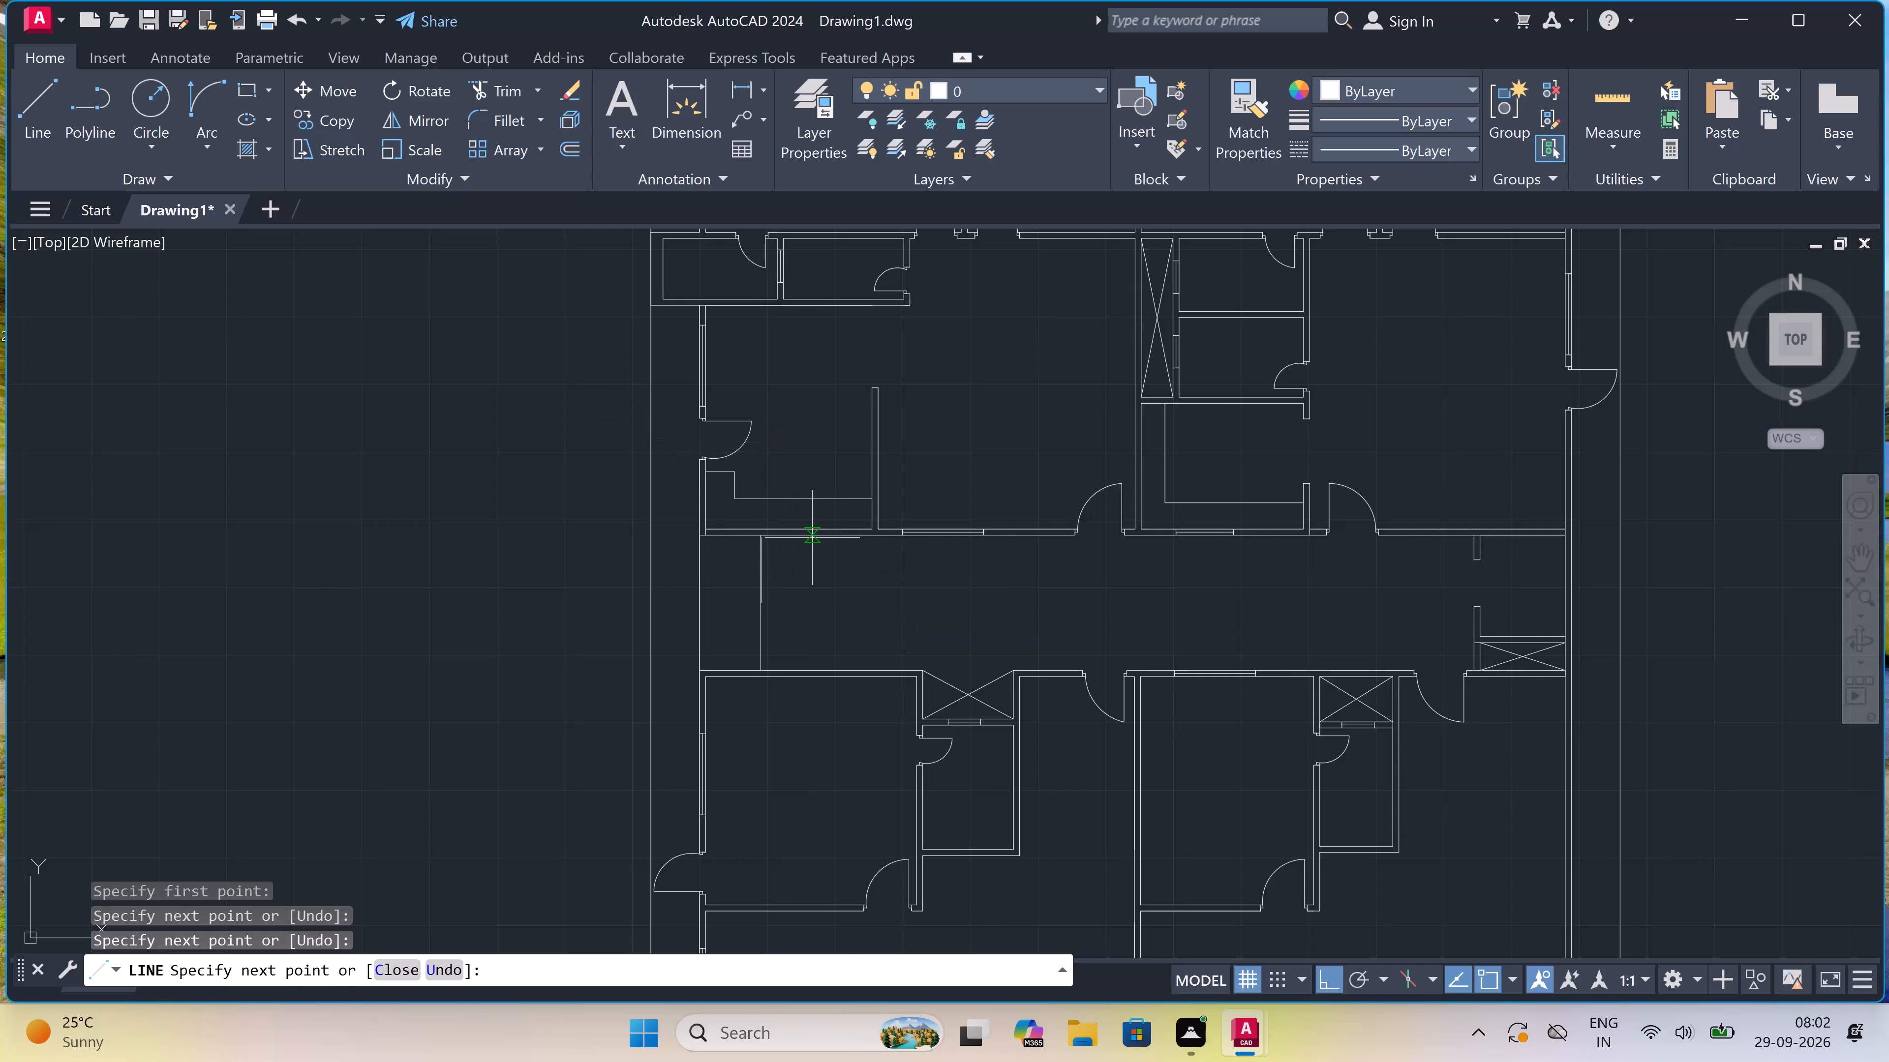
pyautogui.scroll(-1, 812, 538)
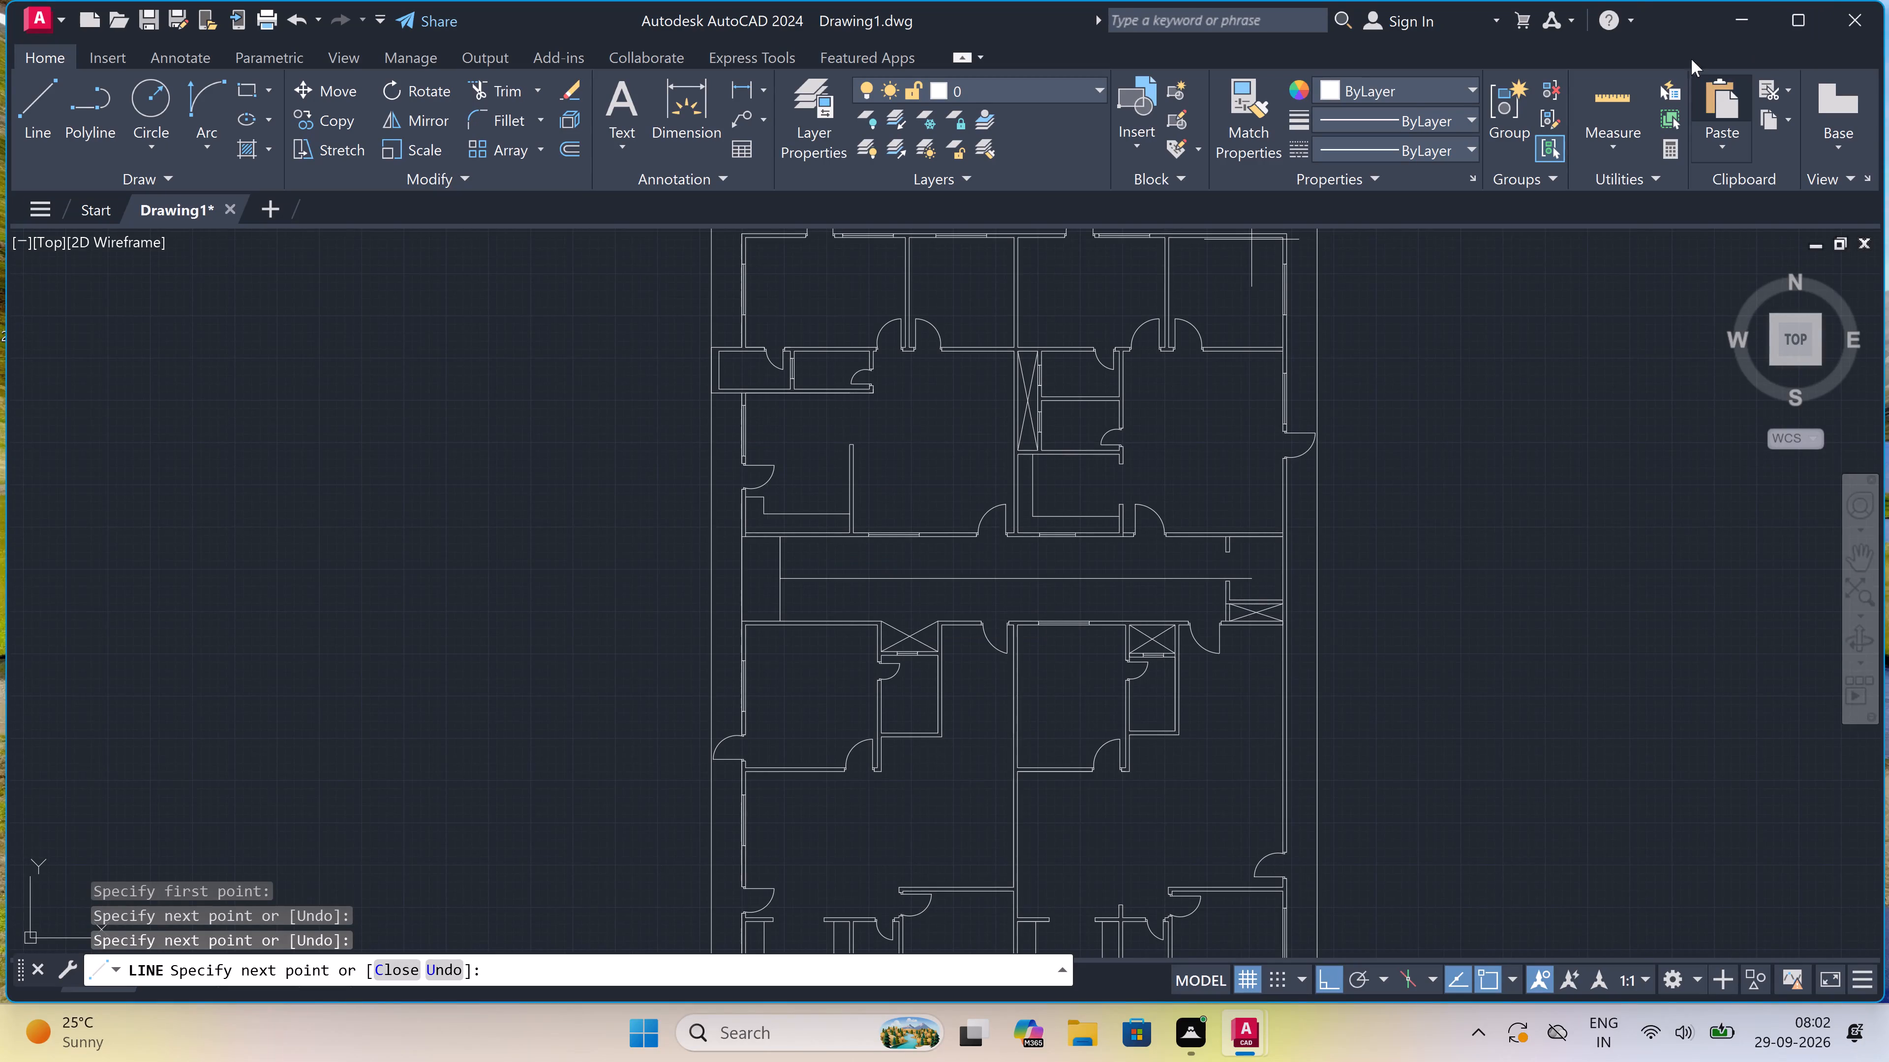
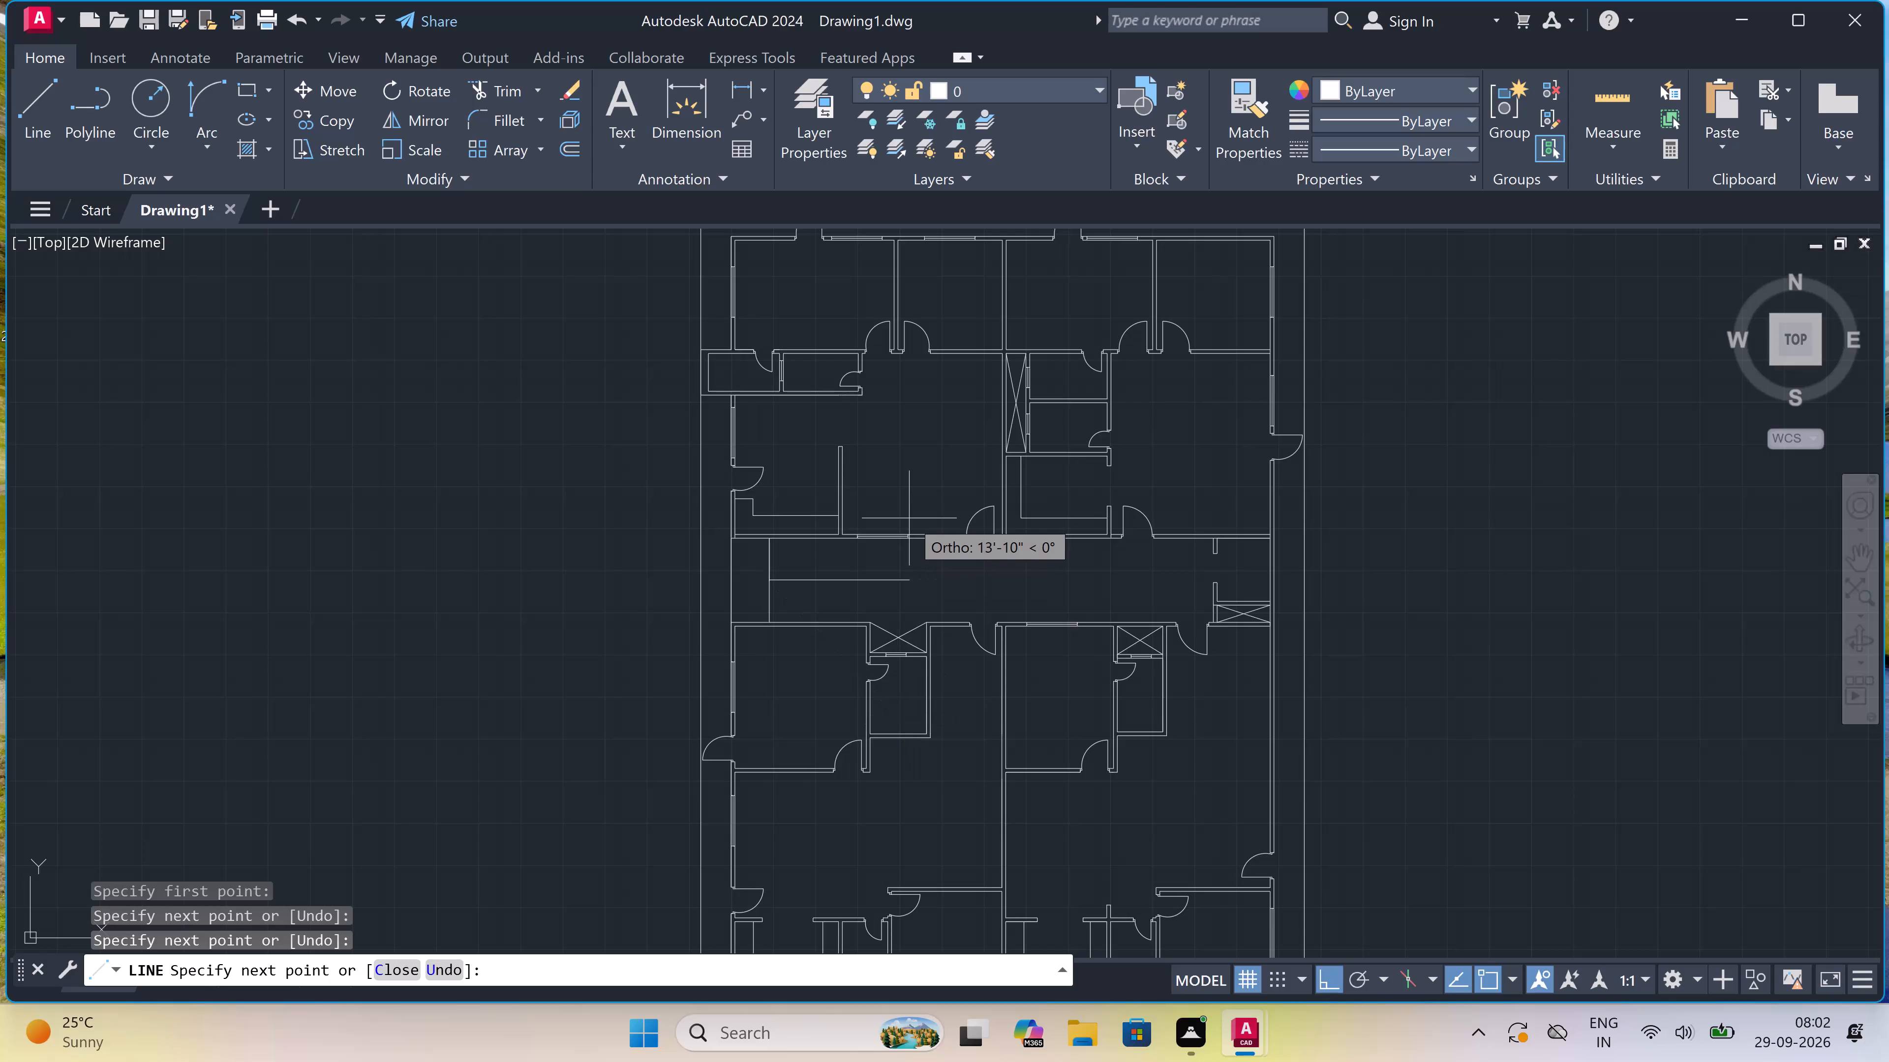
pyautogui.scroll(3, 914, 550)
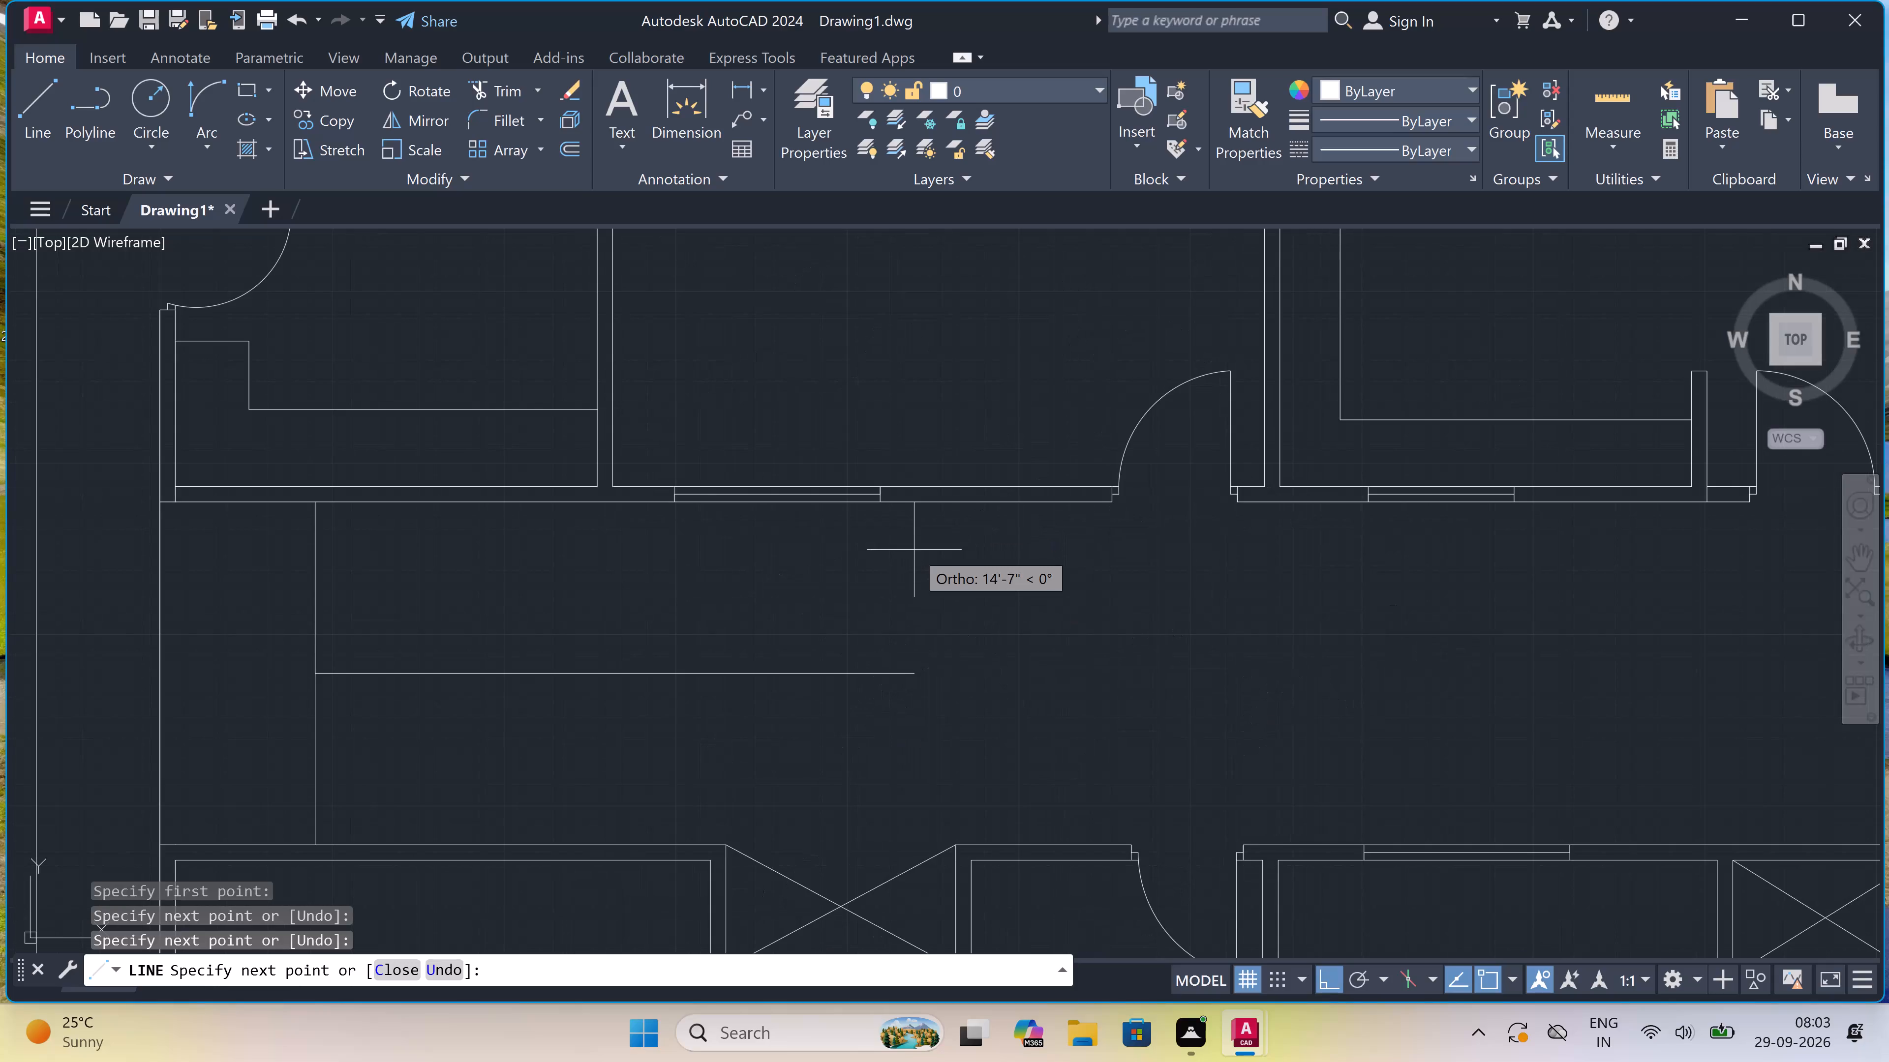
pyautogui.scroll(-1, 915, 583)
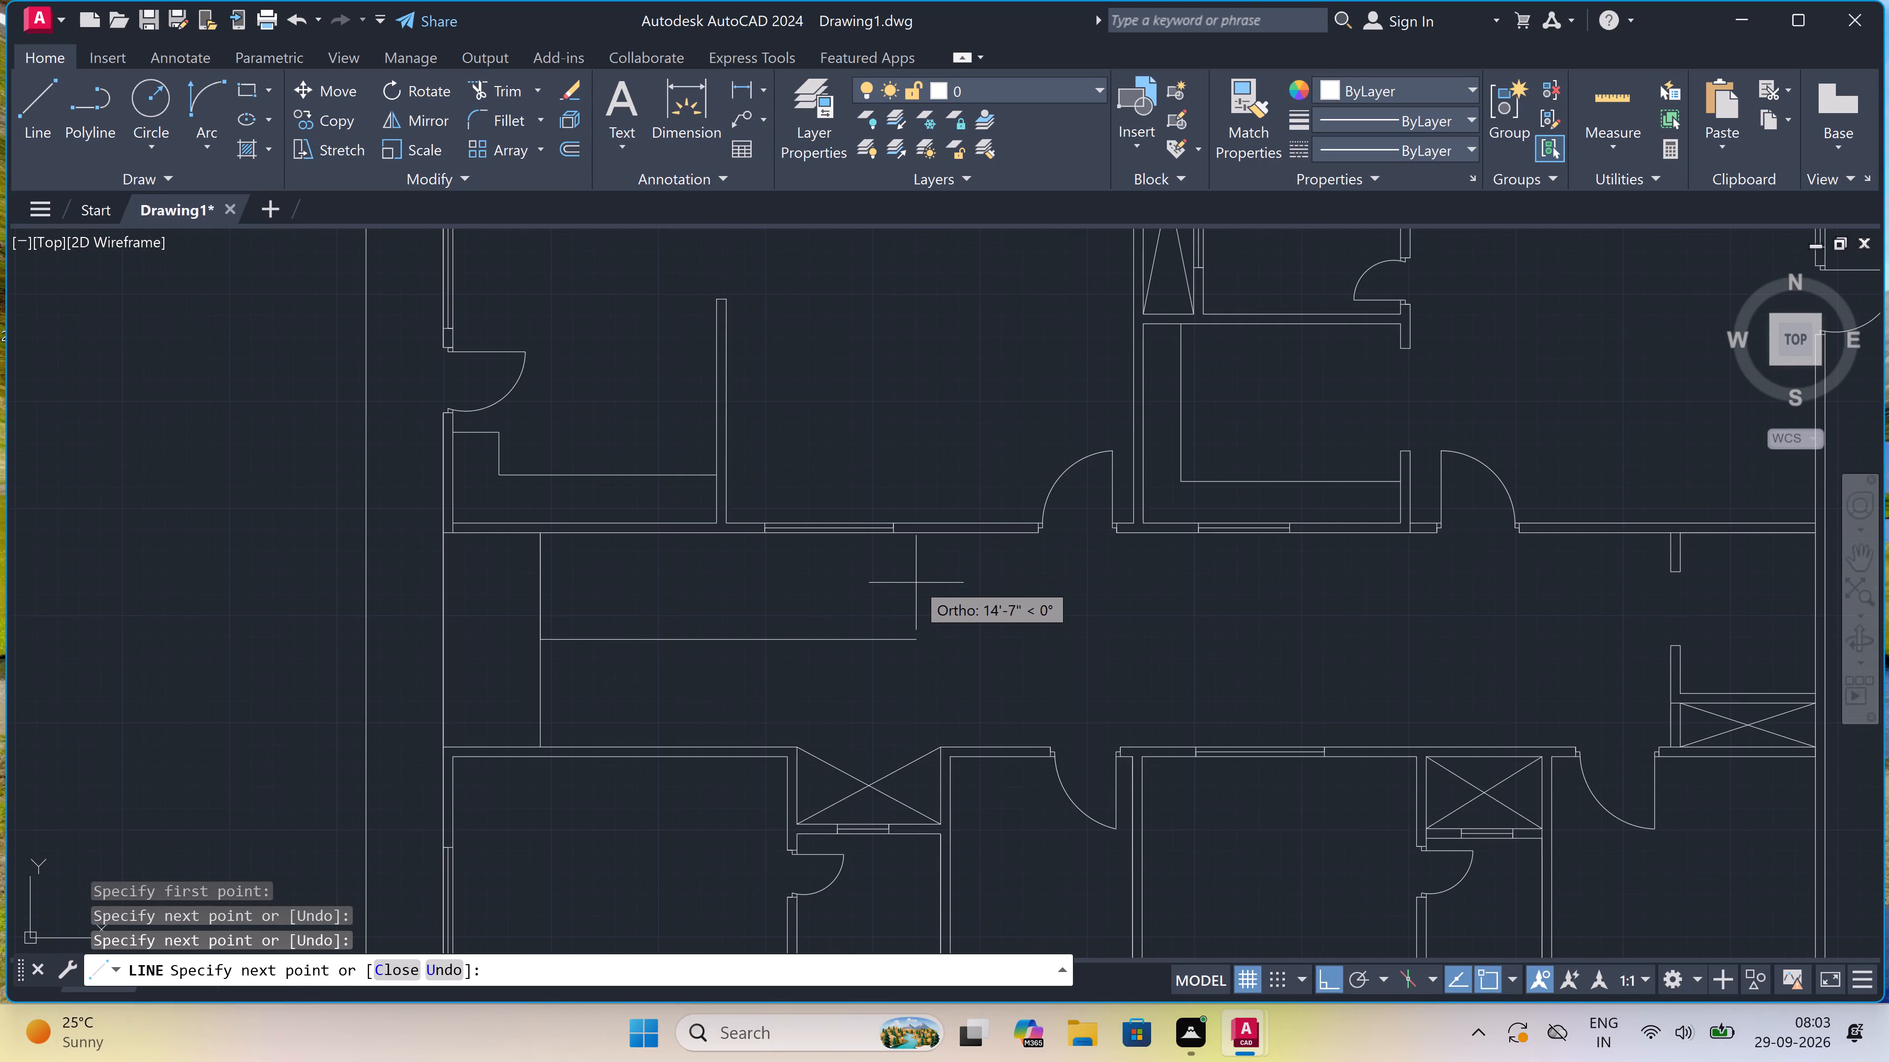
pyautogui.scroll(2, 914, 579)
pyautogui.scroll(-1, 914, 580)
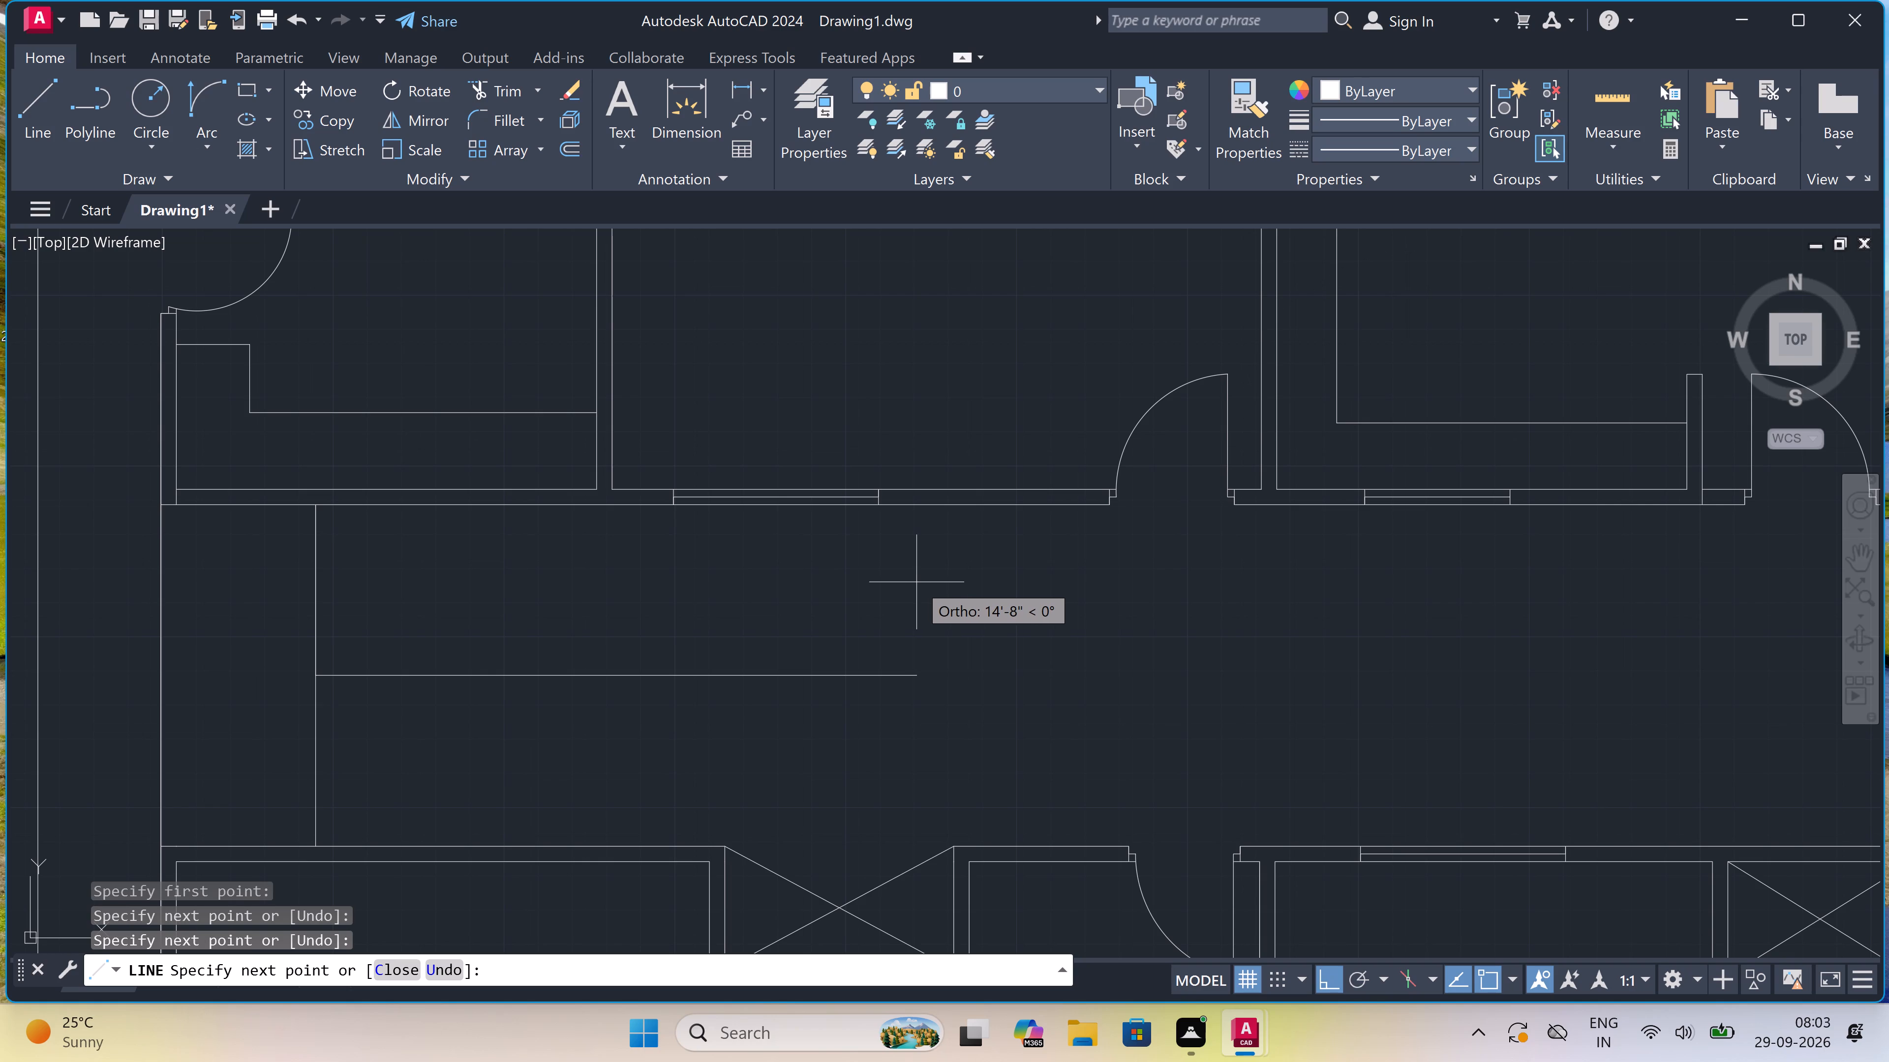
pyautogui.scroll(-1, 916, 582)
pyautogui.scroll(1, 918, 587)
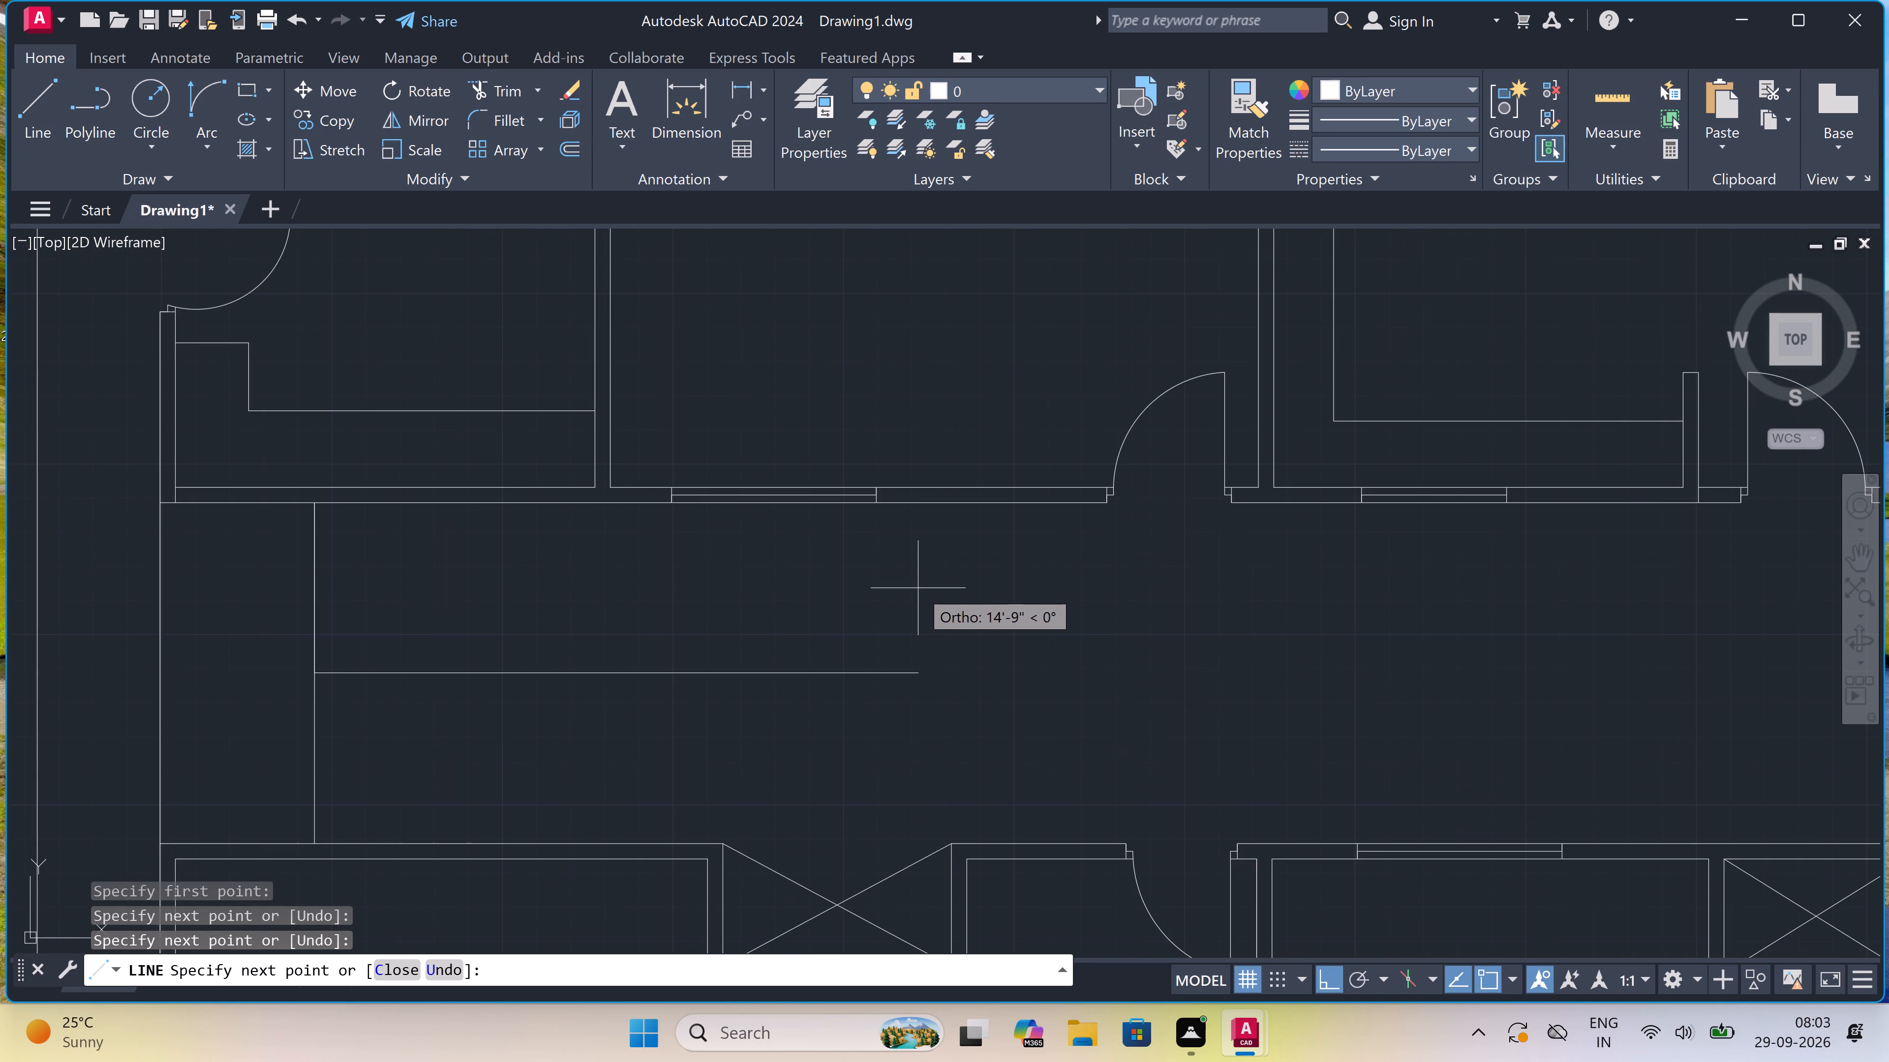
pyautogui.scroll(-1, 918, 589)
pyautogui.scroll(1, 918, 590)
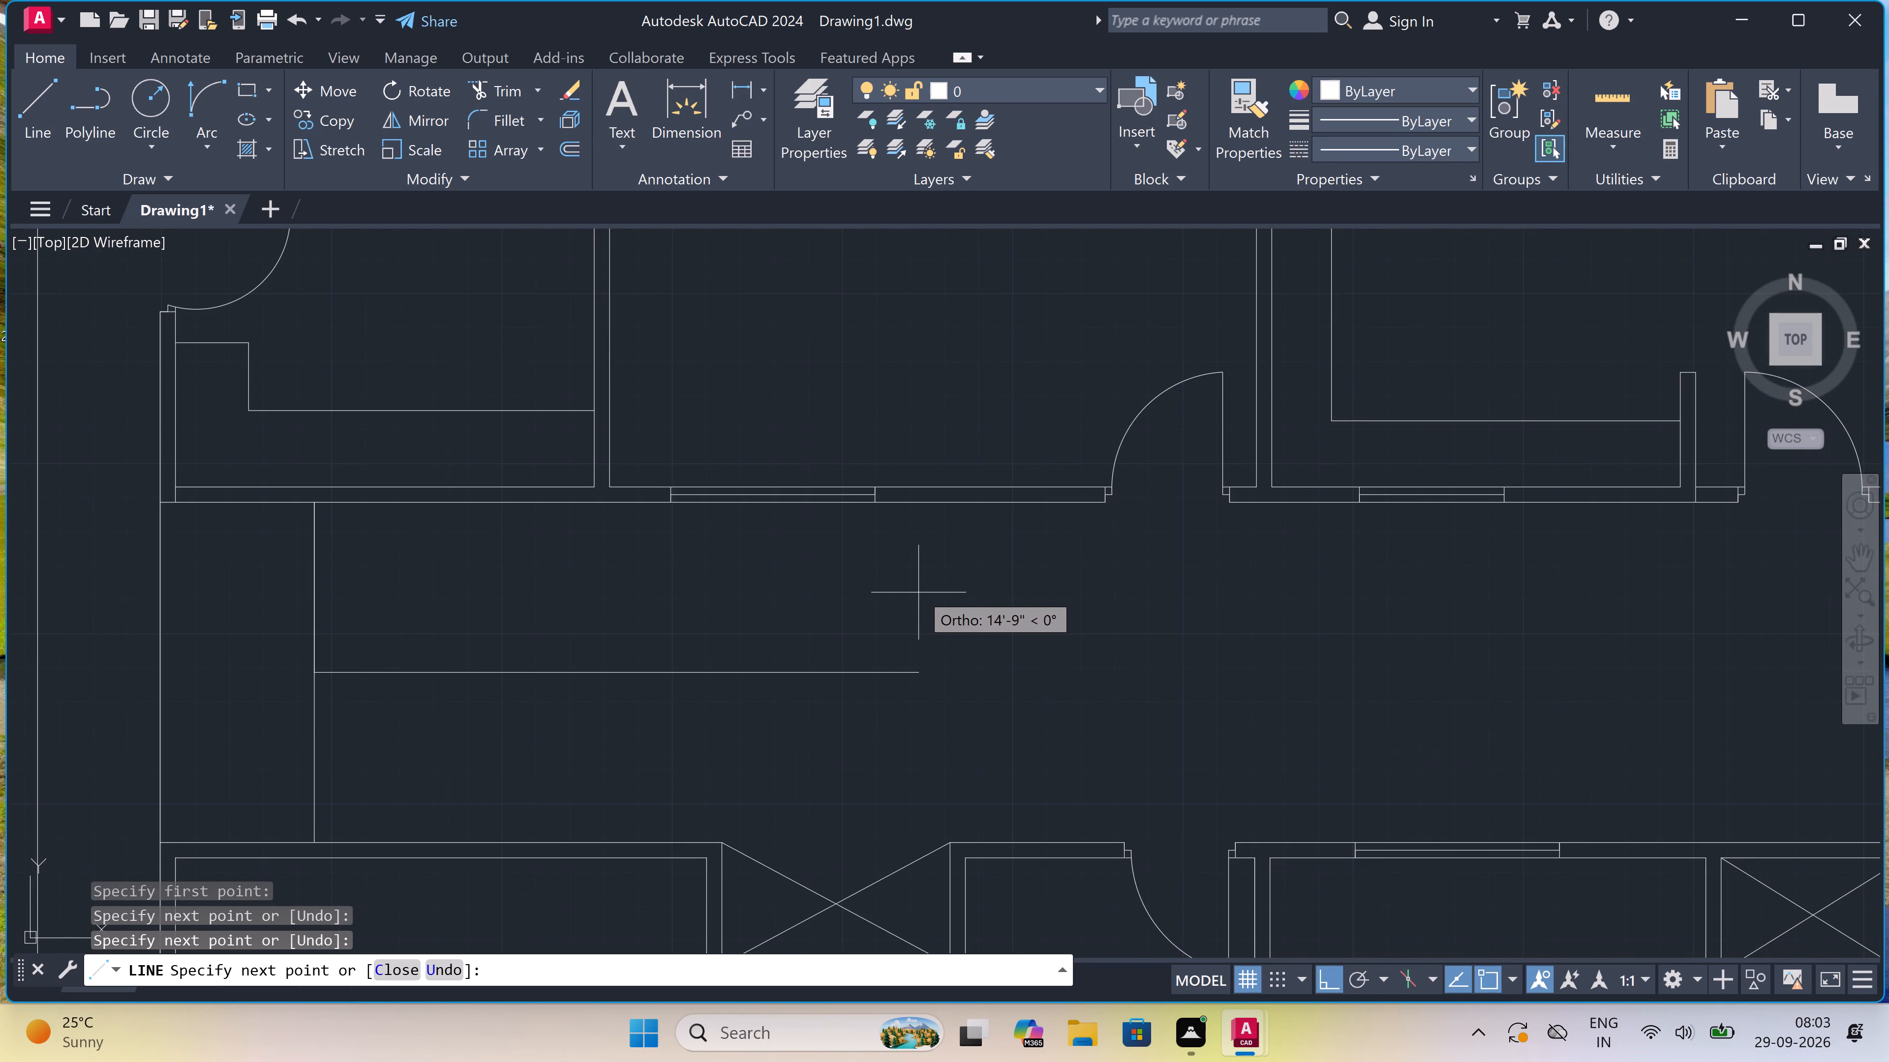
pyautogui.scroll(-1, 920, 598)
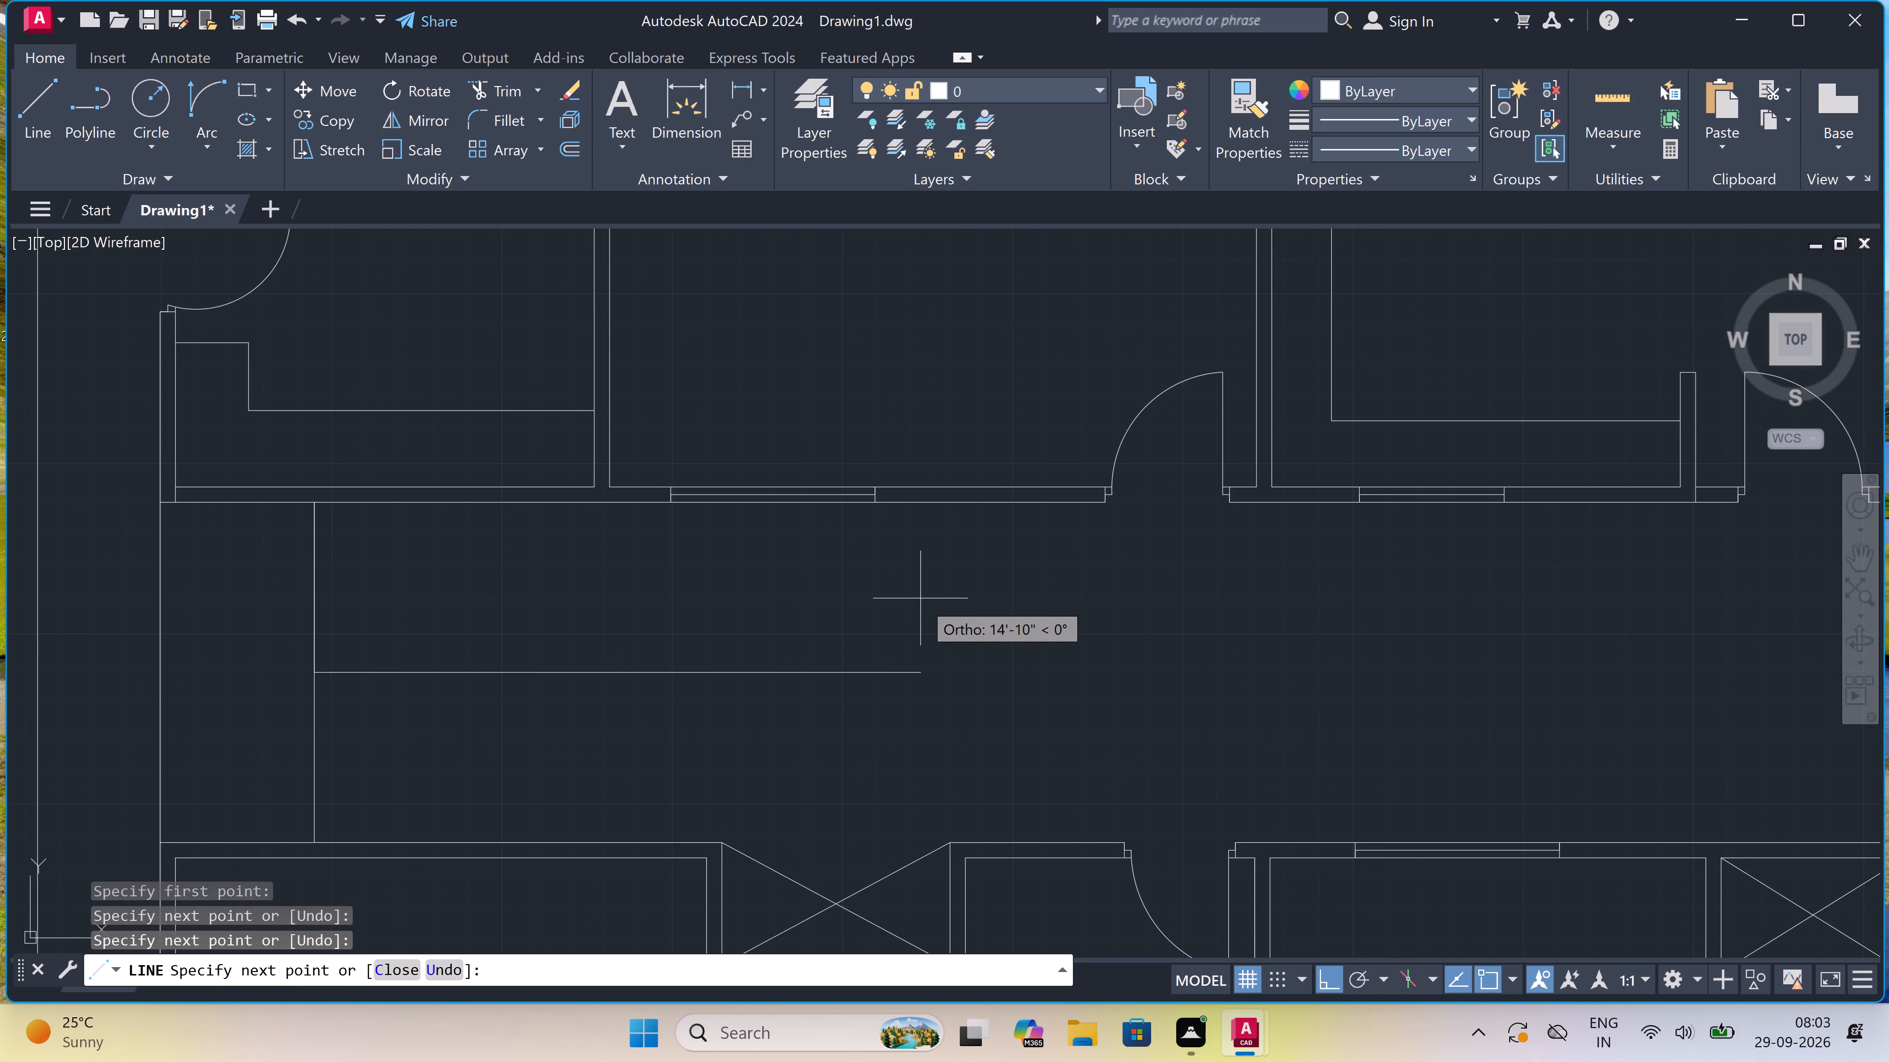
# Finish the corridor centre line just under 8' long and draw the stair's east edge across the corridor between the north and south walls.
pyautogui.scroll(1, 921, 601)
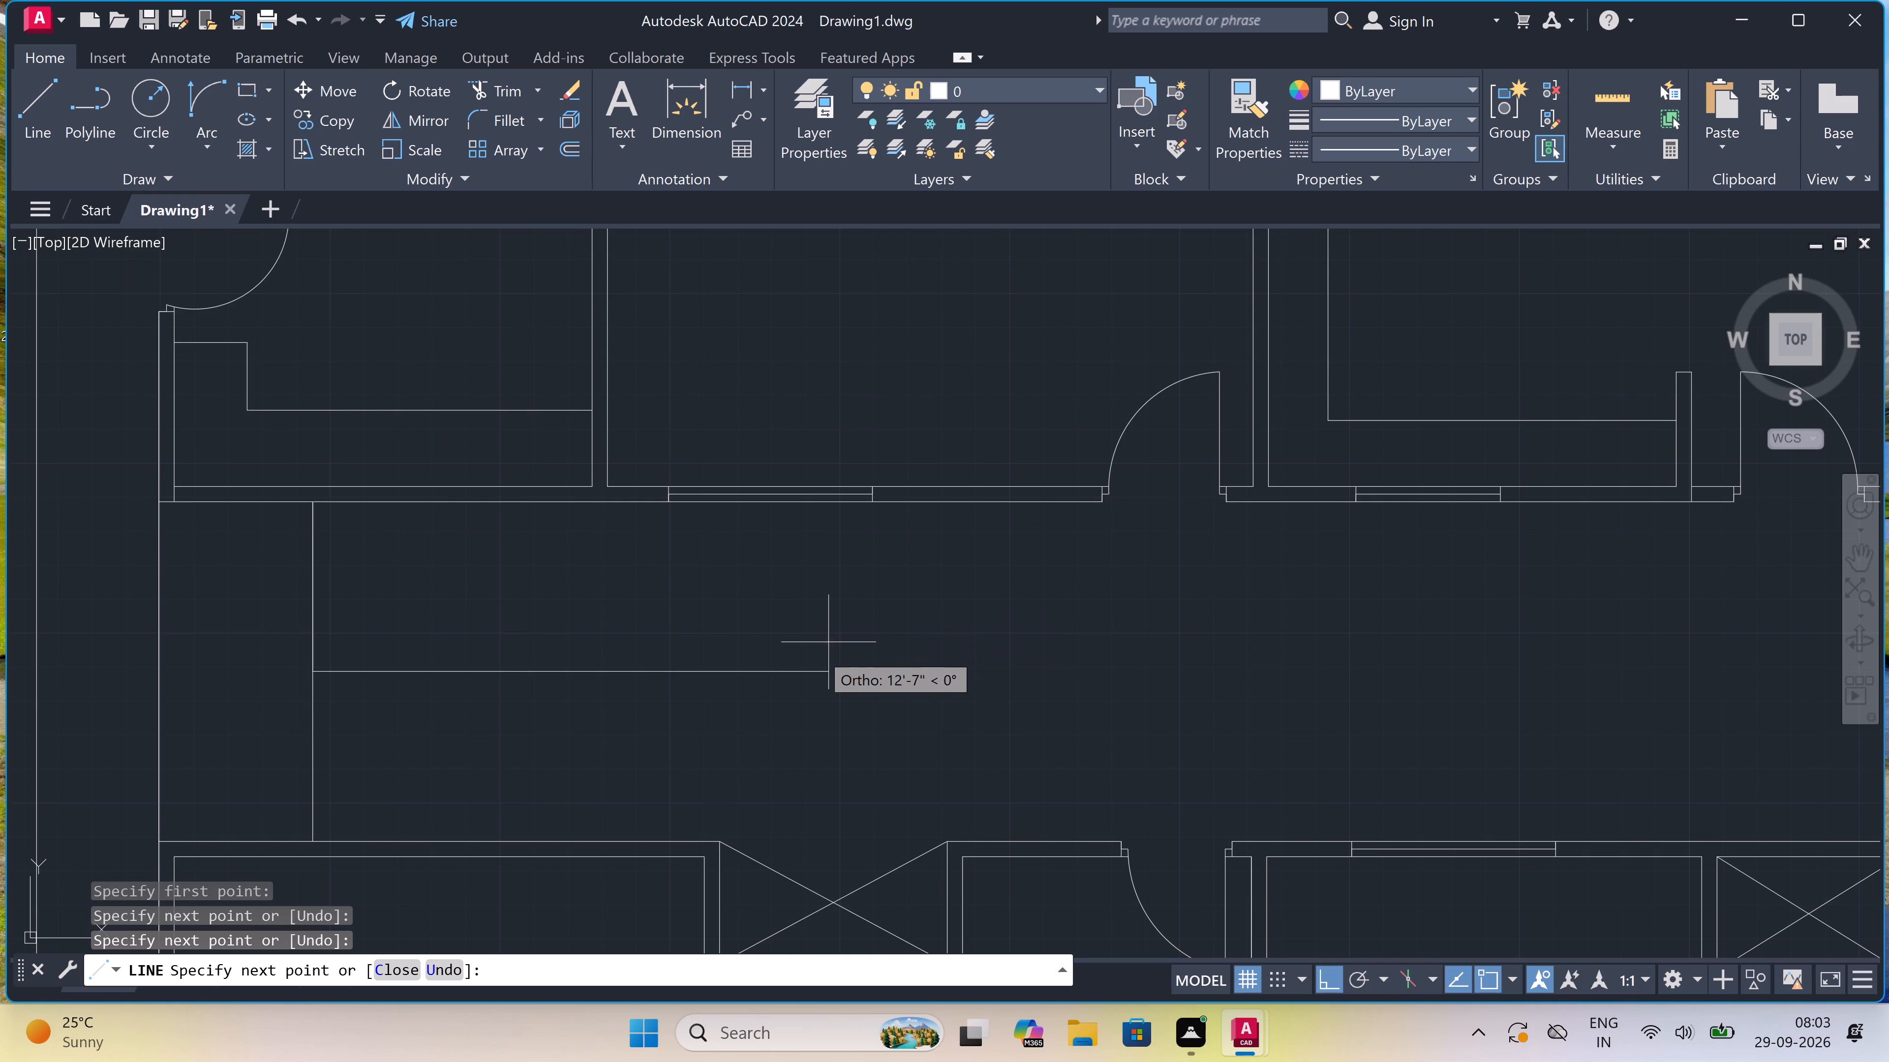
pyautogui.click(625, 679)
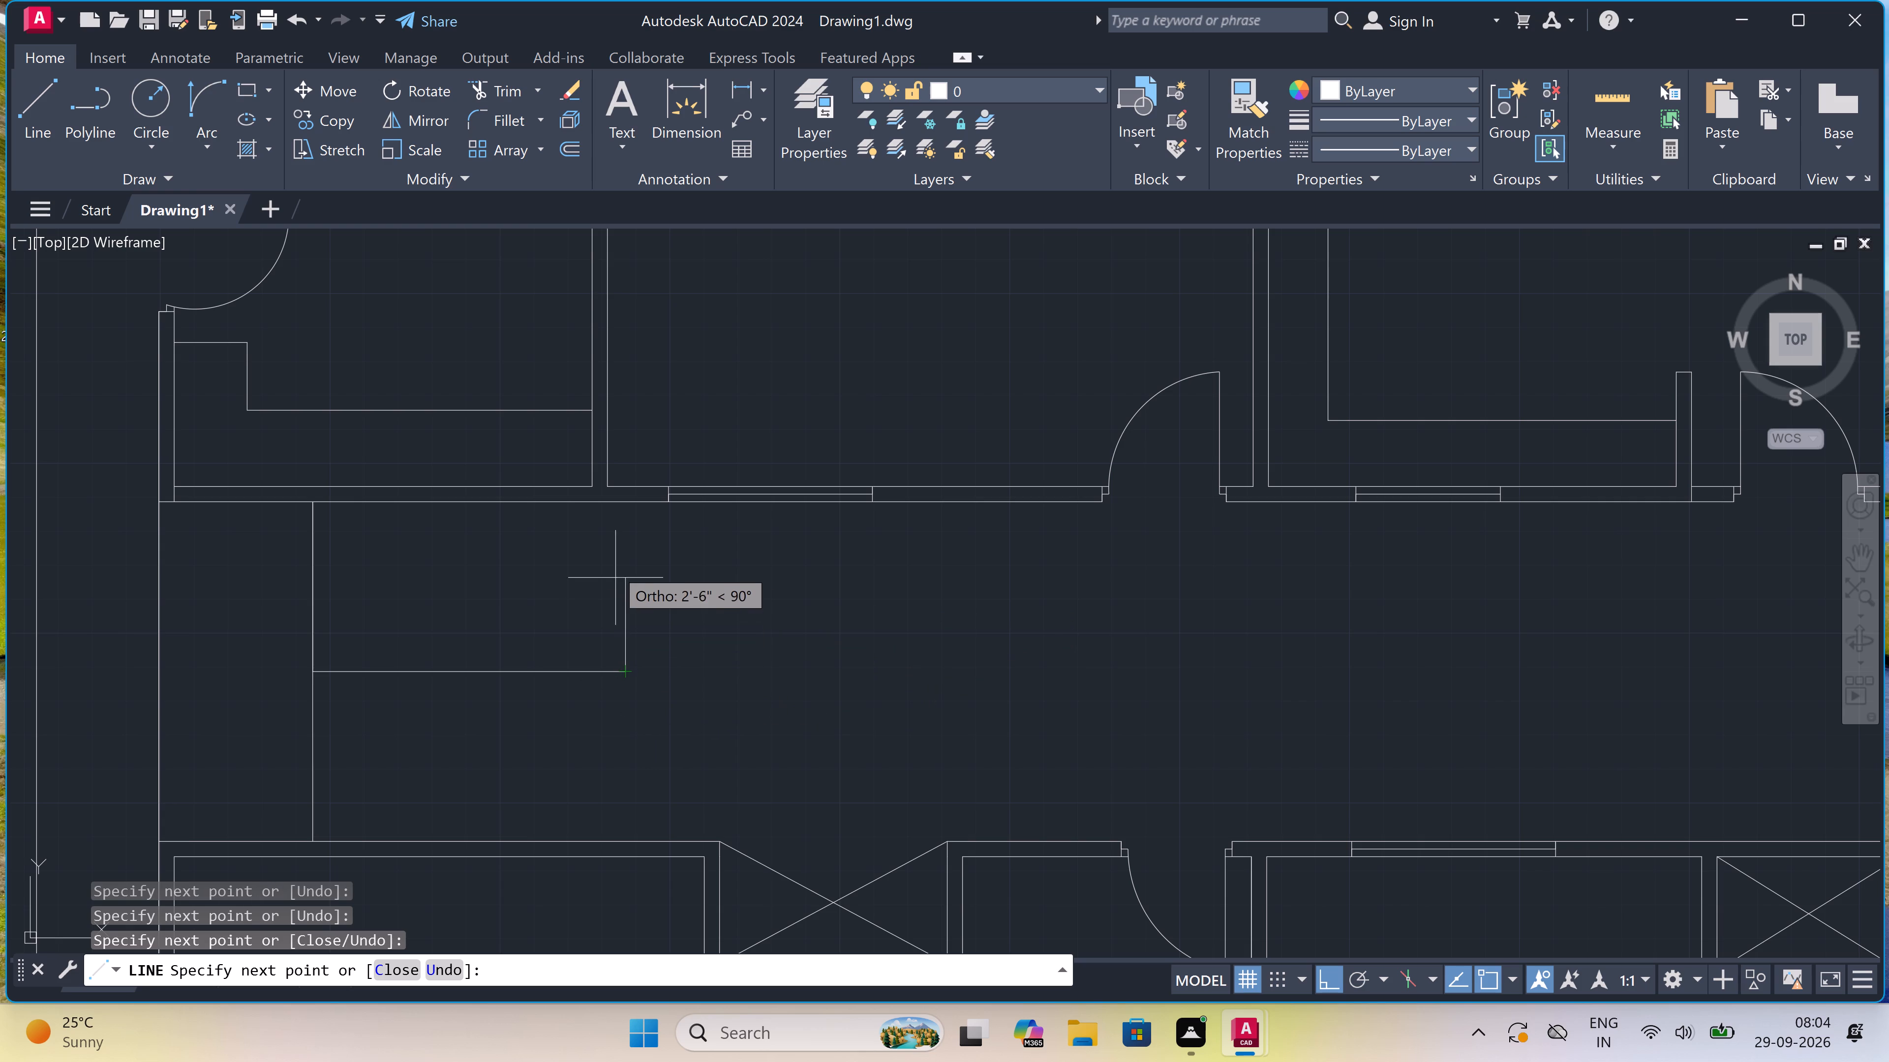
pyautogui.click(626, 504)
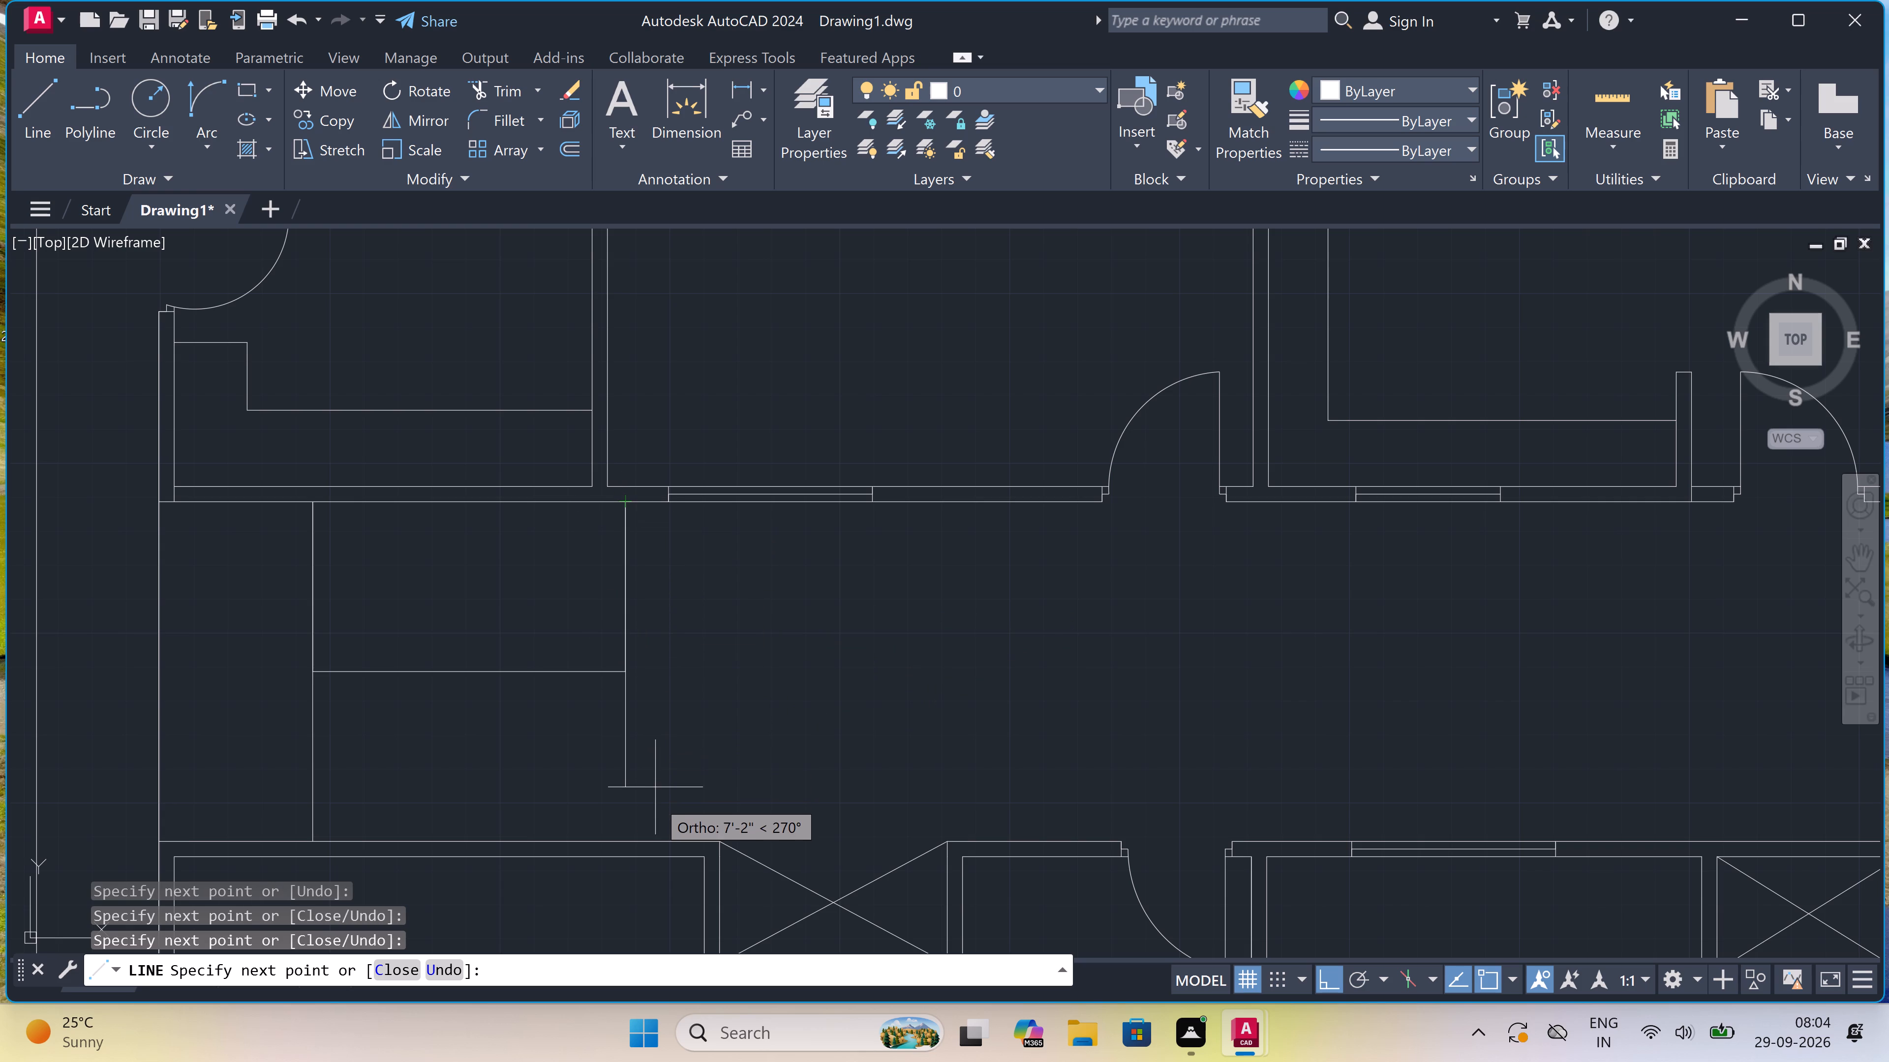
pyautogui.click(618, 841)
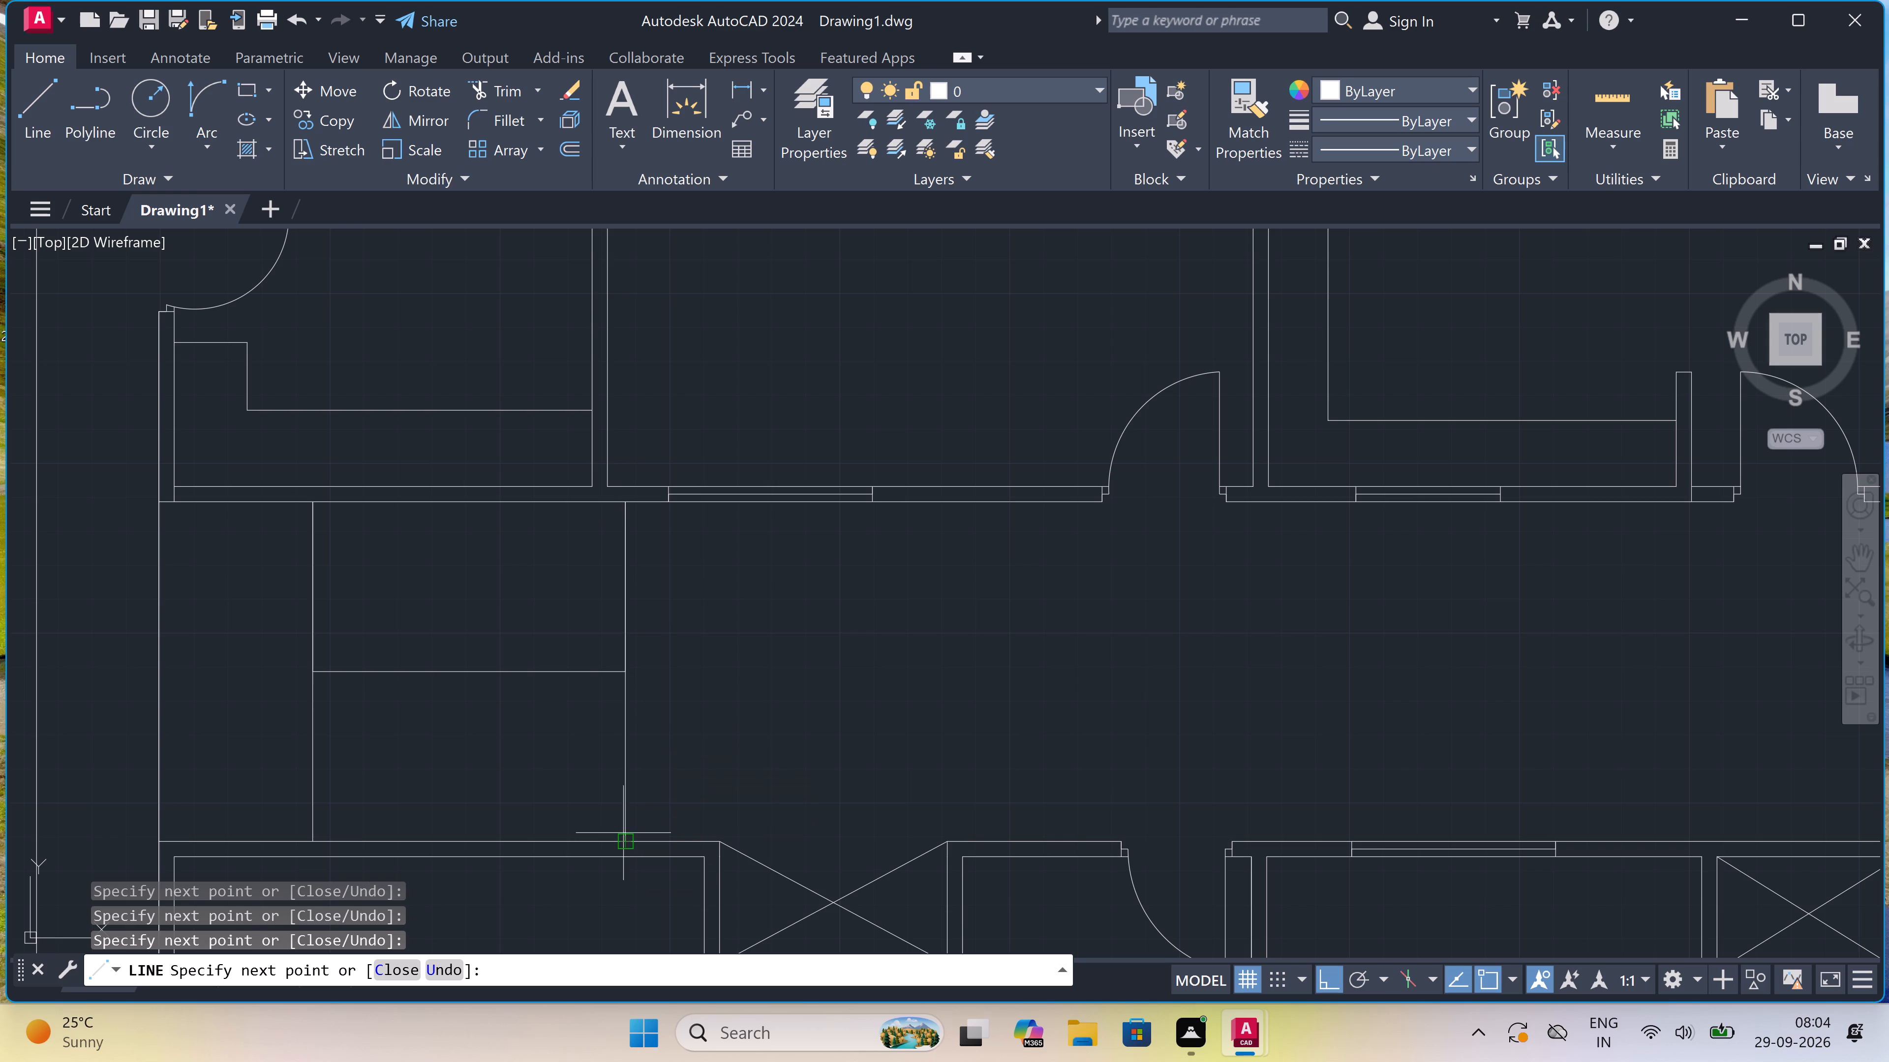
pyautogui.press('Escape')
# Offset the stair's west line eastward at 9" multiple times to form nine tread lines in the flight north of the centre line.
pyautogui.press('o')
pyautogui.press('space')
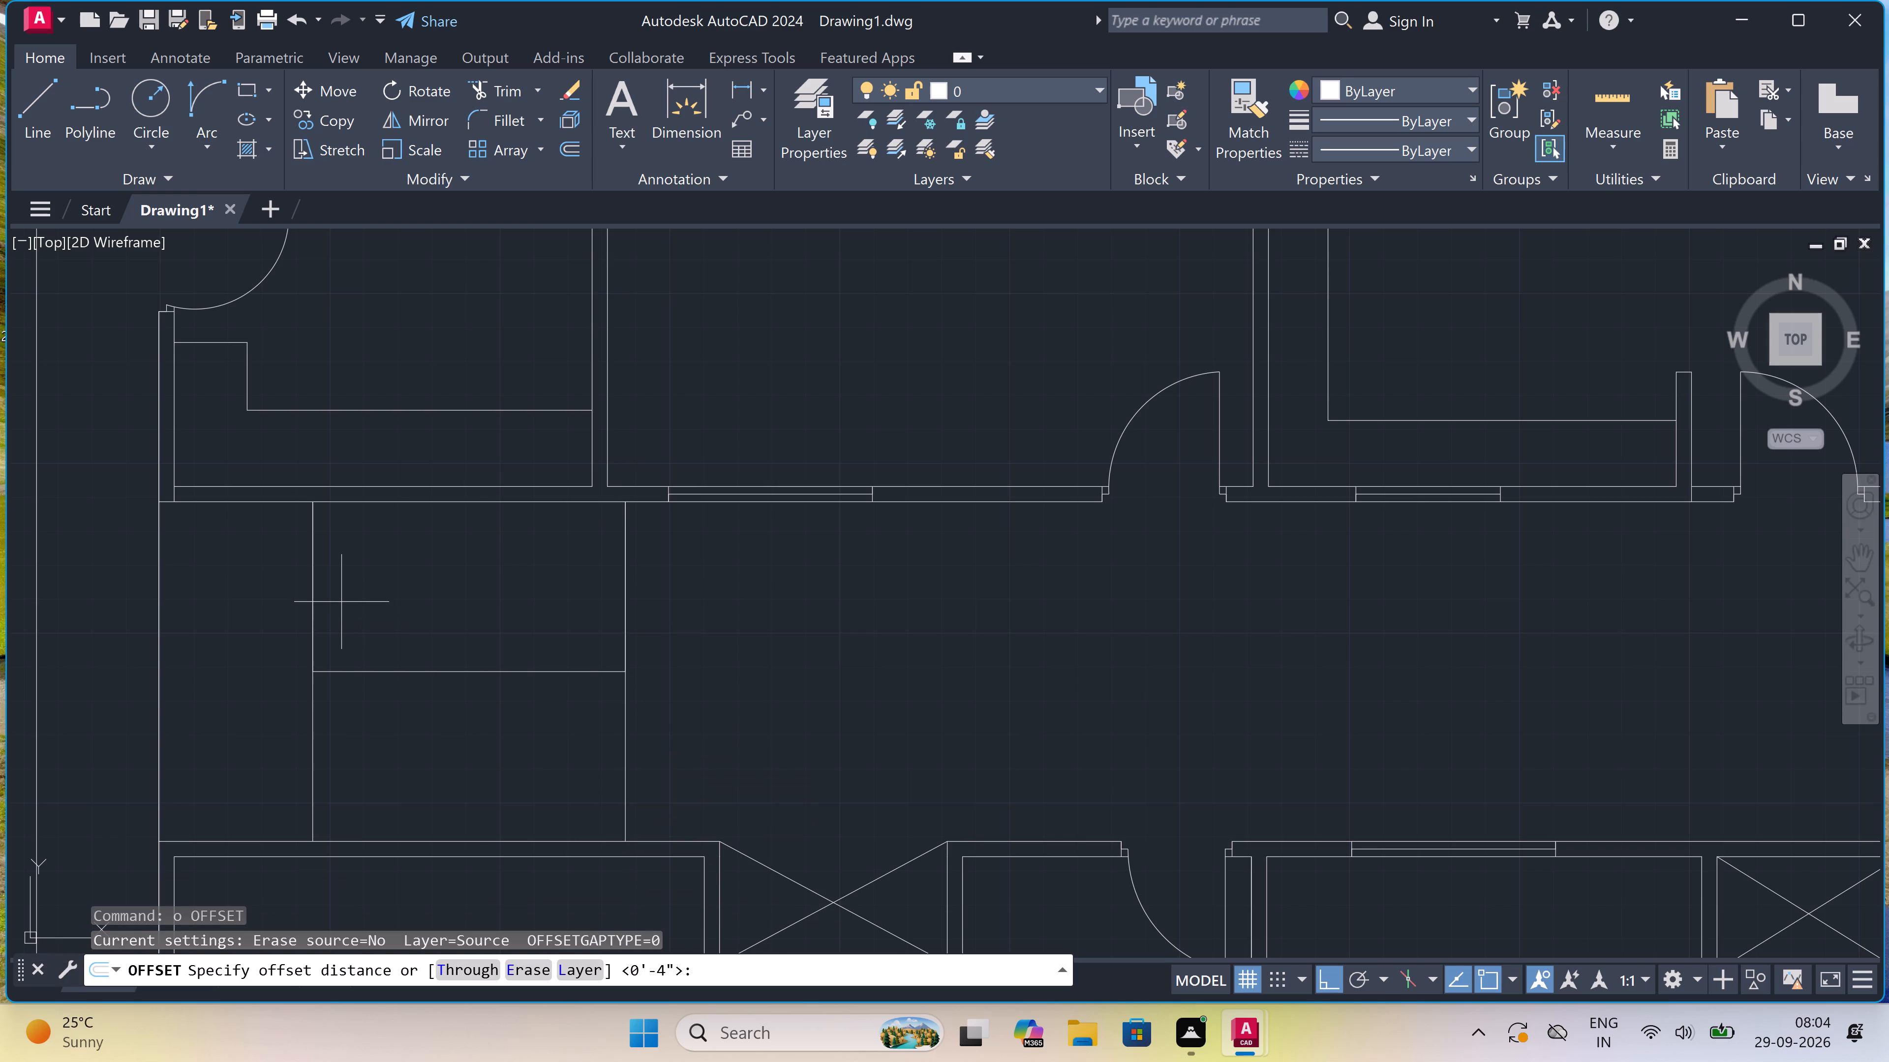
pyautogui.click(319, 590)
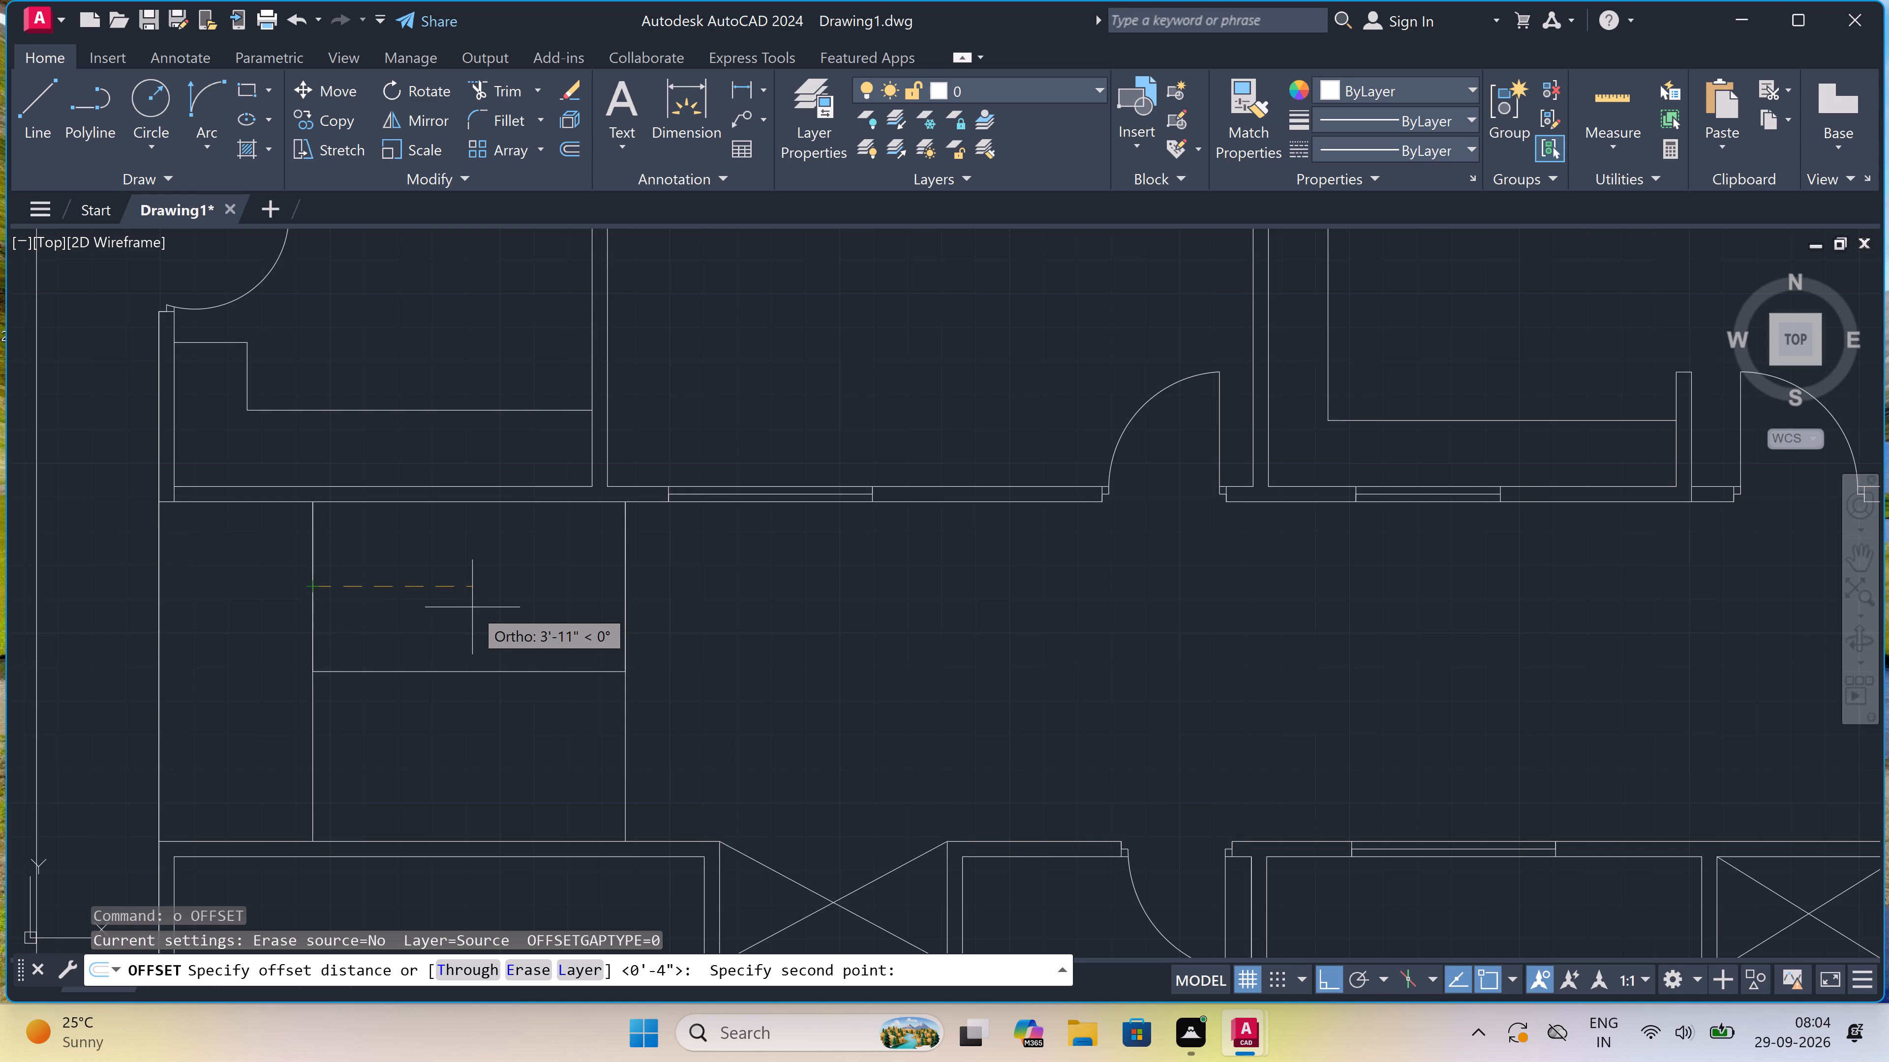
pyautogui.write('9"')
pyautogui.press('space')
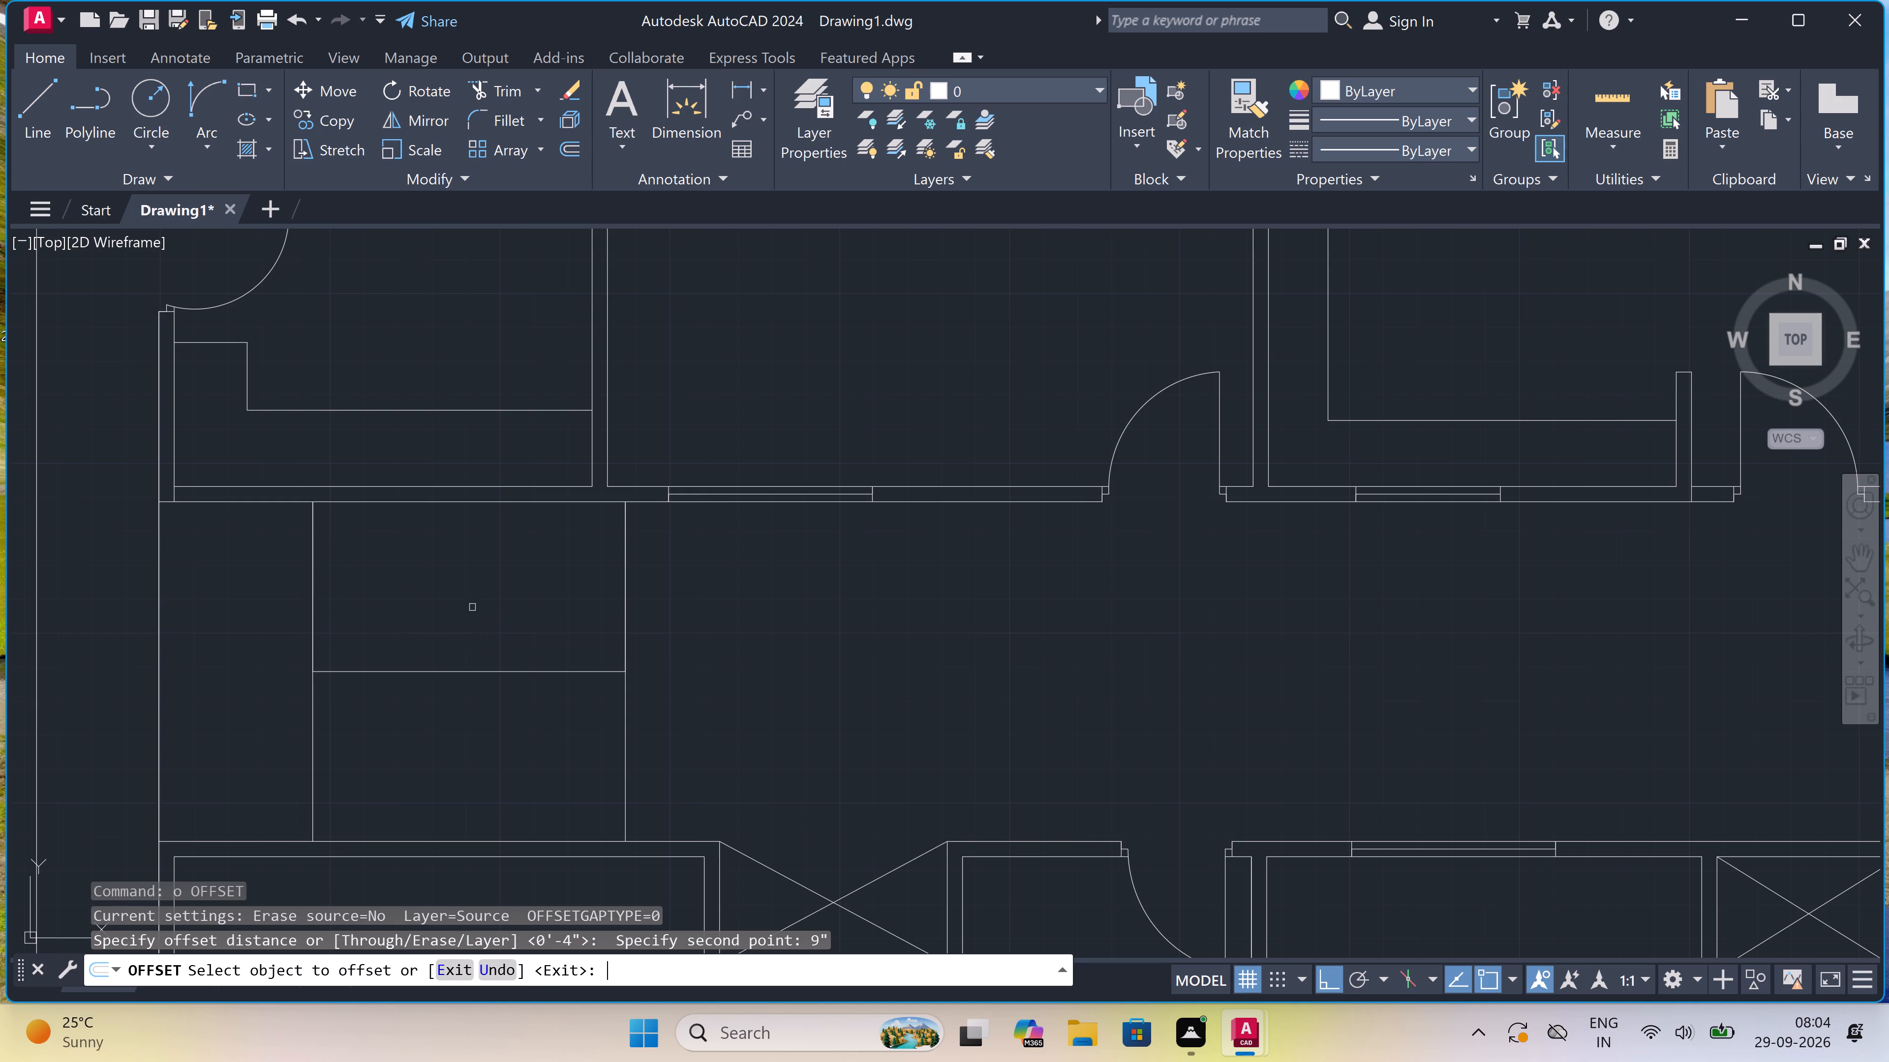
pyautogui.click(312, 570)
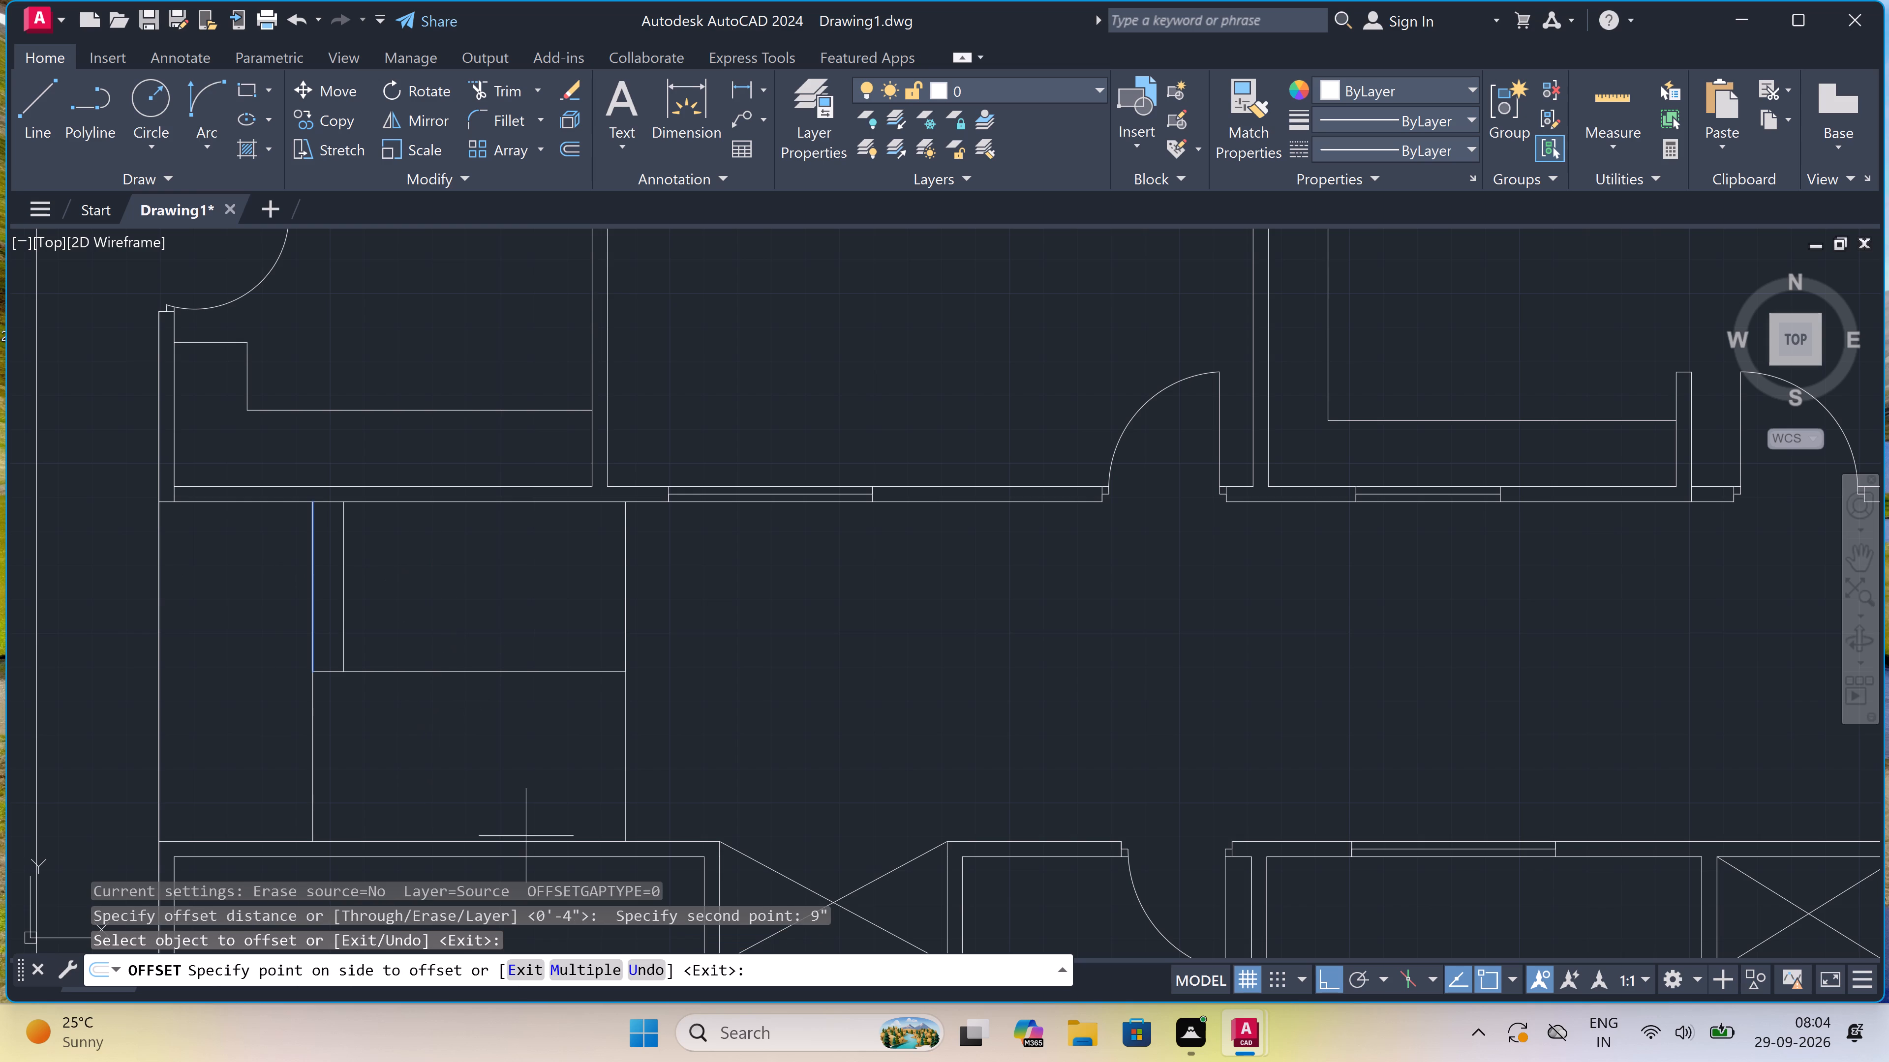
pyautogui.click(574, 966)
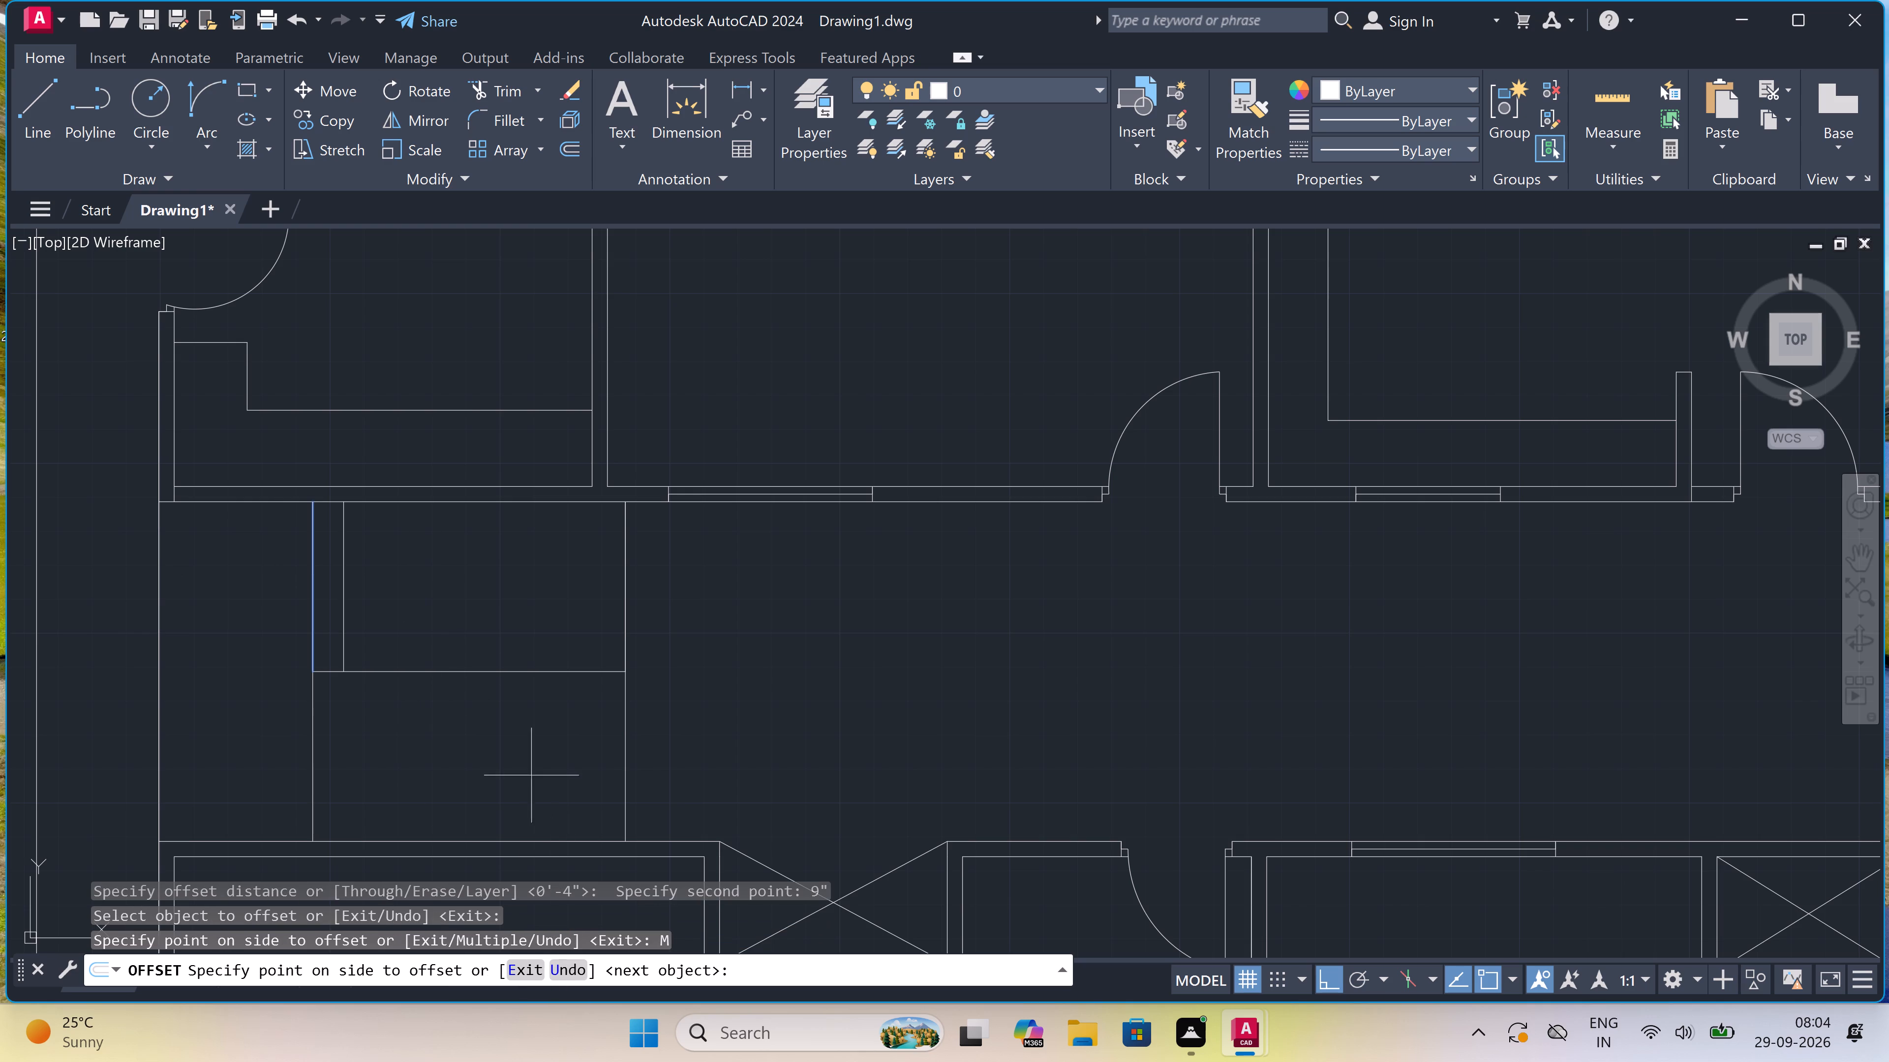
pyautogui.click(526, 605)
pyautogui.moveTo(526, 605); pyautogui.dragTo(518, 613)
pyautogui.click(519, 612)
pyautogui.doubleClick(527, 604)
pyautogui.click(531, 602)
pyautogui.tripleClick(543, 597)
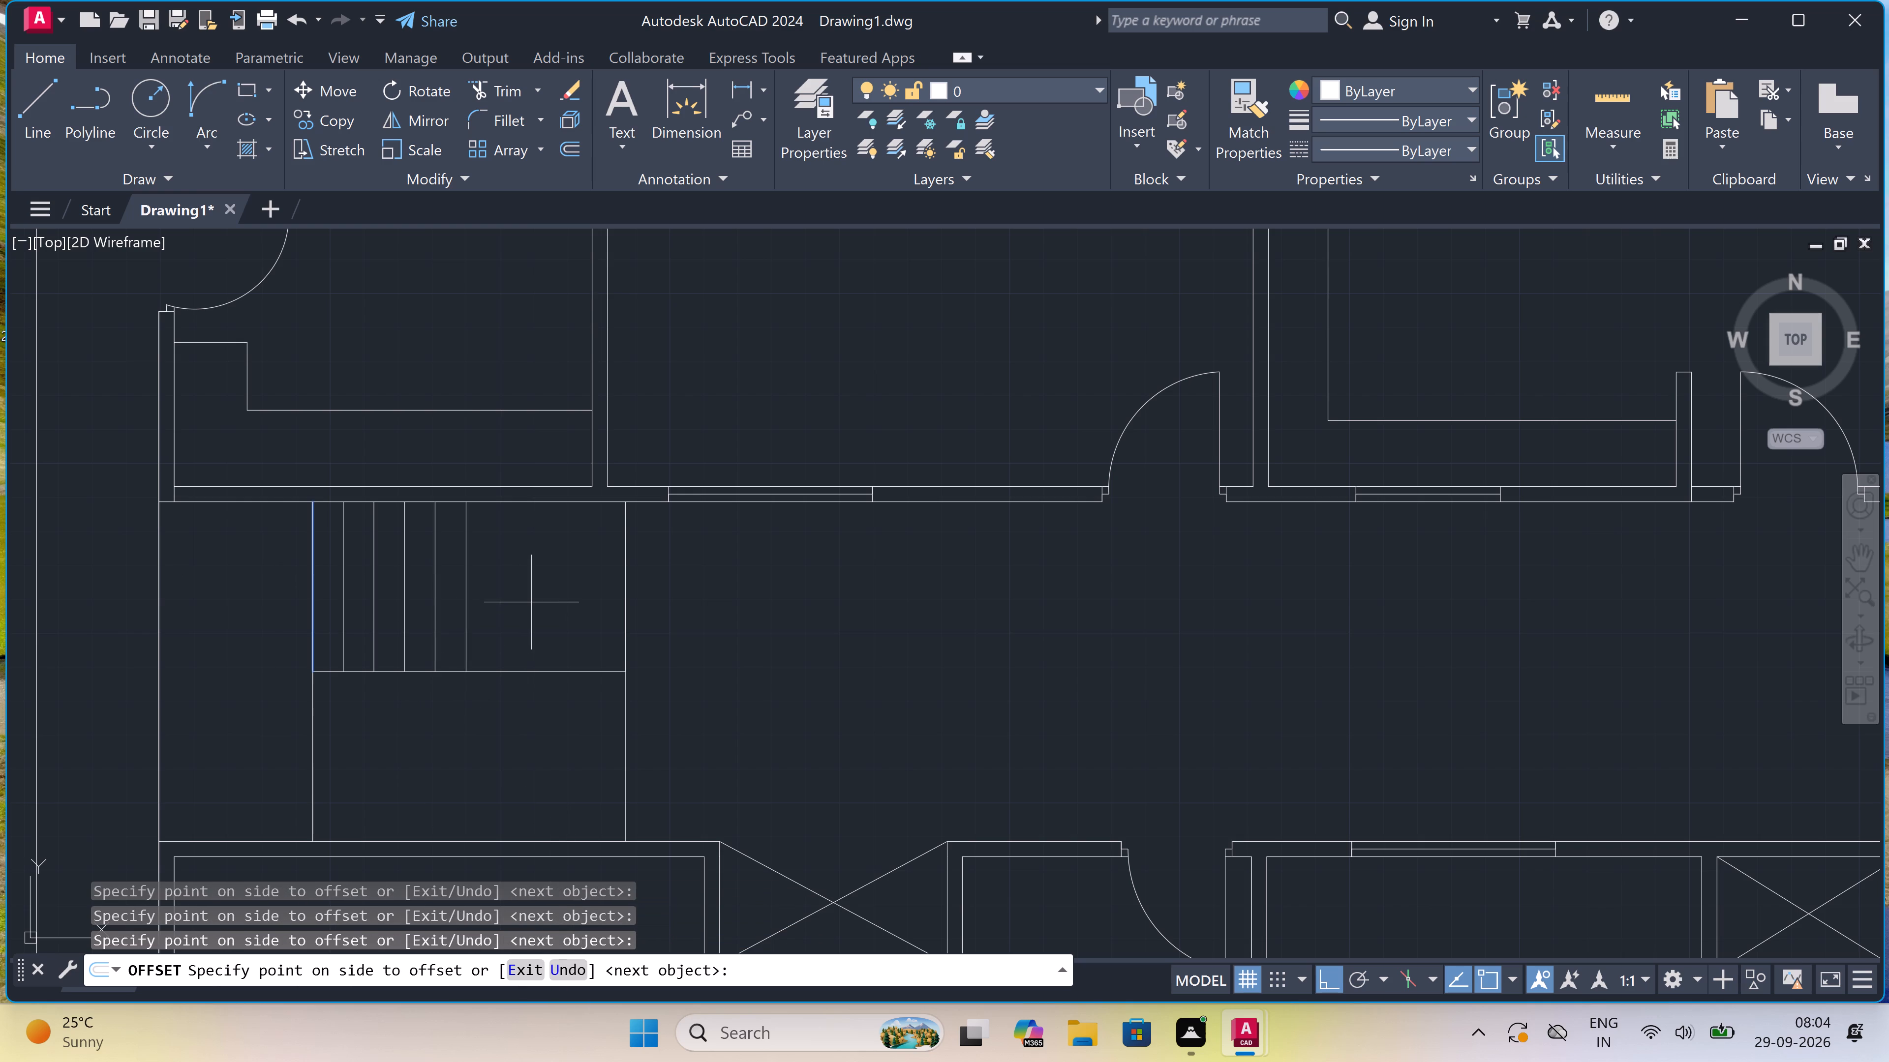
pyautogui.click(544, 596)
pyautogui.click(555, 592)
pyautogui.click(582, 584)
pyautogui.click(628, 593)
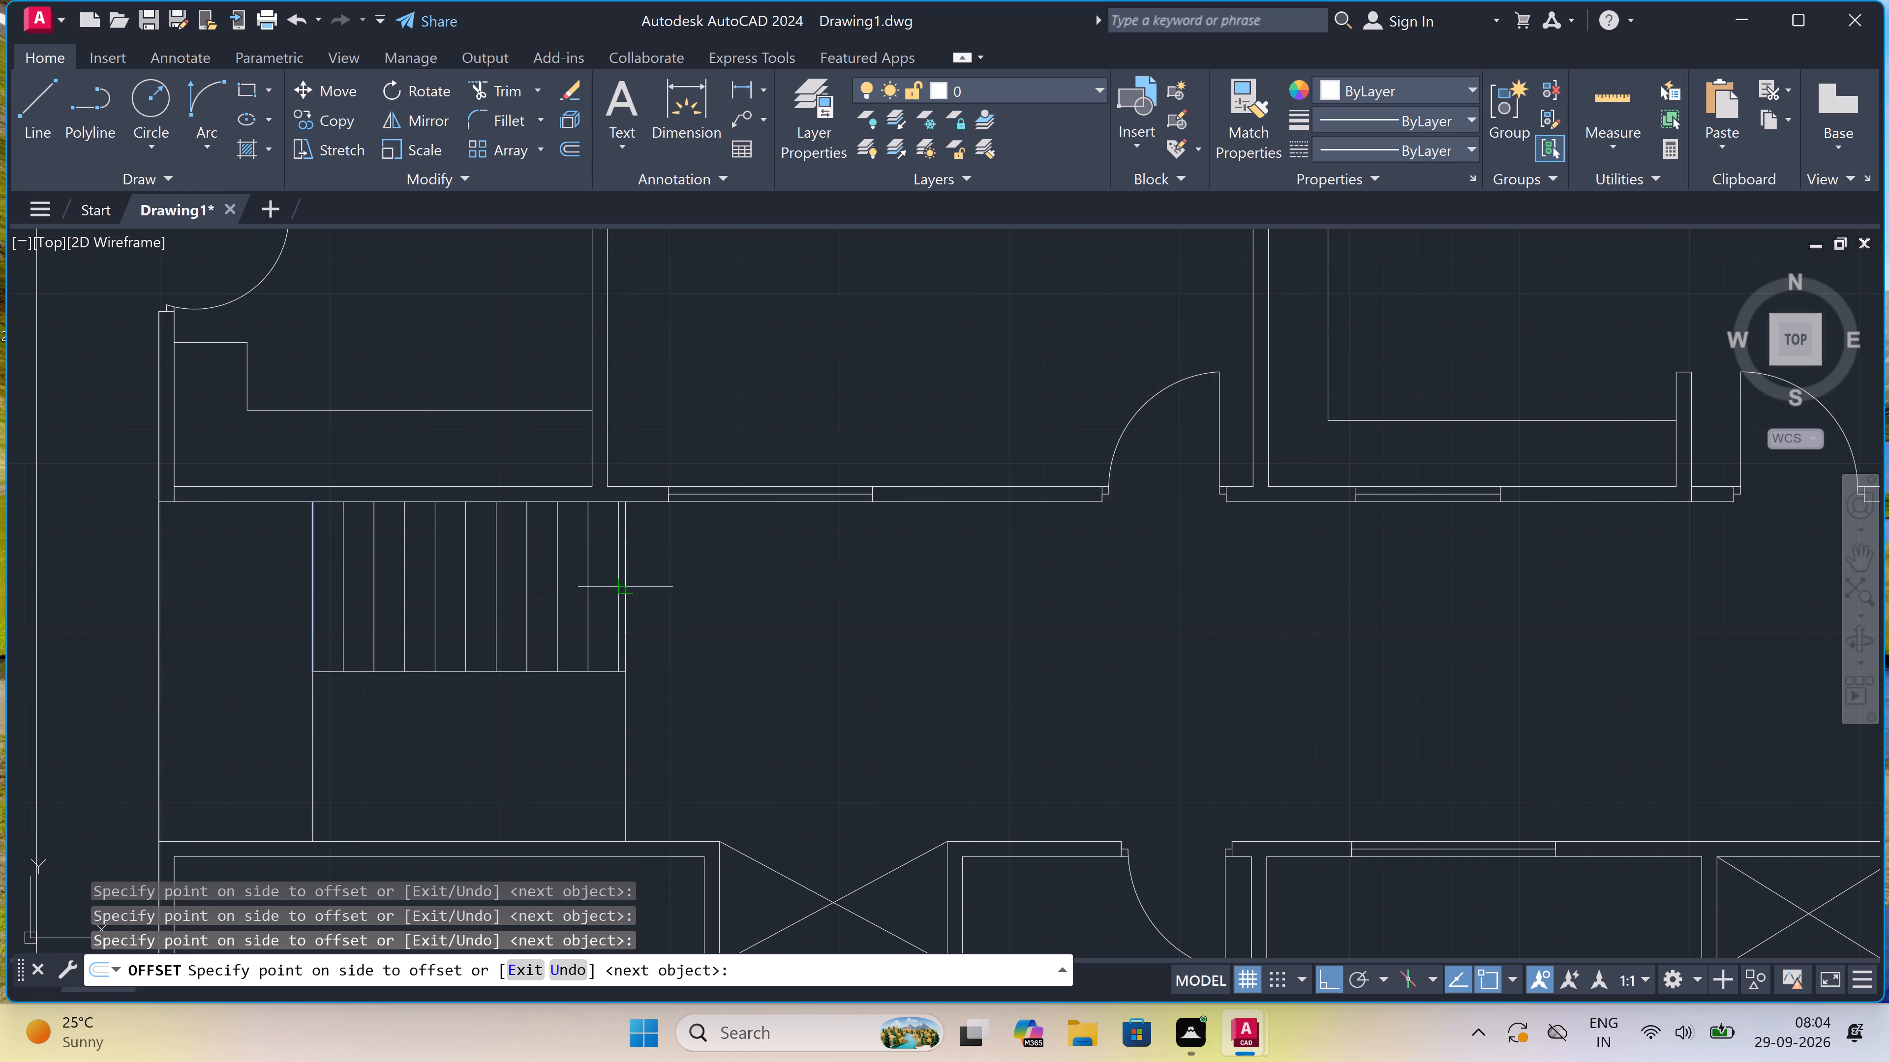
pyautogui.press('Escape')
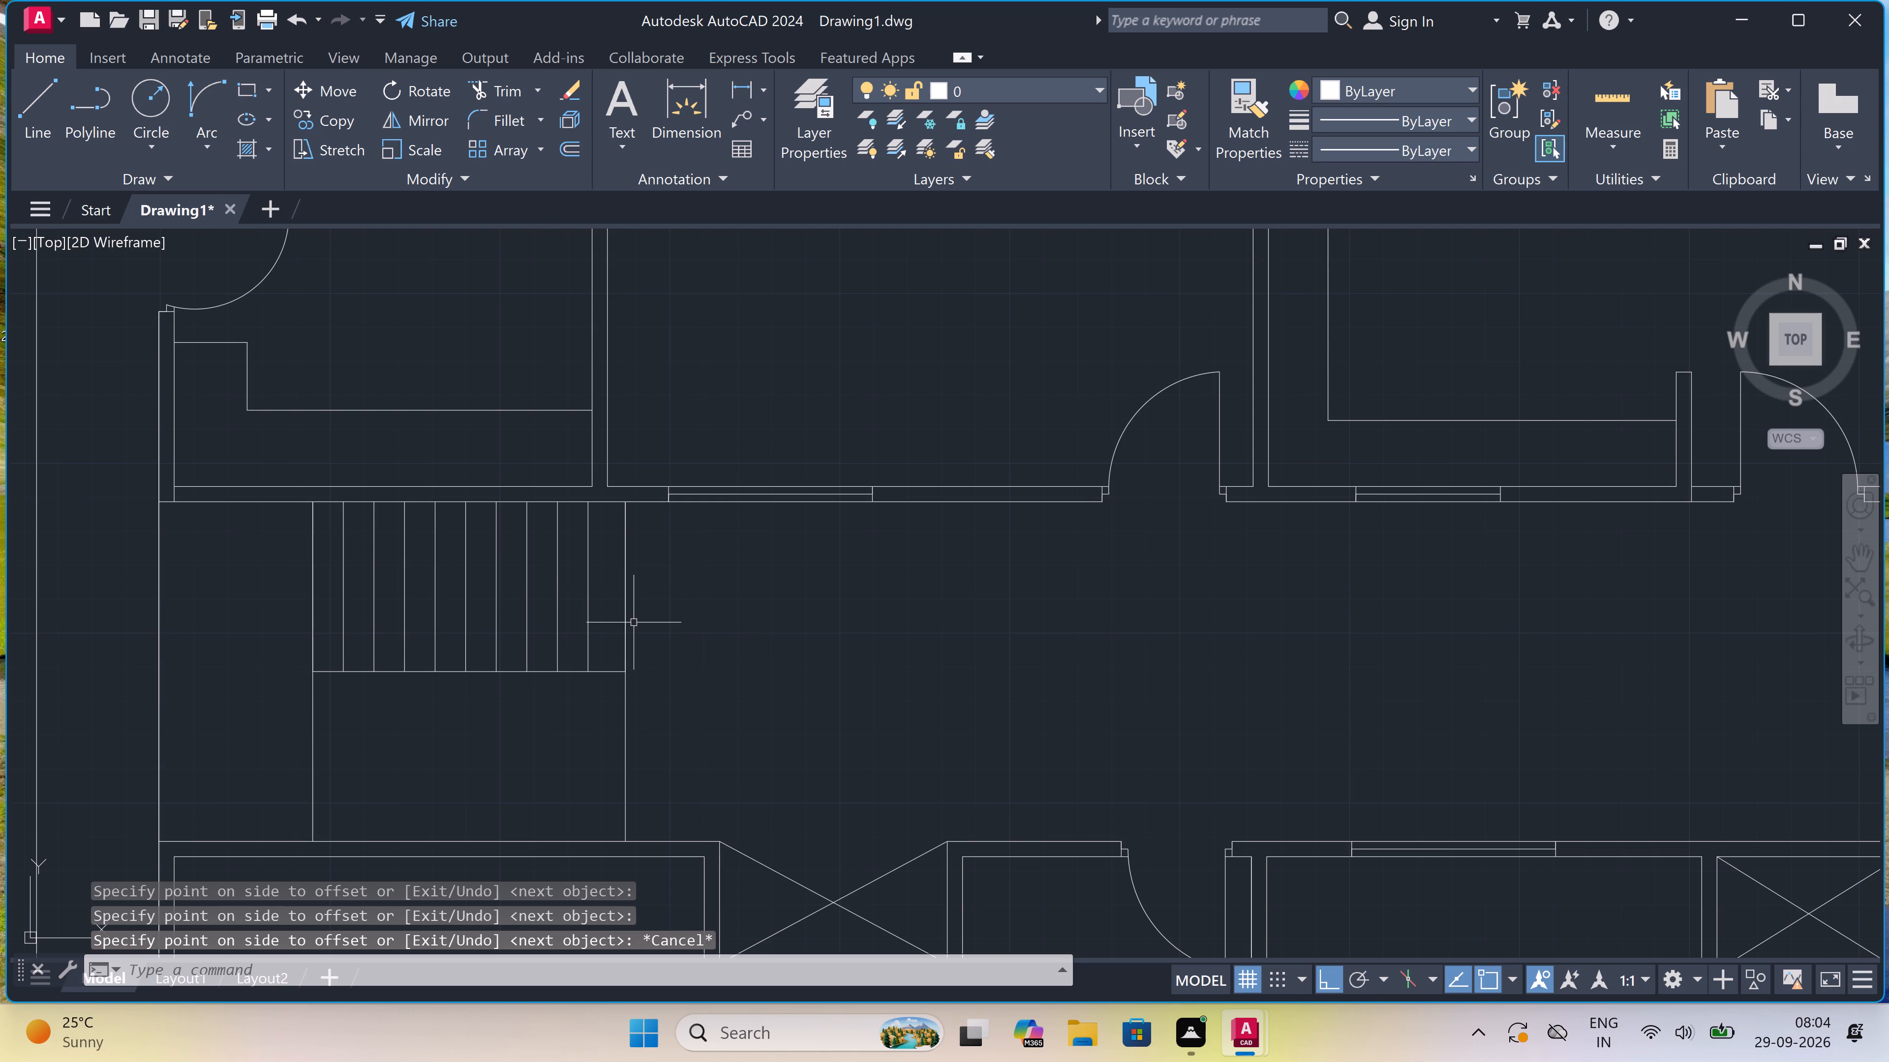
# Offset the stair's full-width west line eastward at 9" multiple times to form ten tread lines running through the southern flight.
pyautogui.scroll(2, 584, 626)
pyautogui.scroll(-1, 584, 625)
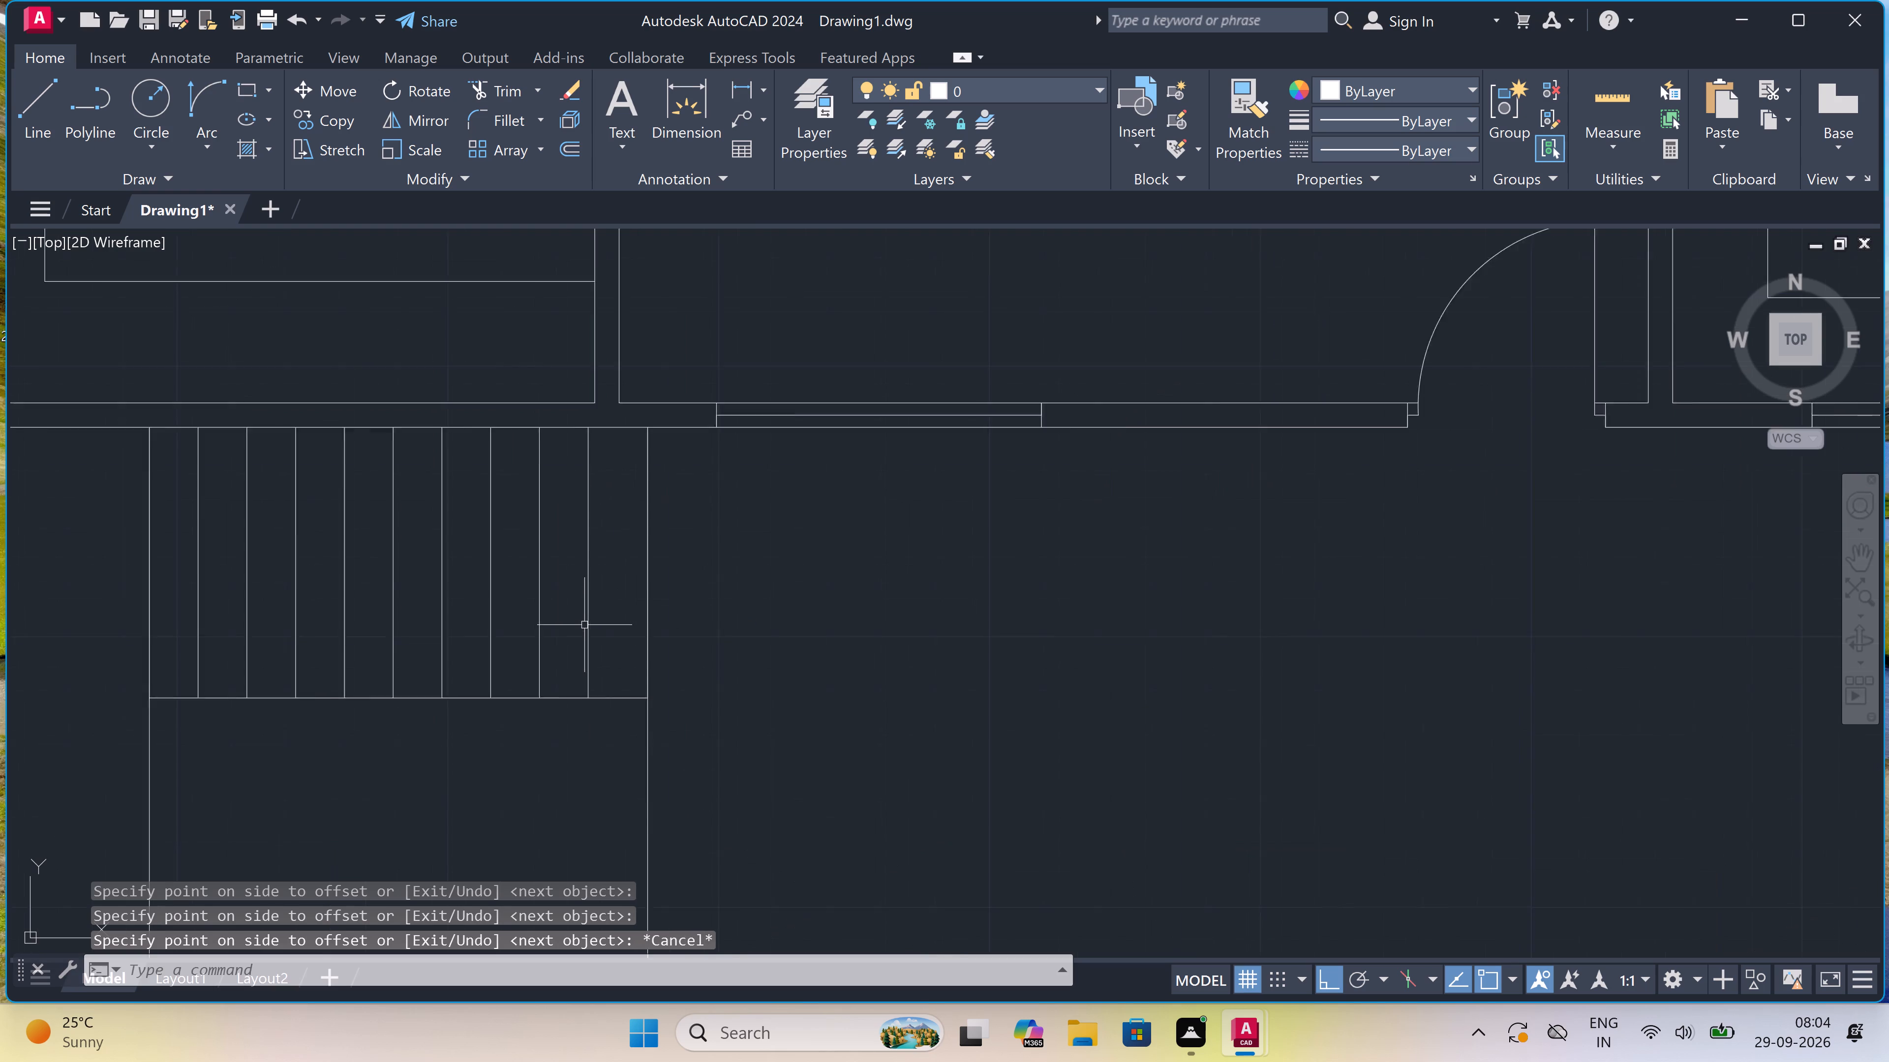
pyautogui.scroll(-1, 584, 625)
pyautogui.scroll(1, 584, 625)
pyautogui.scroll(-2, 584, 625)
pyautogui.scroll(2, 487, 724)
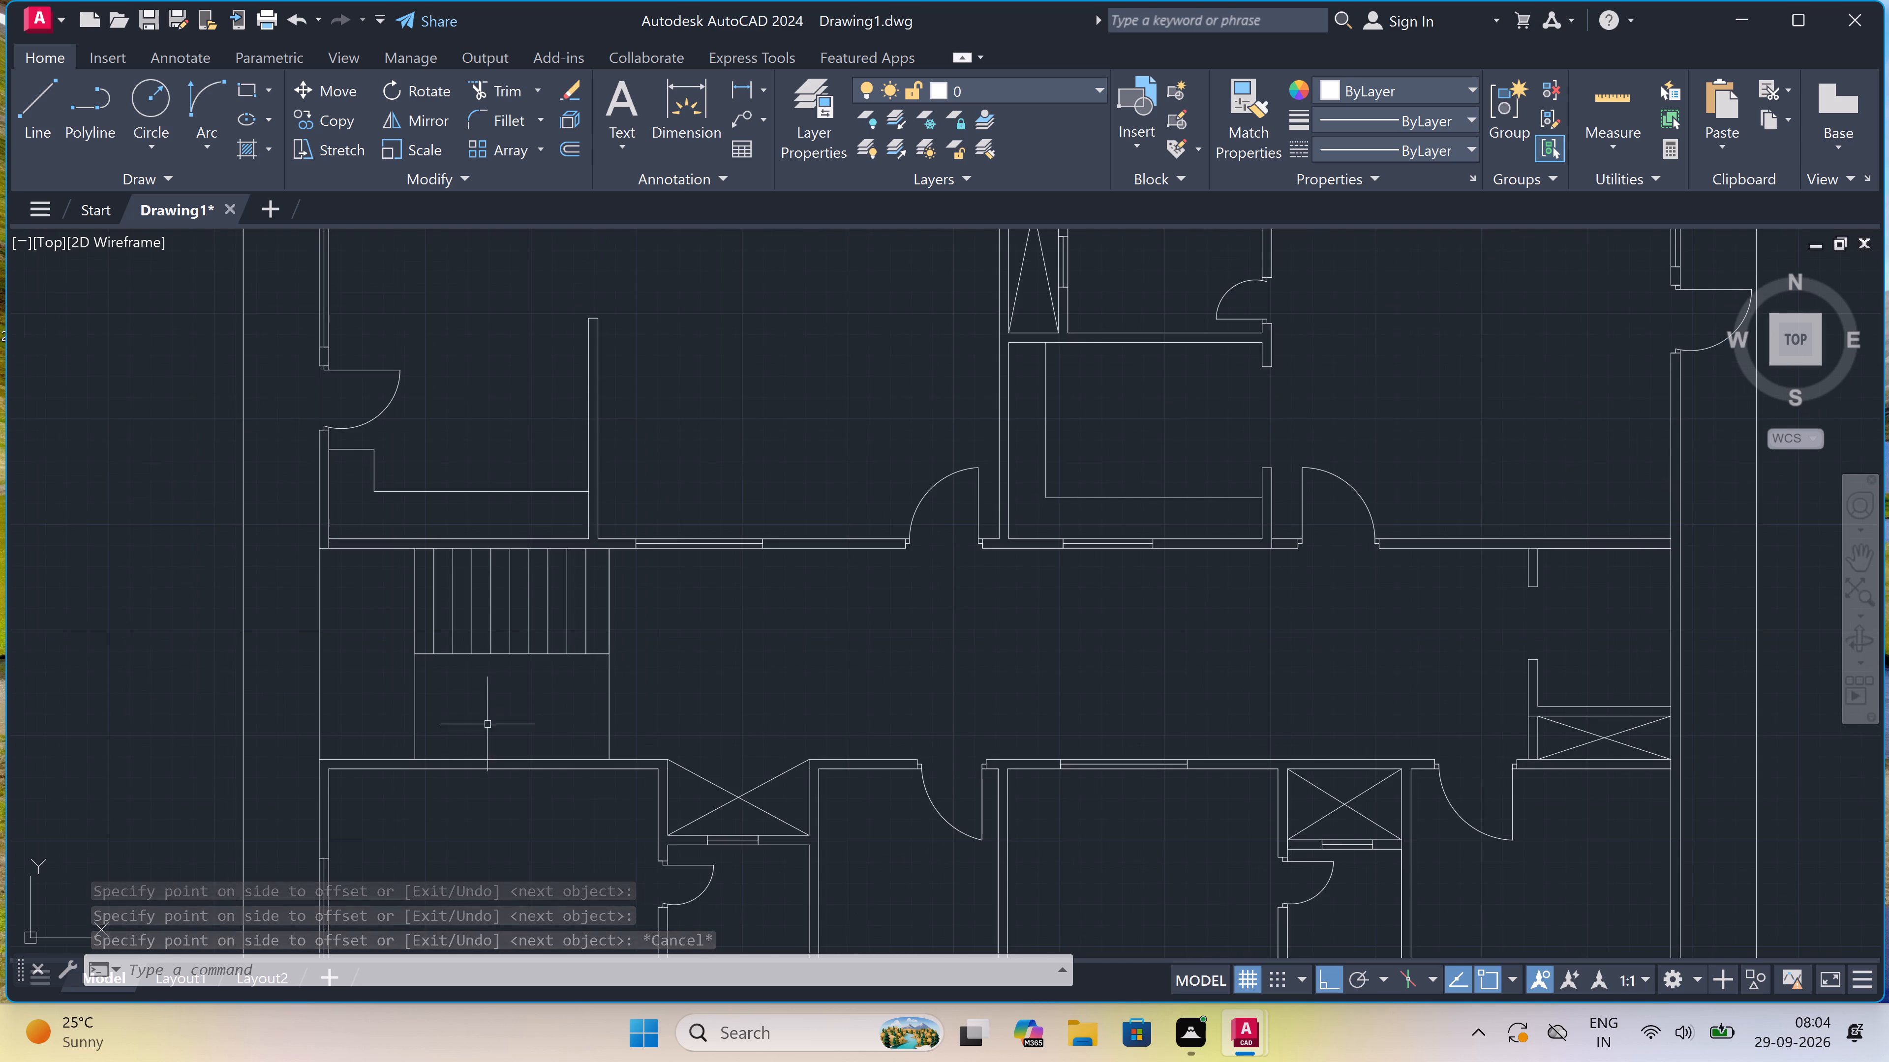
pyautogui.press('o')
pyautogui.press('space')
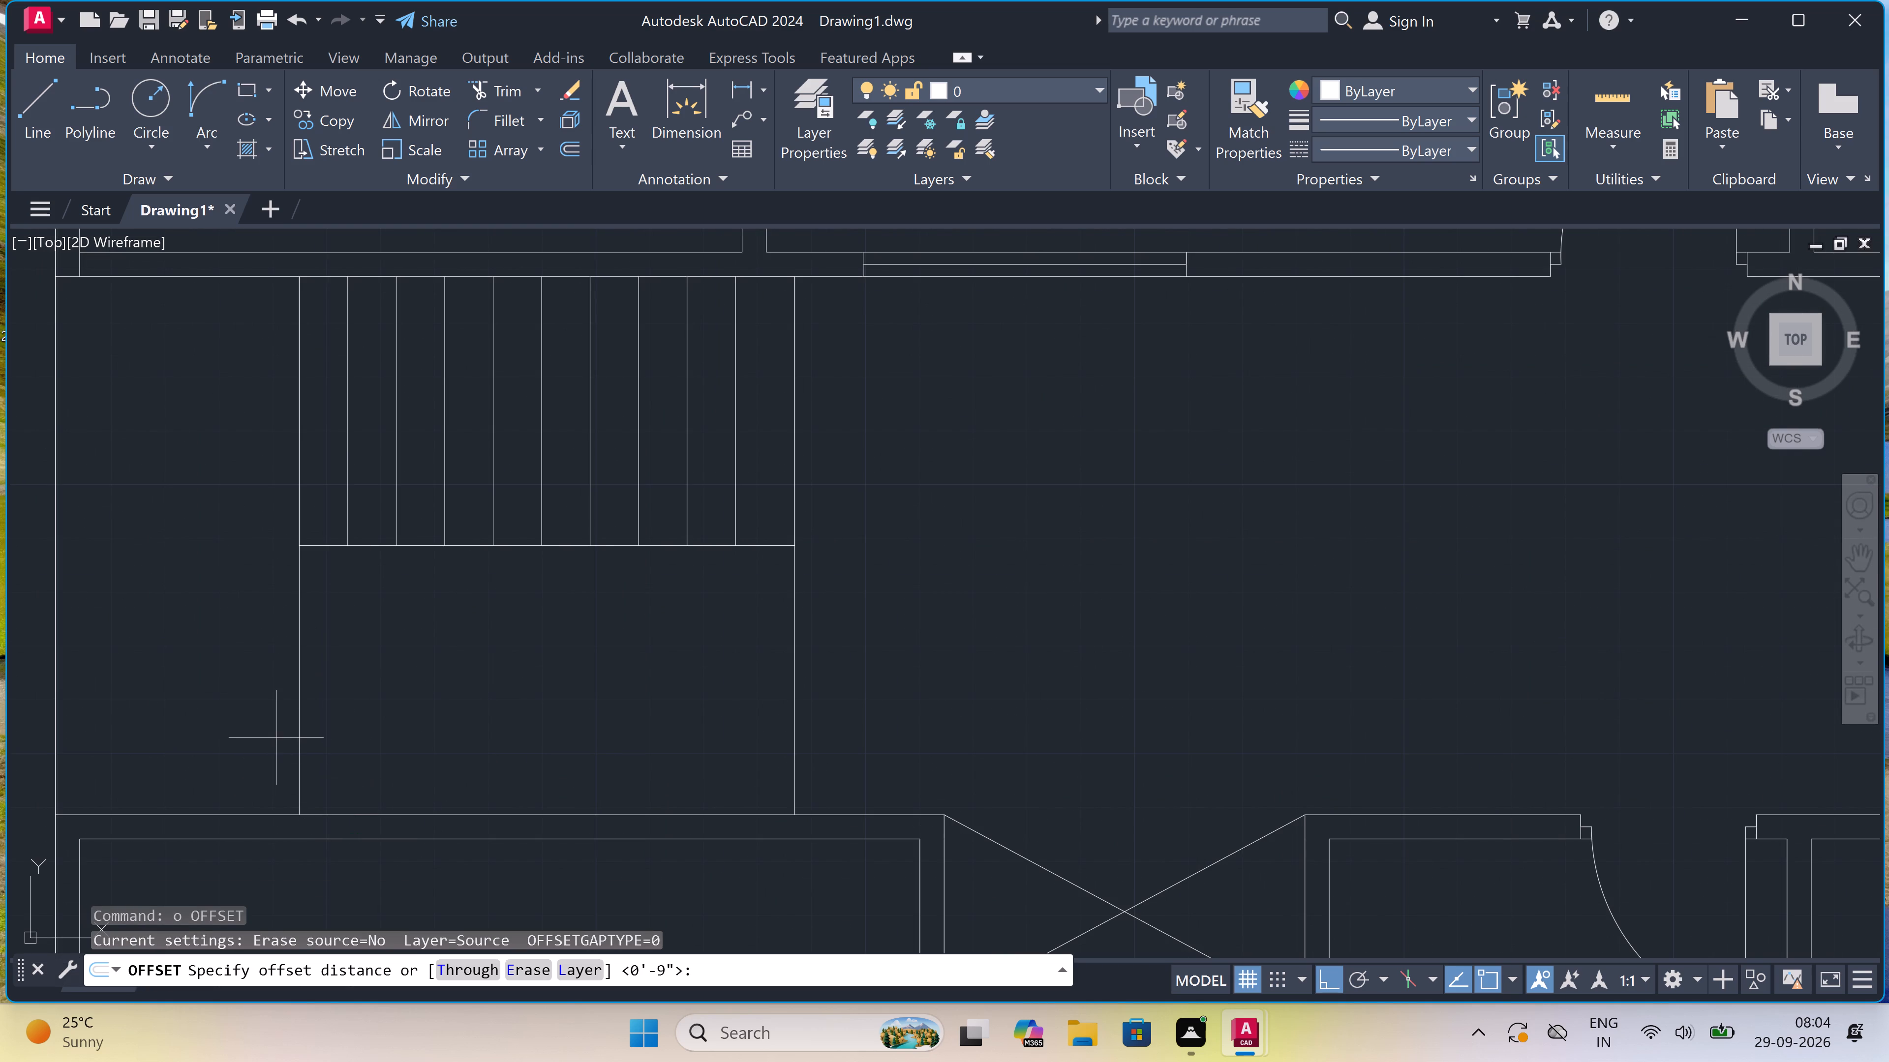
pyautogui.click(290, 718)
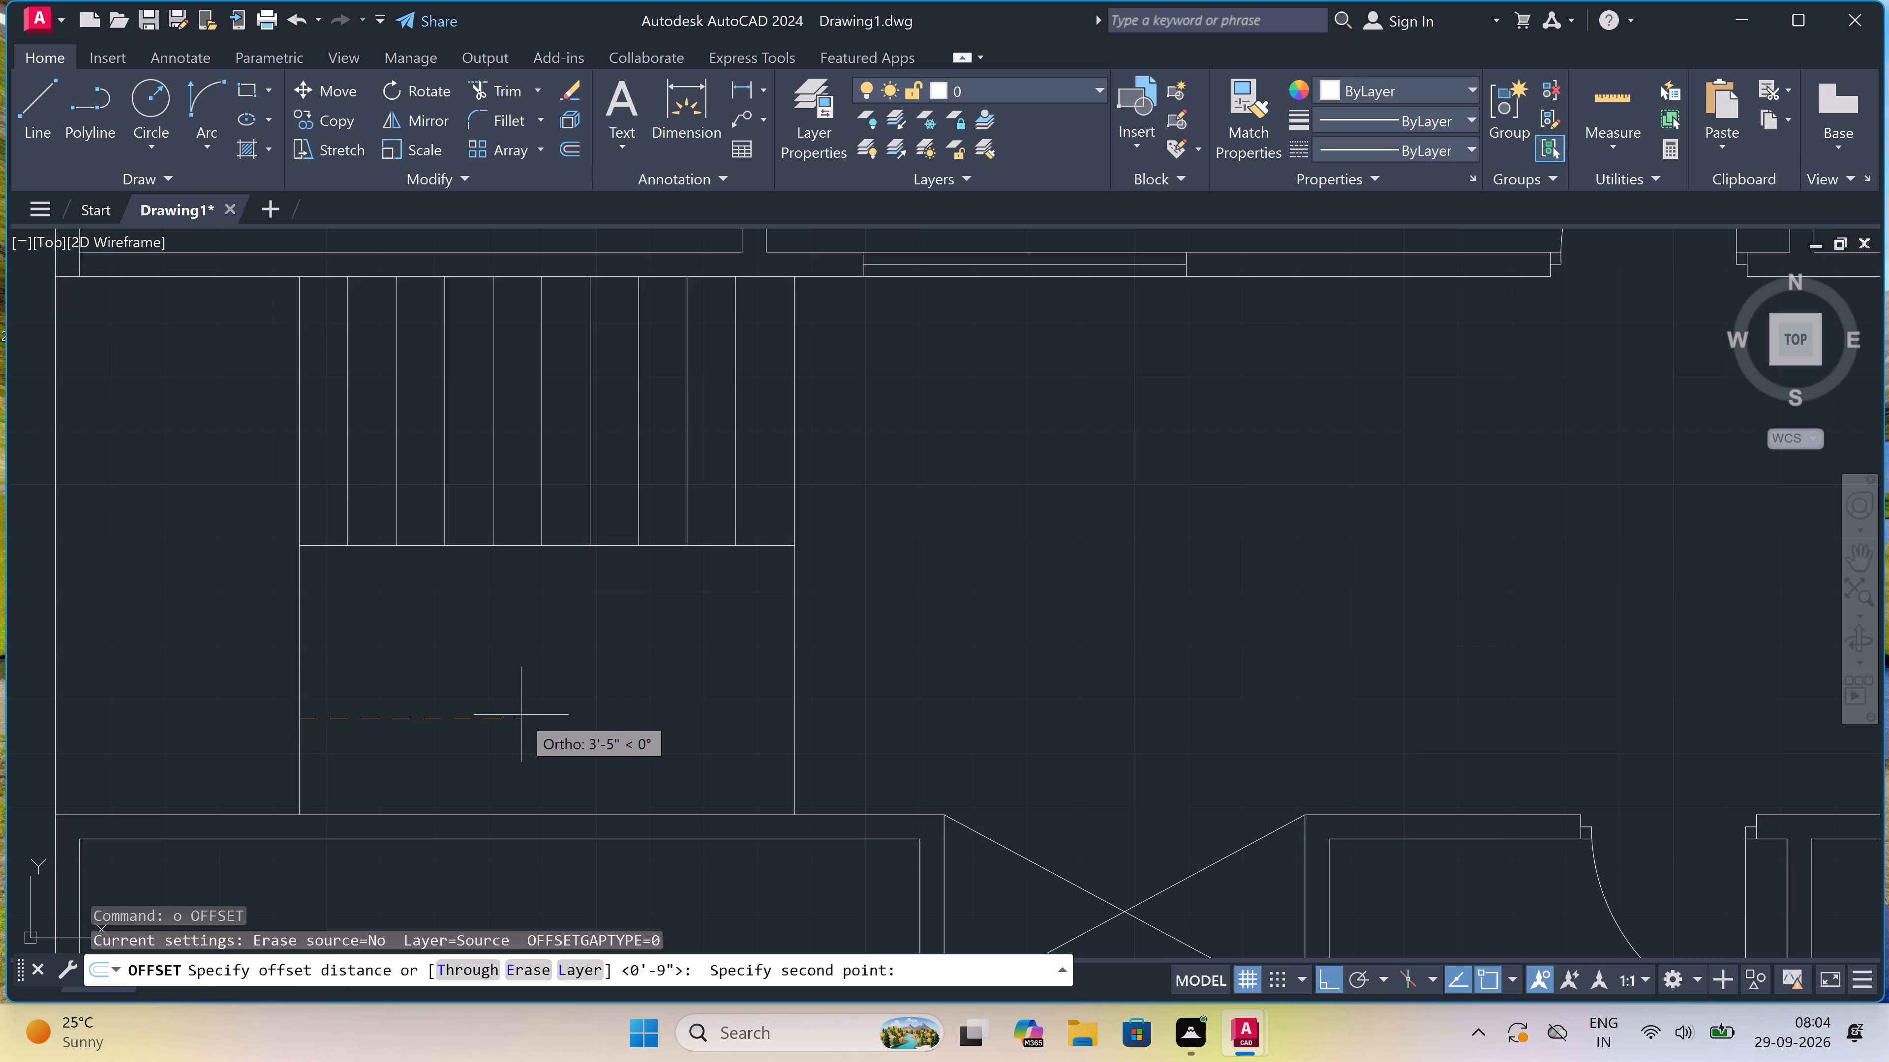
pyautogui.press('9')
pyautogui.write('"')
pyautogui.press('space')
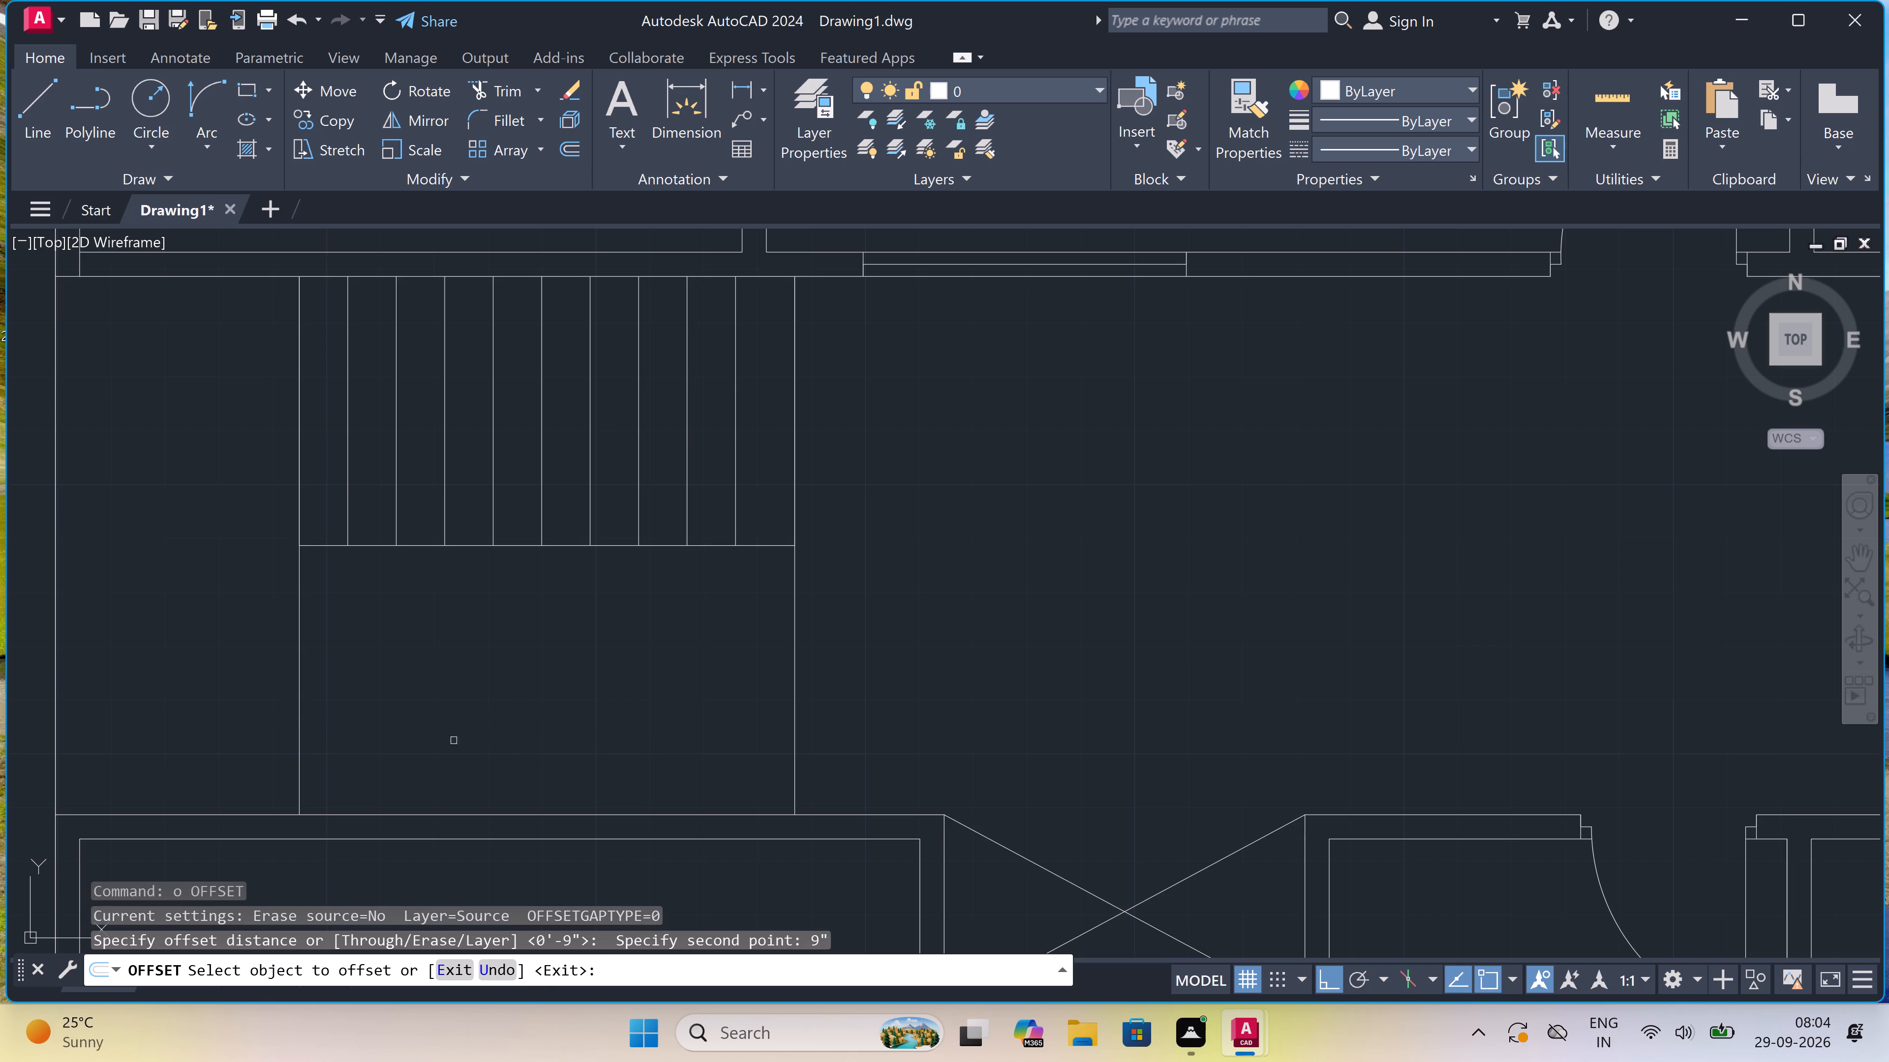
pyautogui.click(298, 700)
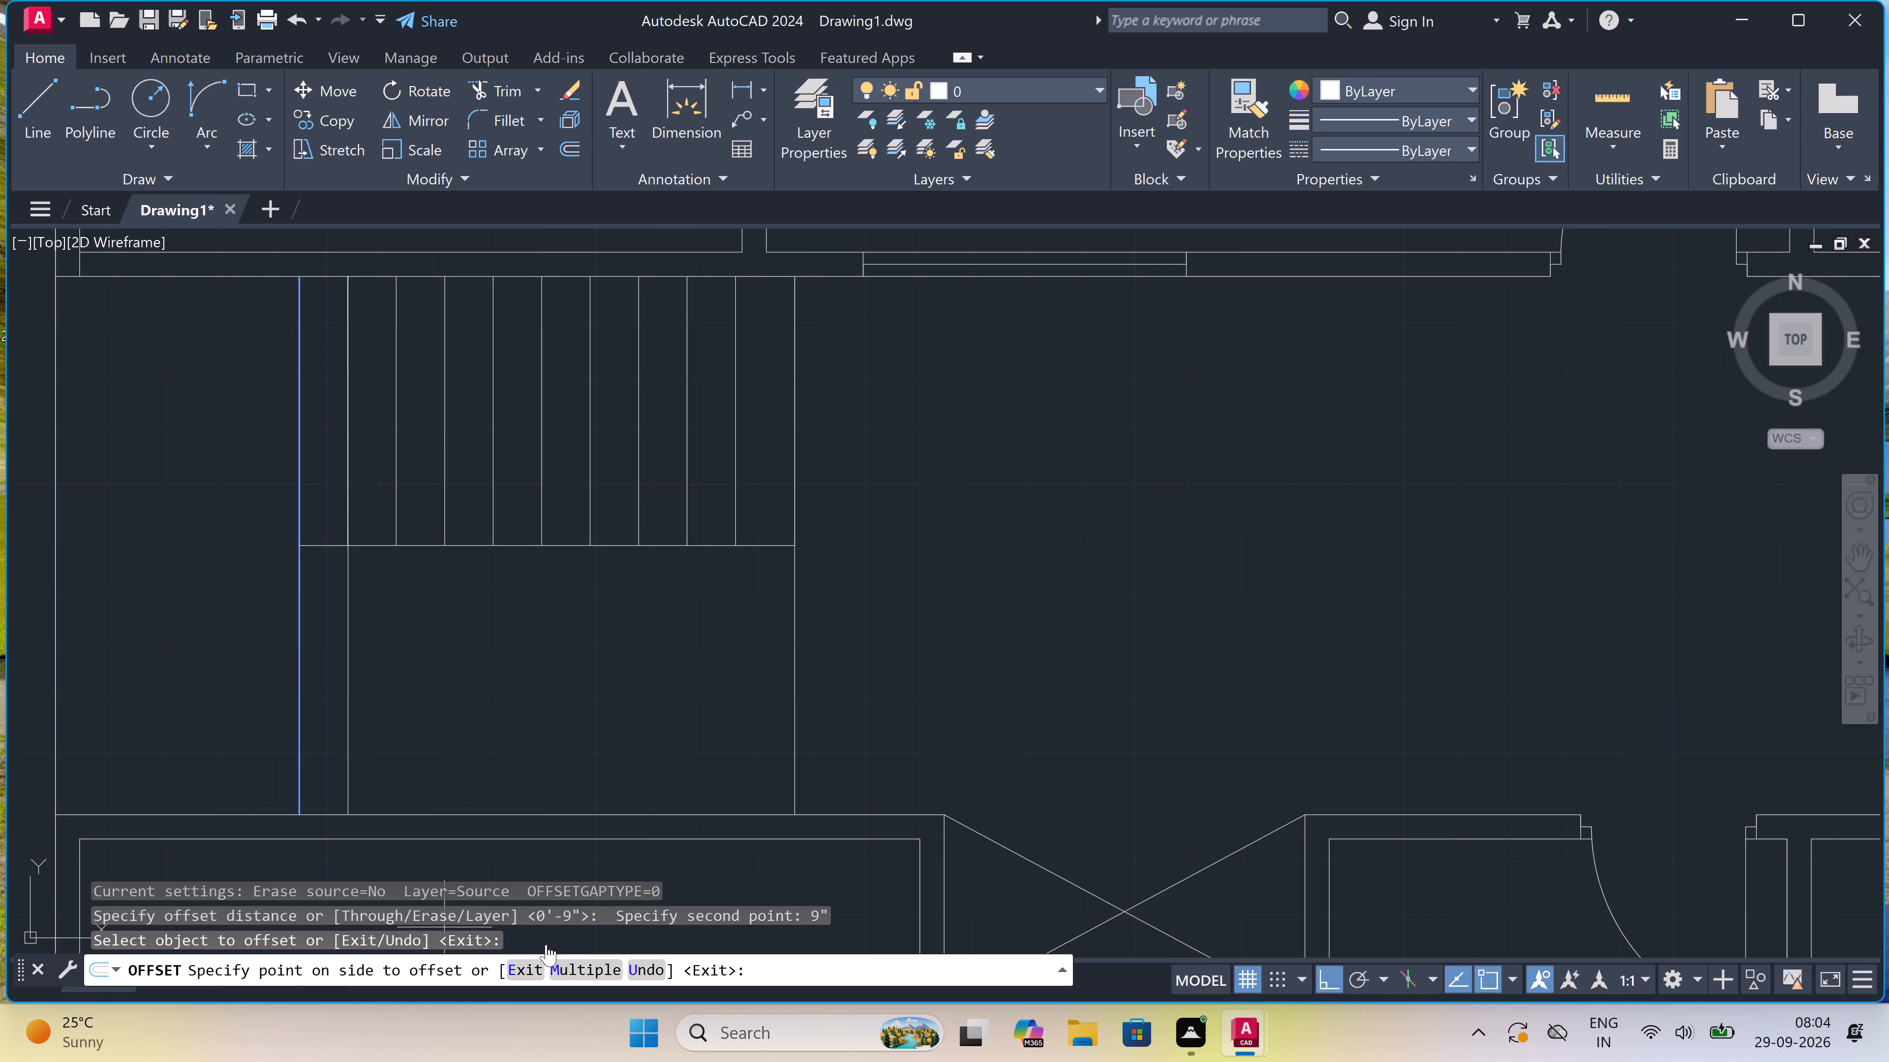
pyautogui.click(580, 973)
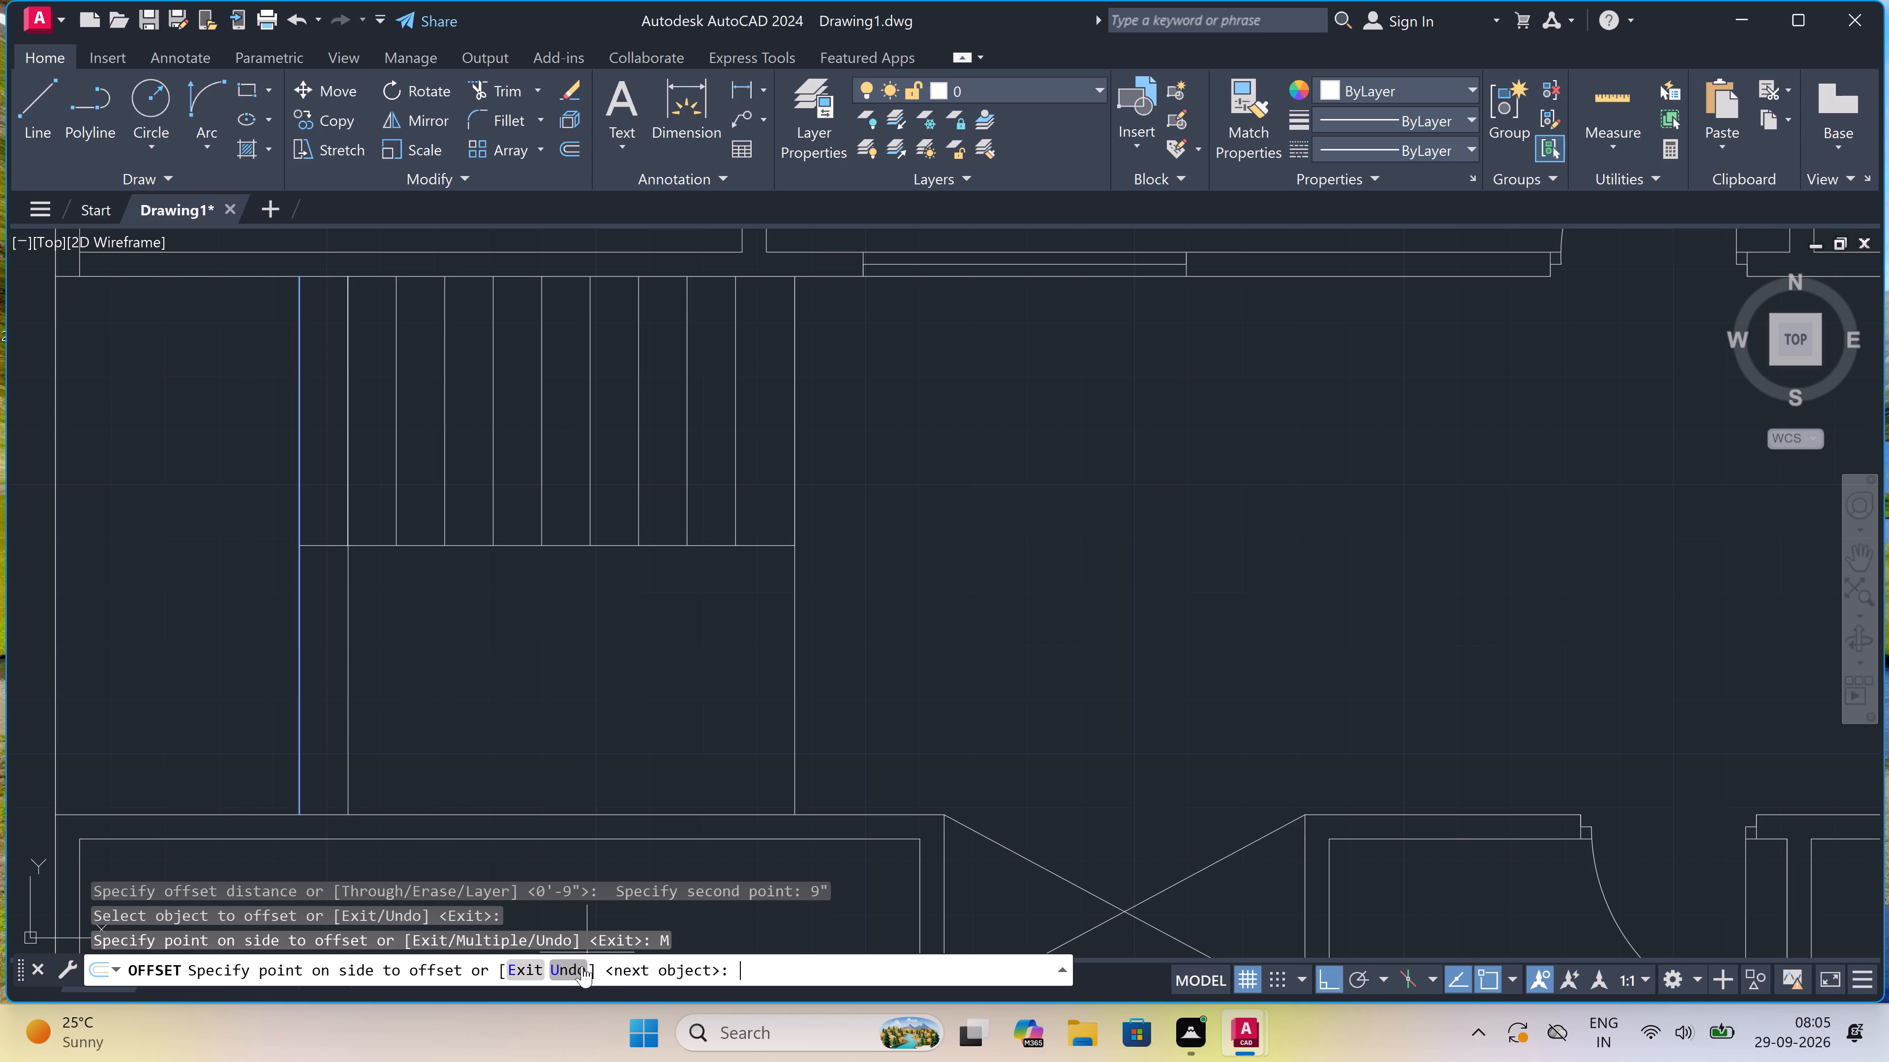
pyautogui.tripleClick(634, 718)
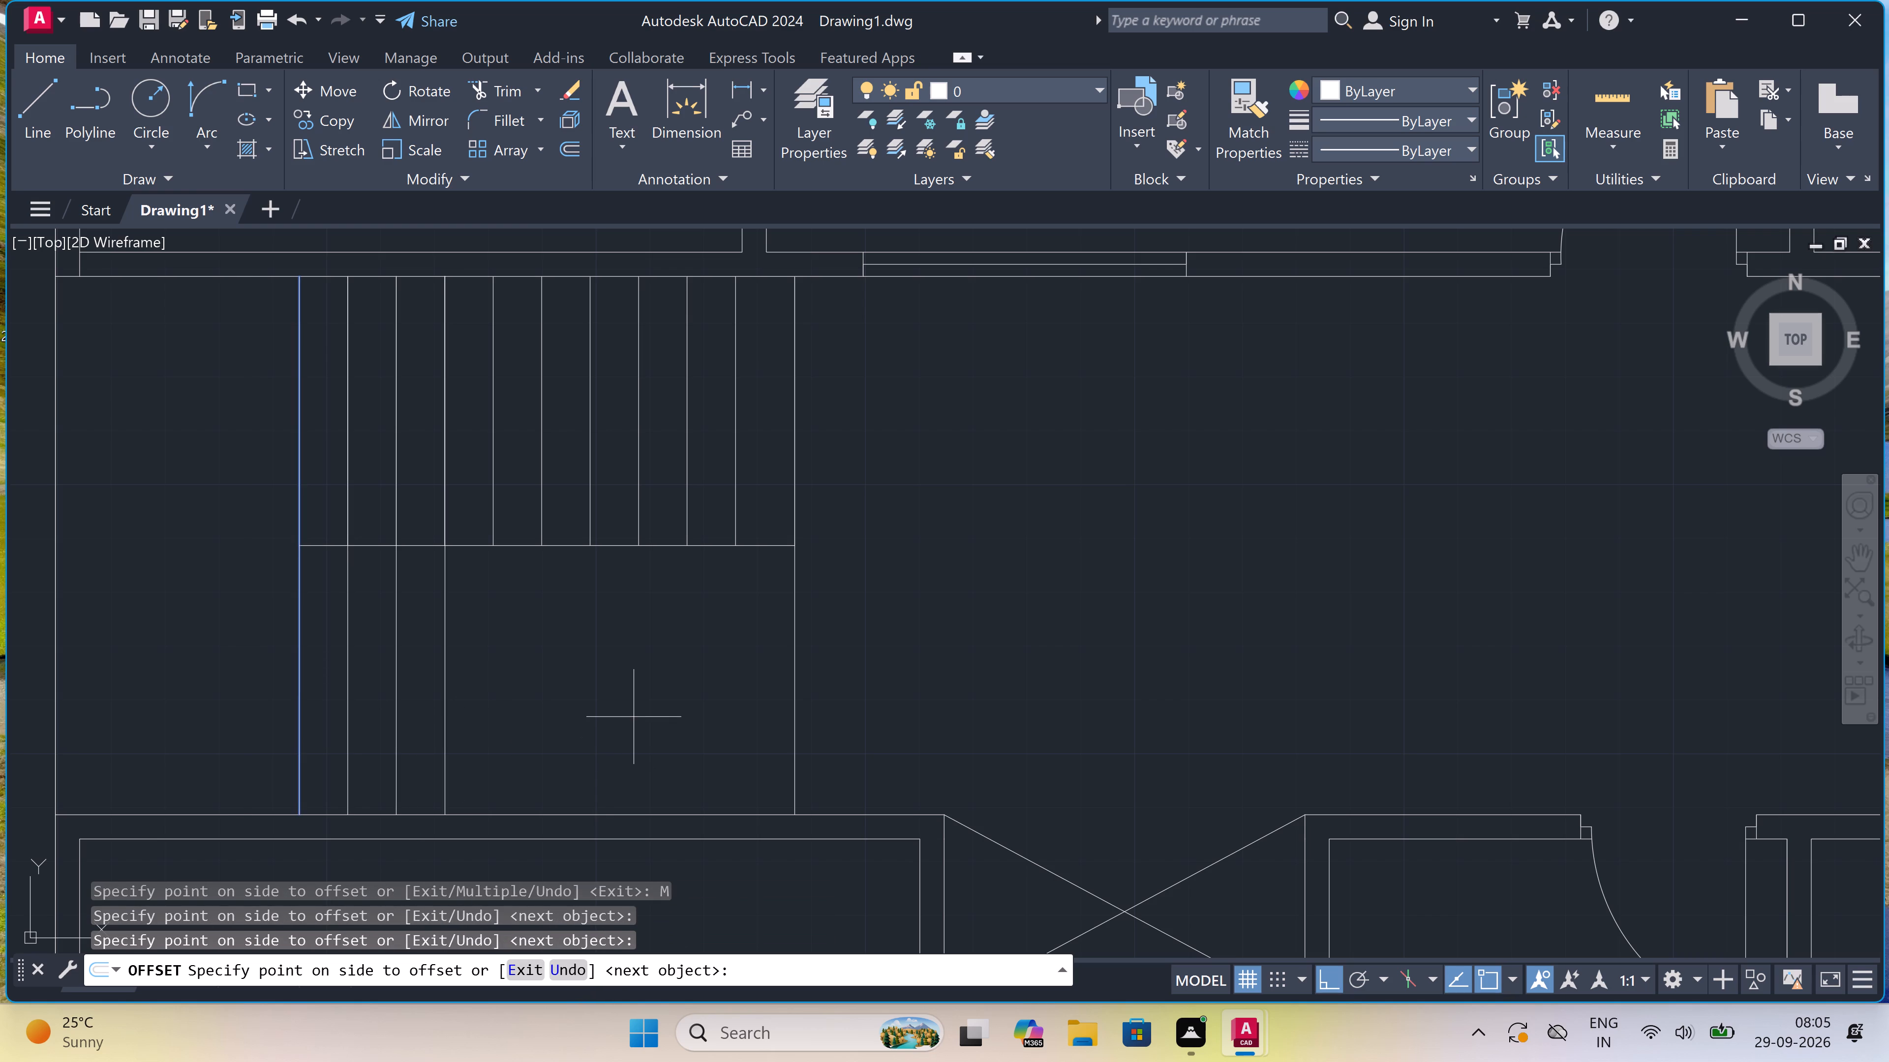
pyautogui.click(634, 717)
pyautogui.click(639, 709)
pyautogui.click(652, 703)
pyautogui.click(673, 702)
pyautogui.click(683, 697)
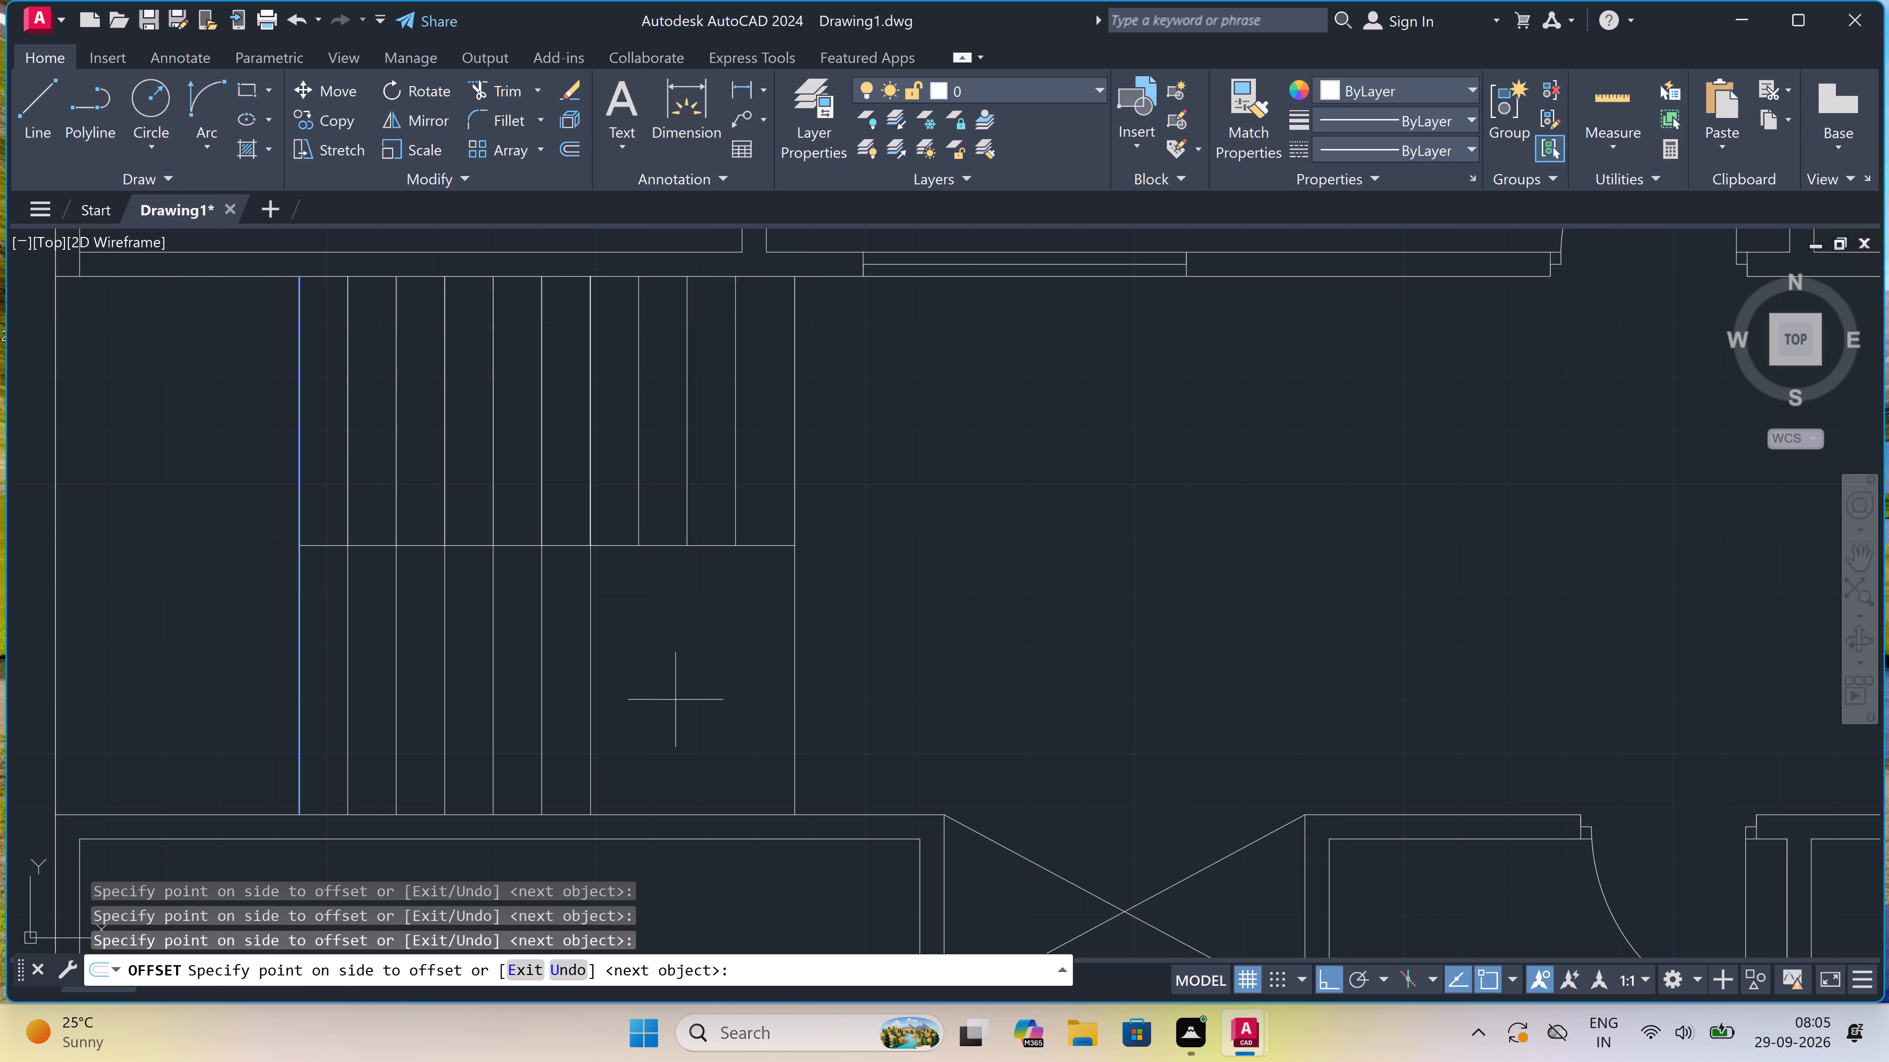
pyautogui.click(700, 692)
pyautogui.click(742, 714)
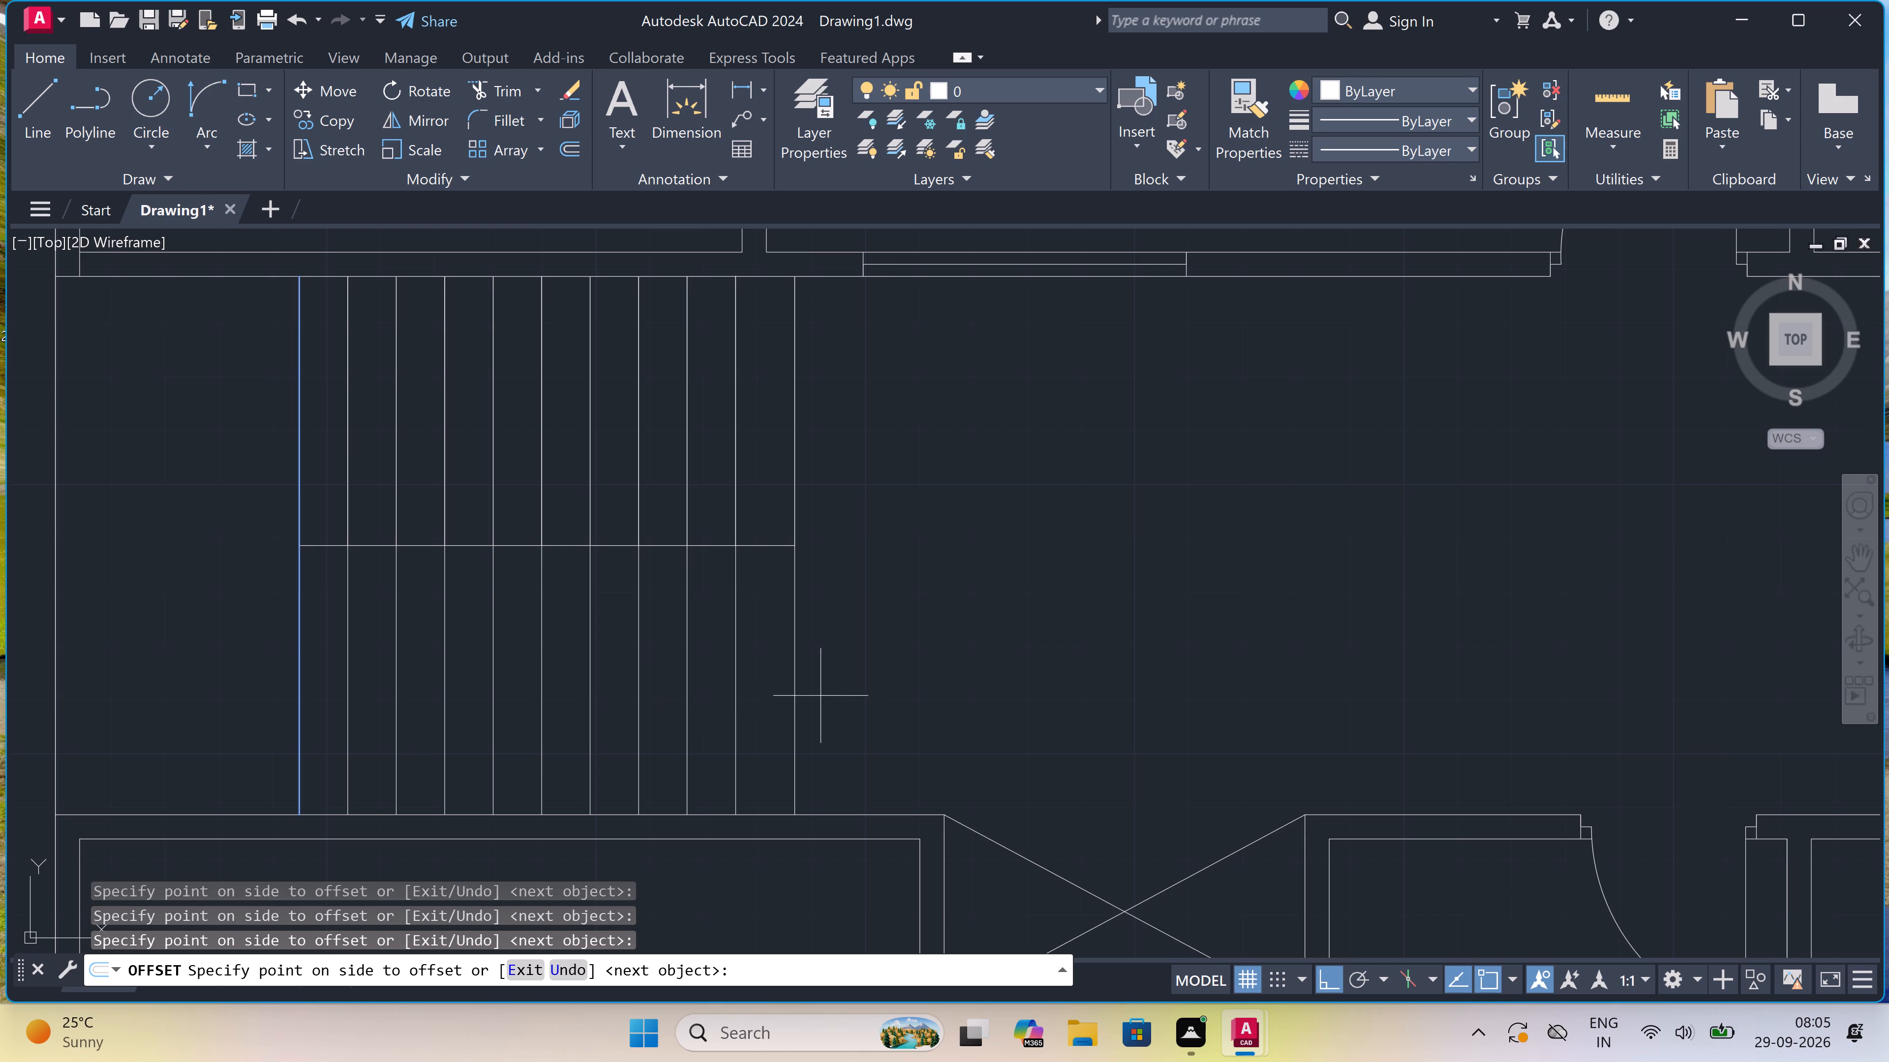
pyautogui.moveTo(869, 693); pyautogui.dragTo(880, 701)
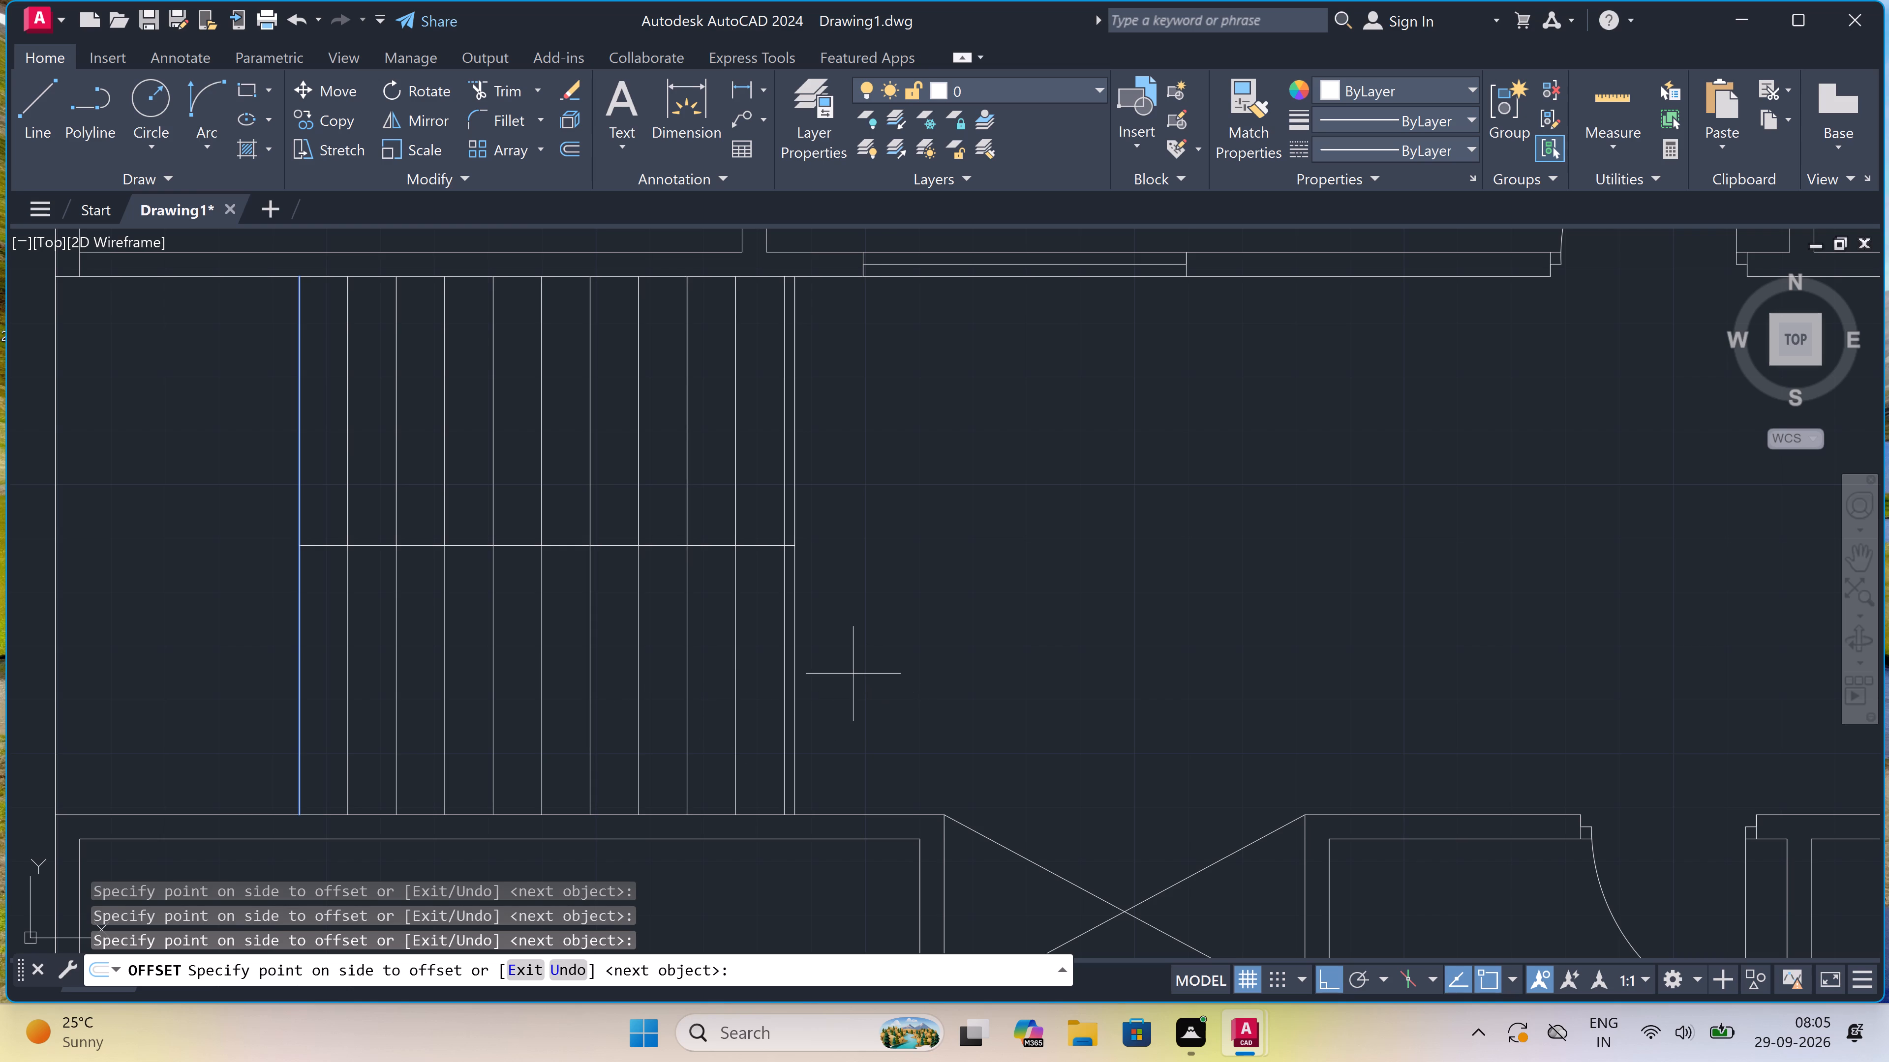
pyautogui.click(853, 674)
pyautogui.press('Escape')
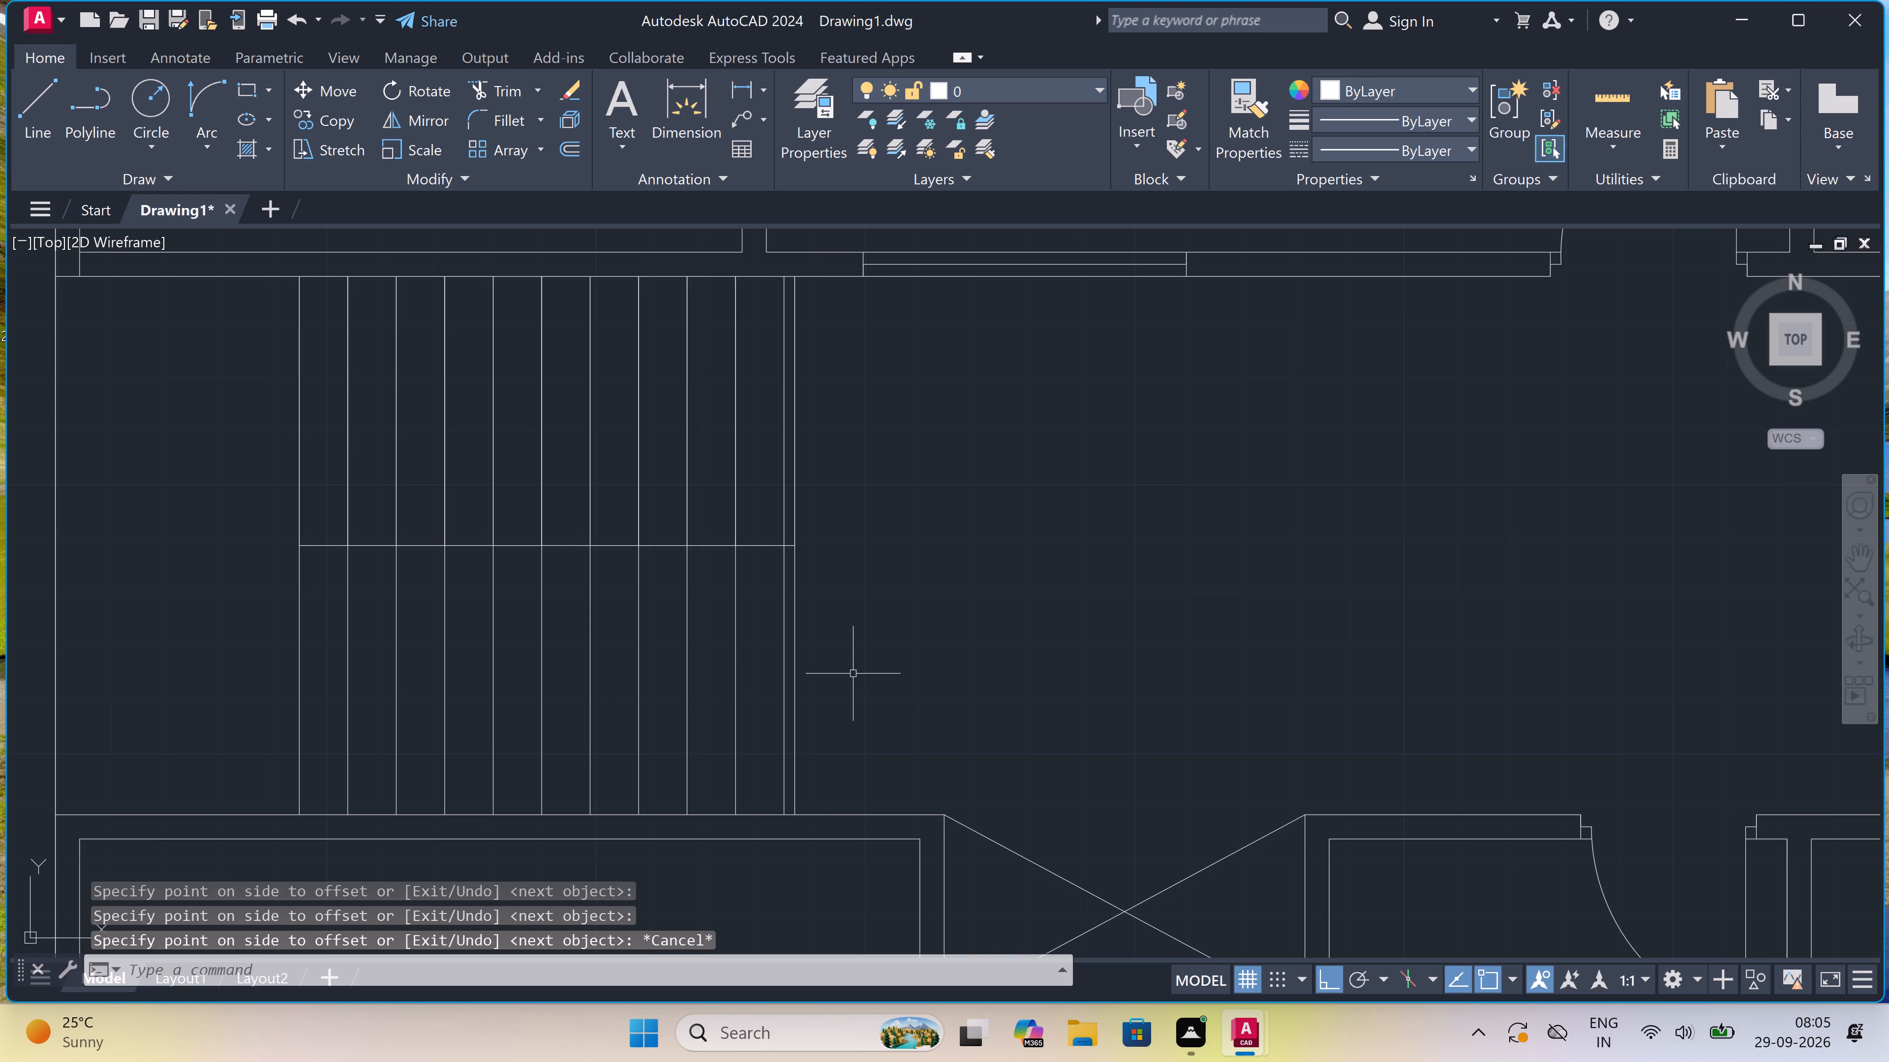
# Trim away the stair's surplus east edge line and the centre line's overhang beyond the last tread, across both flights.
pyautogui.write('tr')
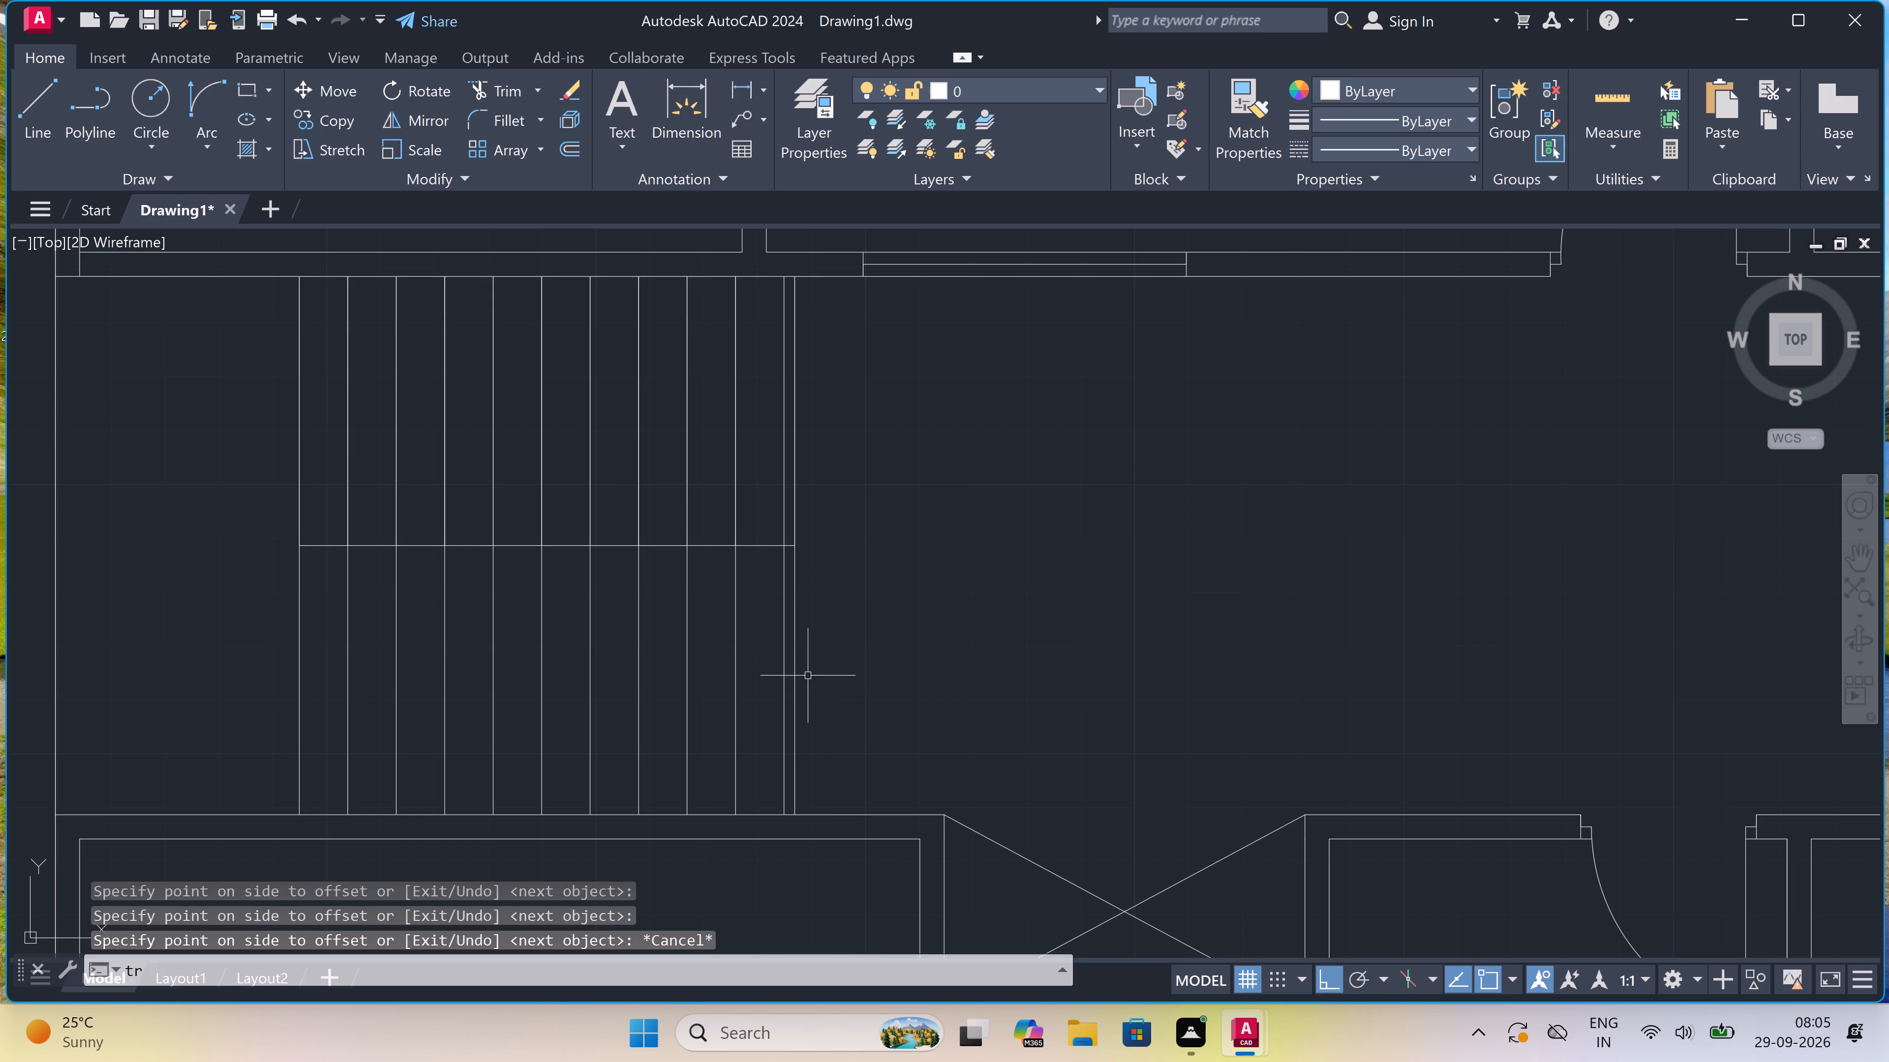
pyautogui.press('space')
pyautogui.scroll(1, 801, 674)
pyautogui.click(789, 673)
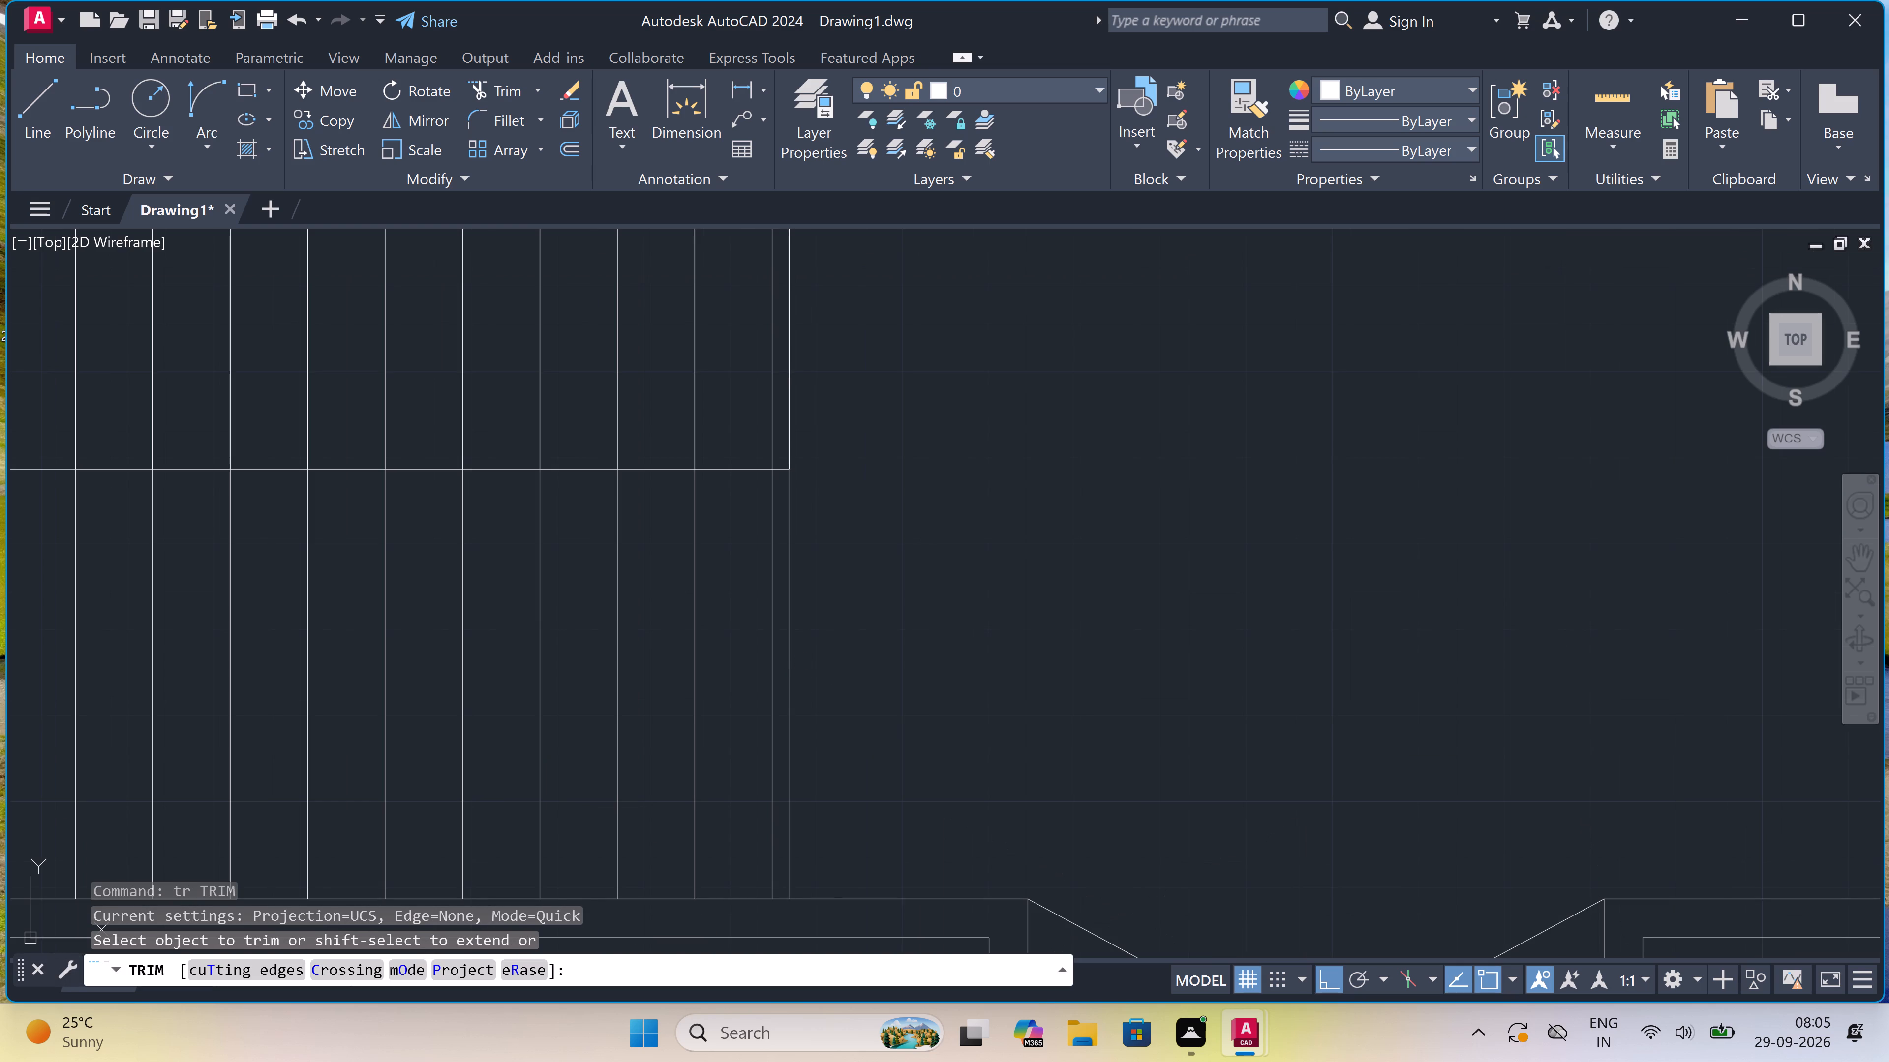
pyautogui.scroll(-2, 789, 673)
pyautogui.scroll(3, 786, 606)
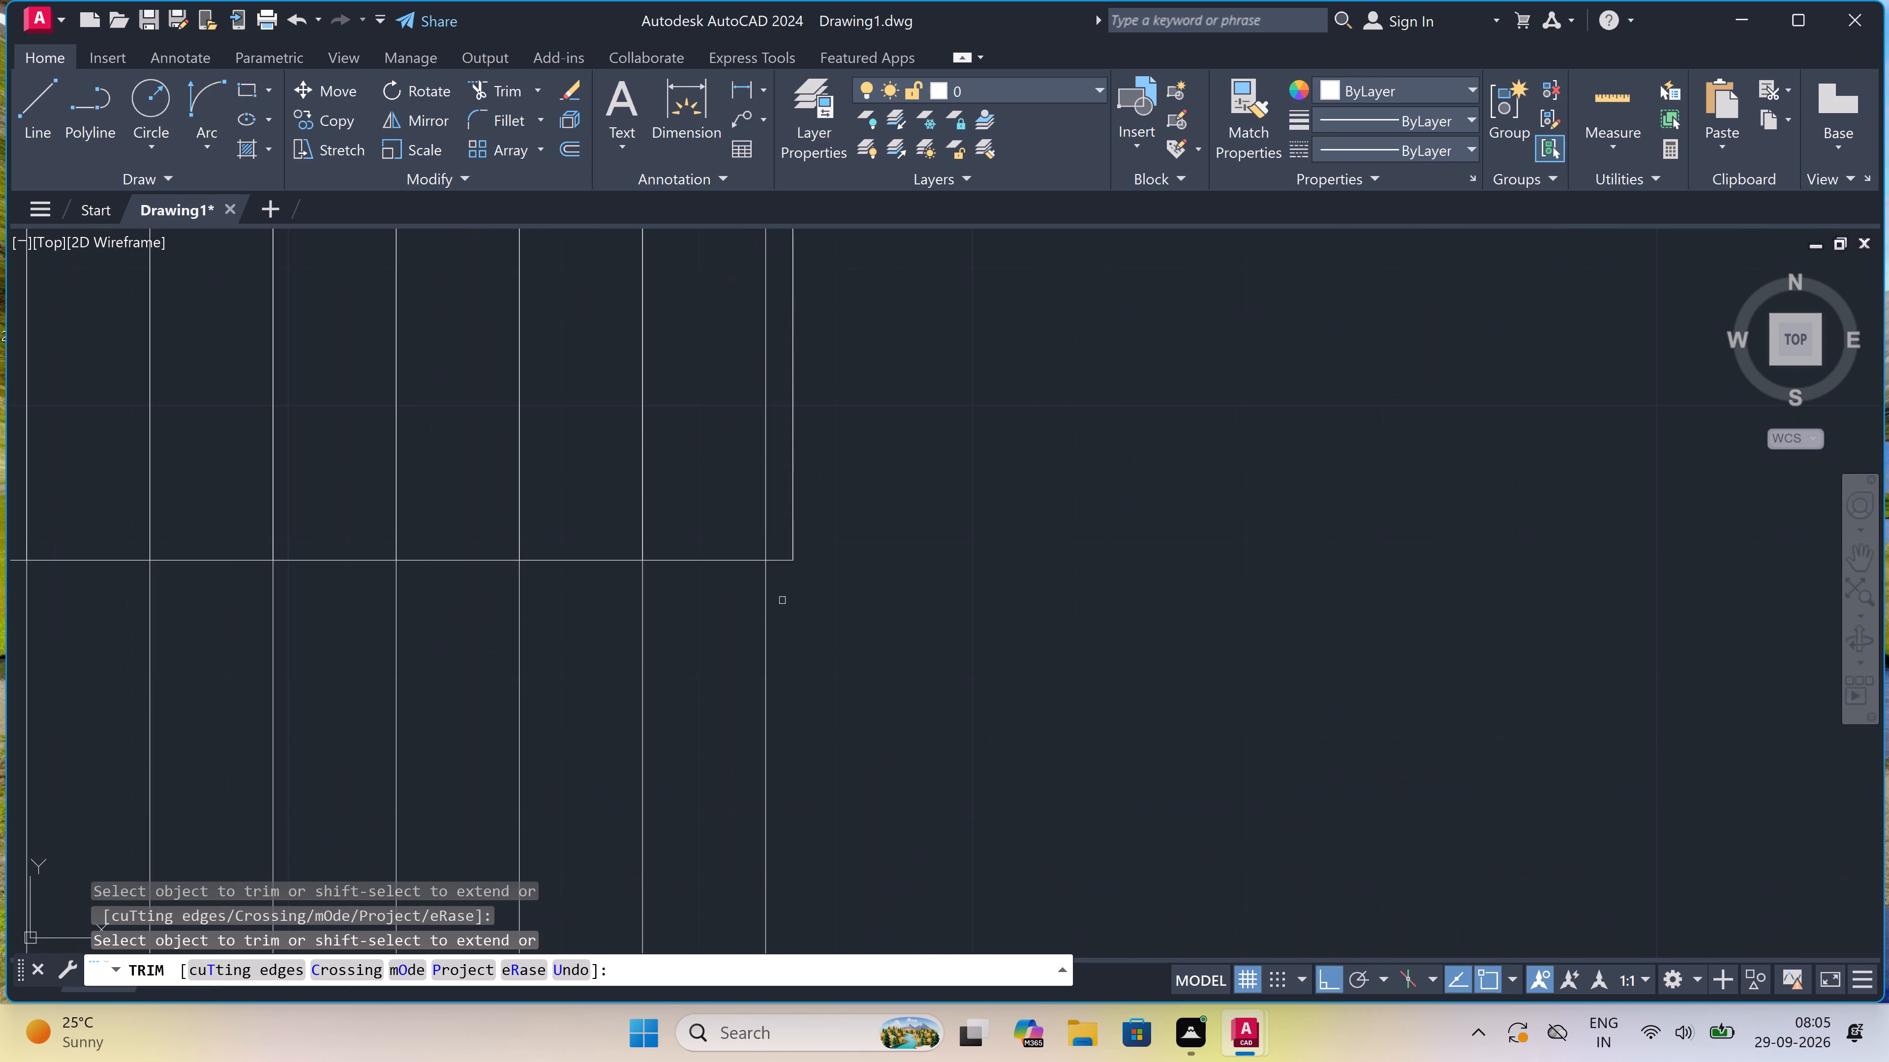
pyautogui.moveTo(780, 555); pyautogui.dragTo(786, 555)
pyautogui.click(792, 573)
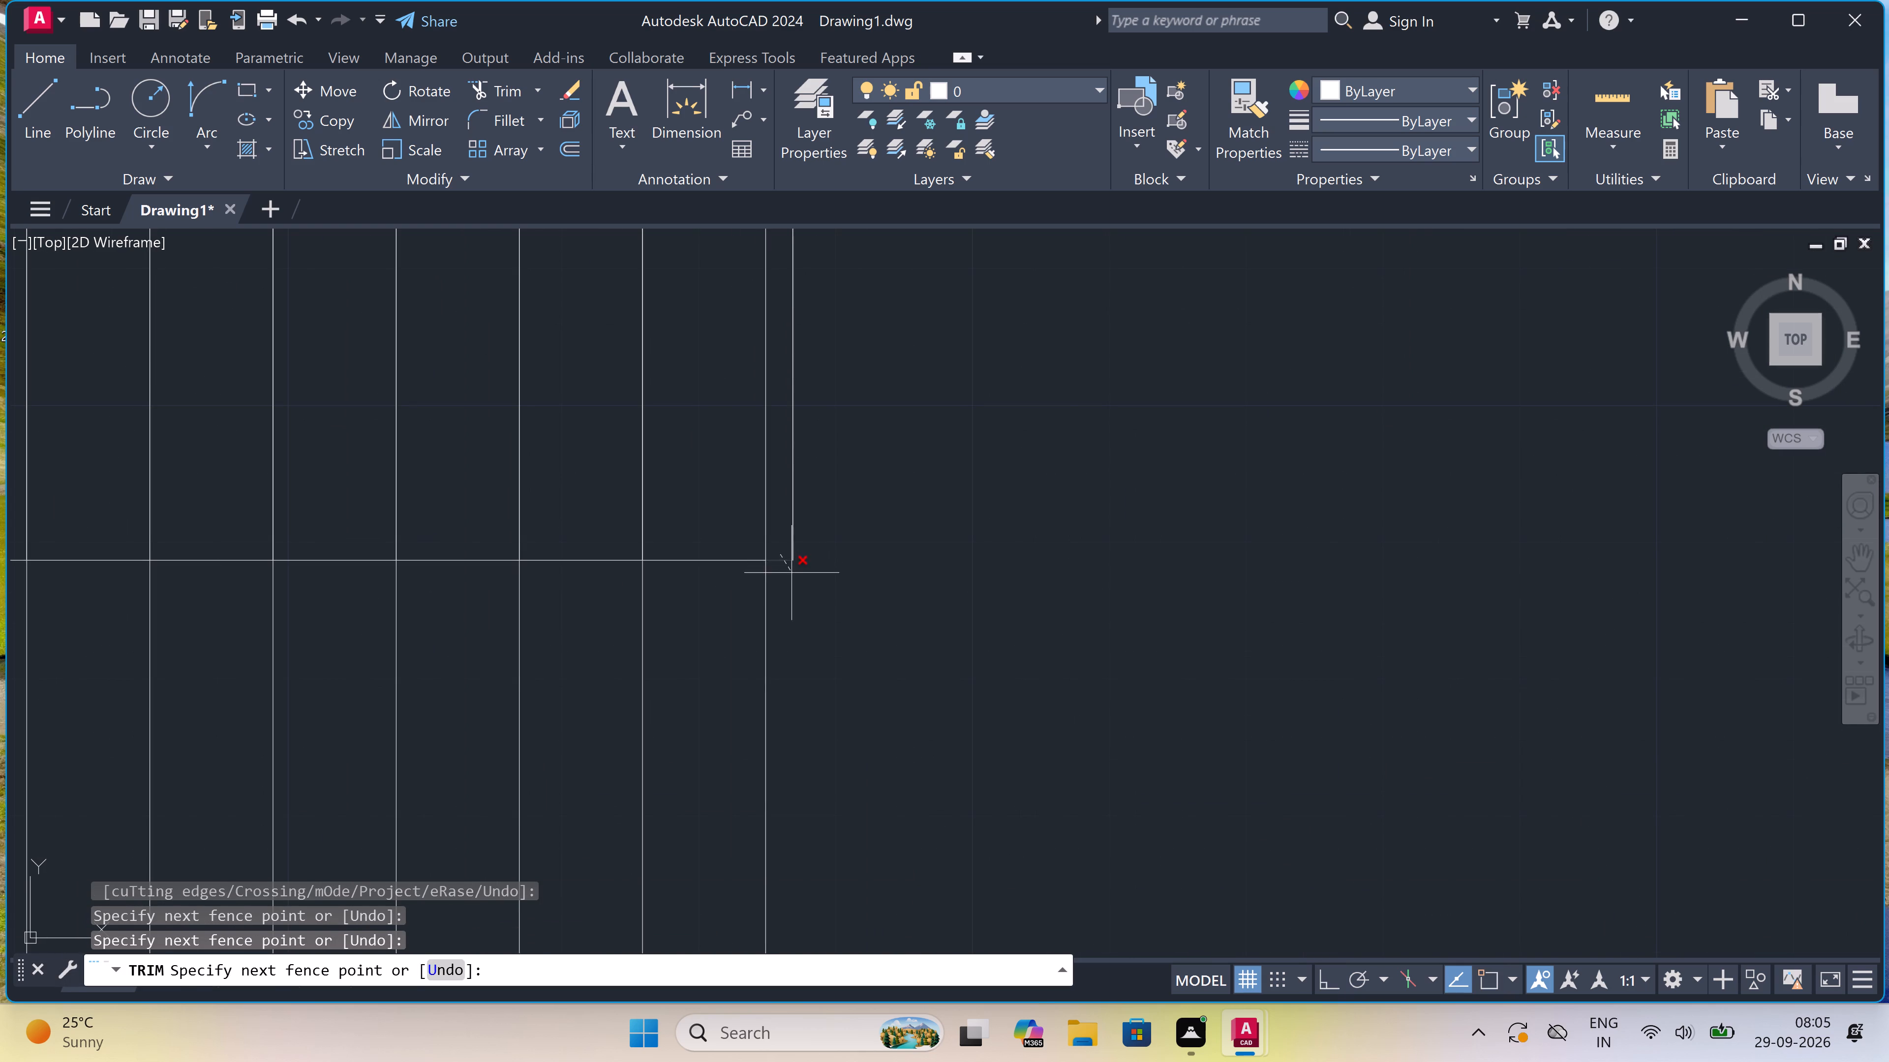
pyautogui.moveTo(802, 582); pyautogui.dragTo(803, 593)
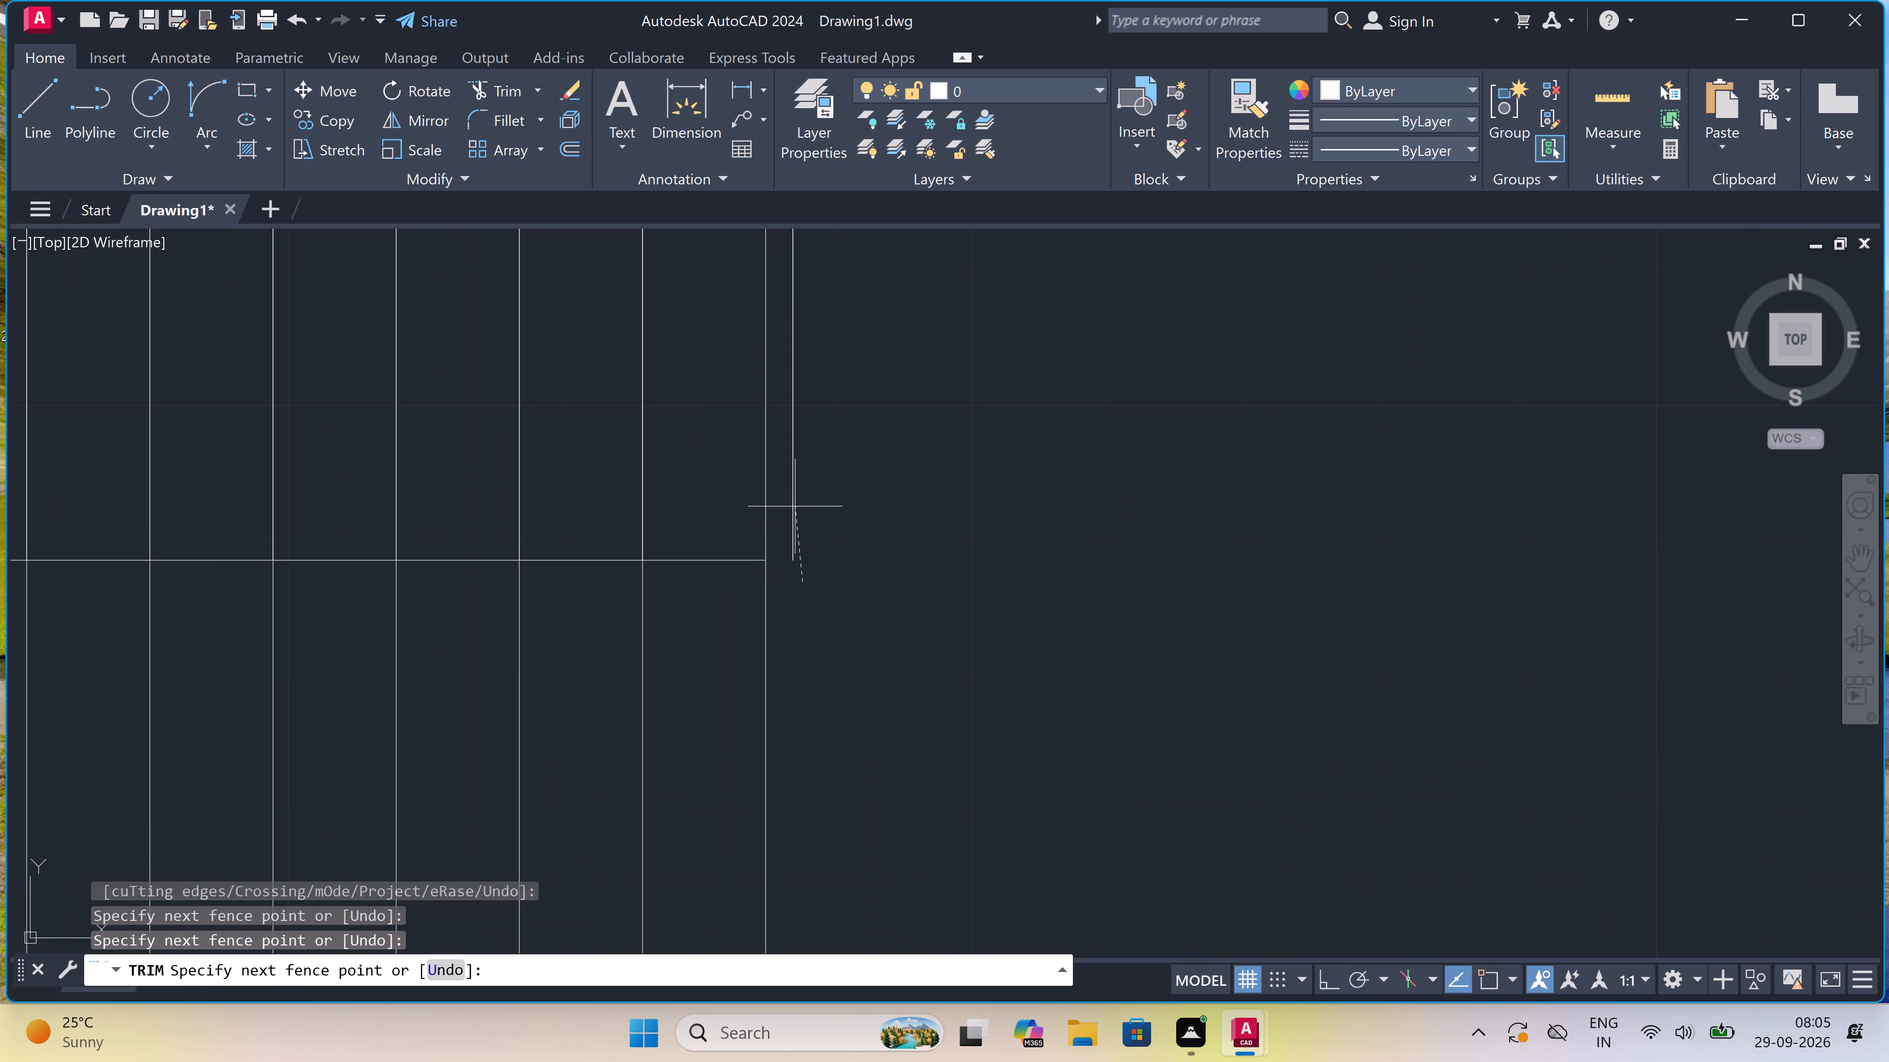
pyautogui.click(795, 506)
pyautogui.click(795, 505)
pyautogui.click(792, 502)
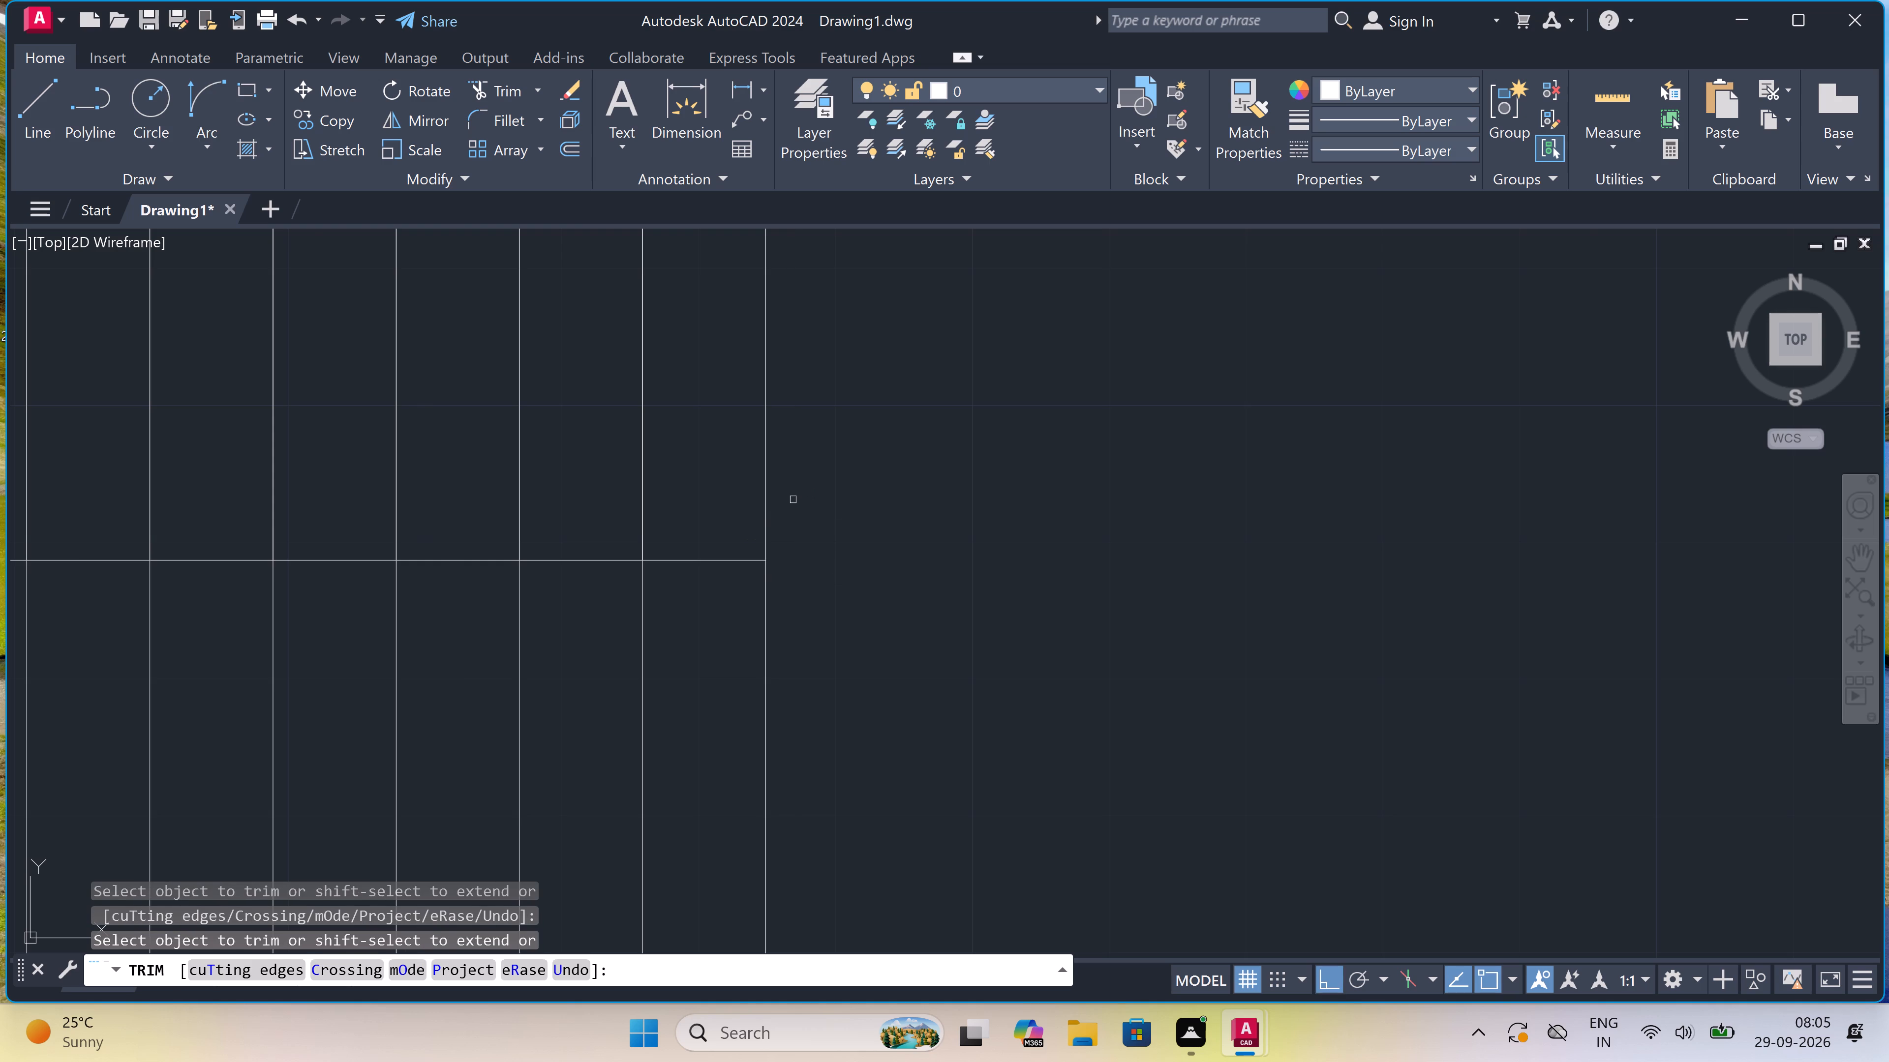
pyautogui.scroll(-4, 793, 531)
pyautogui.scroll(2, 793, 530)
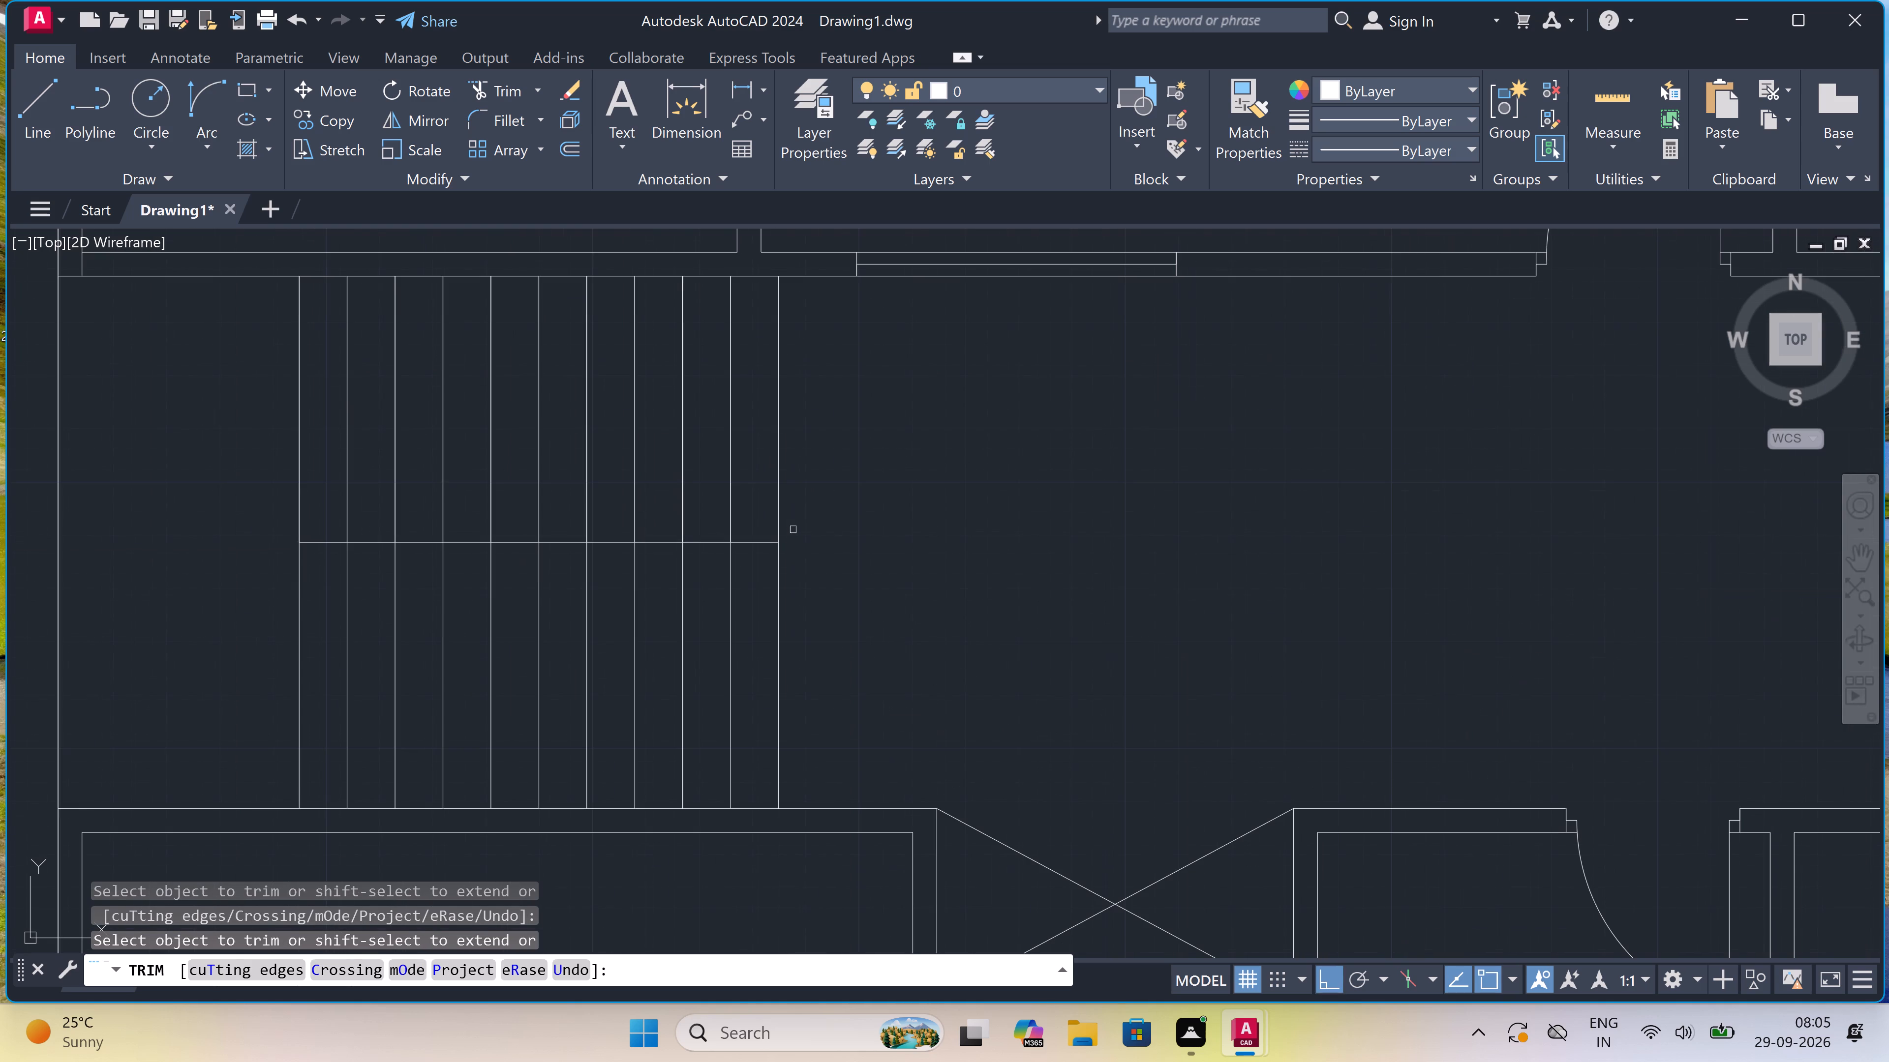
pyautogui.press('Escape')
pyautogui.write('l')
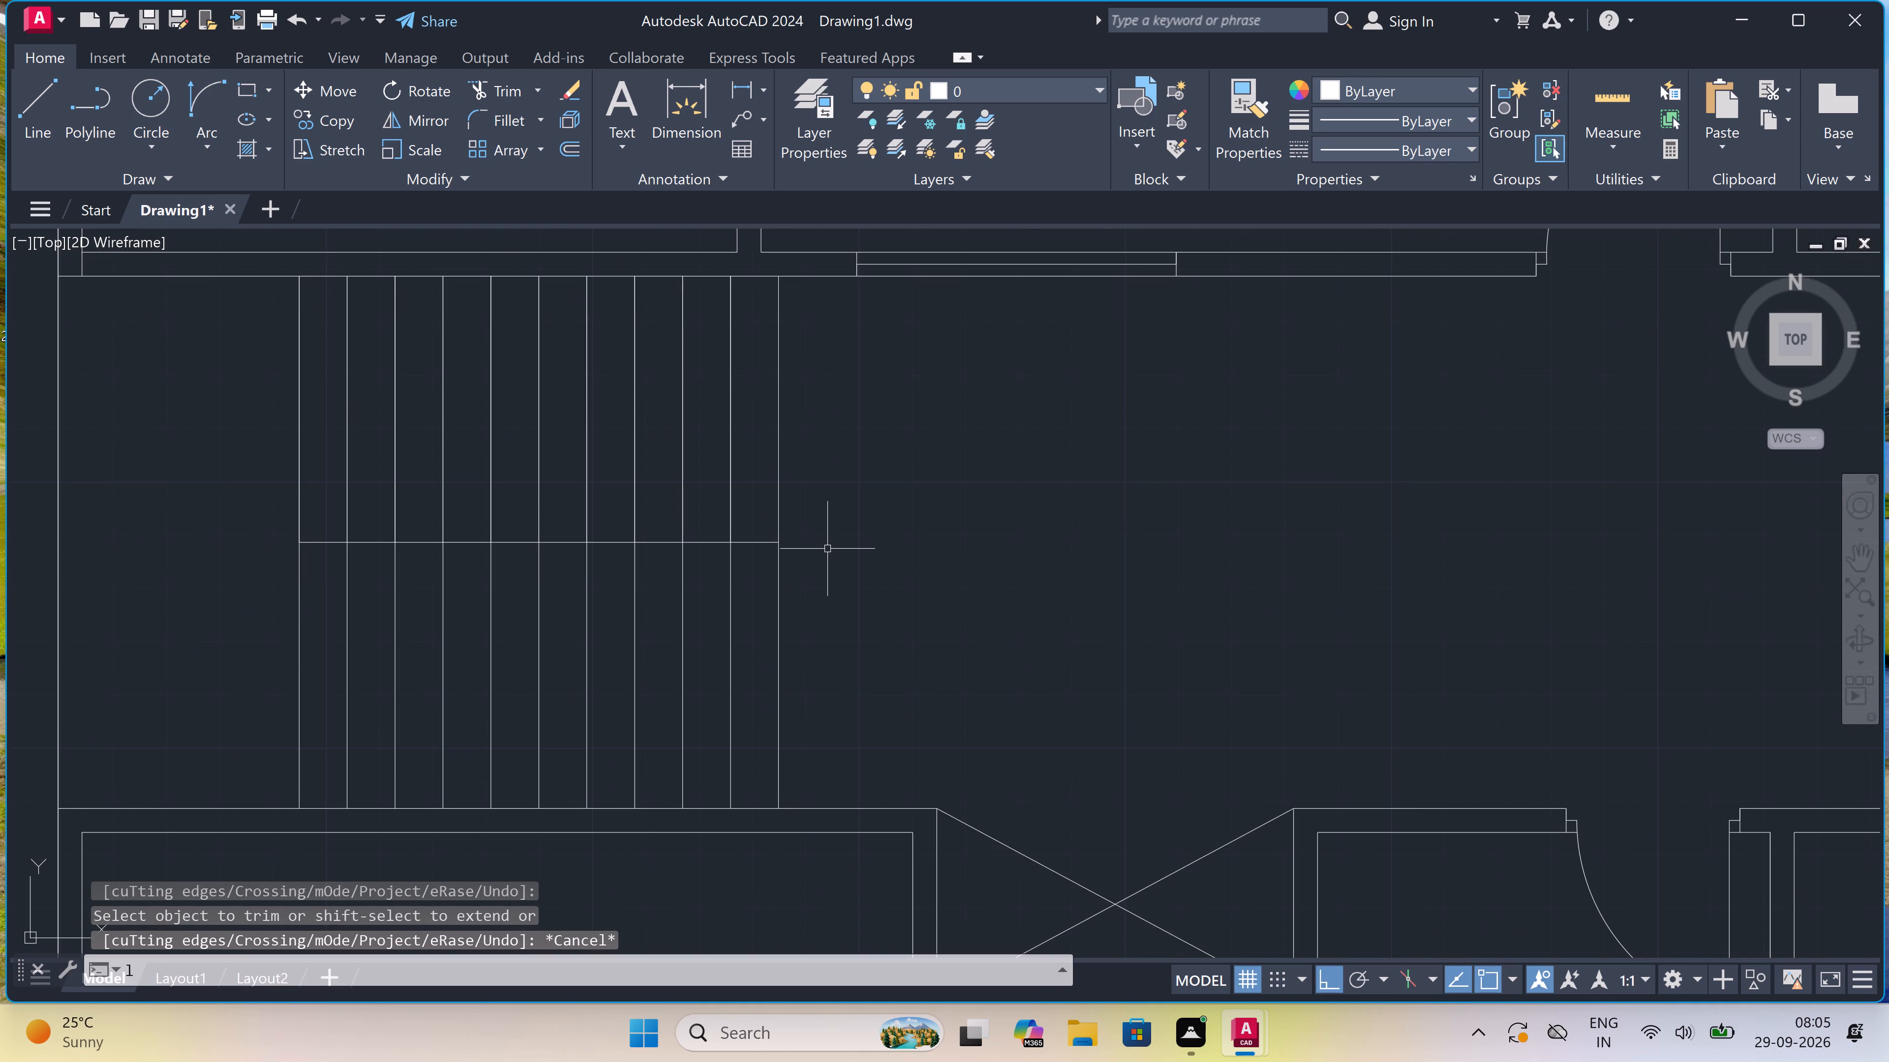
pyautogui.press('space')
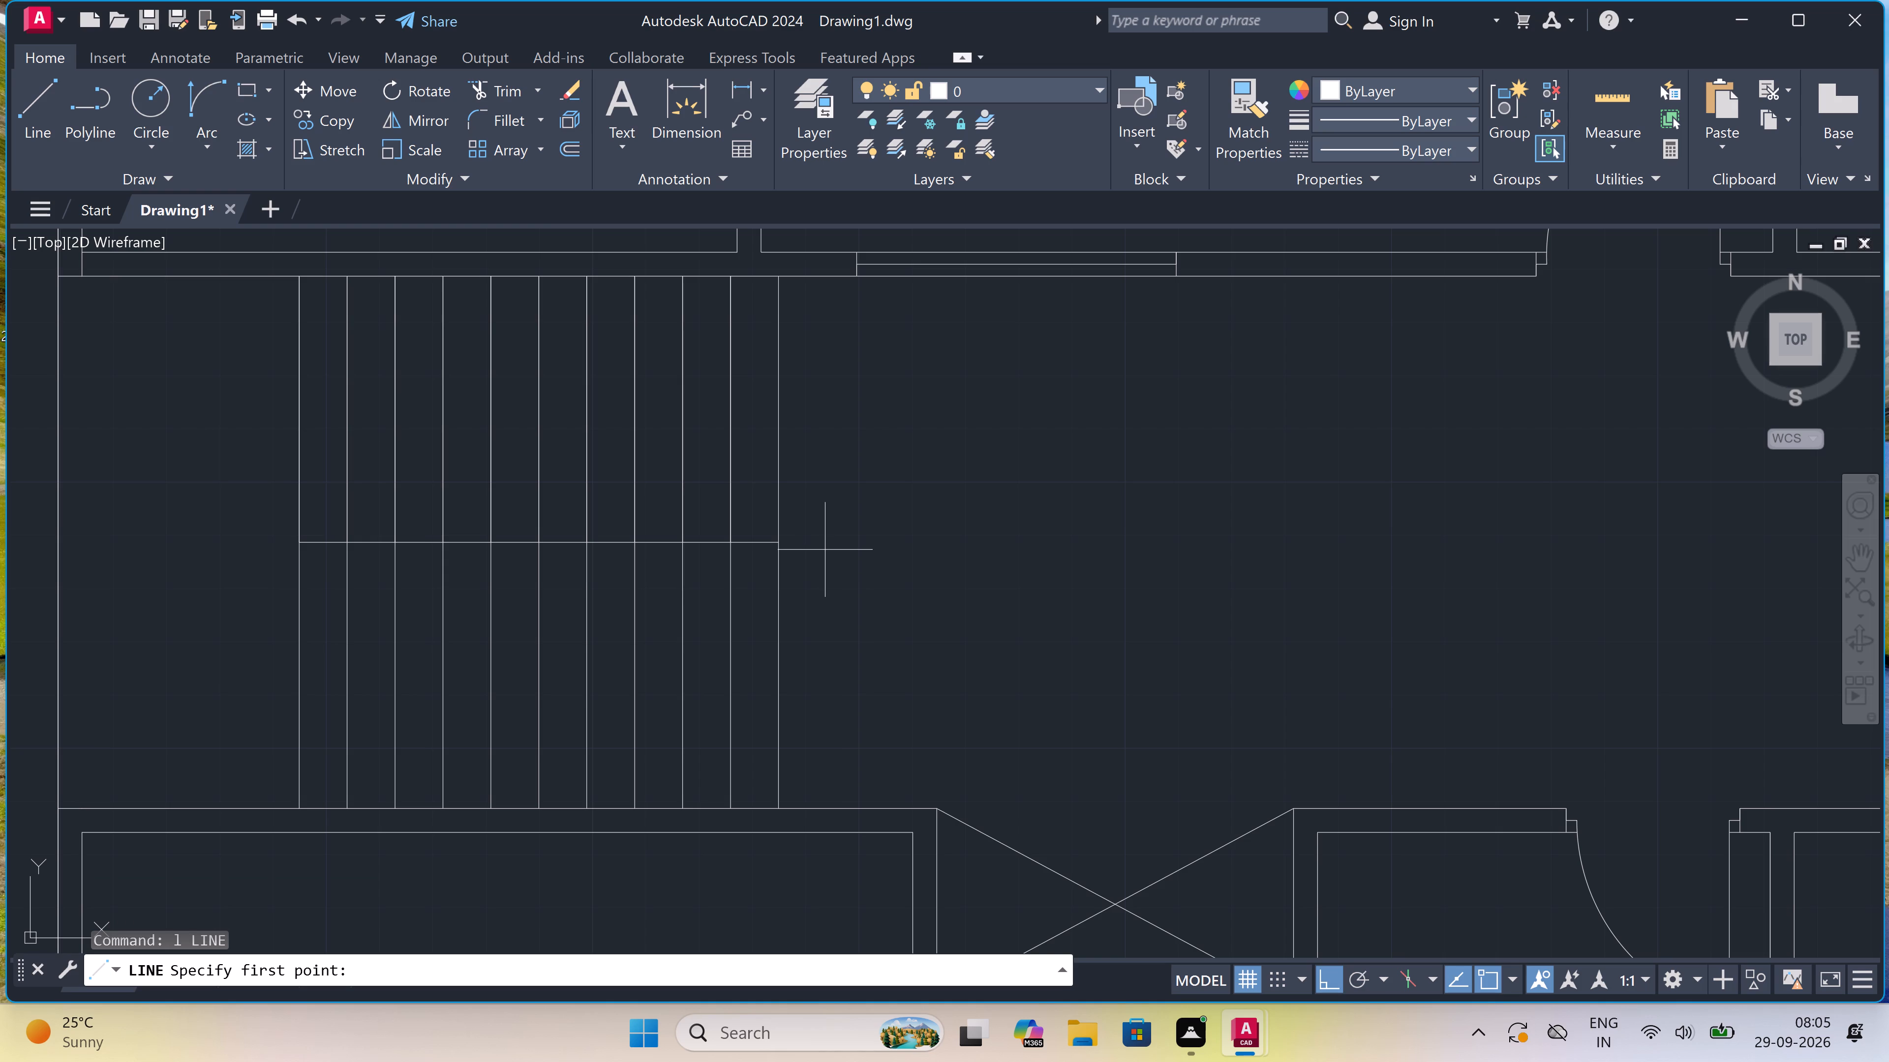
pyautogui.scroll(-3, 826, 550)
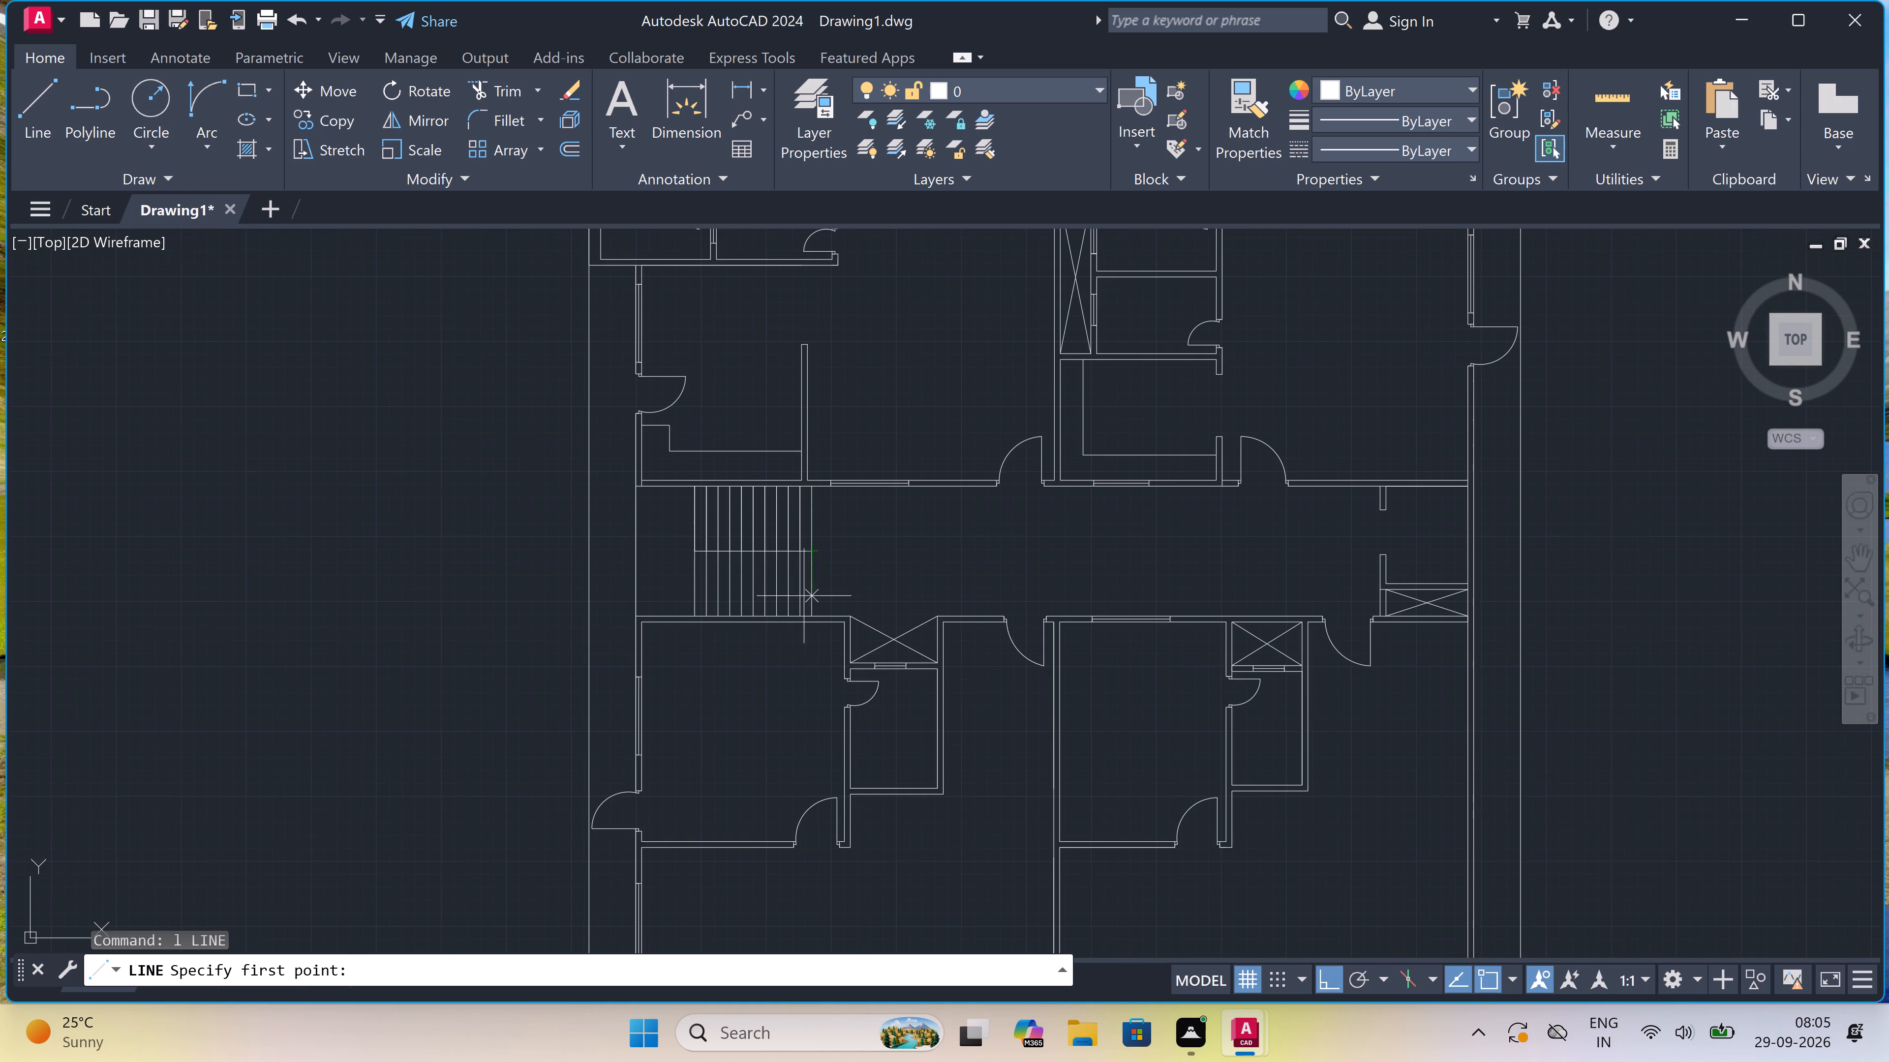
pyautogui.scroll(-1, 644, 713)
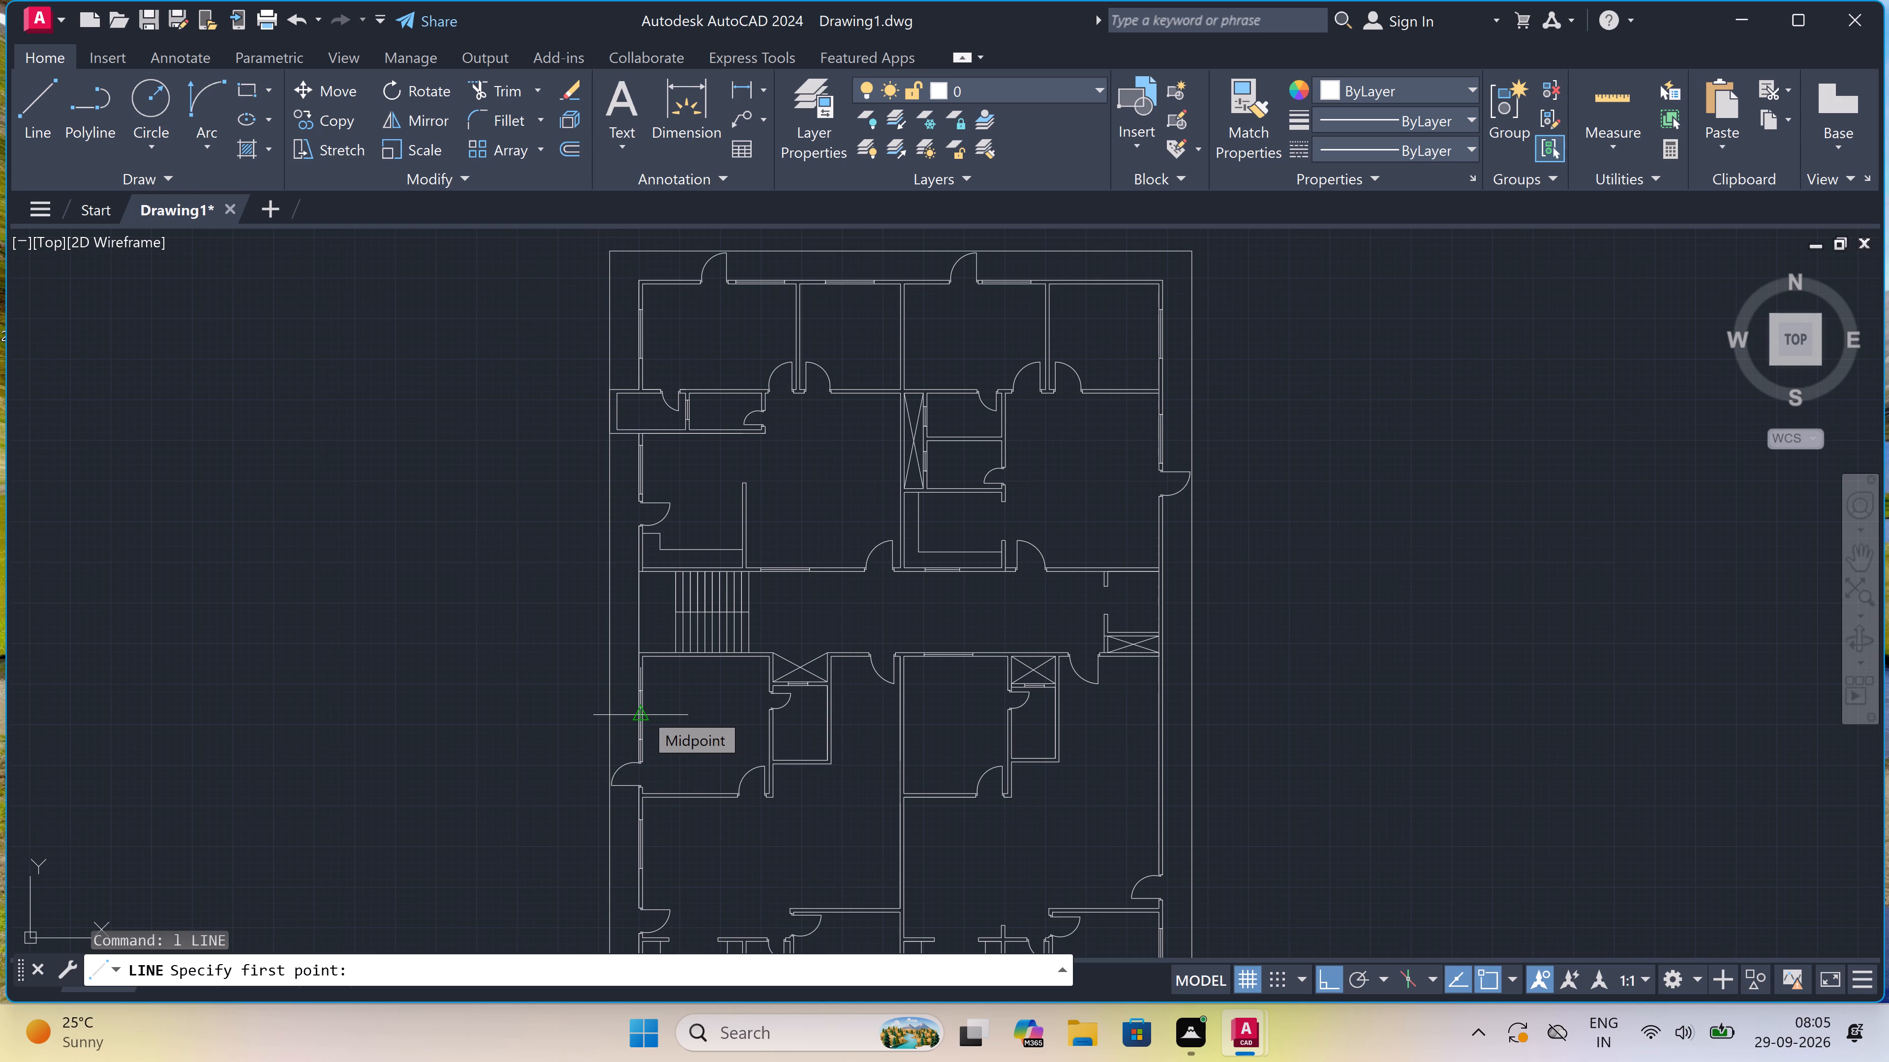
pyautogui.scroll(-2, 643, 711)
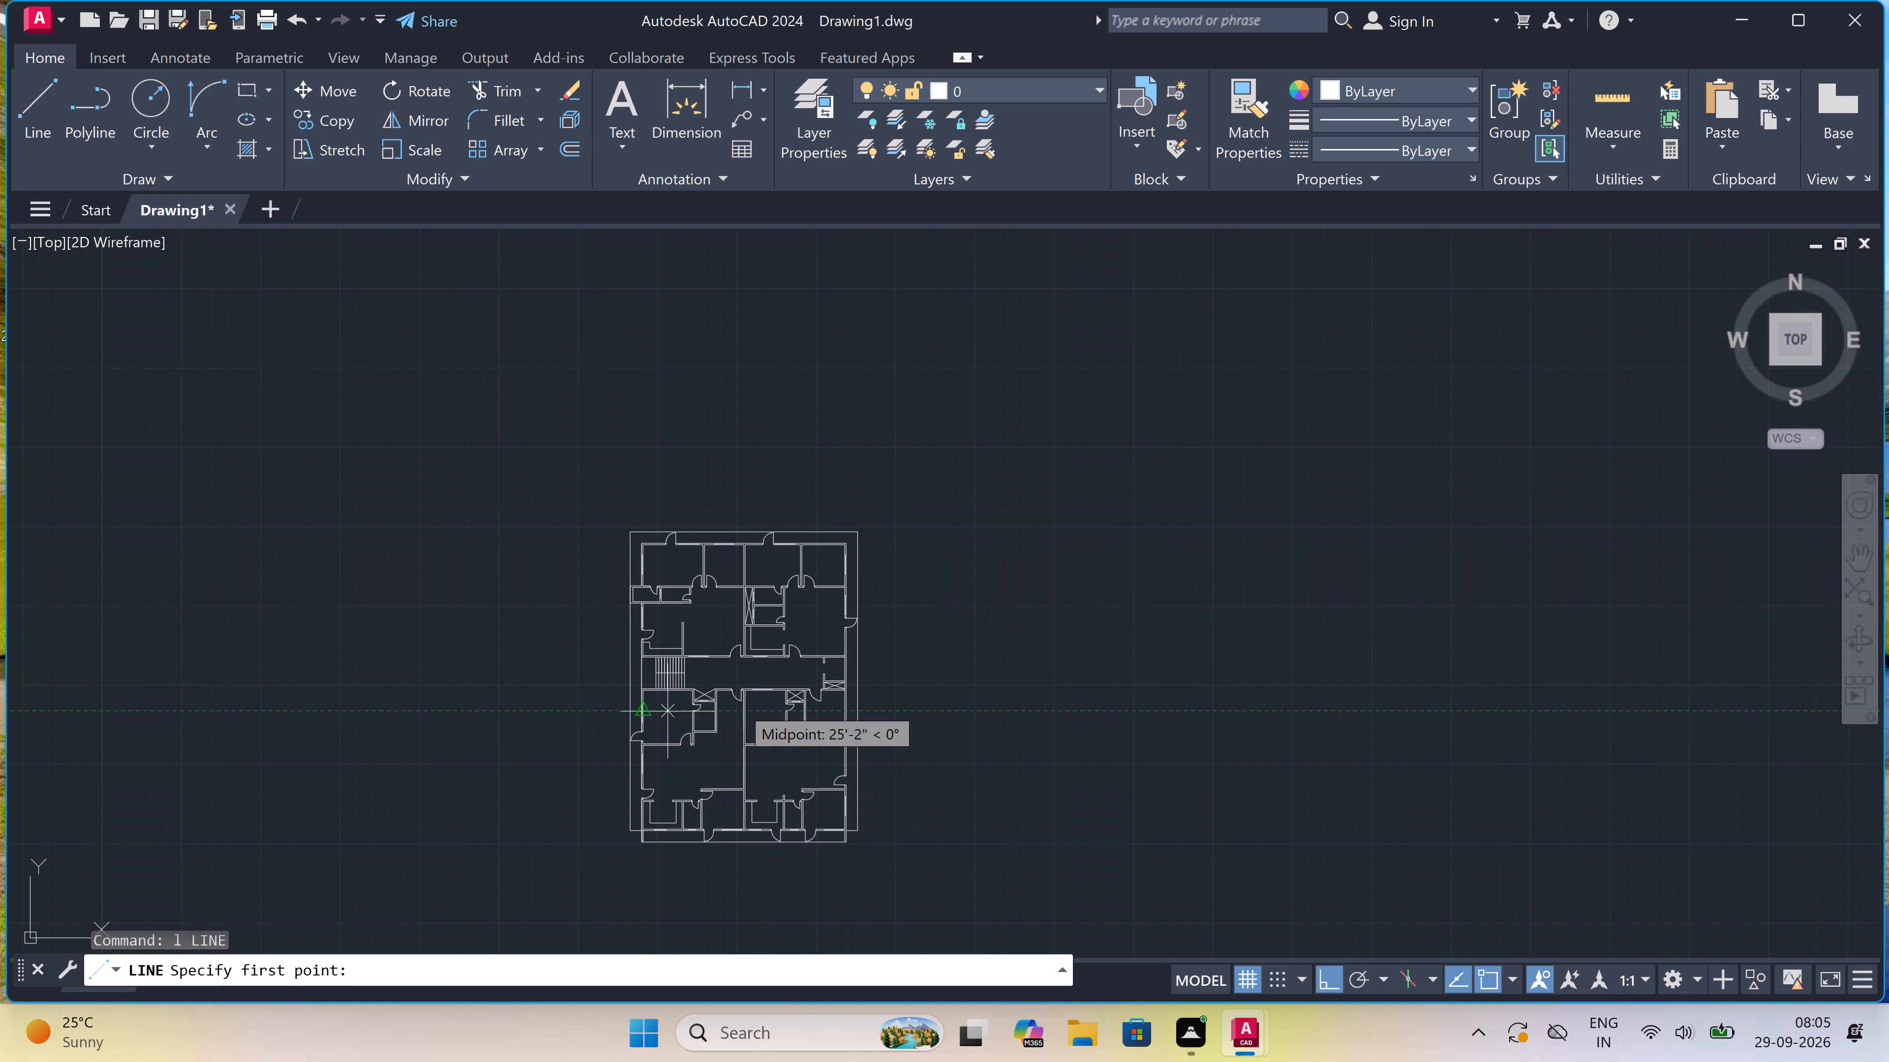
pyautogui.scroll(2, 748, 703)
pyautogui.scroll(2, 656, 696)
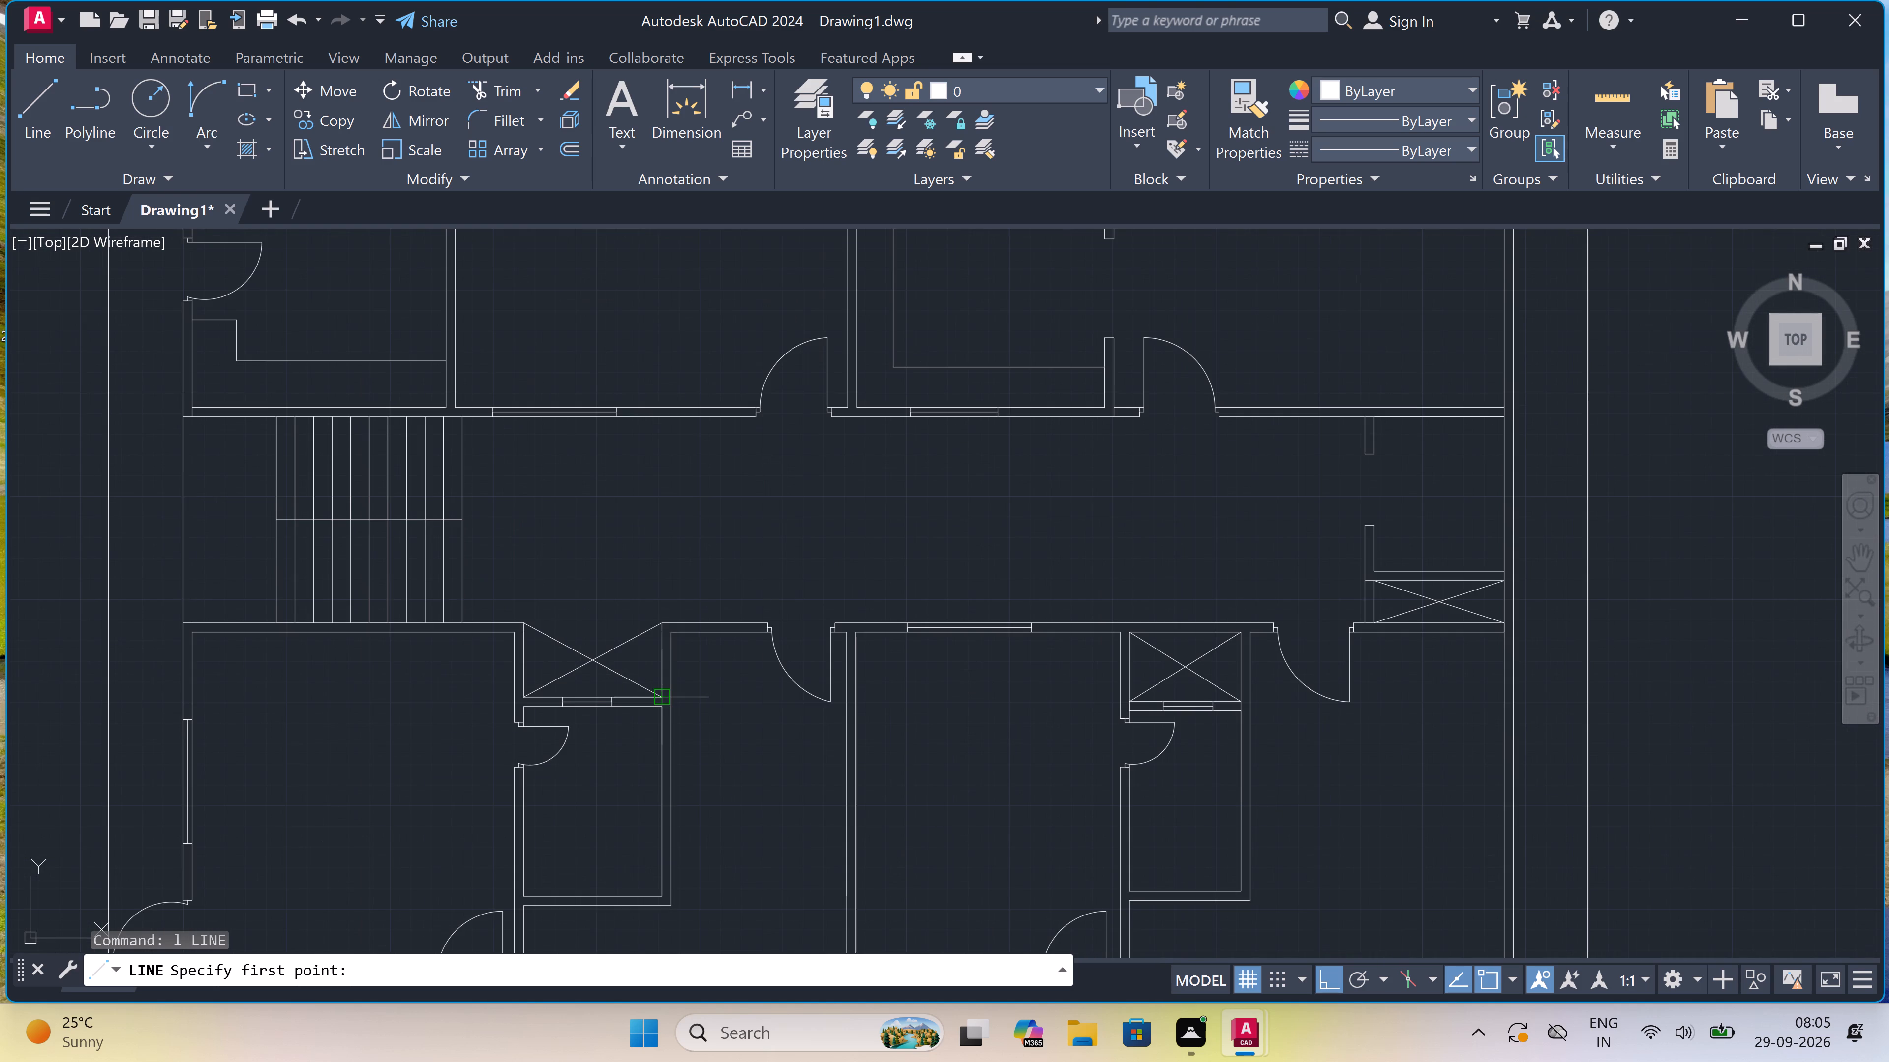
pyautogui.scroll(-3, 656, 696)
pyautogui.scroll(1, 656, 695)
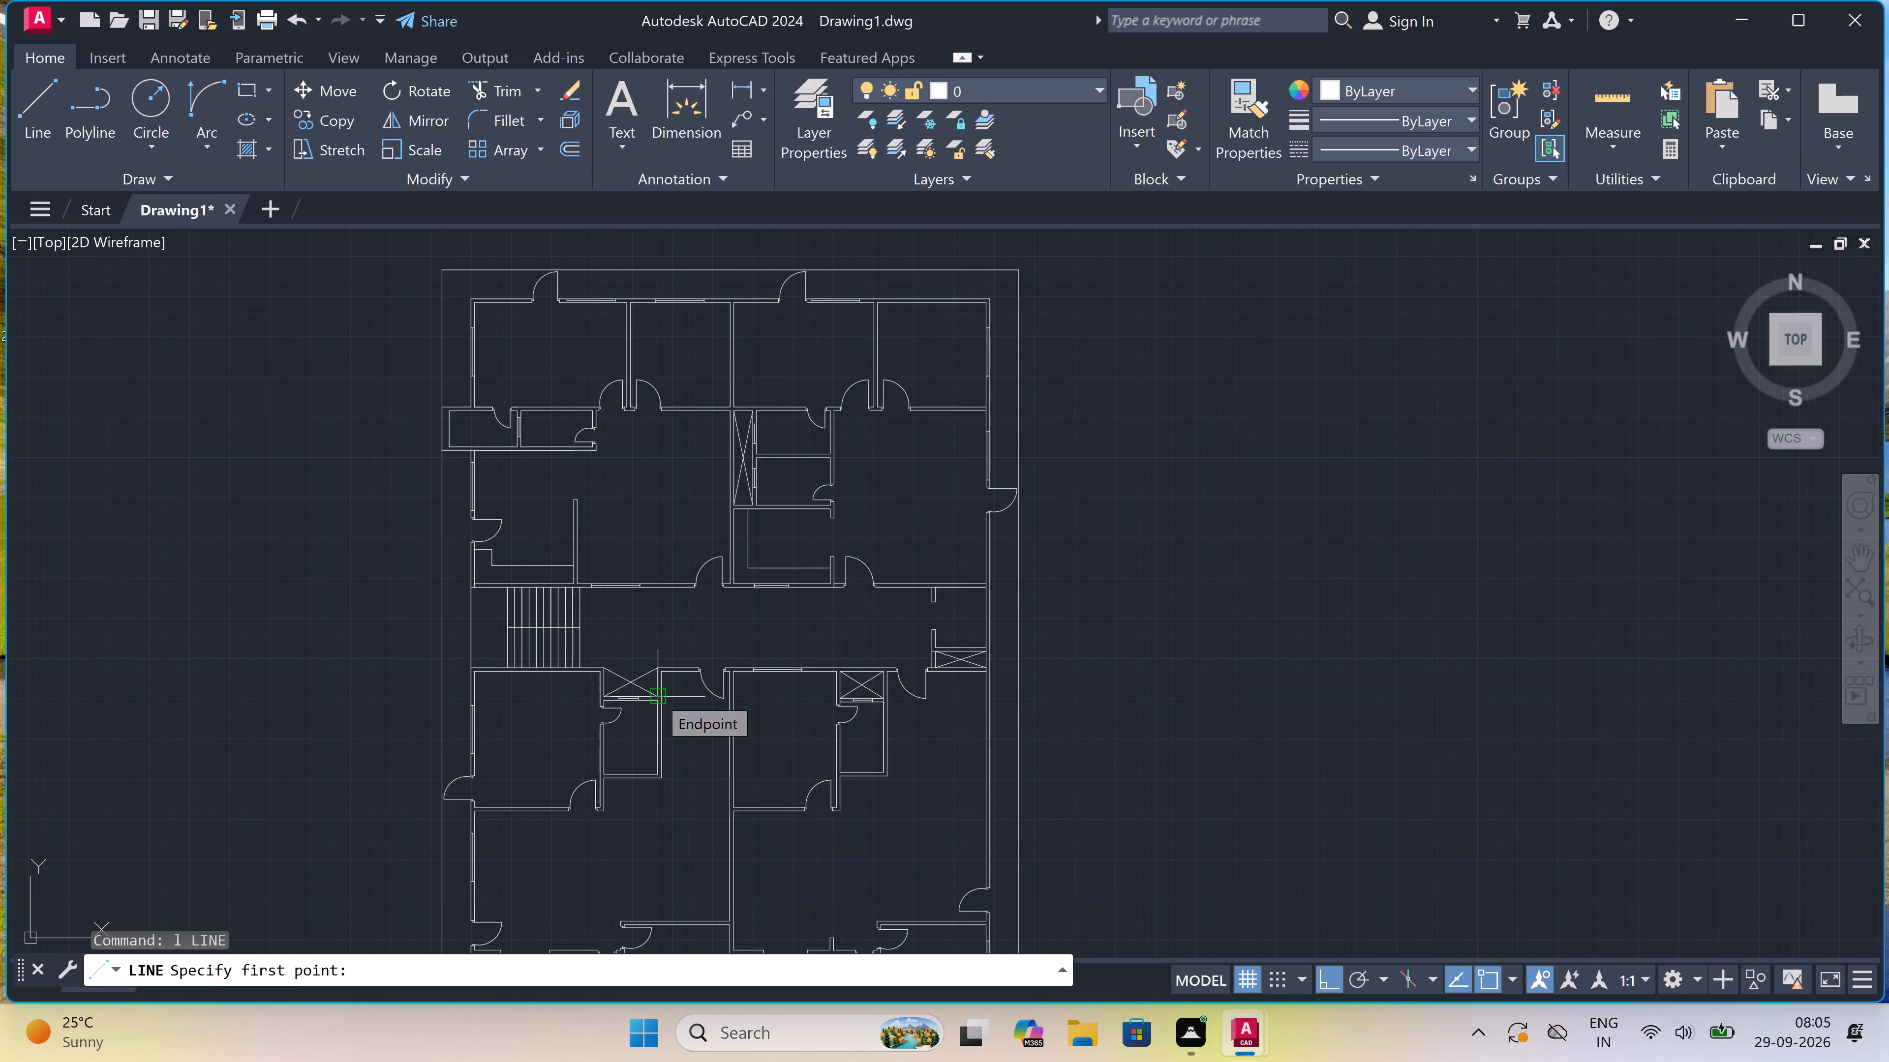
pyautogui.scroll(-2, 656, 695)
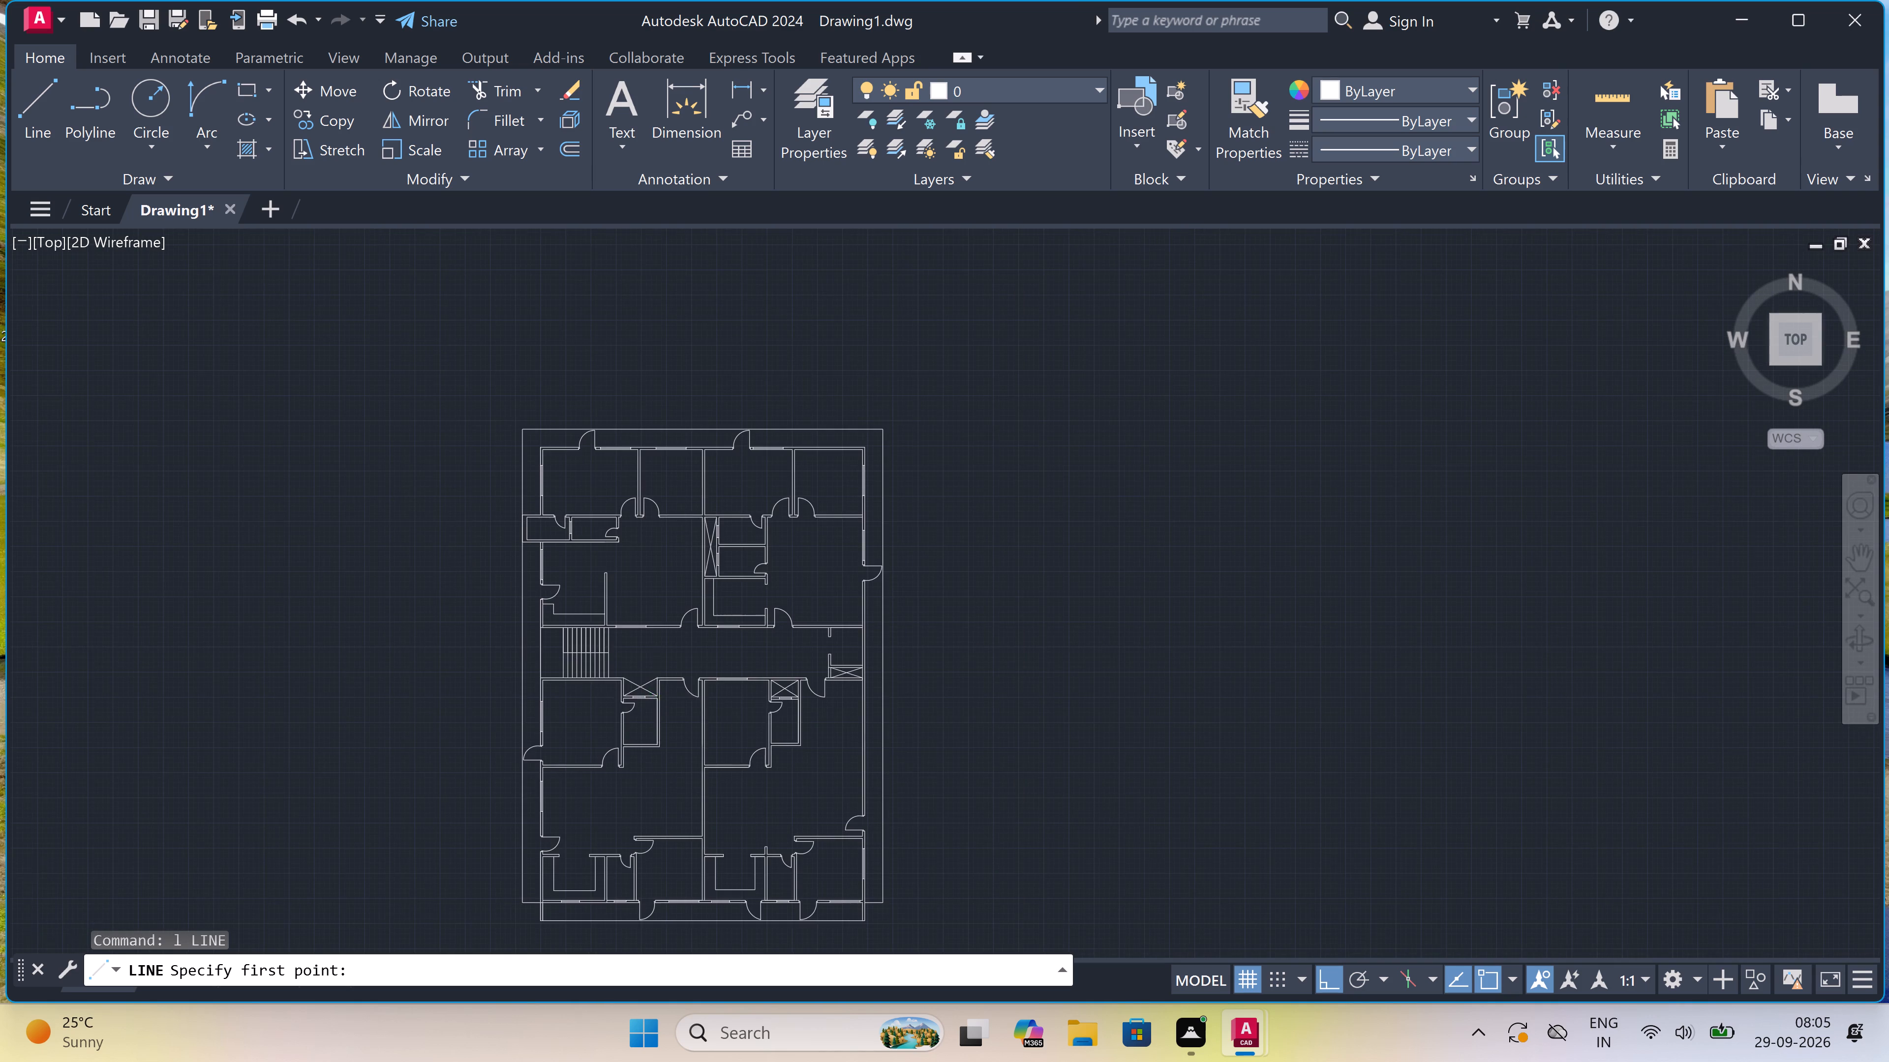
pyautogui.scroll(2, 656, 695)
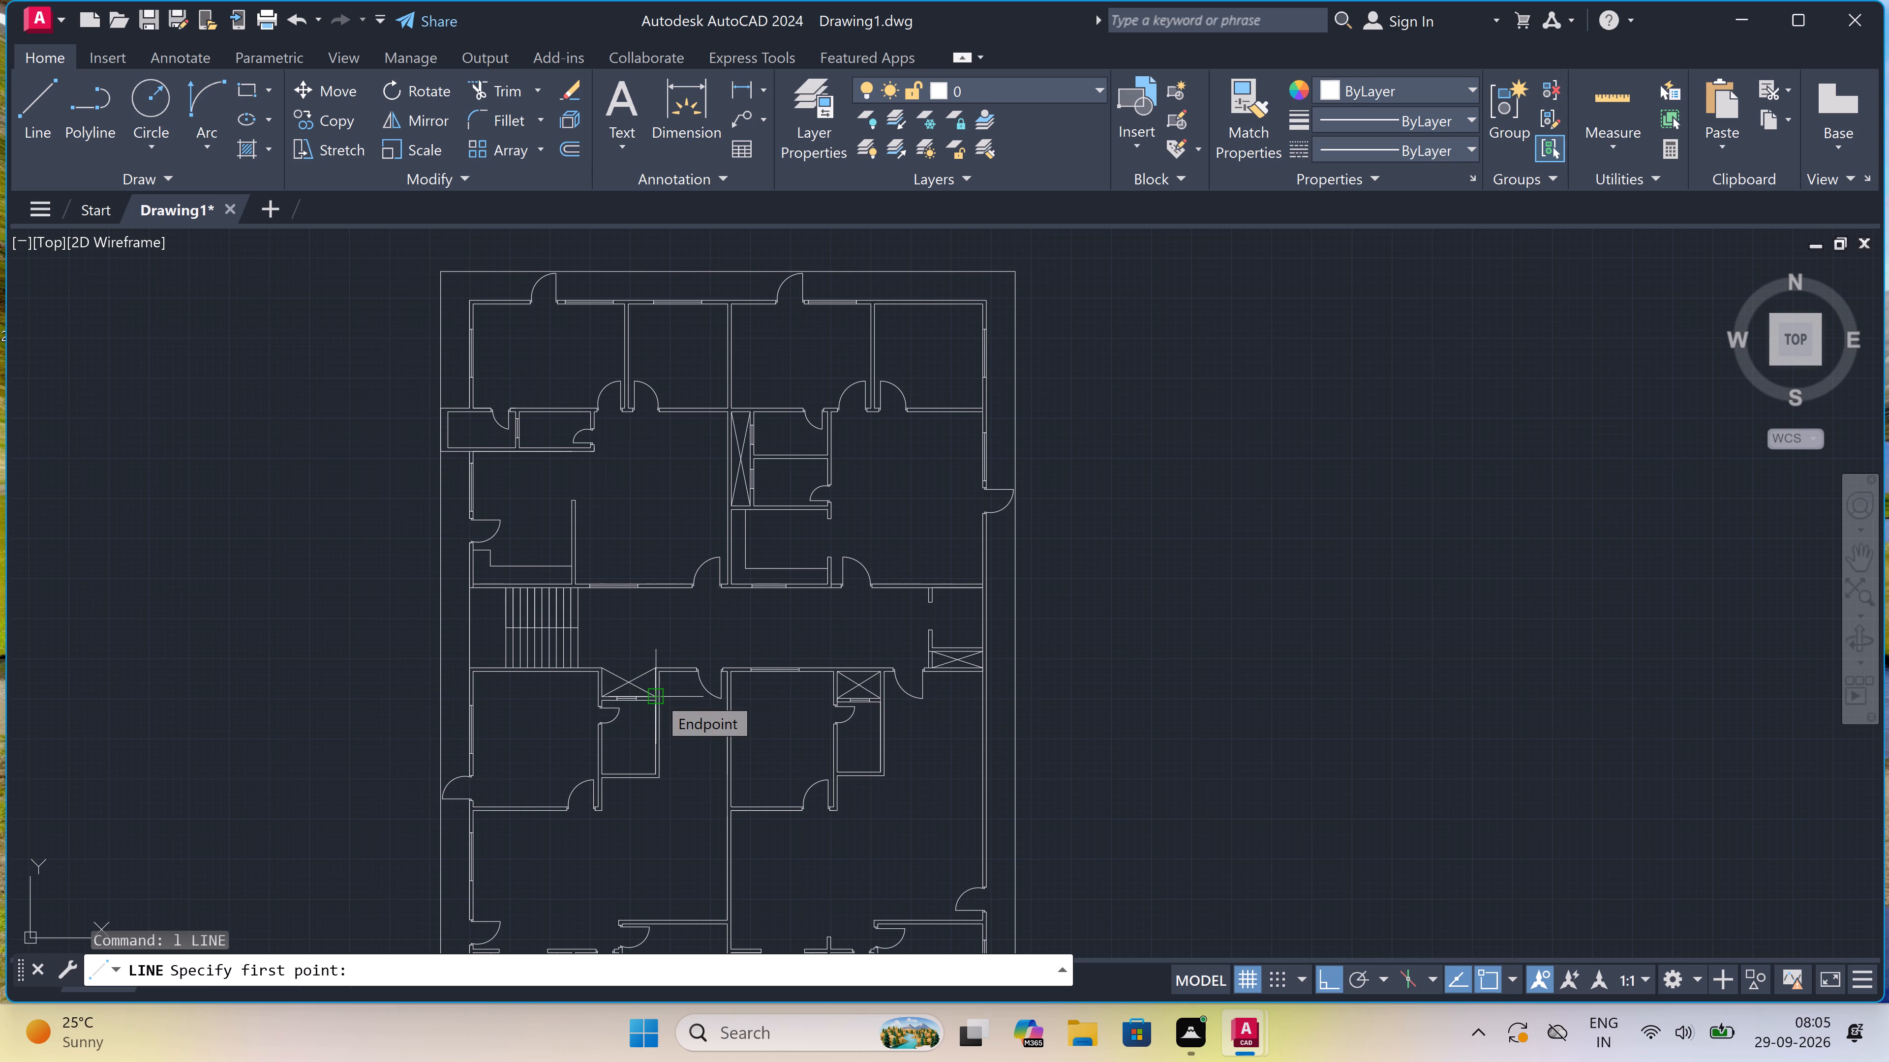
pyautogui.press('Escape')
# Copy the entire floor plan horizontally to a clear spot just east of the original.
pyautogui.scroll(-3, 663, 685)
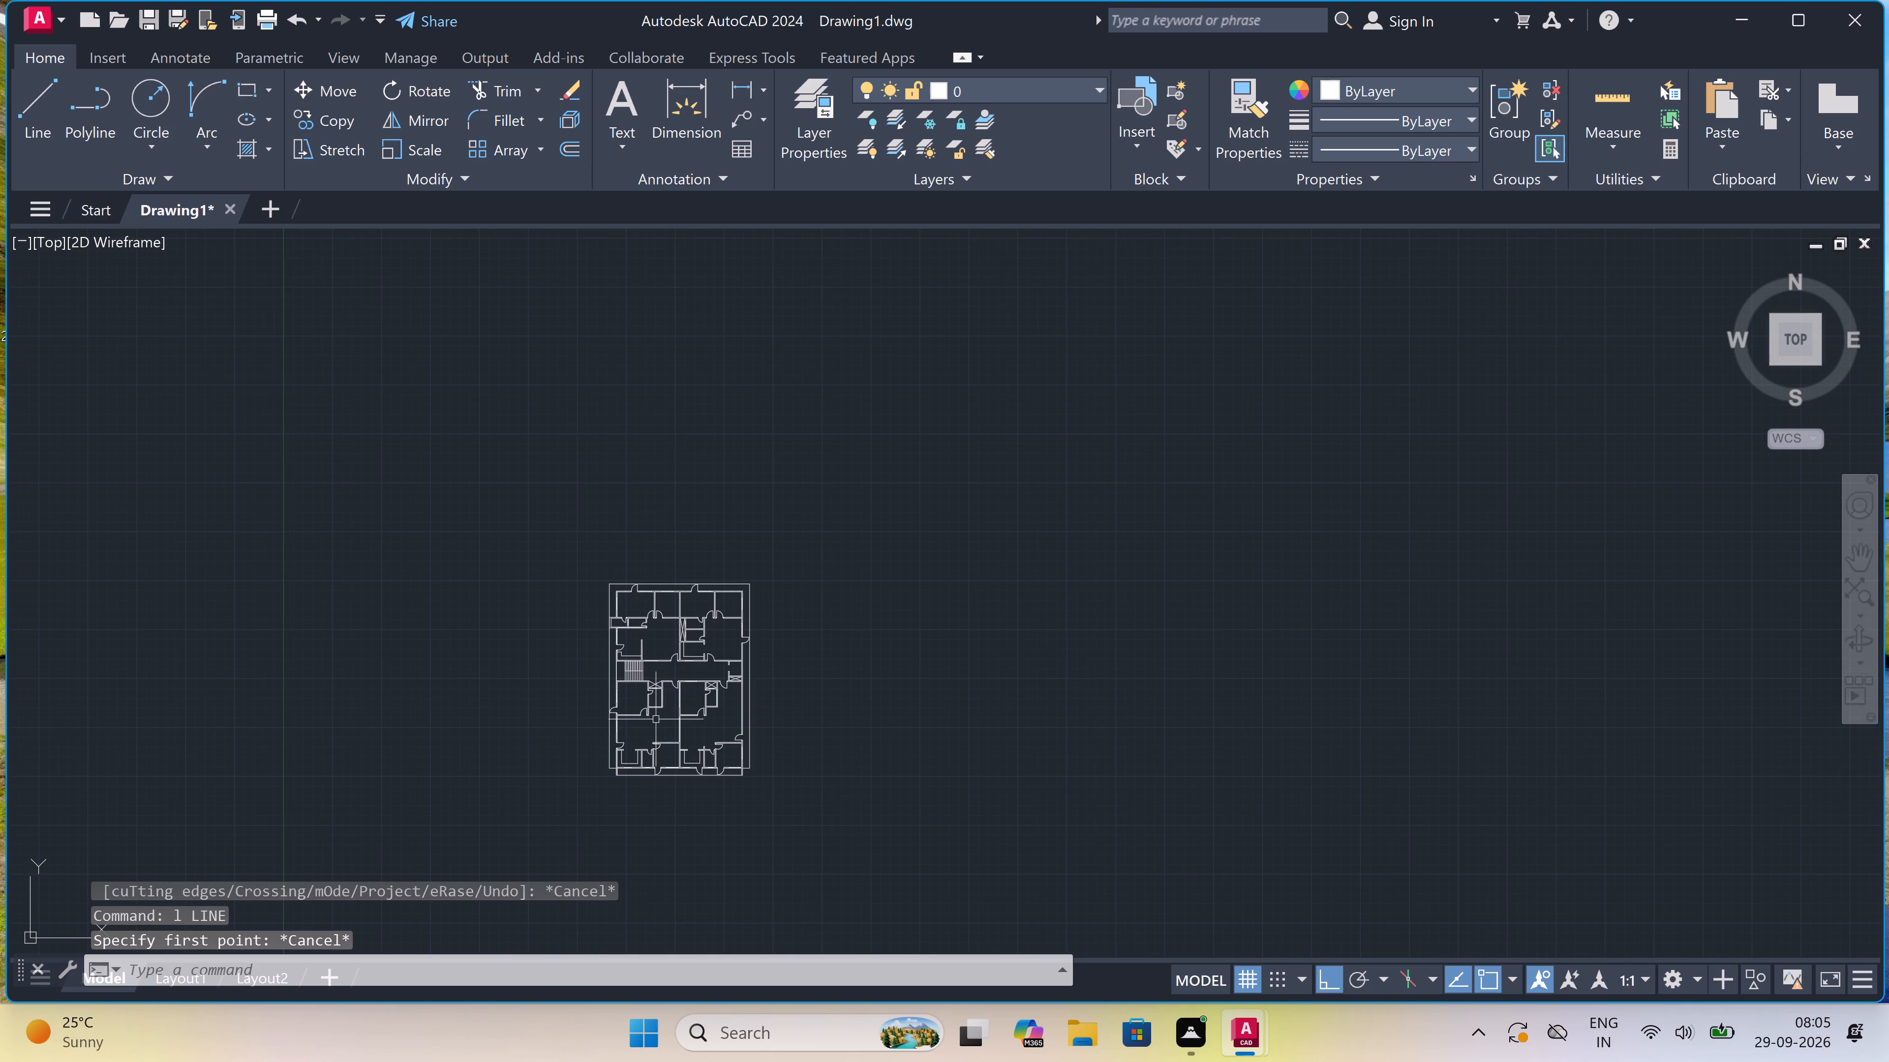
pyautogui.scroll(1, 658, 765)
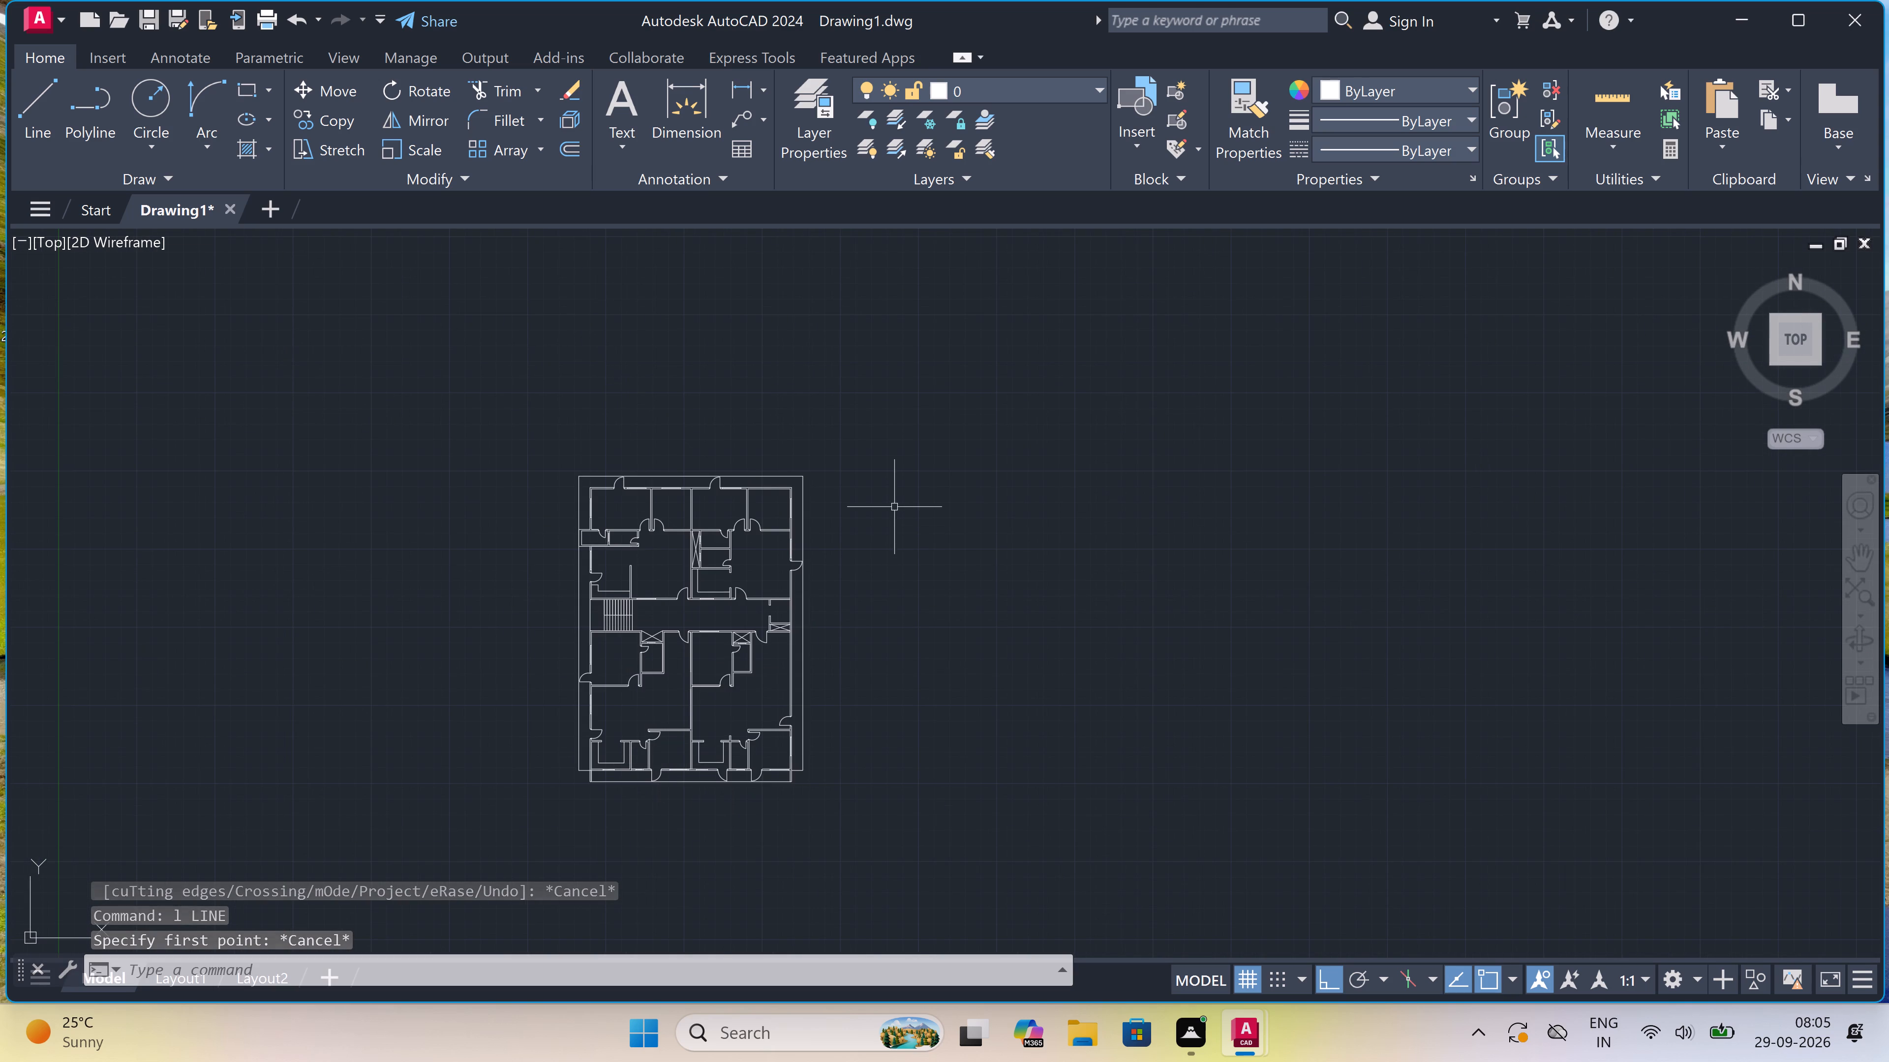
pyautogui.click(867, 446)
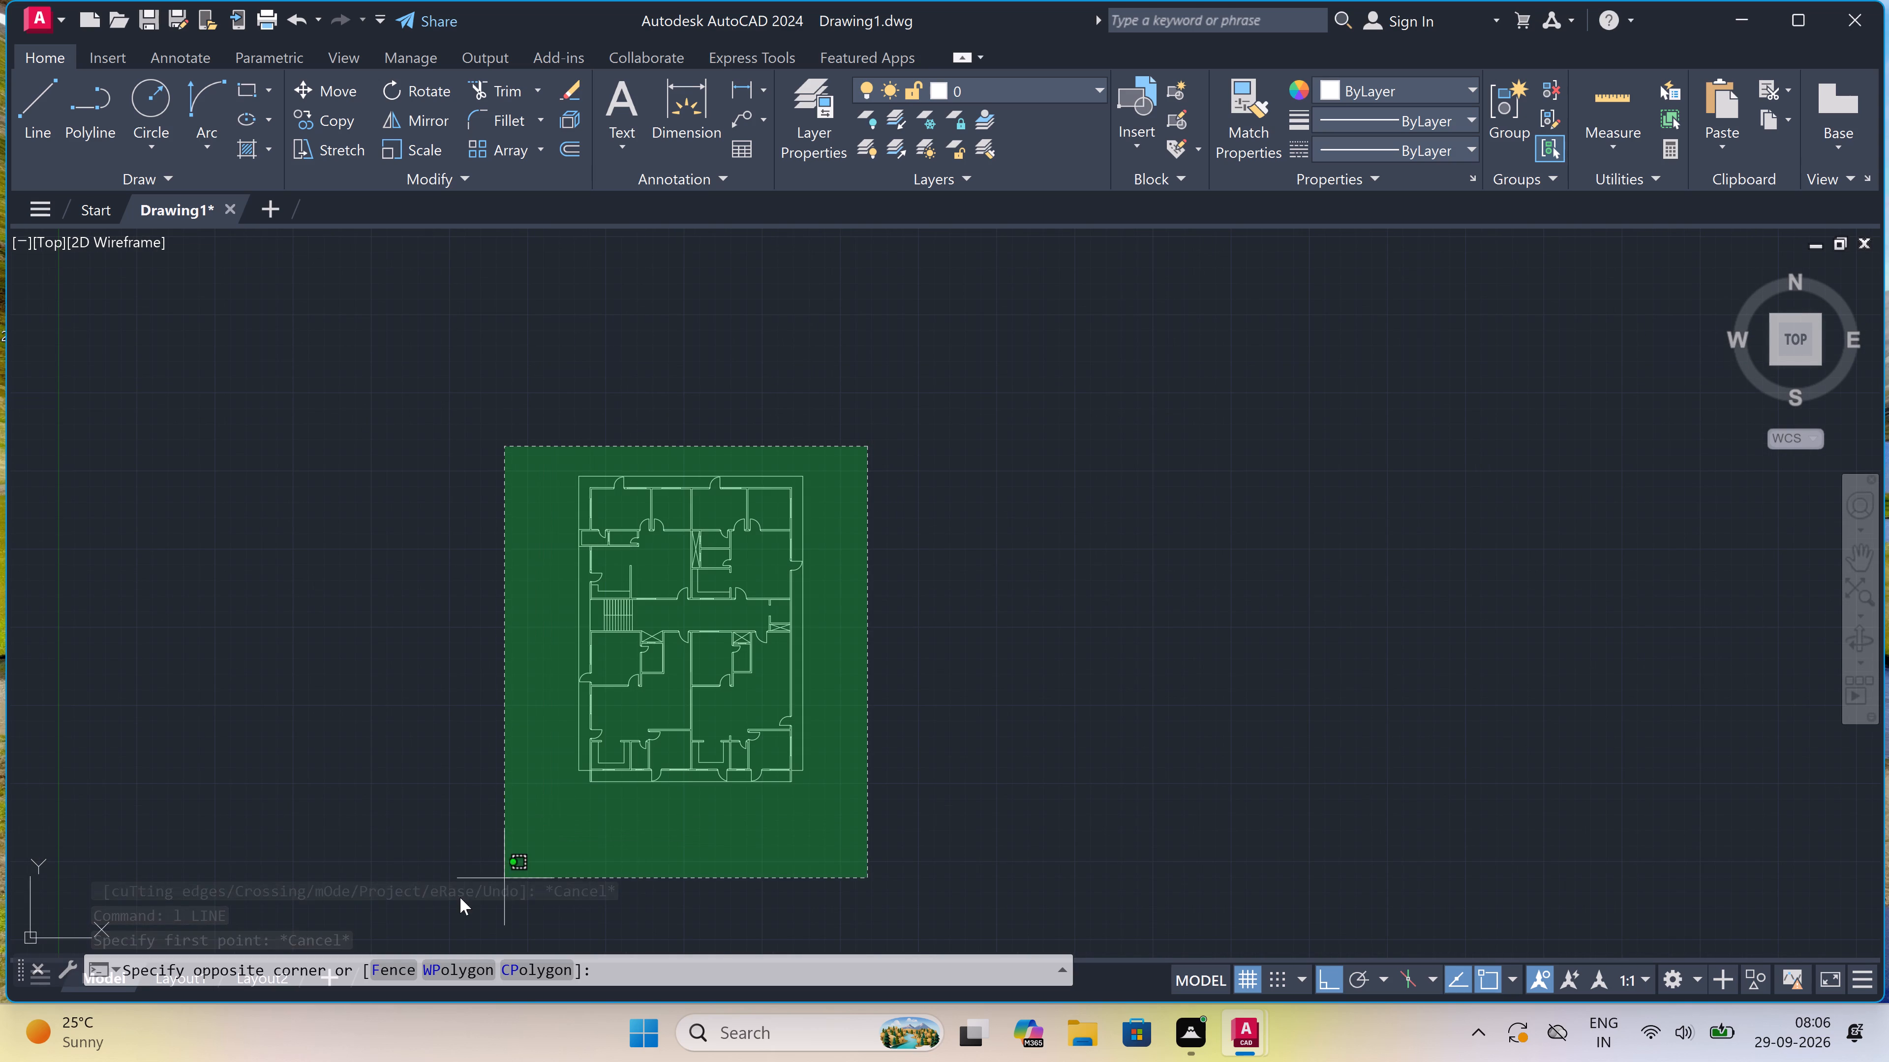
pyautogui.click(477, 848)
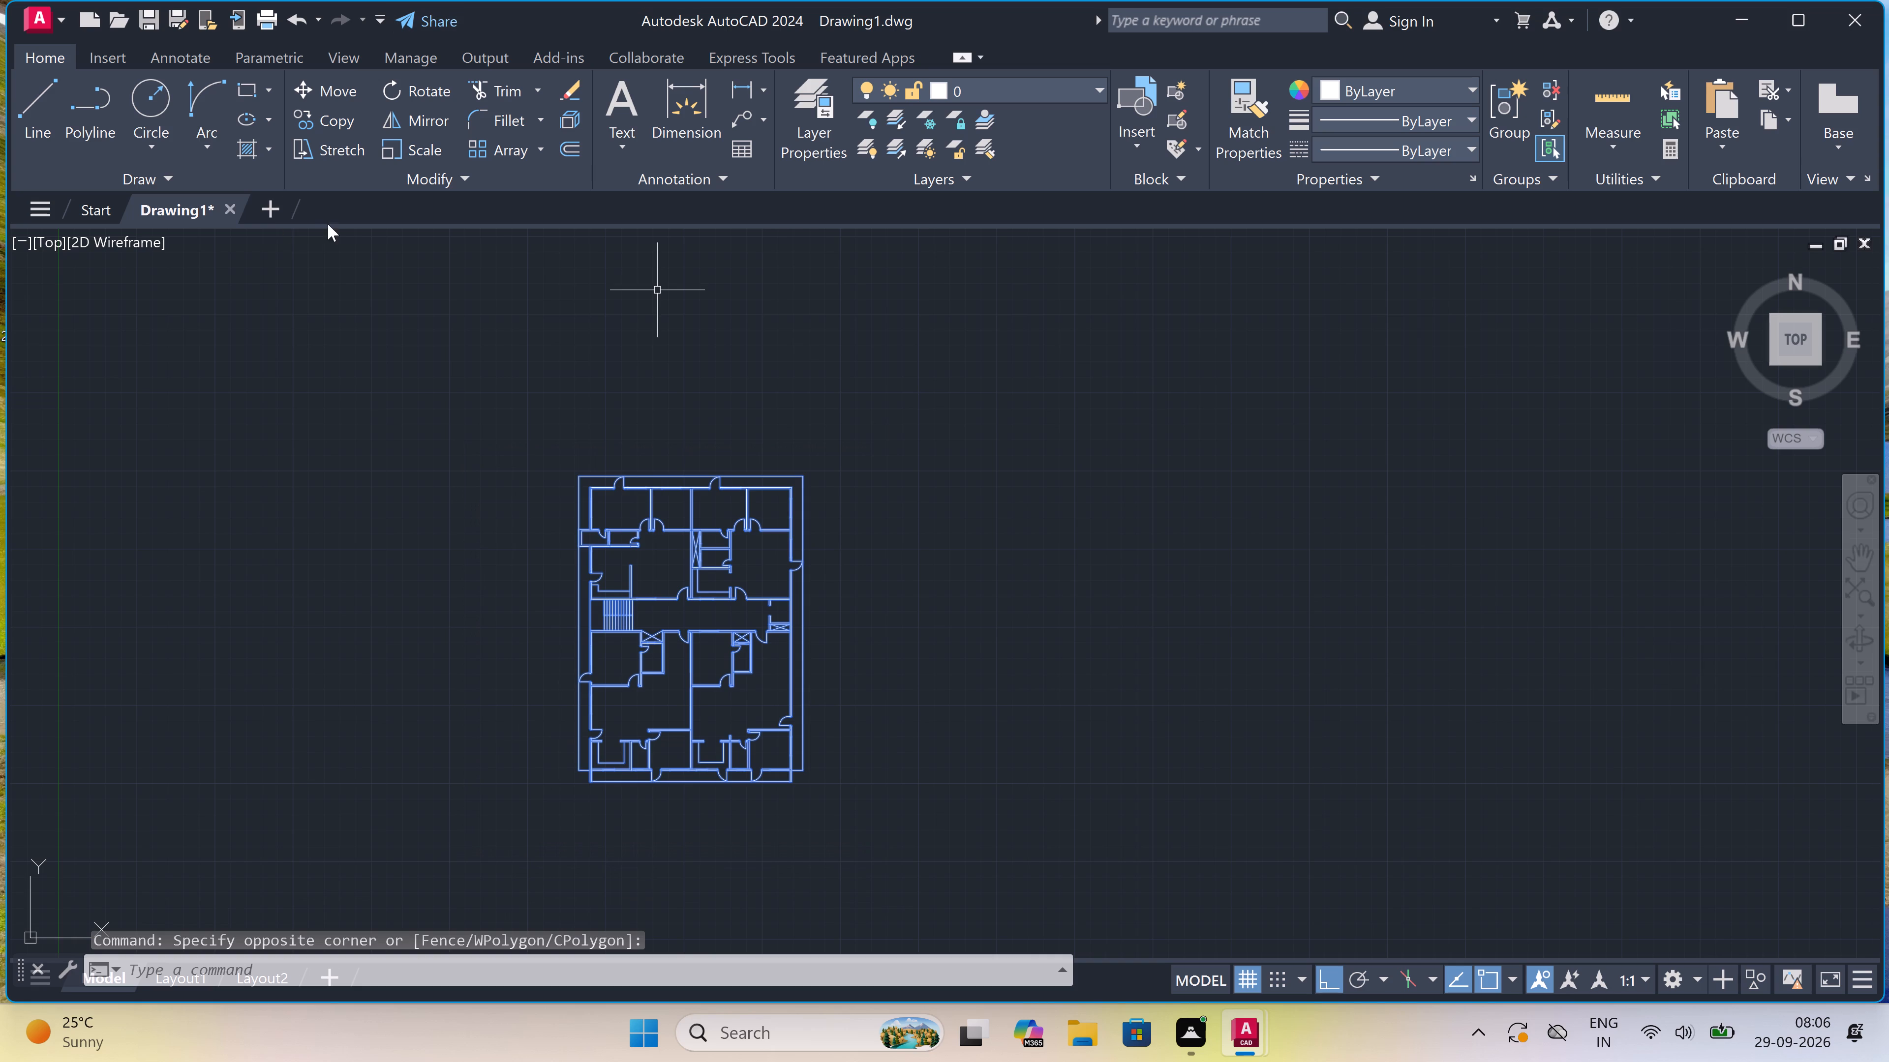
pyautogui.click(333, 130)
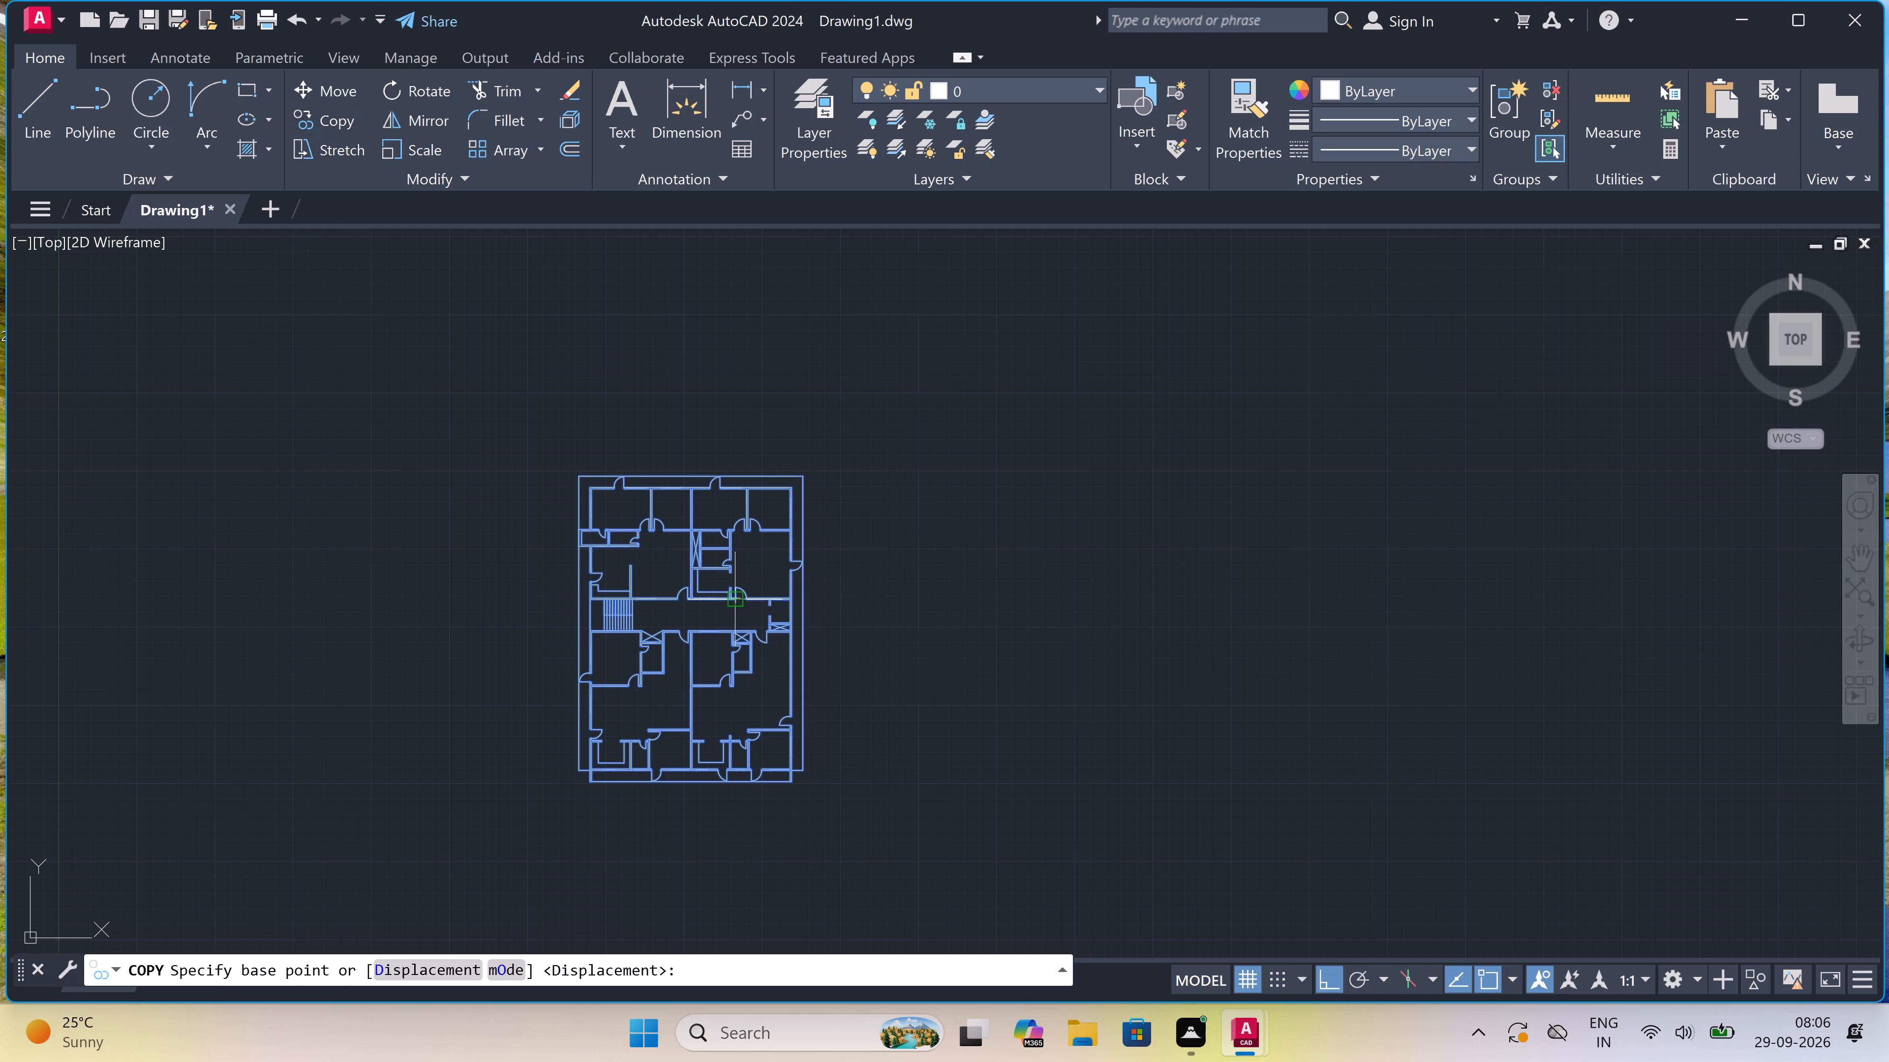
pyautogui.moveTo(685, 594); pyautogui.dragTo(692, 600)
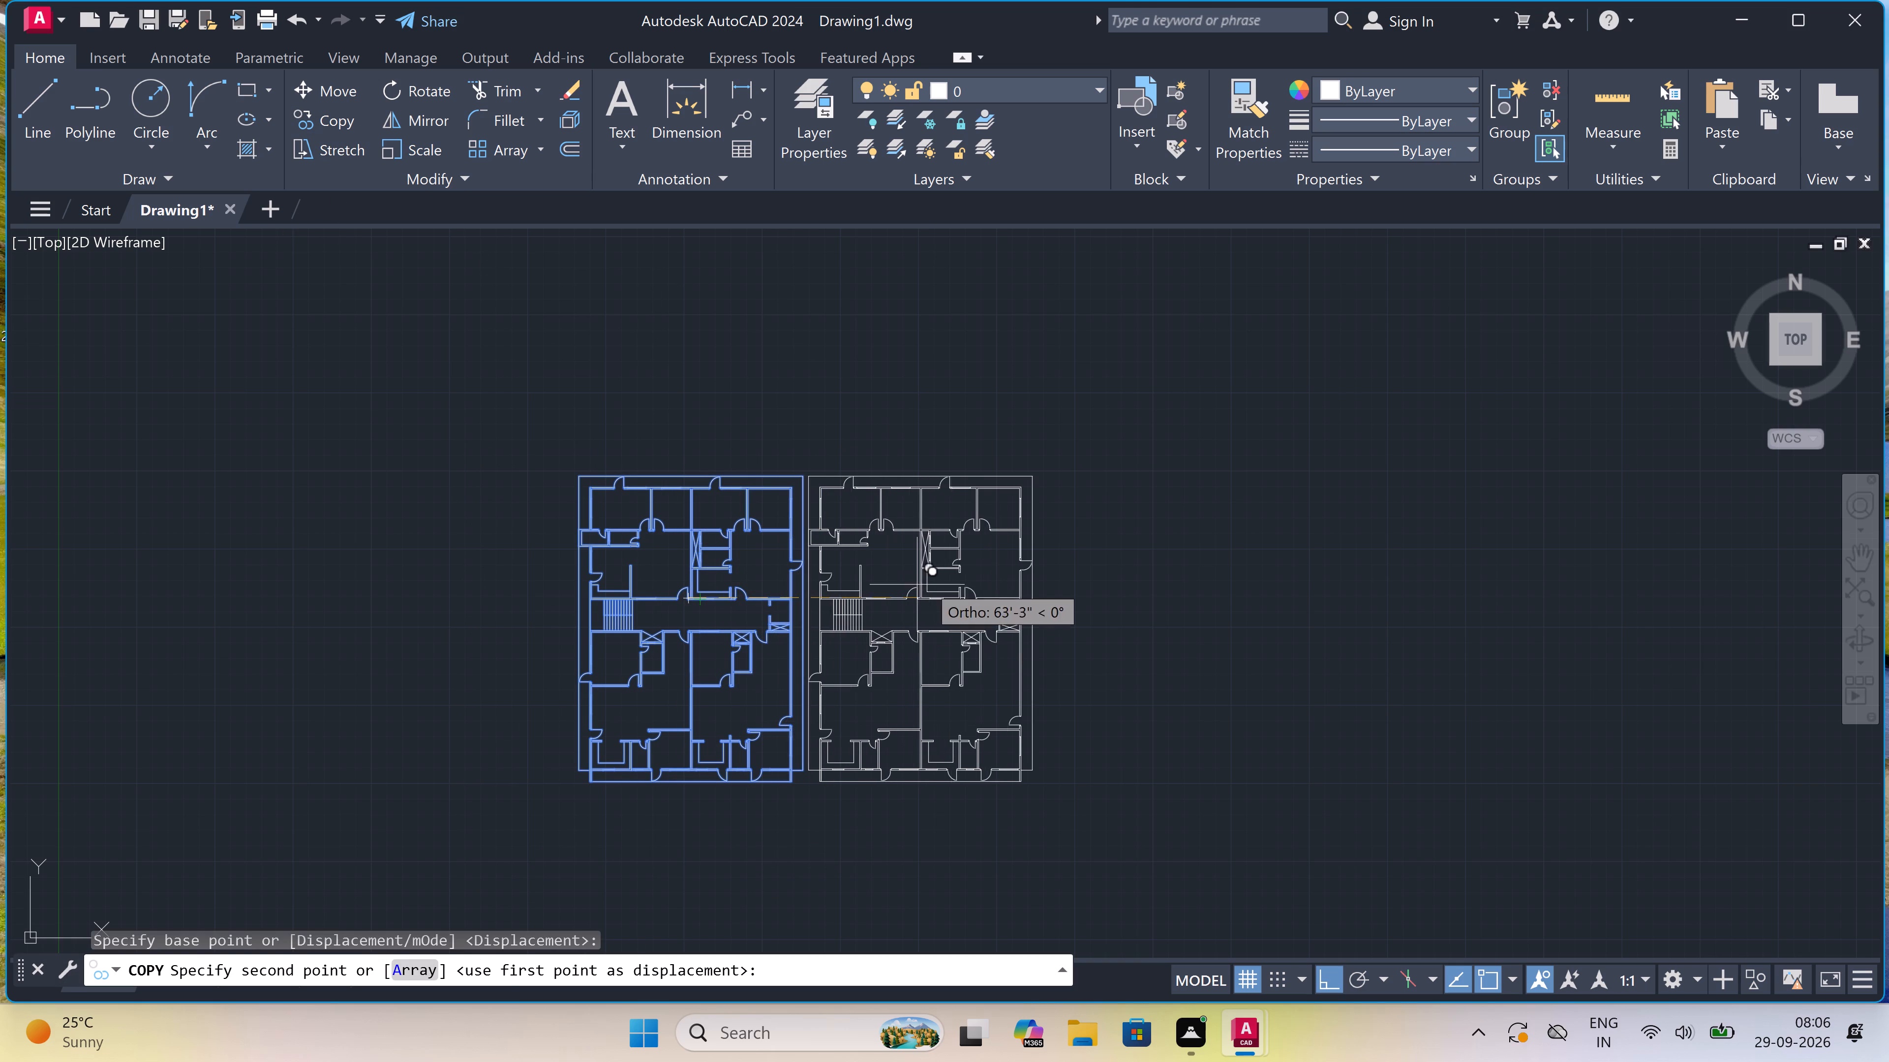
pyautogui.click(939, 579)
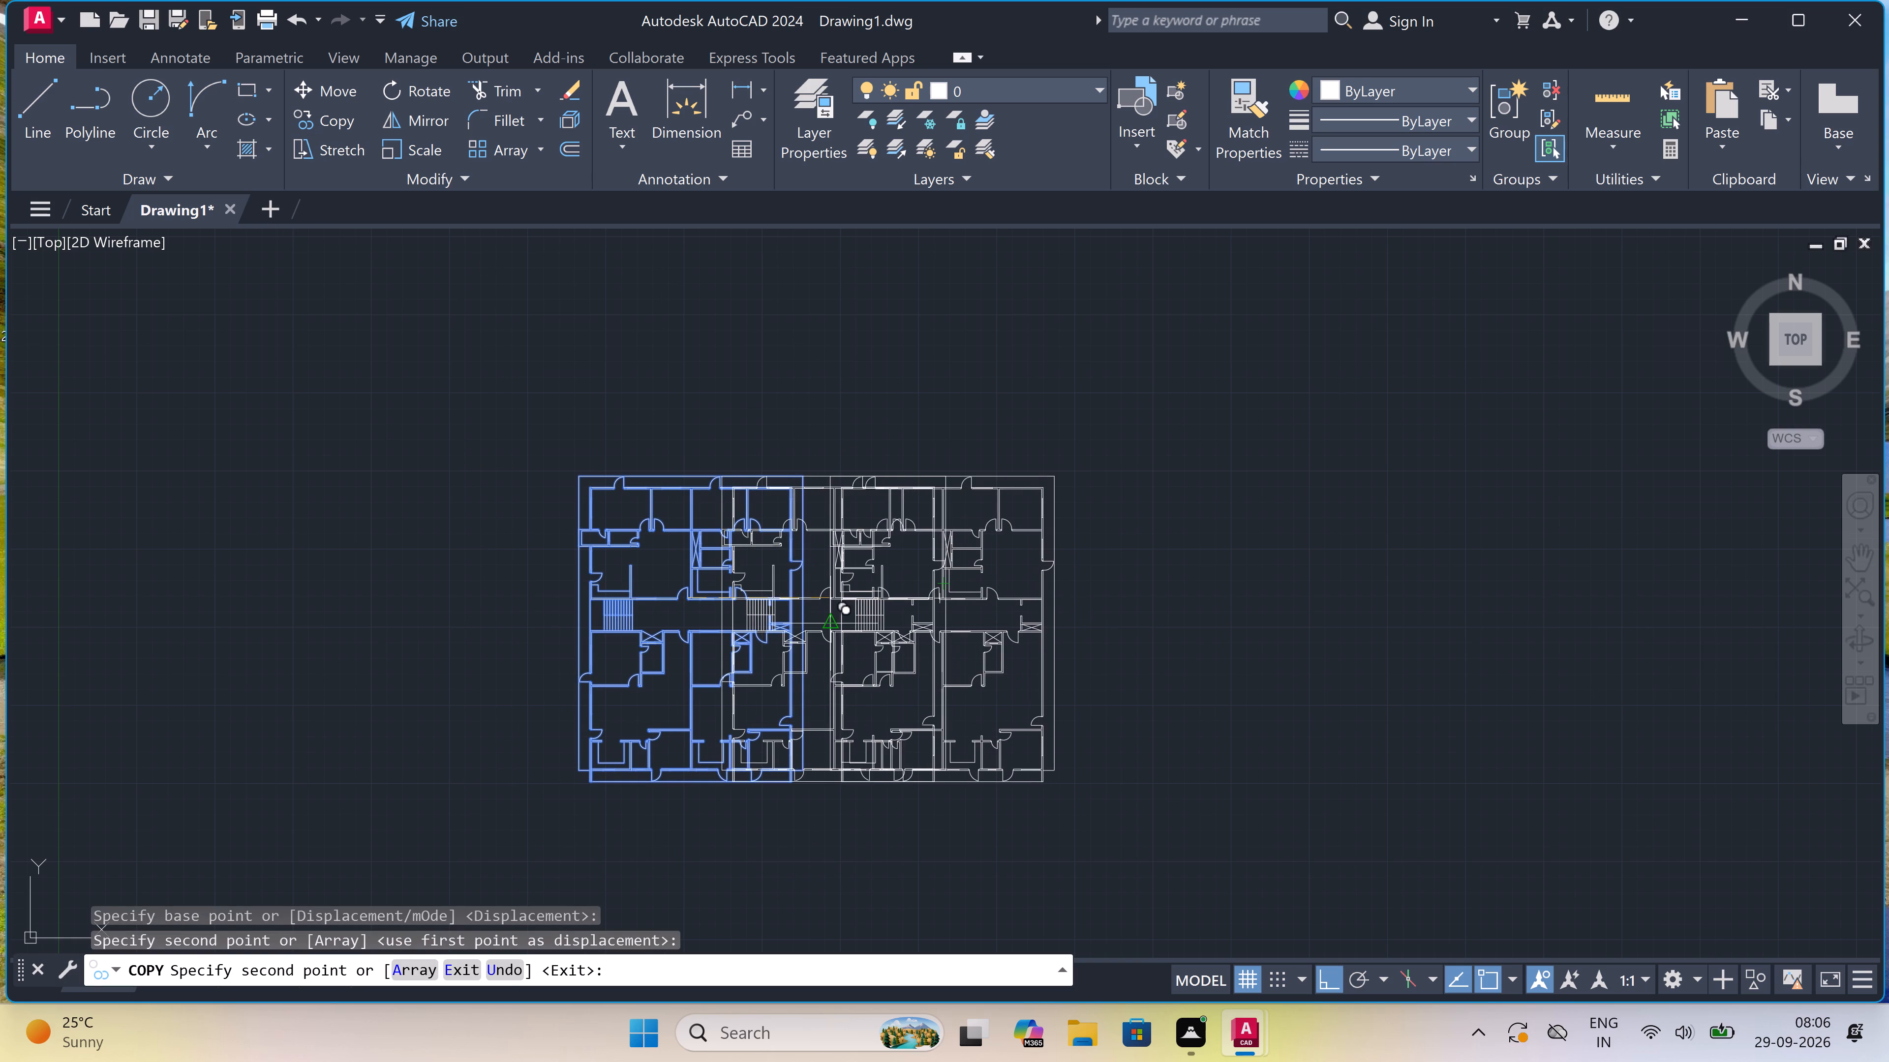
pyautogui.press('Escape')
# Draw a horizontal section line just over 66' long across the copied plan's rooms north of the corridor, with a short northward tick at its east end.
pyautogui.scroll(-2, 668, 626)
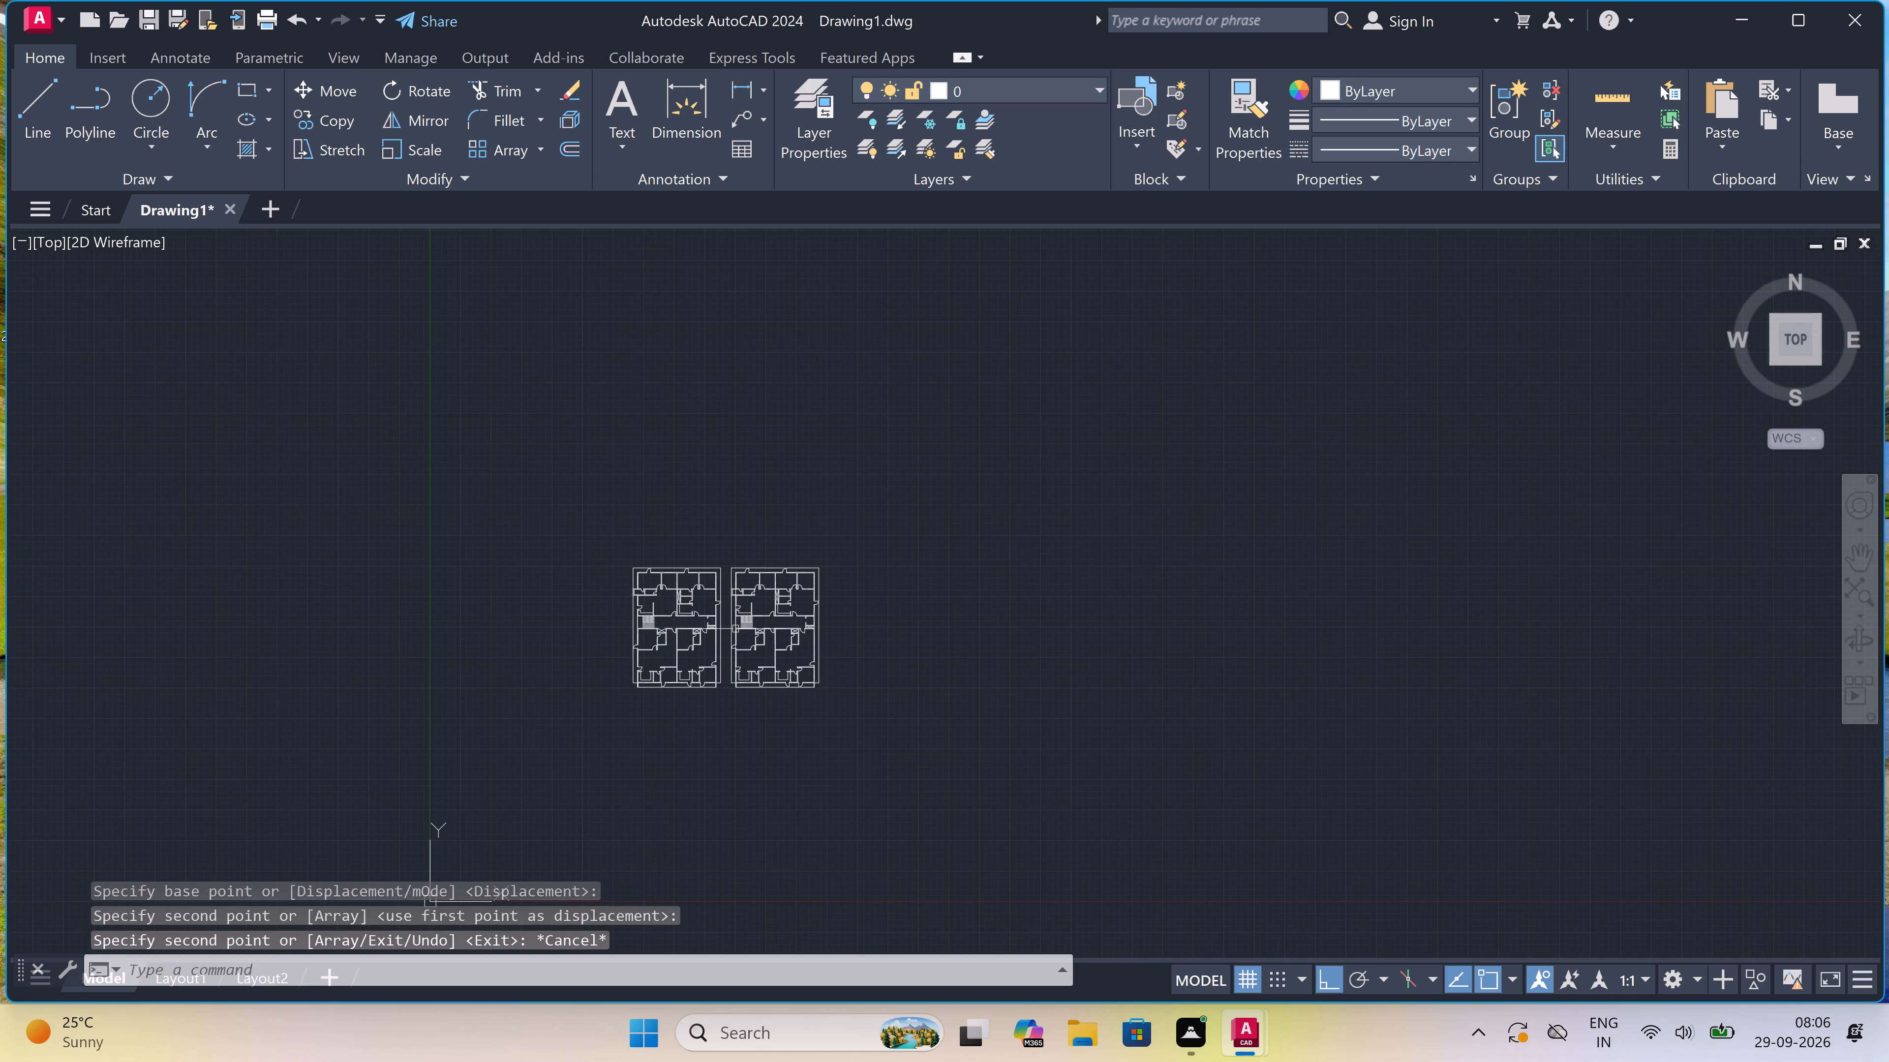
pyautogui.scroll(2, 822, 605)
pyautogui.write('l')
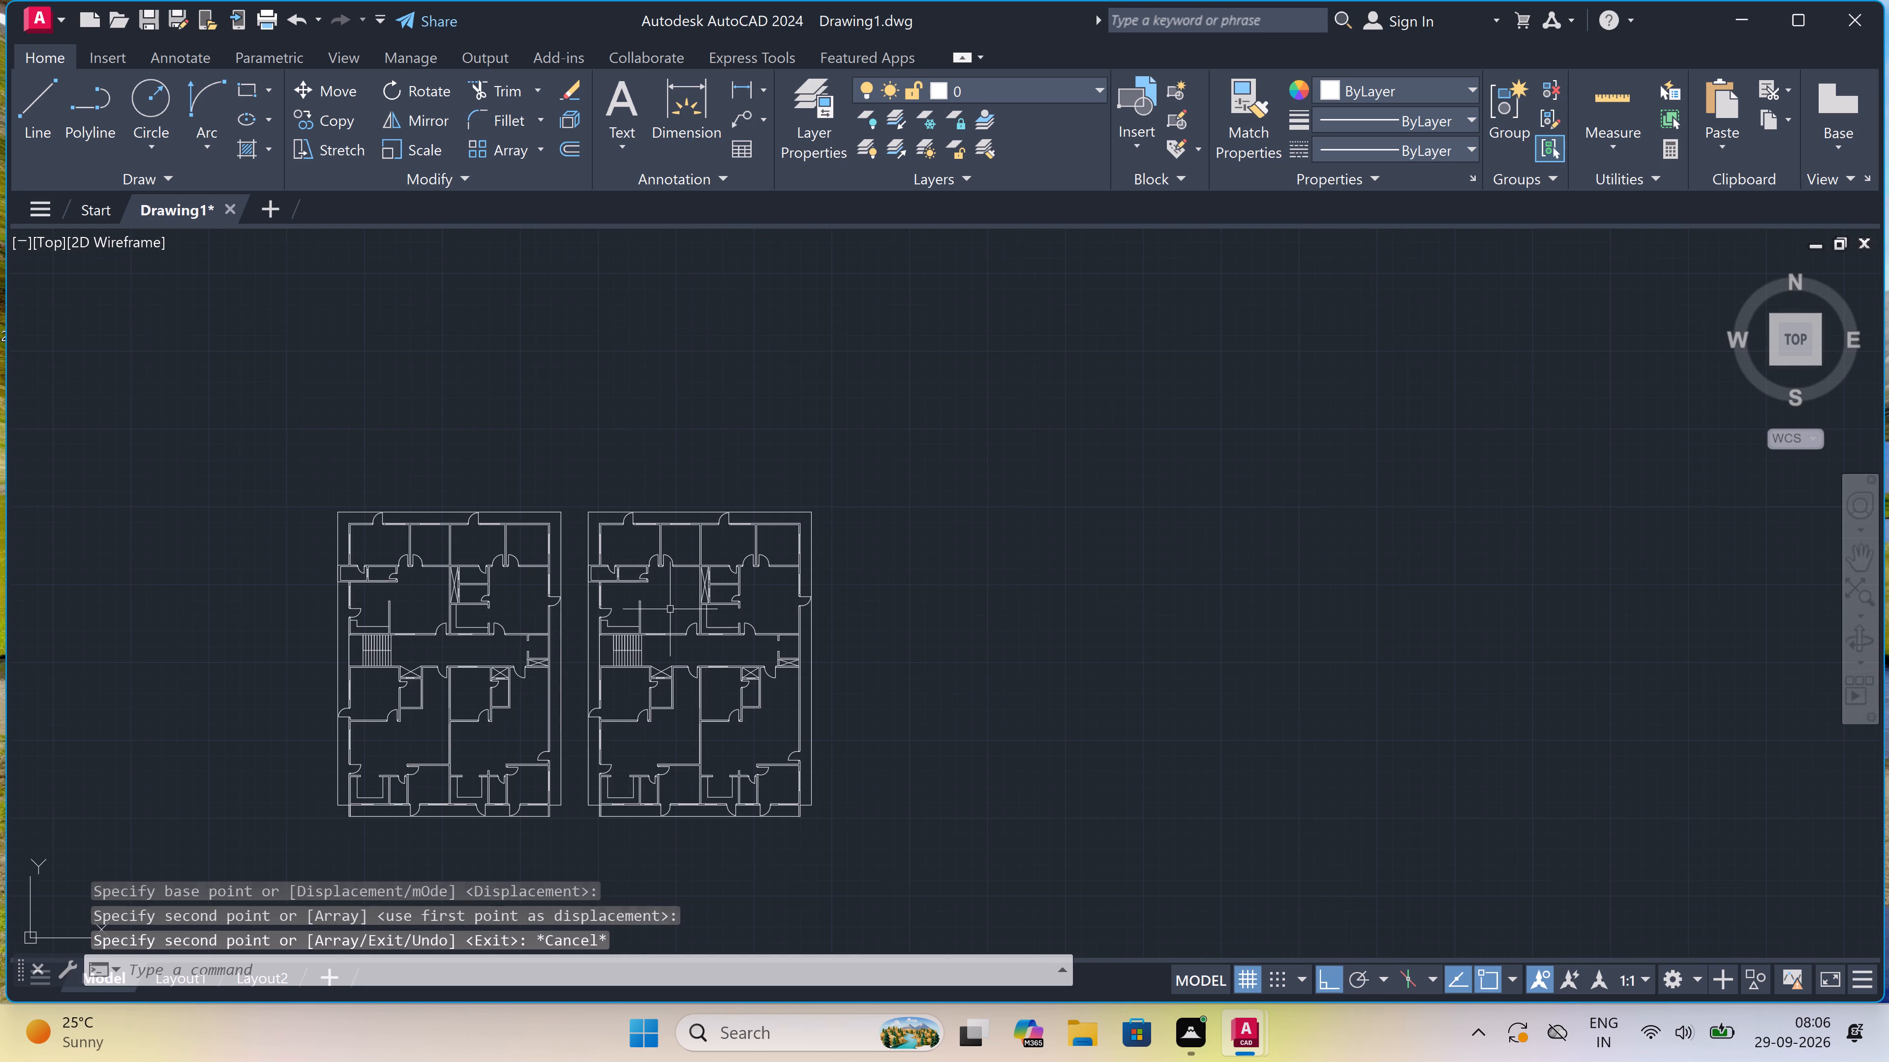
pyautogui.press('space')
pyautogui.scroll(2, 670, 609)
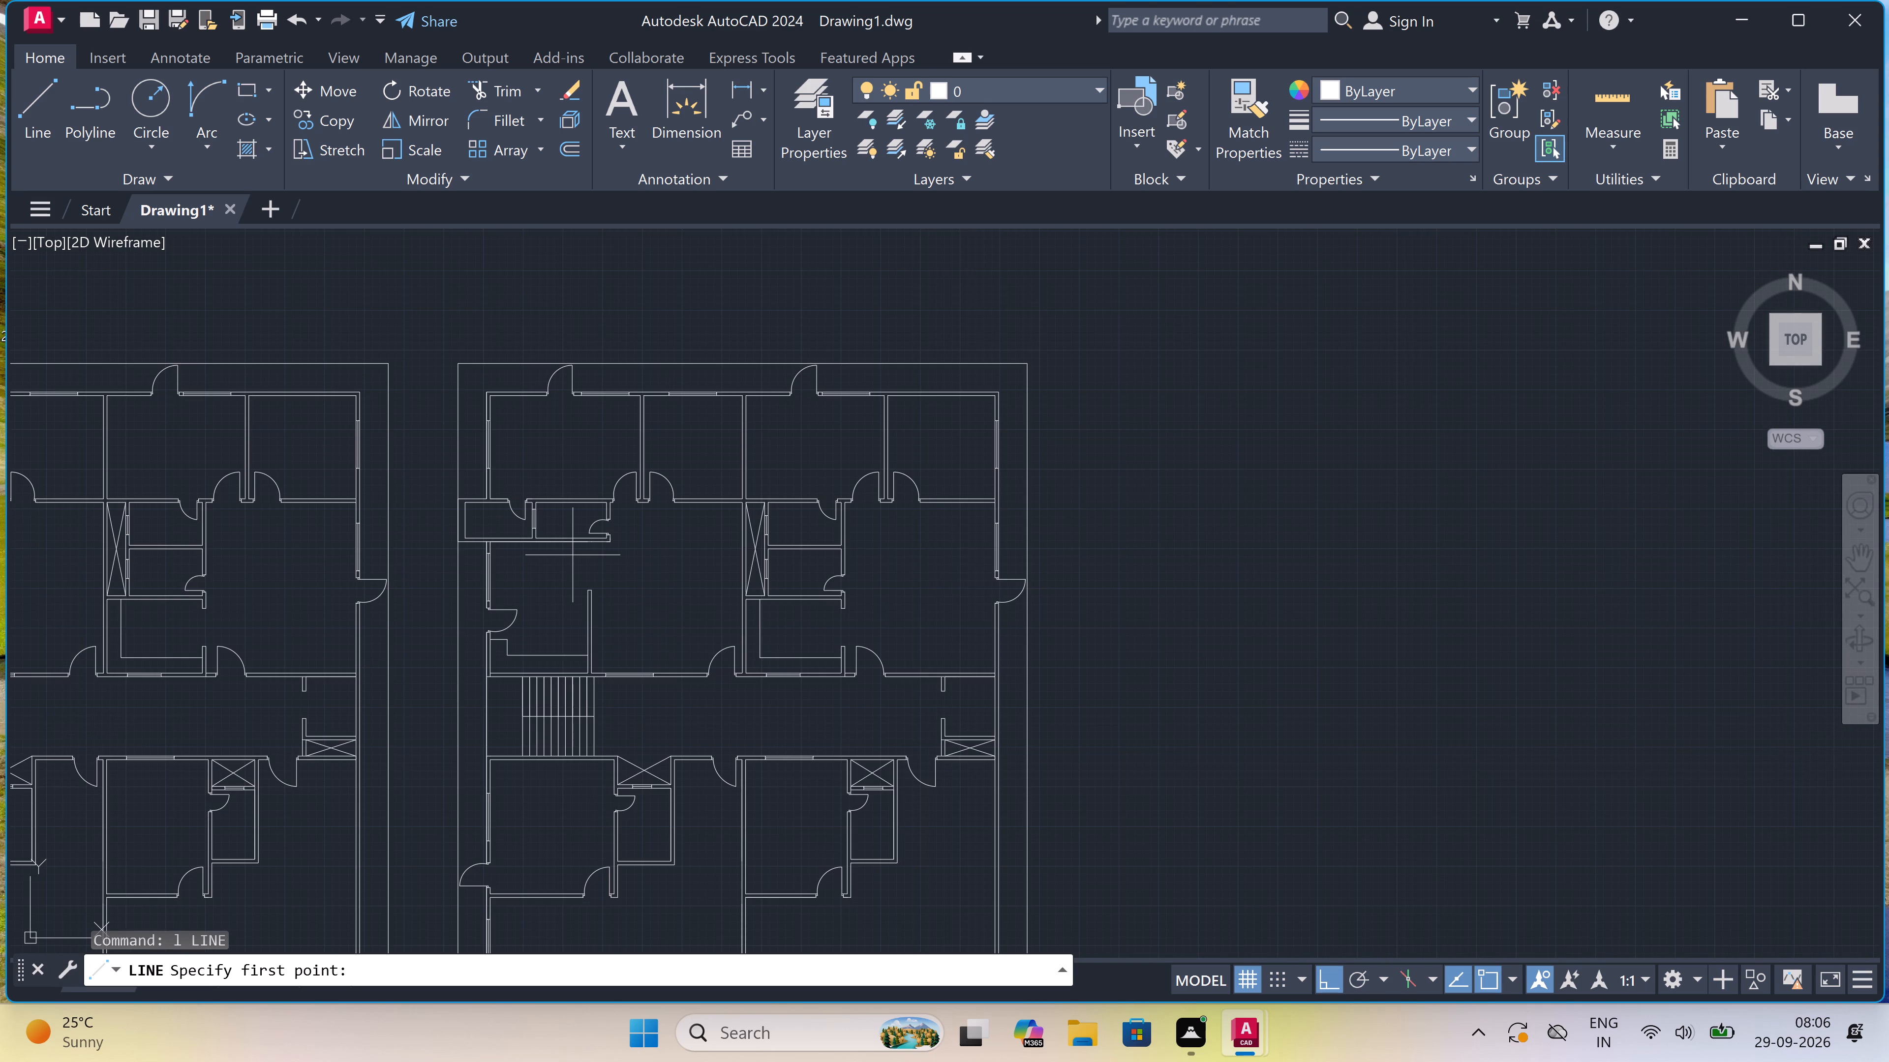
pyautogui.scroll(-1, 573, 555)
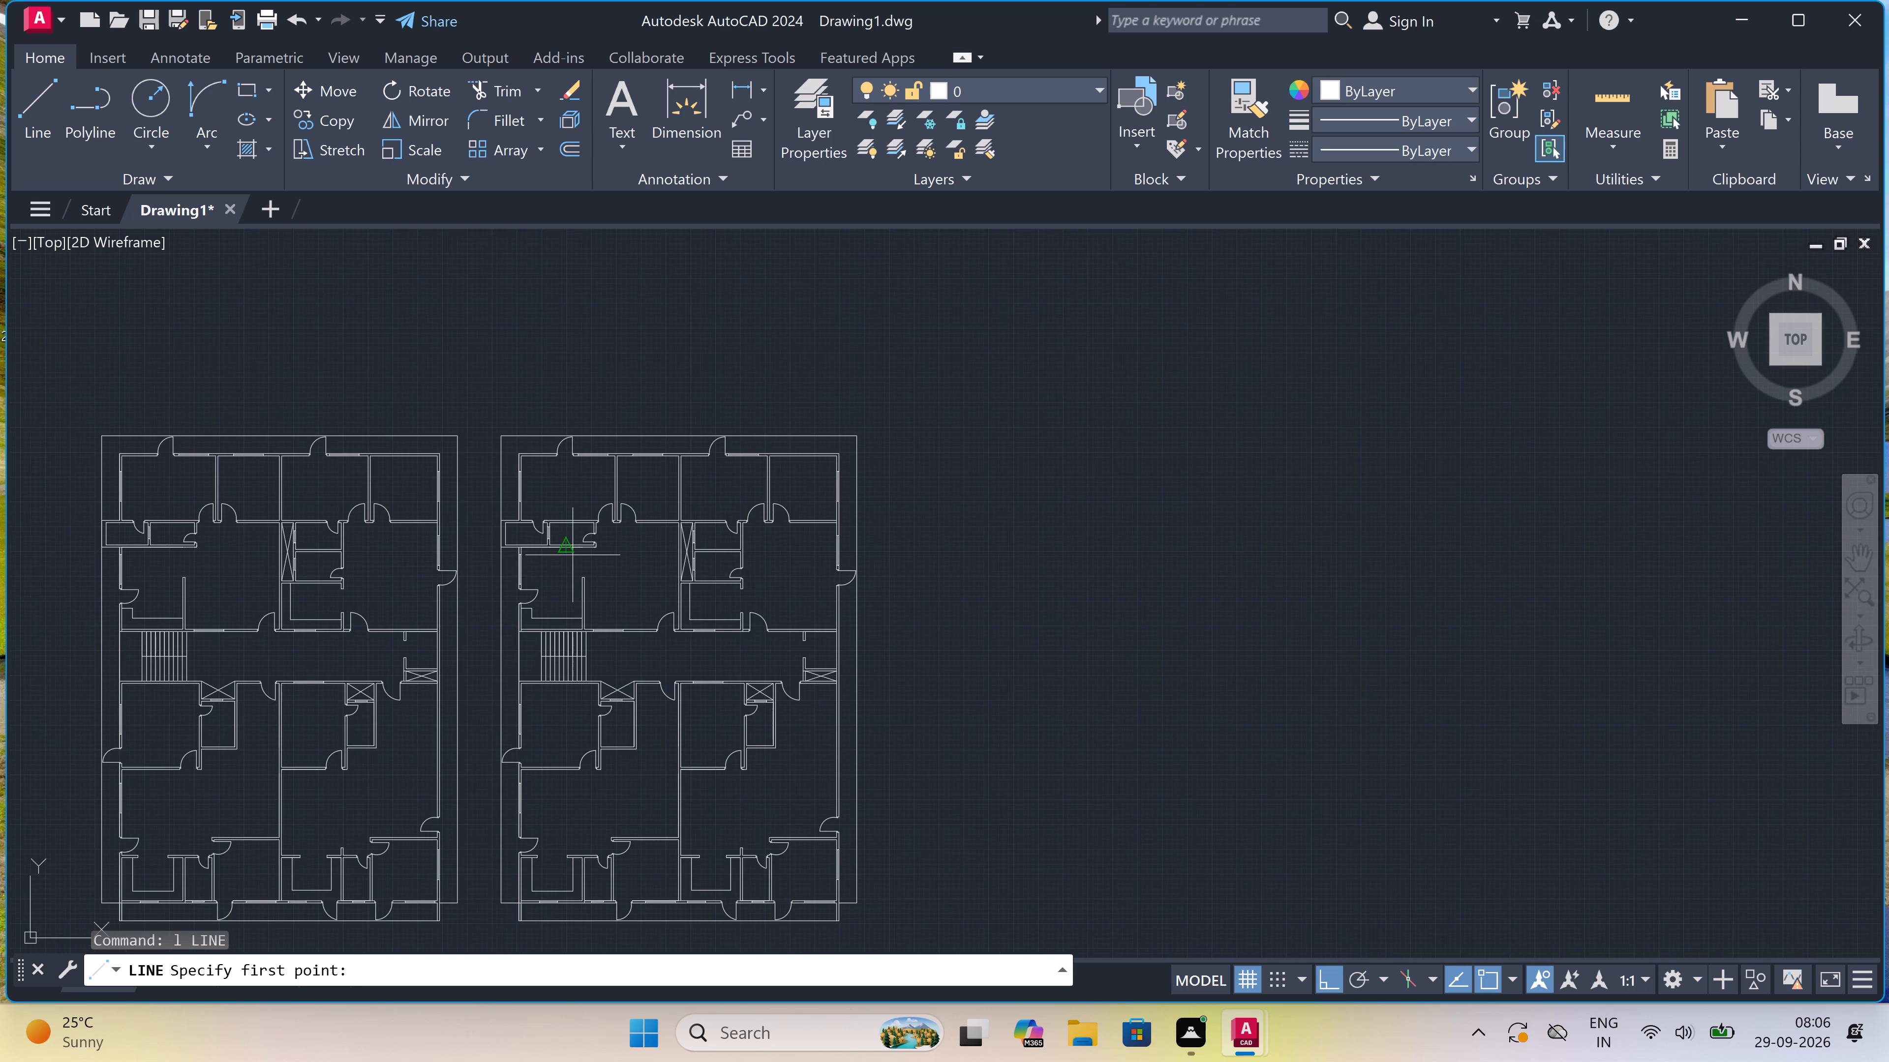
pyautogui.scroll(2, 573, 555)
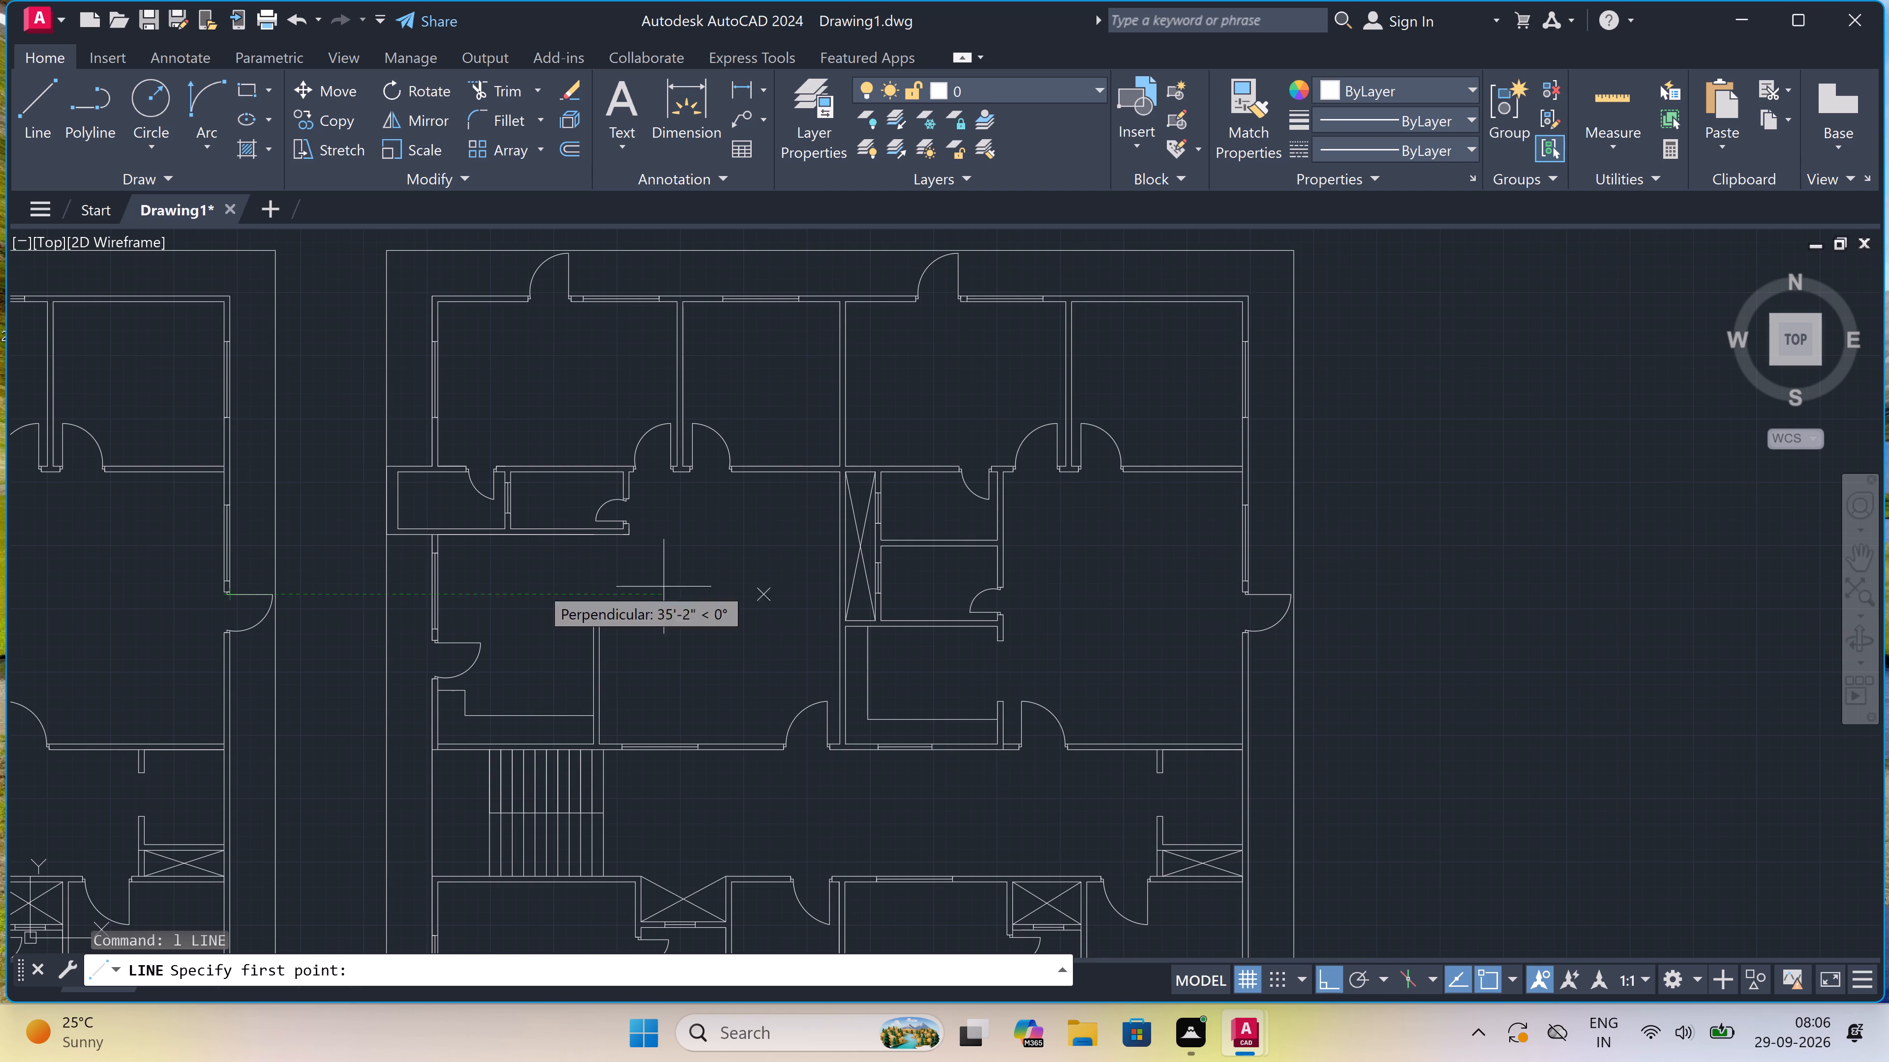
pyautogui.click(346, 576)
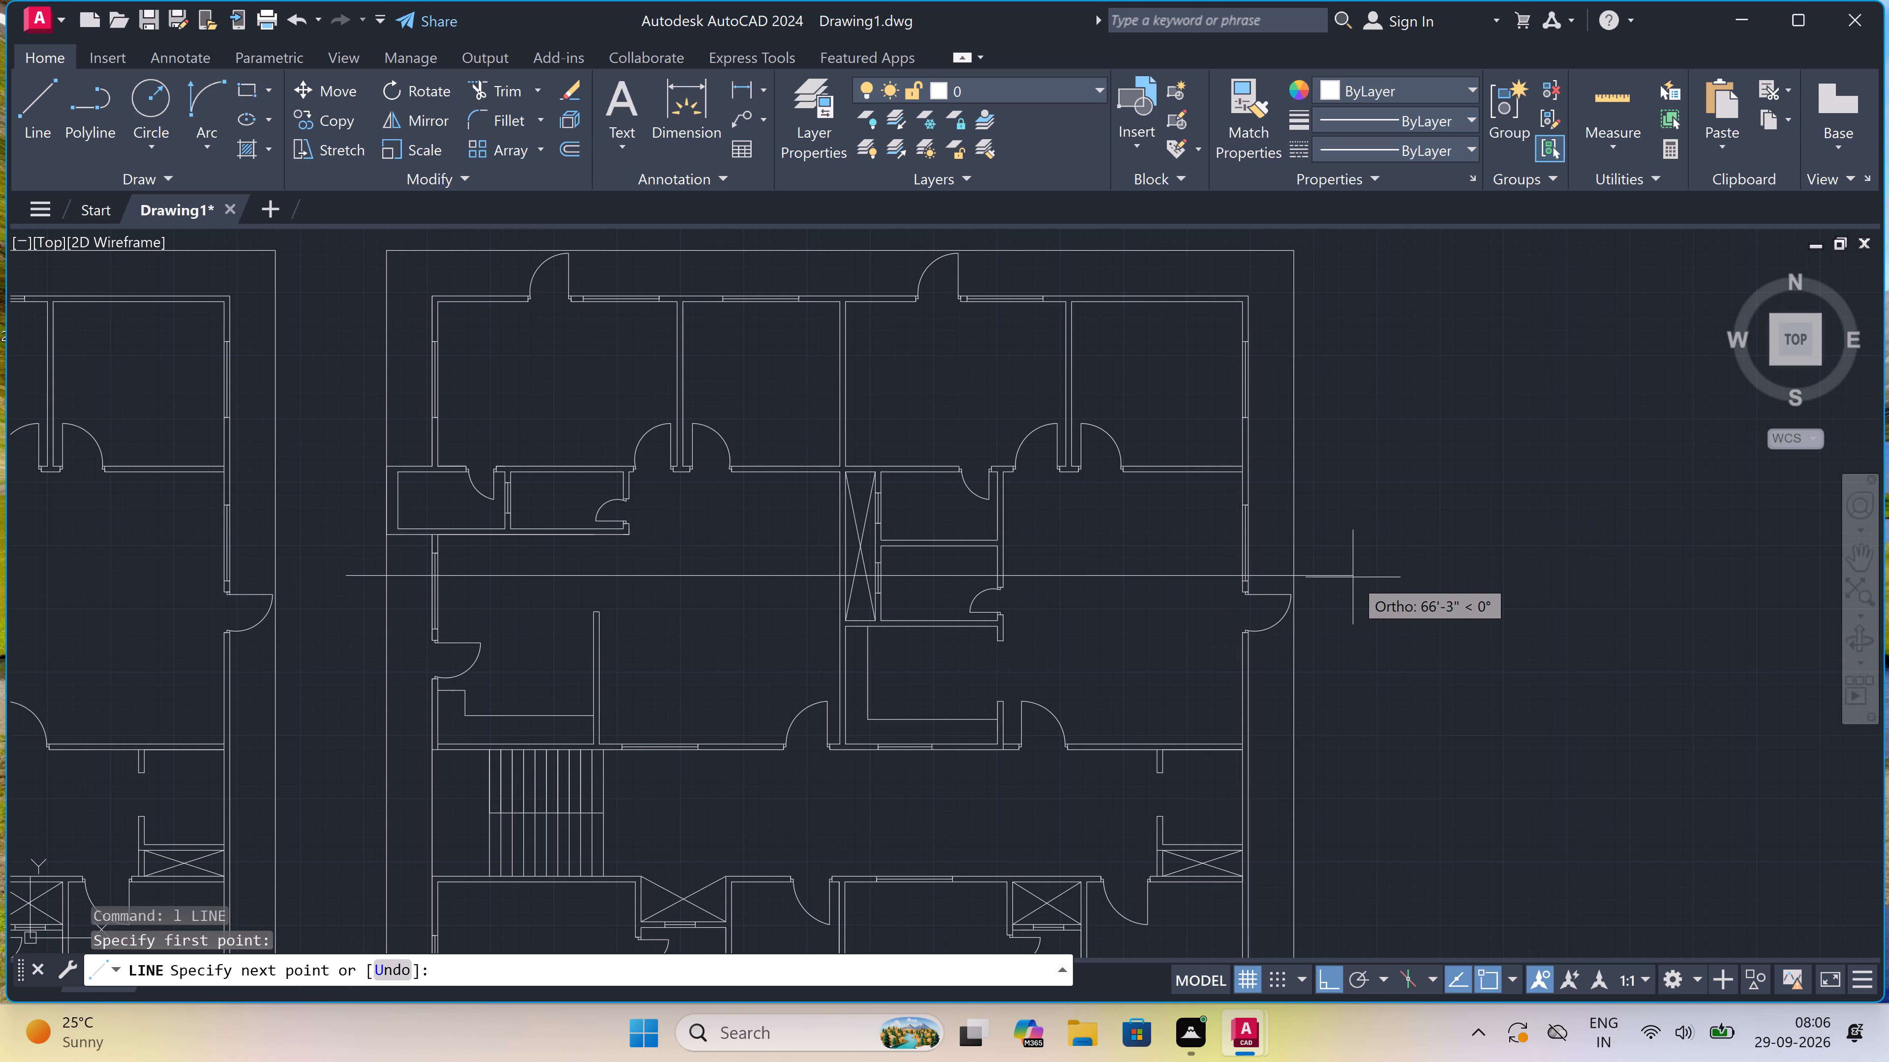
pyautogui.click(1379, 583)
pyautogui.click(1375, 528)
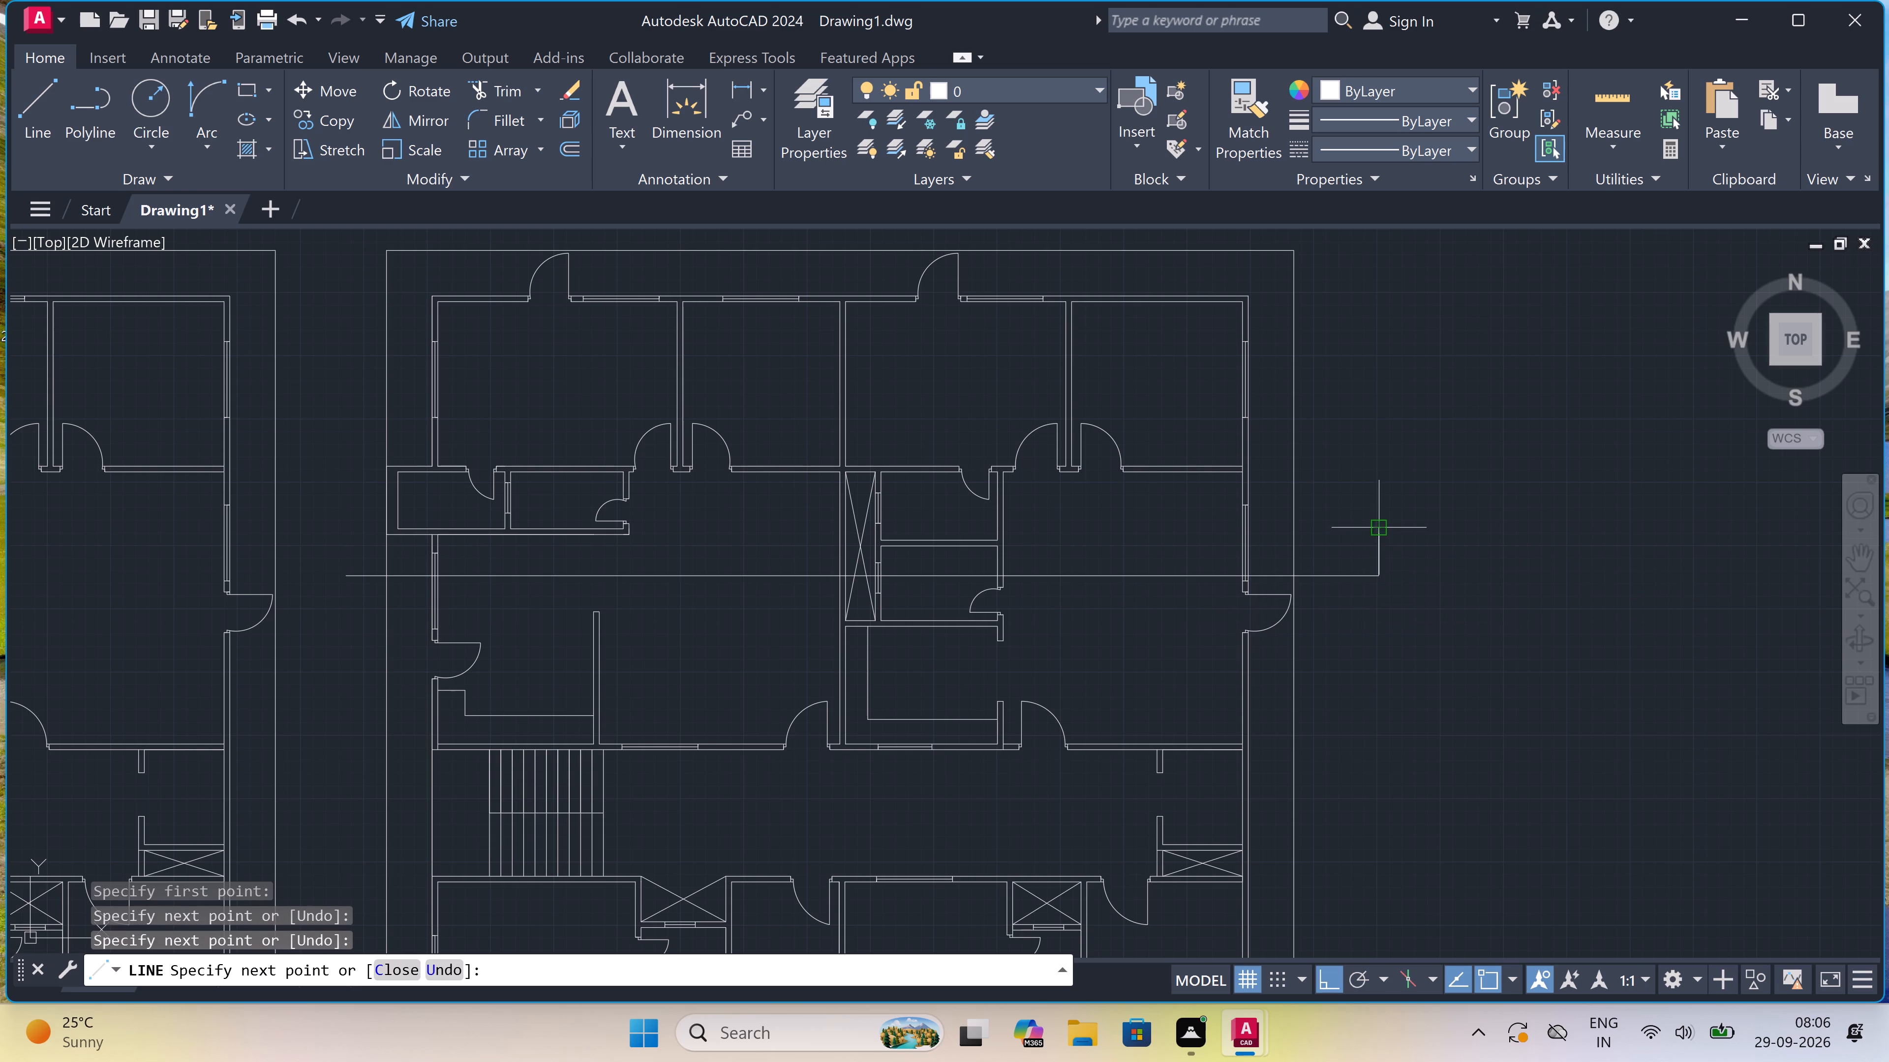
pyautogui.press('Escape')
# Draw a vertical construction line through the outer face of the original plan's west wall, at its southwest corner.
pyautogui.scroll(-3, 747, 649)
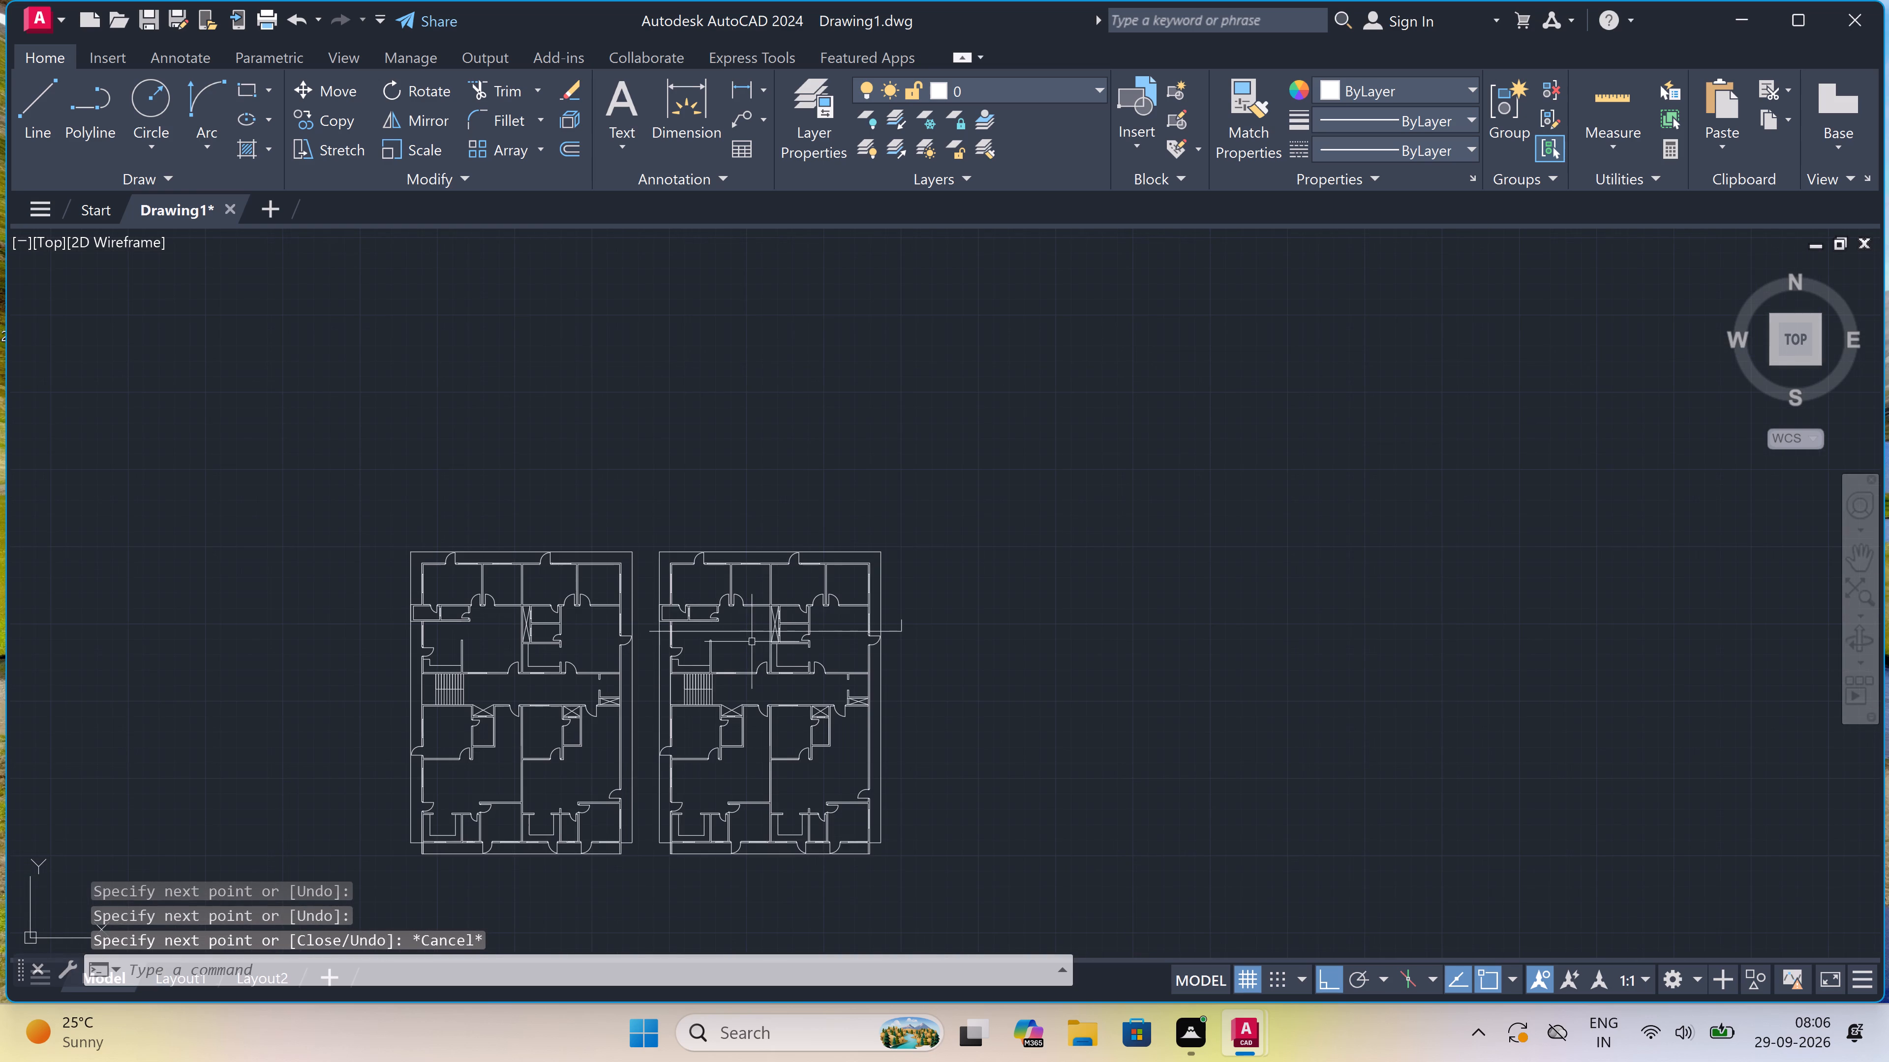
pyautogui.scroll(3, 794, 627)
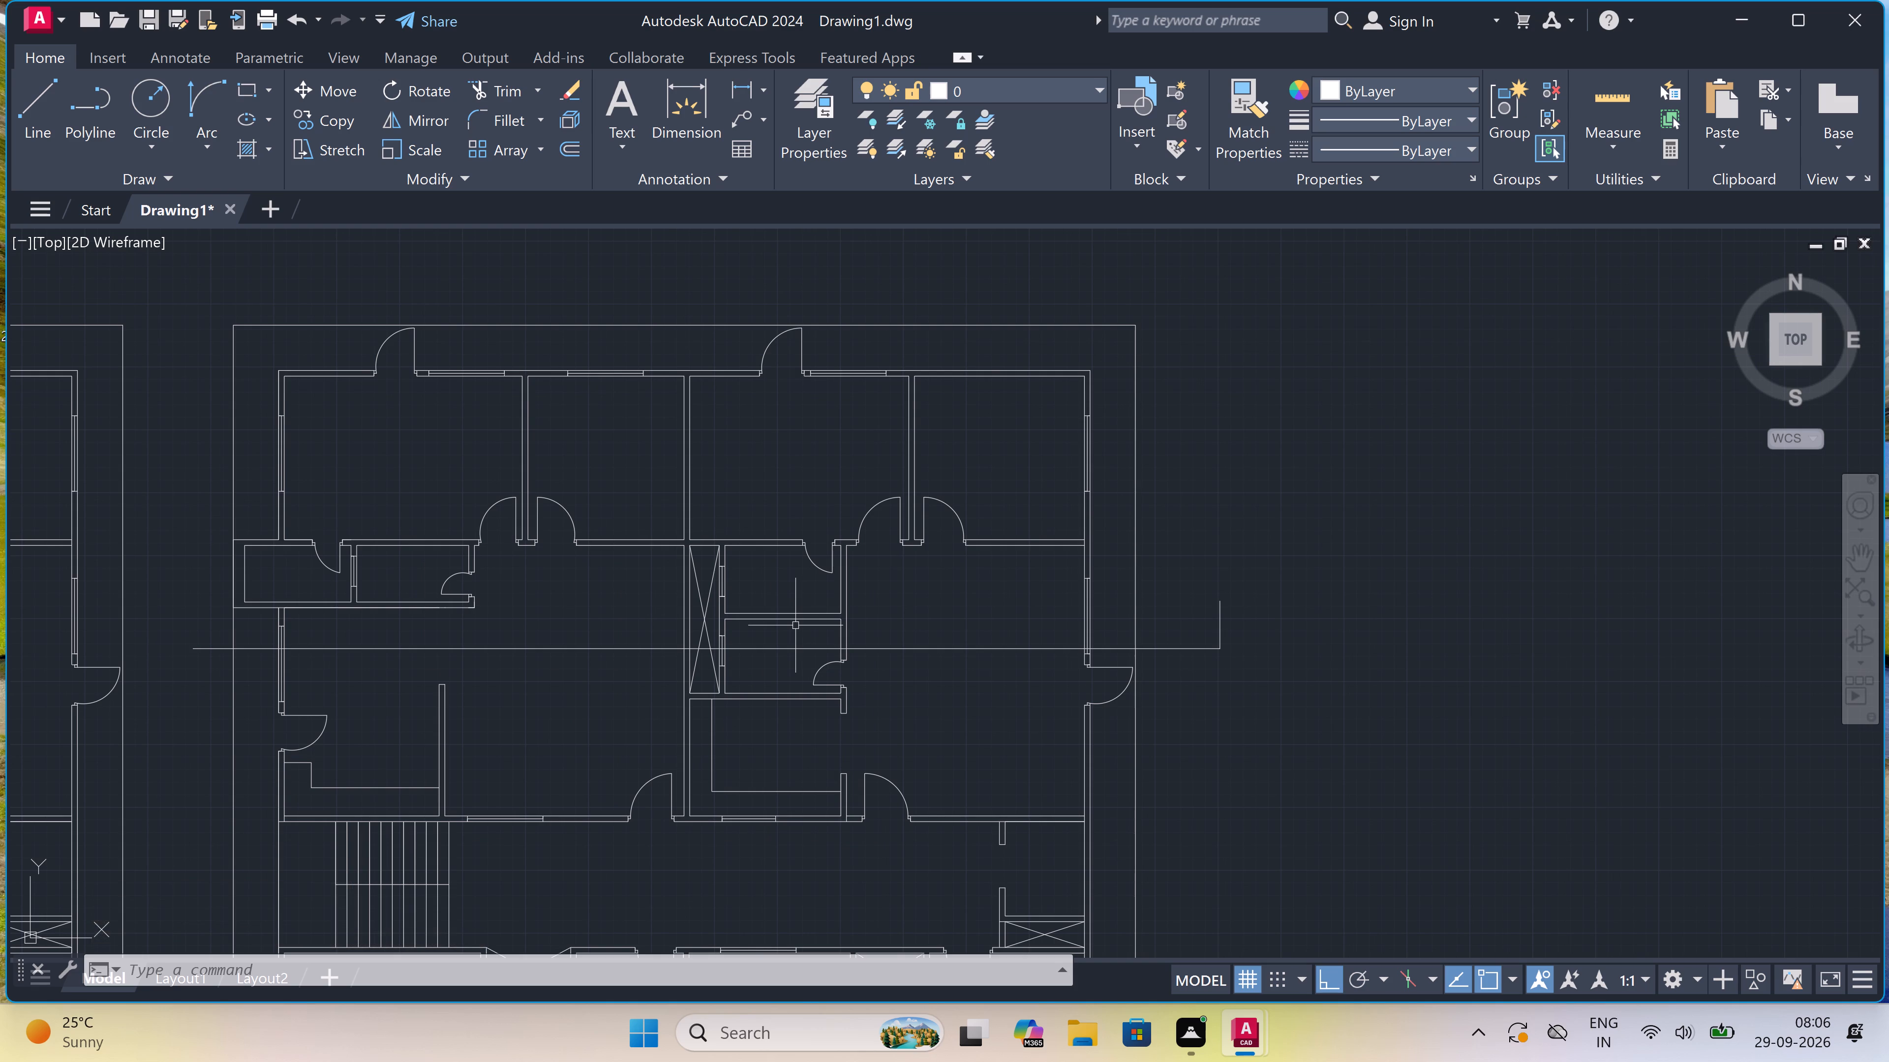
pyautogui.write('xl')
pyautogui.press('space')
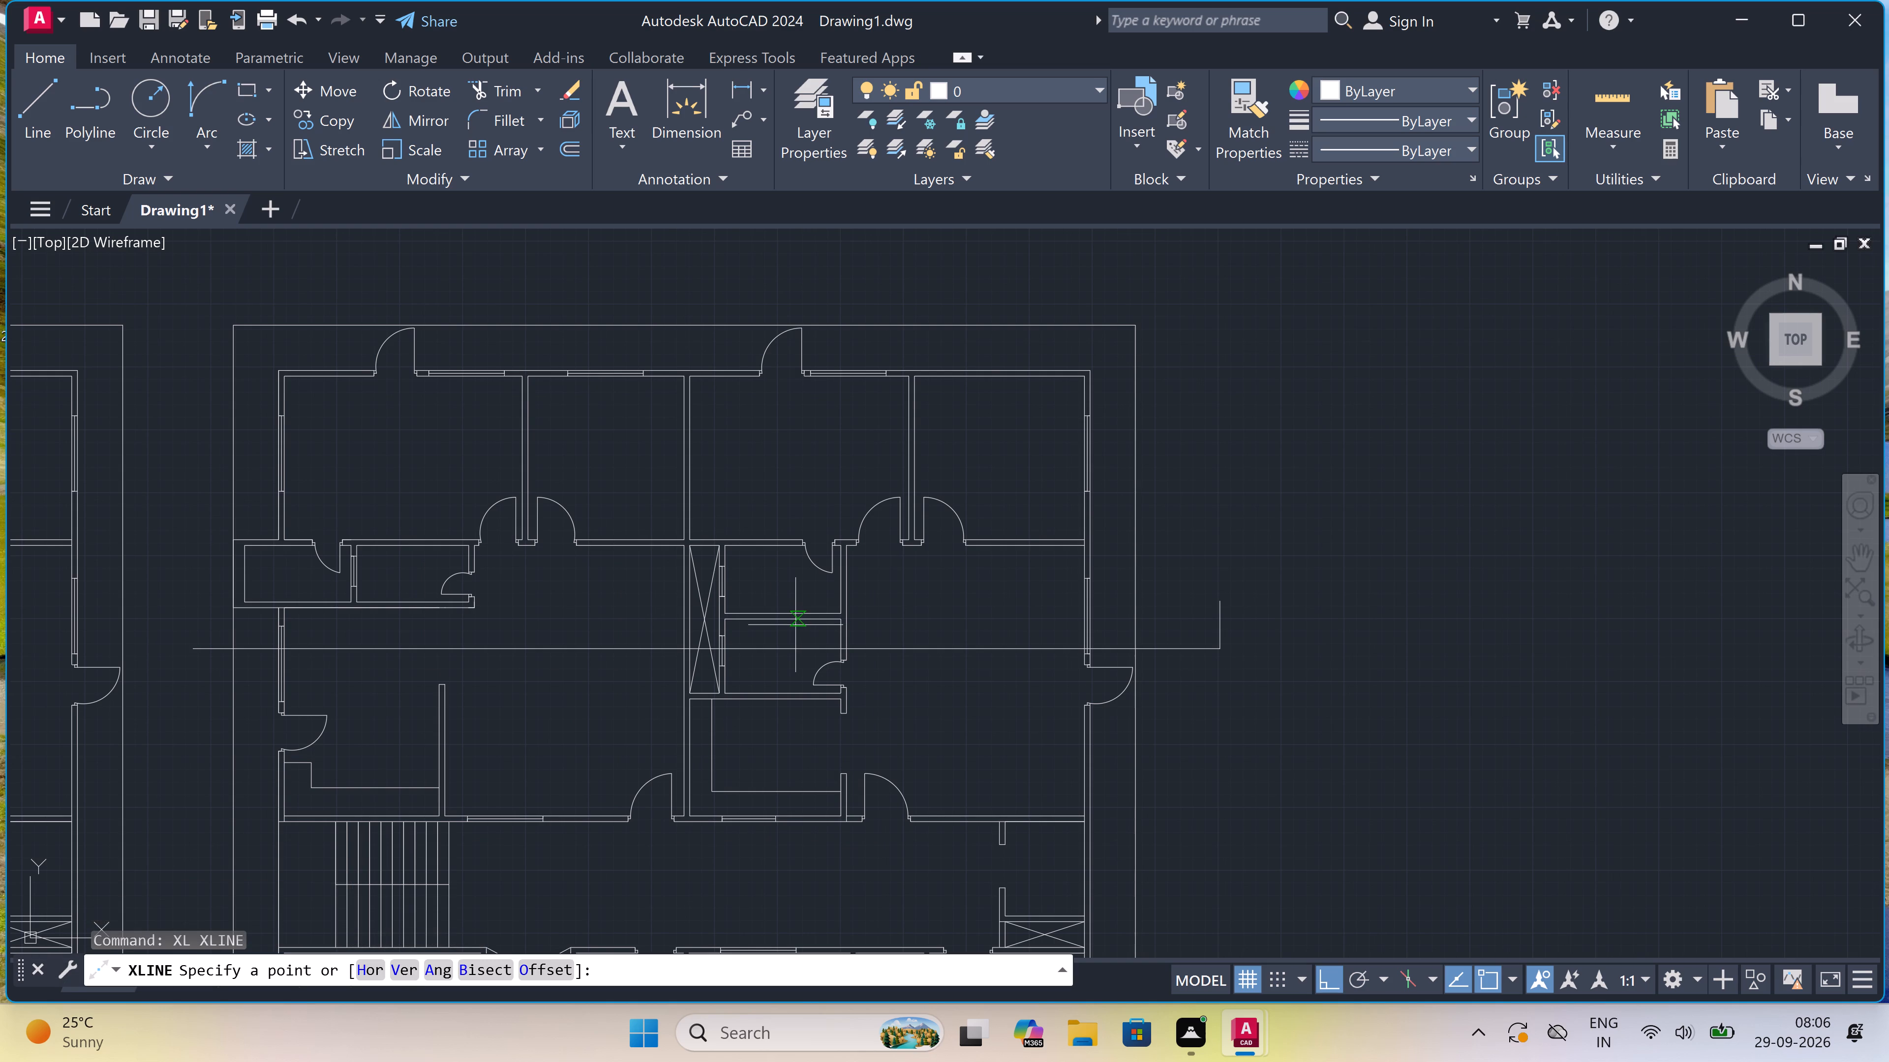
pyautogui.click(399, 967)
pyautogui.scroll(-4, 804, 696)
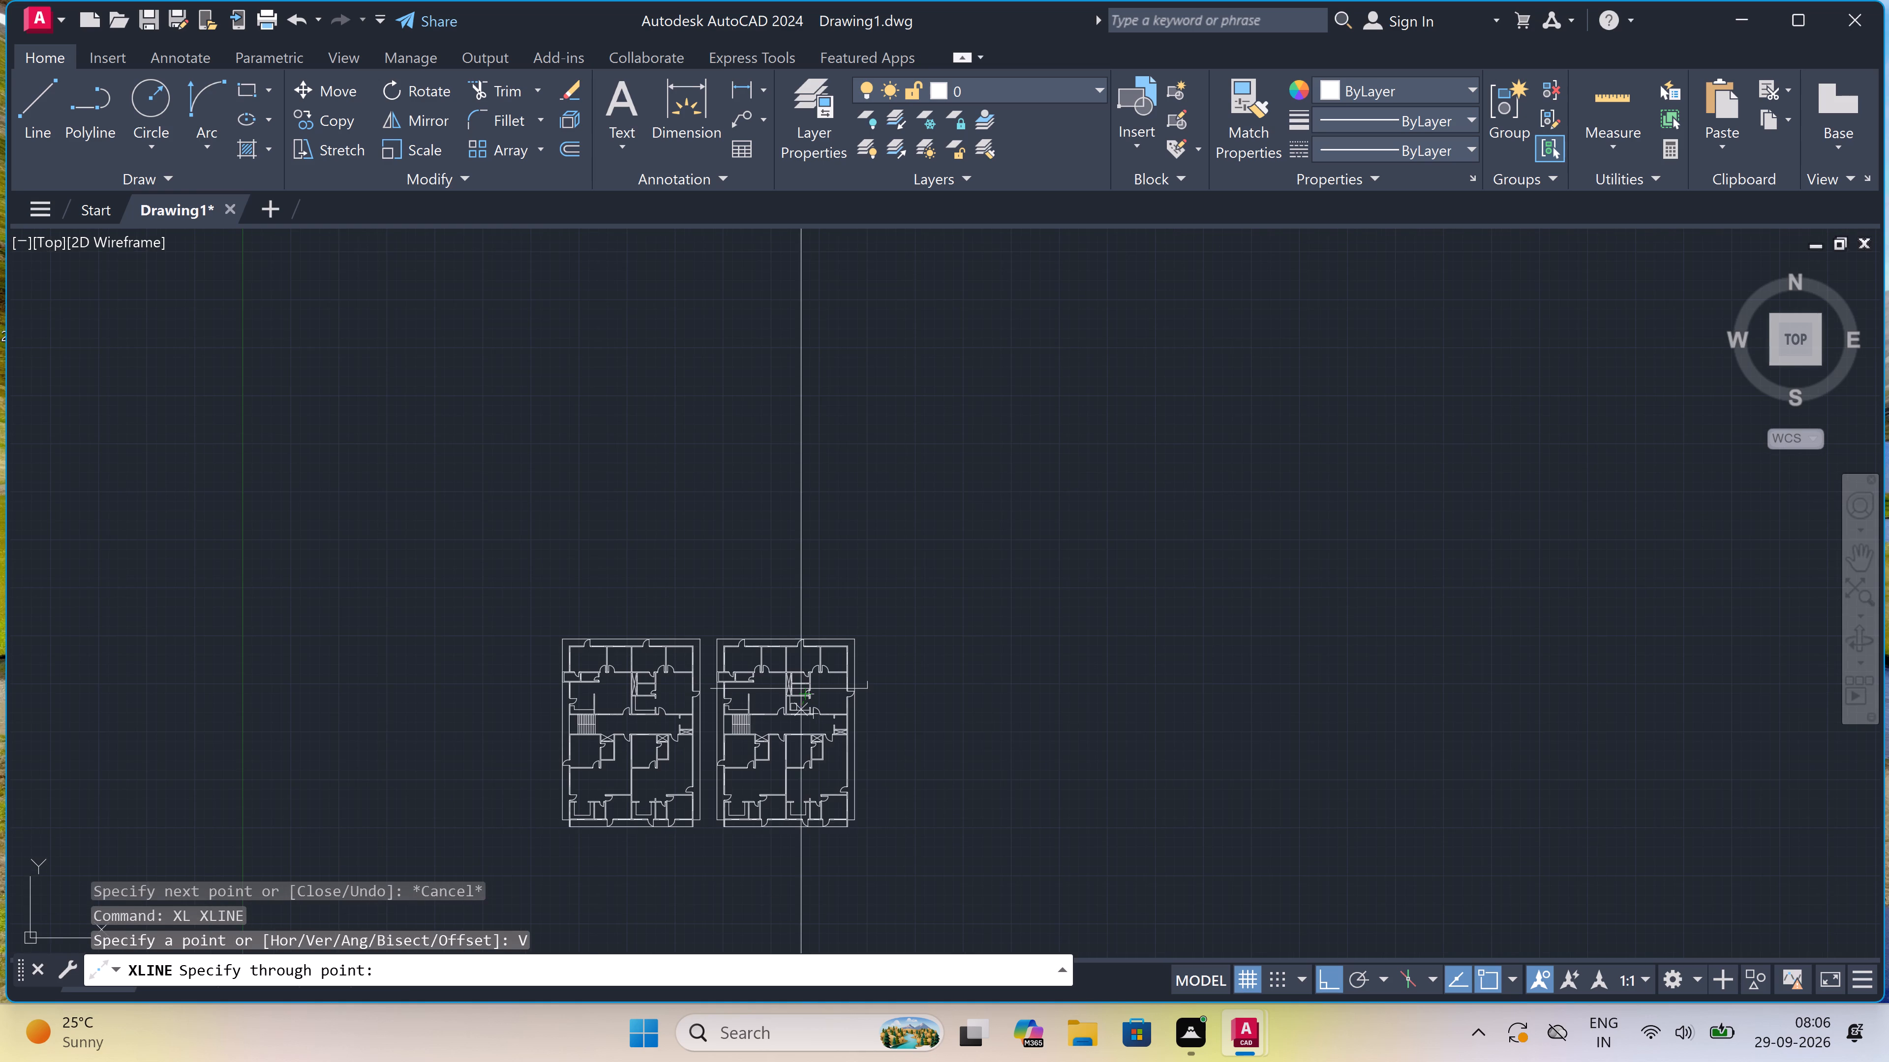
pyautogui.scroll(2, 591, 857)
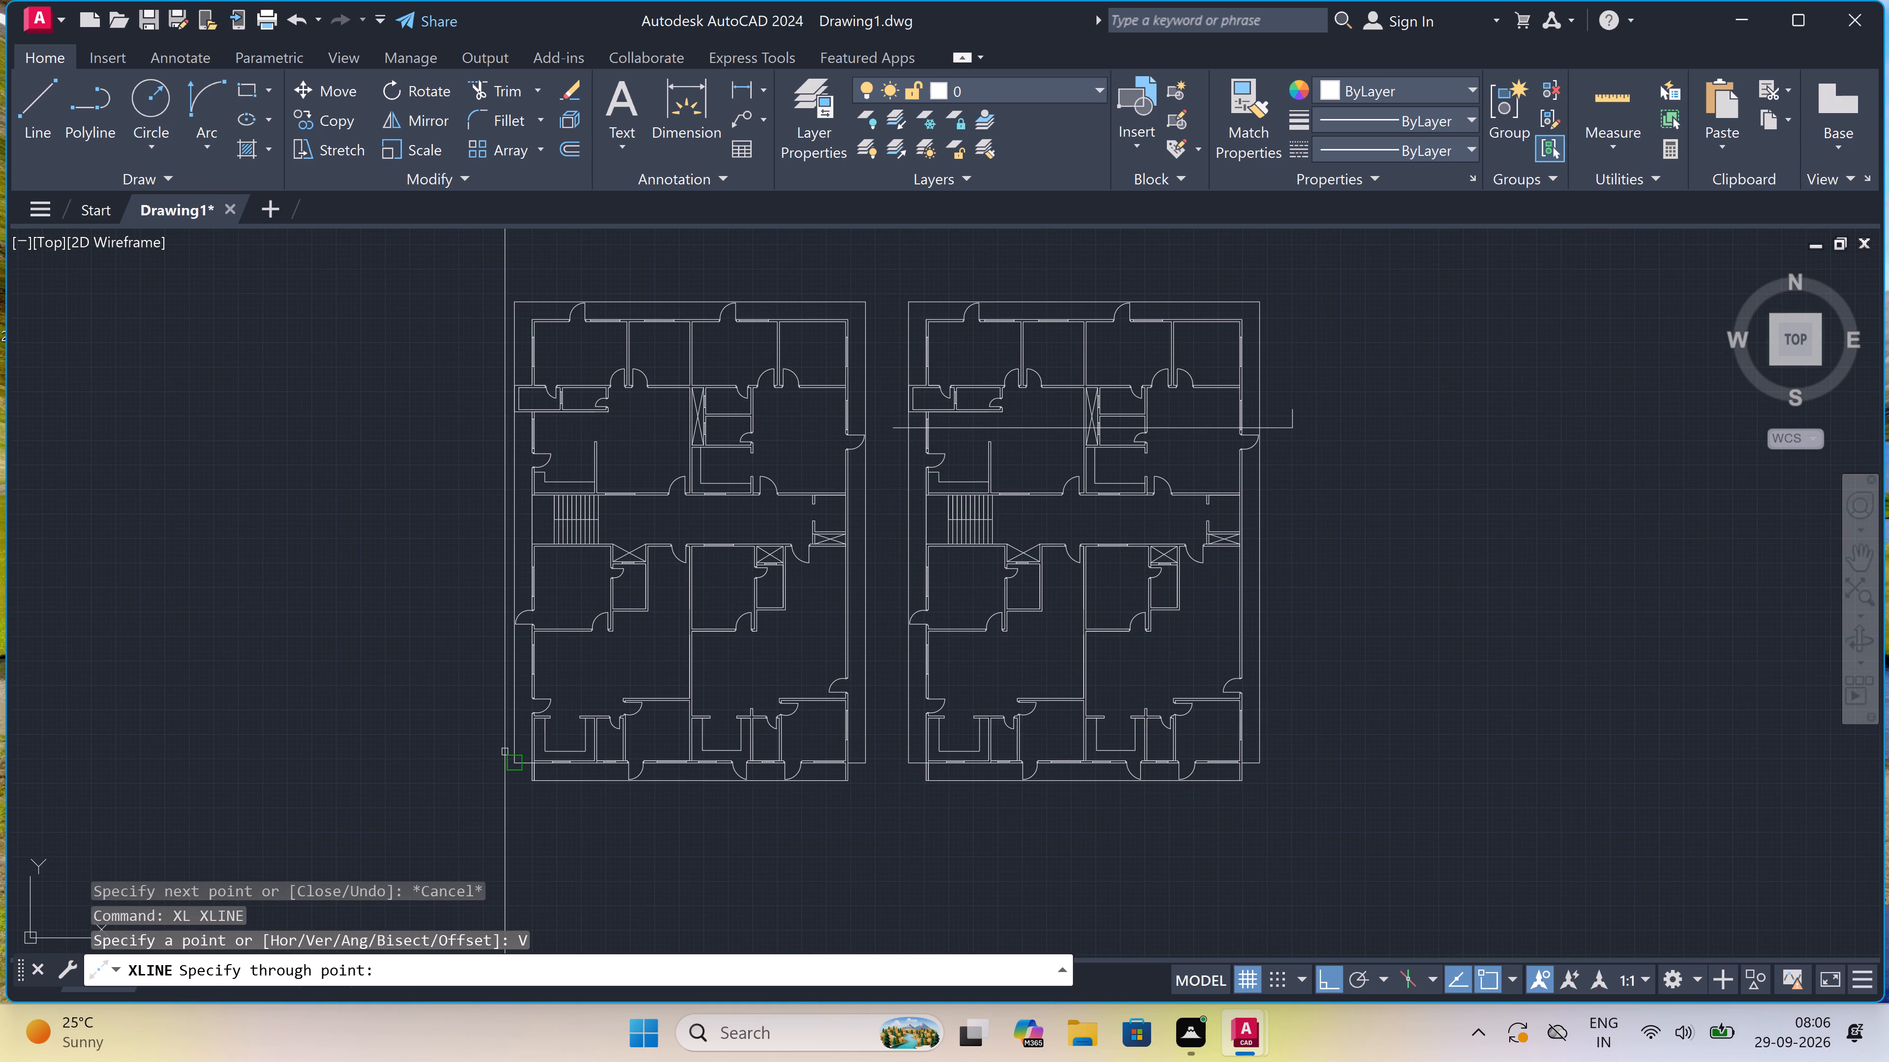
pyautogui.scroll(4, 519, 792)
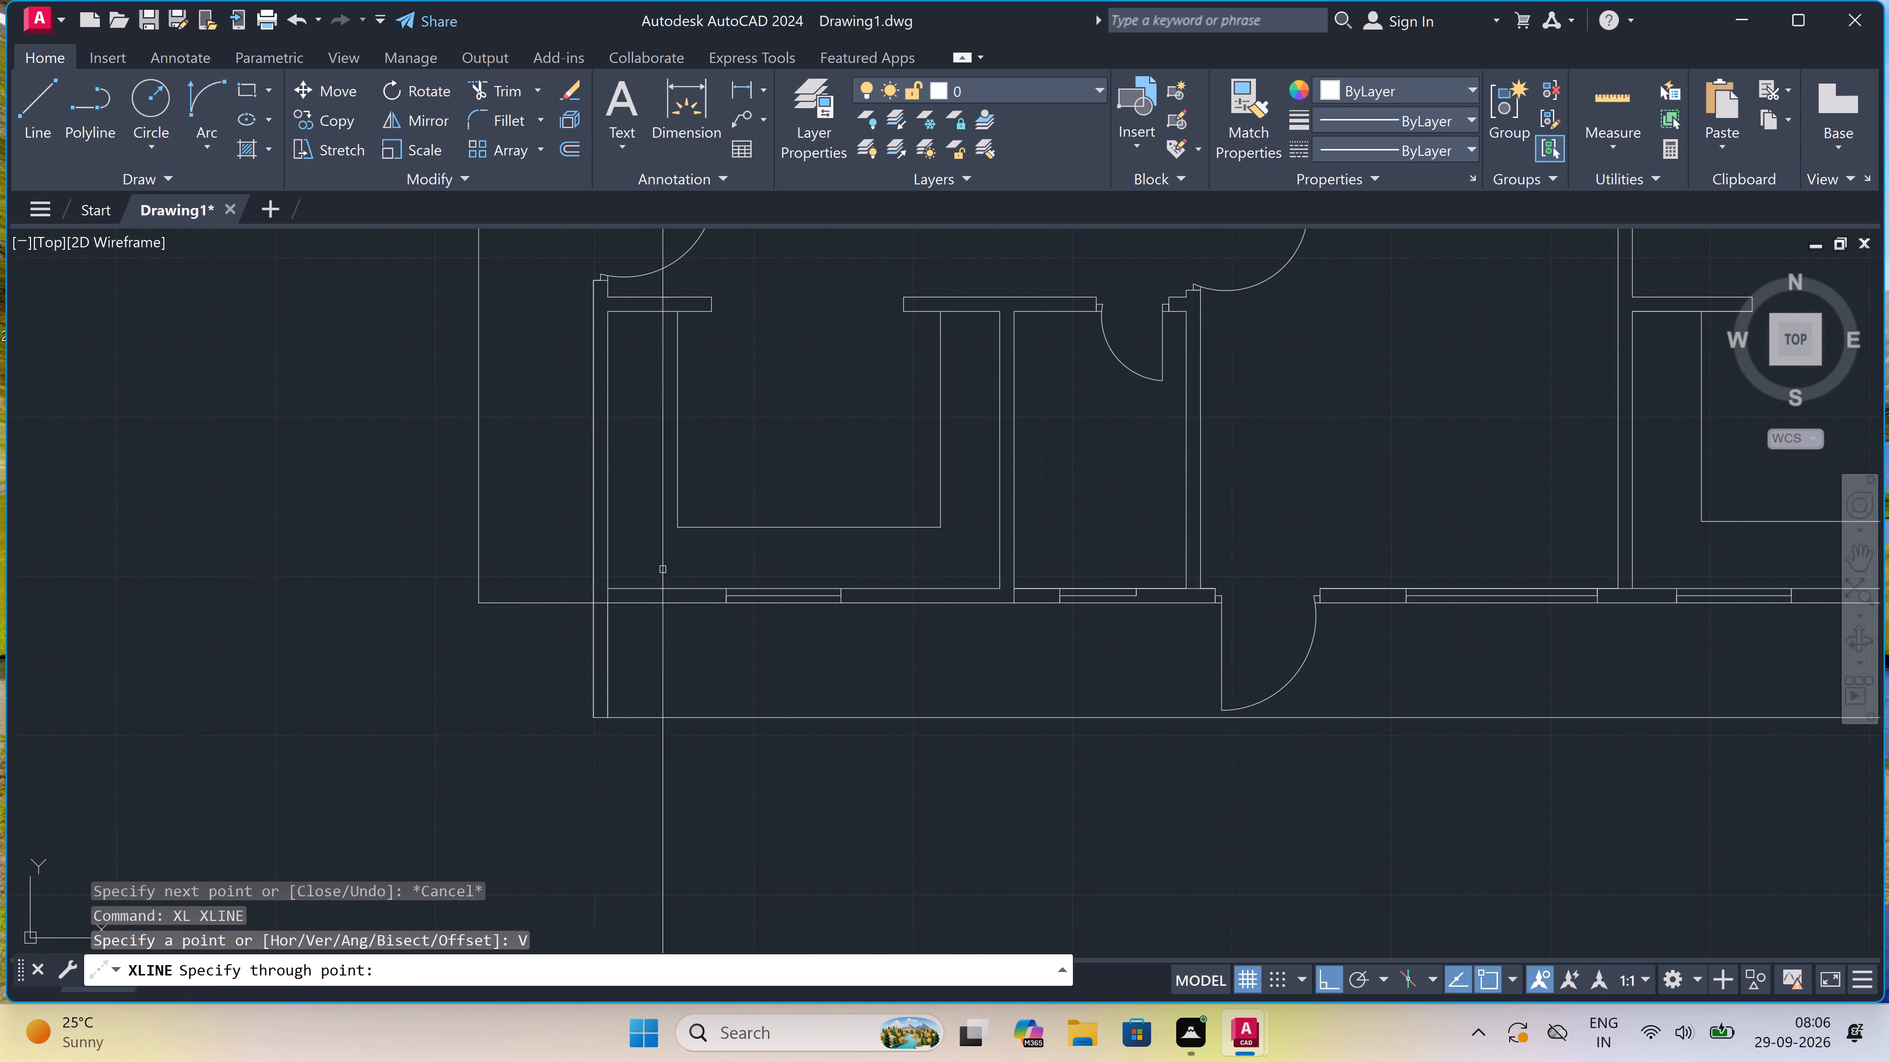
pyautogui.scroll(2, 630, 562)
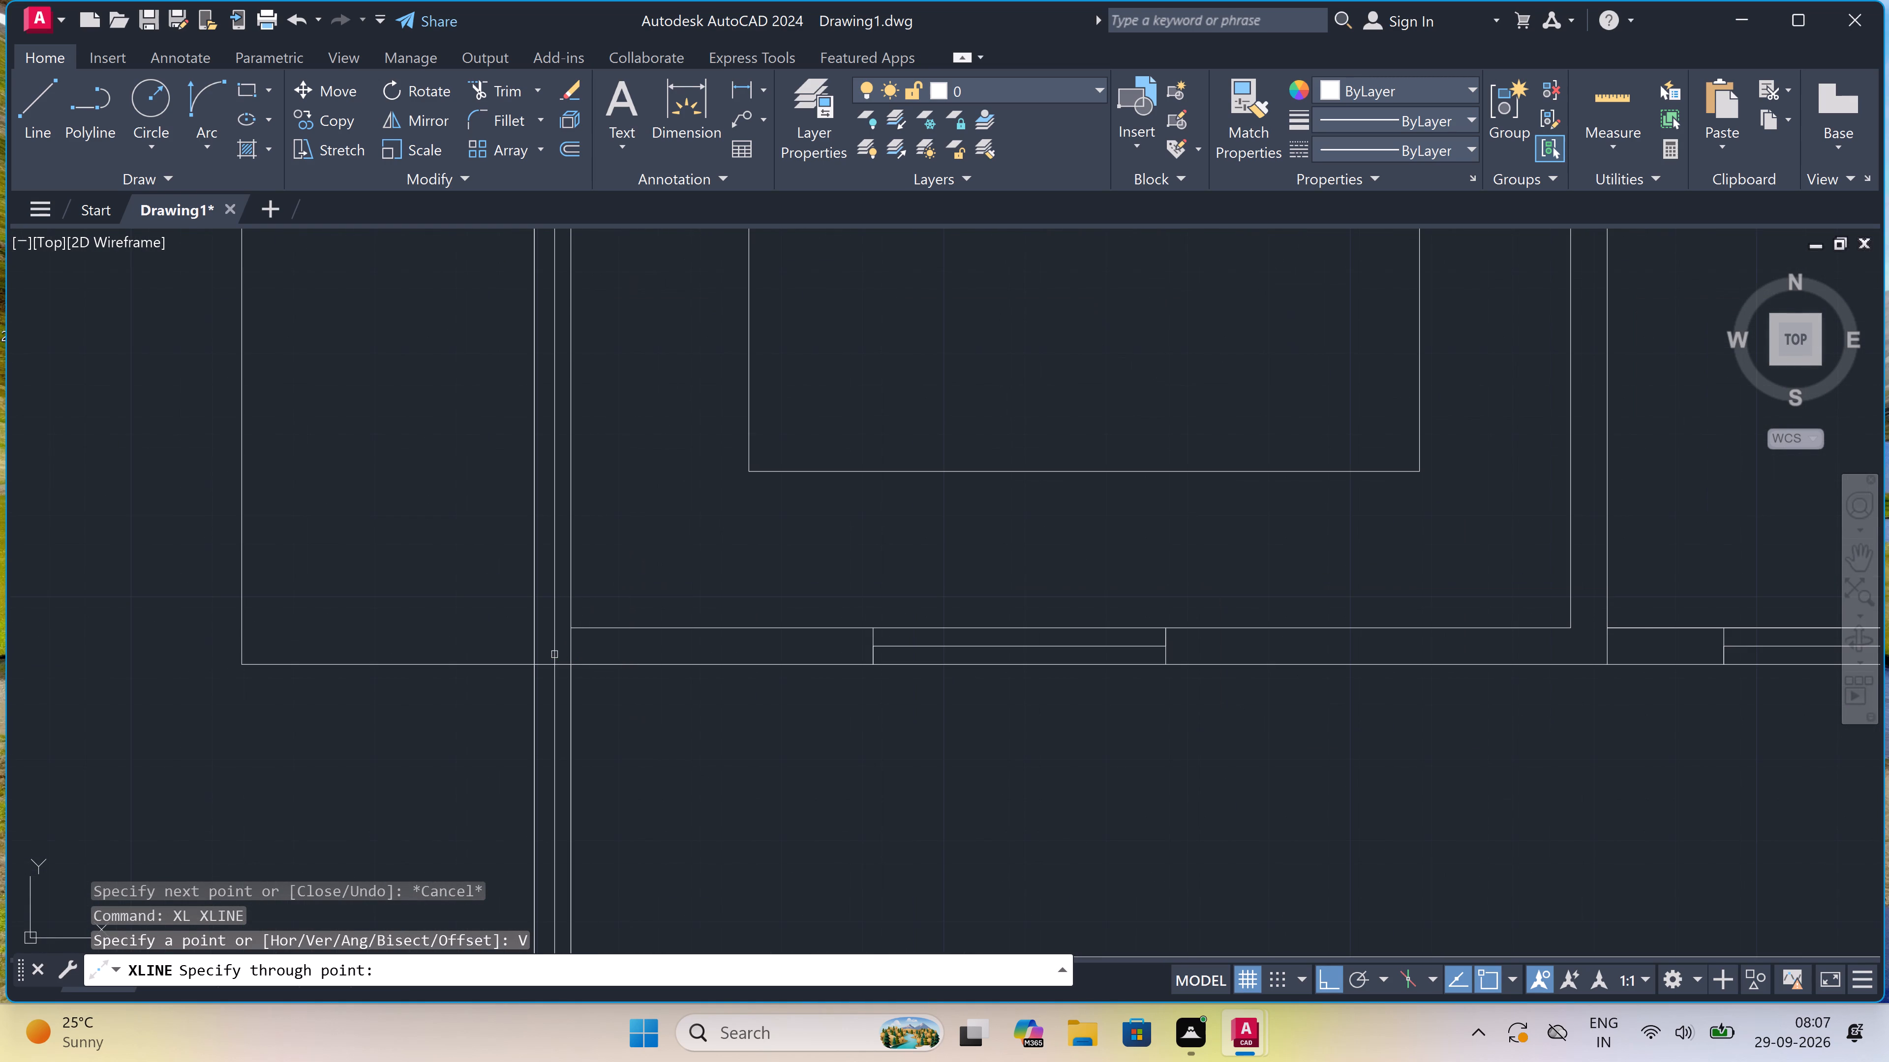
pyautogui.click(535, 659)
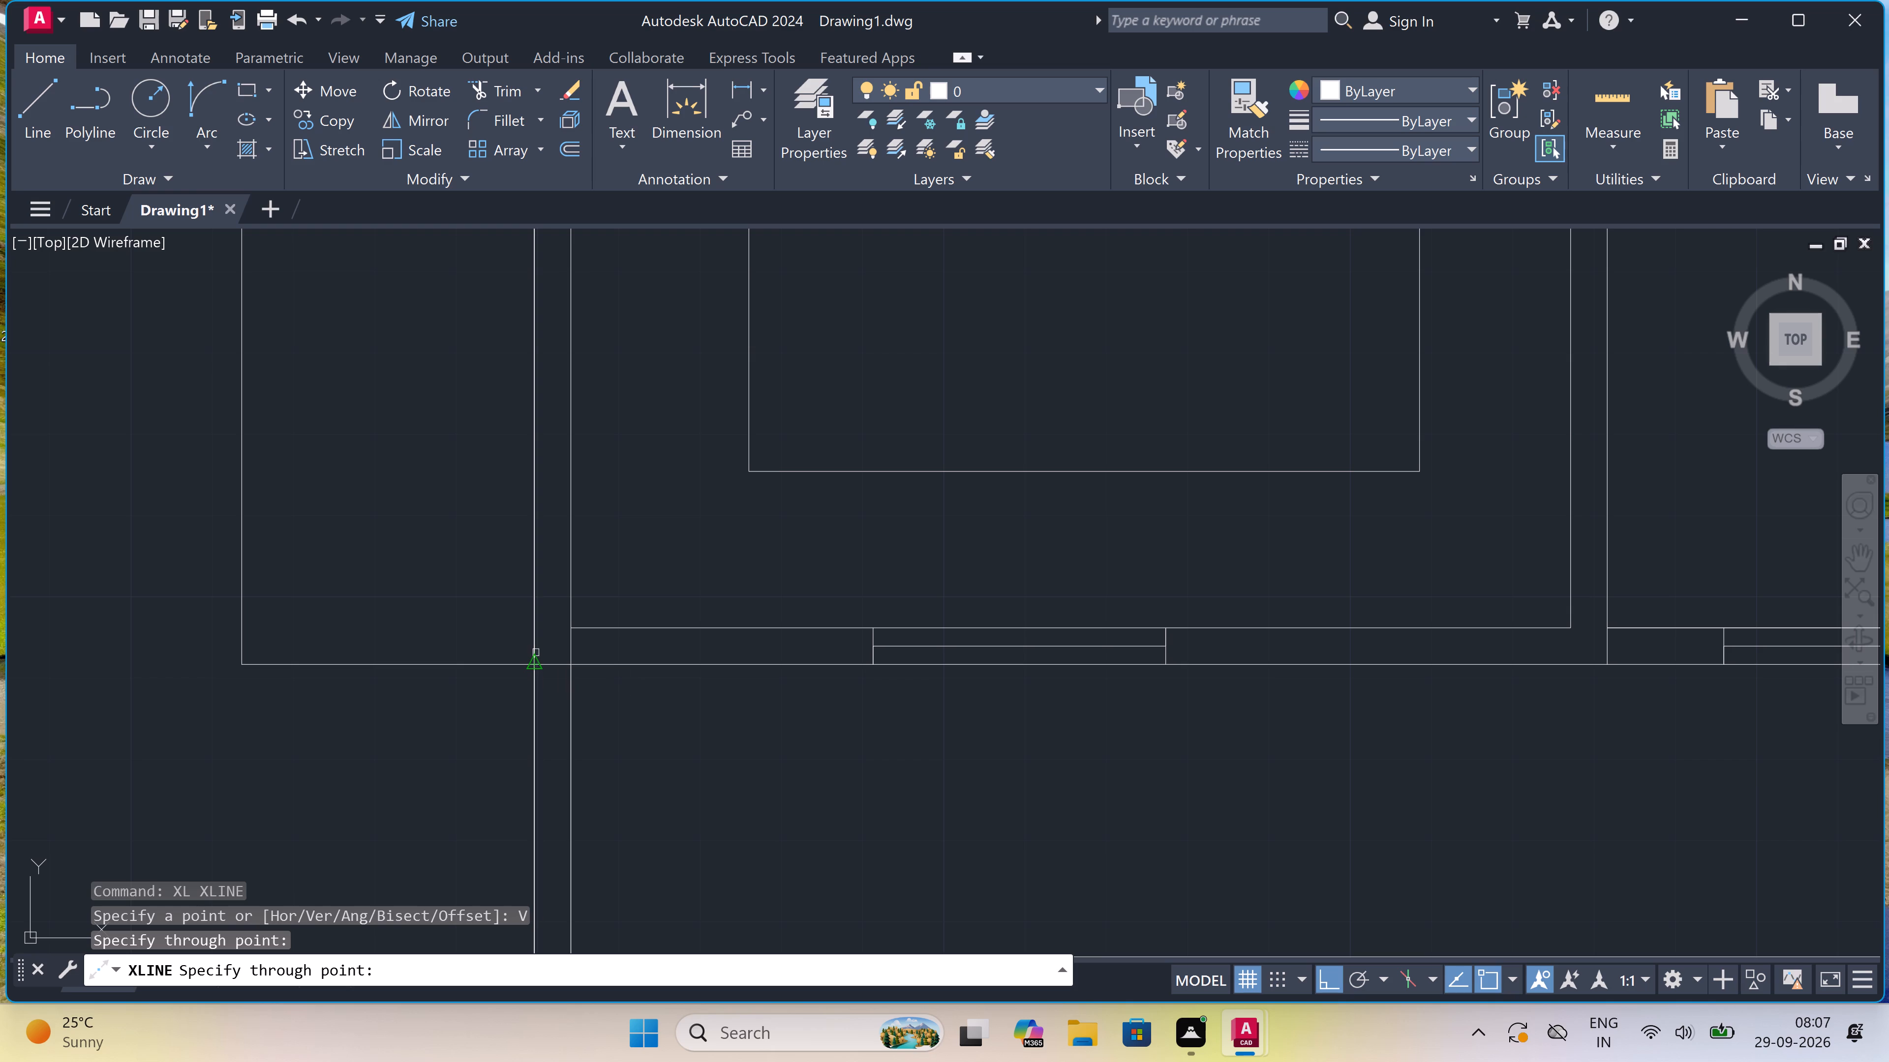
# Add vertical construction lines through both jambs of the two westernmost windows in the original plan's south wall.
pyautogui.scroll(-3, 565, 685)
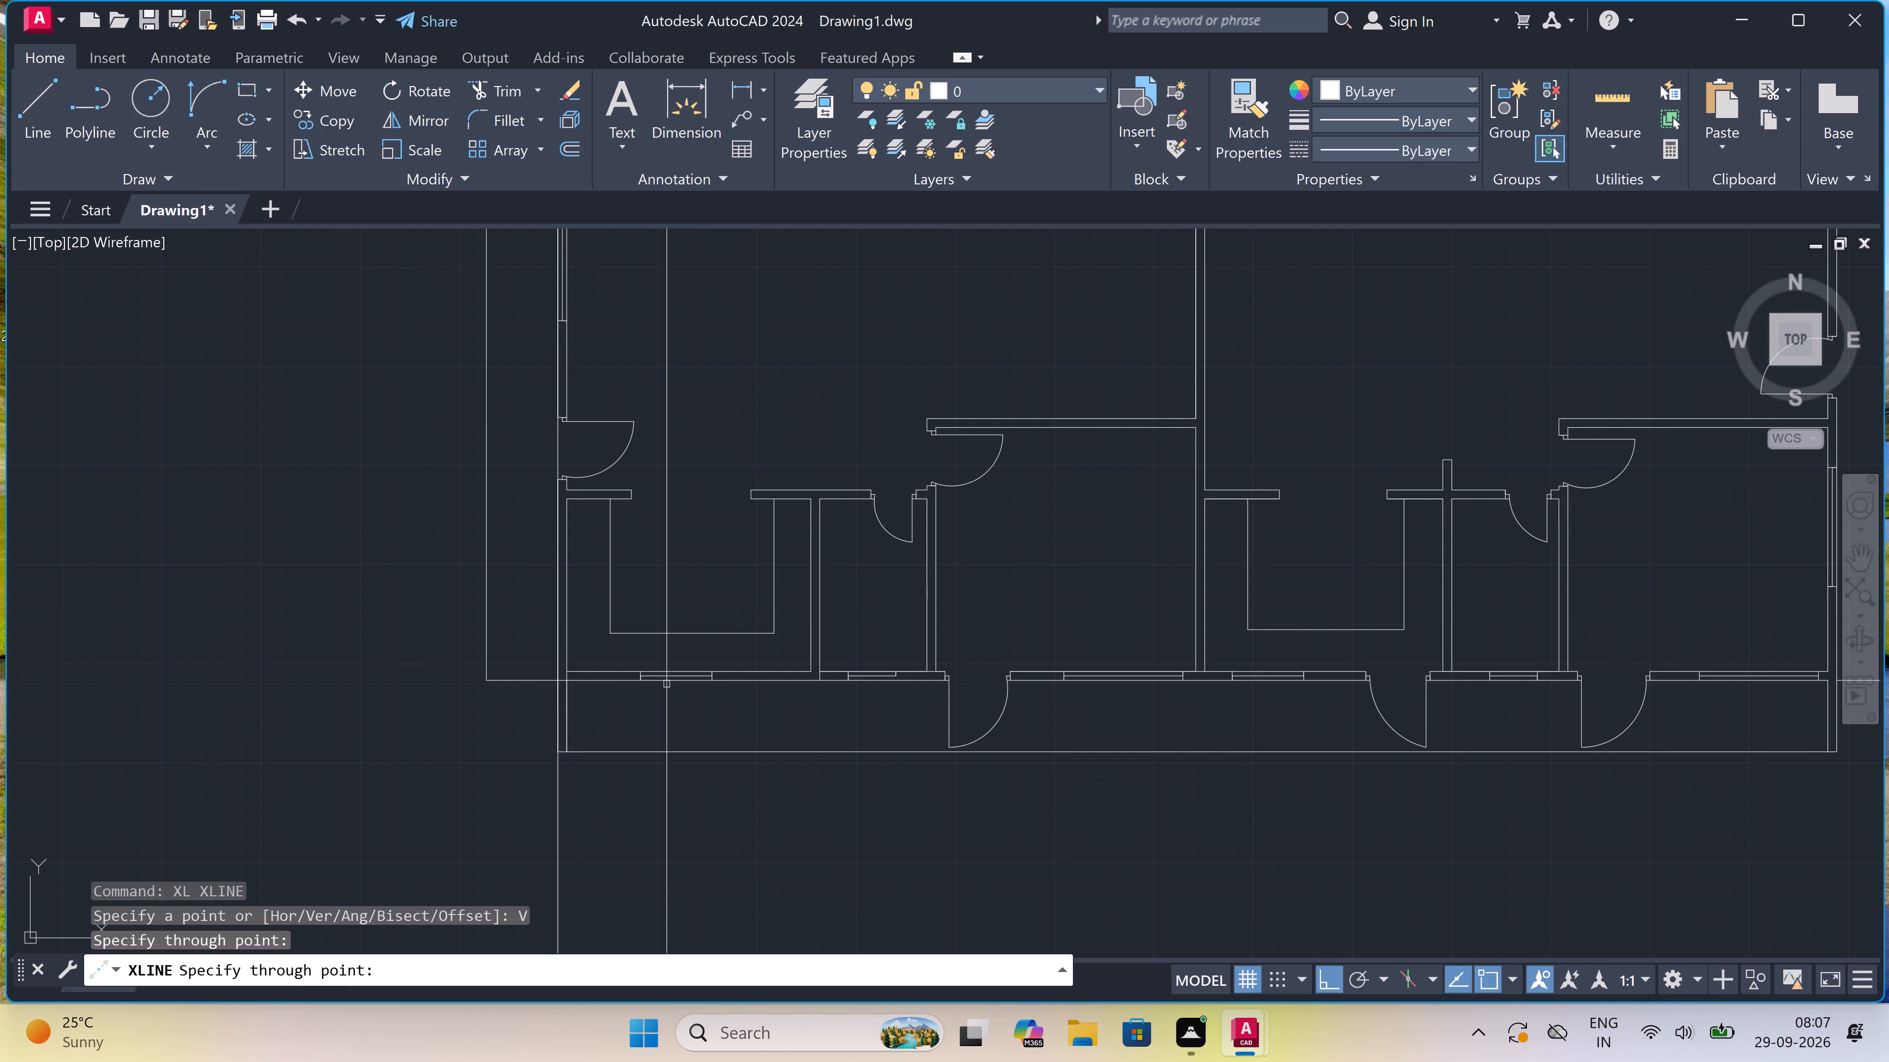
pyautogui.scroll(2, 667, 684)
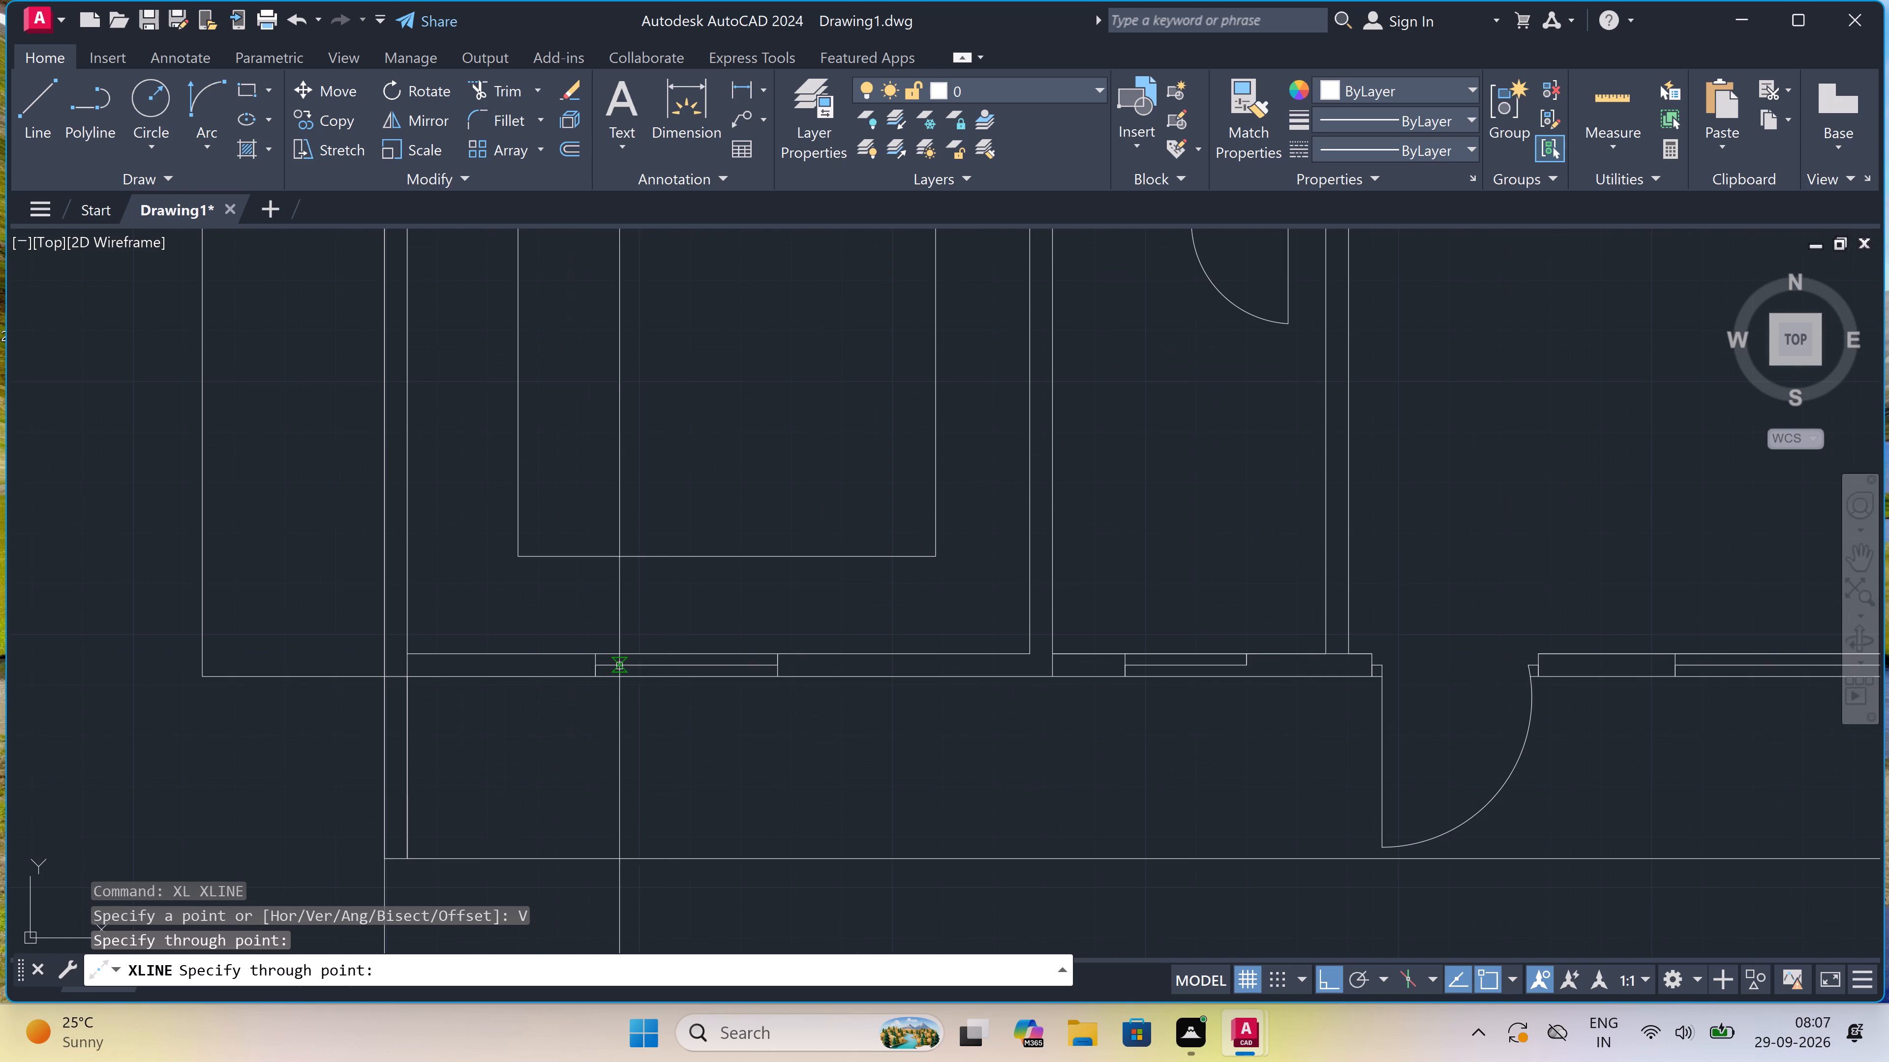
pyautogui.scroll(1, 619, 666)
pyautogui.moveTo(580, 683); pyautogui.dragTo(587, 681)
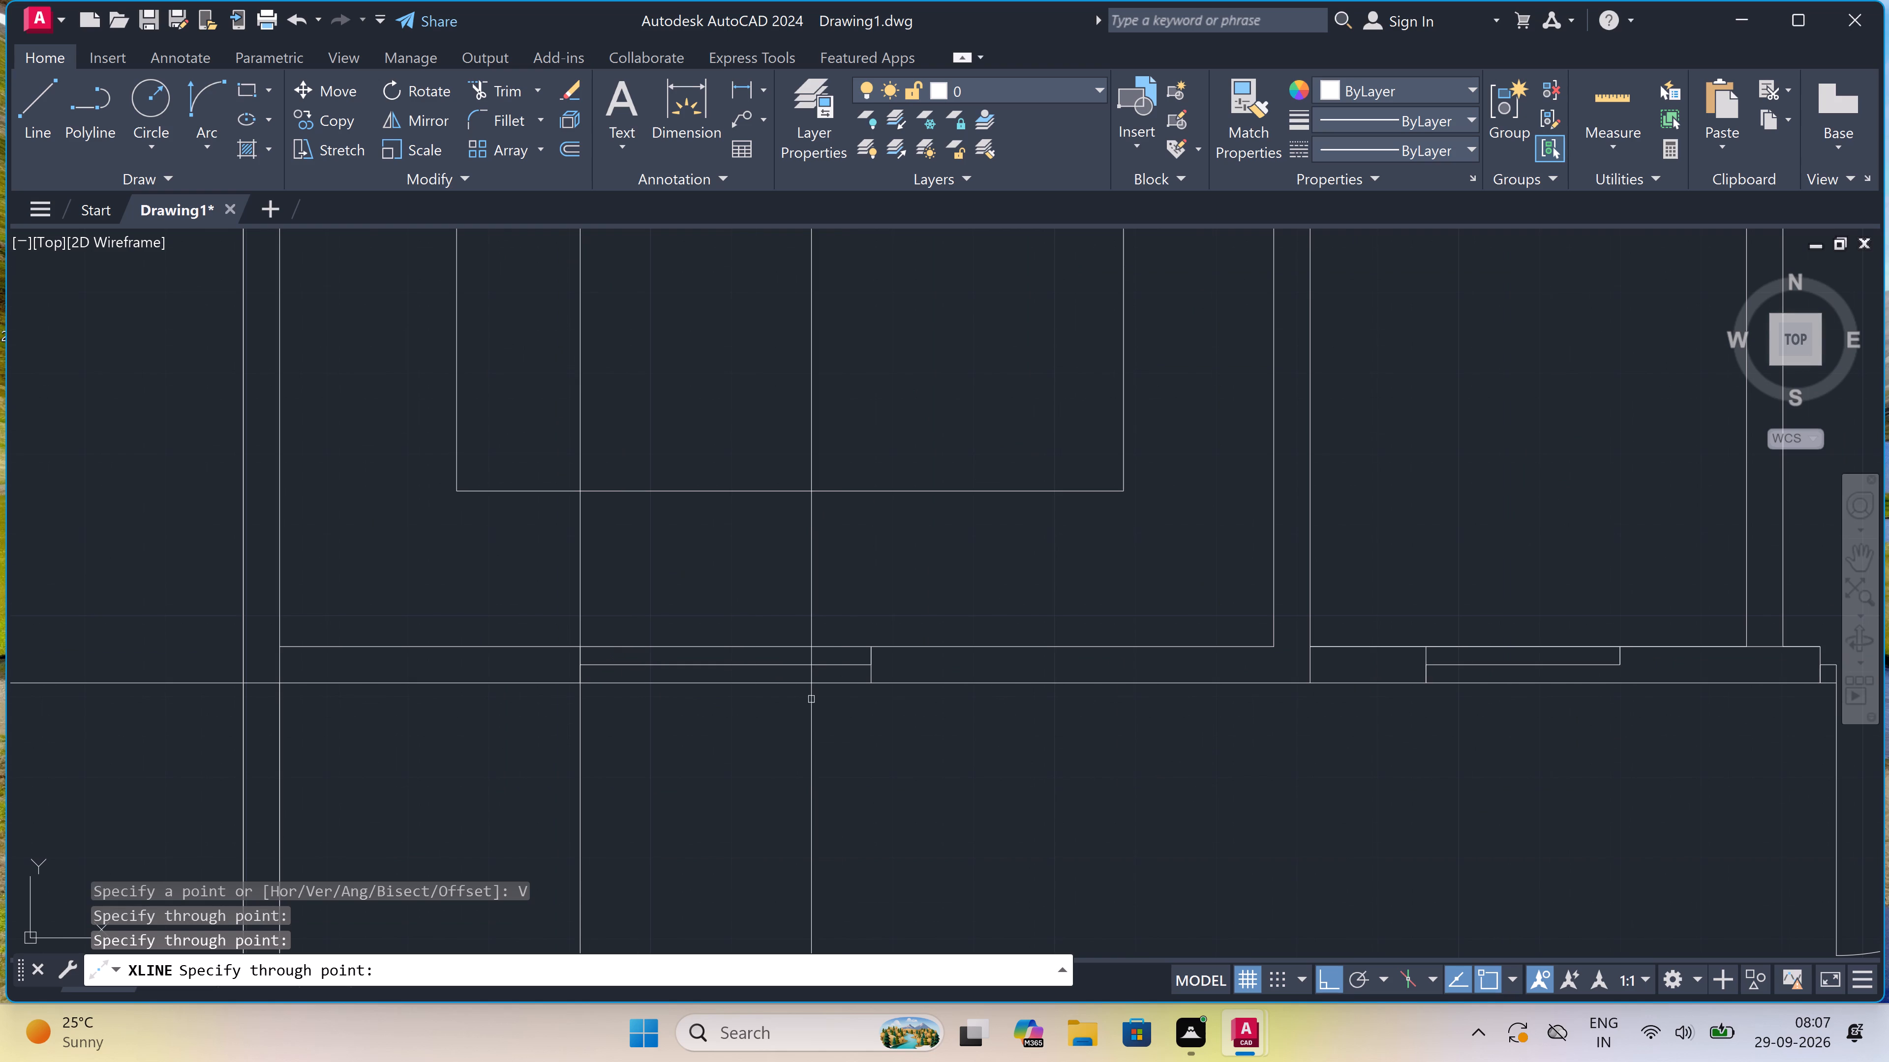
pyautogui.click(868, 680)
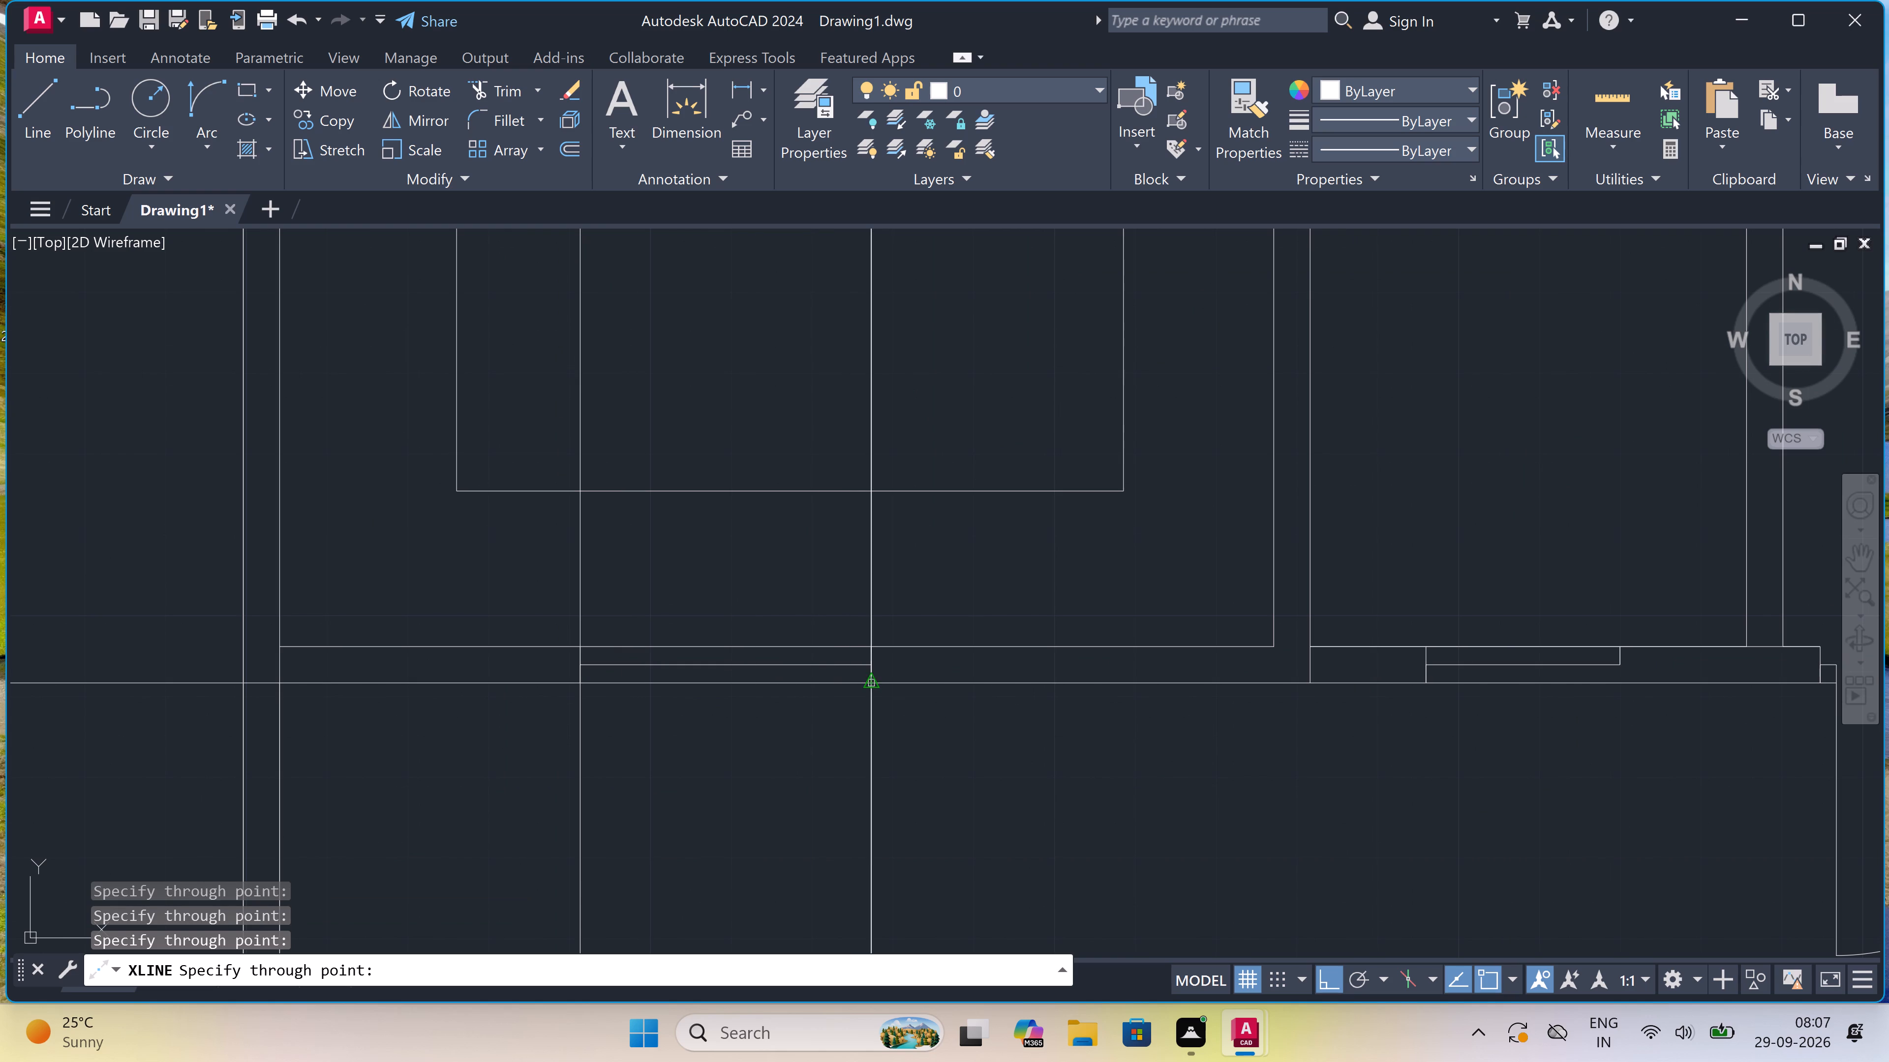
pyautogui.scroll(-4, 665, 687)
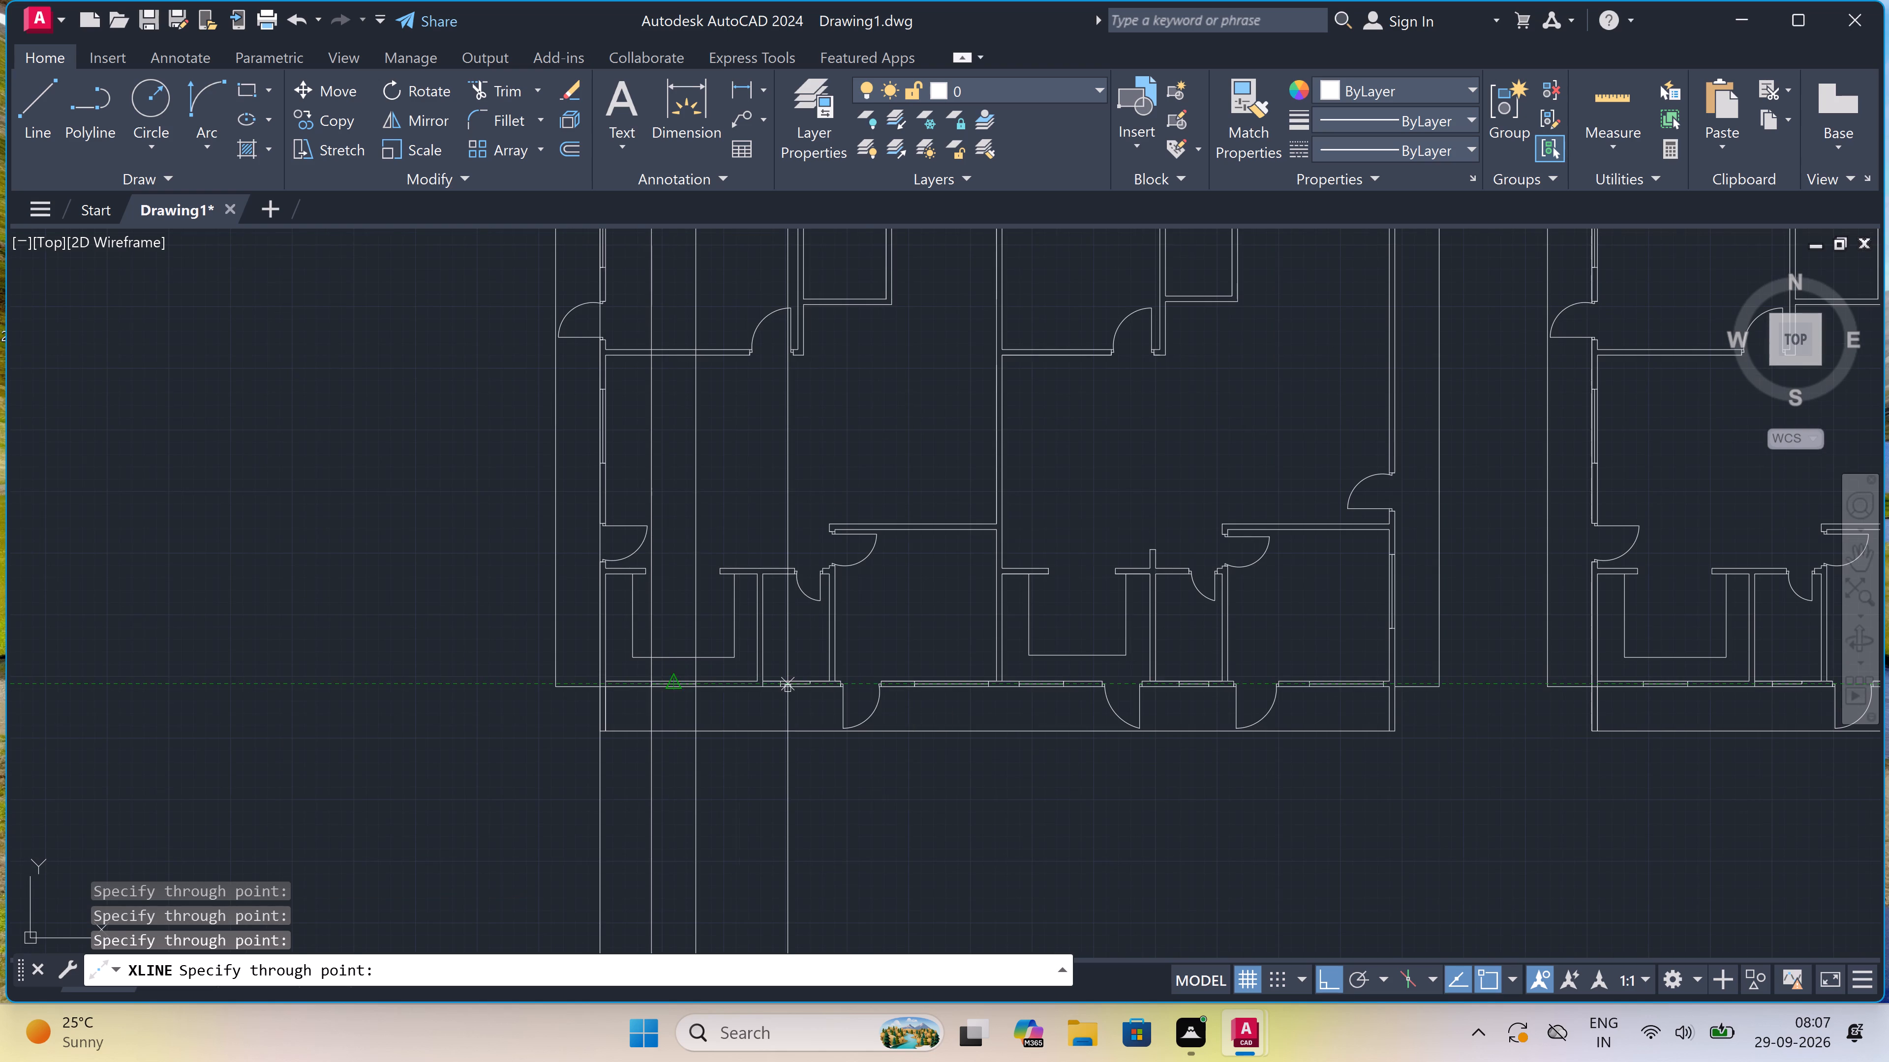
pyautogui.scroll(4, 792, 686)
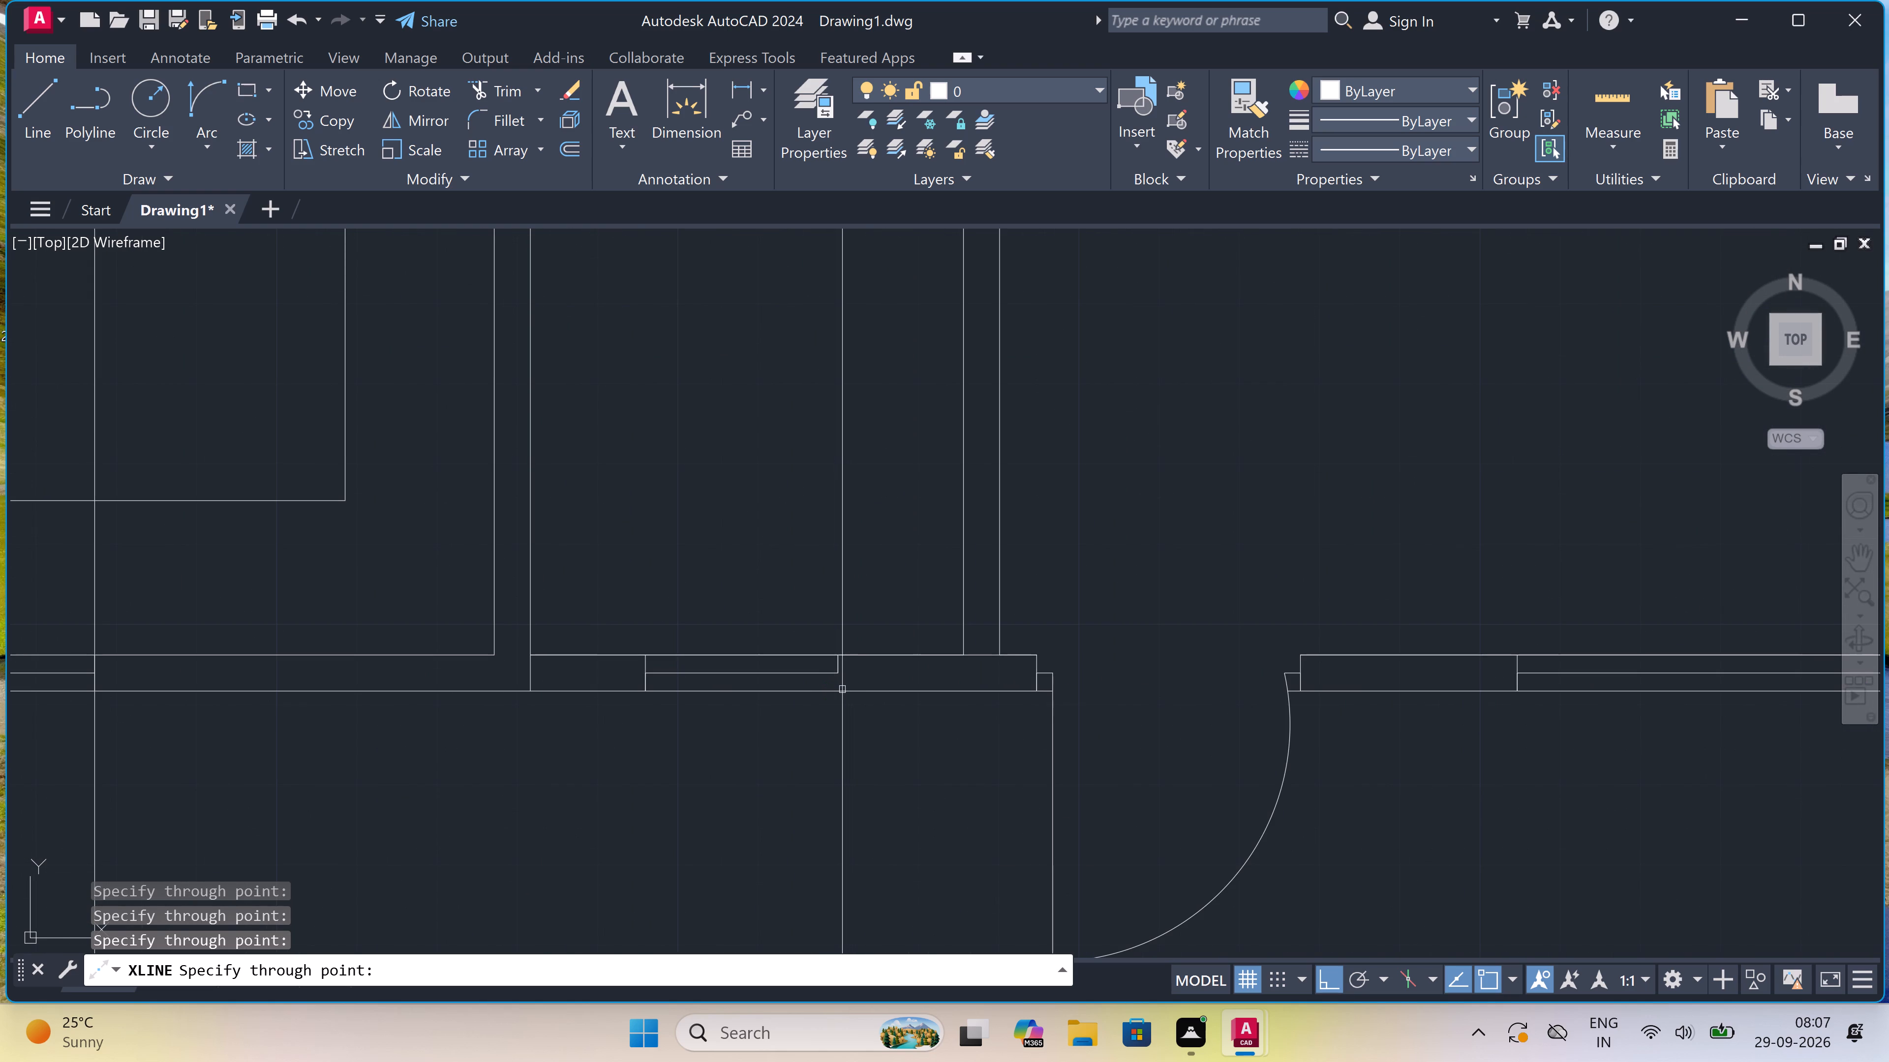
pyautogui.click(839, 686)
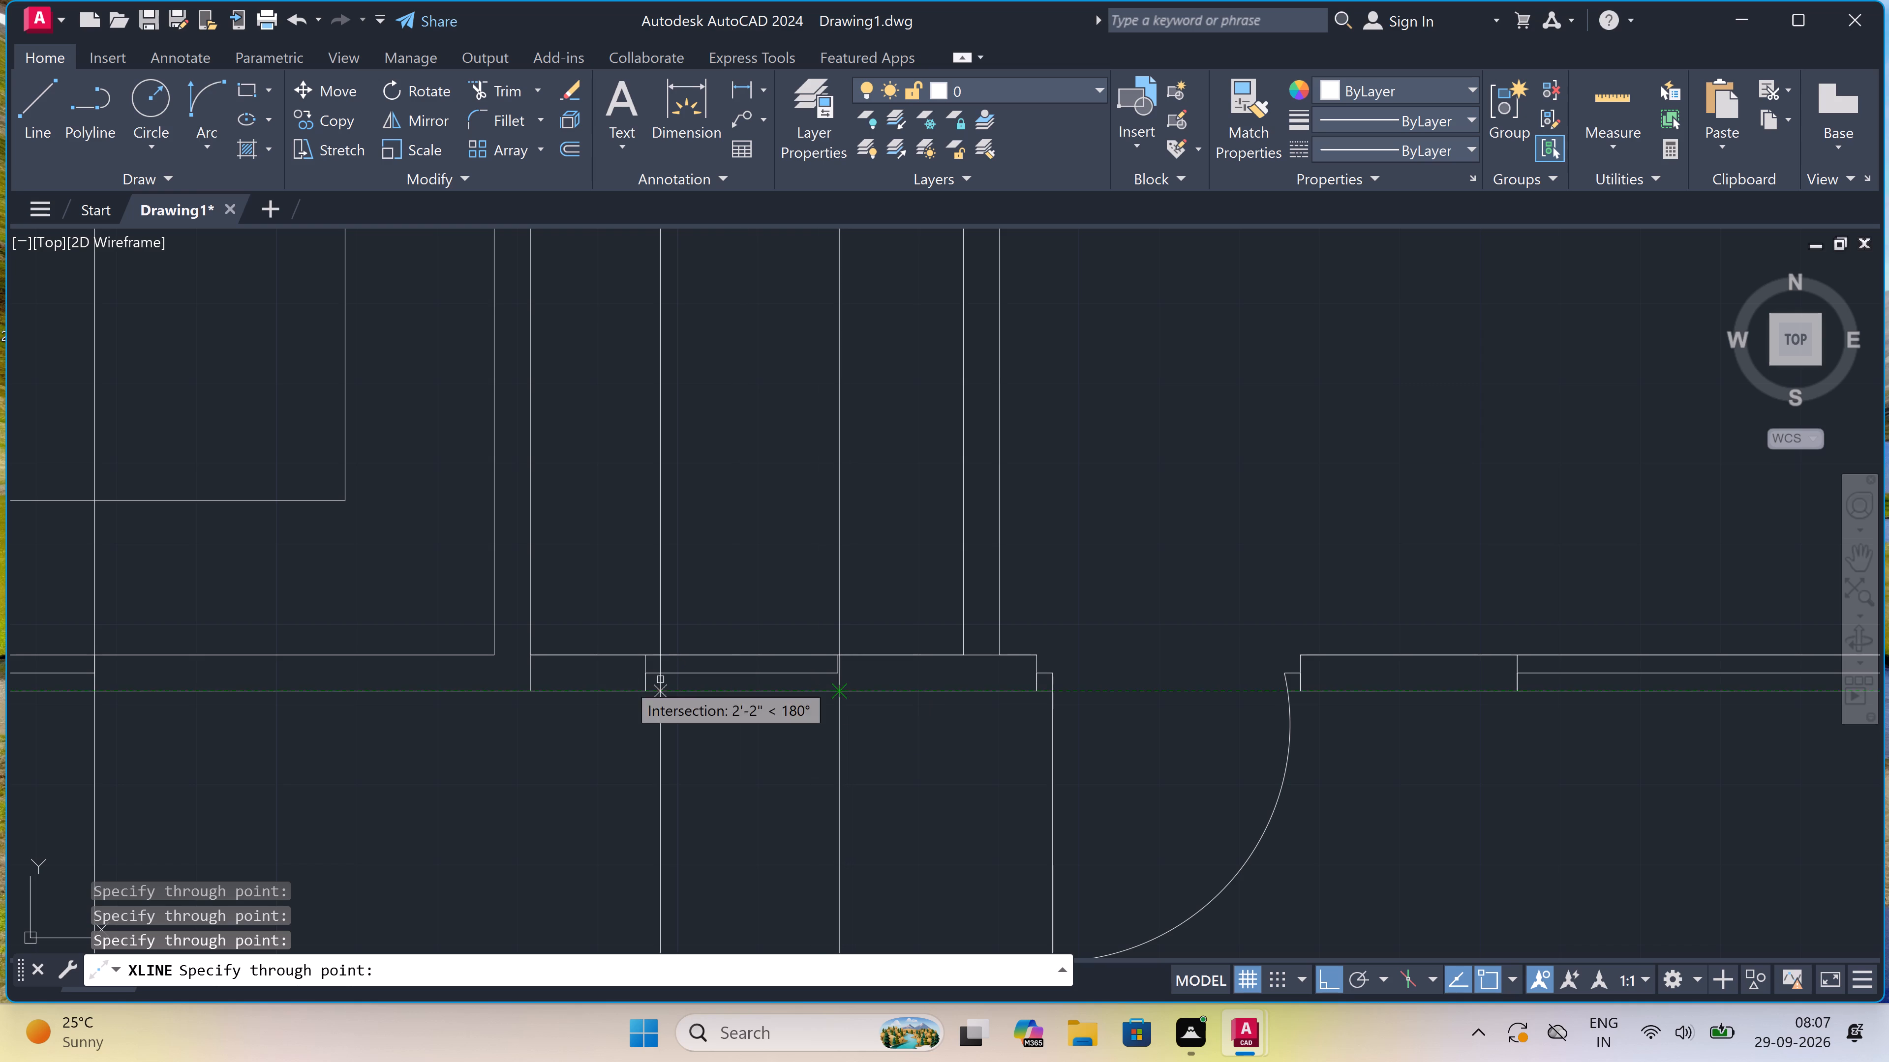
pyautogui.click(646, 685)
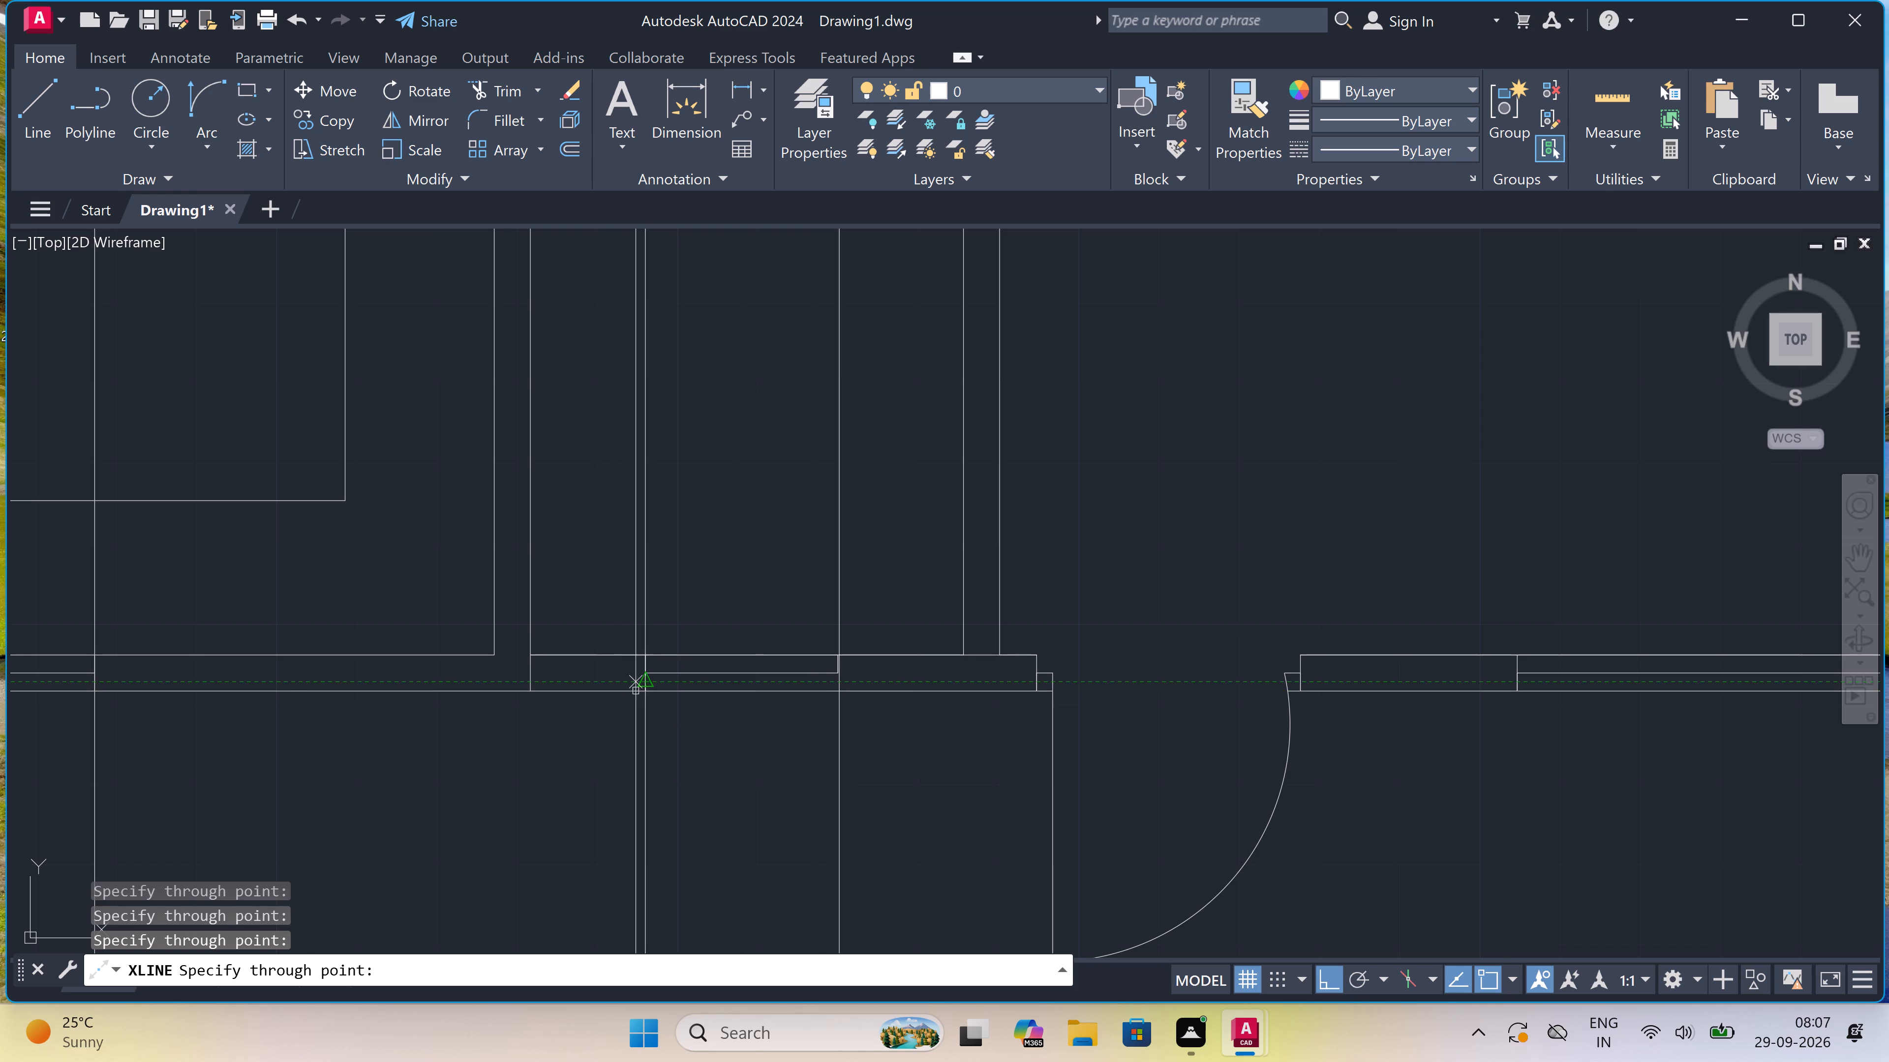
# Add vertical construction lines through both wall ends of the westernmost door opening in the south wall.
pyautogui.scroll(-5, 628, 696)
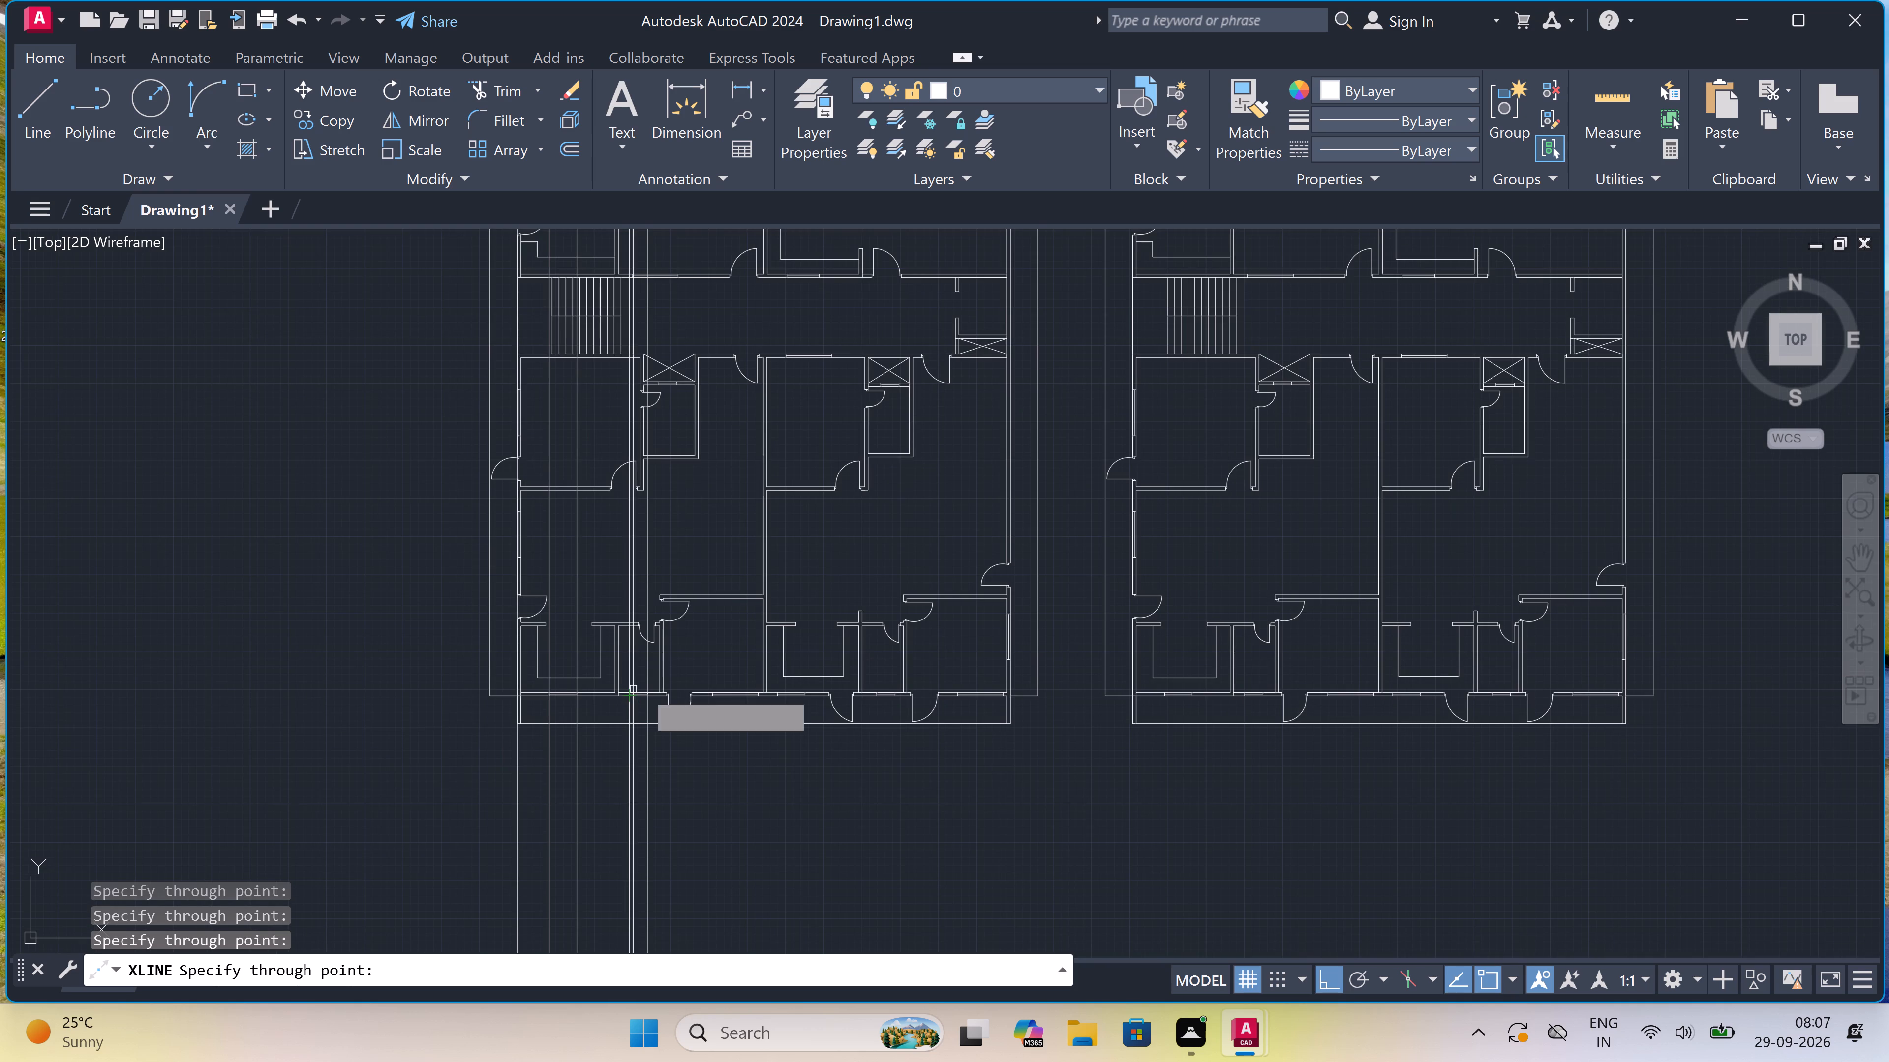
pyautogui.scroll(2, 718, 722)
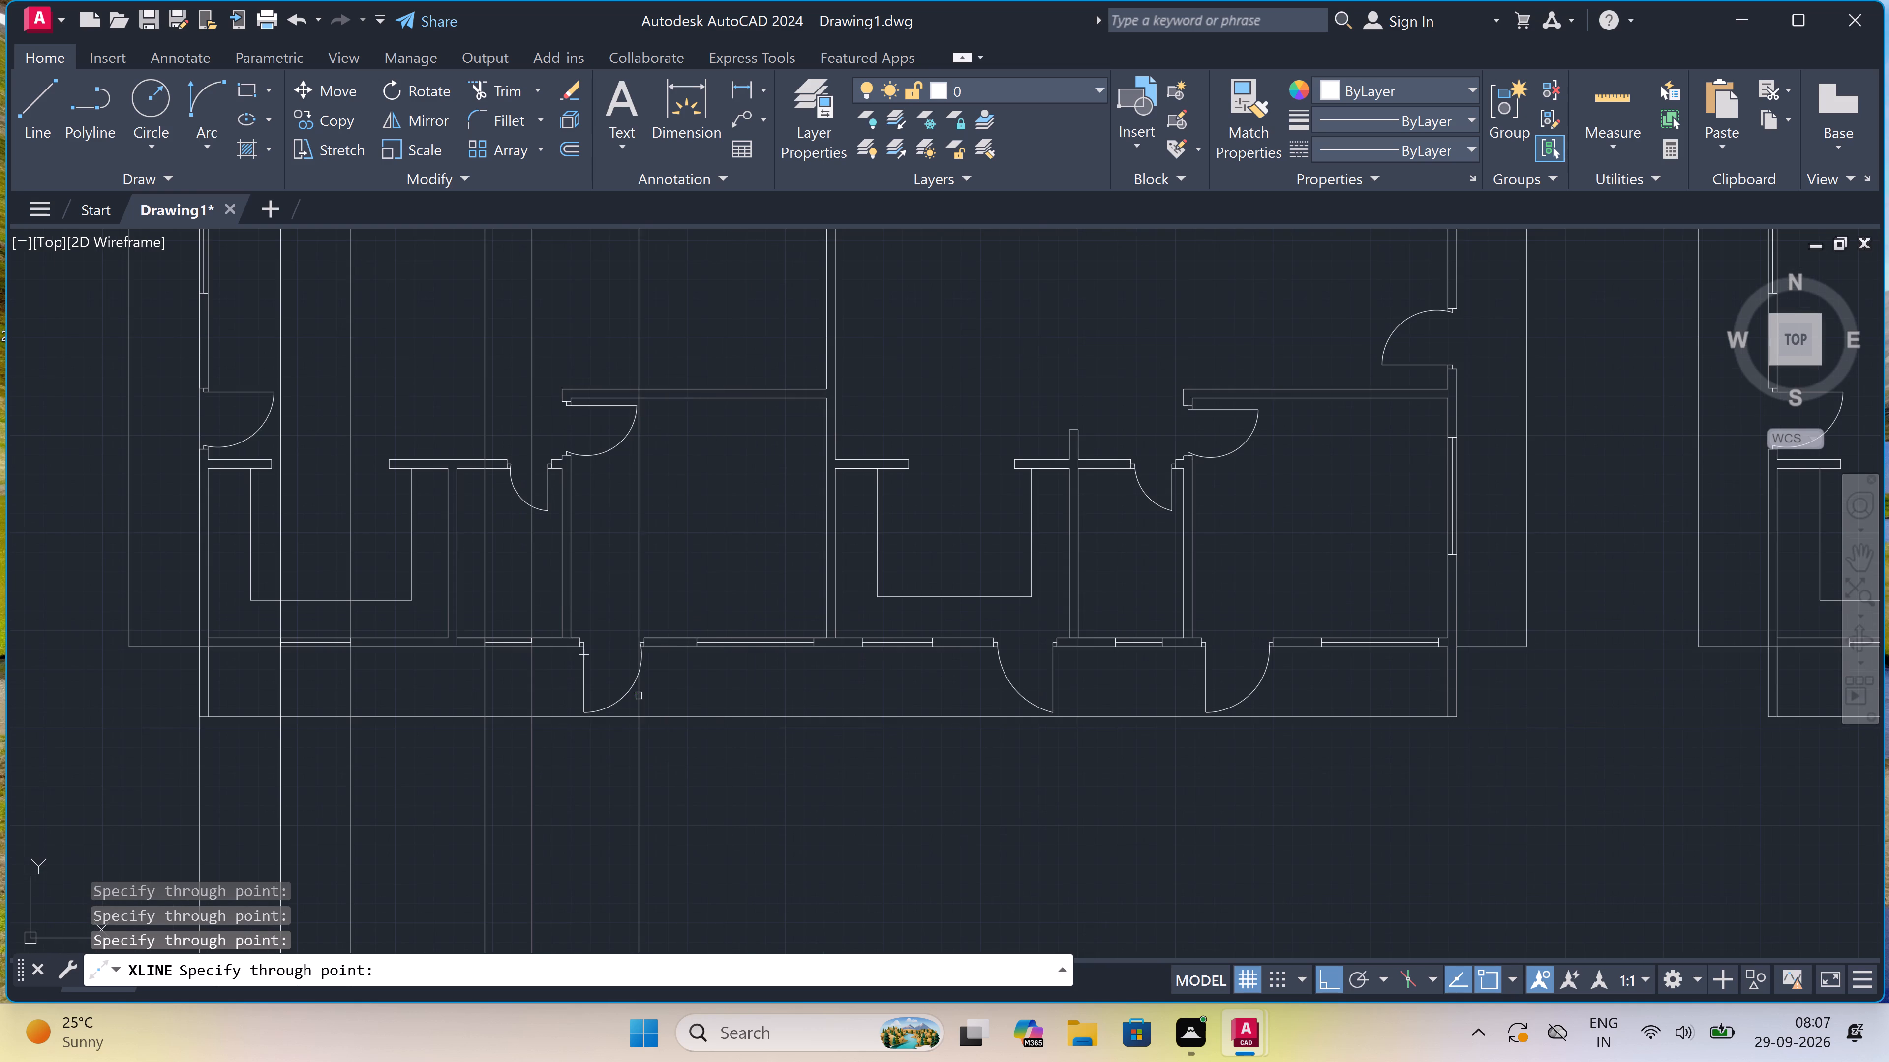
pyautogui.scroll(2, 575, 647)
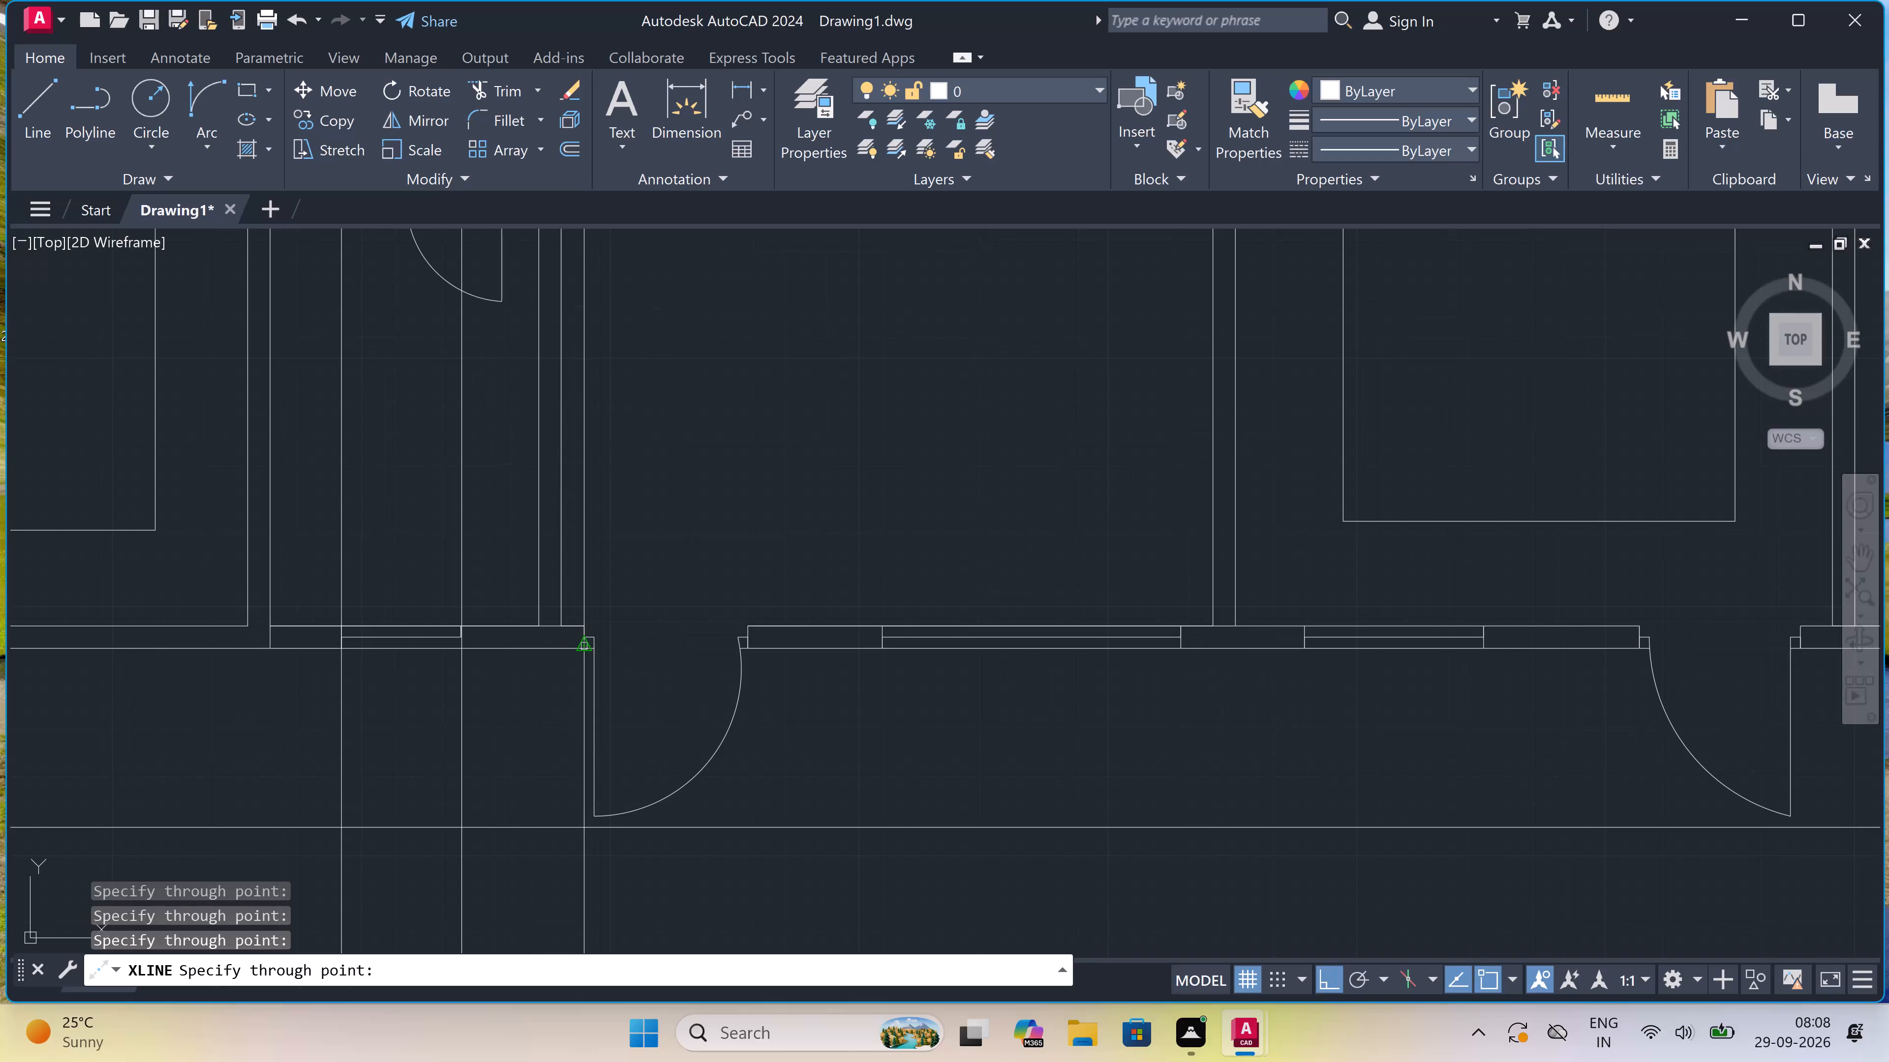
pyautogui.click(577, 646)
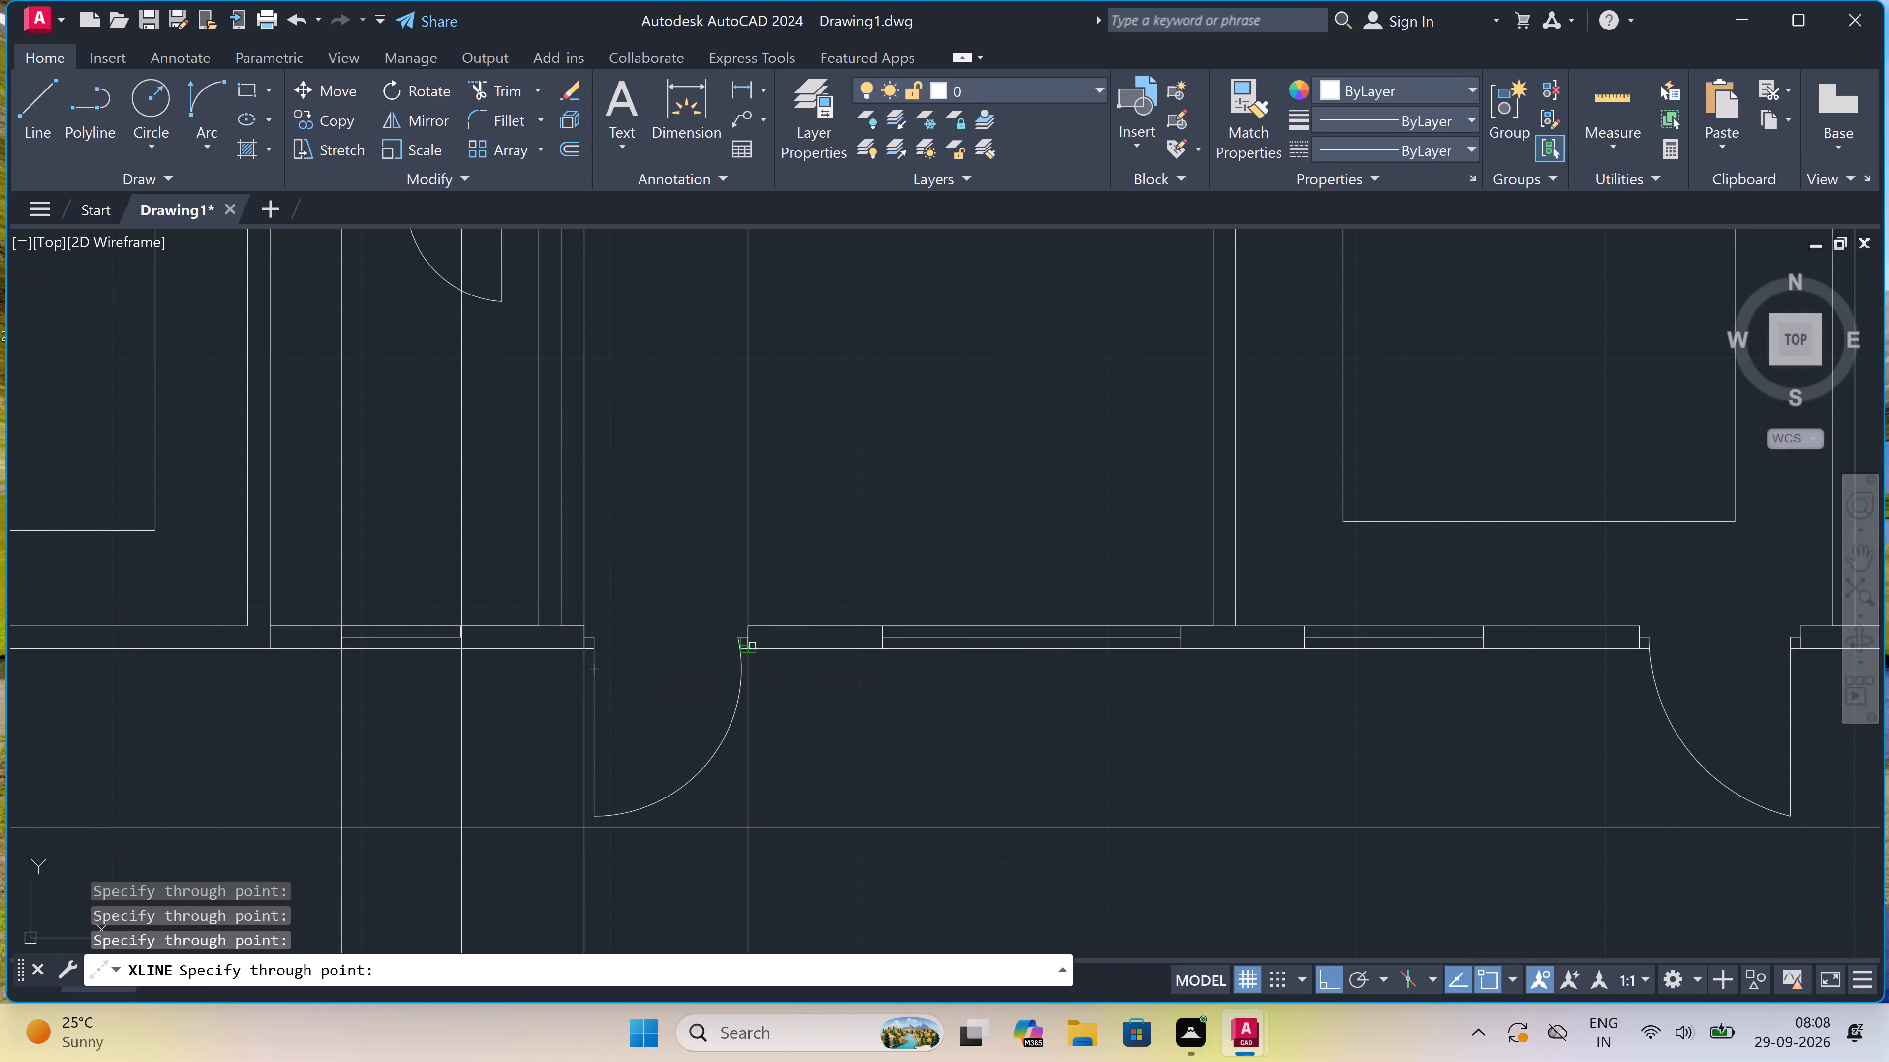
pyautogui.click(749, 648)
# Add vertical construction lines through both jambs of the two windows between the south wall's first and second doors.
pyautogui.scroll(-2, 746, 647)
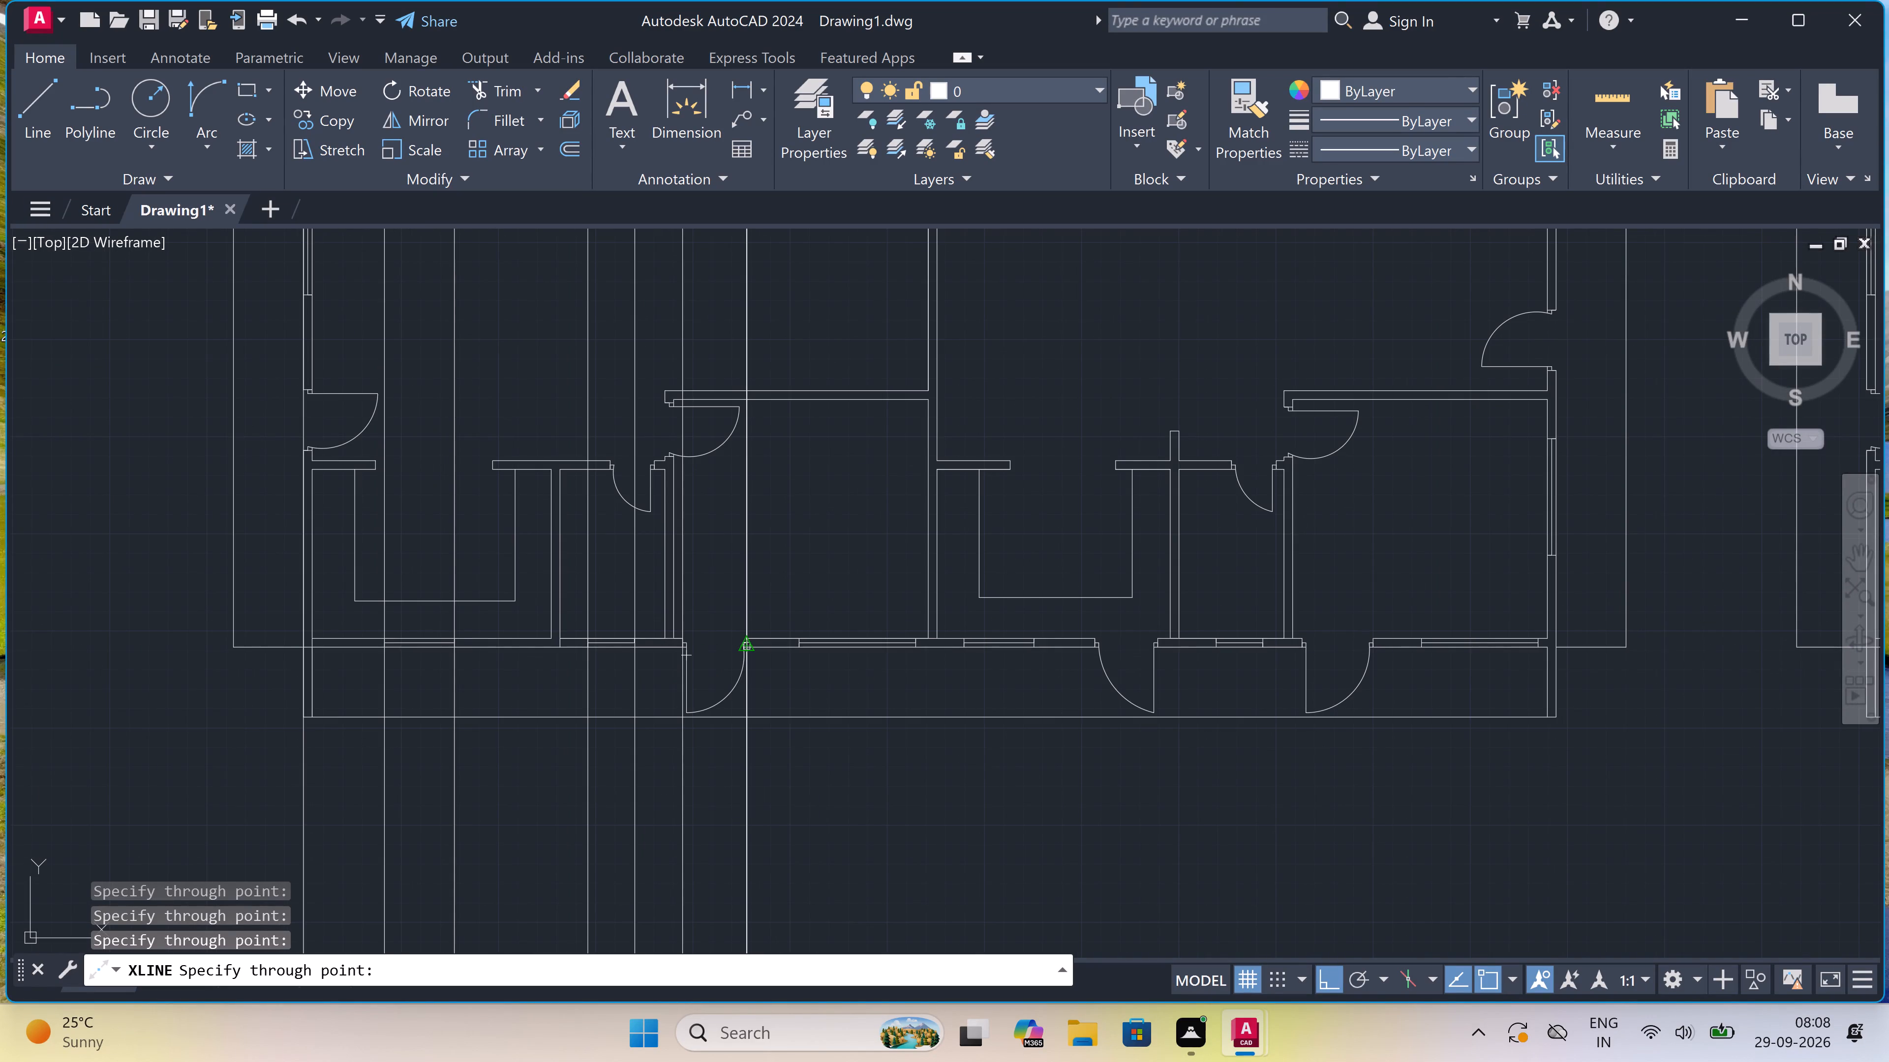
pyautogui.scroll(1, 804, 648)
pyautogui.click(799, 645)
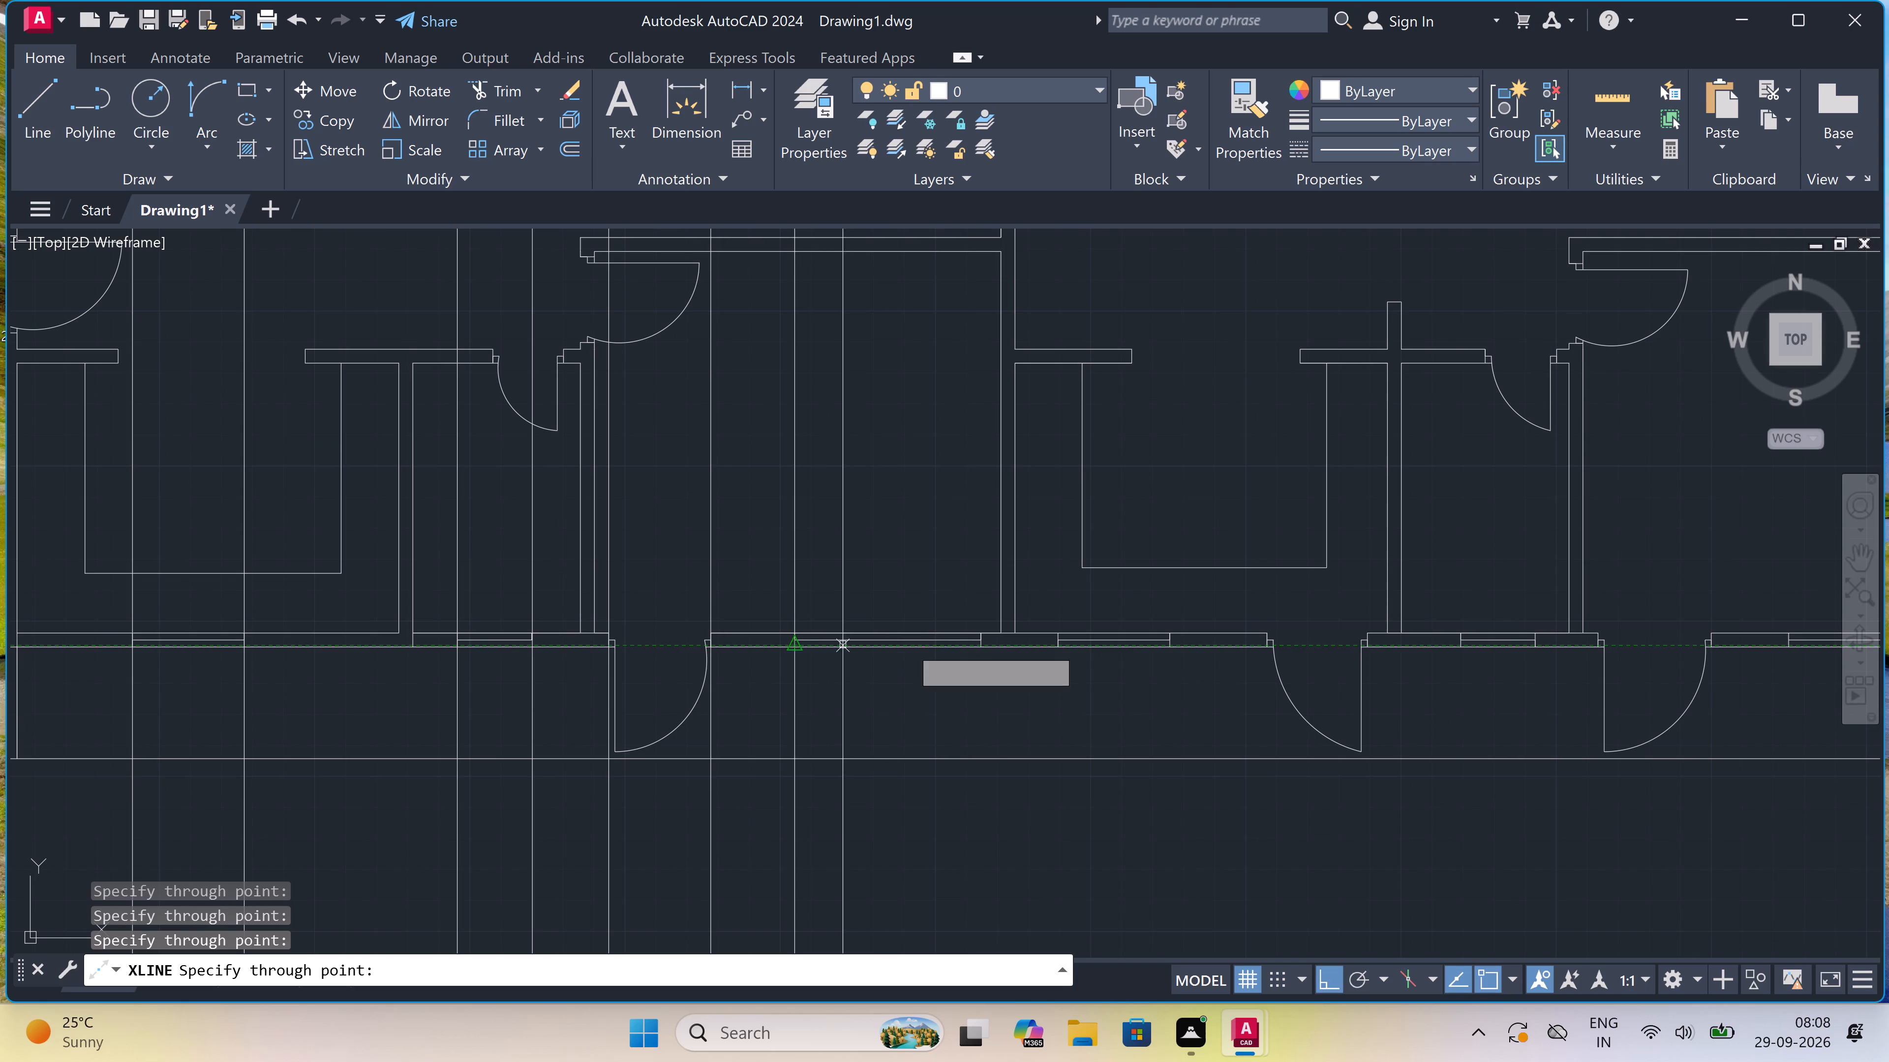
pyautogui.click(975, 642)
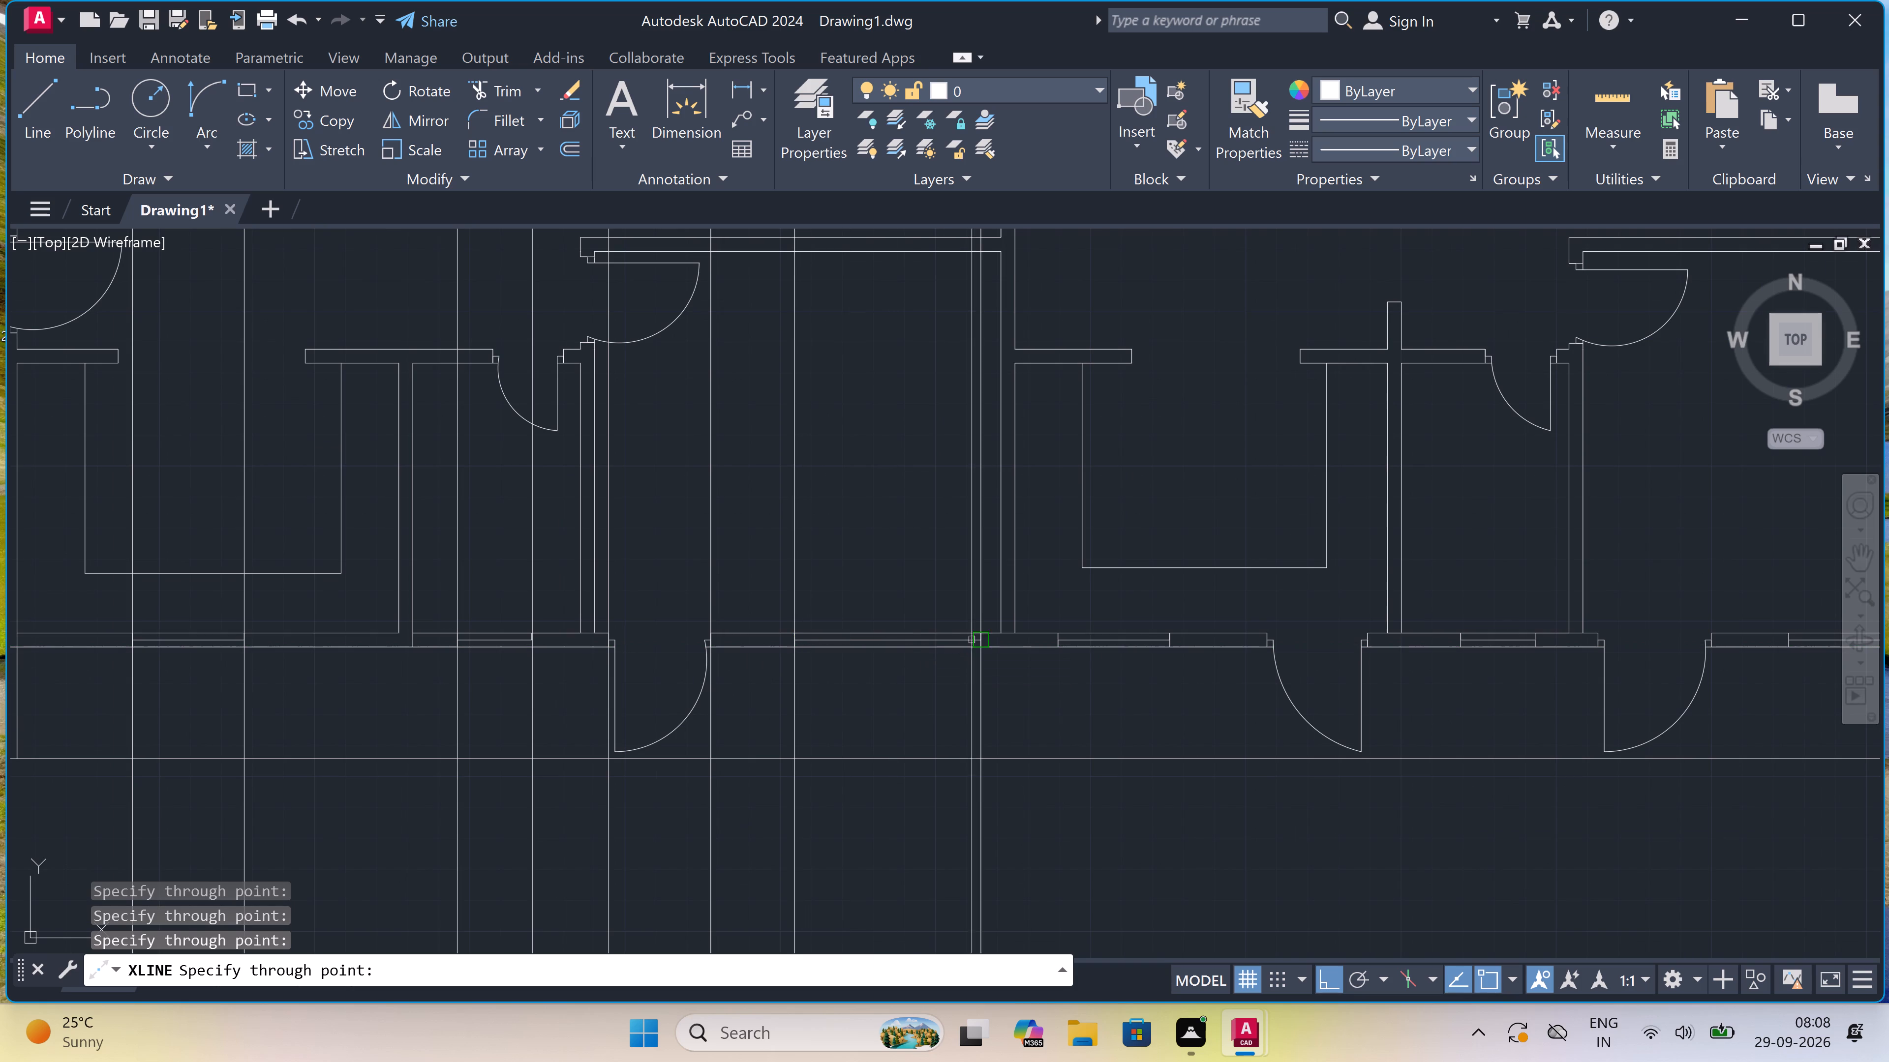
pyautogui.scroll(-3, 832, 666)
pyautogui.scroll(3, 890, 662)
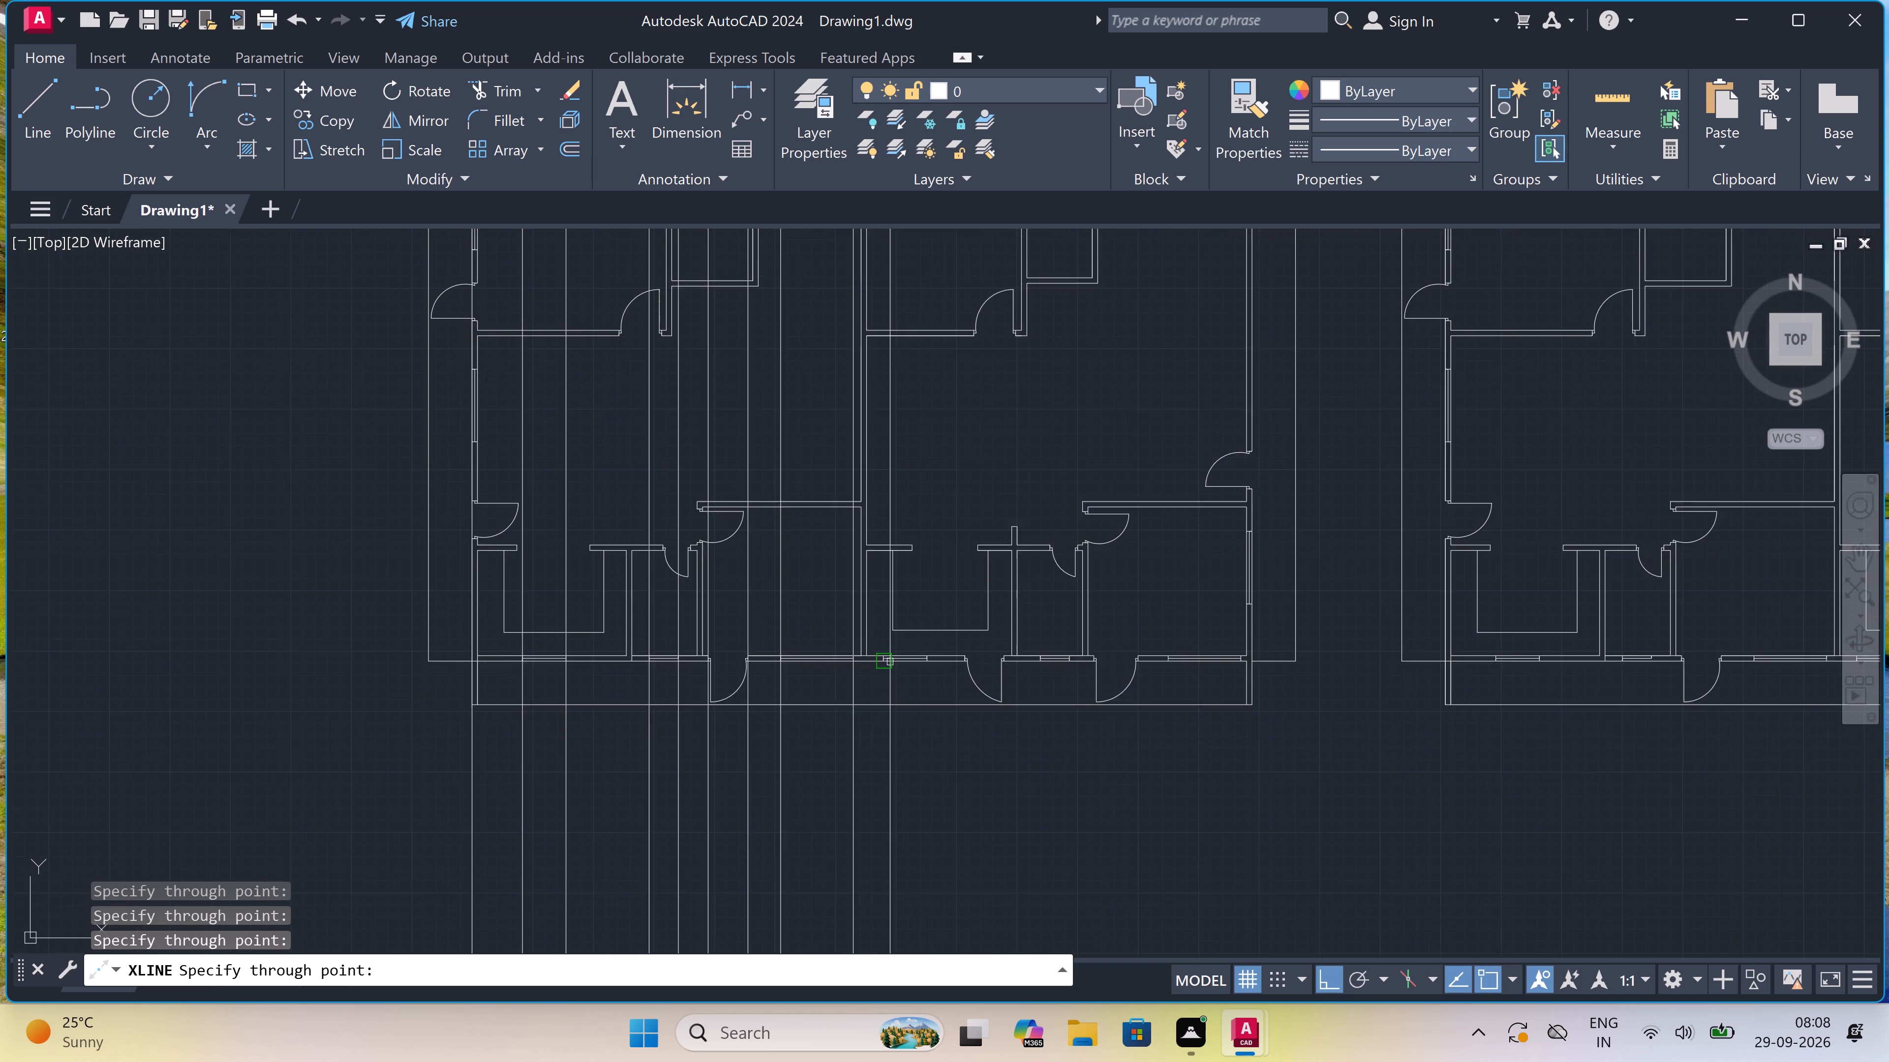
pyautogui.scroll(2, 964, 644)
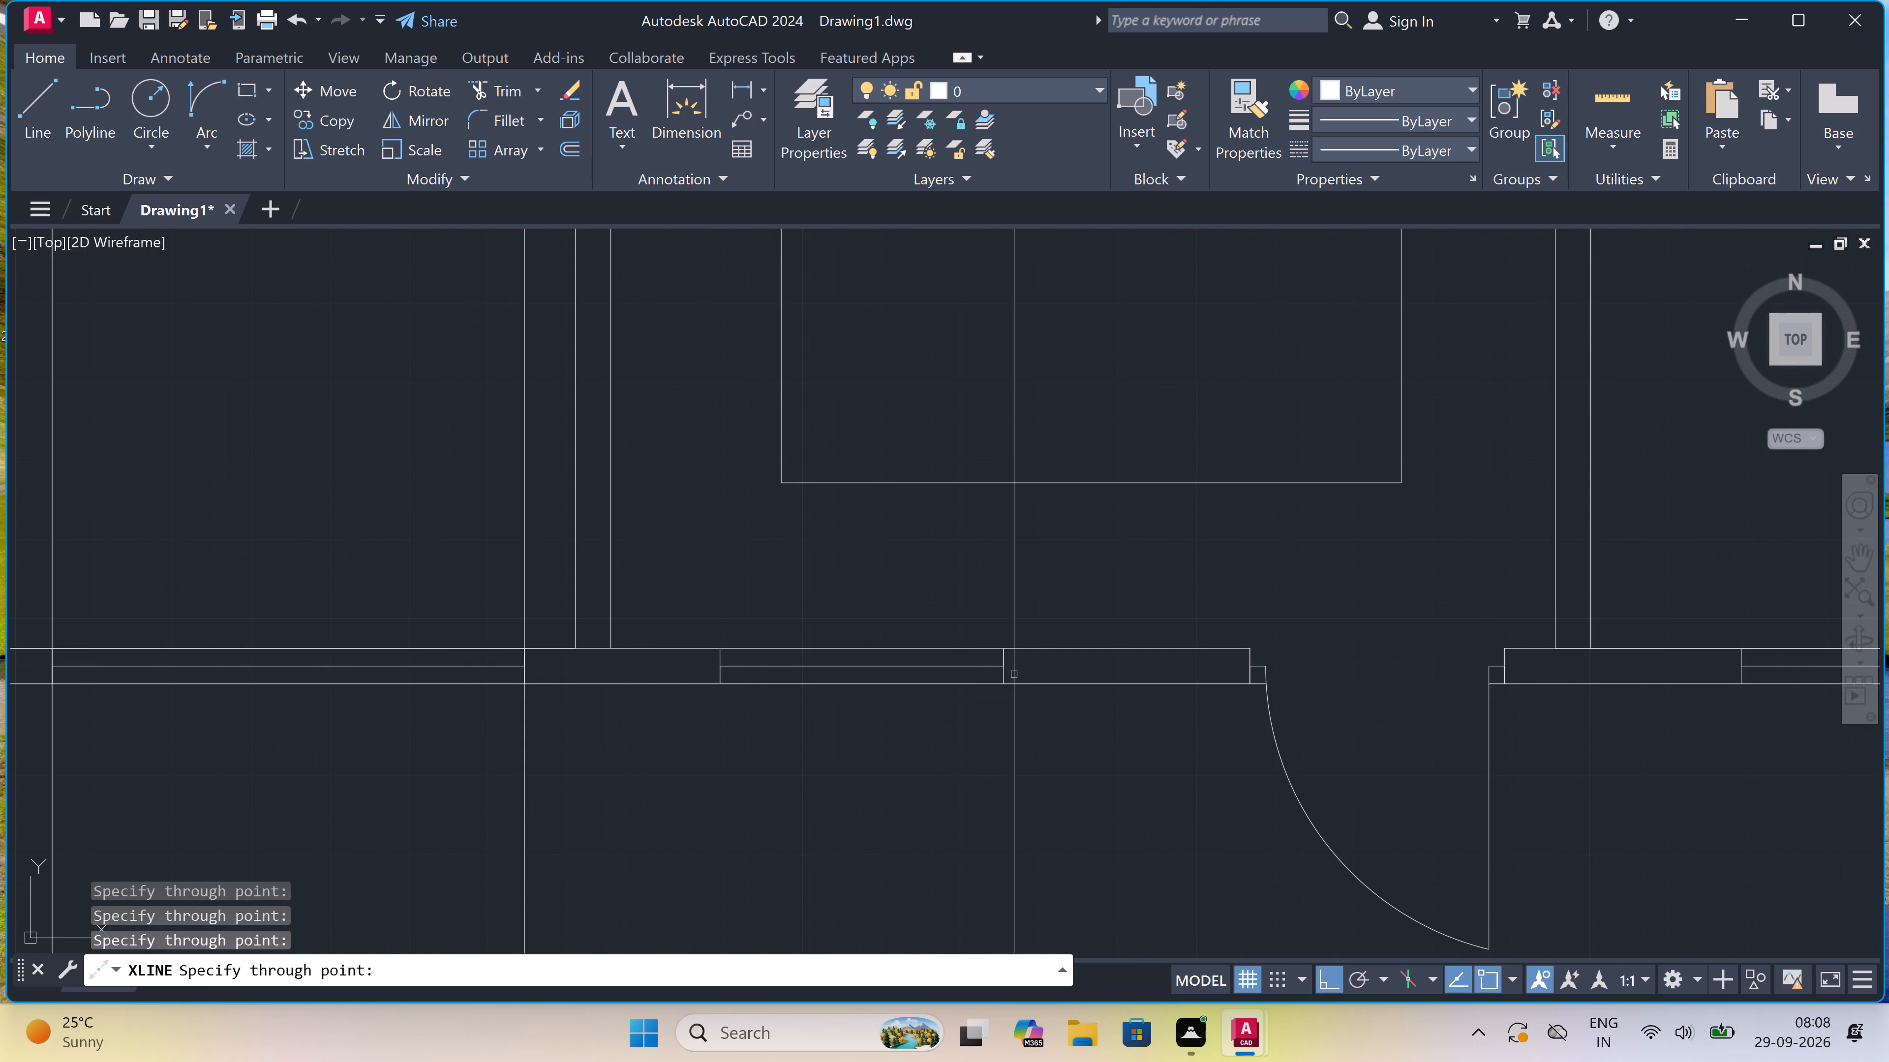
pyautogui.click(997, 681)
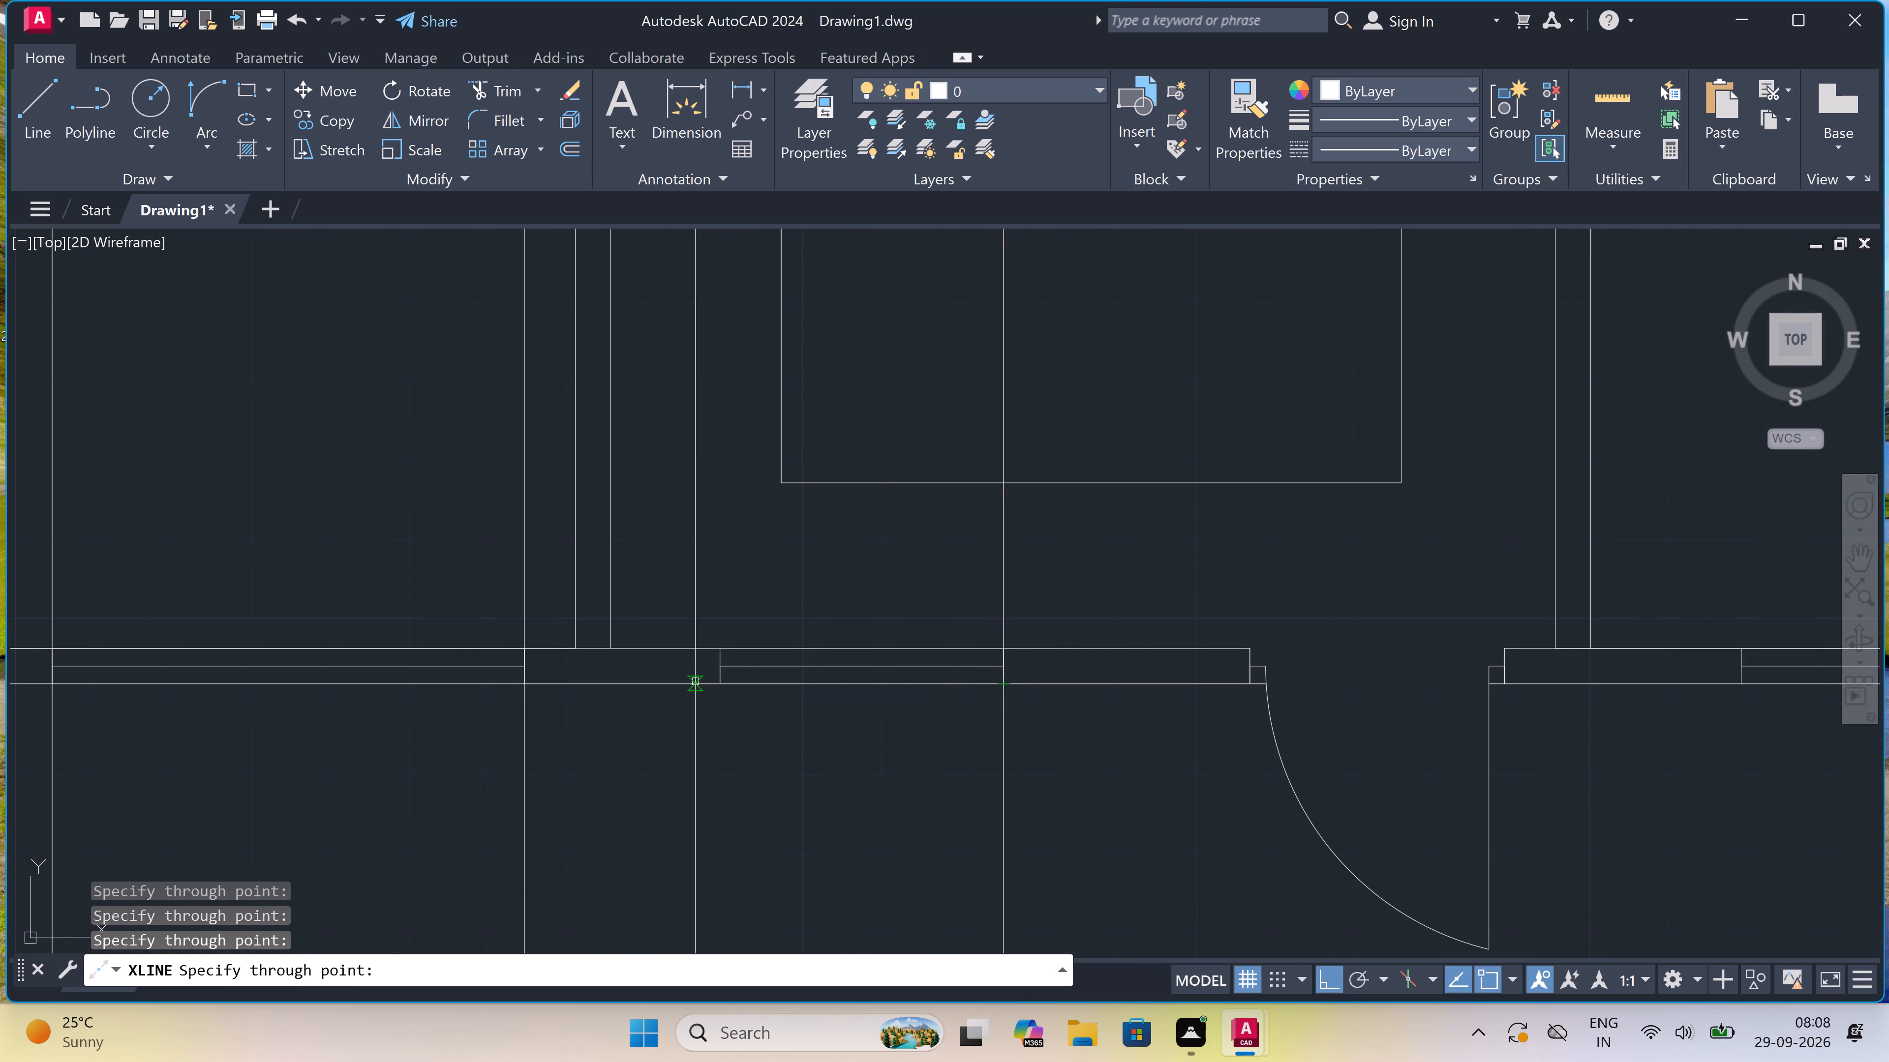
pyautogui.moveTo(715, 681); pyautogui.dragTo(717, 687)
# Add vertical construction lines through both wall ends of the second door opening from the west in the south wall.
pyautogui.scroll(-1, 682, 695)
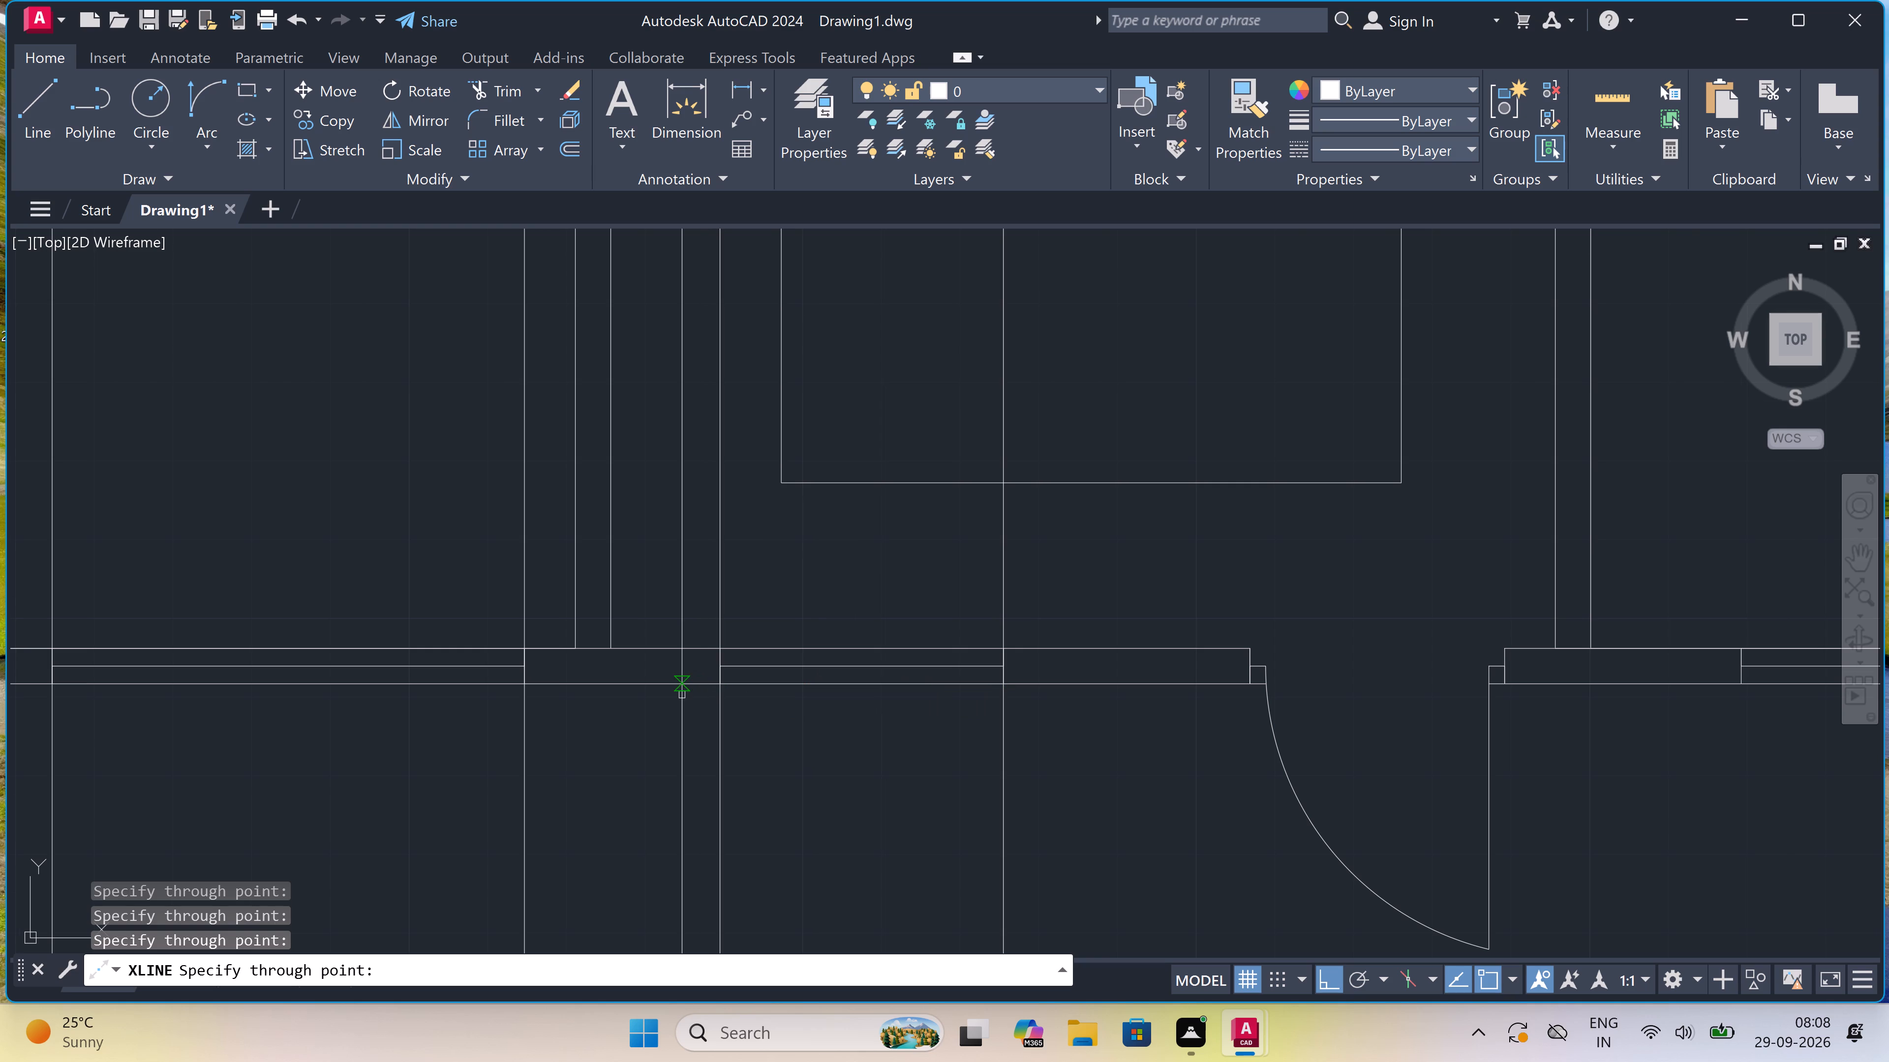
pyautogui.scroll(-2, 682, 695)
pyautogui.scroll(2, 893, 683)
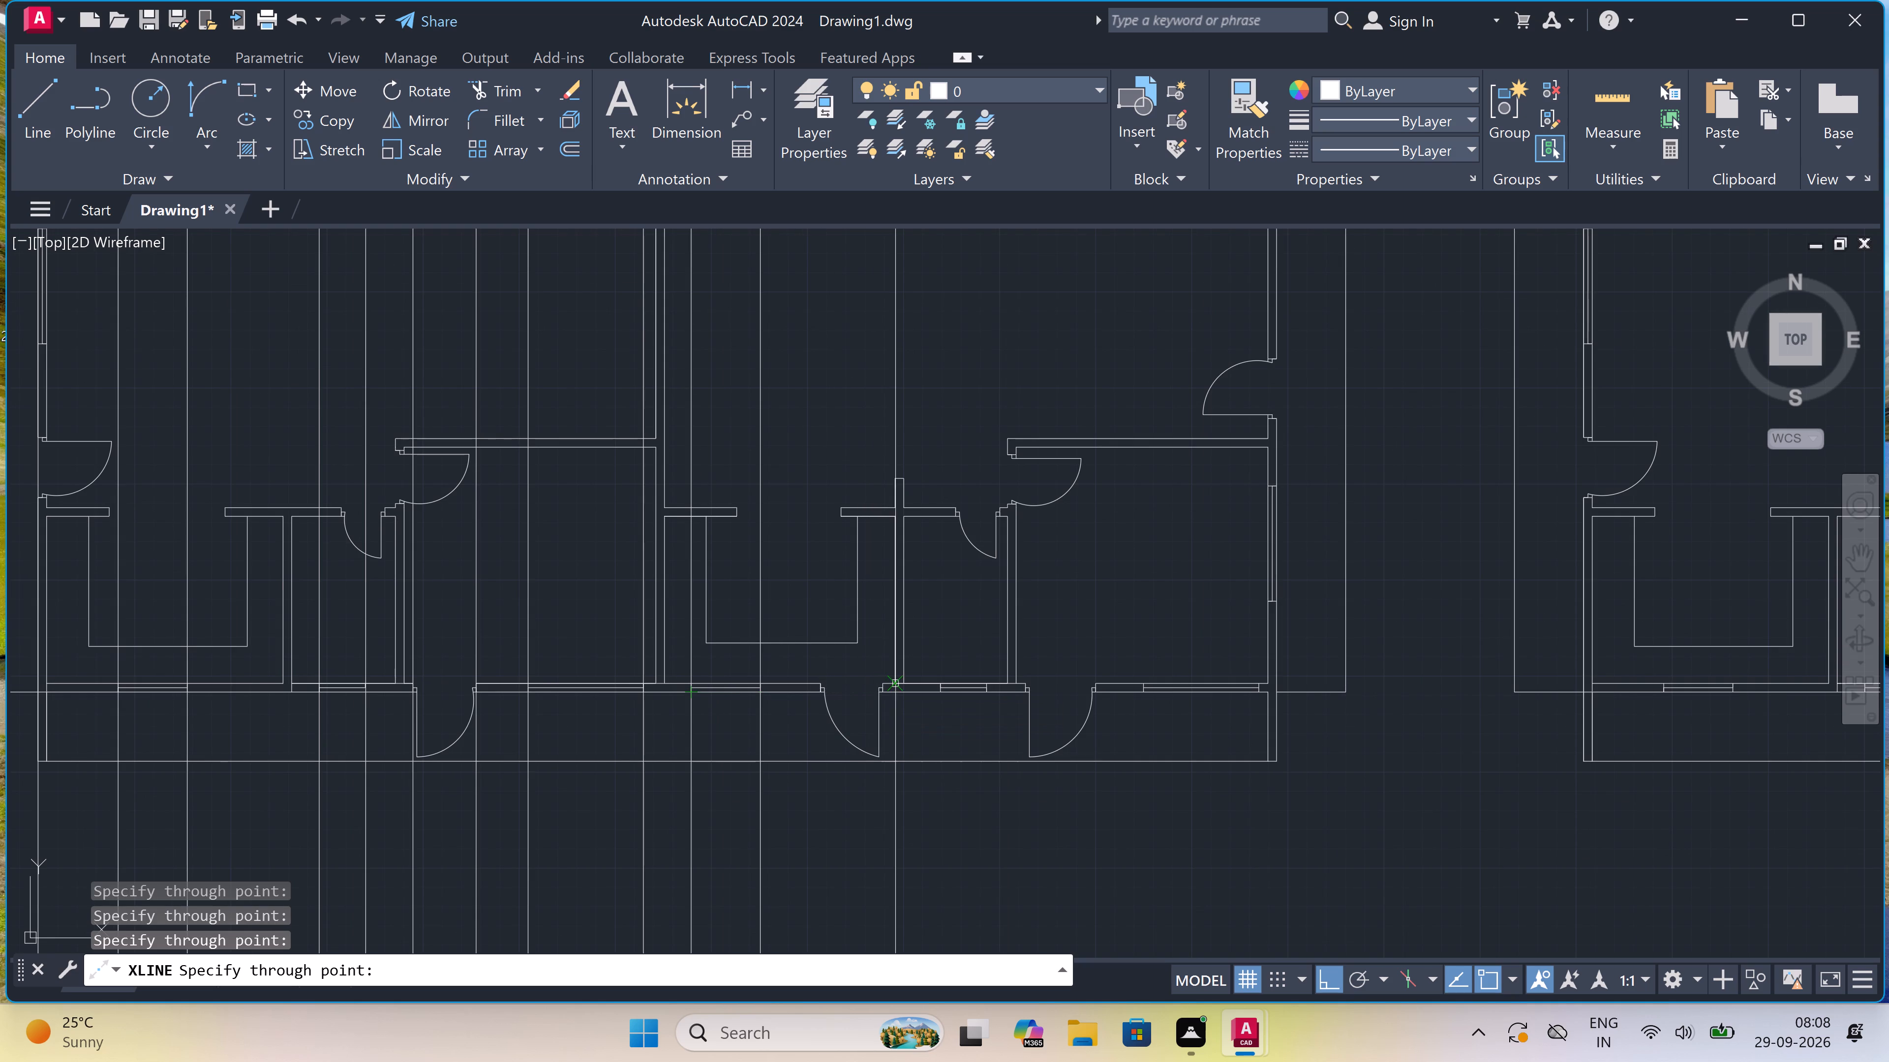
pyautogui.click(860, 706)
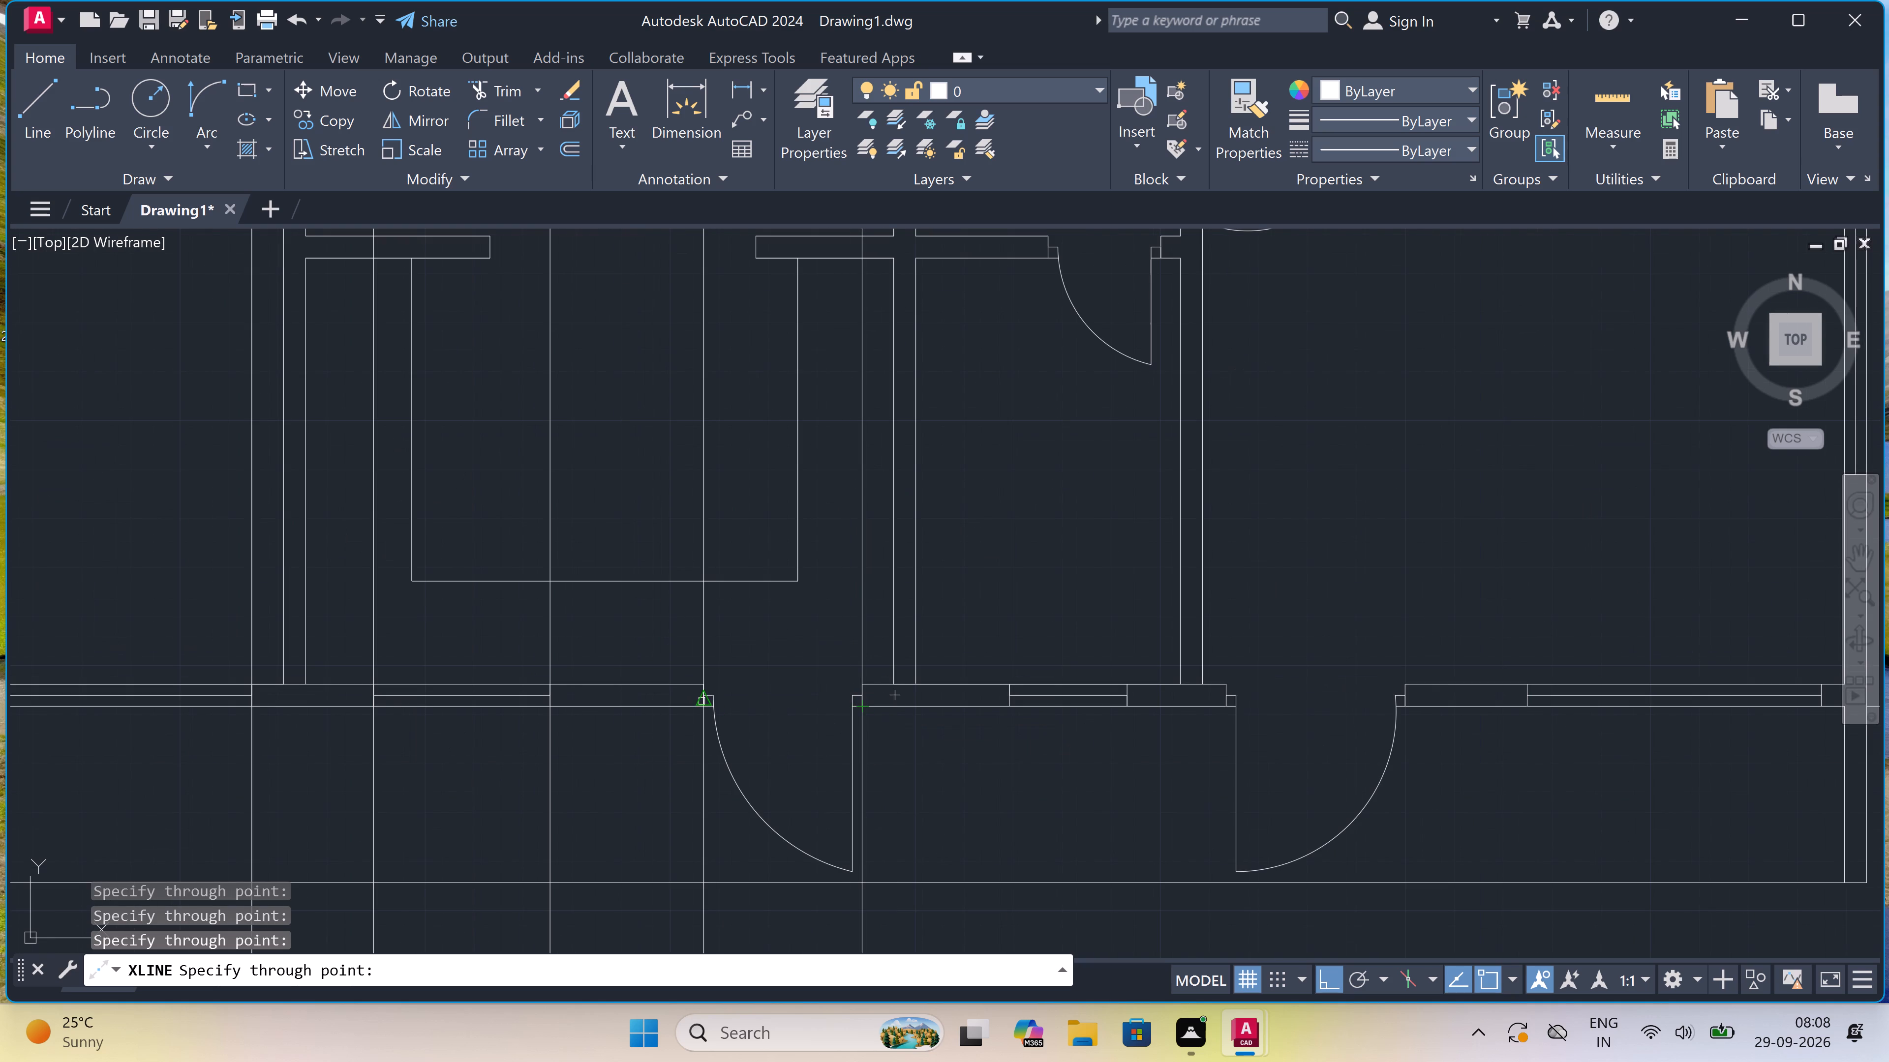
pyautogui.click(701, 701)
# Add vertical construction lines through both jambs of the small window between the south wall's second and third doors.
pyautogui.scroll(-2, 708, 698)
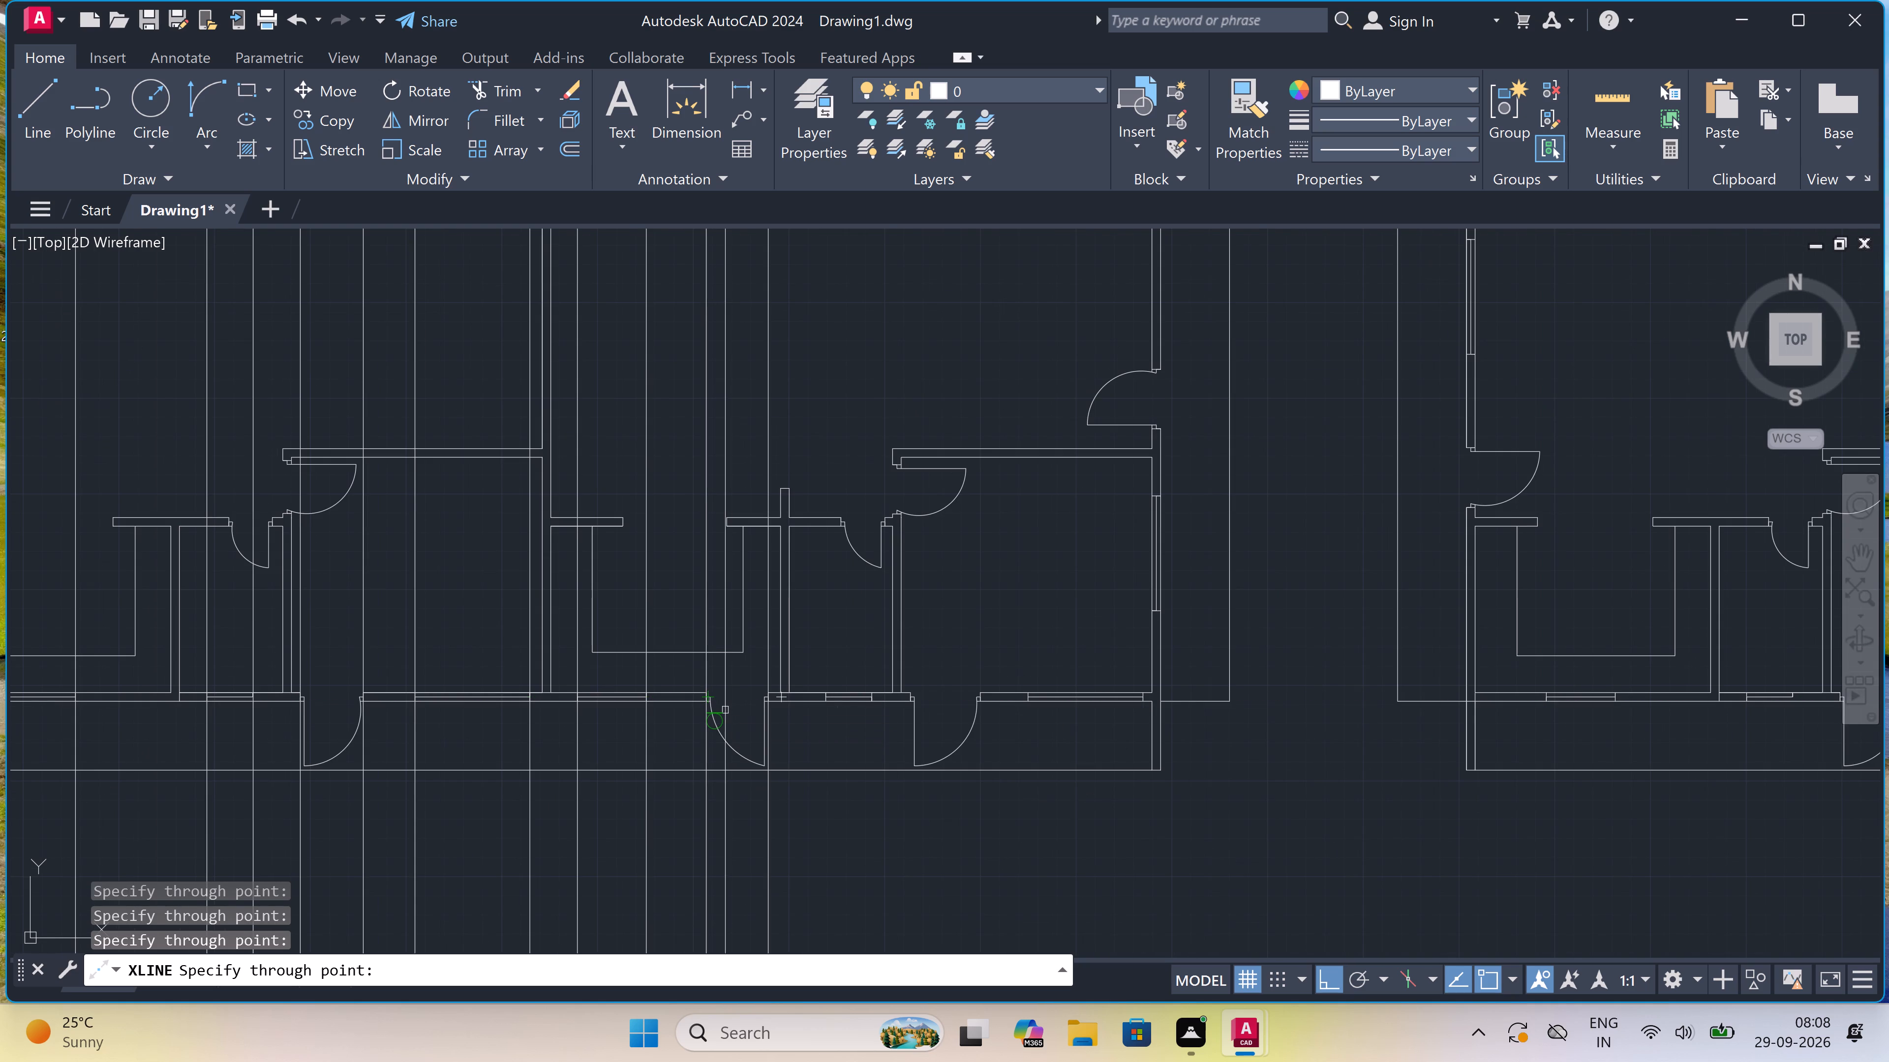
pyautogui.scroll(-2, 727, 710)
pyautogui.scroll(3, 783, 713)
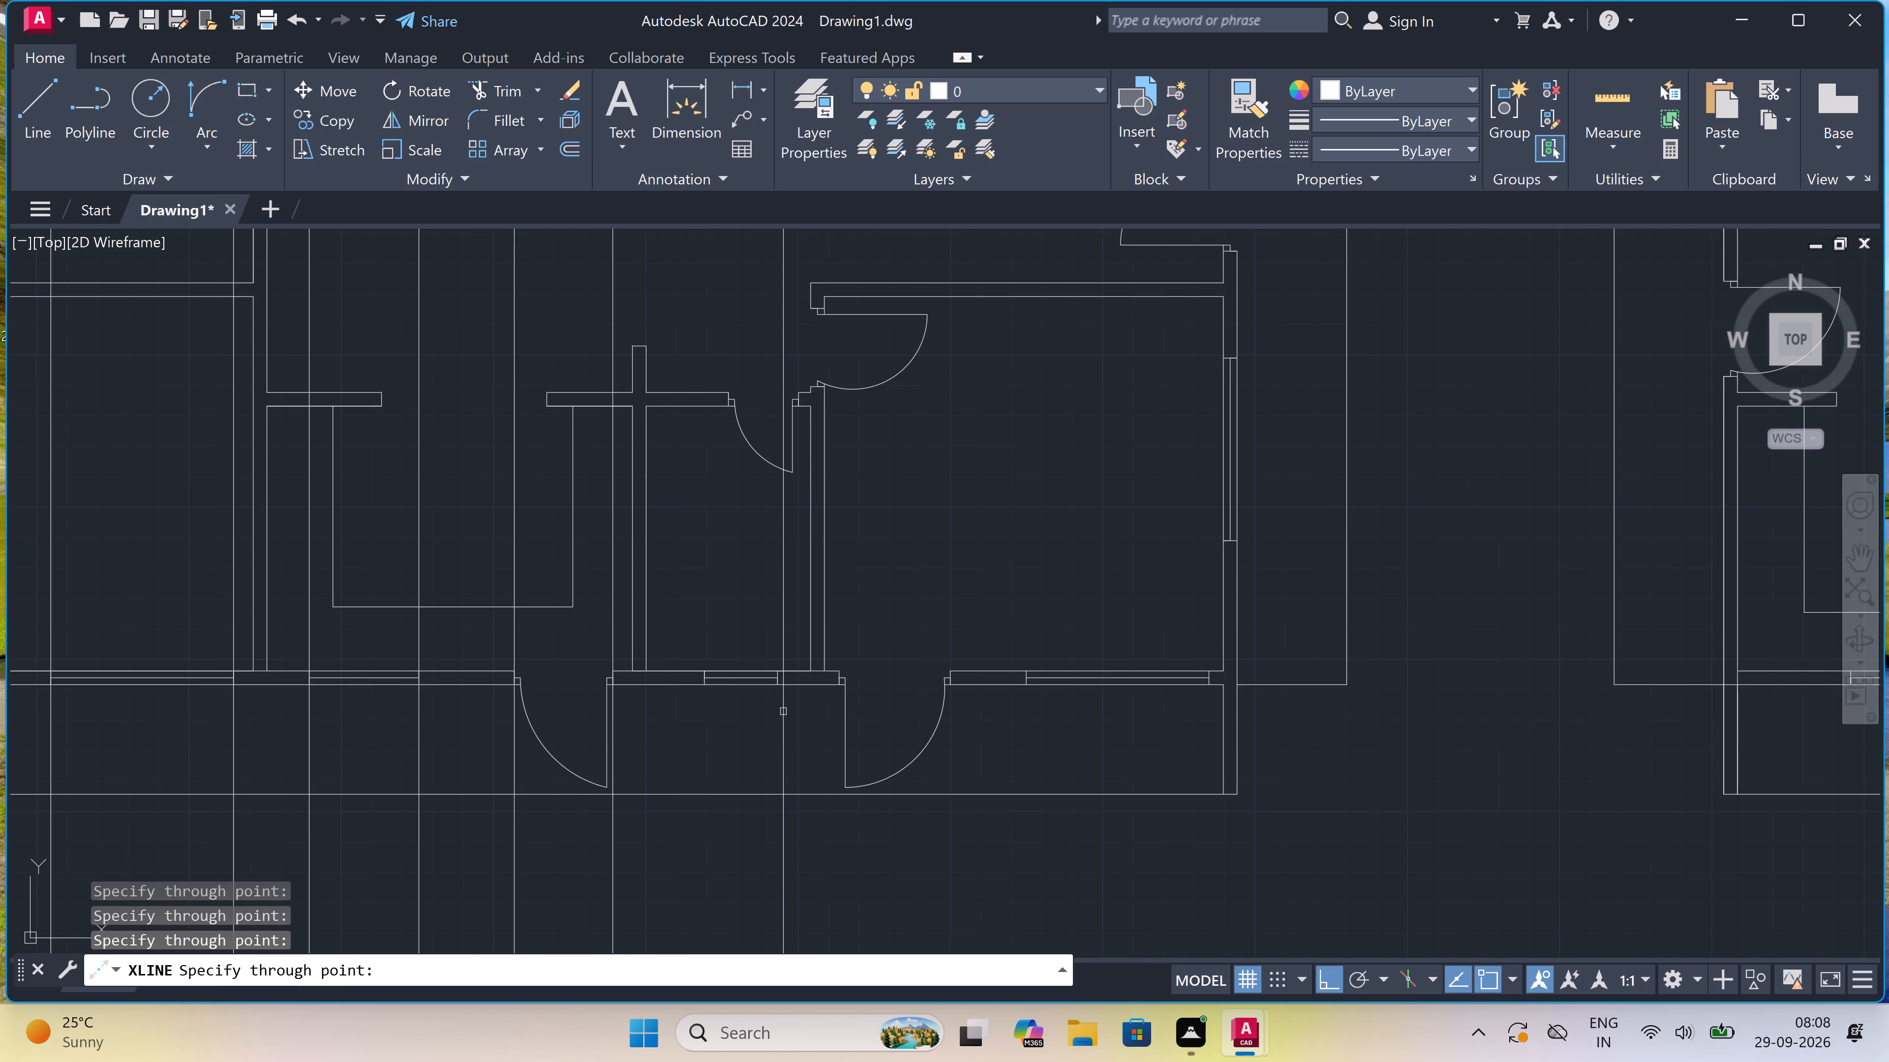
pyautogui.scroll(1, 782, 707)
pyautogui.click(775, 686)
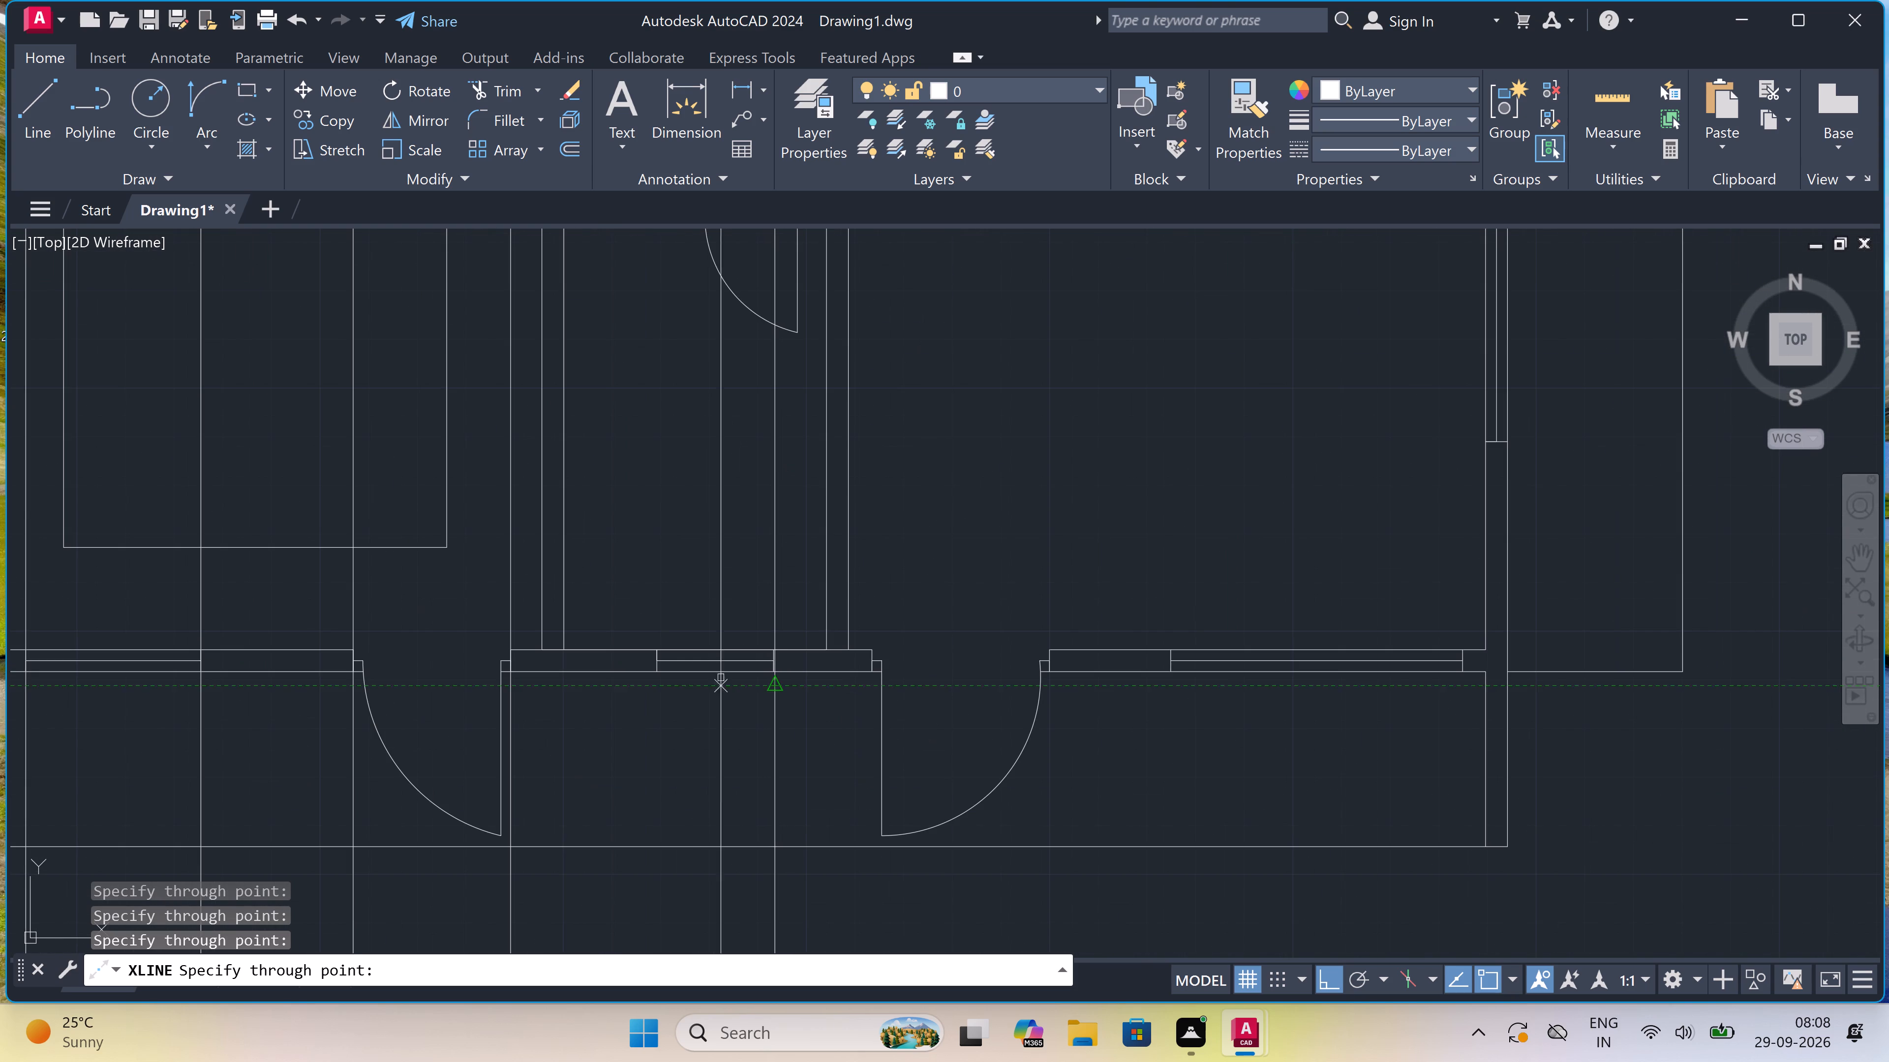
pyautogui.click(649, 671)
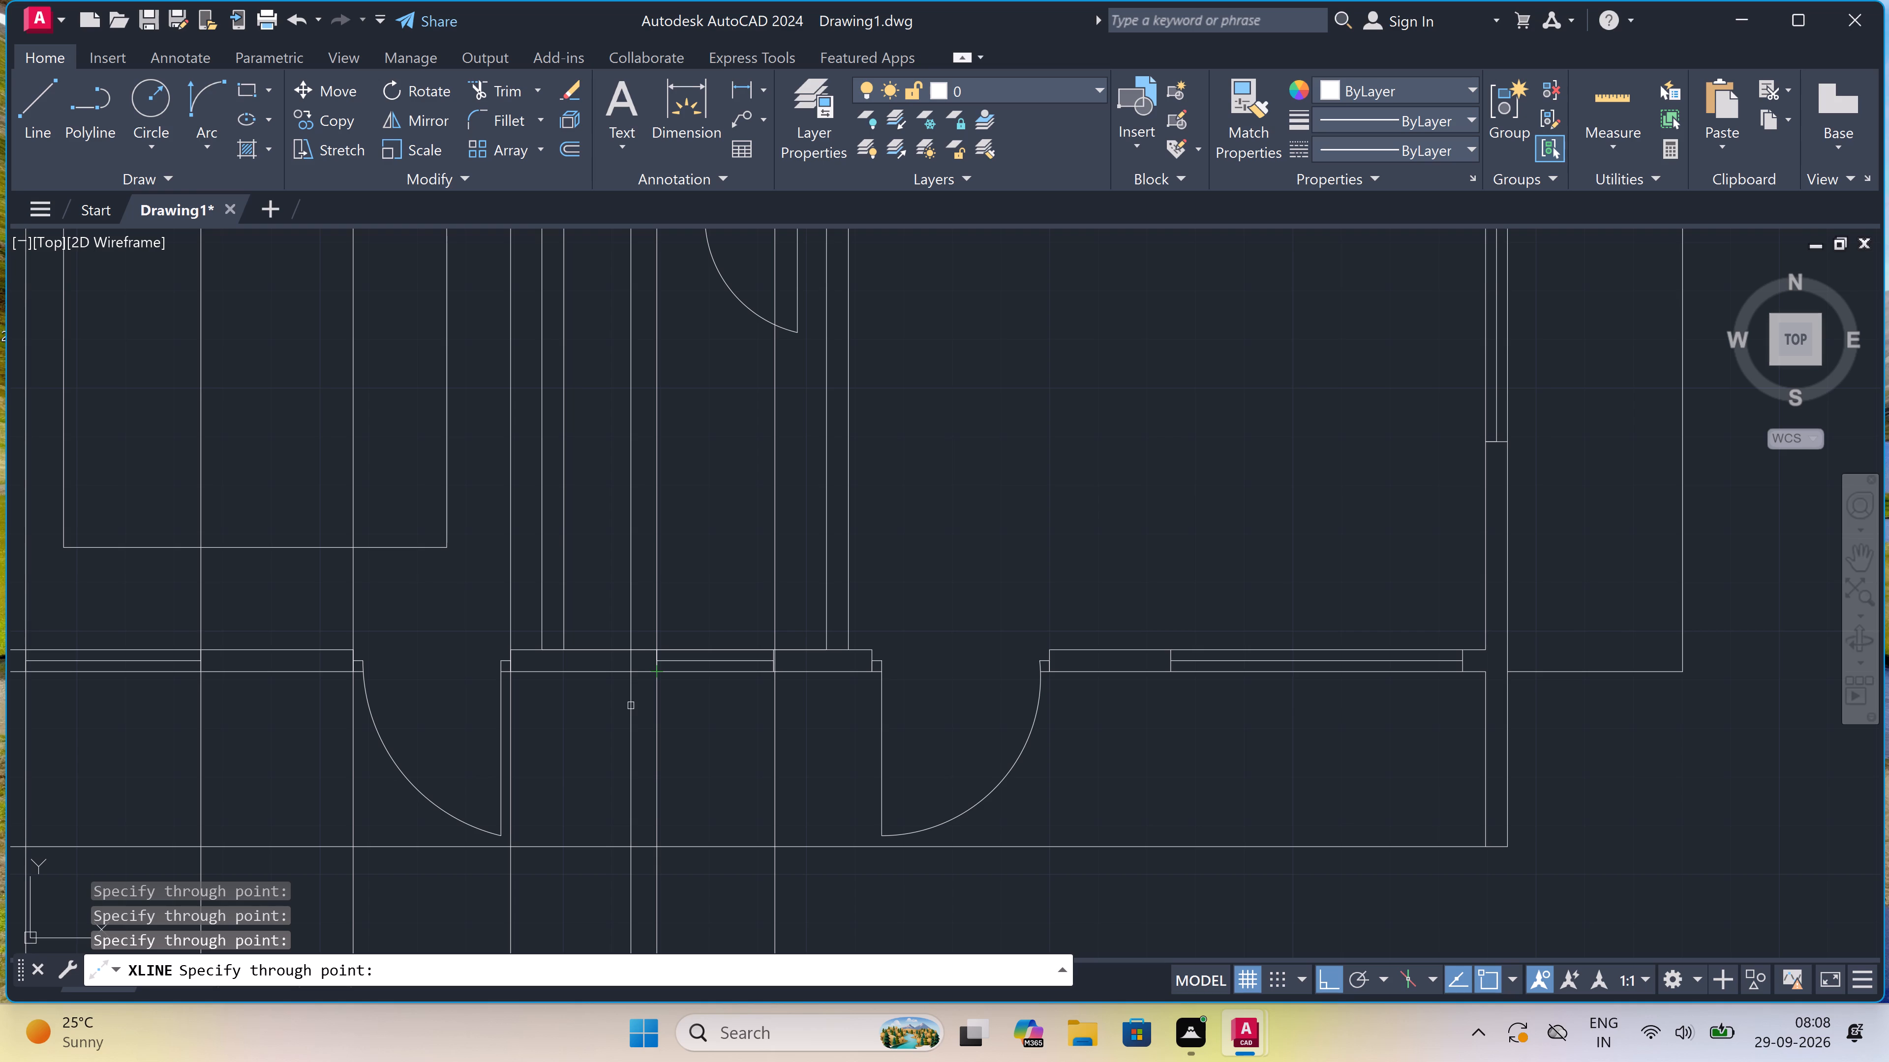
pyautogui.scroll(-1, 271, 795)
# Add vertical construction lines through both wall ends of the third door opening from the west in the south wall.
pyautogui.scroll(-1, 271, 795)
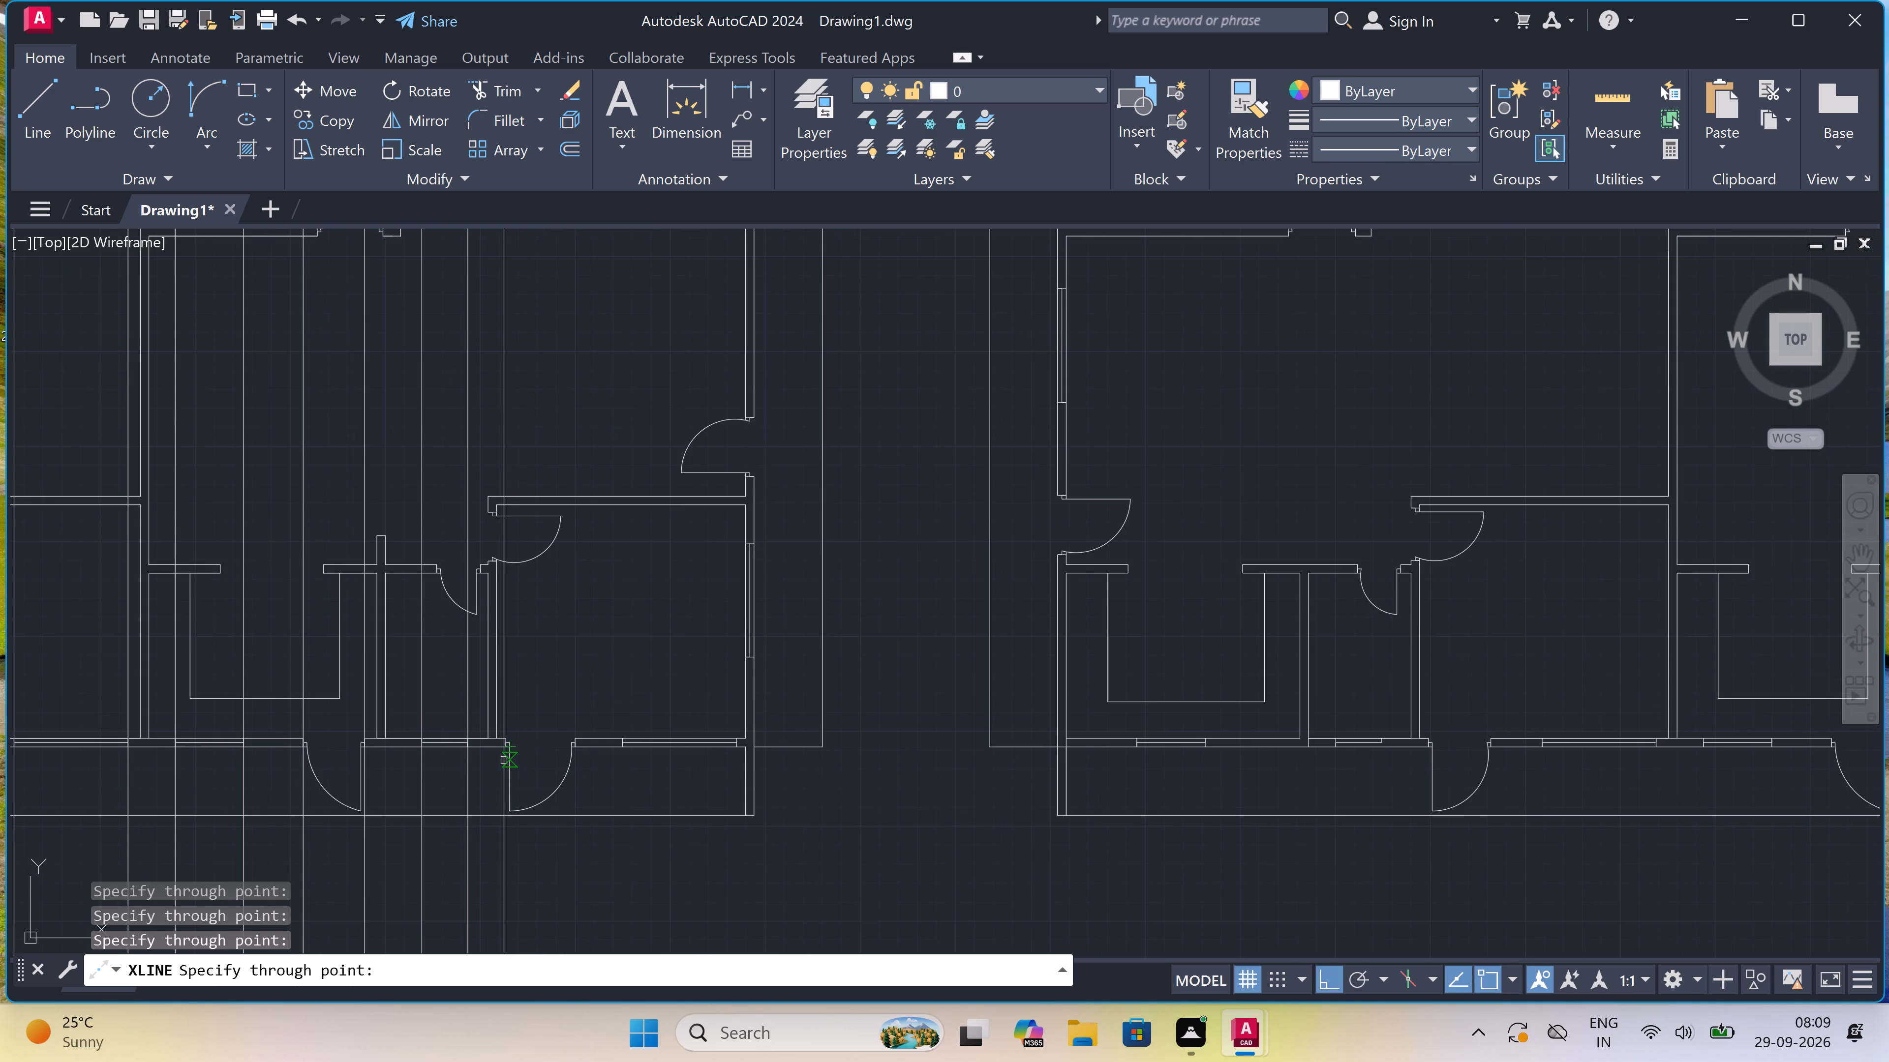
pyautogui.scroll(3, 489, 773)
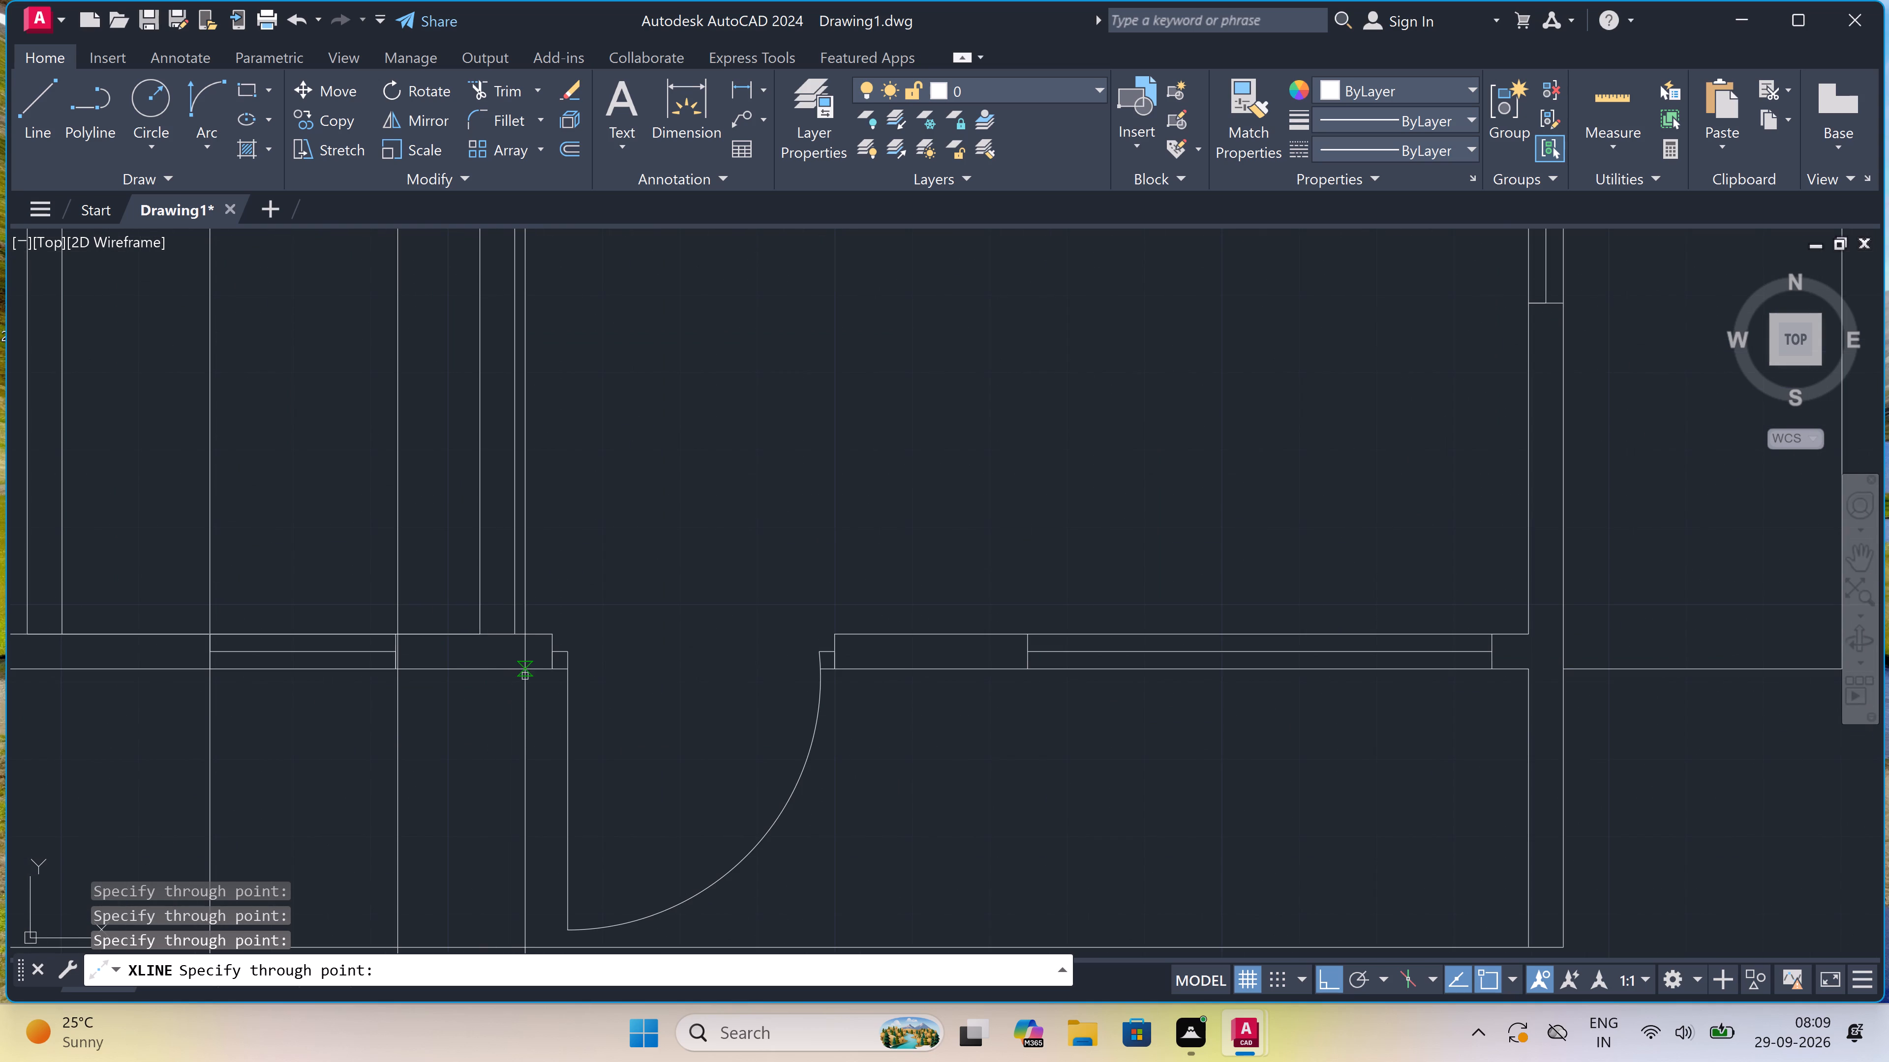
pyautogui.click(550, 678)
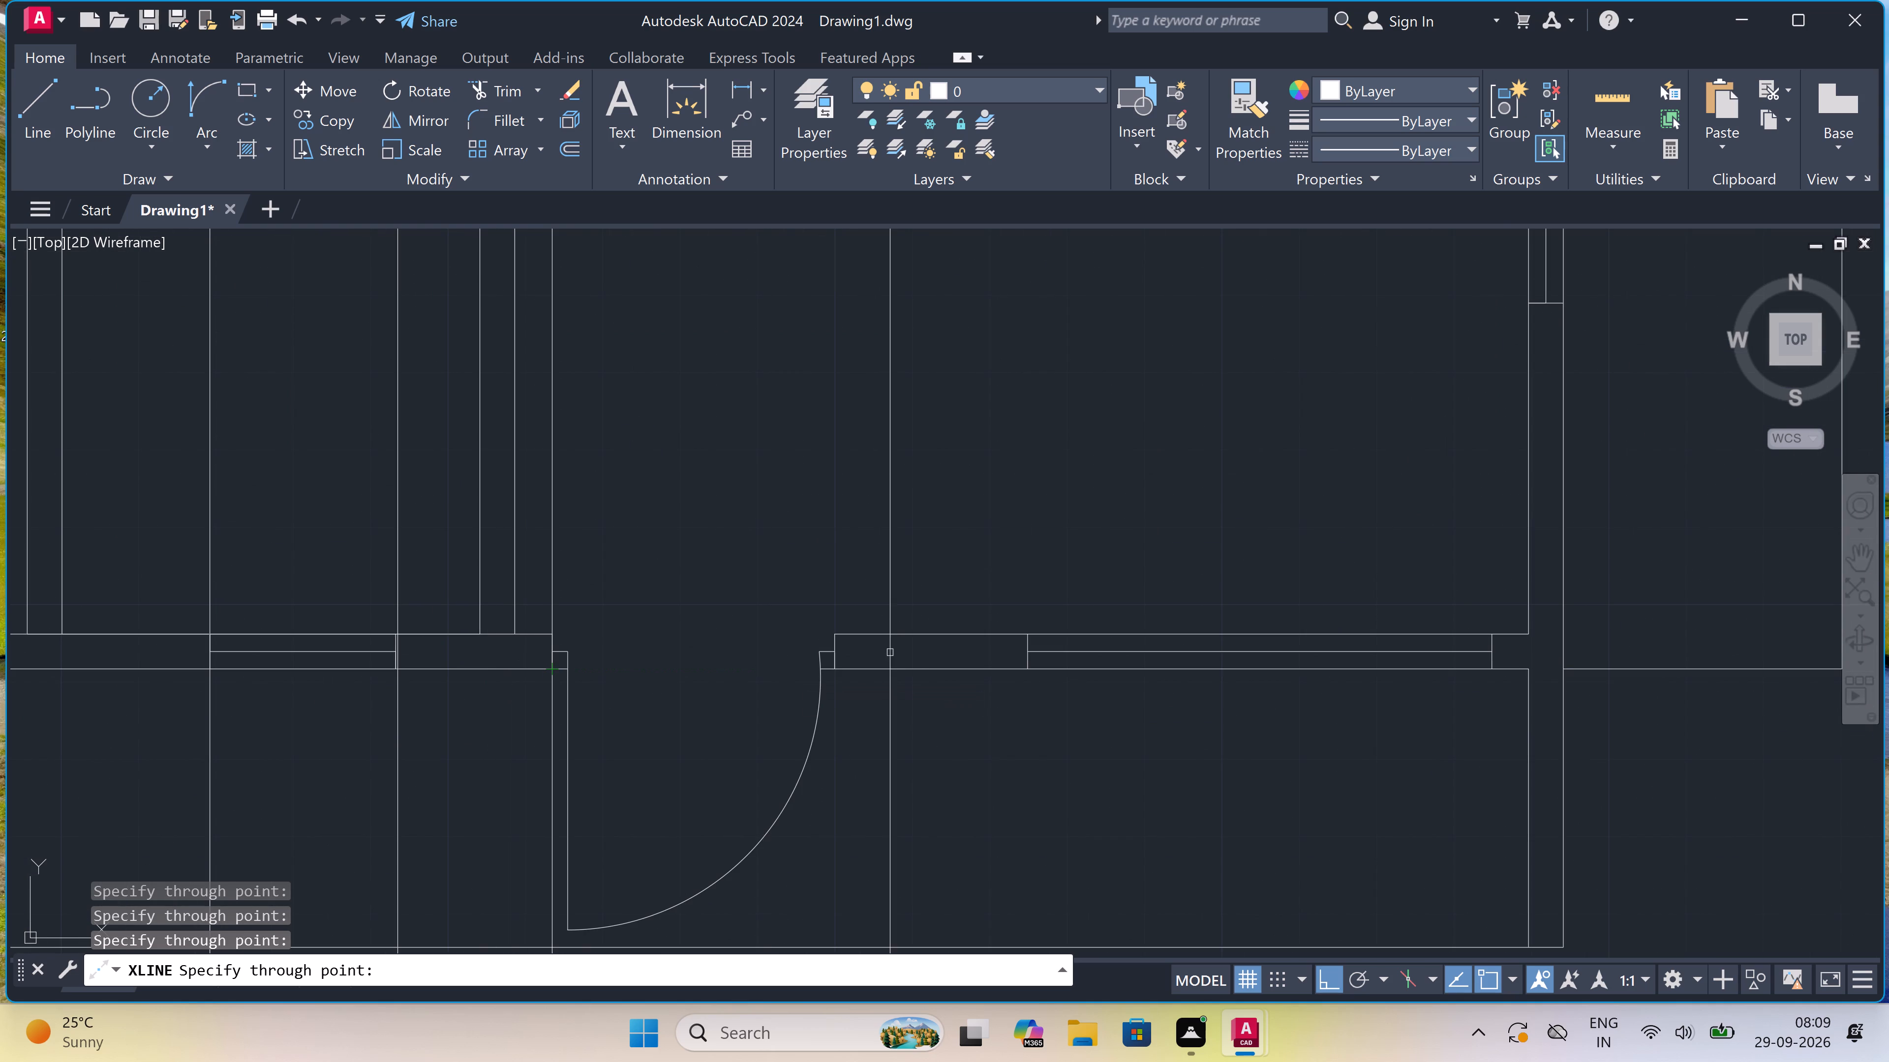
pyautogui.moveTo(829, 669); pyautogui.dragTo(844, 683)
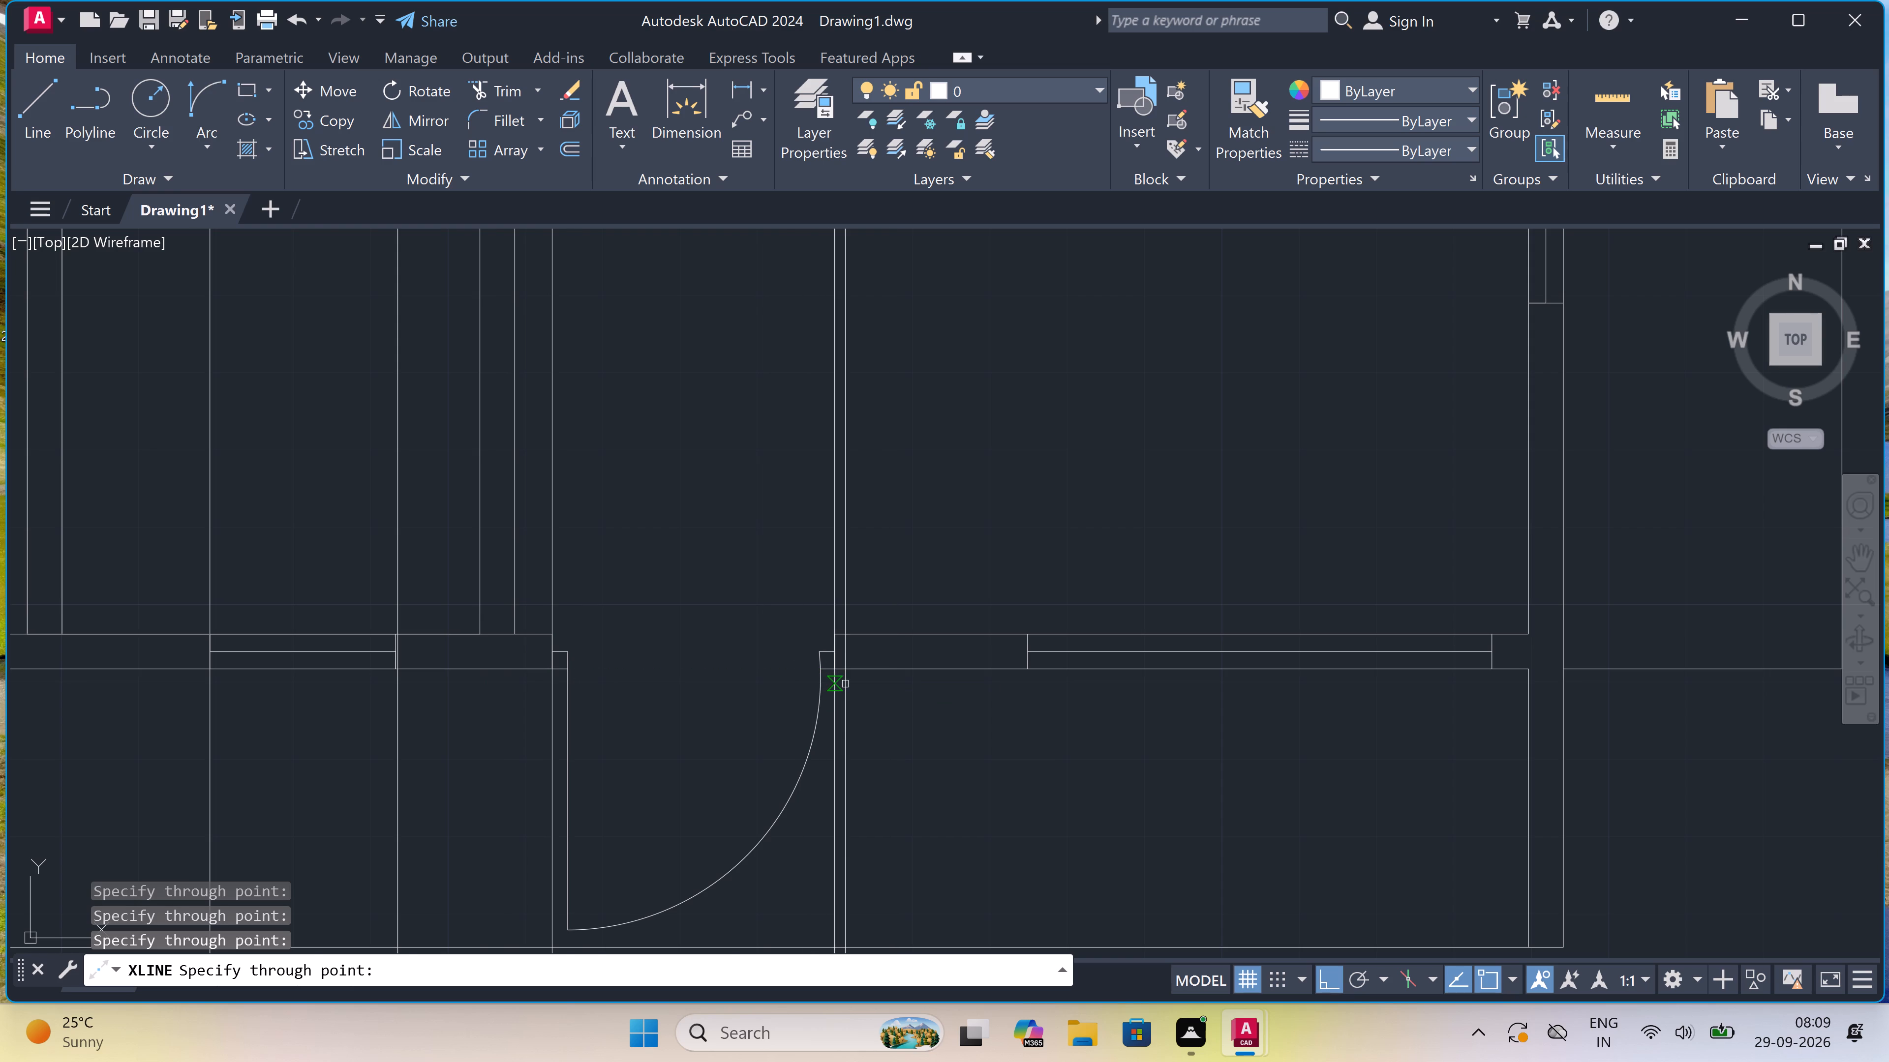
# Add vertical construction lines through both jambs of the south wall's easternmost window and through the east wall's outer face.
pyautogui.scroll(-2, 845, 684)
pyautogui.scroll(2, 1077, 669)
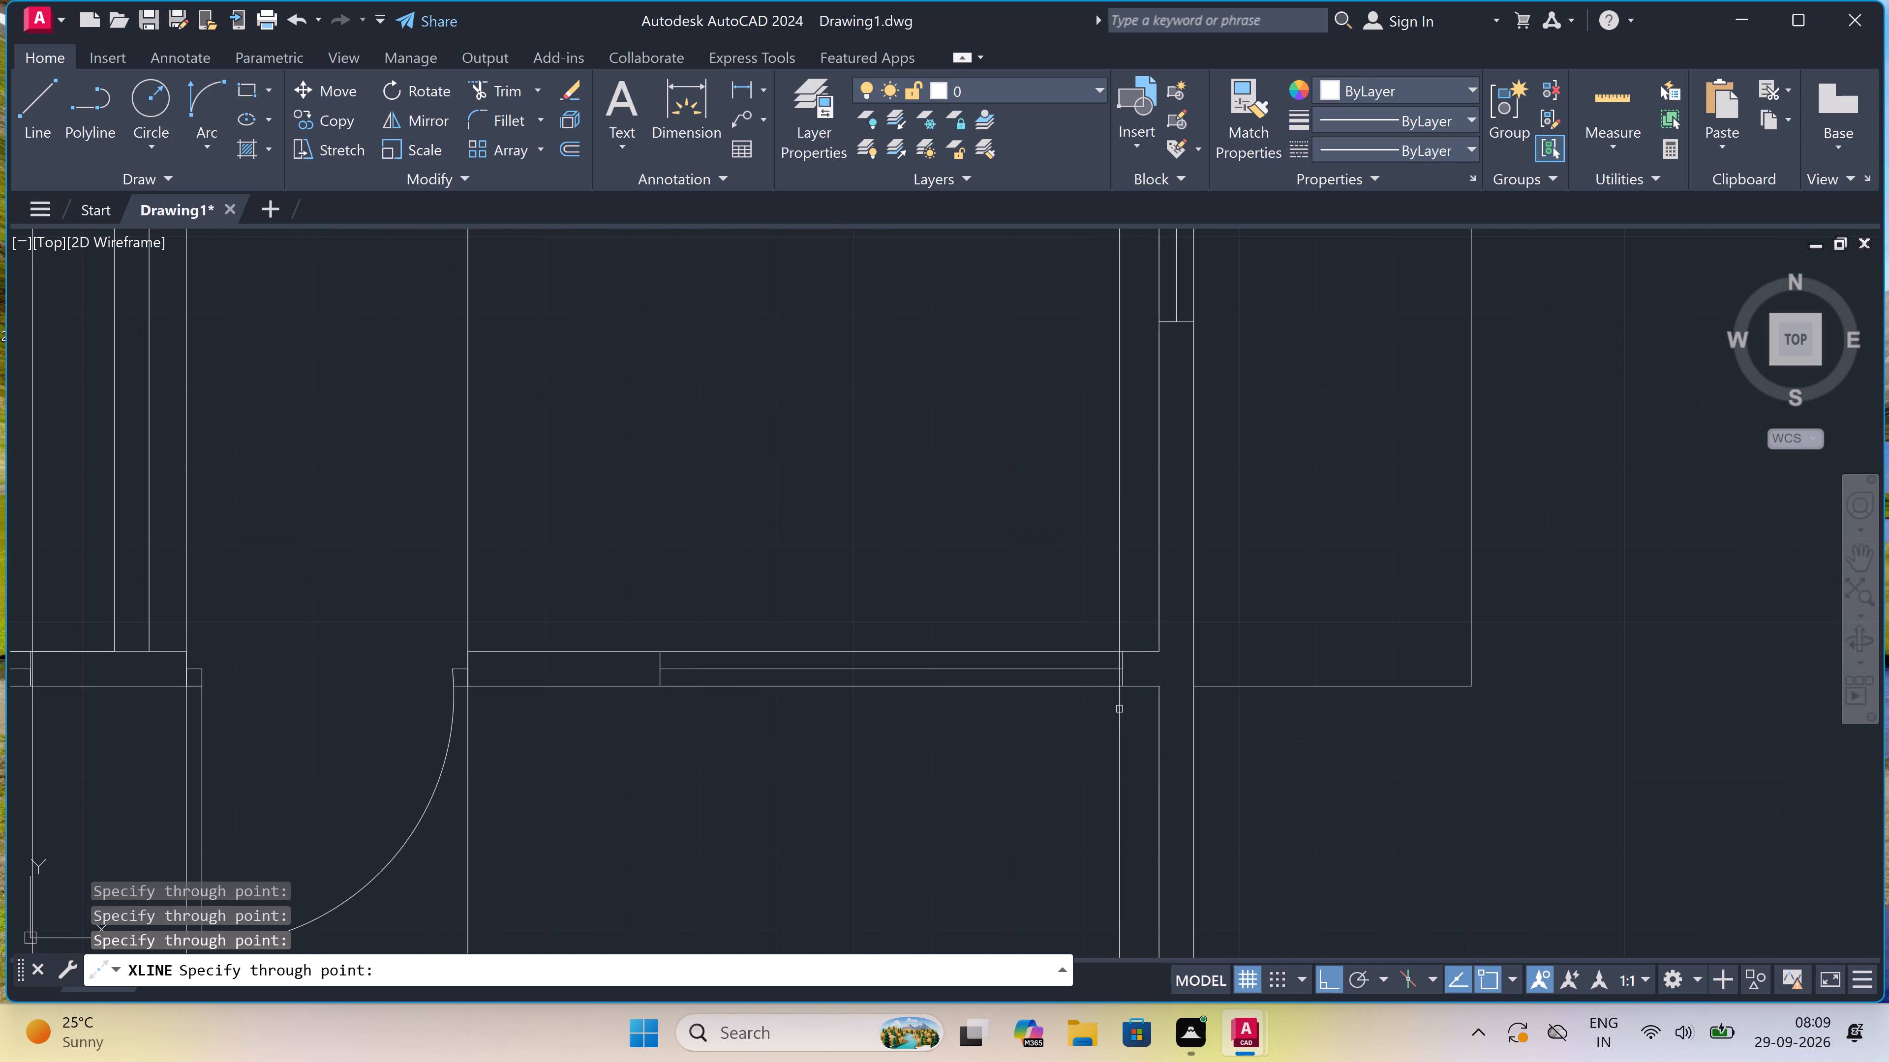
pyautogui.click(1128, 694)
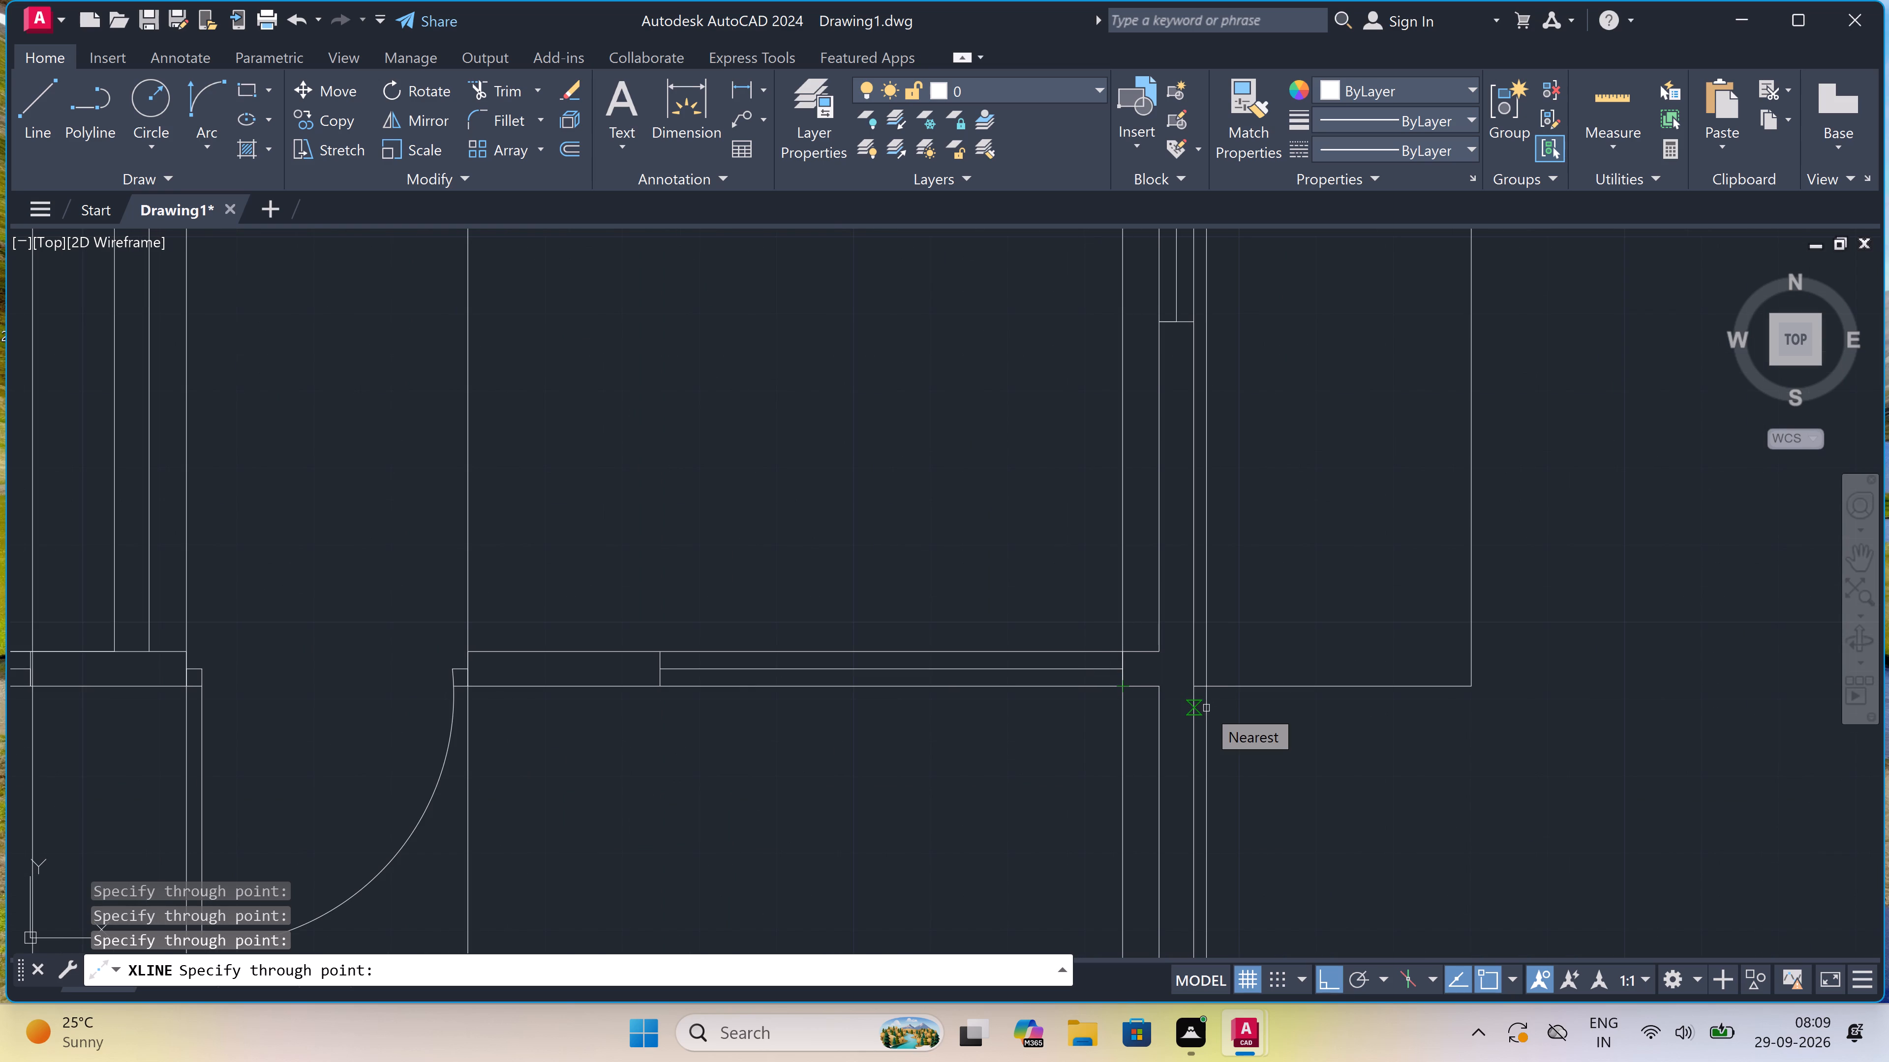
pyautogui.click(1193, 692)
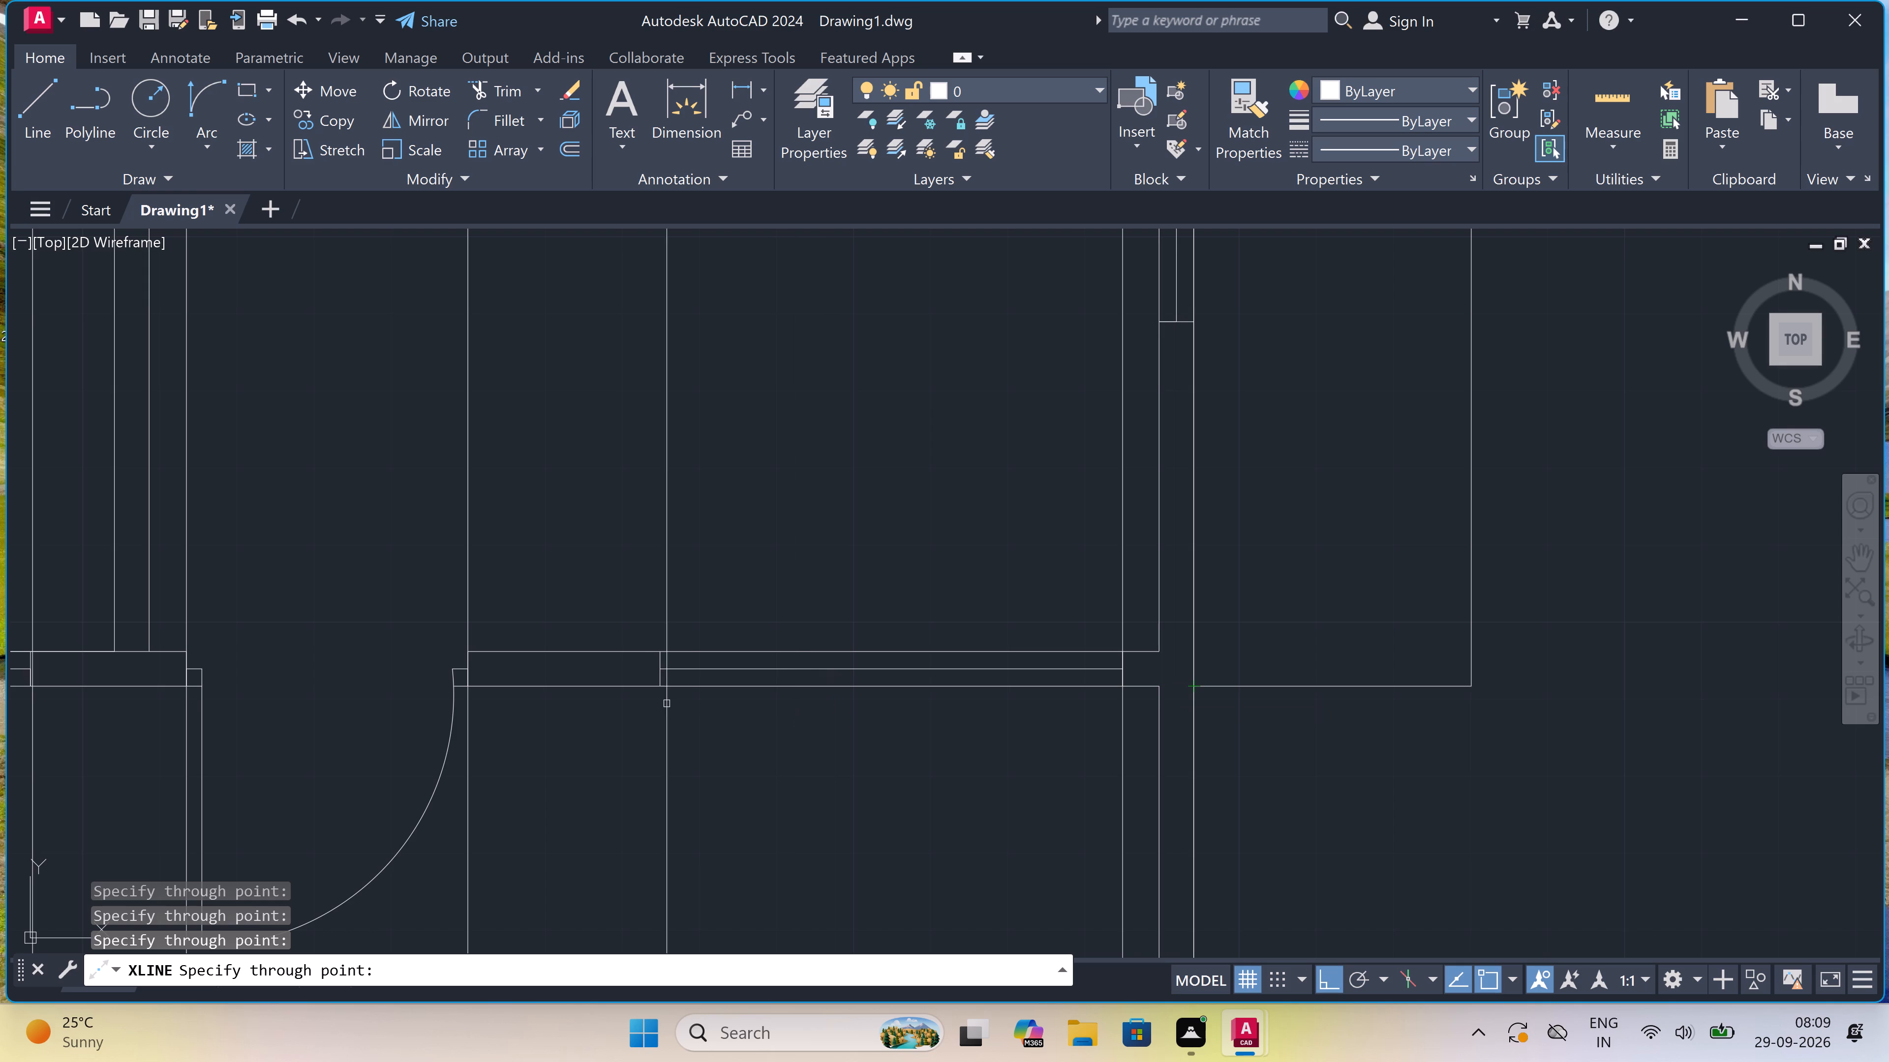
pyautogui.moveTo(660, 695); pyautogui.dragTo(658, 699)
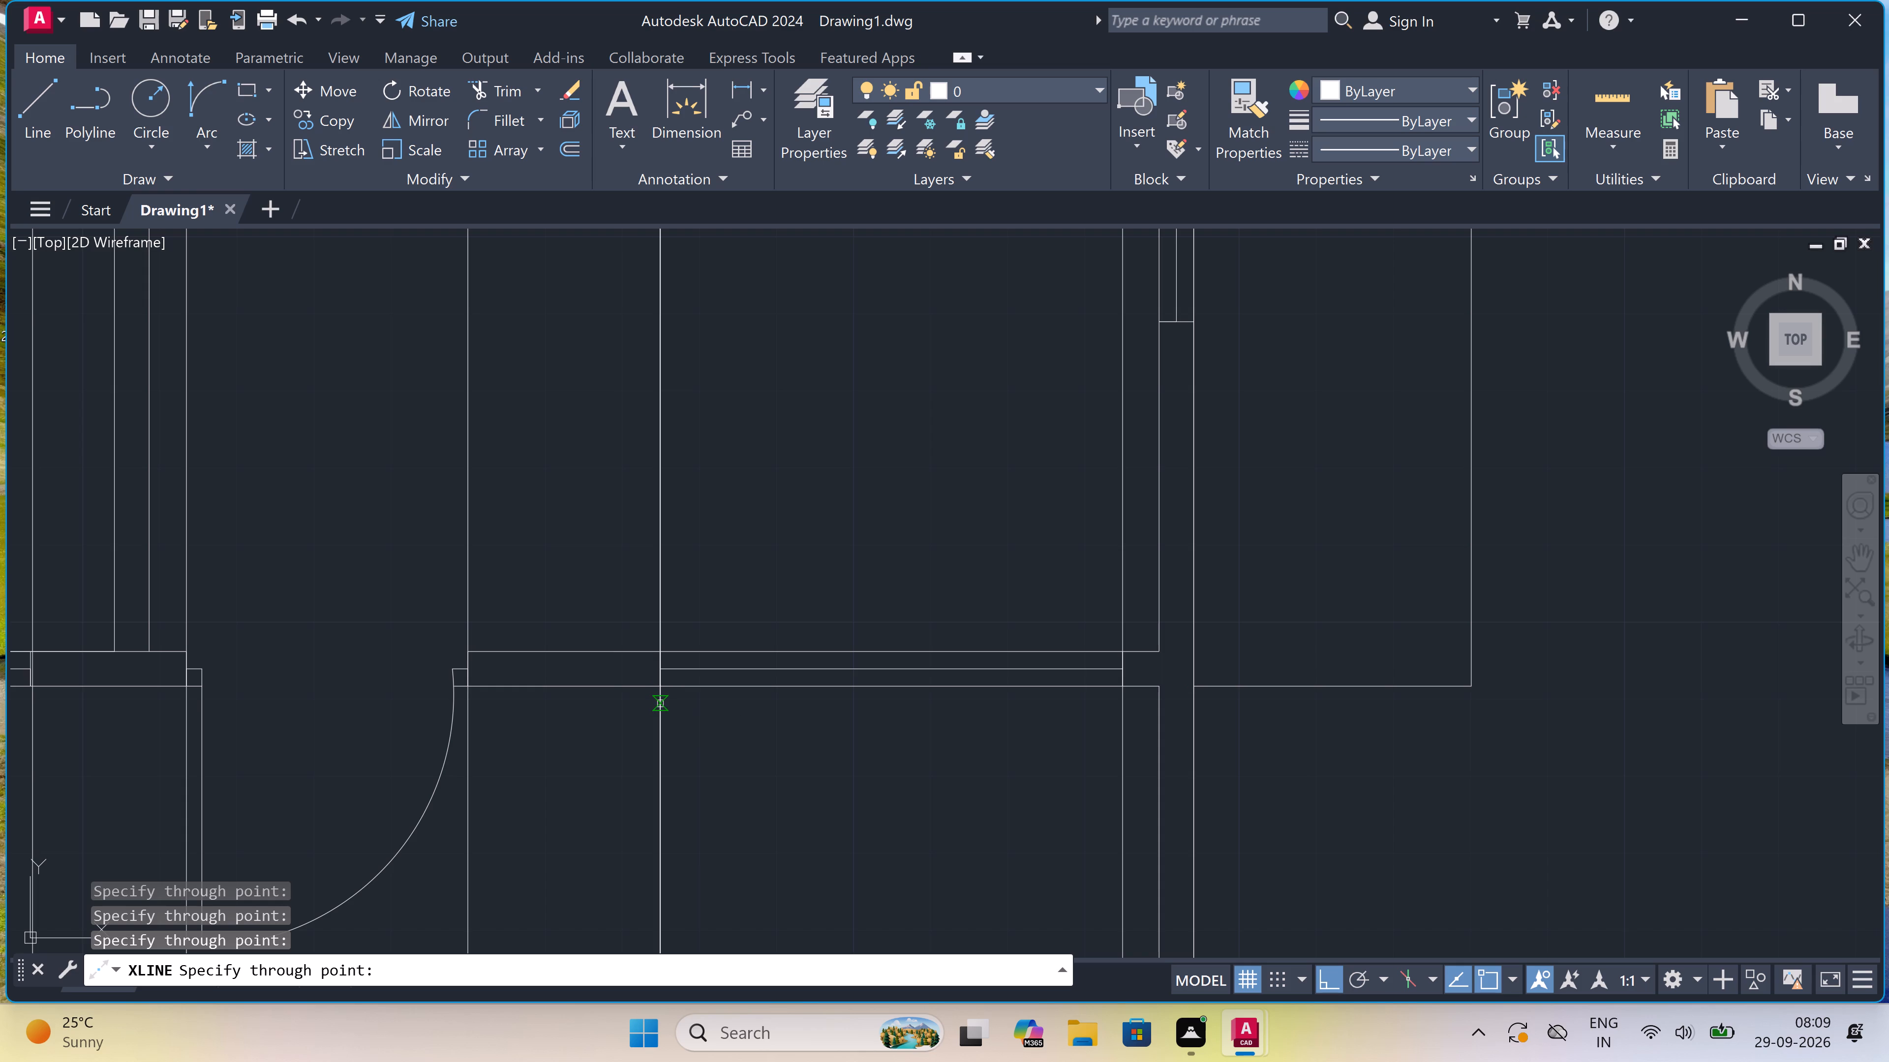
# On the plan copy, add vertical construction lines through both faces of the west exterior wall where the section line crosses it.
pyautogui.scroll(-9, 864, 704)
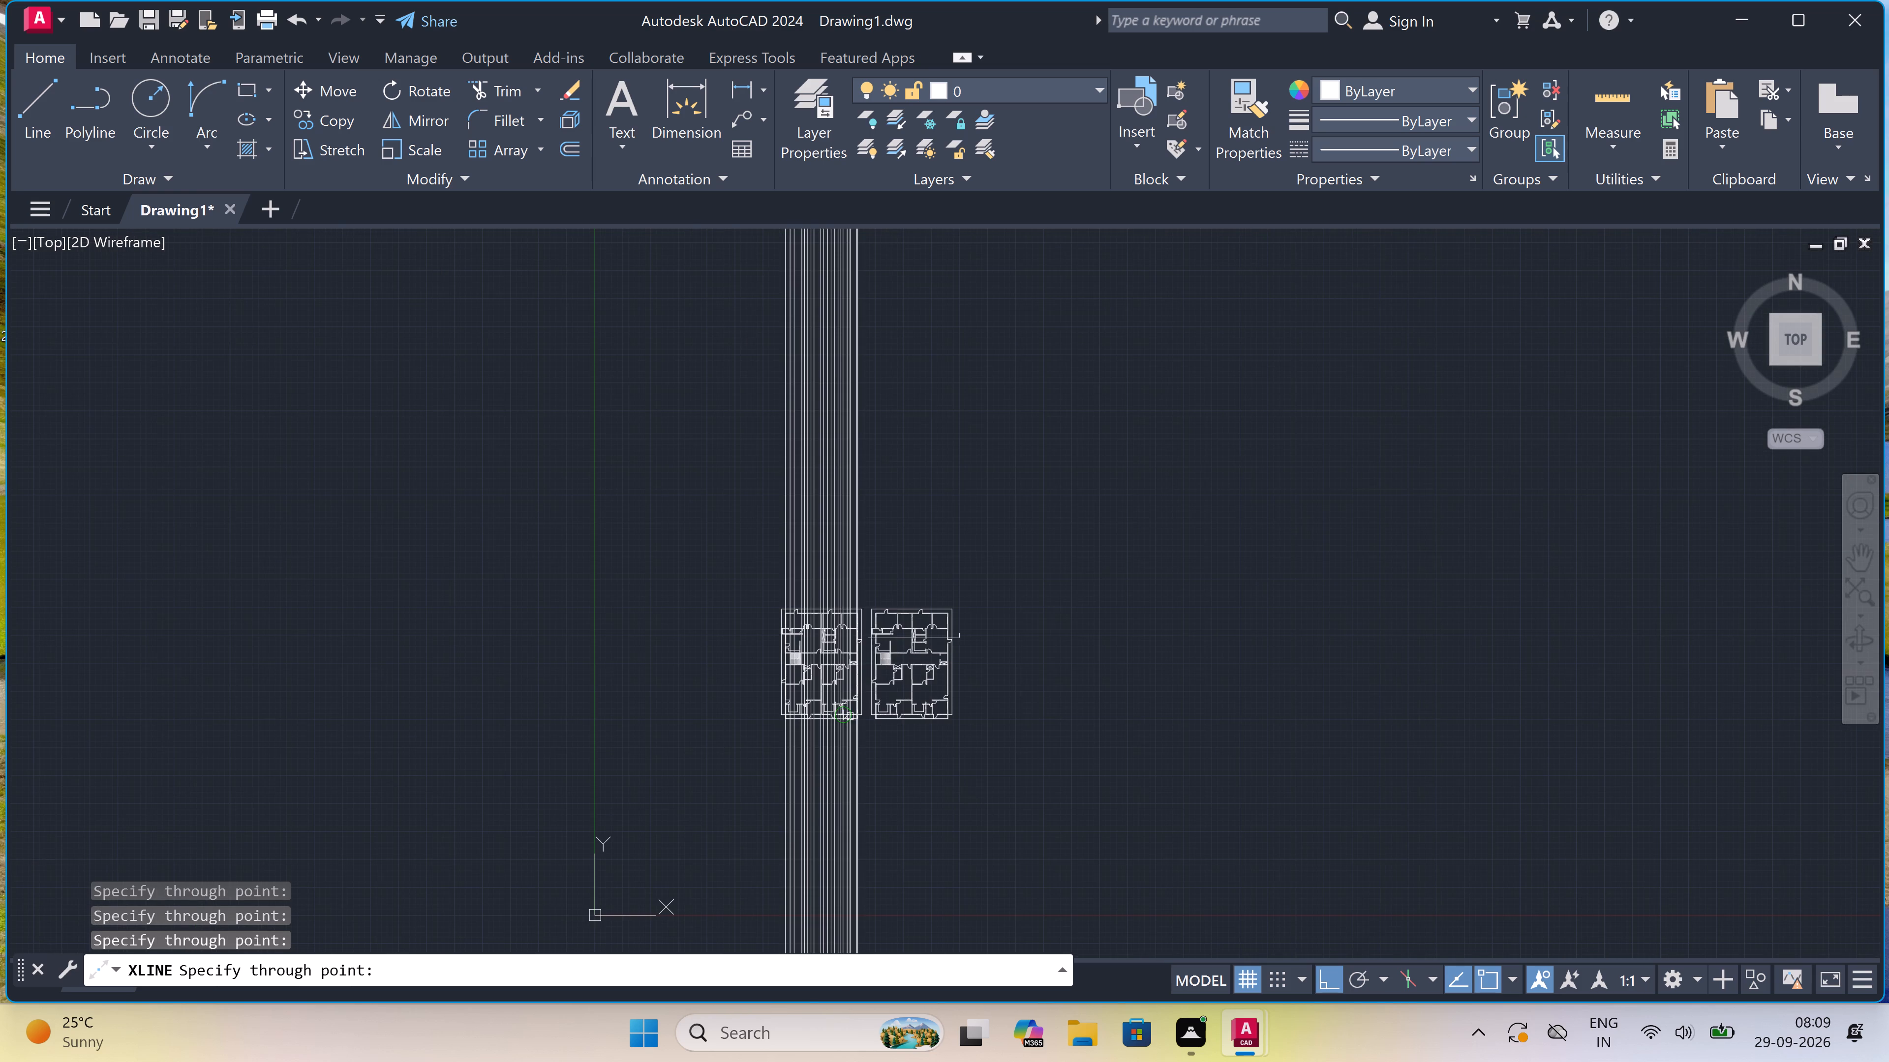
pyautogui.scroll(3, 876, 645)
pyautogui.scroll(2, 876, 603)
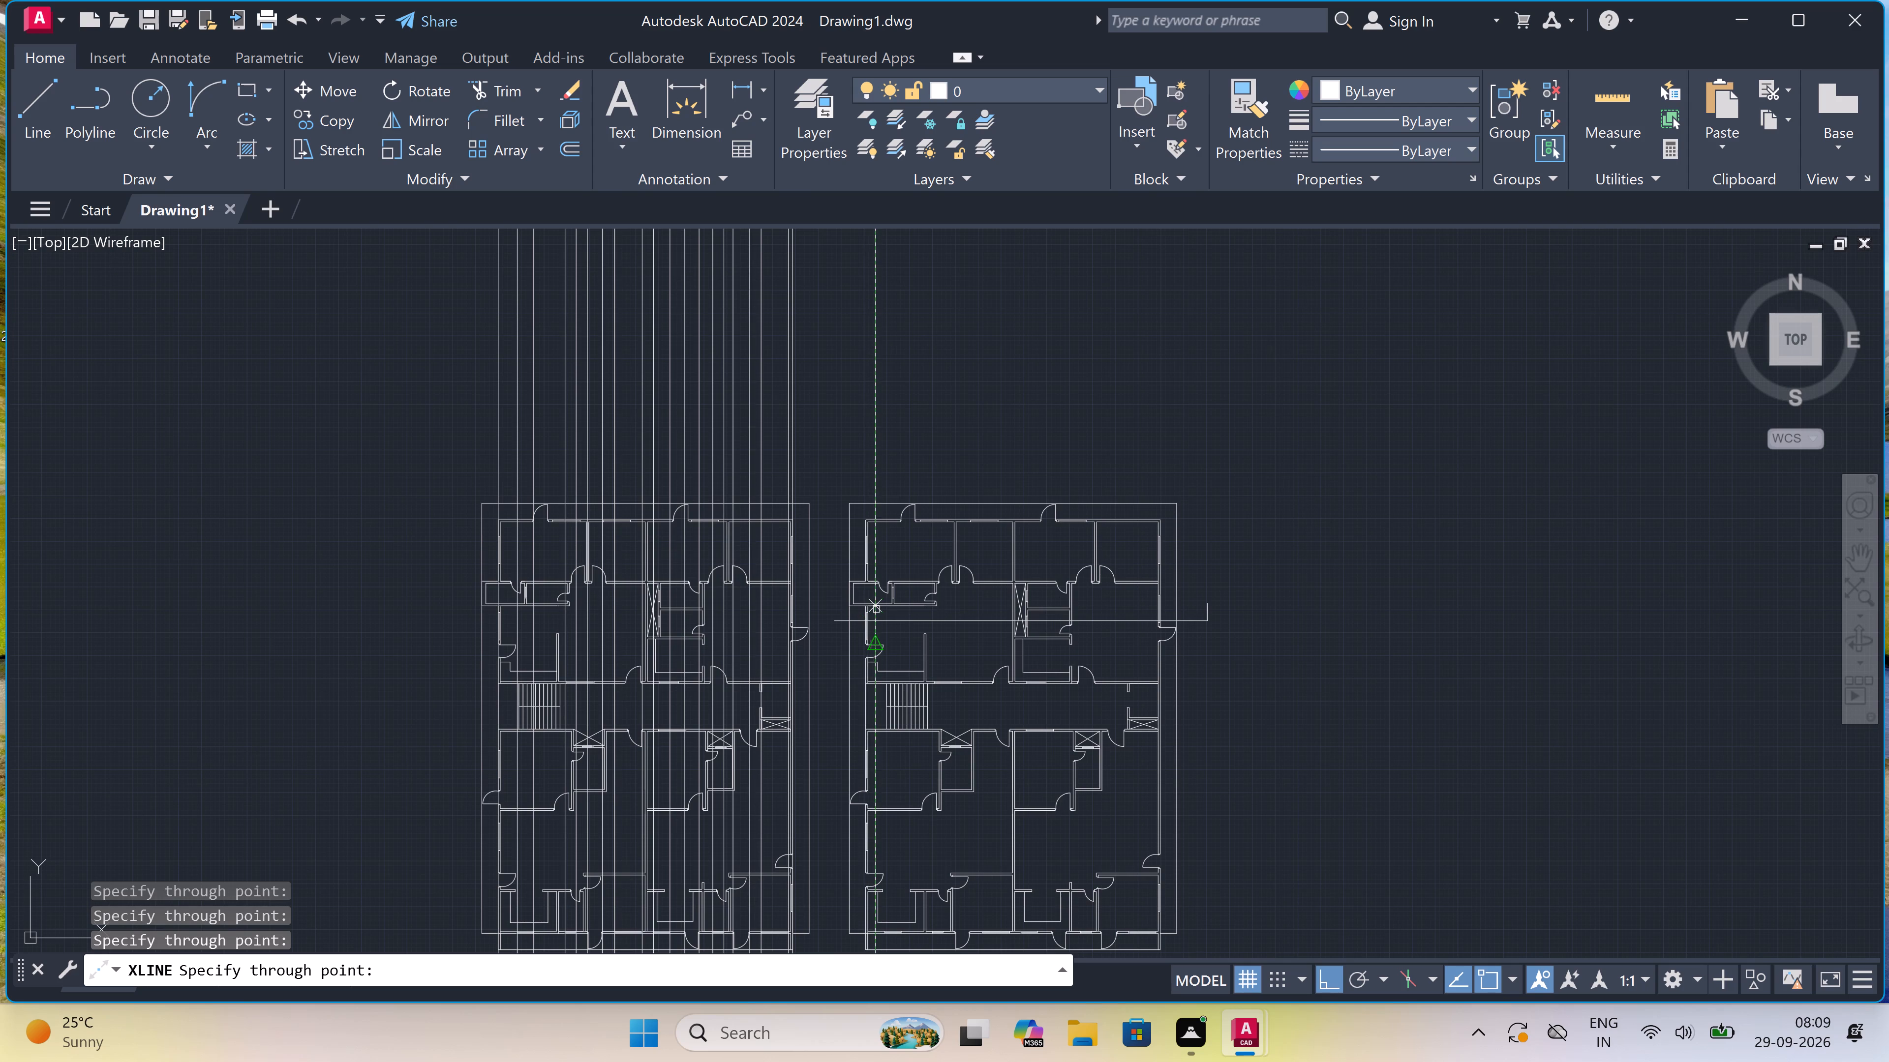
pyautogui.scroll(2, 876, 603)
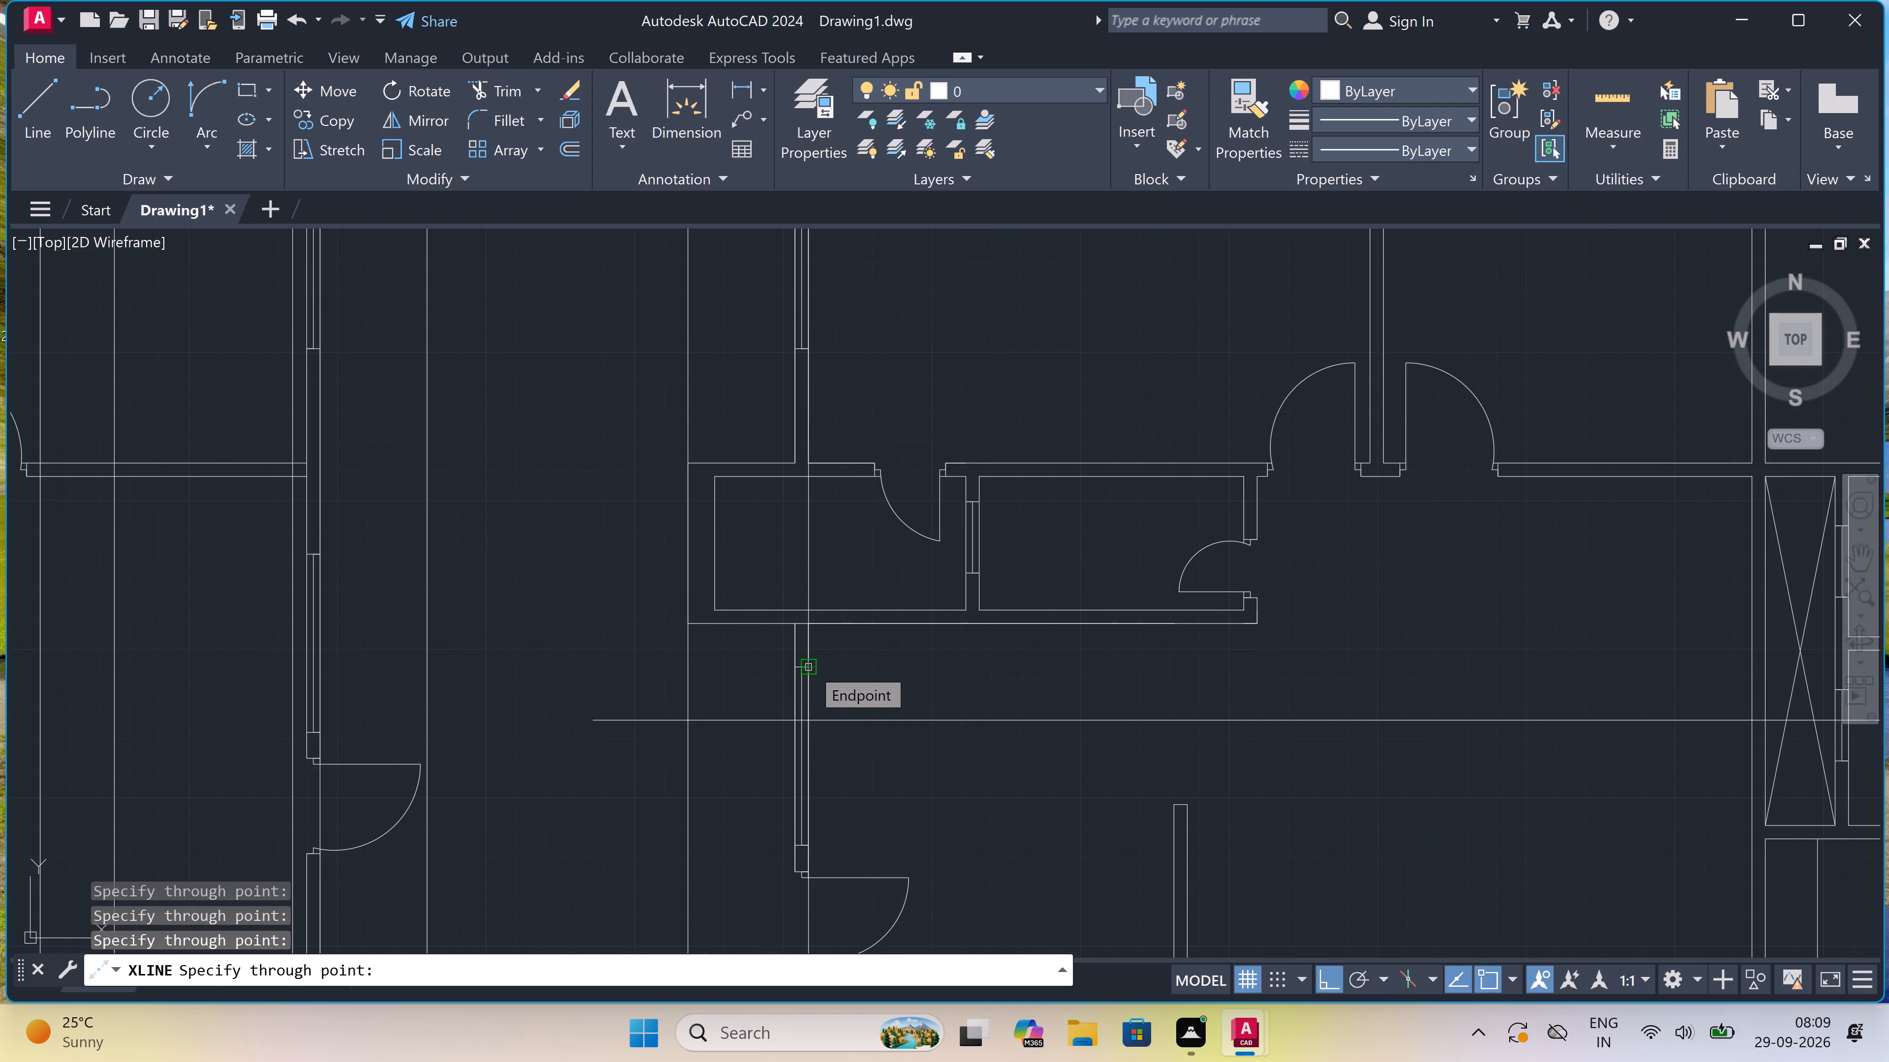
pyautogui.scroll(1, 800, 691)
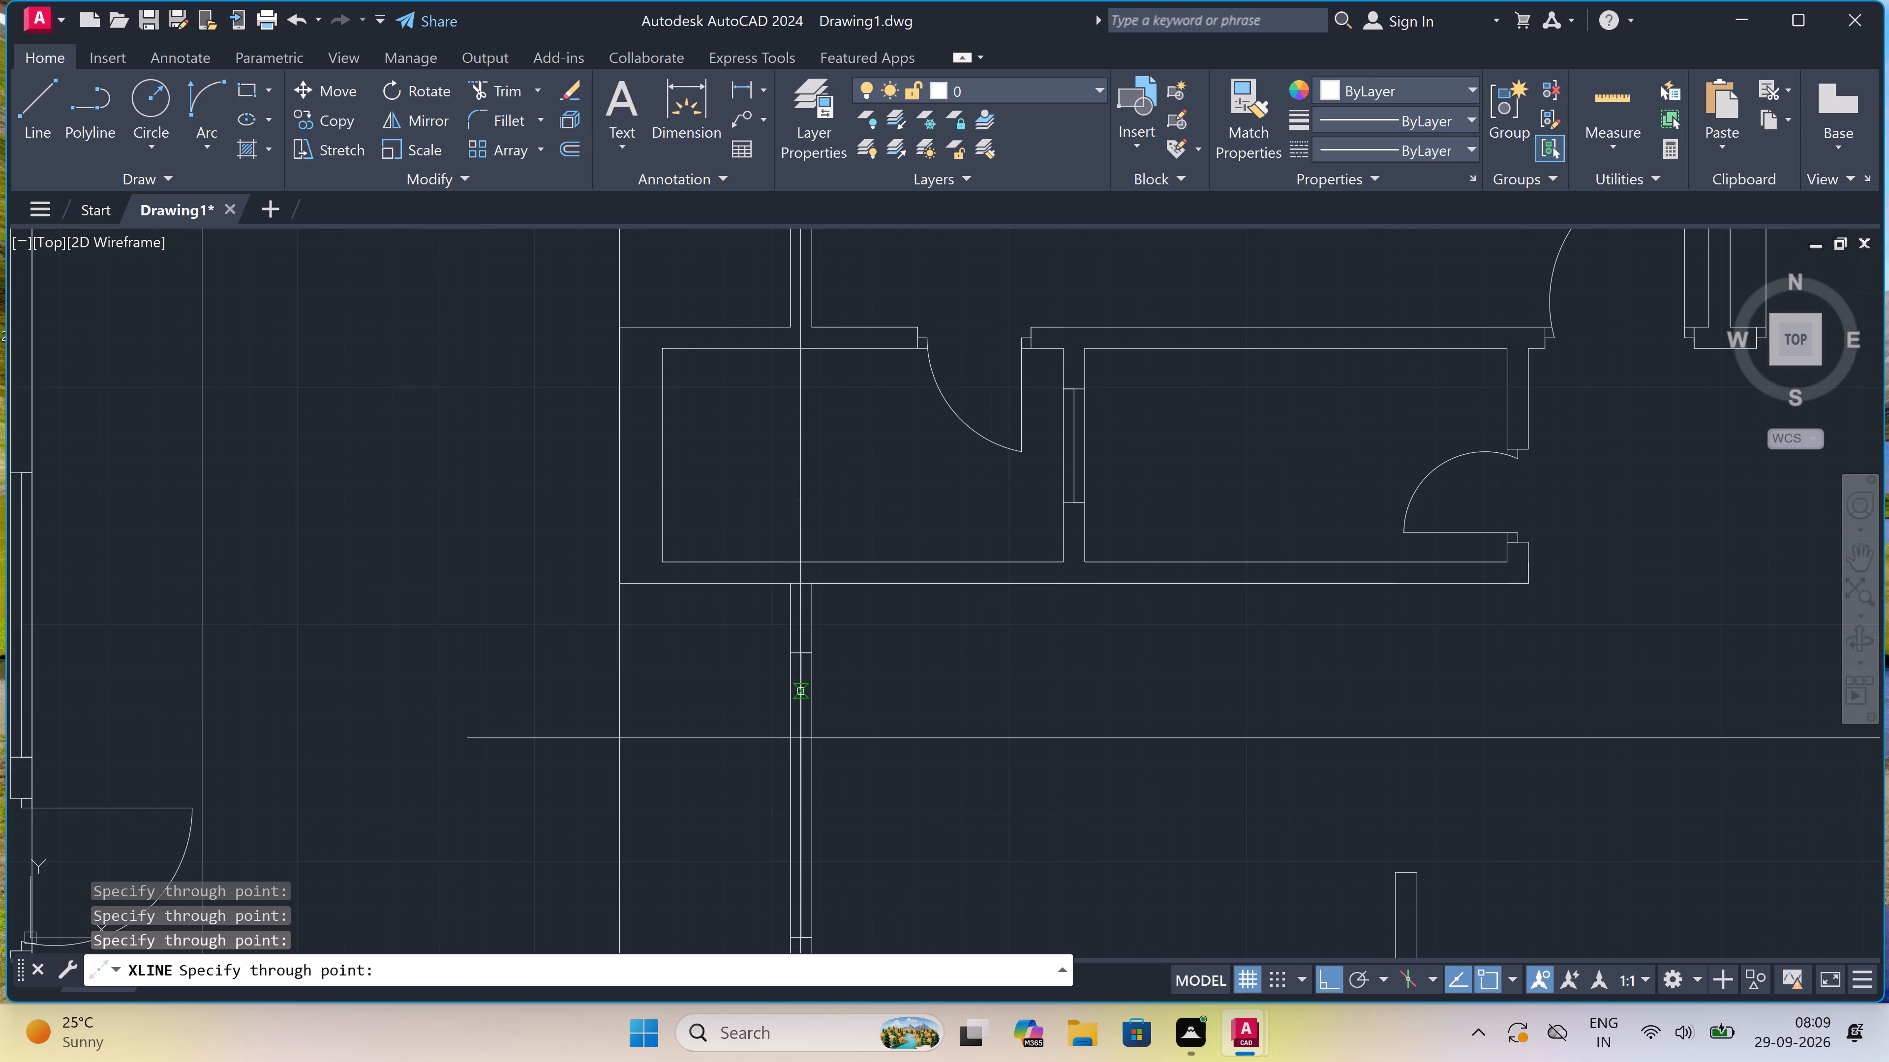
pyautogui.click(780, 737)
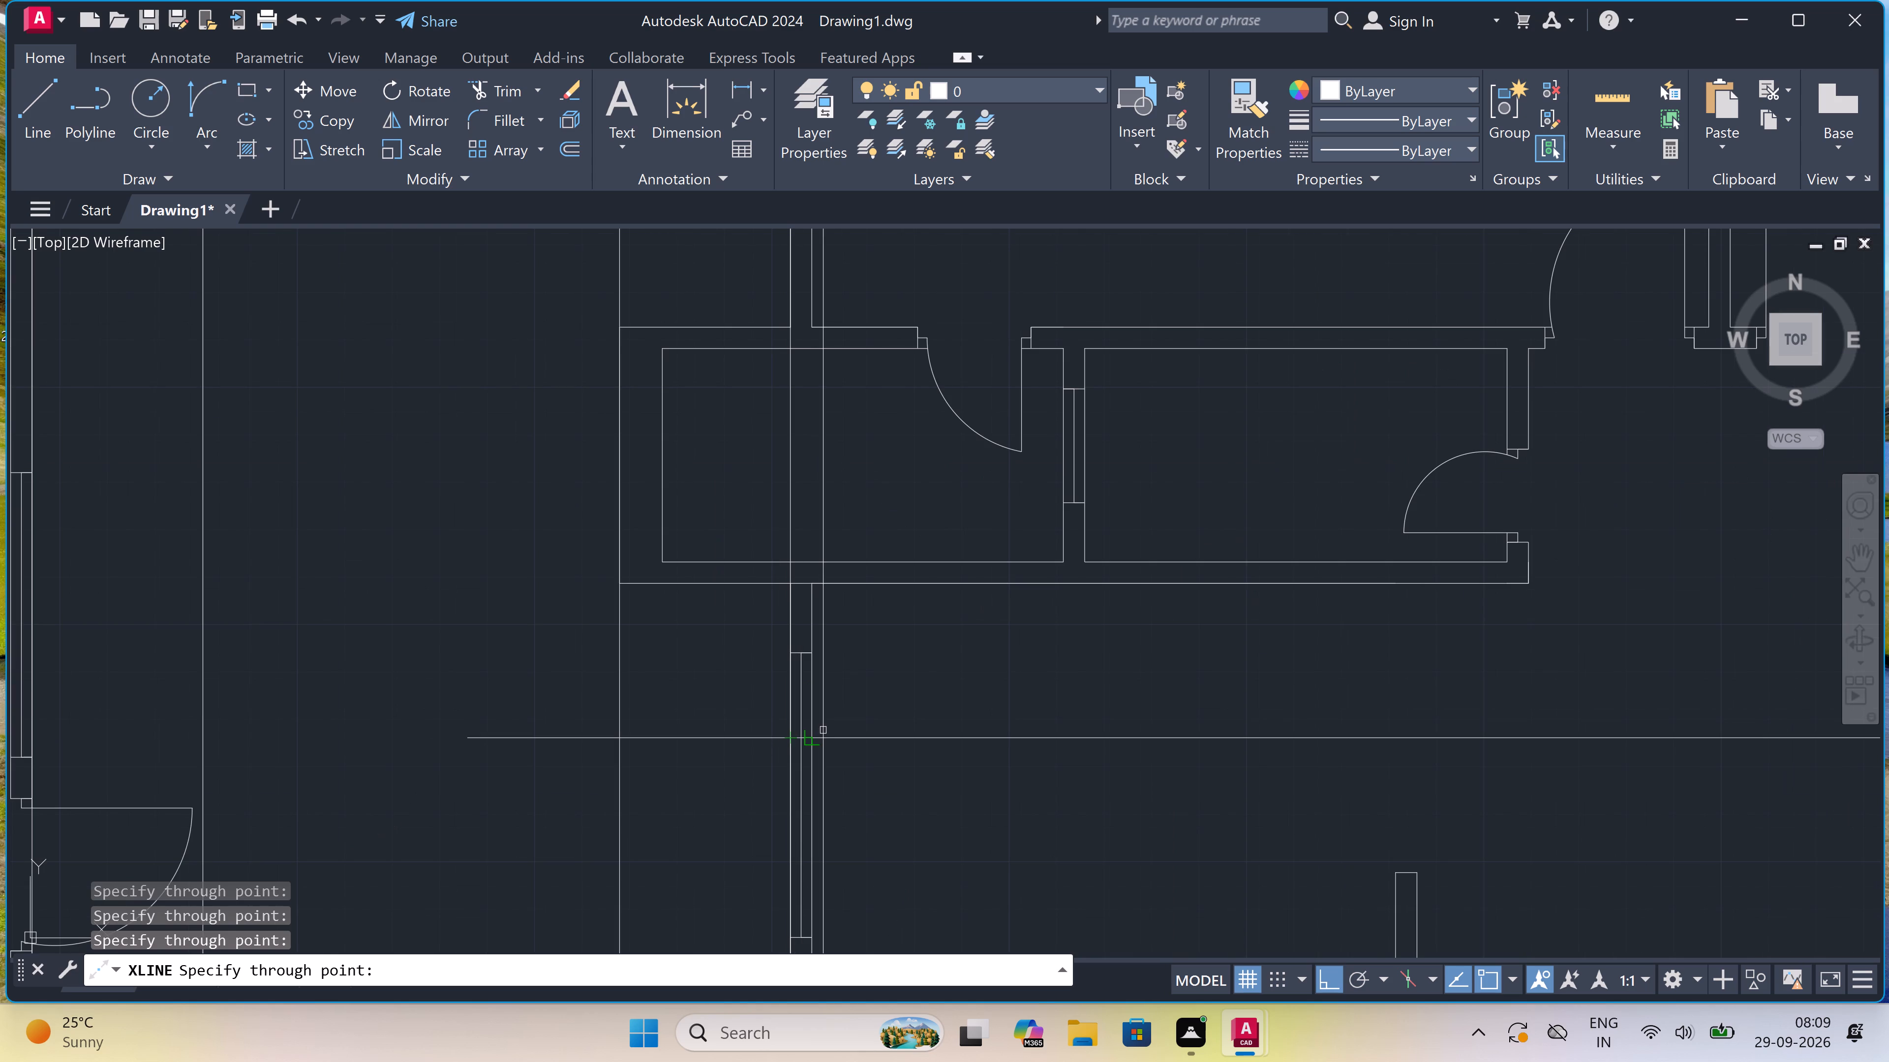
pyautogui.click(821, 731)
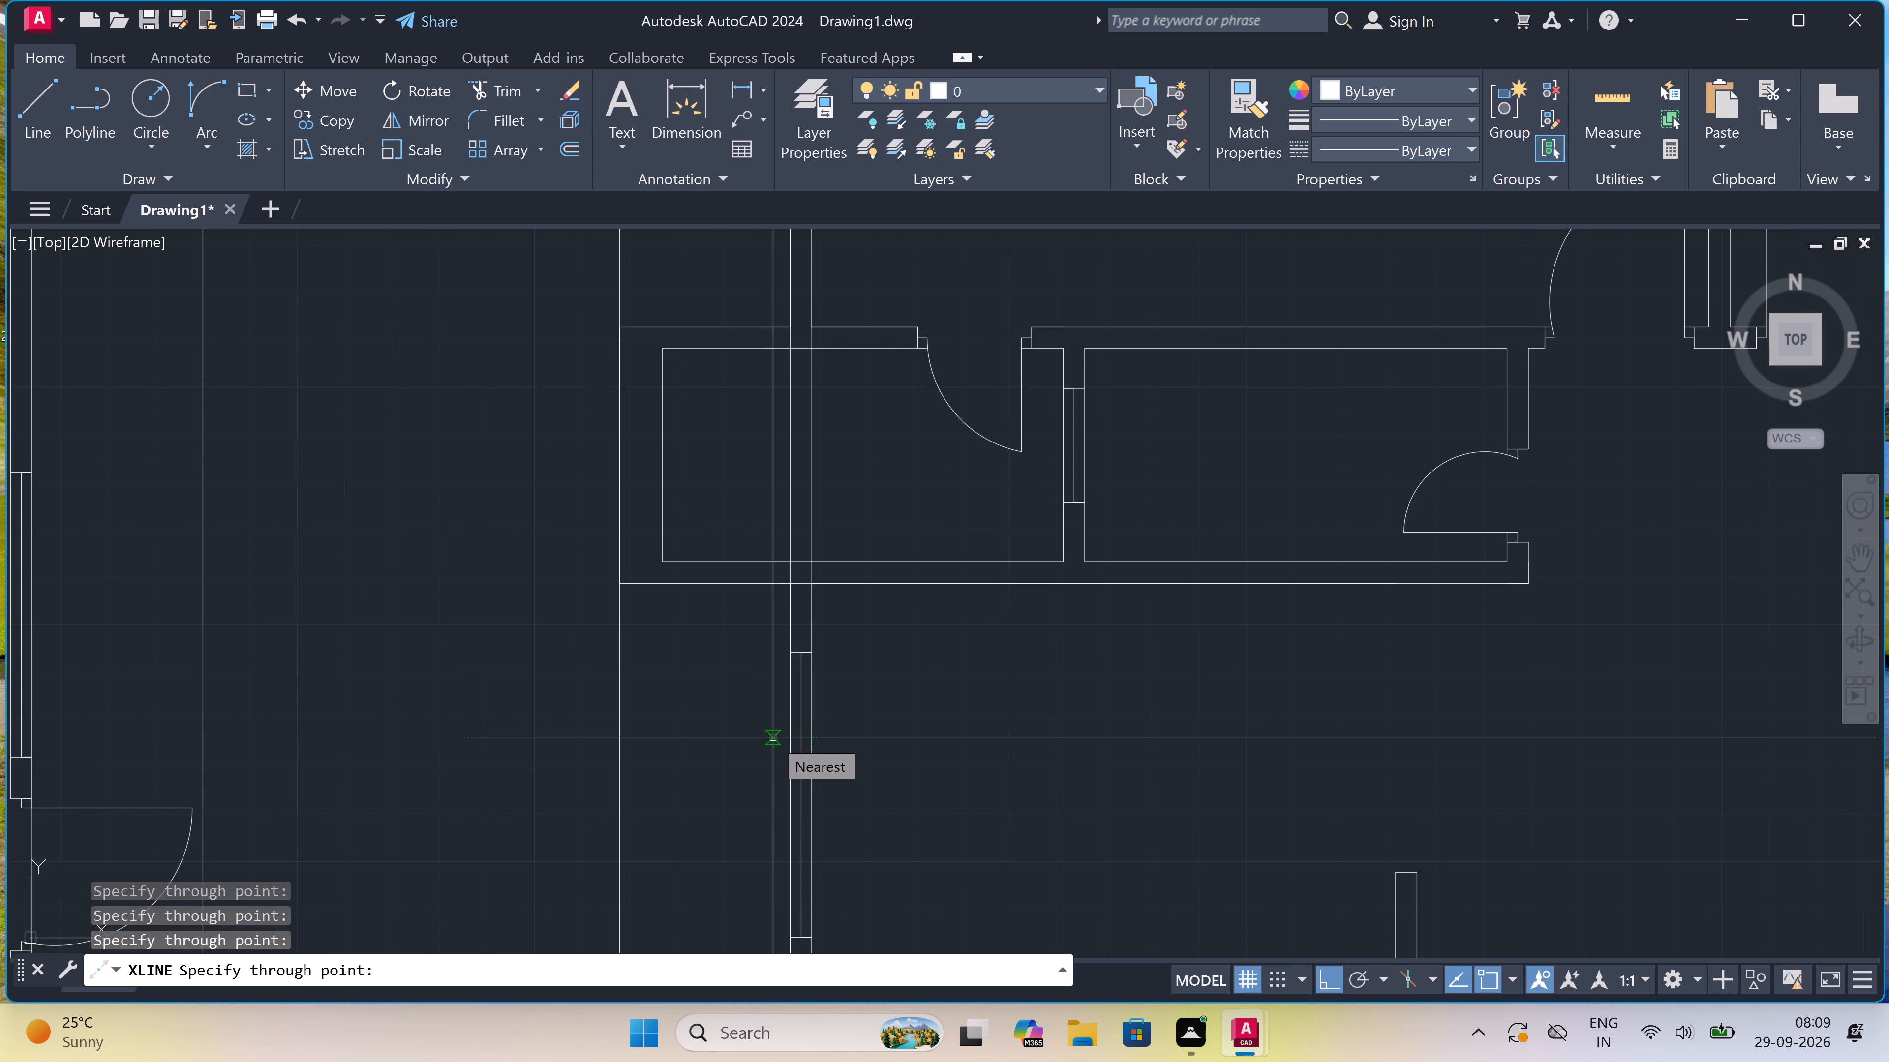
# Add vertical construction lines through both wall ends of the two adjacent door openings north of the section line, in the copy's western half.
pyautogui.scroll(-3, 745, 725)
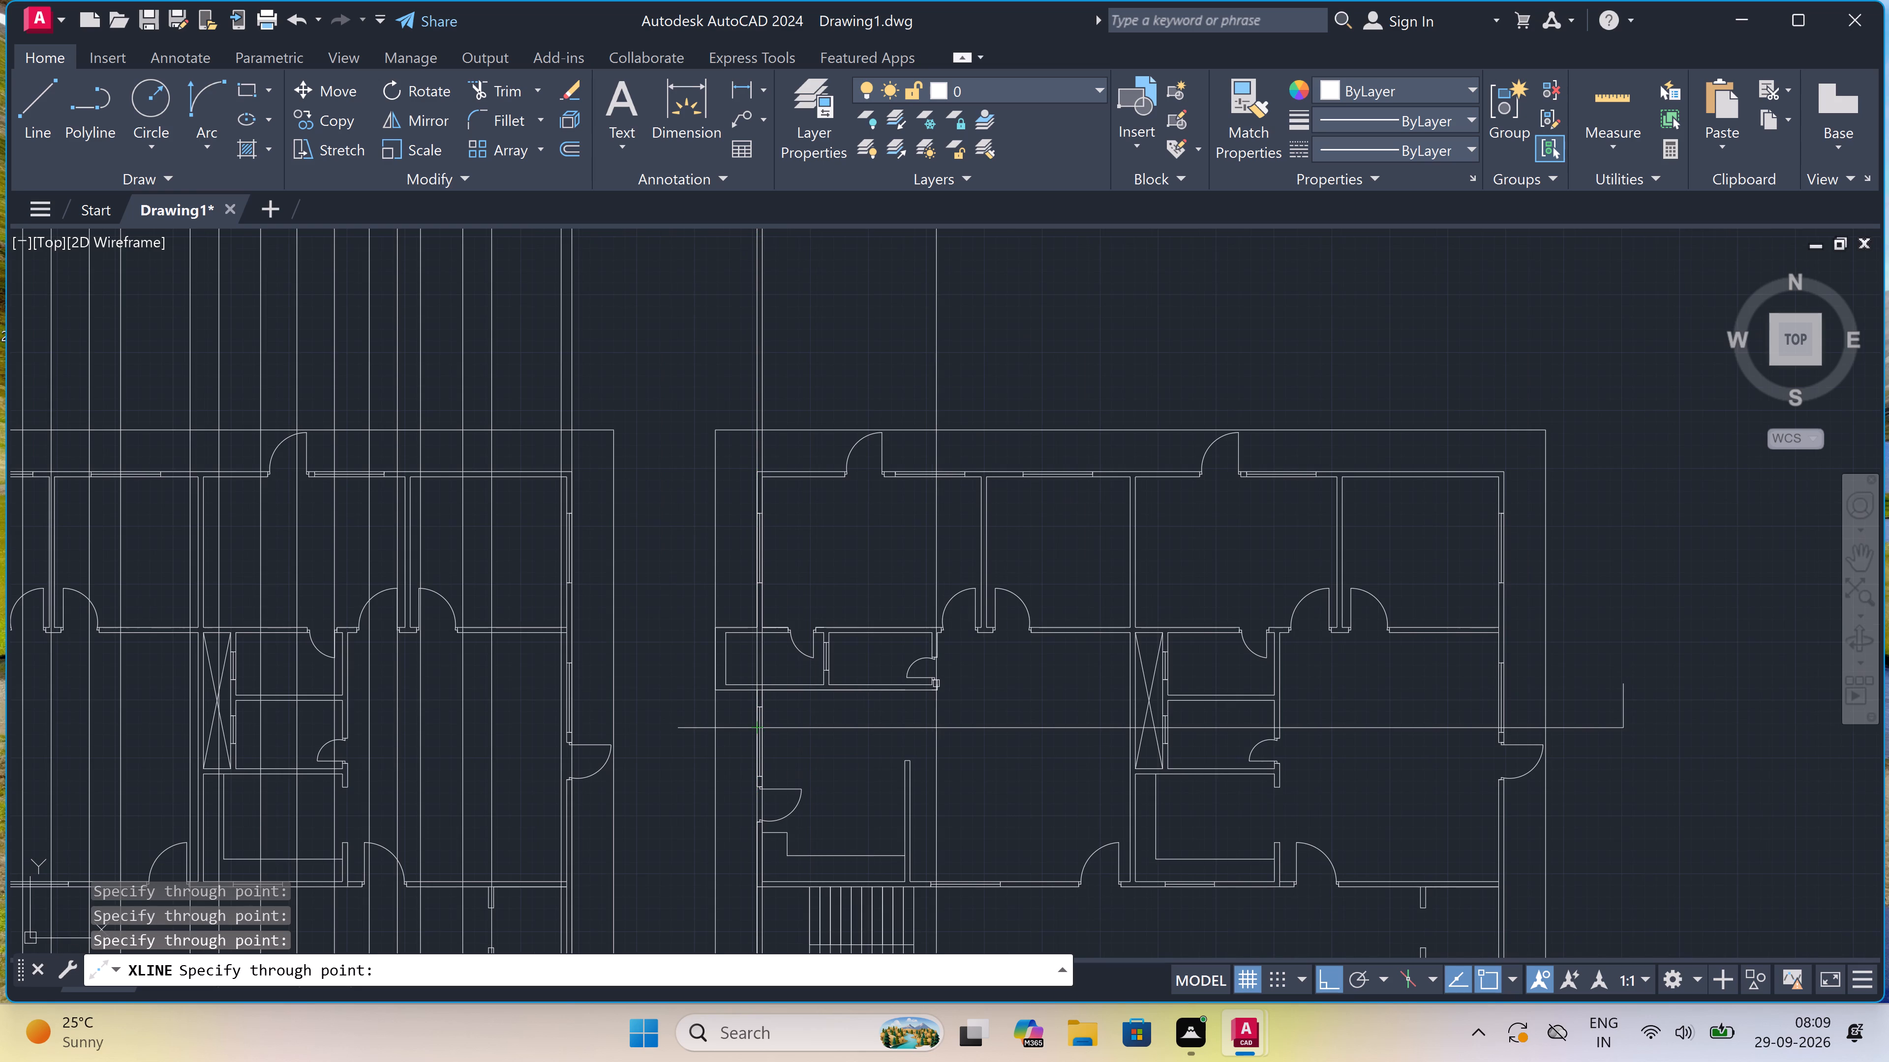
pyautogui.scroll(3, 983, 667)
pyautogui.scroll(1, 953, 519)
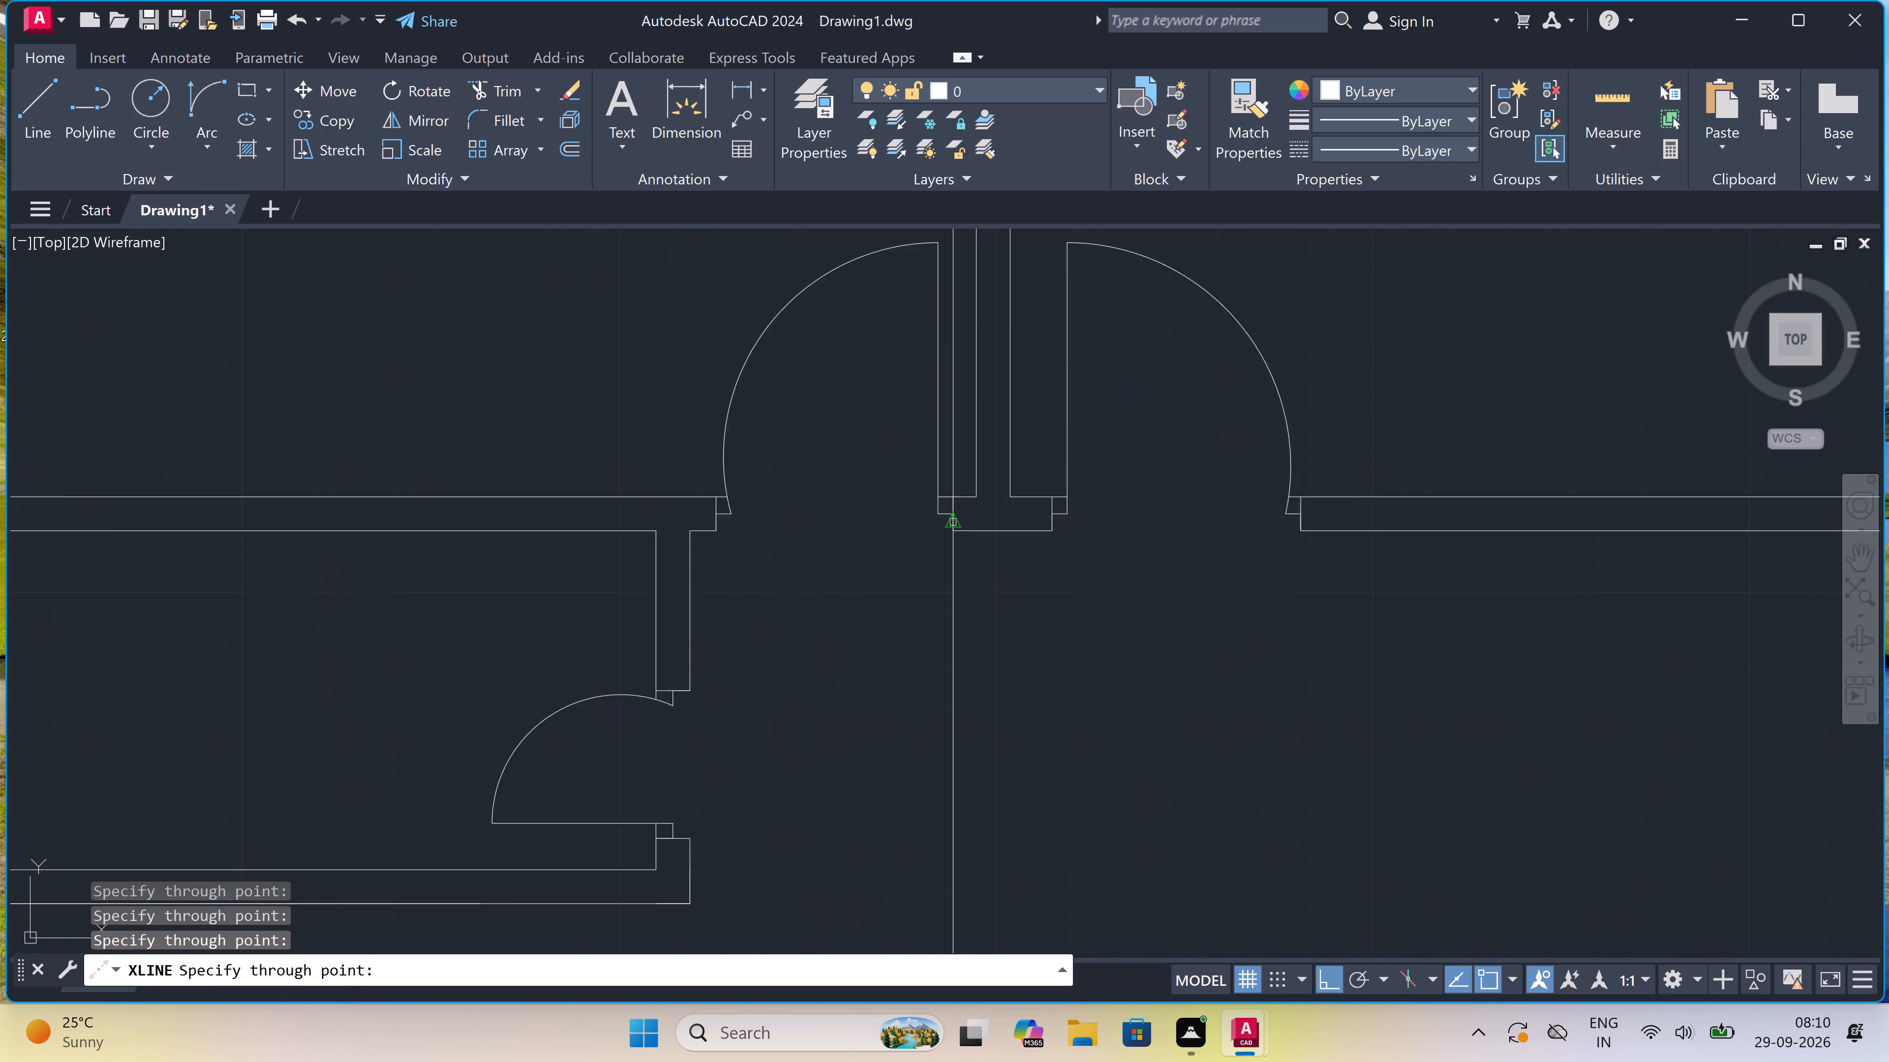
pyautogui.scroll(1, 953, 519)
pyautogui.moveTo(951, 536); pyautogui.dragTo(944, 553)
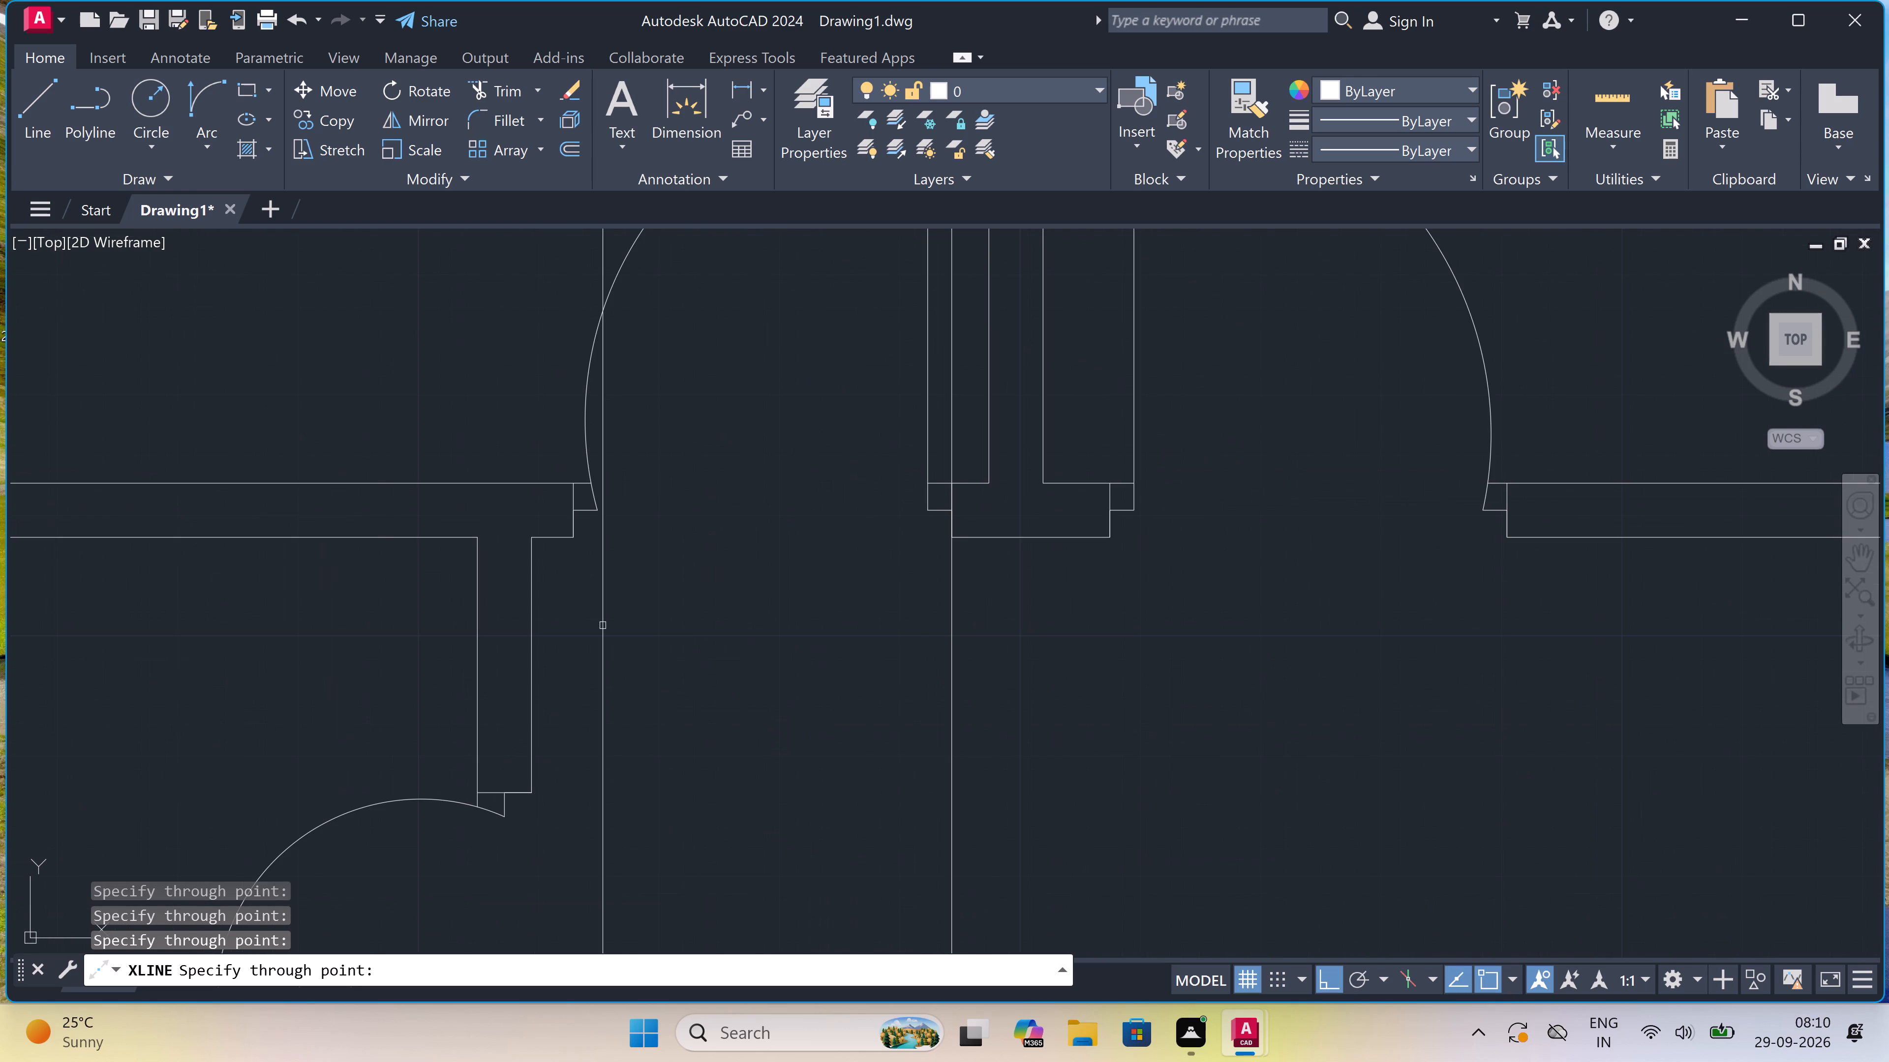
pyautogui.click(566, 541)
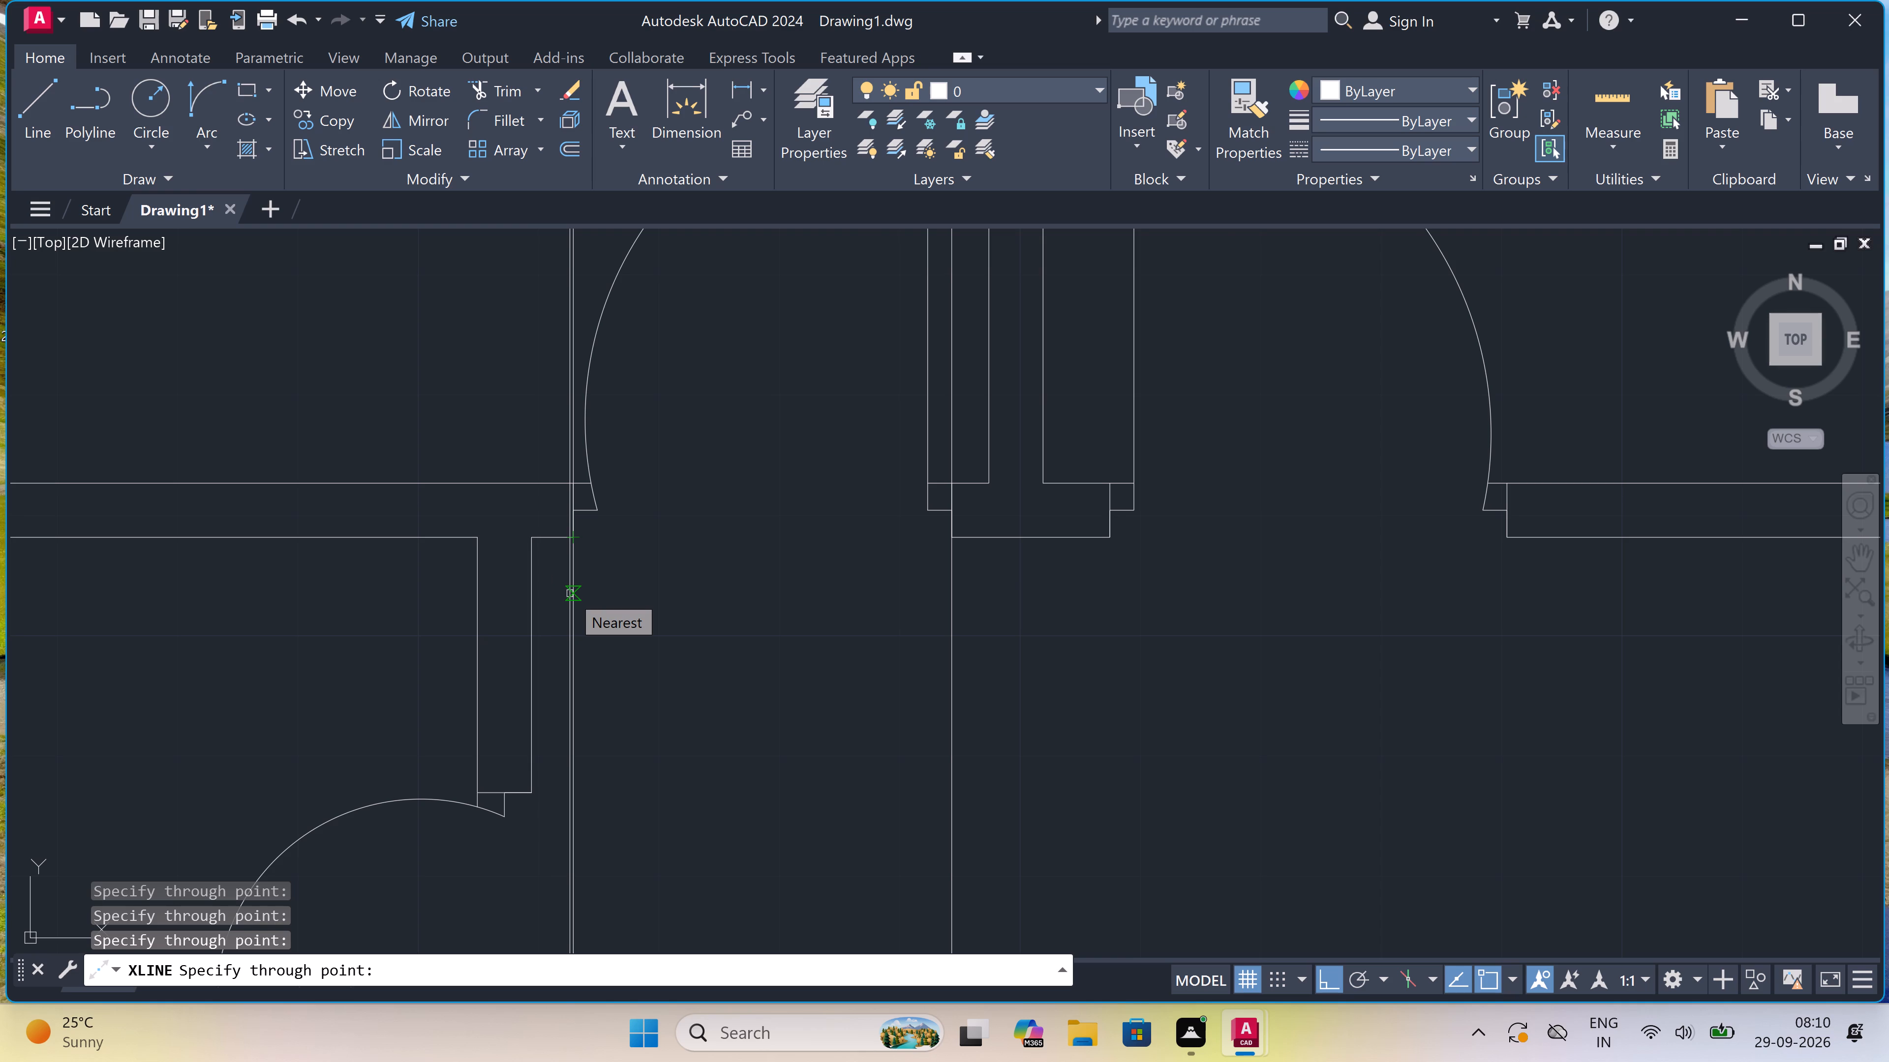
pyautogui.scroll(-2, 570, 593)
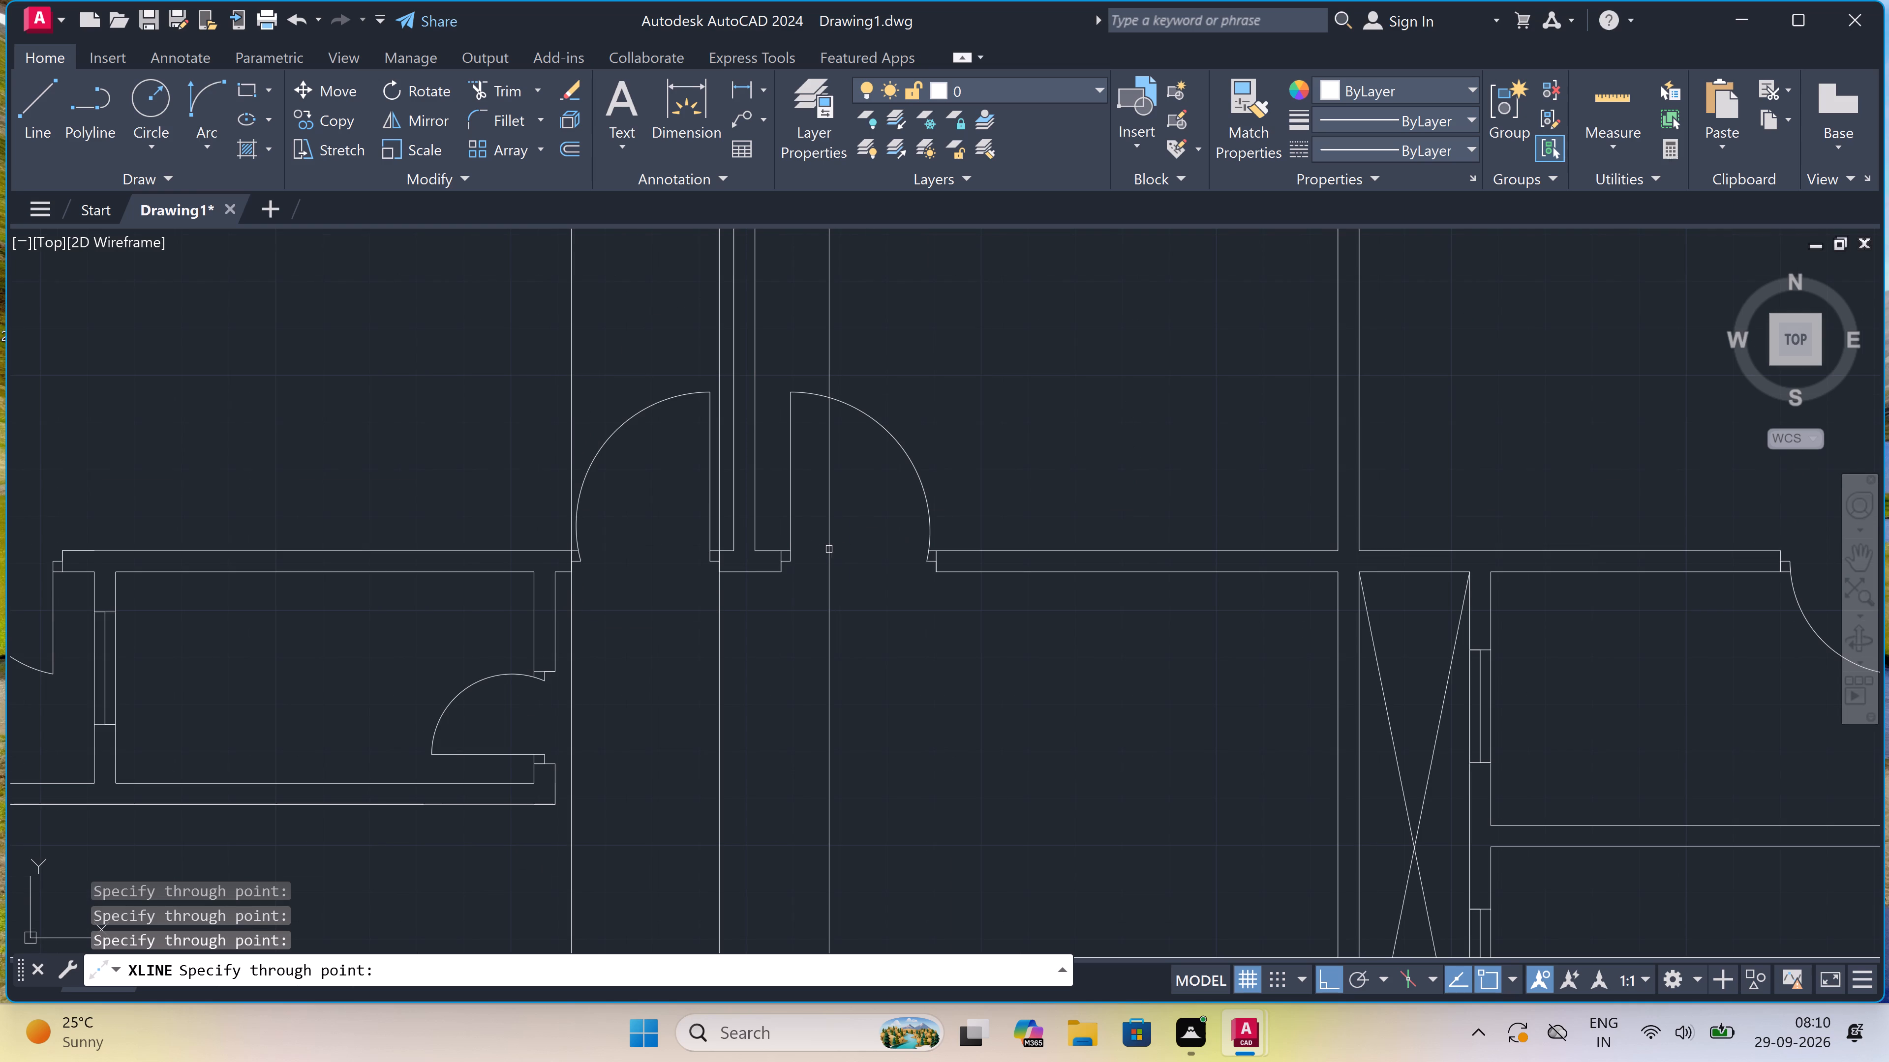
pyautogui.click(776, 576)
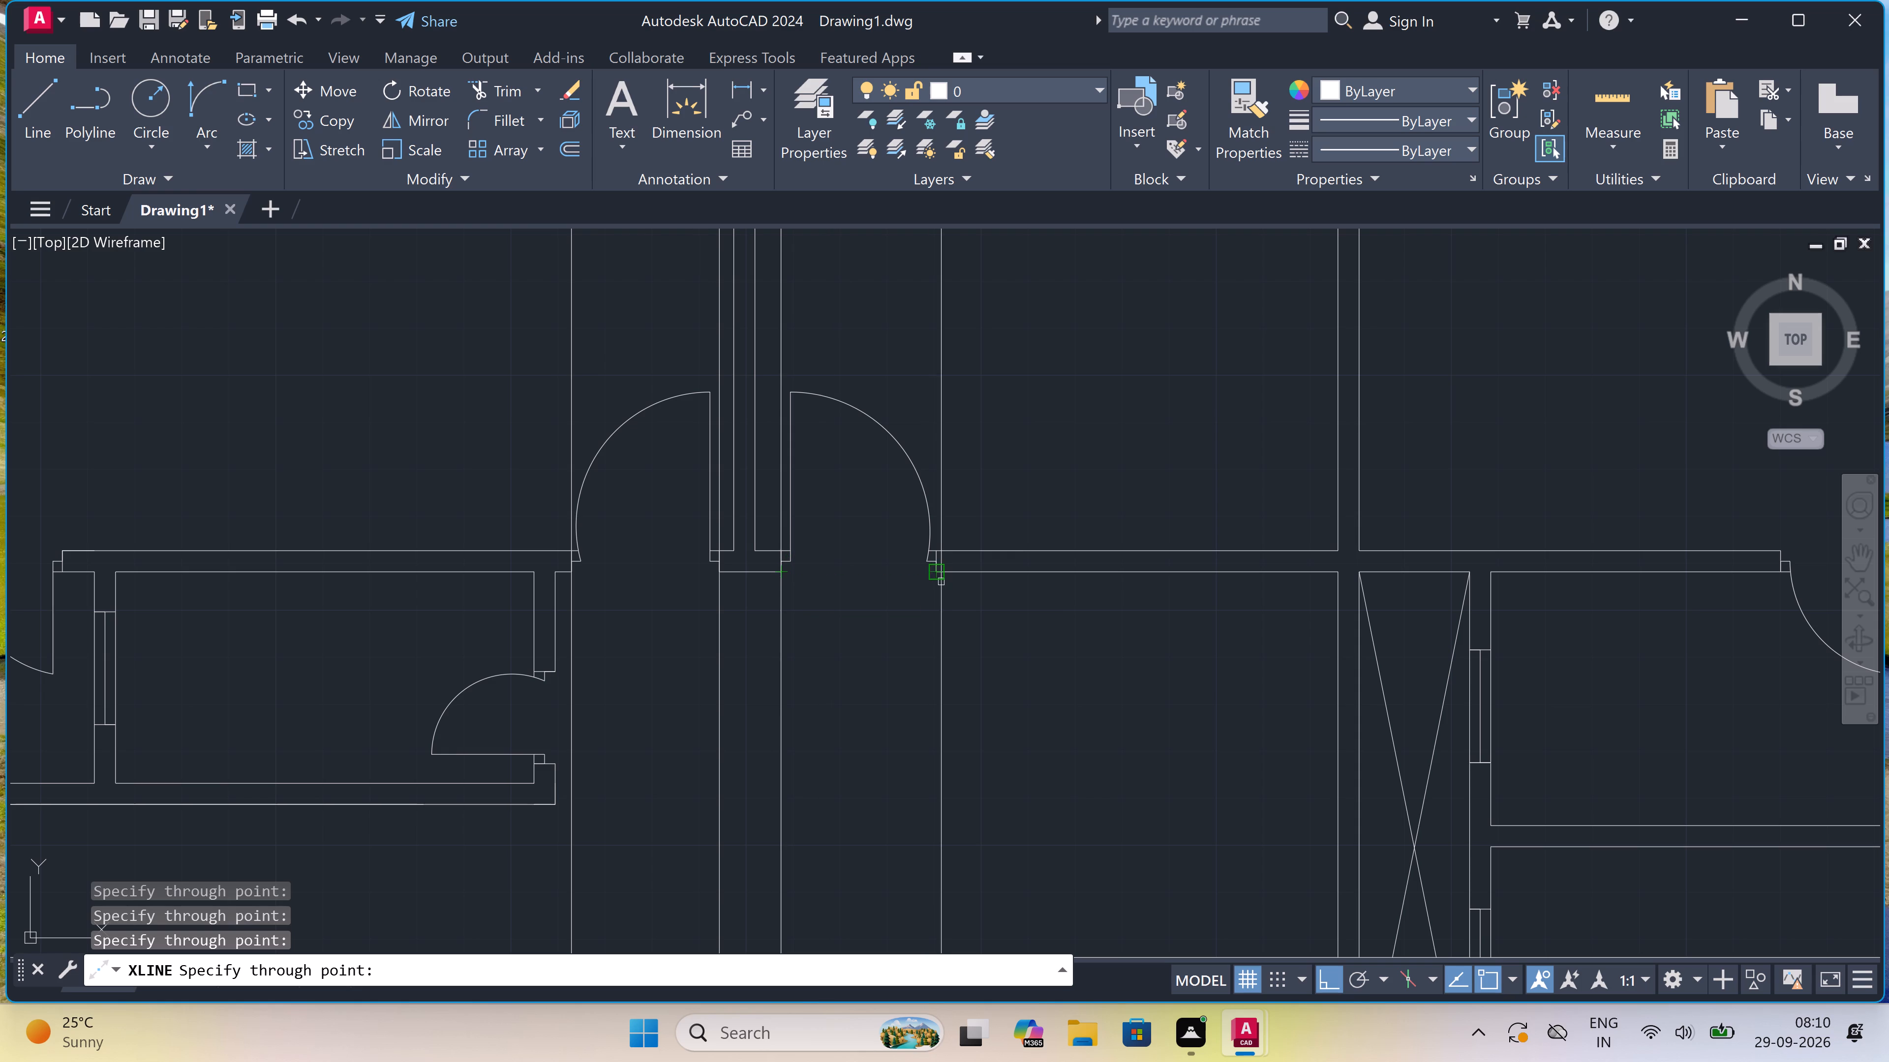
pyautogui.click(938, 577)
# Add vertical construction lines through both faces of the two walls flanking the cross-marked shaft on the plan copy.
pyautogui.scroll(-3, 661, 611)
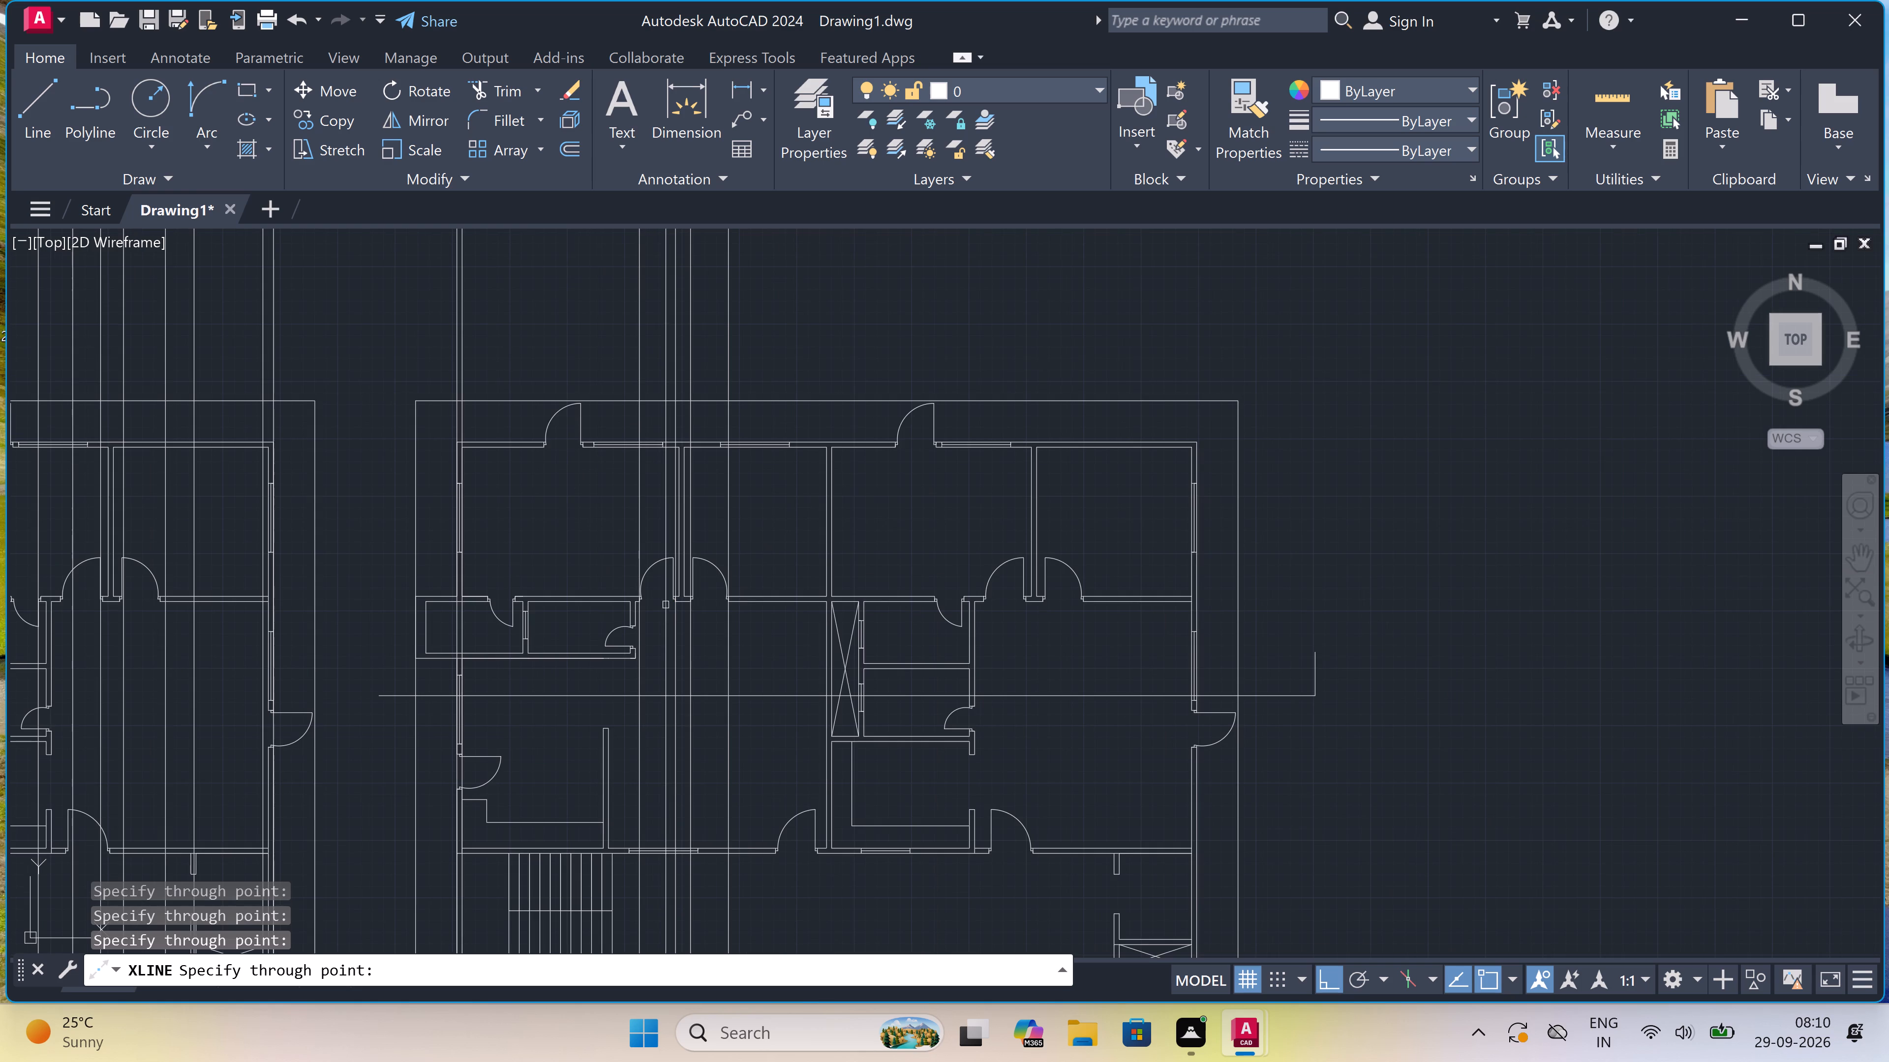
pyautogui.scroll(2, 840, 668)
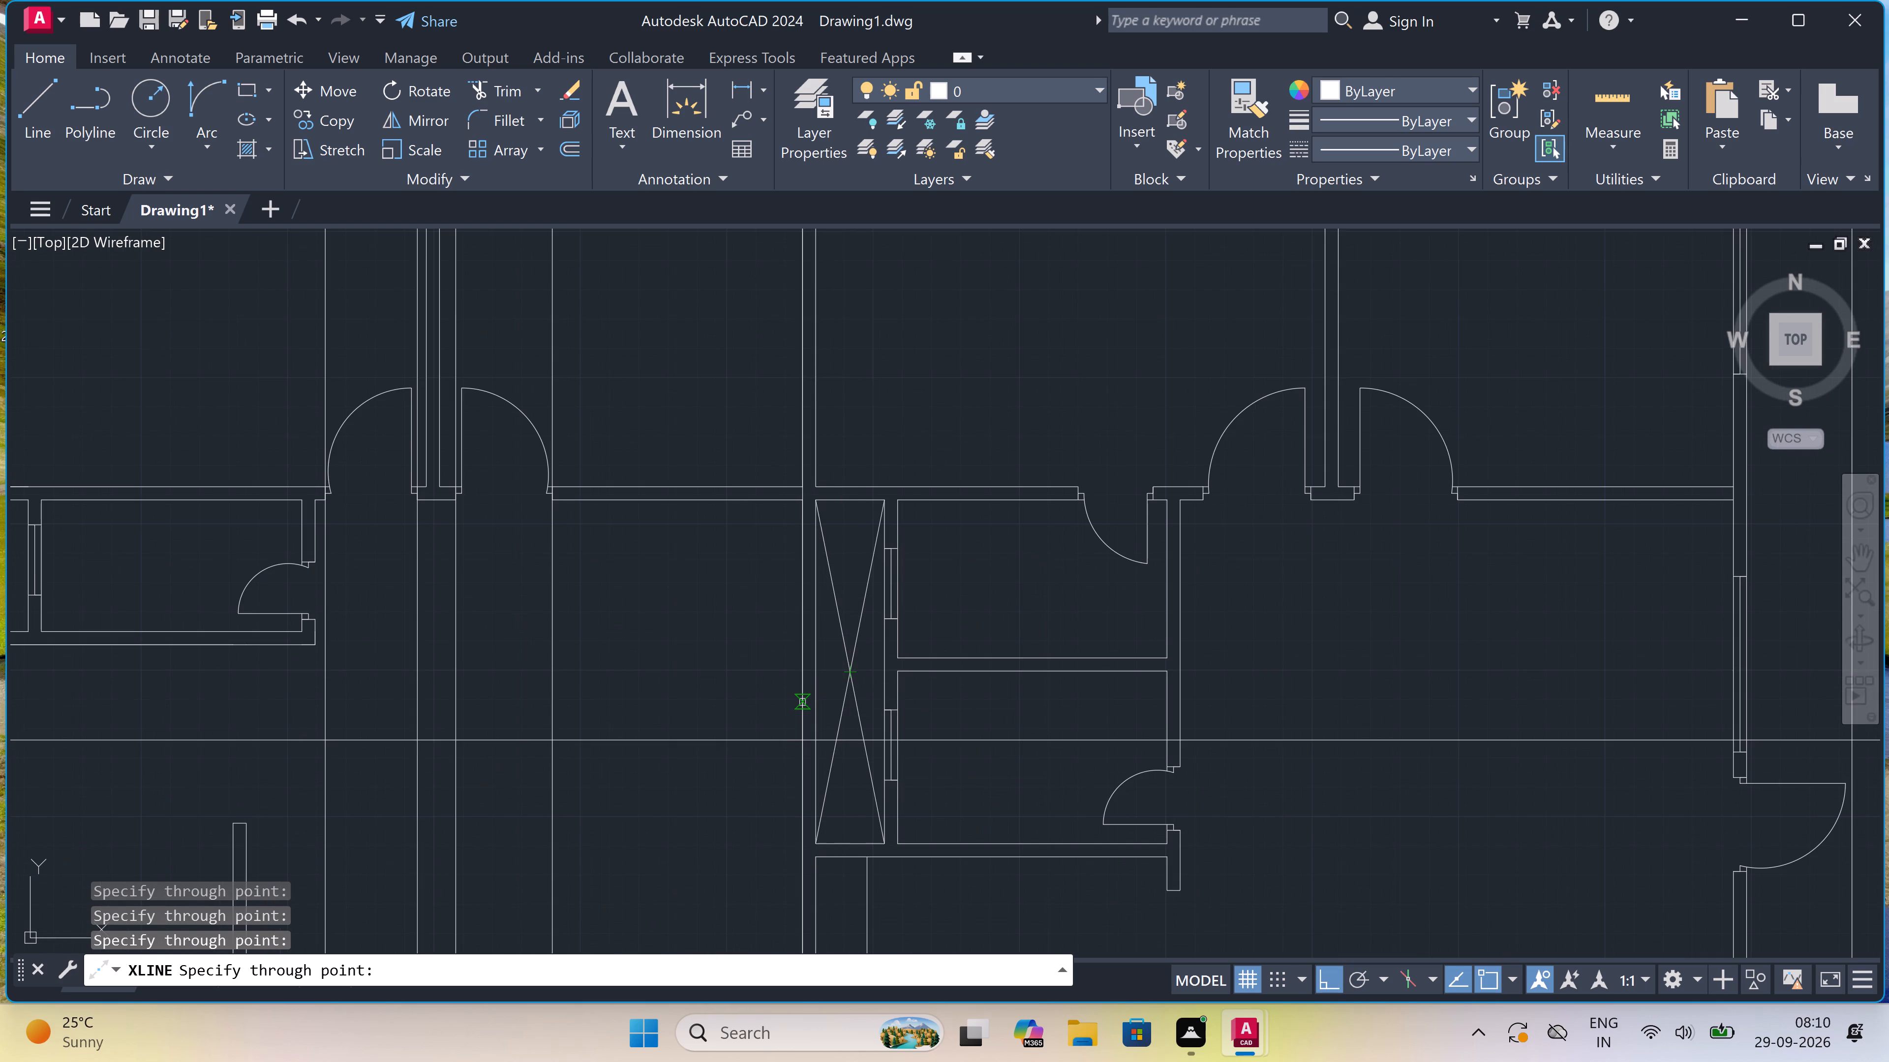
pyautogui.click(802, 702)
pyautogui.scroll(1, 814, 696)
pyautogui.click(814, 696)
pyautogui.scroll(-1, 814, 695)
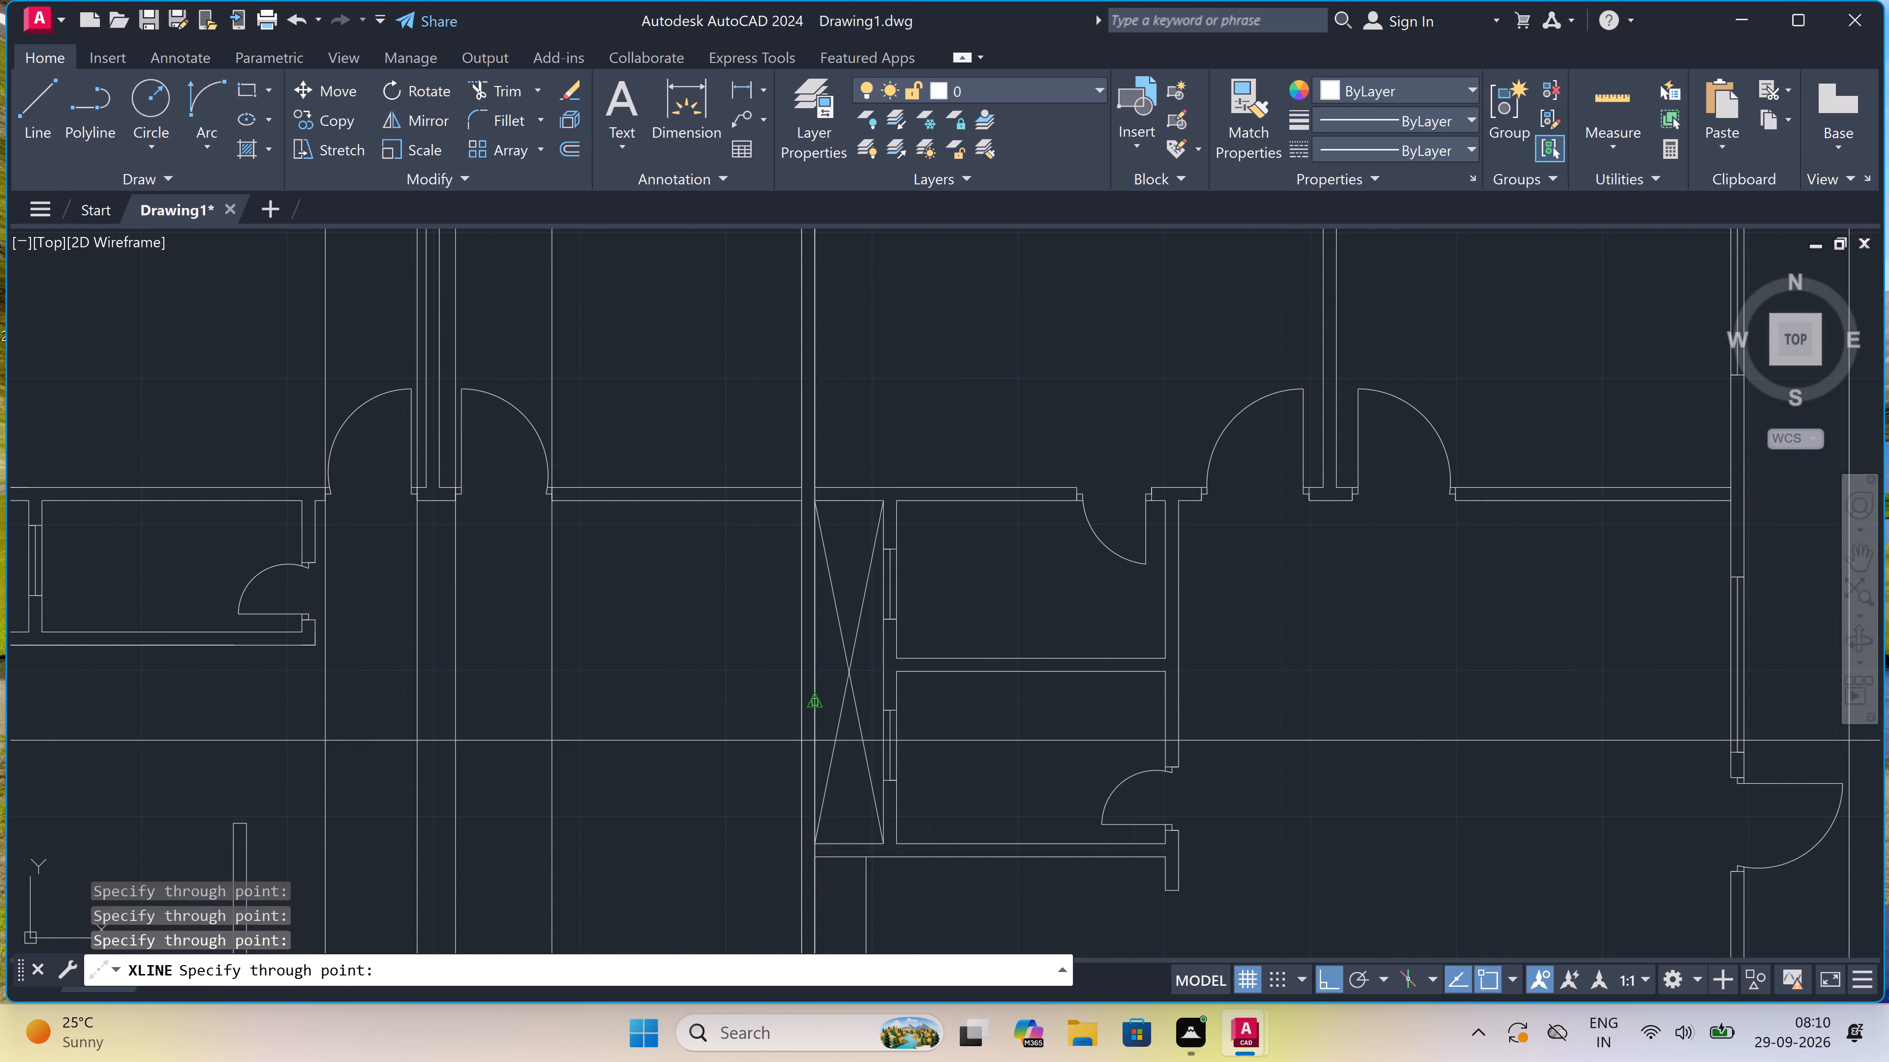
pyautogui.scroll(1, 894, 715)
pyautogui.click(896, 715)
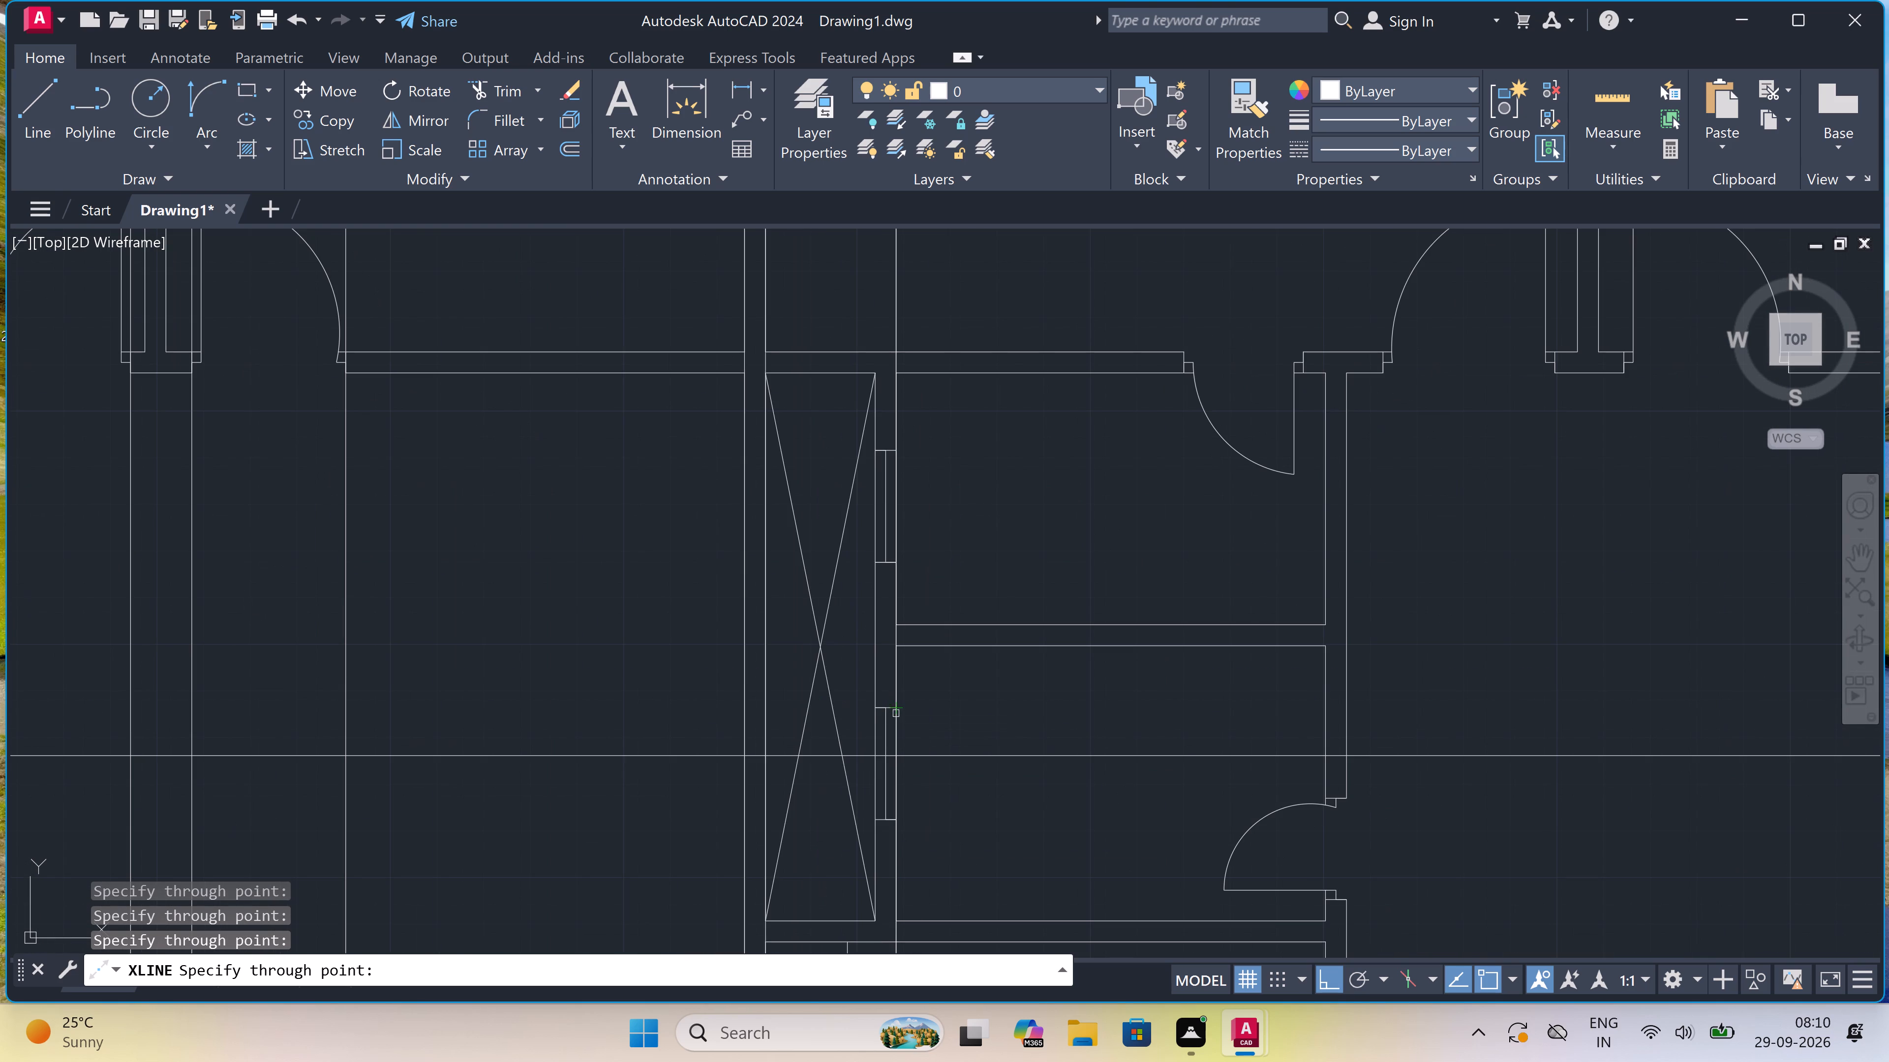
pyautogui.scroll(2, 880, 709)
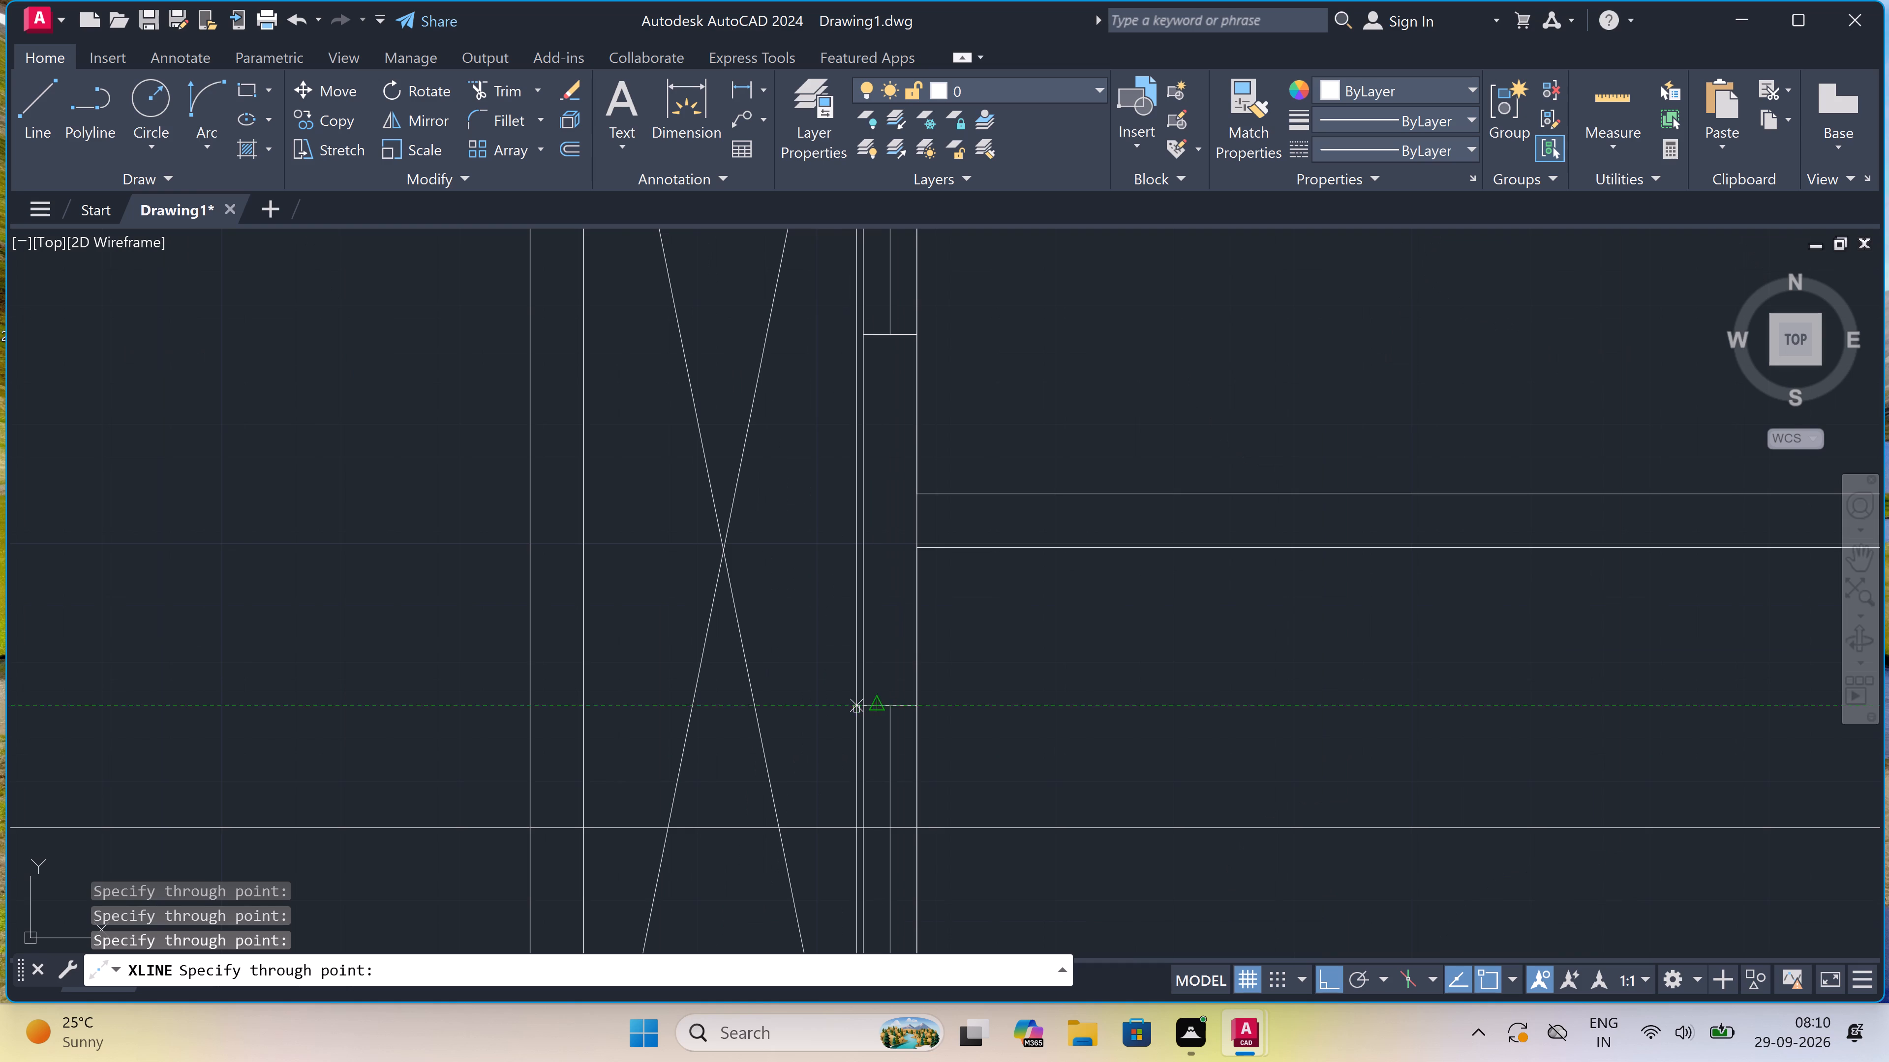
pyautogui.click(857, 709)
pyautogui.scroll(-4, 856, 709)
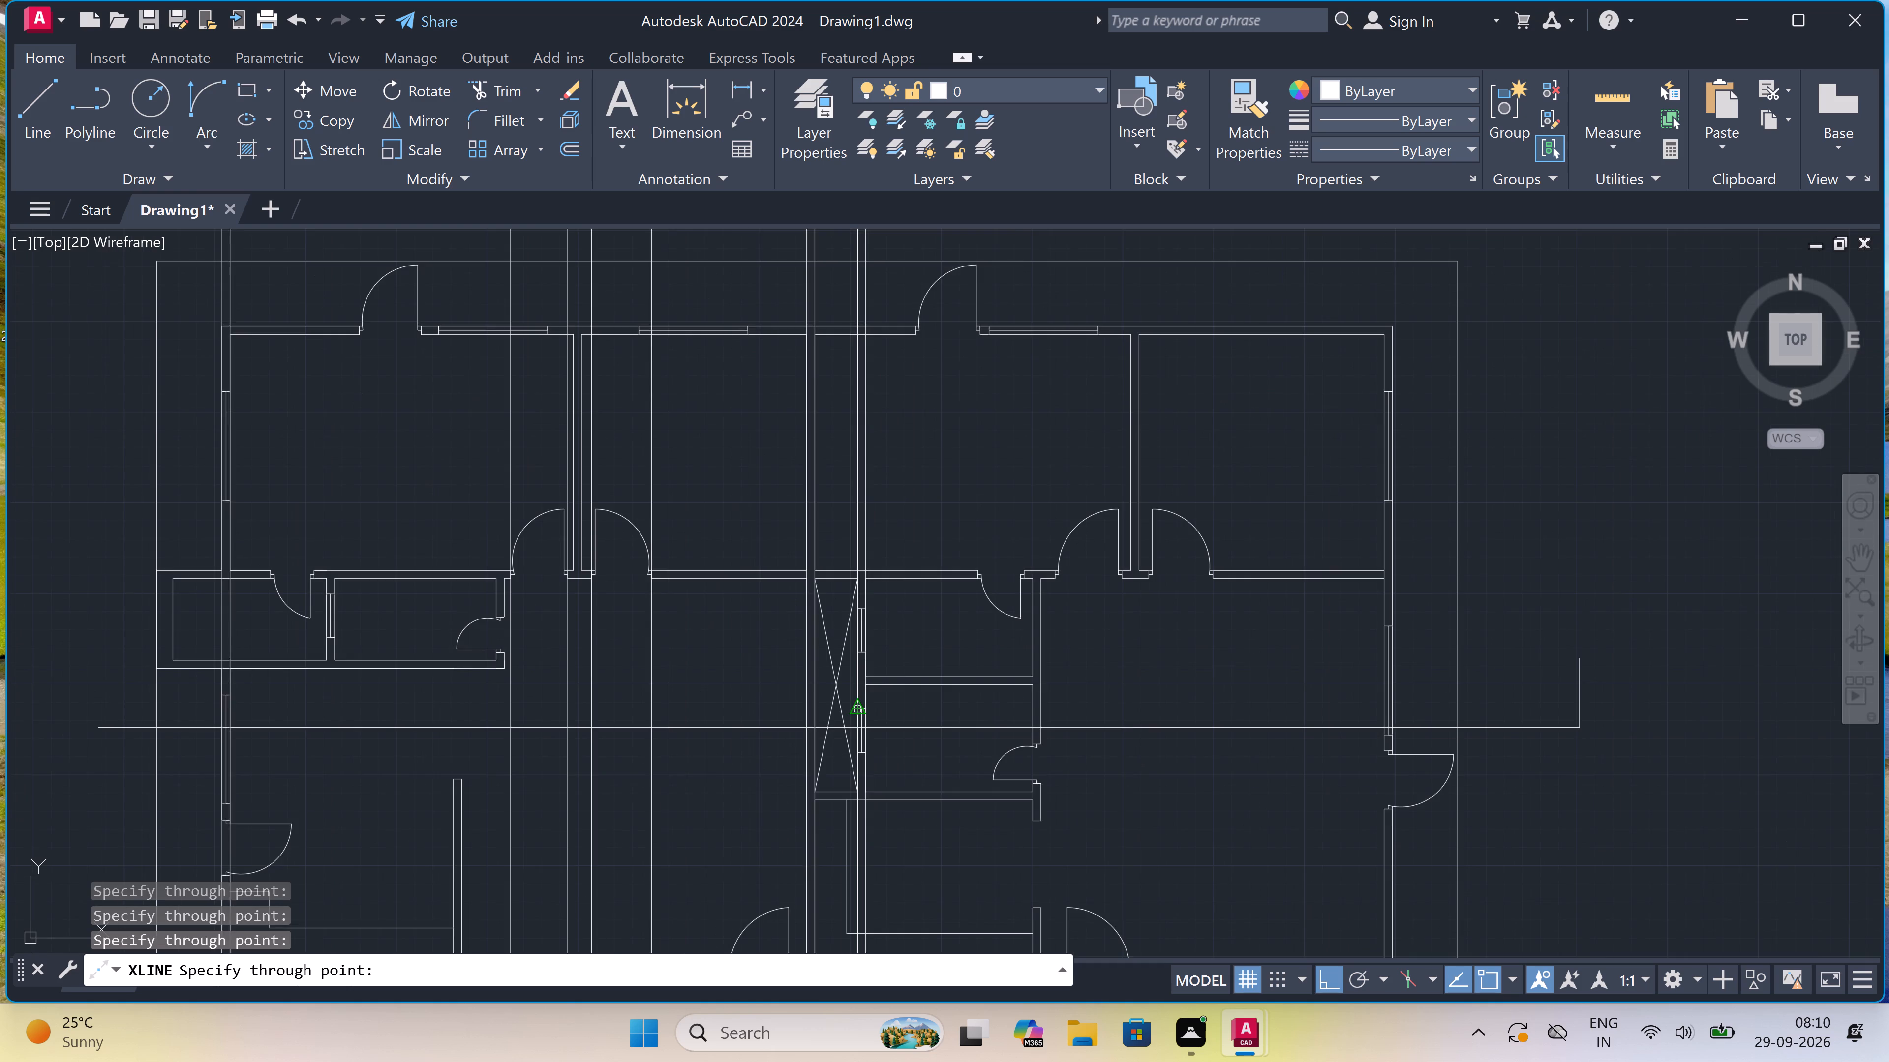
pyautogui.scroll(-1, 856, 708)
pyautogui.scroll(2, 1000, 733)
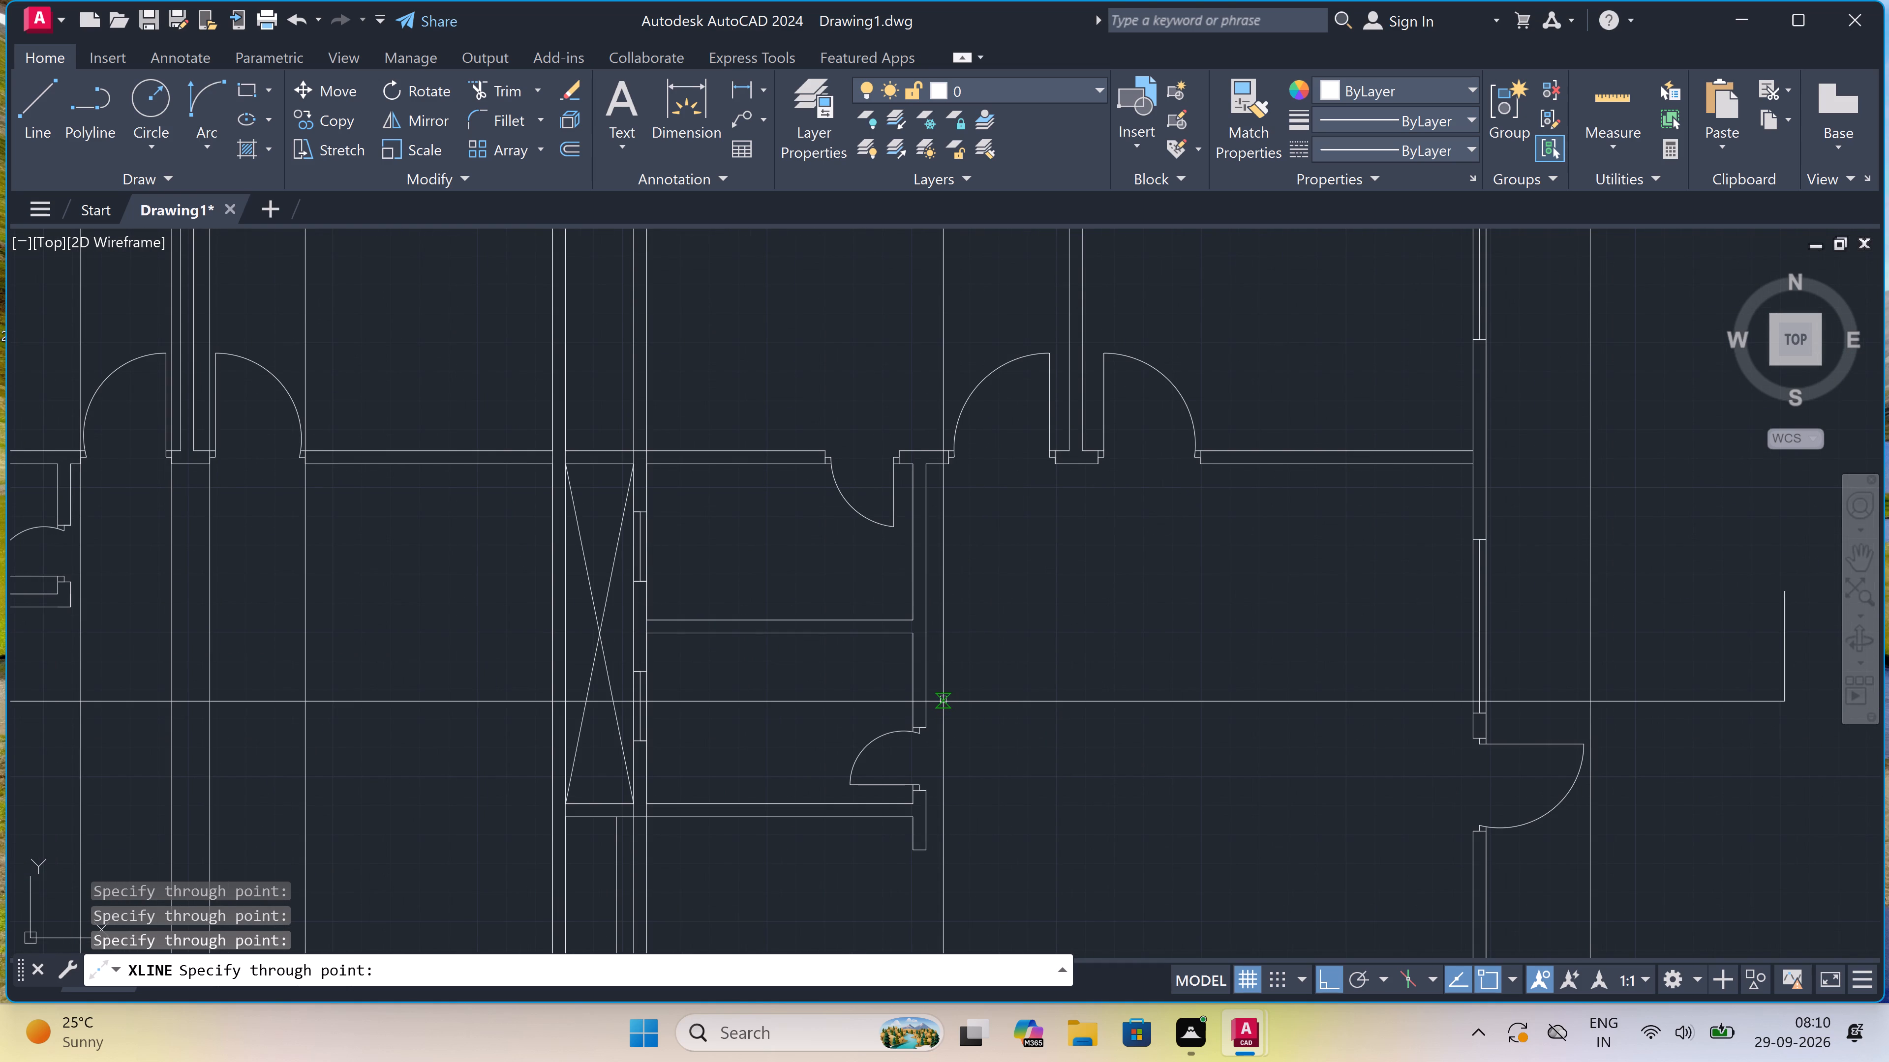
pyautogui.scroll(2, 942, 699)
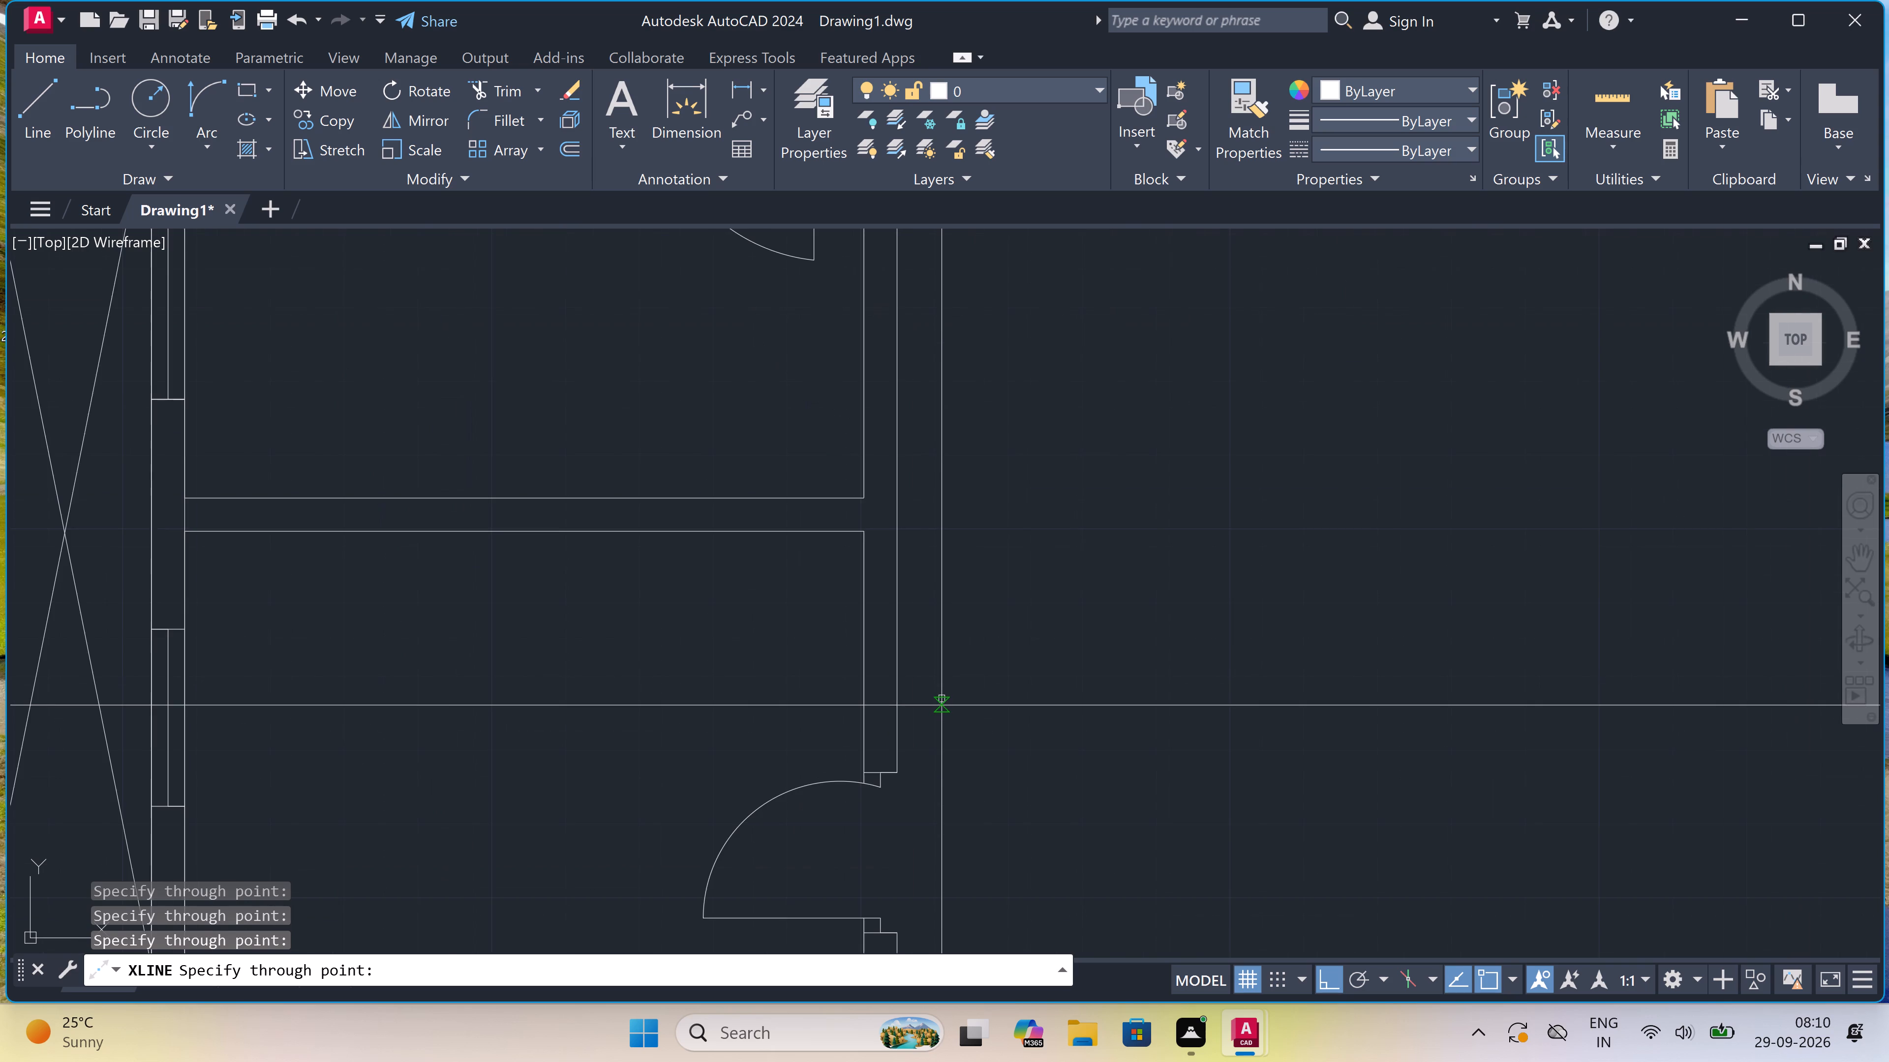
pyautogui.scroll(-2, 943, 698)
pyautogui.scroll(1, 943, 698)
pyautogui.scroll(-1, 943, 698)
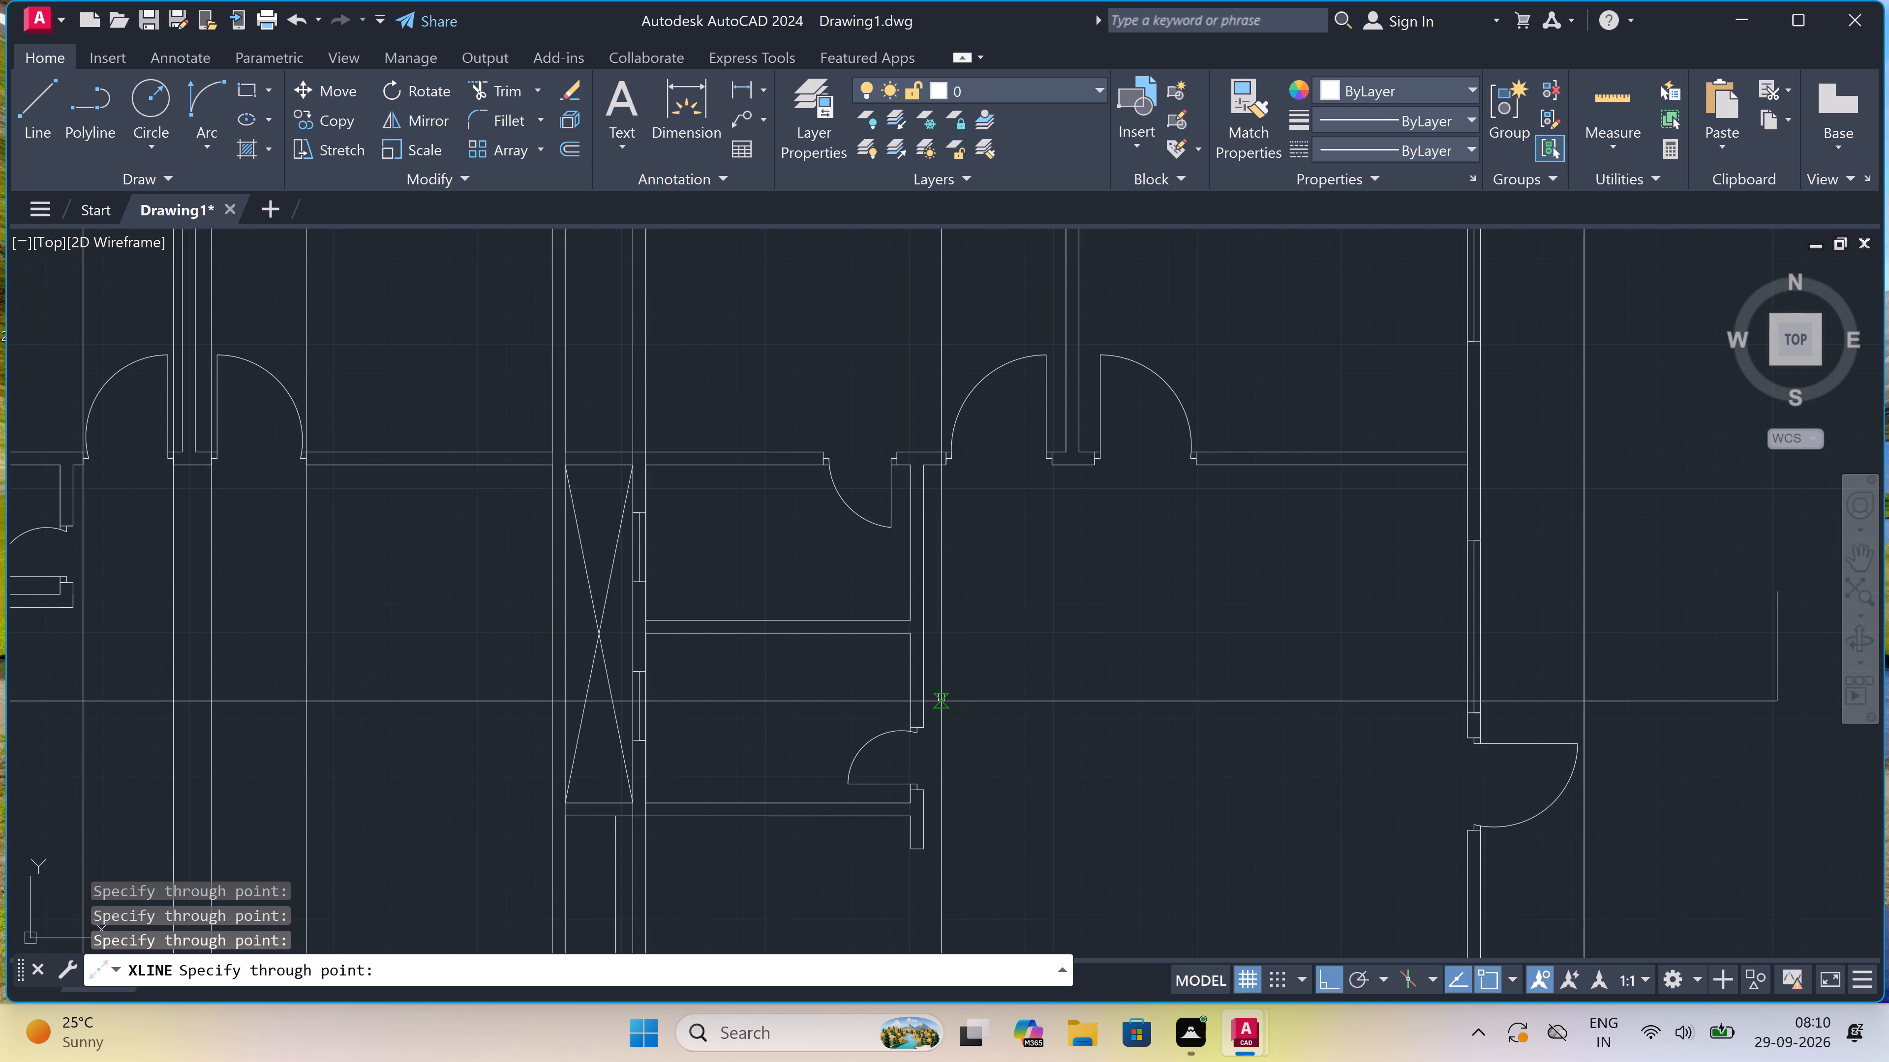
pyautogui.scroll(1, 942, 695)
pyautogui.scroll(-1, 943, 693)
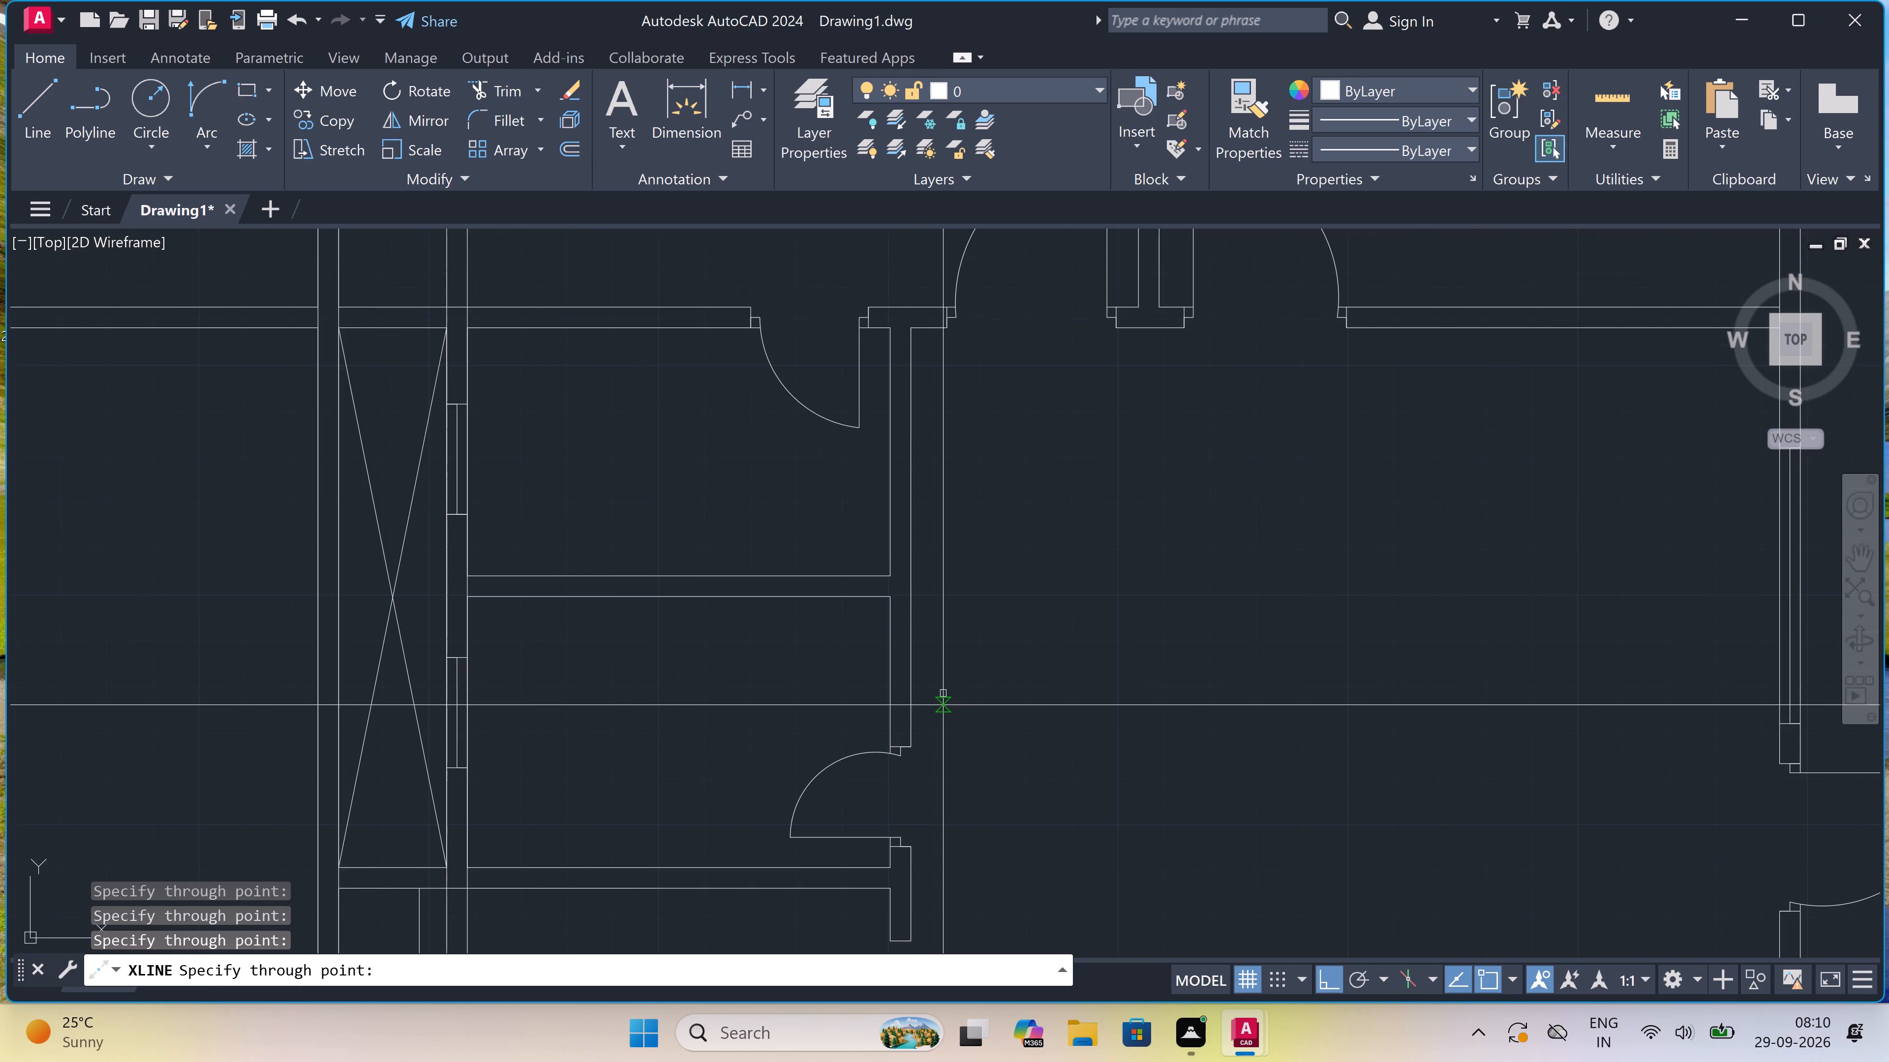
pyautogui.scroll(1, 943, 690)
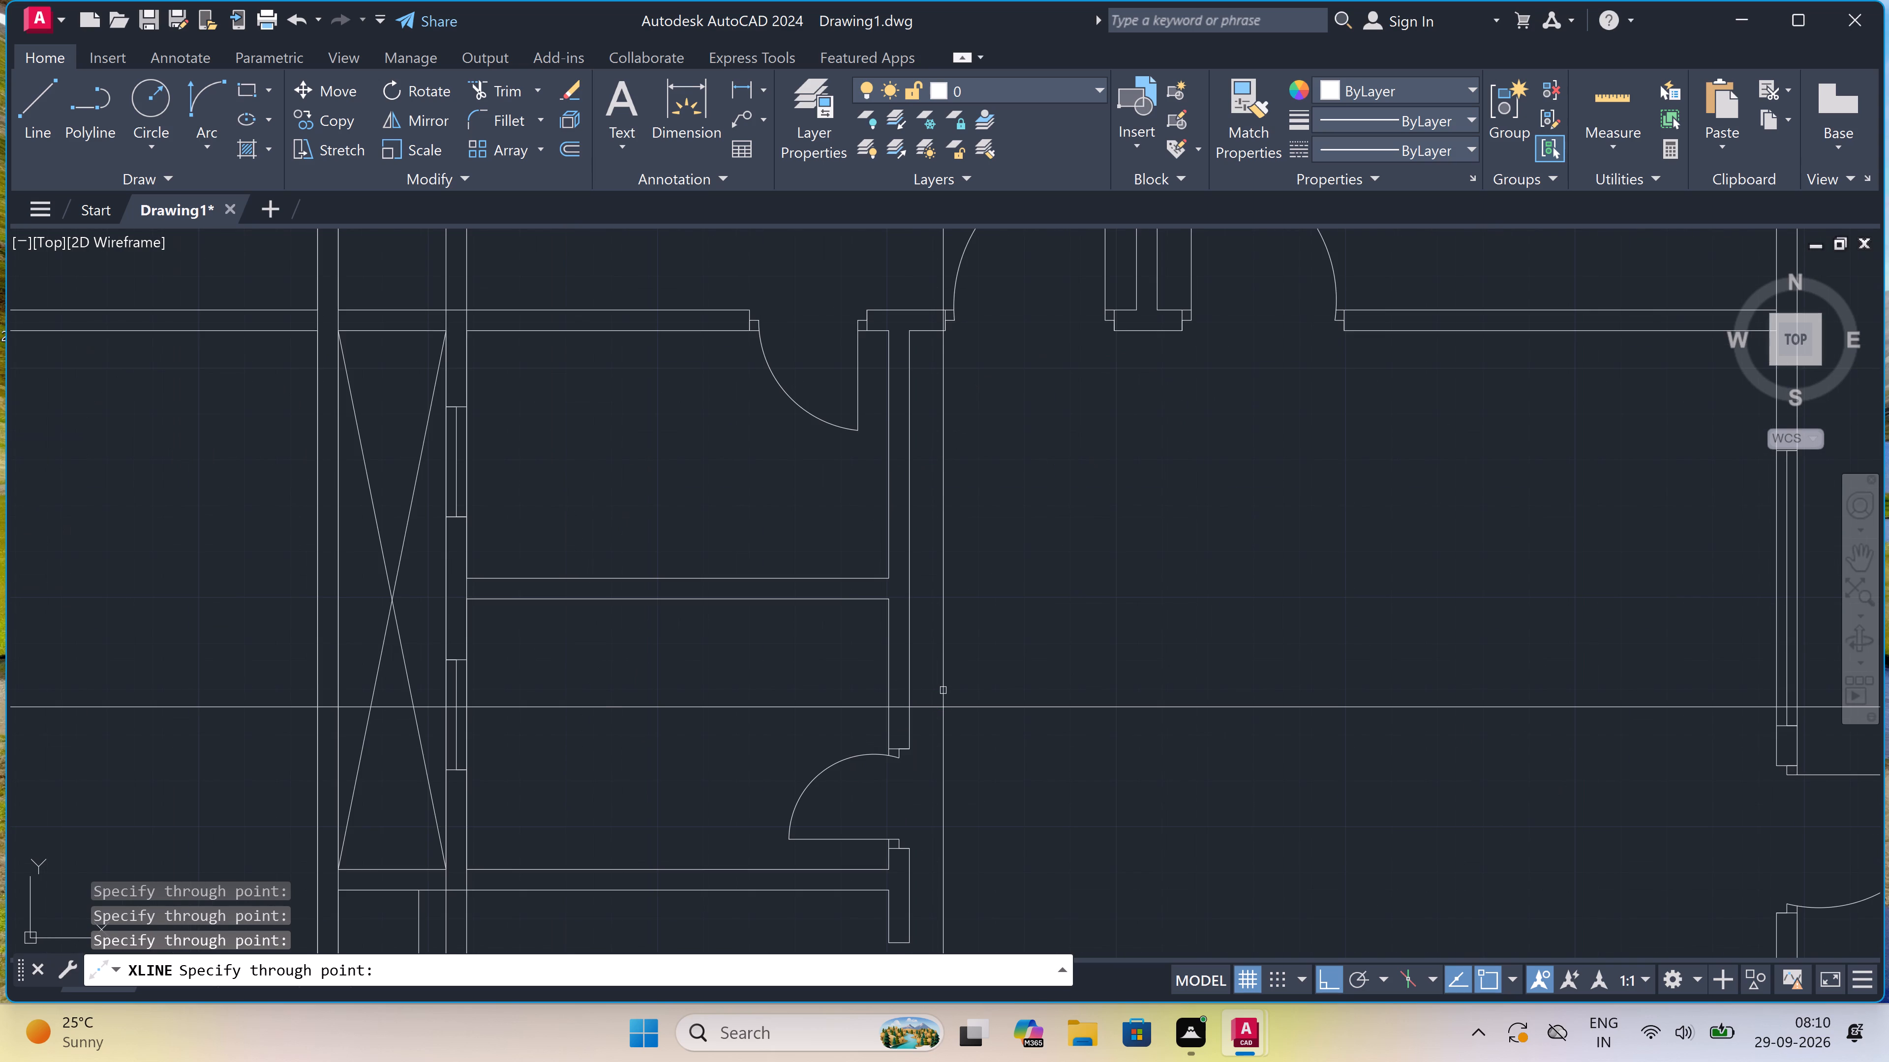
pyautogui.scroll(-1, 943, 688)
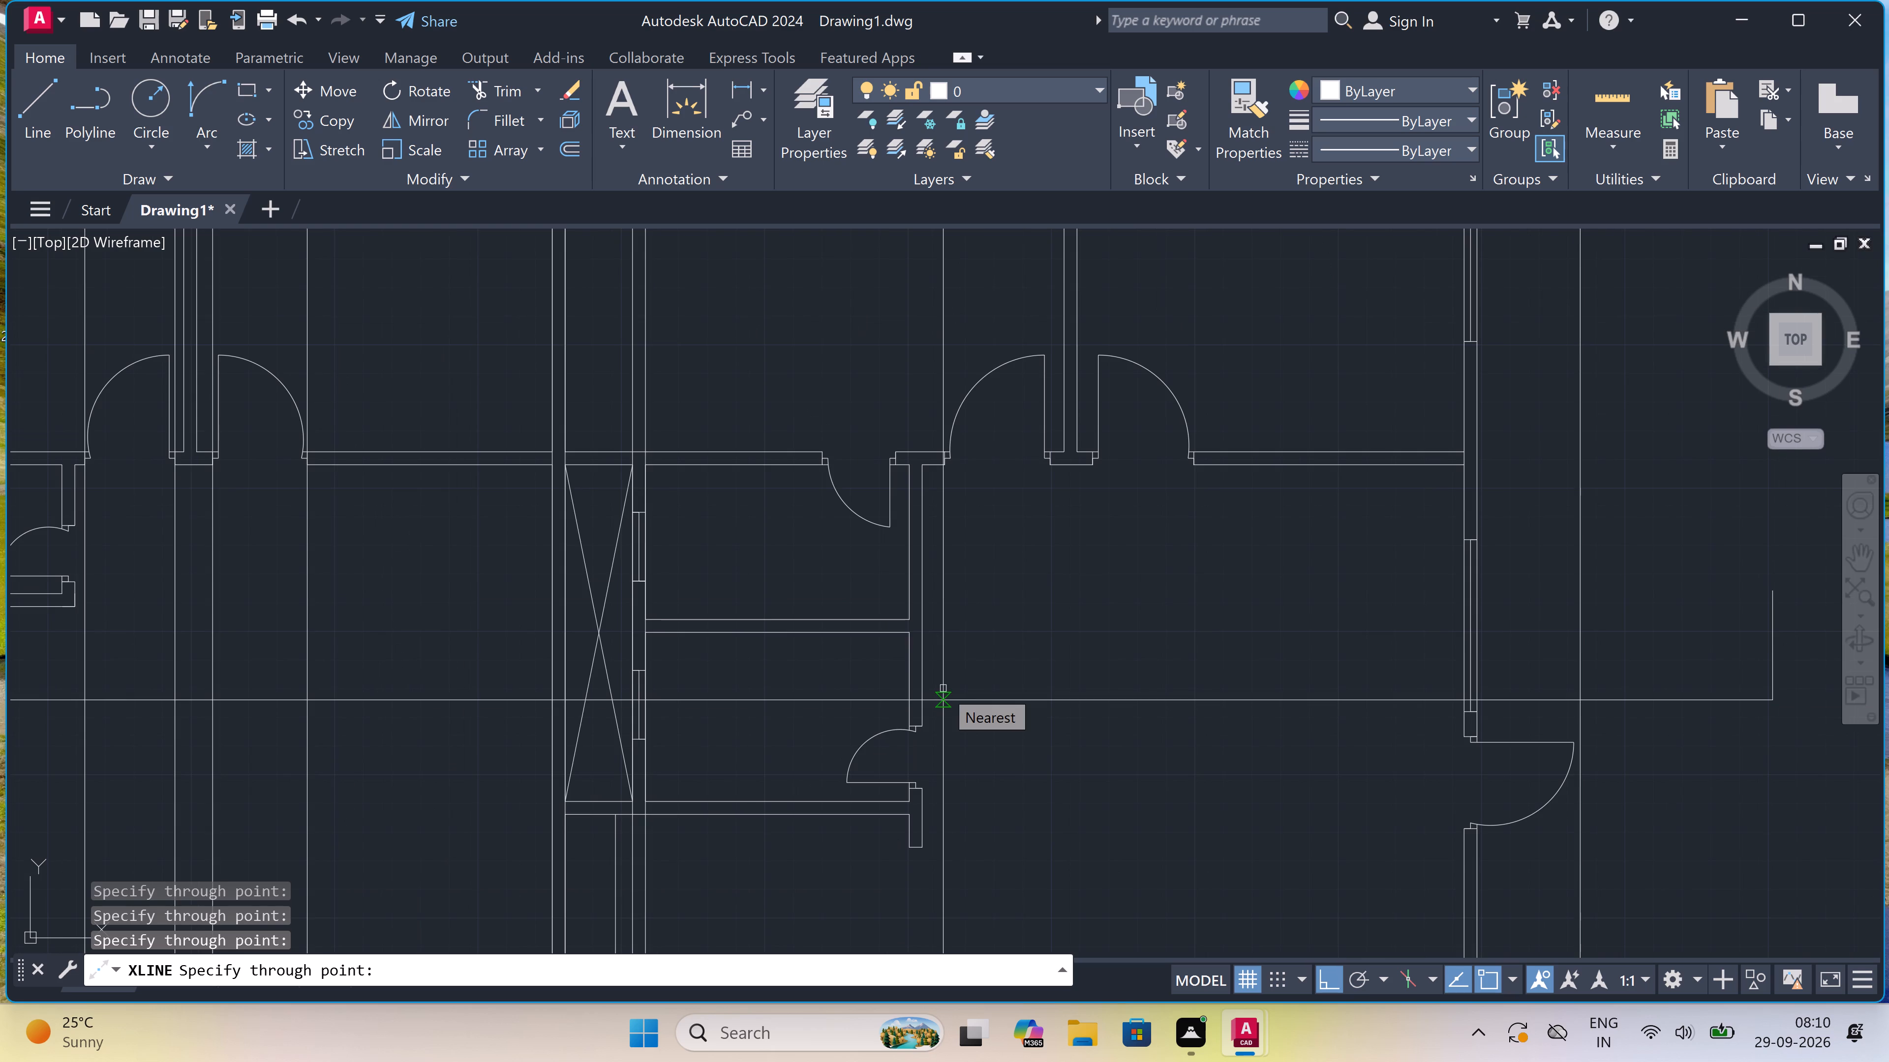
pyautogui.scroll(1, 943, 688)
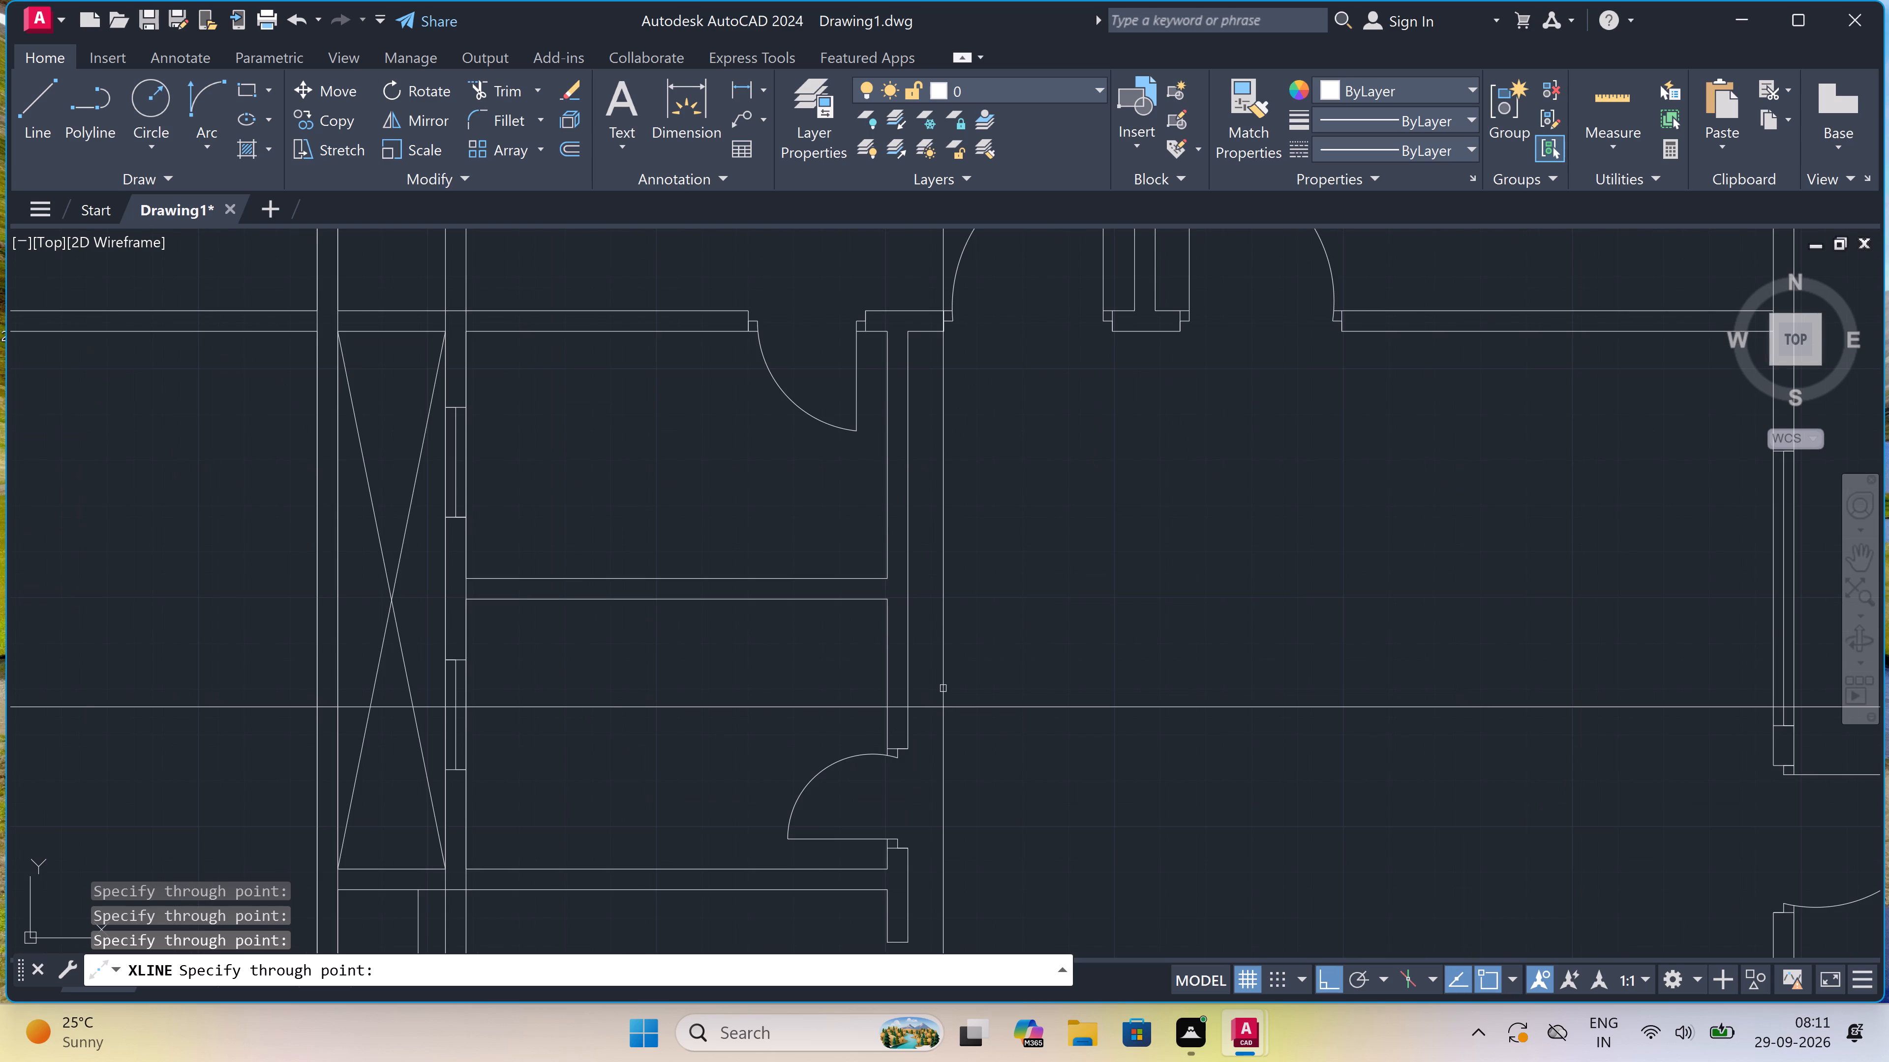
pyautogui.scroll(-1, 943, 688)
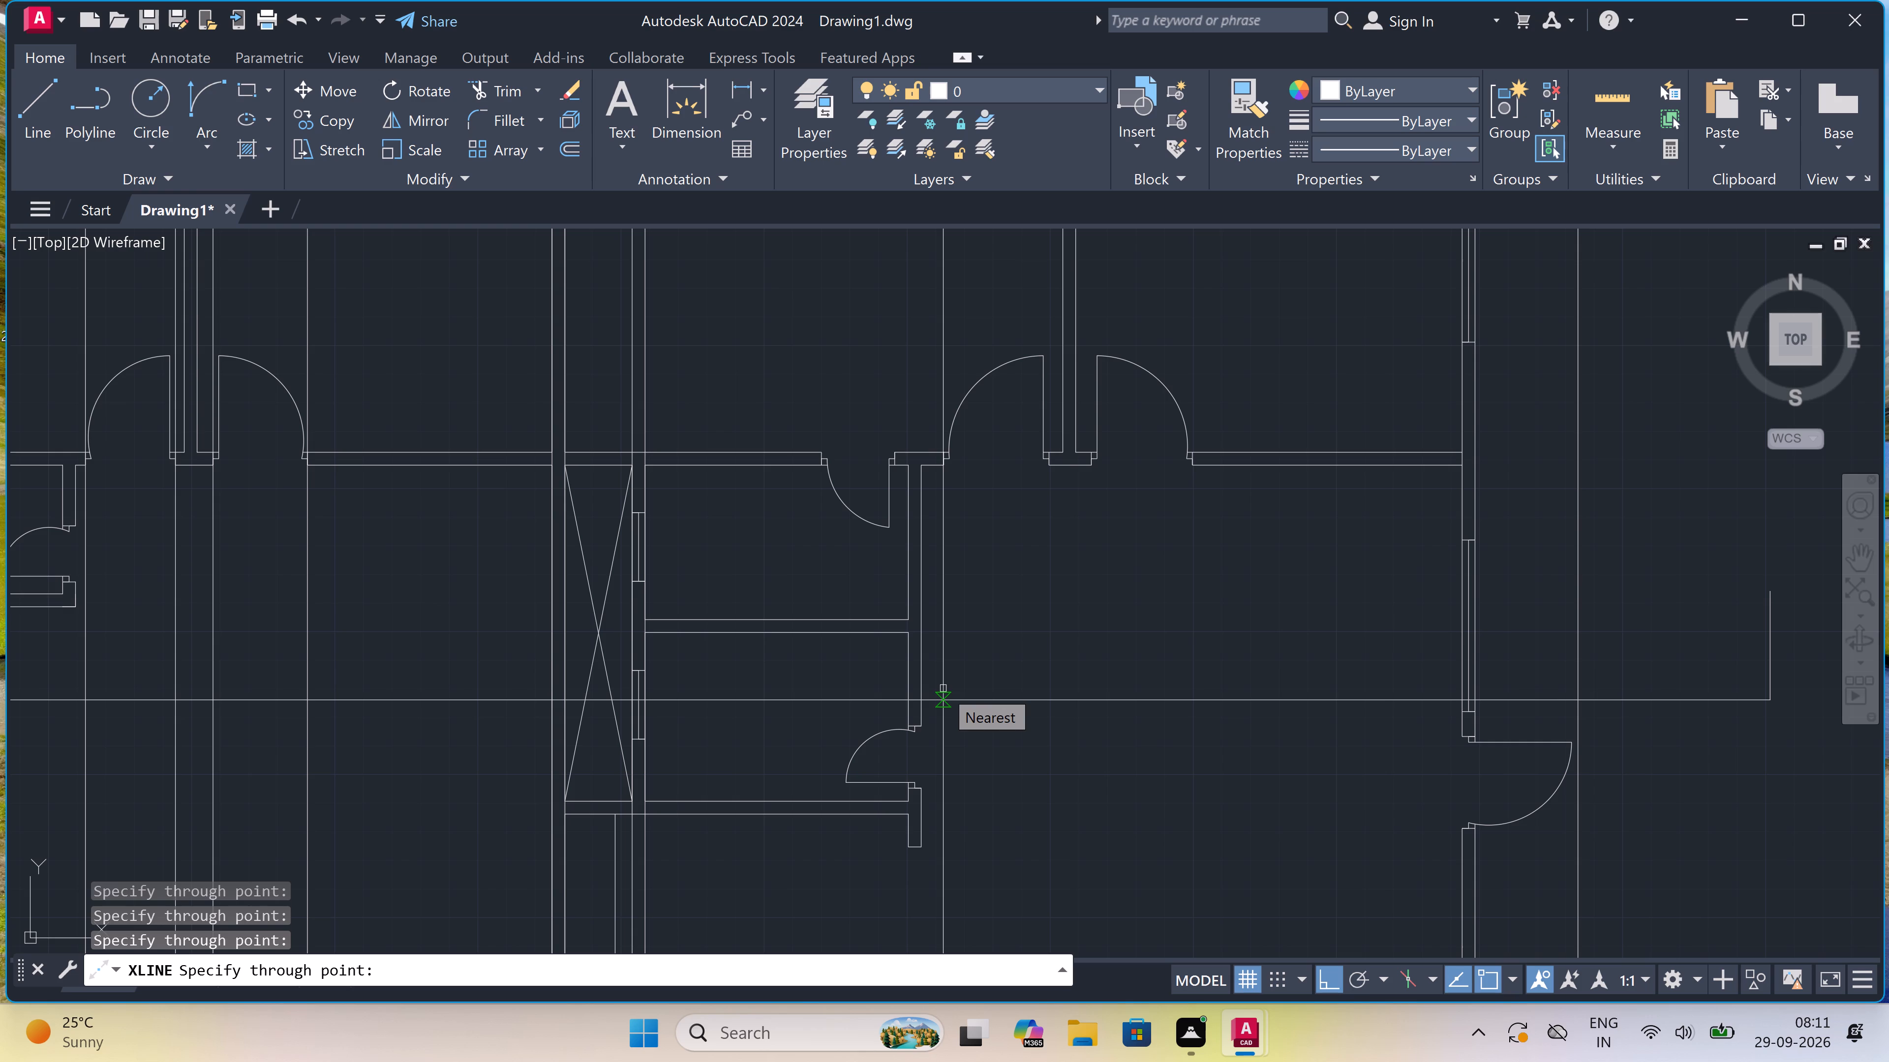
# On the plan copy, add vertical construction lines through both faces of the wall east of the shaft-side small rooms, where the section line crosses.
pyautogui.scroll(1, 943, 688)
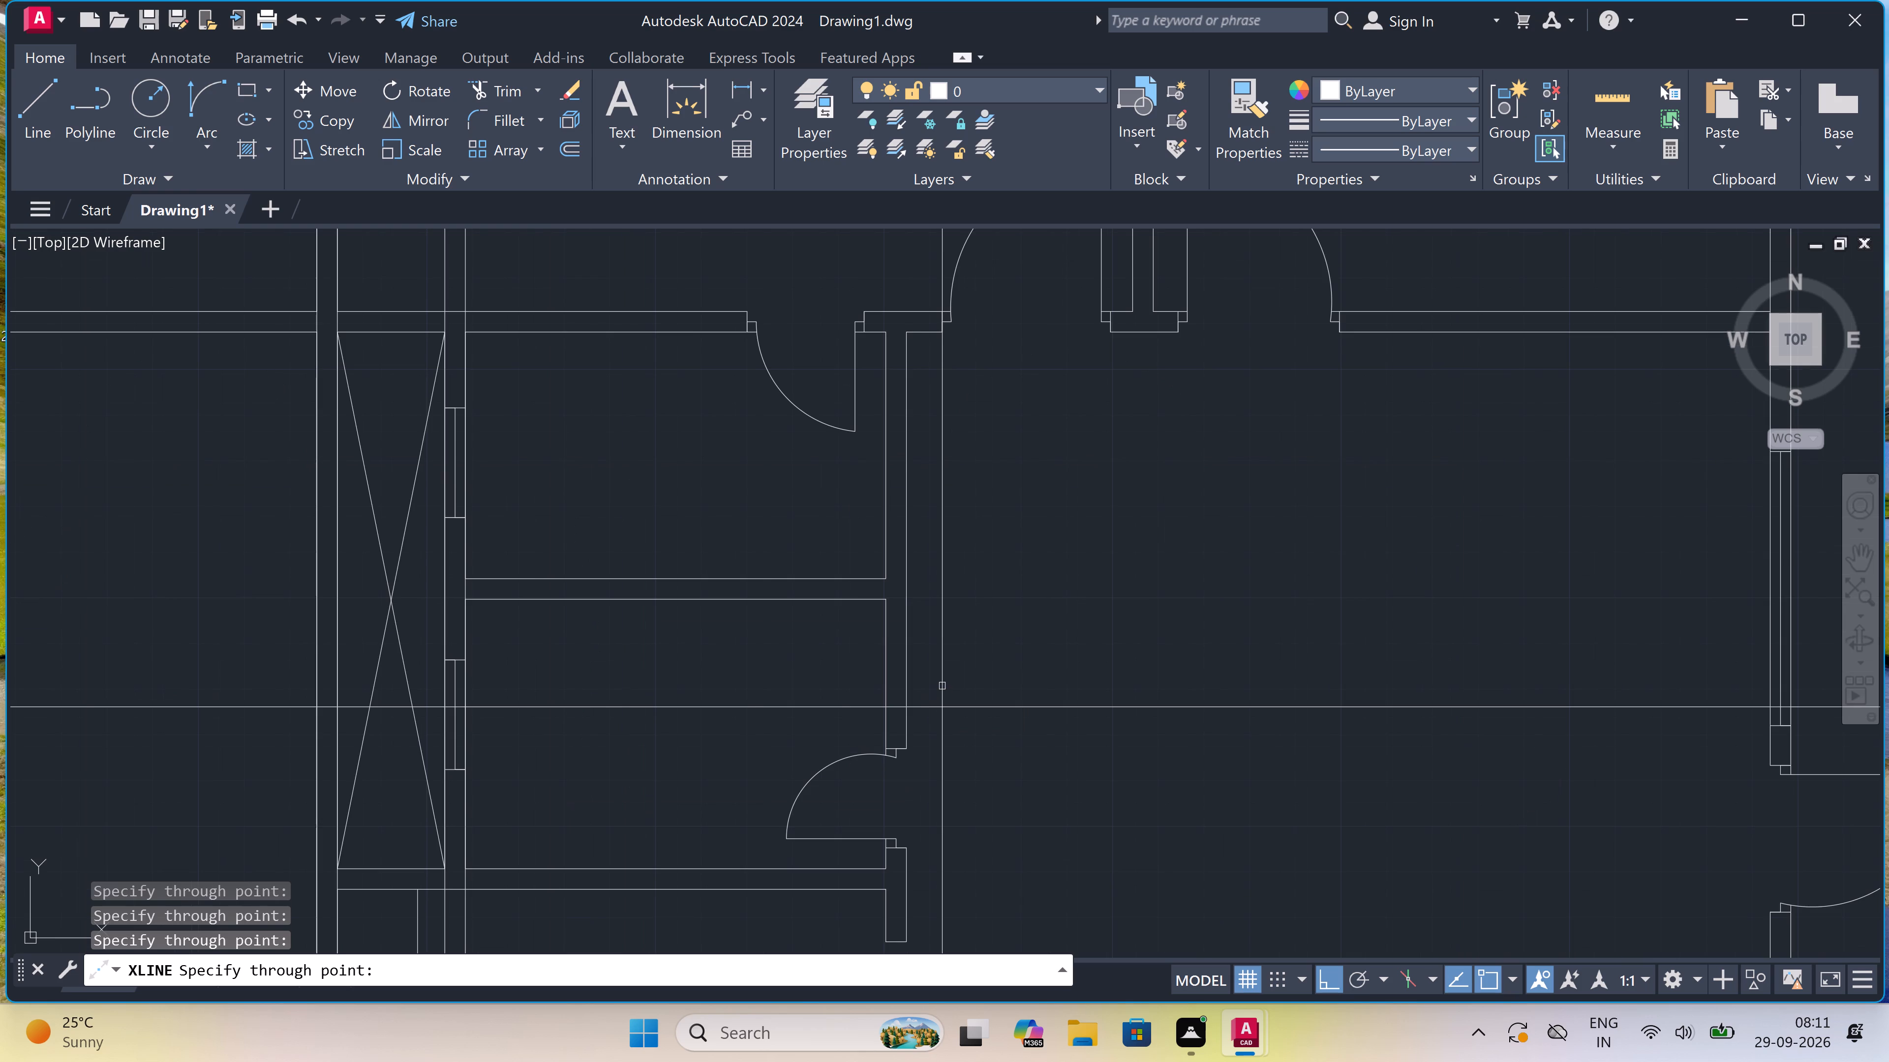
pyautogui.scroll(-1, 942, 686)
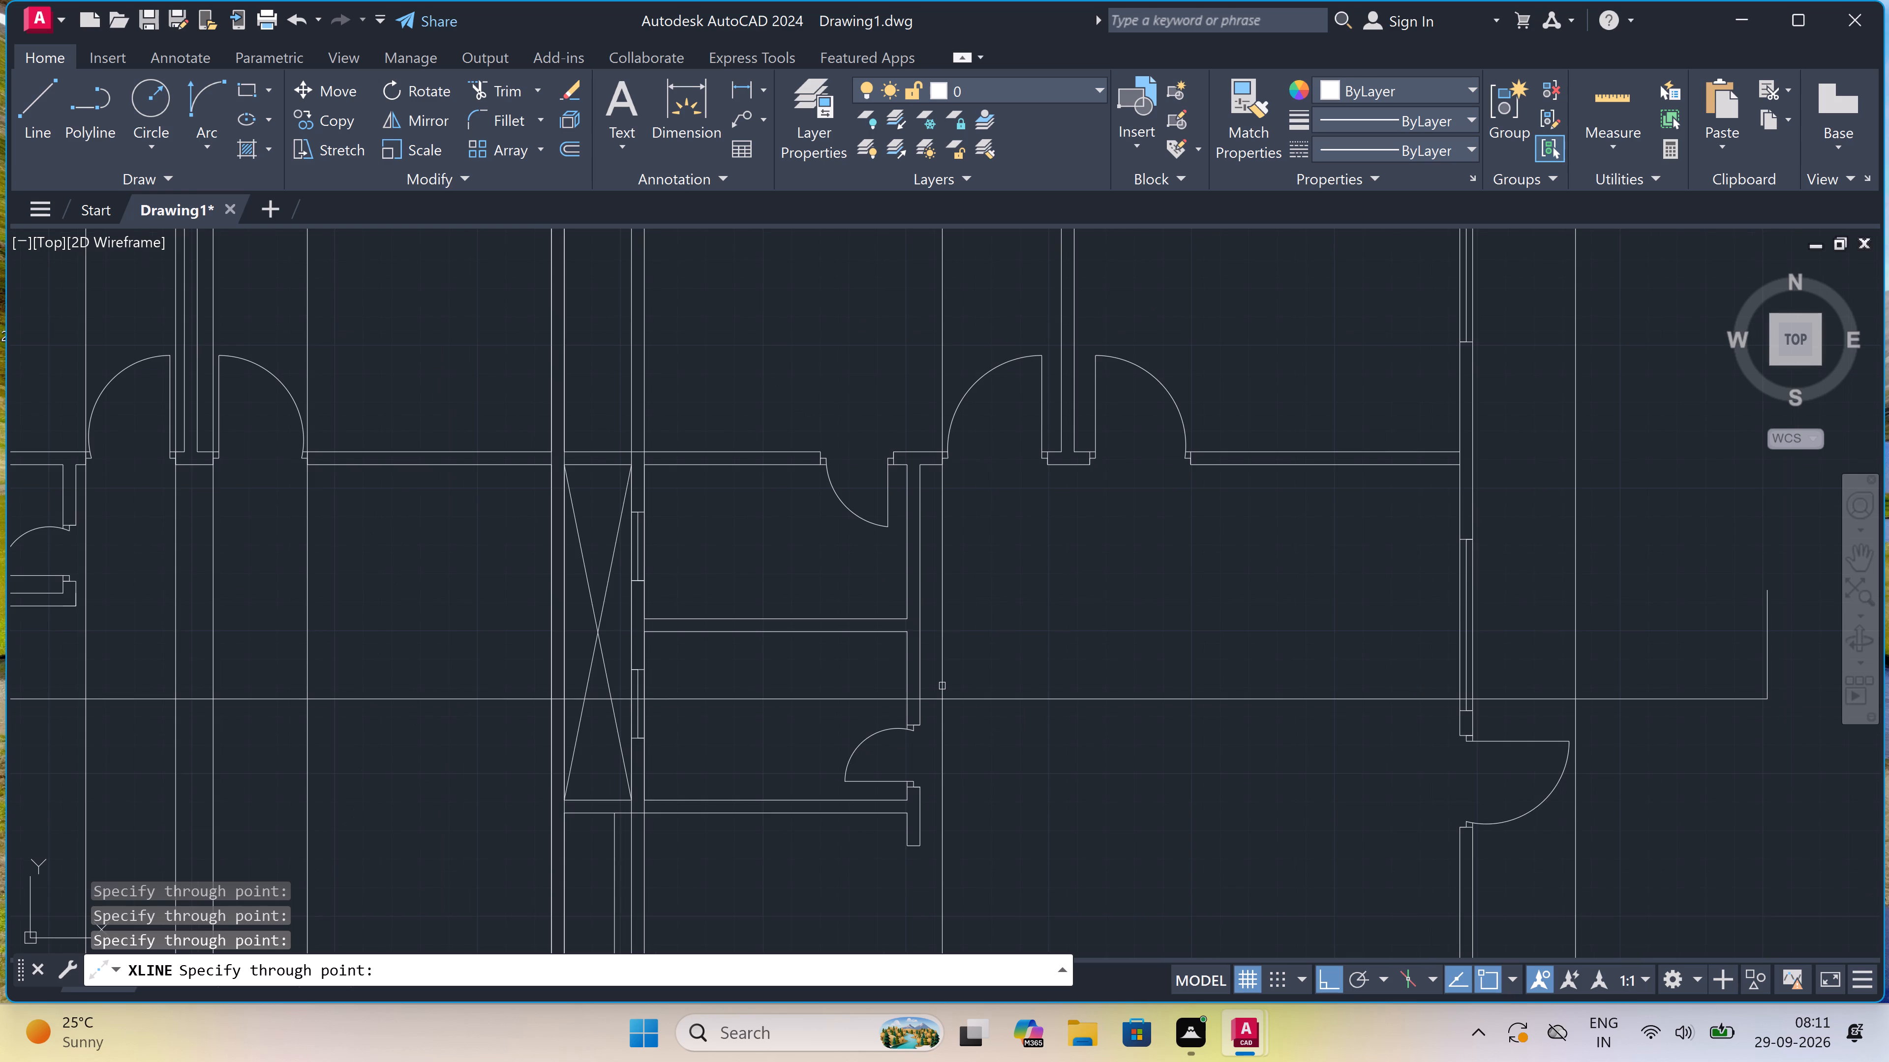
pyautogui.scroll(1, 942, 686)
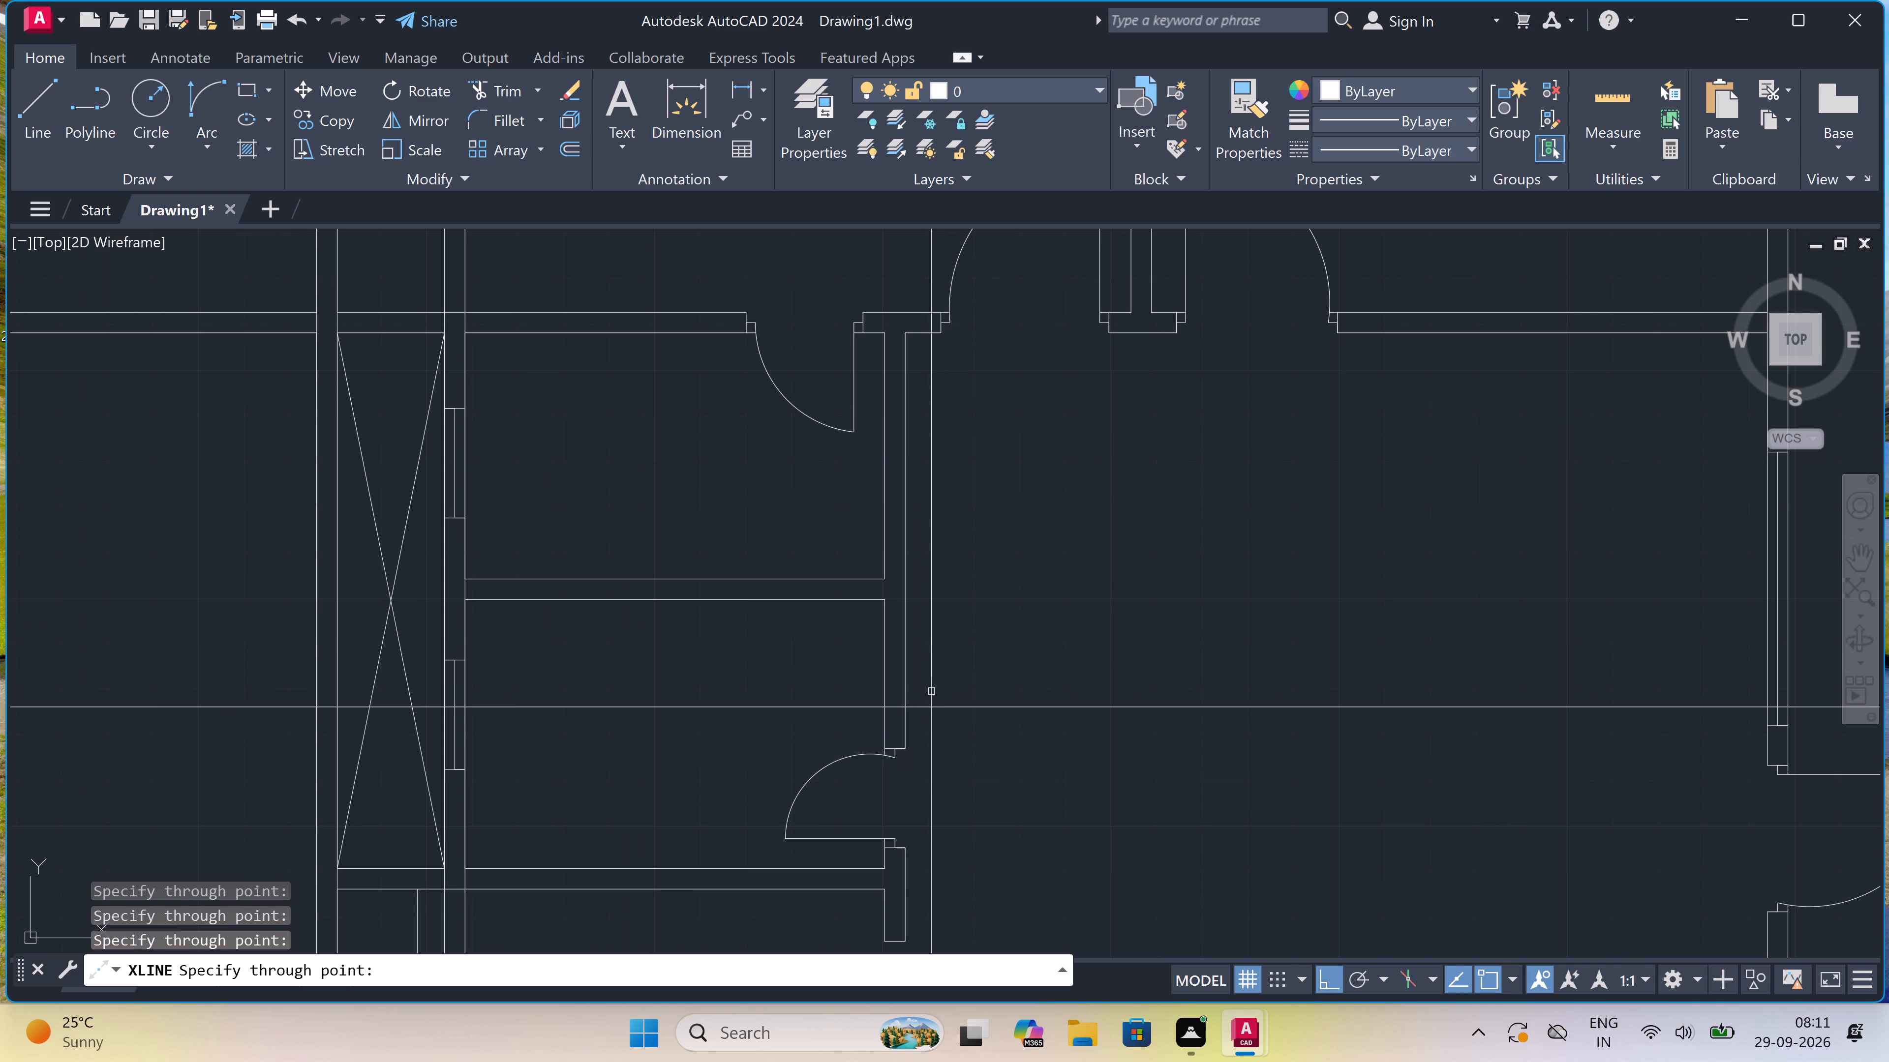
pyautogui.click(907, 708)
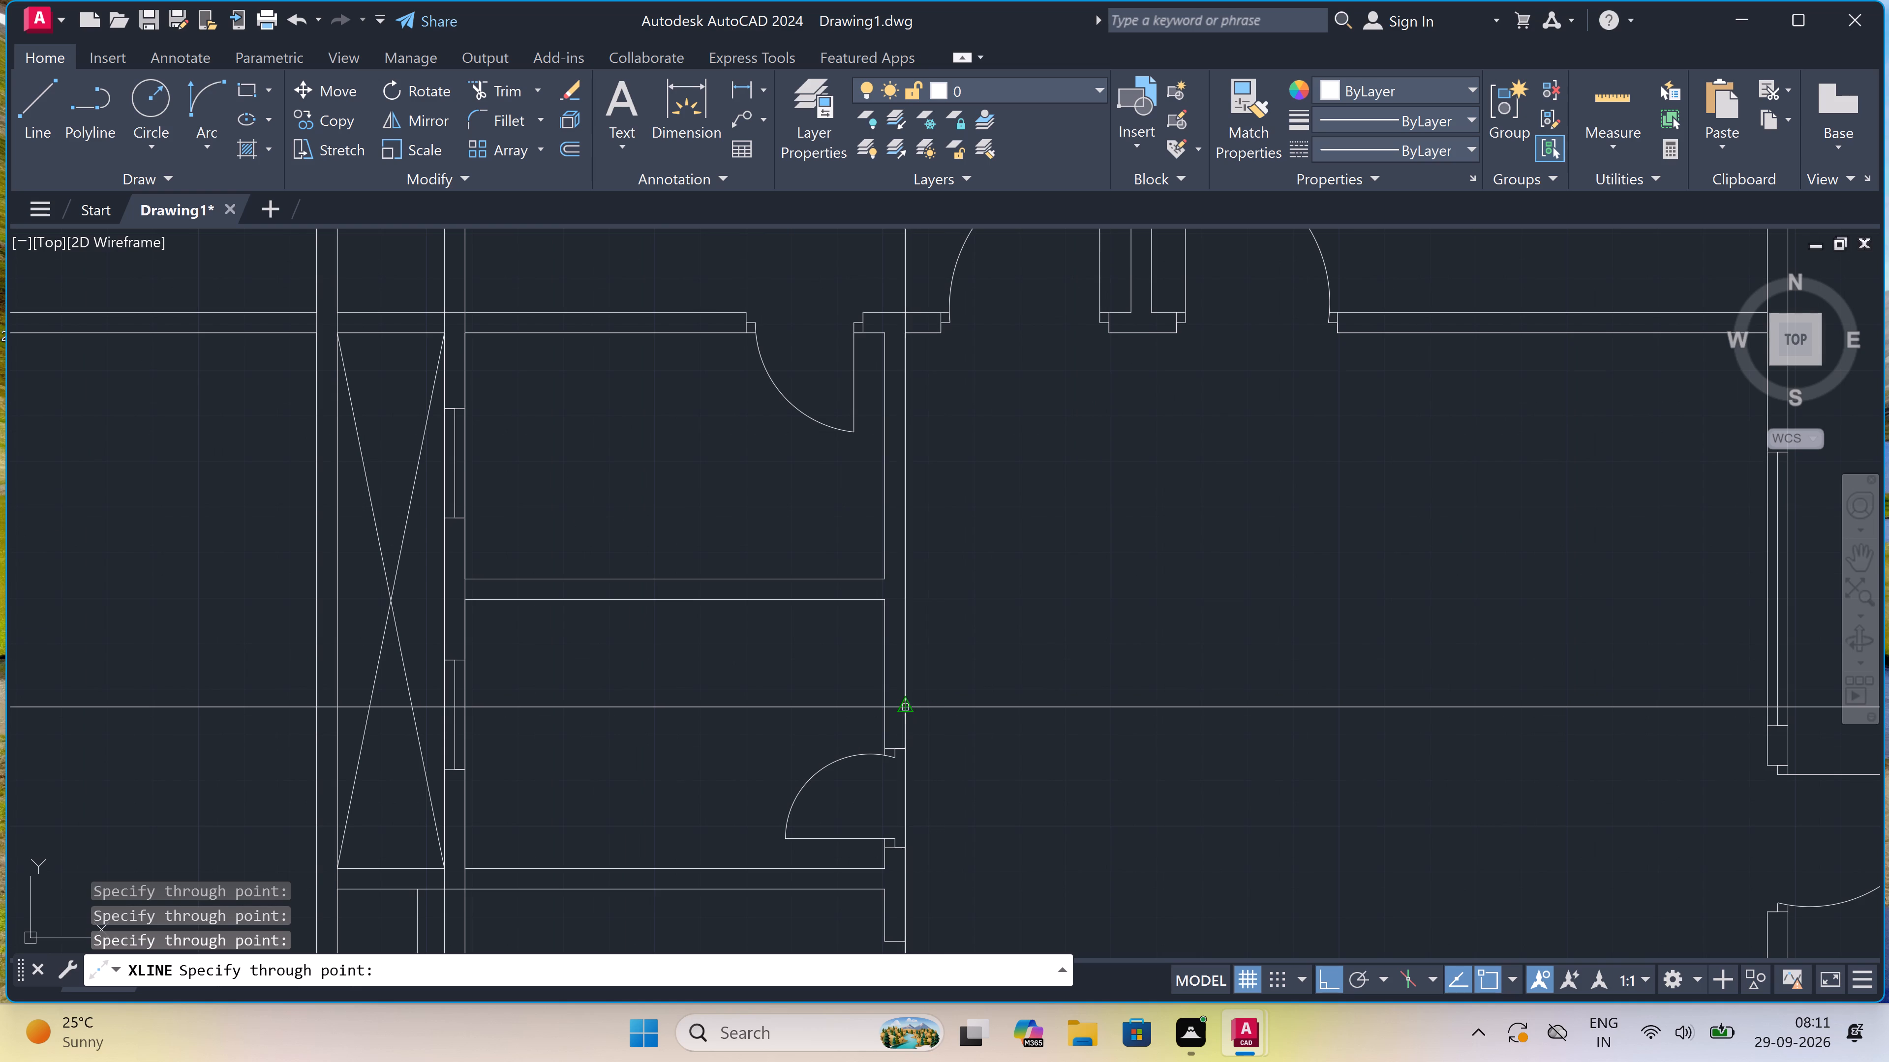
pyautogui.click(879, 703)
# Add vertical construction lines through both wall ends of the two adjacent door openings north of the section line, in the copy's eastern half.
pyautogui.scroll(-3, 810, 722)
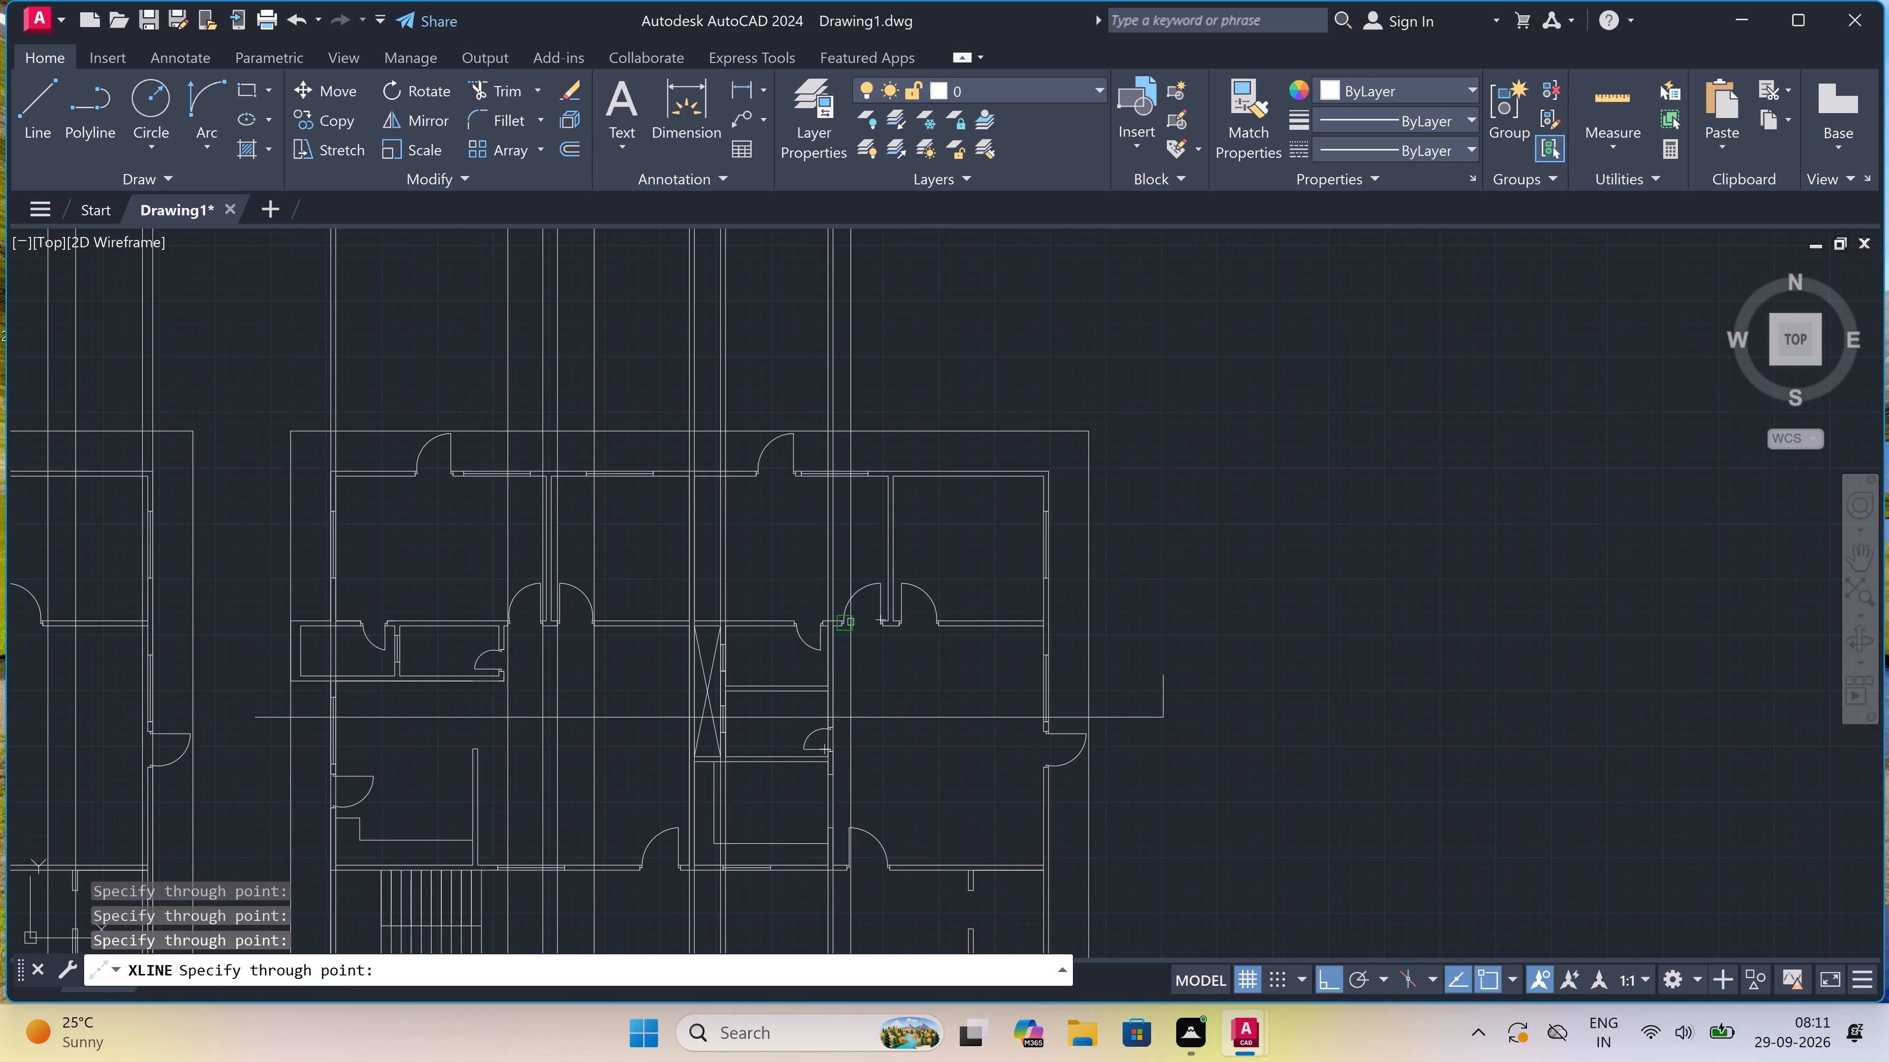
pyautogui.scroll(4, 868, 625)
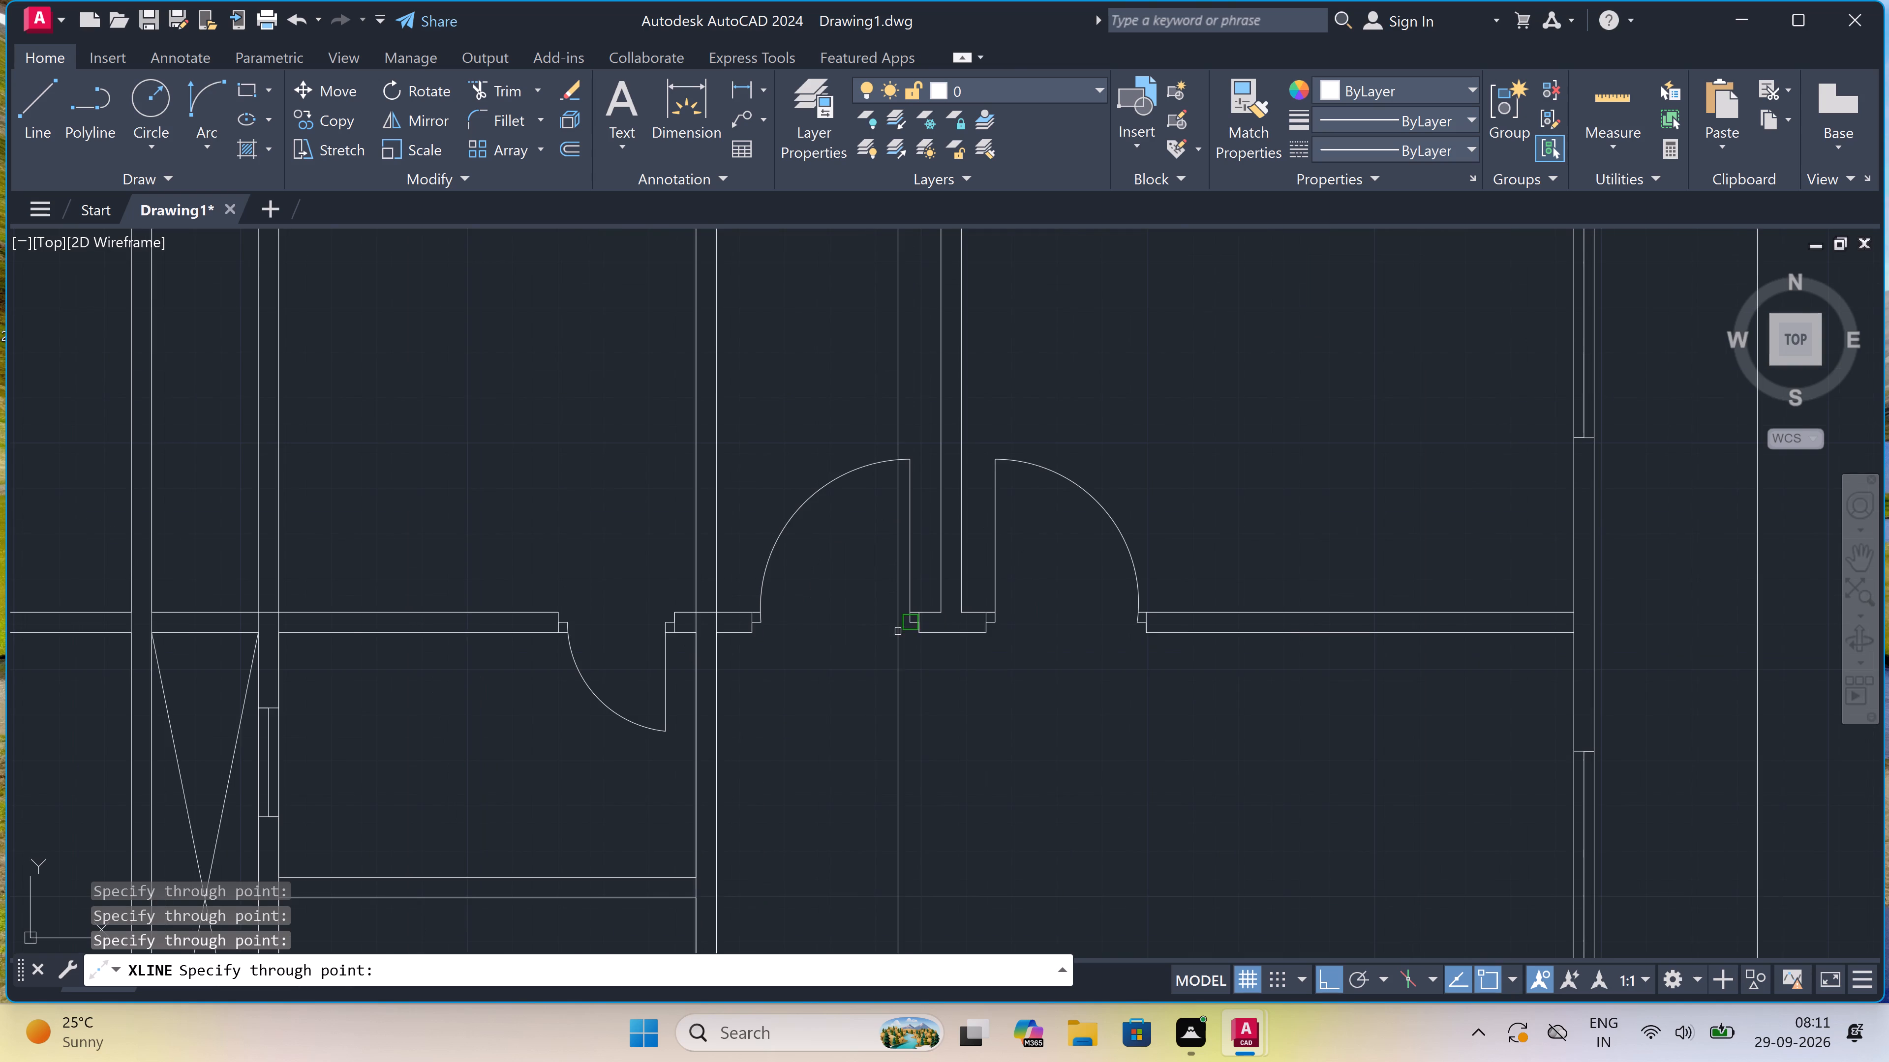
pyautogui.click(933, 636)
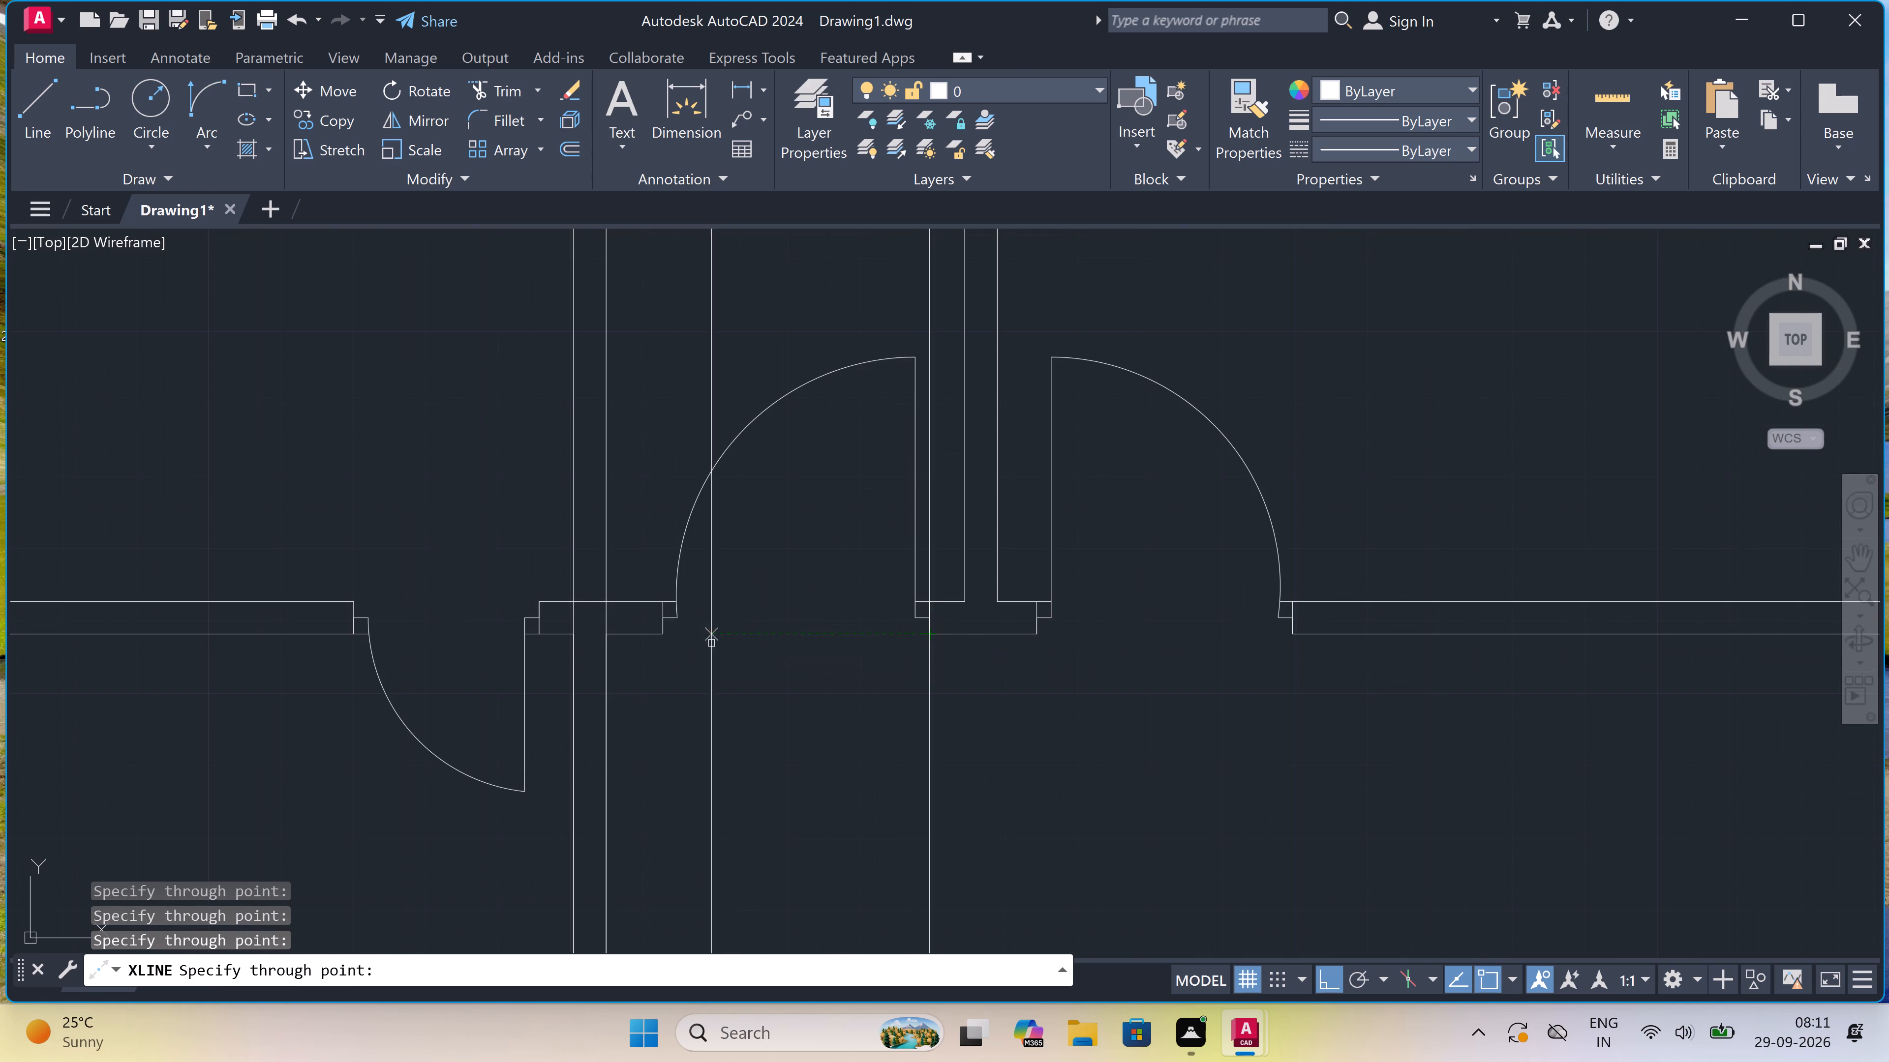
pyautogui.click(666, 639)
pyautogui.scroll(-3, 668, 636)
pyautogui.scroll(3, 782, 631)
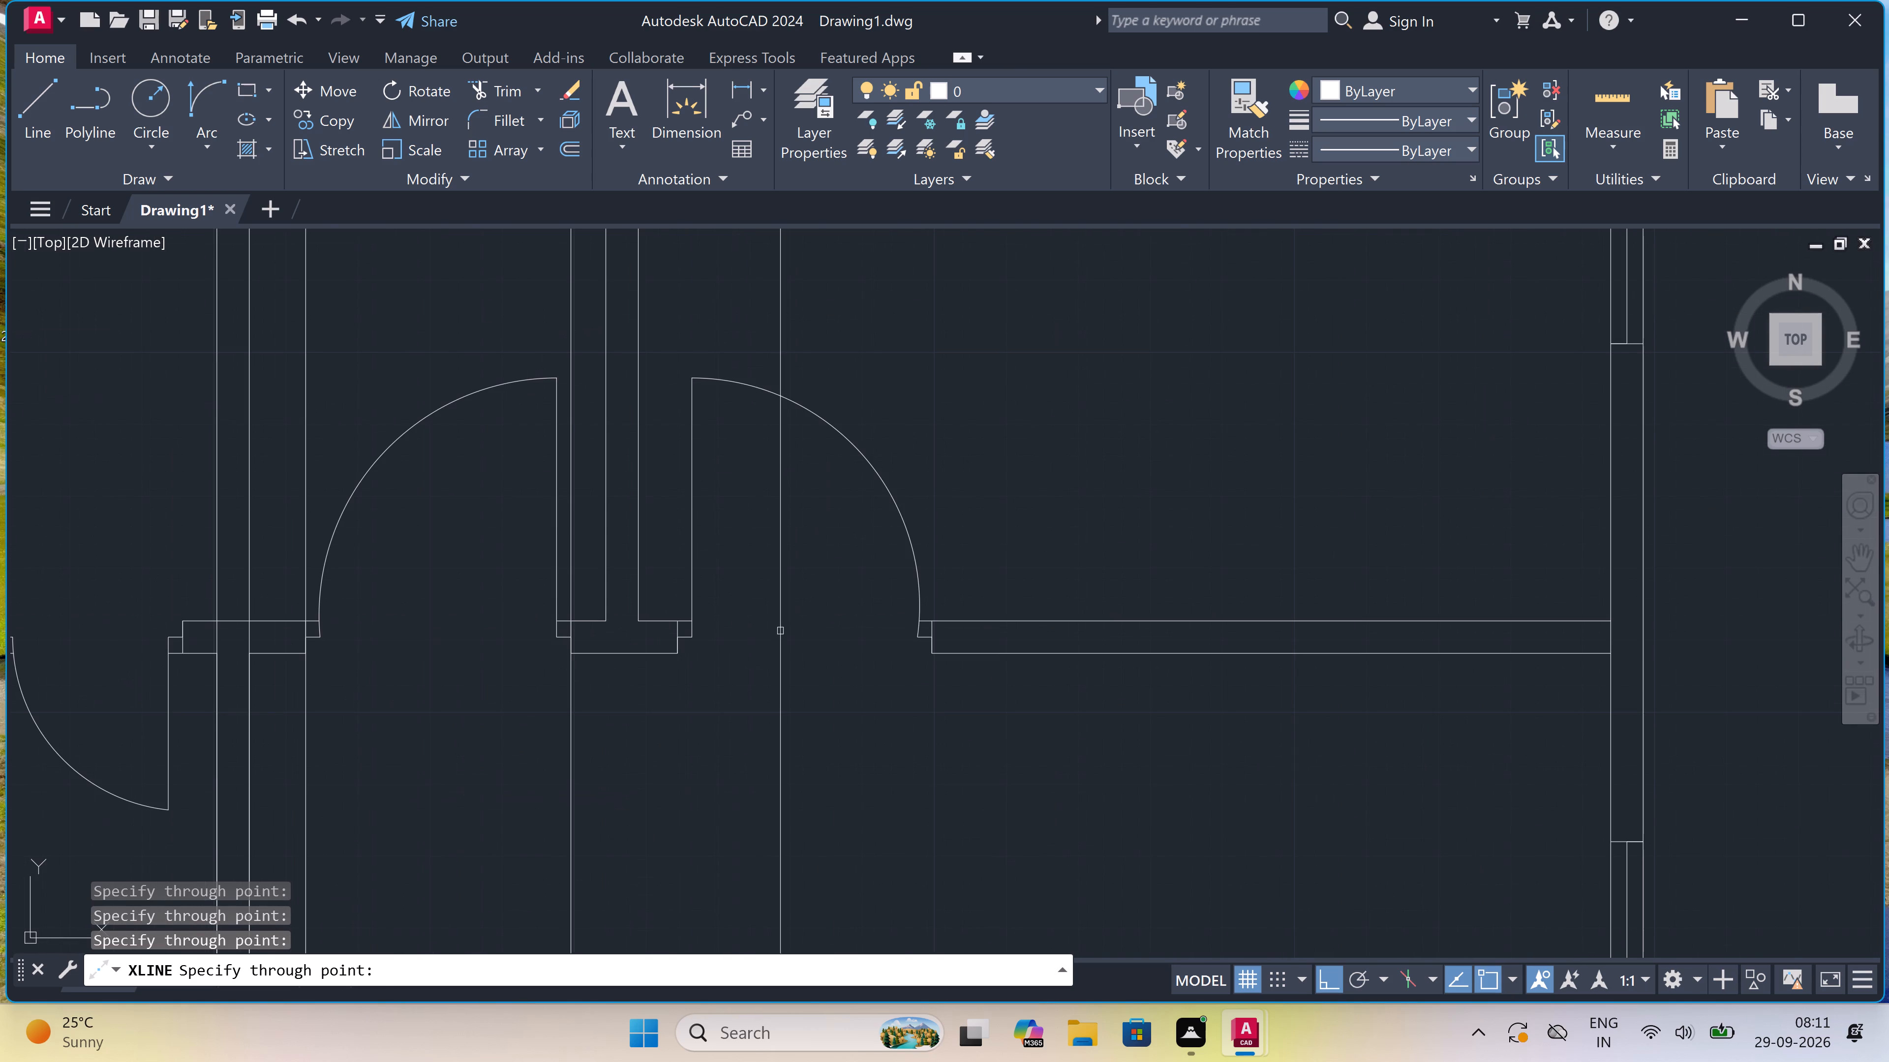
pyautogui.click(683, 651)
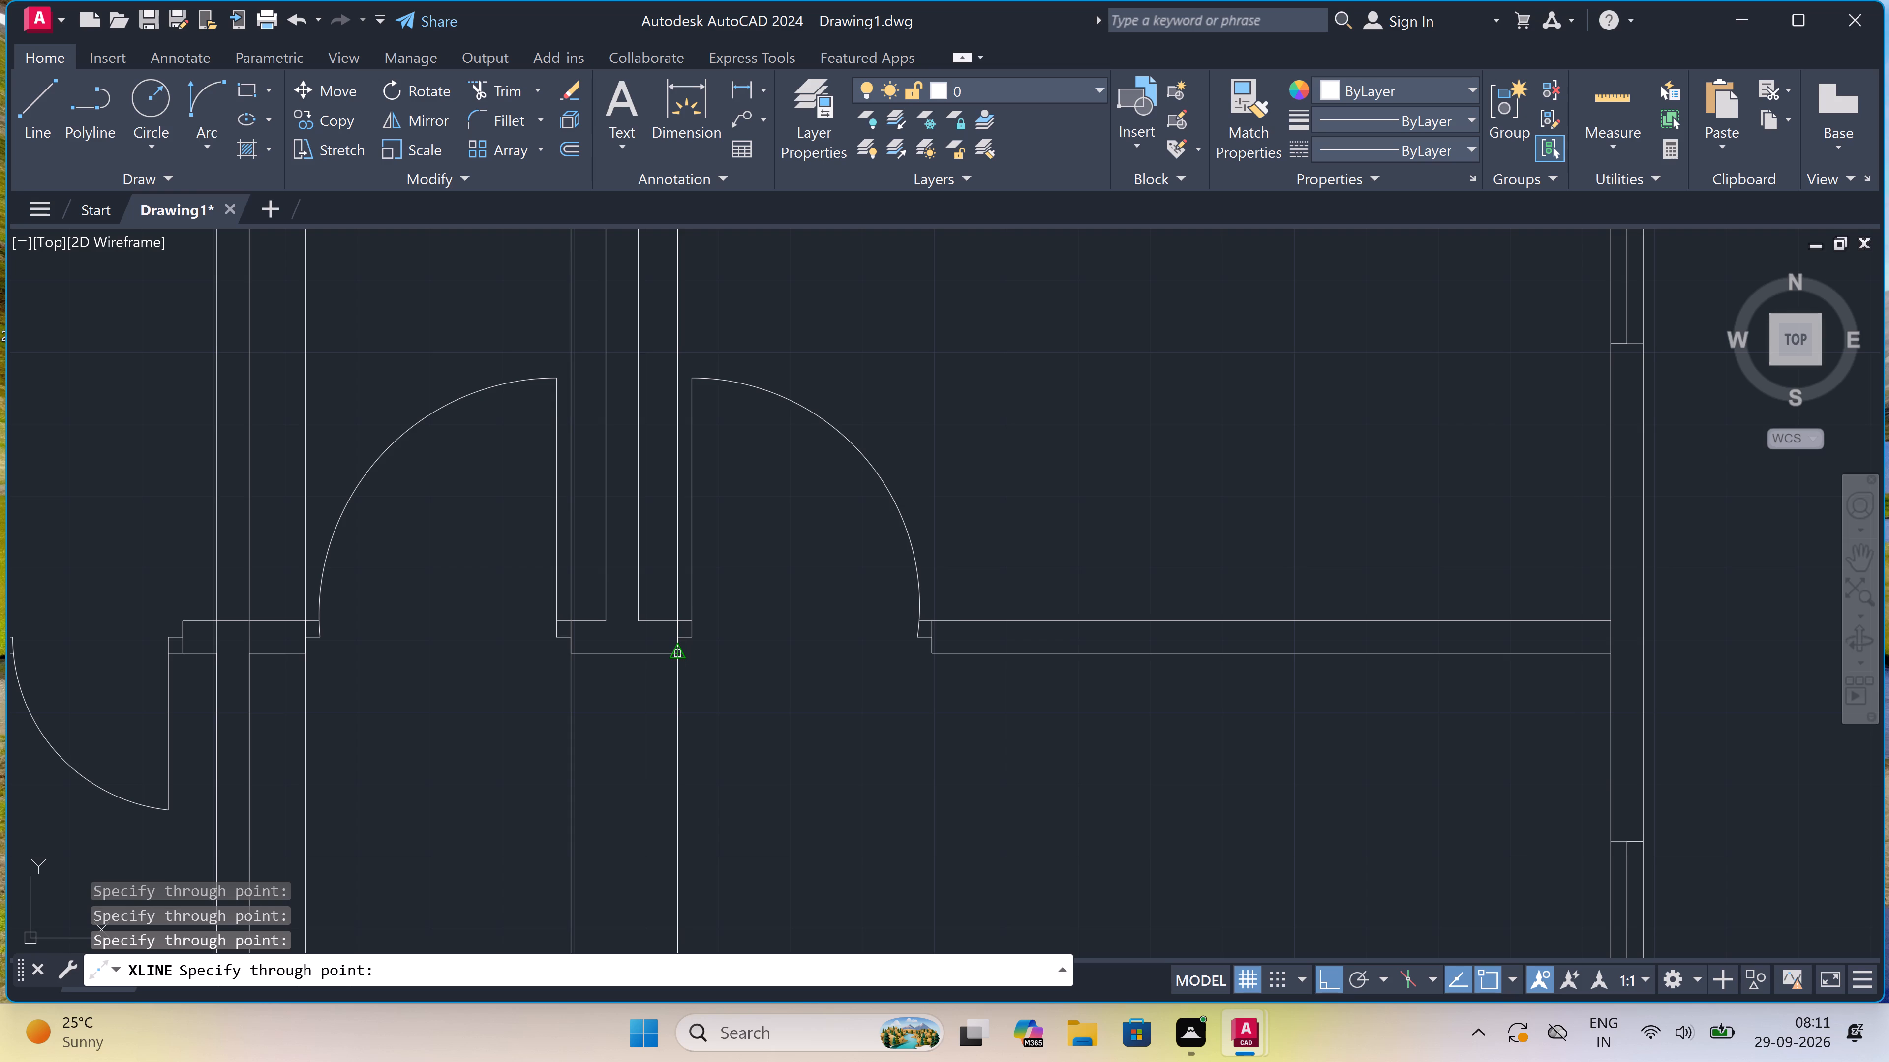
pyautogui.click(927, 648)
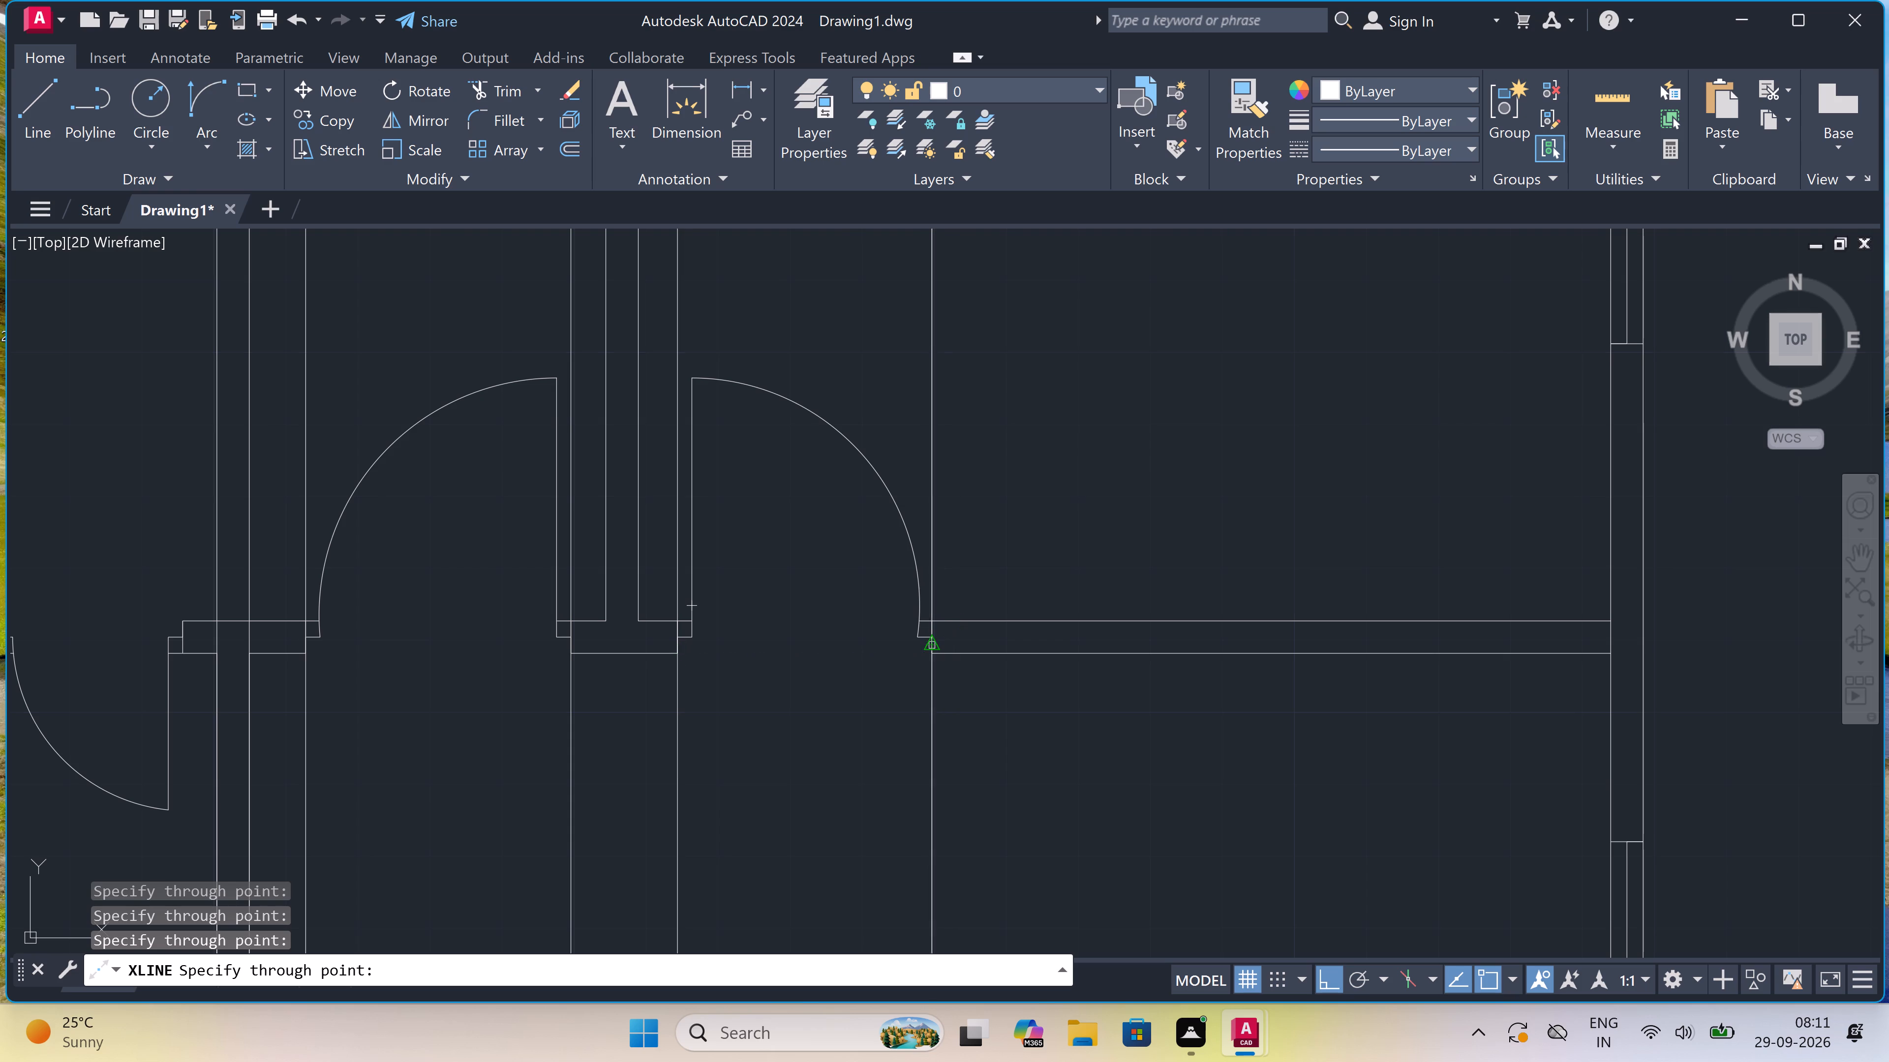
# Add vertical construction lines through the inner and outer faces of the plan copy's east exterior wall.
pyautogui.scroll(-3, 686, 657)
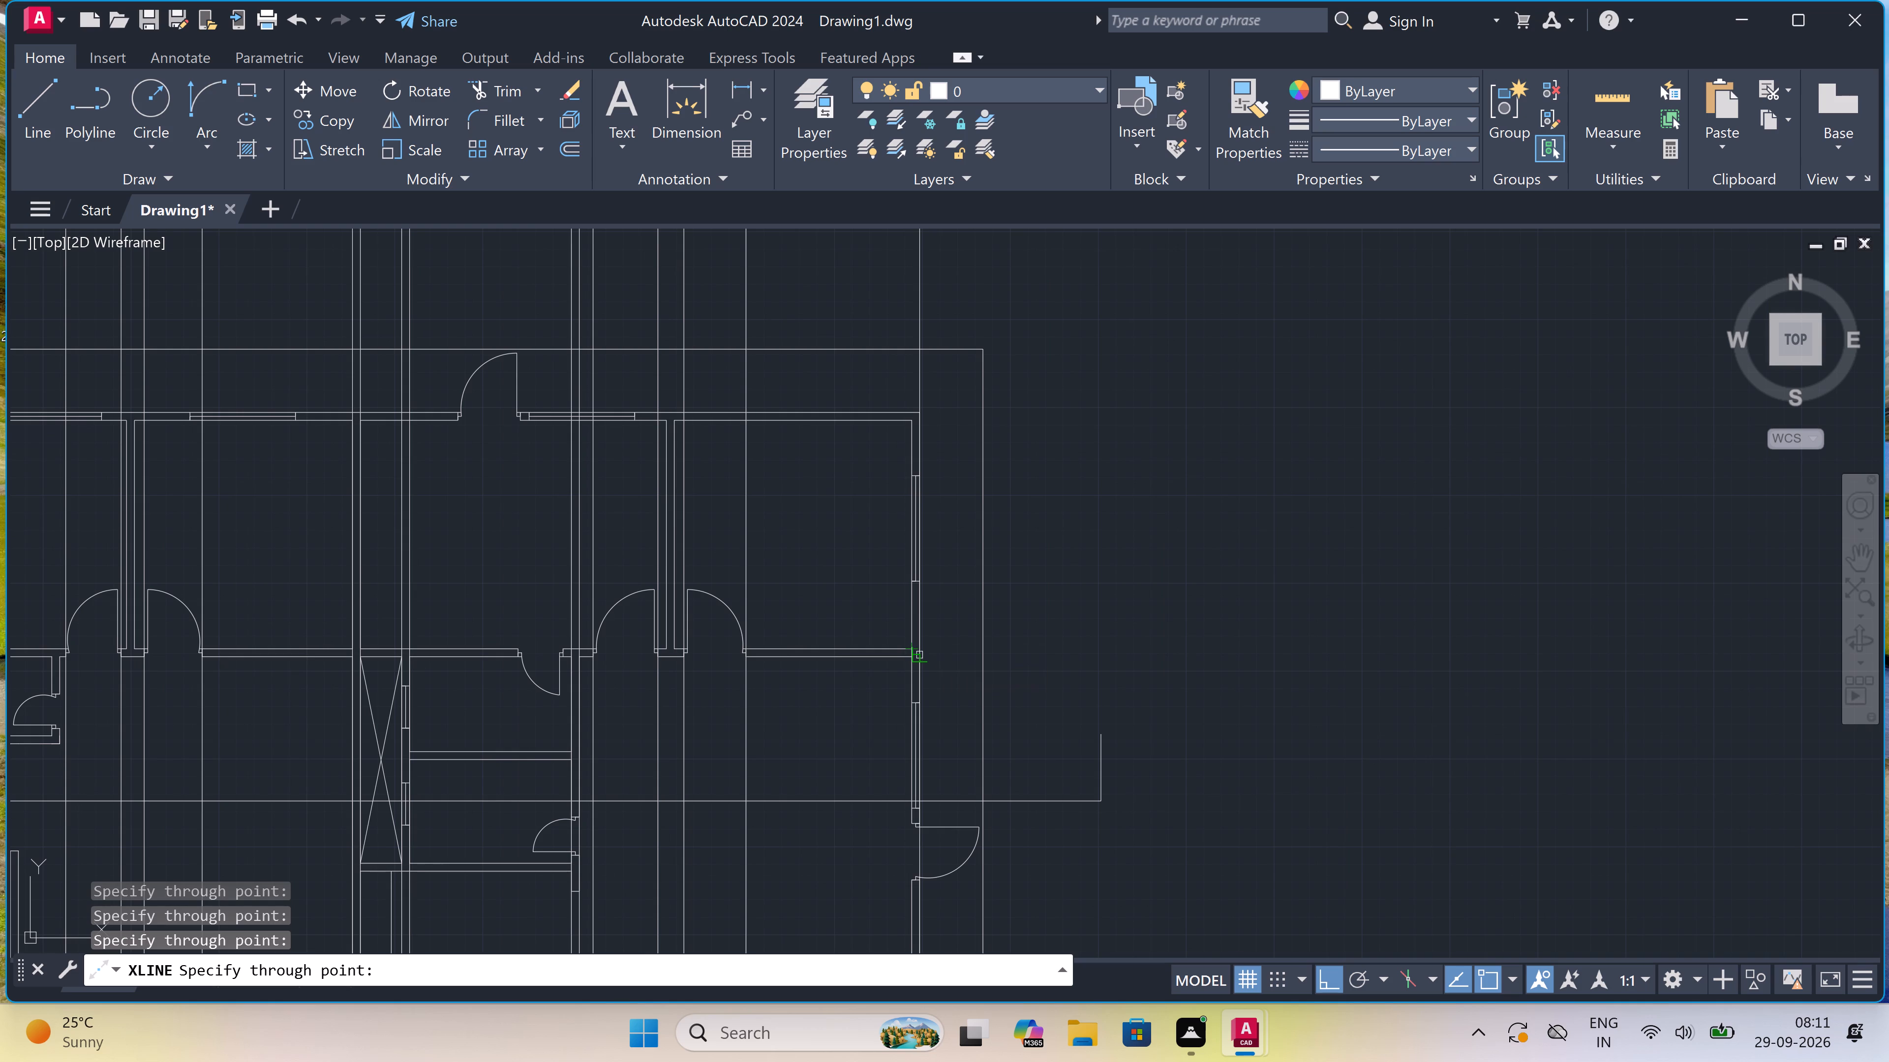
pyautogui.scroll(2, 911, 661)
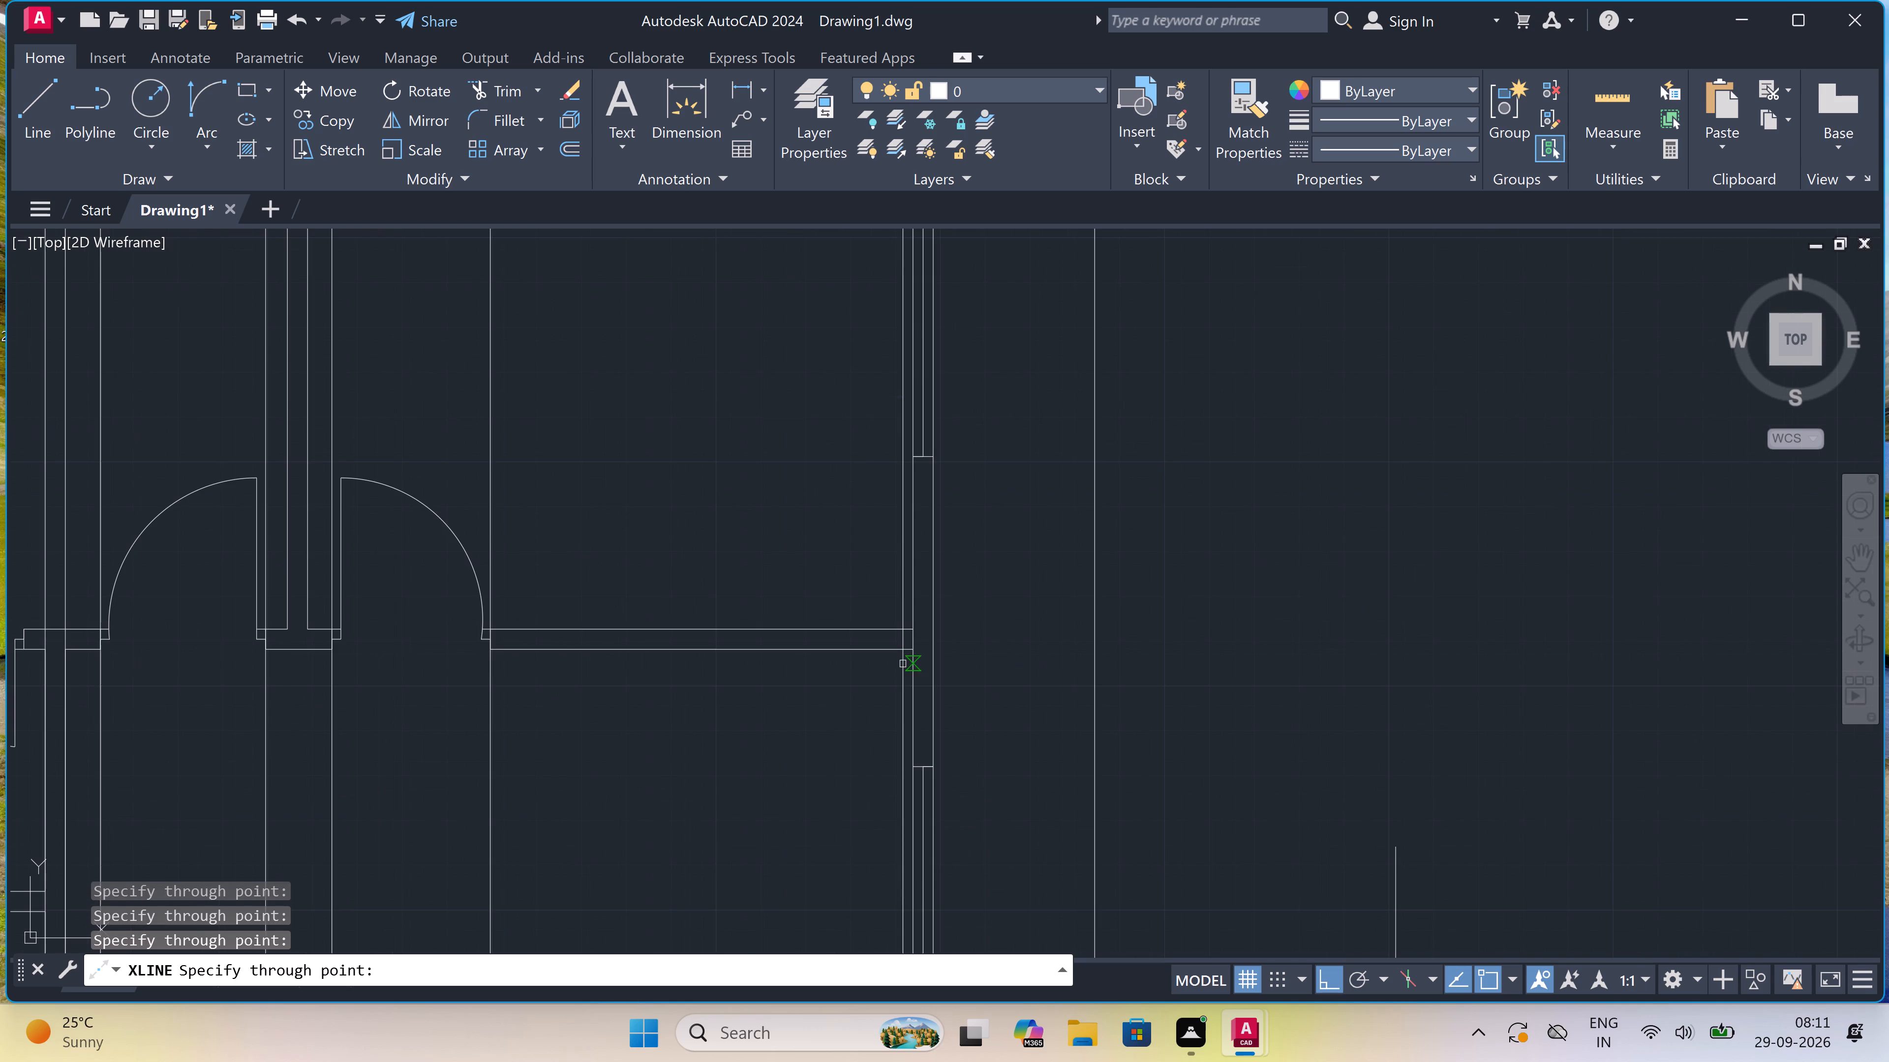
pyautogui.click(910, 649)
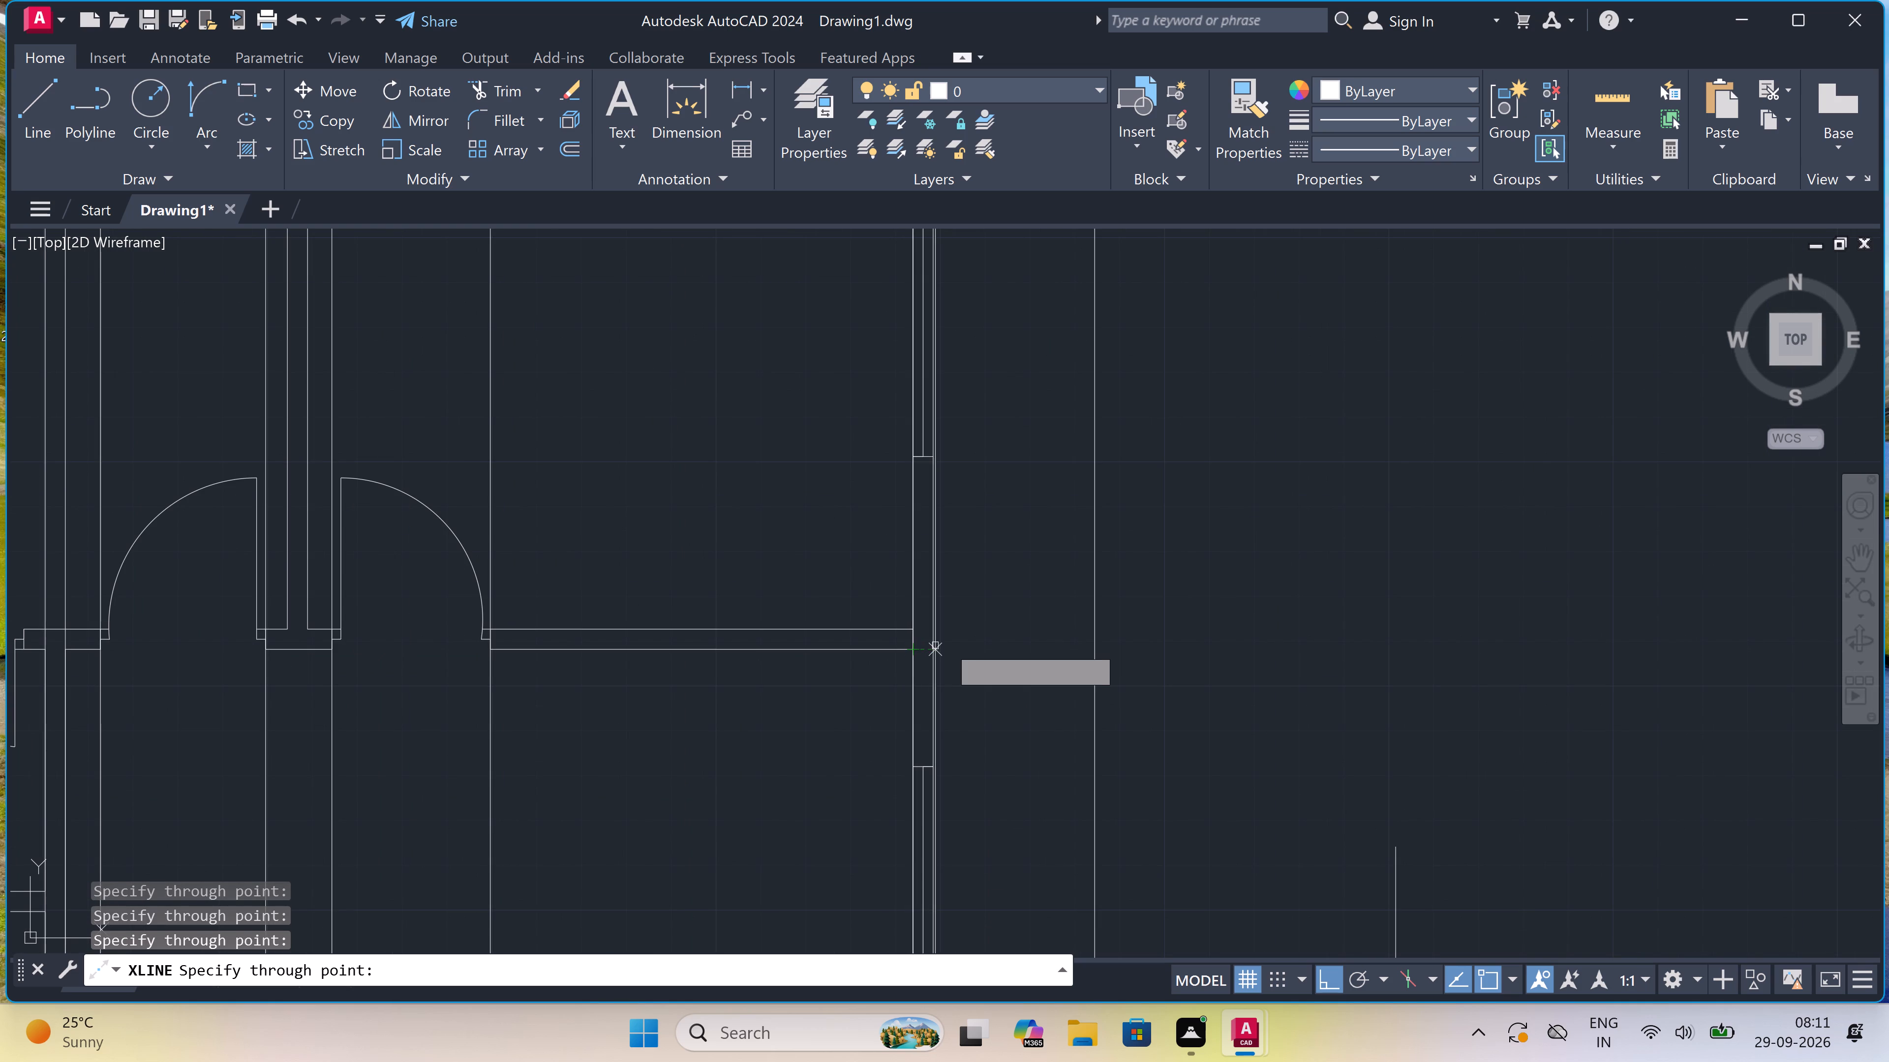
pyautogui.click(941, 647)
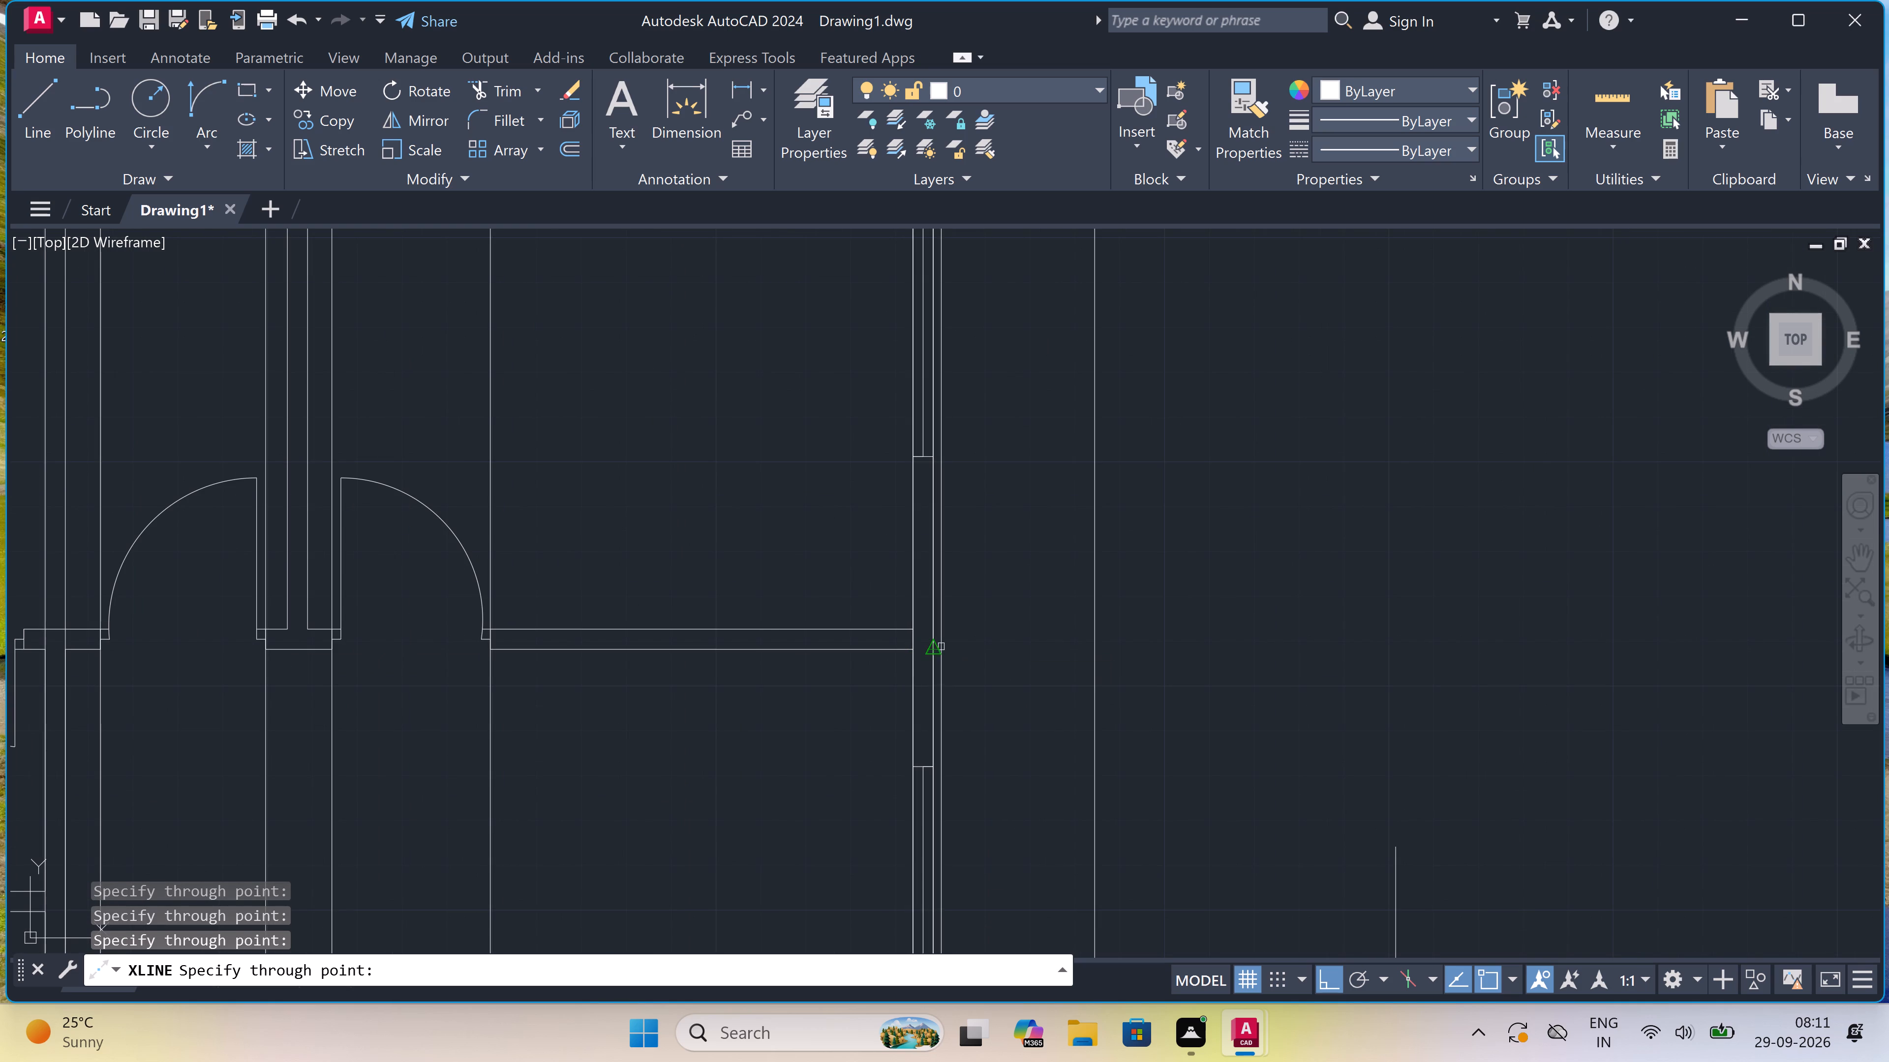
pyautogui.scroll(-5, 764, 692)
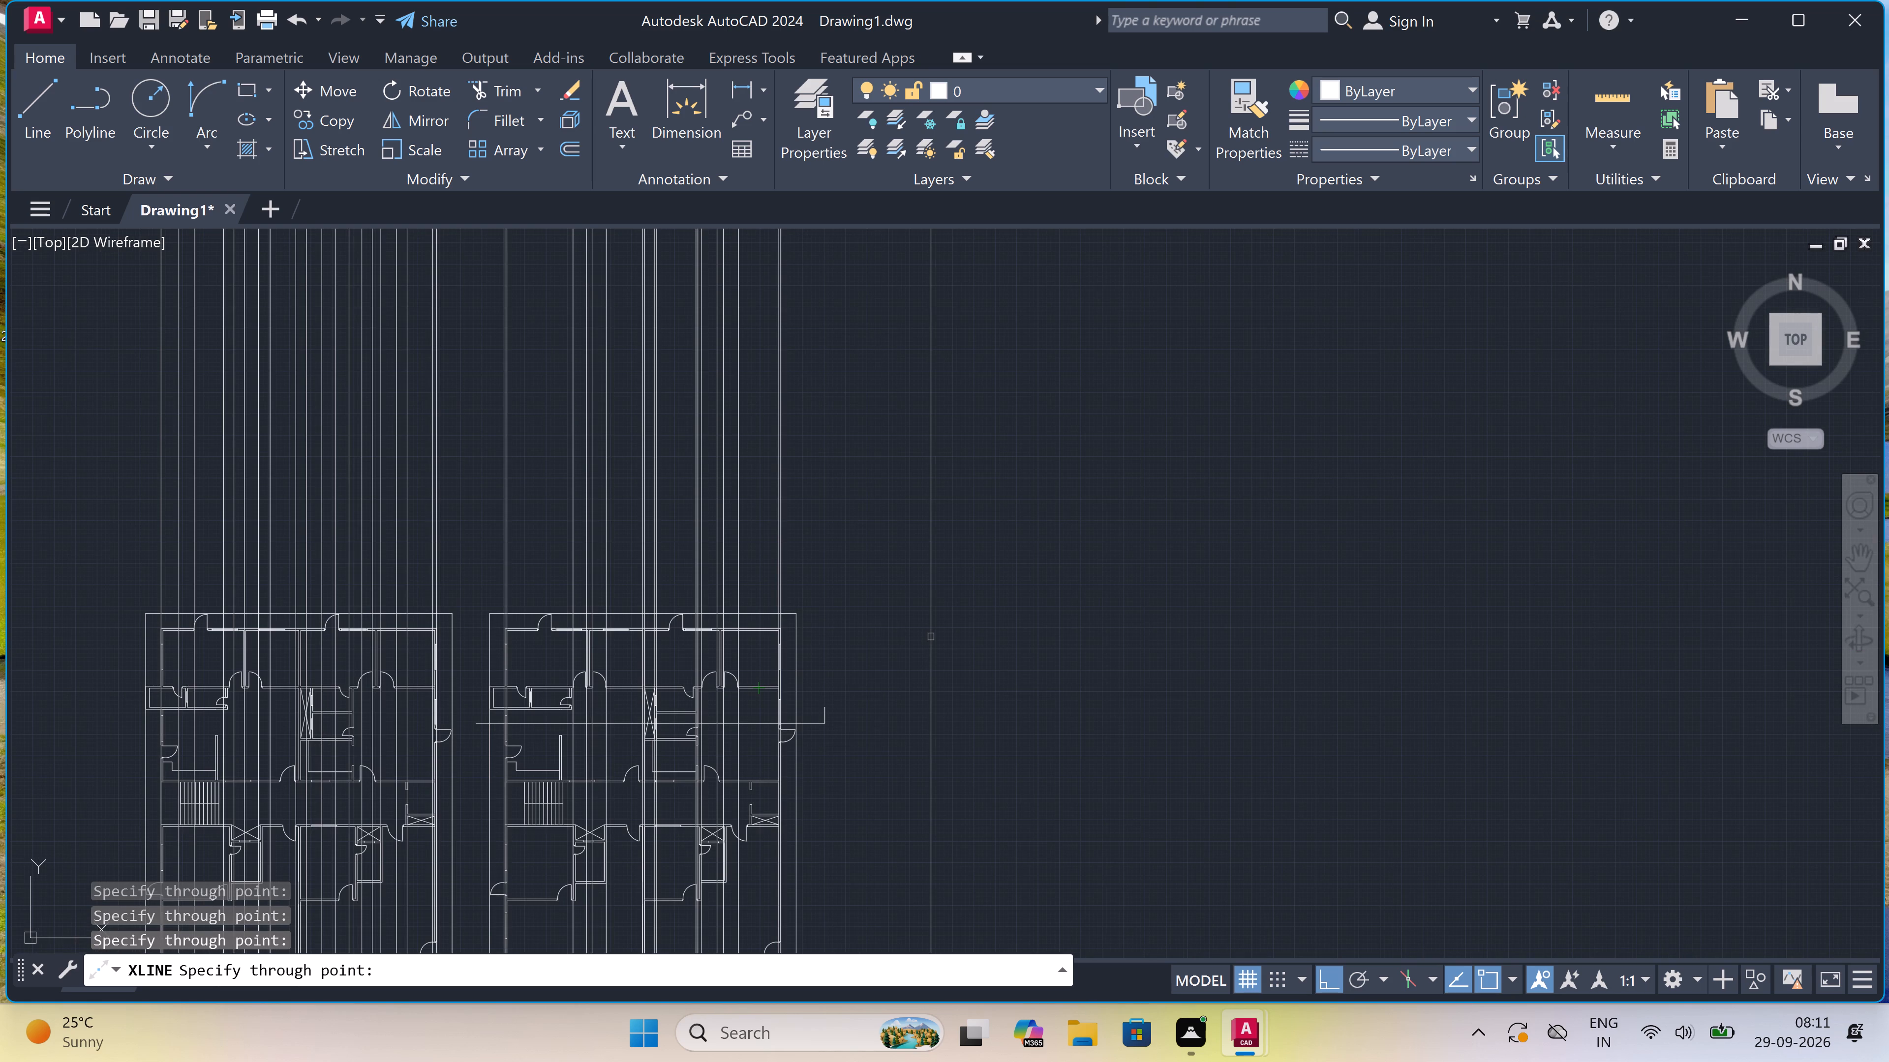
pyautogui.press('Escape')
# Draw a horizontal construction line just north of both plans, across all the vertical construction lines.
pyautogui.write('xl')
pyautogui.press('space')
pyautogui.scroll(-1, 927, 627)
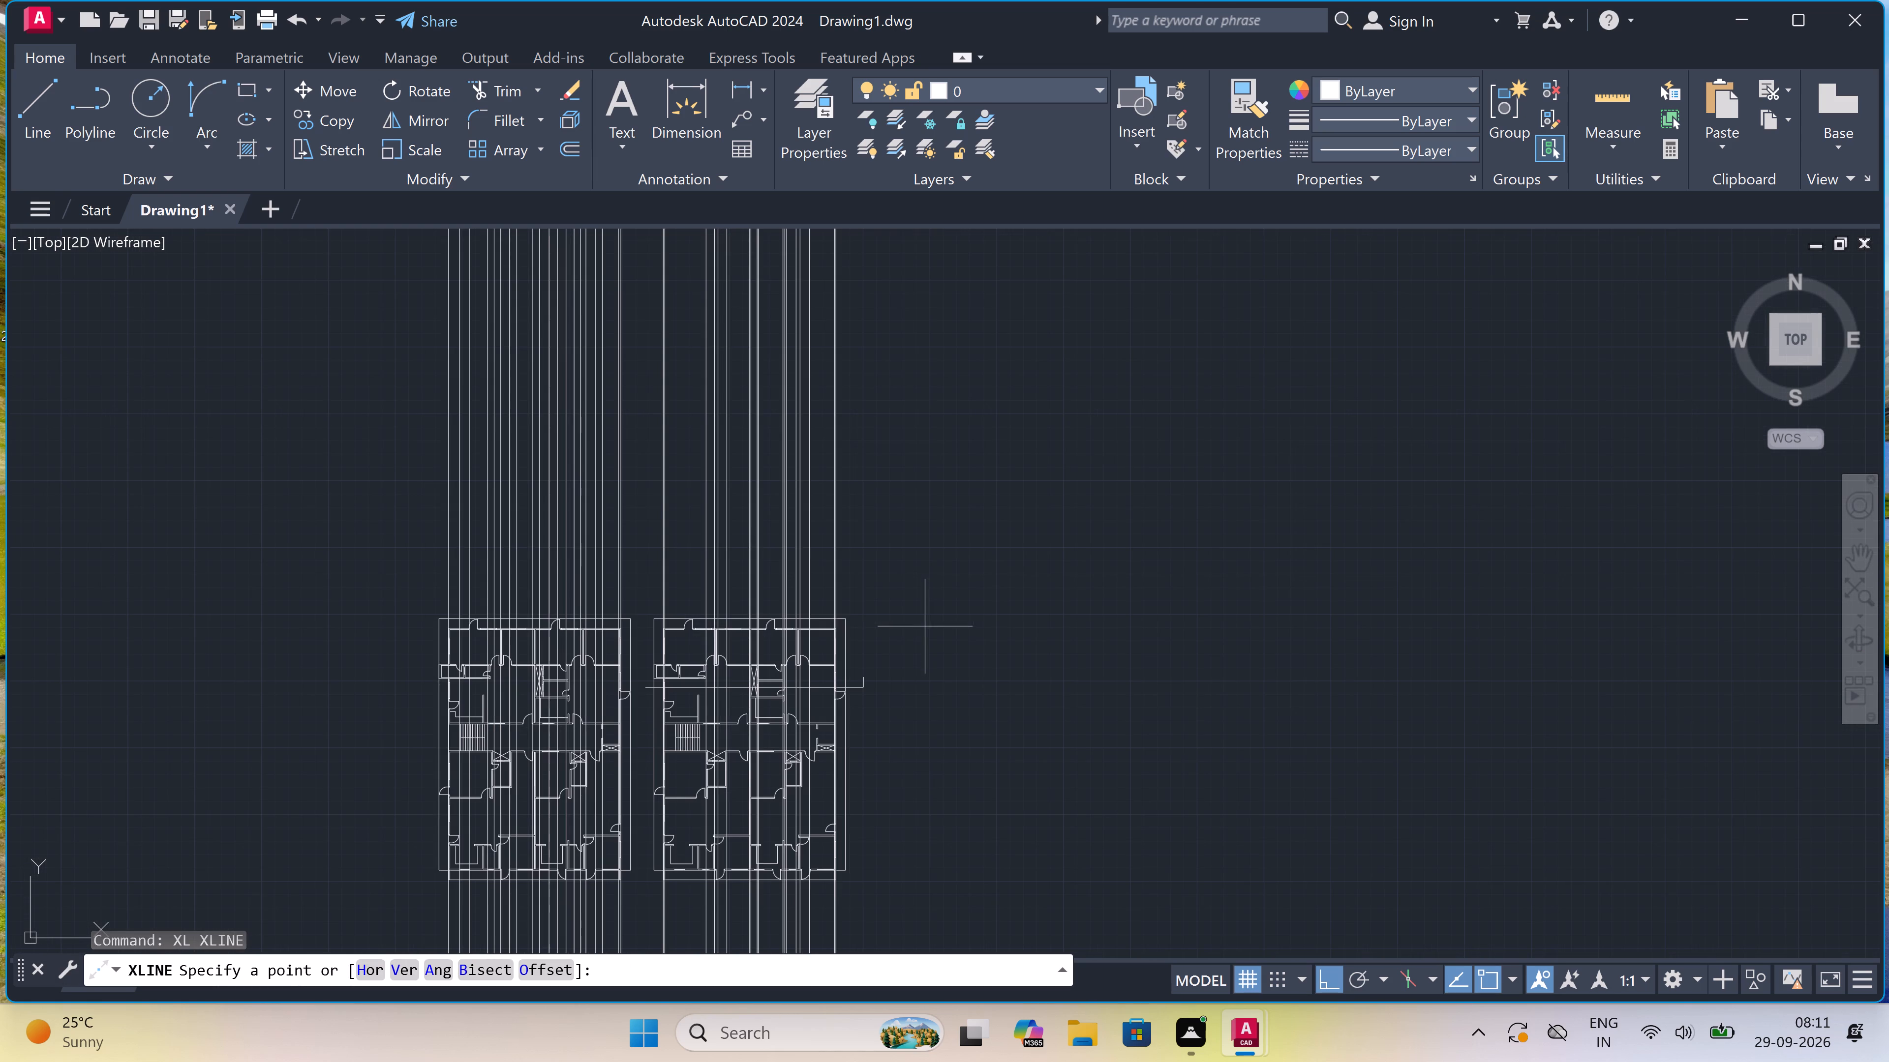
pyautogui.scroll(1, 670, 649)
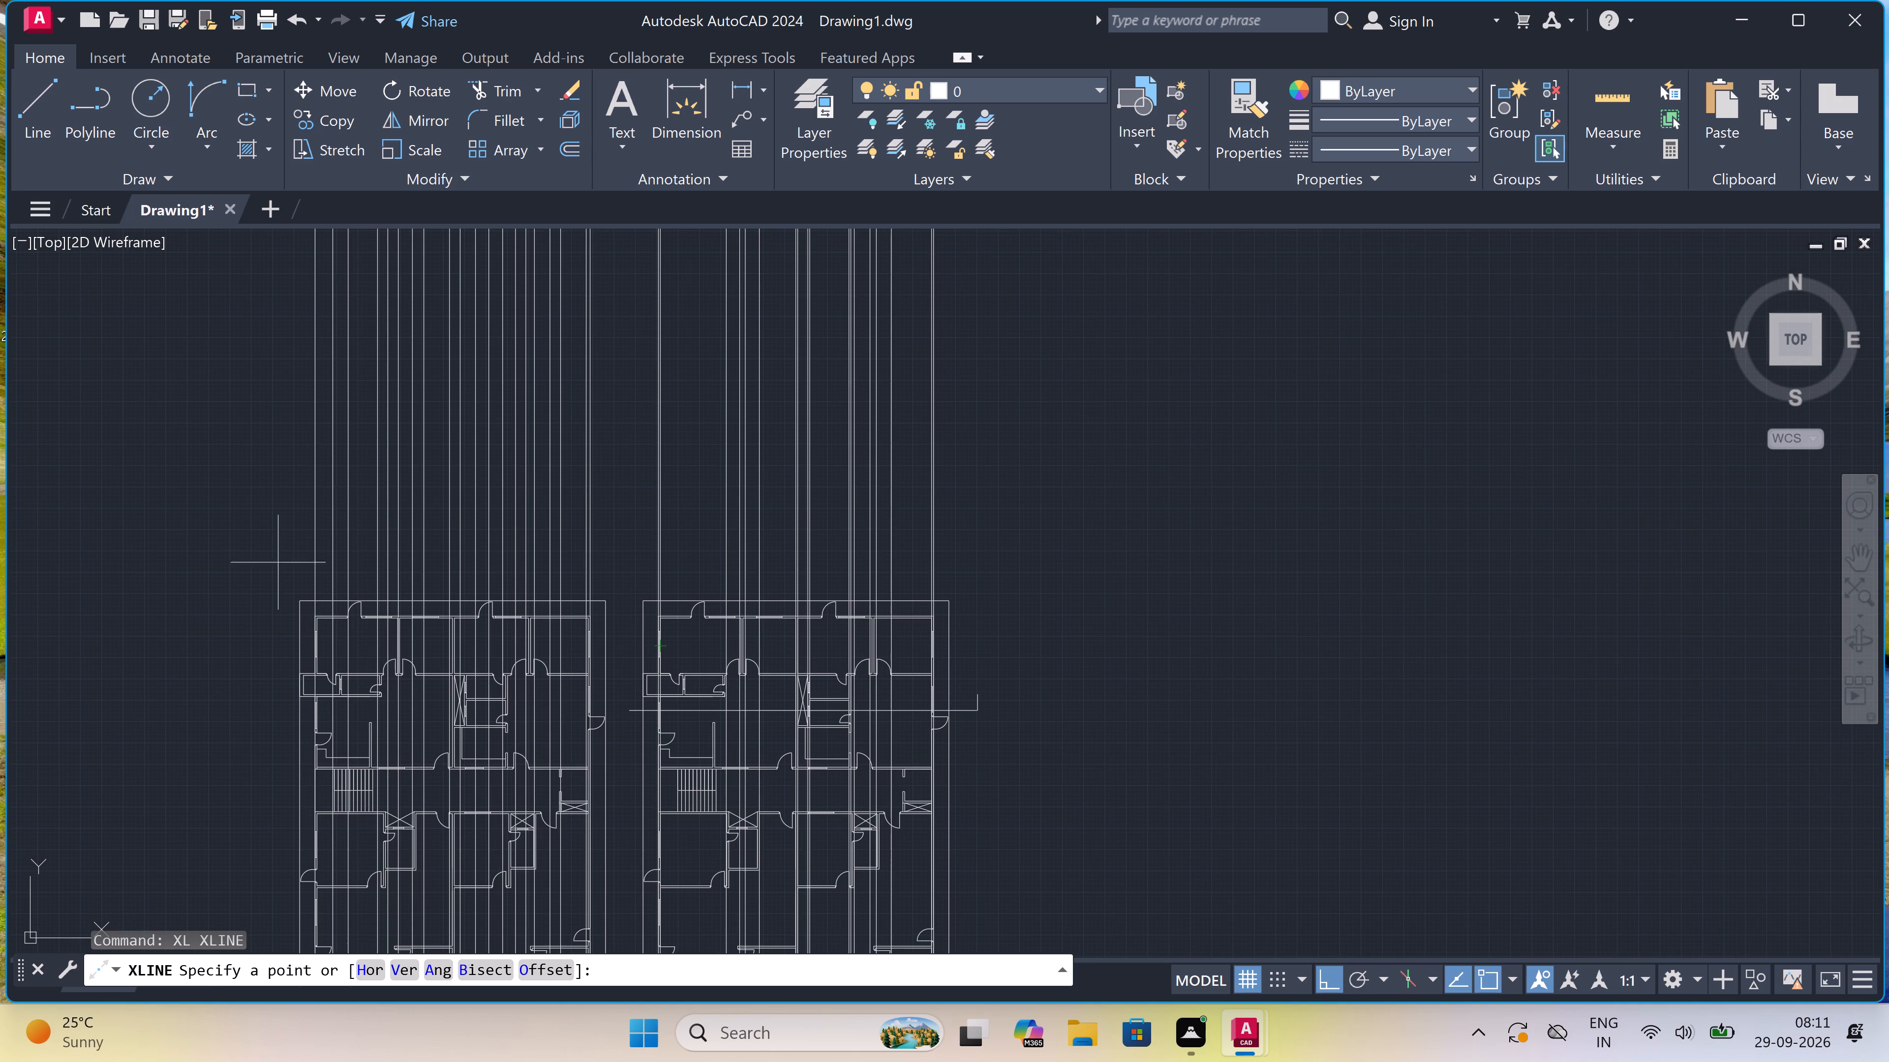
pyautogui.click(213, 544)
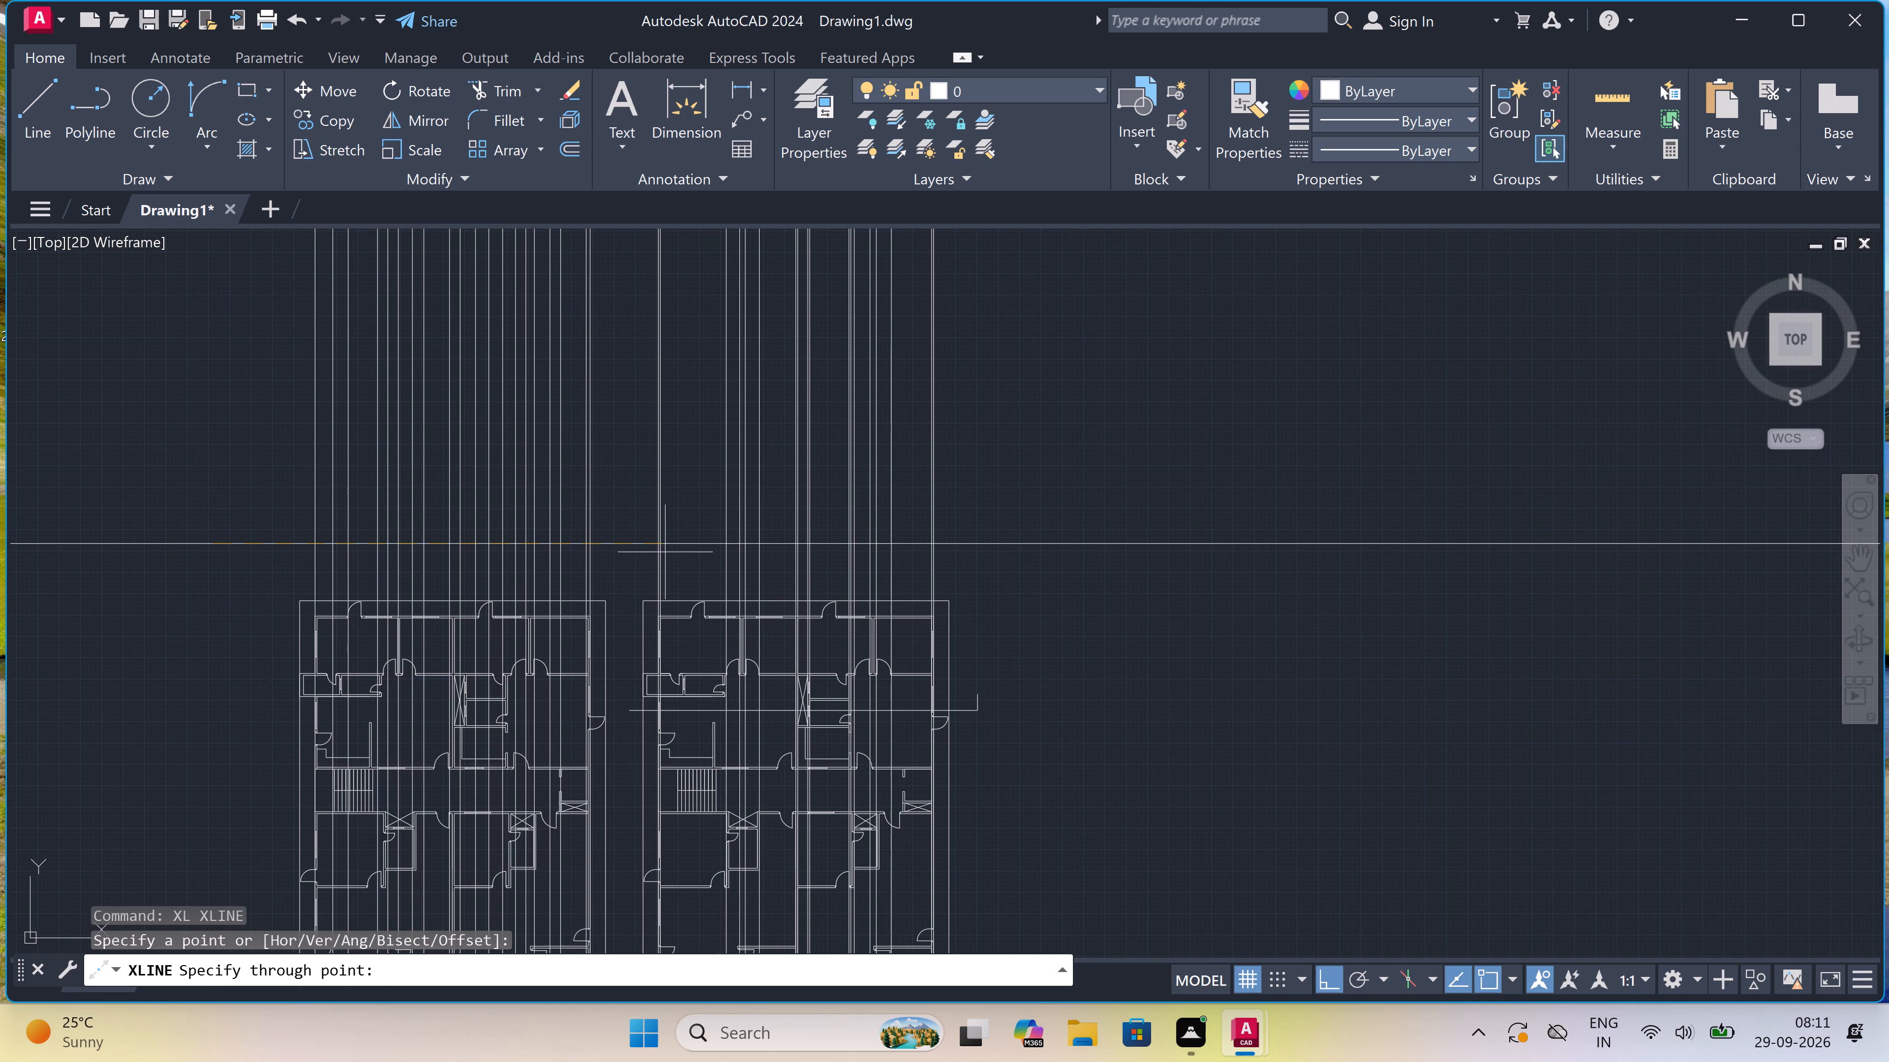
pyautogui.click(715, 541)
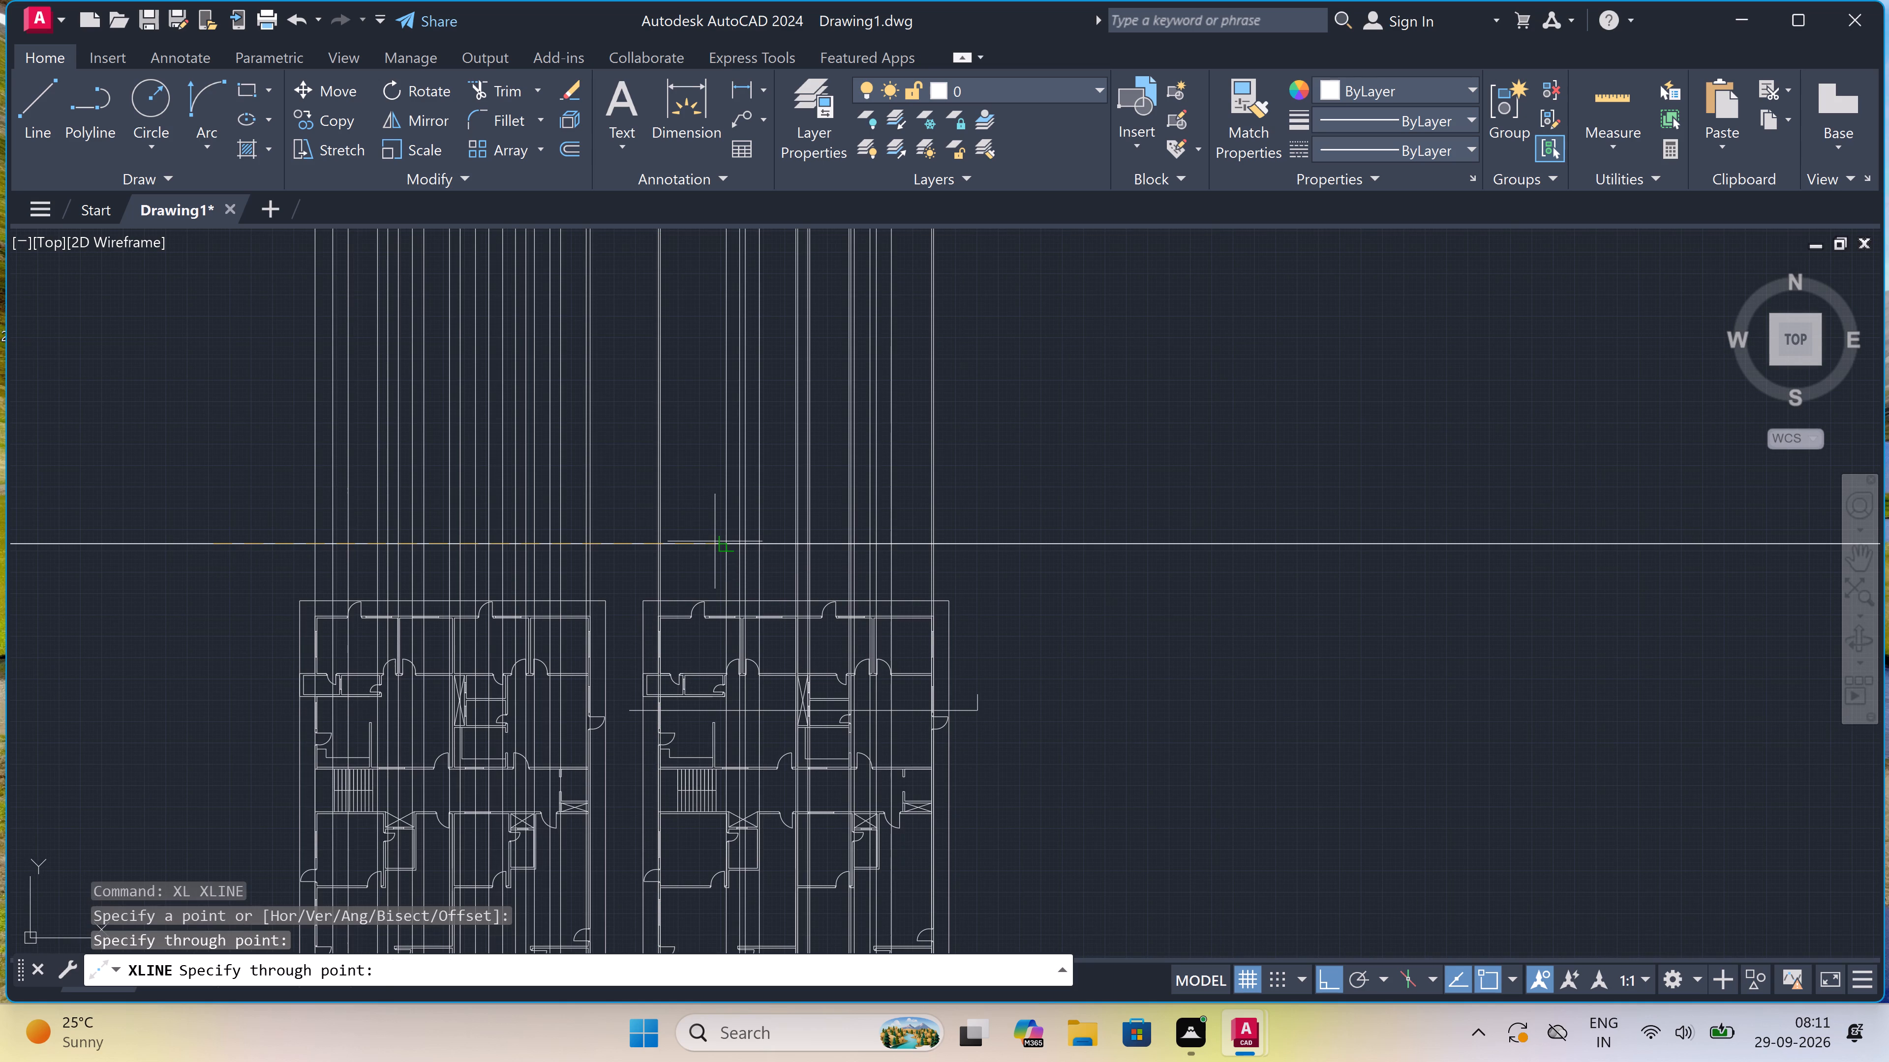
pyautogui.press('Escape')
# Offset the horizontal construction line 1'3" upward.
pyautogui.write('o')
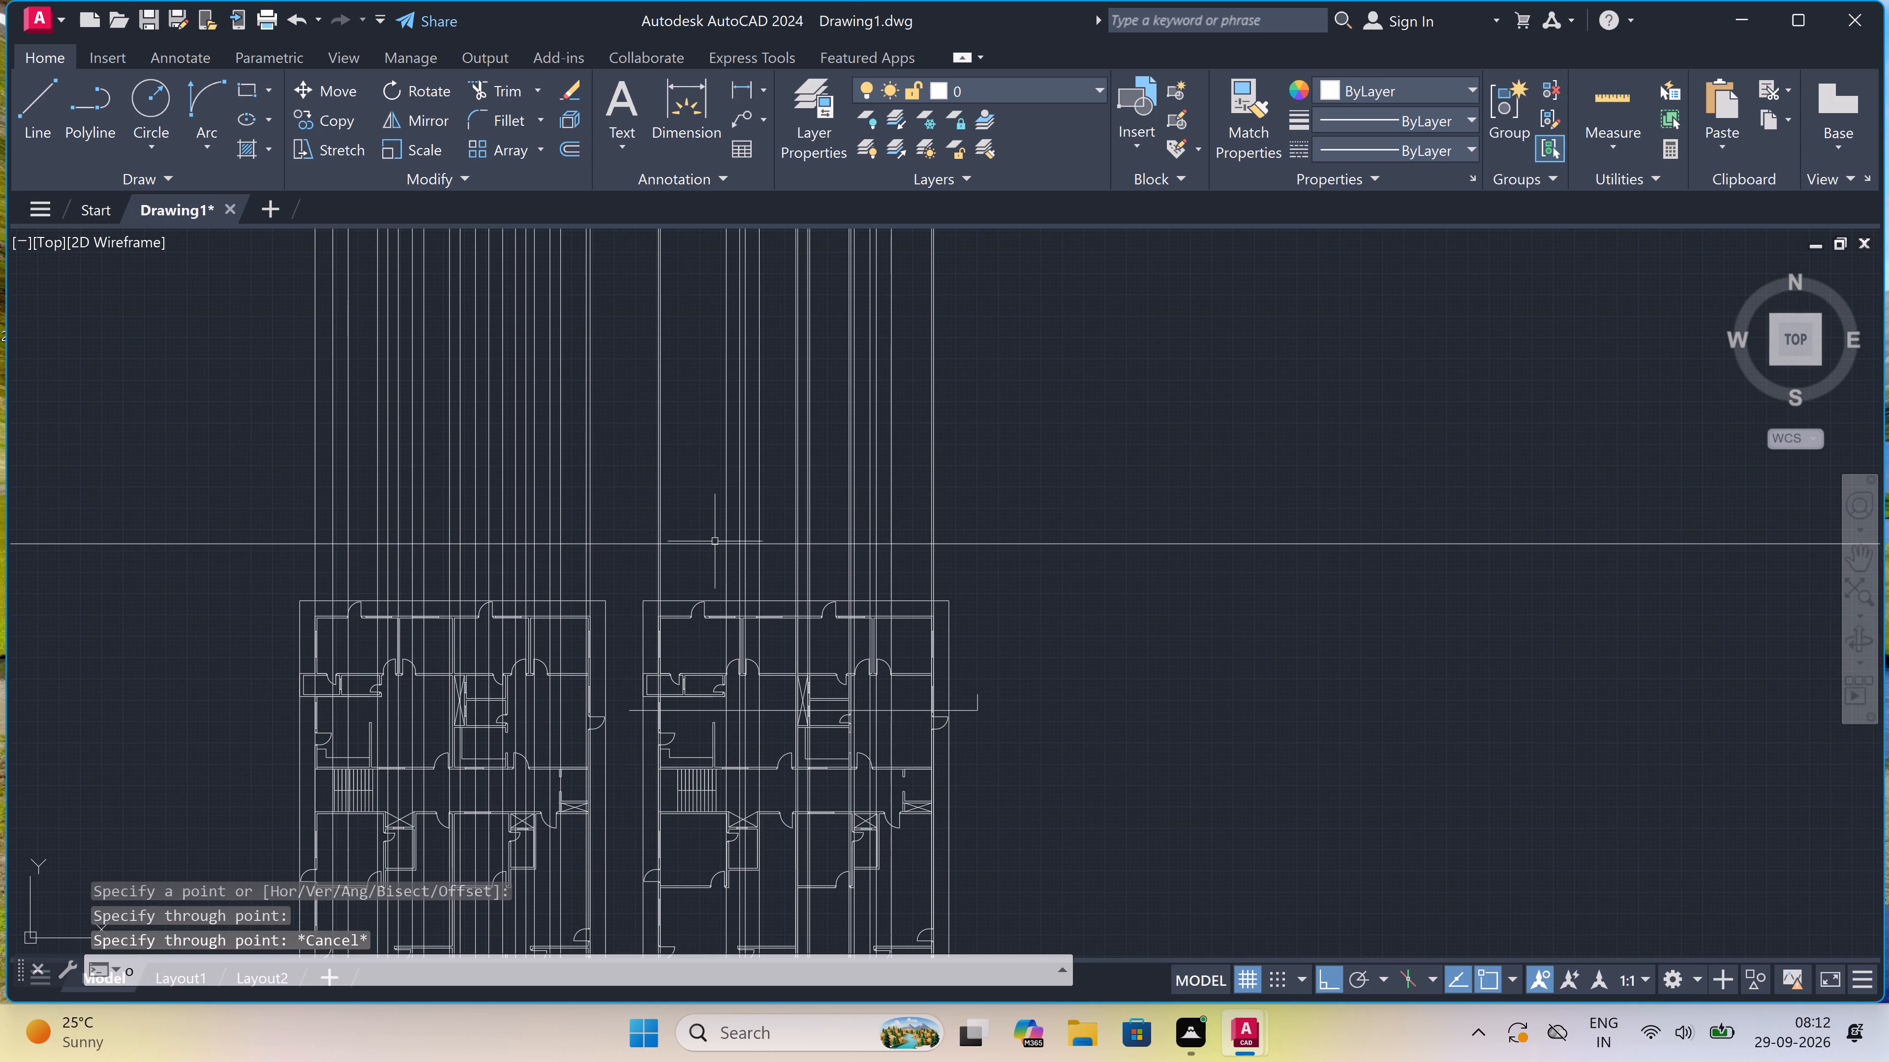
pyautogui.press('space')
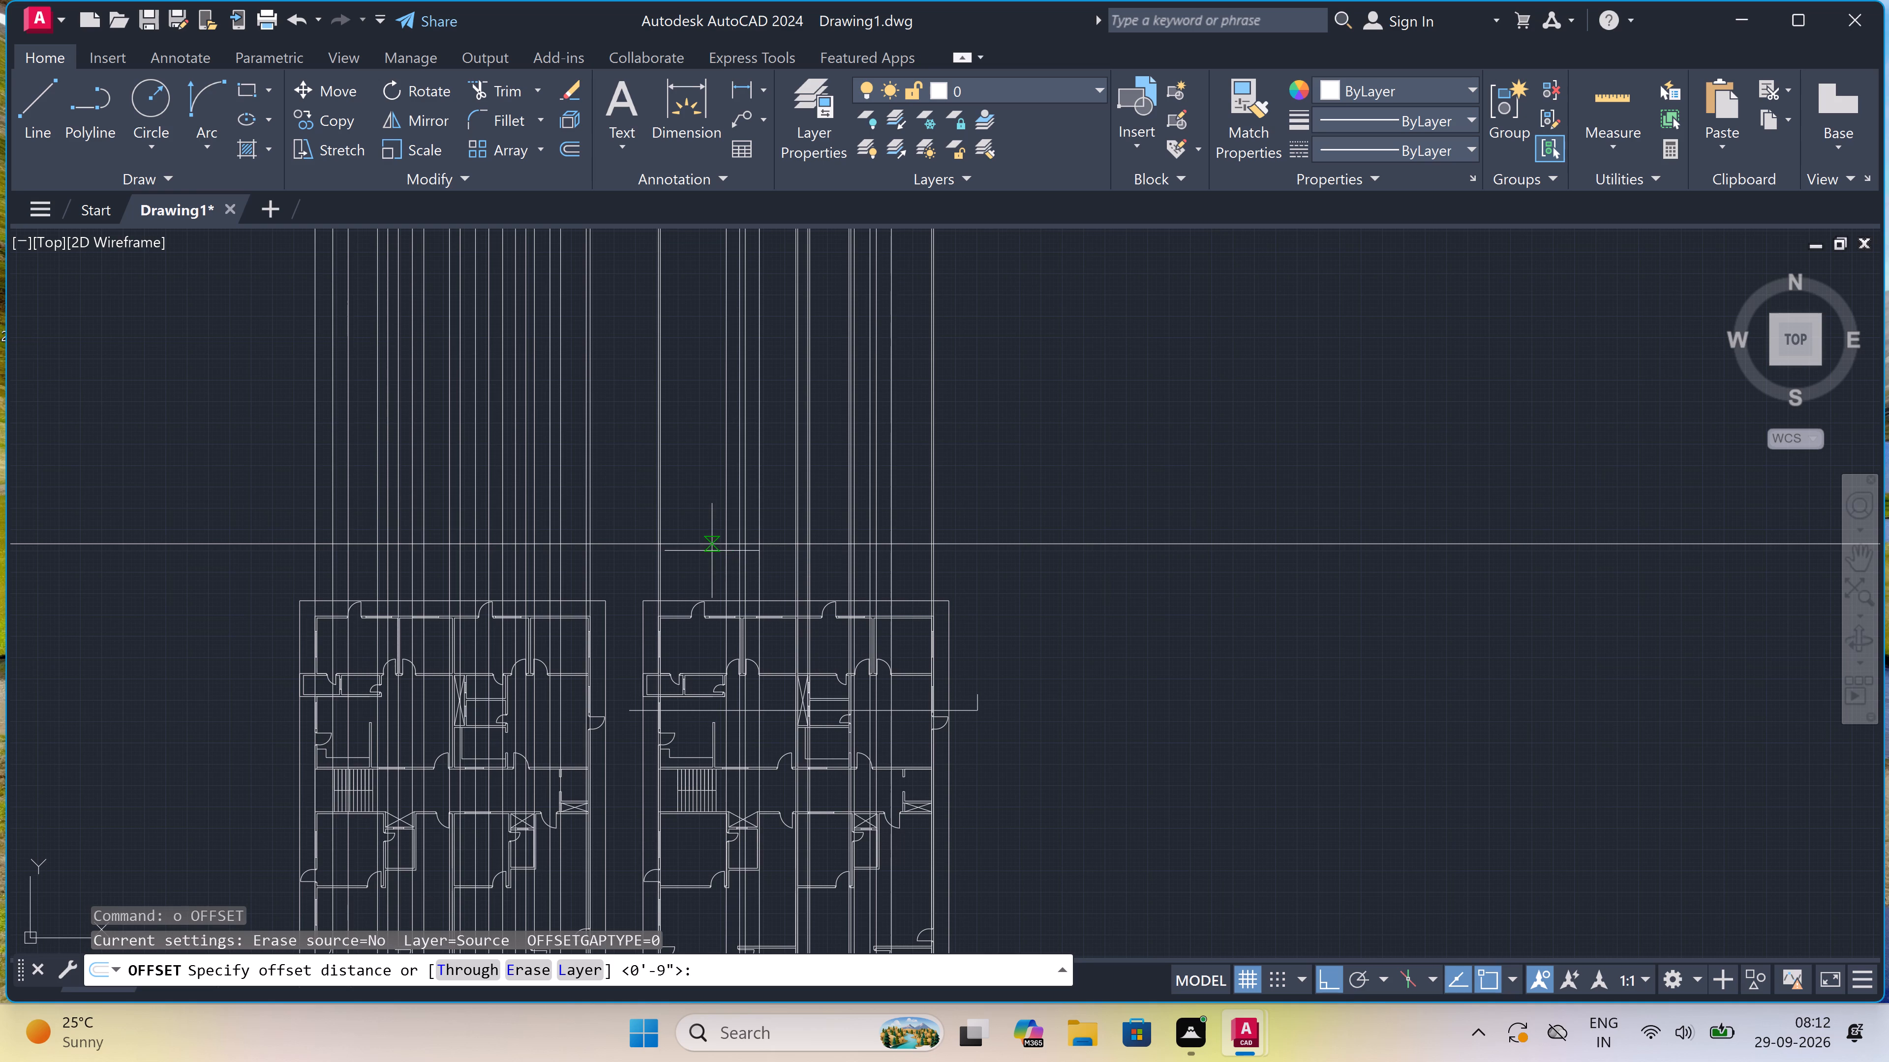
pyautogui.scroll(2, 637, 514)
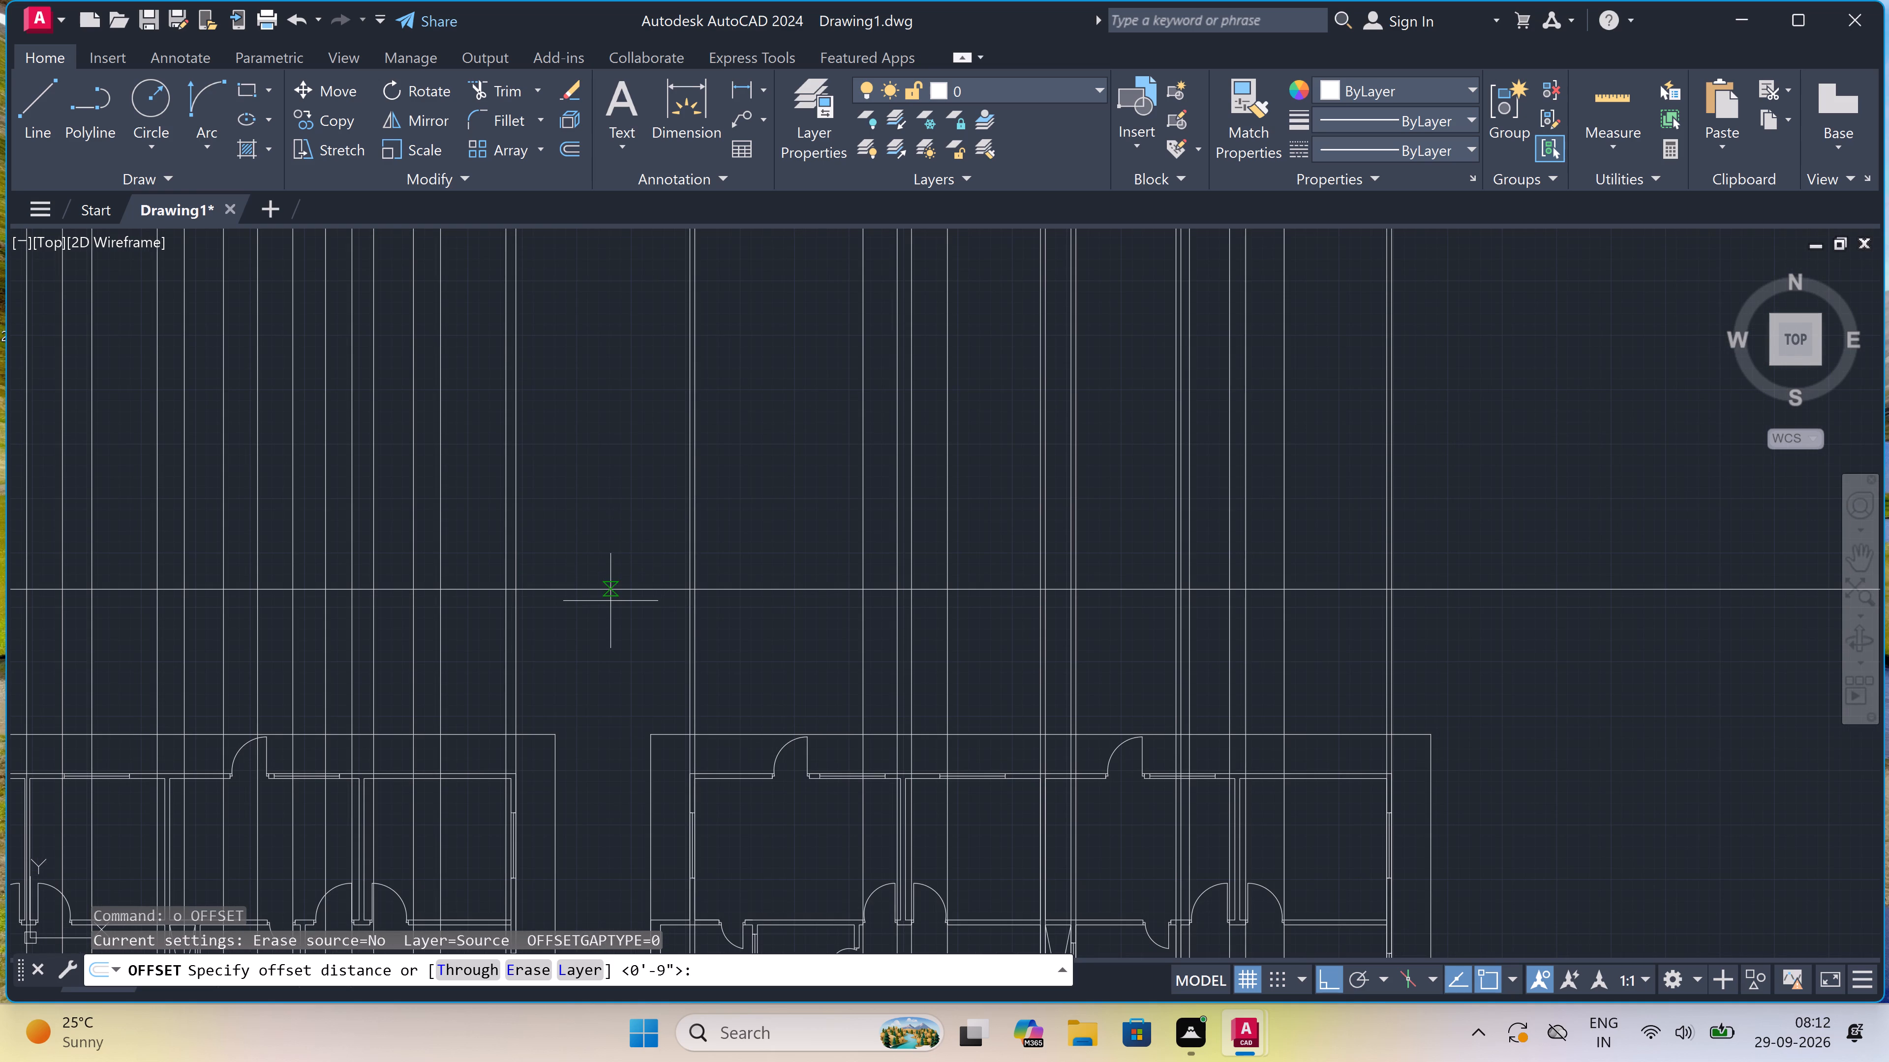
pyautogui.click(610, 586)
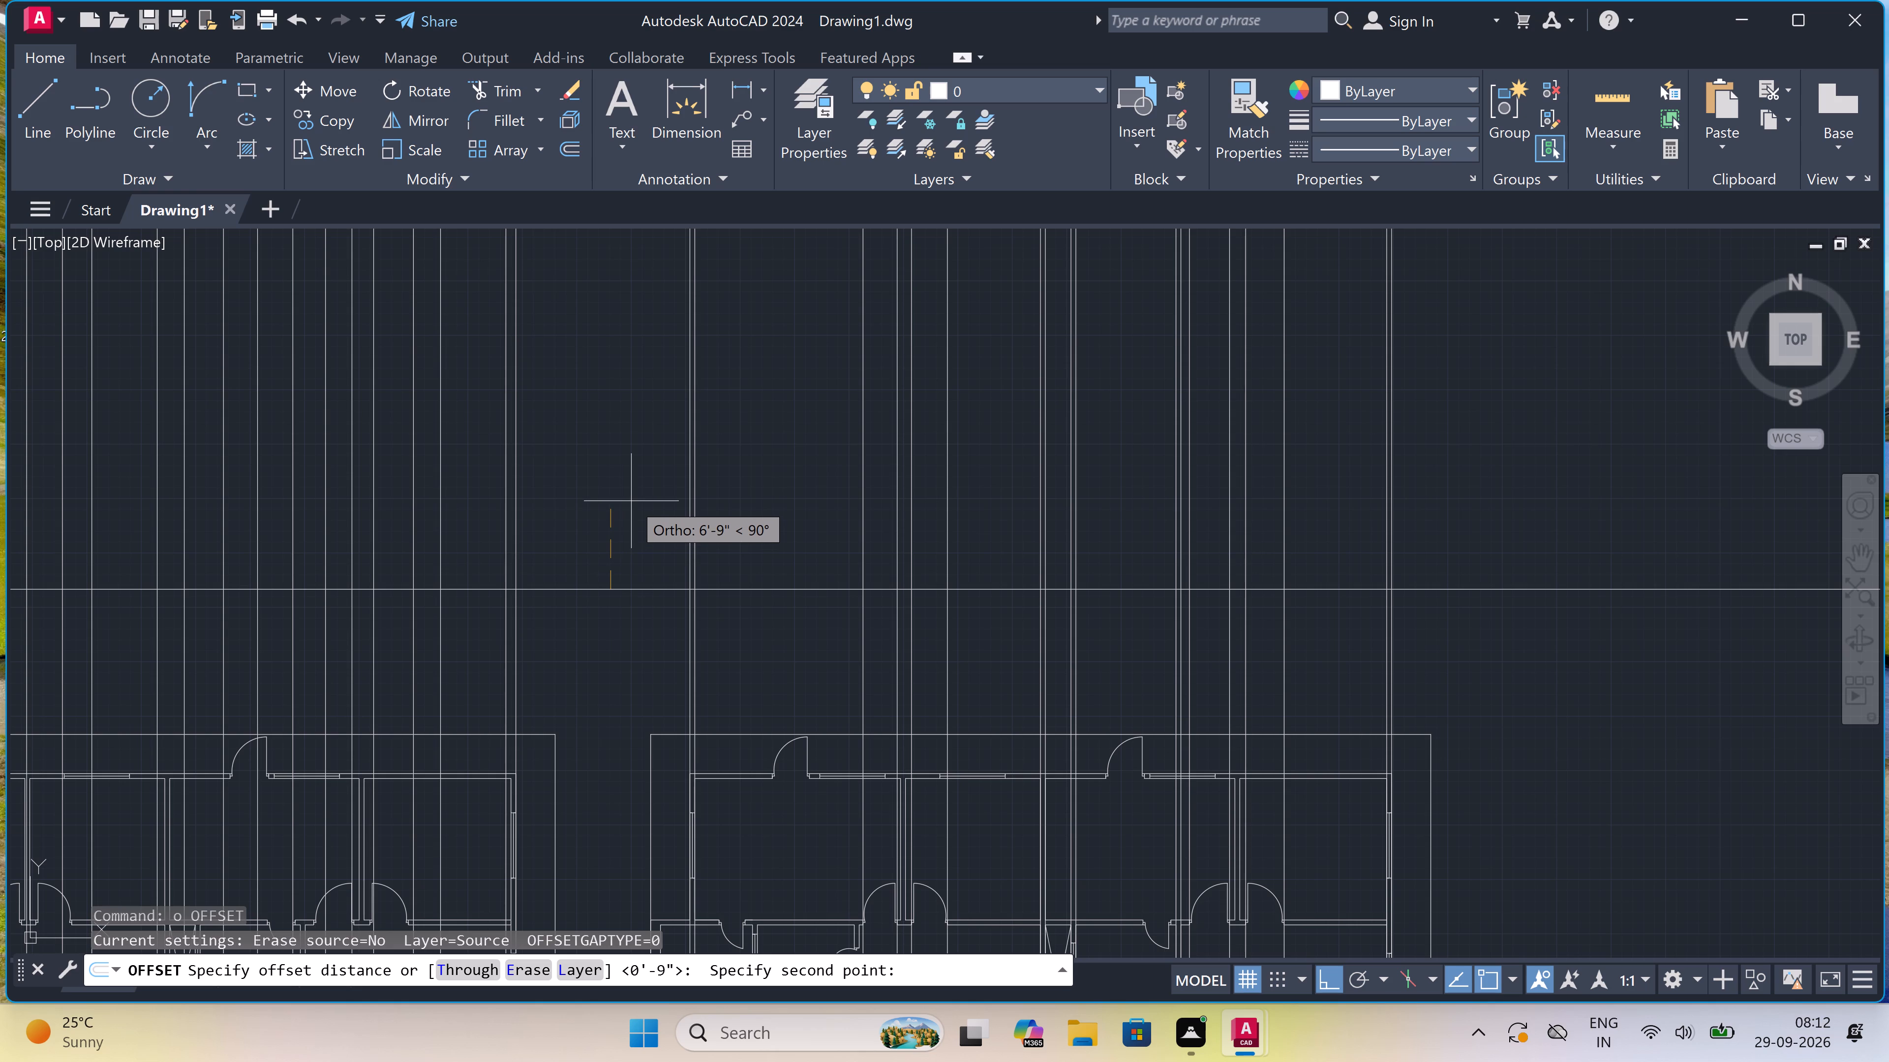
pyautogui.write('1\'3"')
pyautogui.press('space')
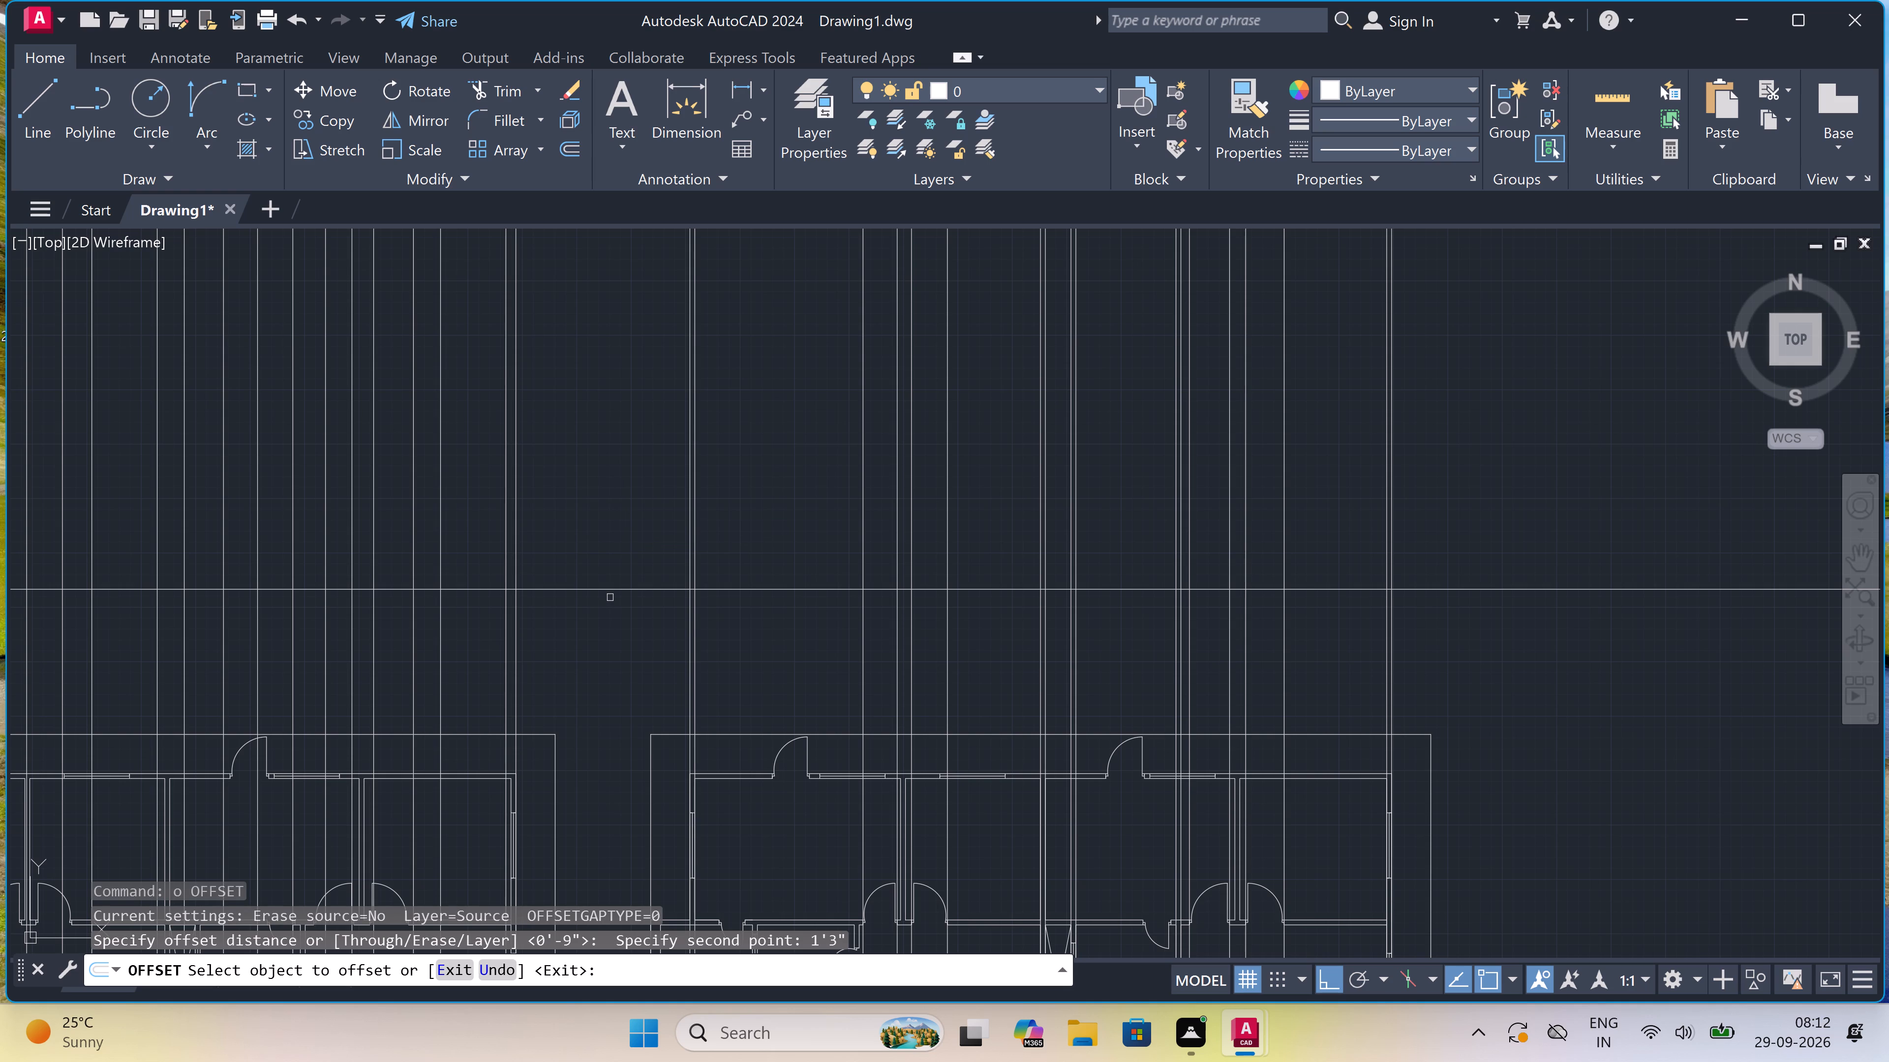
pyautogui.moveTo(607, 591); pyautogui.dragTo(599, 585)
pyautogui.click(596, 518)
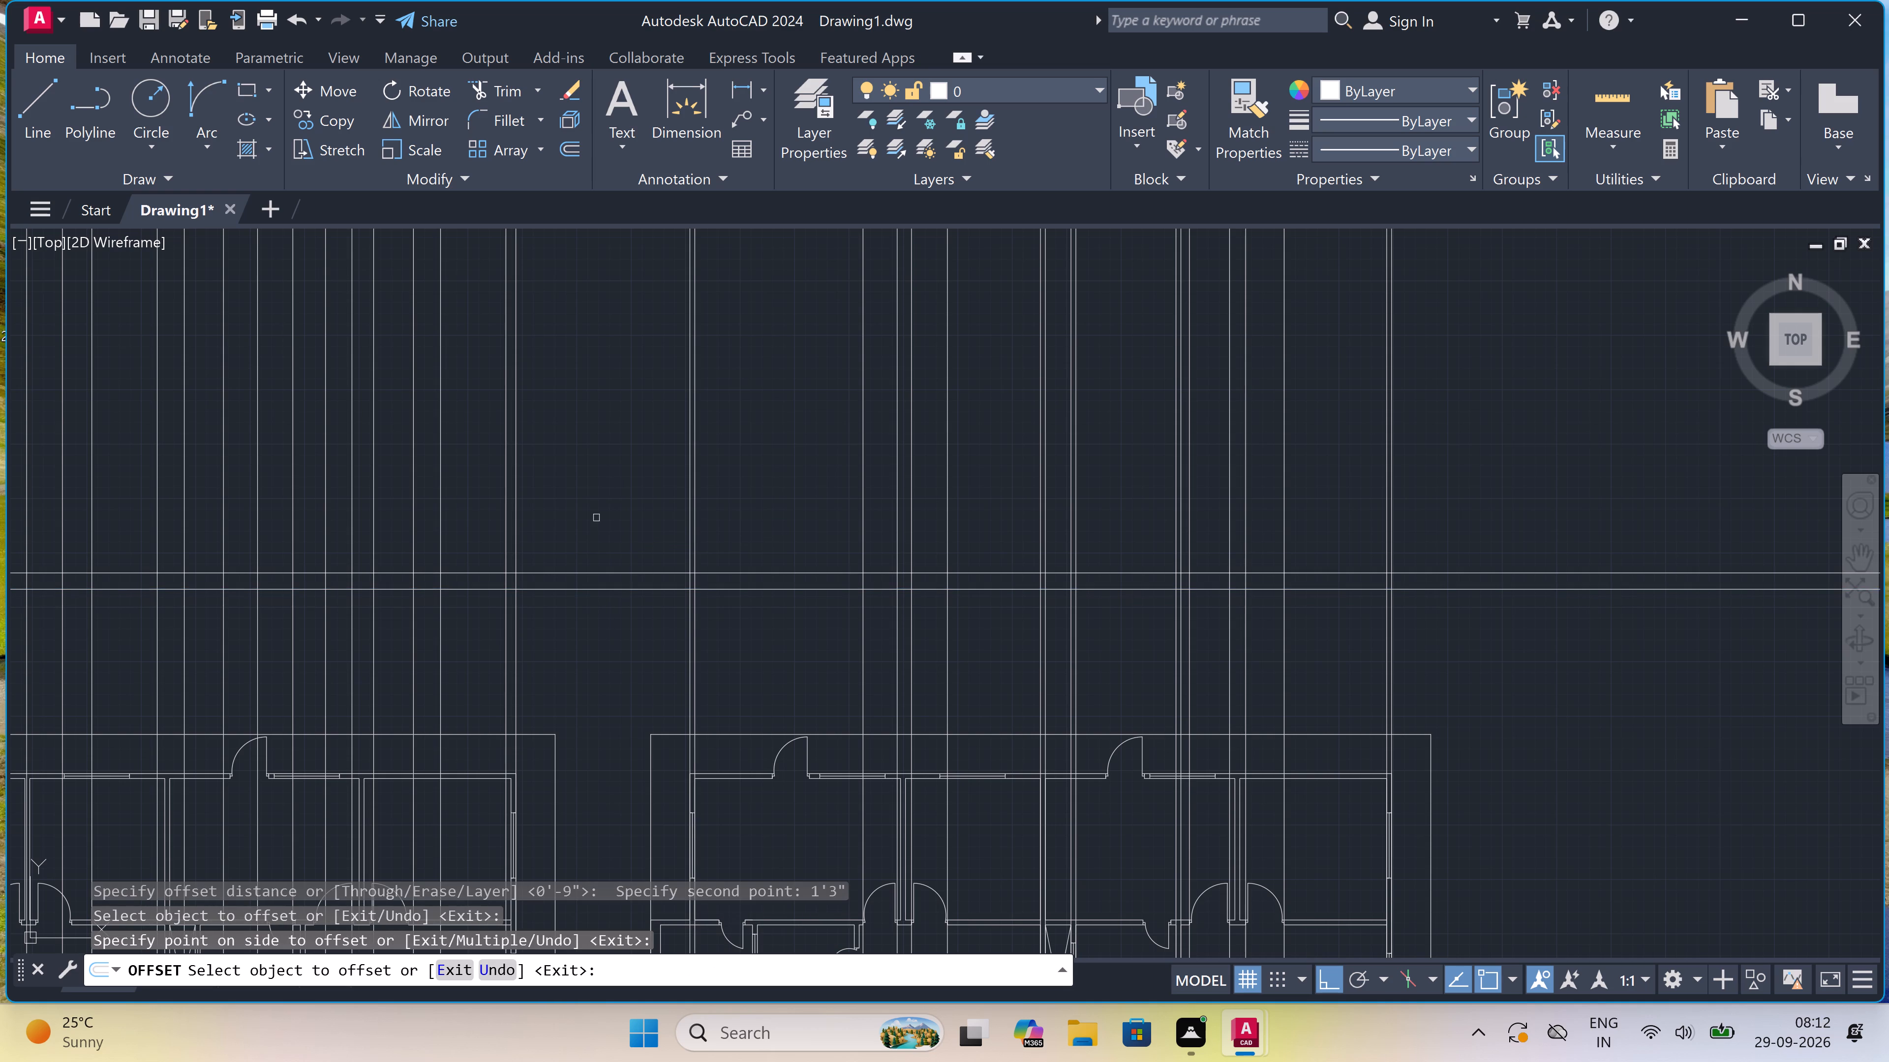
pyautogui.press('Escape')
# Offset the upper horizontal construction line 3' upward.
pyautogui.press('space')
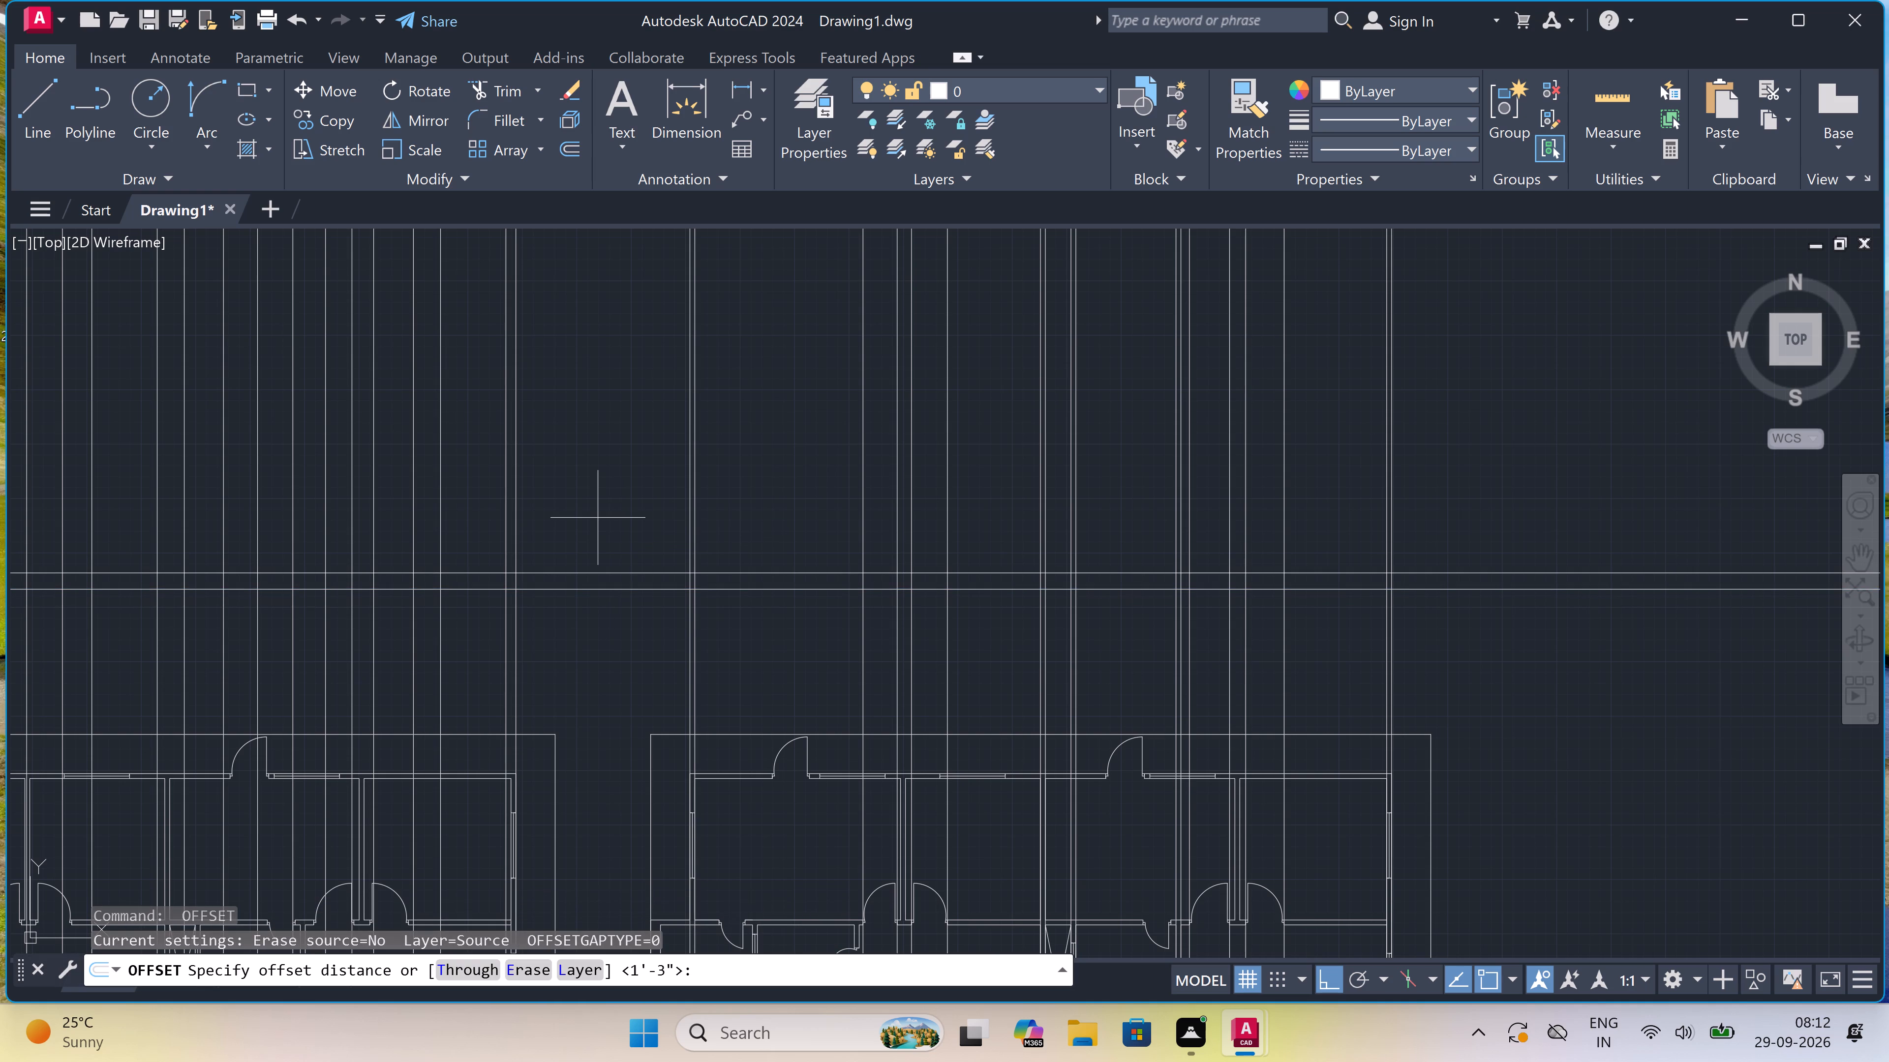
pyautogui.click(592, 571)
pyautogui.write("3'")
pyautogui.press('space')
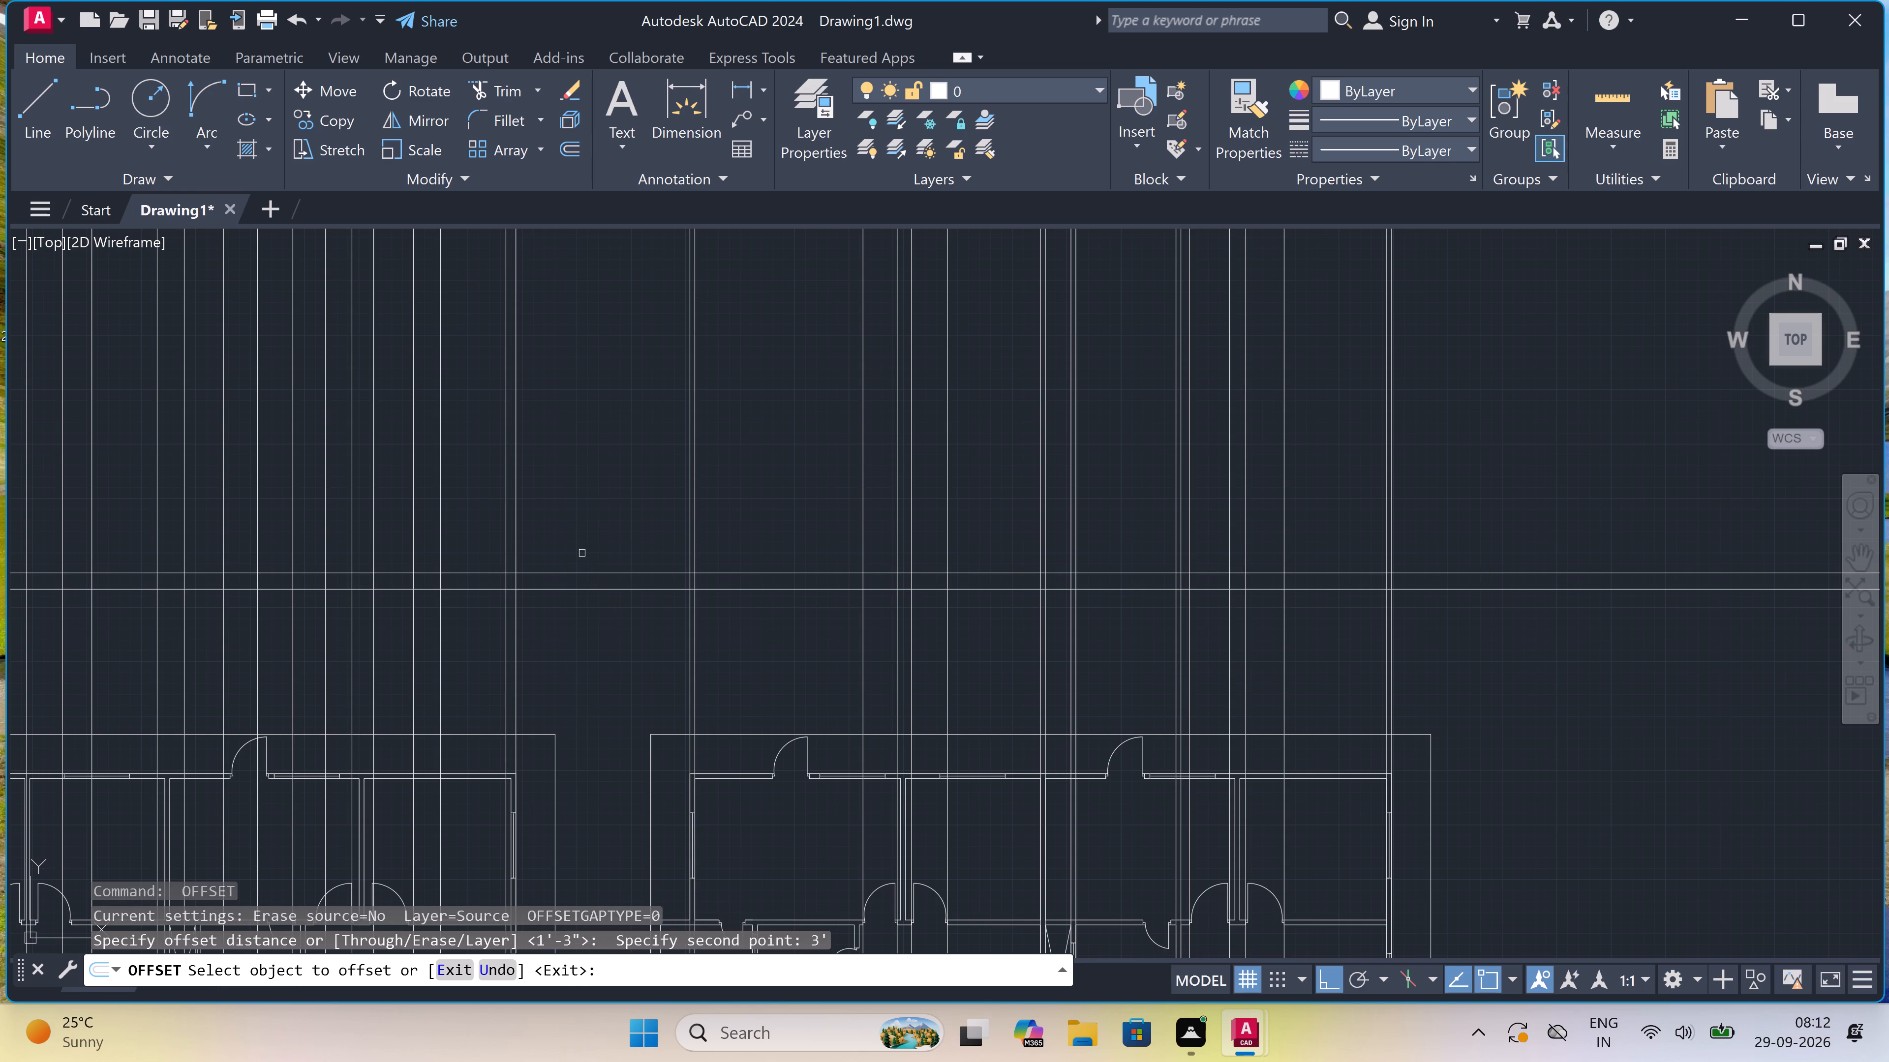
pyautogui.moveTo(578, 571); pyautogui.dragTo(578, 565)
pyautogui.click(583, 544)
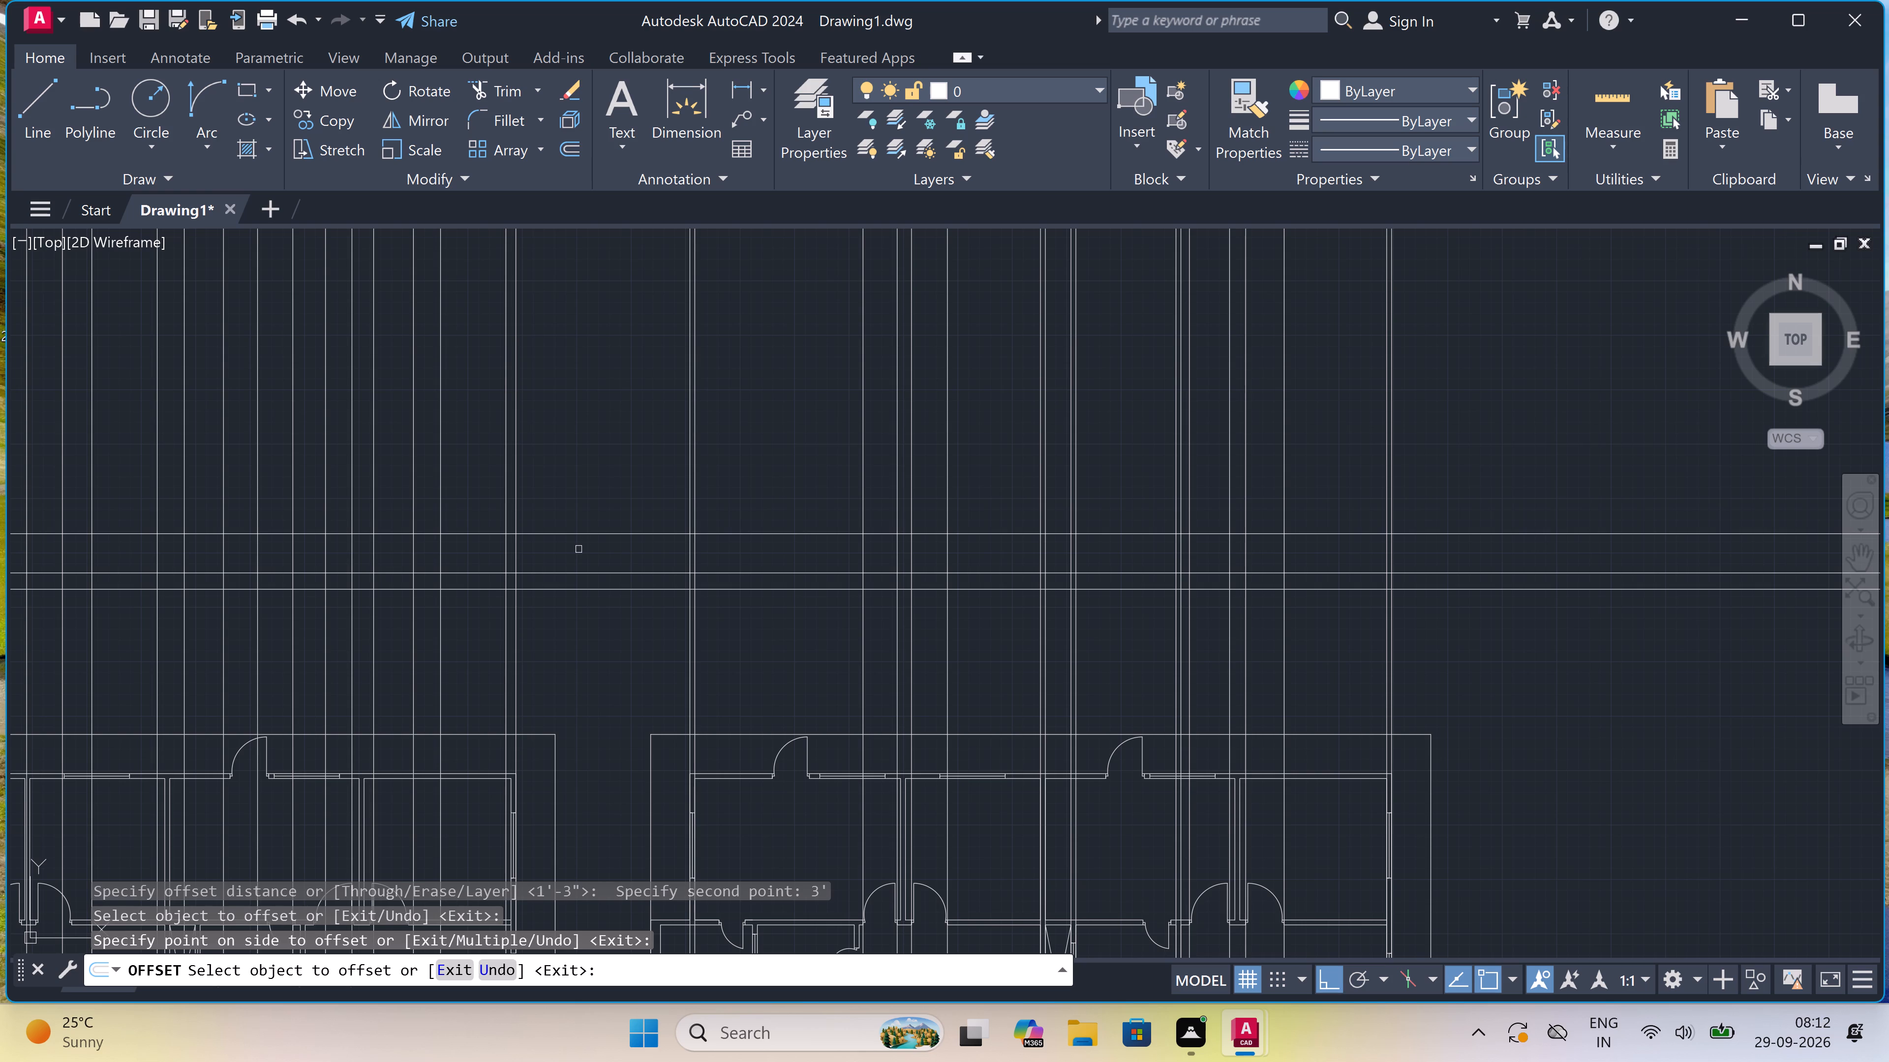
pyautogui.press('Escape')
# Offset the topmost horizontal construction line 4' upward.
pyautogui.press('space')
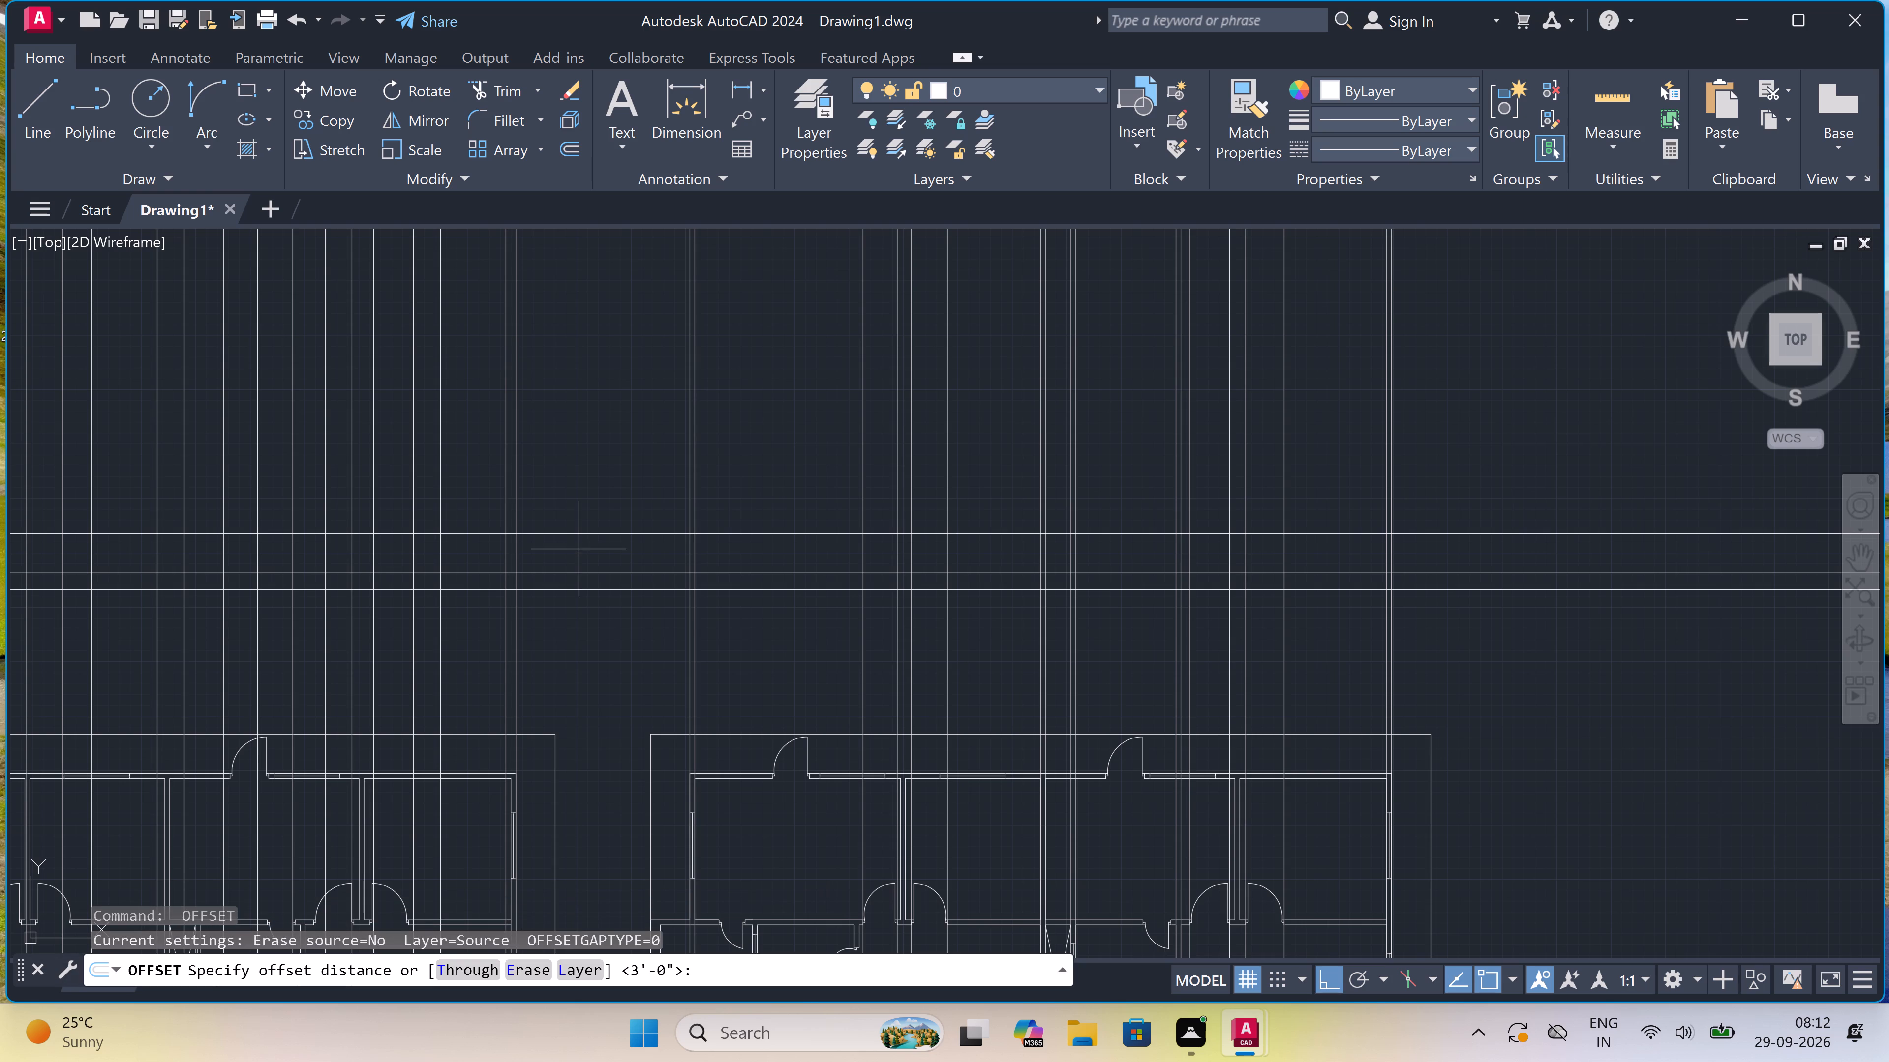
pyautogui.click(577, 525)
pyautogui.write("4'")
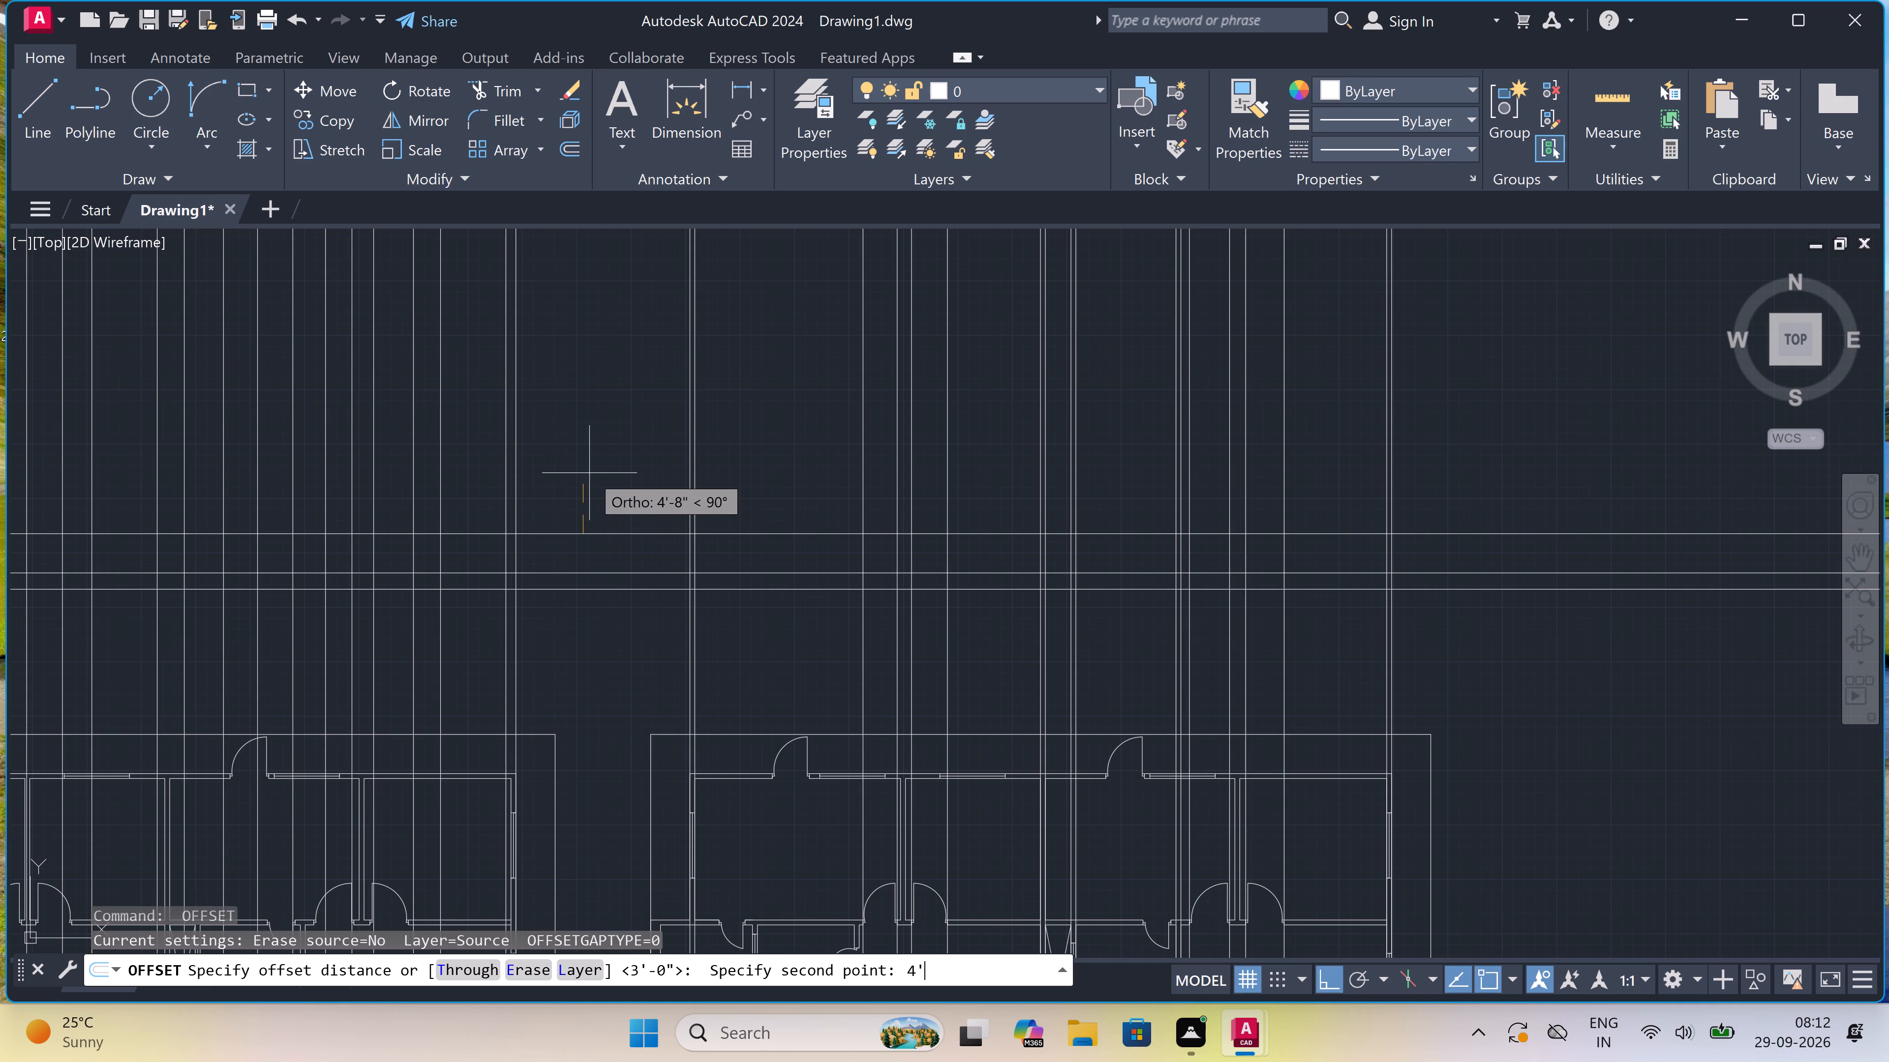
pyautogui.press('space')
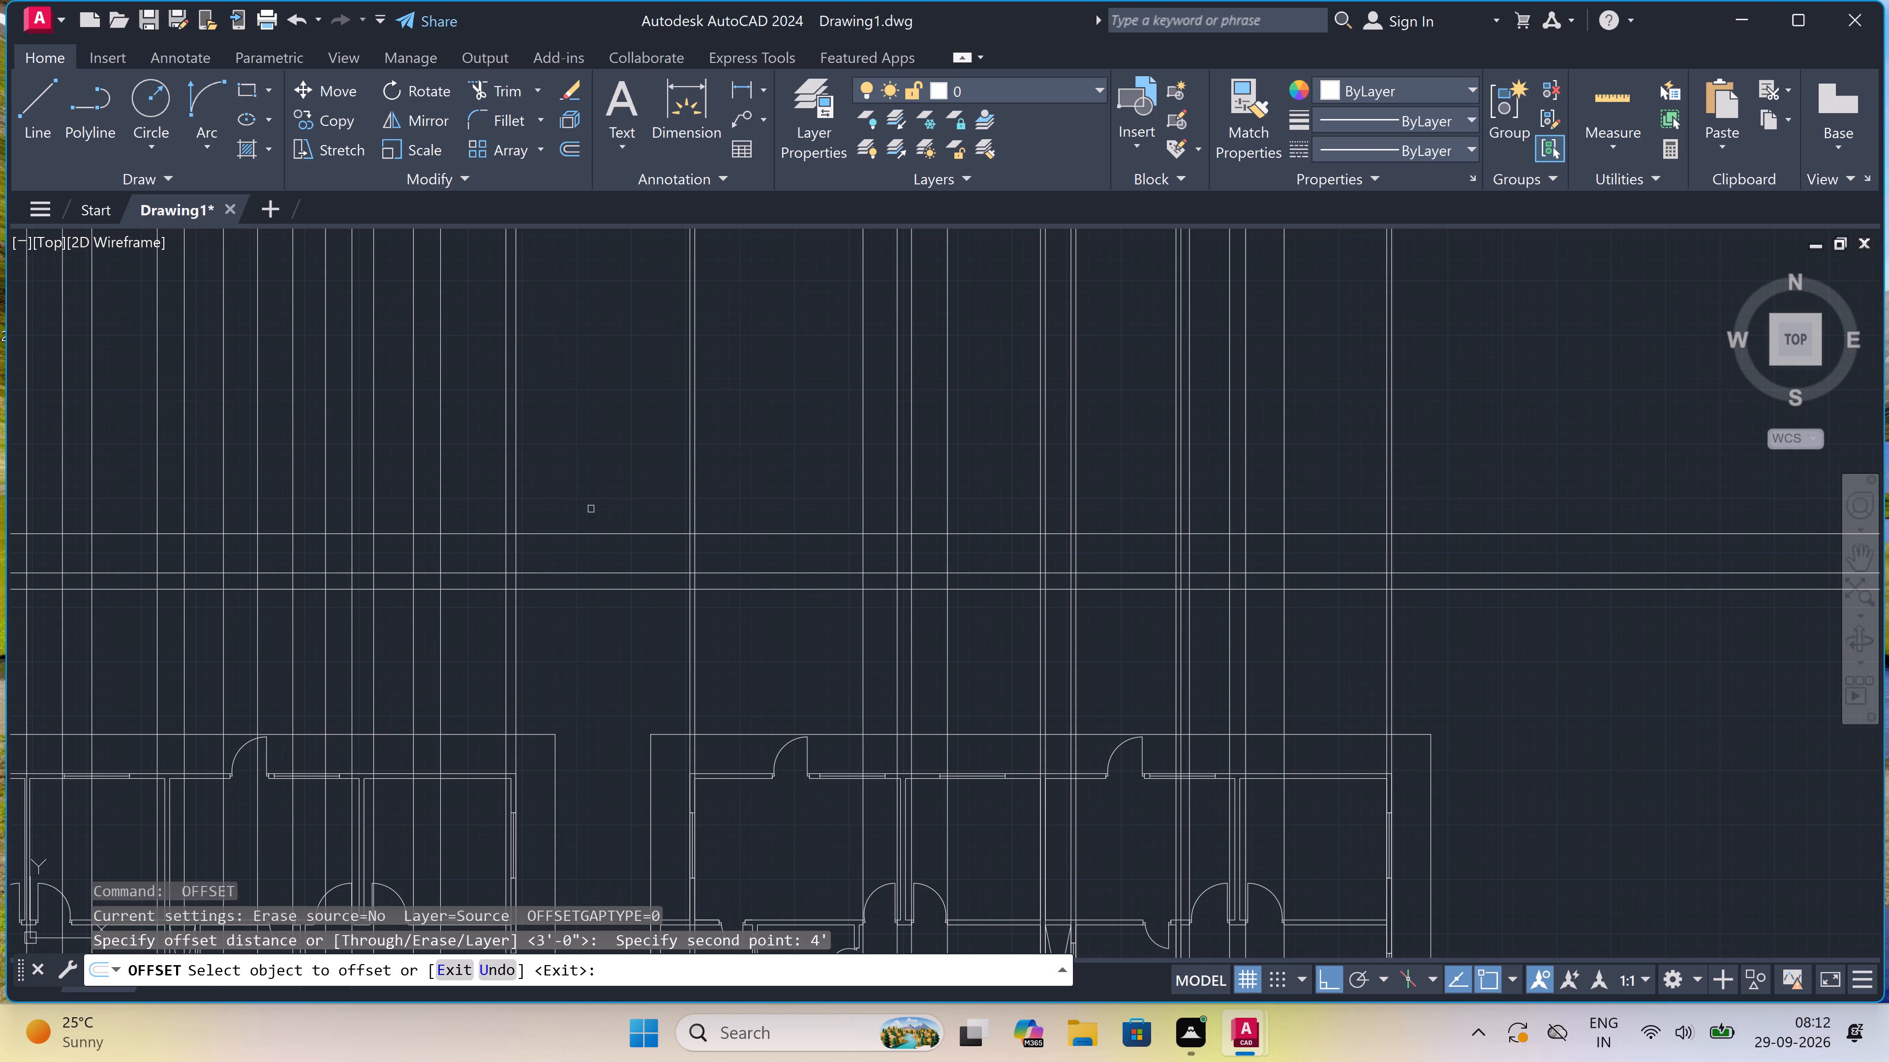
pyautogui.click(590, 532)
pyautogui.click(590, 502)
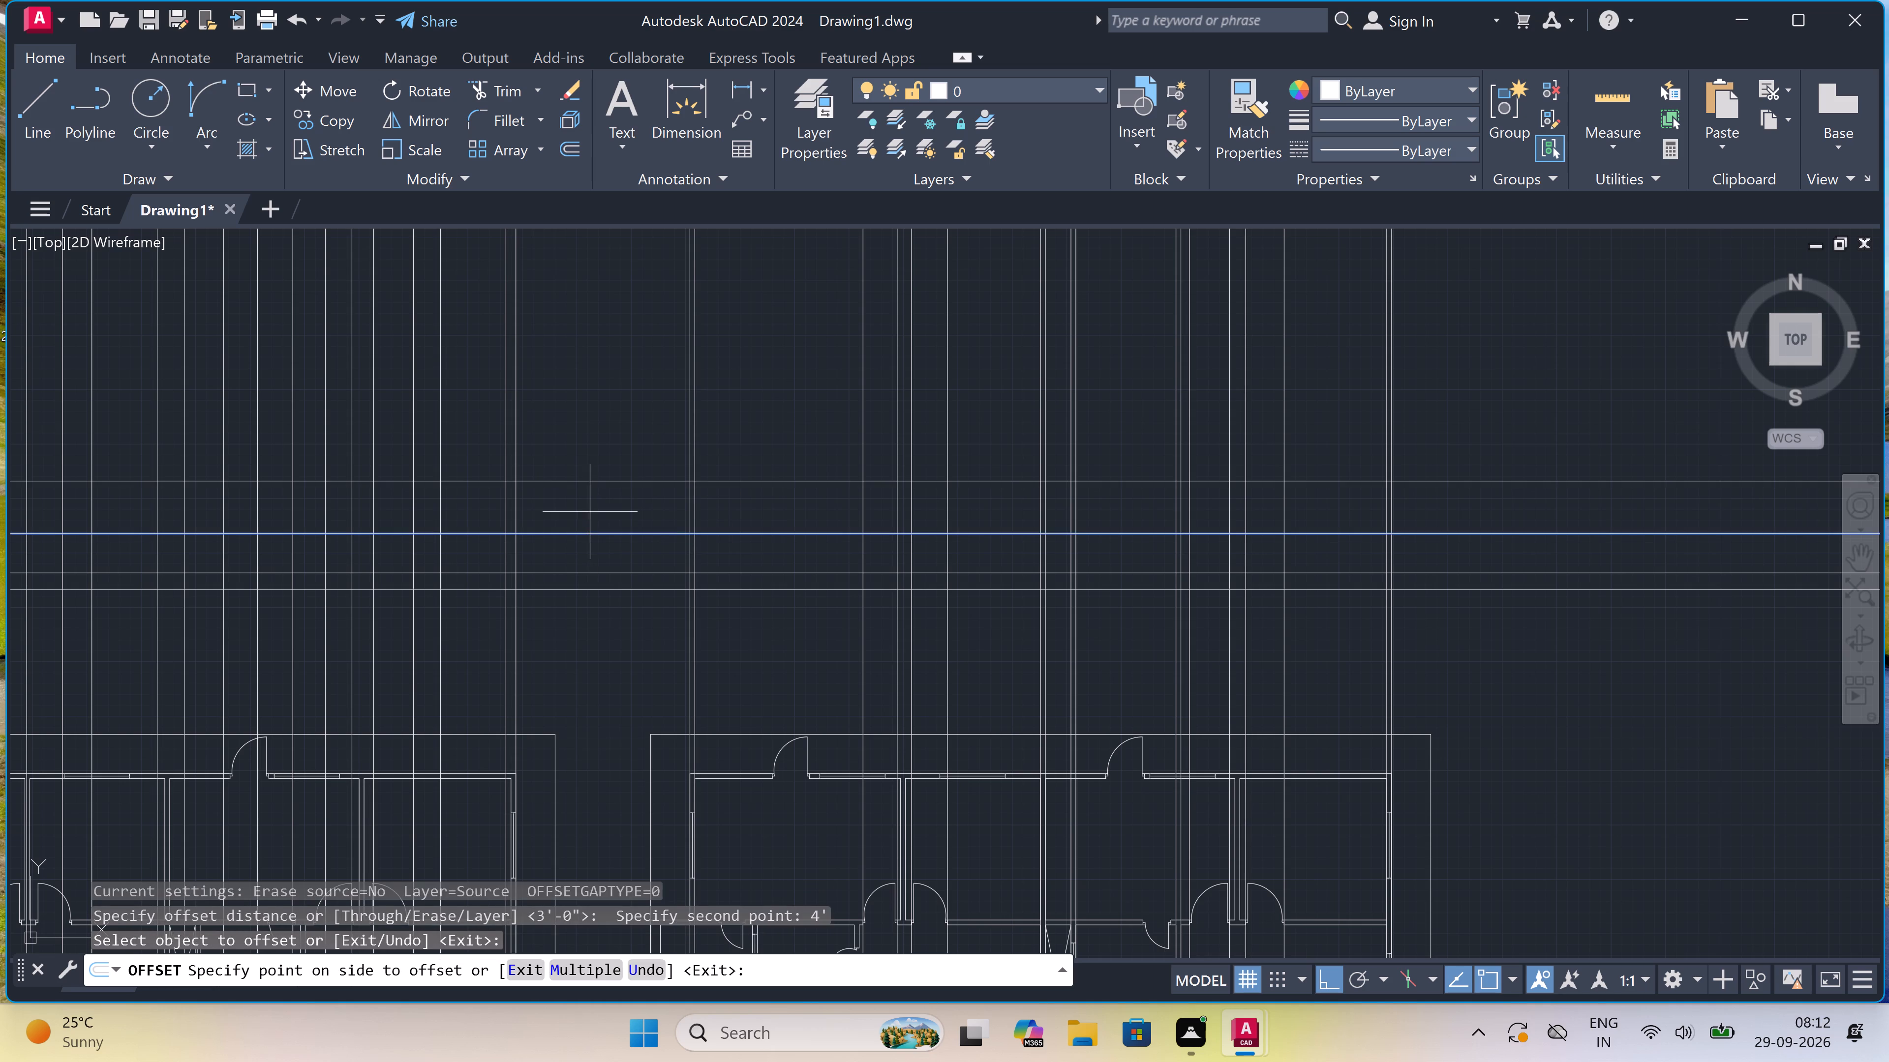
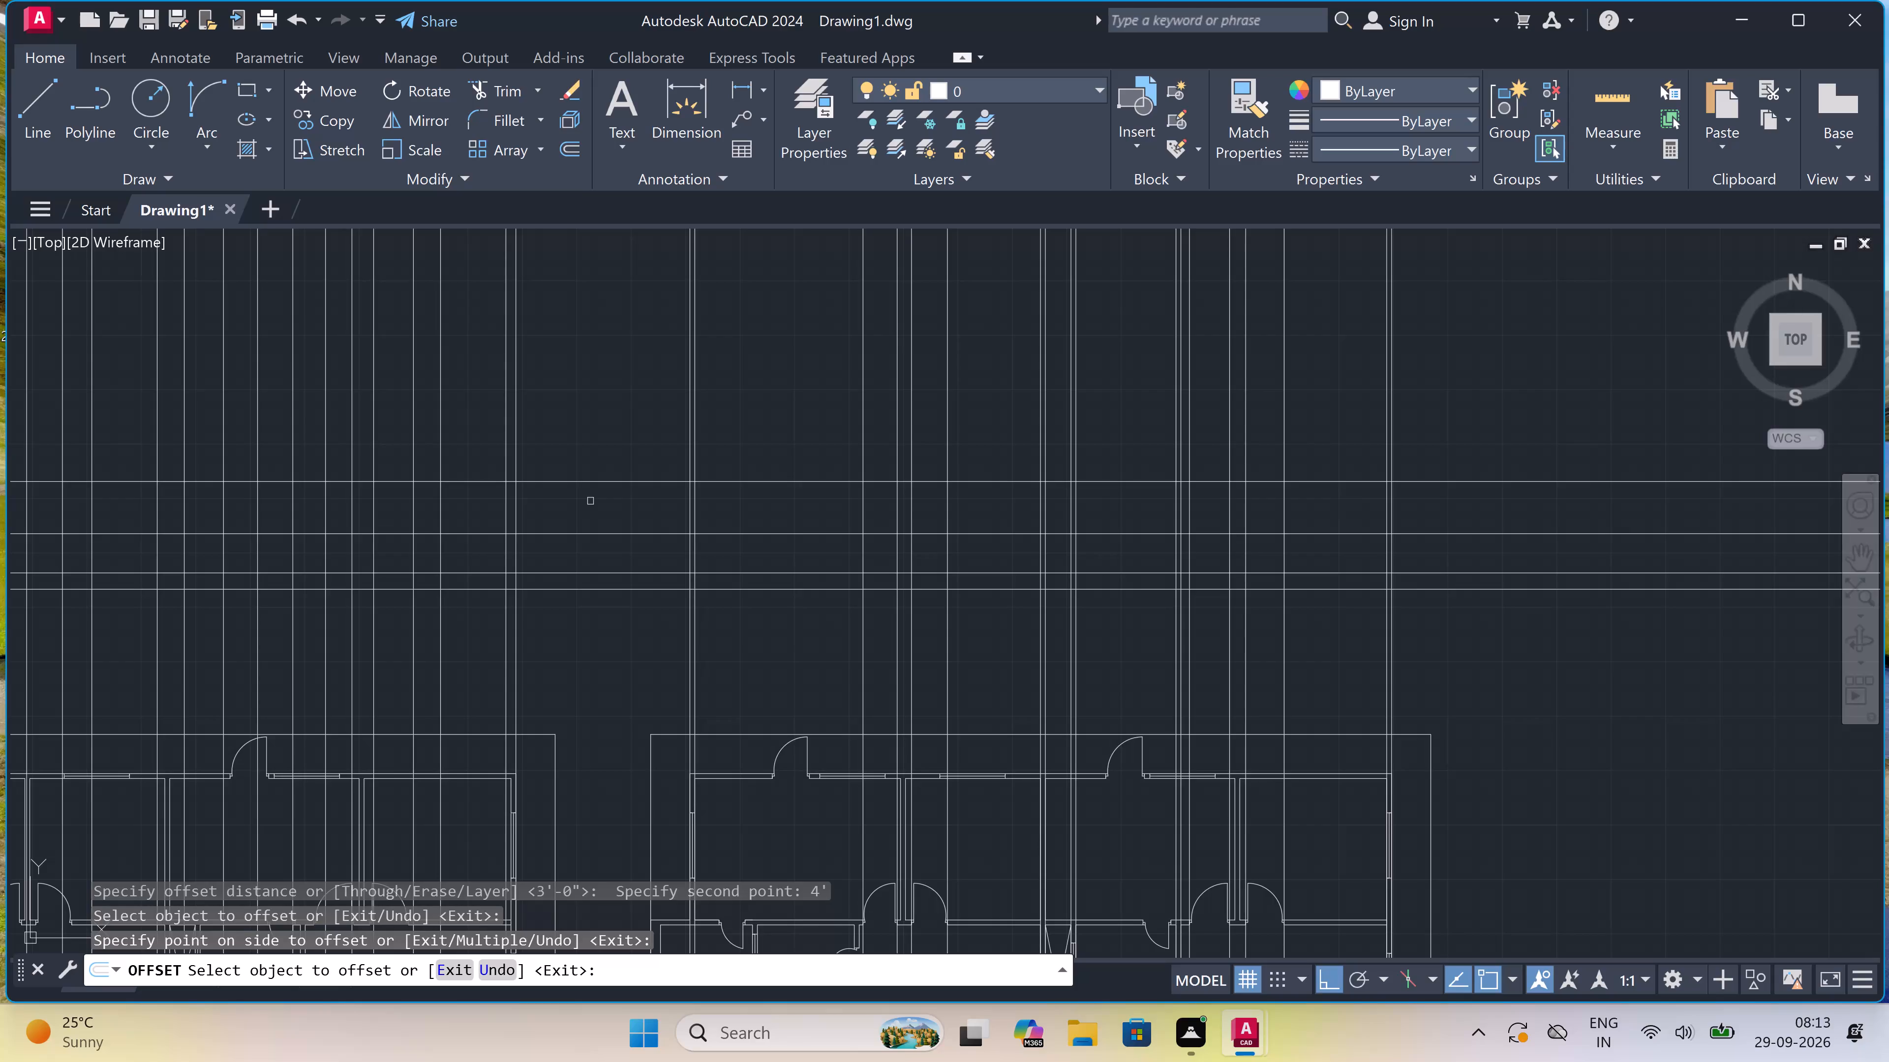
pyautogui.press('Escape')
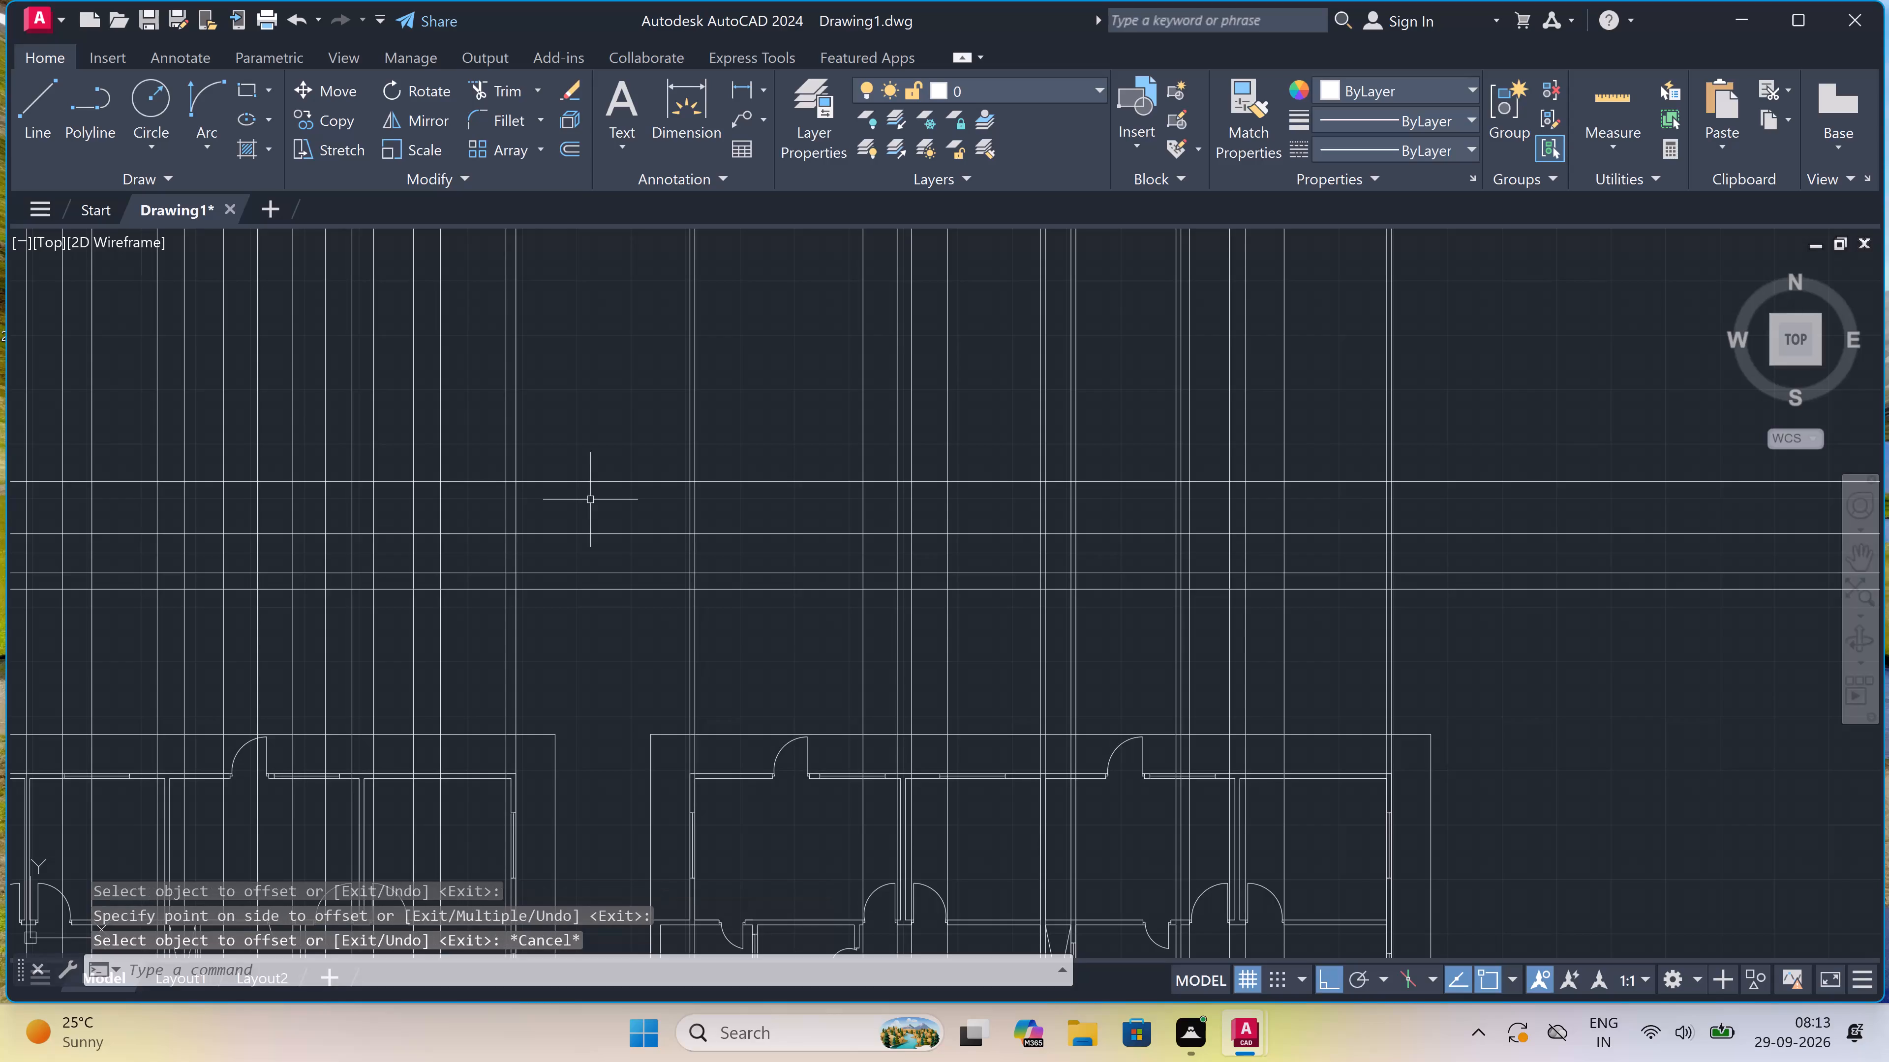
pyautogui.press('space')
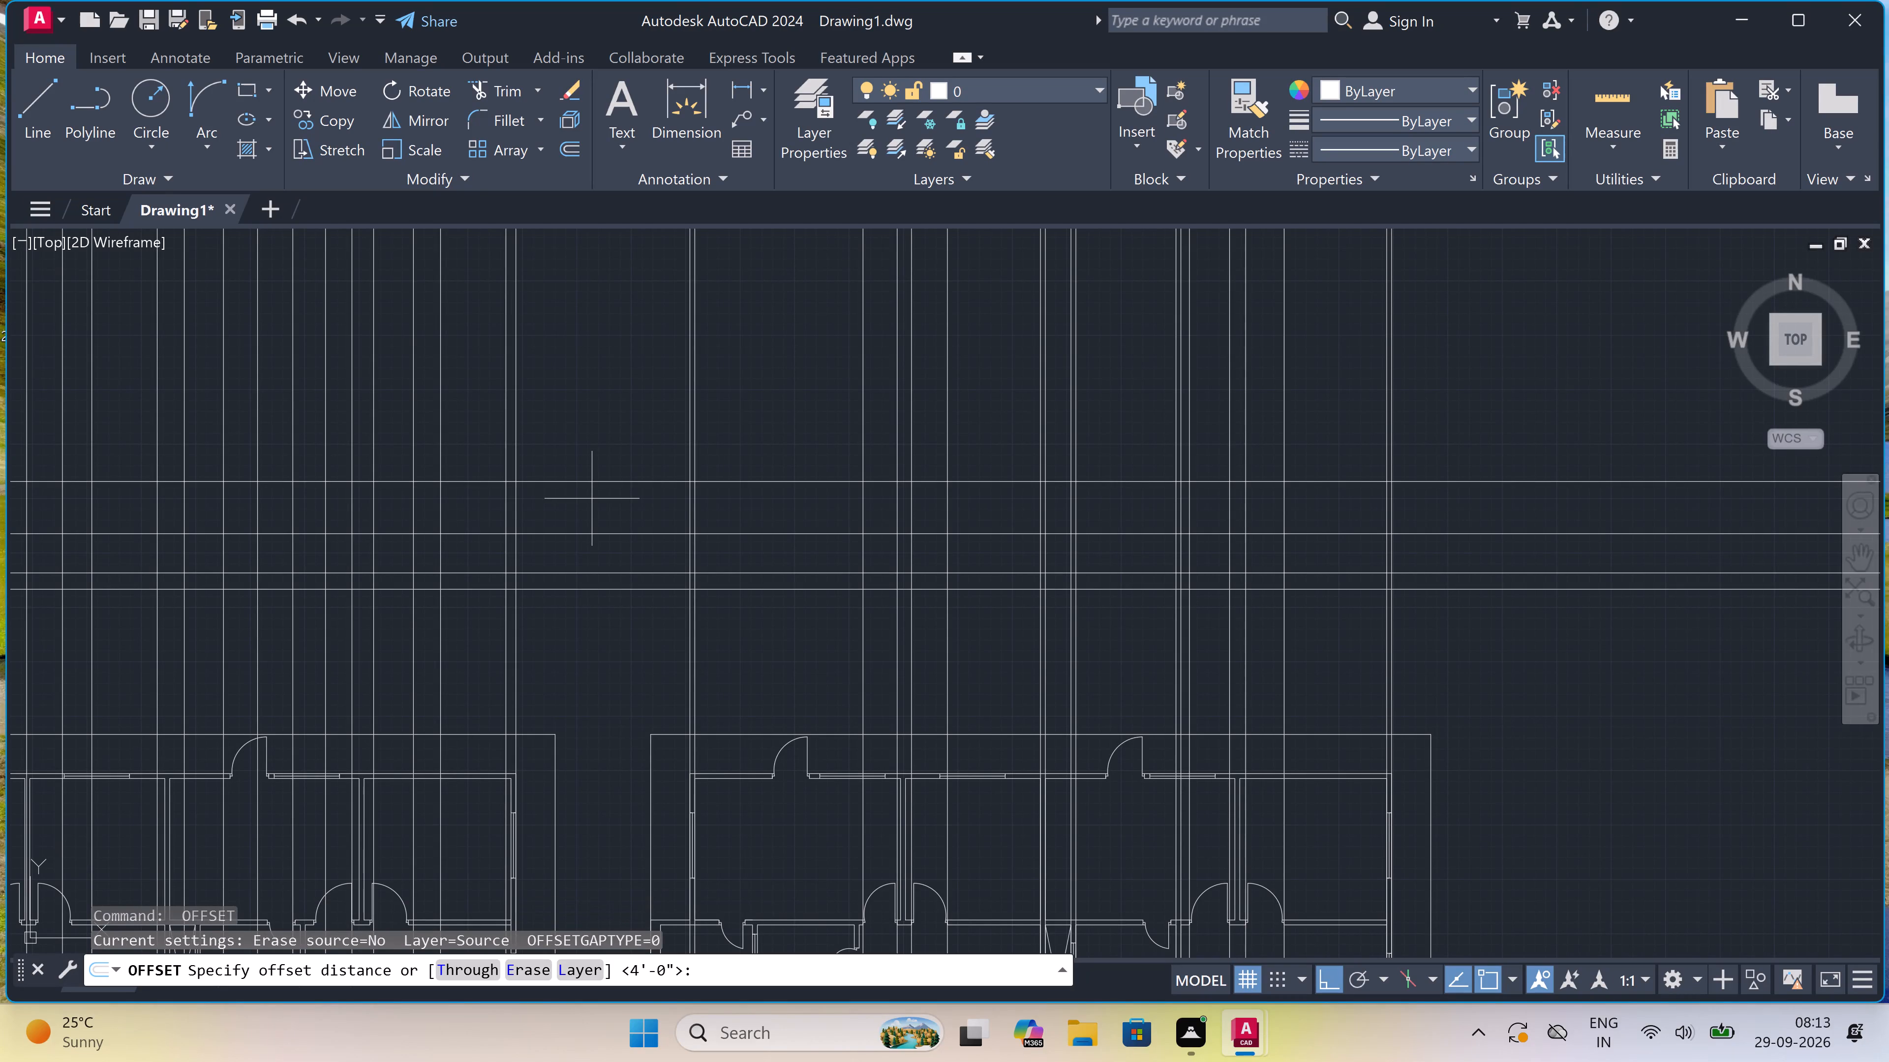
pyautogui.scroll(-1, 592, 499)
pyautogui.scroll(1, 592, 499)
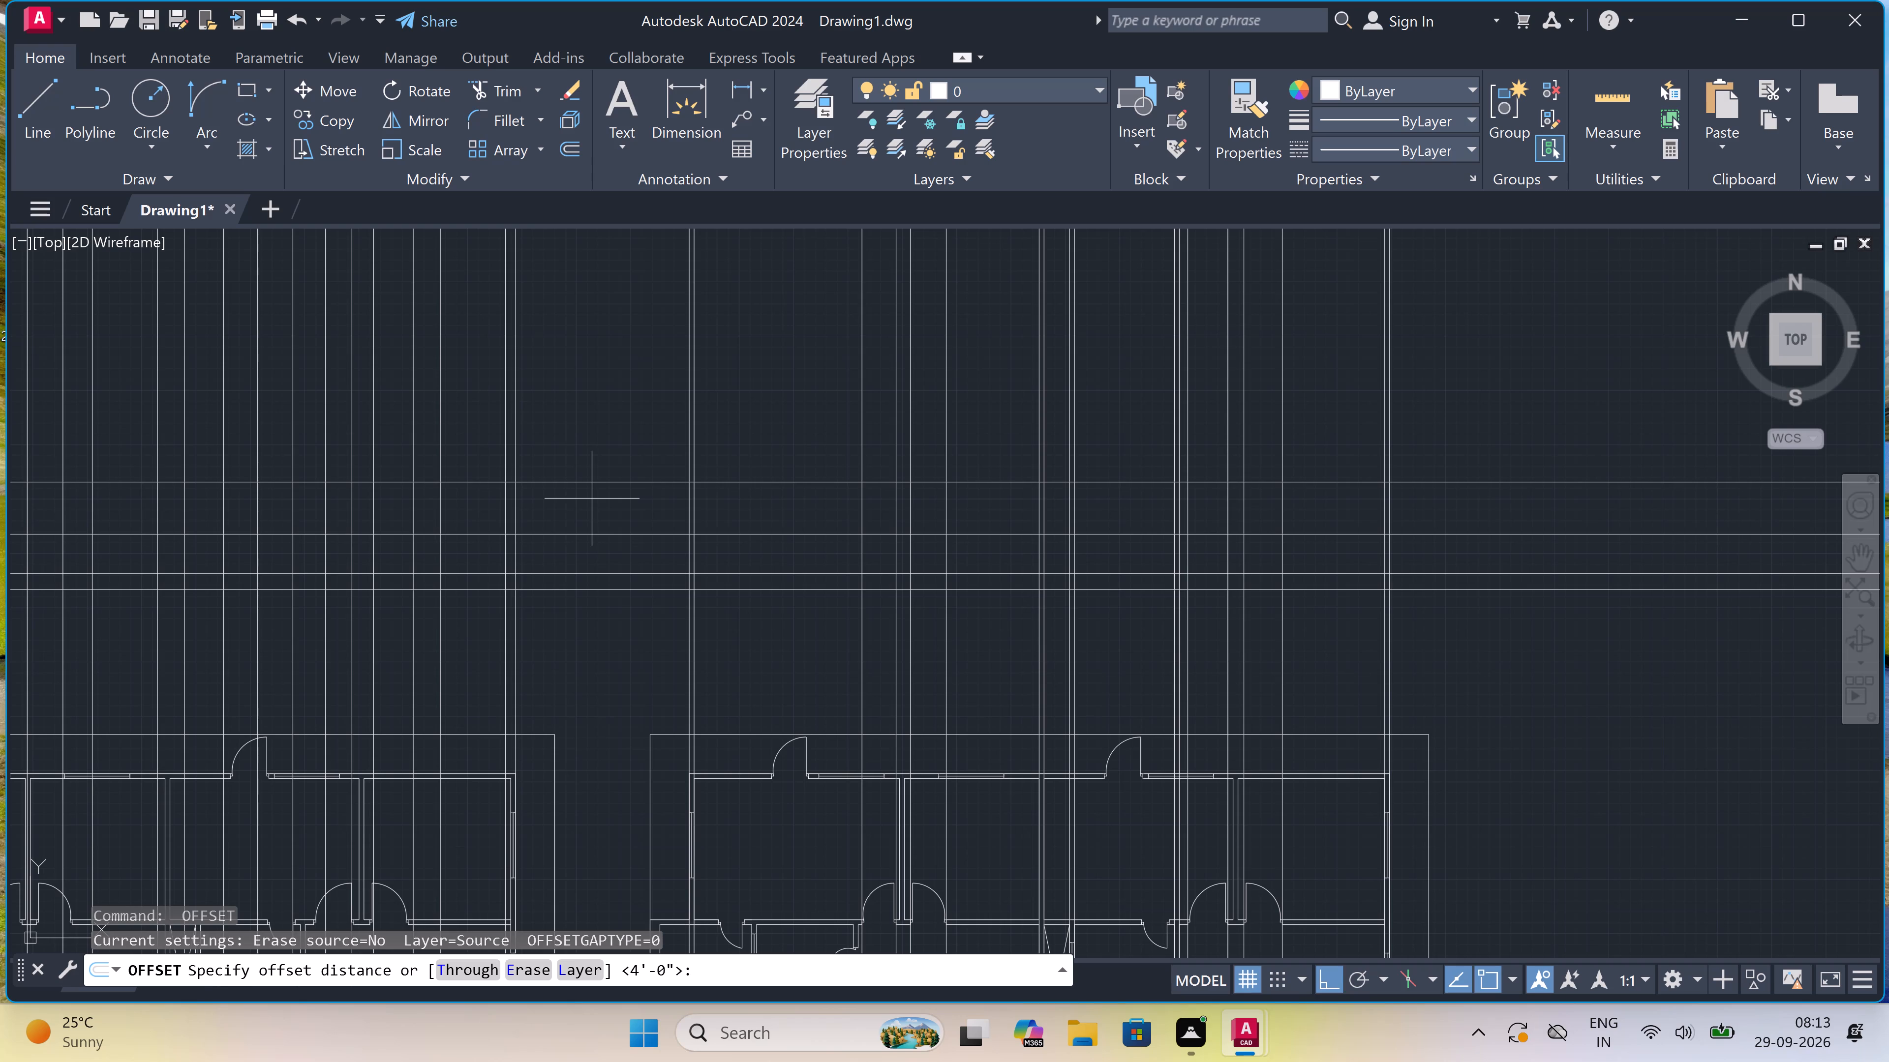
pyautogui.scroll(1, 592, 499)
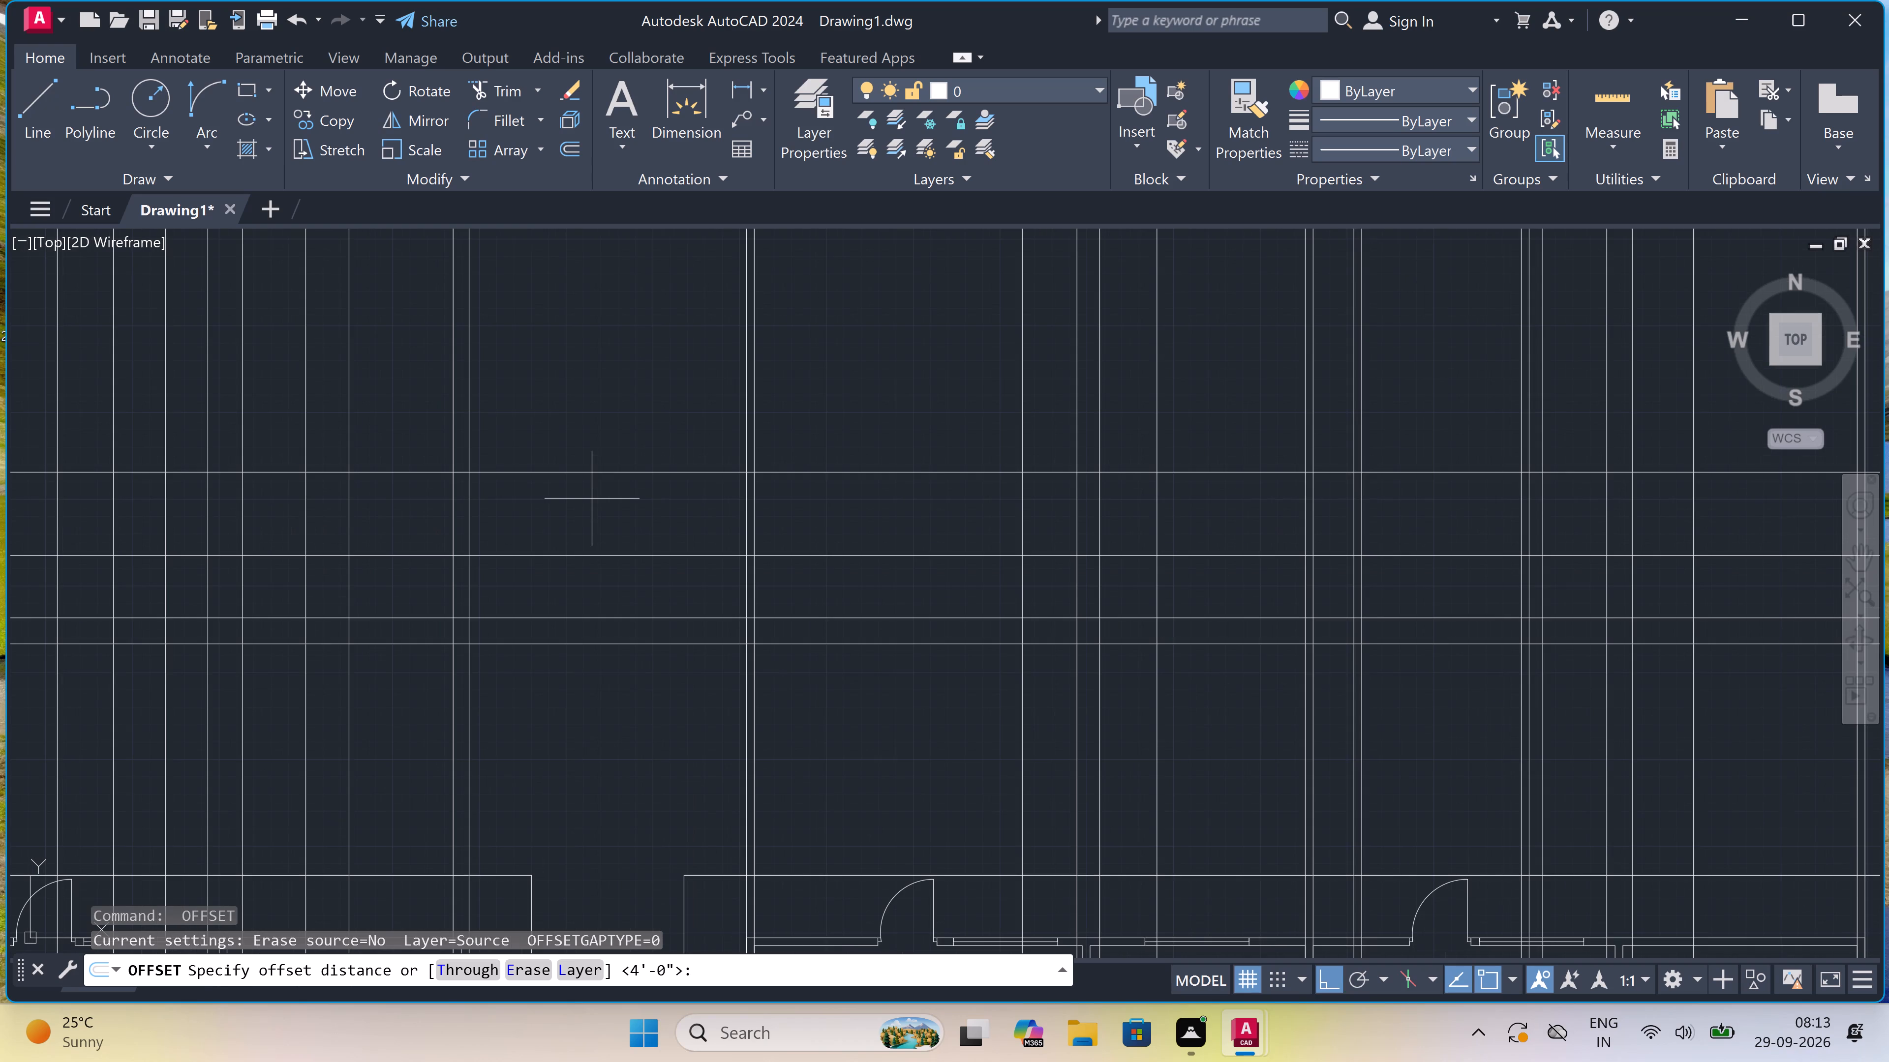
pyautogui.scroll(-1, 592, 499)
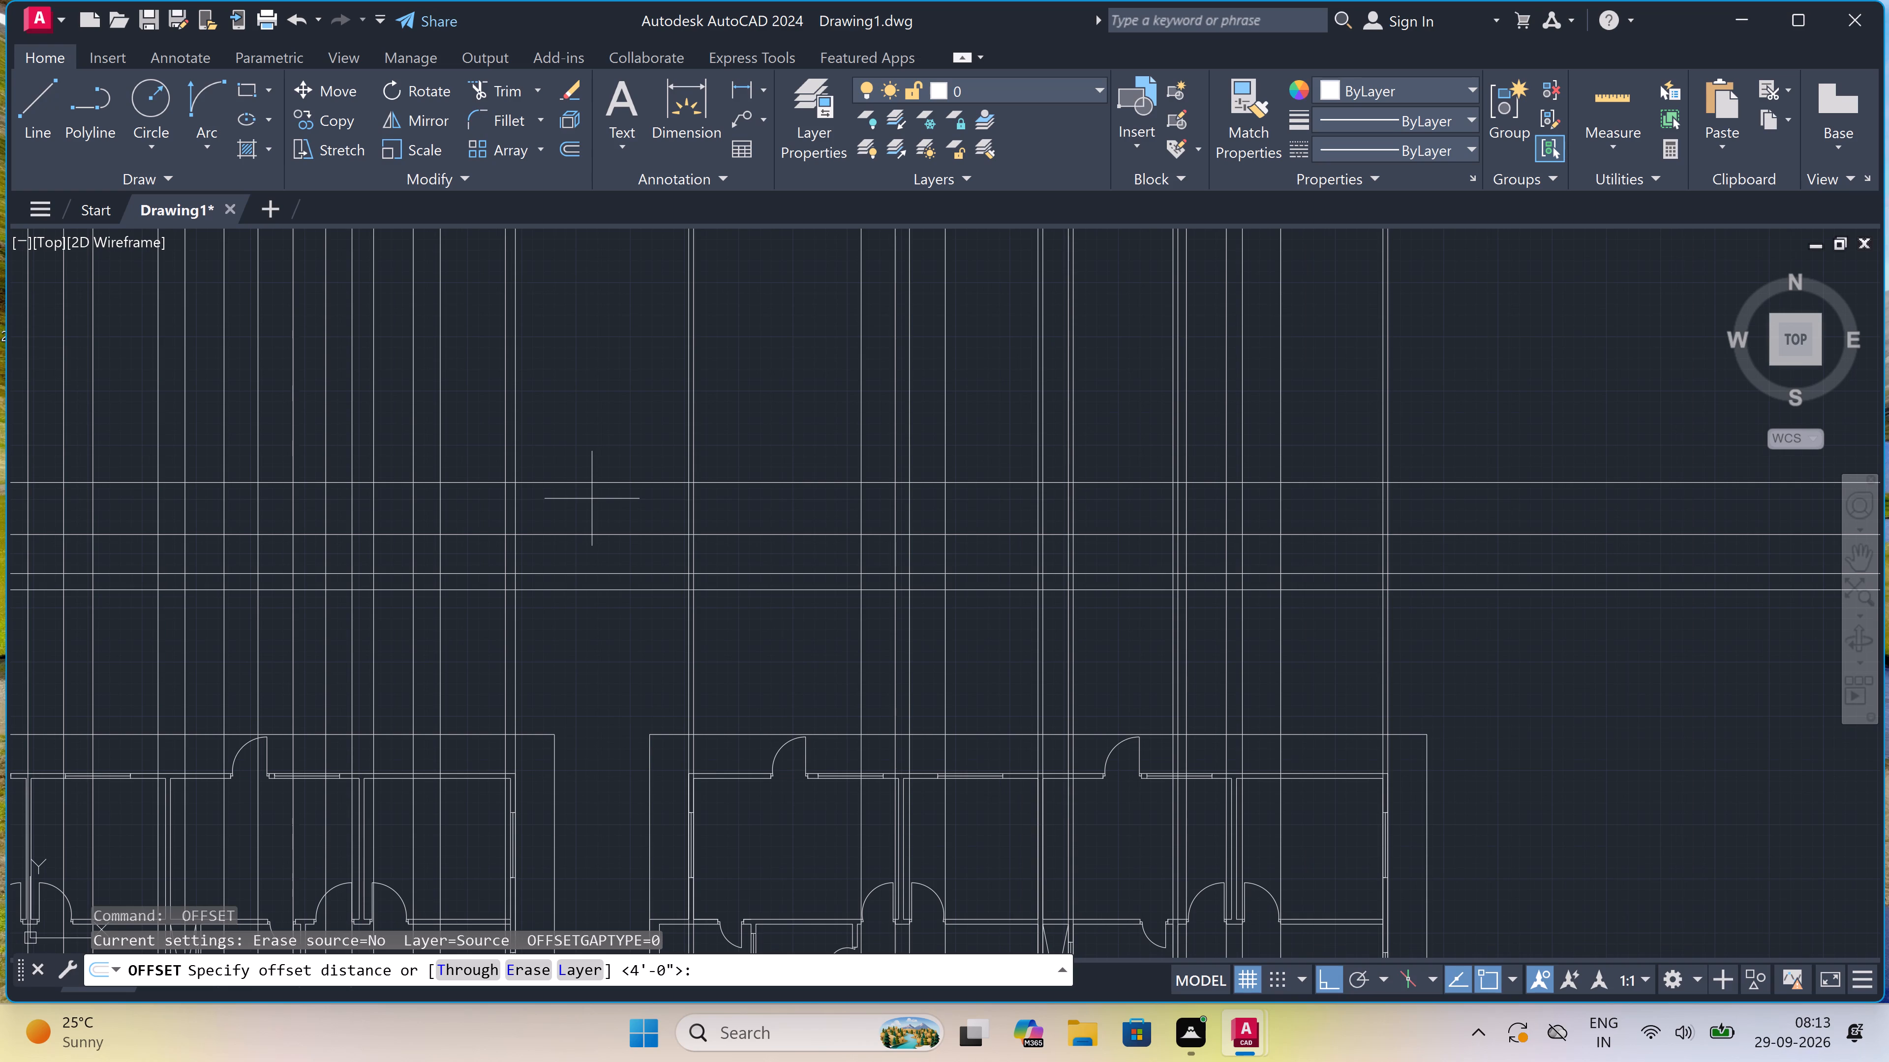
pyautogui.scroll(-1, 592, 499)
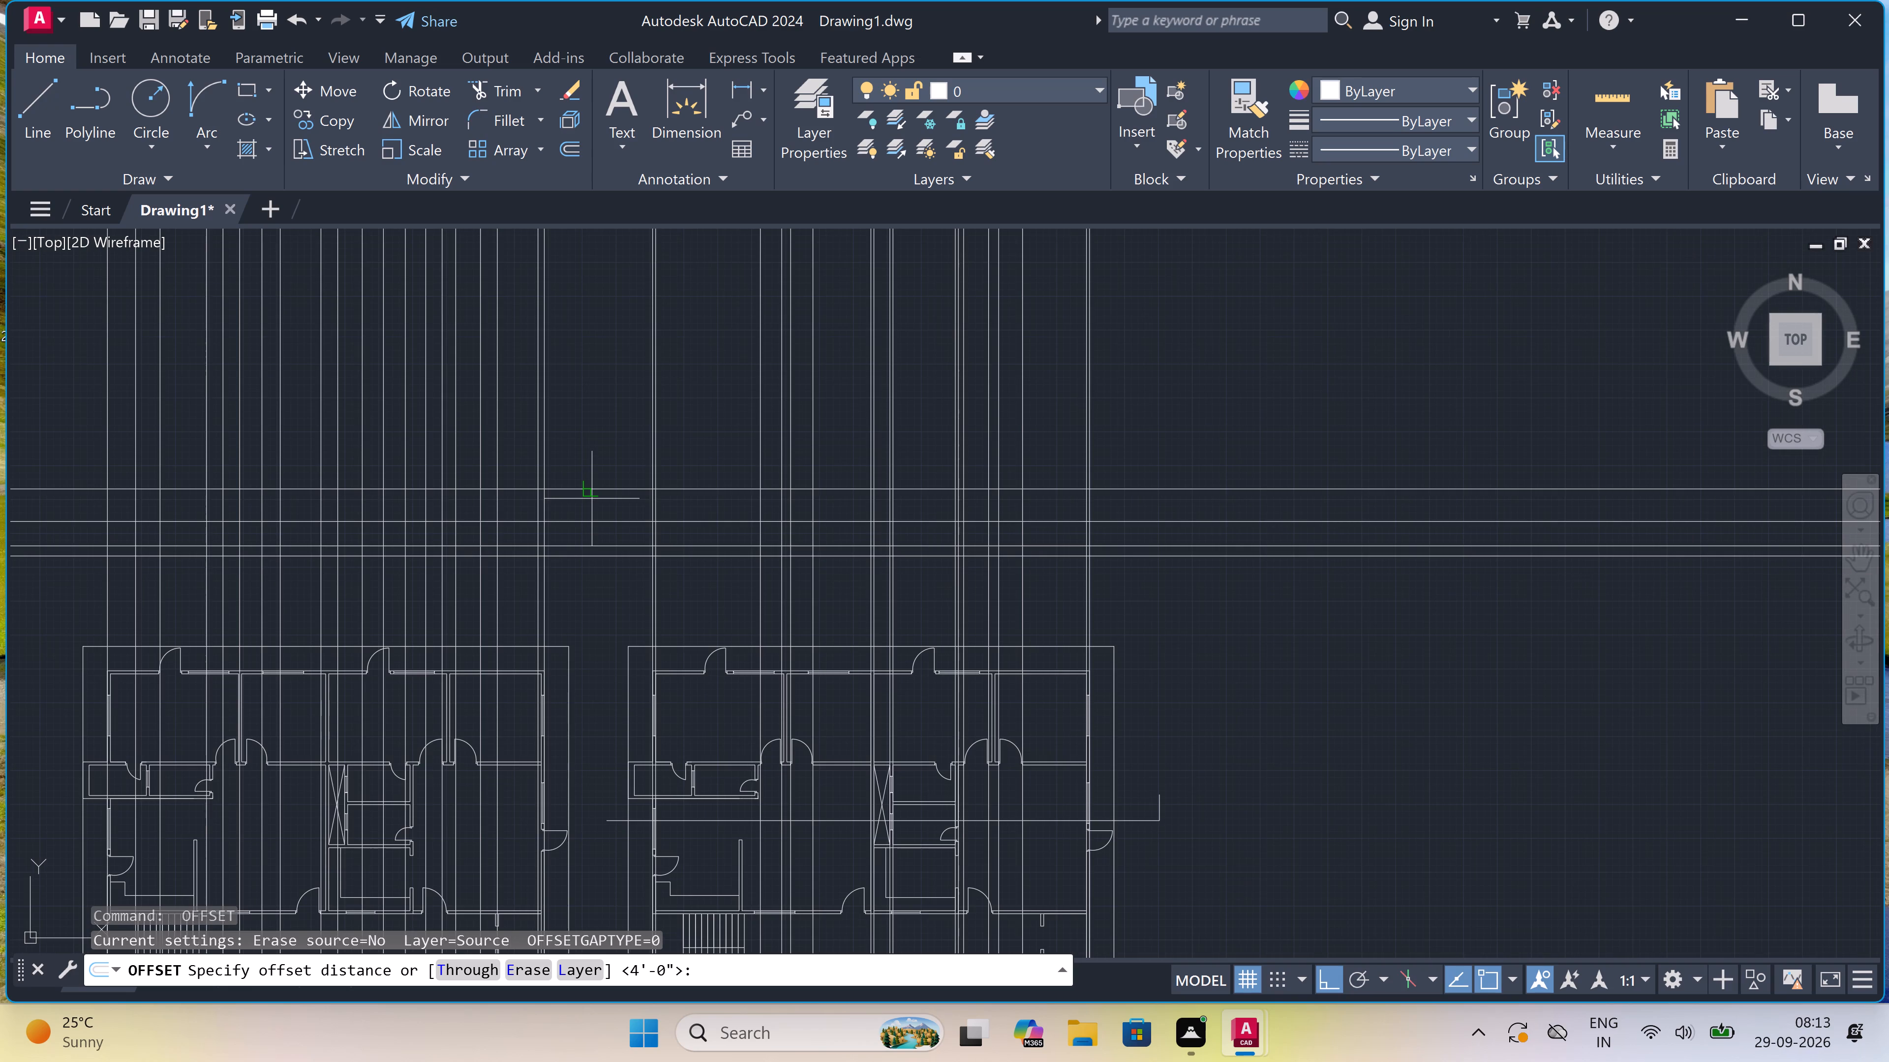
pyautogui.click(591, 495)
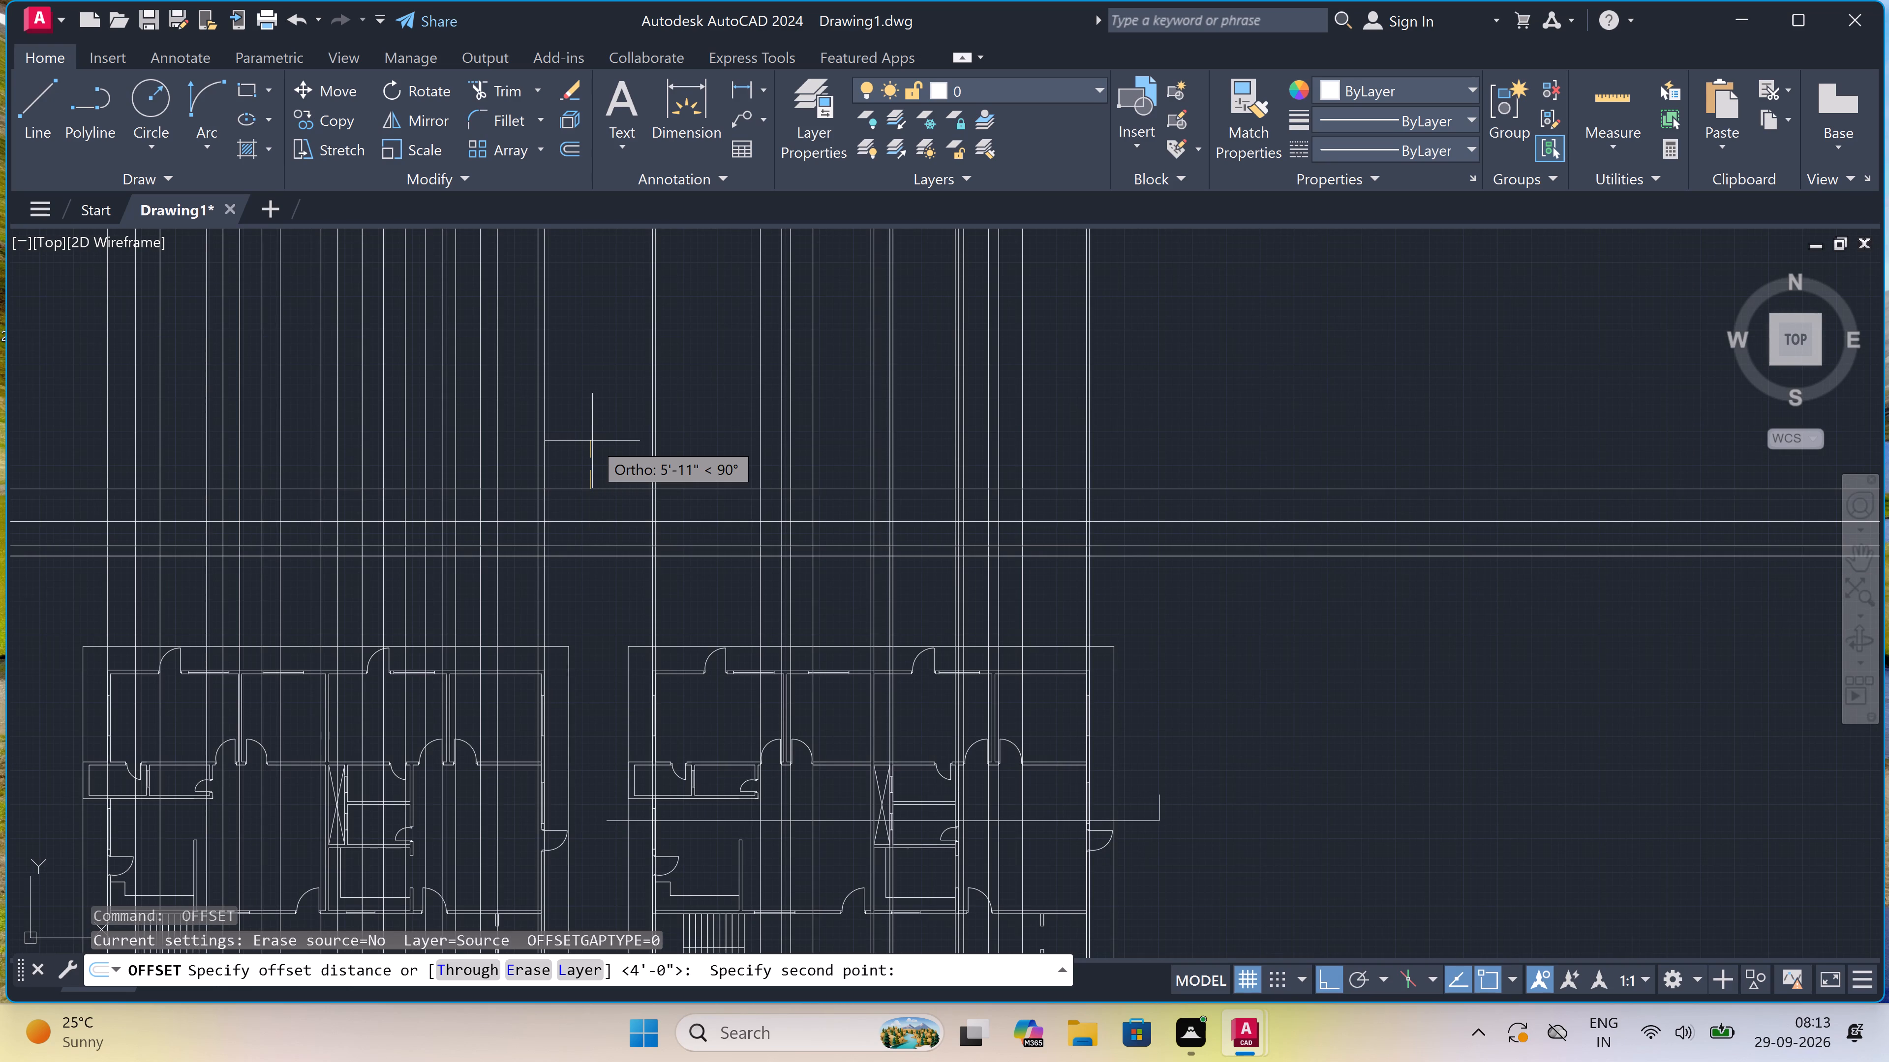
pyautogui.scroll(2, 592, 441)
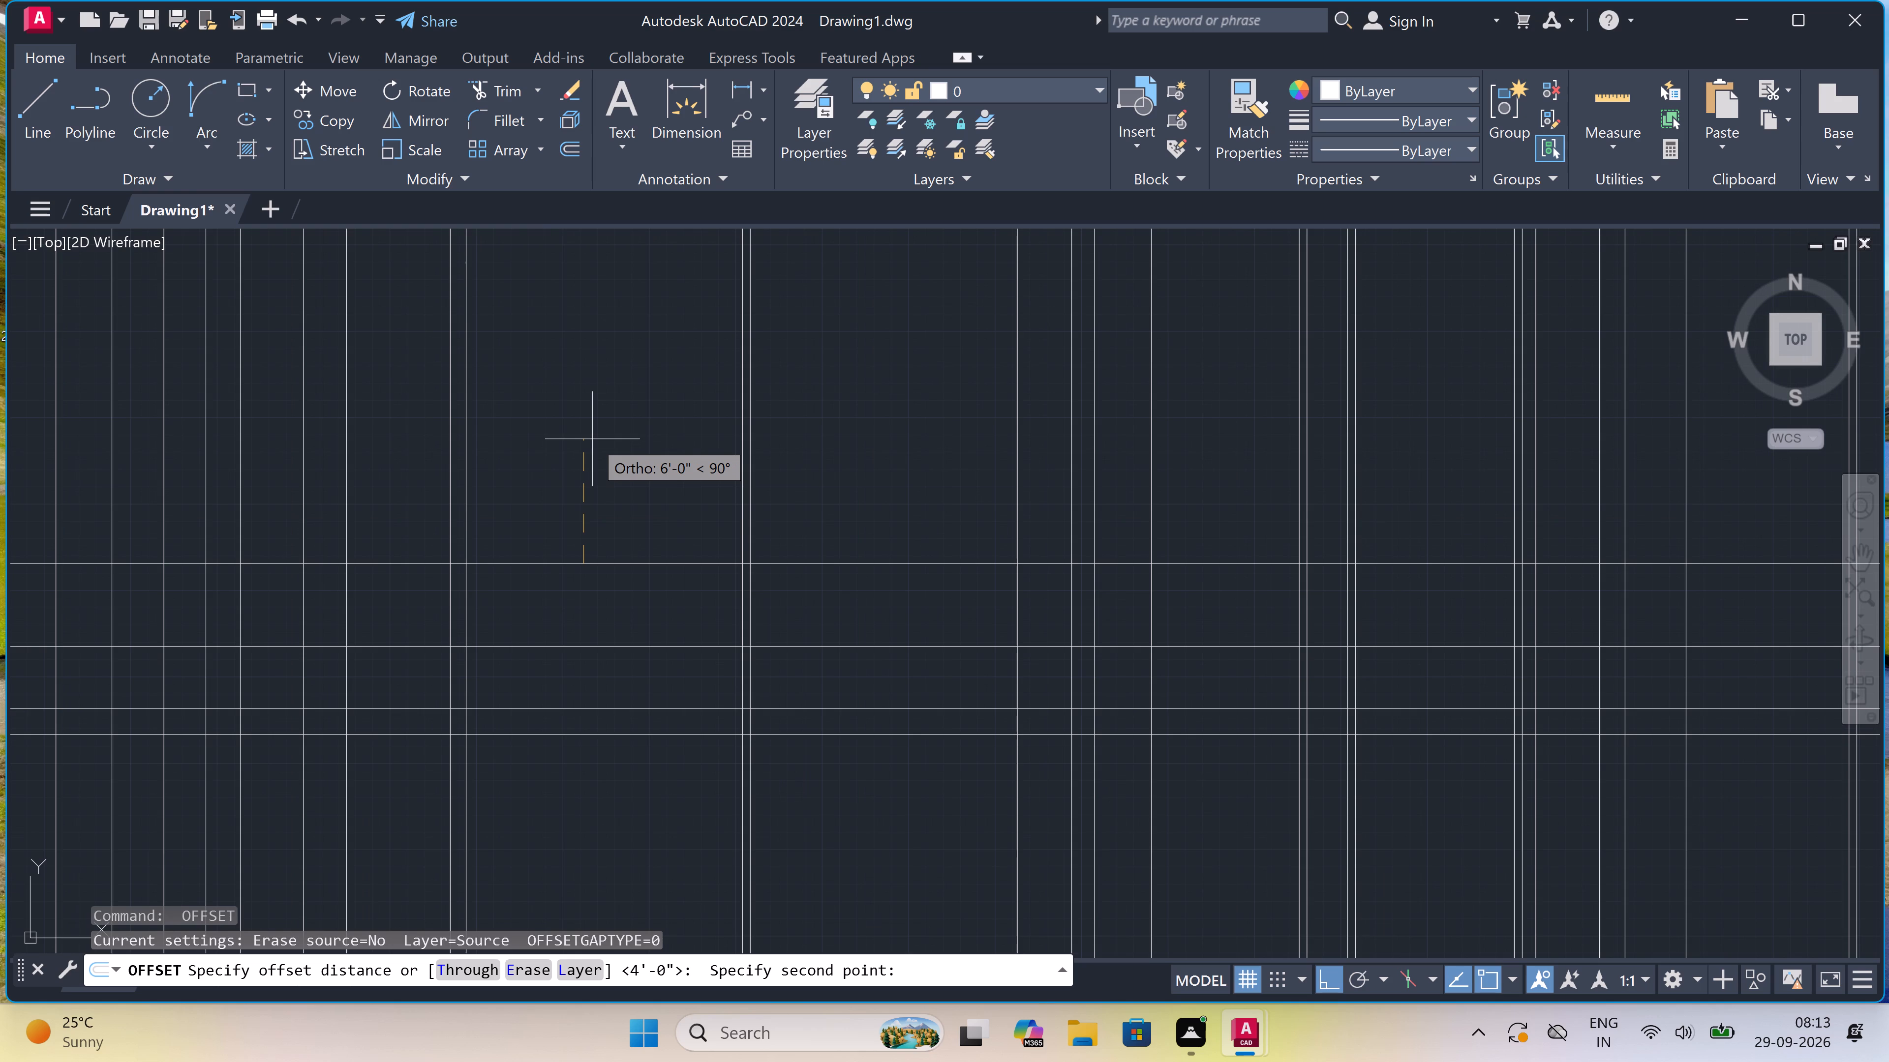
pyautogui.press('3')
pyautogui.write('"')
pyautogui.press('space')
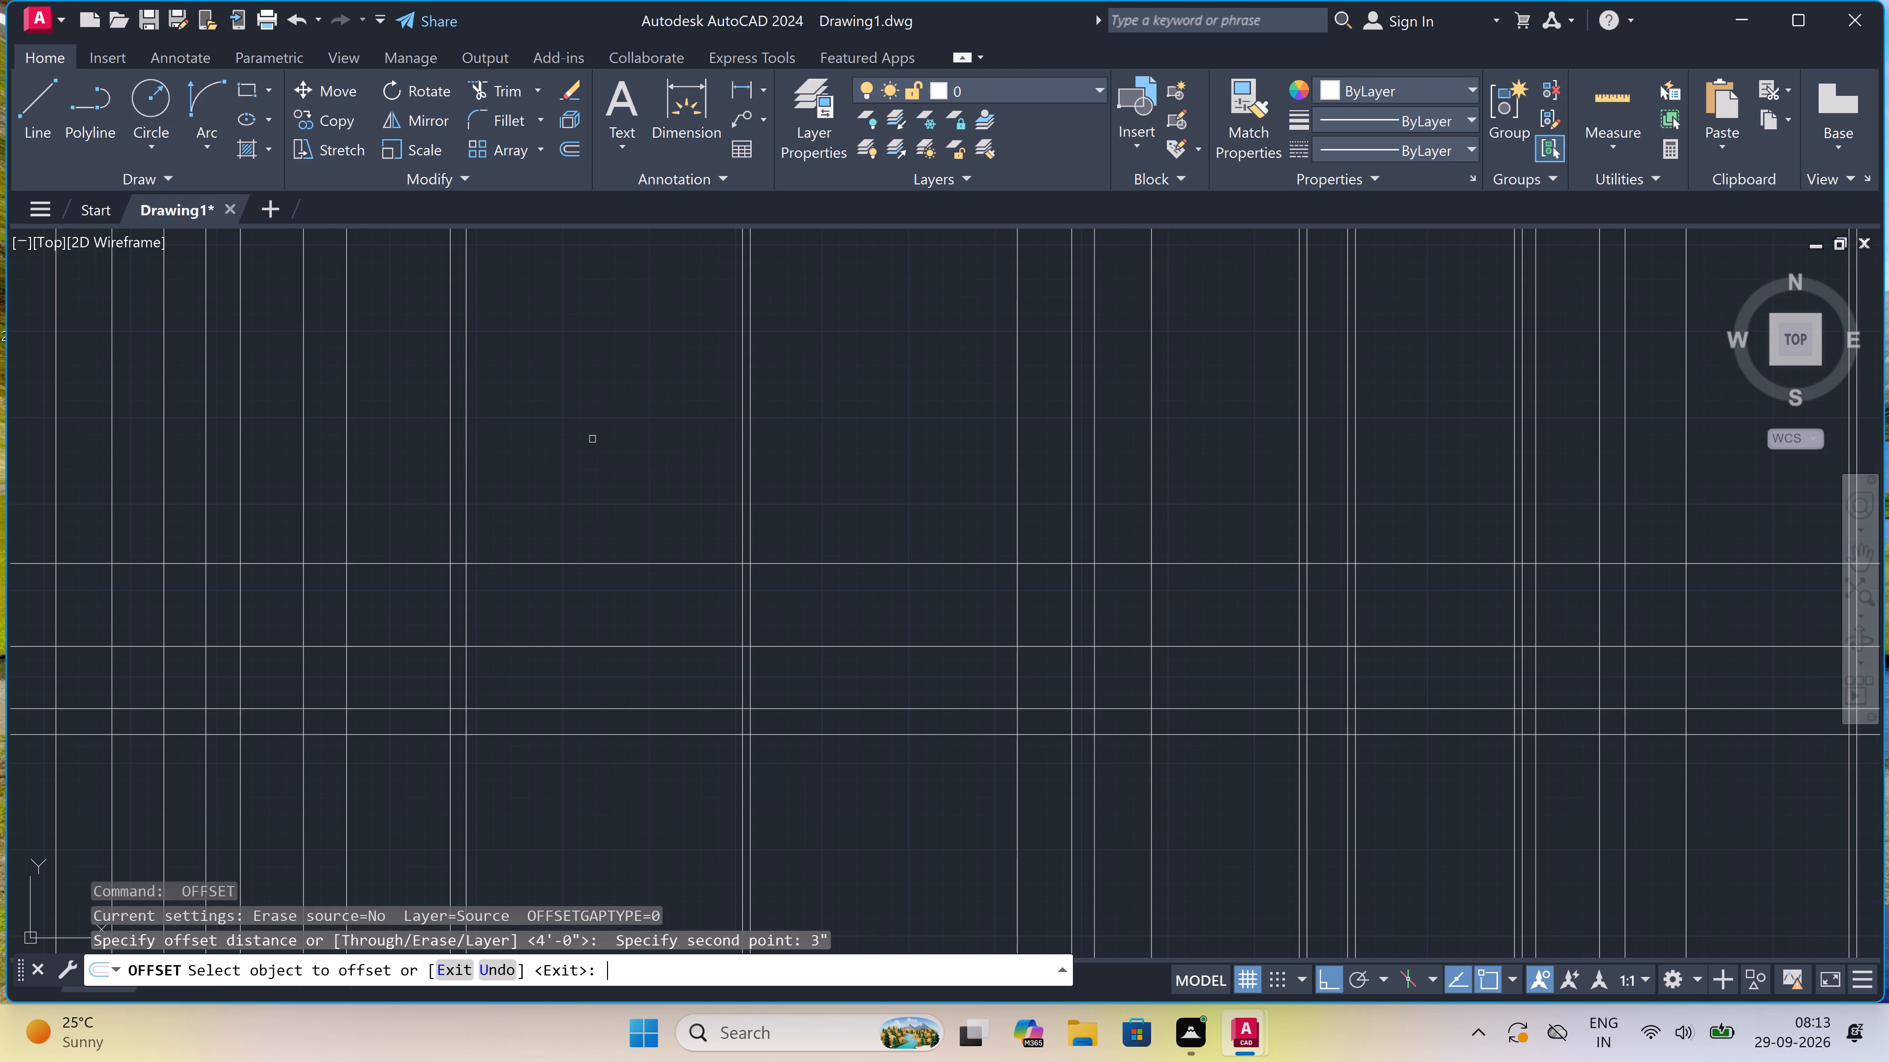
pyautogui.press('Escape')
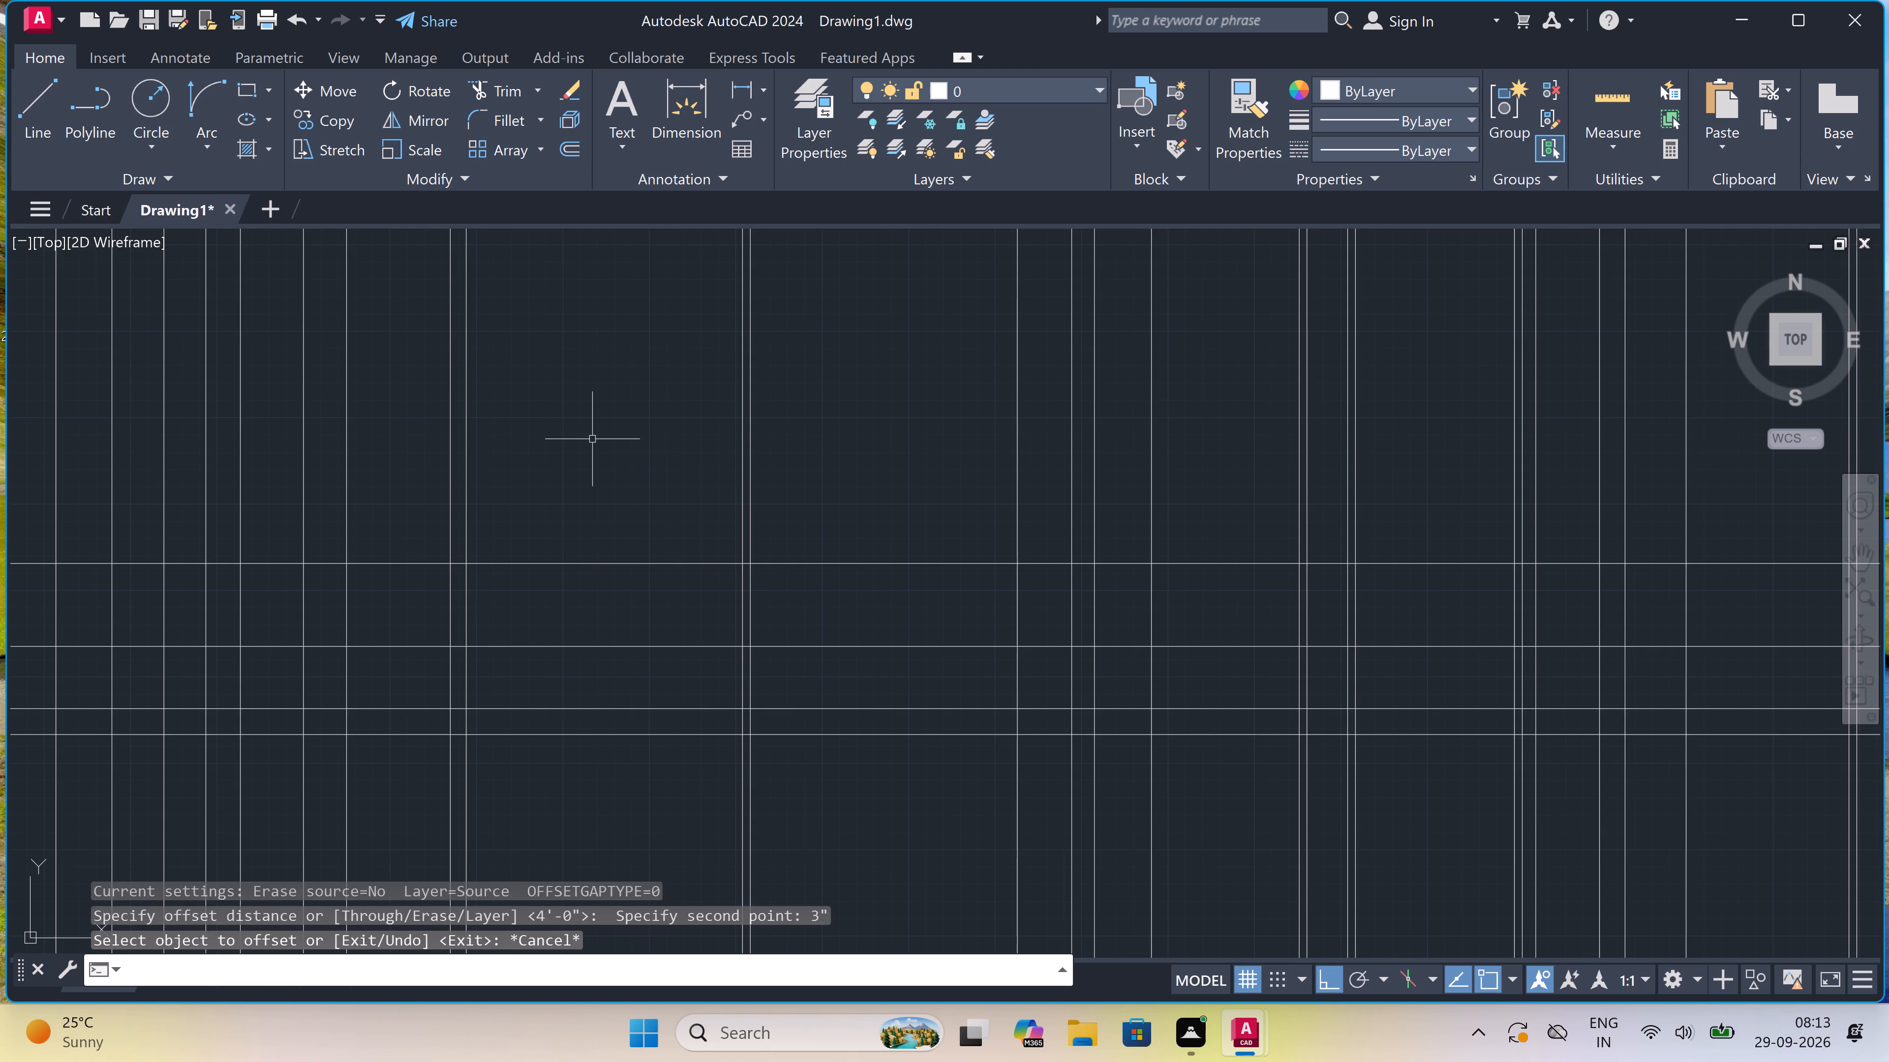
# Offset the topmost horizontal construction line 3' upward.
pyautogui.press('space')
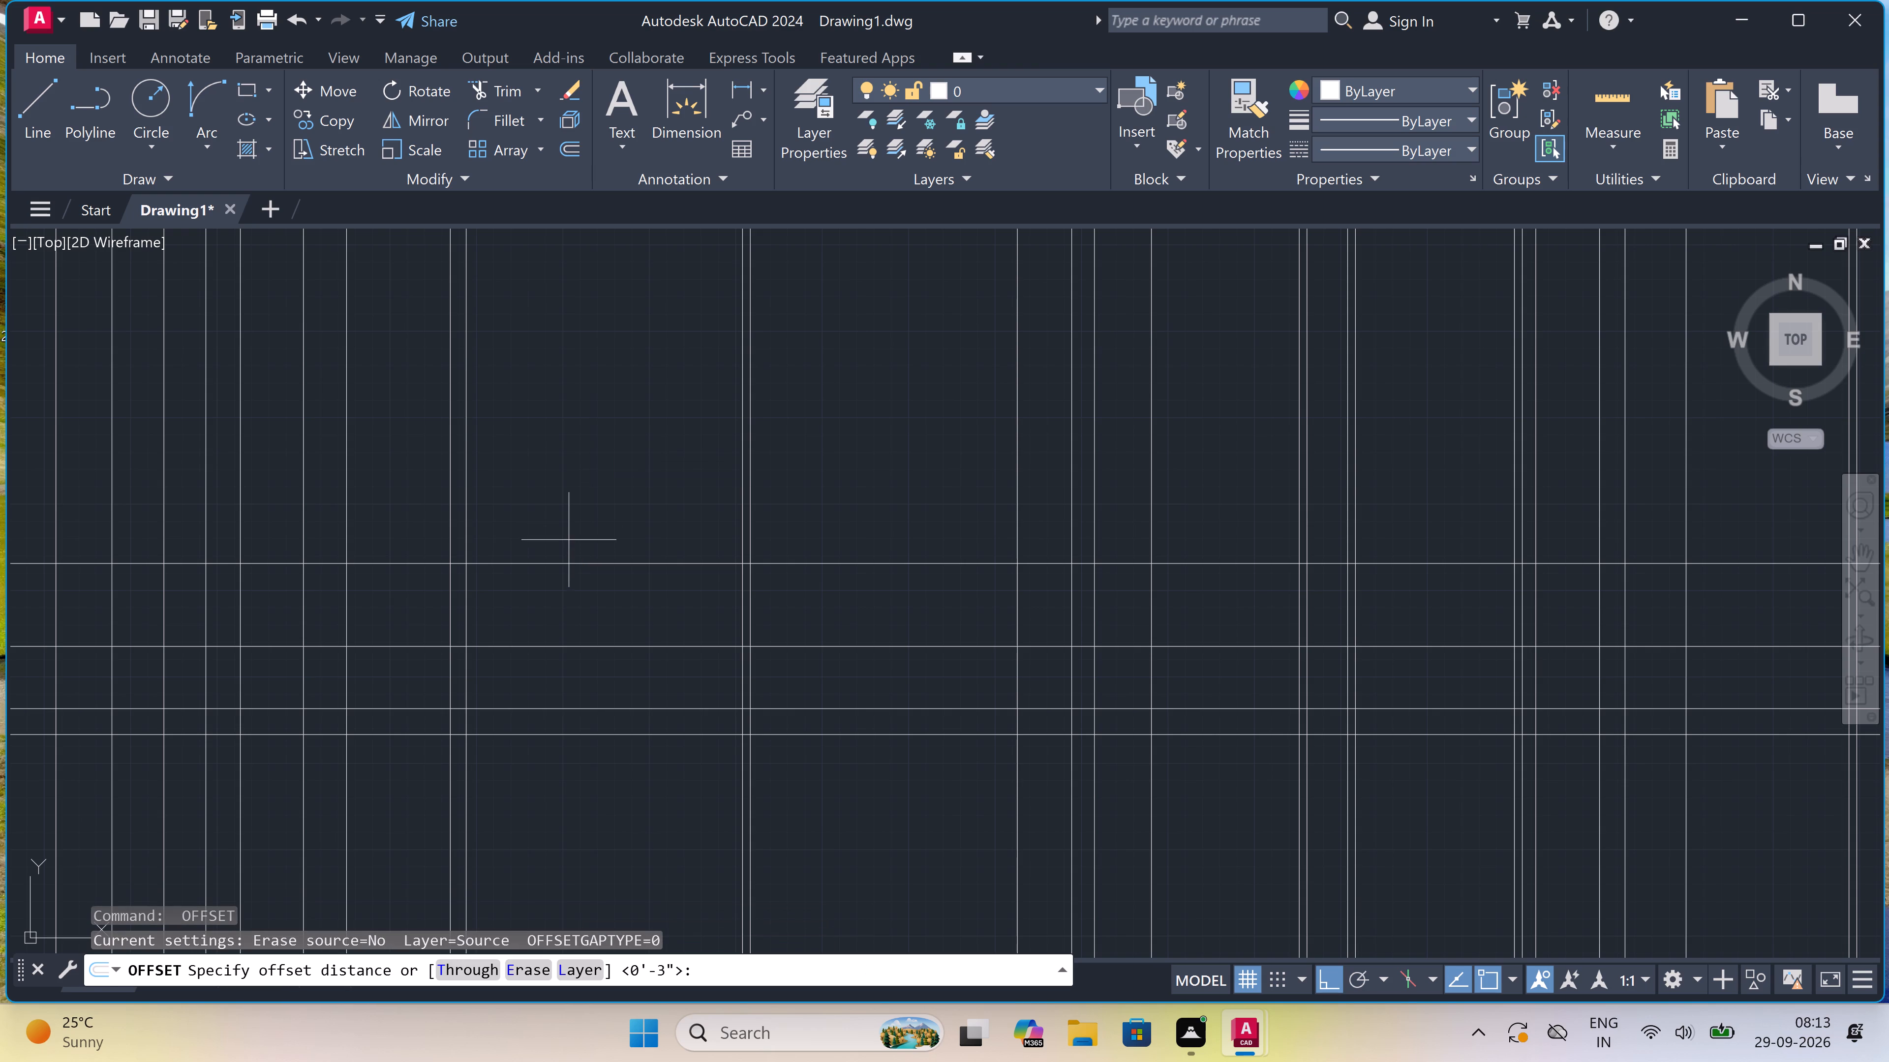
pyautogui.click(563, 563)
pyautogui.write("3'")
pyautogui.press('space')
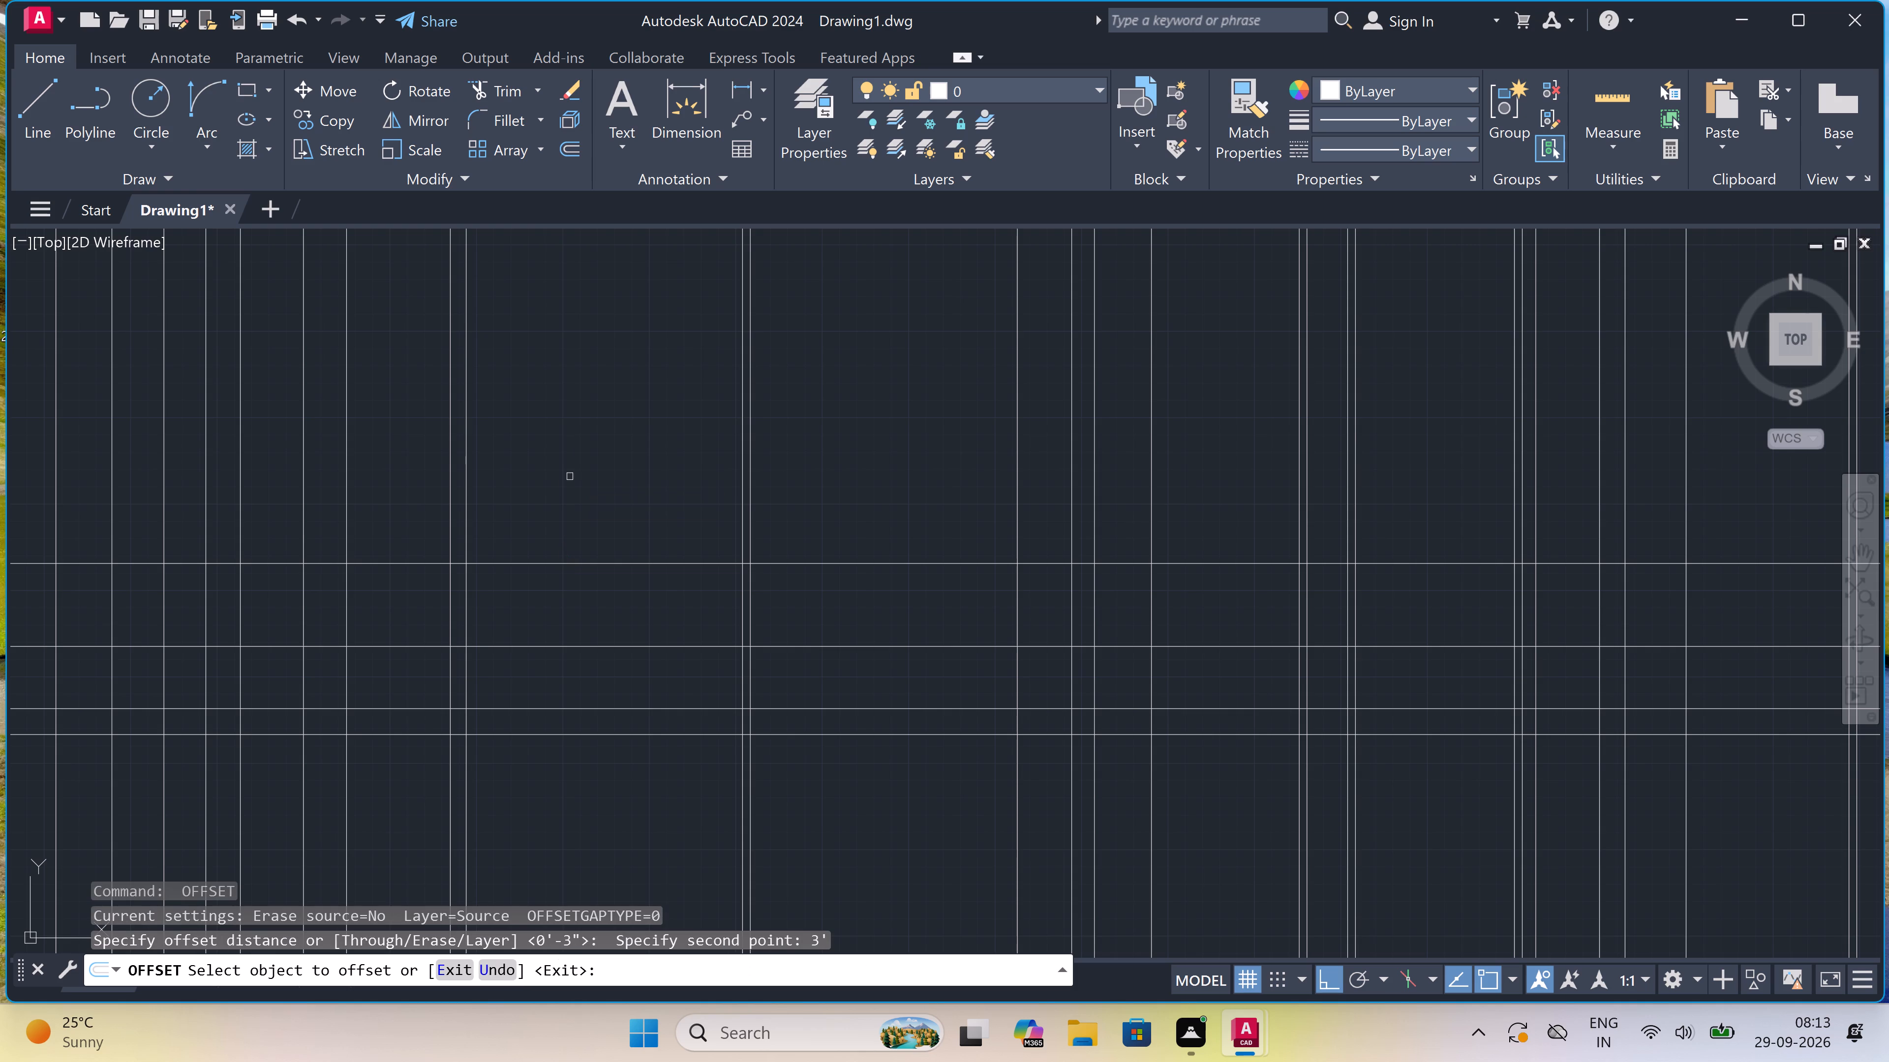
pyautogui.click(568, 565)
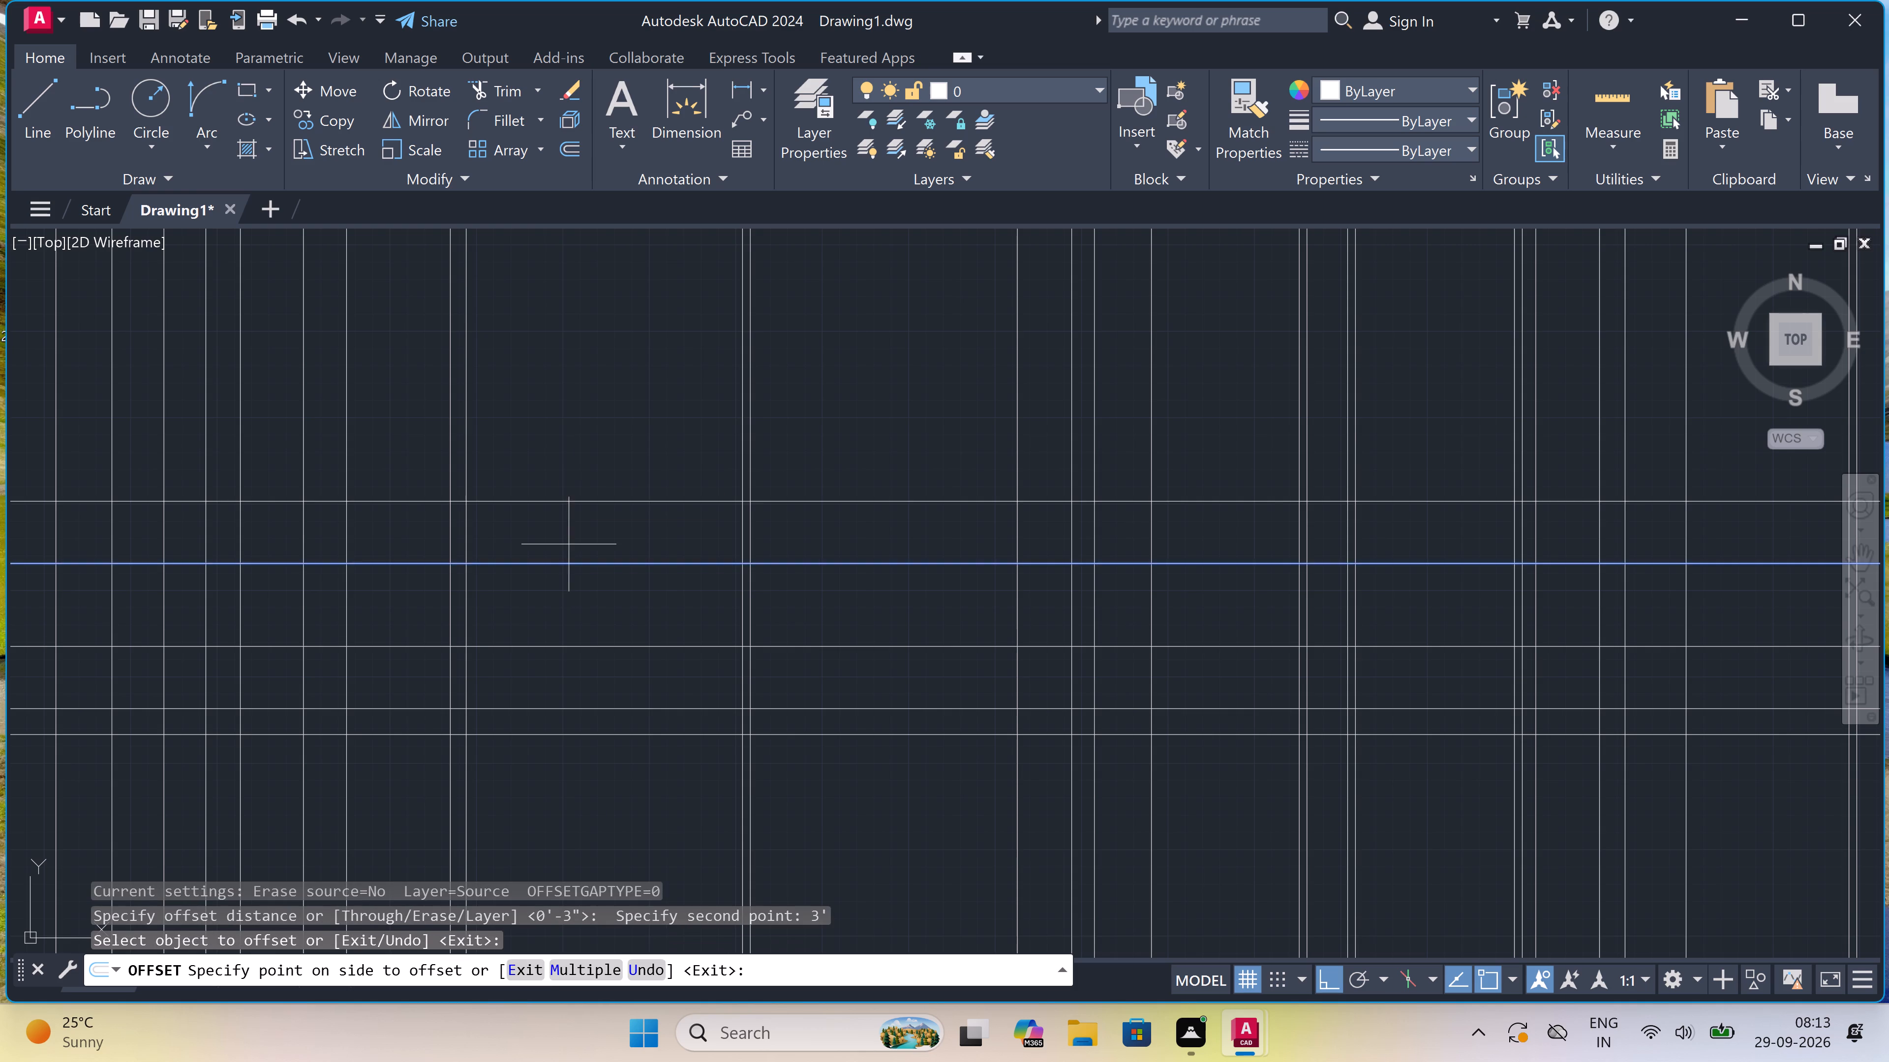
pyautogui.click(570, 536)
pyautogui.press('Escape')
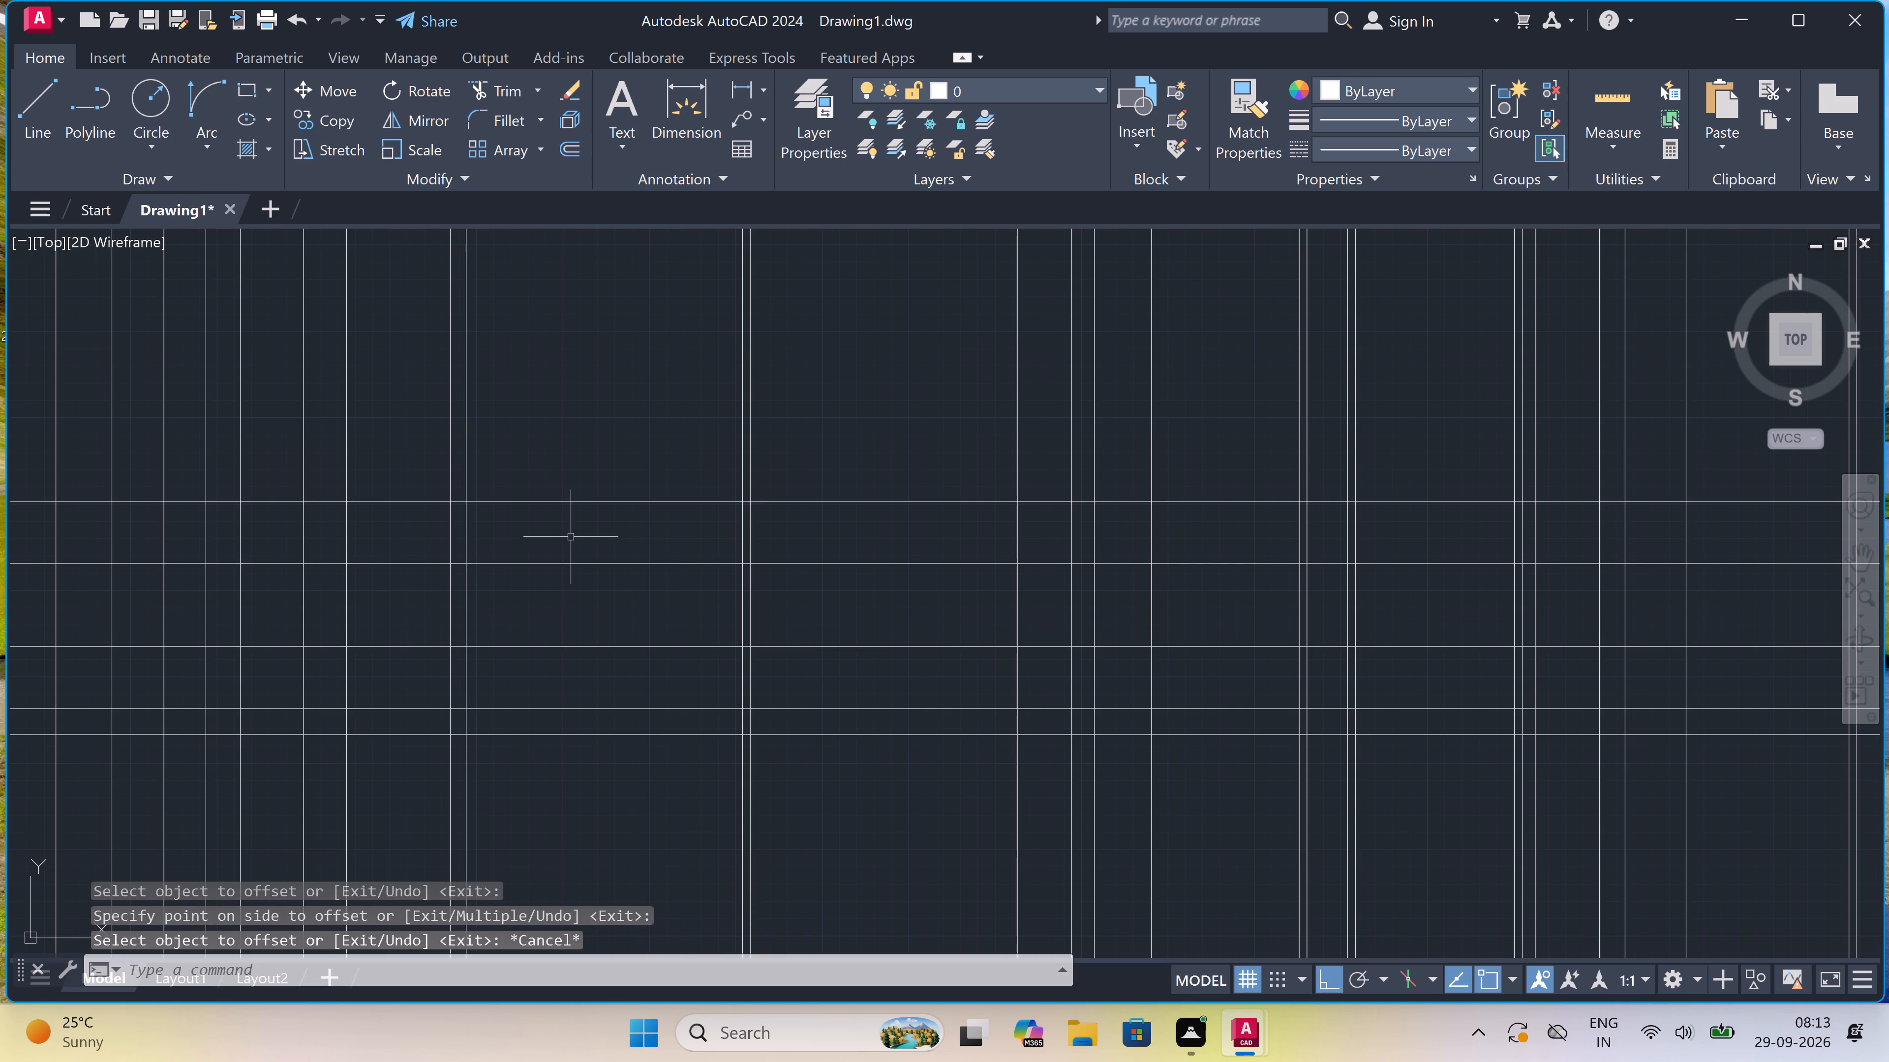
# Offset the new topmost horizontal construction line 6" upward.
pyautogui.press('space')
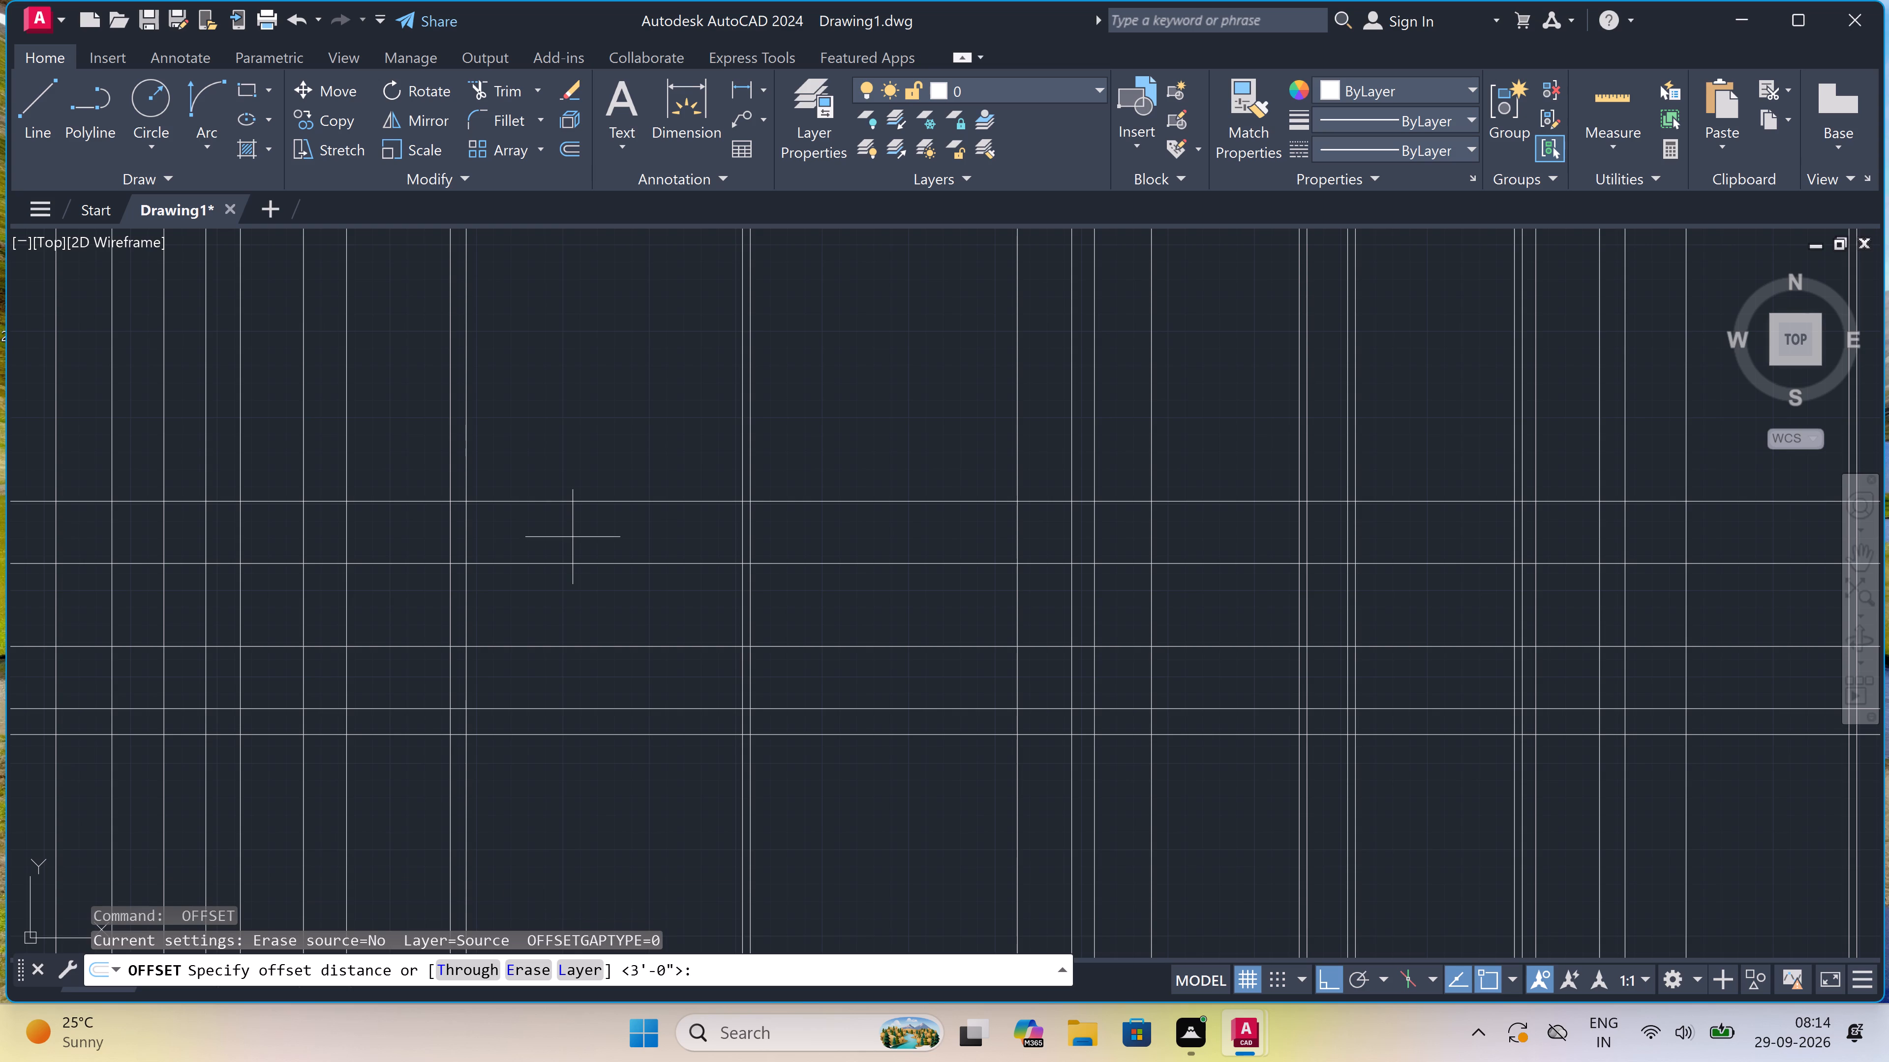
pyautogui.click(571, 494)
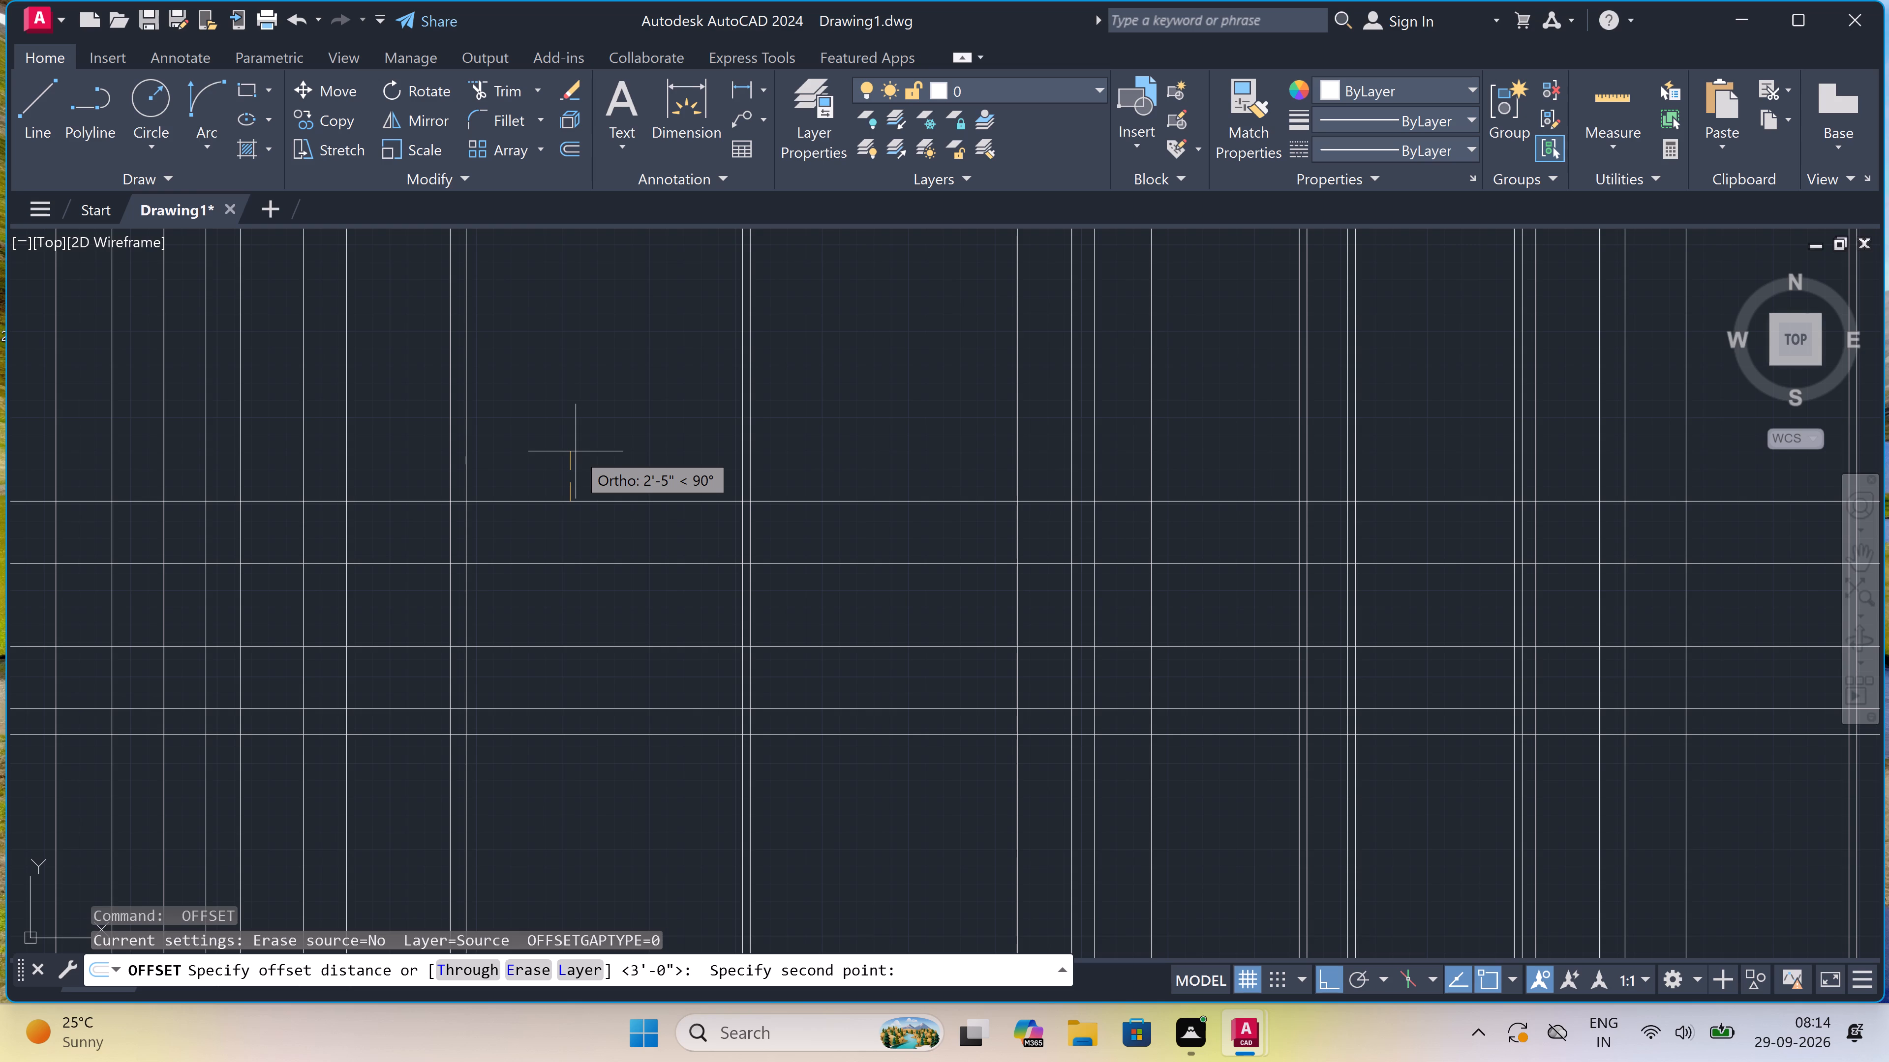
pyautogui.press('6')
pyautogui.hotkey('shift', '"')
pyautogui.press('space')
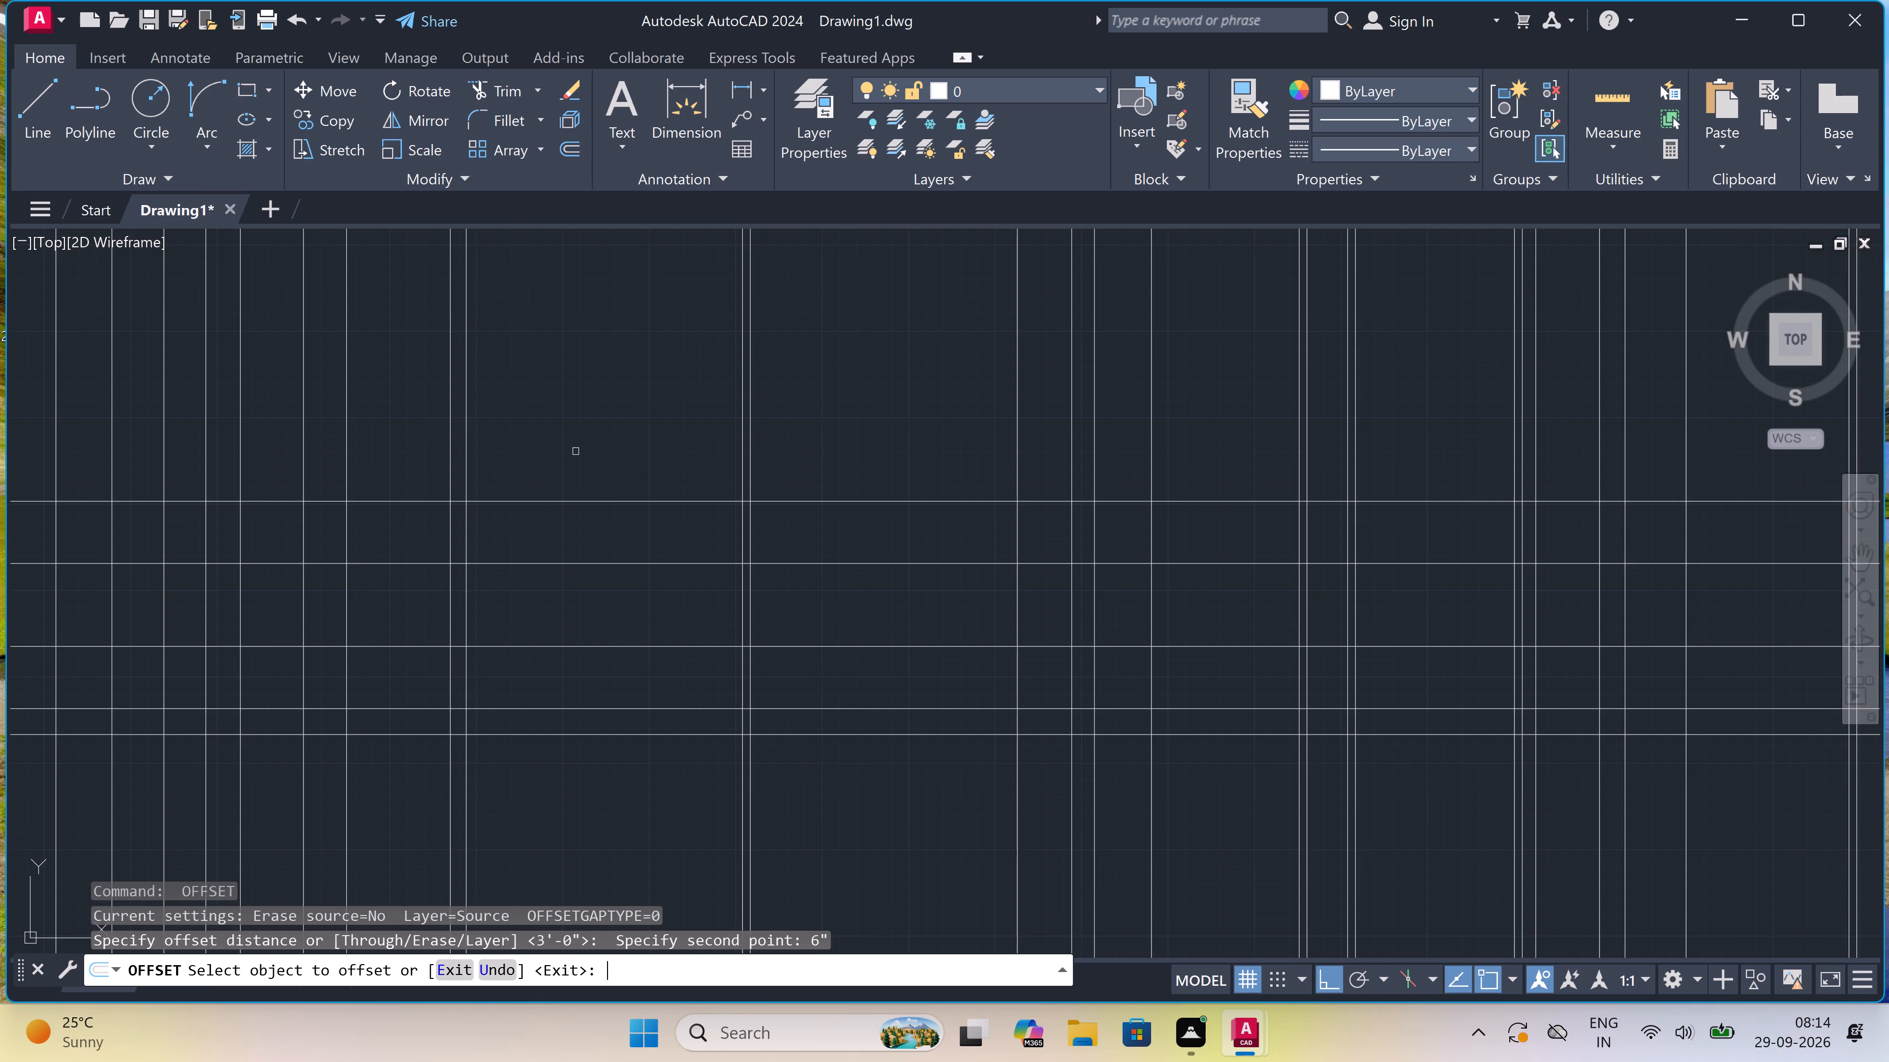
pyautogui.click(581, 500)
pyautogui.click(580, 486)
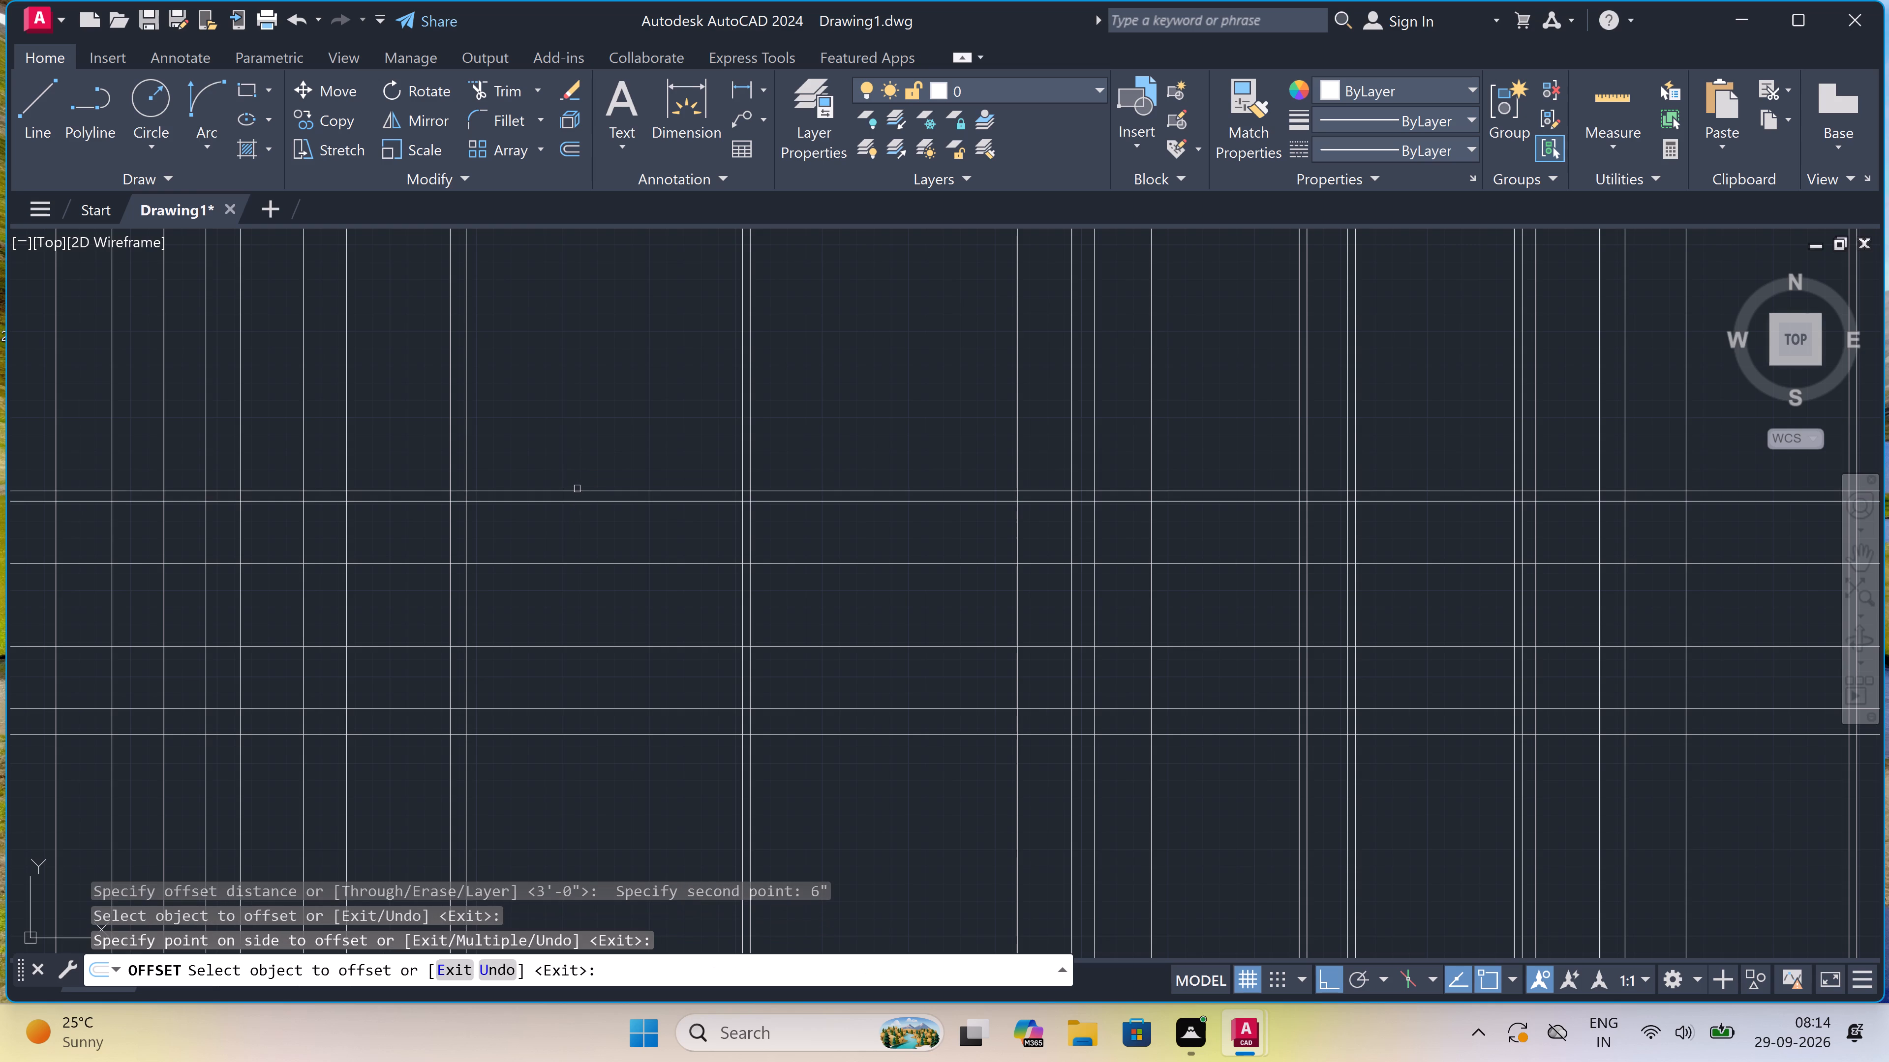
pyautogui.scroll(2, 577, 487)
pyautogui.press('Escape')
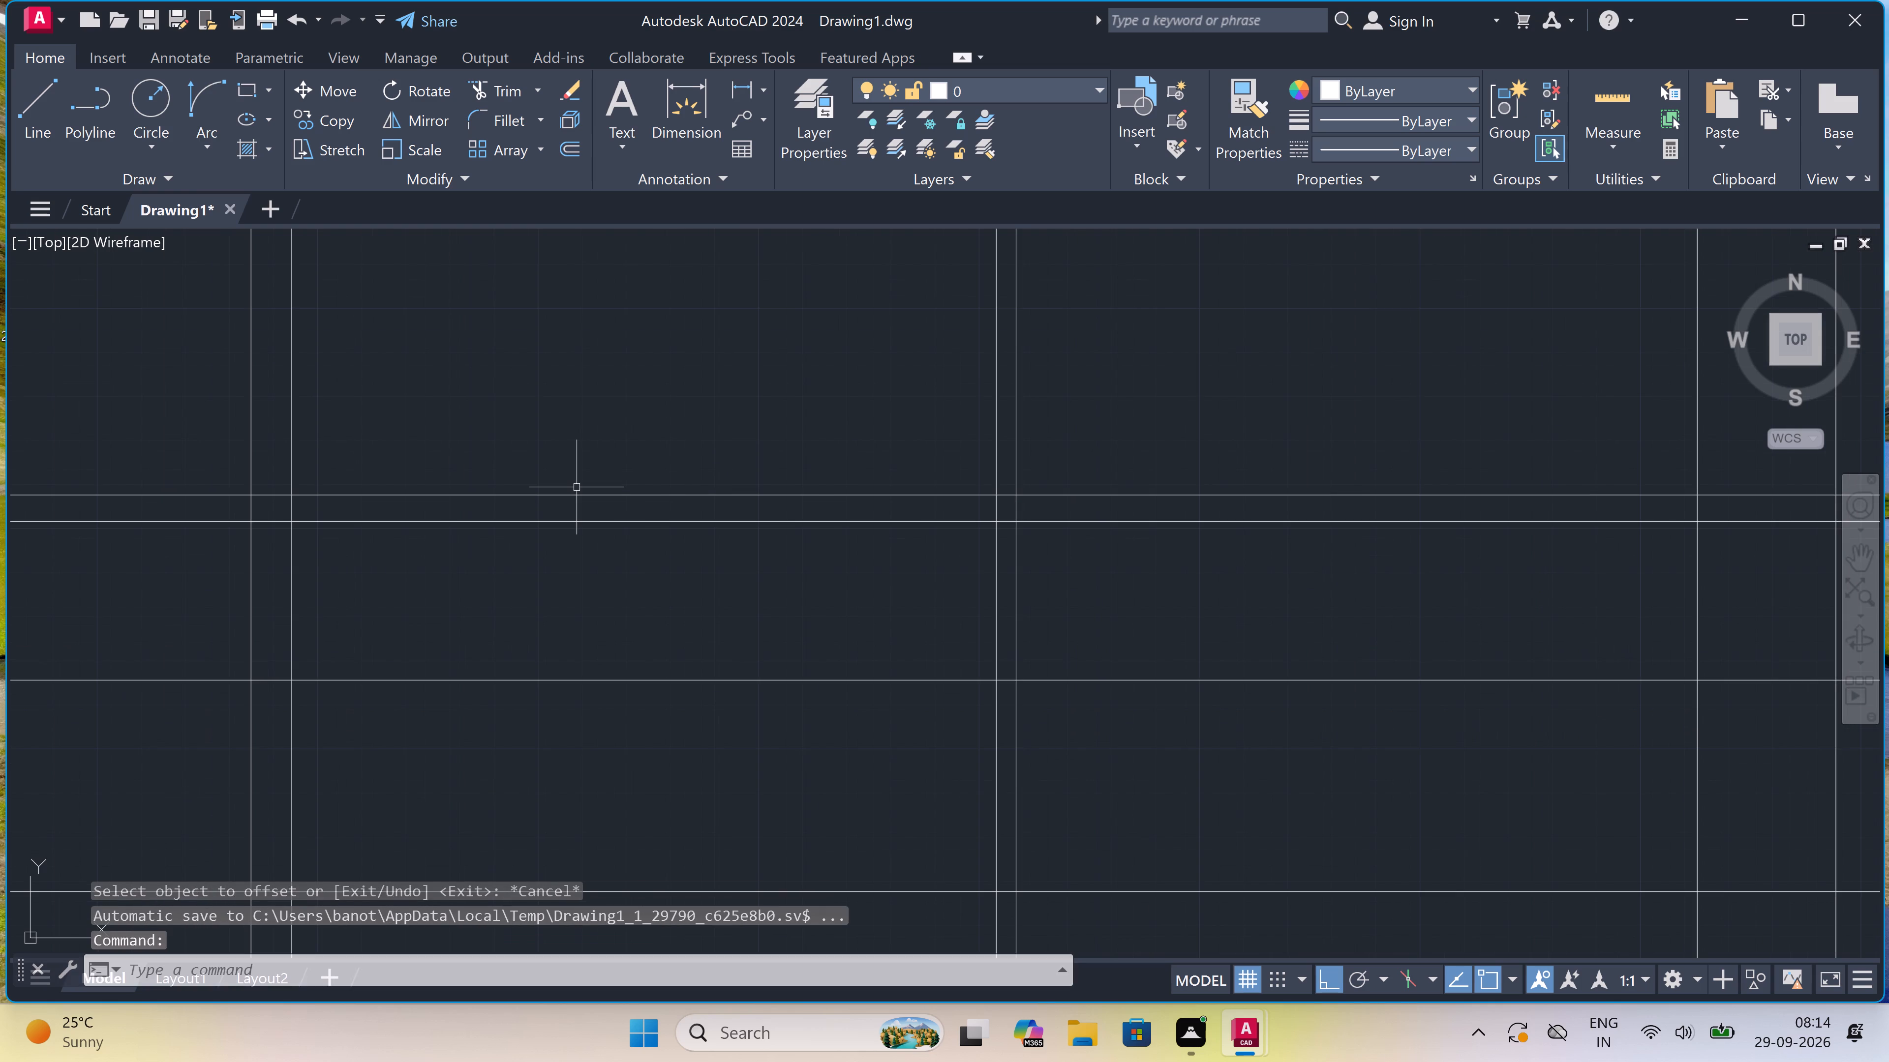
# Offset the topmost horizontal construction line 3'6" upward.
pyautogui.press('space')
pyautogui.click(577, 491)
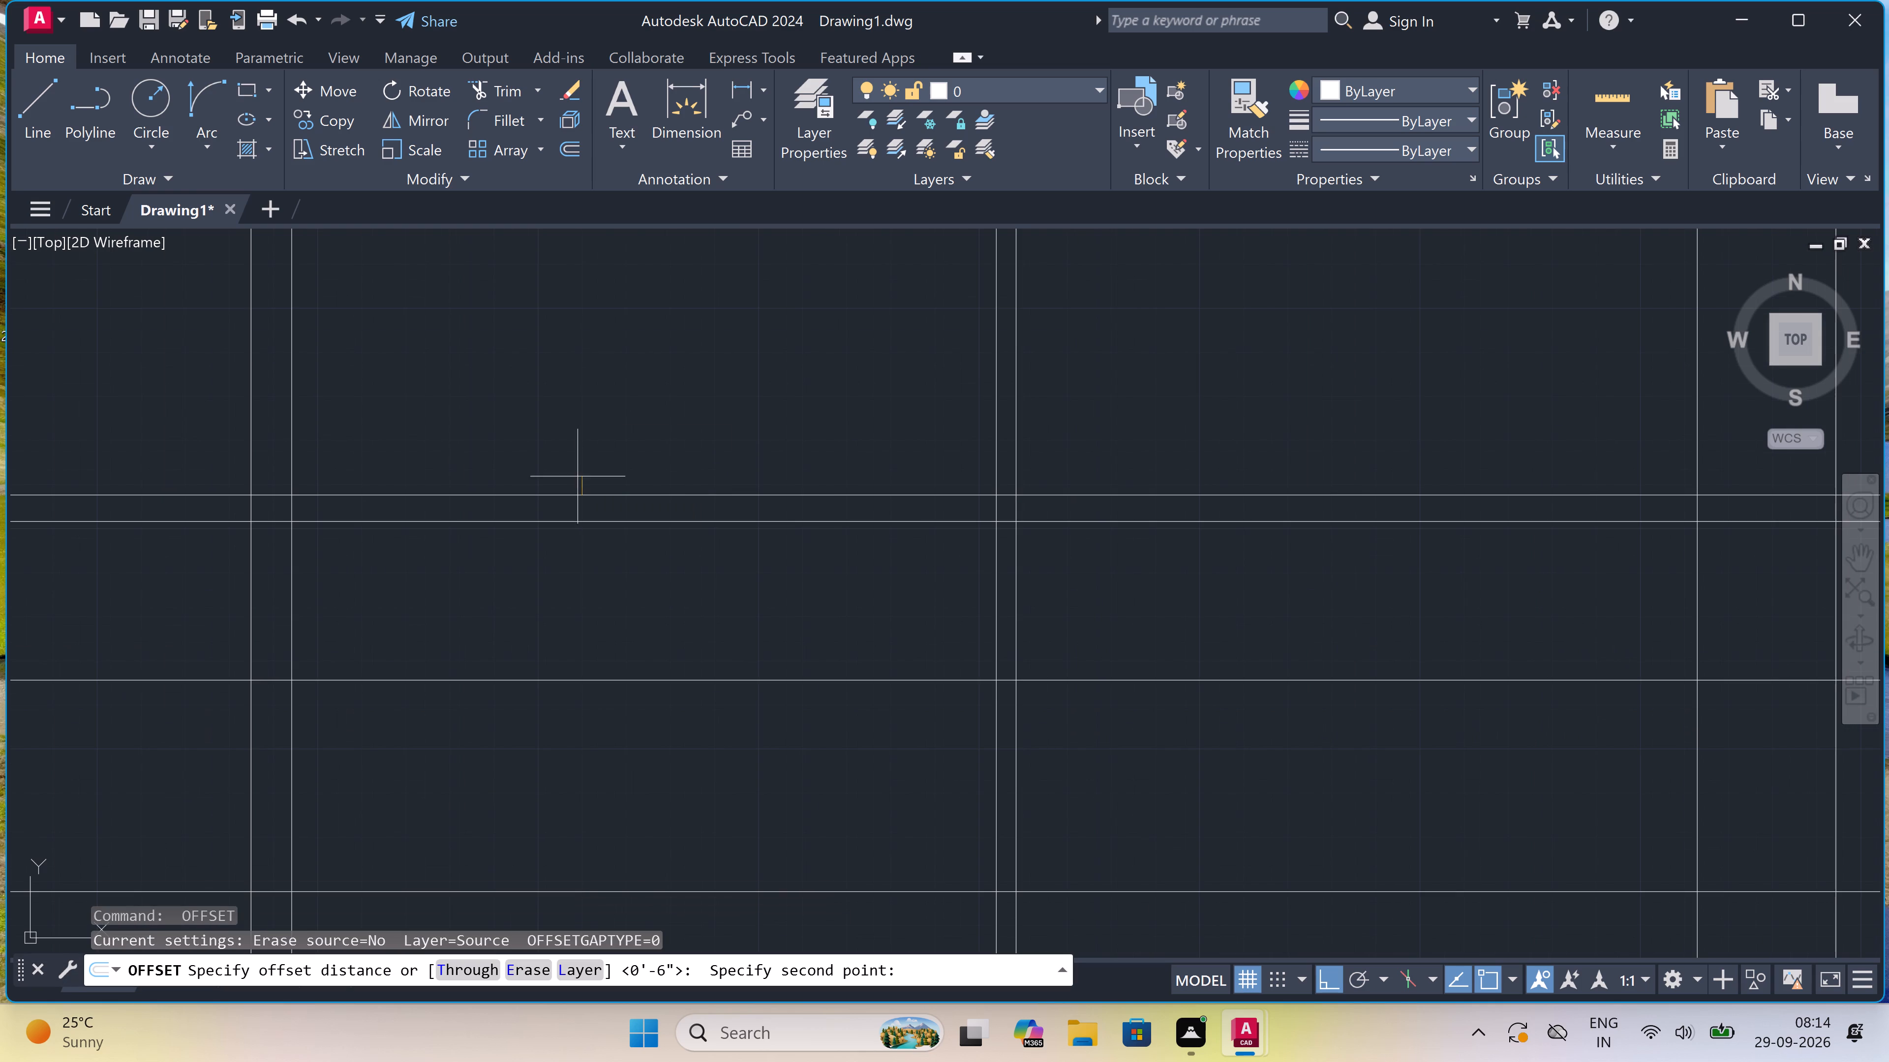
pyautogui.write('3\'6"')
pyautogui.press('space')
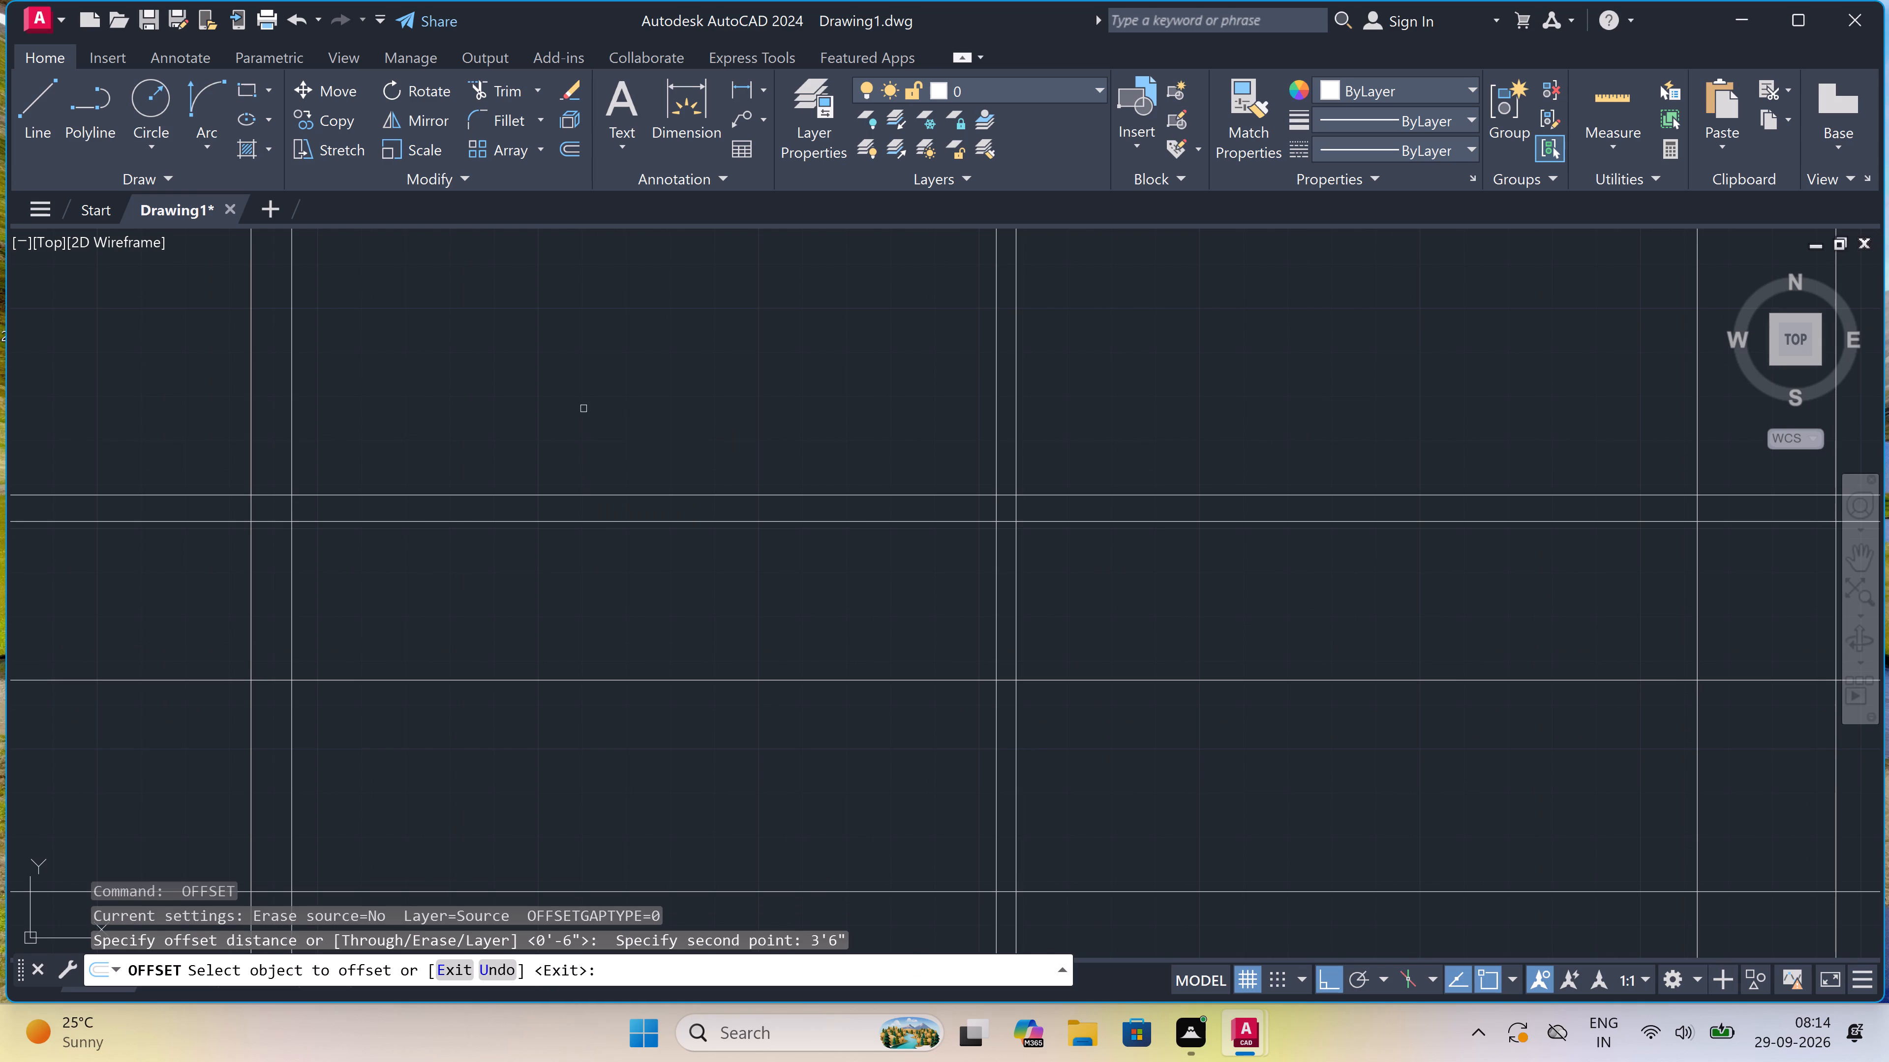
pyautogui.doubleClick(587, 495)
pyautogui.click(588, 468)
pyautogui.press('Escape')
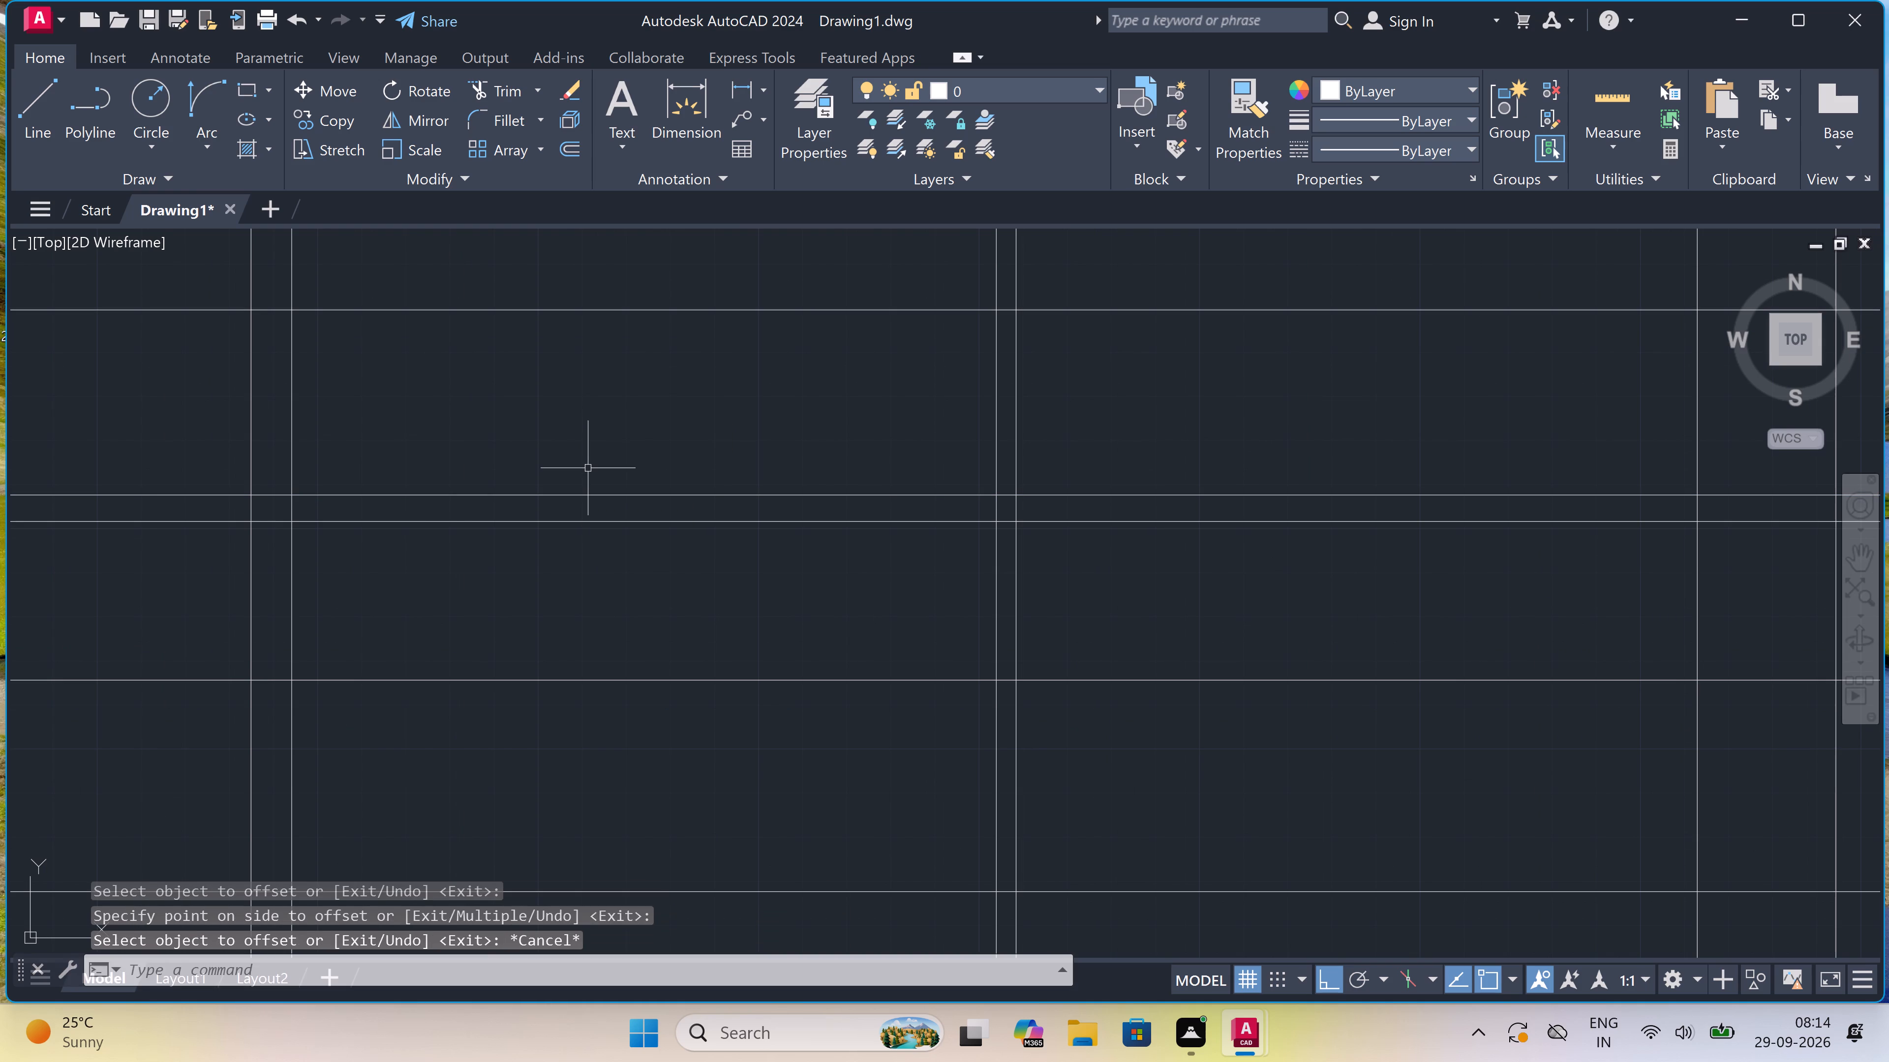
# Trim the east plan's vertical construction lines where they extend above the topmost horizontal level line.
pyautogui.write('tr')
pyautogui.press('space')
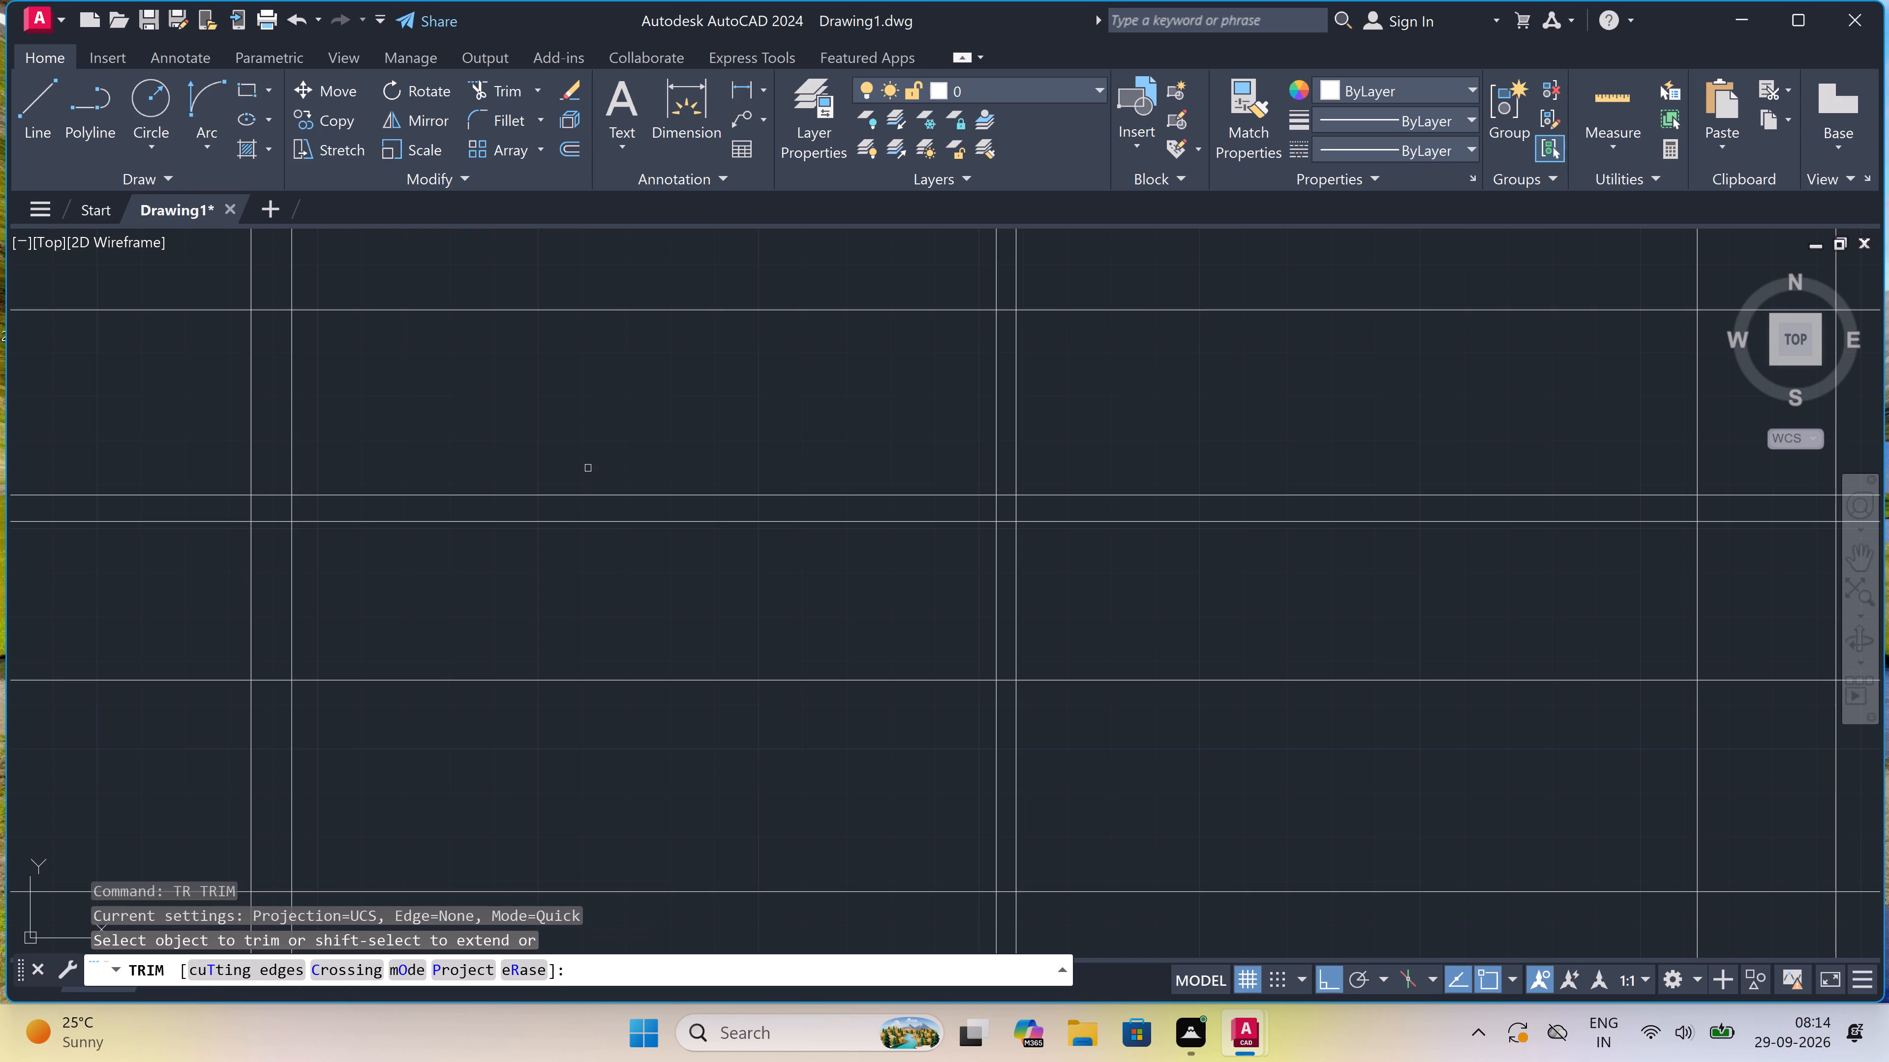
pyautogui.scroll(-3, 588, 468)
pyautogui.click(554, 401)
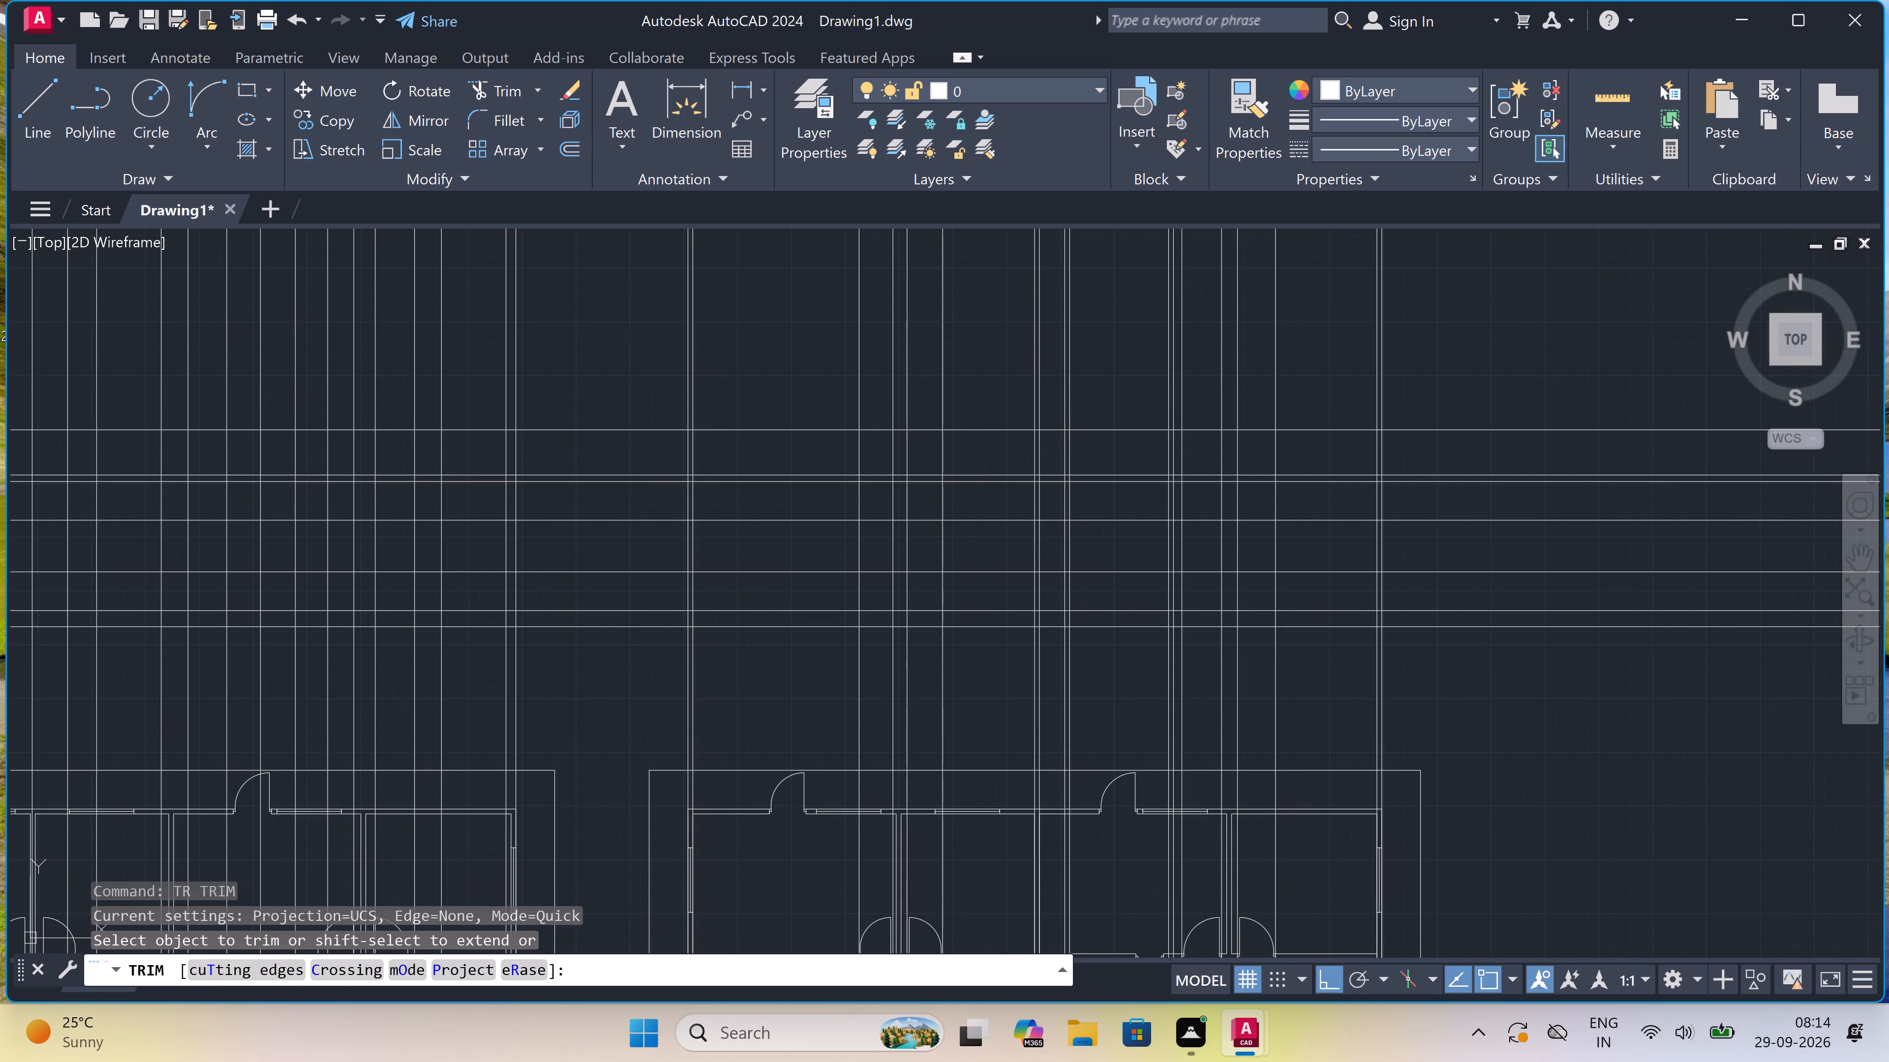
pyautogui.click(1473, 293)
# Trim all horizontal level lines where they extend east of the east plan's outermost vertical construction line.
pyautogui.click(1486, 314)
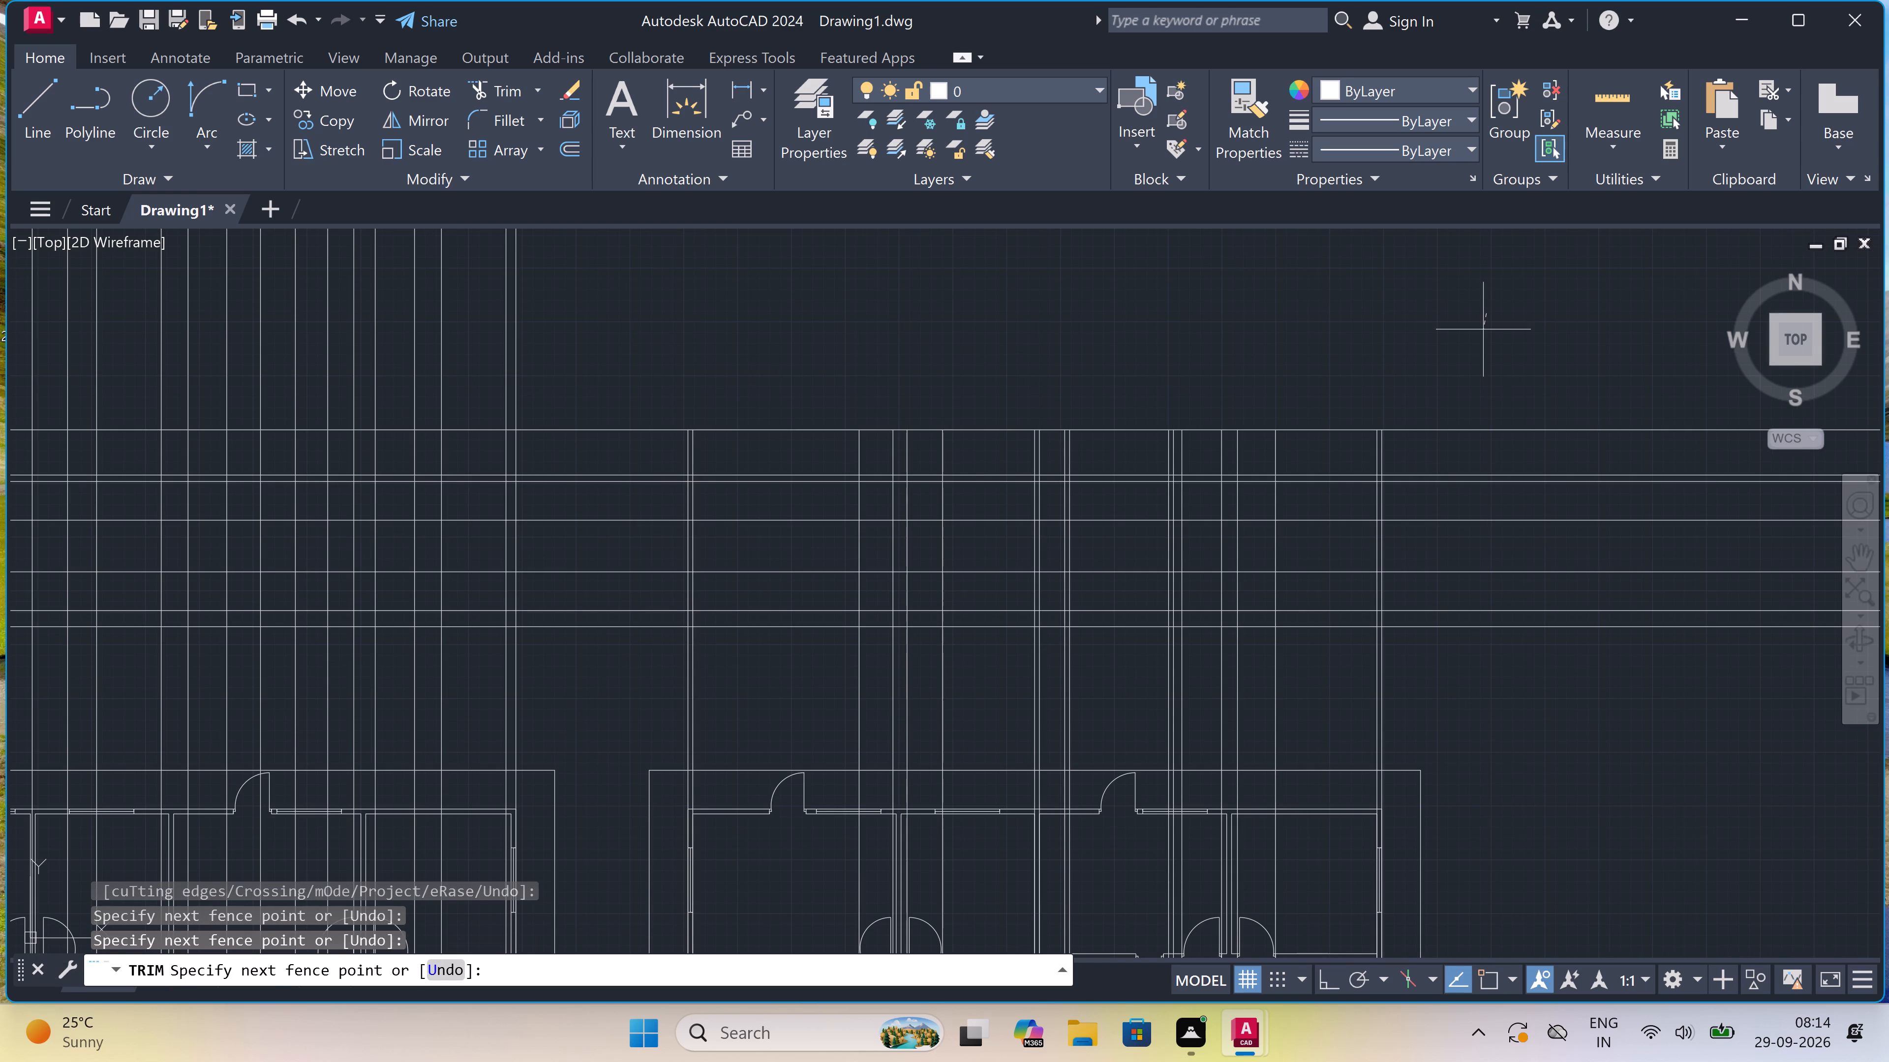
pyautogui.moveTo(1517, 572); pyautogui.dragTo(1506, 562)
pyautogui.click(1505, 593)
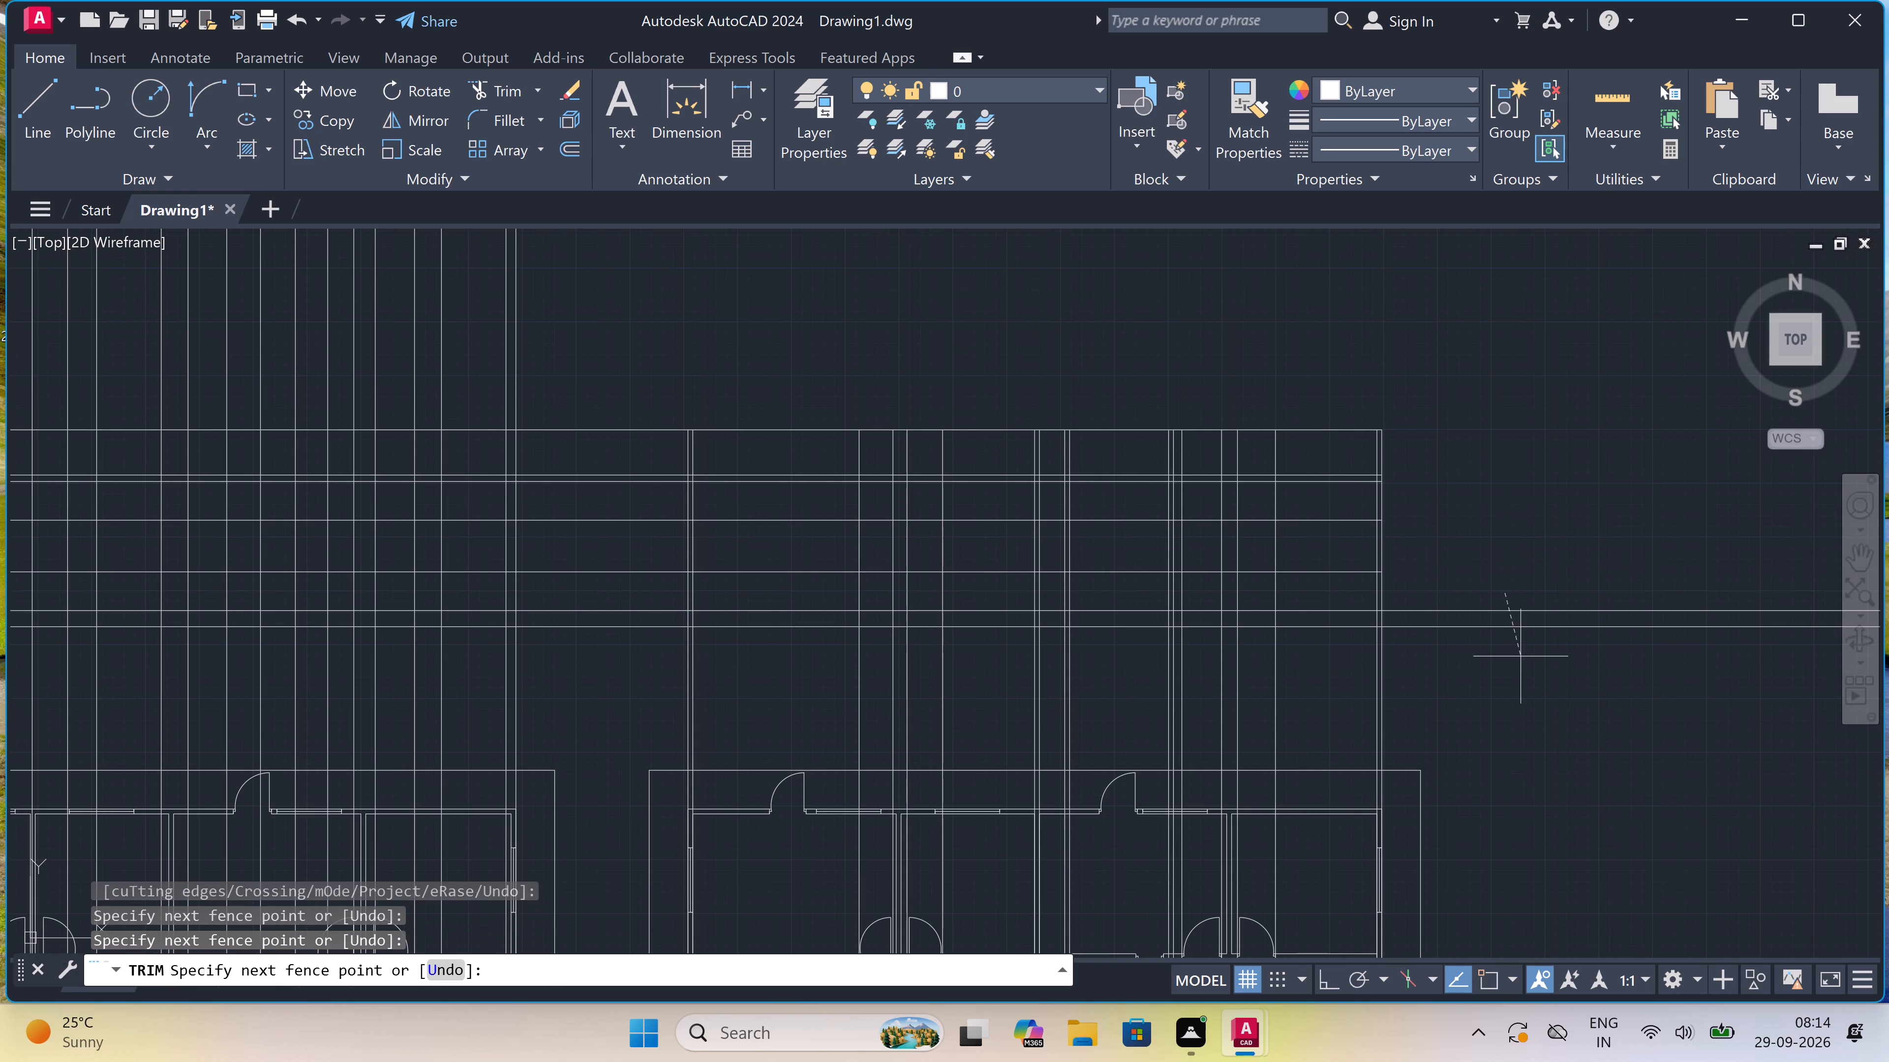
pyautogui.moveTo(1525, 660); pyautogui.dragTo(1531, 667)
# Trim the west plan's vertical lines above the topmost level line, and the level lines beyond that plan's west edge.
pyautogui.scroll(-3, 1128, 363)
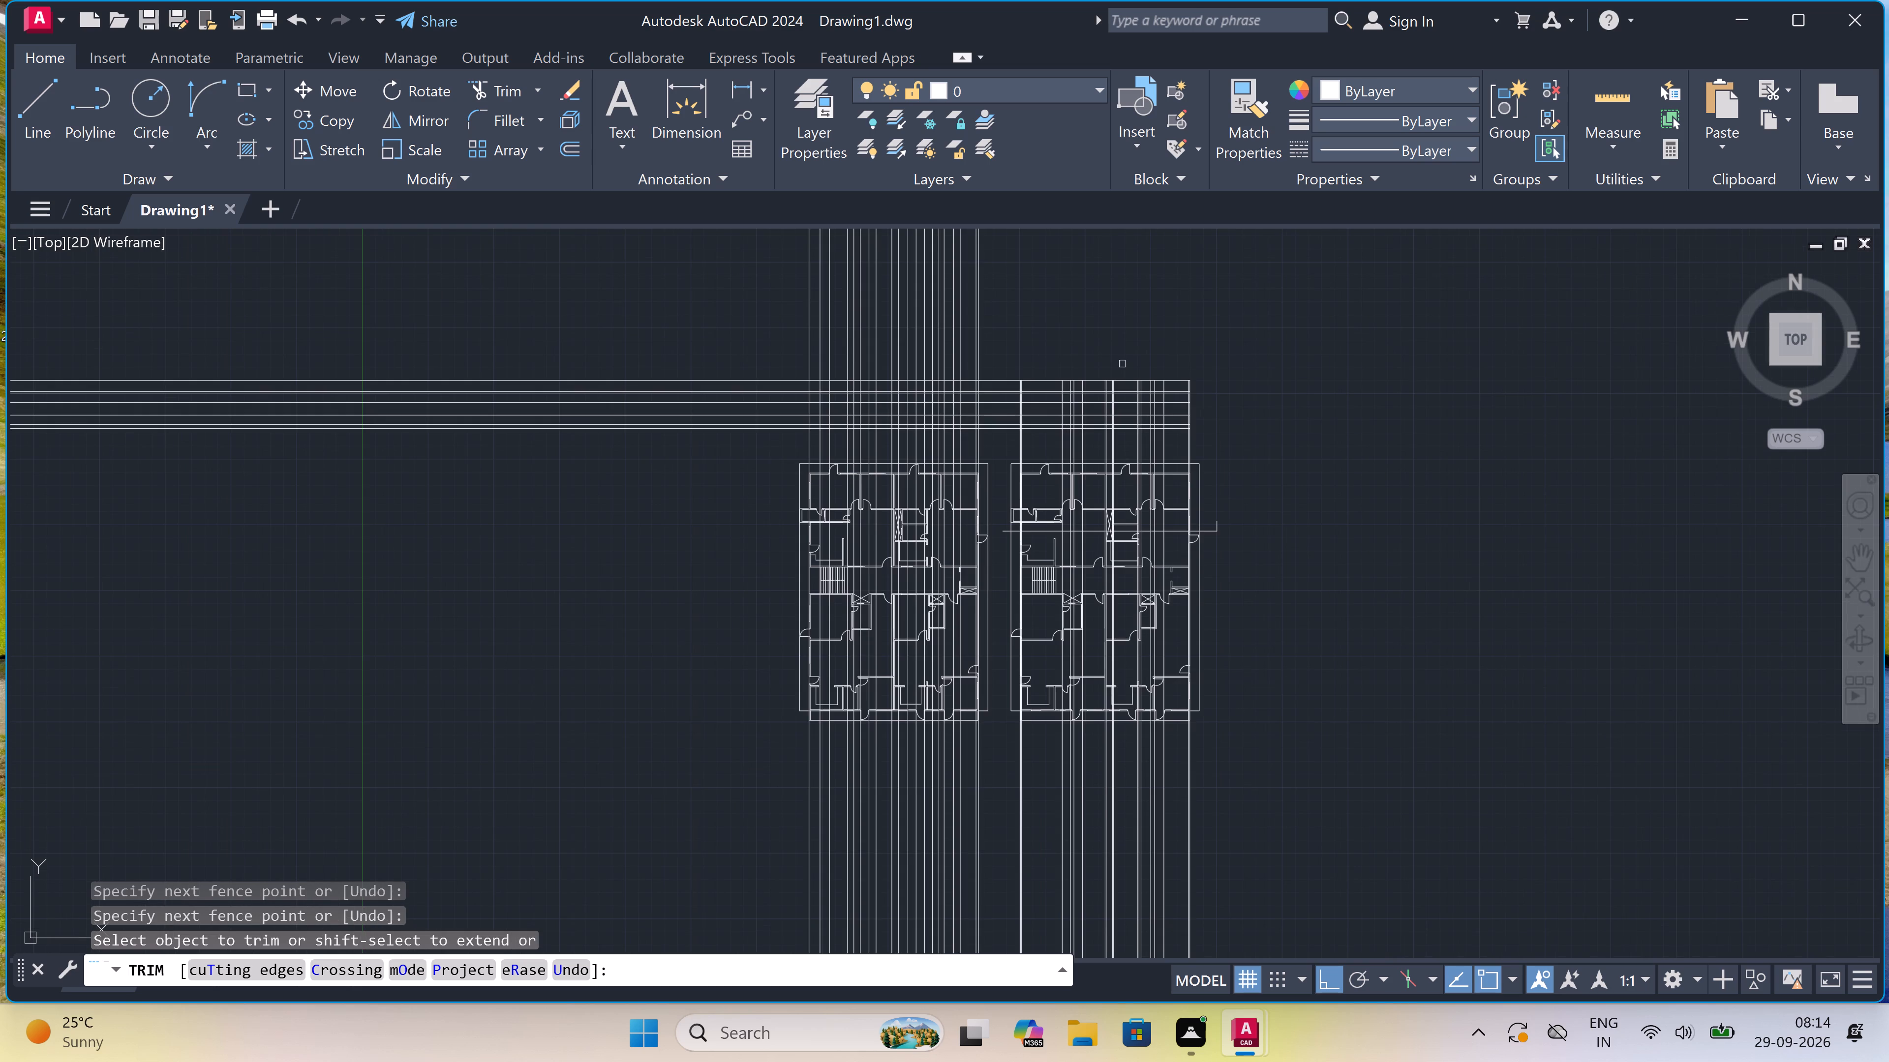
pyautogui.click(1014, 326)
pyautogui.moveTo(447, 324); pyautogui.dragTo(447, 330)
pyautogui.click(464, 340)
pyautogui.click(468, 550)
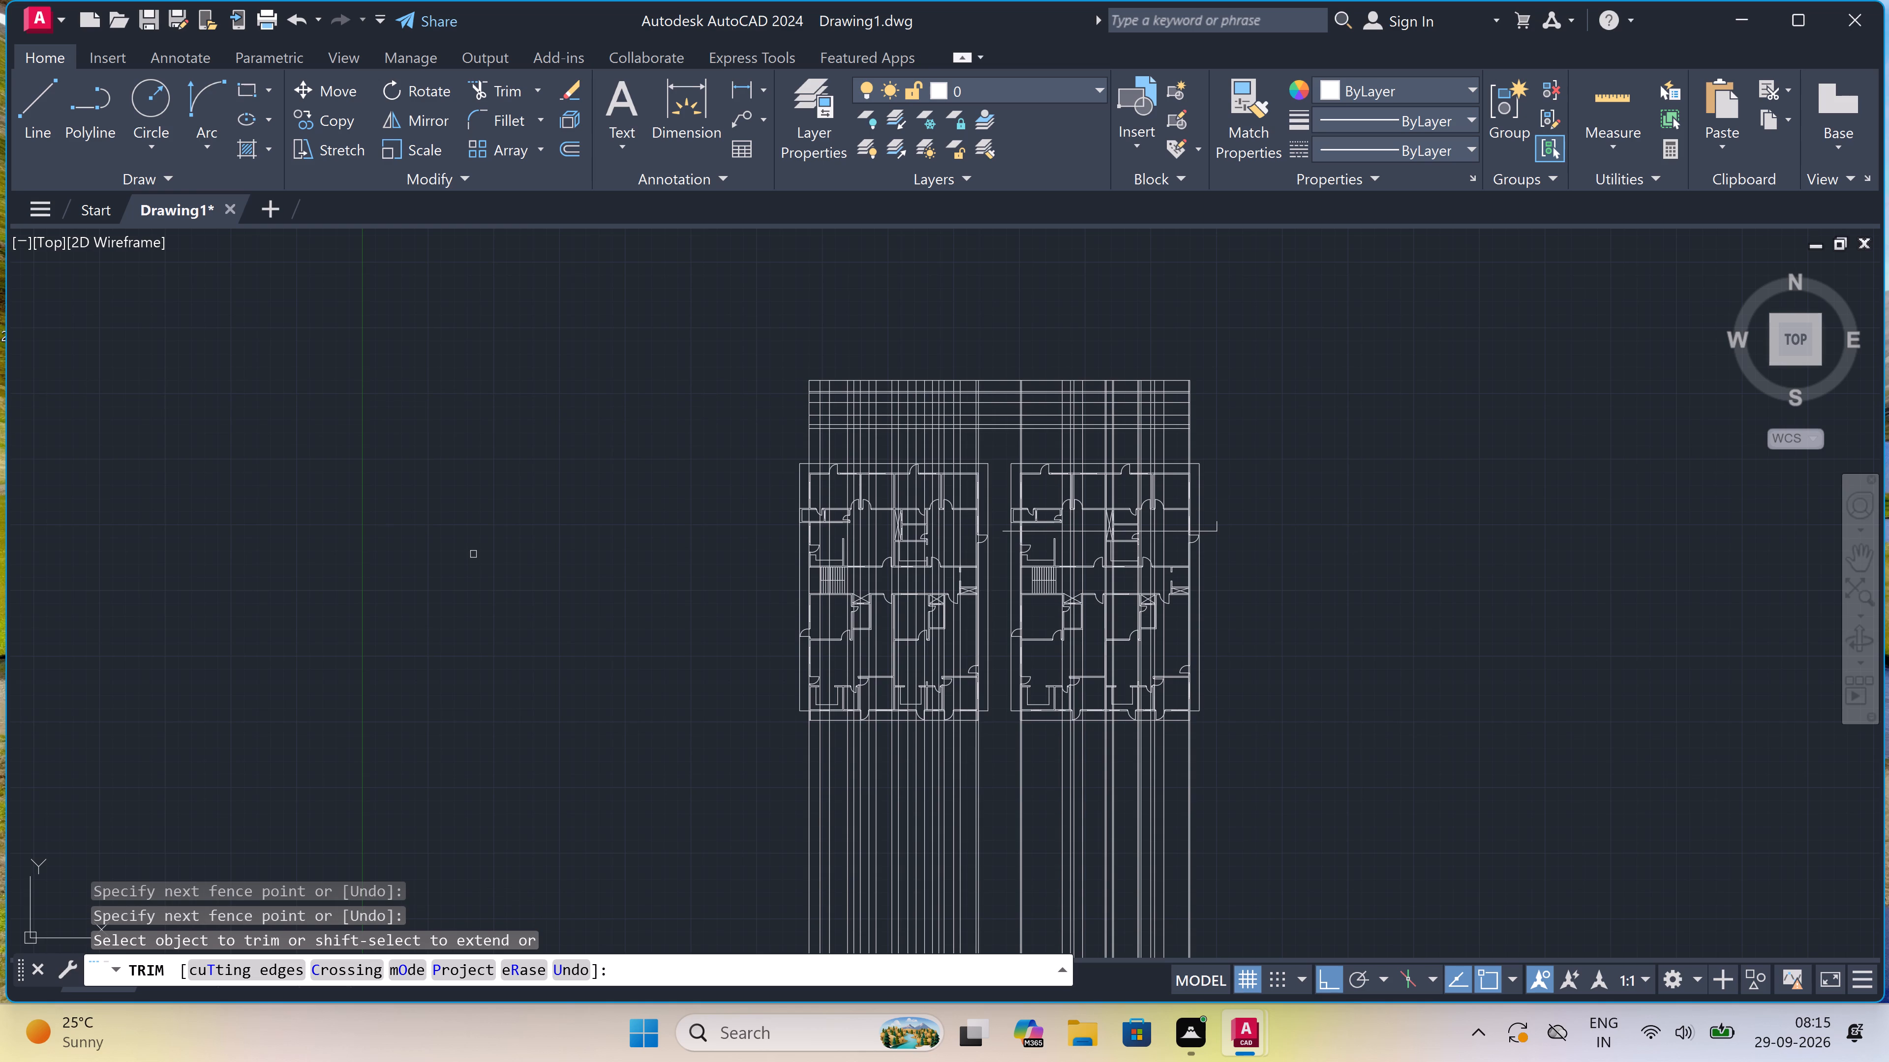
# Trim the horizontal level lines across the gap between the two plans, leaving a separate grid above each plan.
pyautogui.scroll(-1, 473, 554)
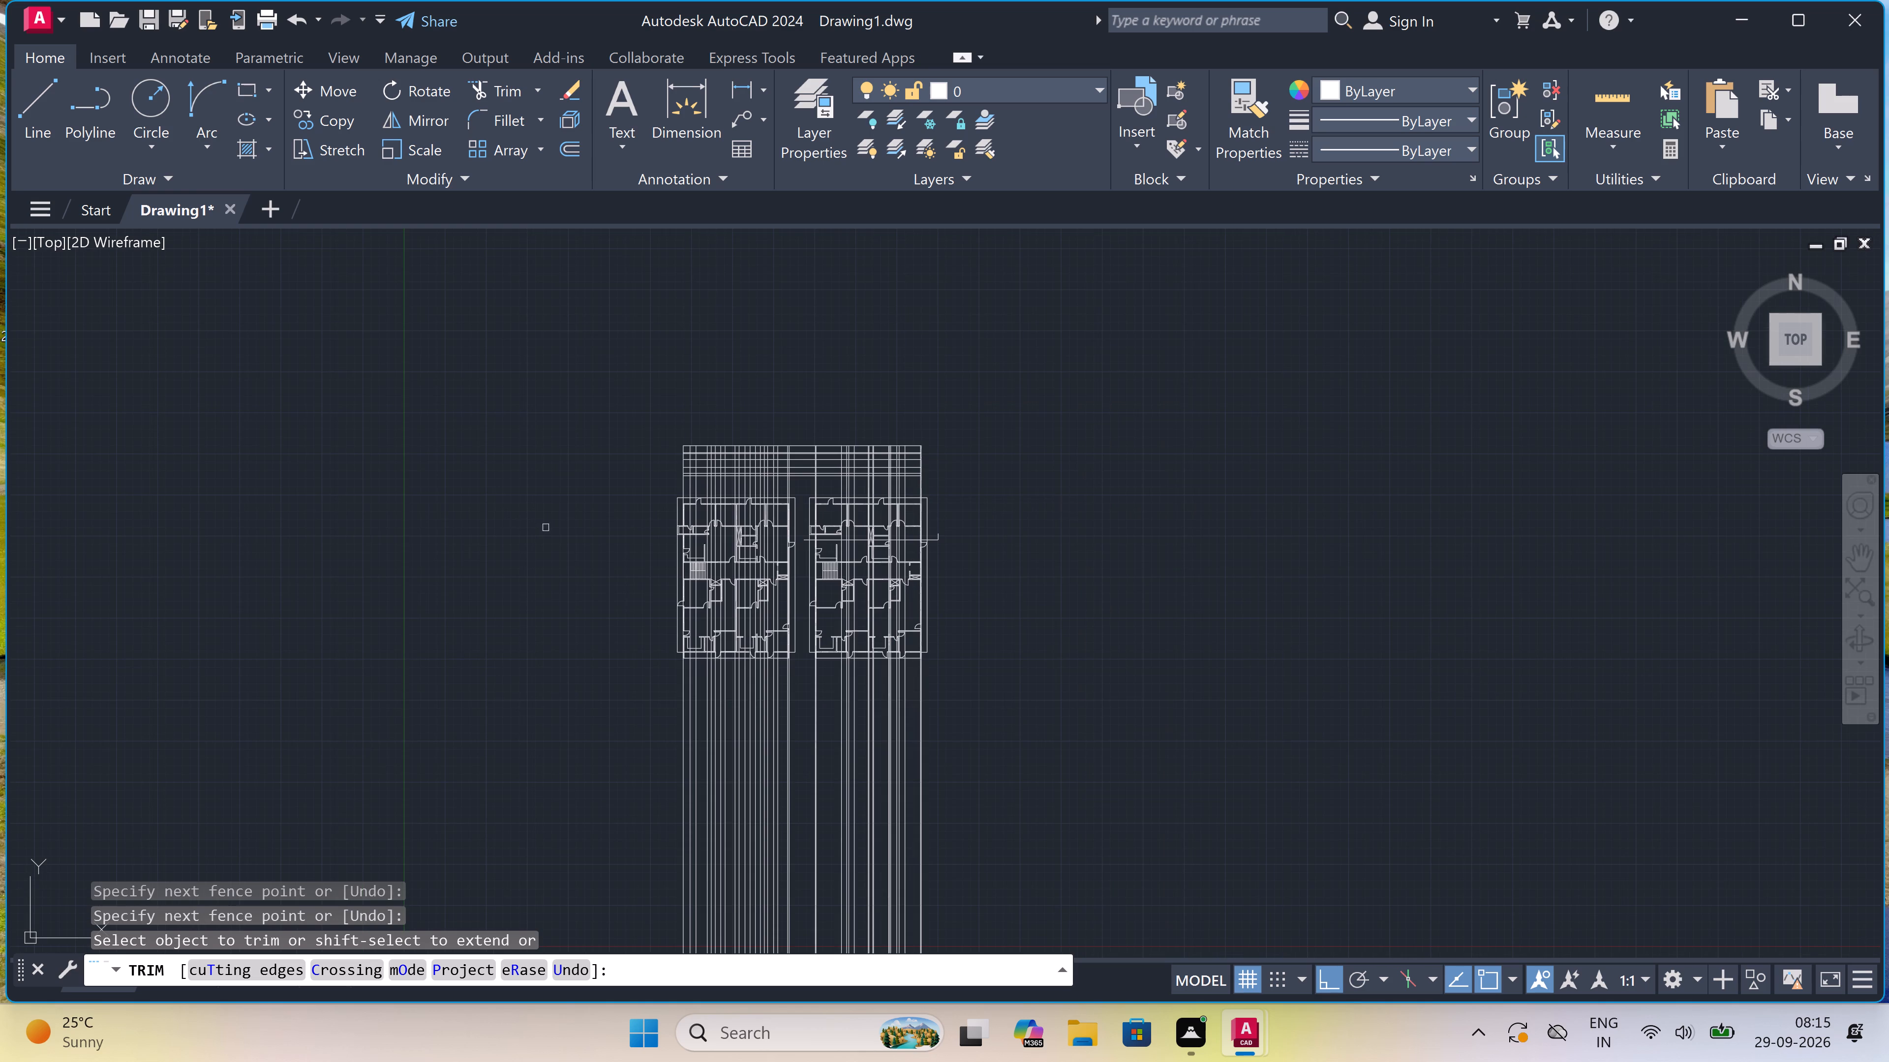
pyautogui.scroll(1, 768, 478)
pyautogui.scroll(2, 848, 421)
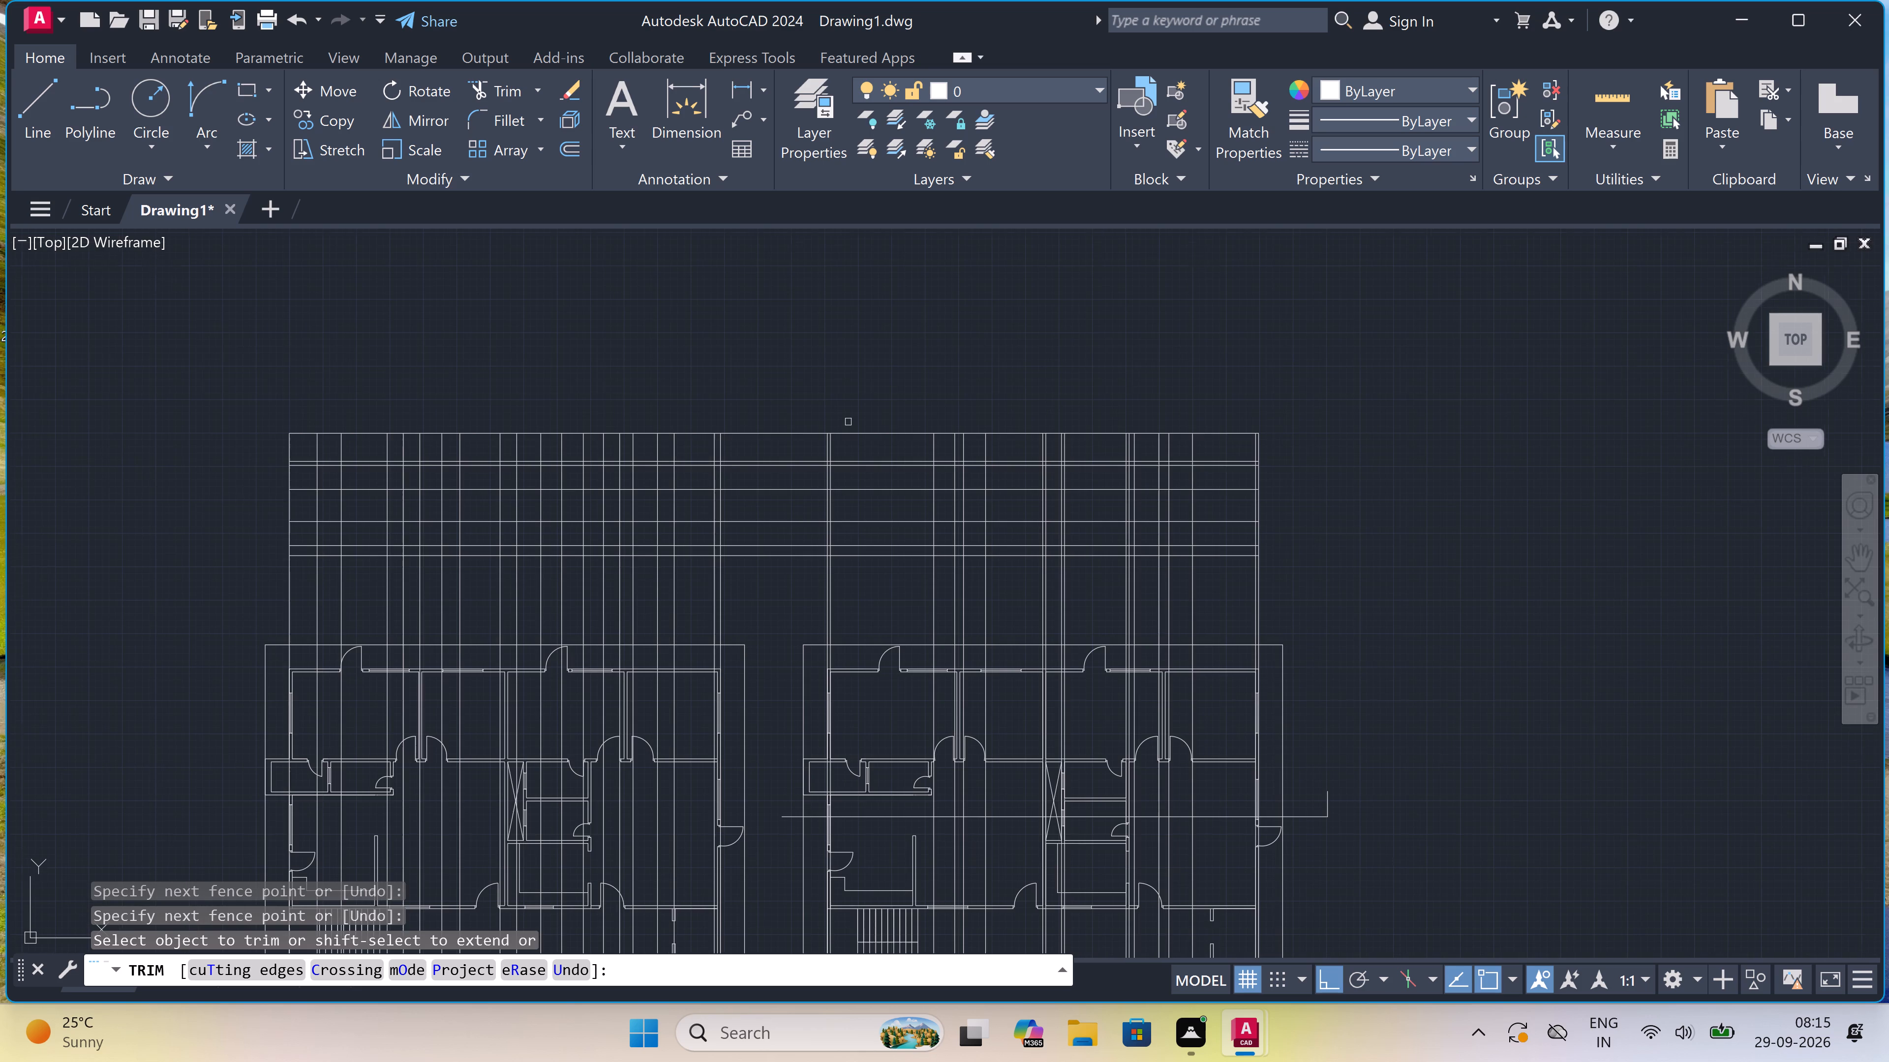
pyautogui.click(773, 399)
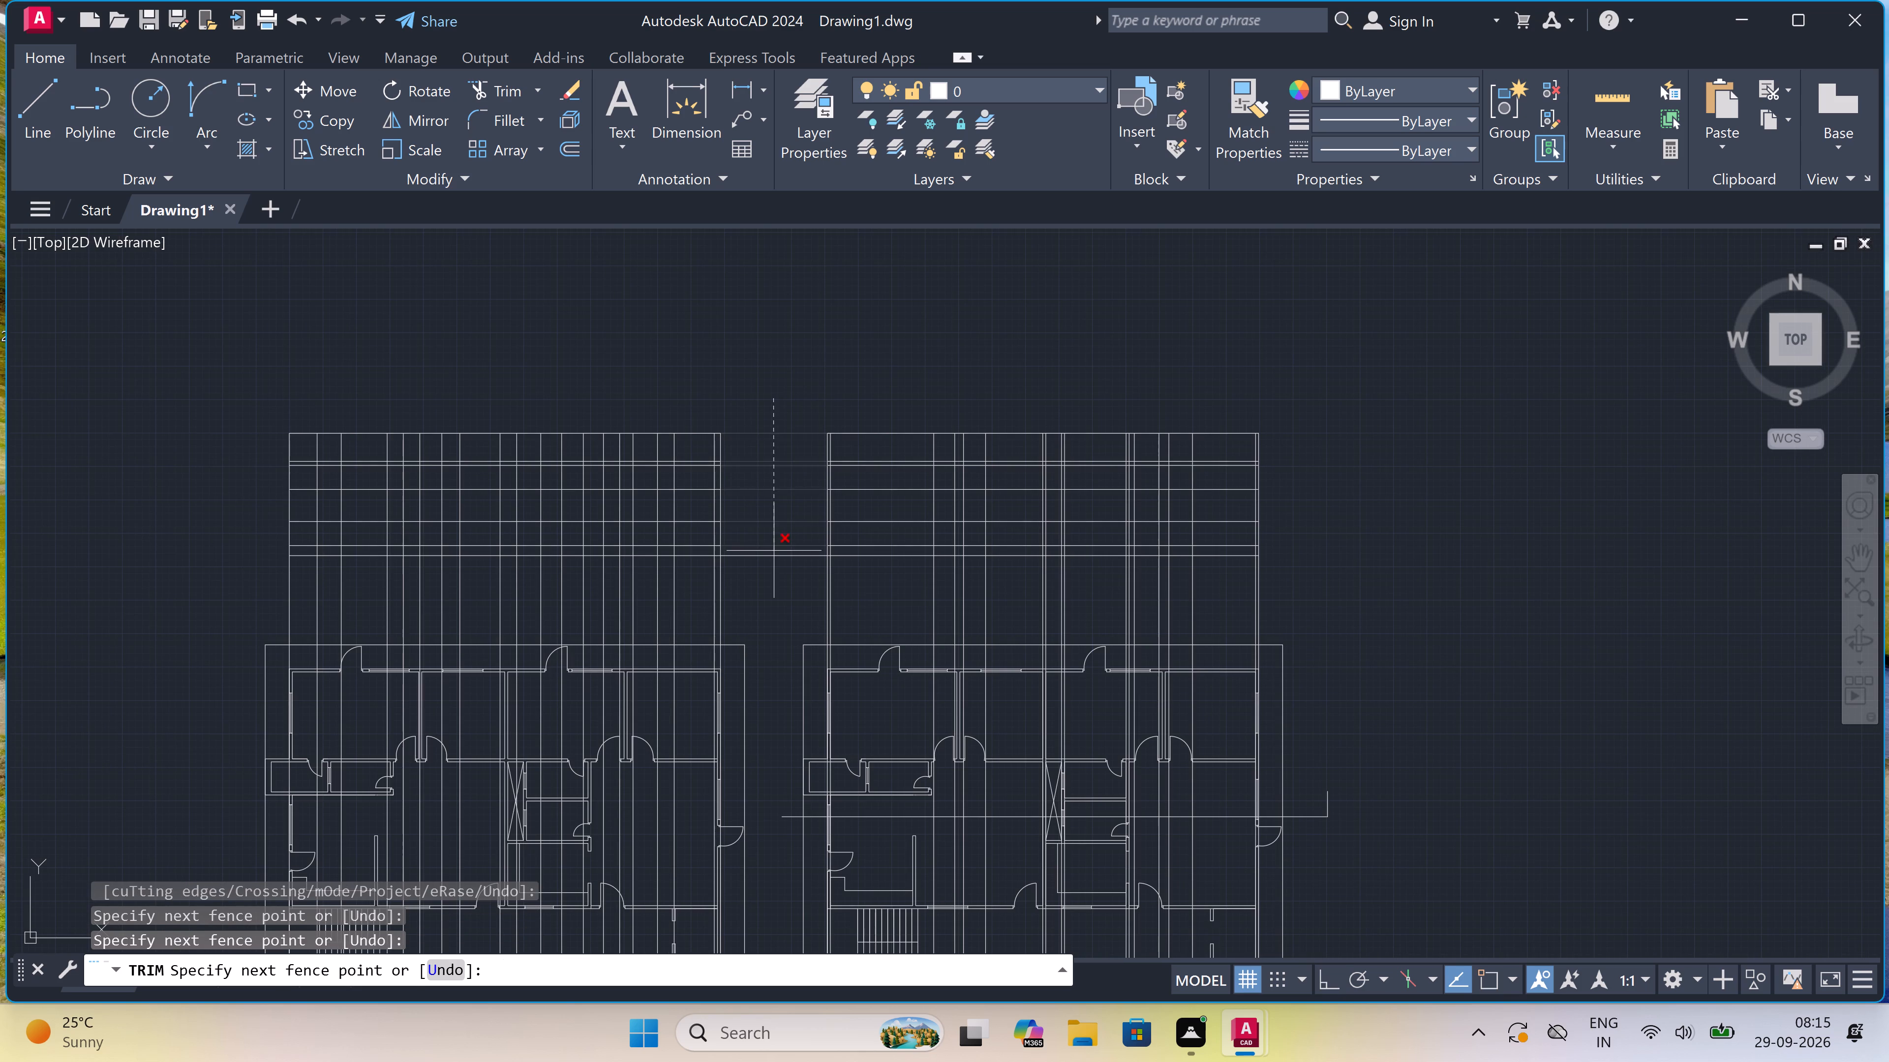
pyautogui.click(774, 551)
pyautogui.click(774, 549)
pyautogui.doubleClick(774, 580)
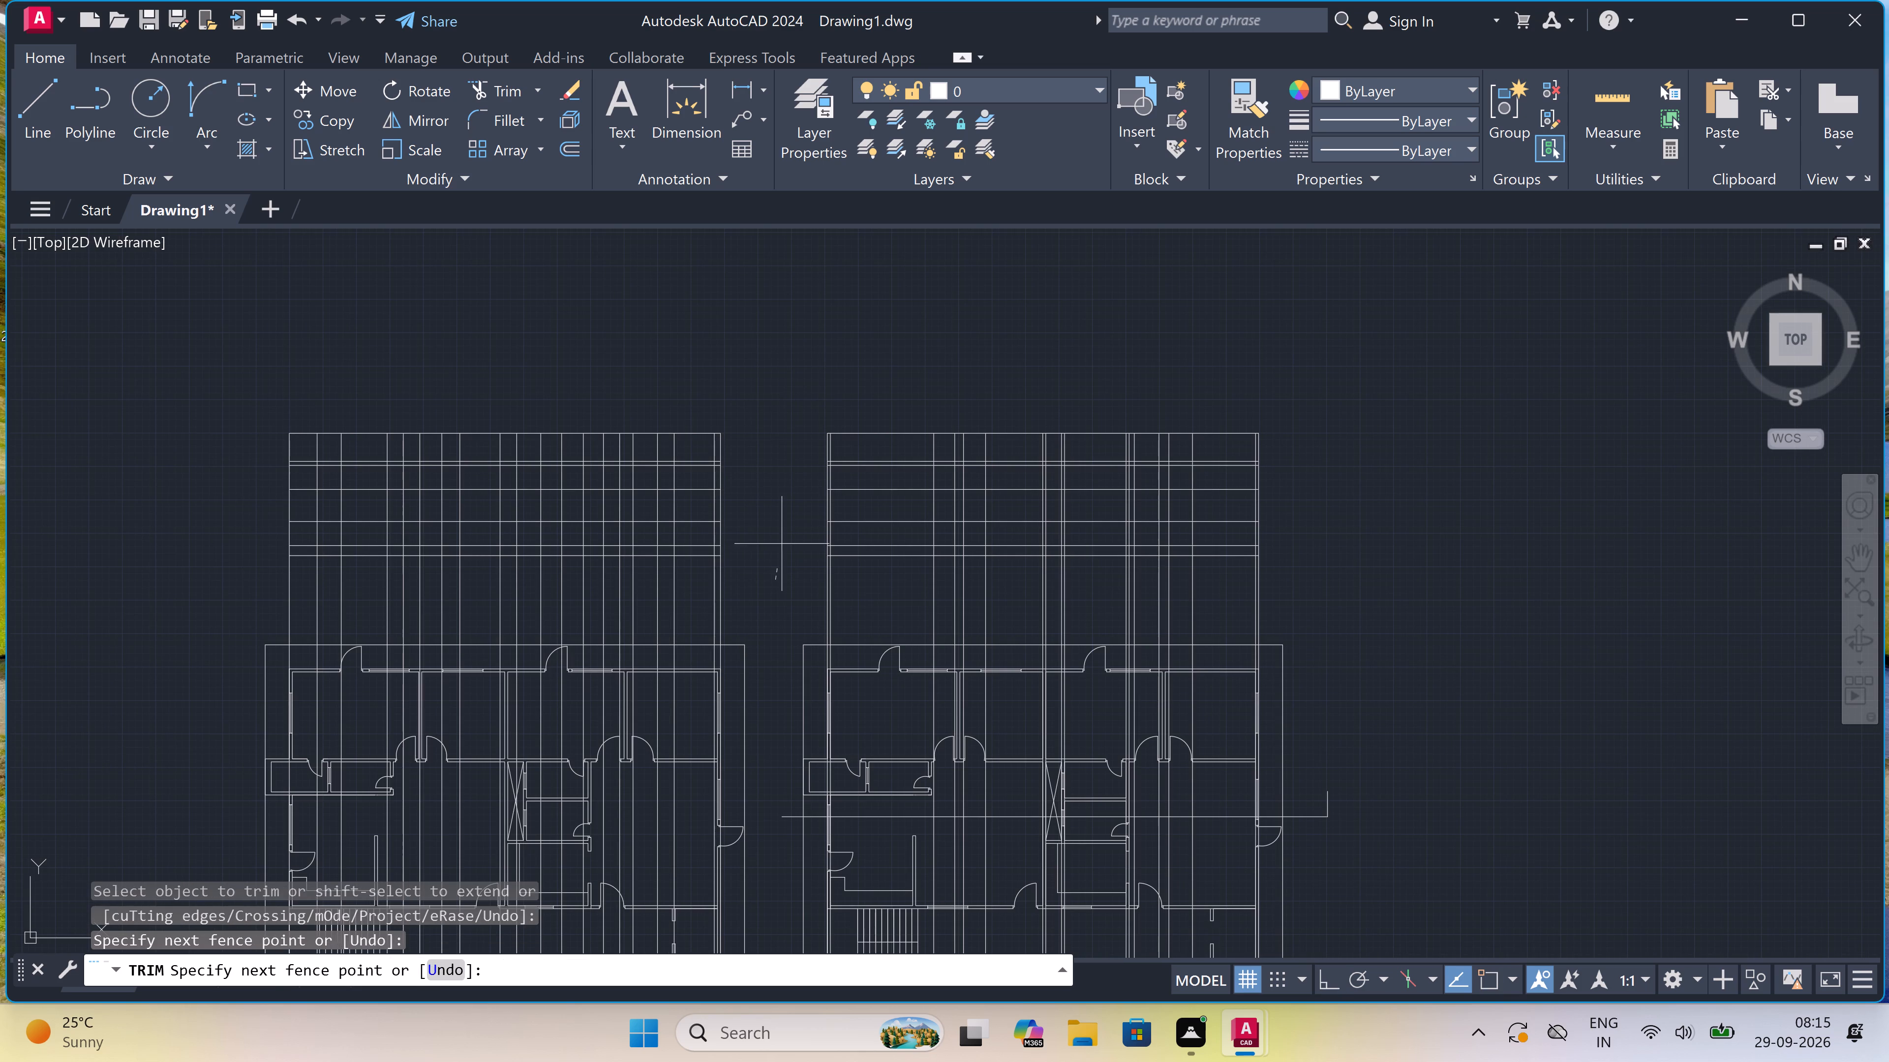
pyautogui.click(803, 446)
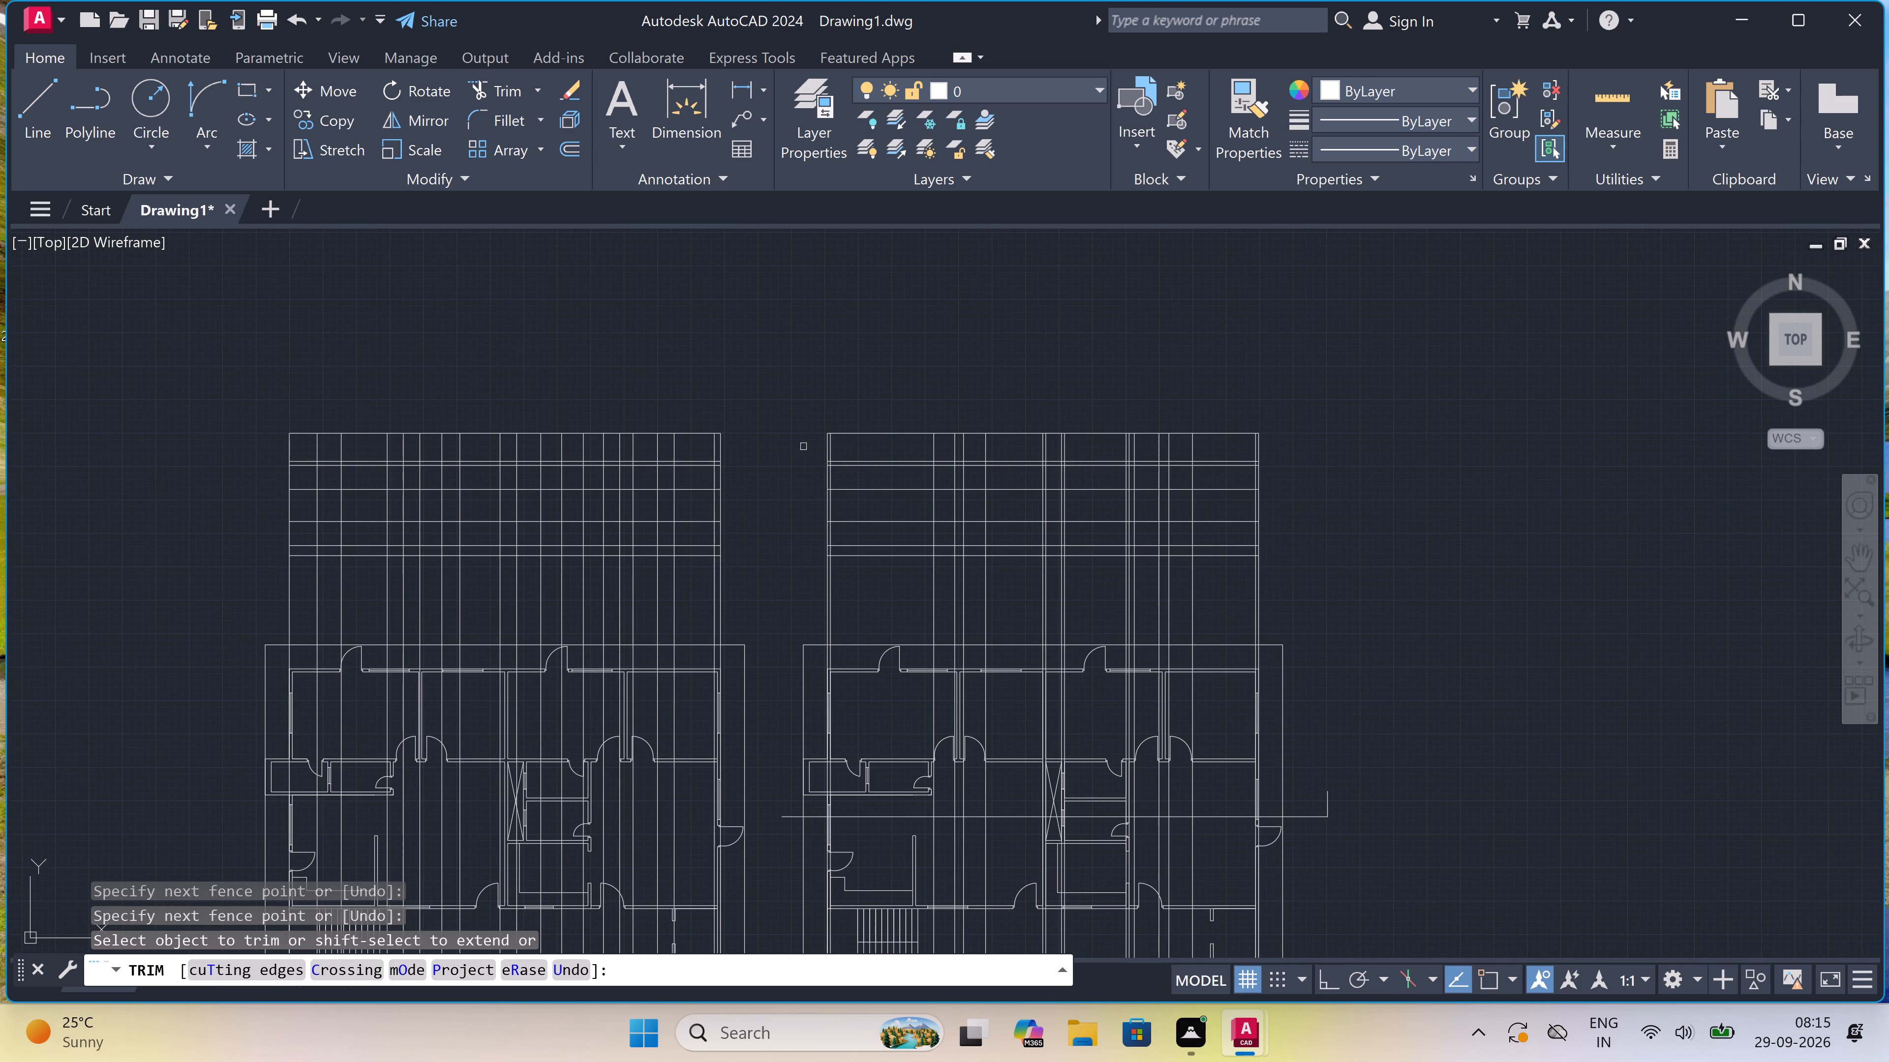
pyautogui.scroll(2, 1317, 469)
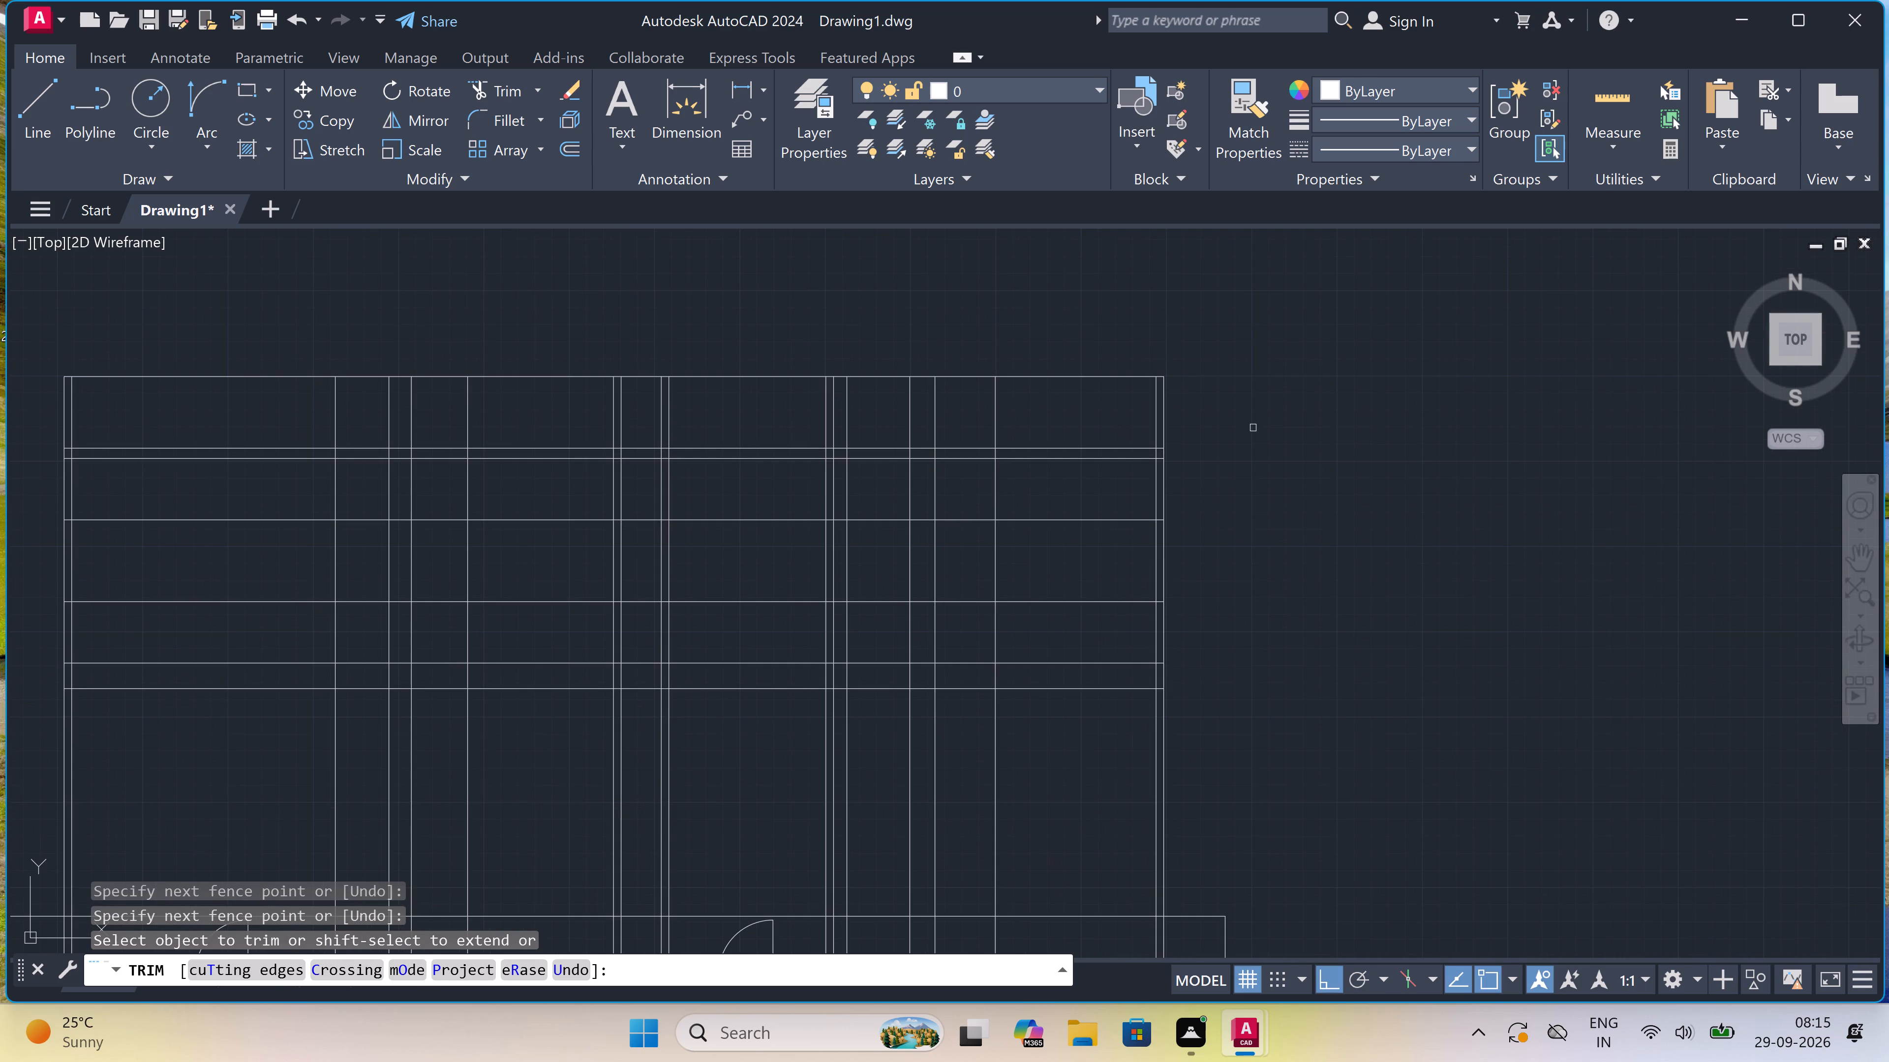
# Trim the inner vertical lines between the topmost and second level lines of the east grid, keeping the outermost edges.
pyautogui.click(1157, 416)
pyautogui.click(1127, 418)
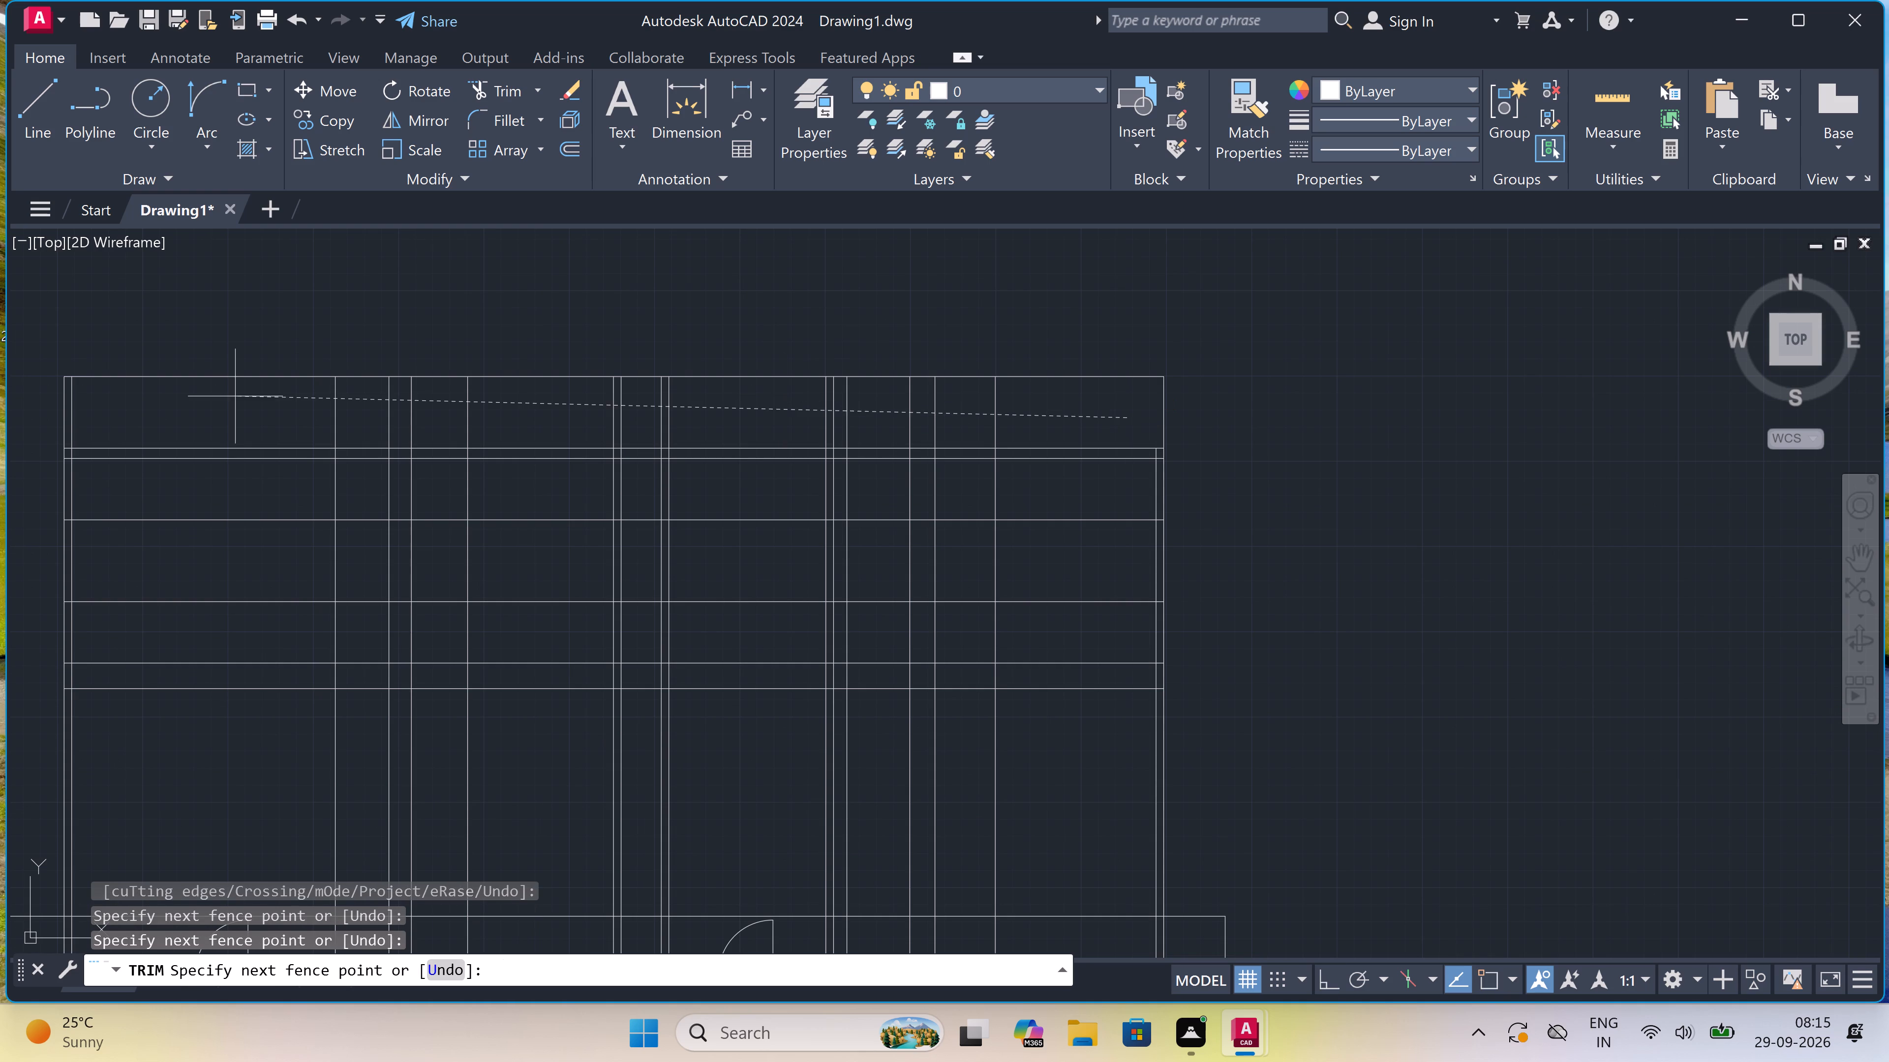
pyautogui.click(69, 407)
# Trim the inner vertical lines within the narrow band between the second and third level lines of the east grid.
pyautogui.scroll(2, 71, 447)
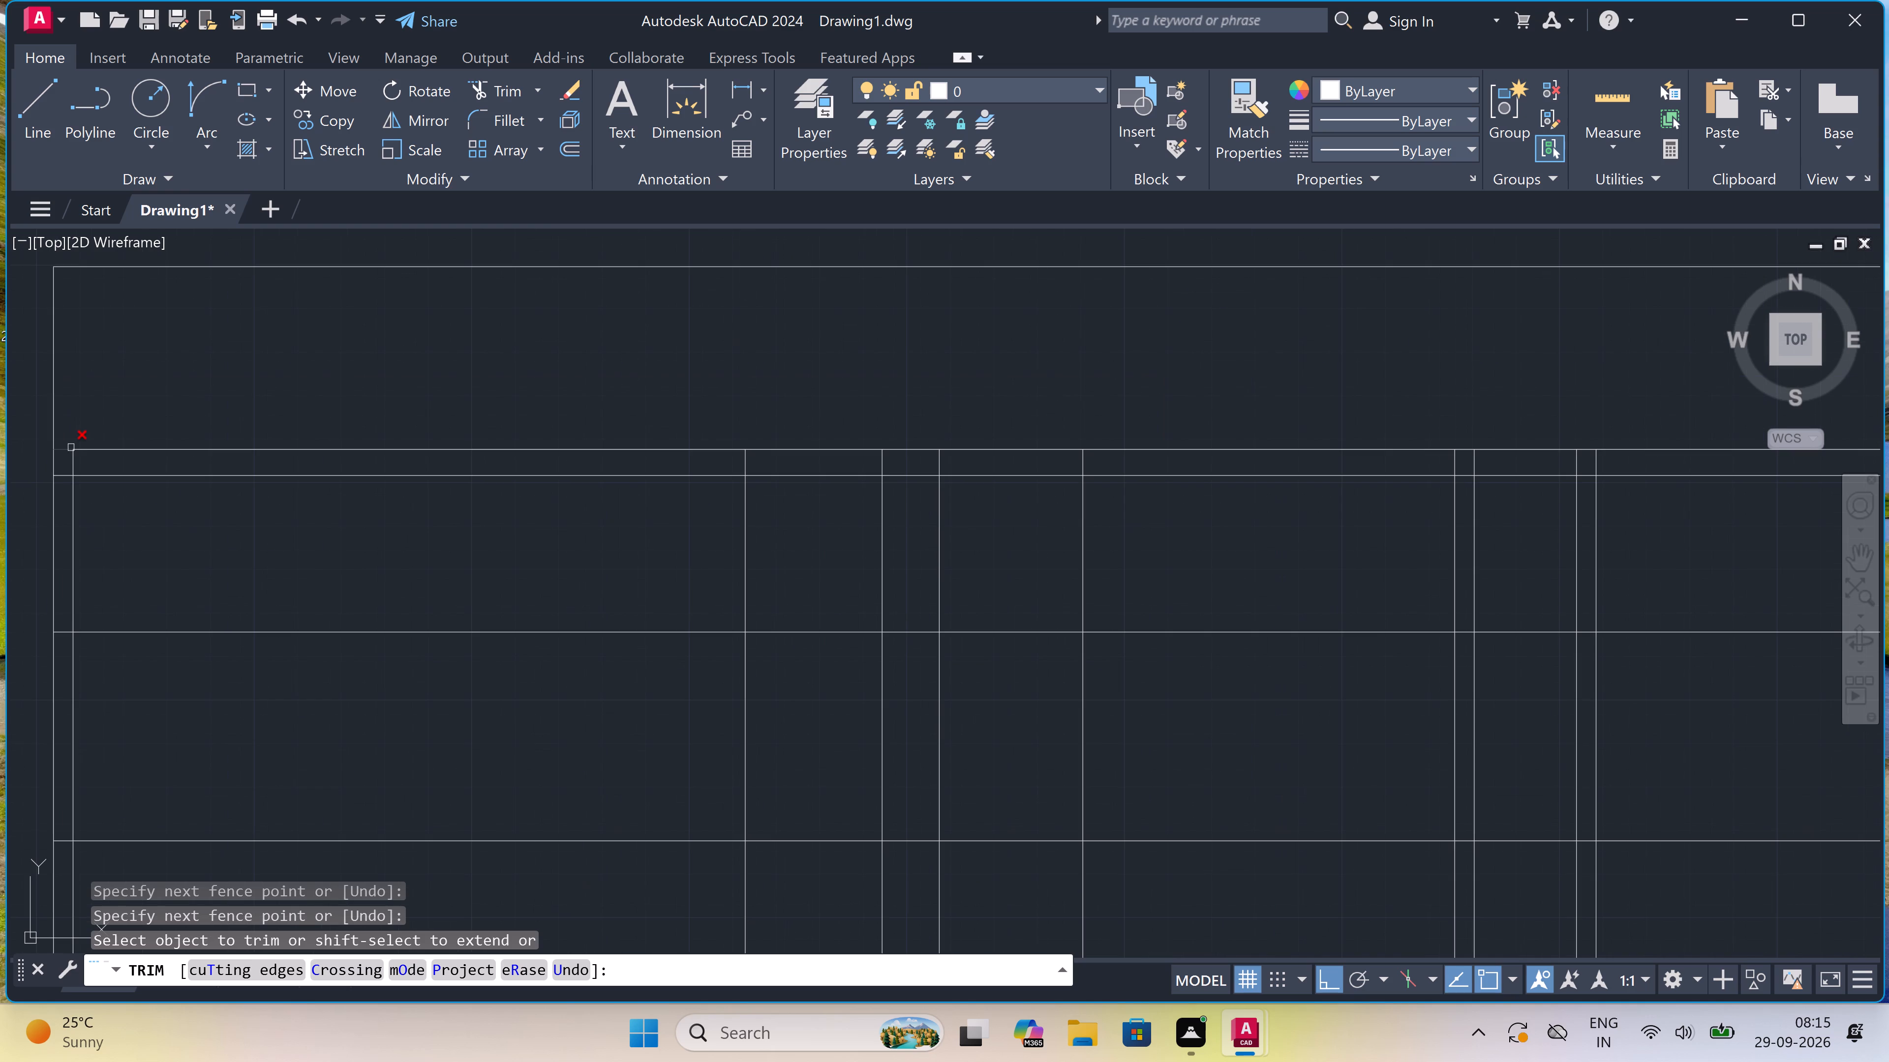
pyautogui.click(68, 460)
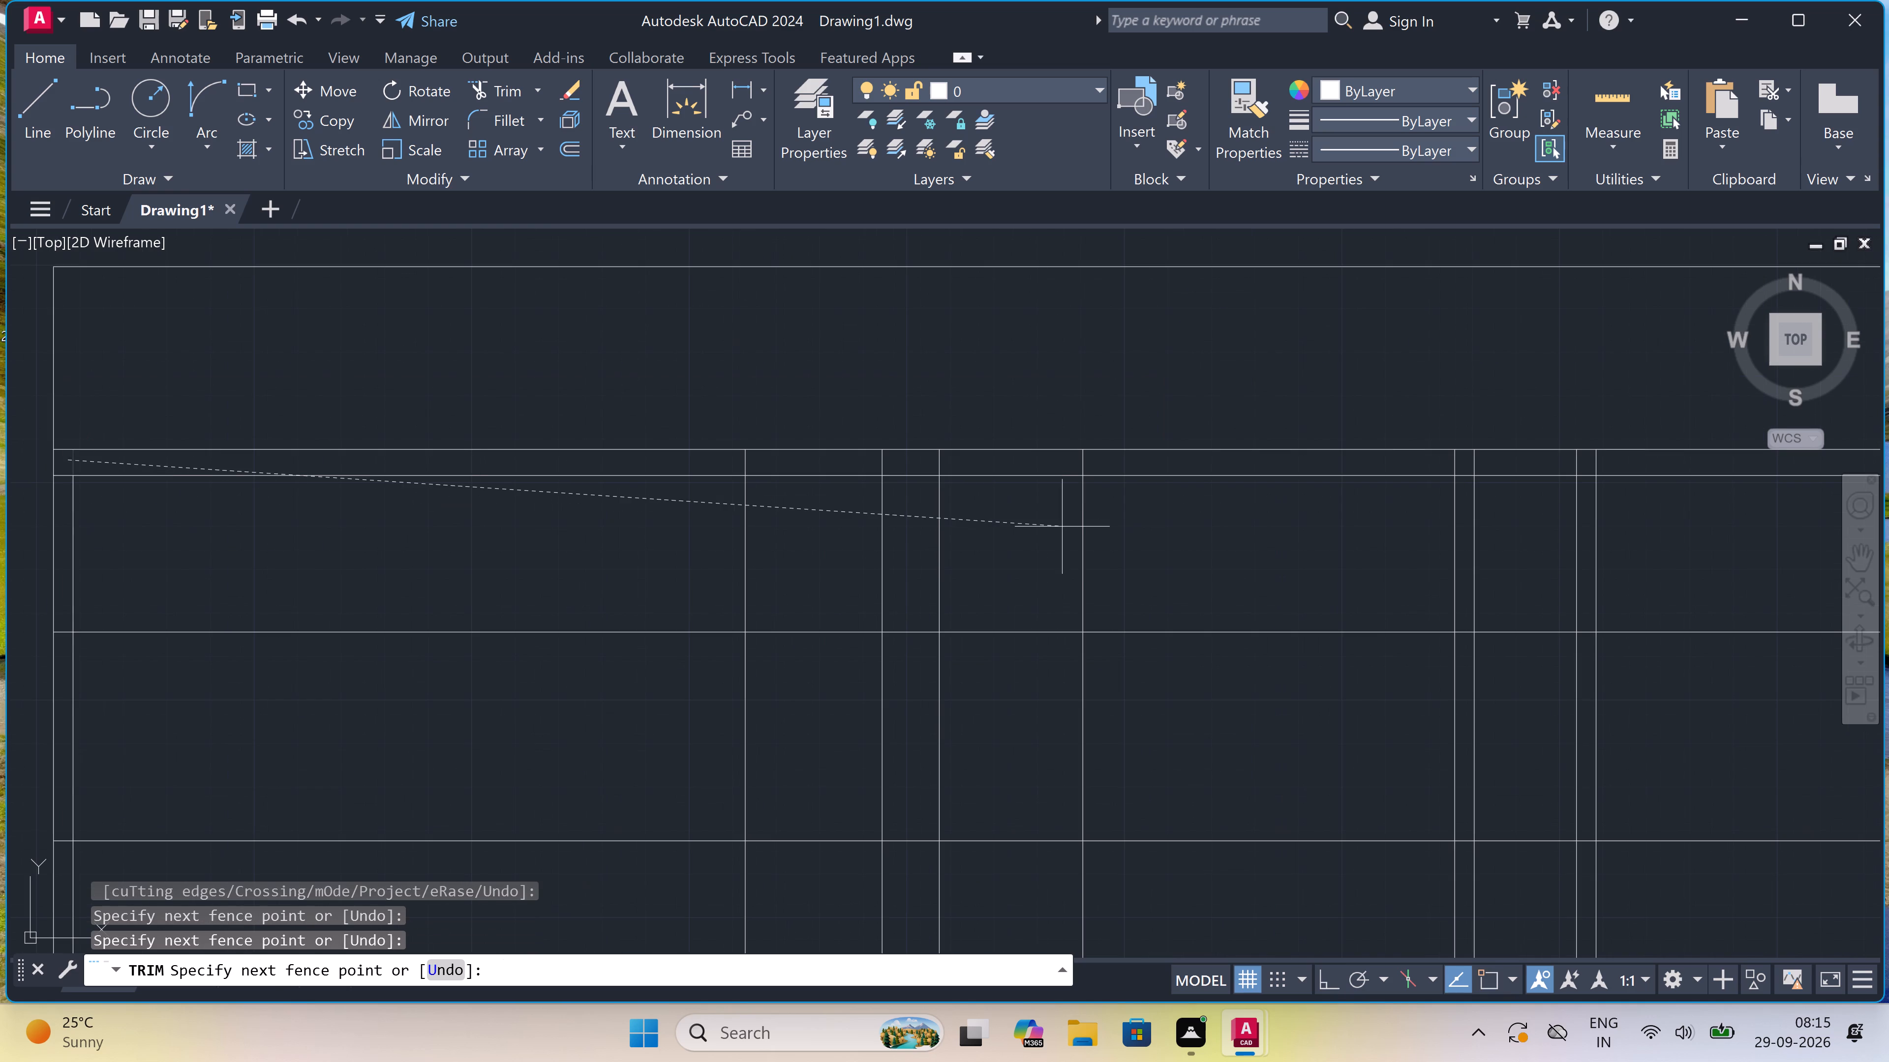
pyautogui.scroll(-2, 1070, 518)
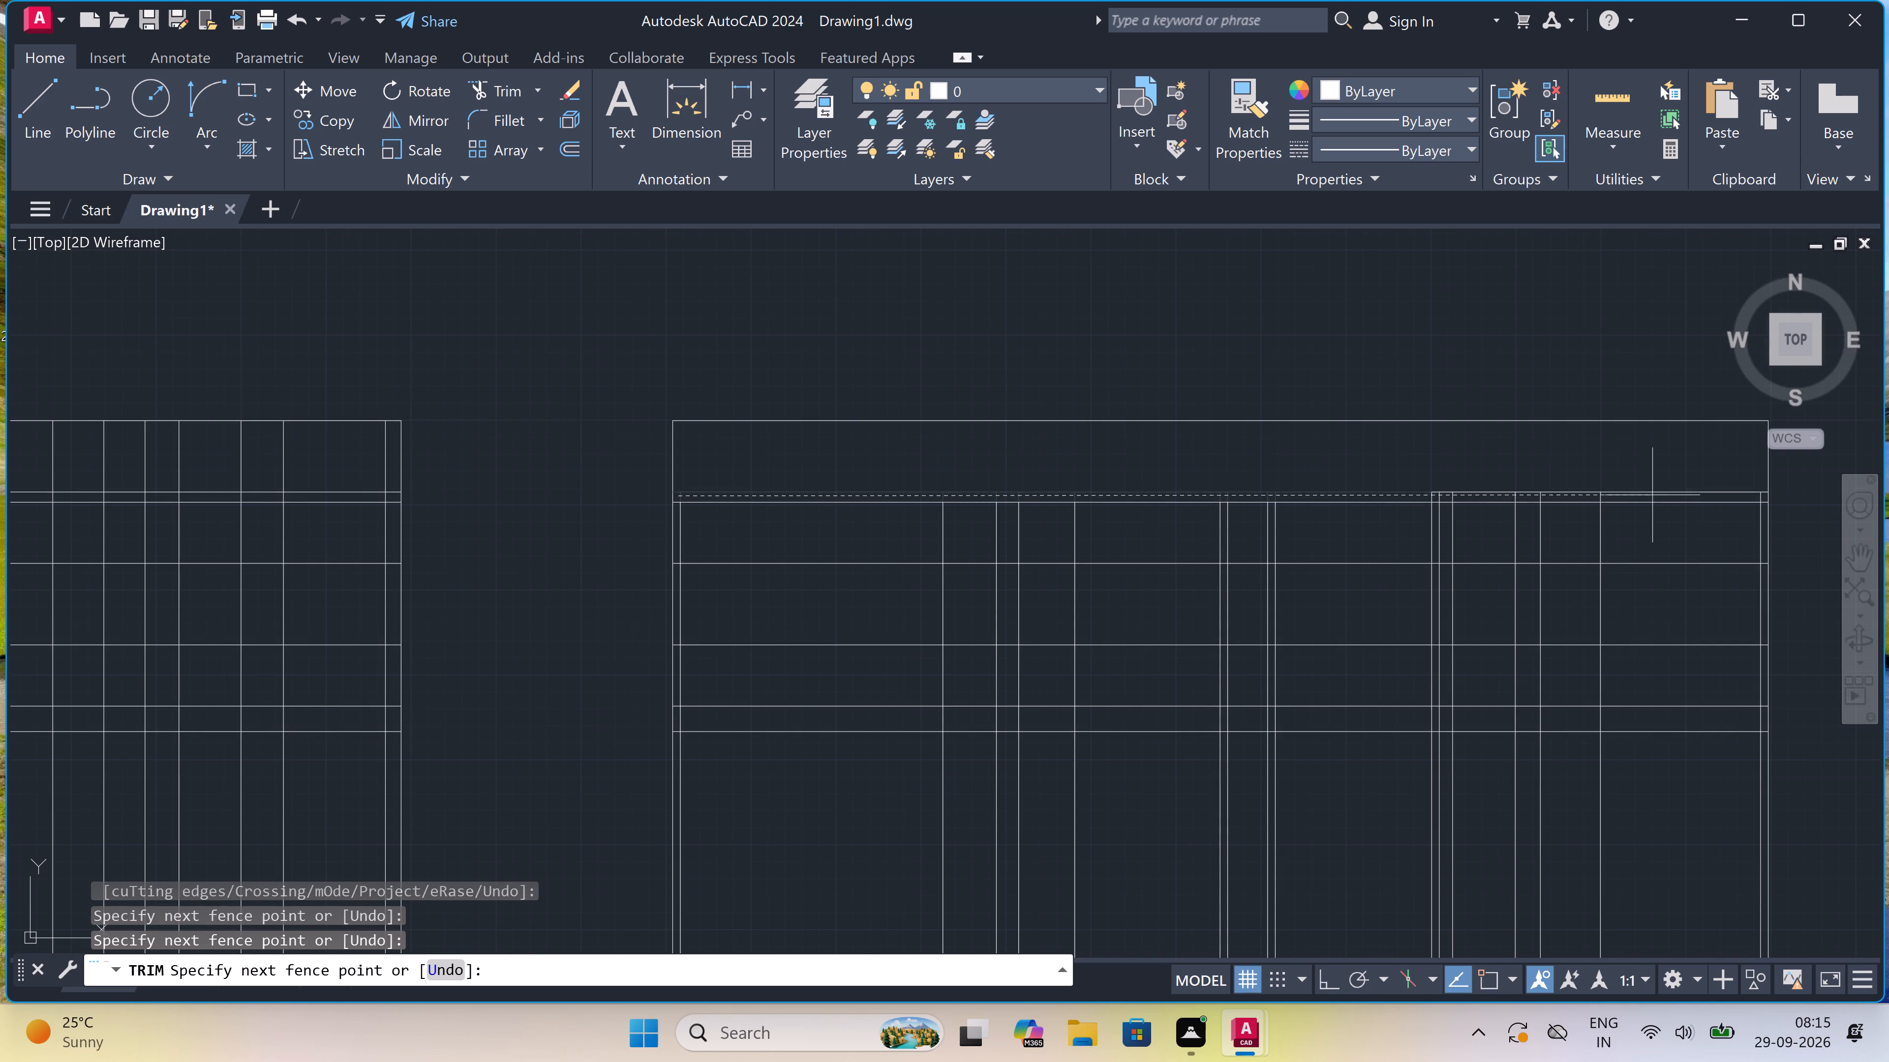
pyautogui.scroll(2, 1657, 498)
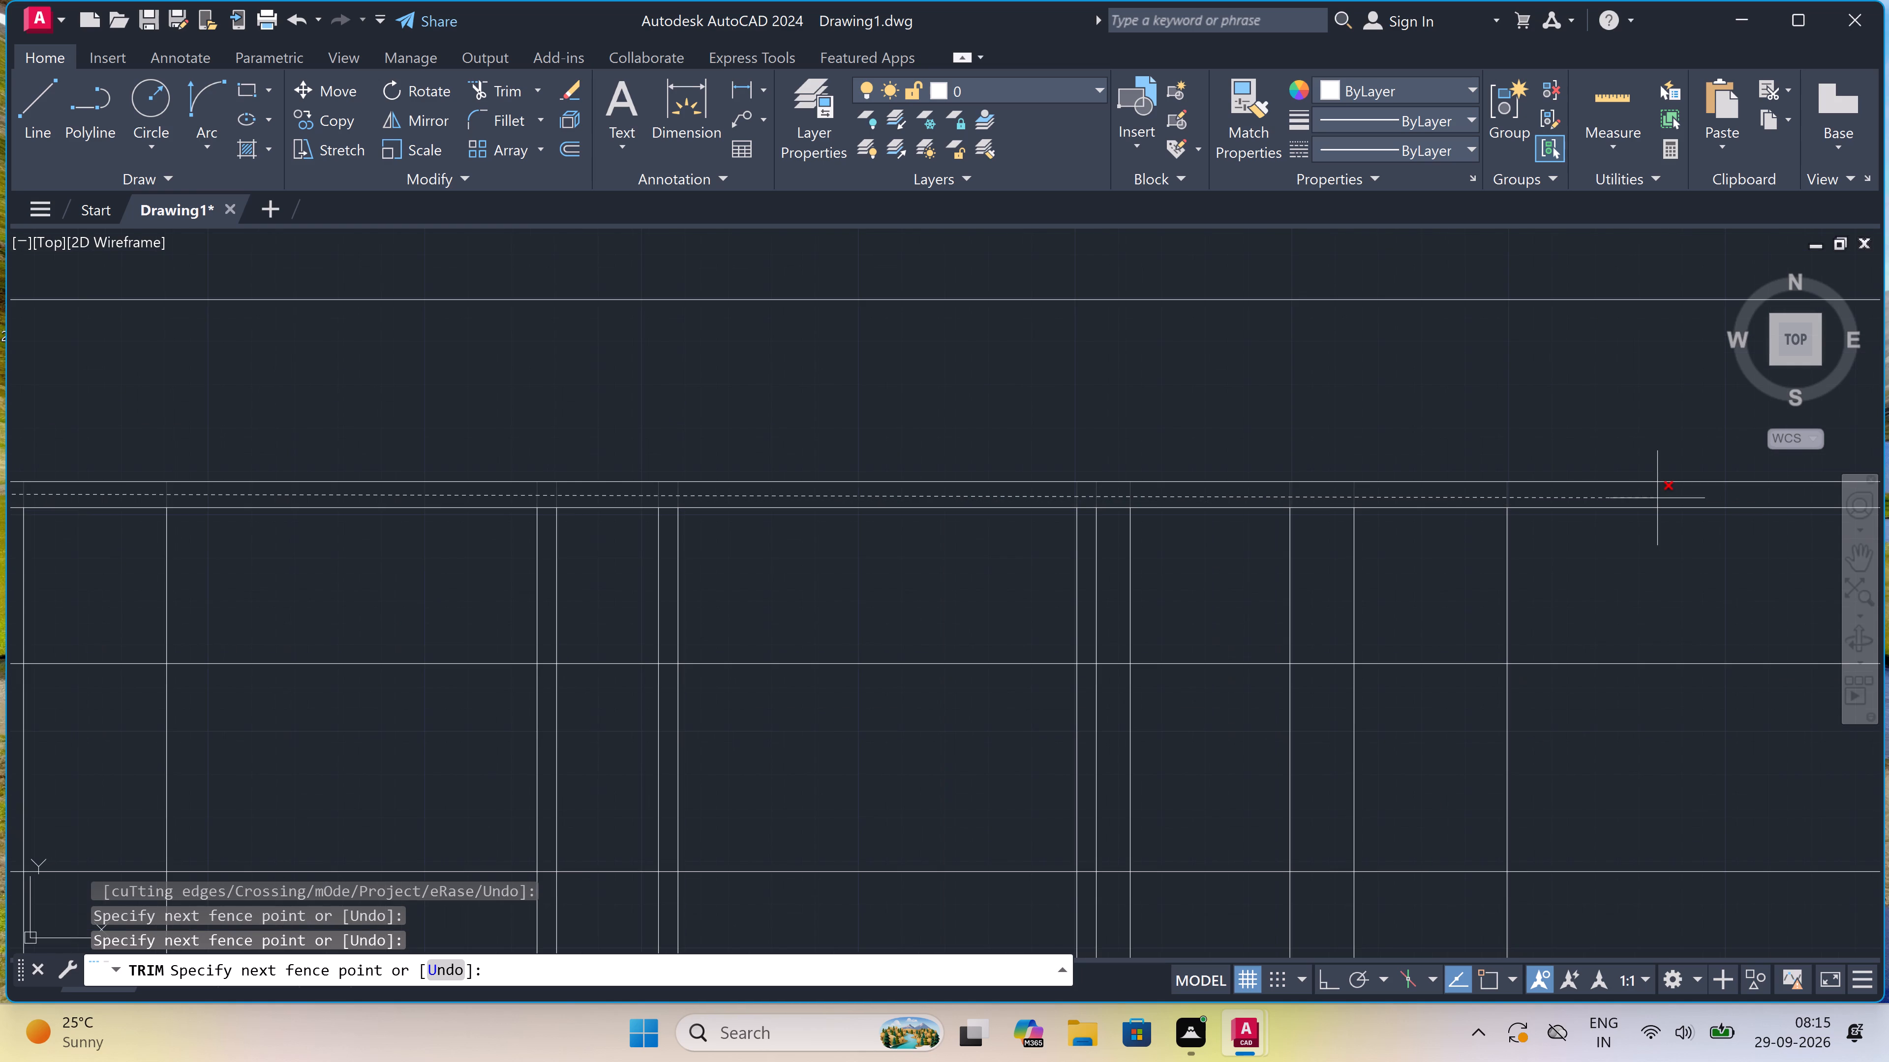
pyautogui.click(1657, 496)
pyautogui.scroll(-2, 515, 394)
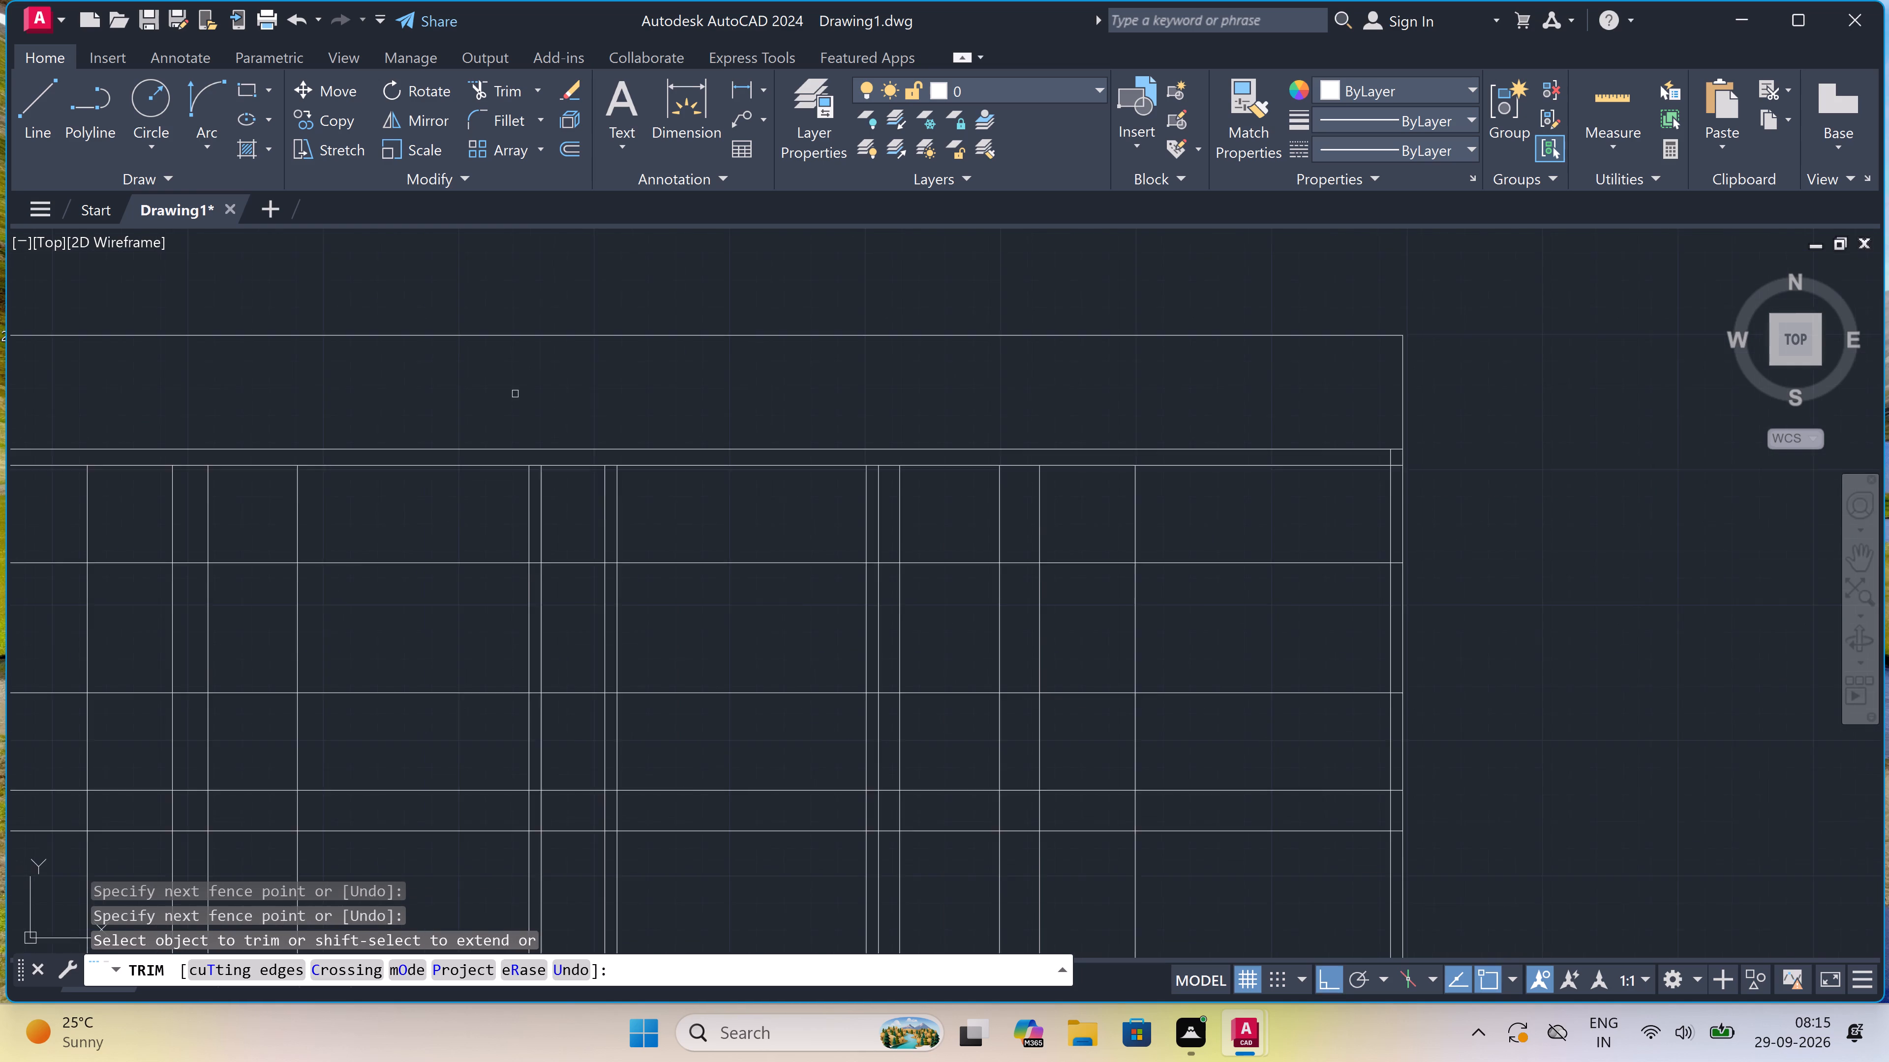
pyautogui.scroll(-2, 515, 394)
pyautogui.scroll(2, 741, 412)
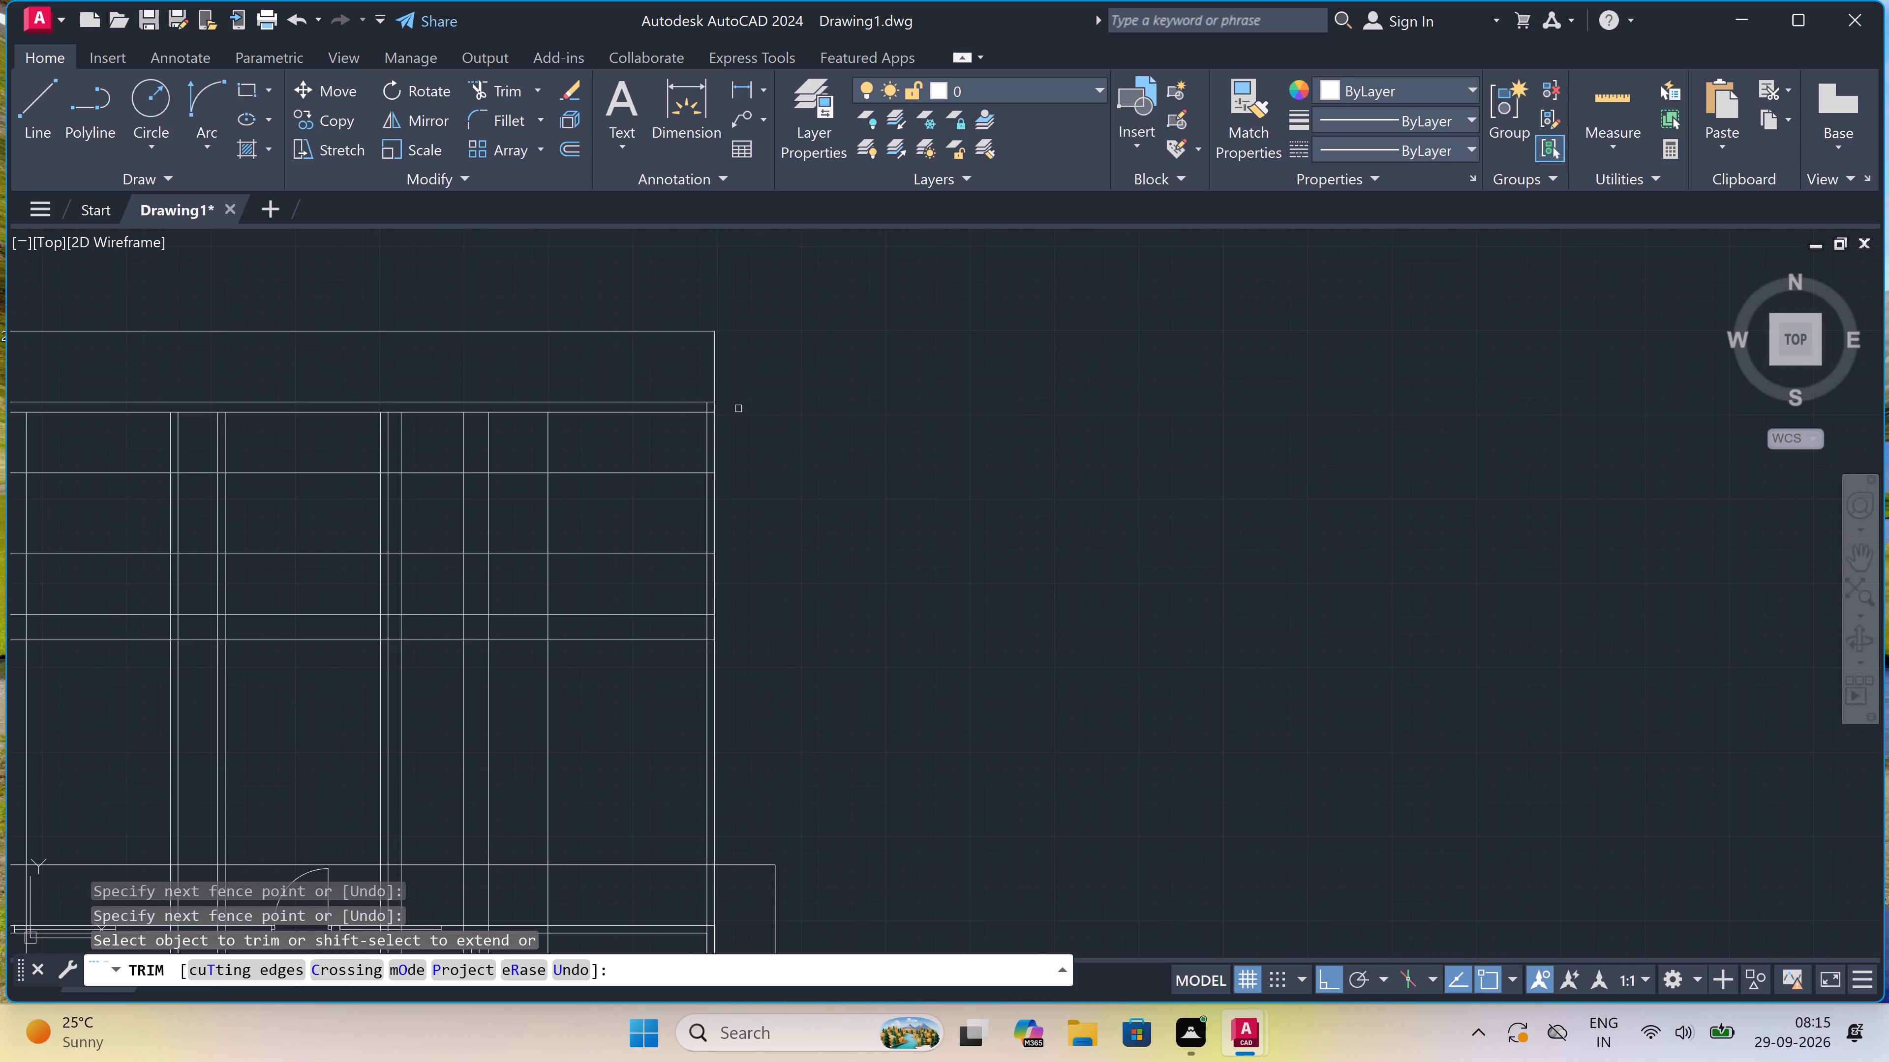
pyautogui.scroll(2, 681, 401)
pyautogui.scroll(2, 737, 427)
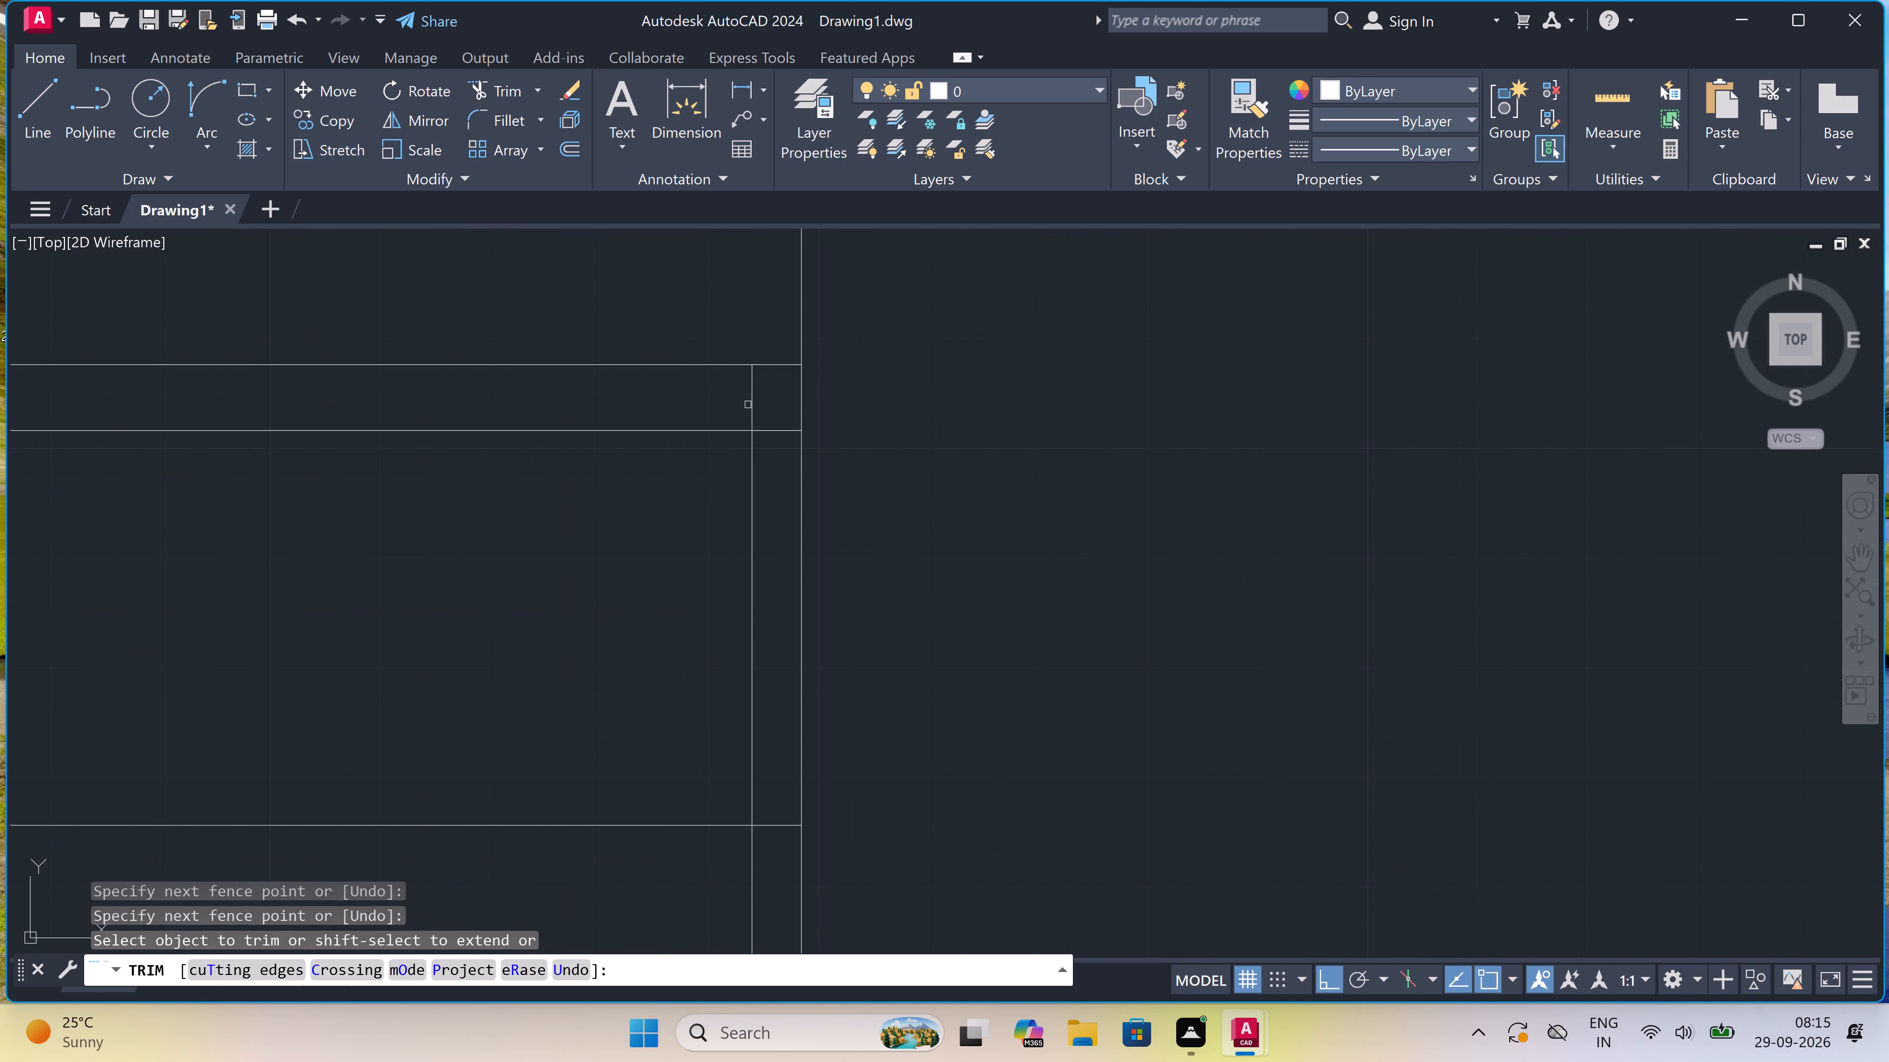
pyautogui.click(748, 405)
pyautogui.click(757, 409)
# Trim the two intermediate level lines where they cross the east grid's thin east wall strip.
pyautogui.scroll(-3, 757, 407)
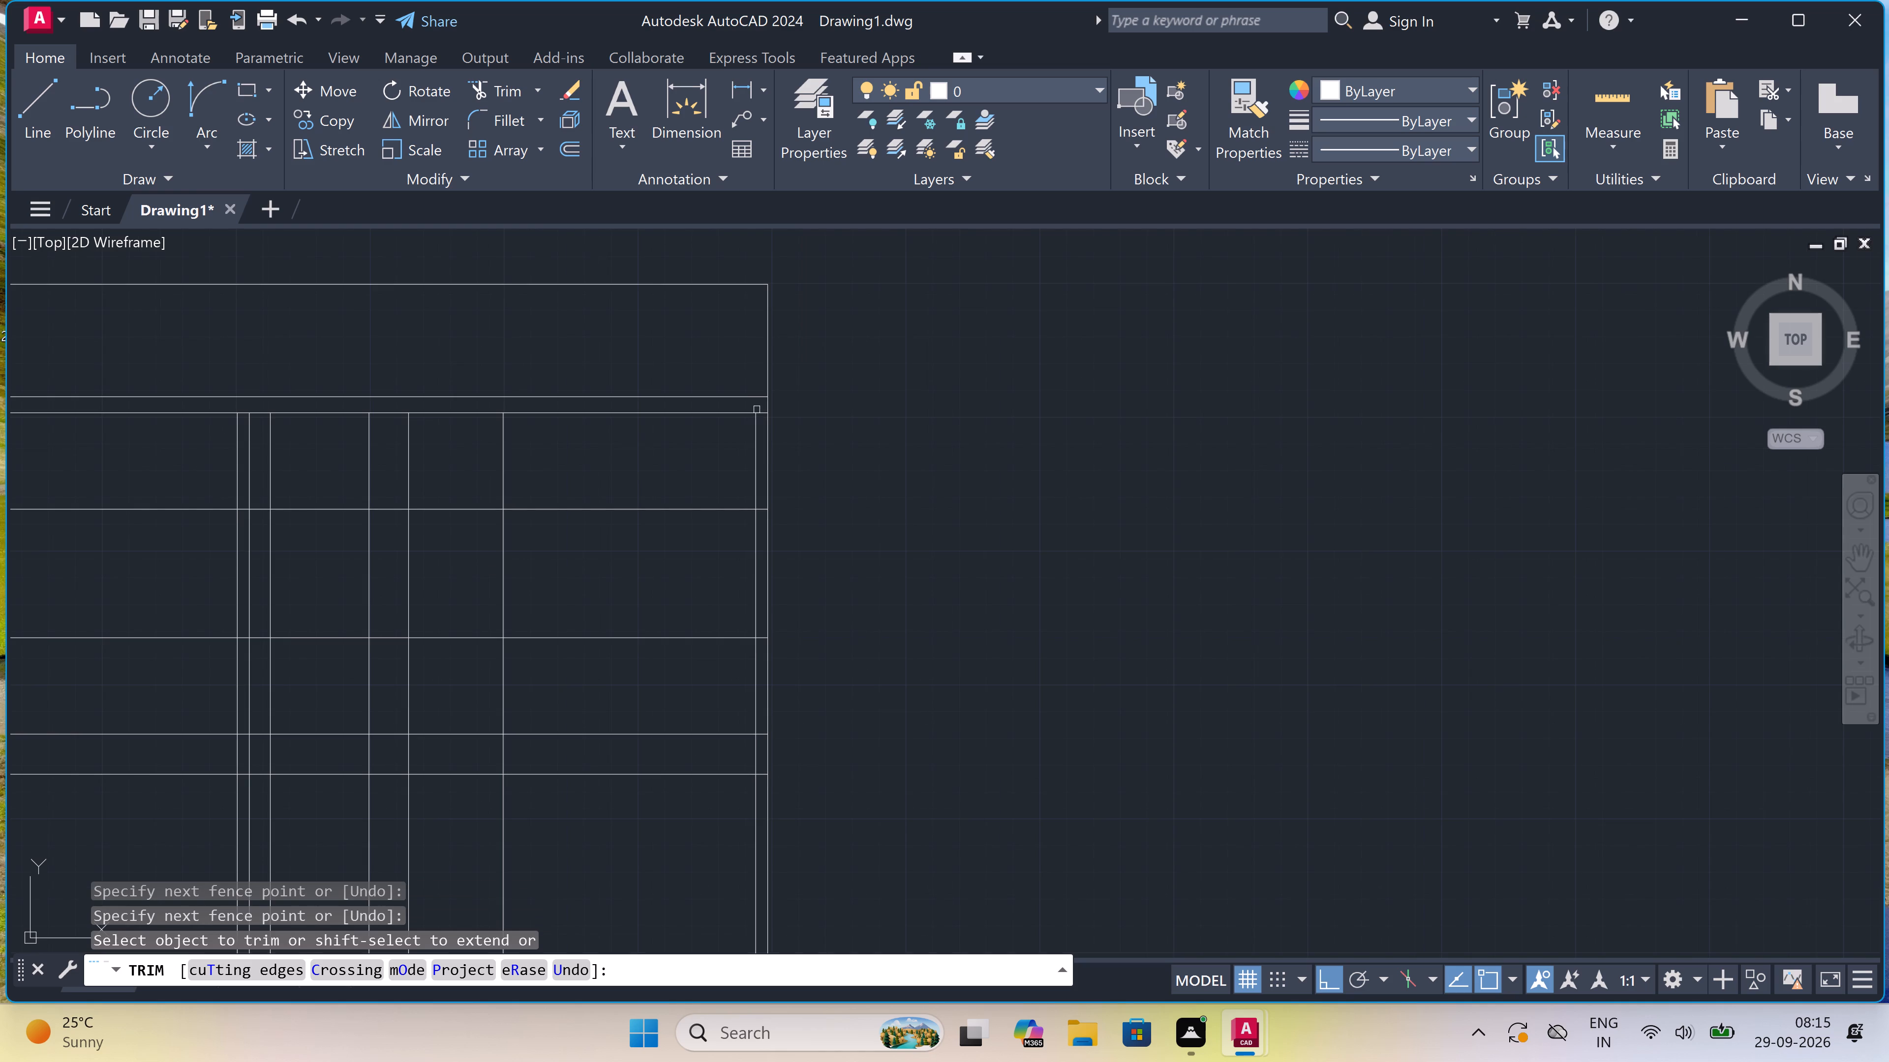
pyautogui.click(761, 439)
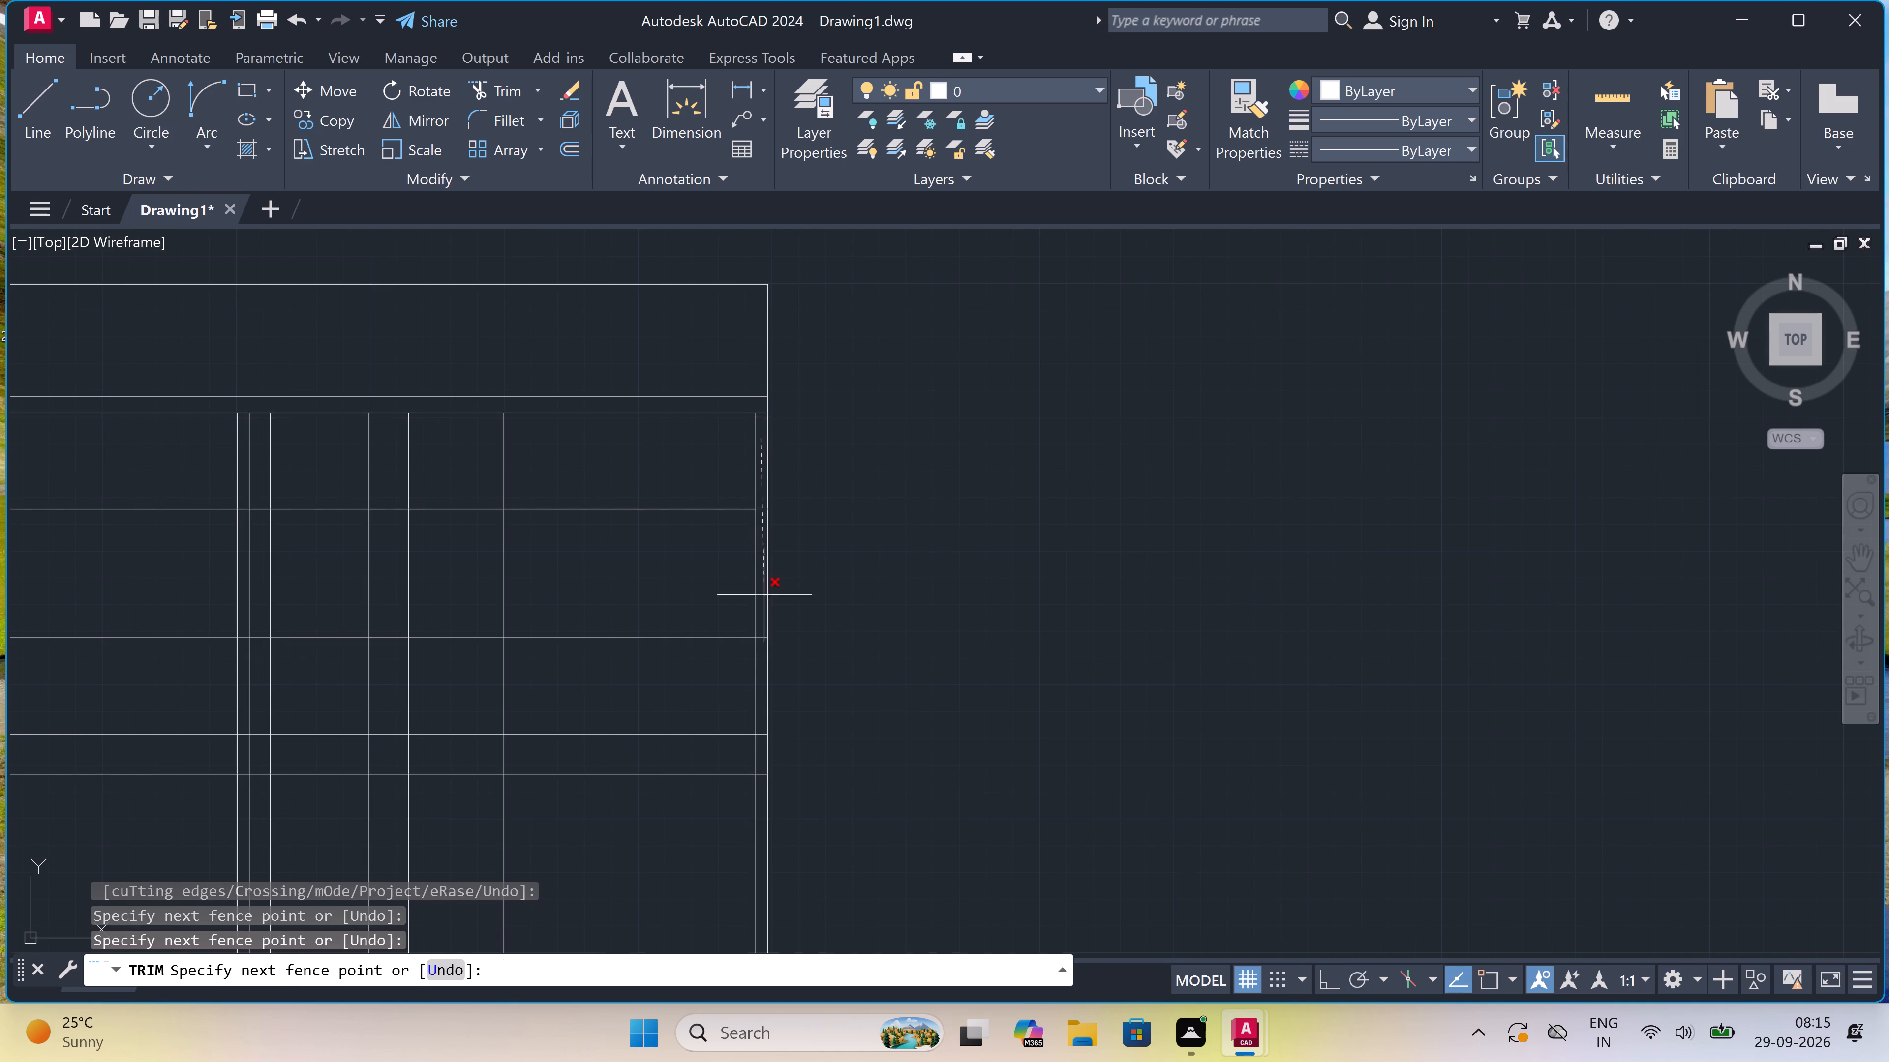
pyautogui.scroll(3, 762, 677)
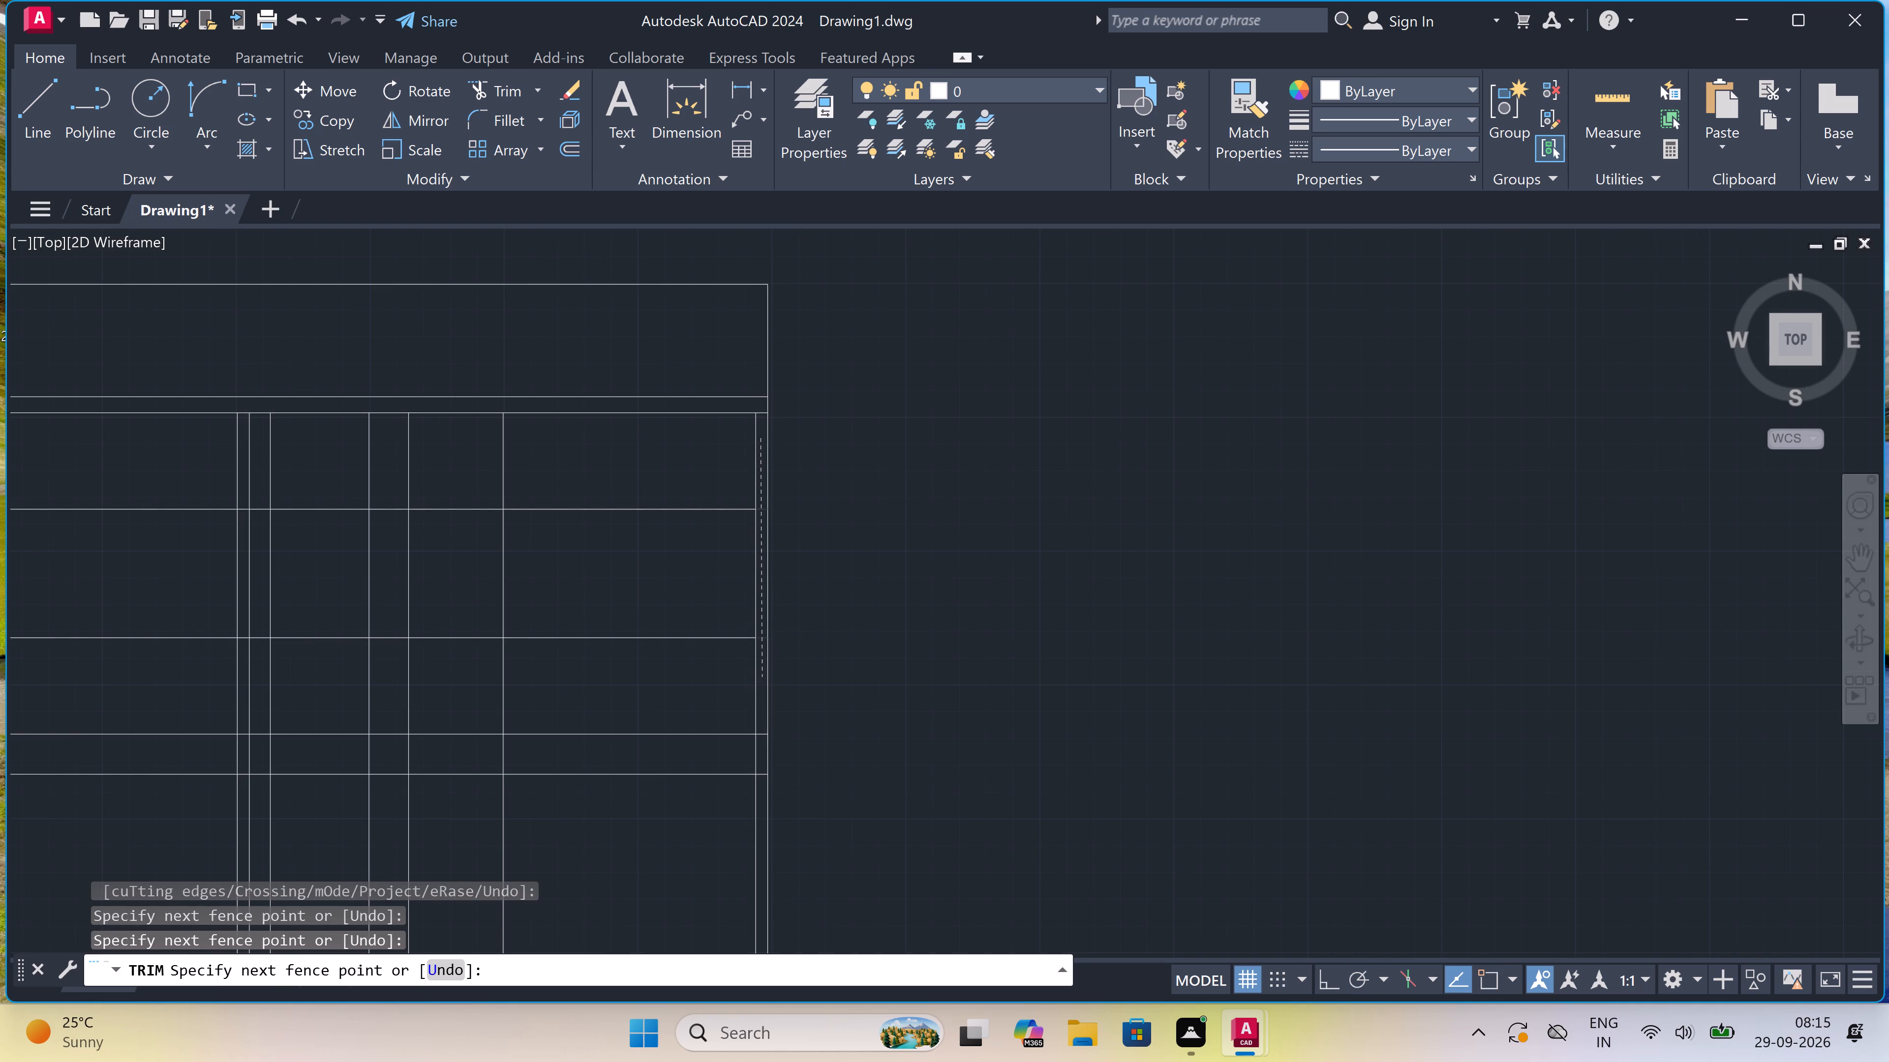
pyautogui.click(760, 674)
# Trim the inner vertical lines between the two lowest level lines of the east grid, from east wall to west wall.
pyautogui.scroll(-3, 760, 673)
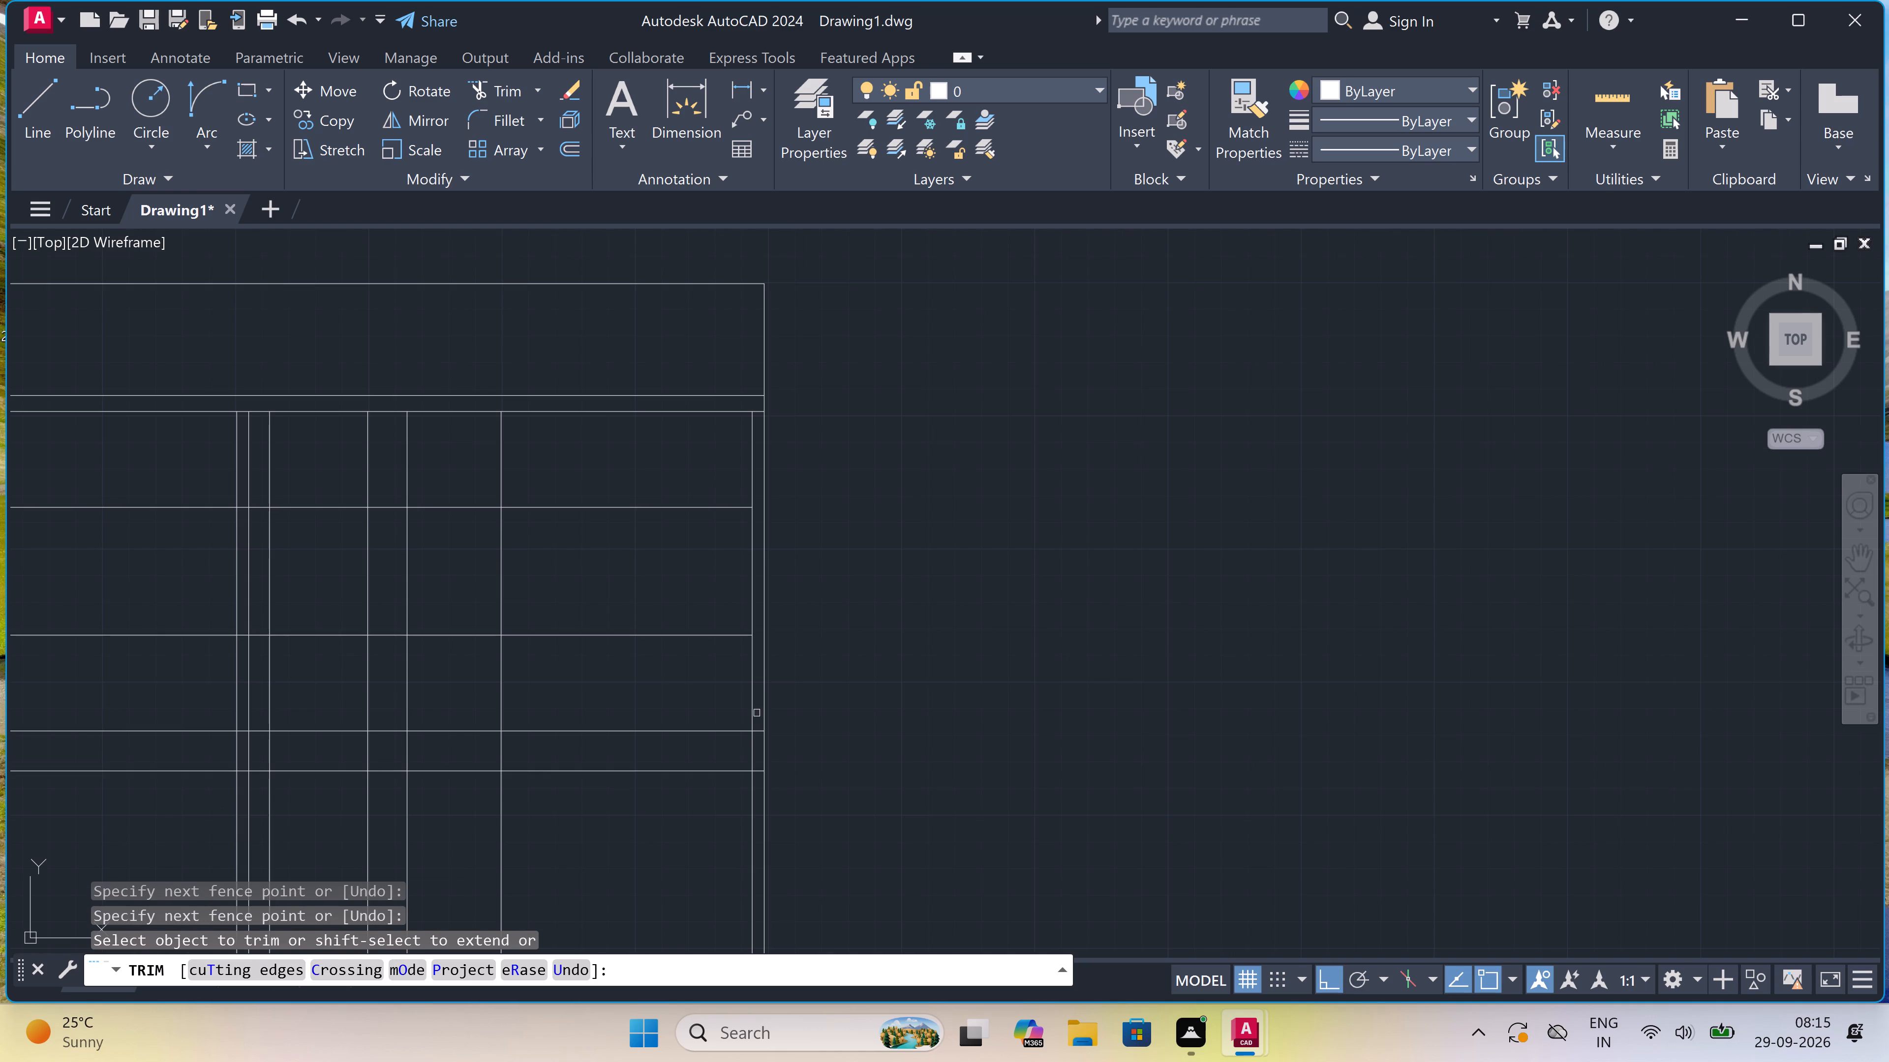
pyautogui.scroll(2, 755, 742)
pyautogui.click(755, 741)
pyautogui.scroll(-2, 486, 744)
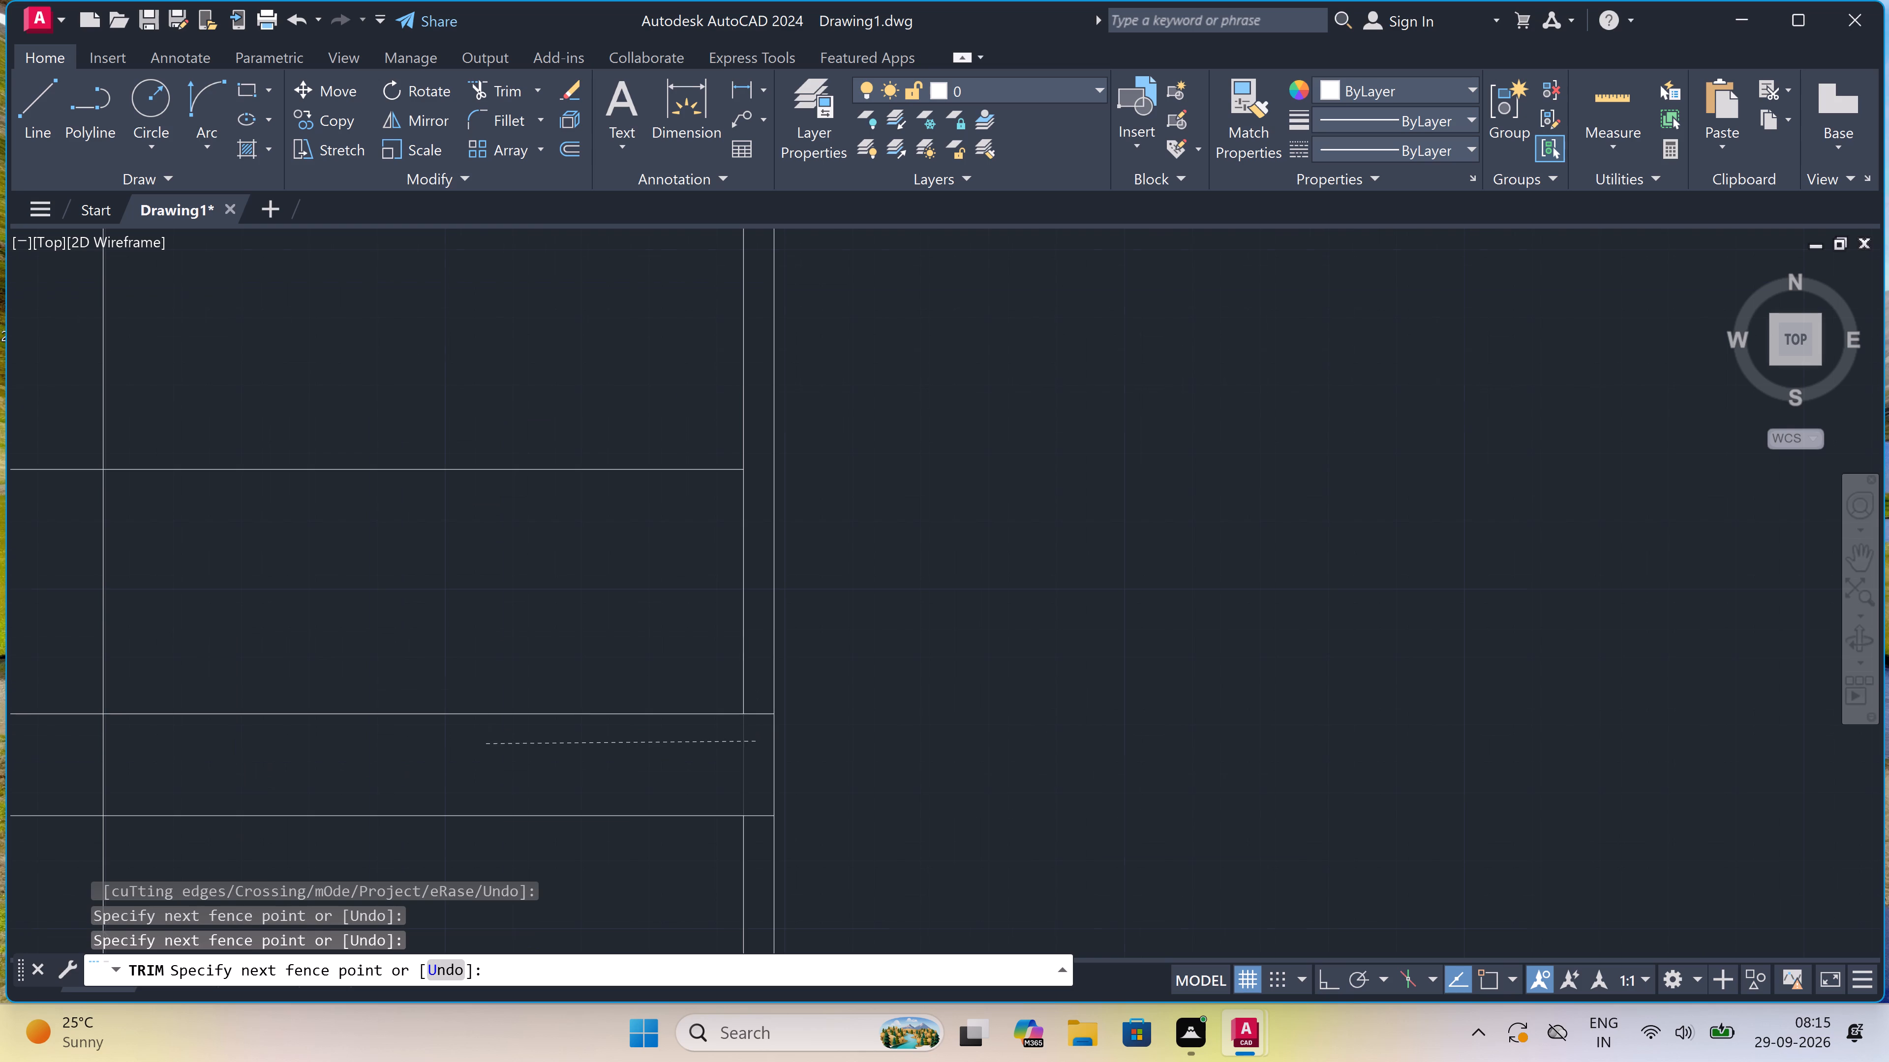
pyautogui.scroll(-3, 487, 744)
pyautogui.scroll(2, 130, 736)
pyautogui.scroll(2, 37, 754)
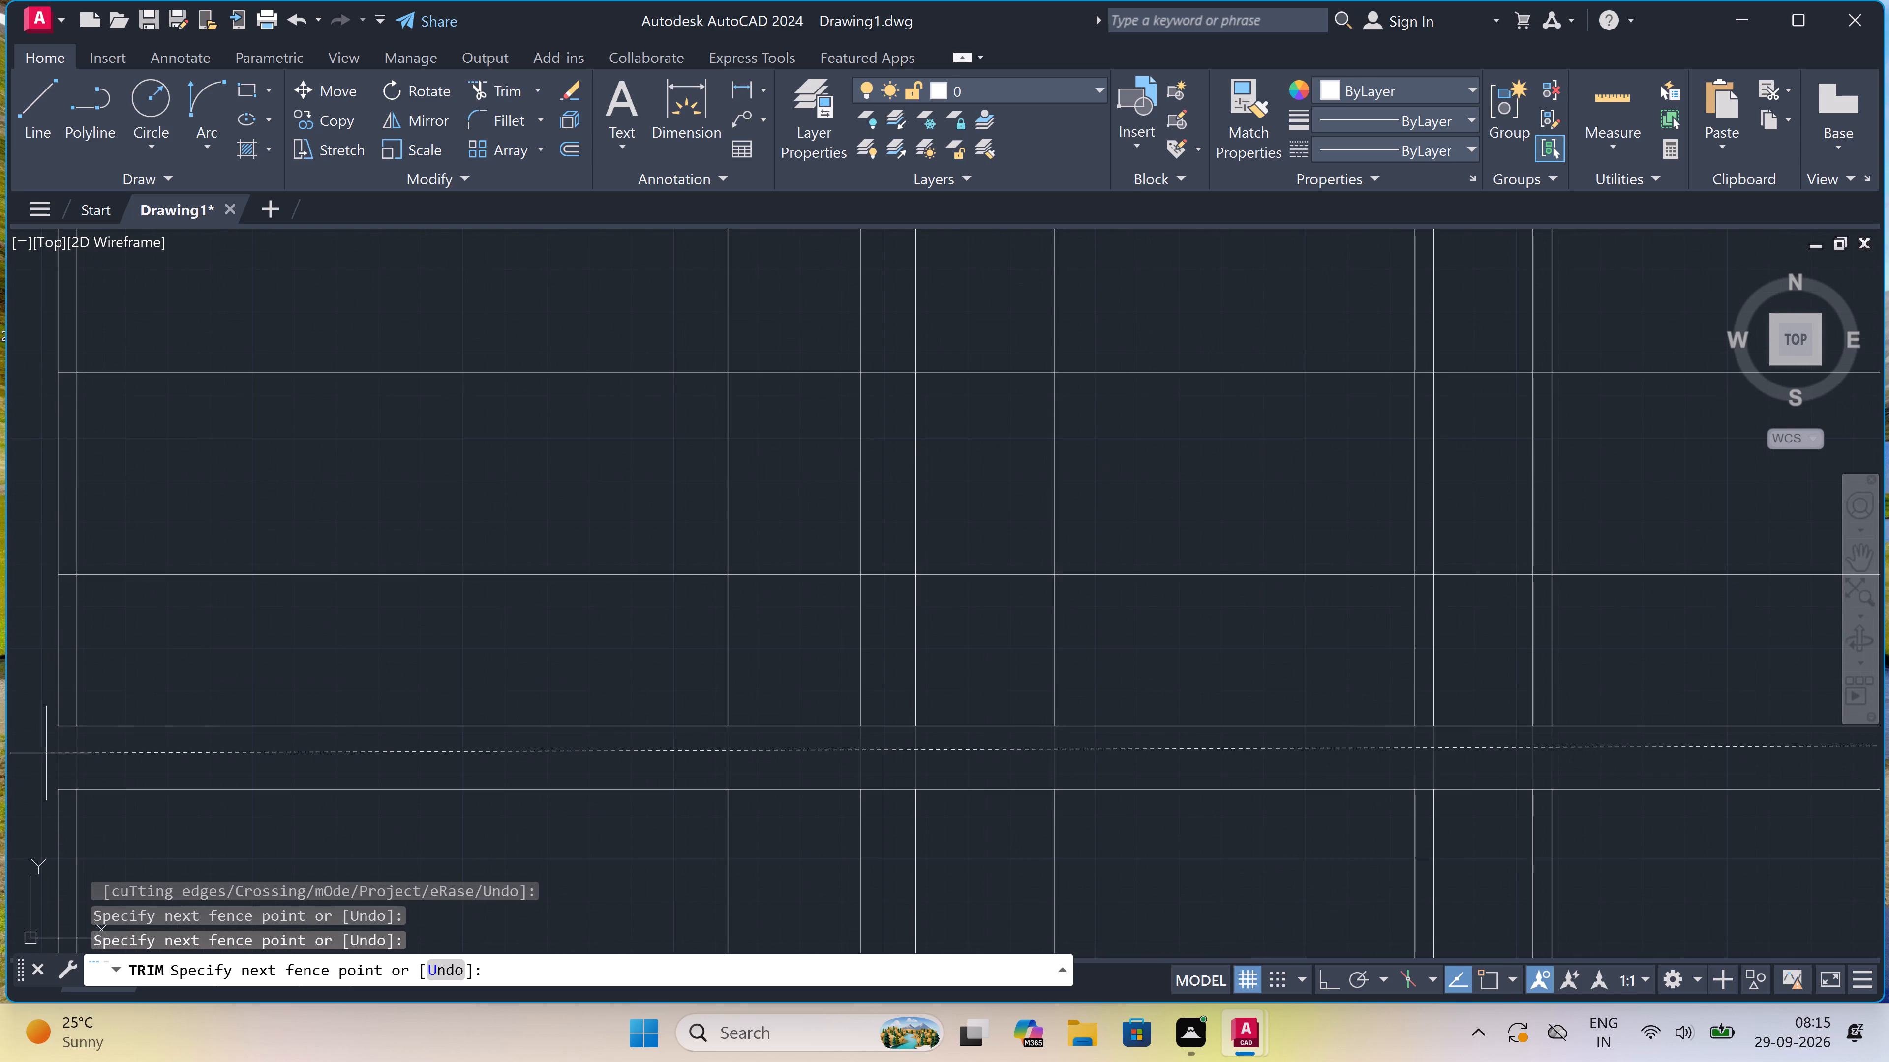
pyautogui.scroll(2, 64, 753)
pyautogui.click(68, 749)
# Trim all vertical construction lines between the east grid's lowest level line and the plan outline below it.
pyautogui.scroll(-1, 651, 726)
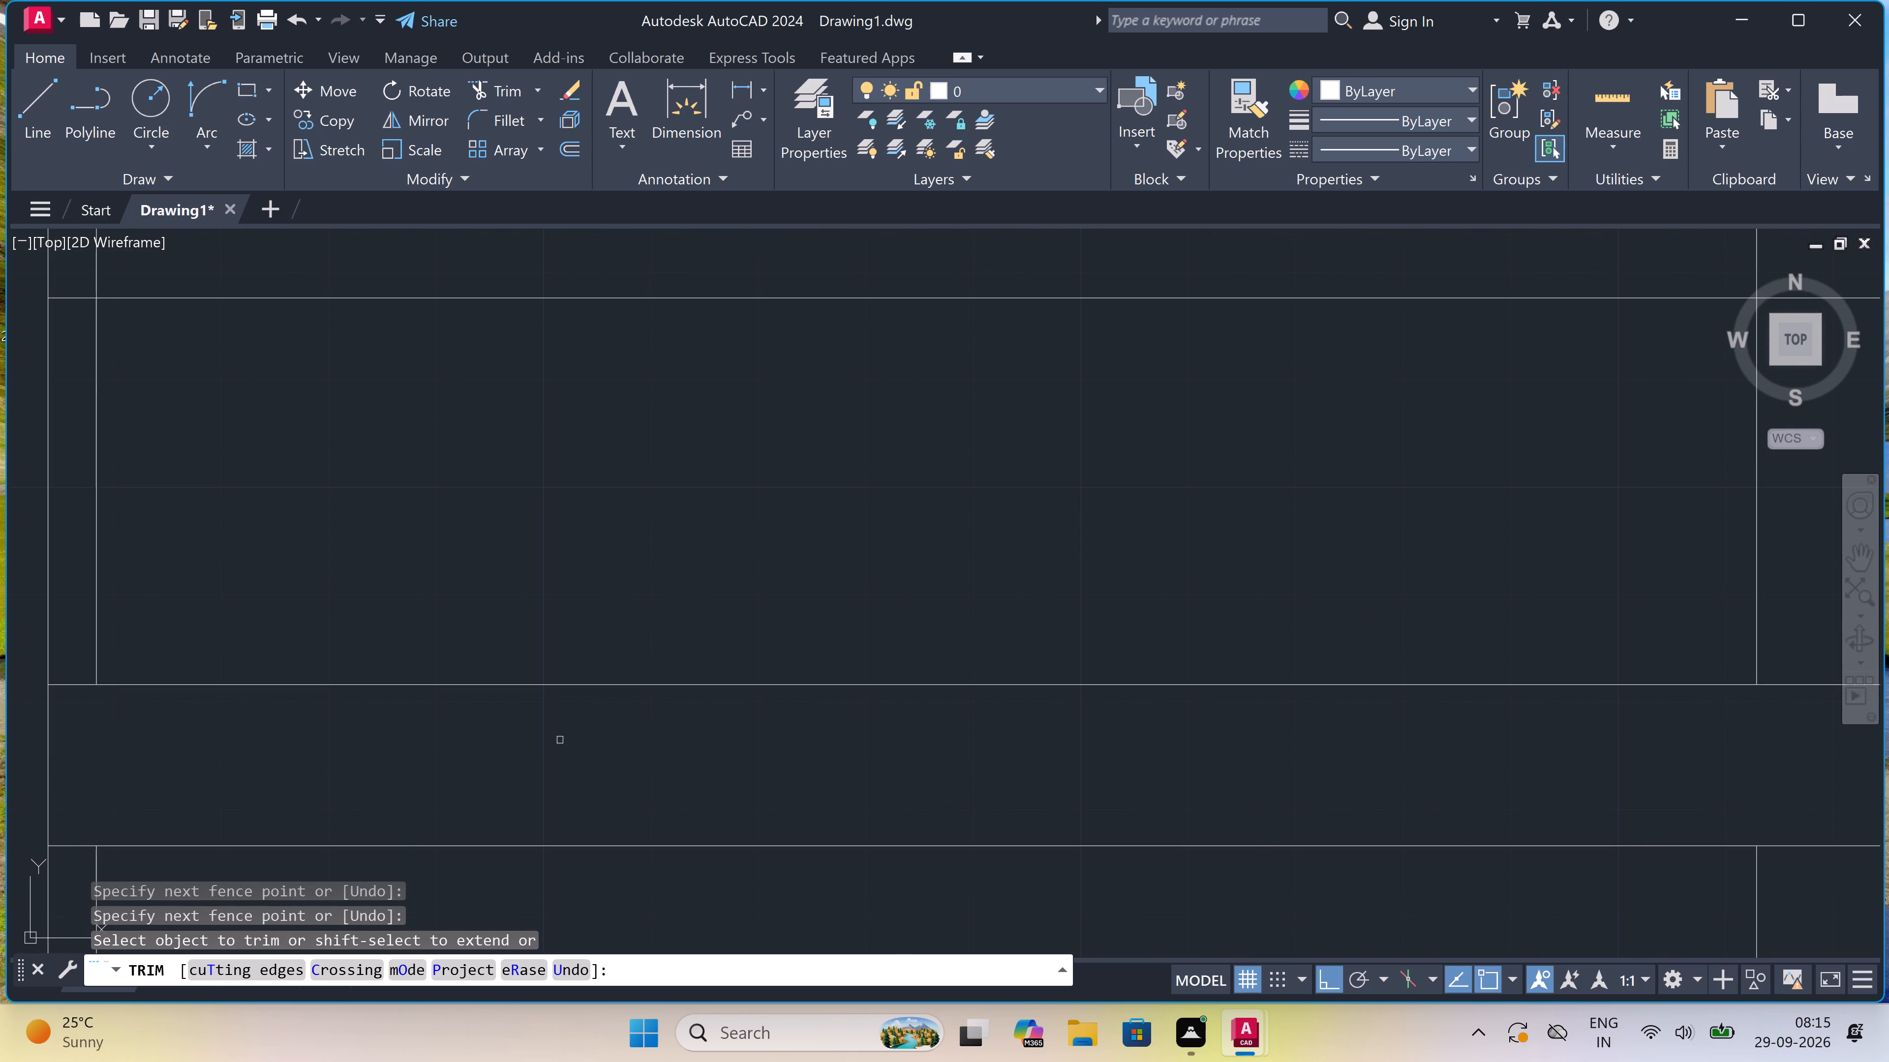
pyautogui.scroll(-4, 650, 726)
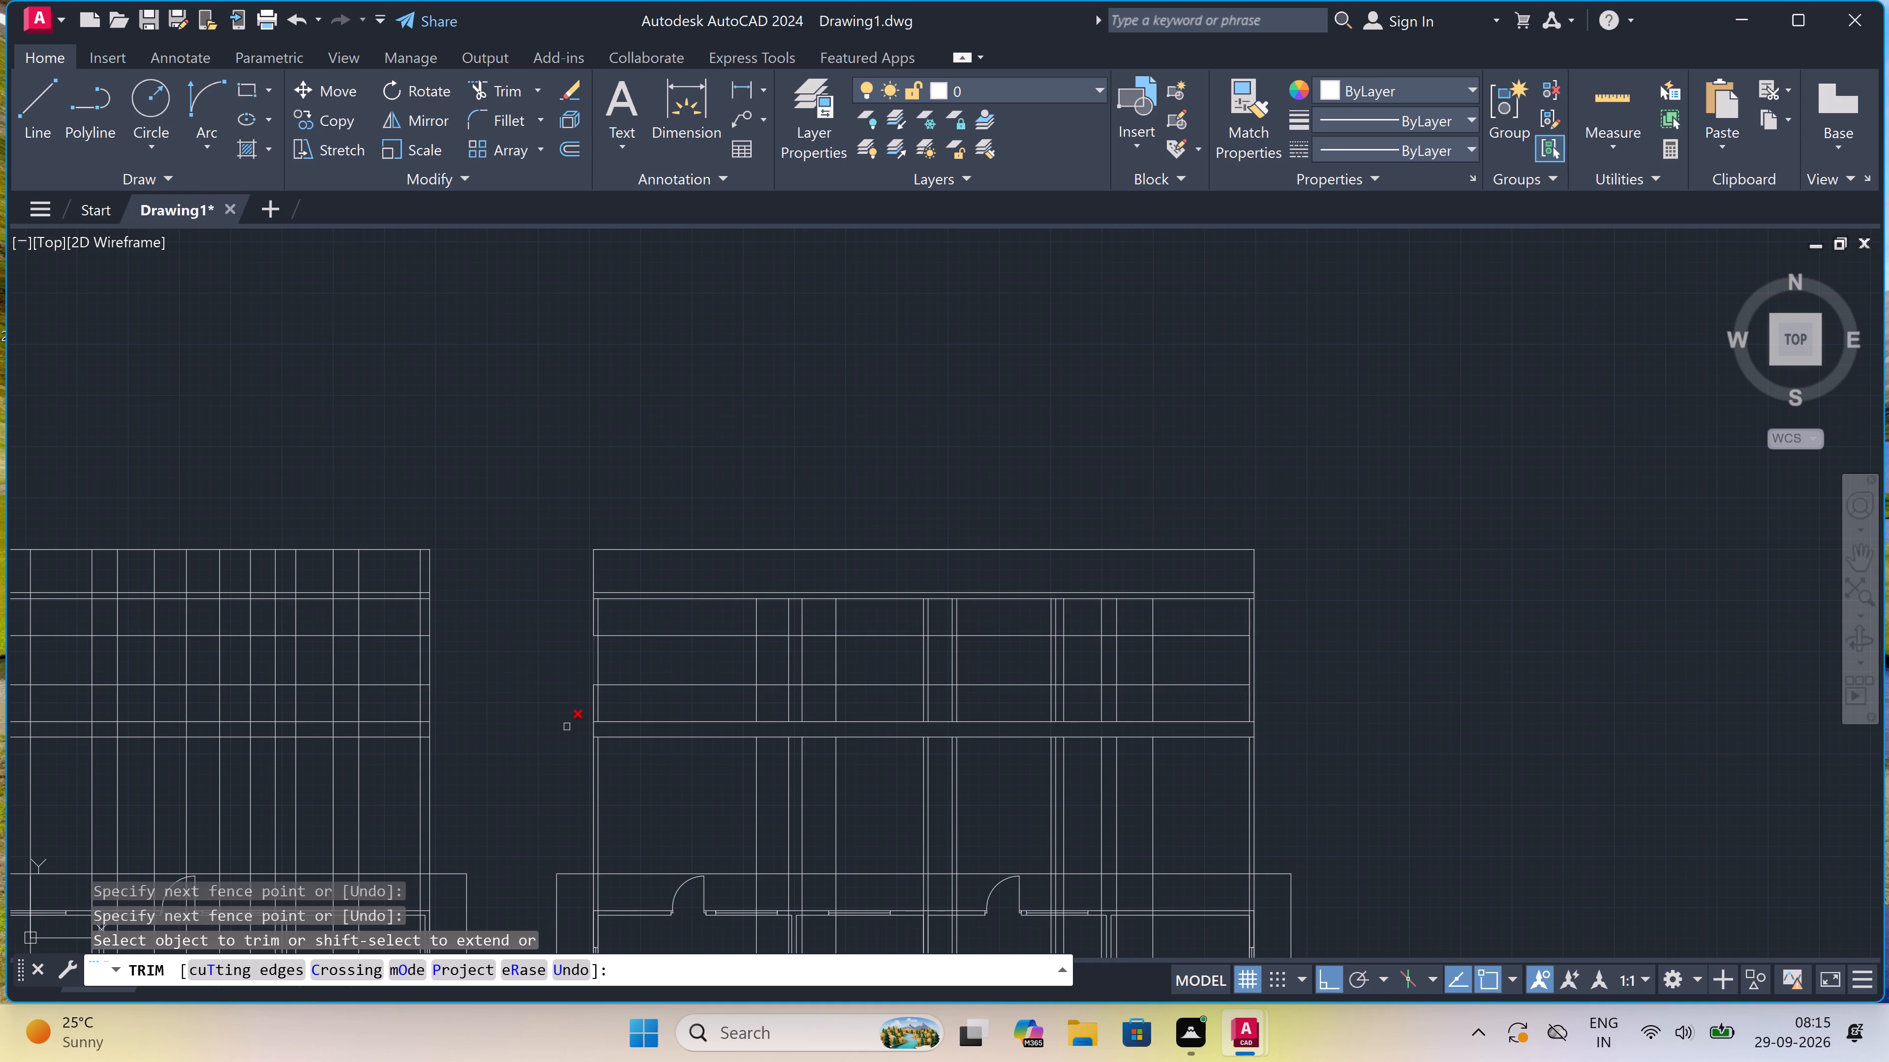
pyautogui.moveTo(539, 811); pyautogui.dragTo(541, 818)
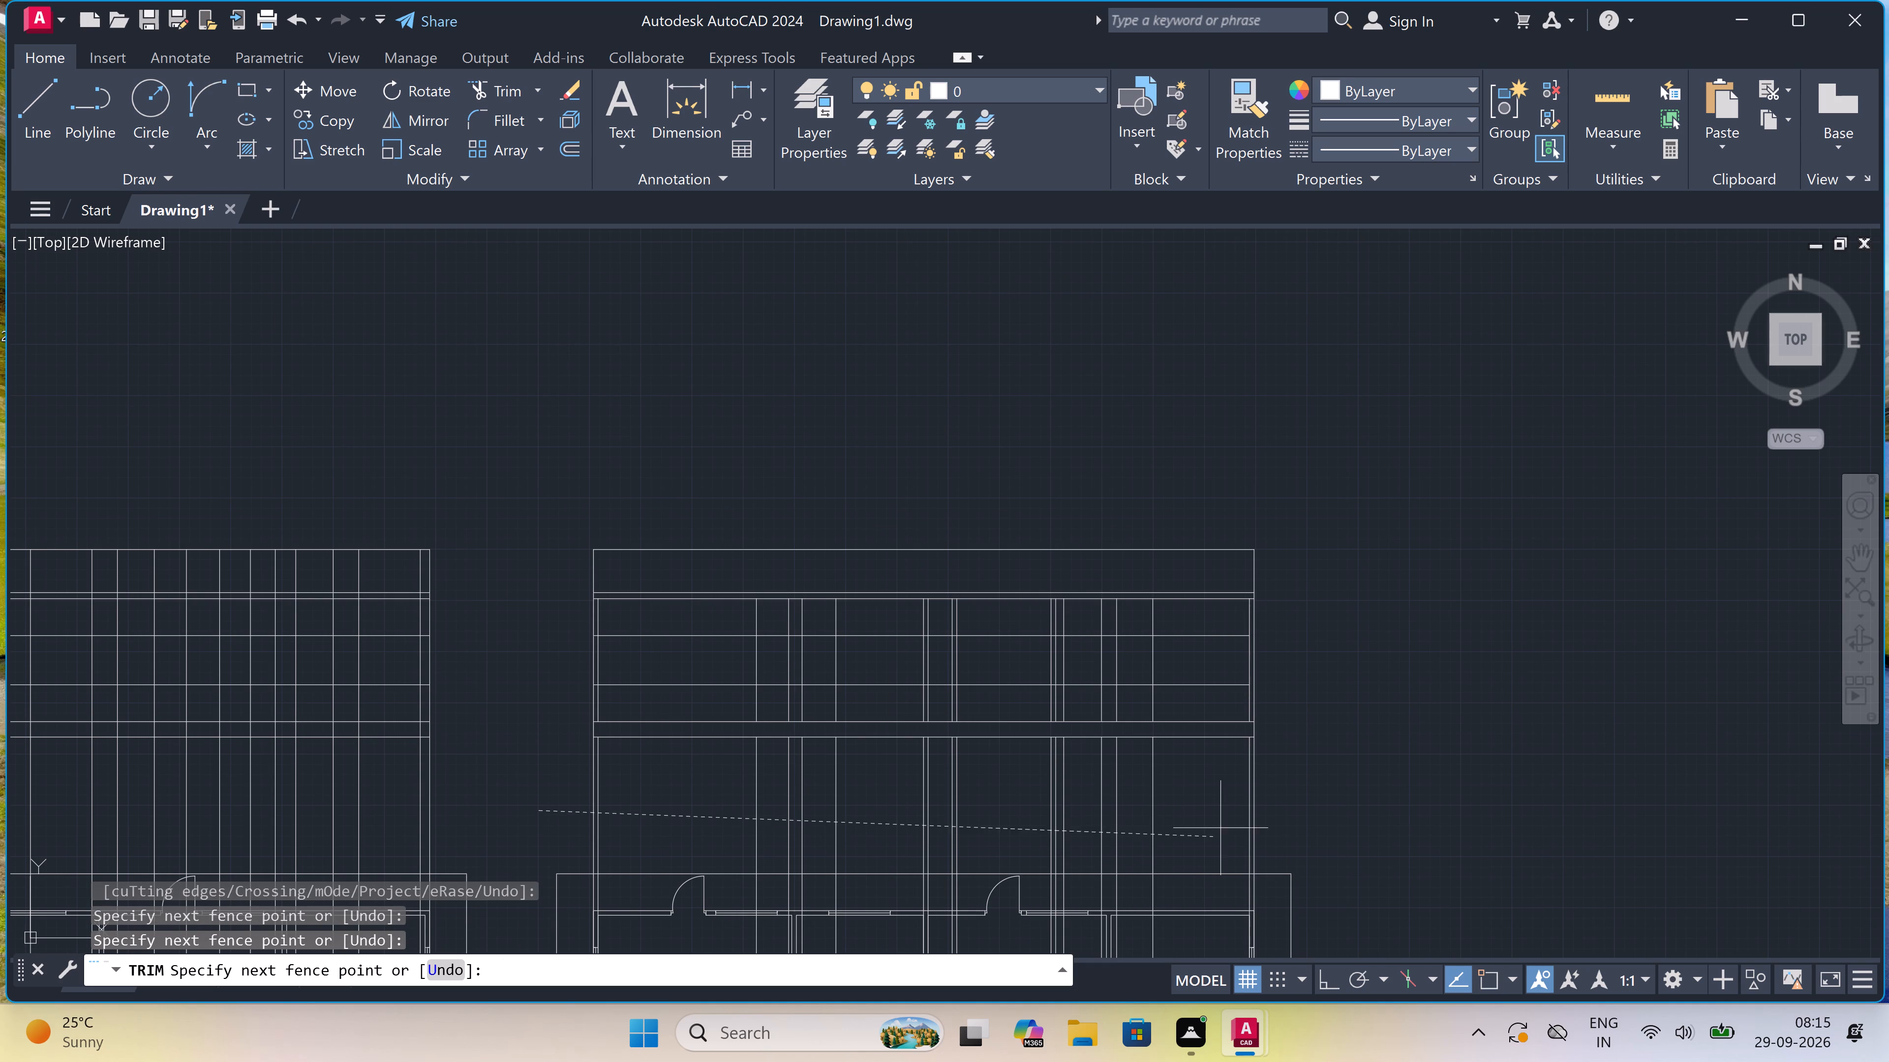
pyautogui.click(1313, 787)
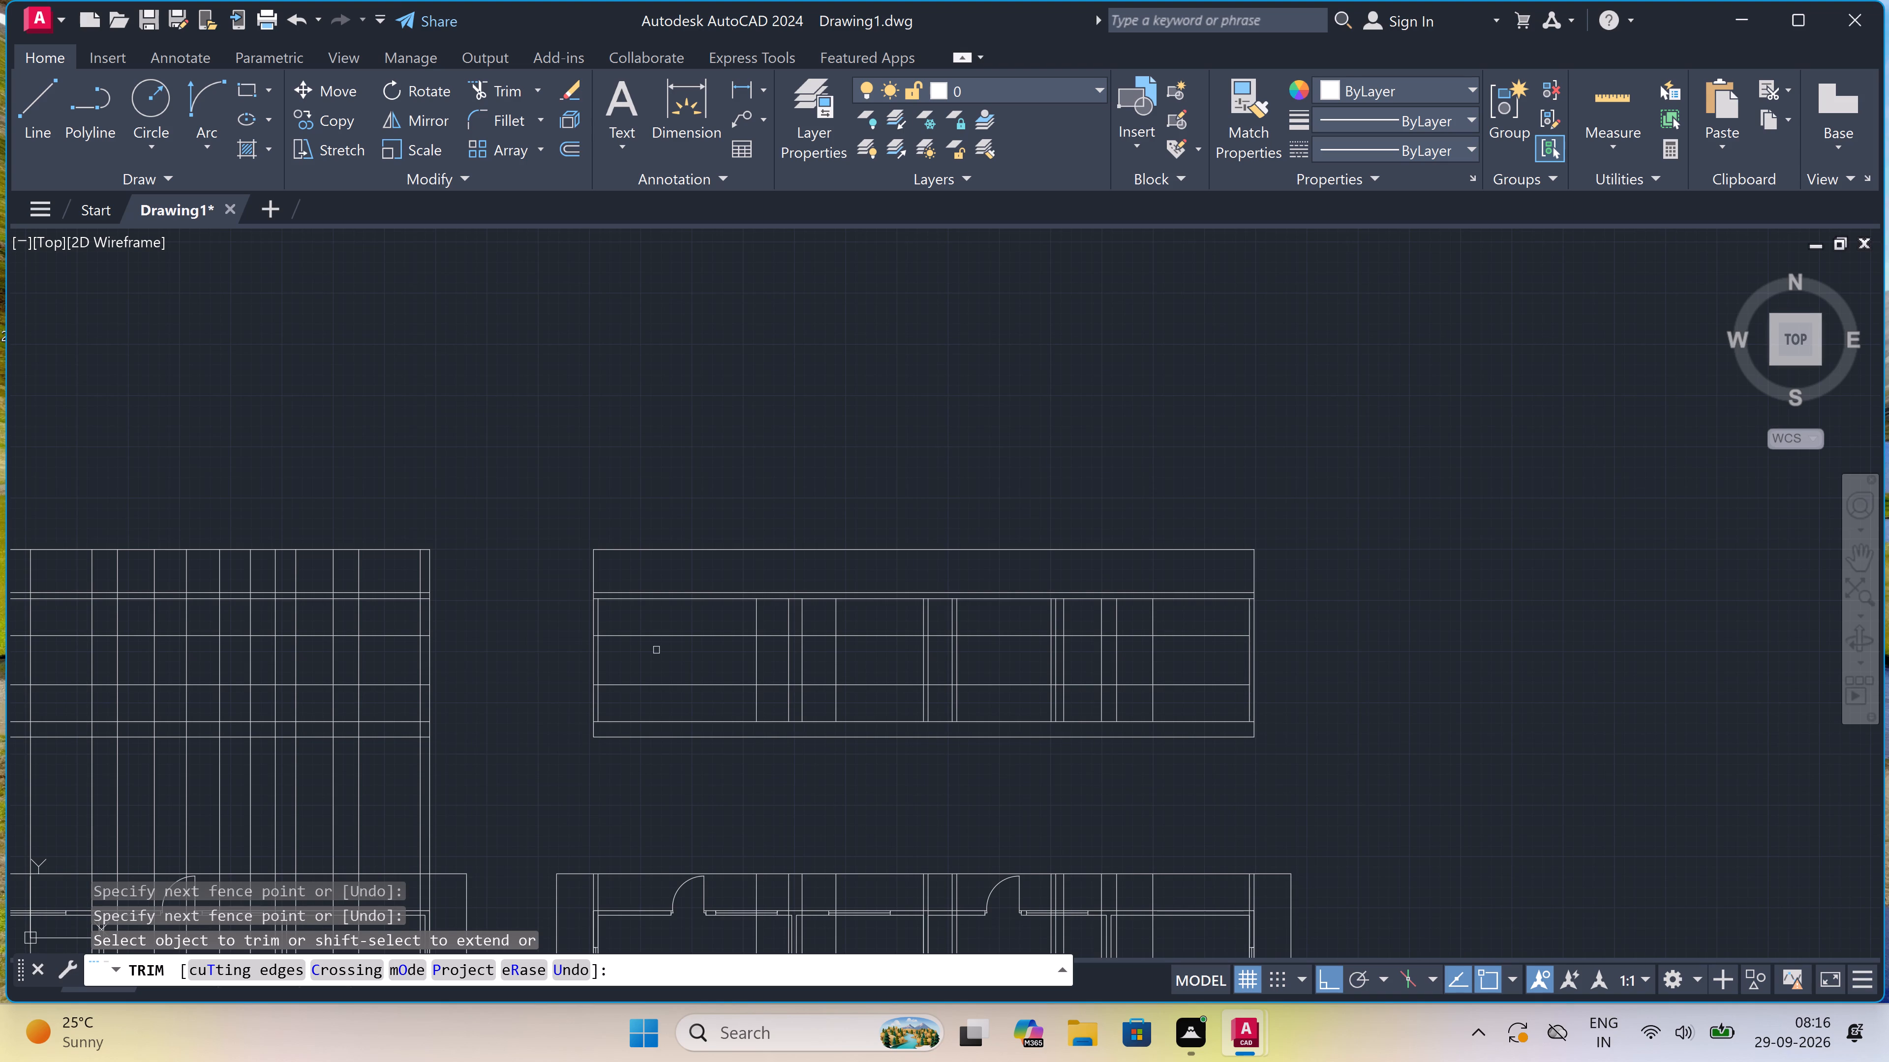
# Trim the two intermediate level lines where they cross the east grid's thin west wall strip.
pyautogui.scroll(4, 599, 655)
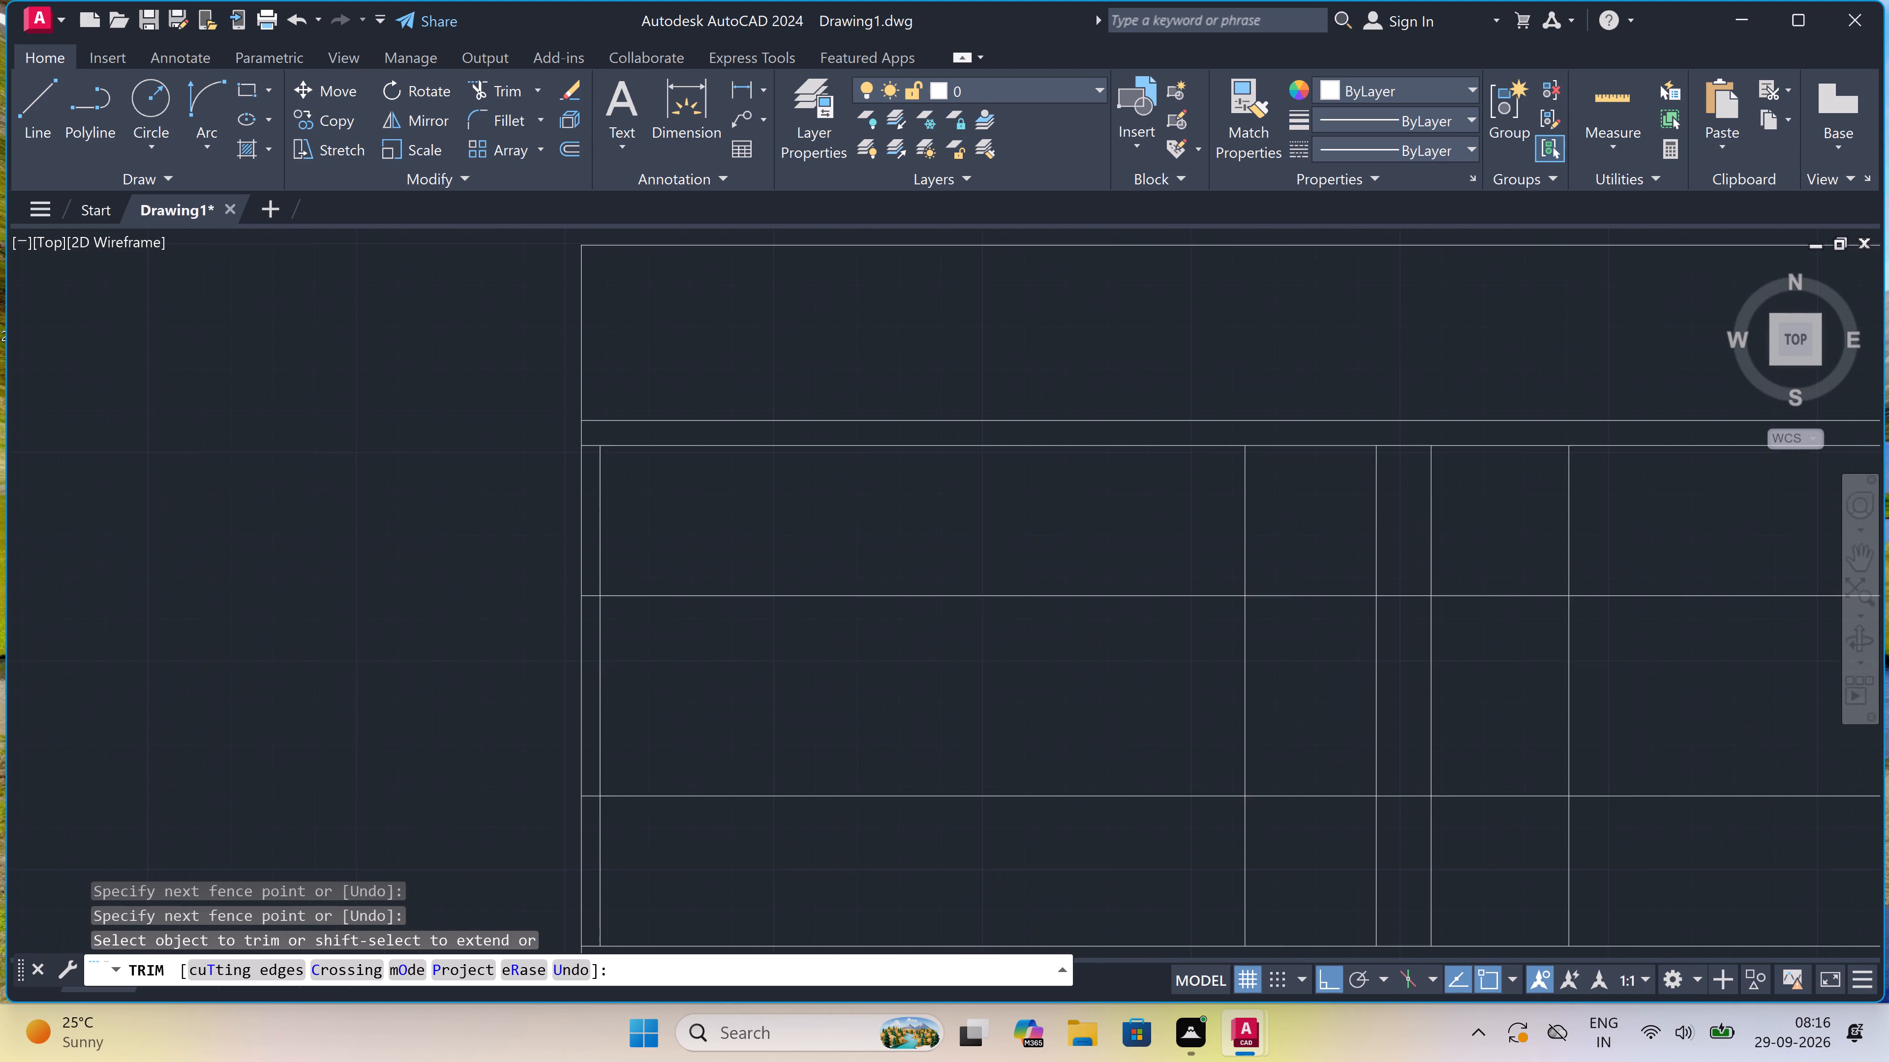
pyautogui.scroll(-1, 586, 606)
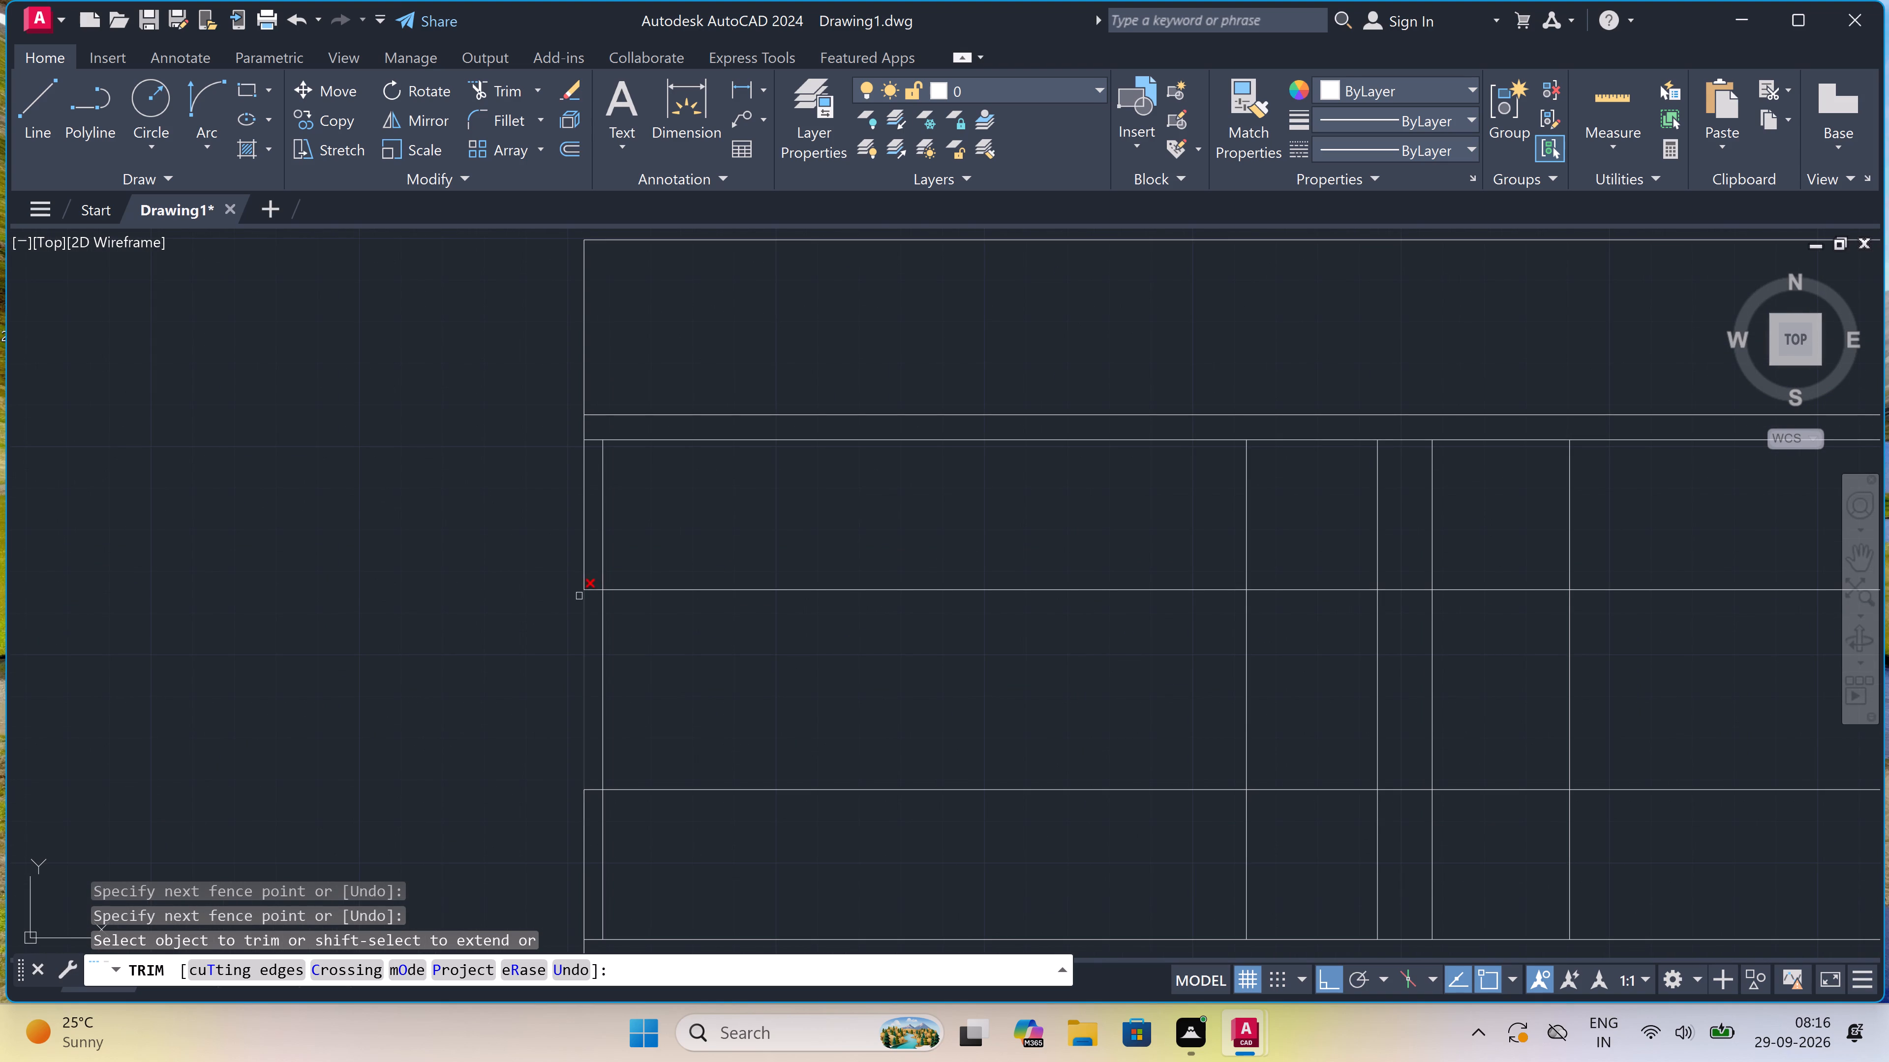
pyautogui.click(591, 581)
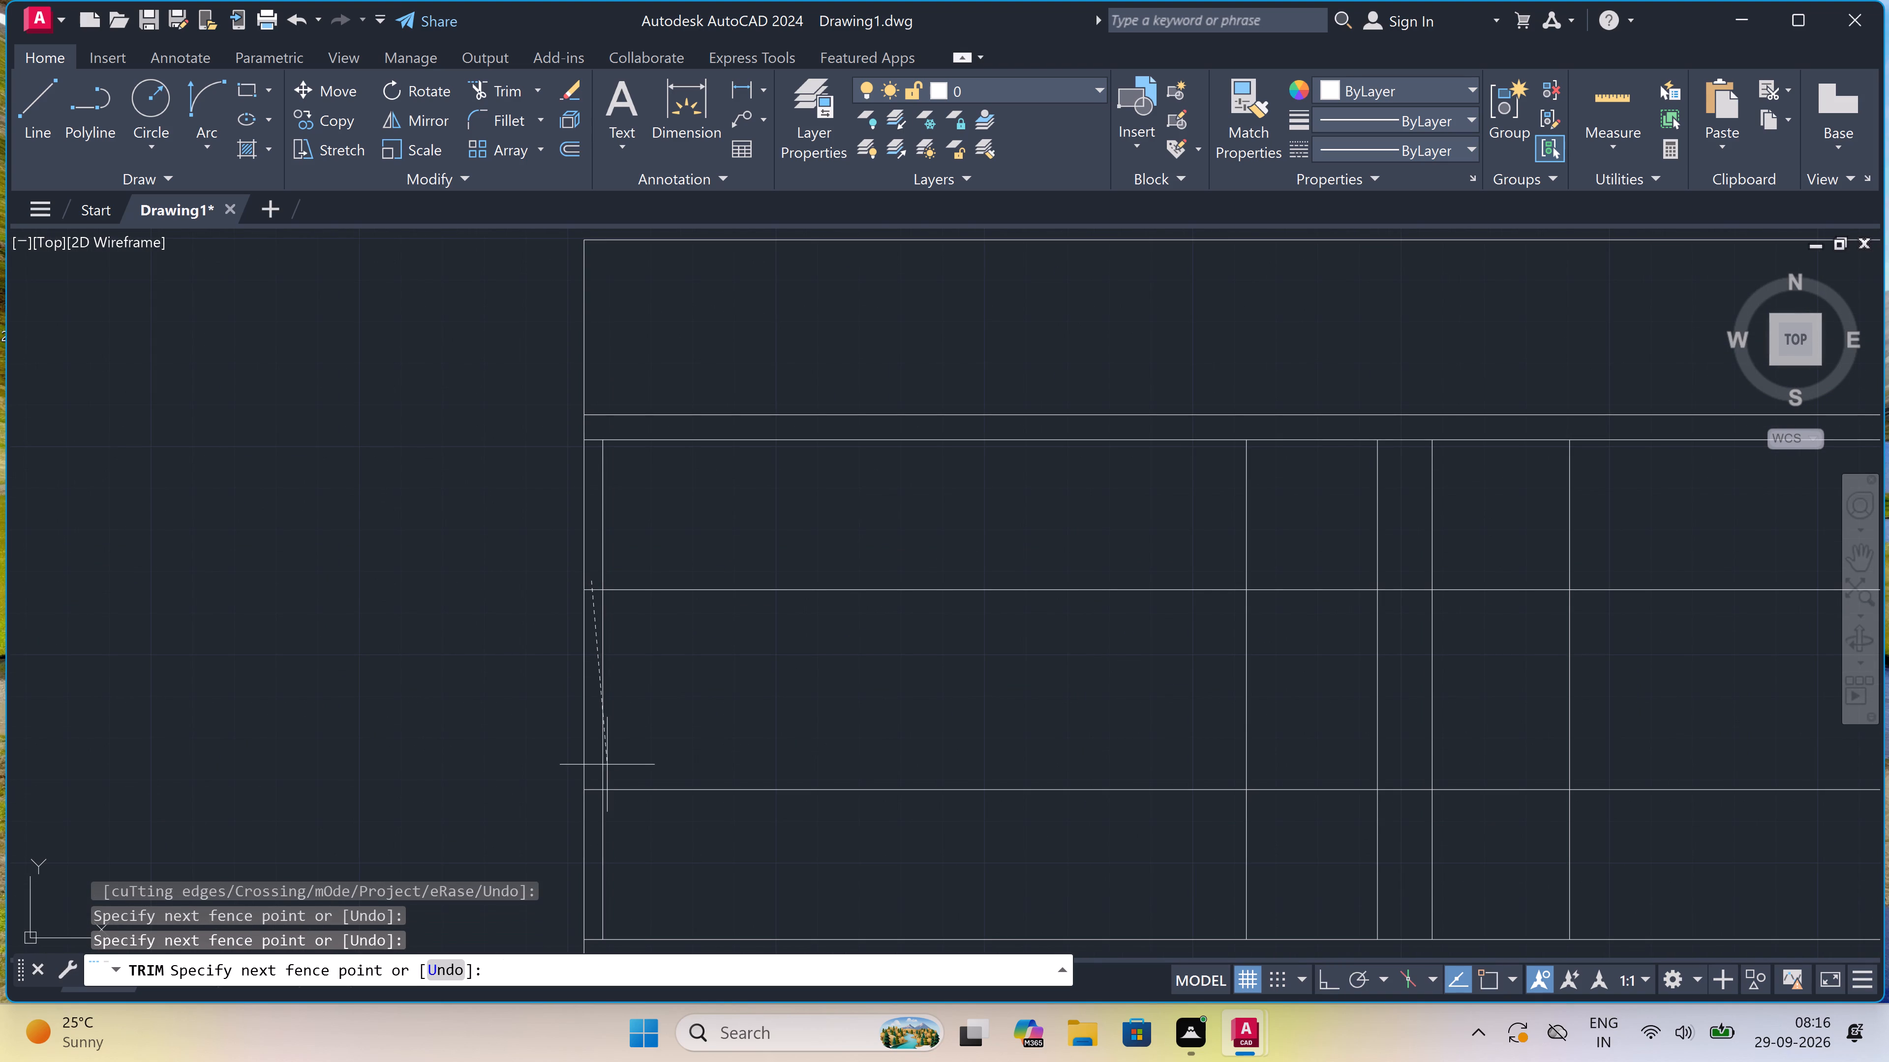
pyautogui.click(590, 838)
# Trim both intermediate level lines between the west wall and the first interior vertical line of the east grid.
pyautogui.scroll(-2, 718, 595)
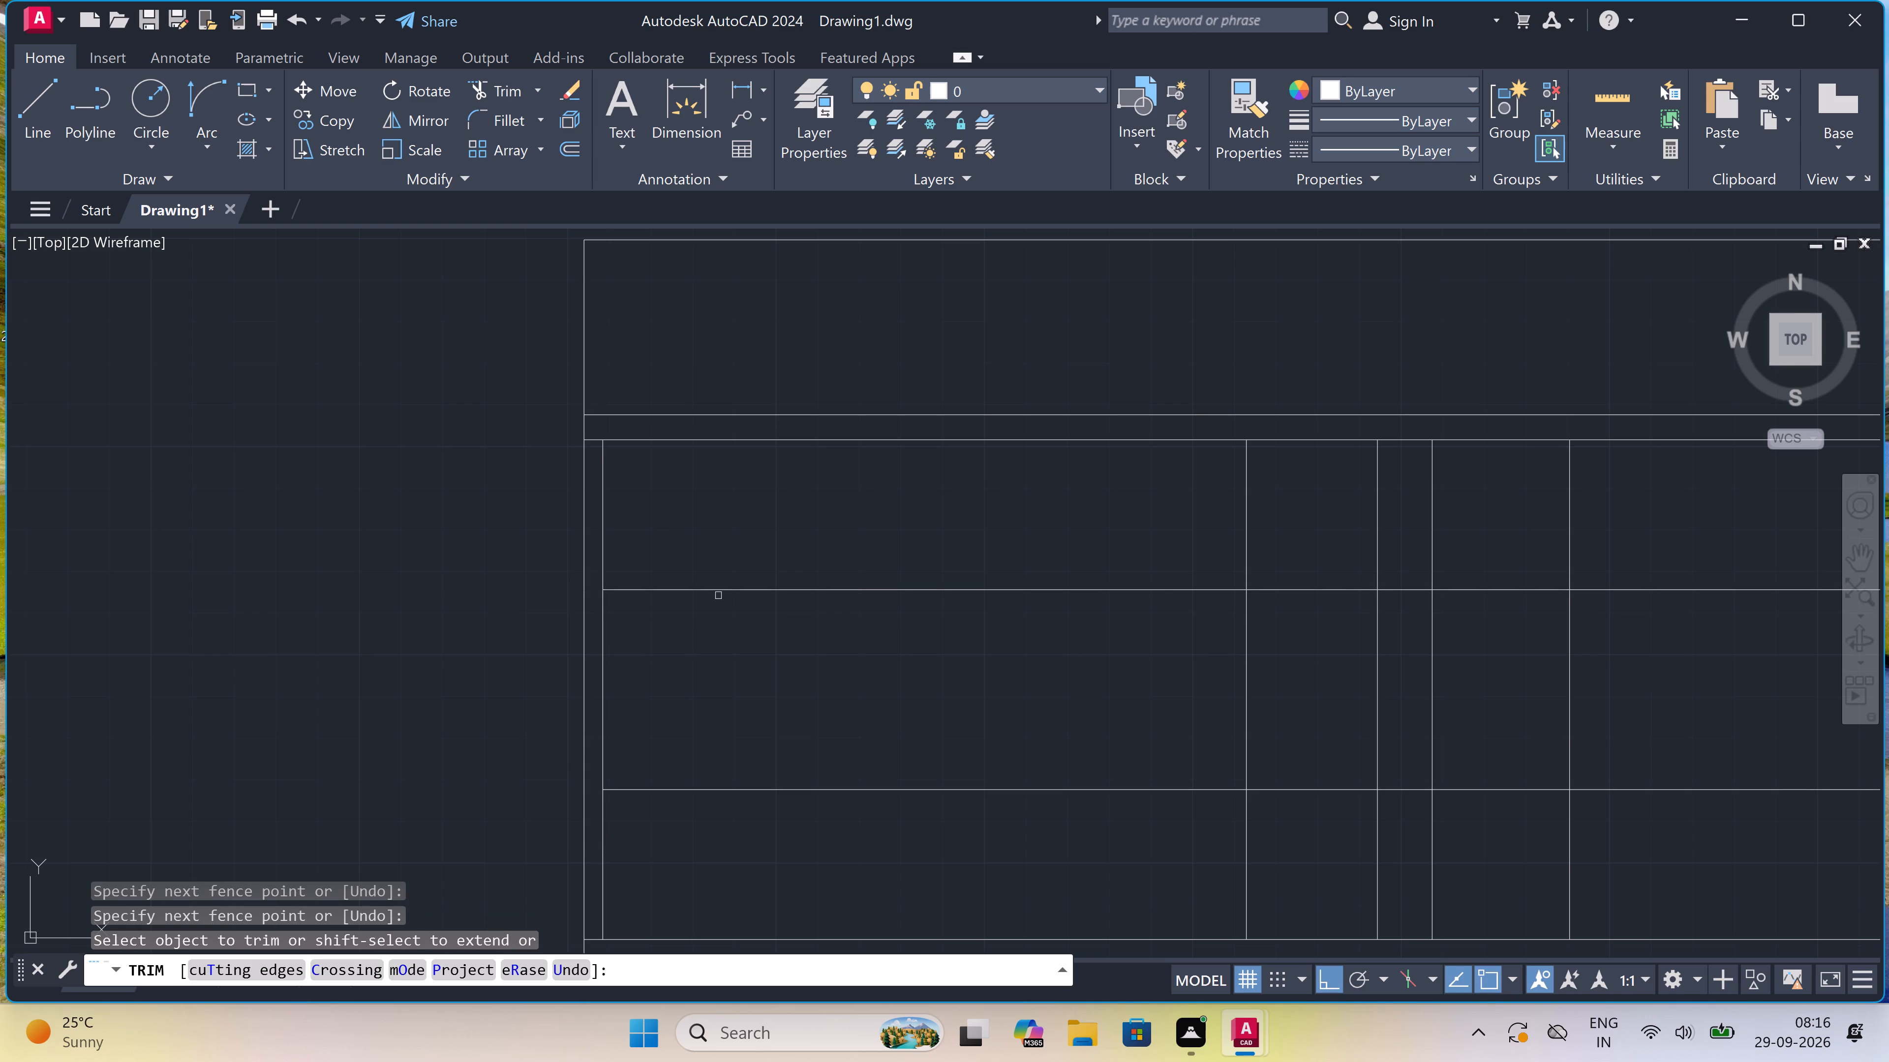
pyautogui.scroll(-2, 718, 595)
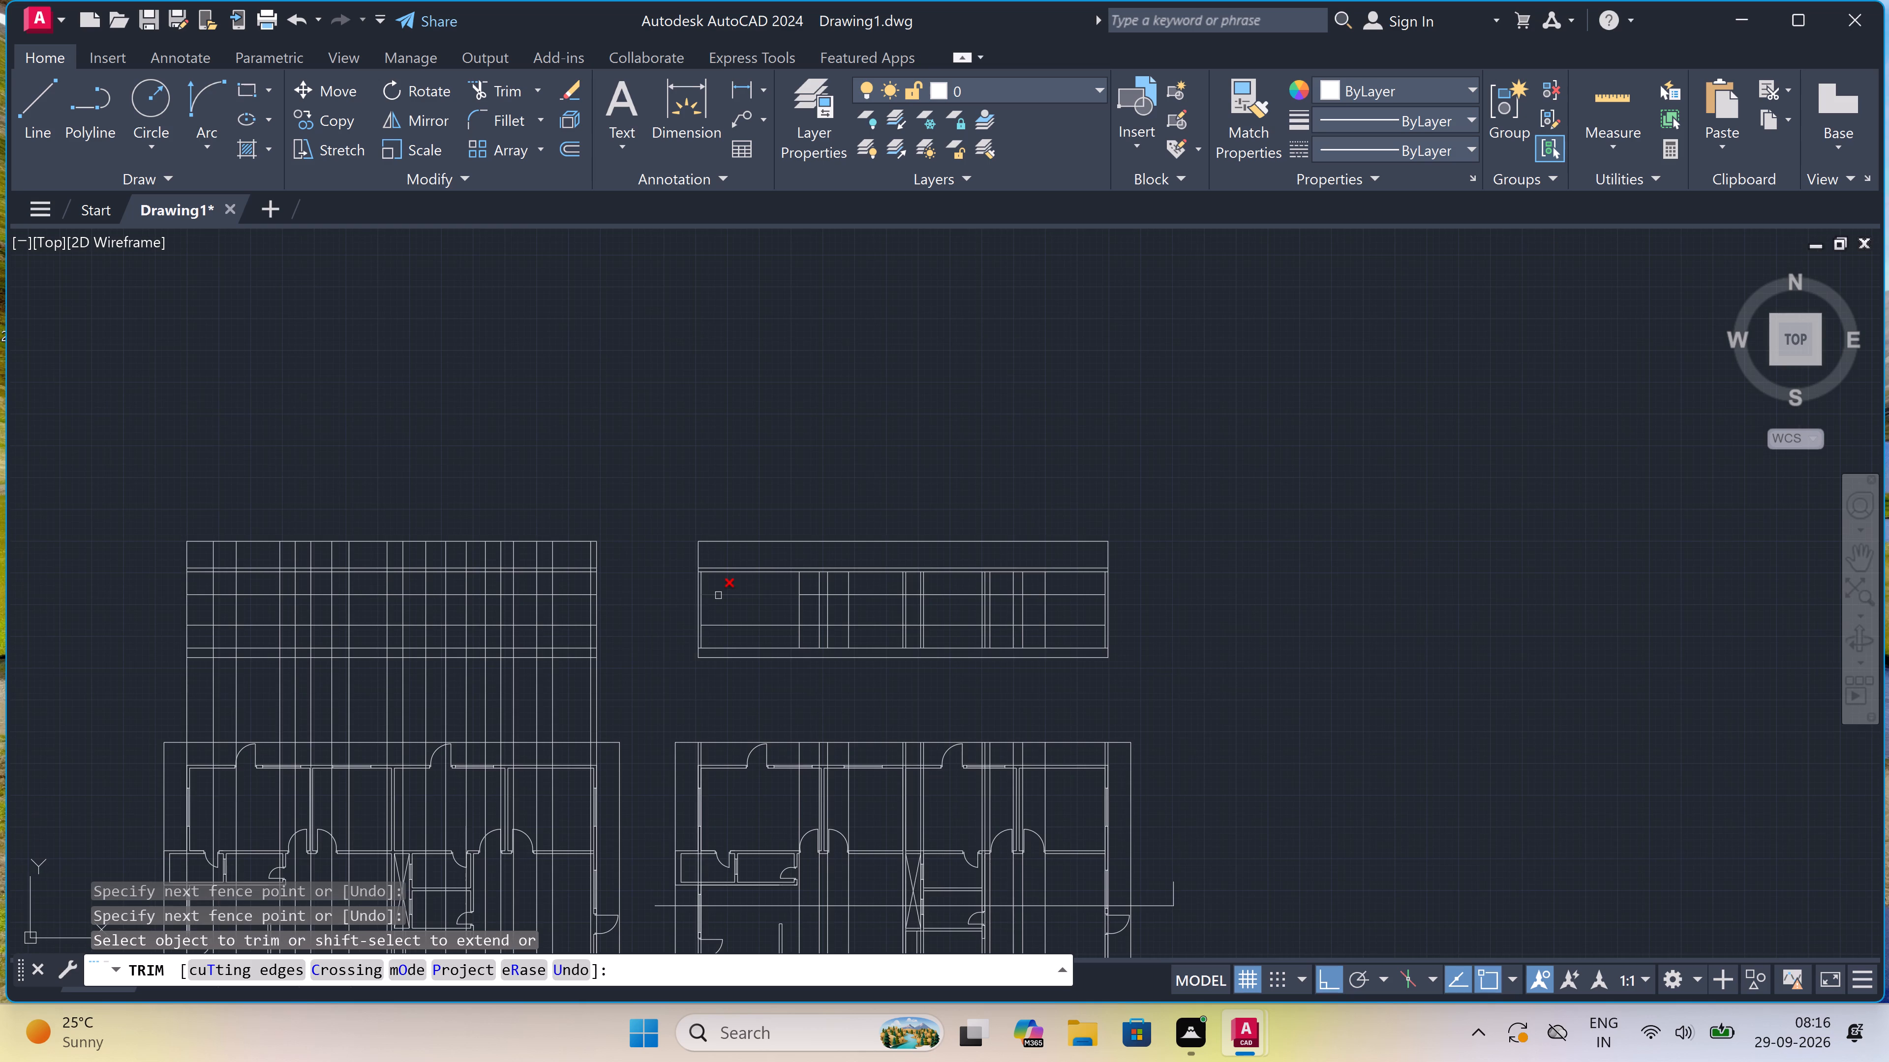
pyautogui.click(730, 582)
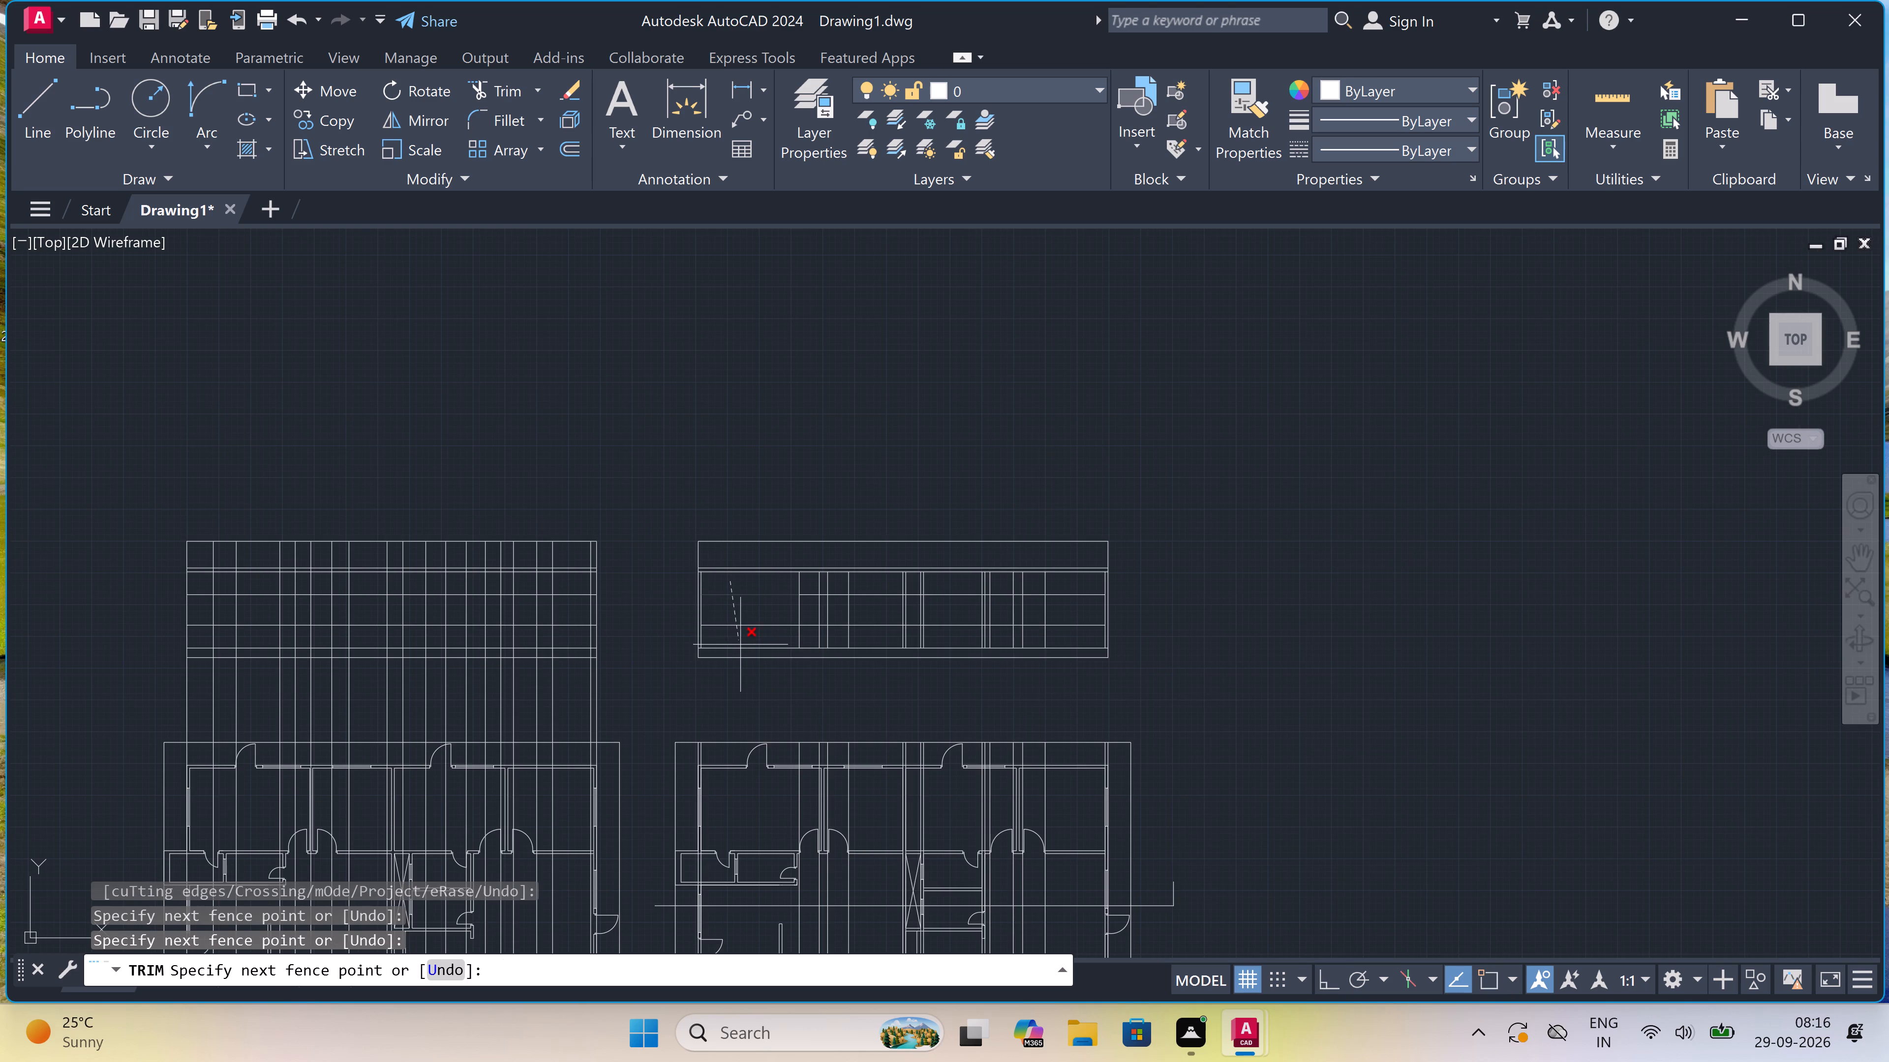
pyautogui.click(738, 640)
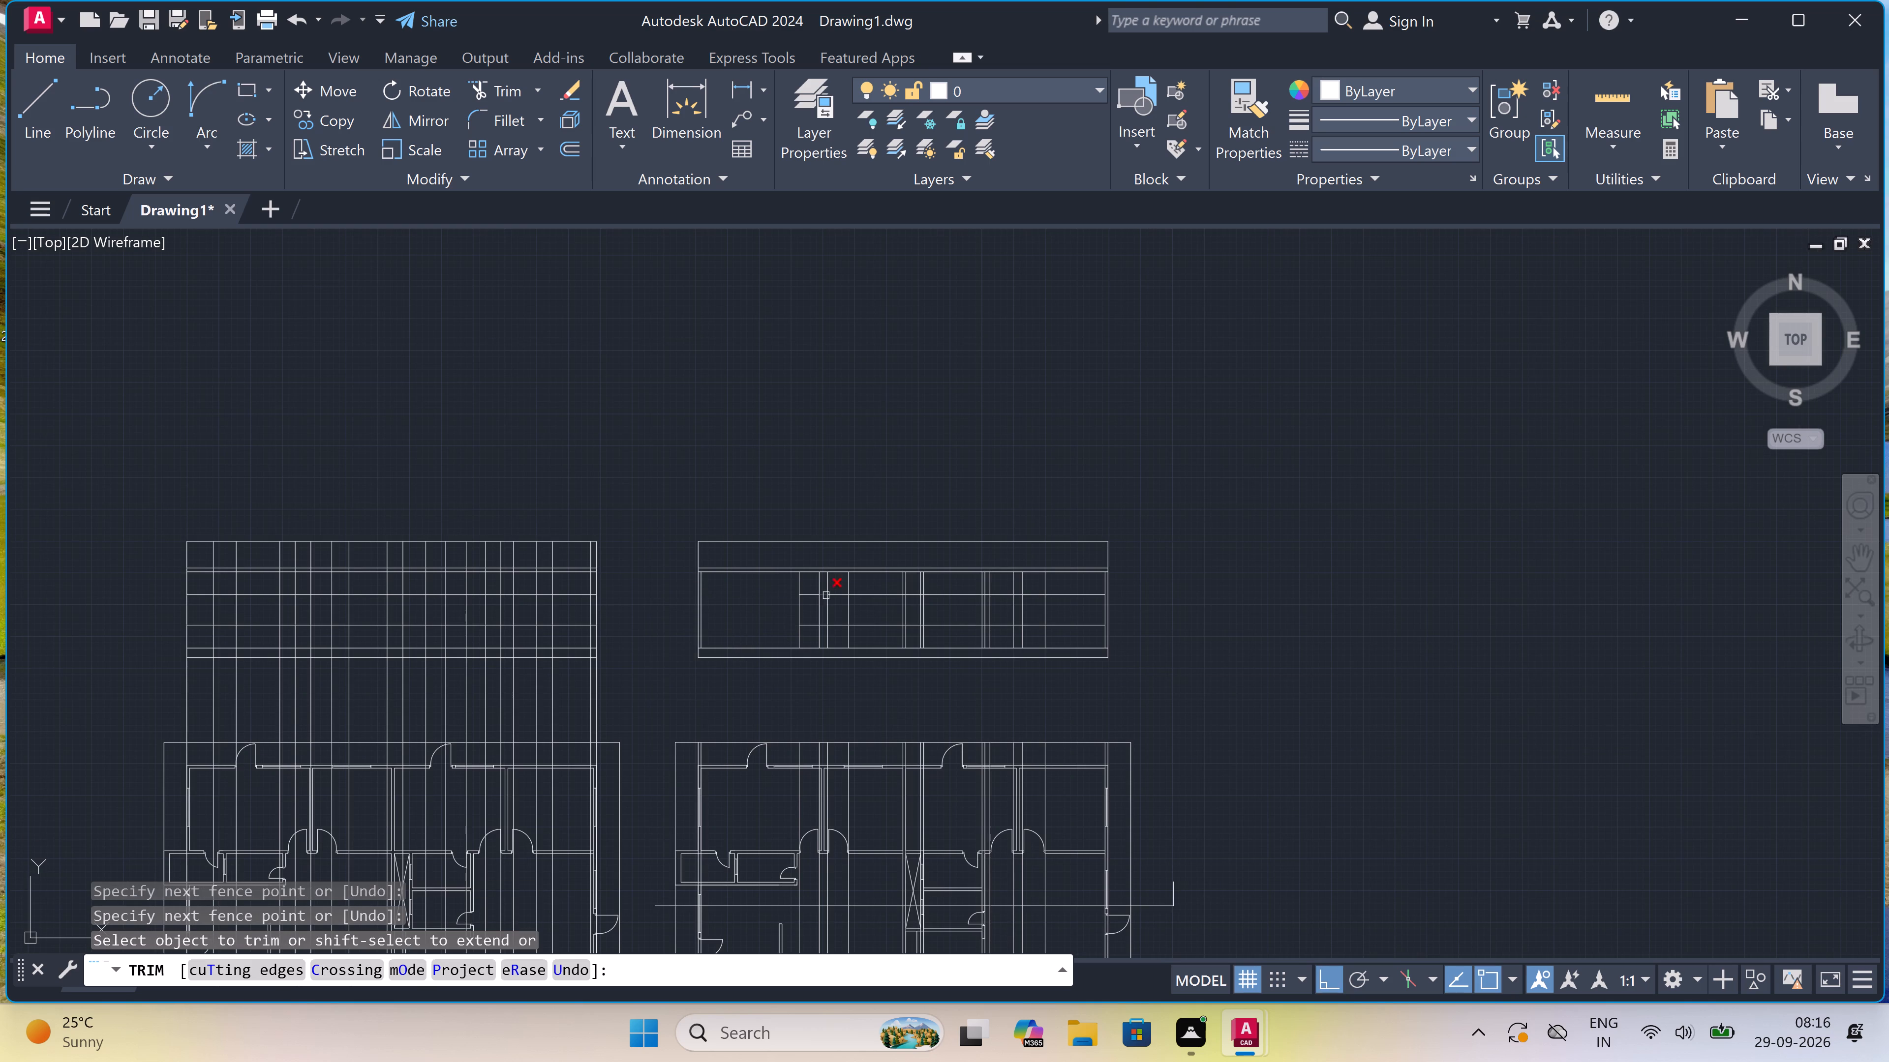
# Trim the four westernmost interior vertical lines of the east grid above the upper intermediate level line.
pyautogui.scroll(3, 825, 585)
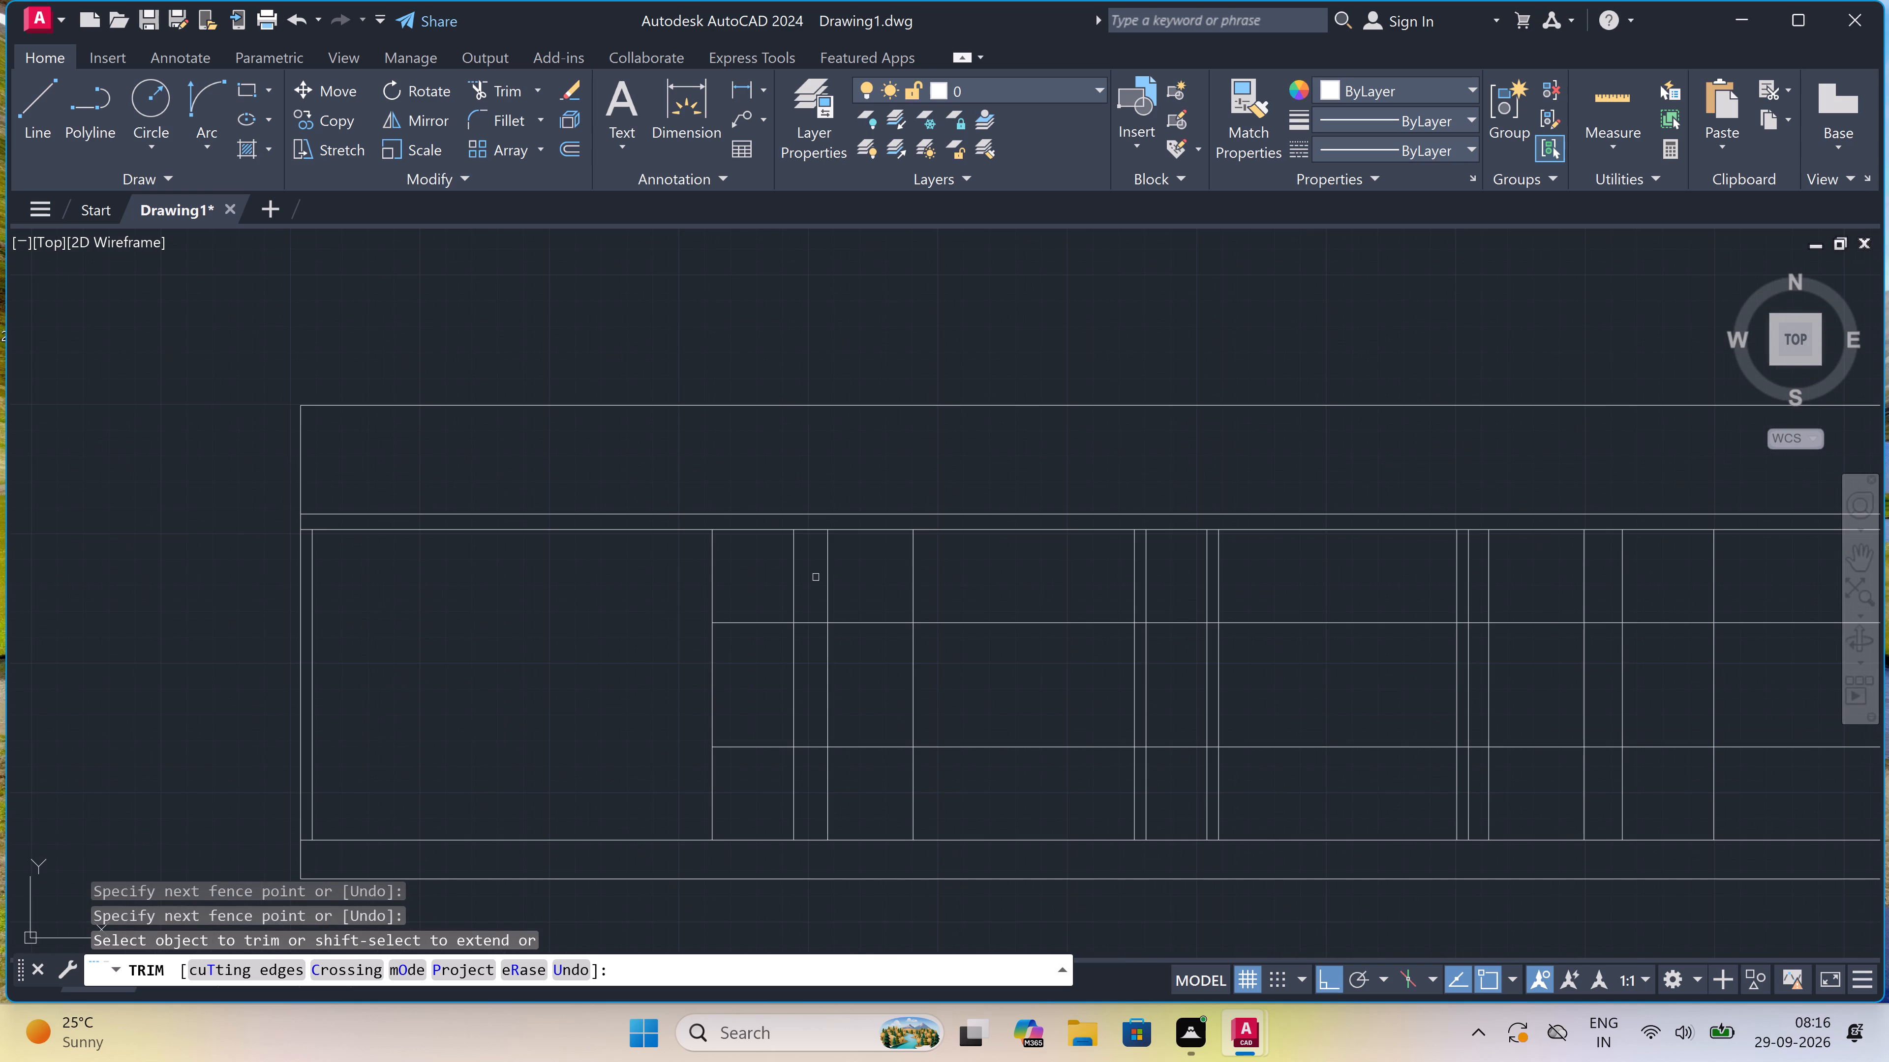
pyautogui.click(813, 574)
pyautogui.click(704, 576)
pyautogui.scroll(-3, 705, 577)
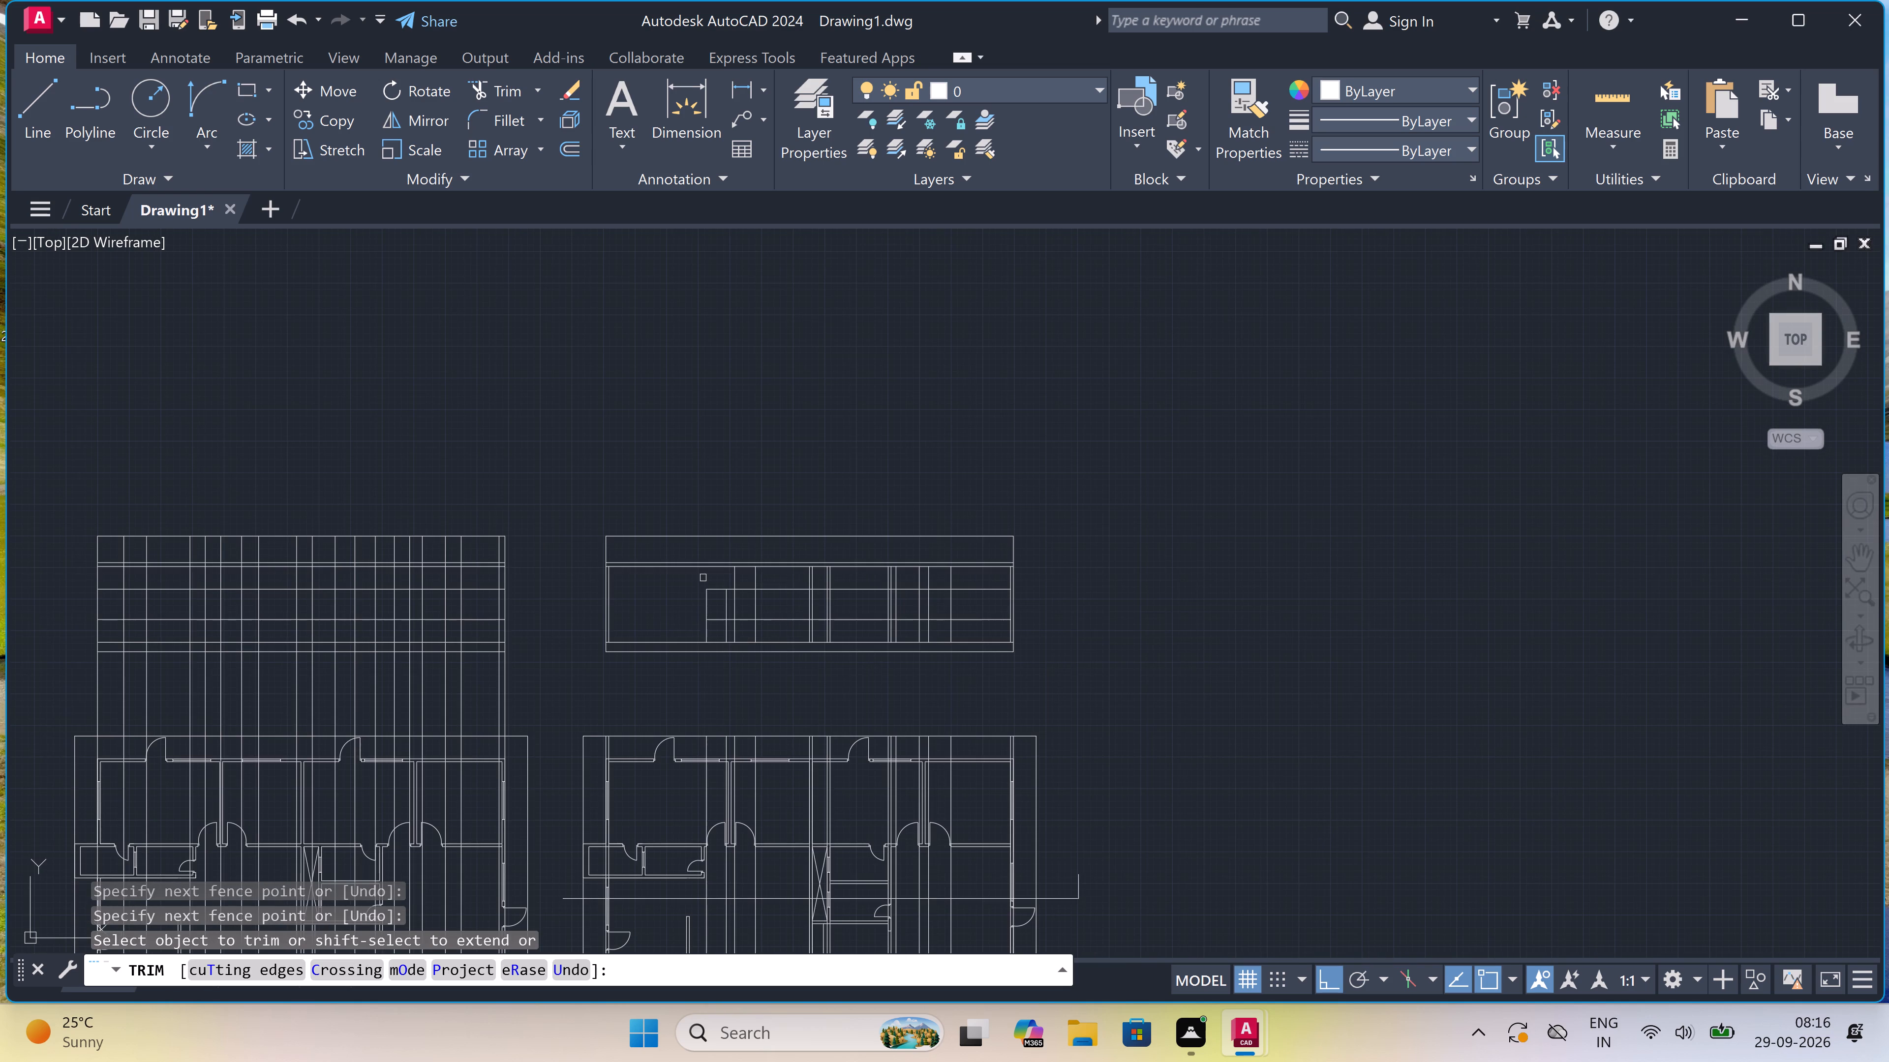
pyautogui.scroll(3, 716, 573)
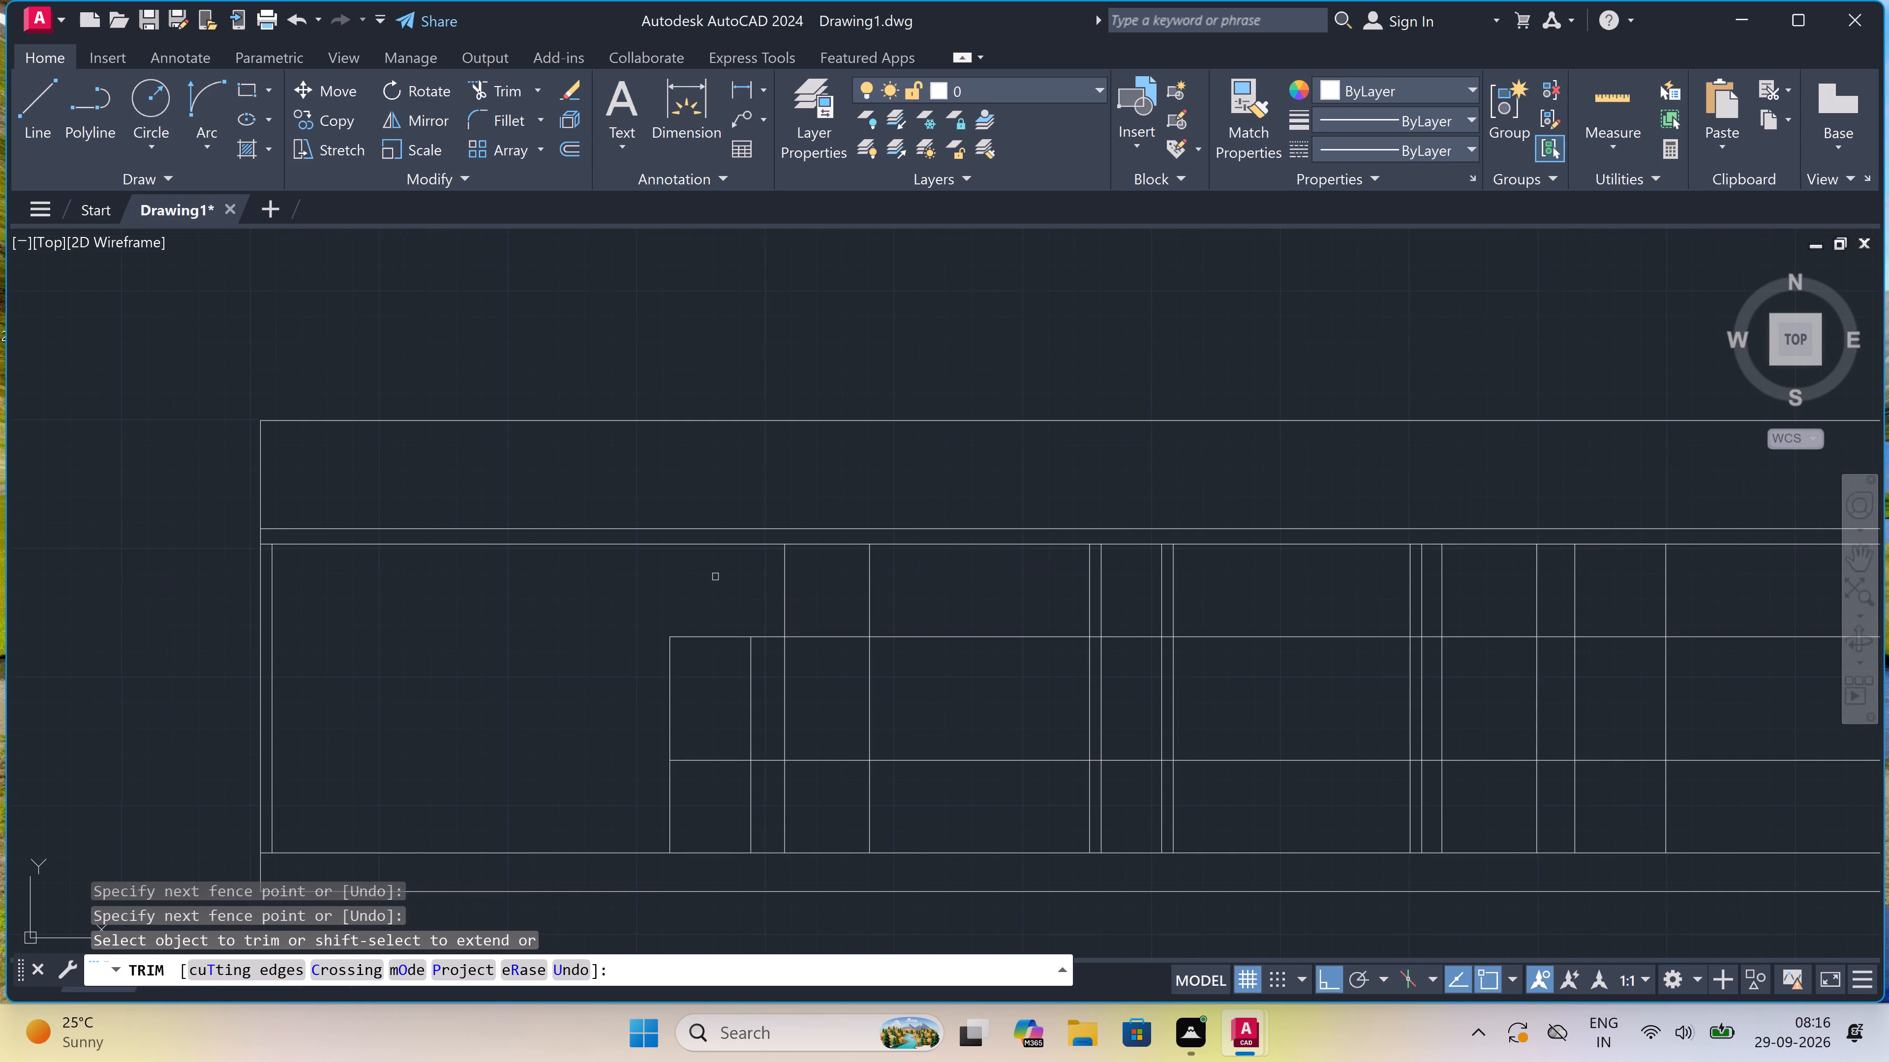
pyautogui.click(718, 576)
pyautogui.click(1020, 590)
# Trim both intermediate level lines between the two westernmost openings and the lower one inside each, leaving two full-height opening outlines.
pyautogui.click(764, 617)
pyautogui.click(765, 782)
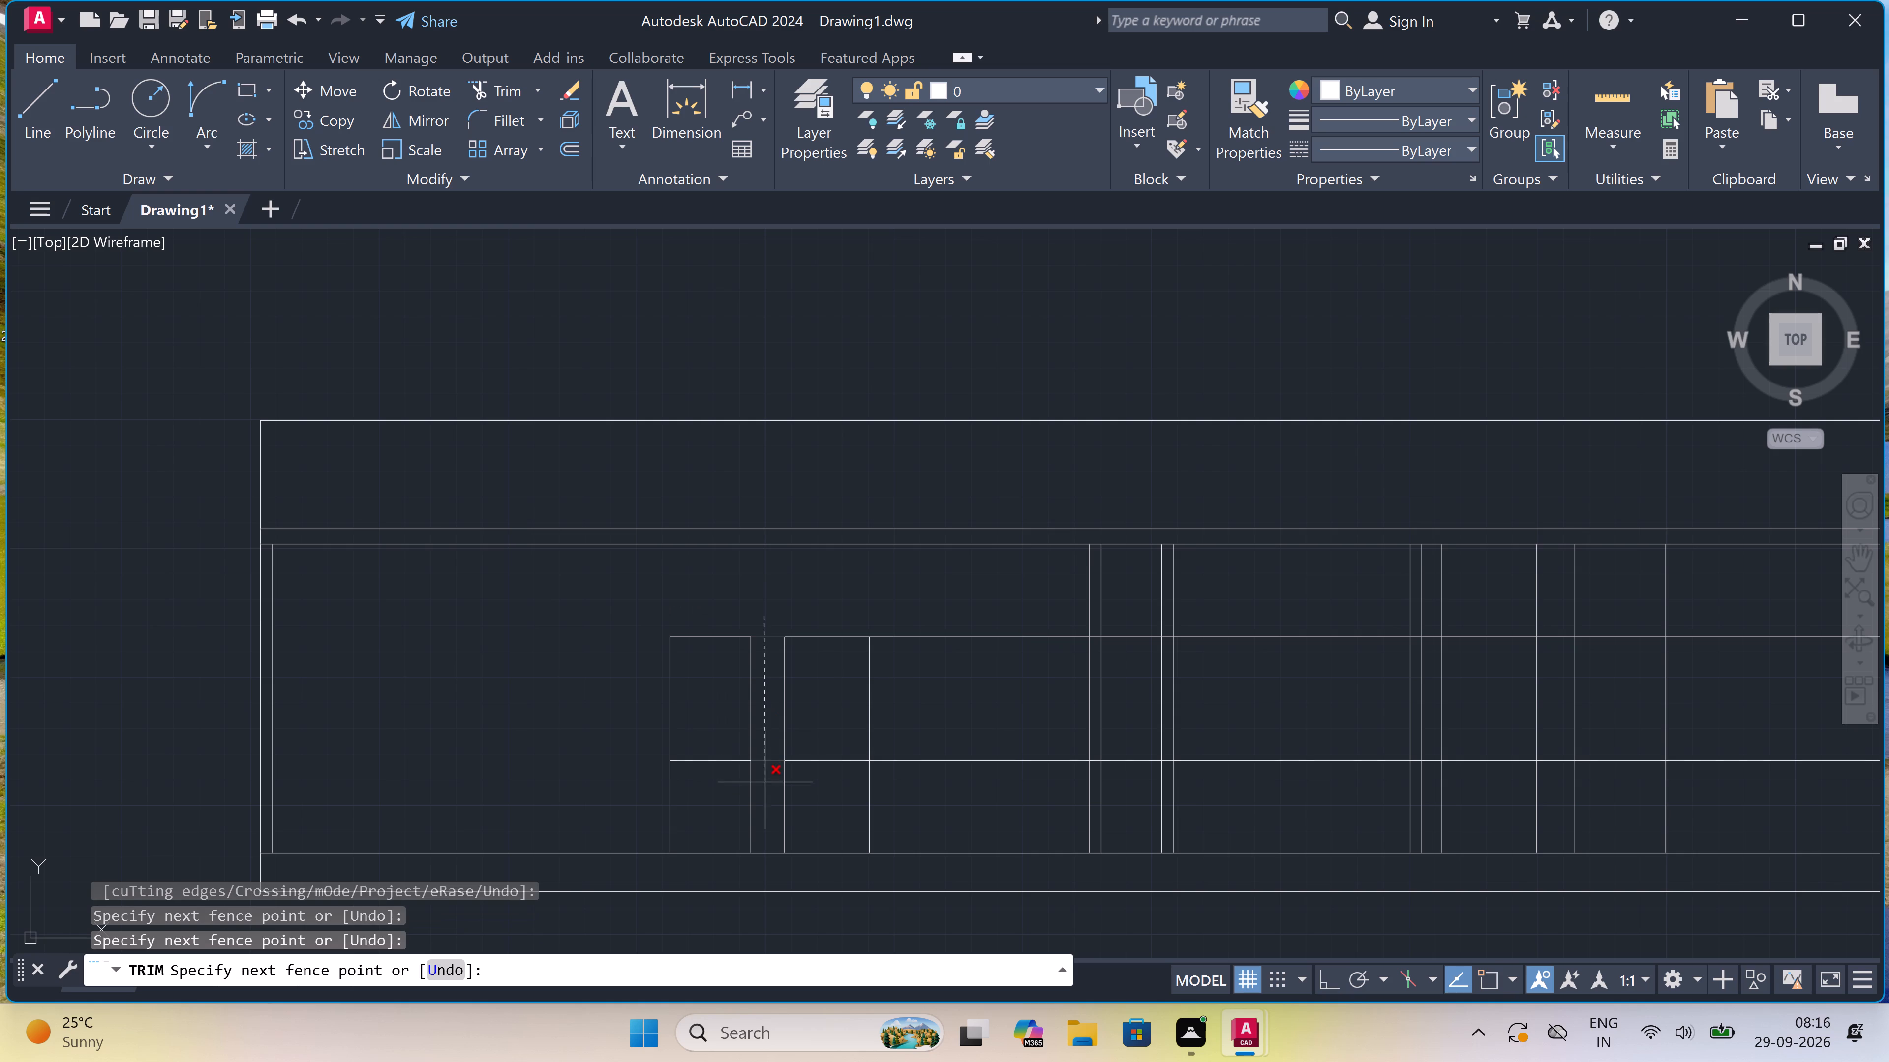
pyautogui.click(855, 794)
pyautogui.click(856, 740)
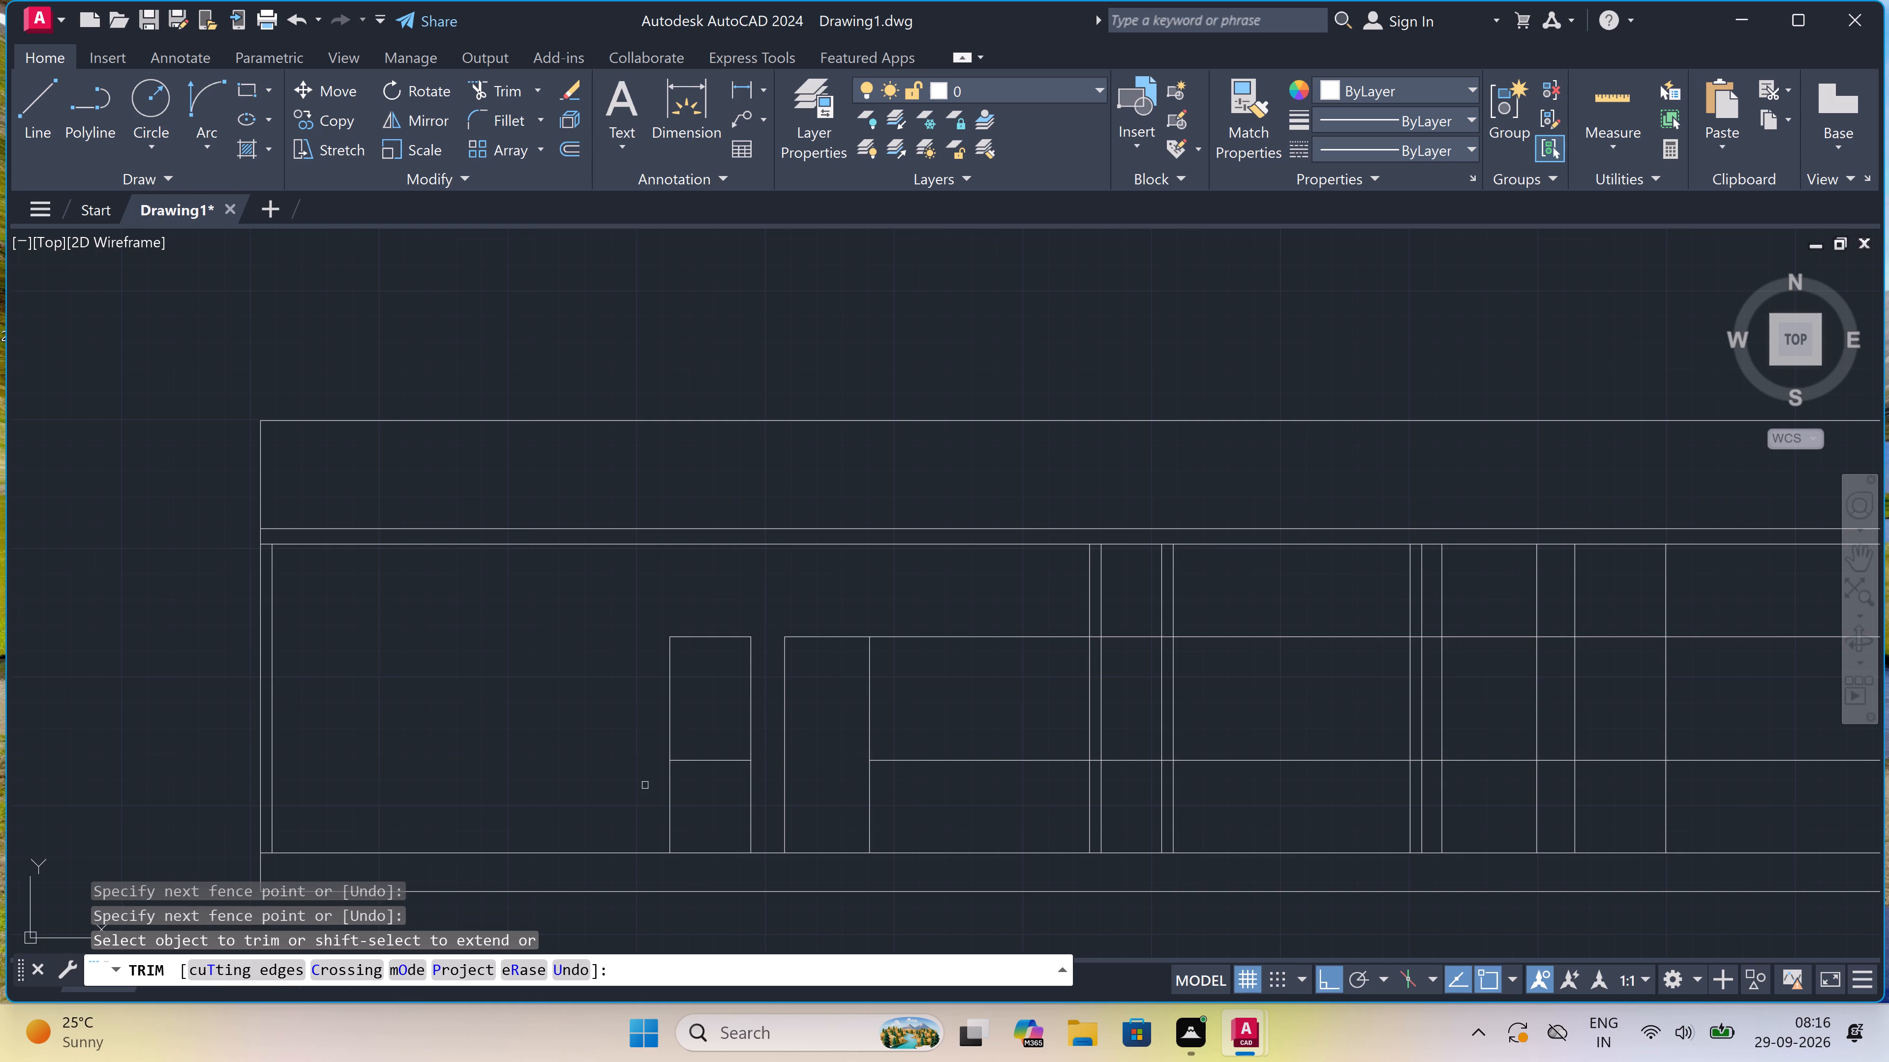
pyautogui.click(724, 775)
pyautogui.click(729, 725)
# Trim both intermediate level lines between the second opening and the next pair of interior wall lines to its east.
pyautogui.scroll(-4, 739, 653)
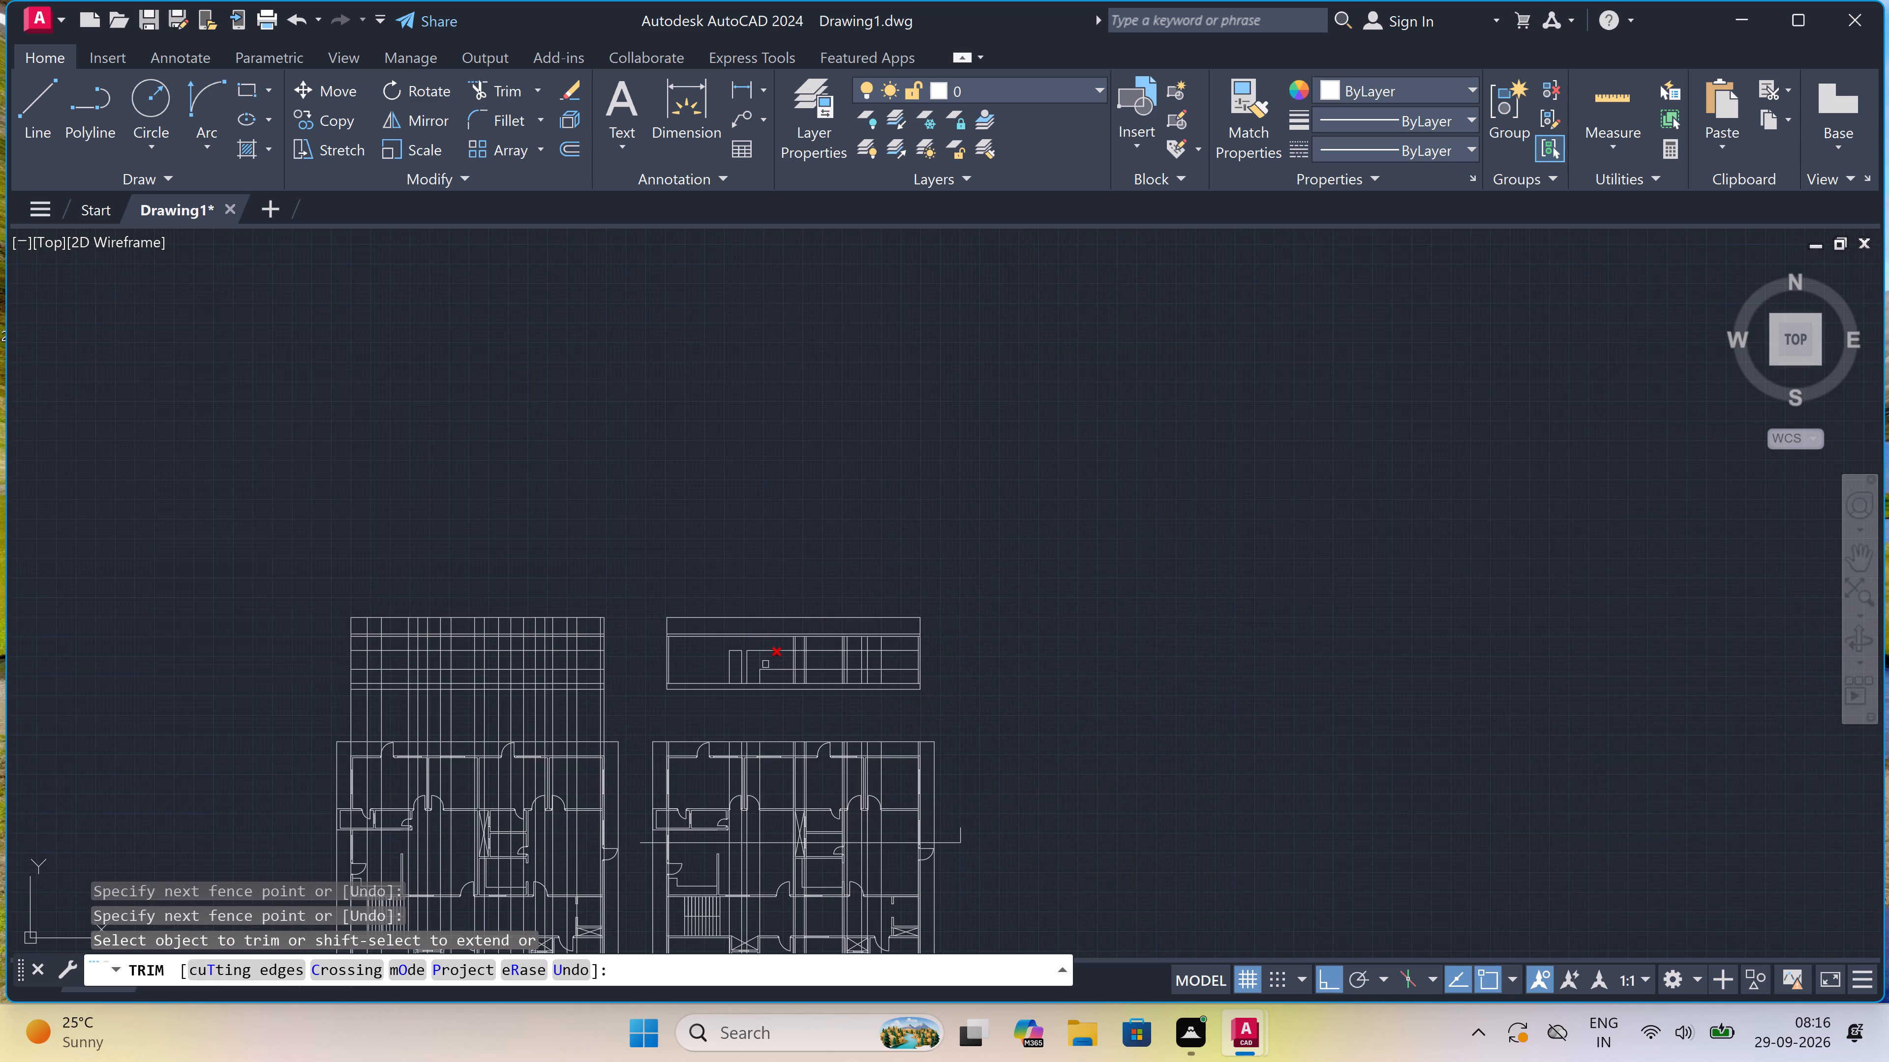
pyautogui.scroll(2, 778, 670)
pyautogui.click(773, 689)
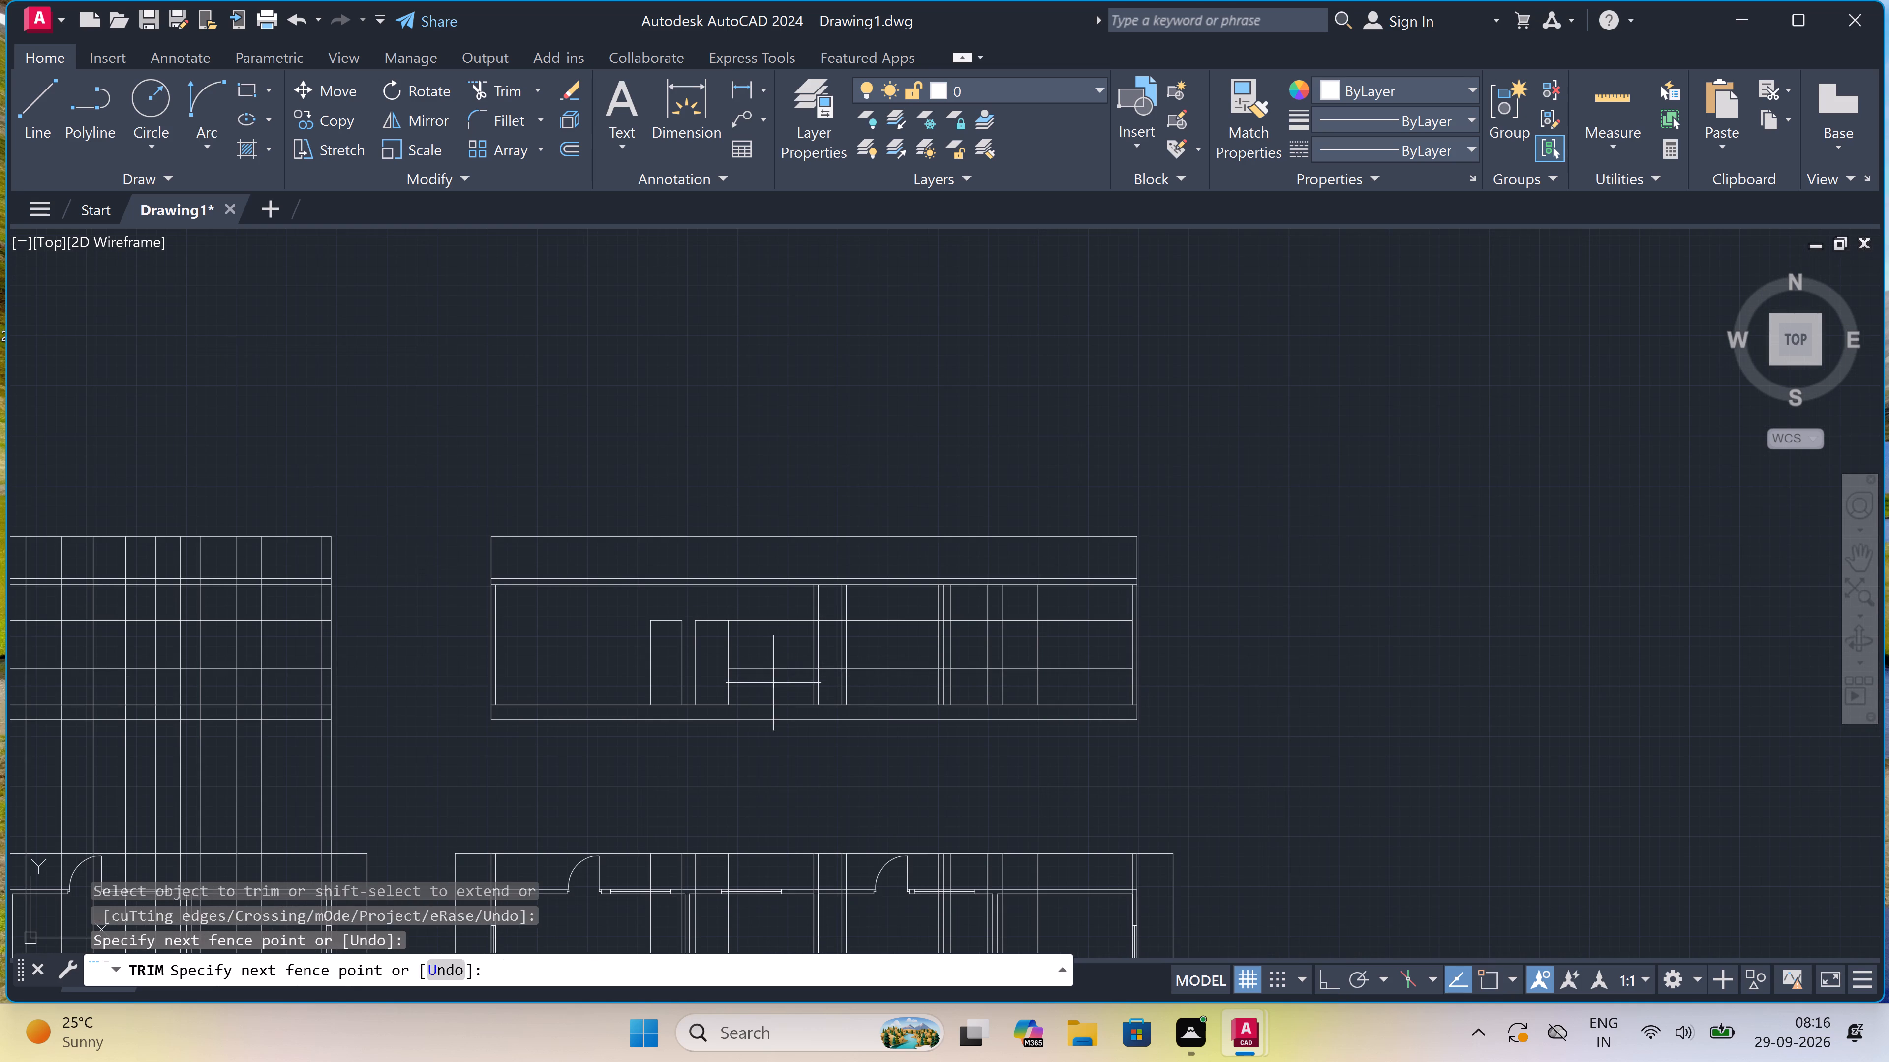
pyautogui.click(776, 608)
pyautogui.scroll(-2, 776, 608)
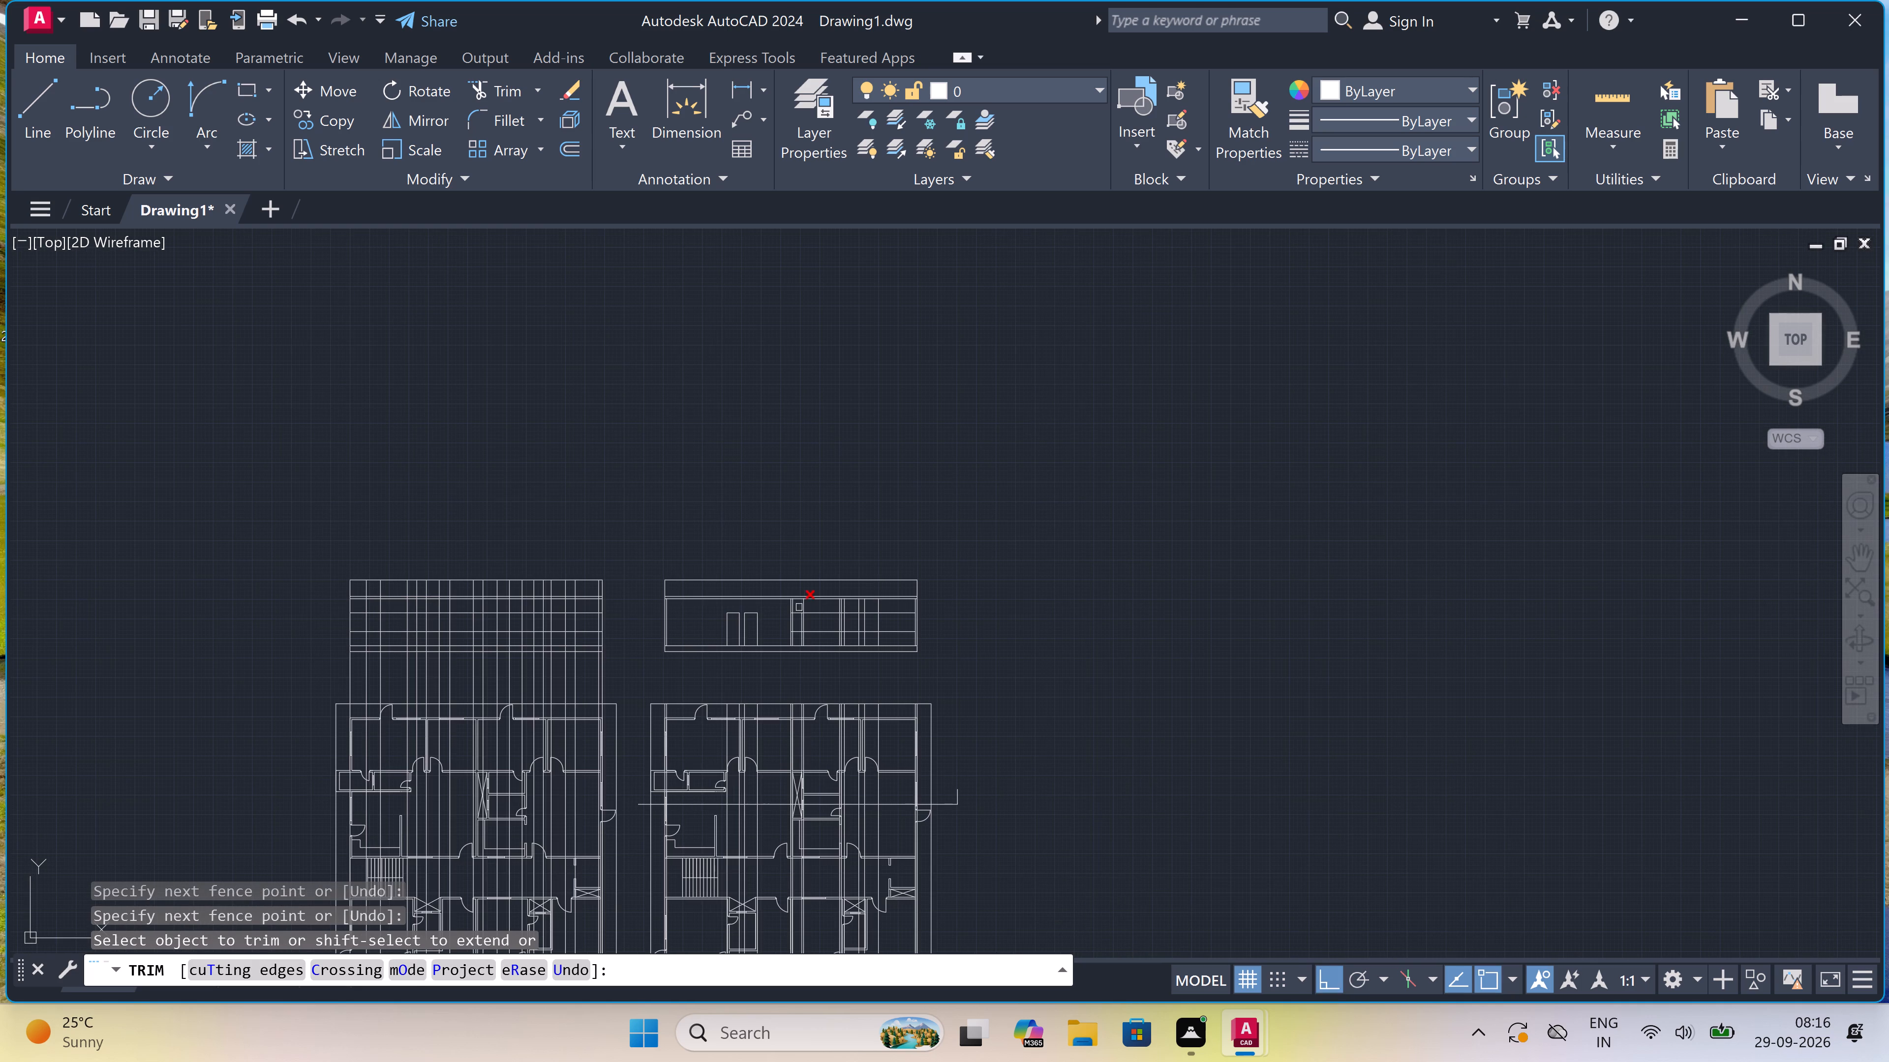
# Trim both intermediate level lines across the first two interior walls of the east grid and the gap between them.
pyautogui.scroll(2, 809, 616)
pyautogui.scroll(-2, 809, 616)
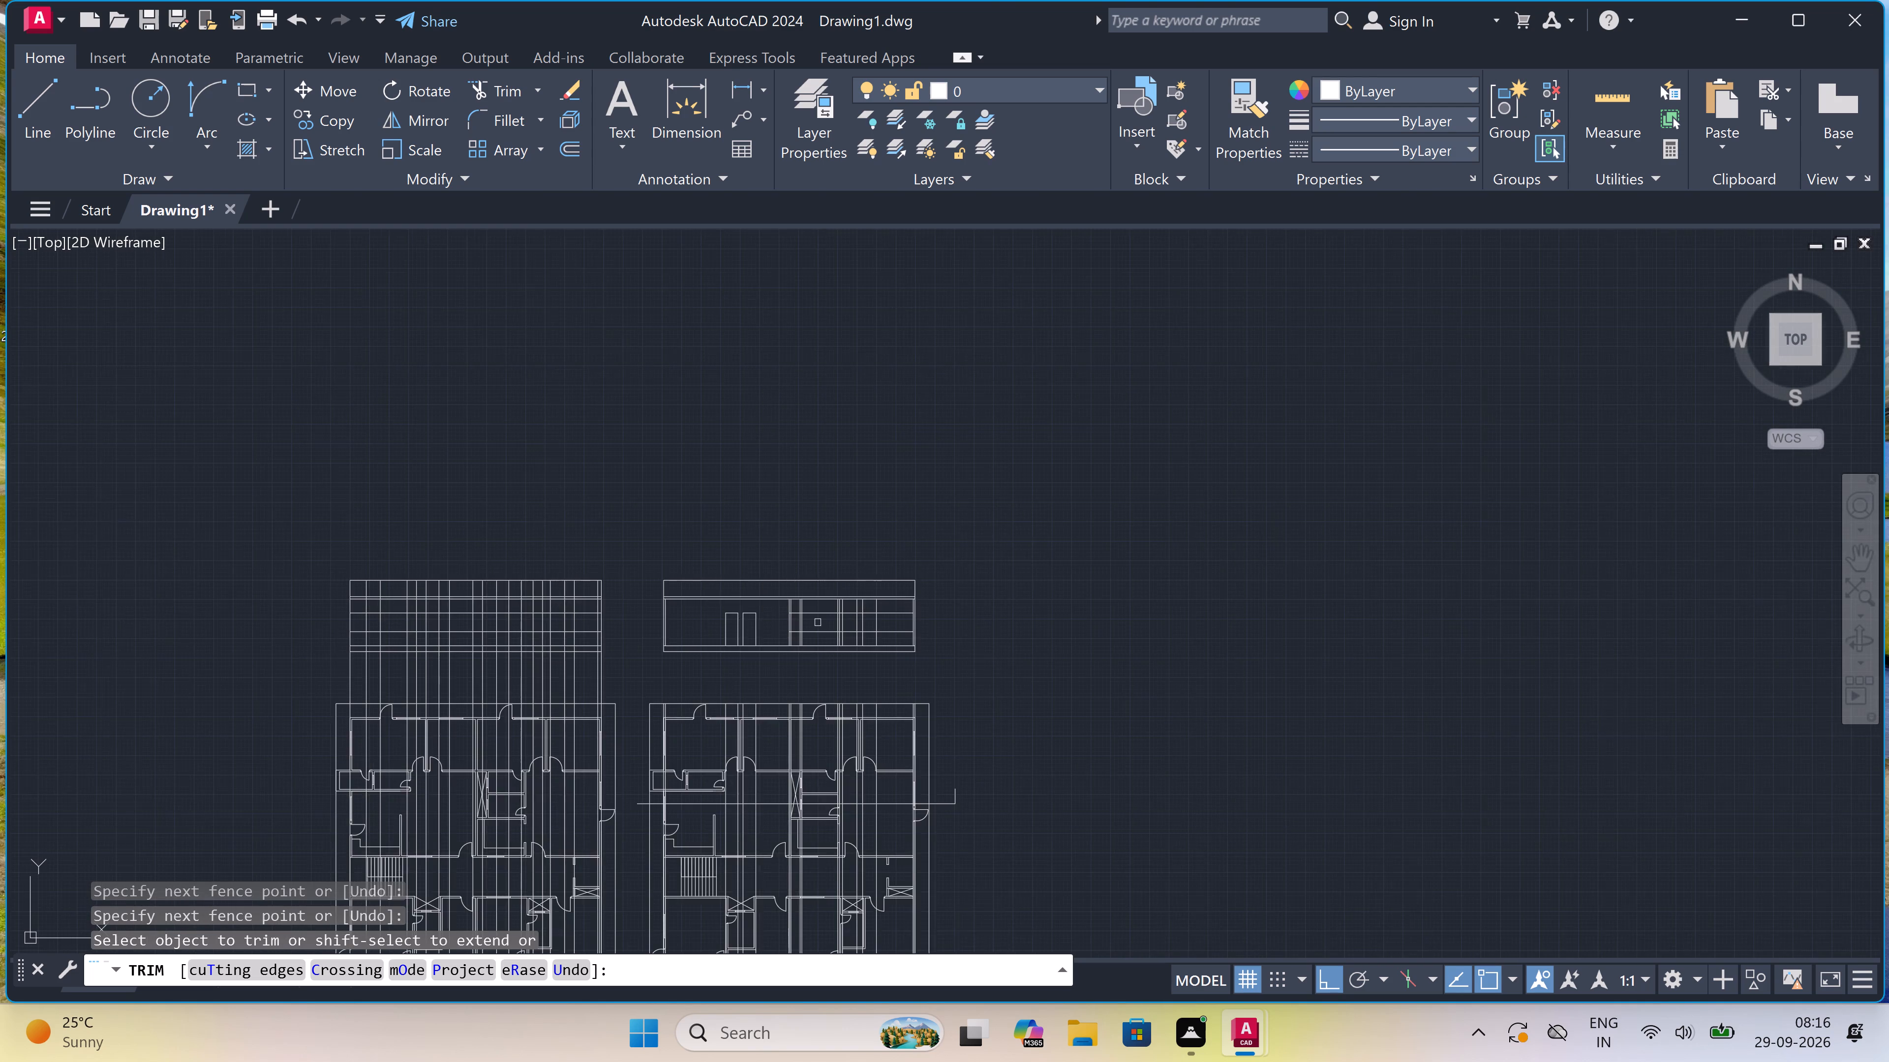
pyautogui.scroll(1, 818, 622)
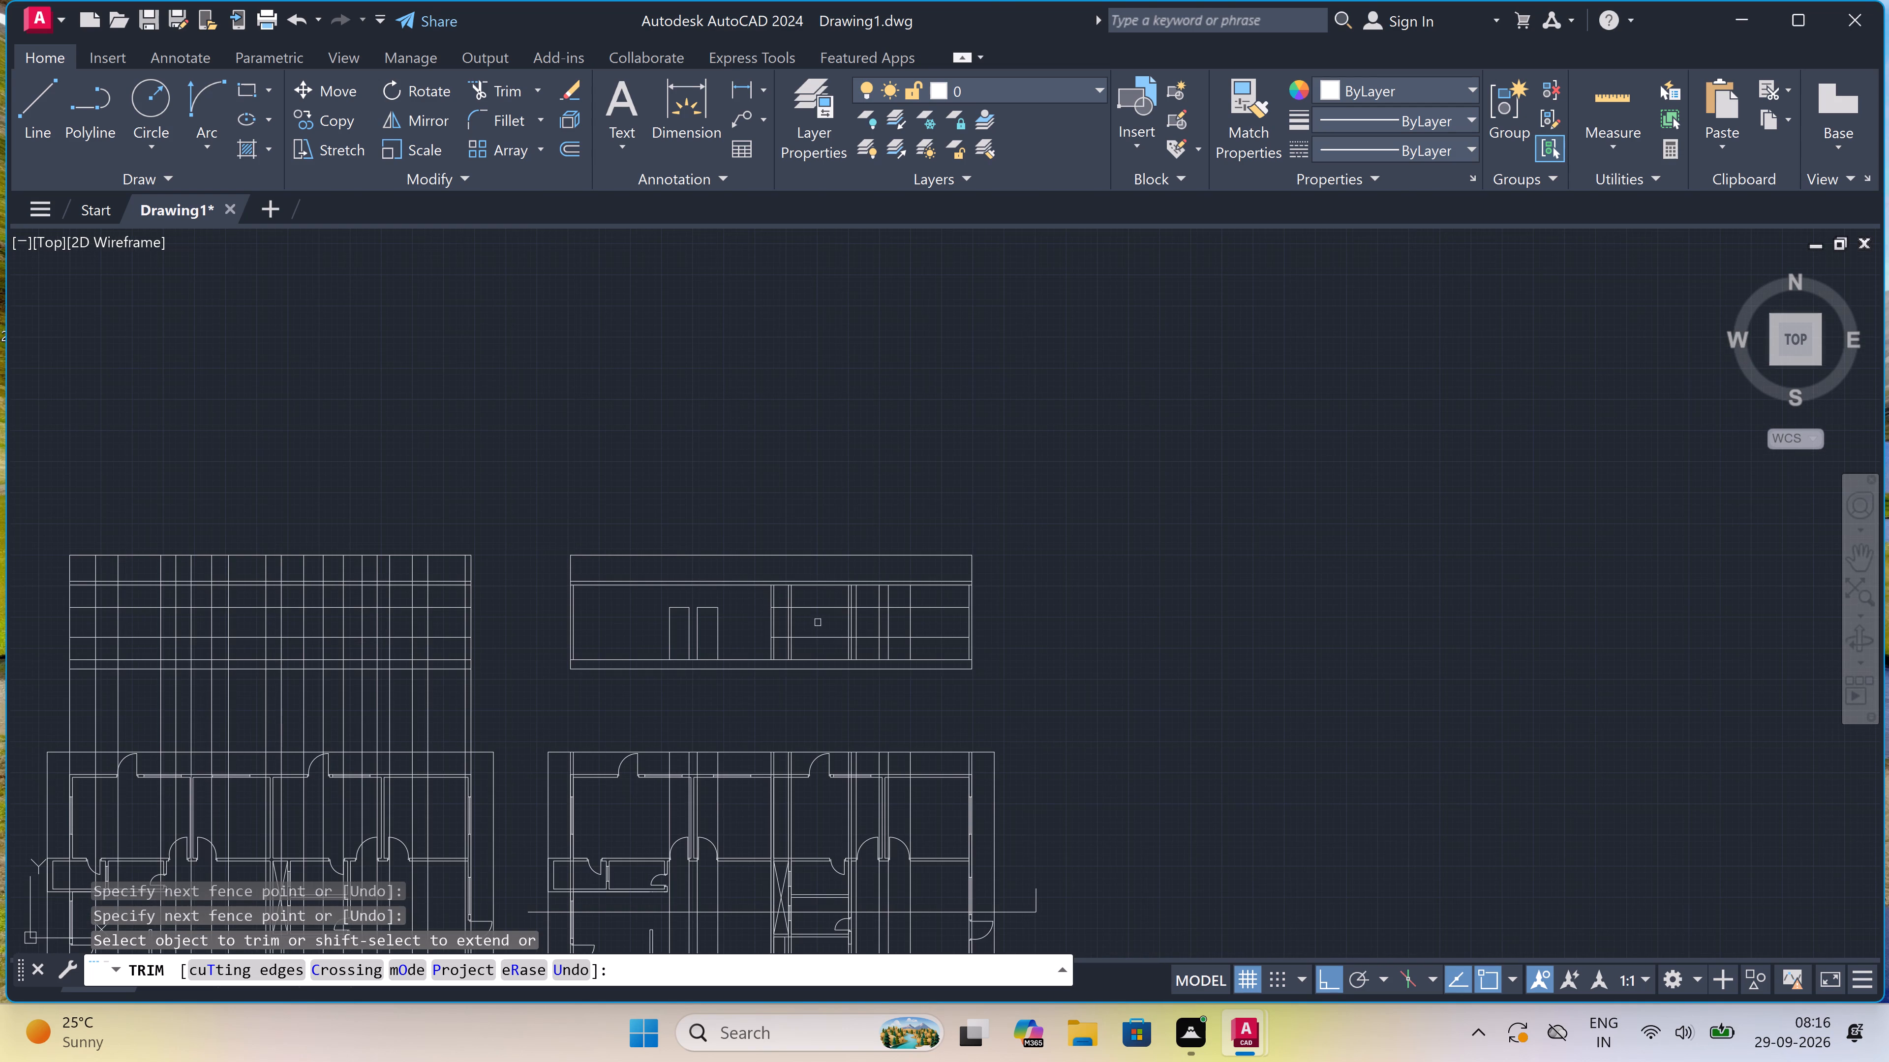
pyautogui.scroll(2, 818, 622)
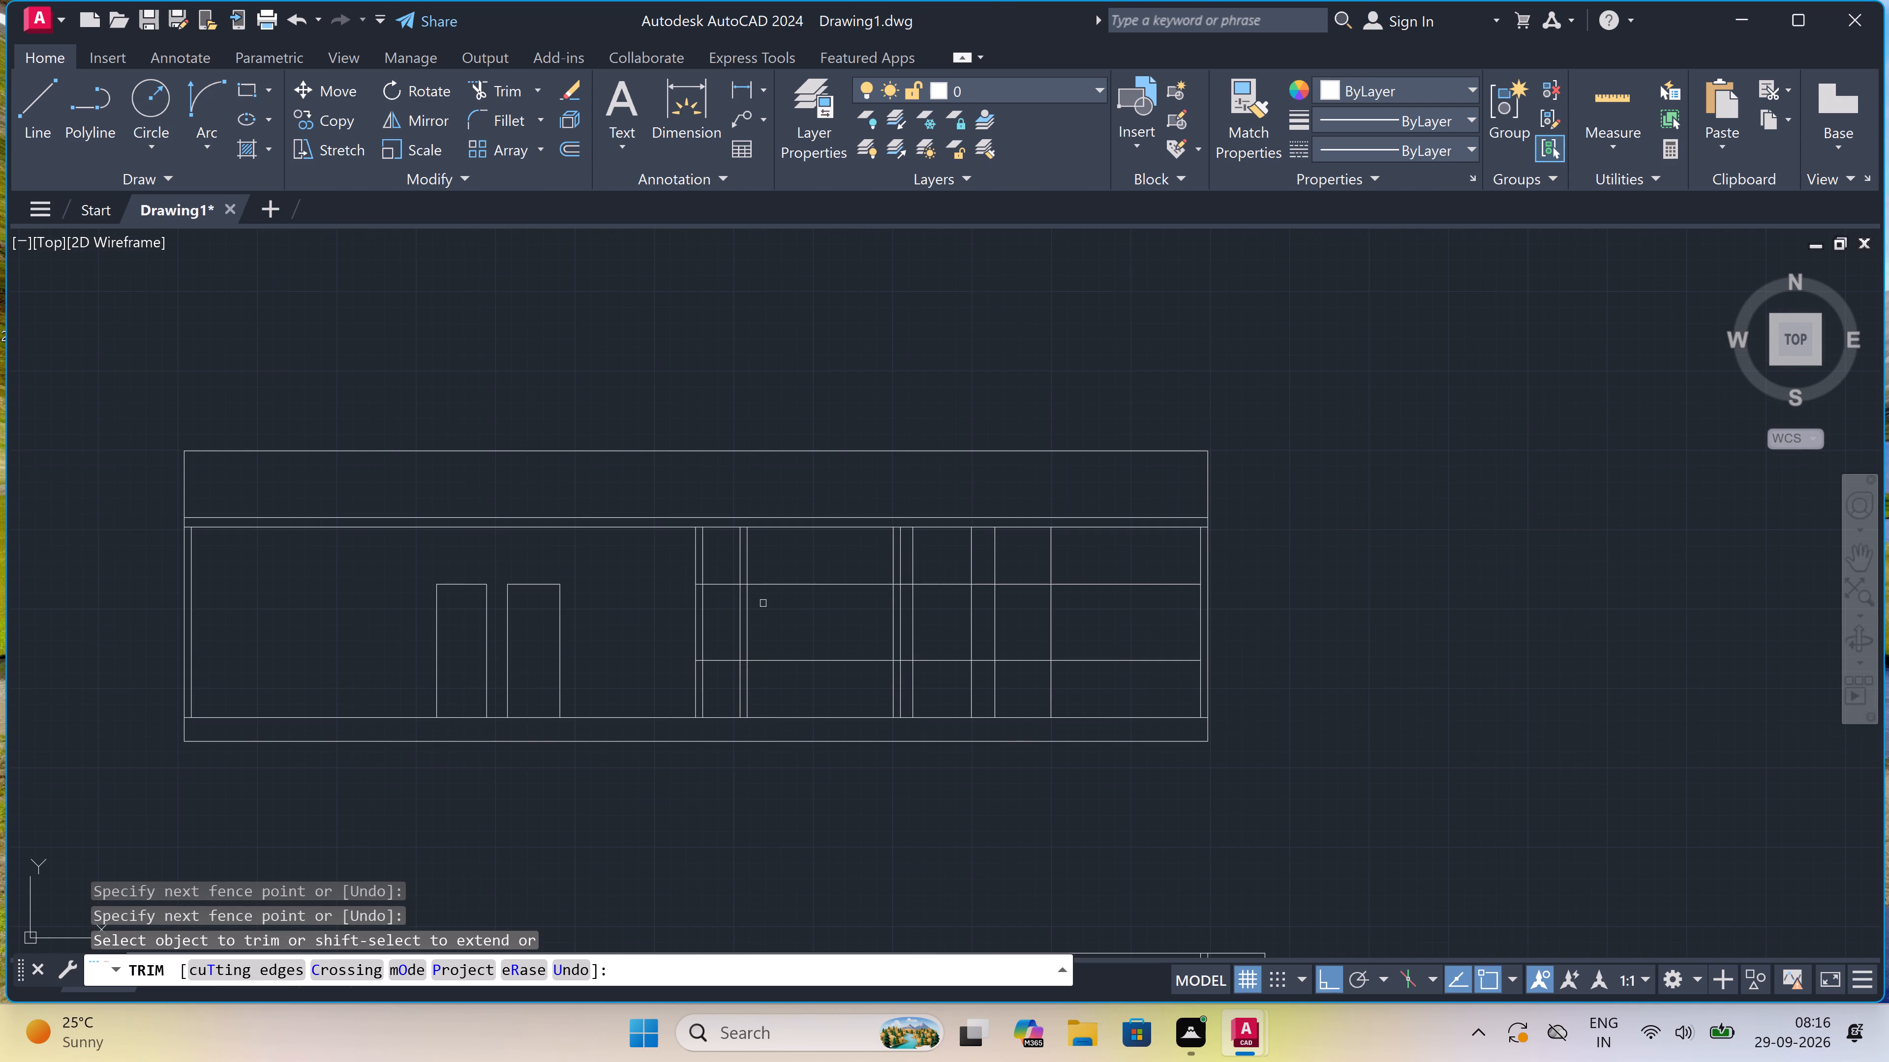
pyautogui.scroll(2, 735, 590)
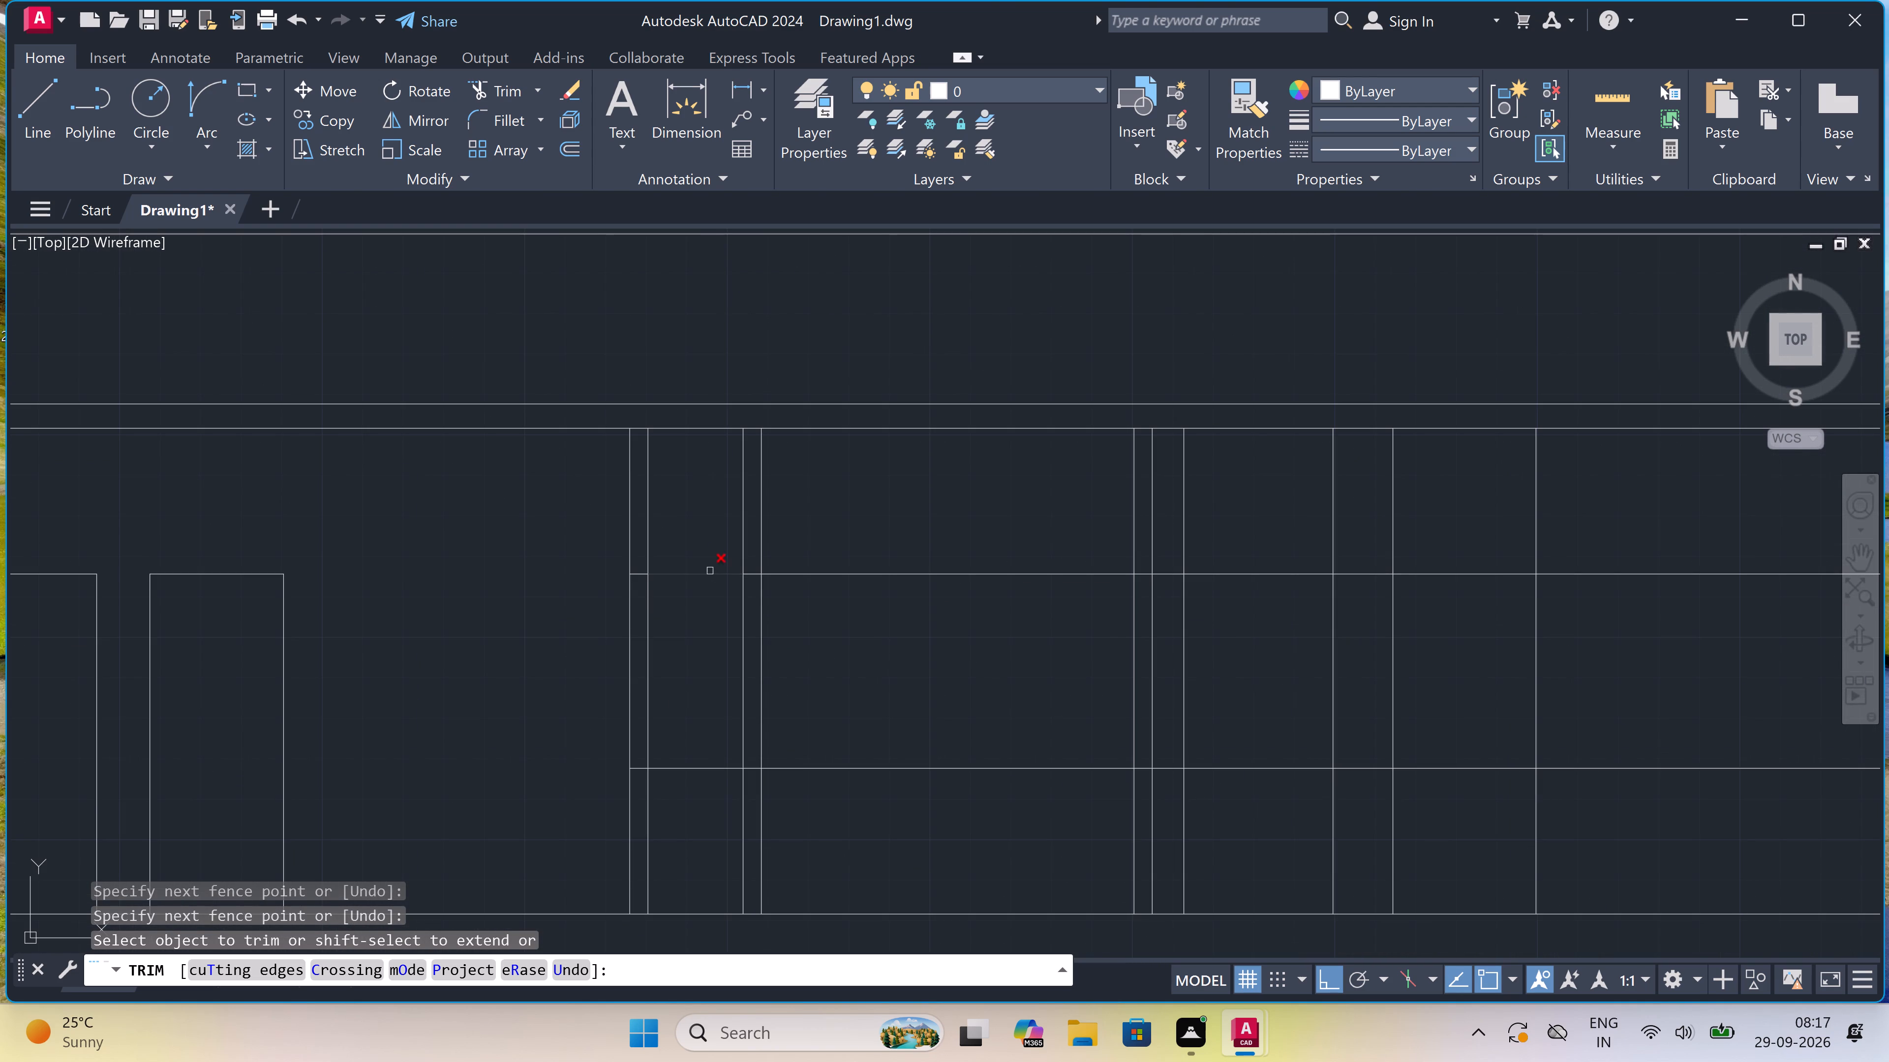
pyautogui.click(706, 560)
pyautogui.click(705, 813)
pyautogui.click(637, 571)
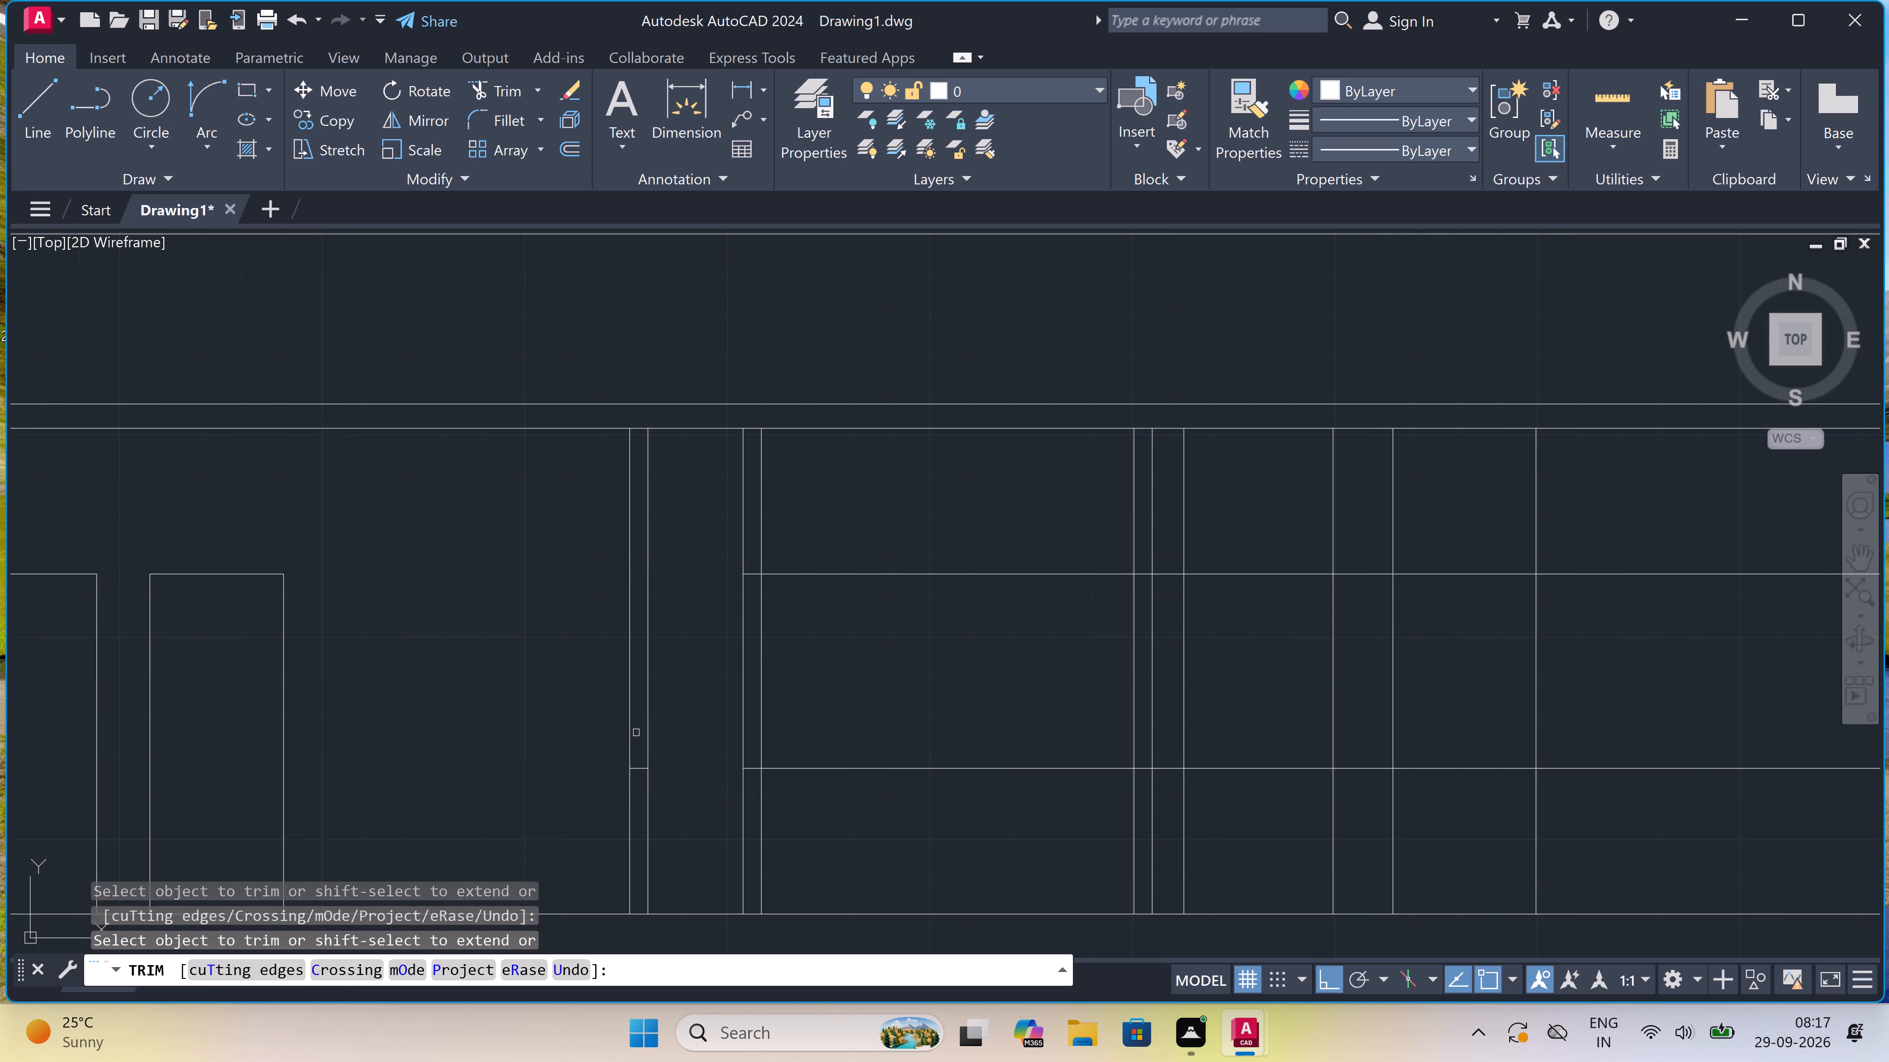
pyautogui.click(639, 768)
pyautogui.scroll(1, 758, 766)
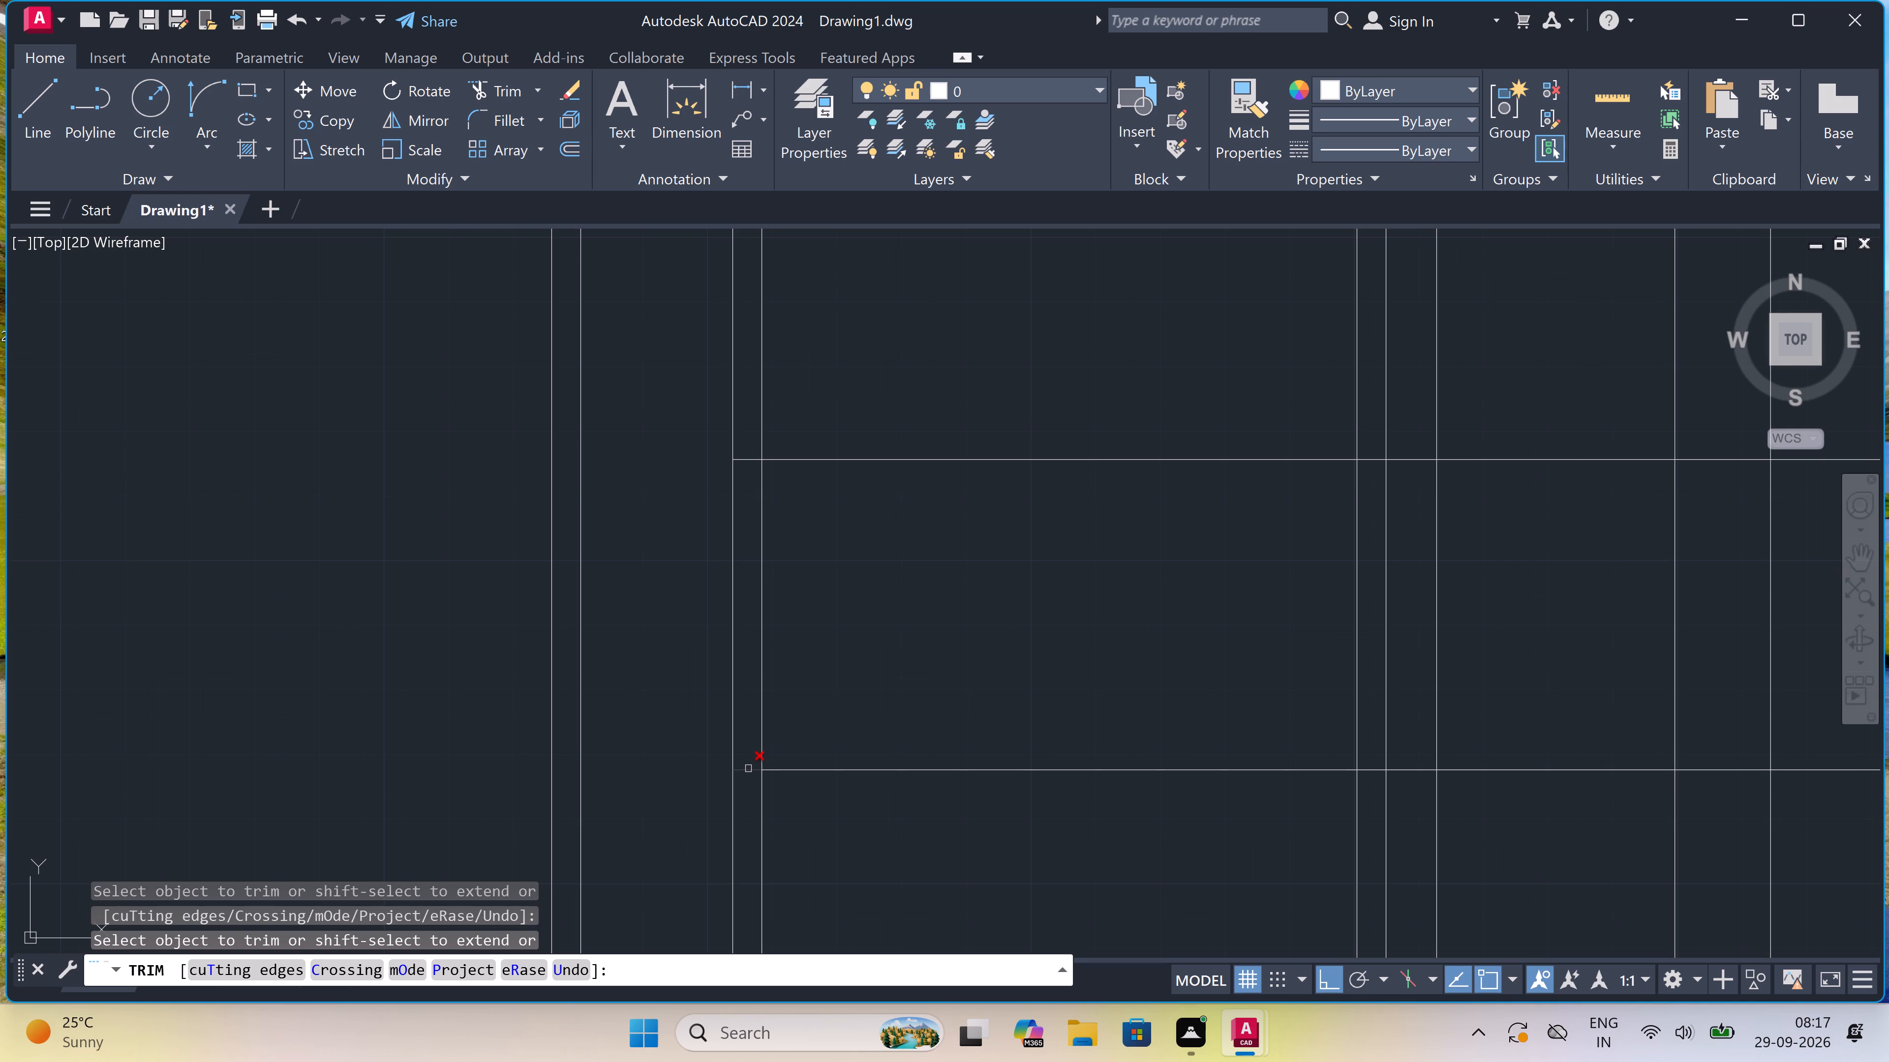
pyautogui.click(748, 770)
pyautogui.click(744, 453)
pyautogui.click(738, 491)
# Trim both intermediate level lines in the bay between the second and third interior walls of the east grid.
pyautogui.scroll(-2, 742, 506)
pyautogui.scroll(-2, 808, 490)
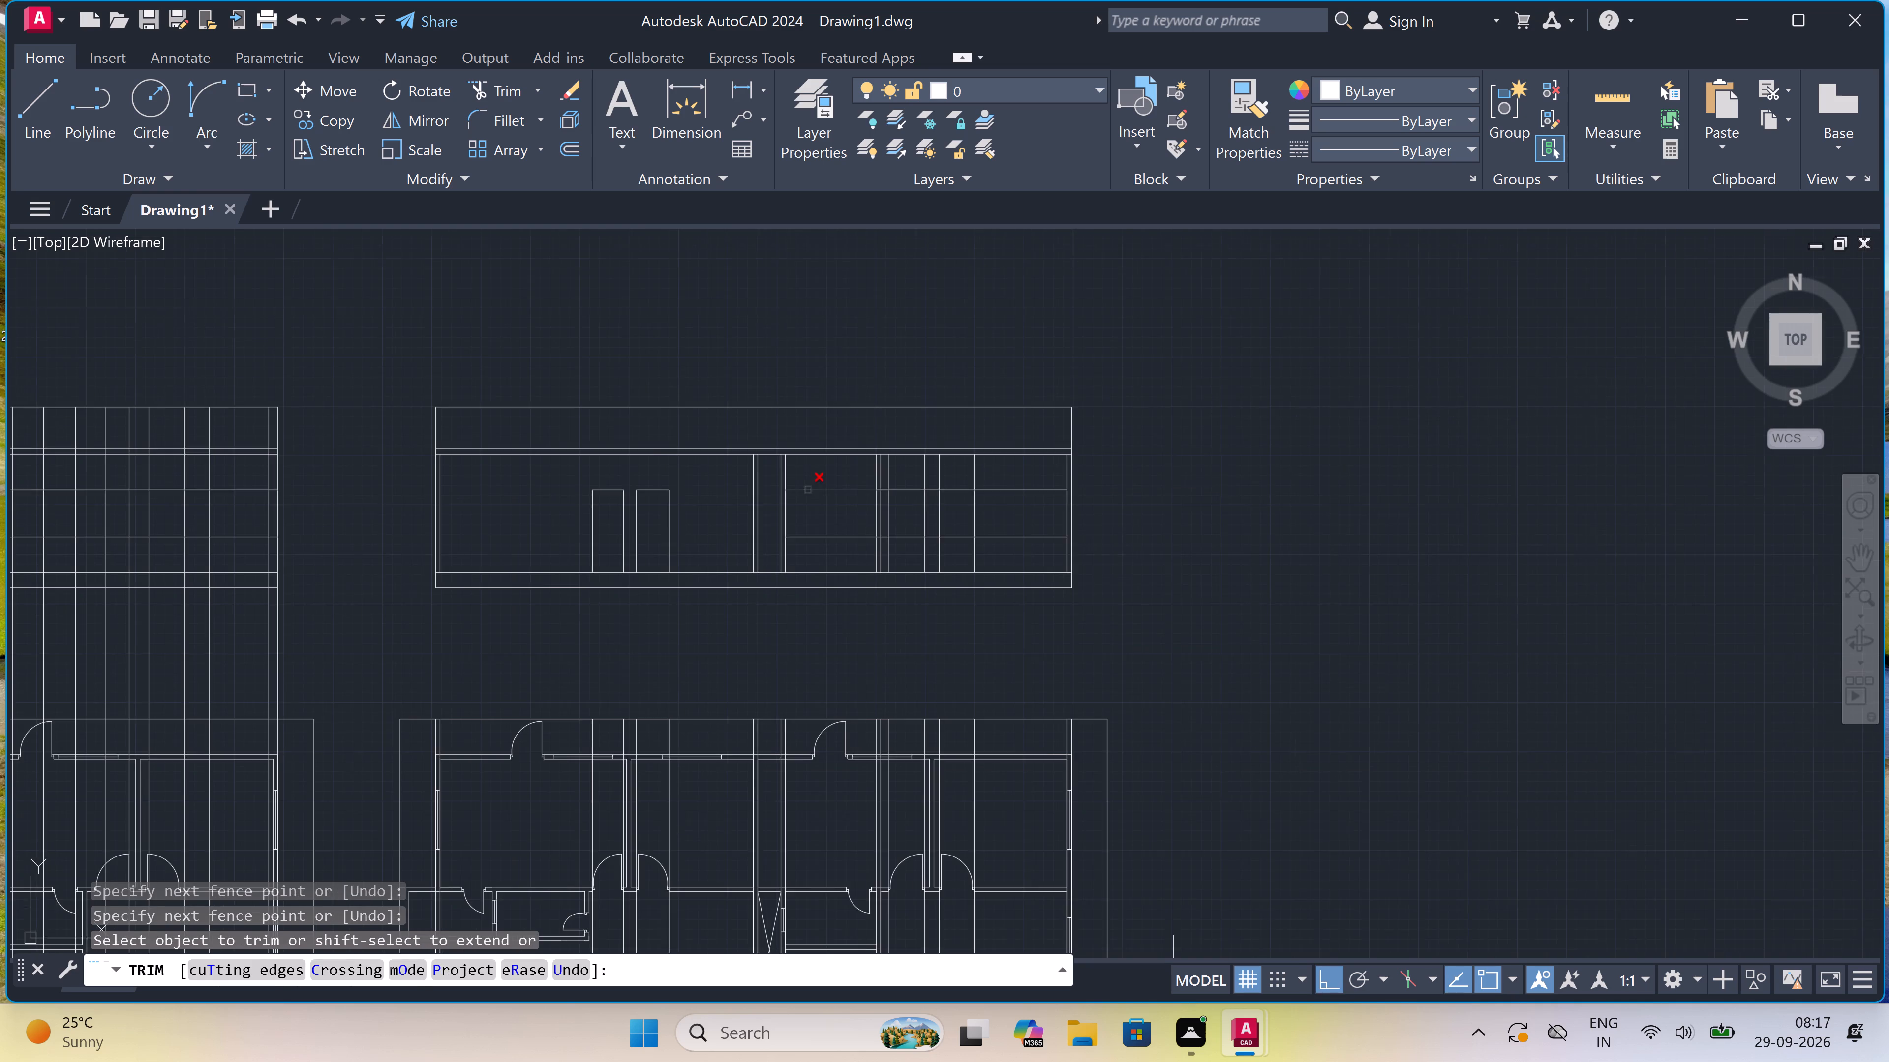
pyautogui.scroll(-2, 808, 490)
pyautogui.scroll(2, 808, 490)
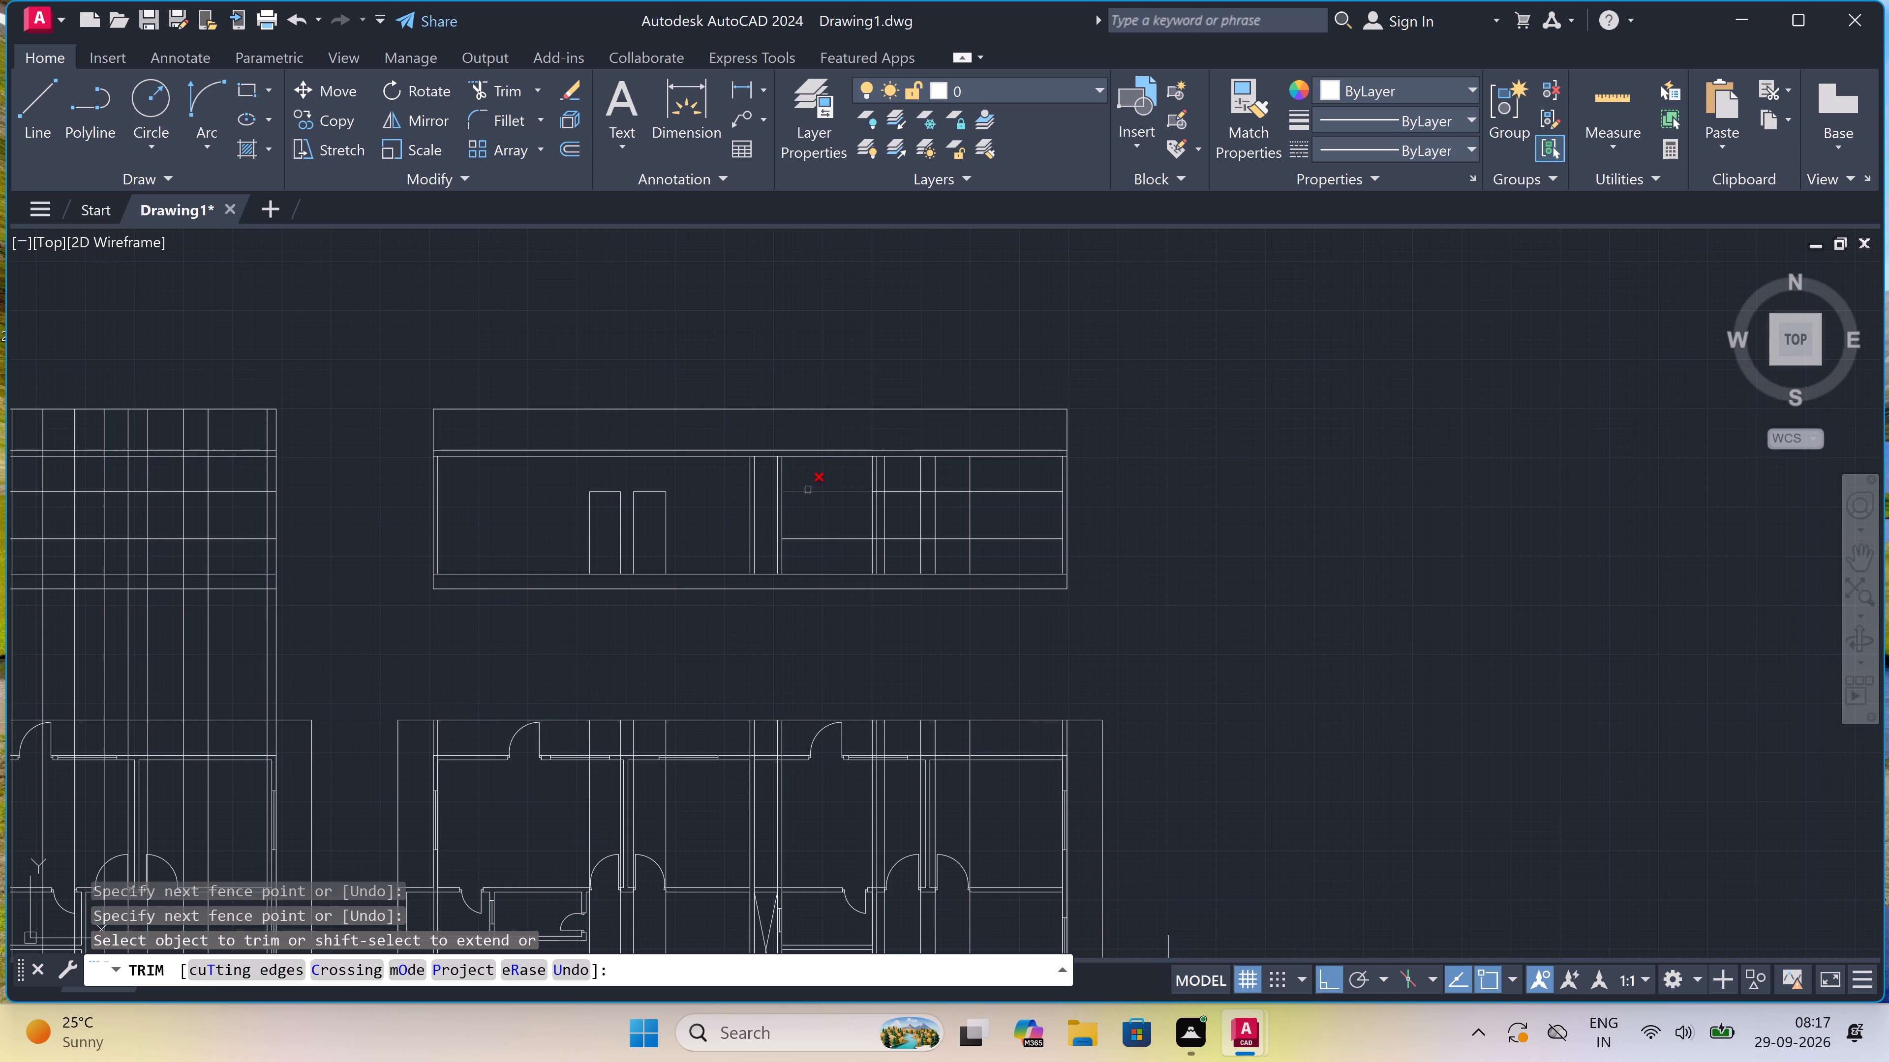
pyautogui.scroll(-1, 808, 490)
pyautogui.click(808, 489)
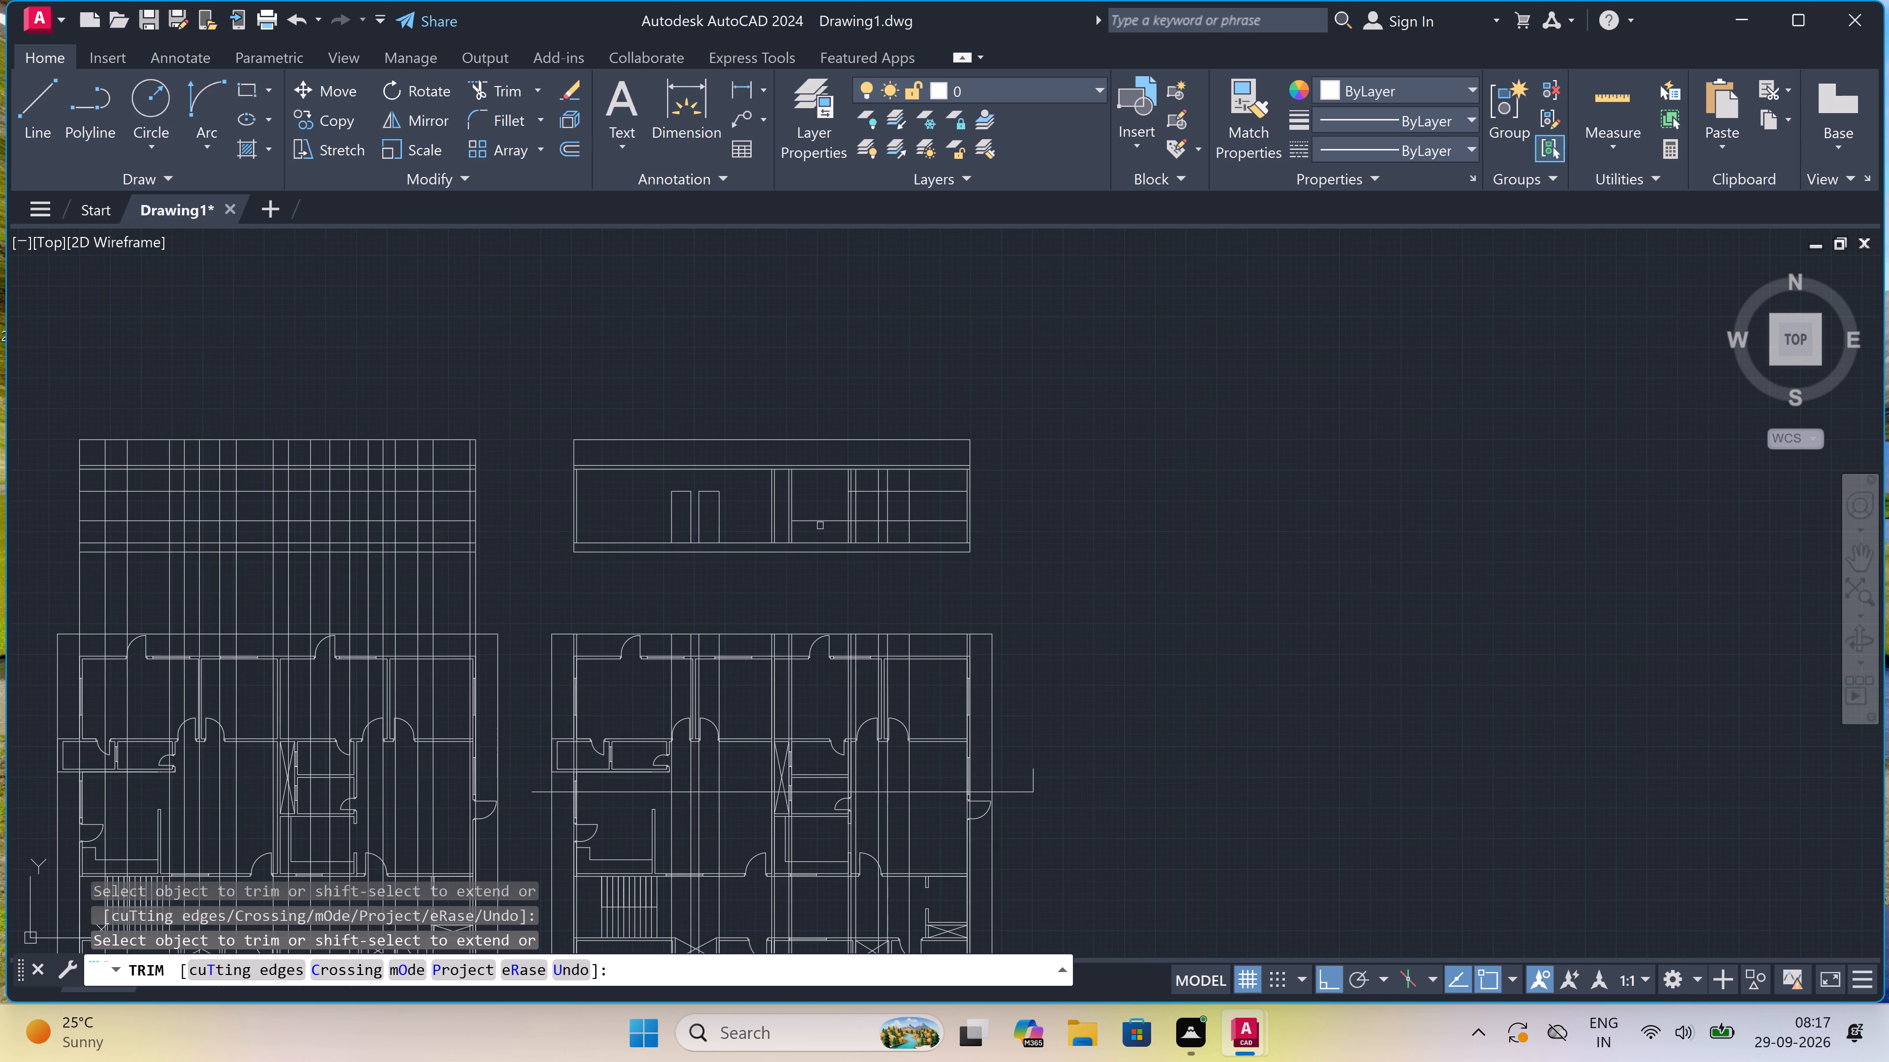
pyautogui.moveTo(820, 518); pyautogui.dragTo(813, 513)
# Trim both intermediate level lines between the easternmost interior vertical line and the east wall.
pyautogui.scroll(1, 901, 552)
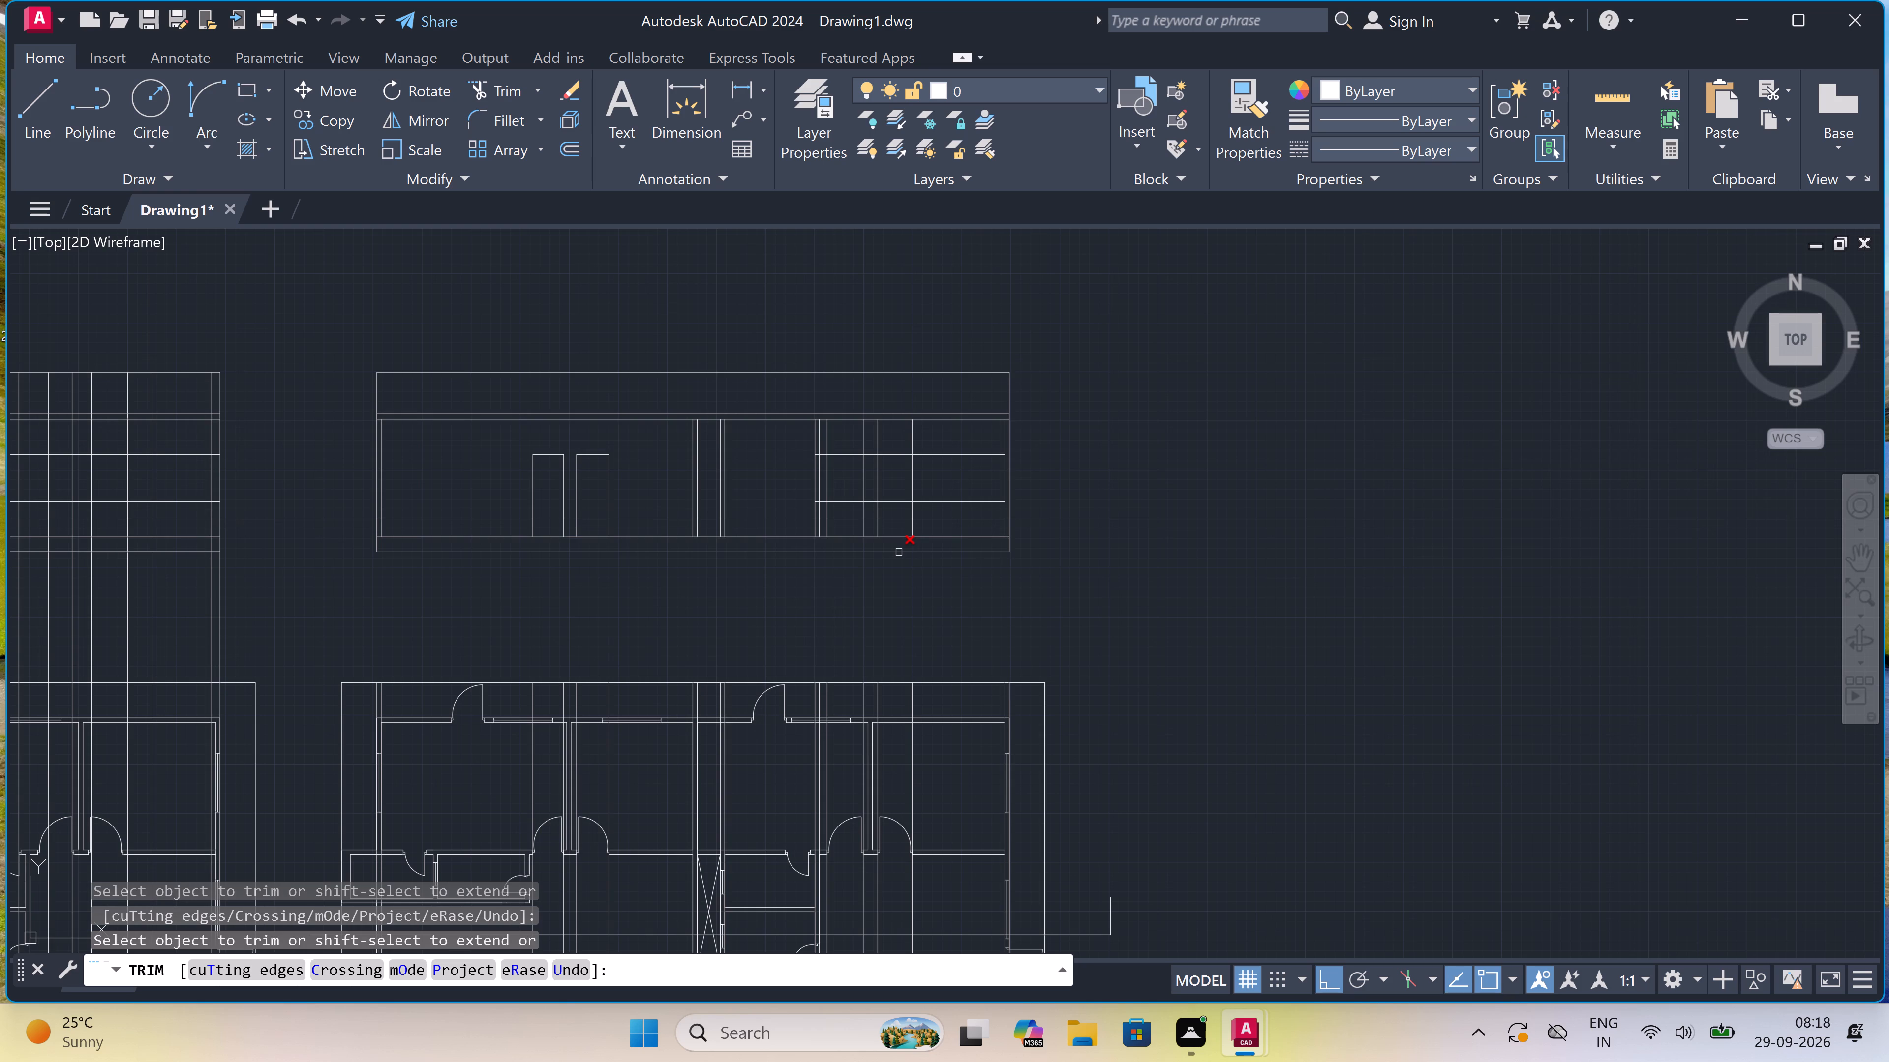
pyautogui.scroll(-1, 899, 552)
pyautogui.scroll(2, 913, 524)
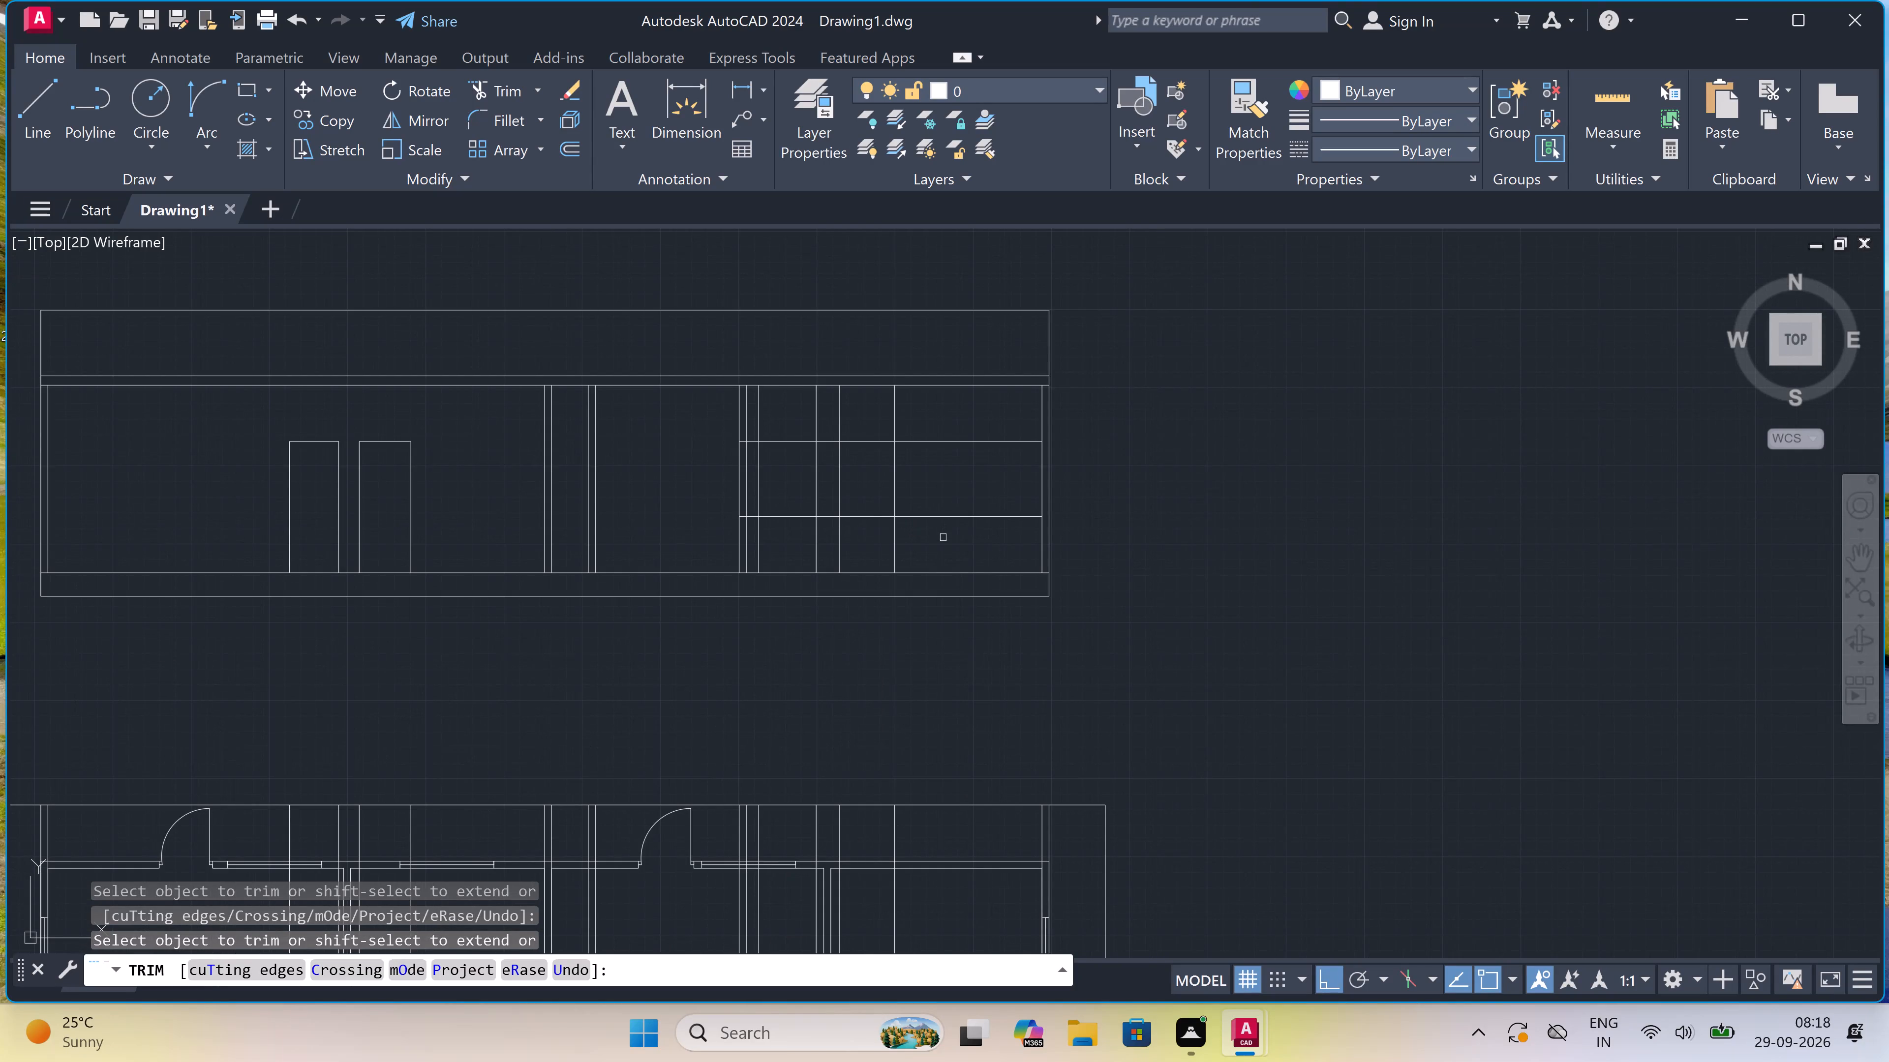
pyautogui.click(943, 537)
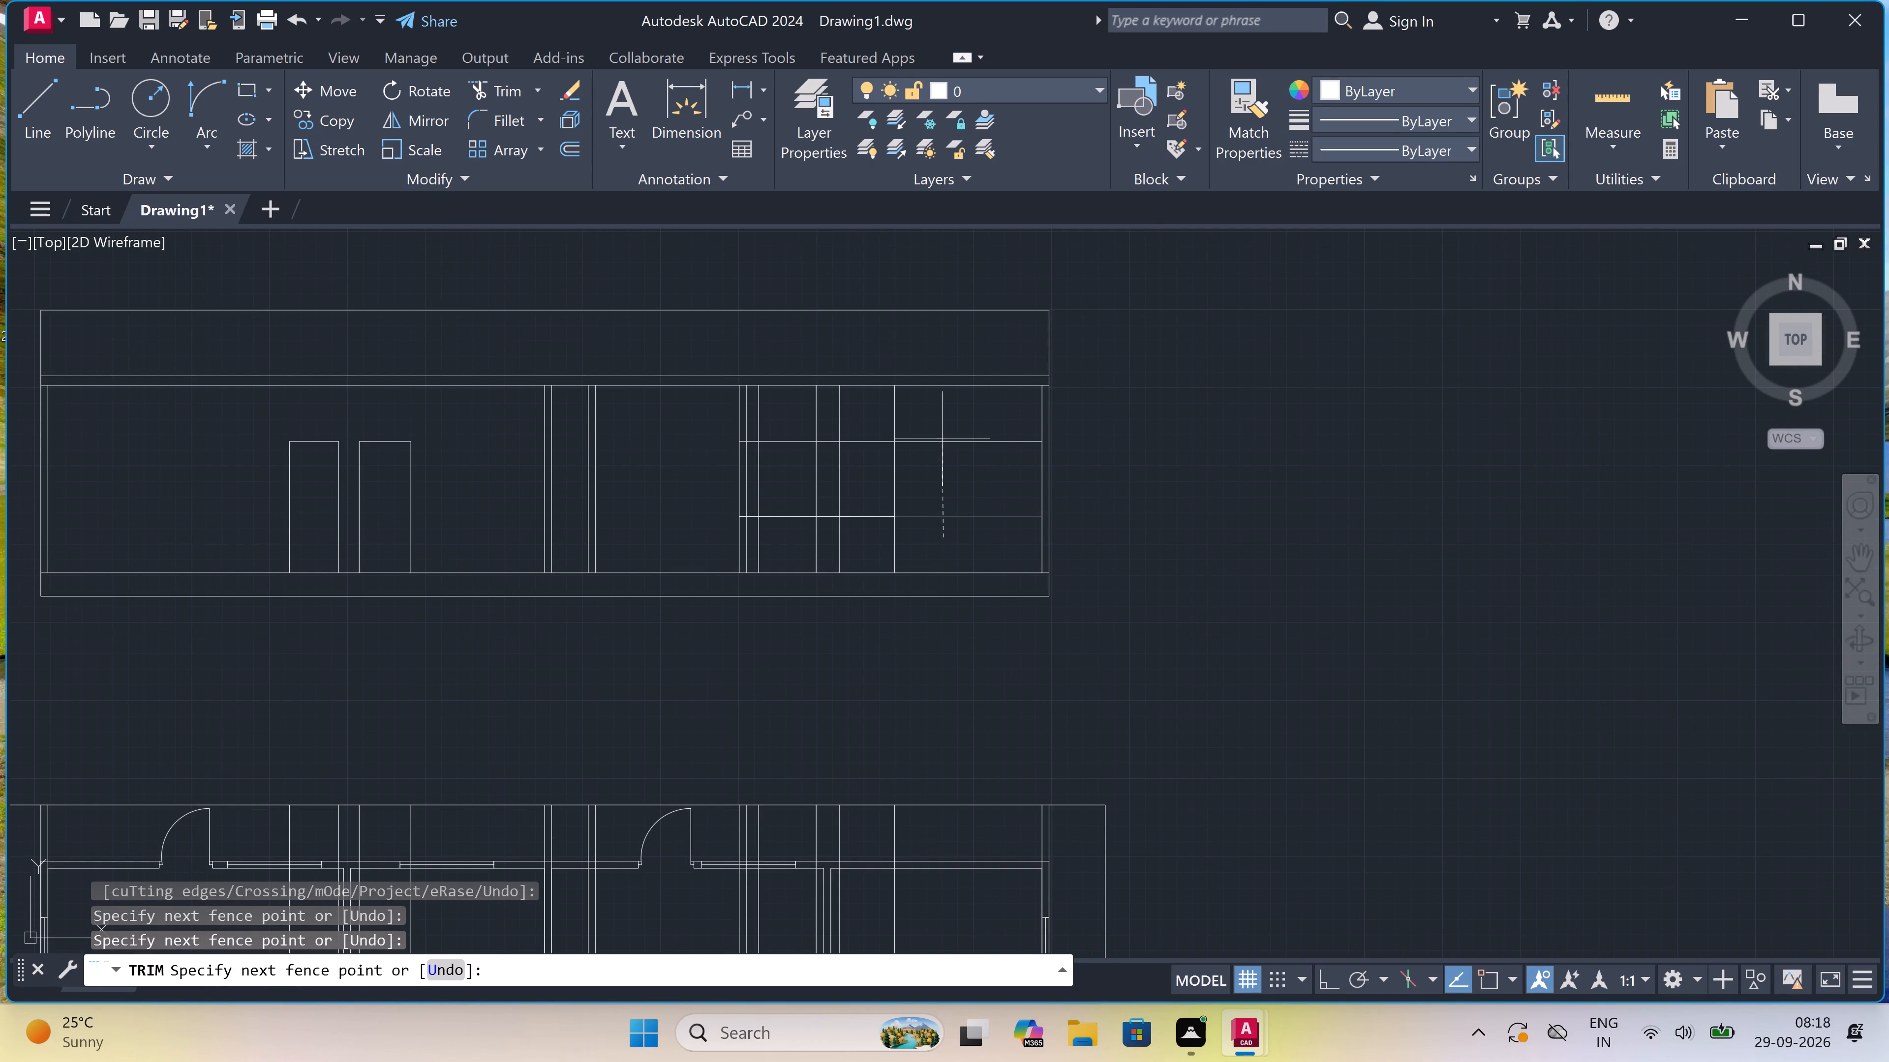
pyautogui.click(940, 413)
pyautogui.scroll(-2, 940, 411)
pyautogui.scroll(1, 940, 411)
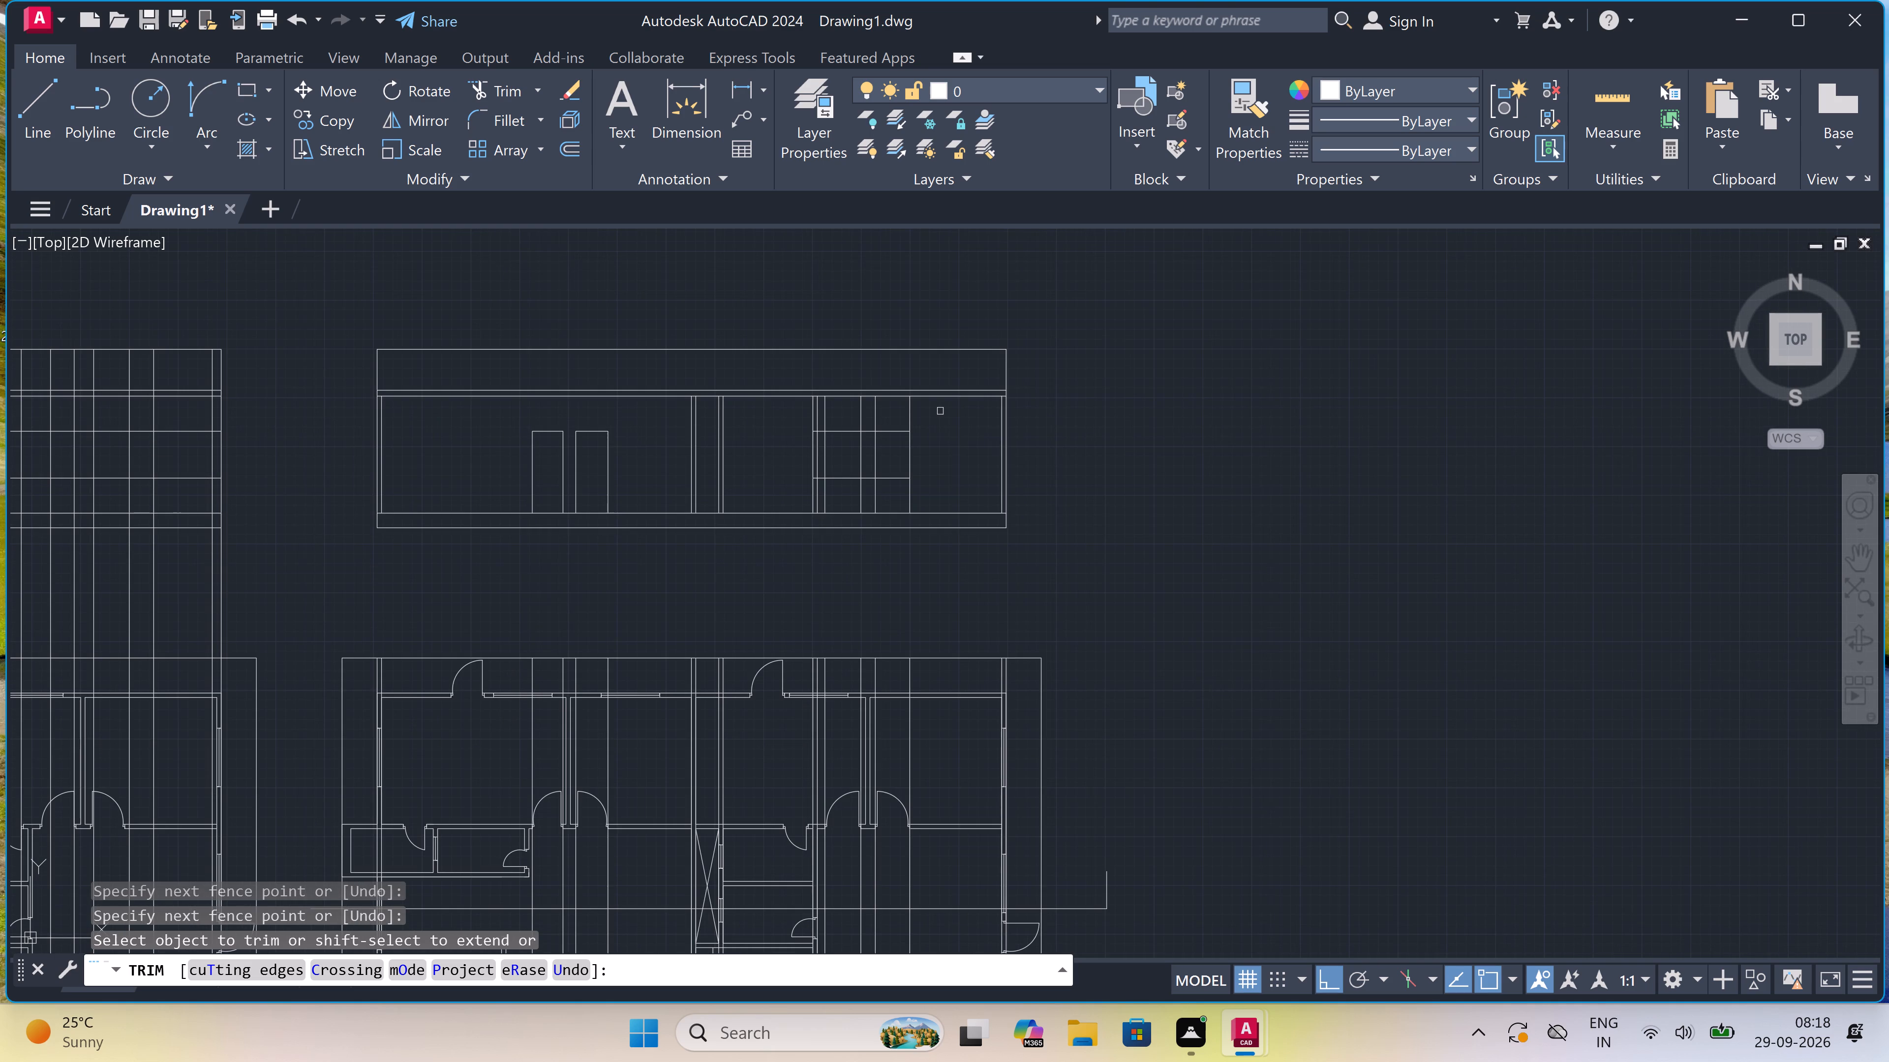
# Trim the four vertical opening lines east of the third interior wall above the upper intermediate level line.
pyautogui.click(931, 409)
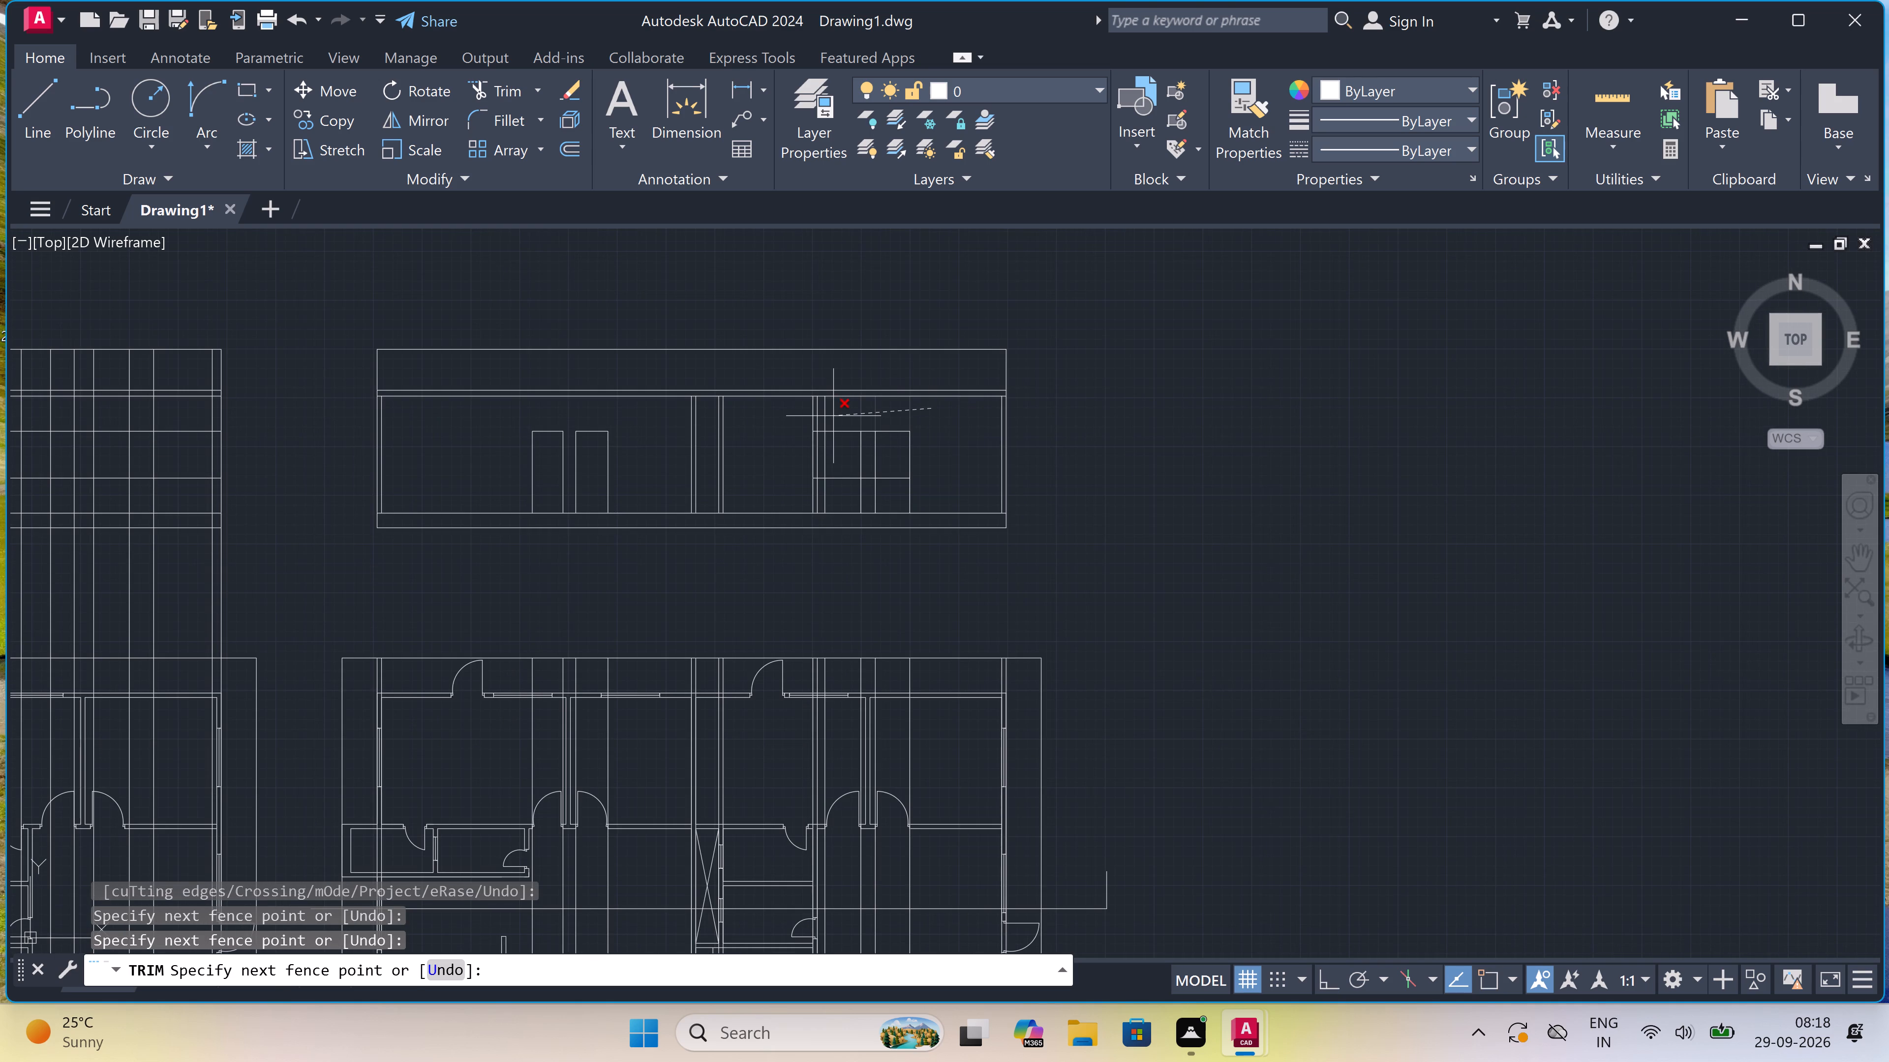
pyautogui.click(822, 408)
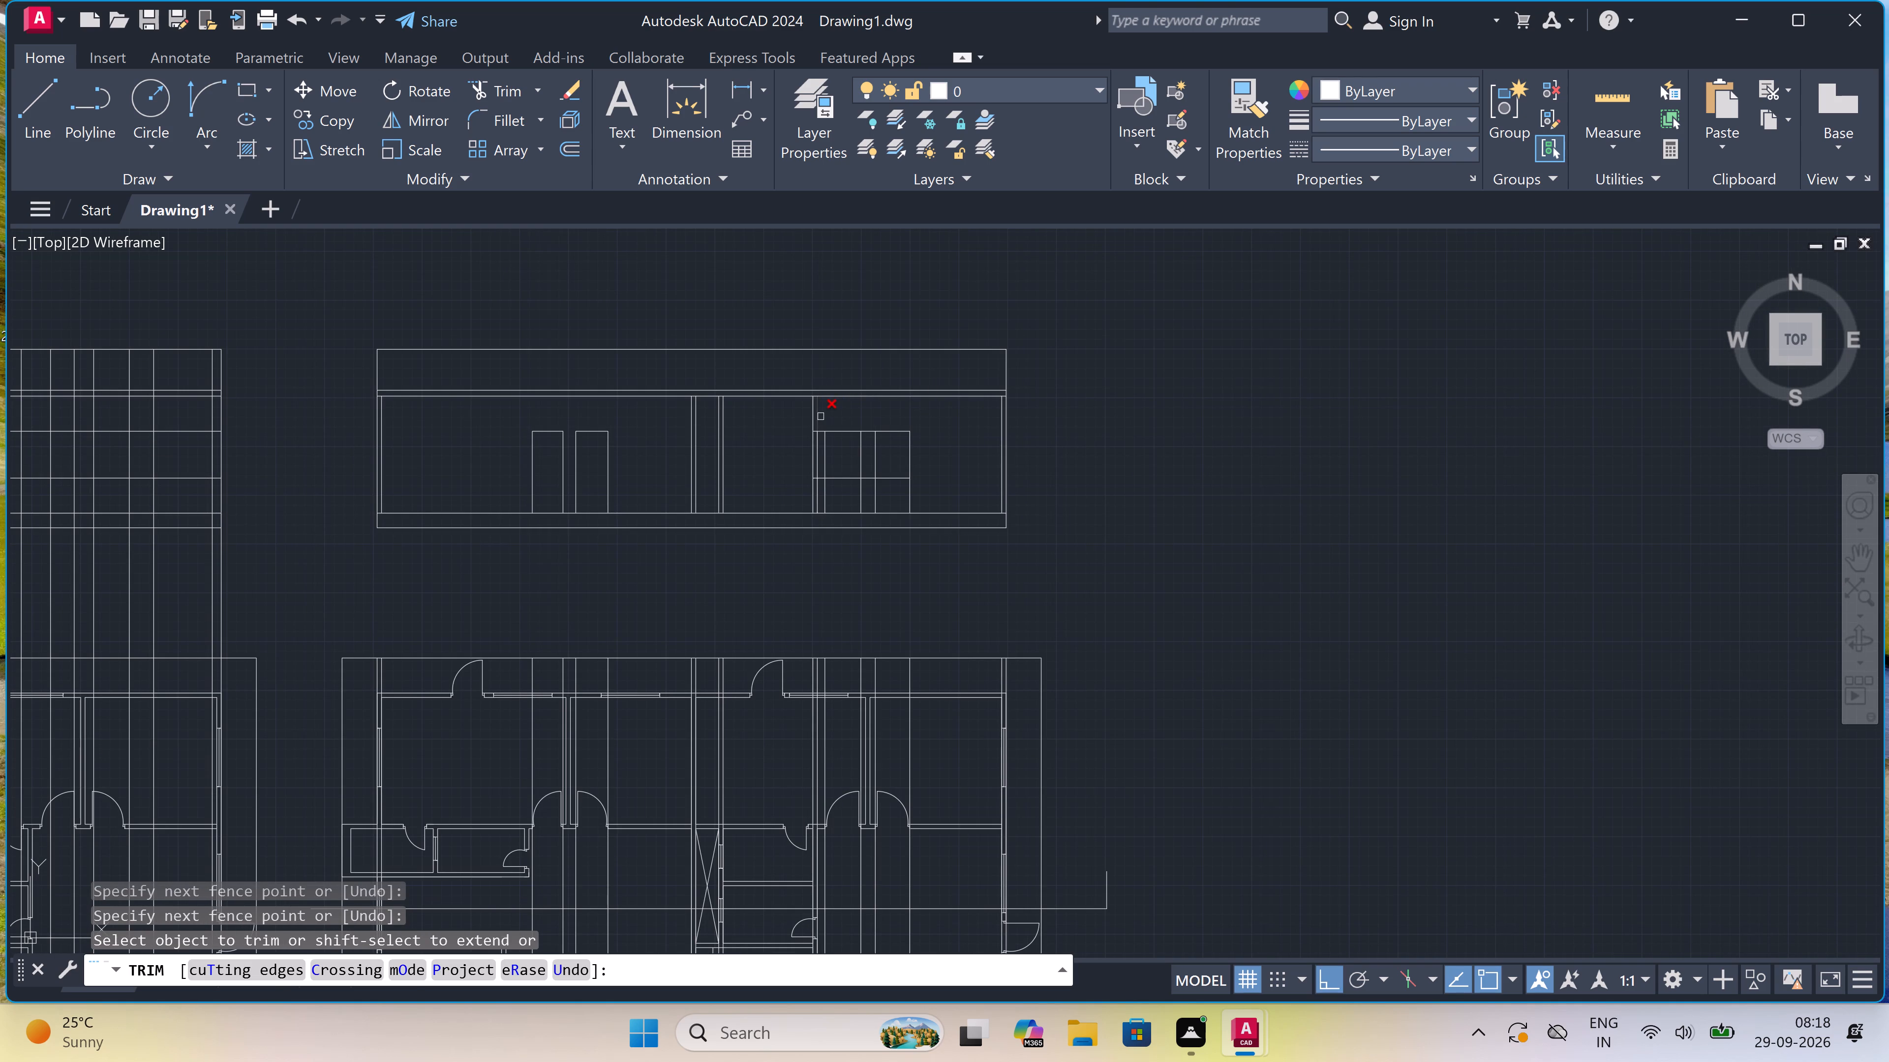
# Trim both intermediate level lines inside the third interior wall and between it and the adjacent opening.
pyautogui.scroll(3, 821, 416)
pyautogui.click(804, 458)
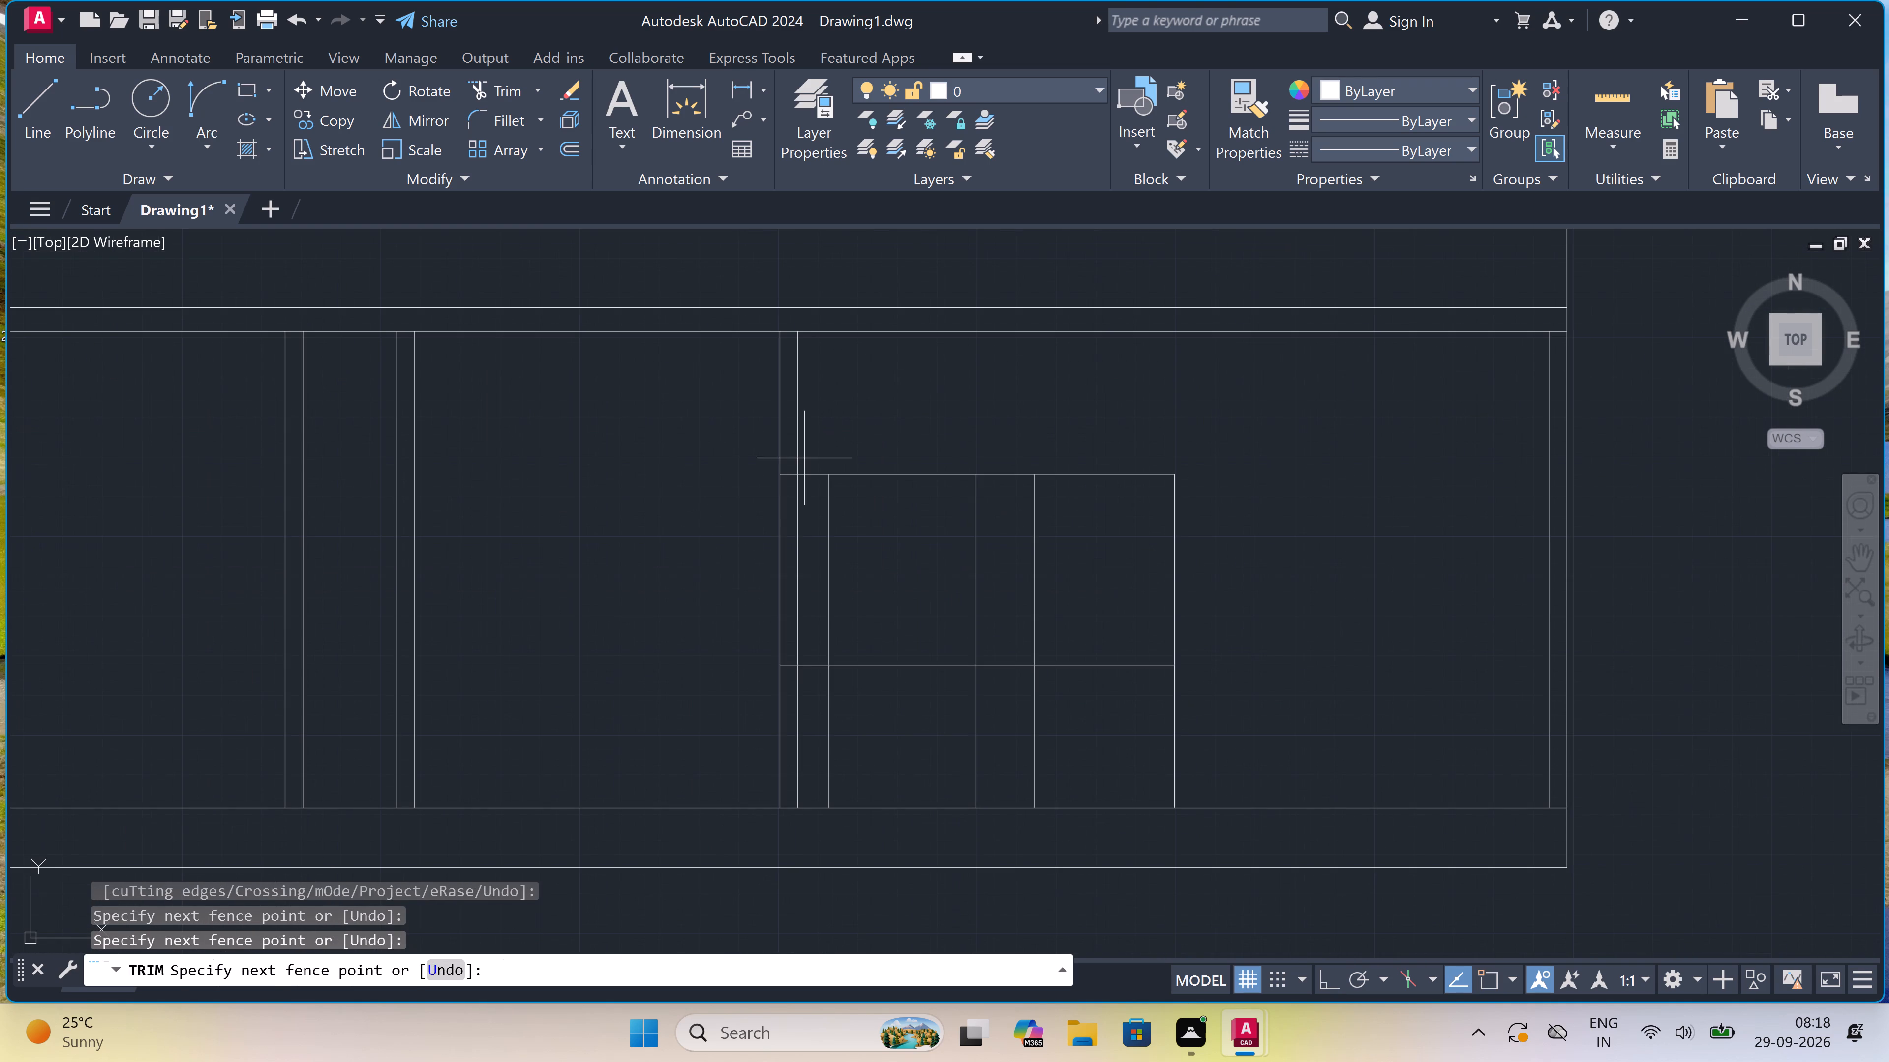
pyautogui.click(802, 696)
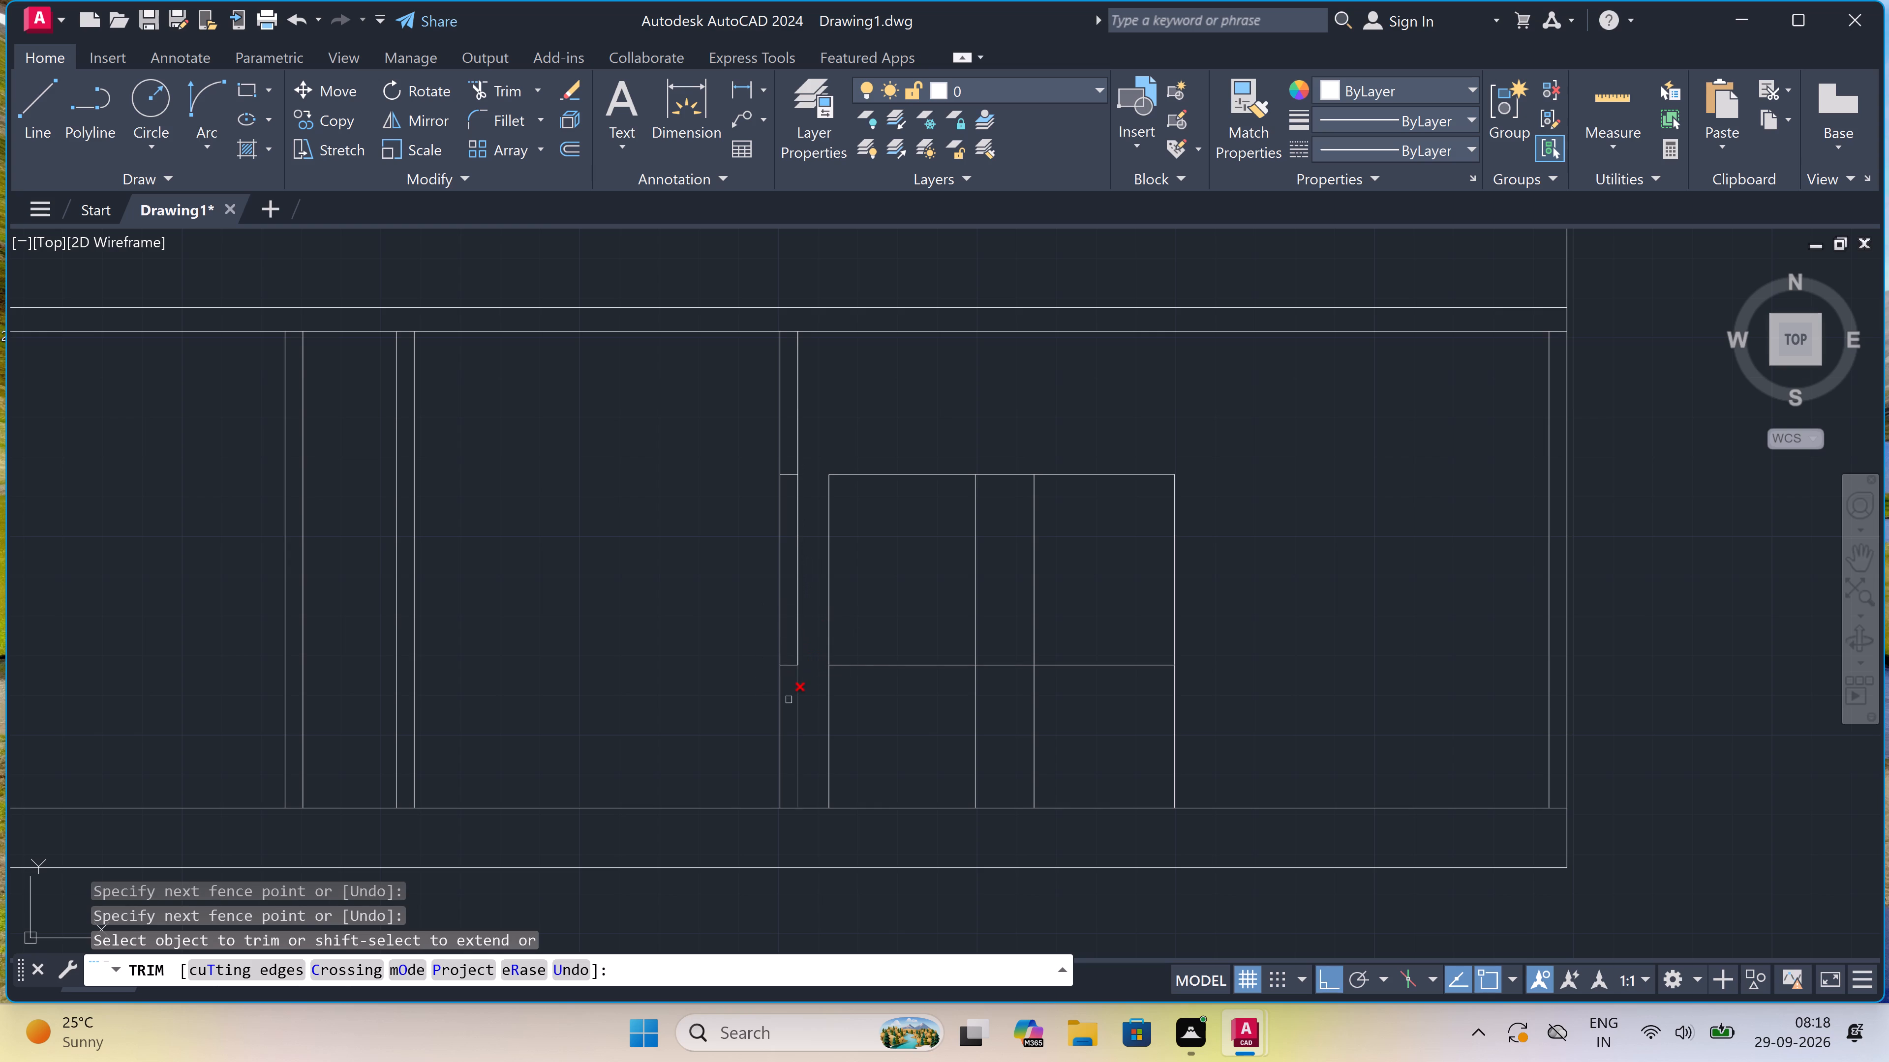
pyautogui.scroll(2, 783, 680)
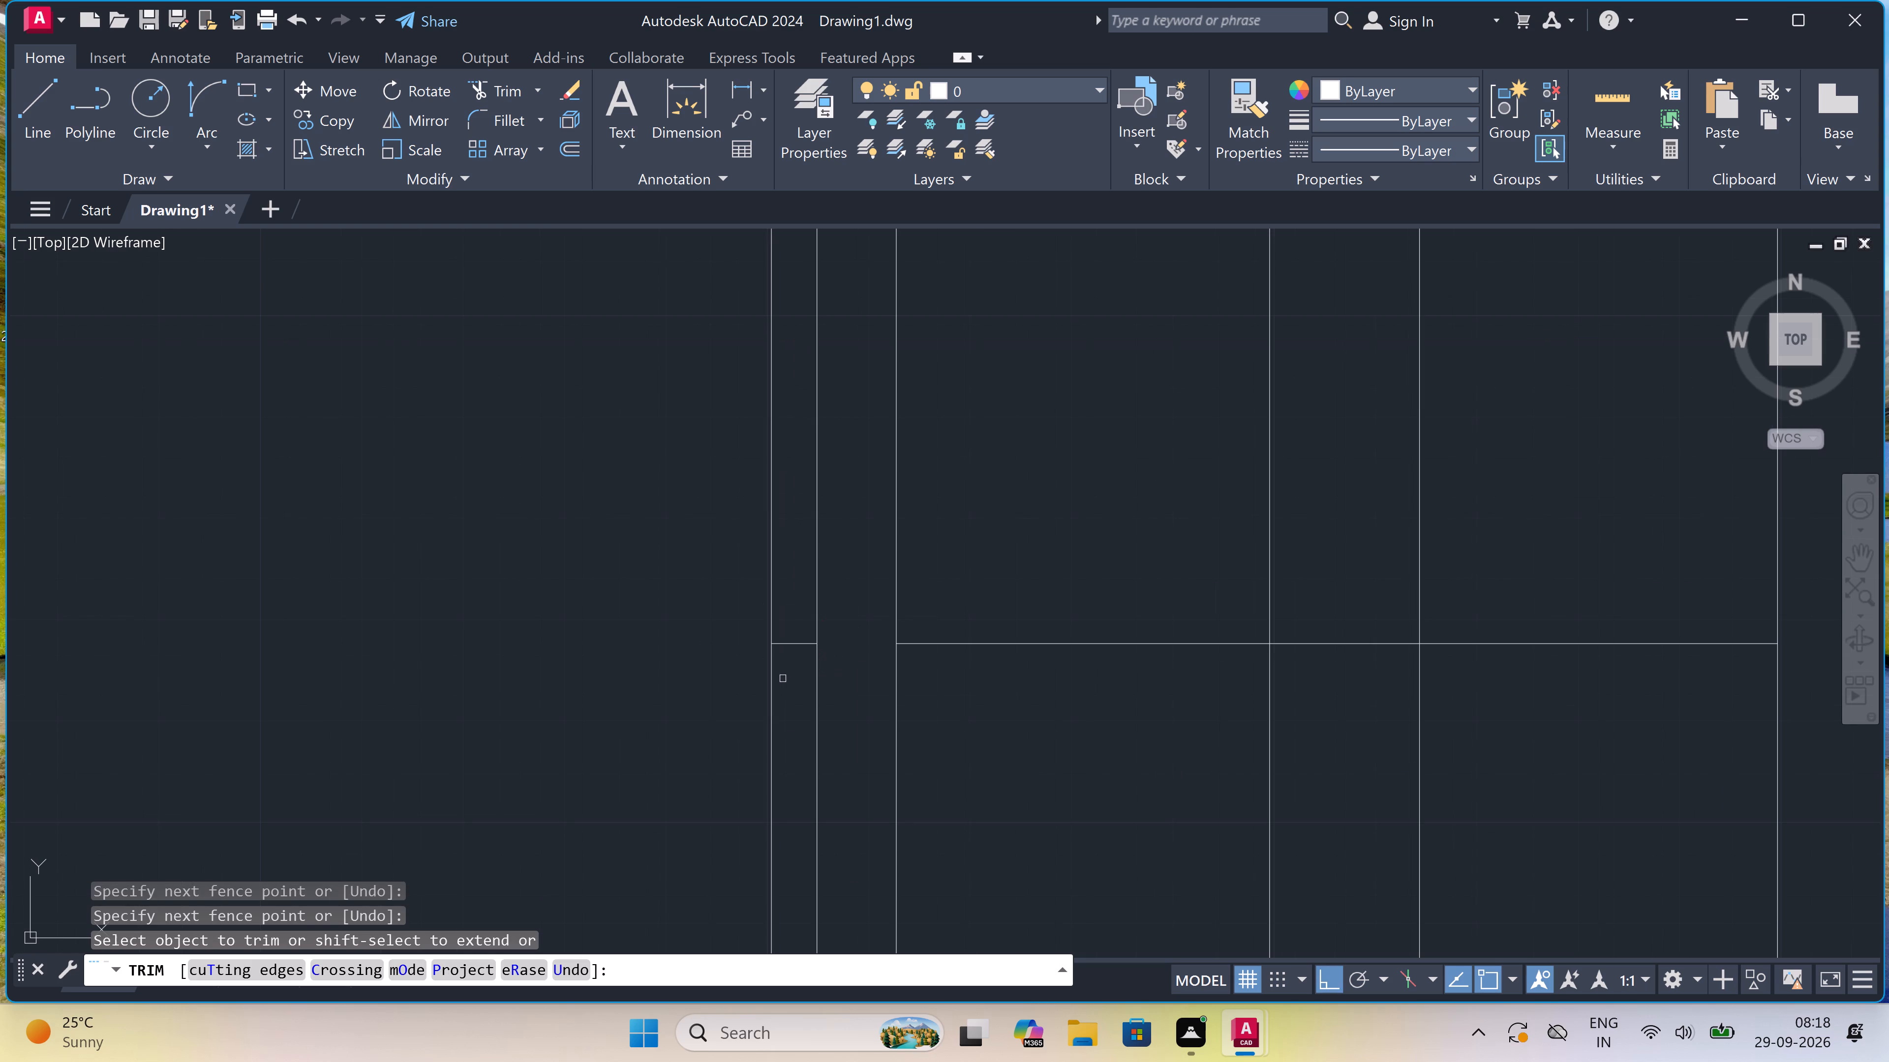
pyautogui.click(800, 664)
pyautogui.scroll(-3, 810, 553)
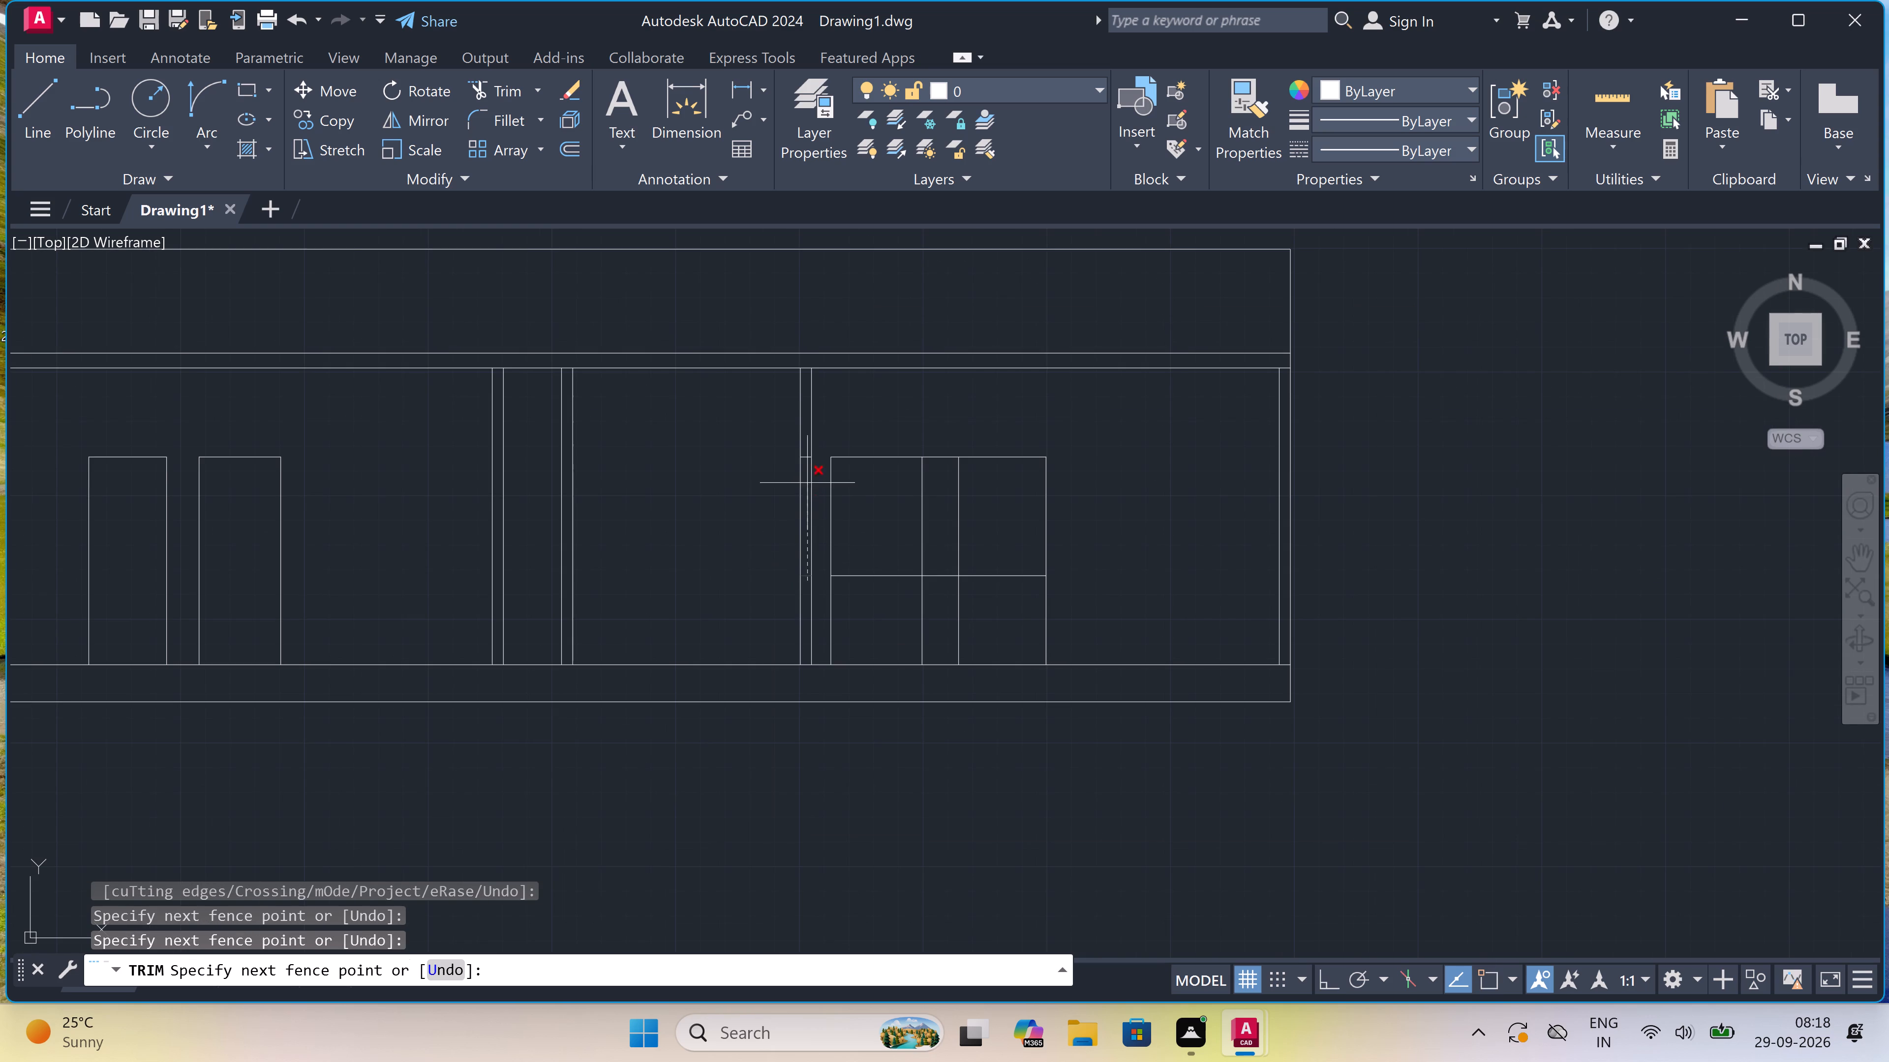
pyautogui.scroll(2, 807, 448)
pyautogui.click(807, 448)
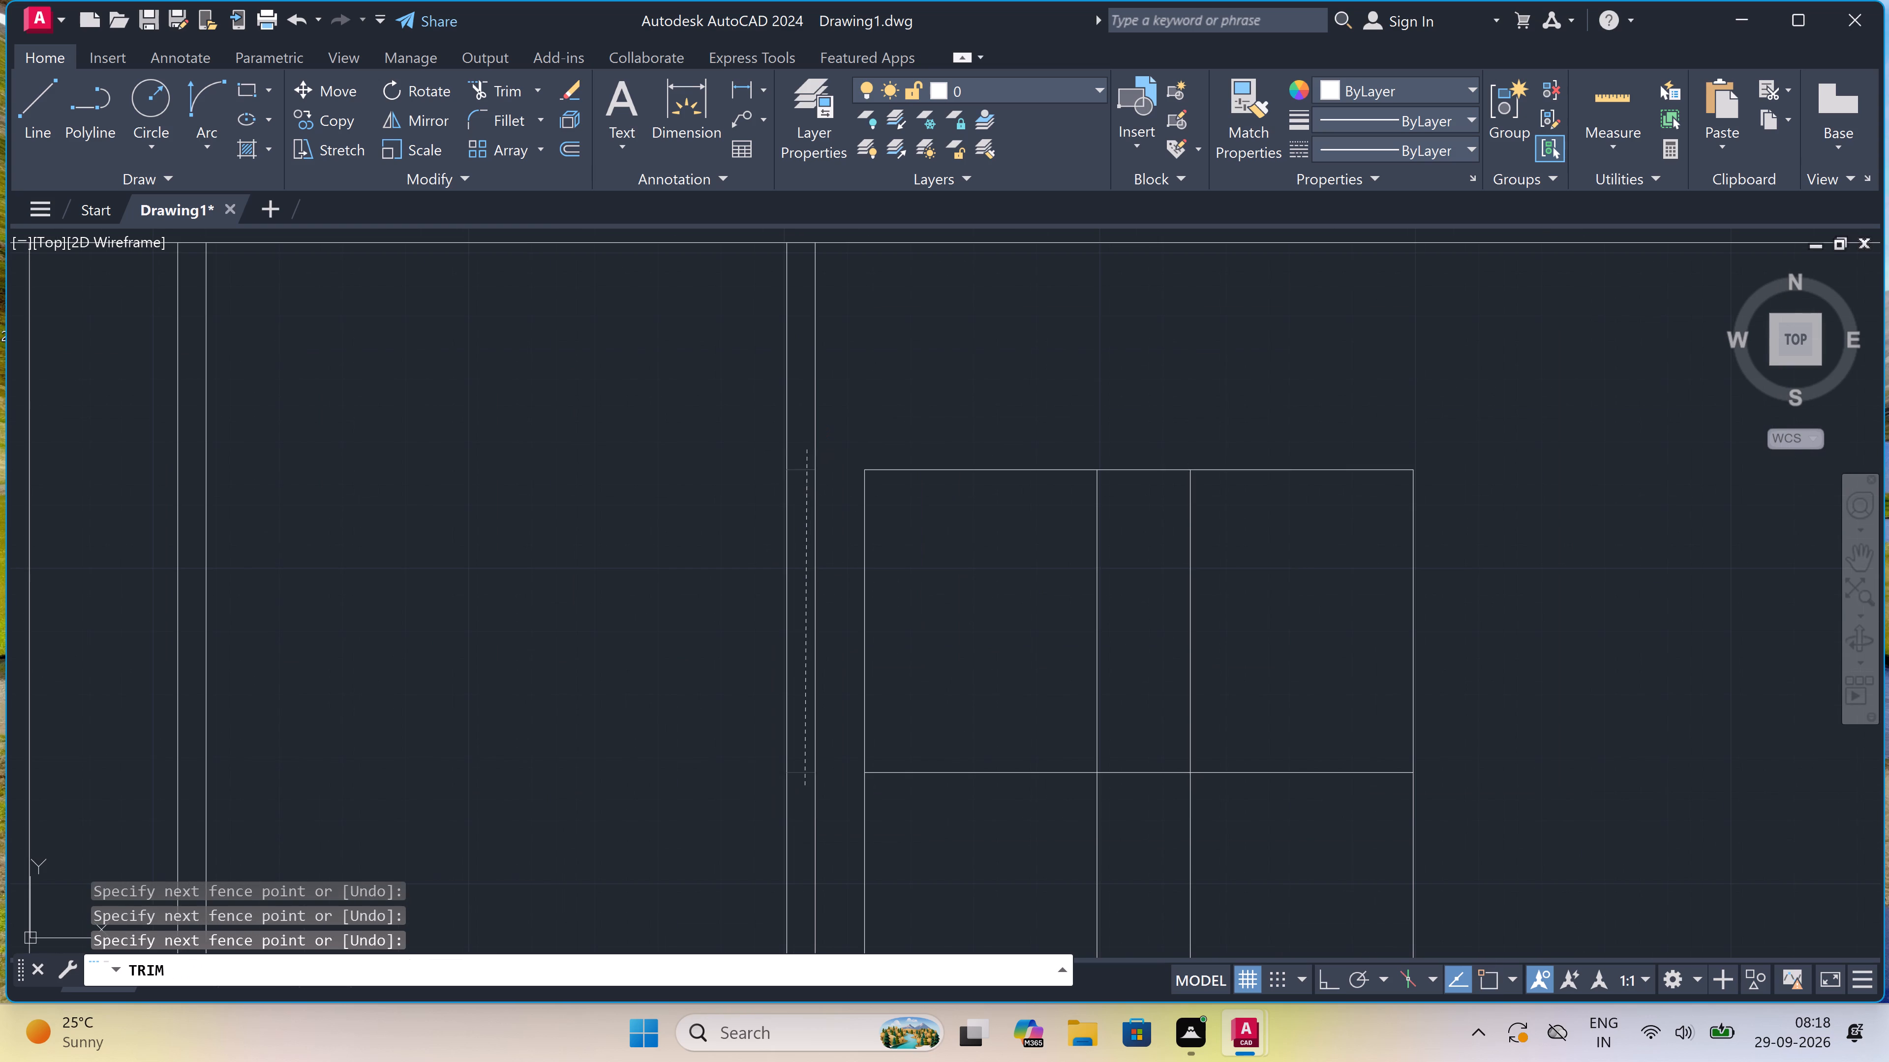
# Trim both level lines between the two eastern openings and the lower one inside each, leaving two full-height opening outlines.
pyautogui.scroll(-3, 807, 448)
pyautogui.click(840, 504)
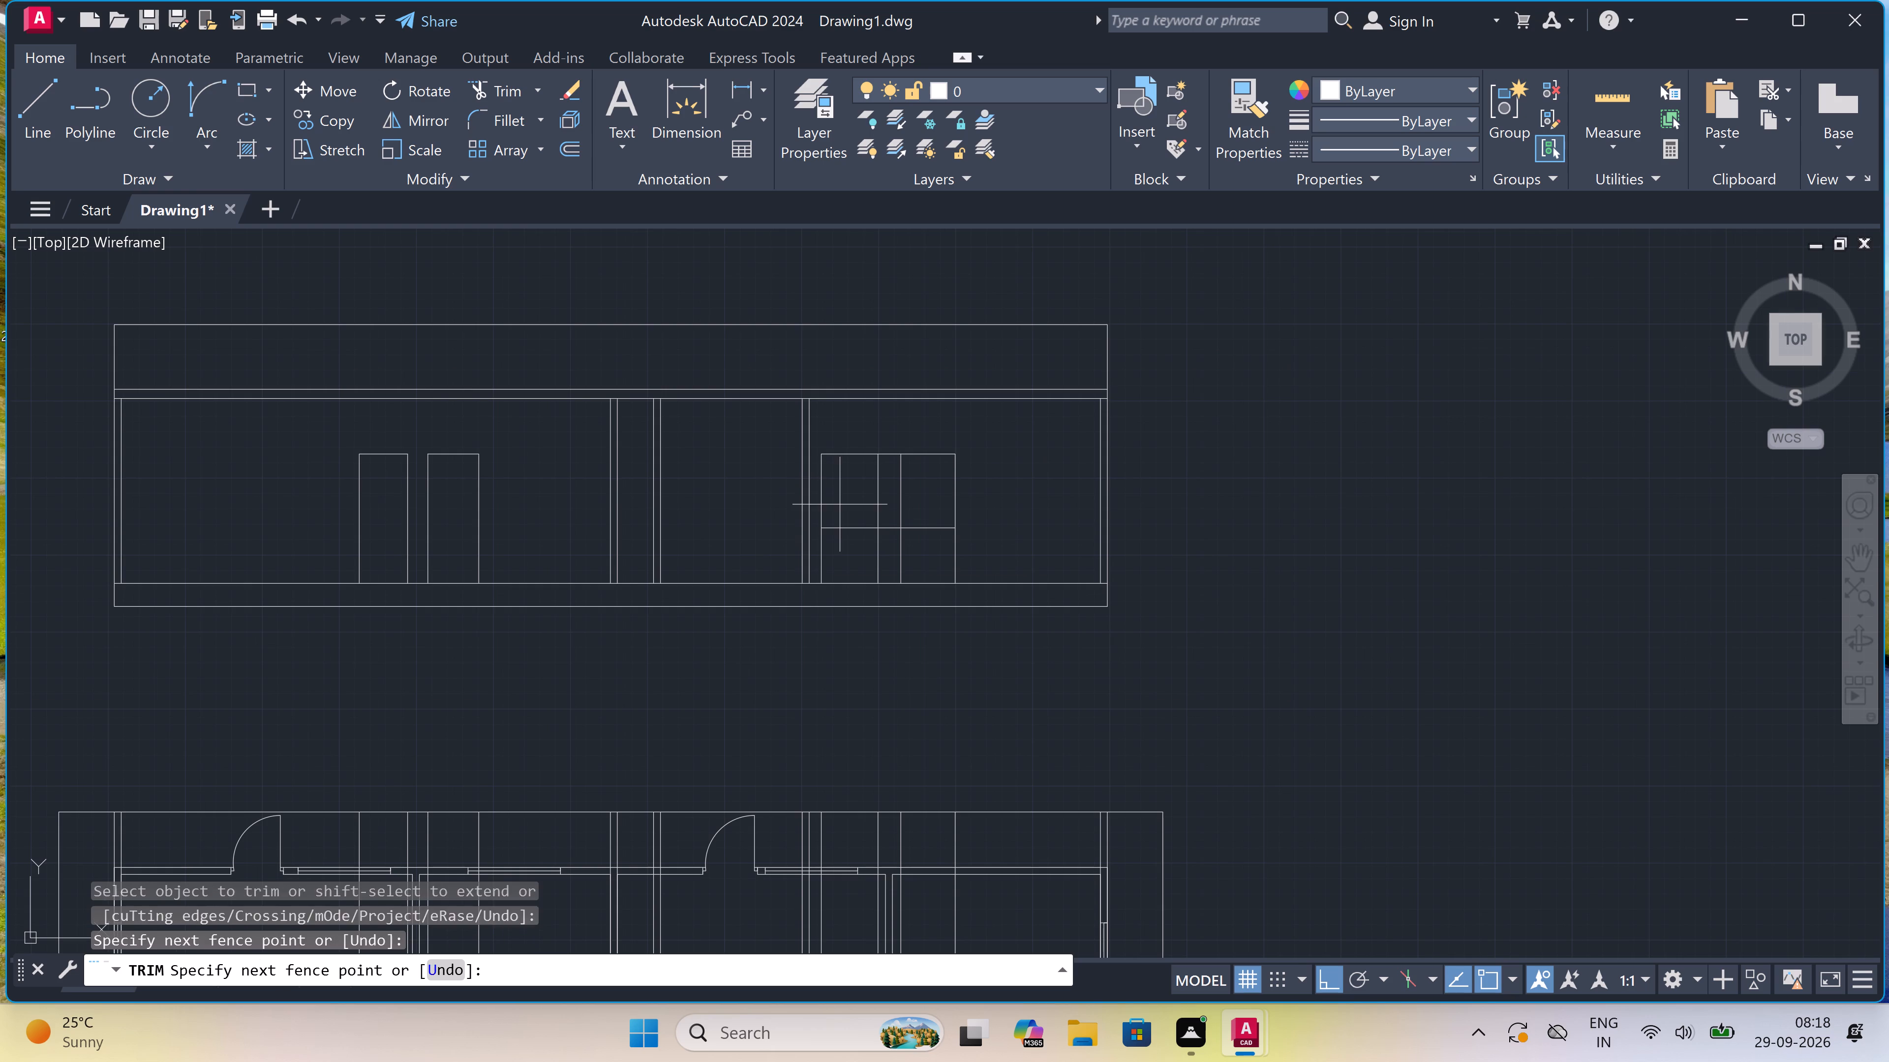
pyautogui.click(852, 544)
pyautogui.scroll(2, 894, 514)
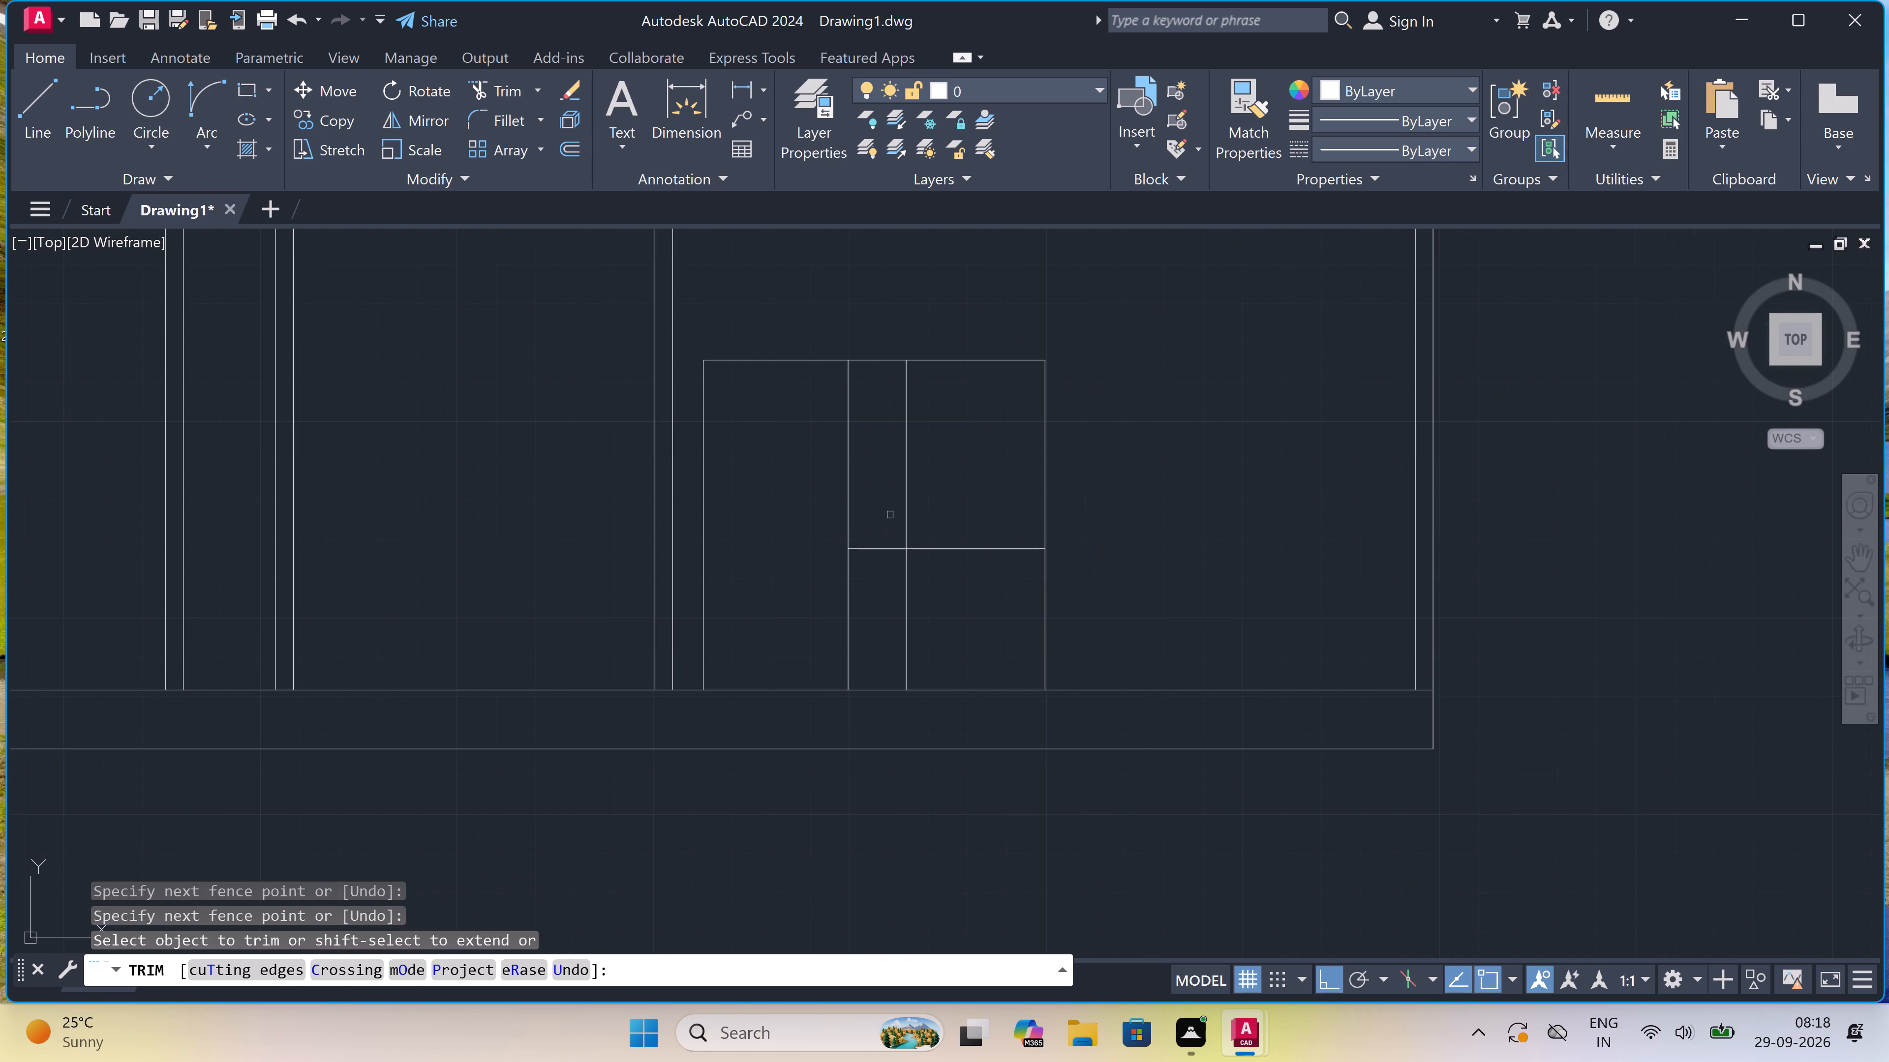
pyautogui.click(881, 565)
pyautogui.click(878, 341)
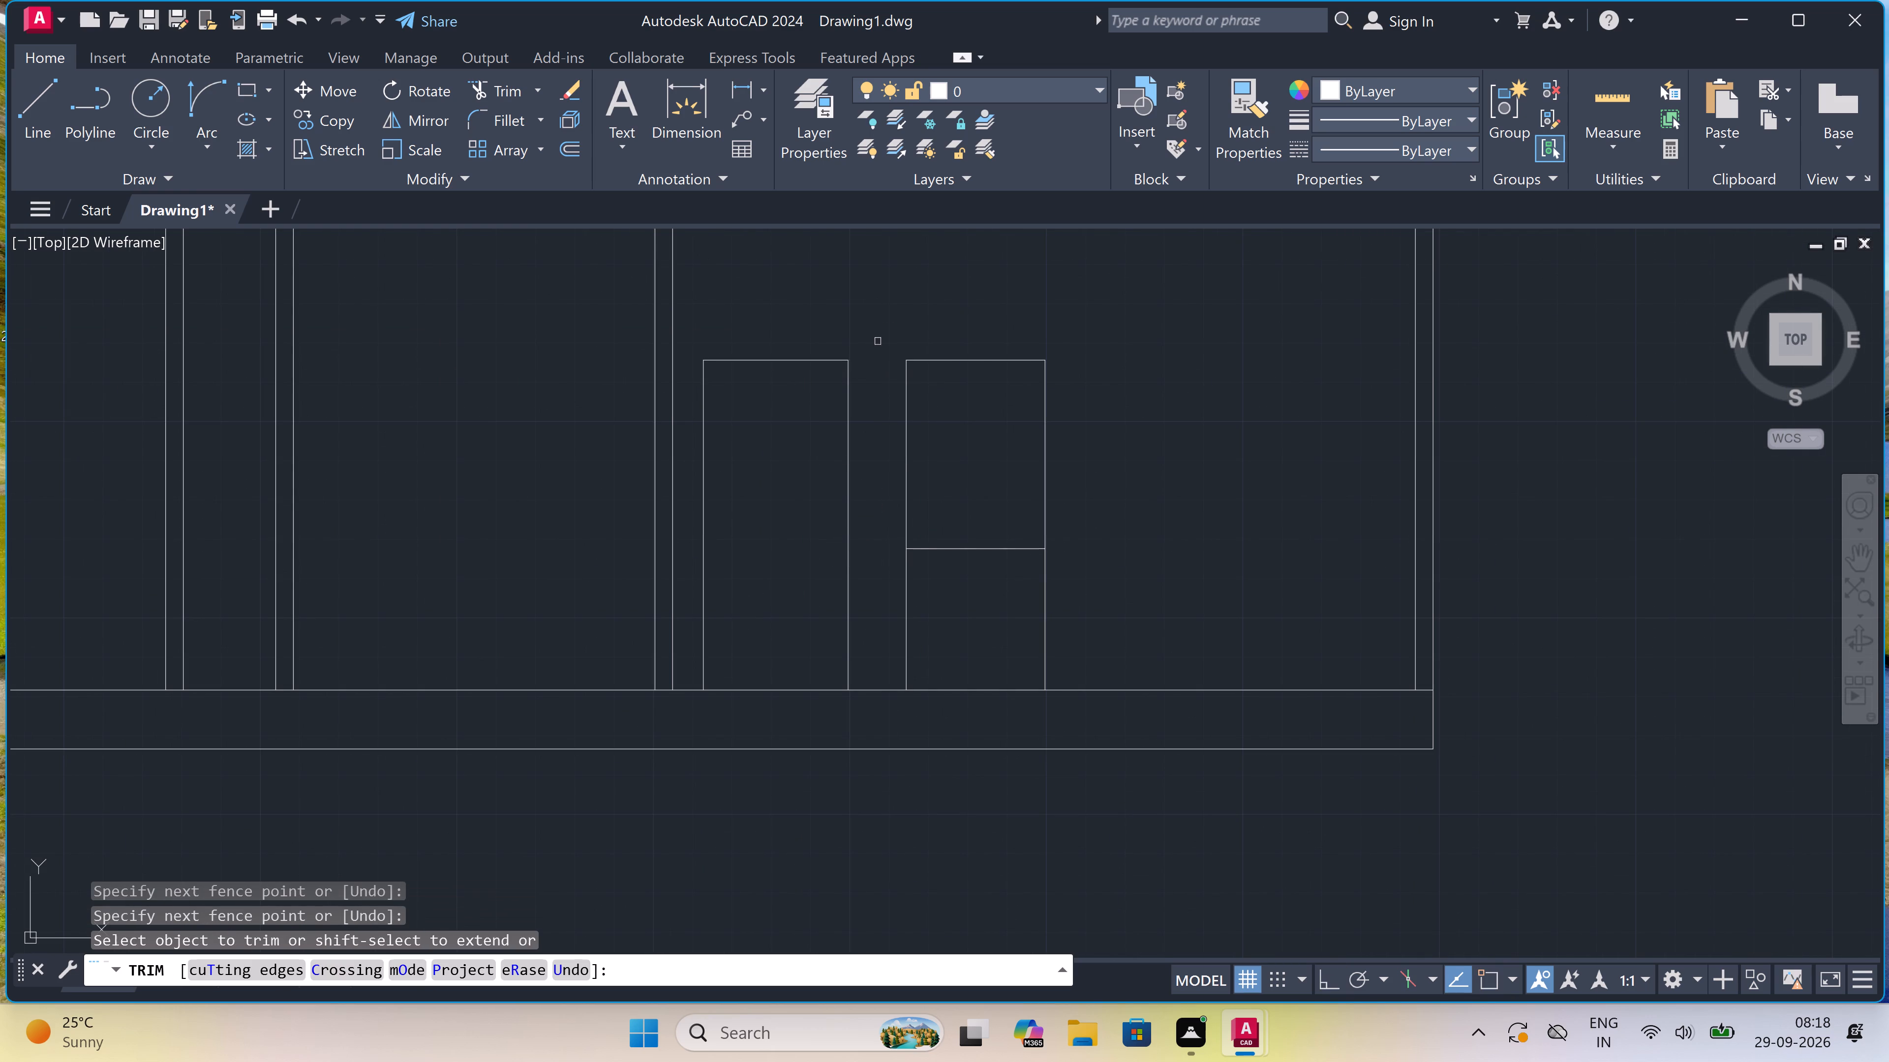
pyautogui.click(931, 492)
pyautogui.click(938, 557)
pyautogui.scroll(-4, 835, 533)
pyautogui.scroll(2, 868, 509)
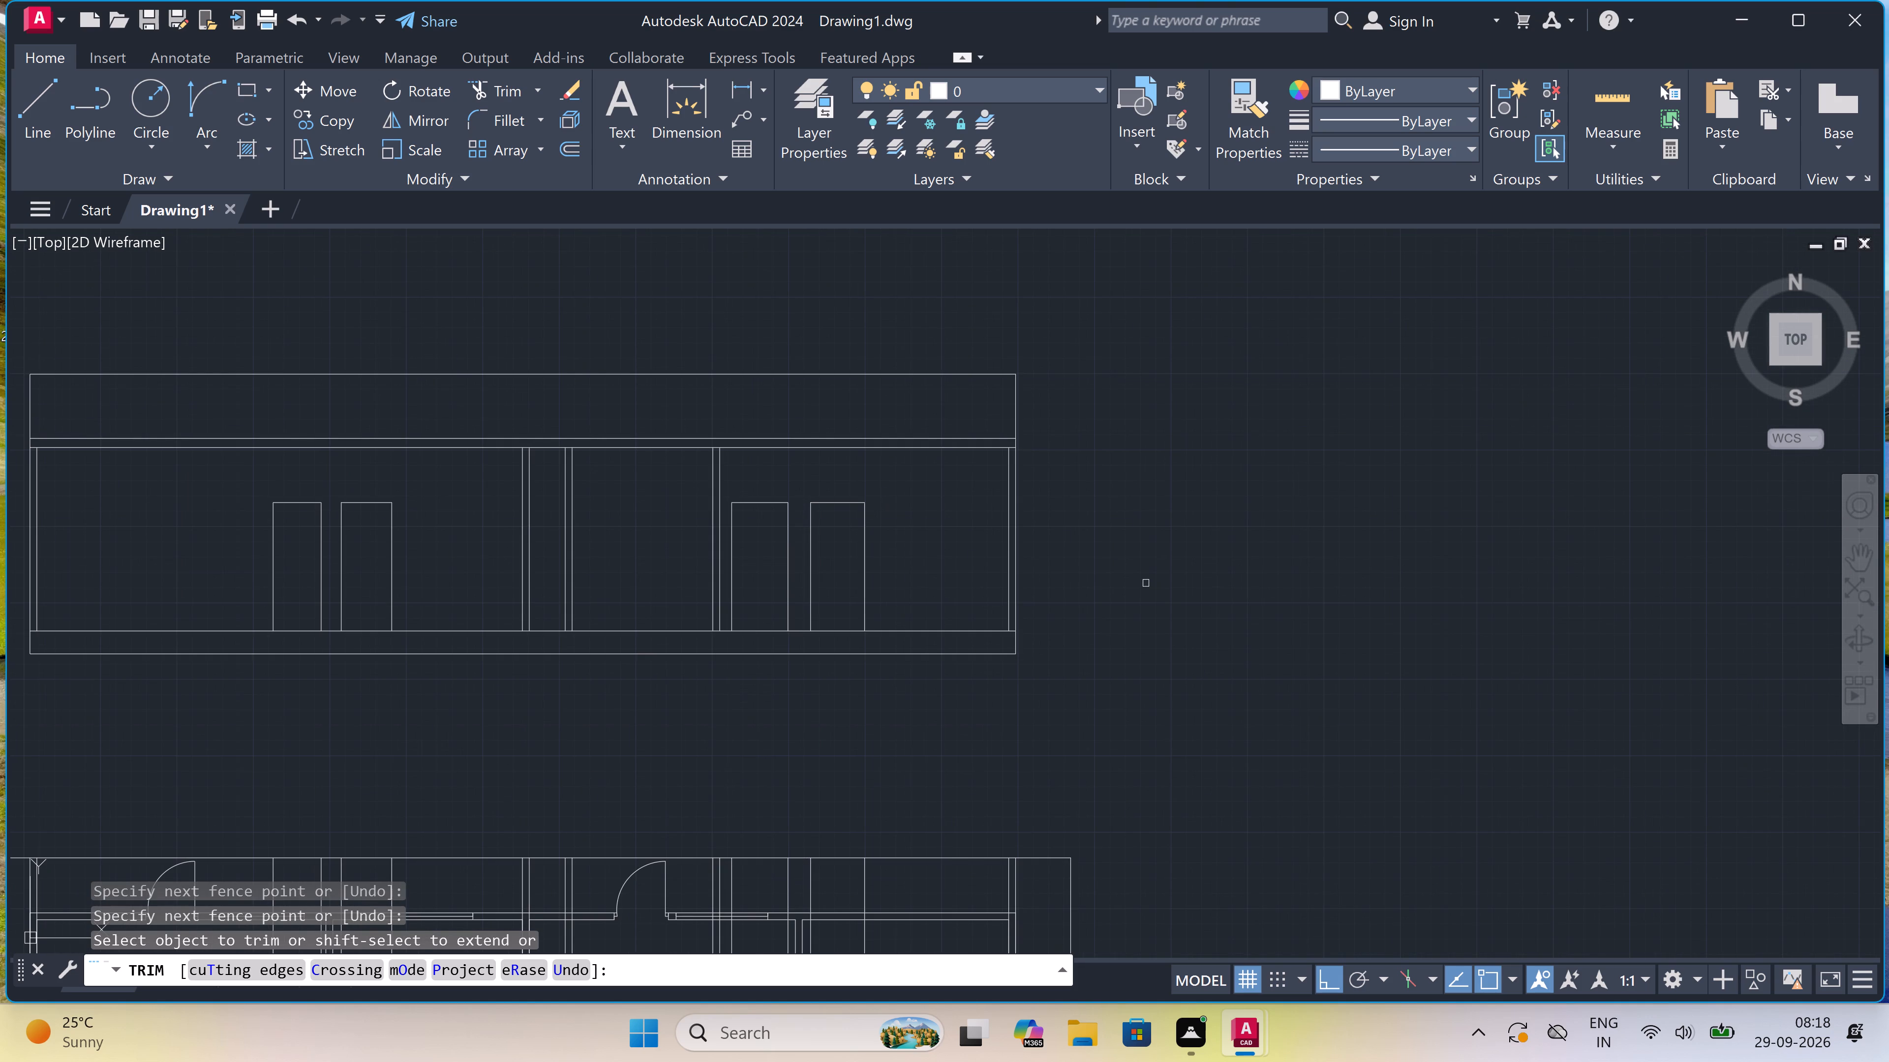
pyautogui.press('Escape')
# Copy the east section's walls, openings and roof outline upward twice from its base corner, stacking each copy on the slab top below.
pyautogui.scroll(-2, 1157, 563)
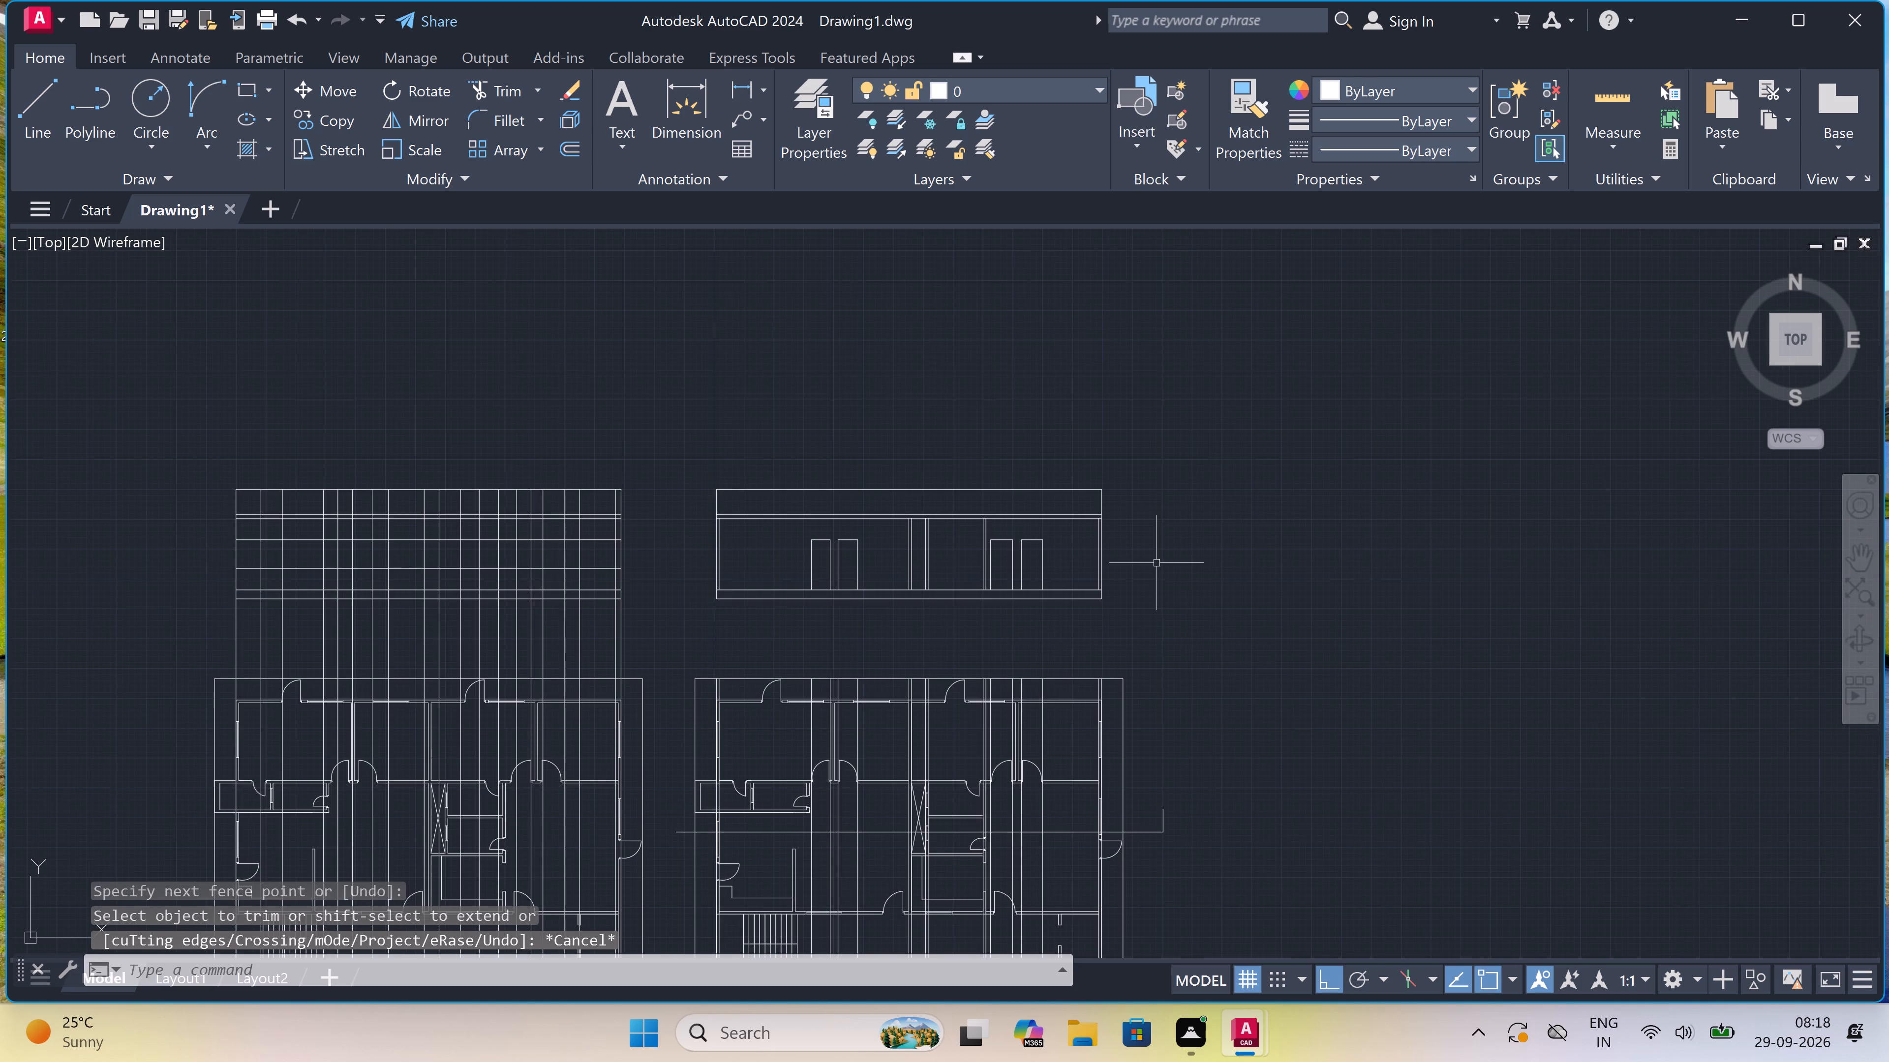
pyautogui.click(1151, 475)
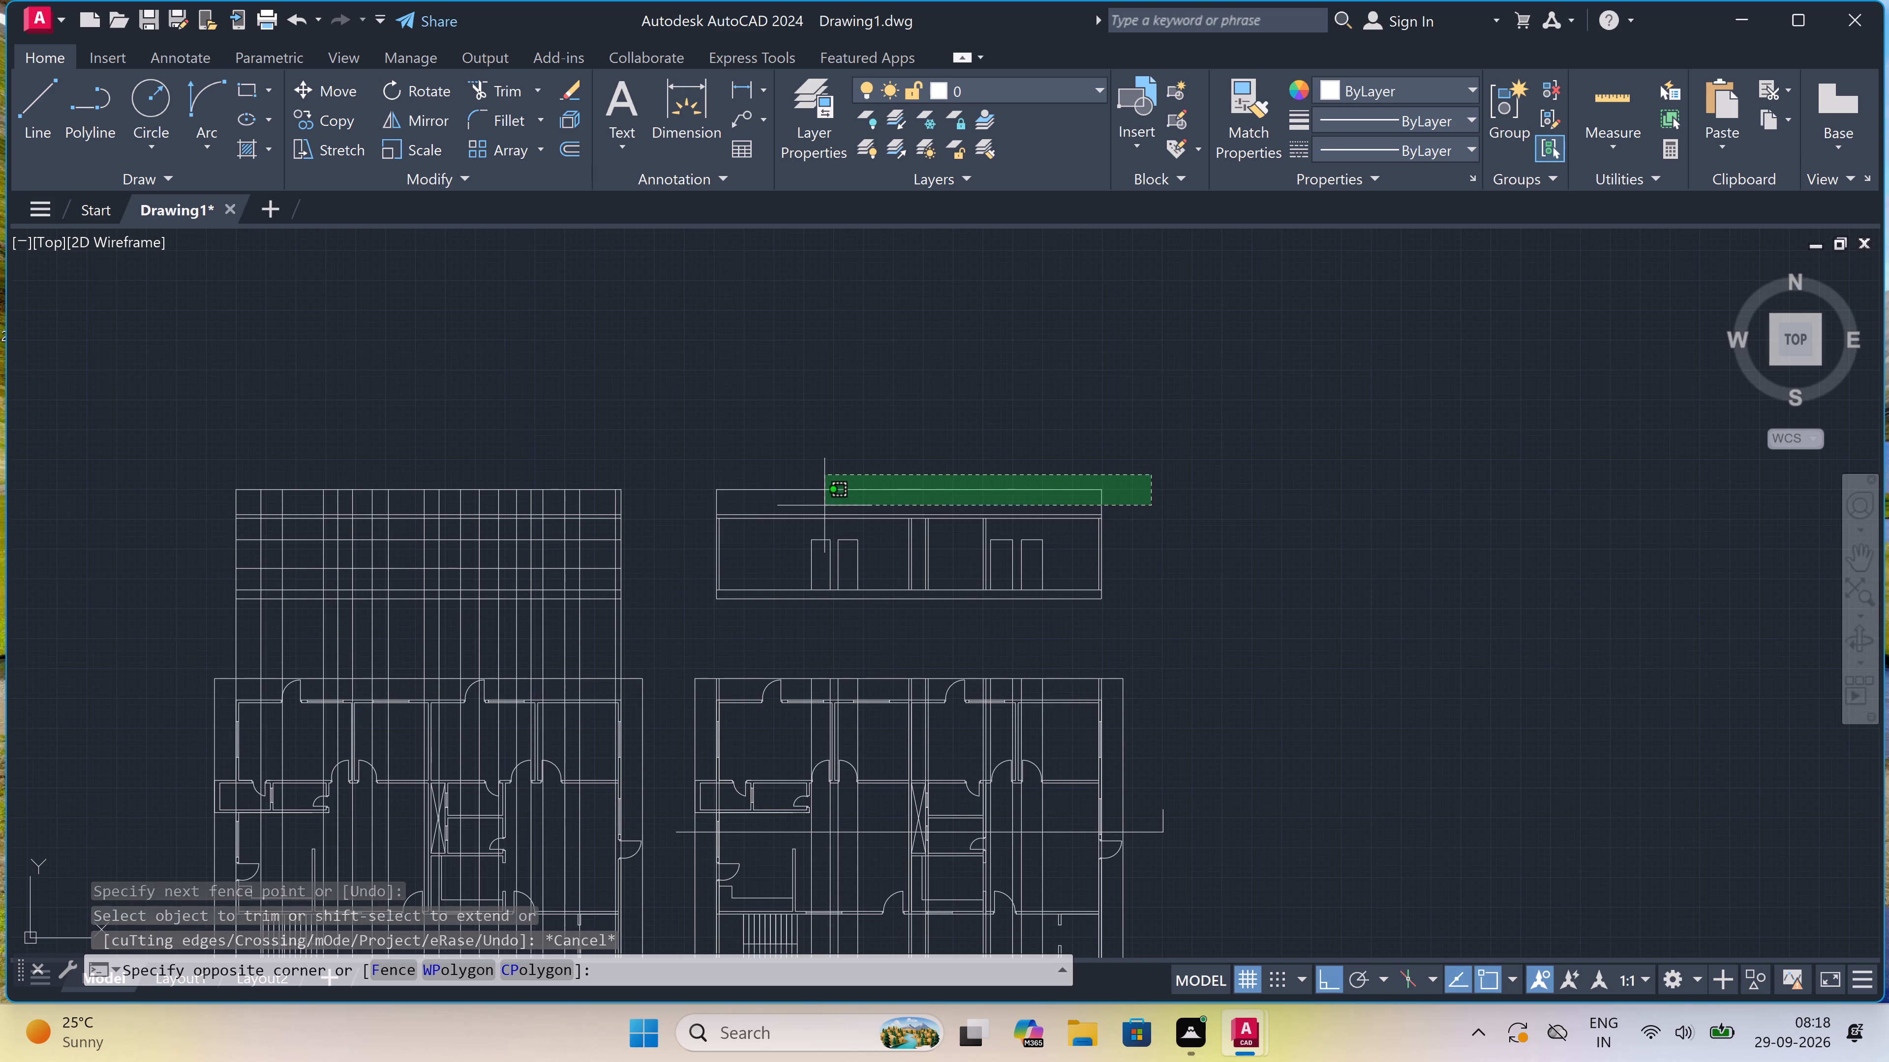
pyautogui.moveTo(648, 570); pyautogui.dragTo(647, 565)
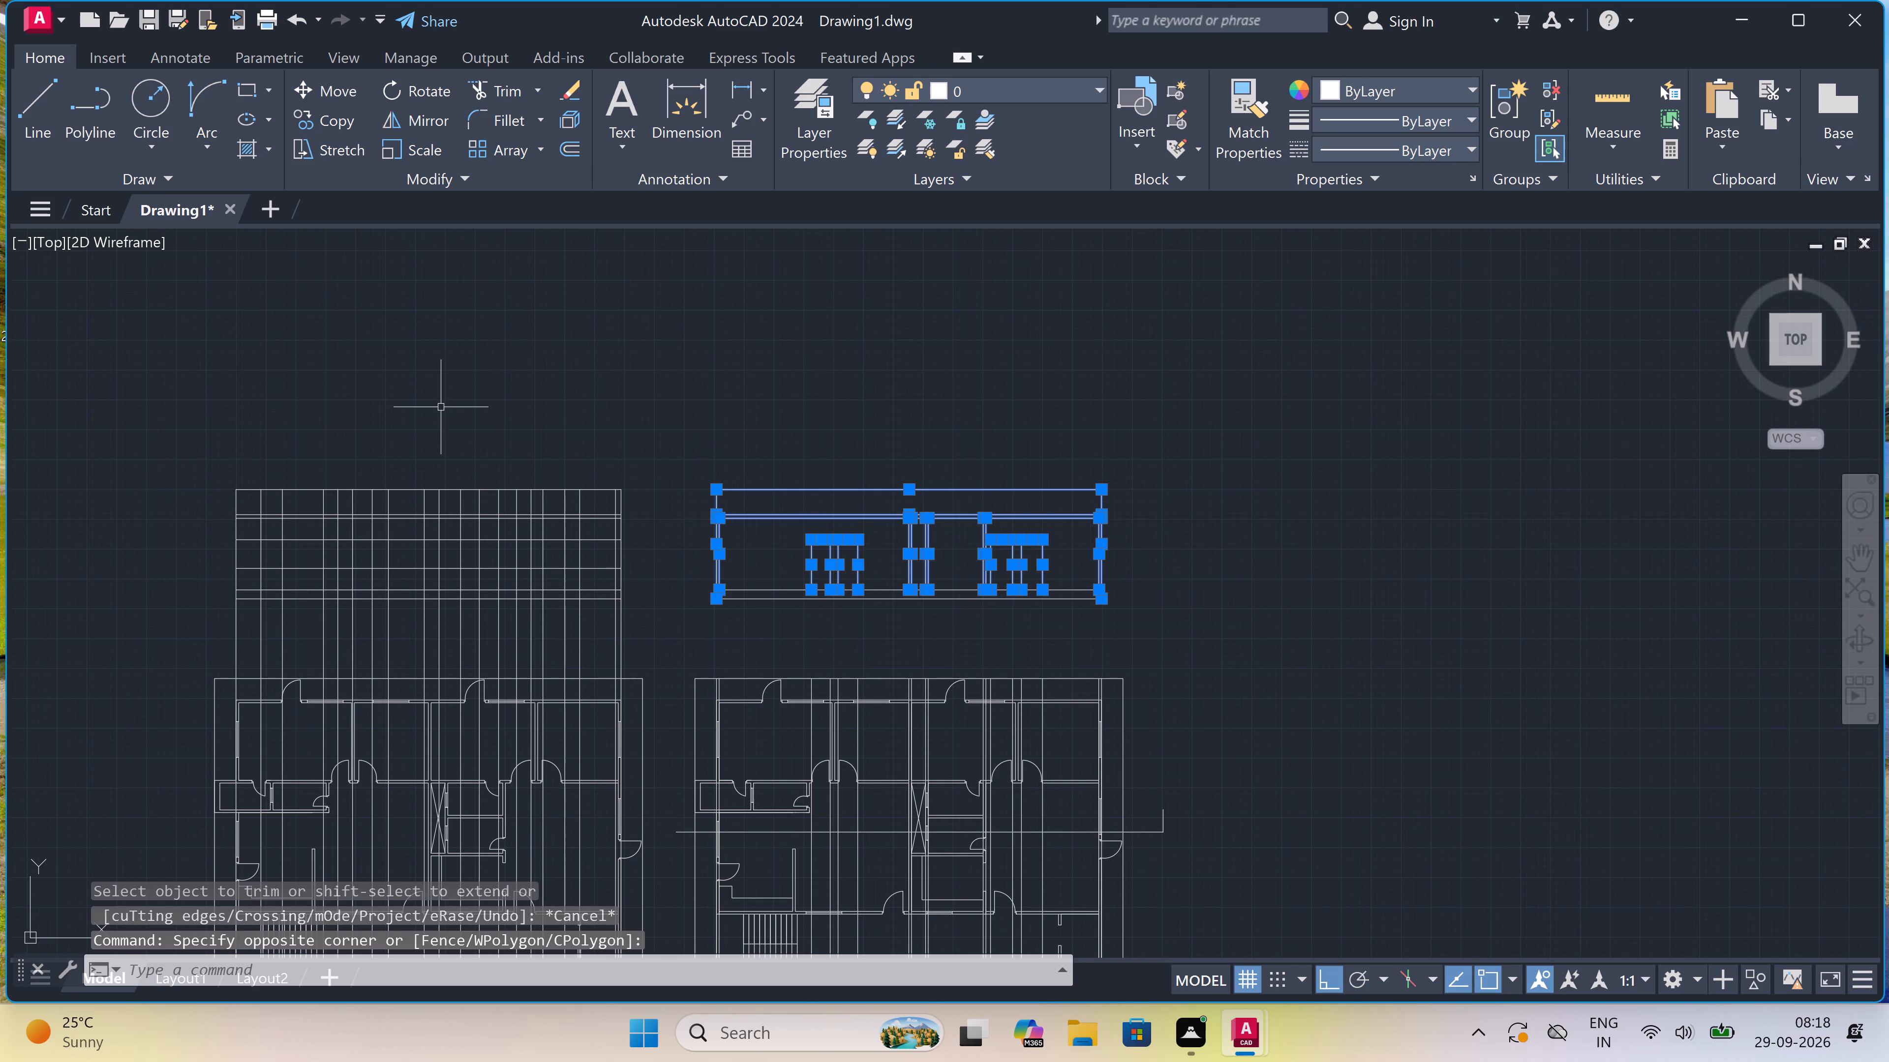
pyautogui.click(335, 111)
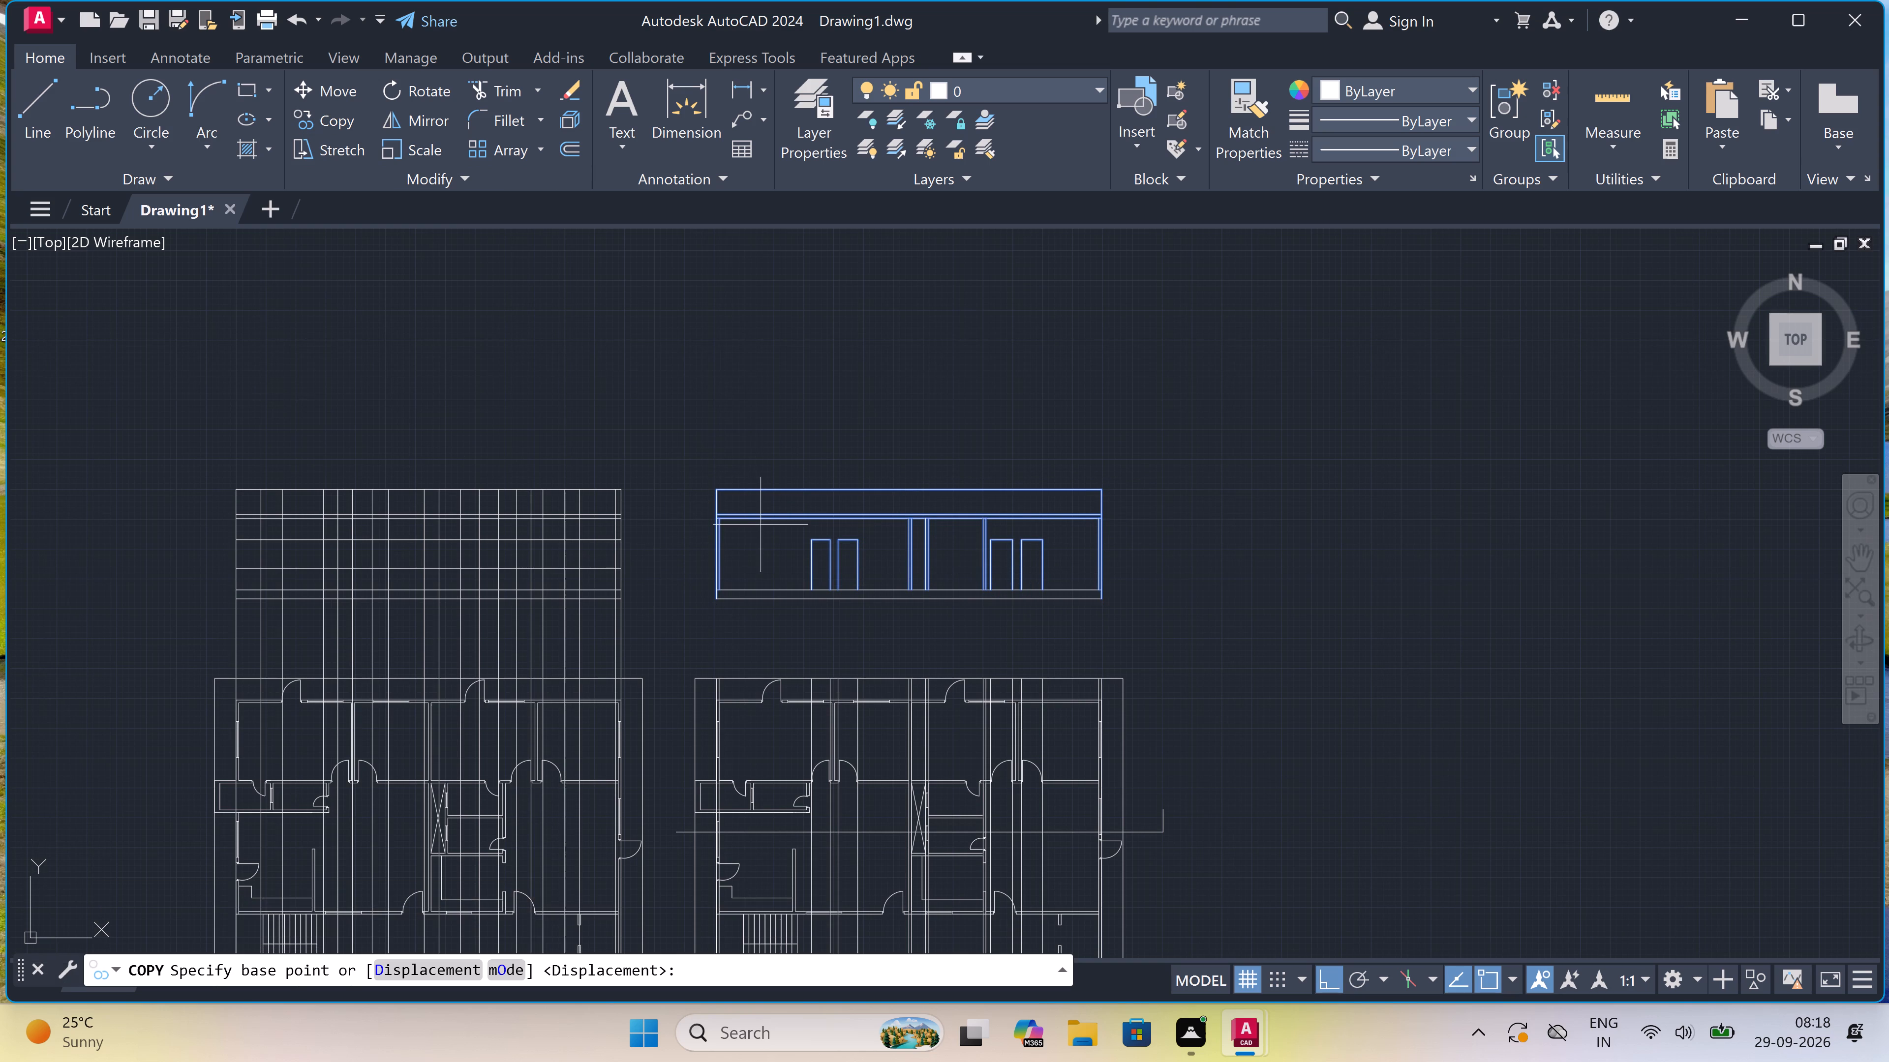
pyautogui.click(715, 586)
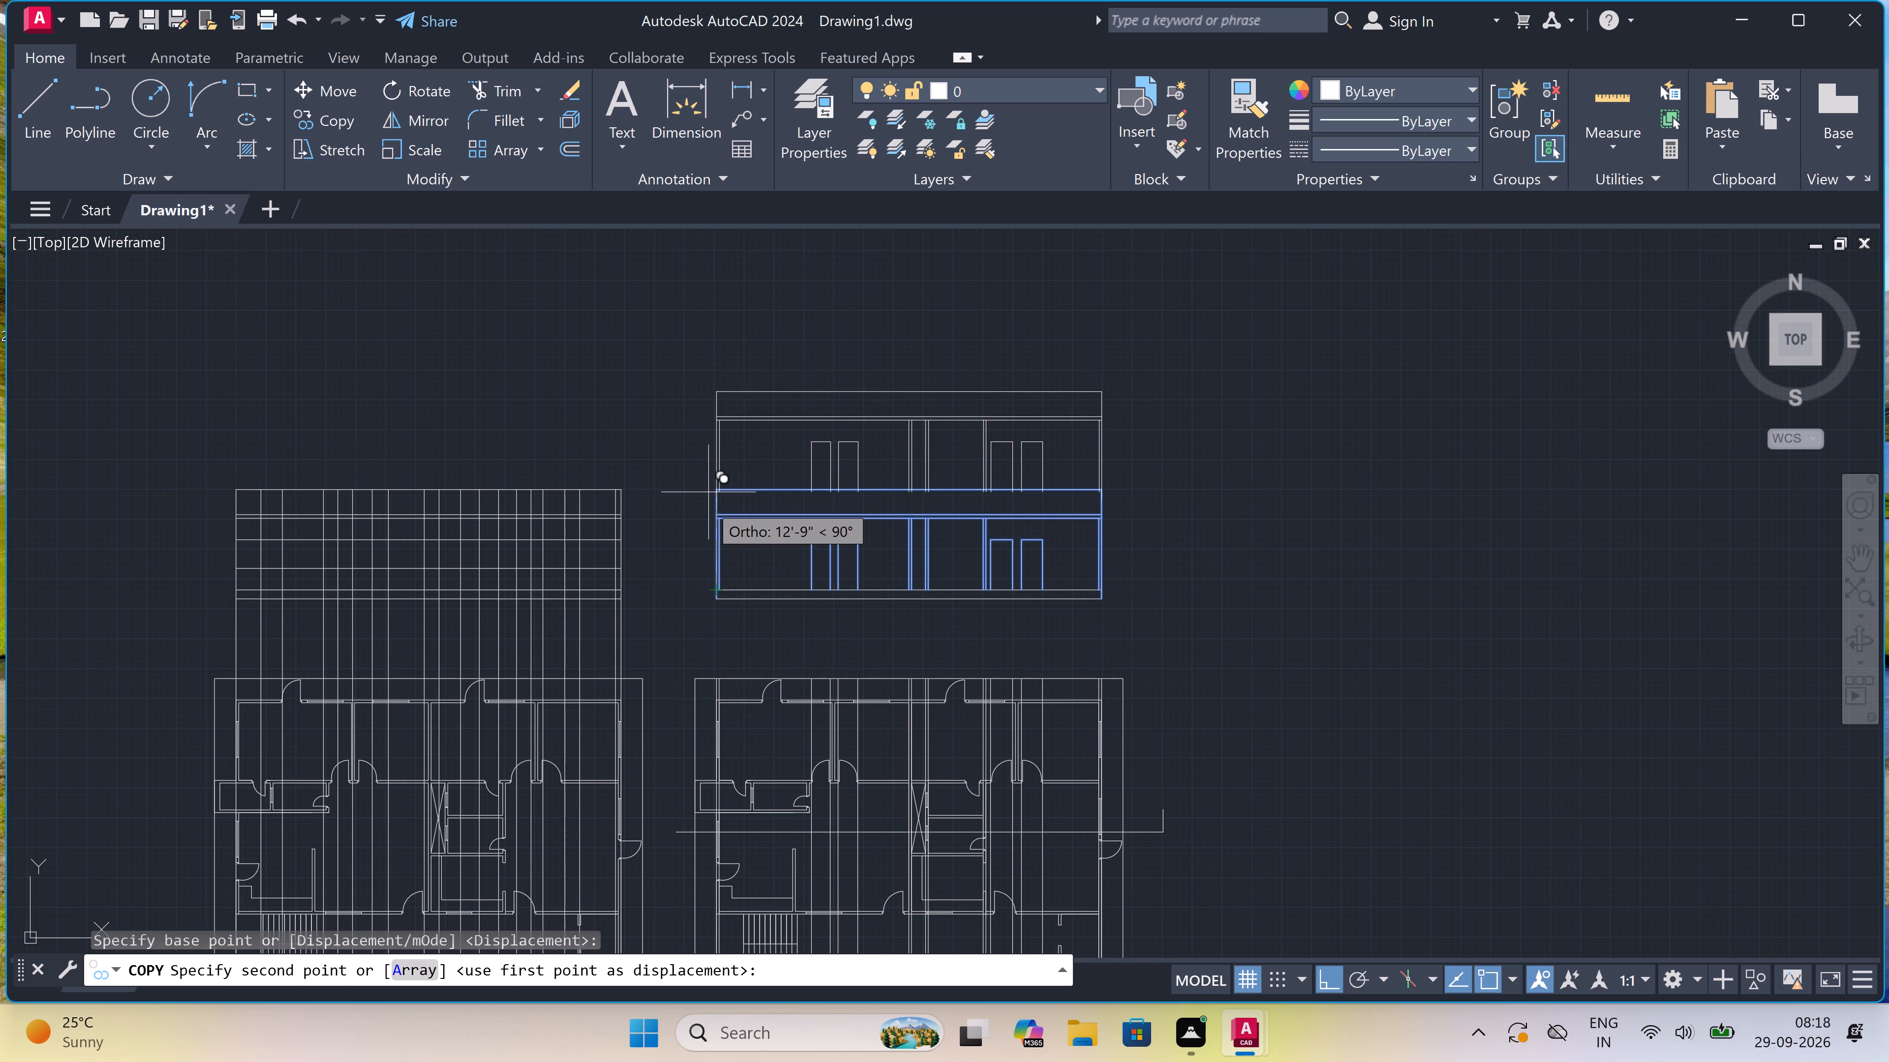
pyautogui.scroll(3, 708, 515)
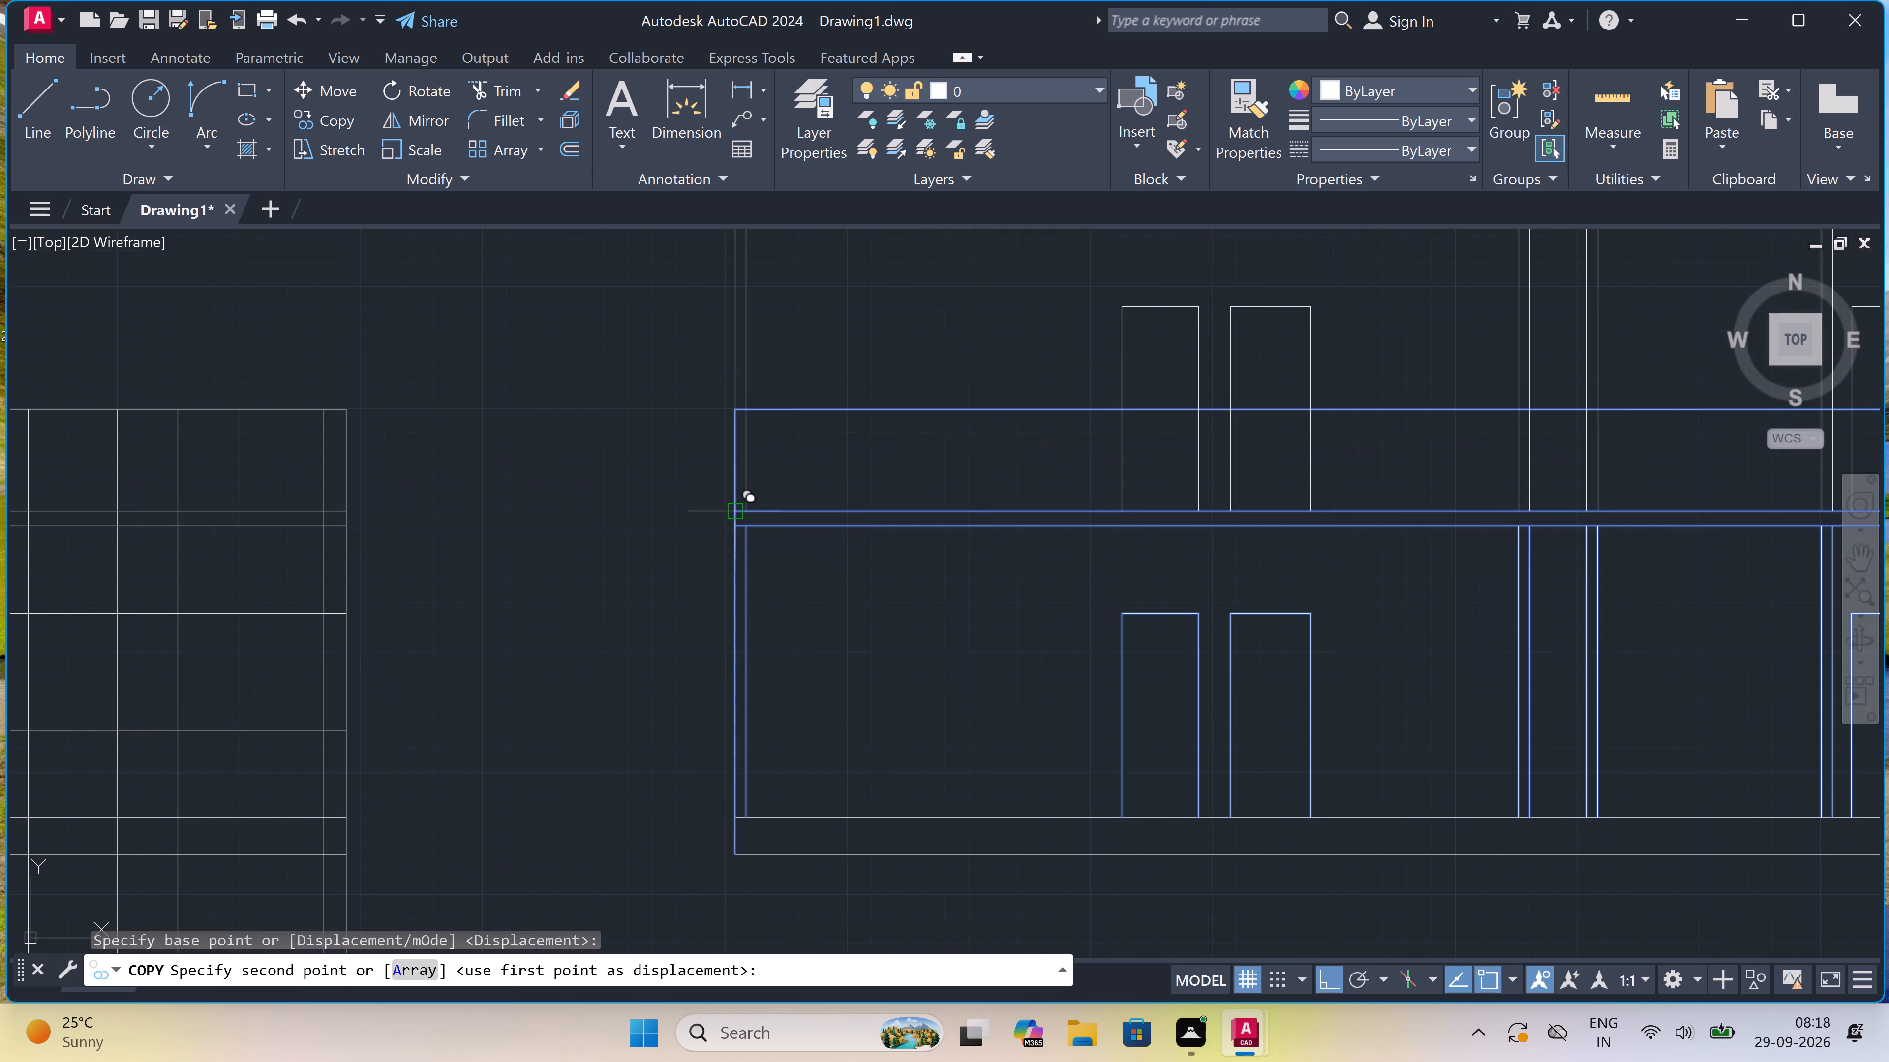
pyautogui.click(730, 508)
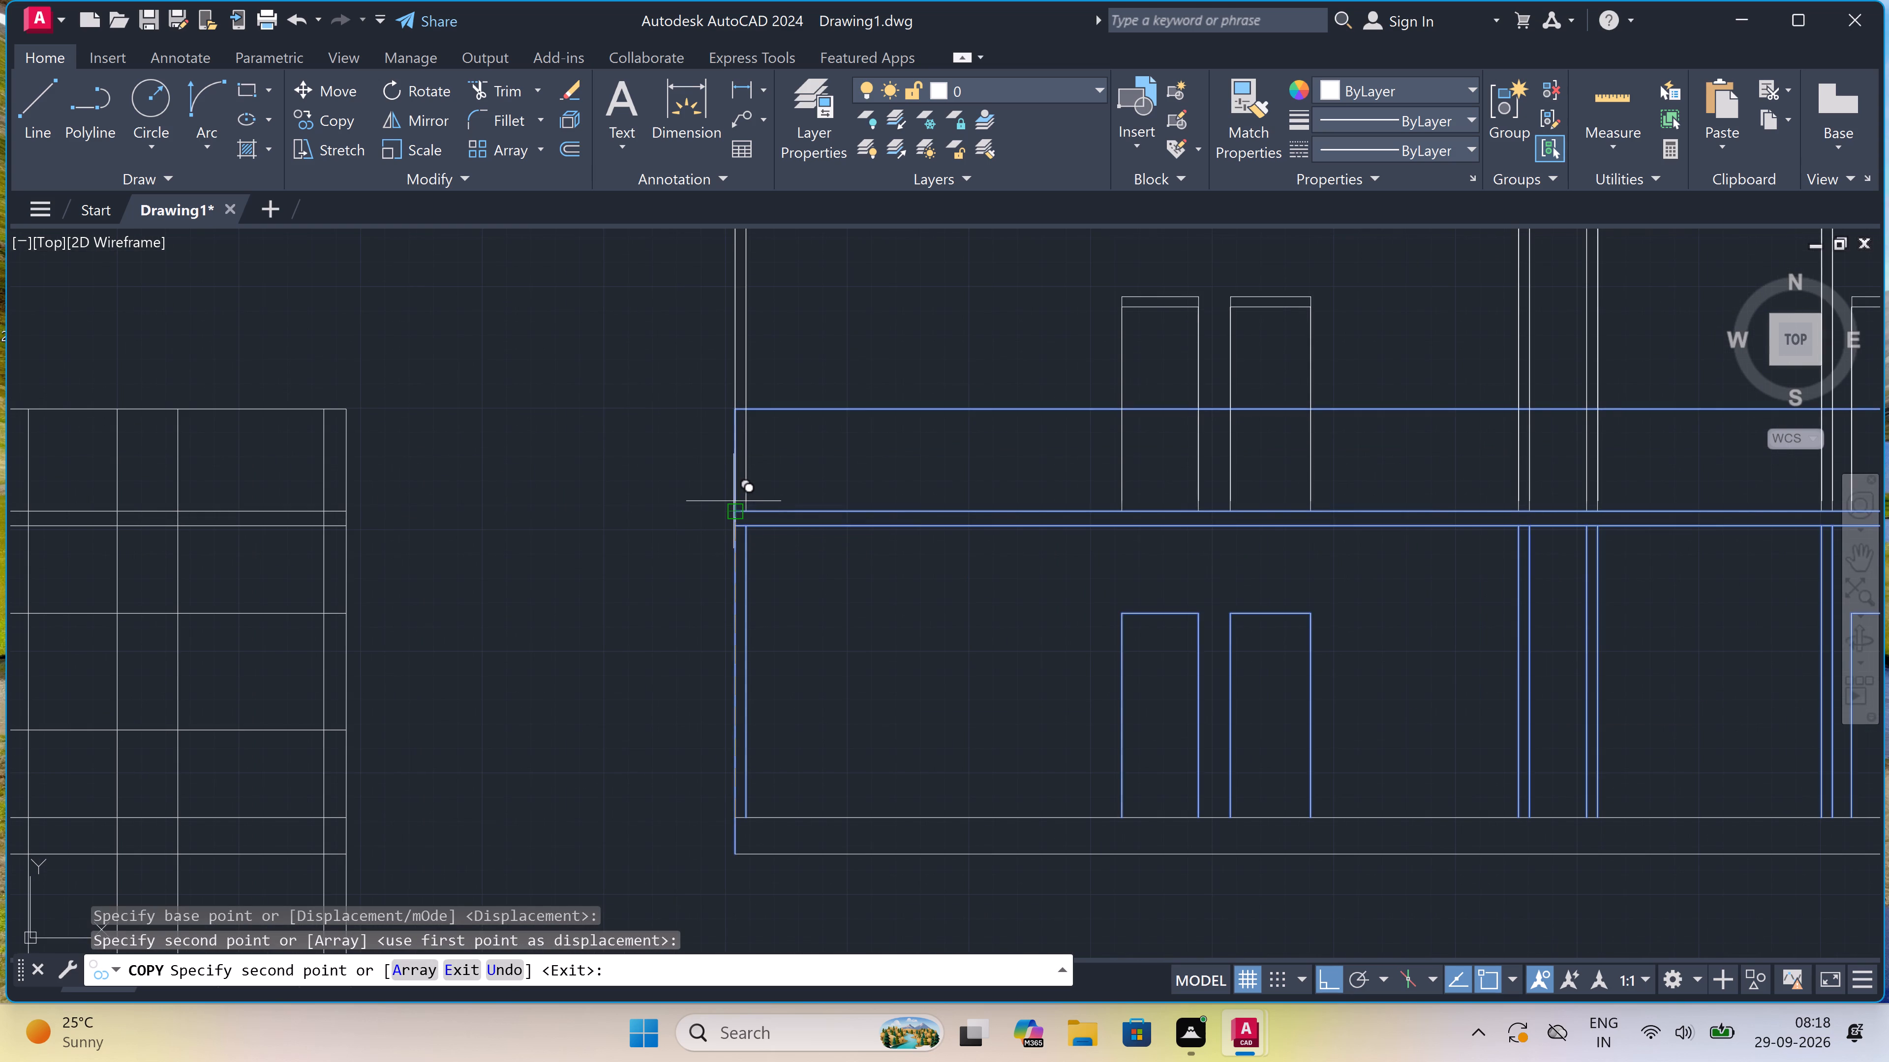
pyautogui.scroll(-5, 733, 501)
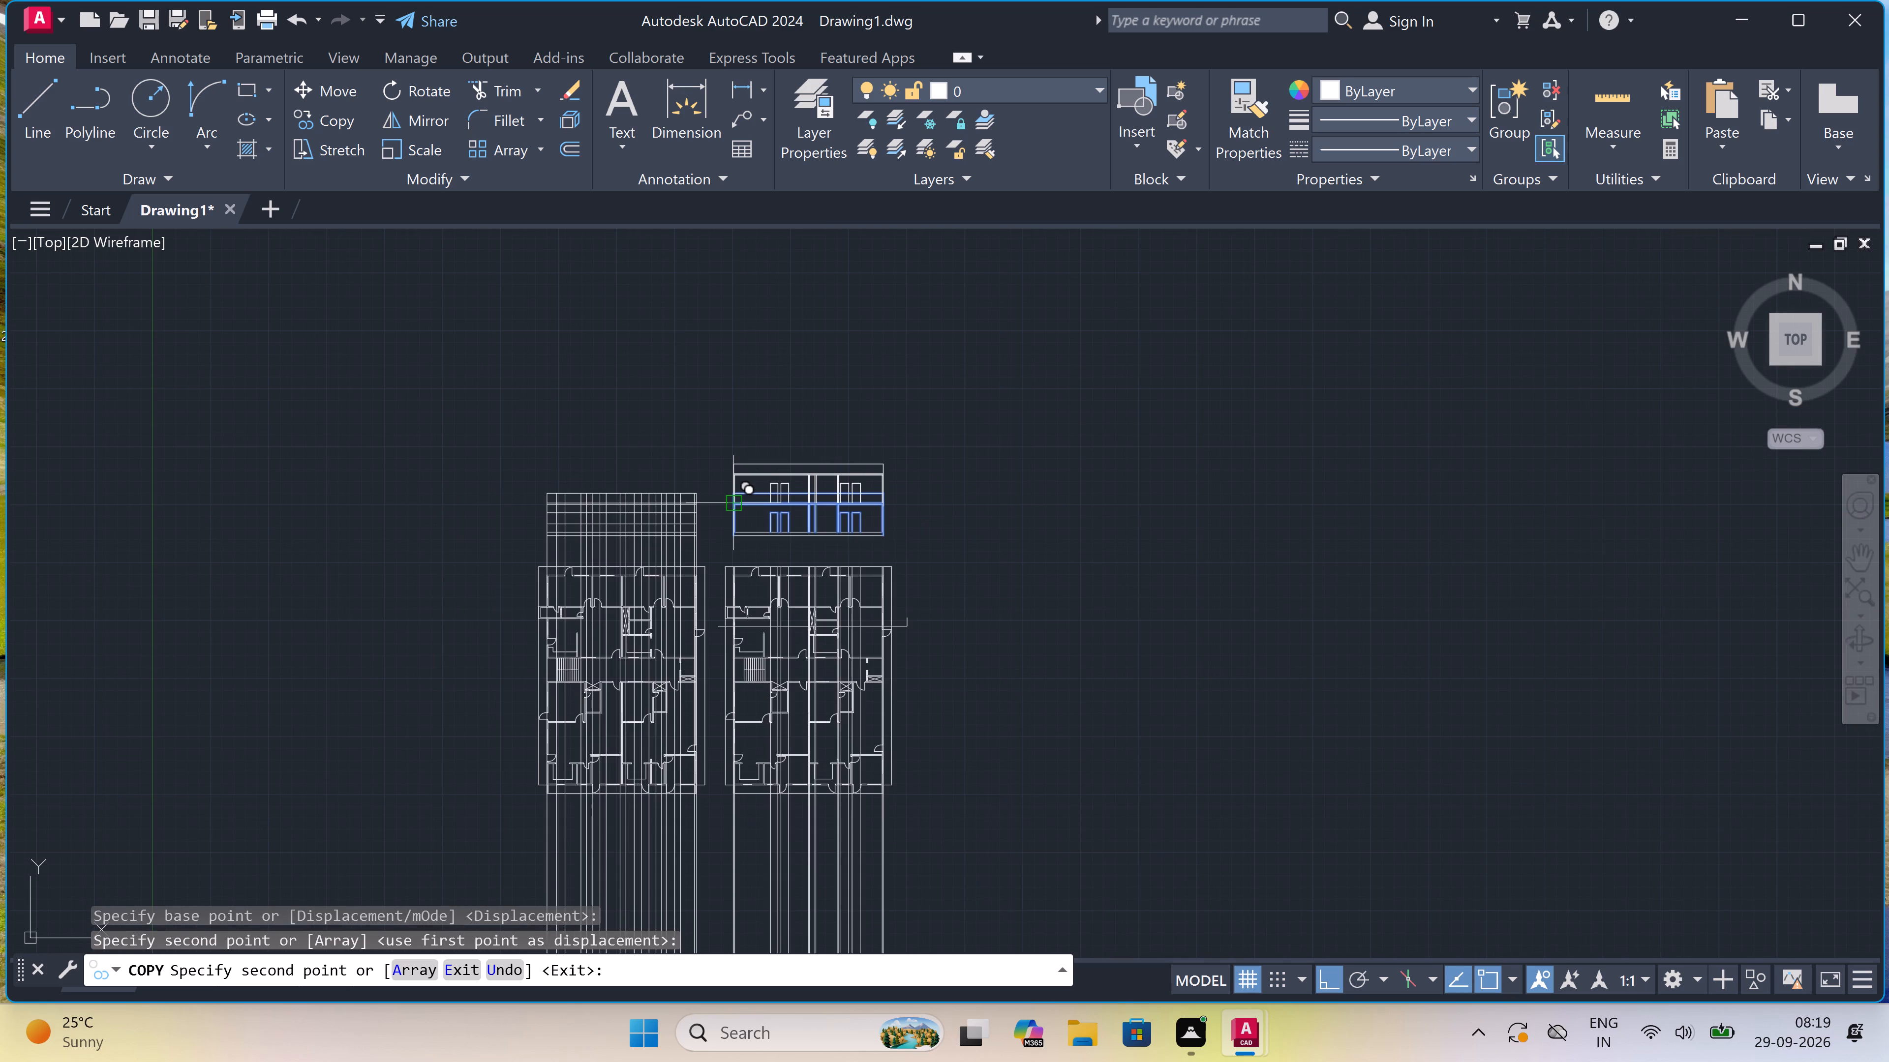
pyautogui.scroll(3, 736, 459)
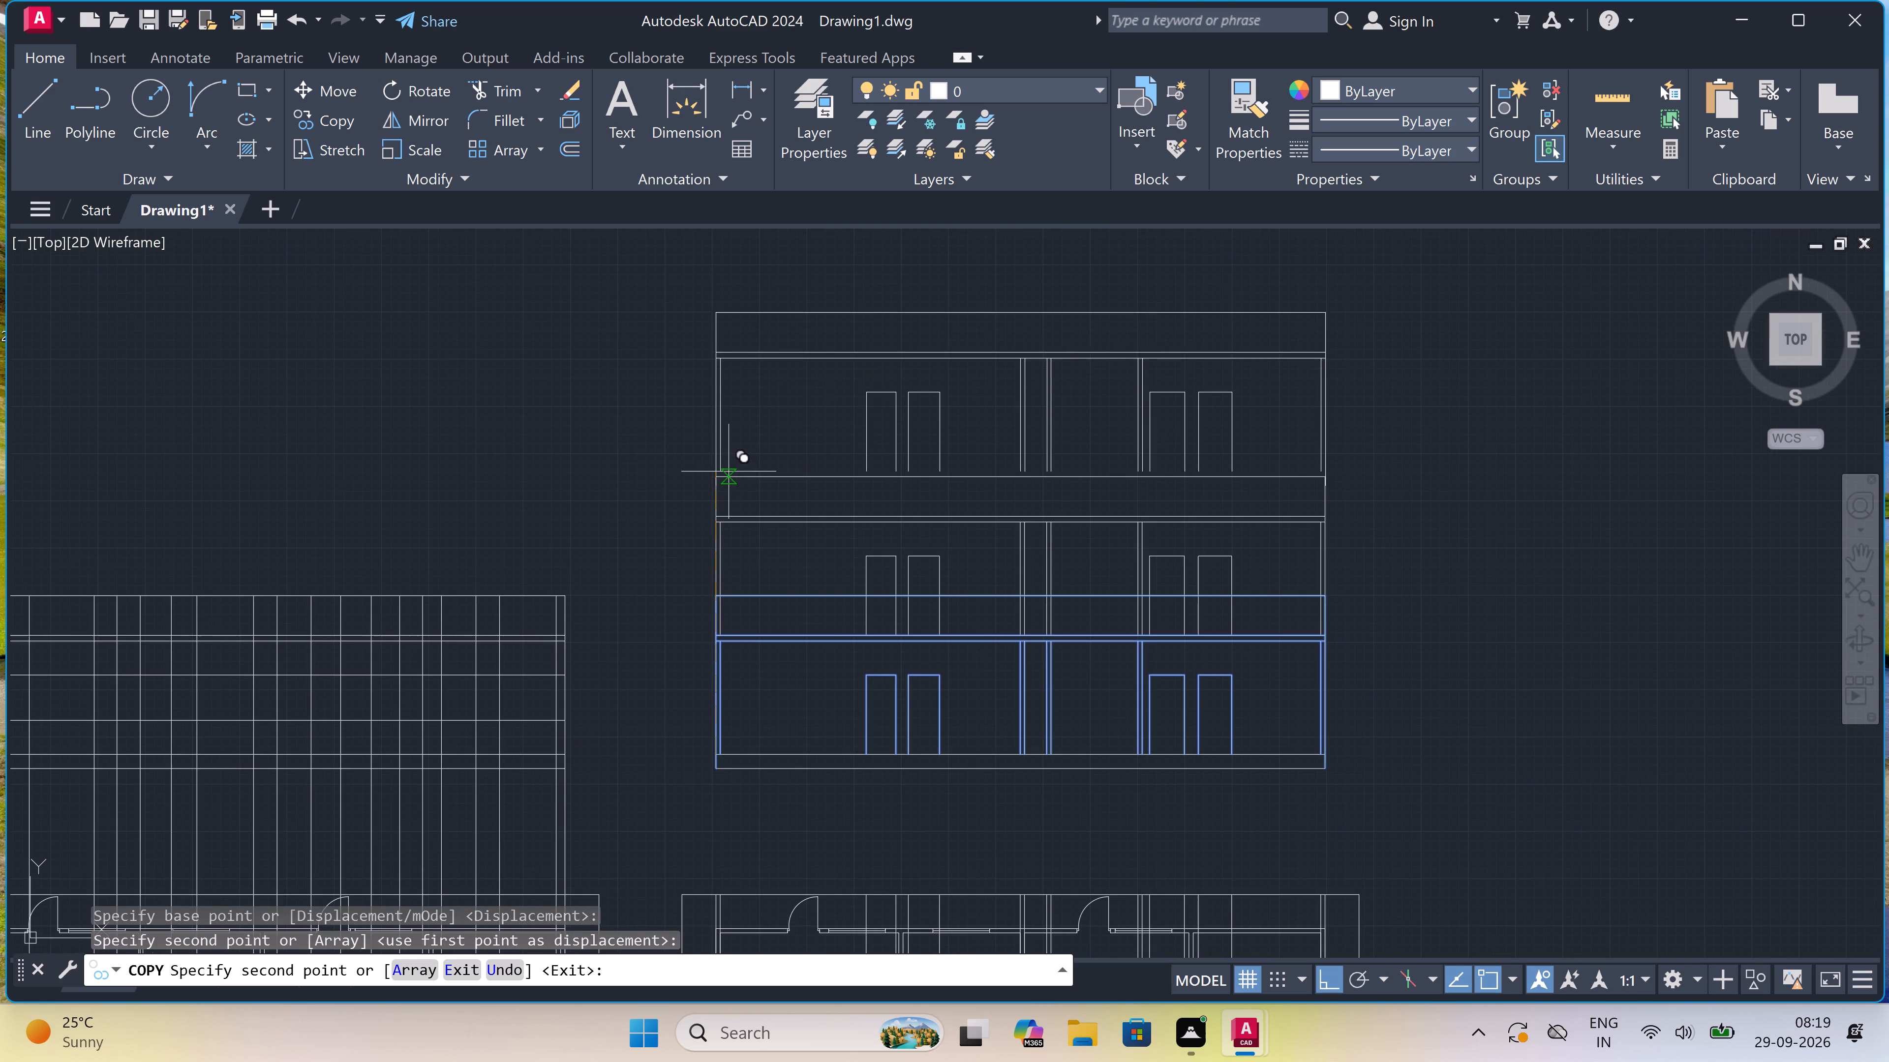
pyautogui.scroll(1, 720, 504)
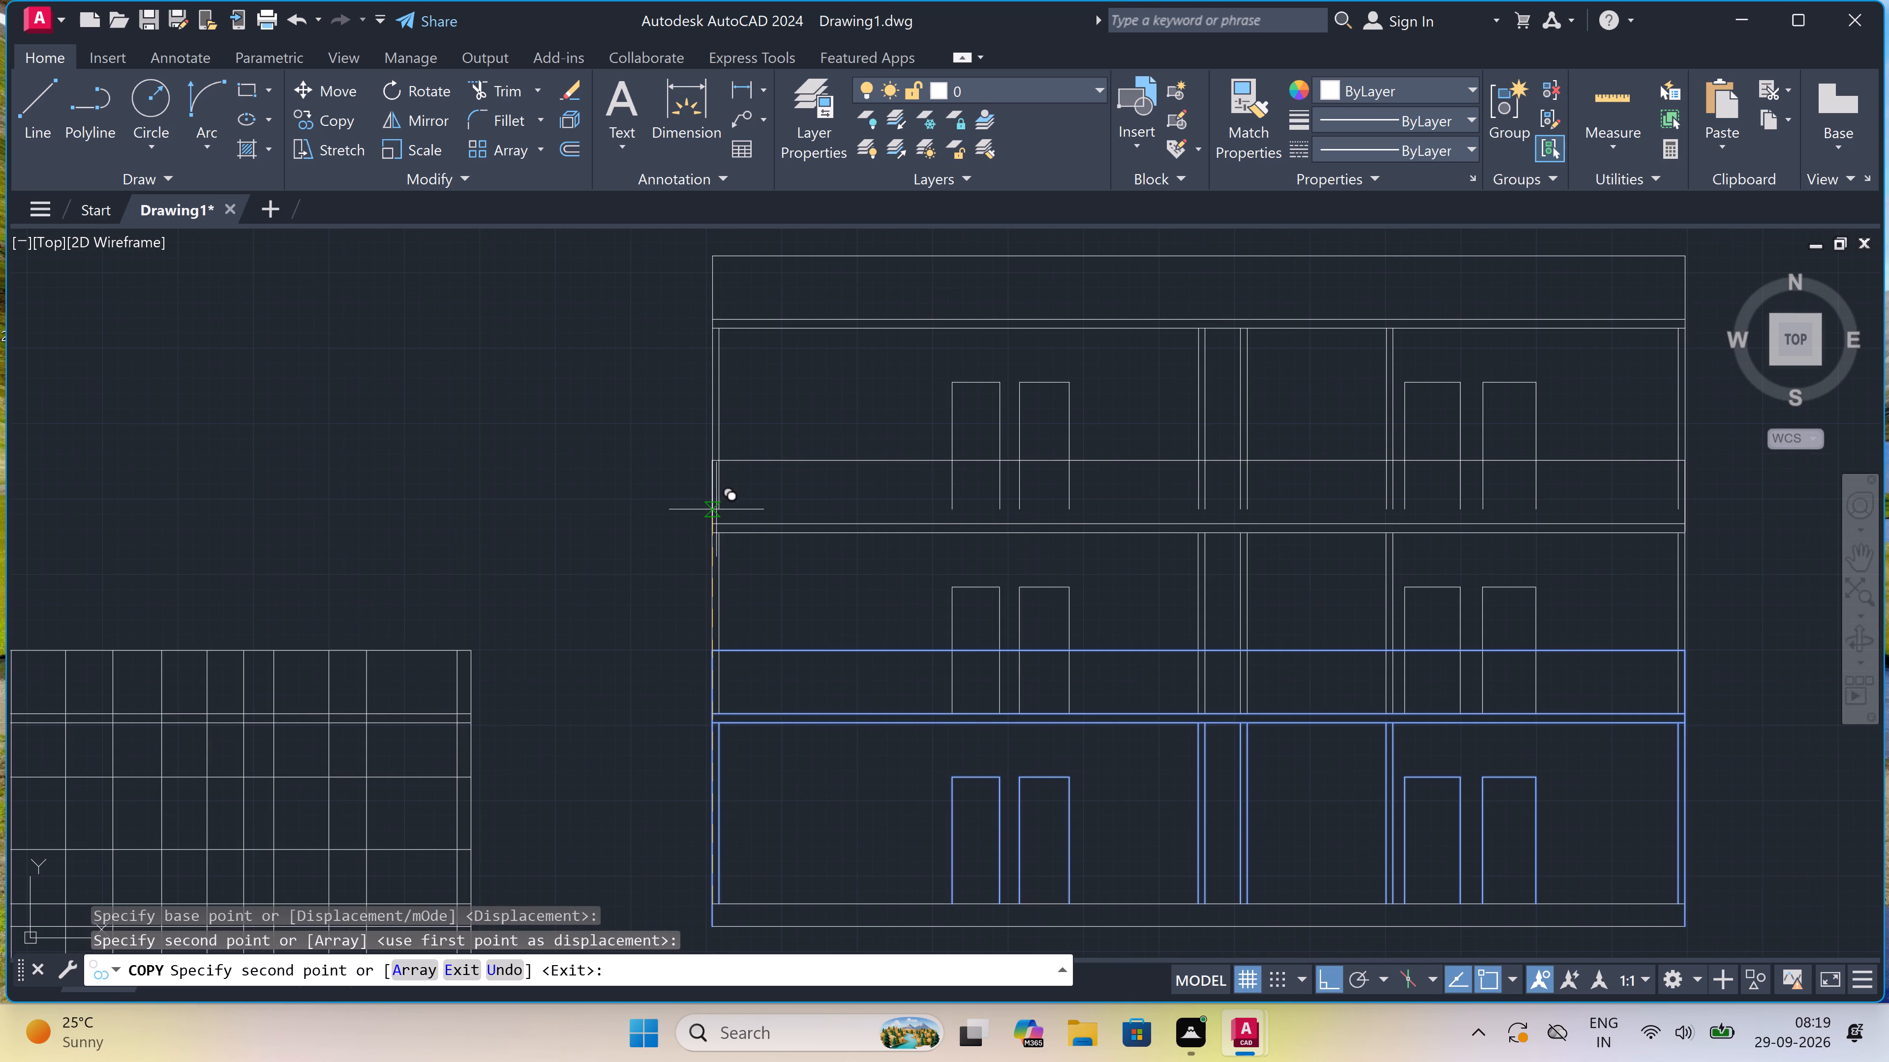
pyautogui.click(714, 516)
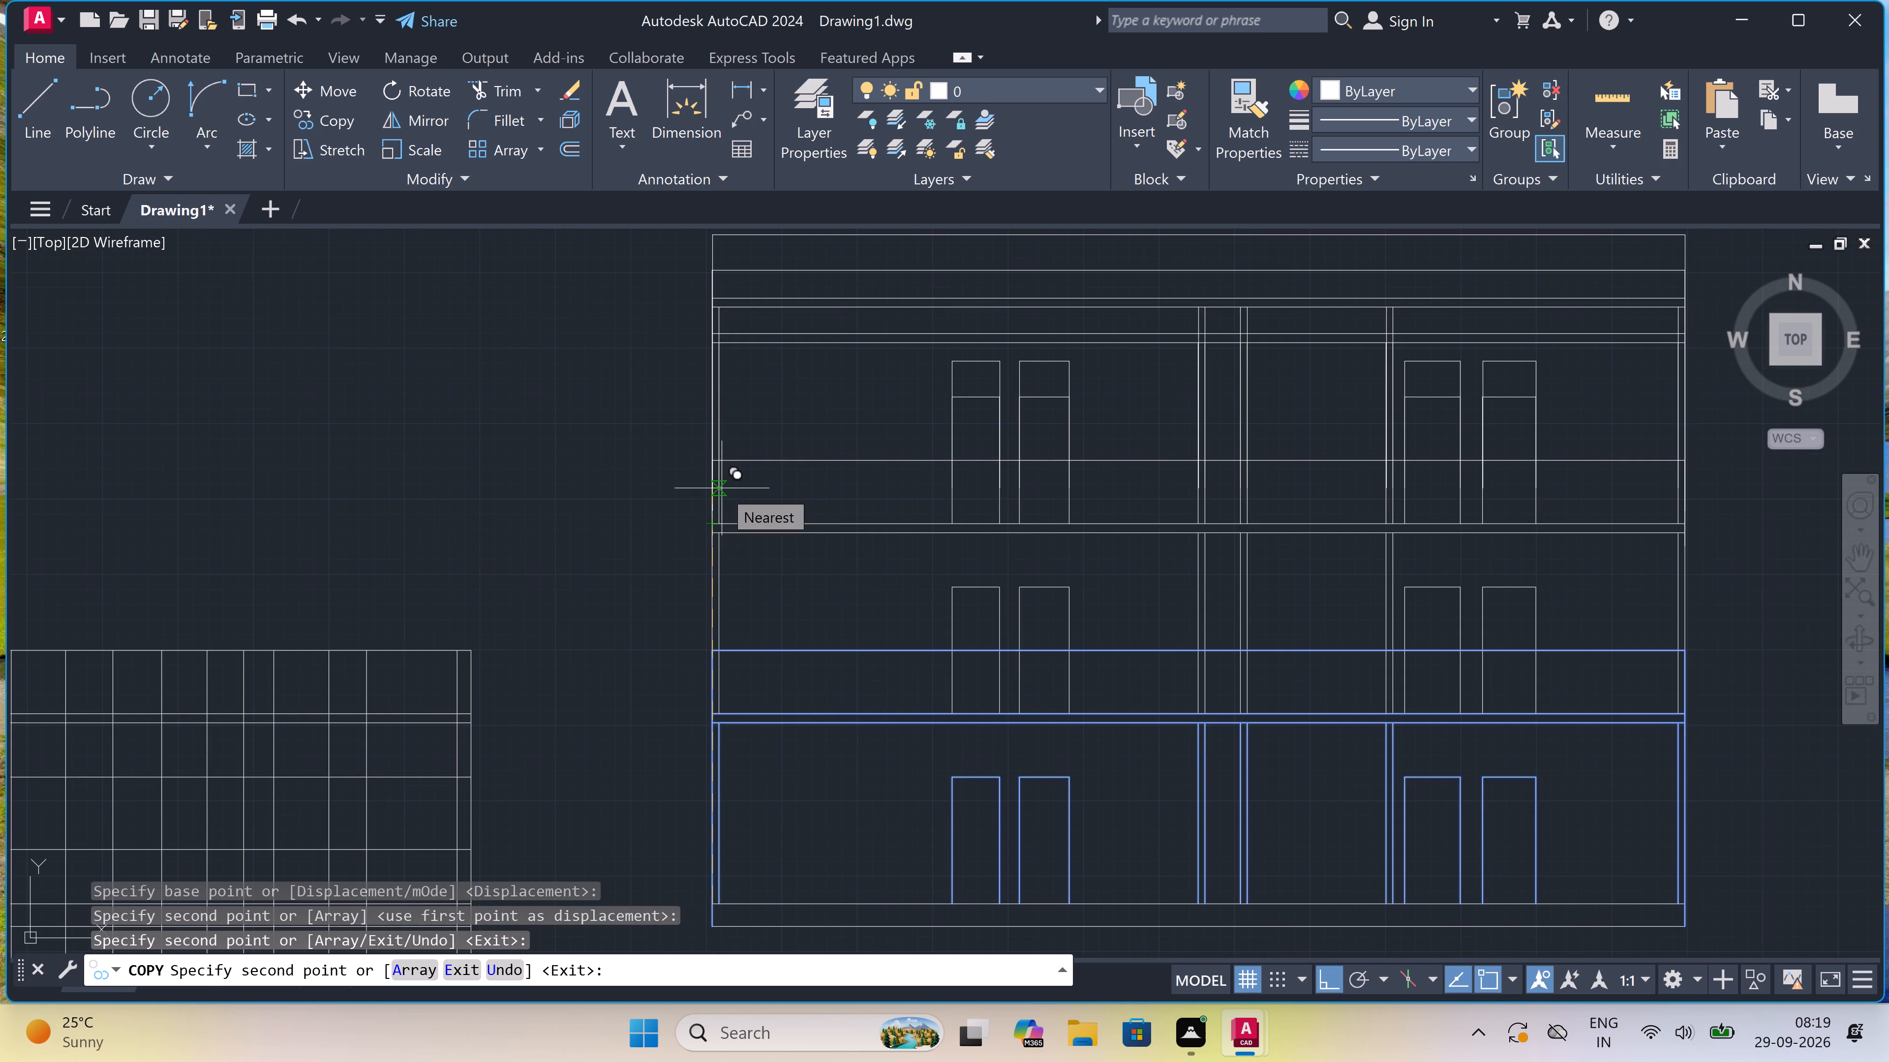
pyautogui.press('Escape')
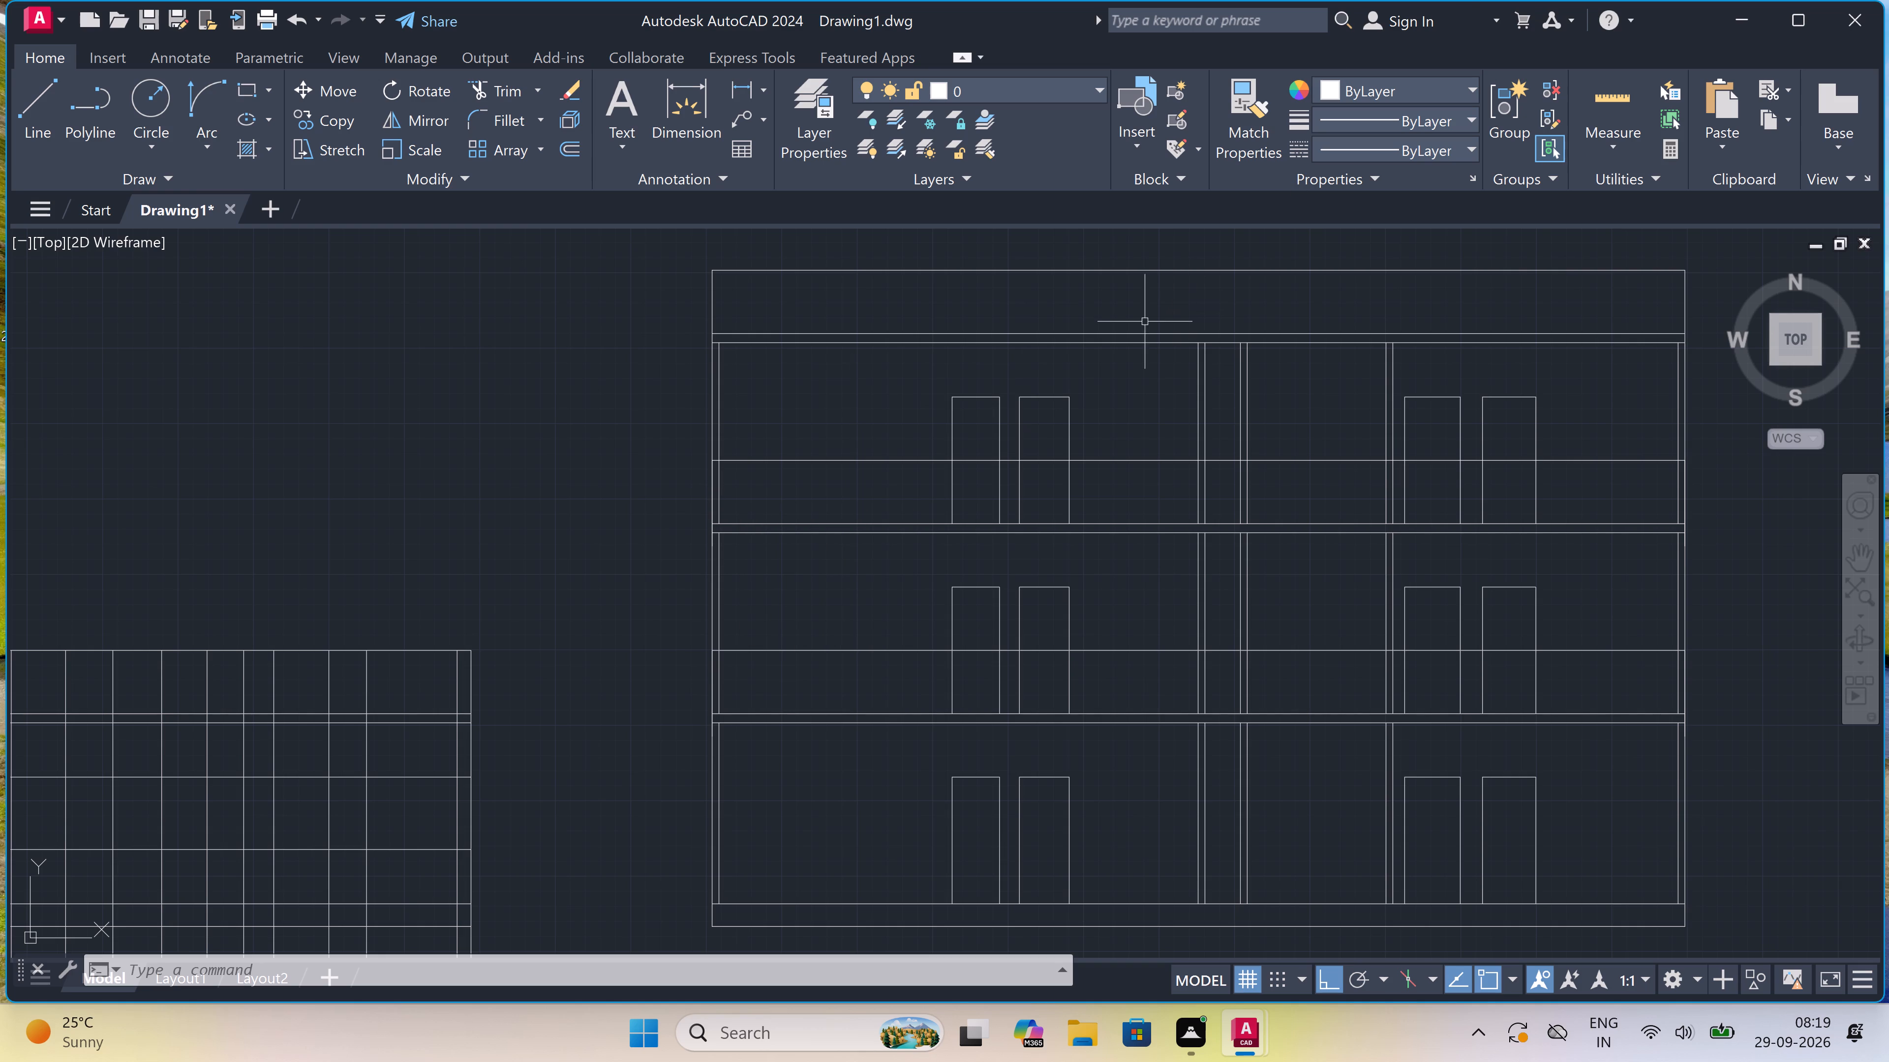
# Erase the two leftover horizontal parapet-top lines crossing the middle and top storeys of the east section.
pyautogui.scroll(1, 861, 435)
pyautogui.click(861, 434)
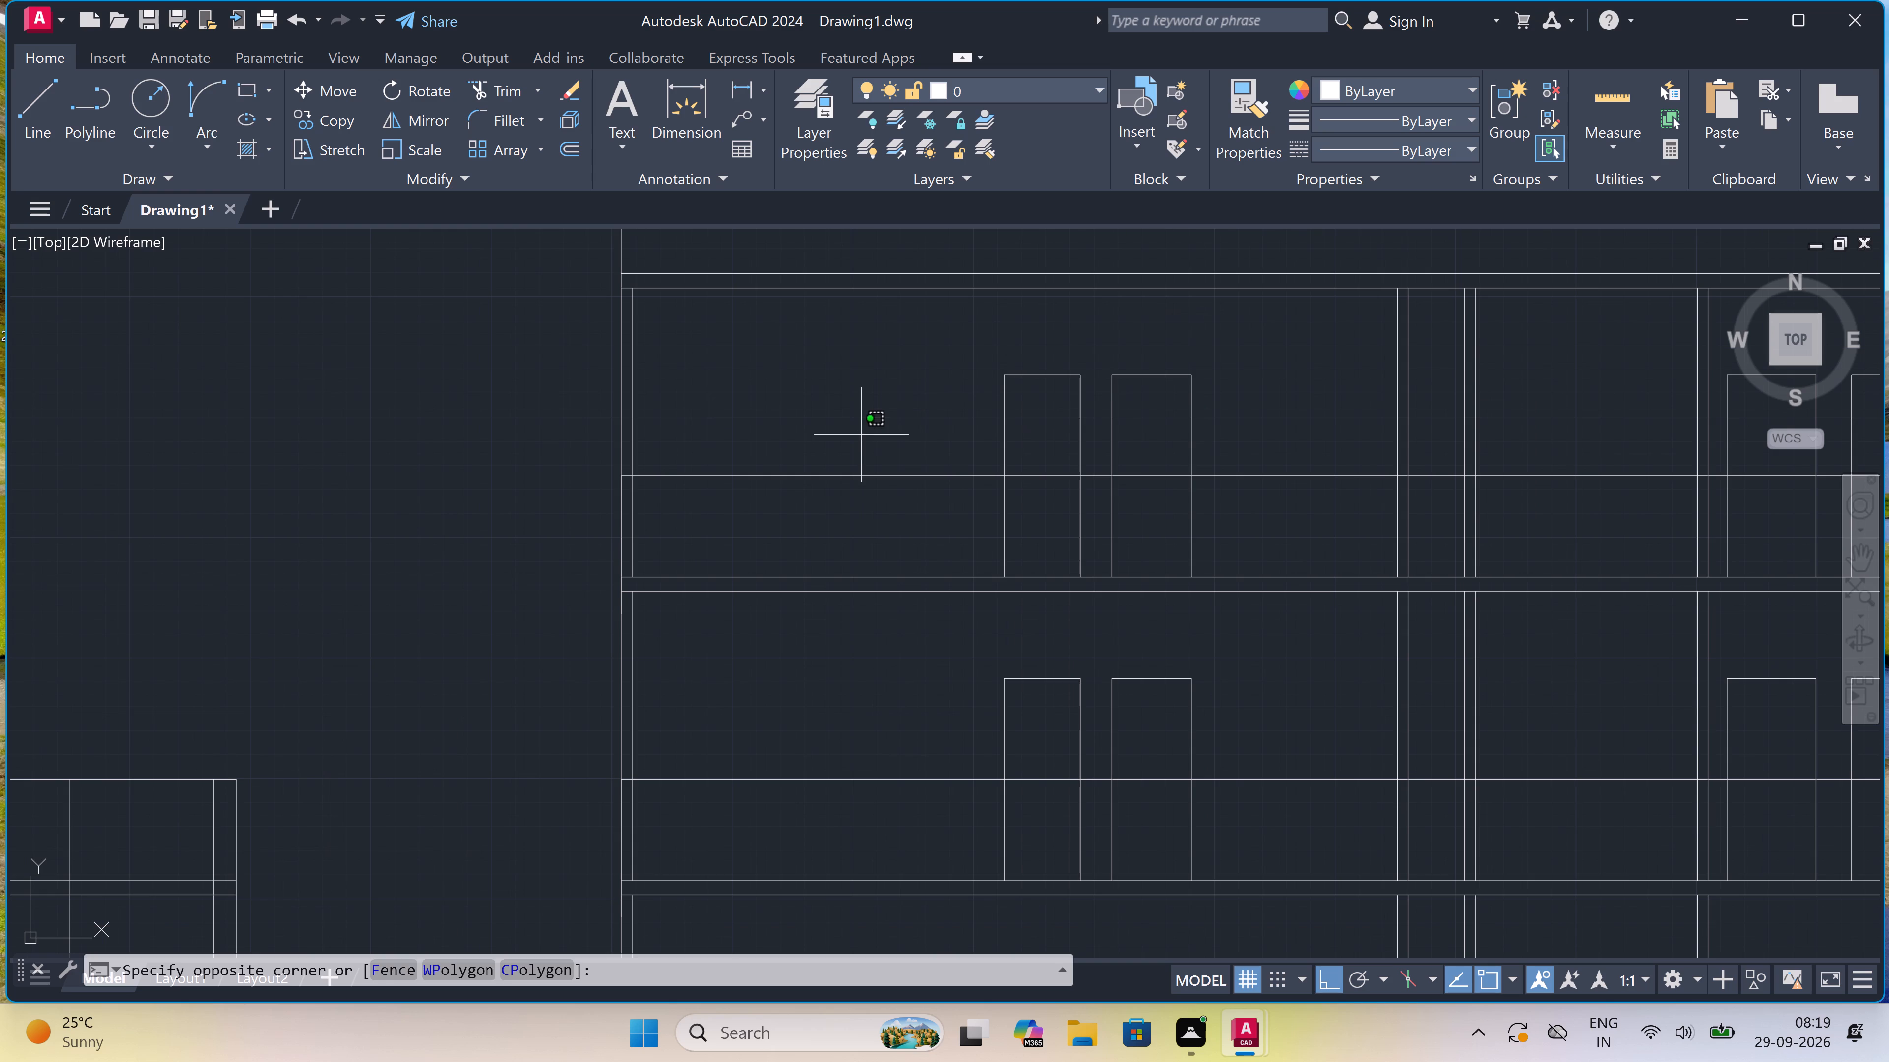
pyautogui.click(811, 481)
pyautogui.scroll(-2, 809, 475)
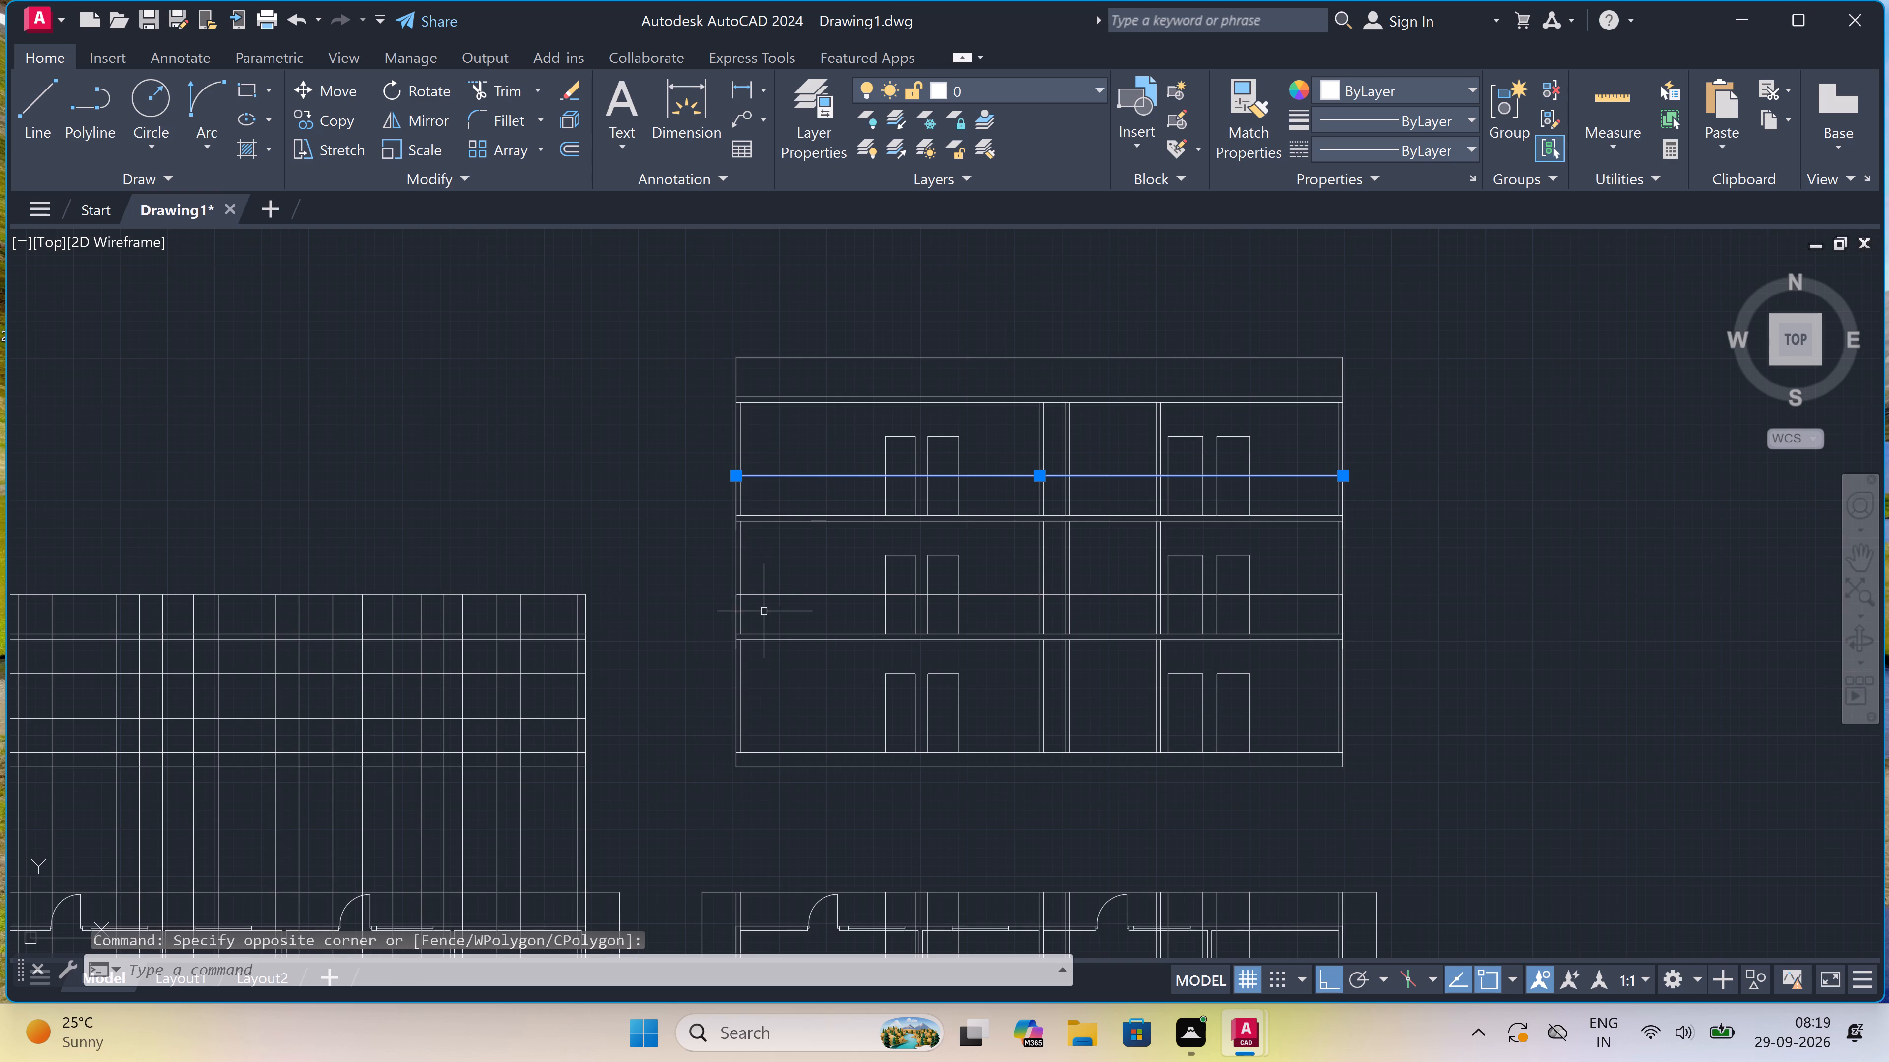
pyautogui.scroll(2, 761, 608)
pyautogui.click(803, 550)
pyautogui.click(774, 599)
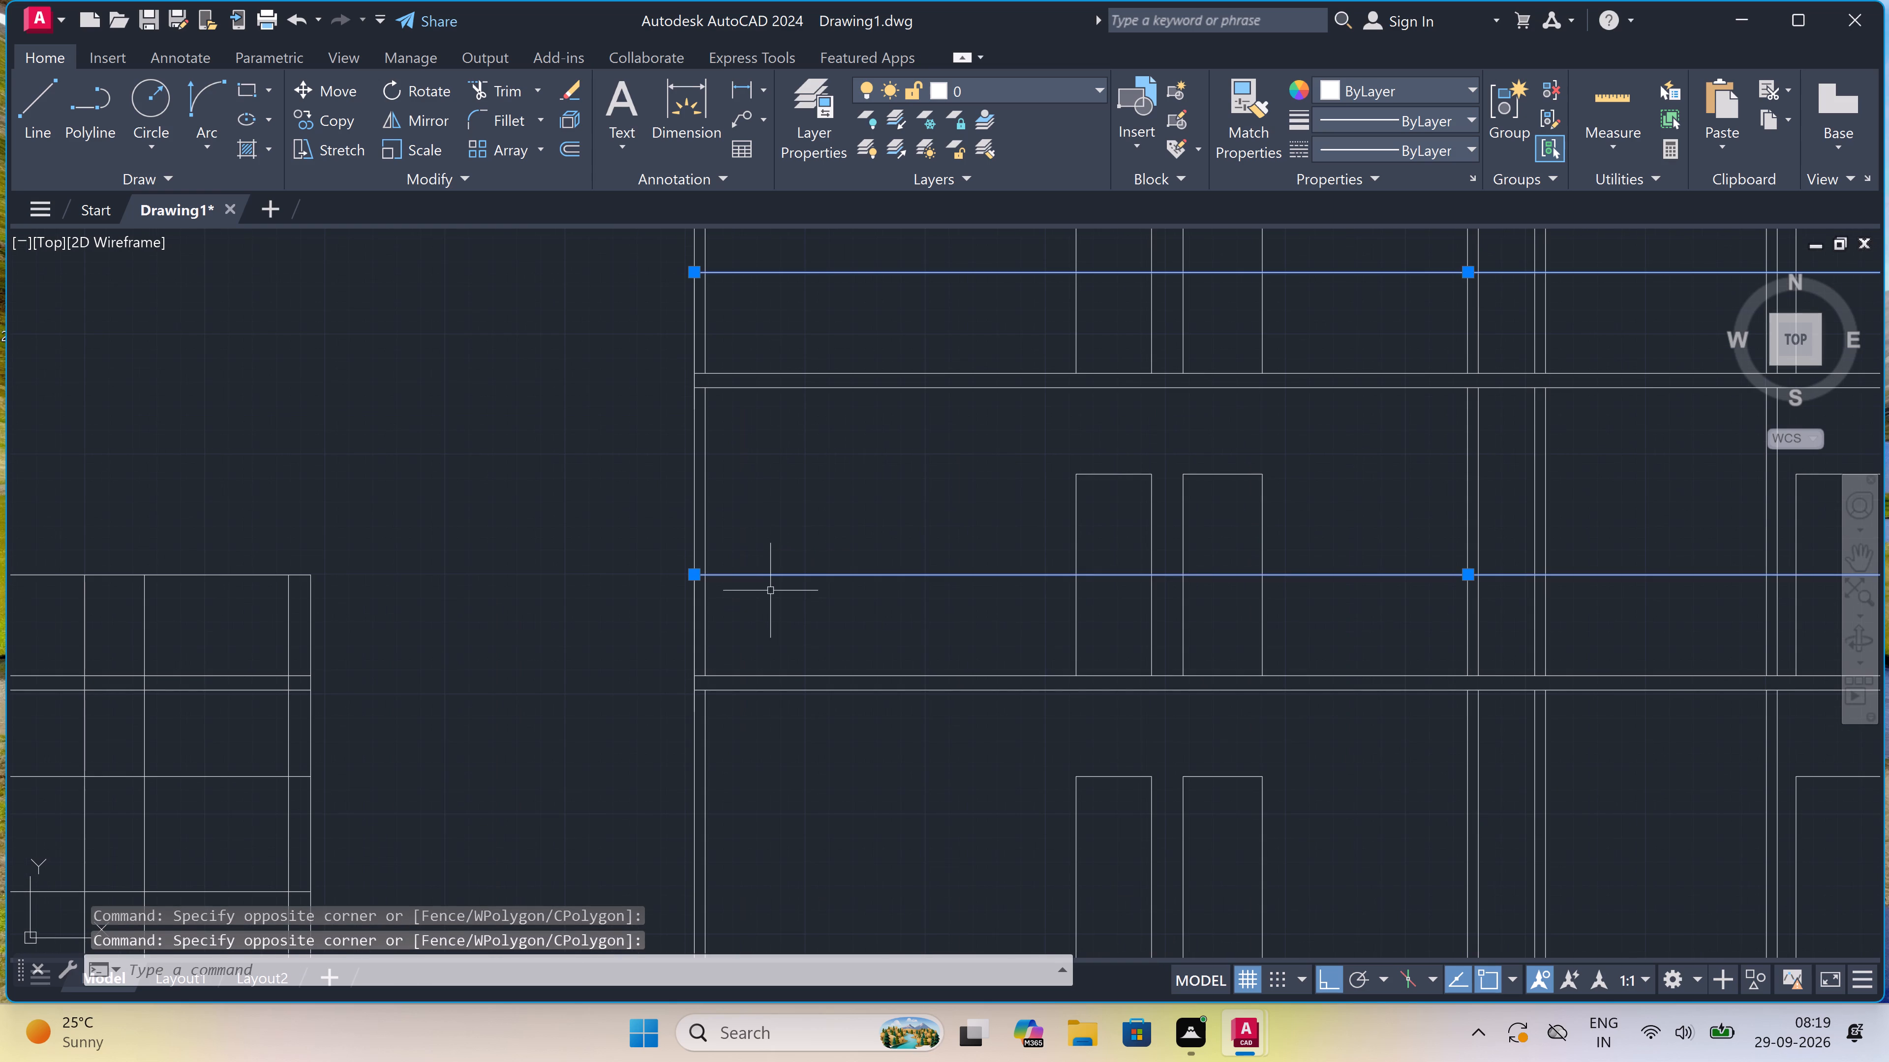
pyautogui.press('Delete')
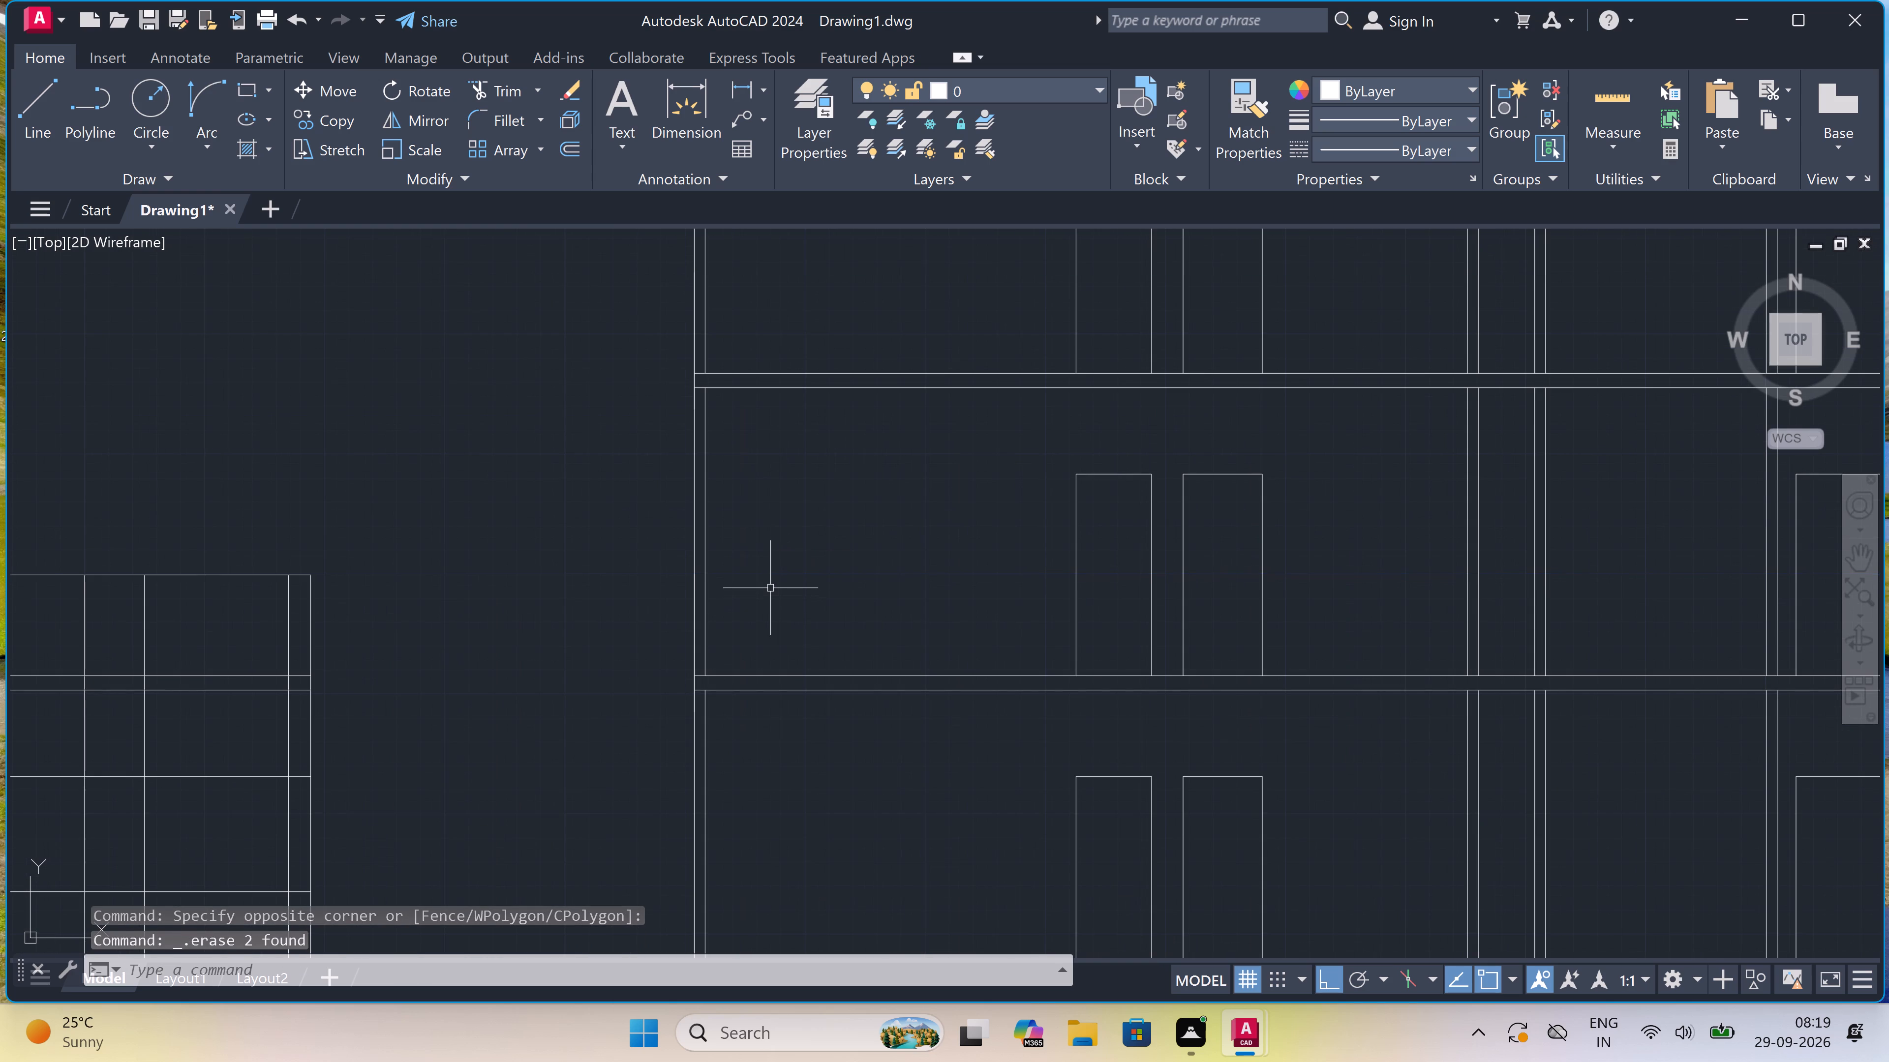
# Trim all interior vertical lines out of the parapet band at the top of the west grid.
pyautogui.scroll(-3, 796, 561)
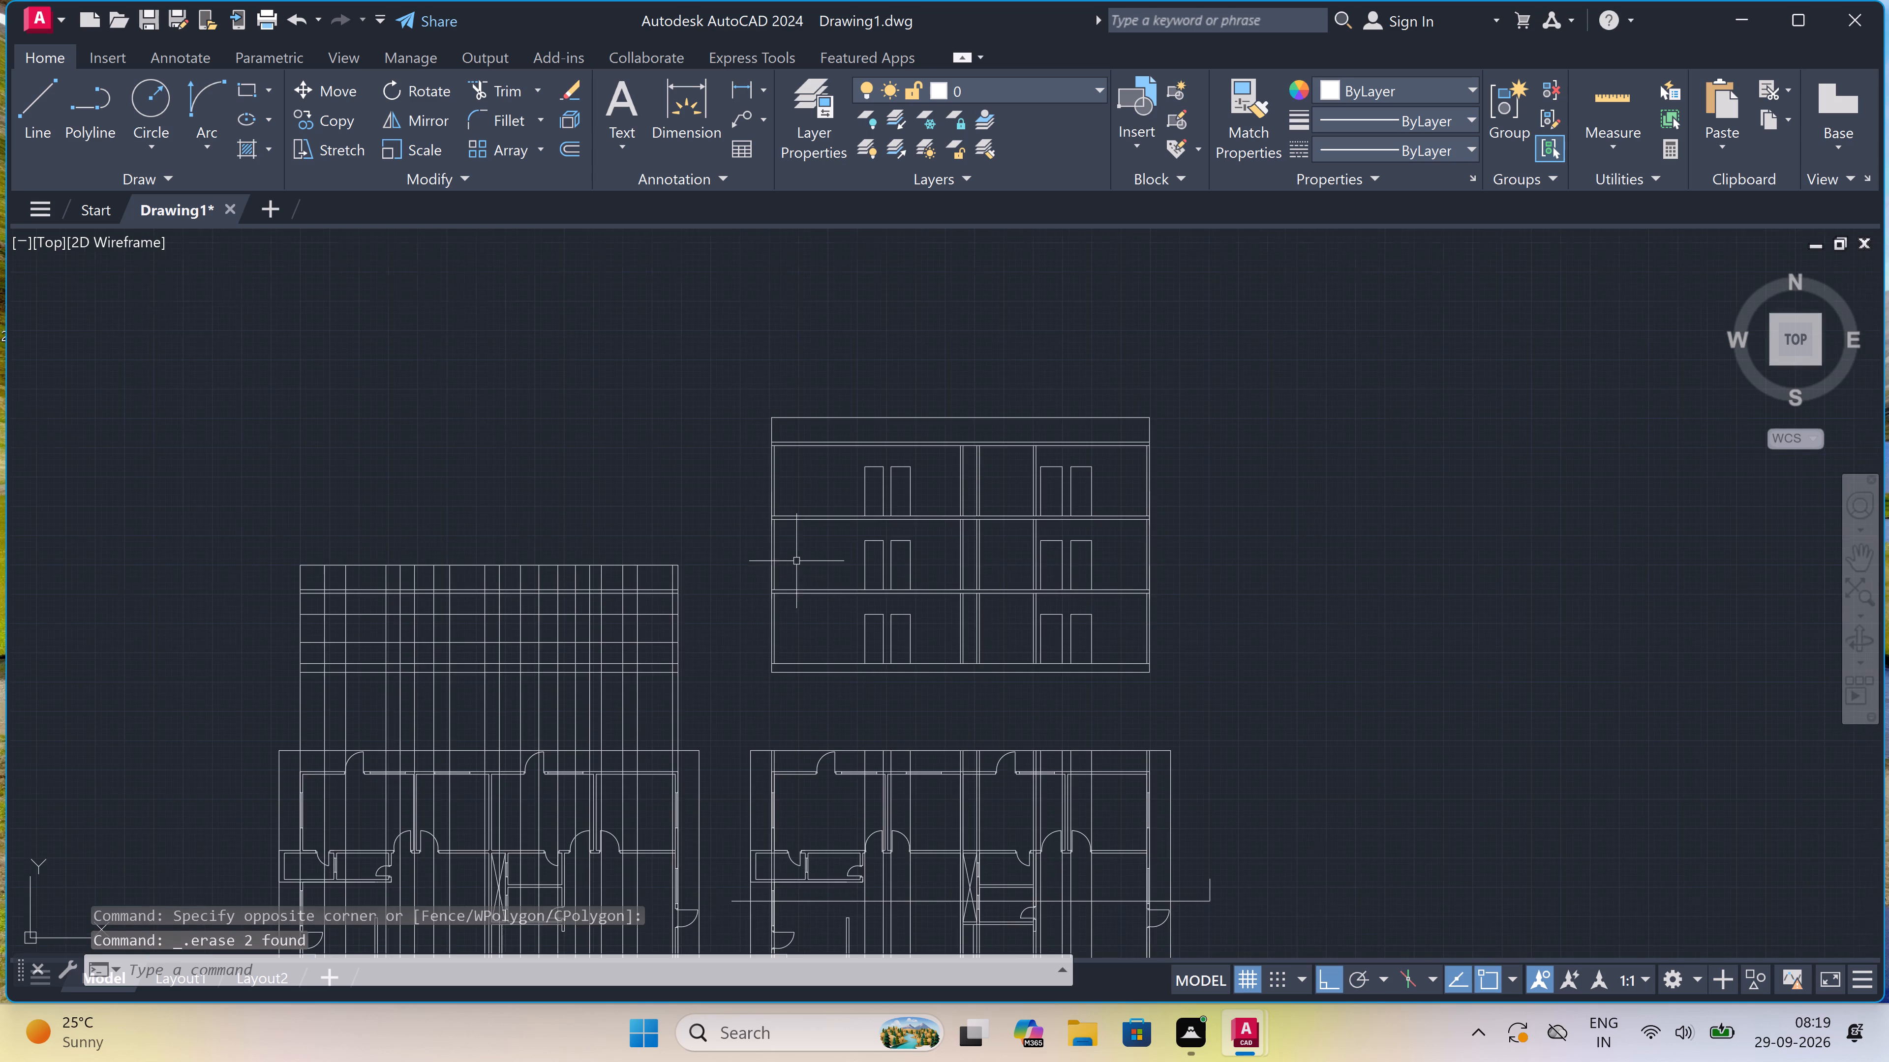
pyautogui.scroll(-3, 795, 561)
pyautogui.scroll(3, 653, 572)
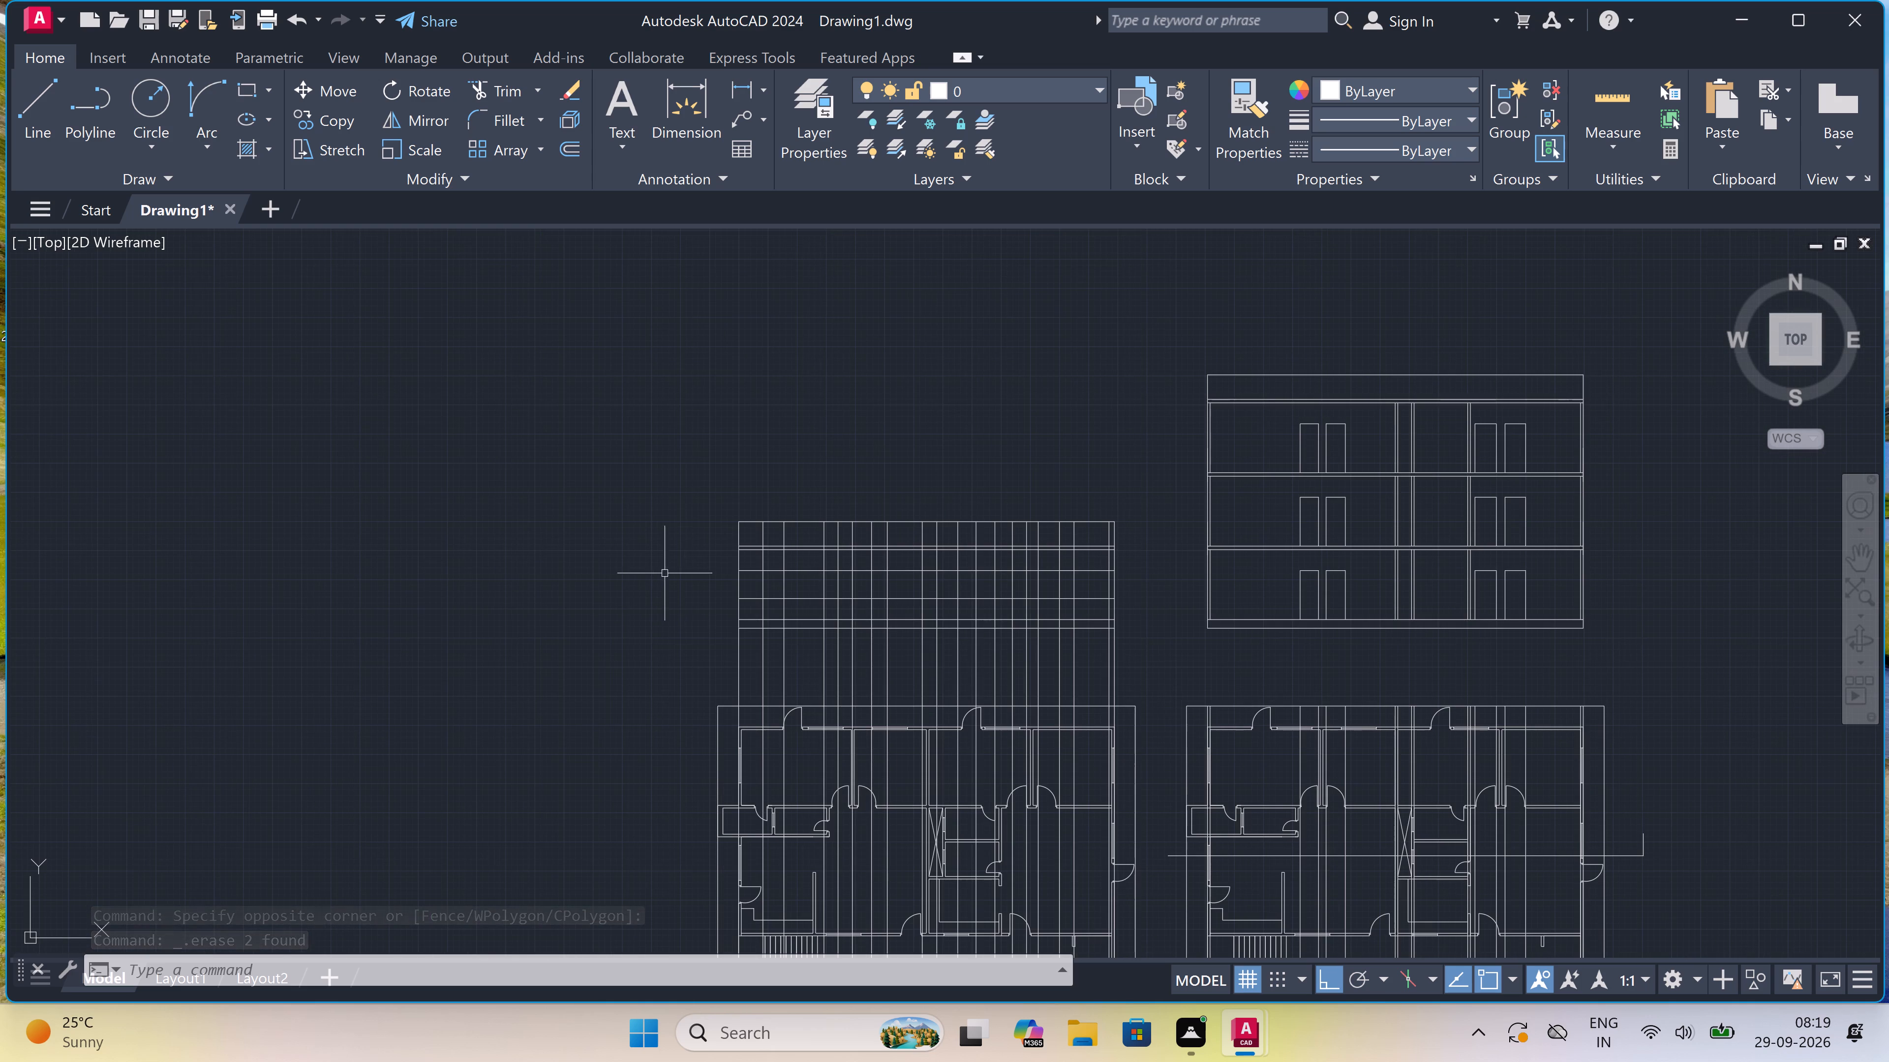
pyautogui.scroll(2, 1045, 583)
pyautogui.press('t')
pyautogui.press('r')
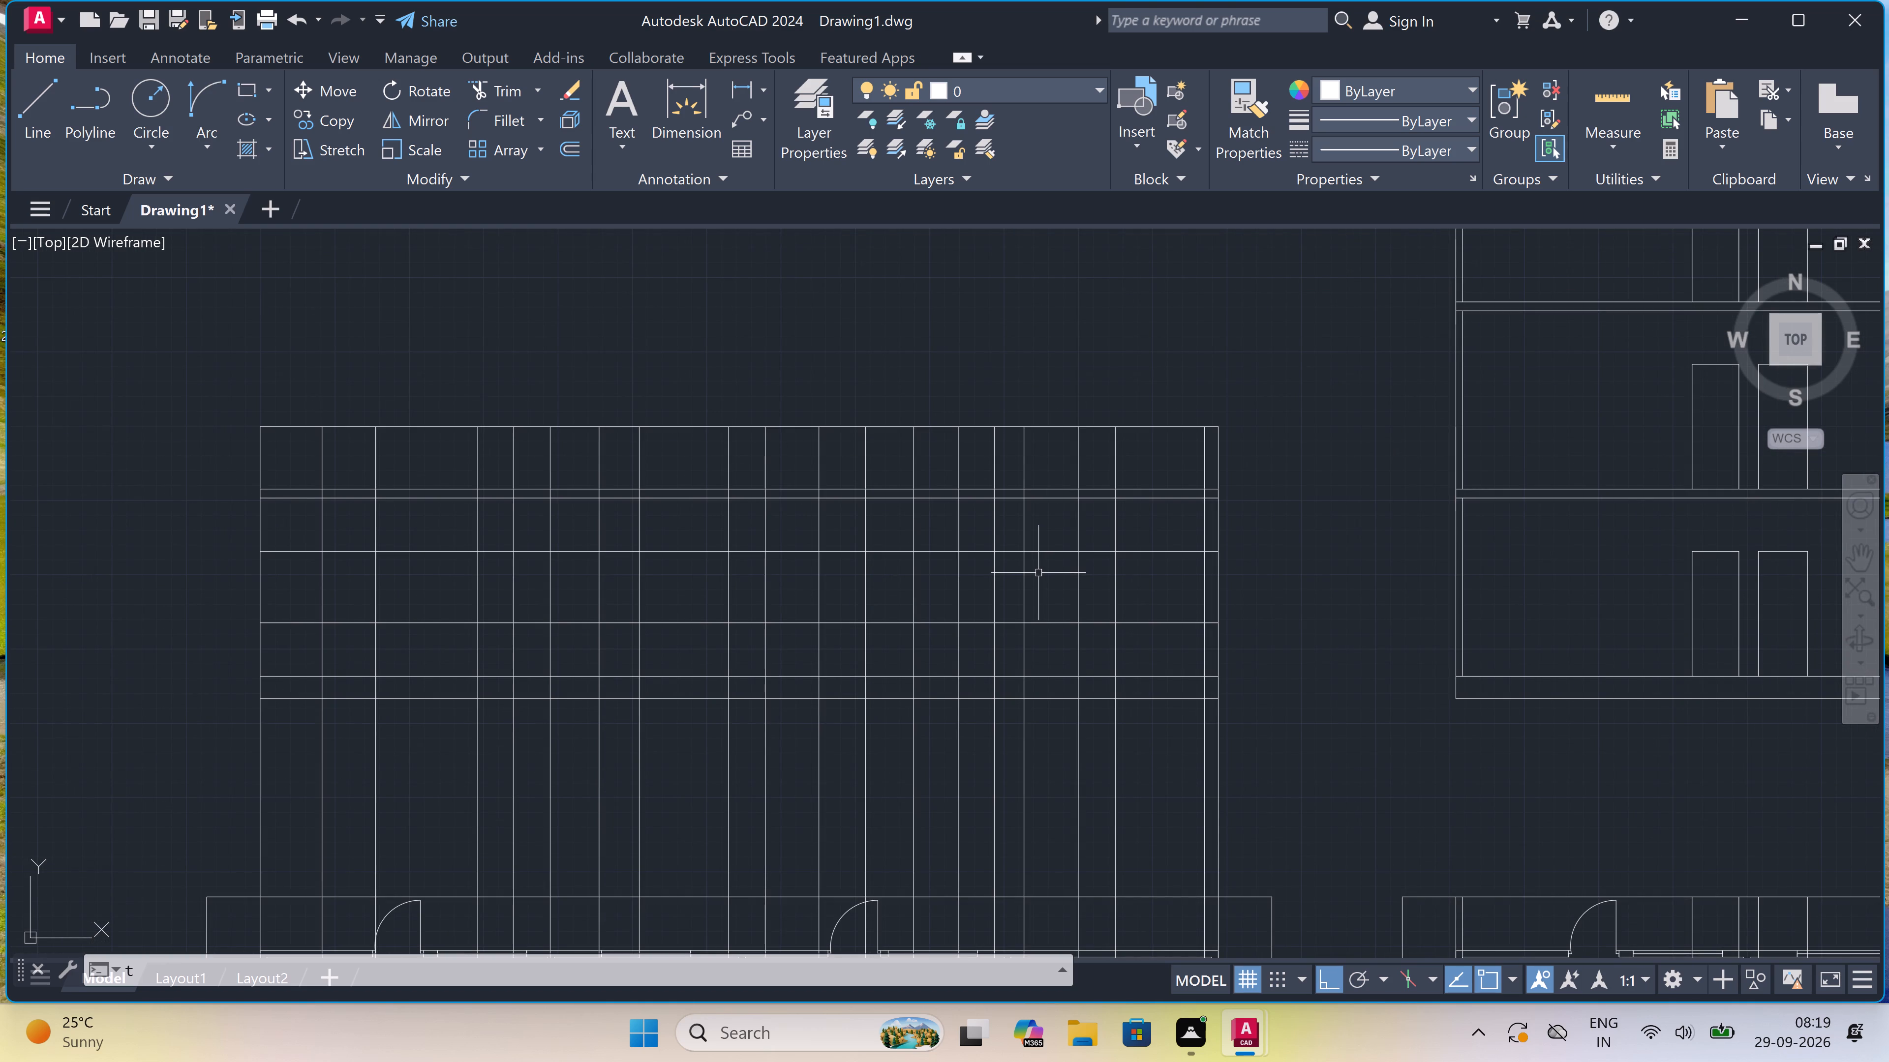
pyautogui.press('space')
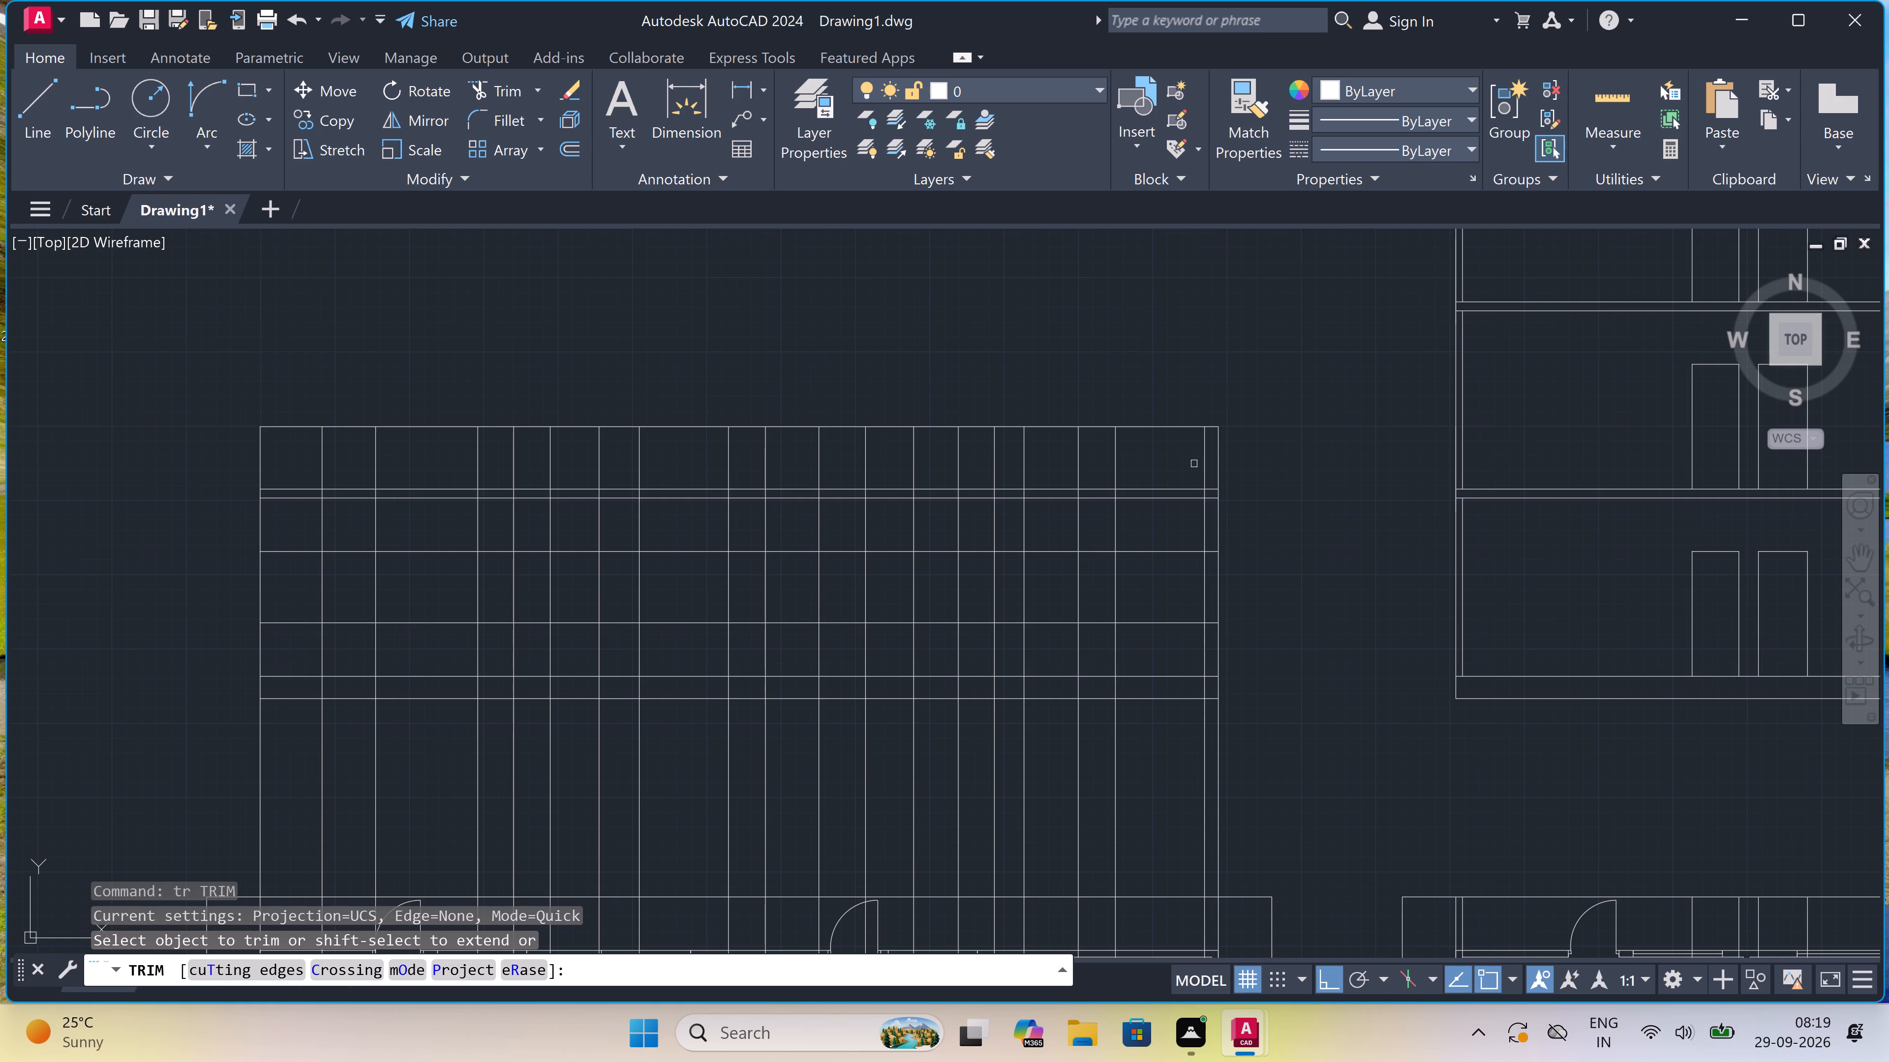
pyautogui.click(1208, 458)
pyautogui.click(1176, 455)
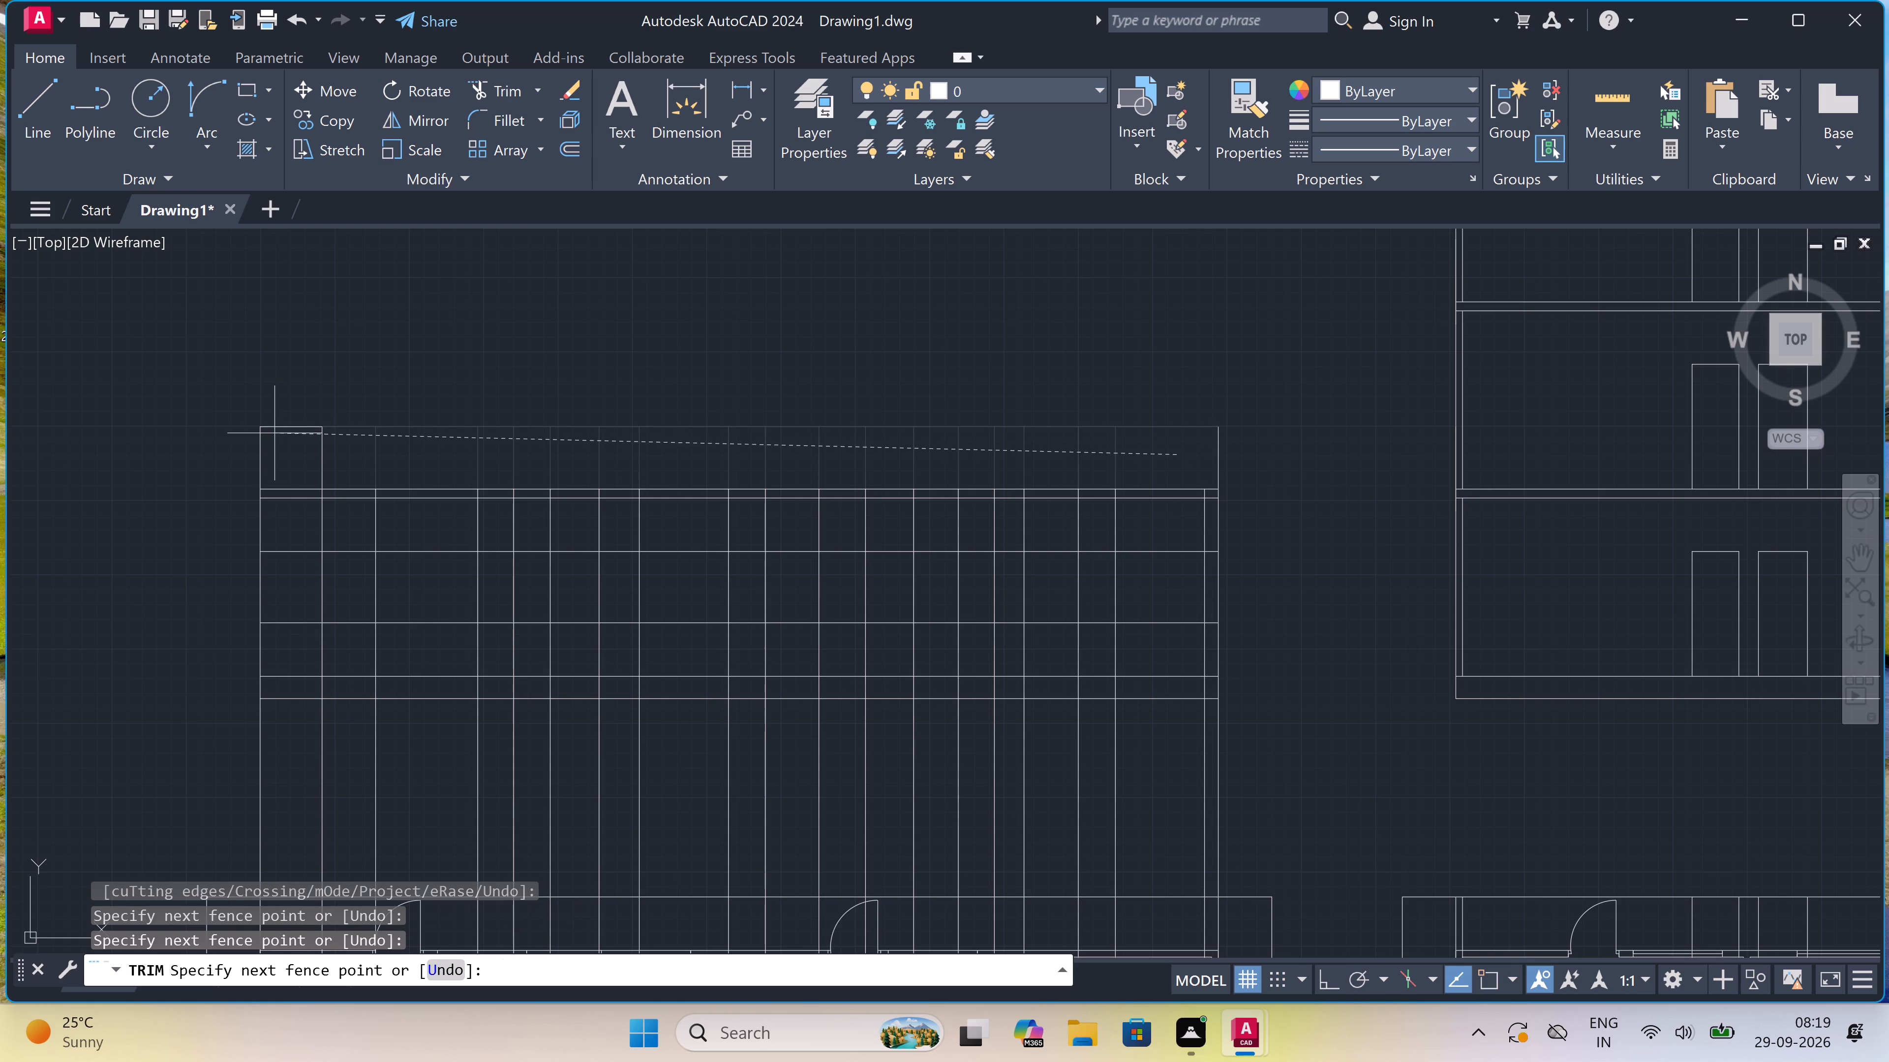
pyautogui.click(274, 460)
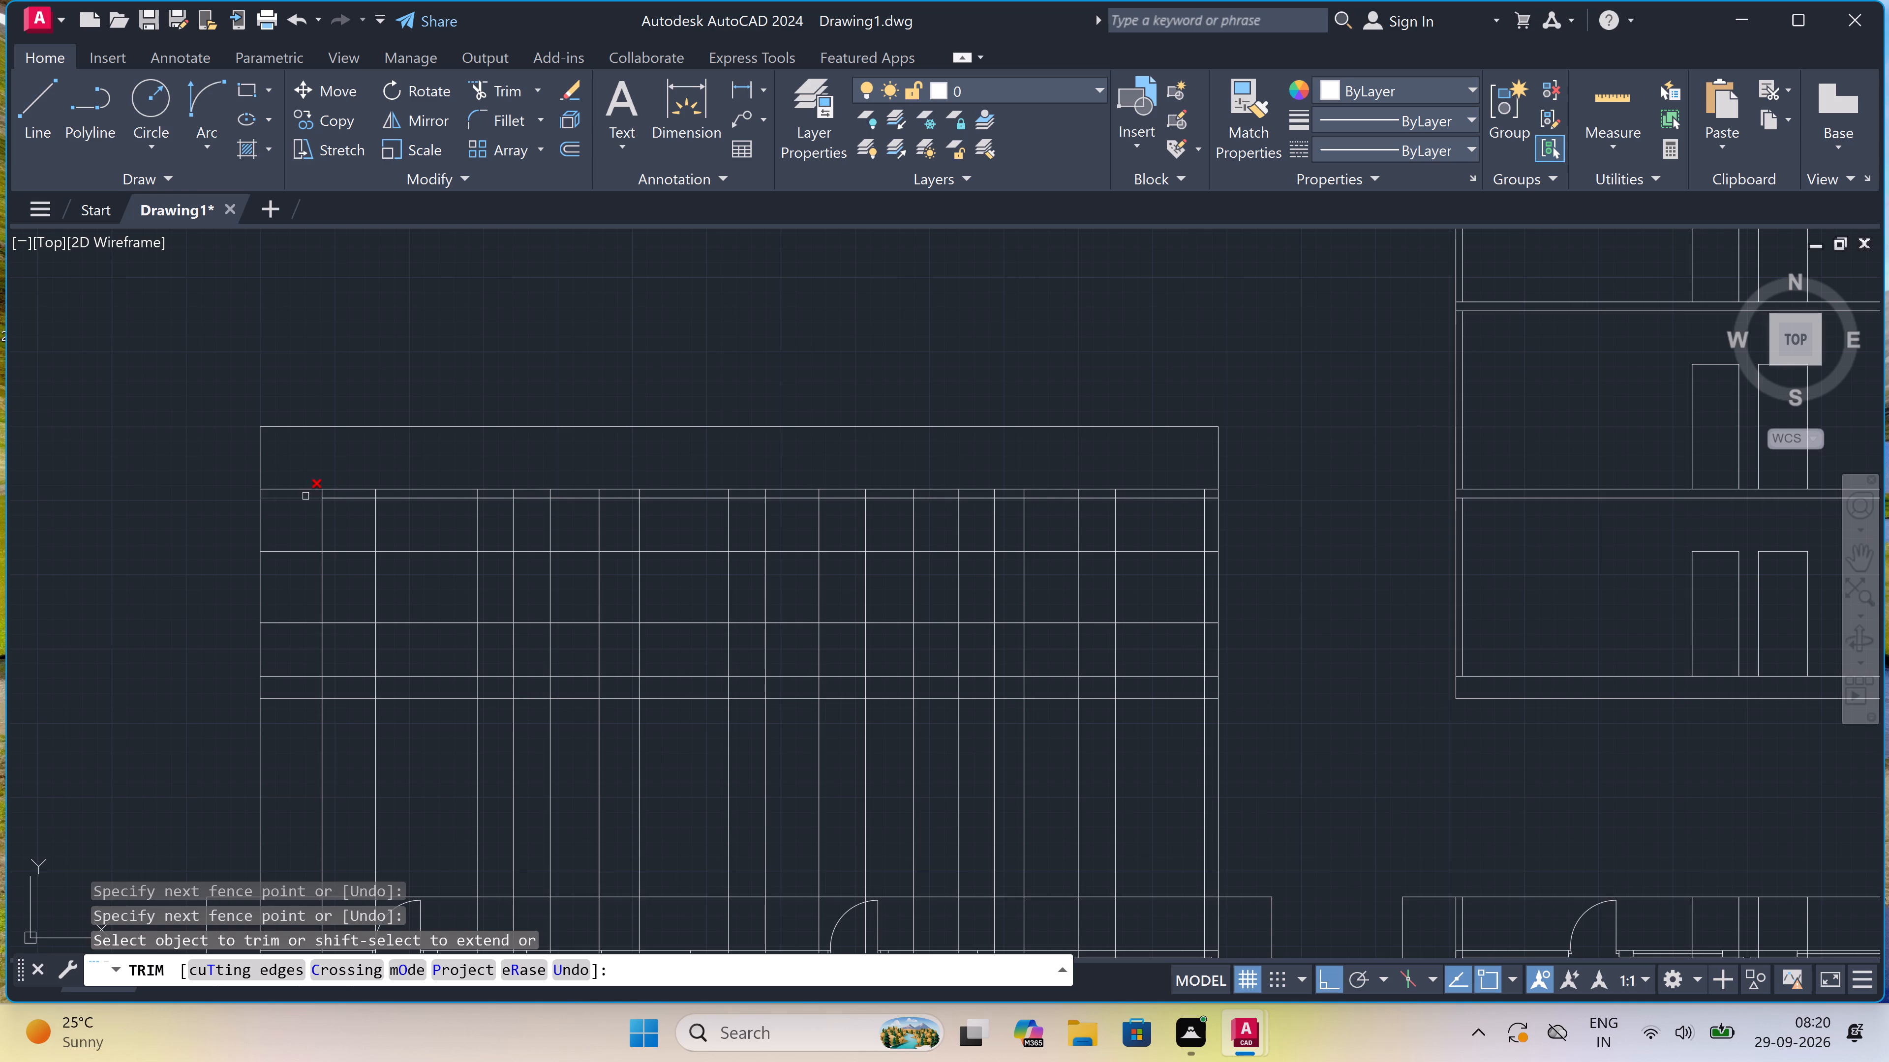
# Trim the eight westernmost interior vertical lines between the two roof slab lines of the west grid.
pyautogui.scroll(3, 299, 501)
pyautogui.click(299, 487)
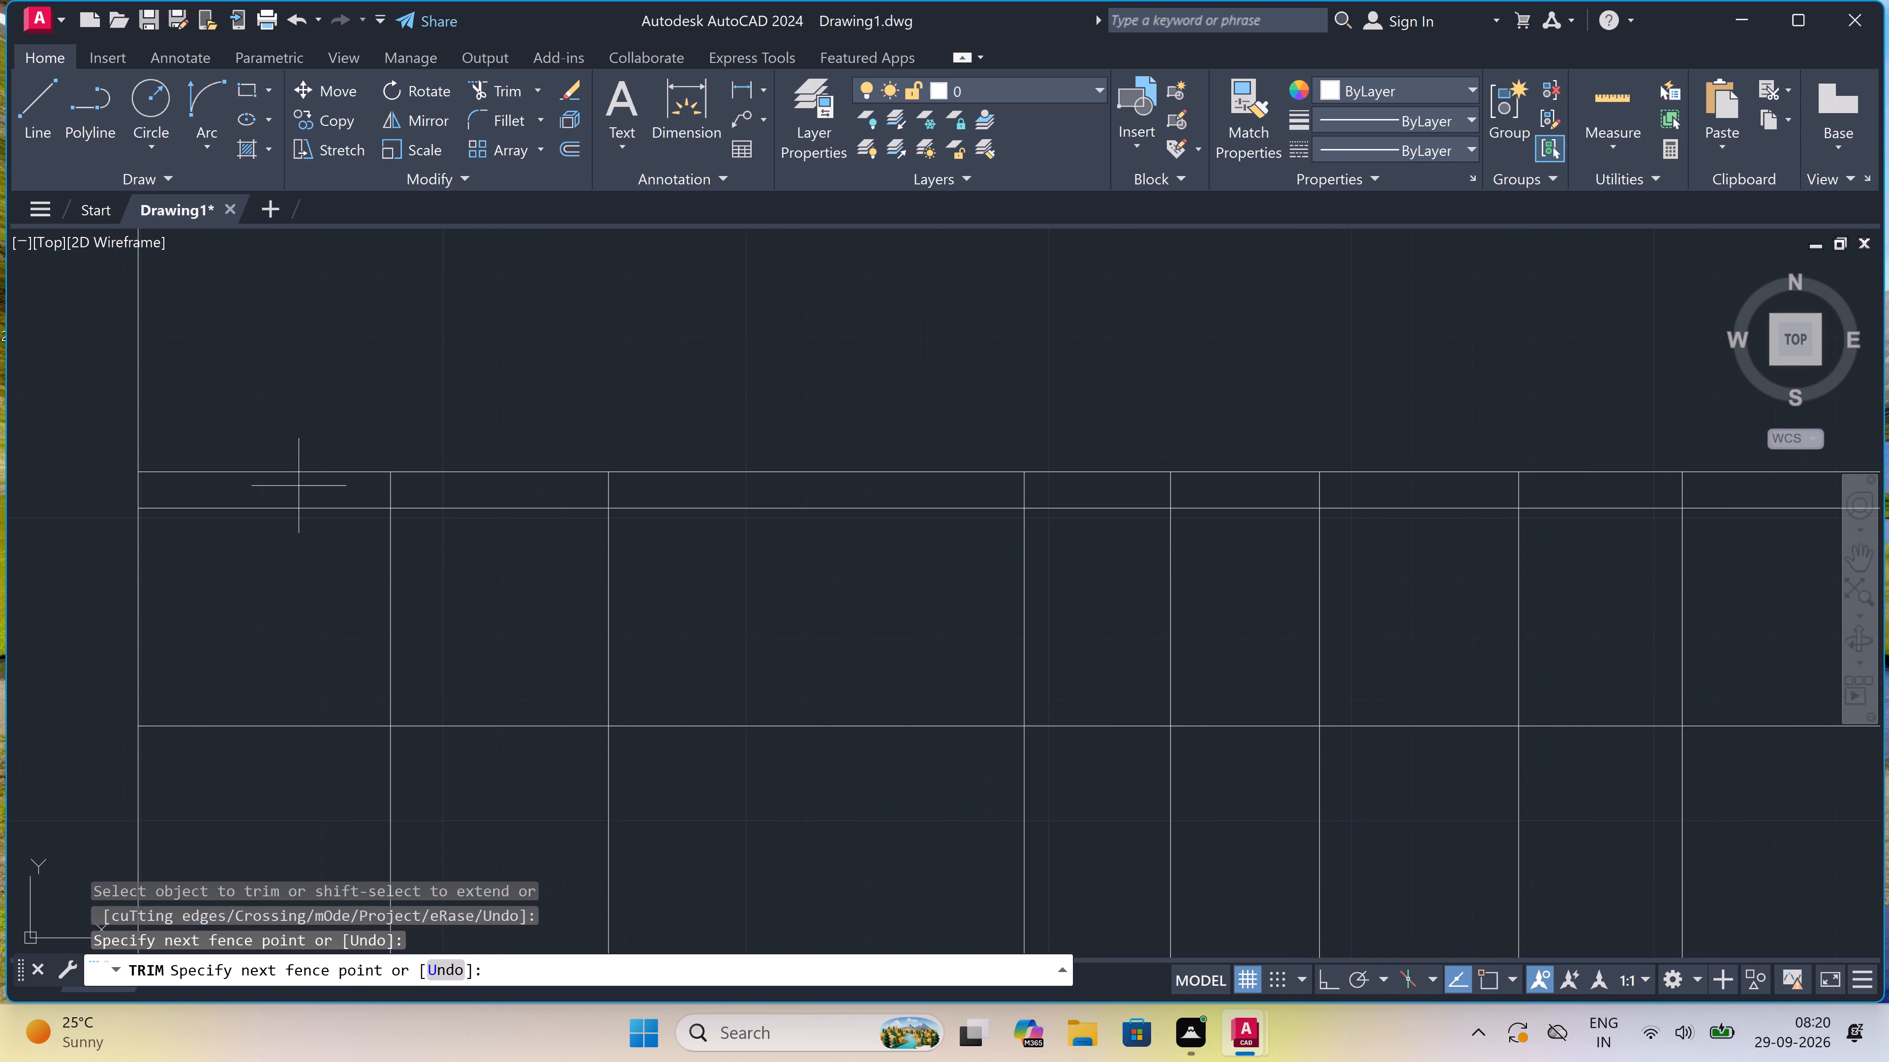
pyautogui.click(1289, 495)
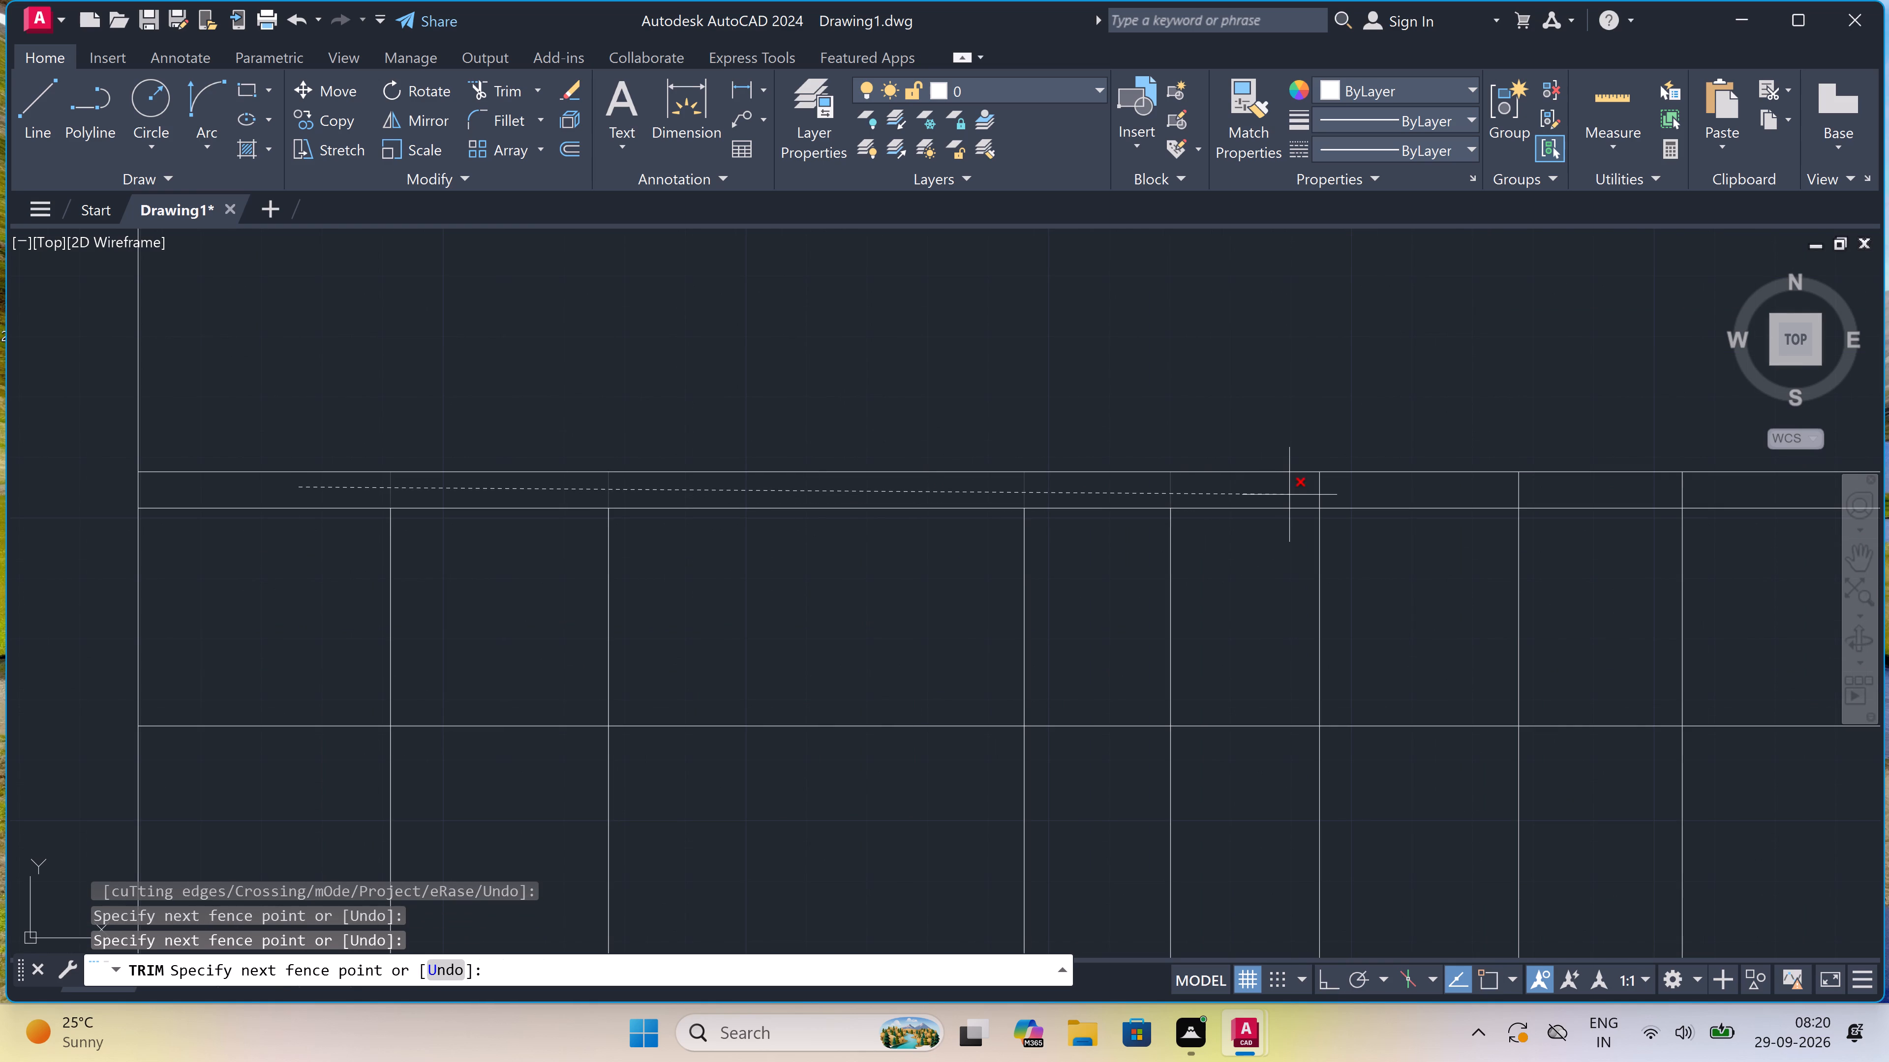
pyautogui.scroll(-2, 712, 484)
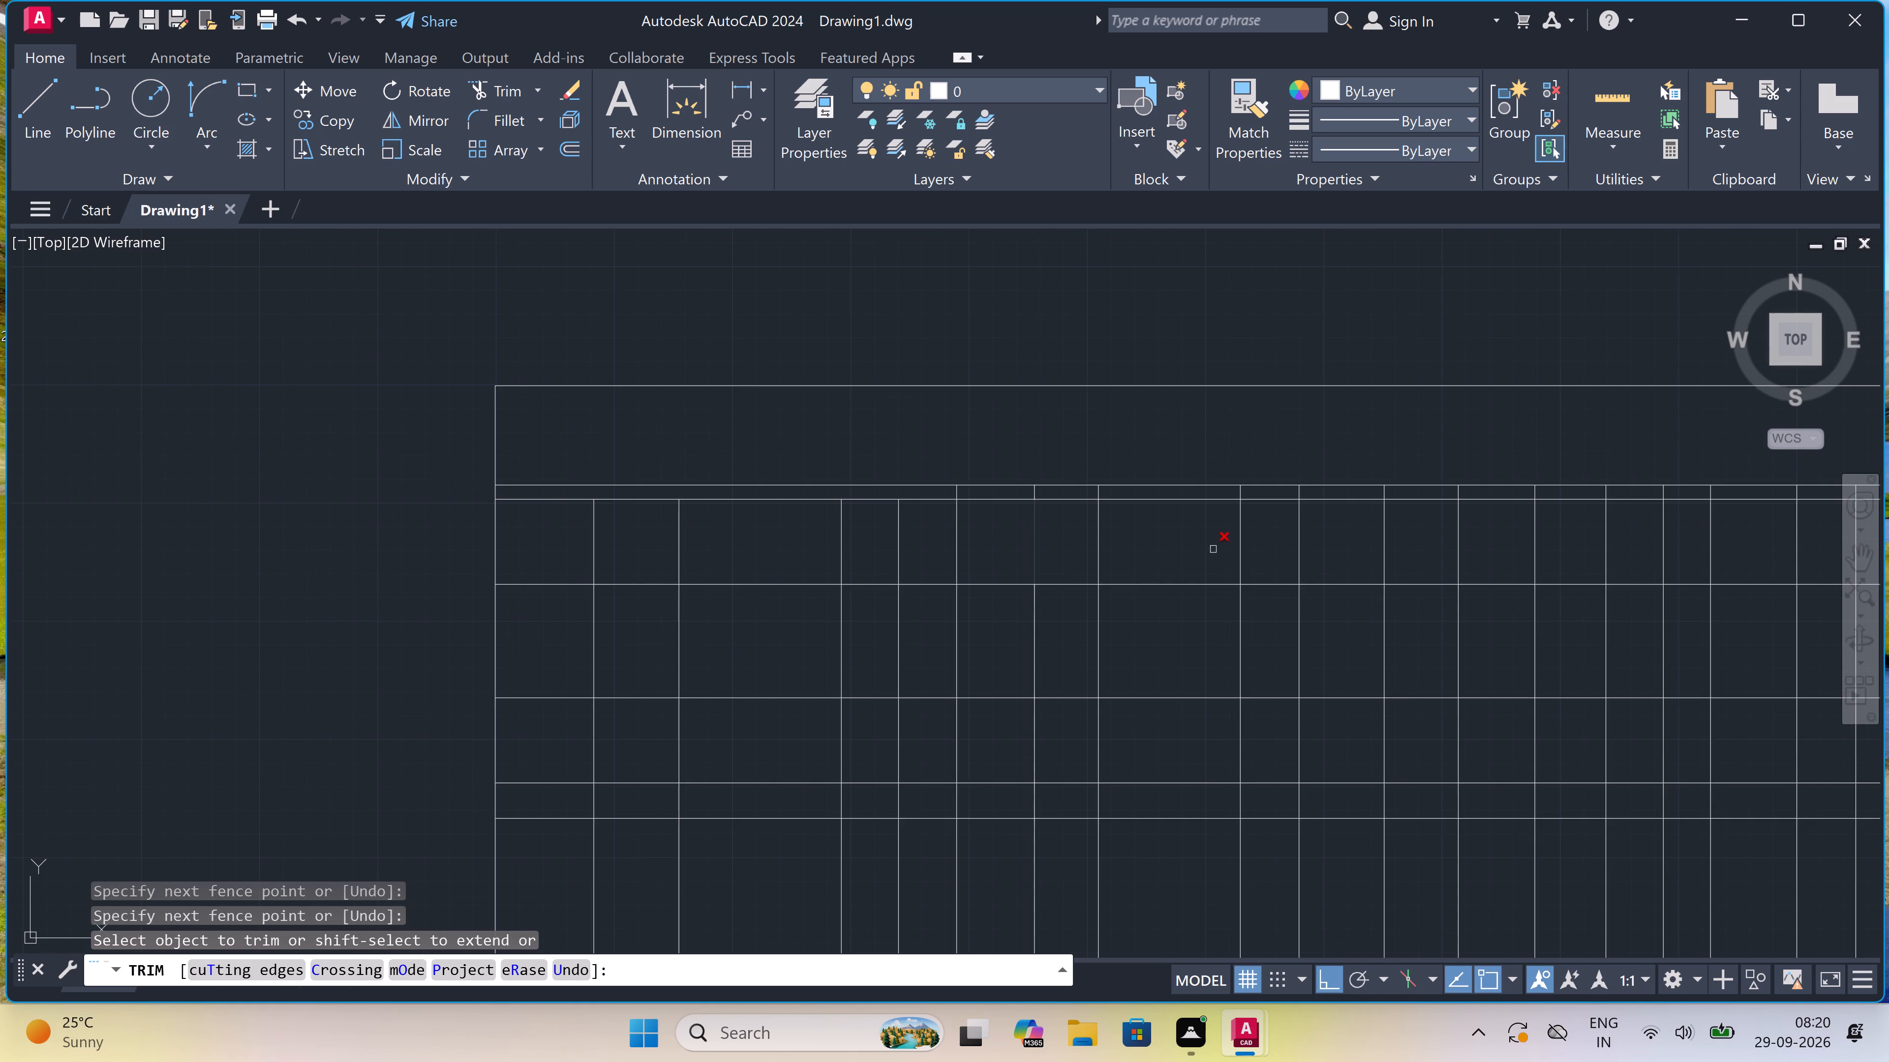
pyautogui.scroll(2, 1275, 496)
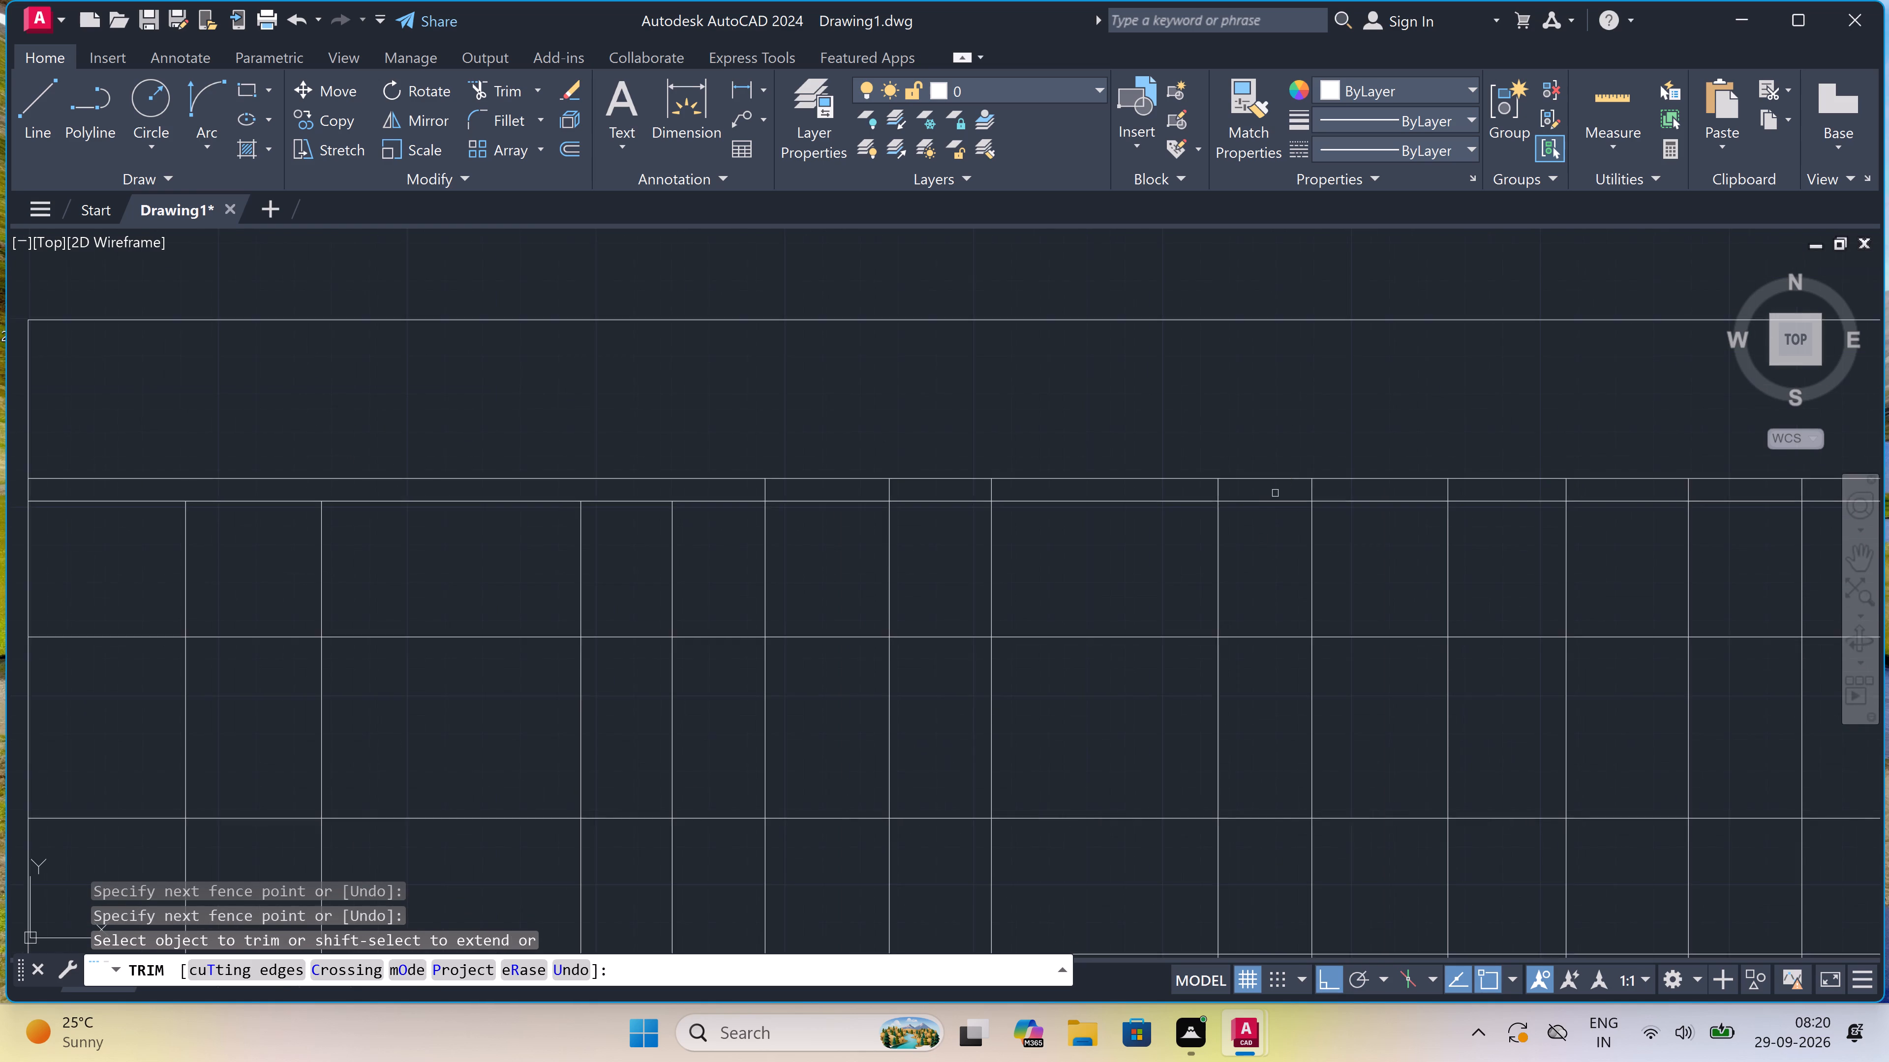
pyautogui.click(1272, 495)
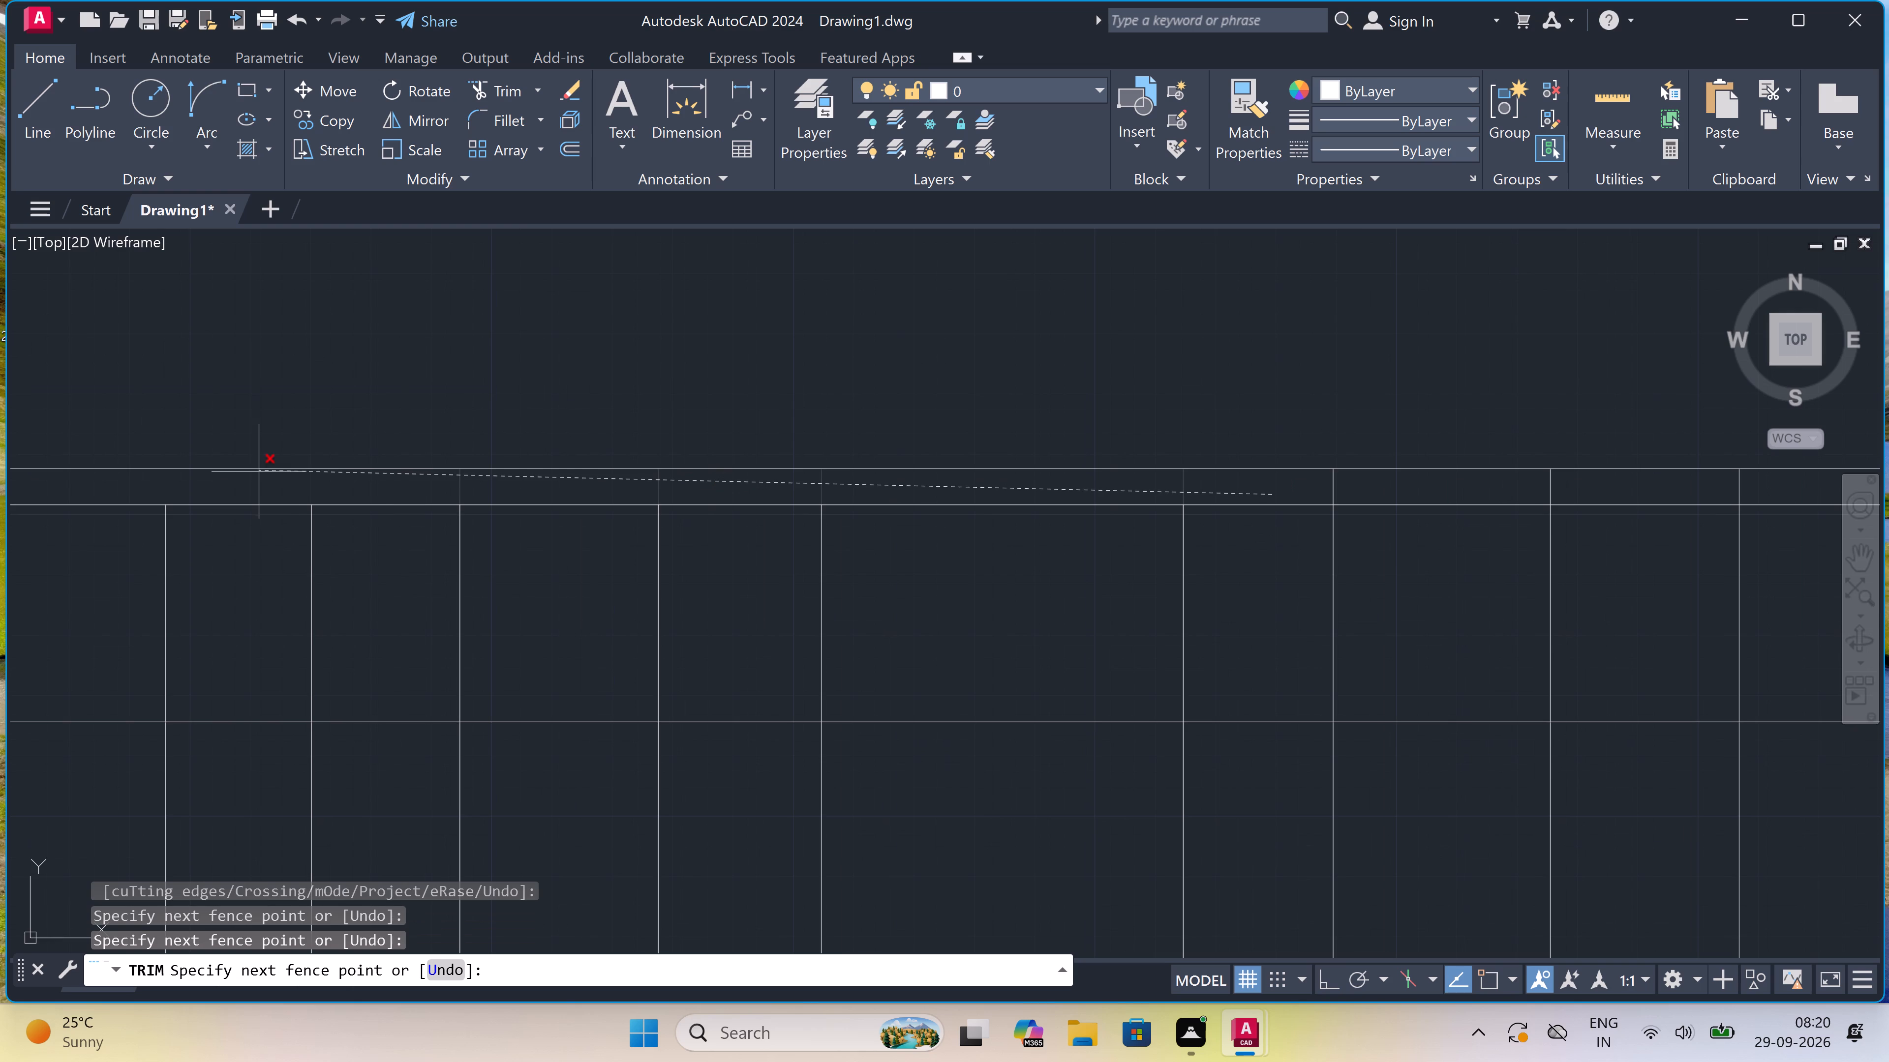
pyautogui.click(262, 487)
pyautogui.scroll(-2, 263, 487)
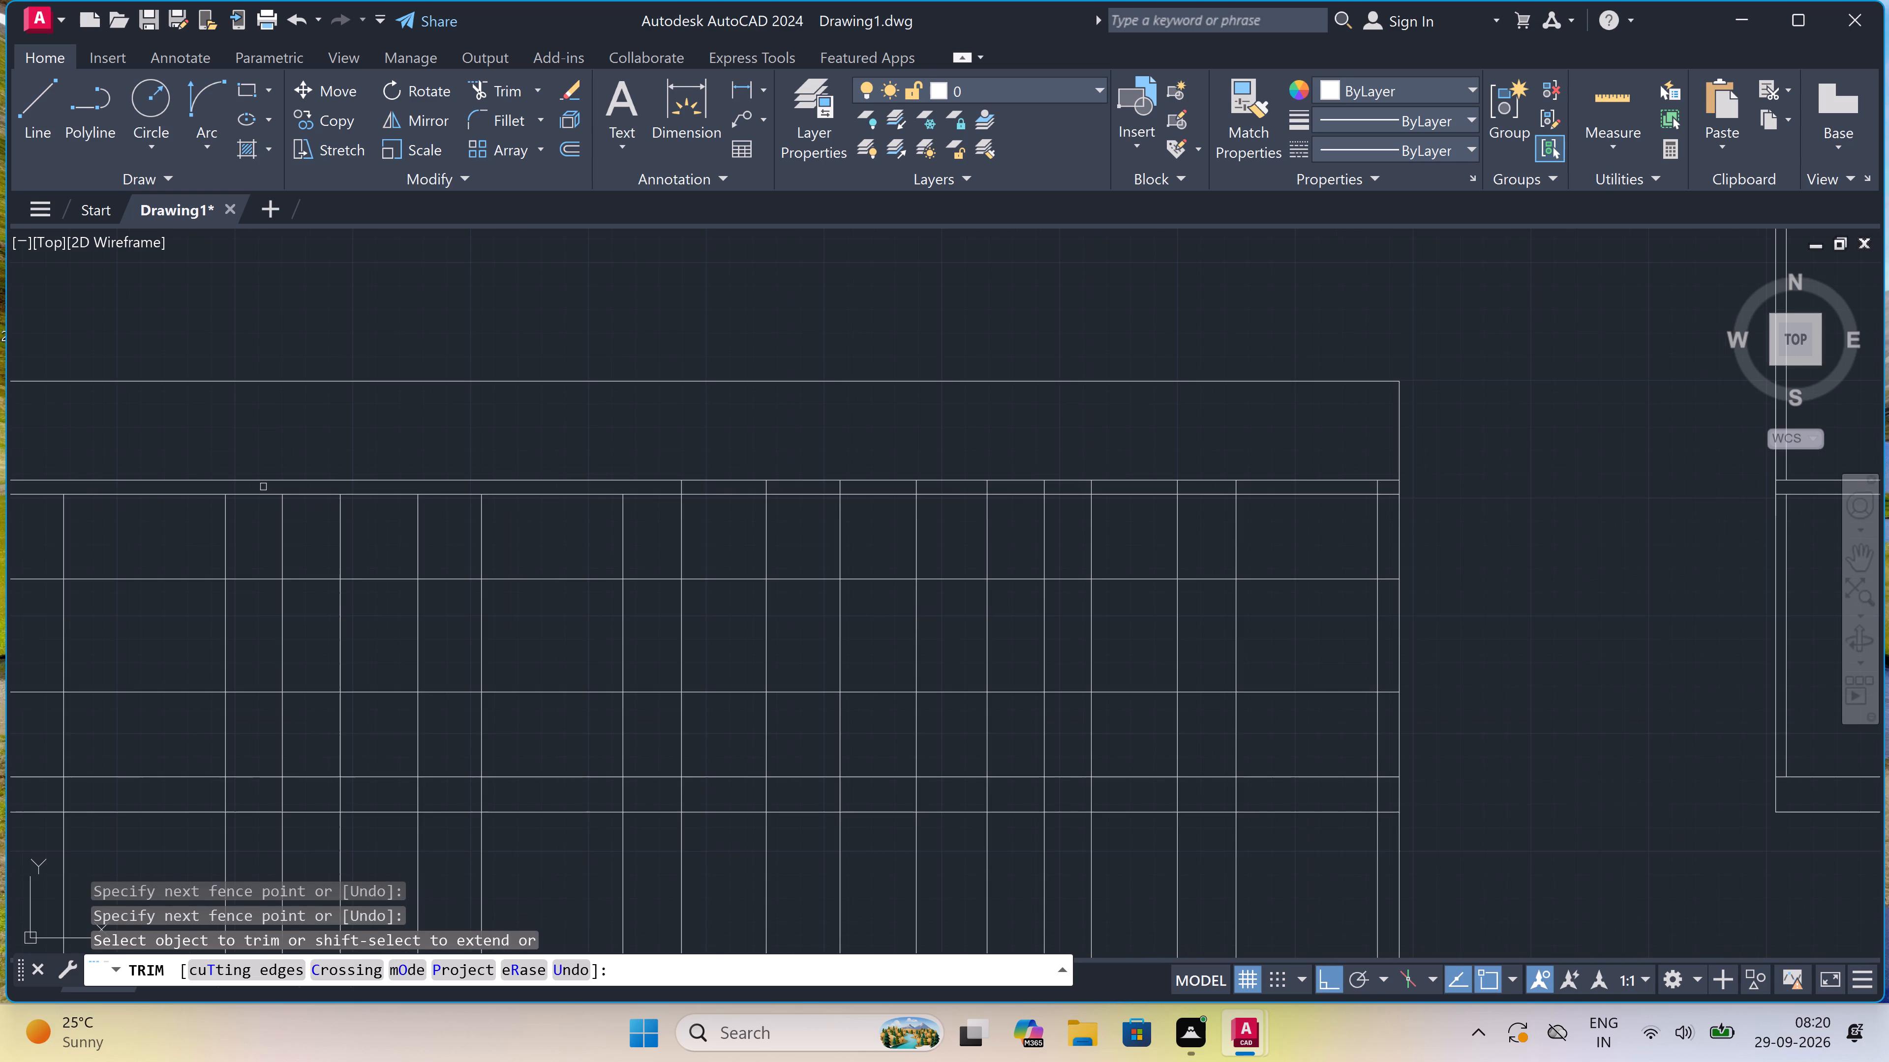
# Trim the remaining interior vertical lines between the two roof slab lines of the west grid, through to its east end.
pyautogui.scroll(-2, 263, 487)
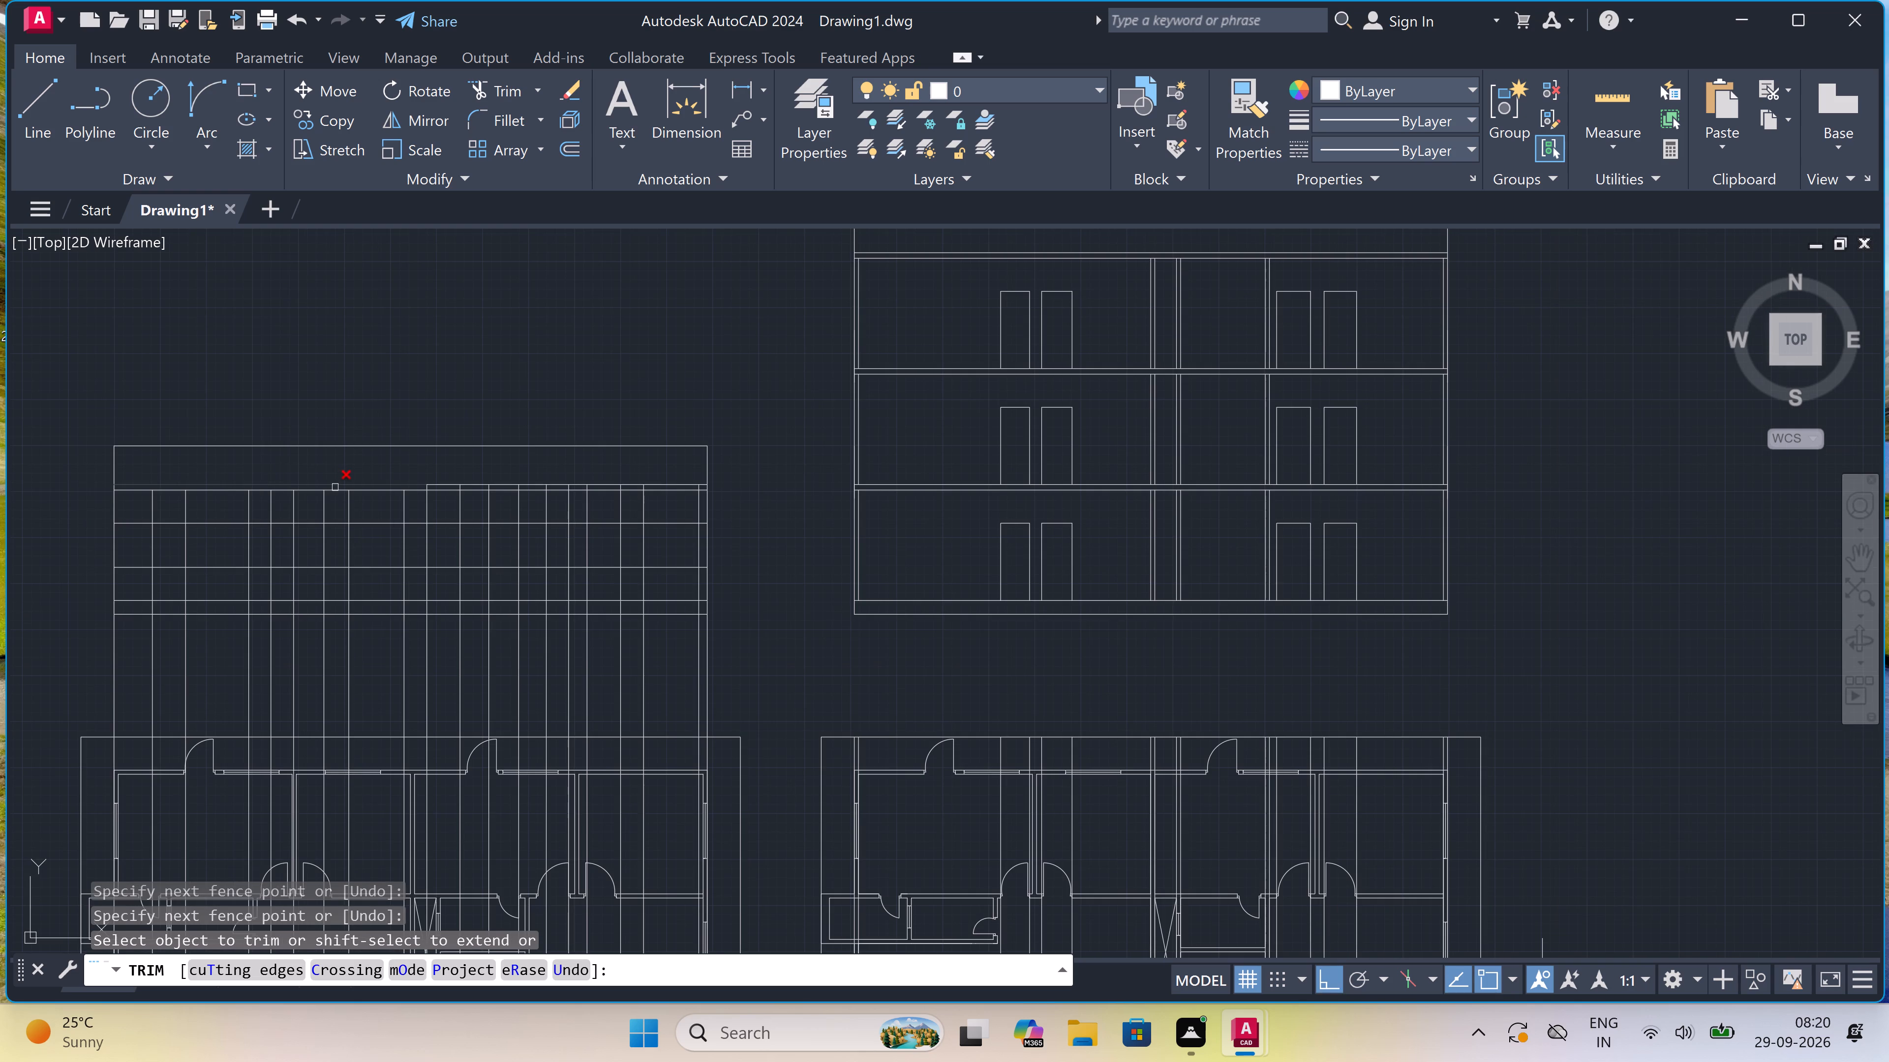
pyautogui.scroll(4, 418, 487)
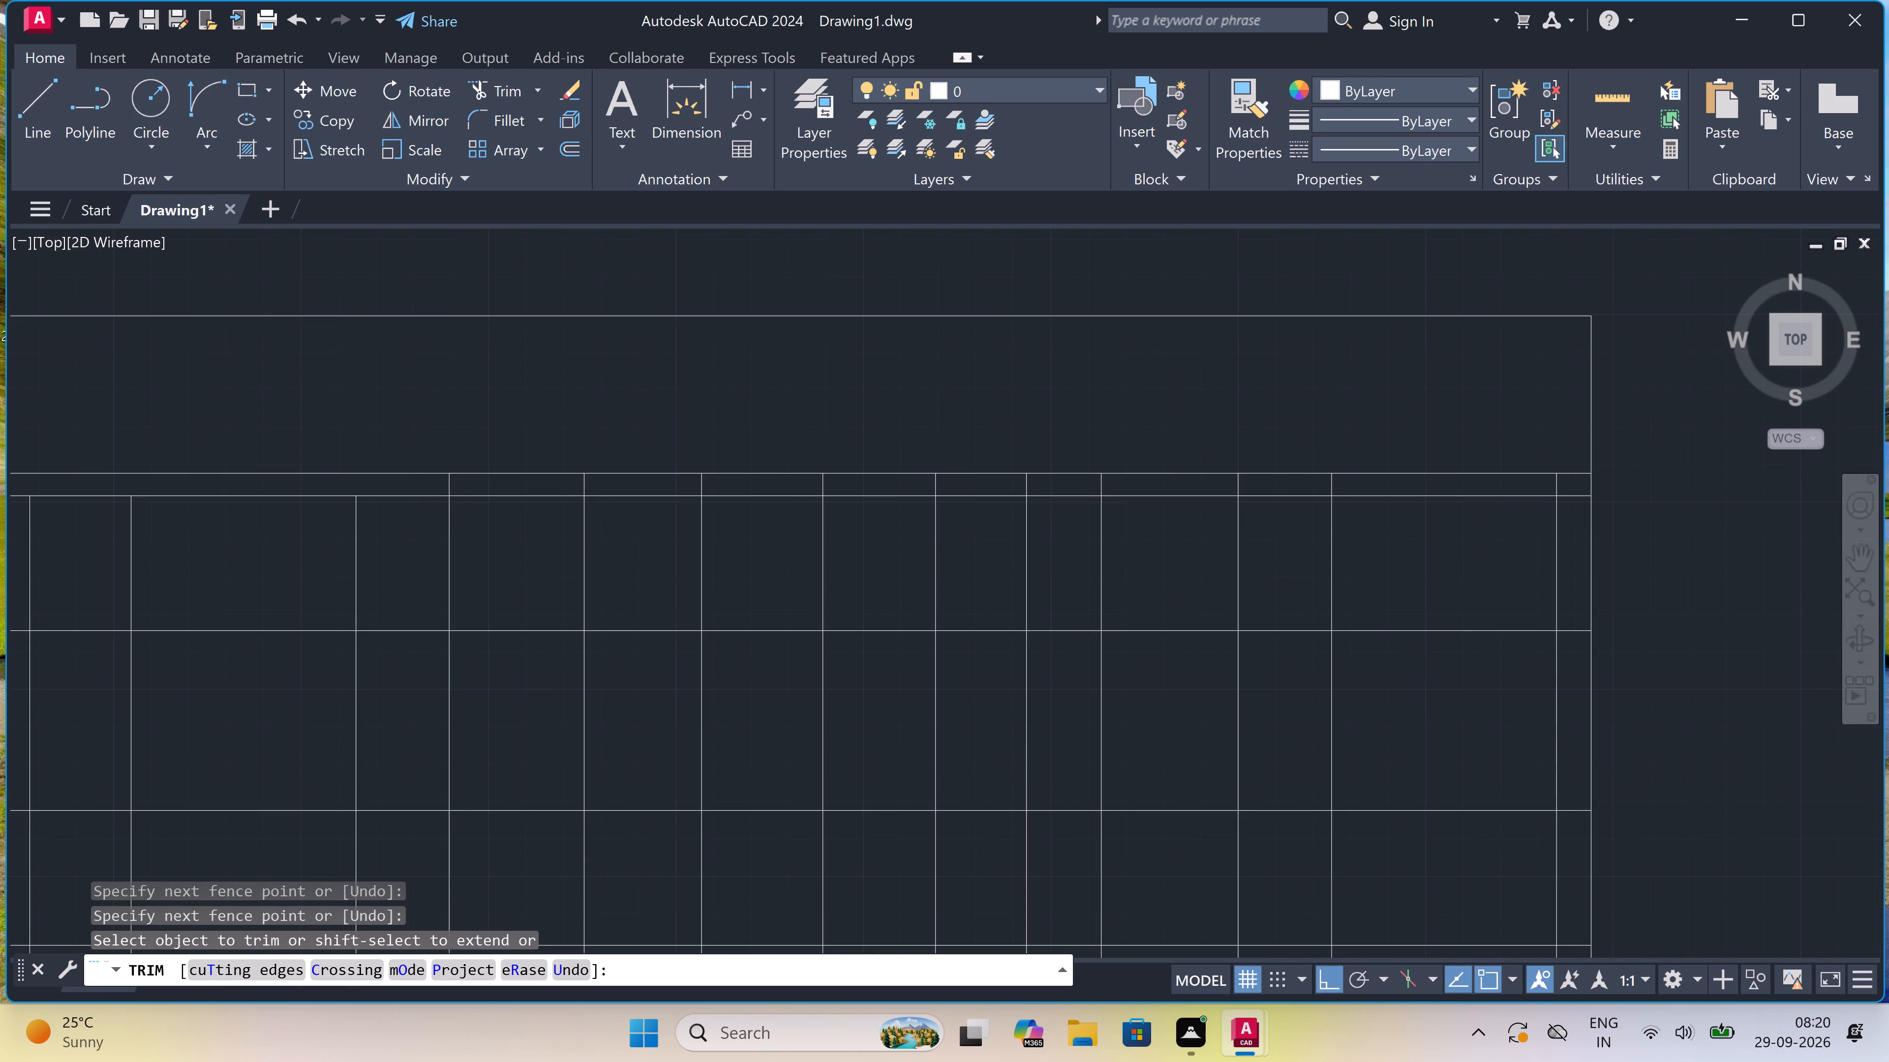
pyautogui.click(424, 486)
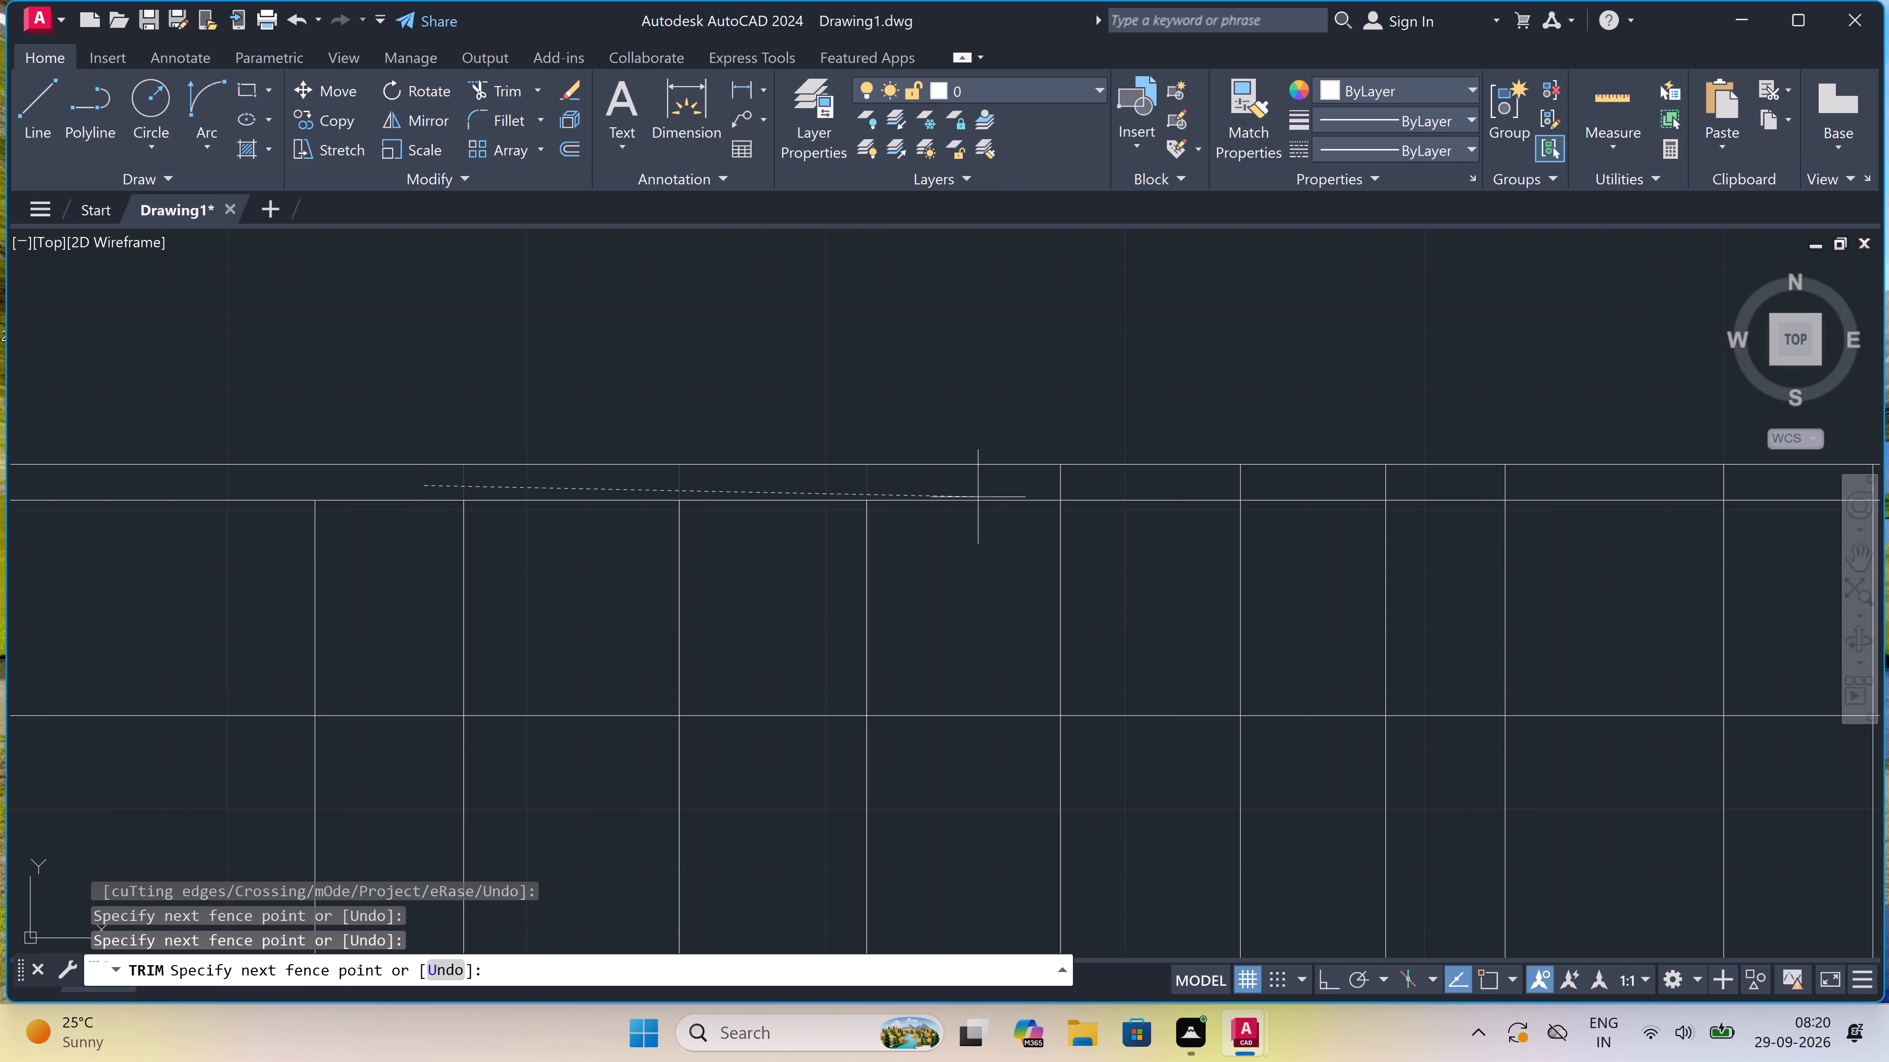
pyautogui.click(989, 490)
pyautogui.scroll(-3, 848, 504)
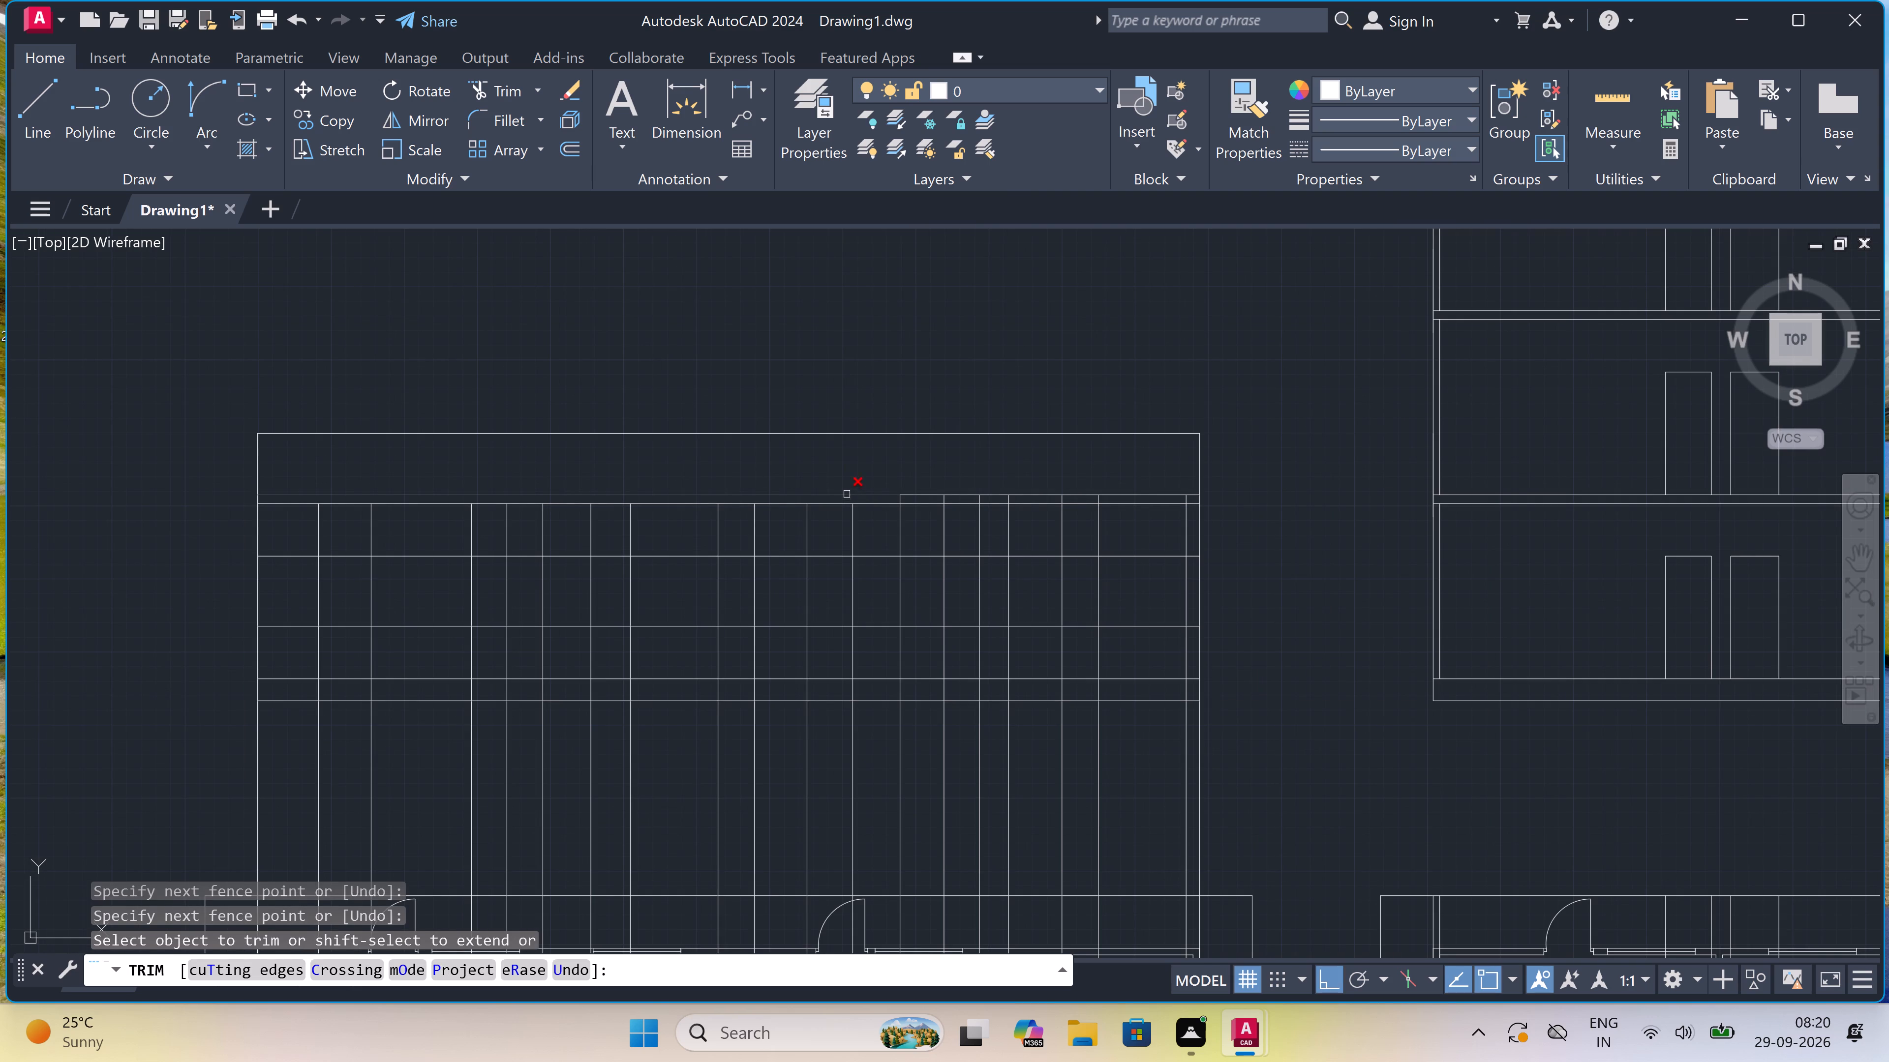
pyautogui.scroll(3, 1012, 511)
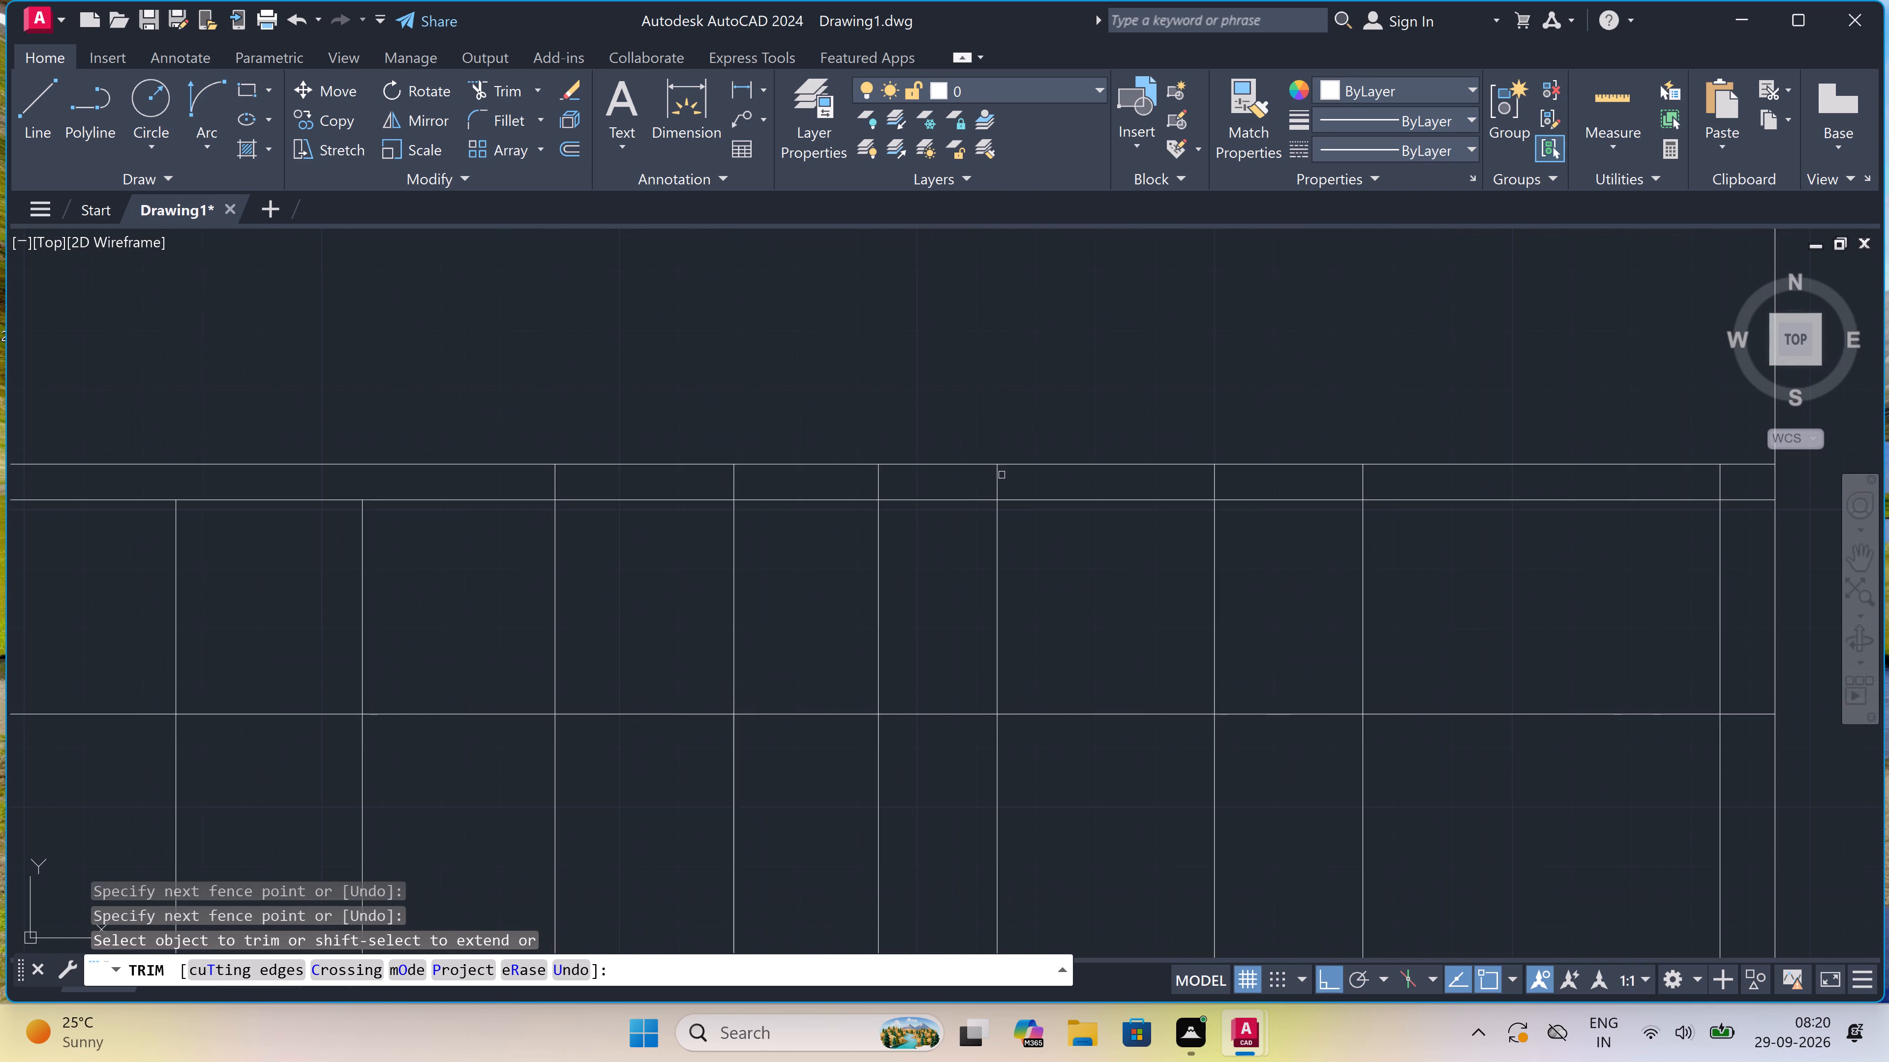
pyautogui.click(1009, 485)
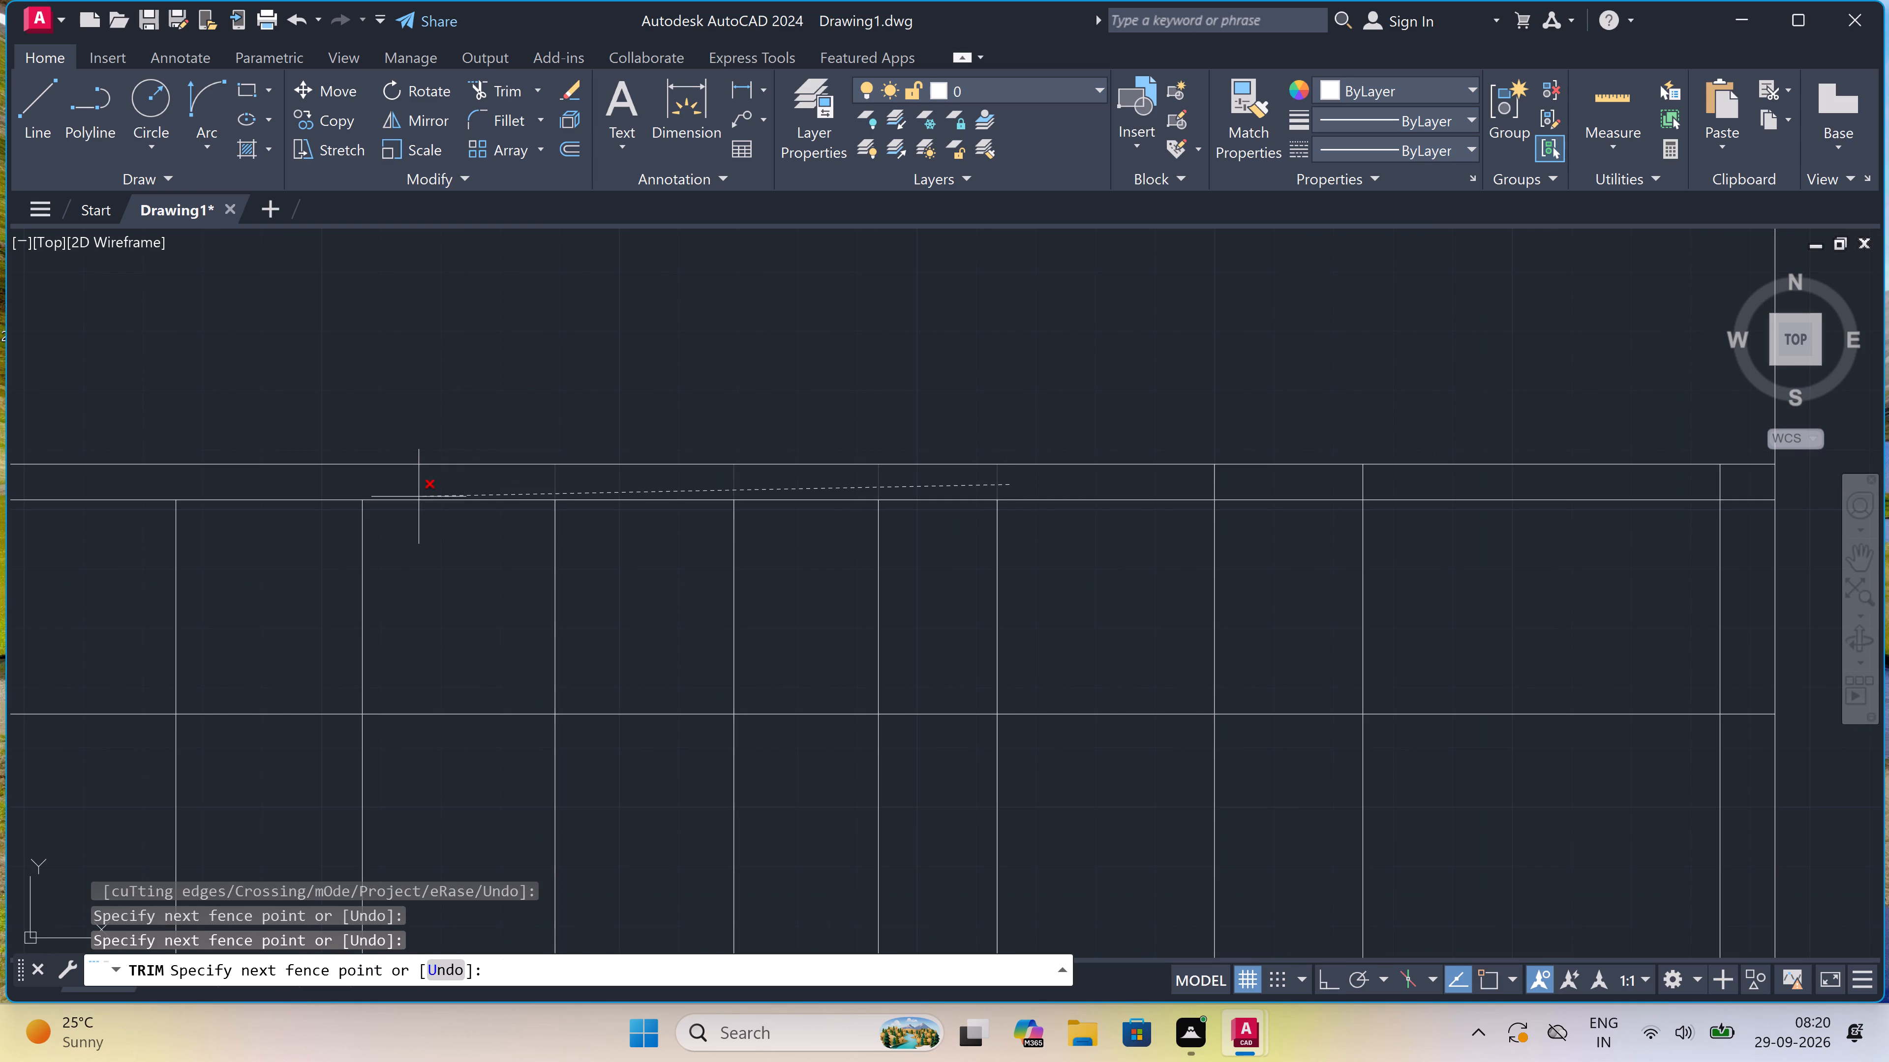
pyautogui.click(403, 494)
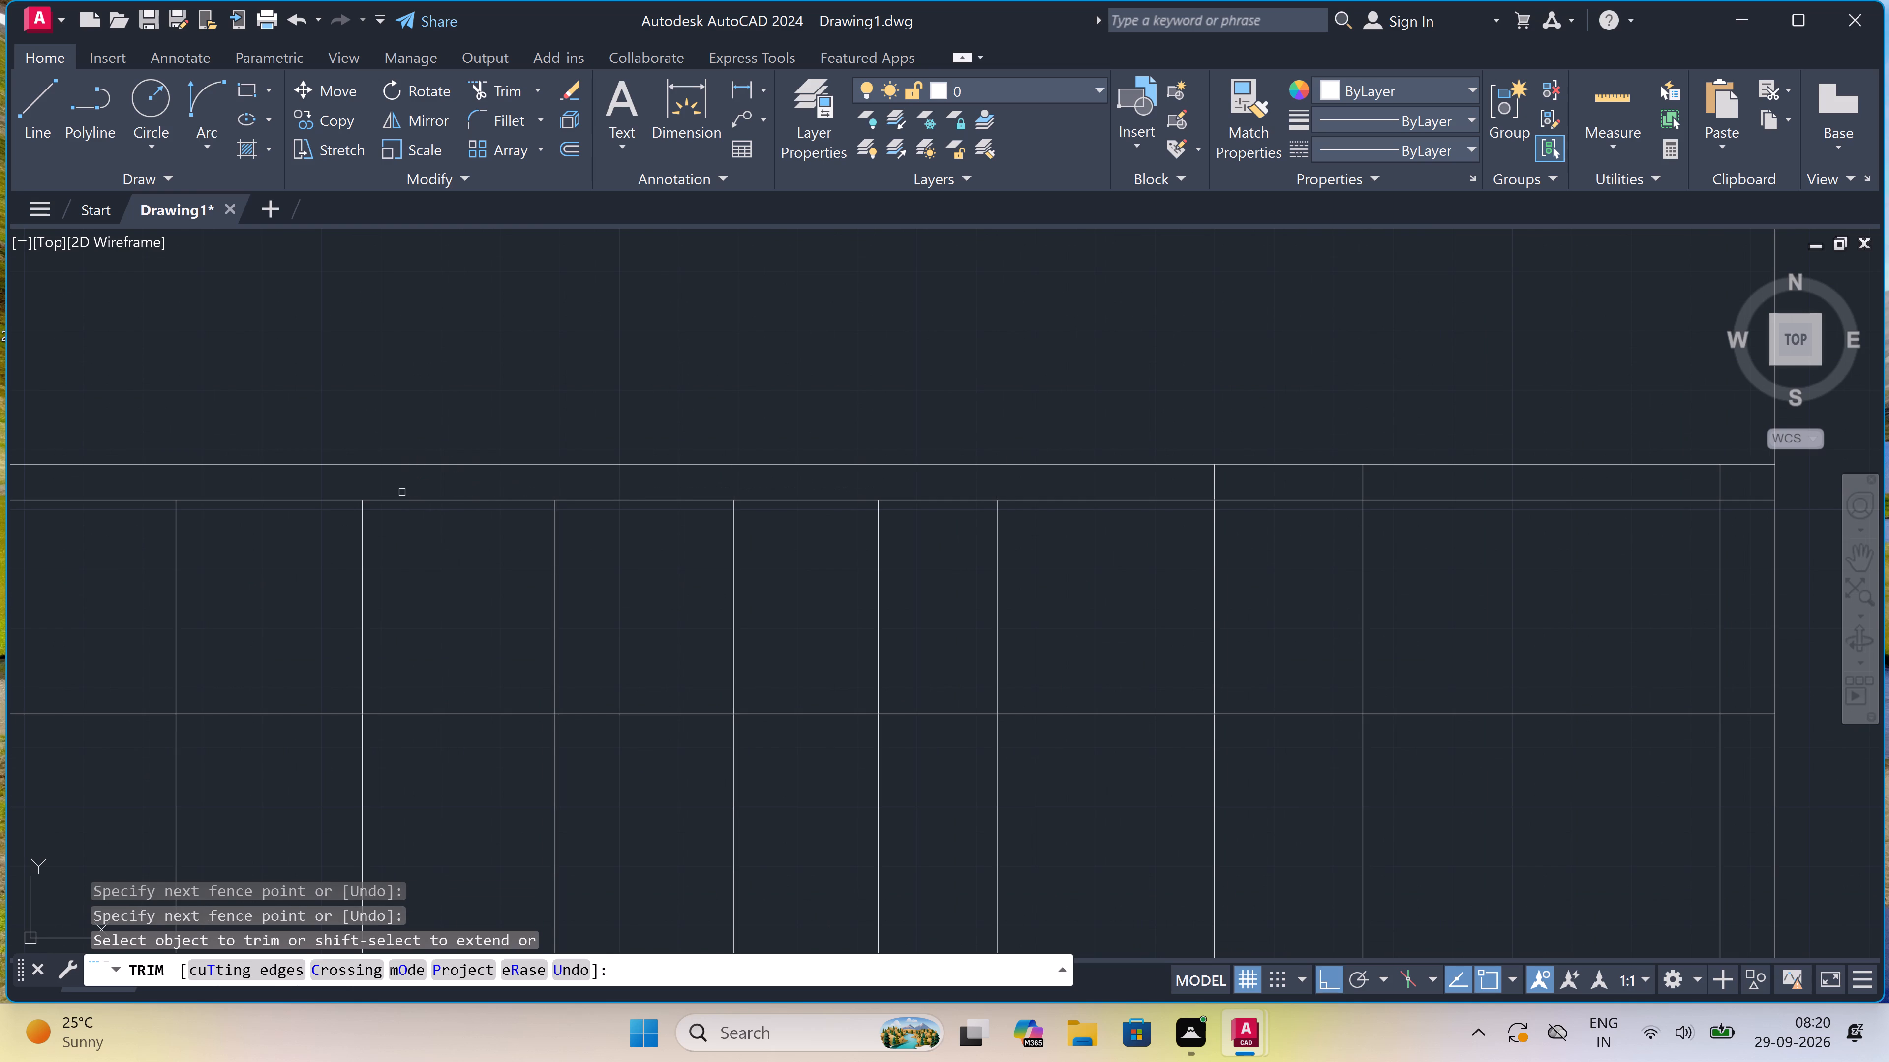
pyautogui.scroll(-1, 402, 492)
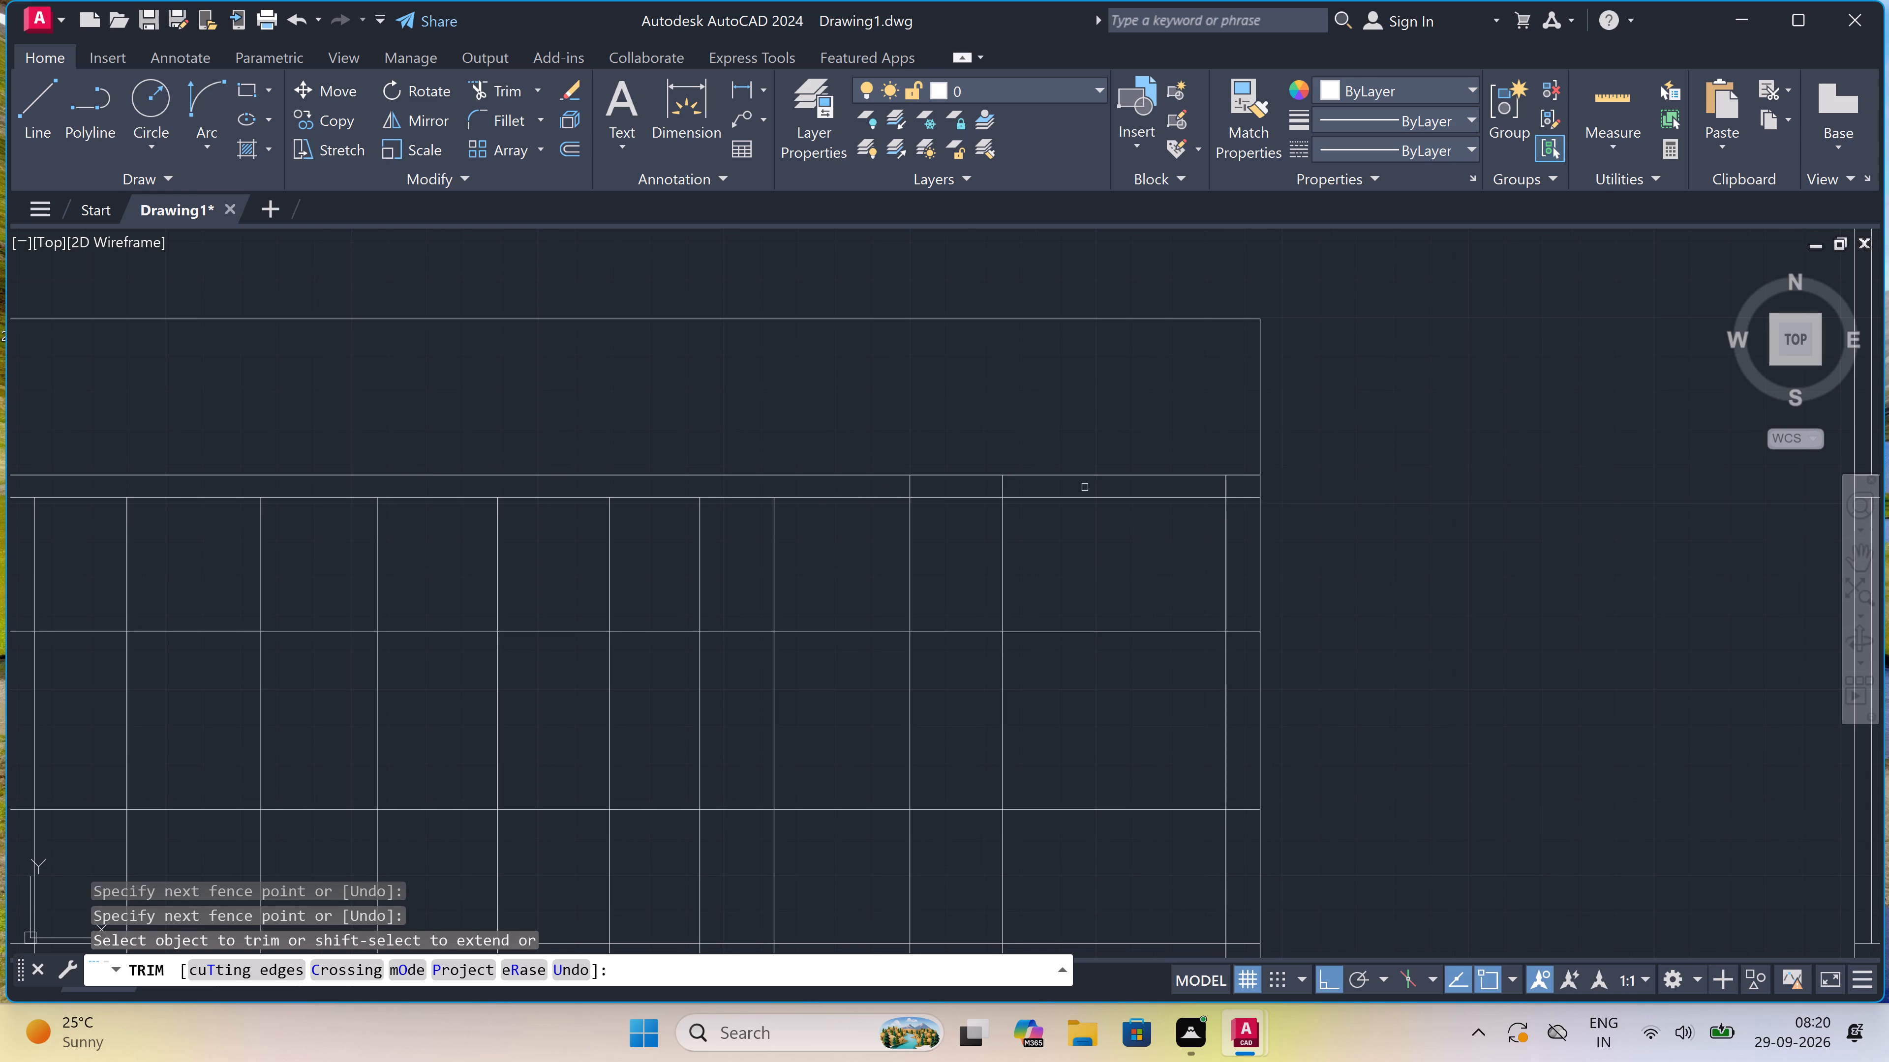
pyautogui.scroll(2, 1232, 482)
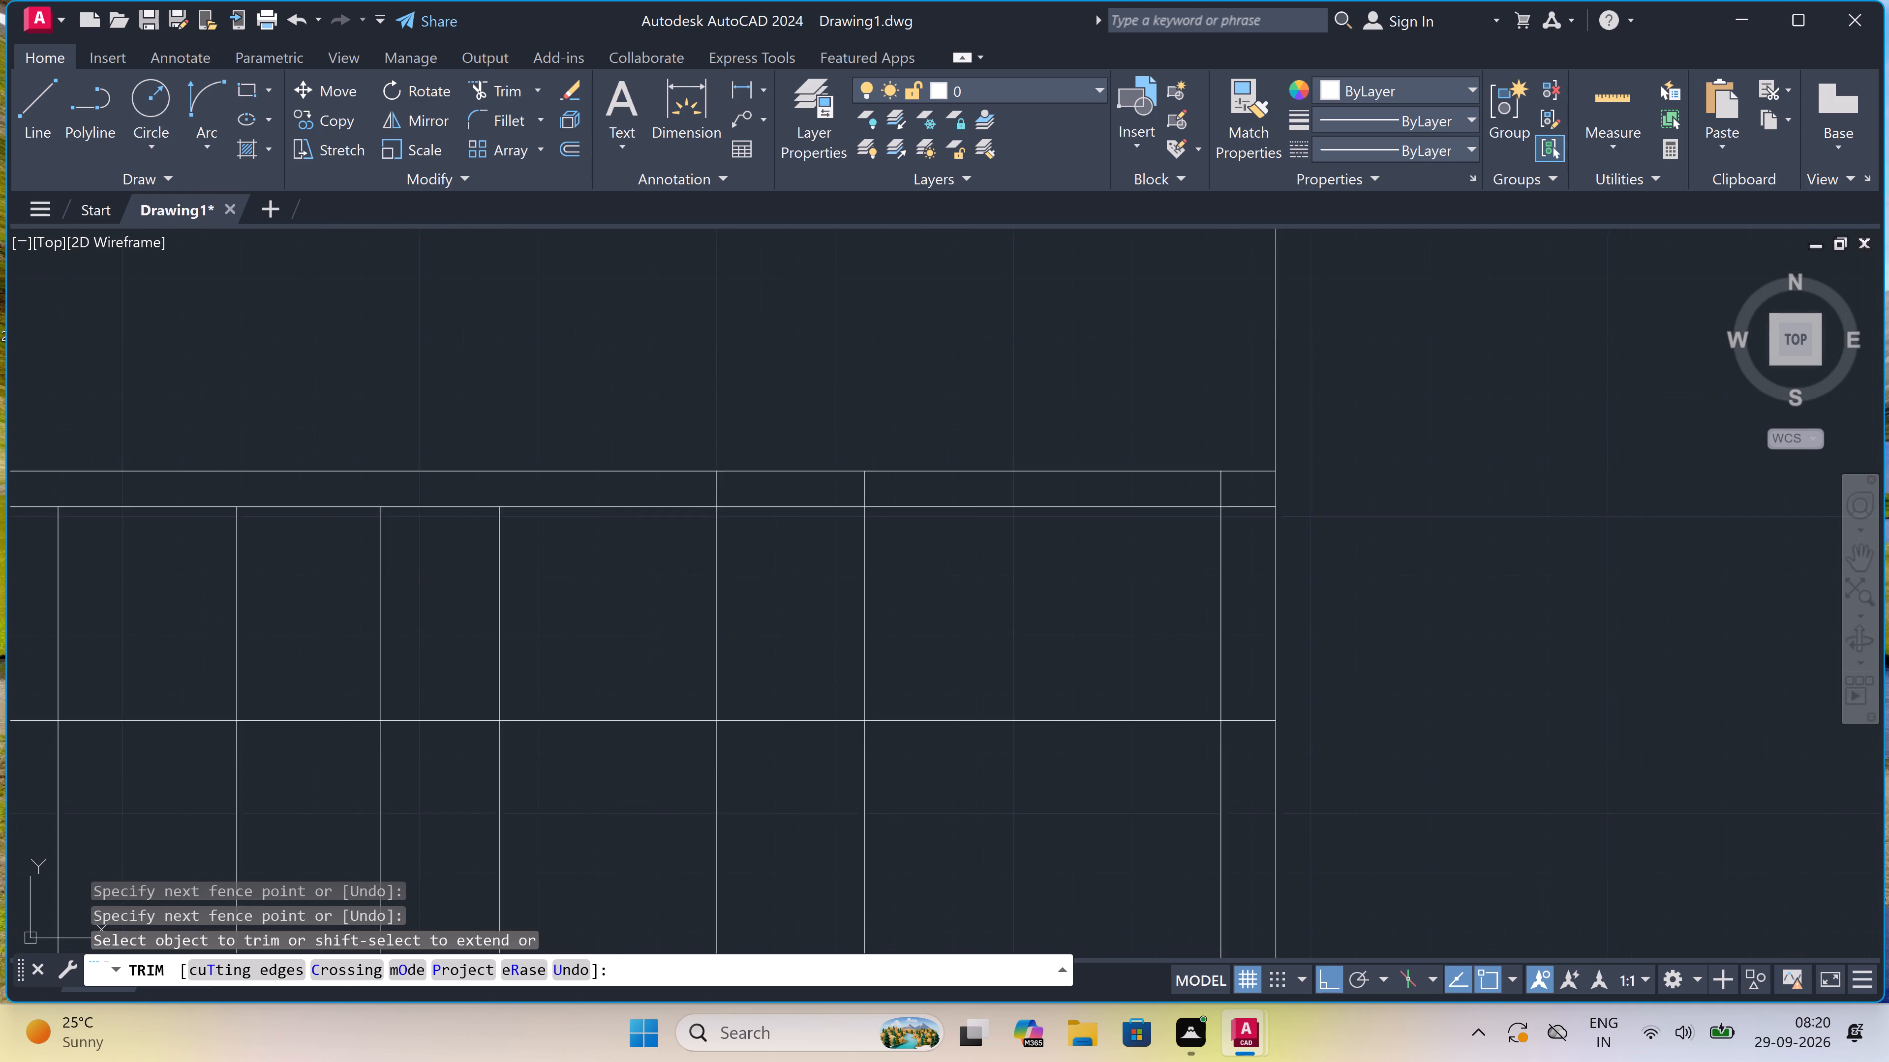
pyautogui.click(1231, 481)
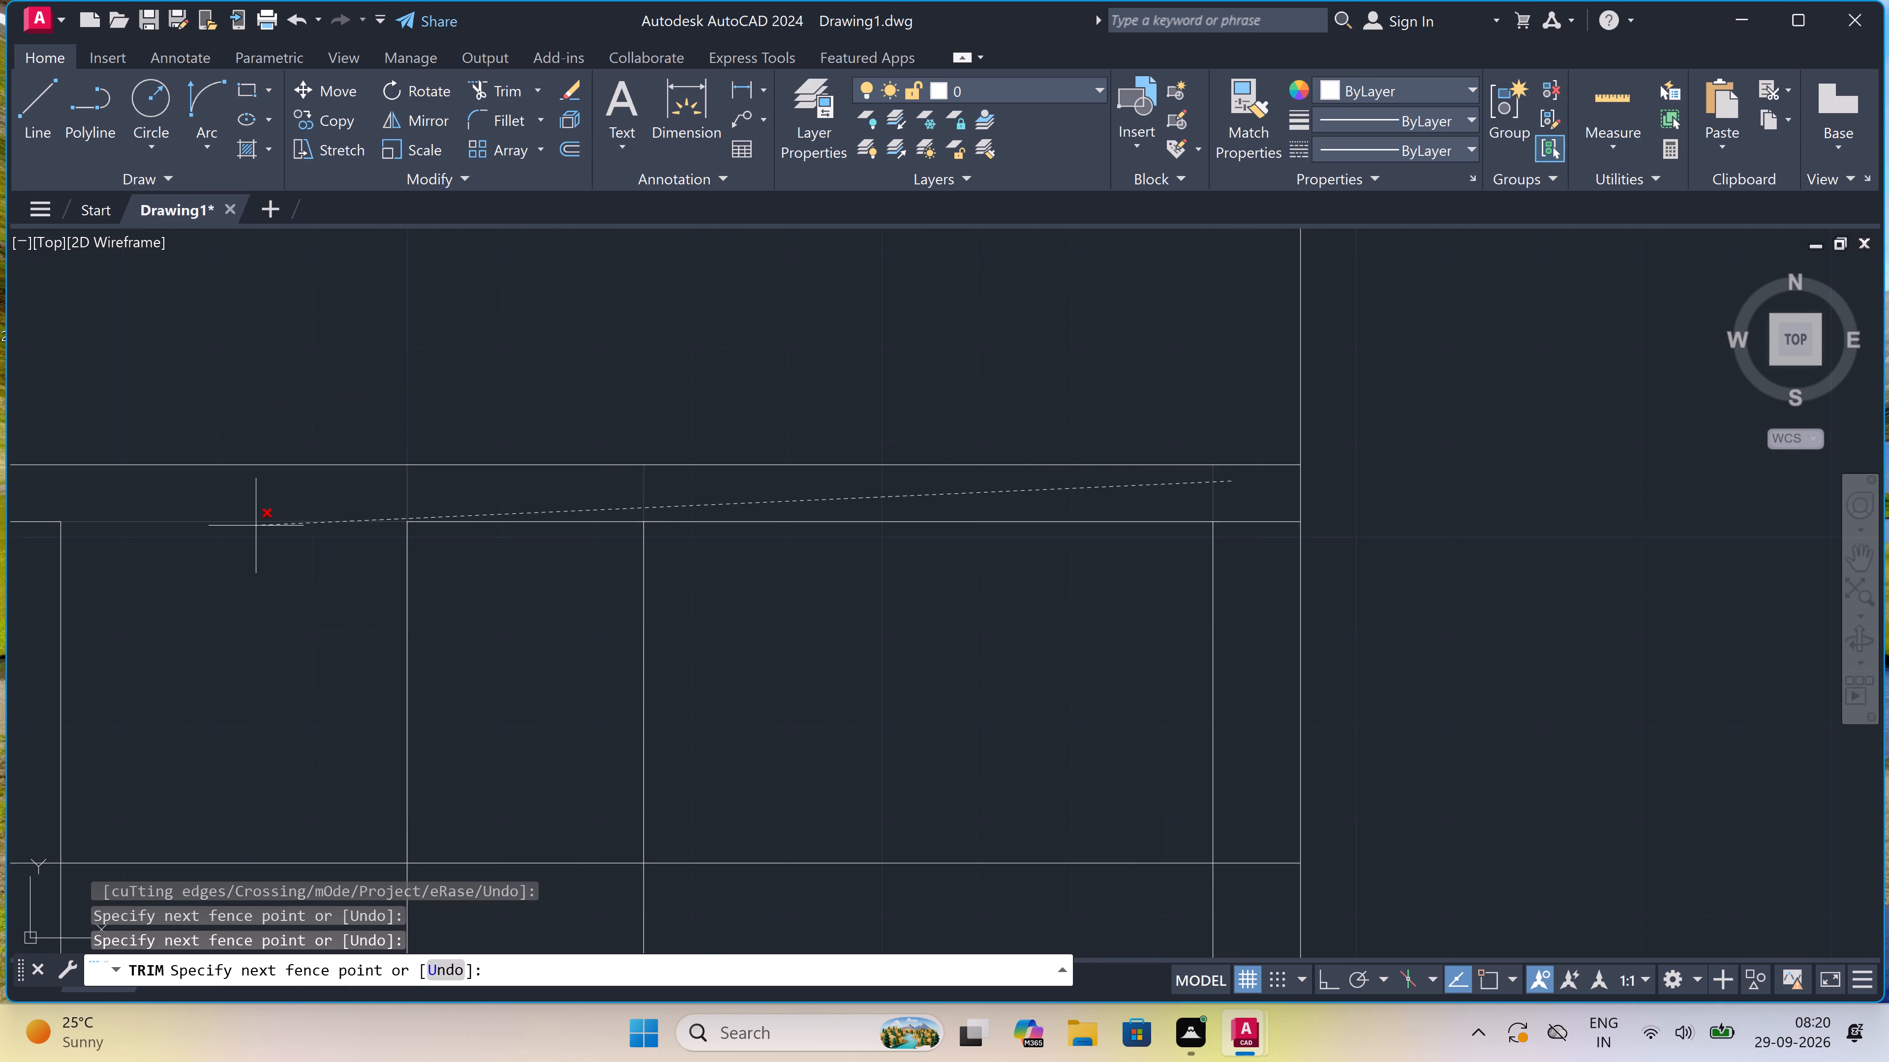
pyautogui.click(267, 501)
# Trim all interior vertical lines out of the base band between the two lowest horizontal lines of the west grid.
pyautogui.scroll(-2, 469, 444)
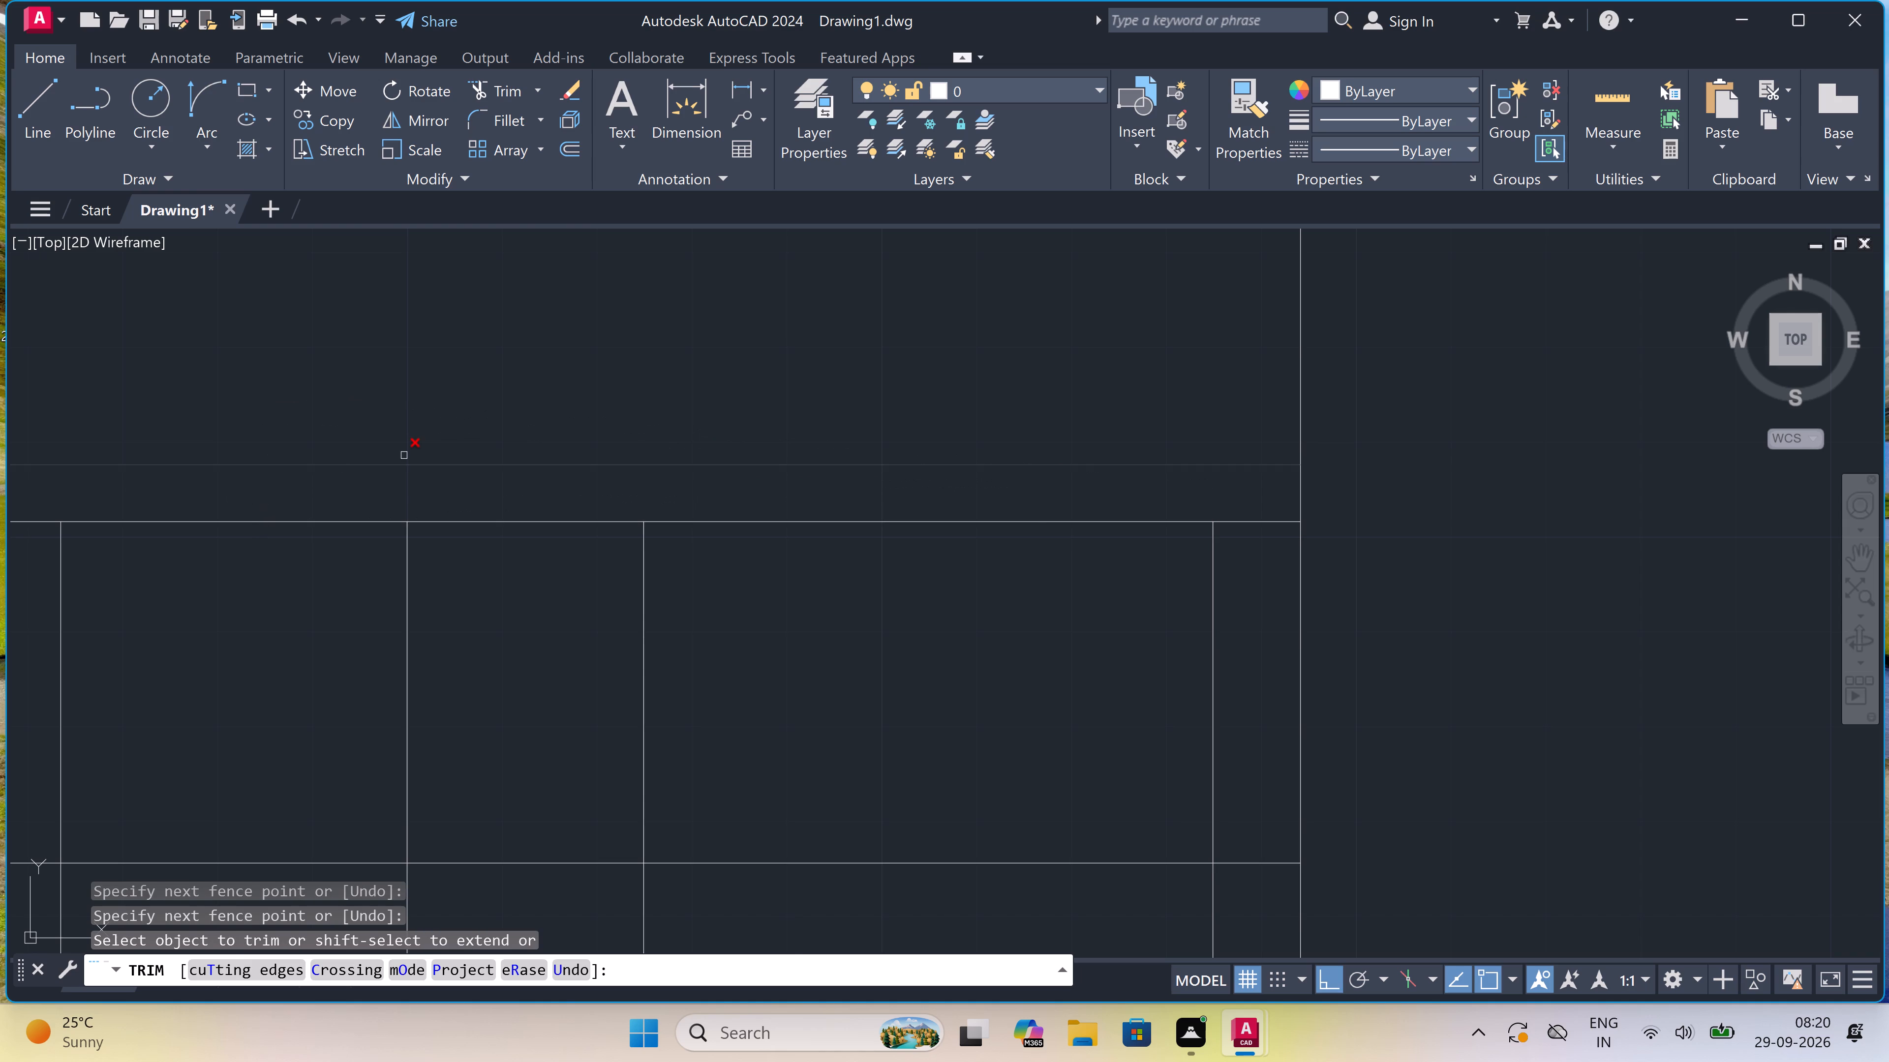
pyautogui.scroll(-1, 469, 444)
pyautogui.scroll(-3, 623, 563)
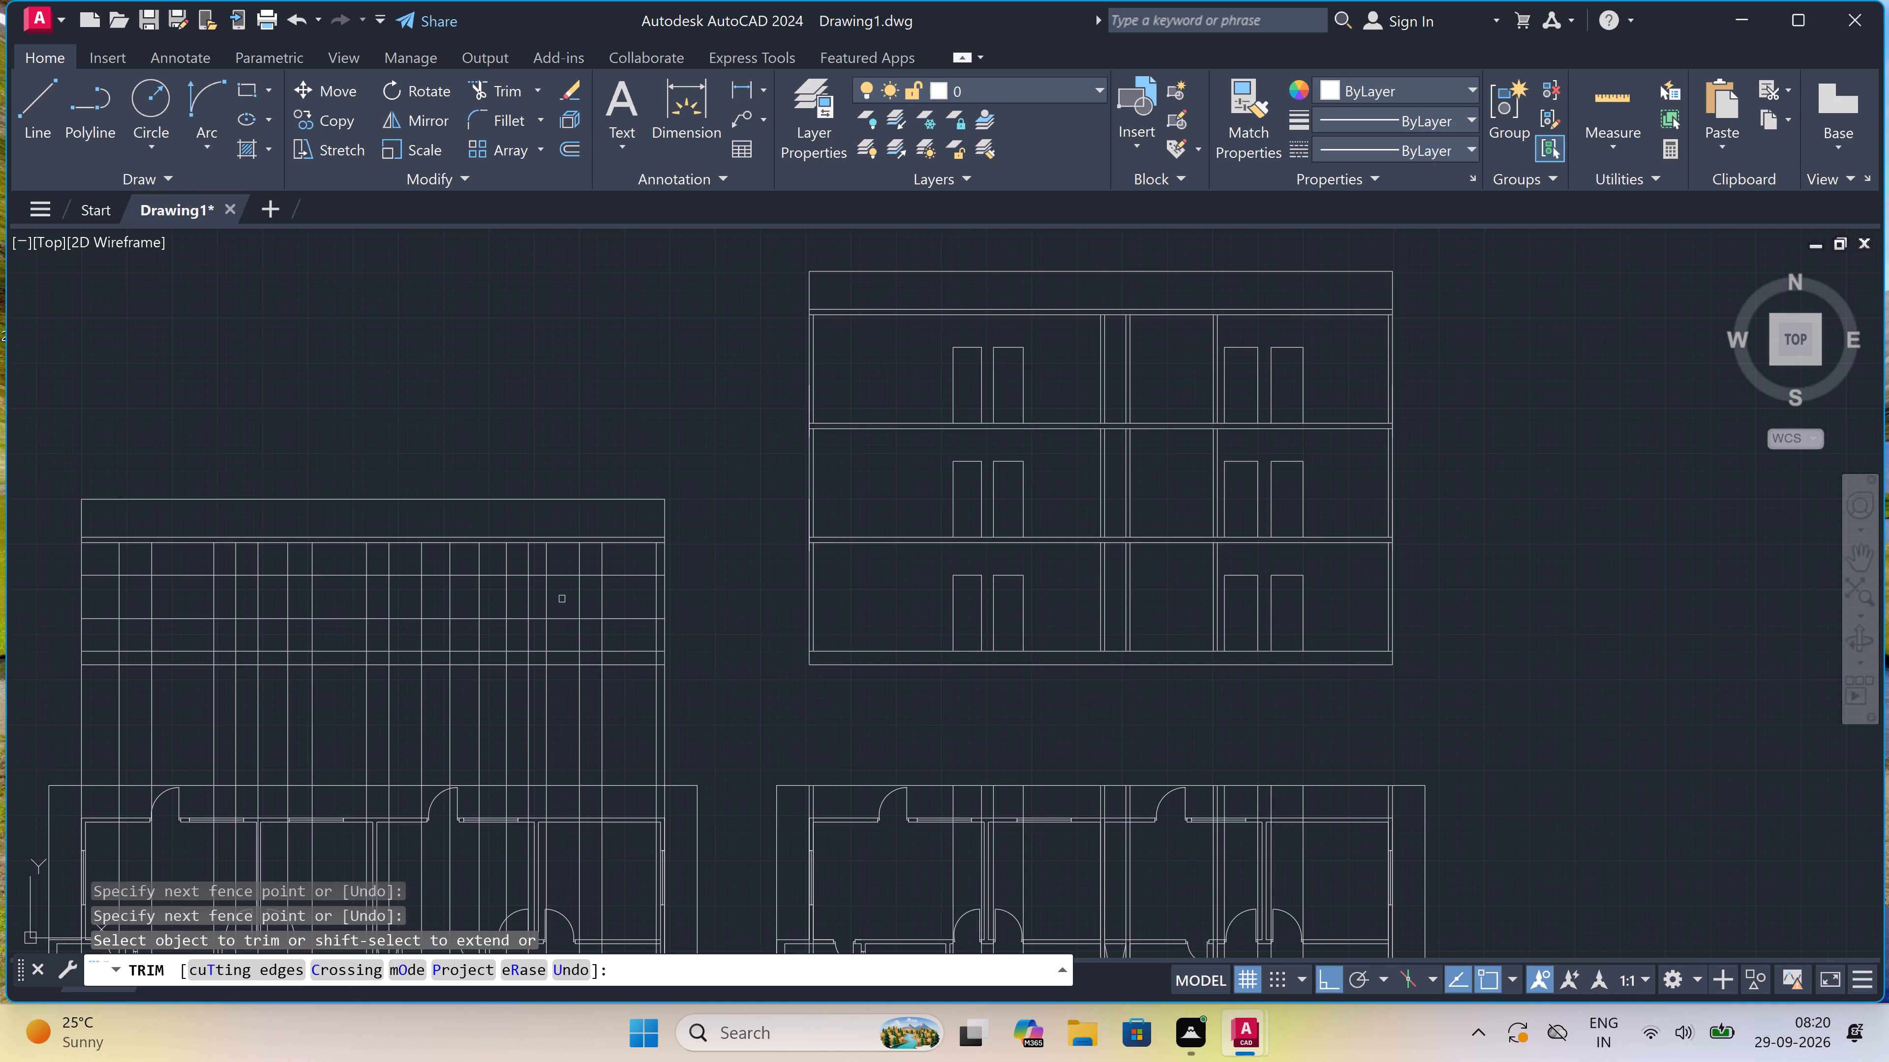
pyautogui.scroll(2, 103, 643)
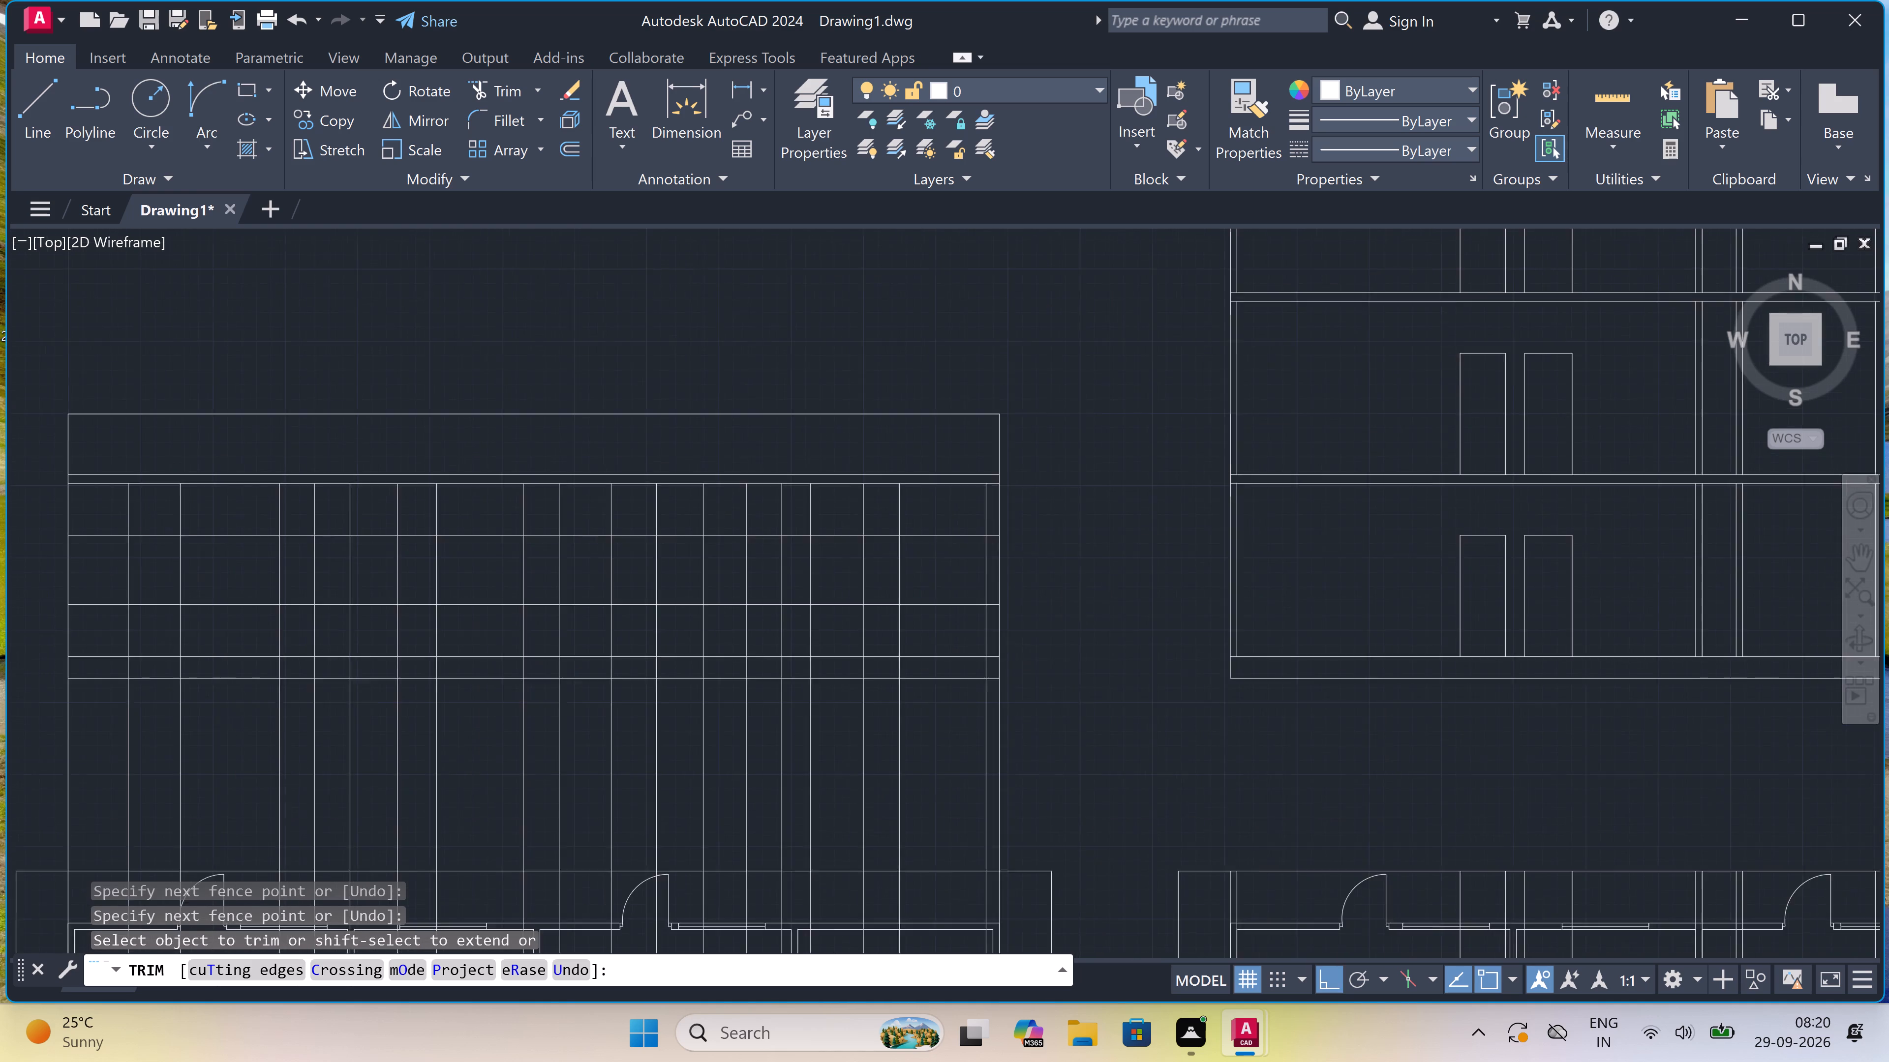
pyautogui.click(79, 678)
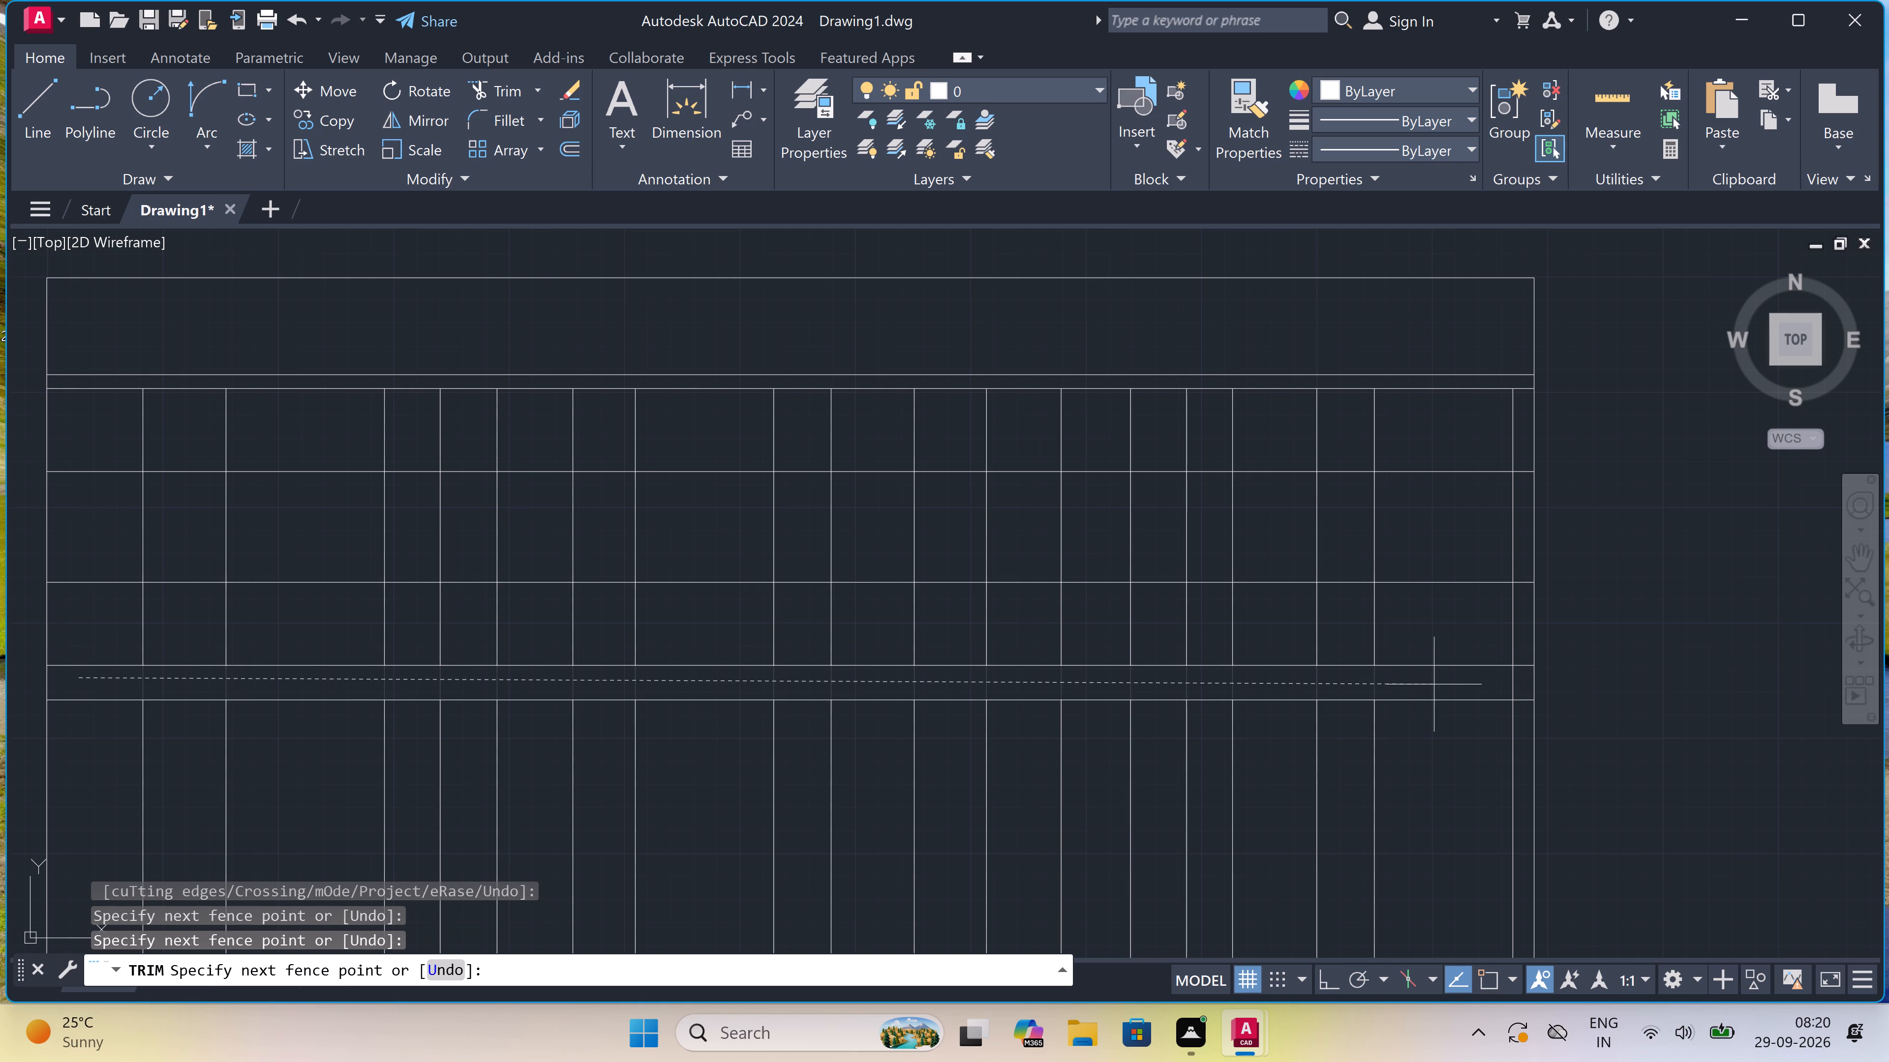
pyautogui.click(1521, 675)
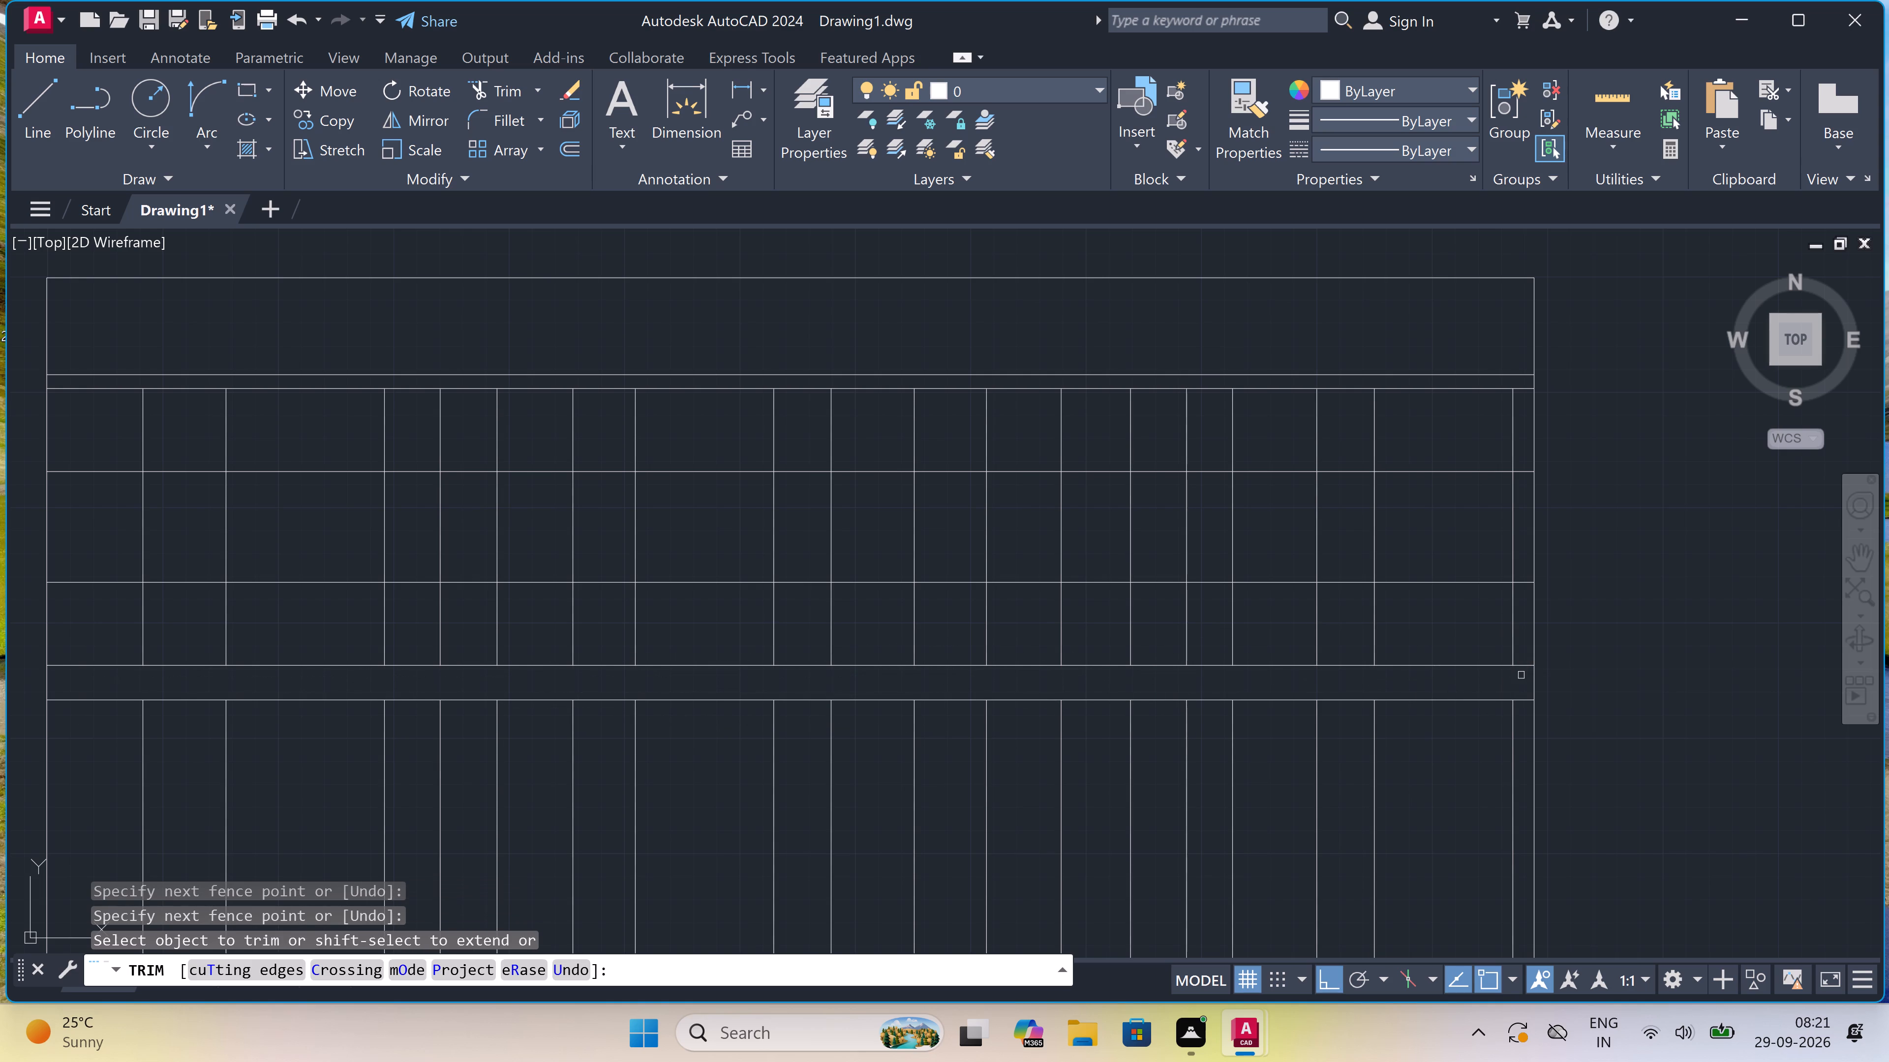
# Trim away the vertical projection lines between the west grid's base line and the top of the plan below.
pyautogui.scroll(-3, 1479, 669)
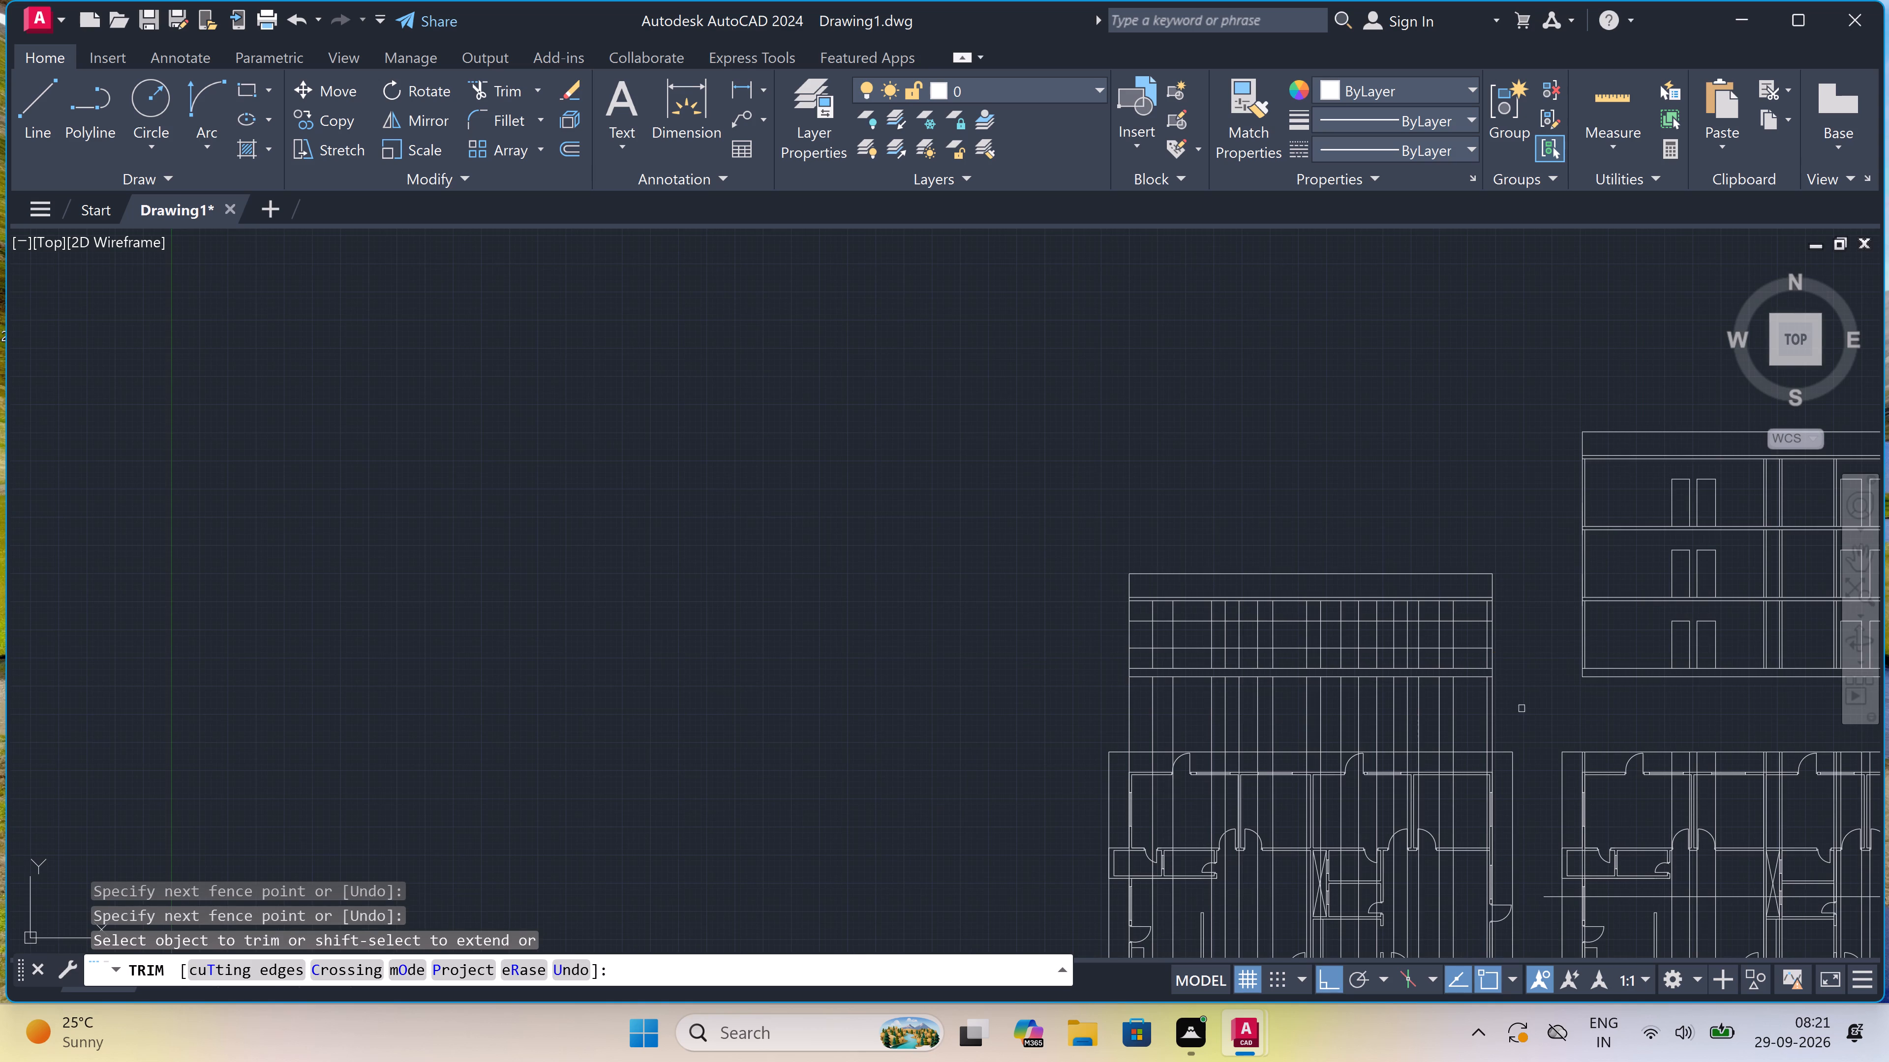
pyautogui.click(1522, 708)
pyautogui.click(951, 703)
# Trim the grid lines around the two westernmost interior verticals of the west grid, leaving one closed rectangular window outline between the middle horizontals.
pyautogui.scroll(-4, 722, 697)
pyautogui.scroll(3, 814, 672)
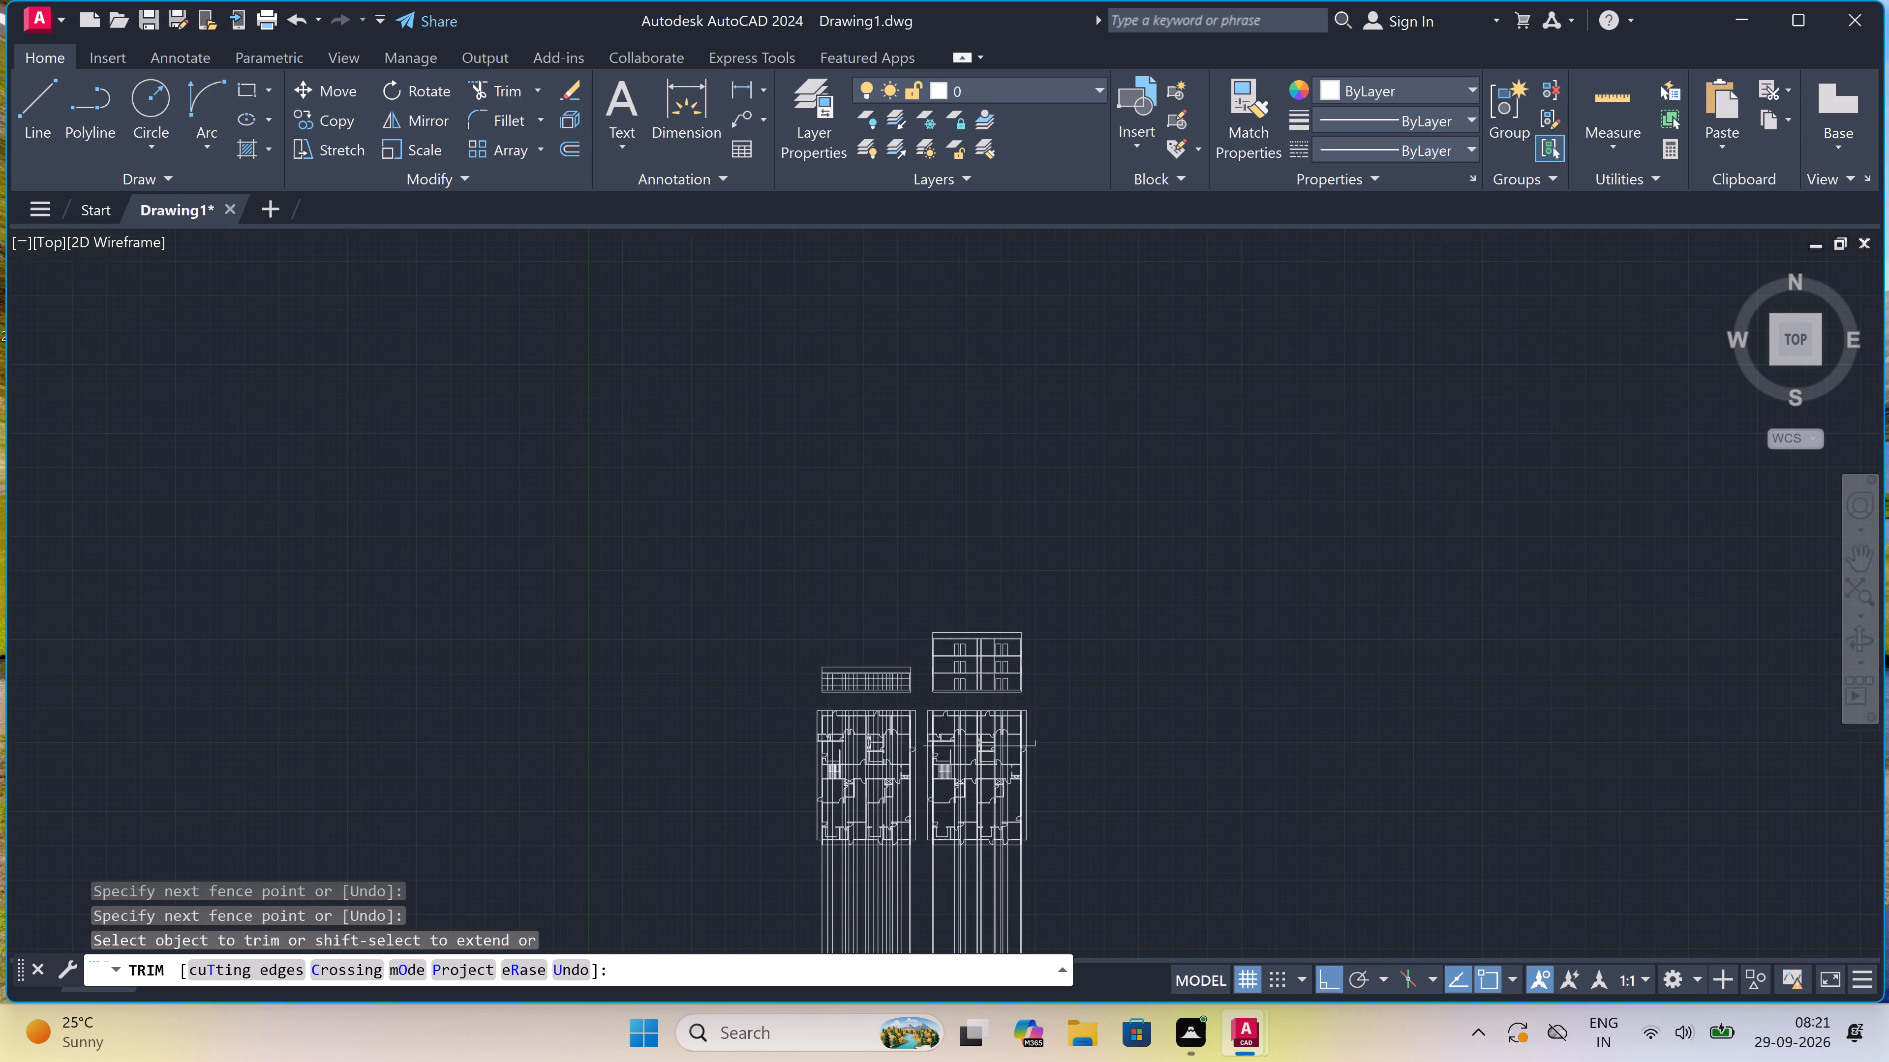
pyautogui.scroll(3, 892, 739)
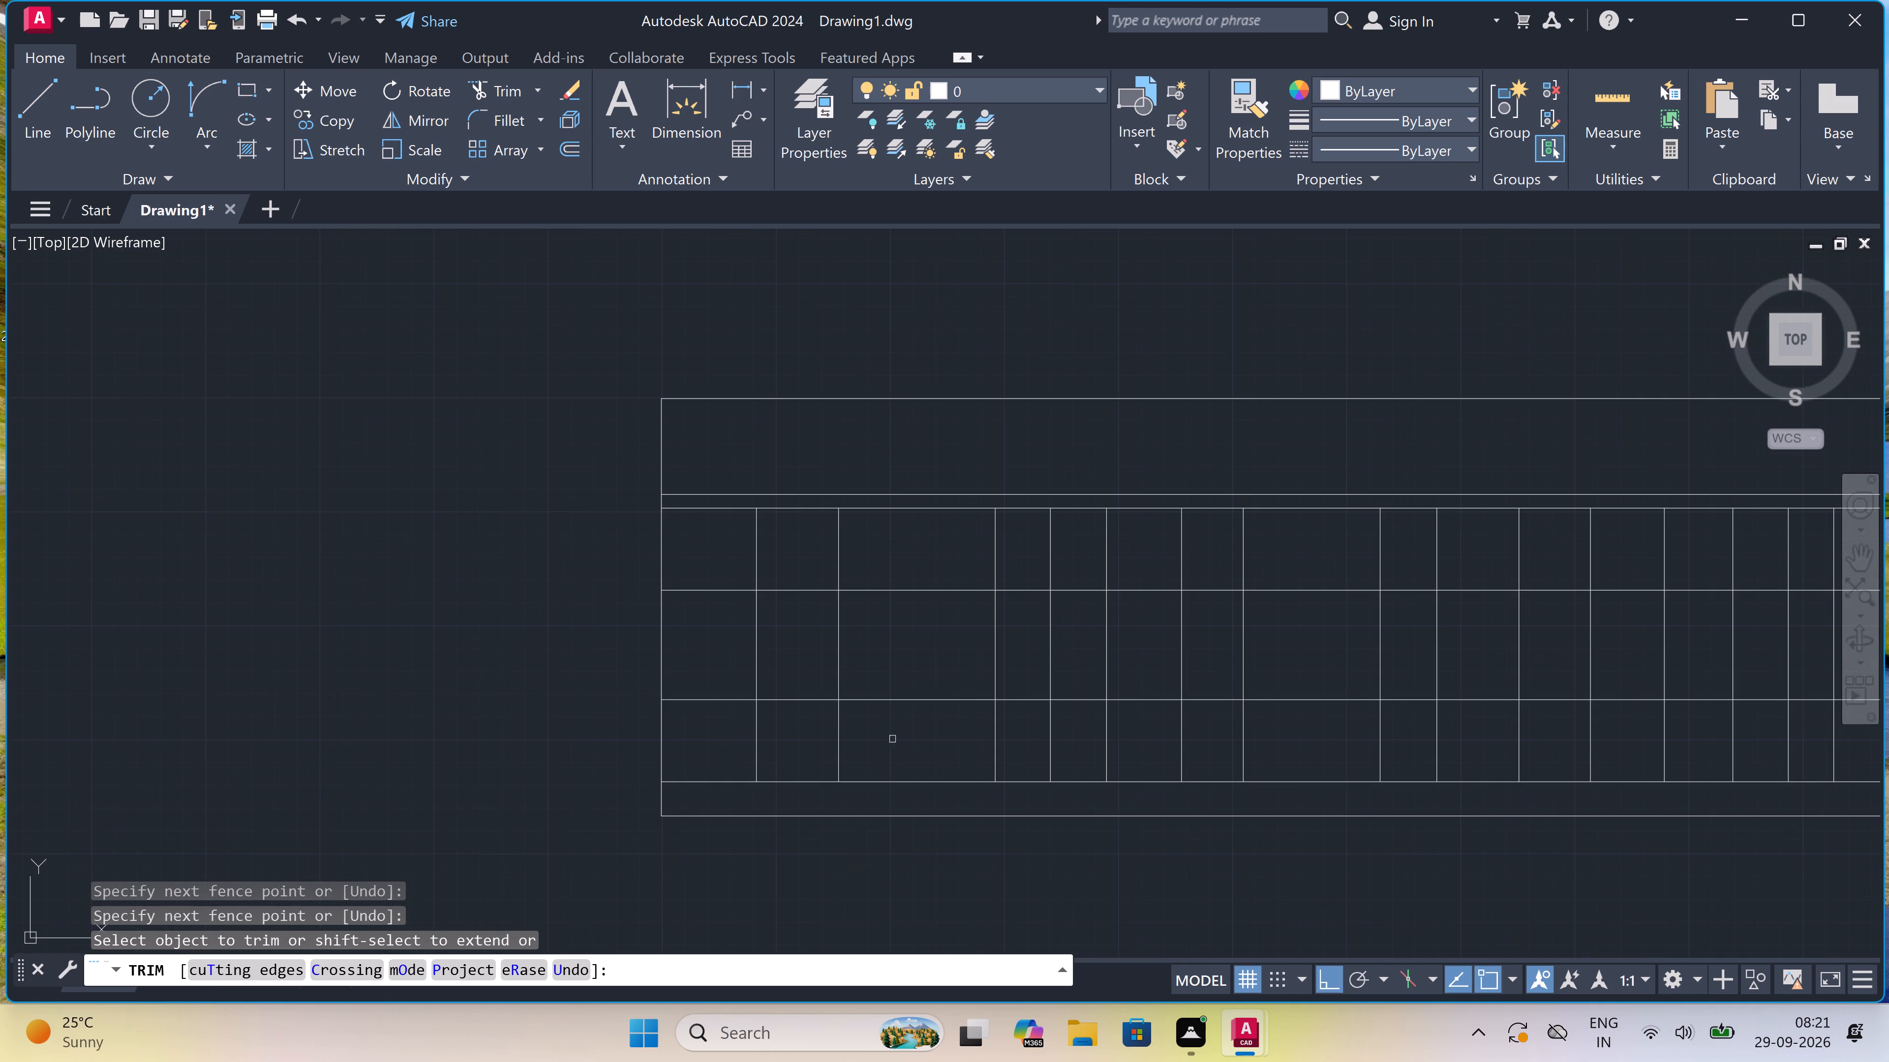
pyautogui.scroll(-3, 803, 656)
pyautogui.scroll(-4, 822, 708)
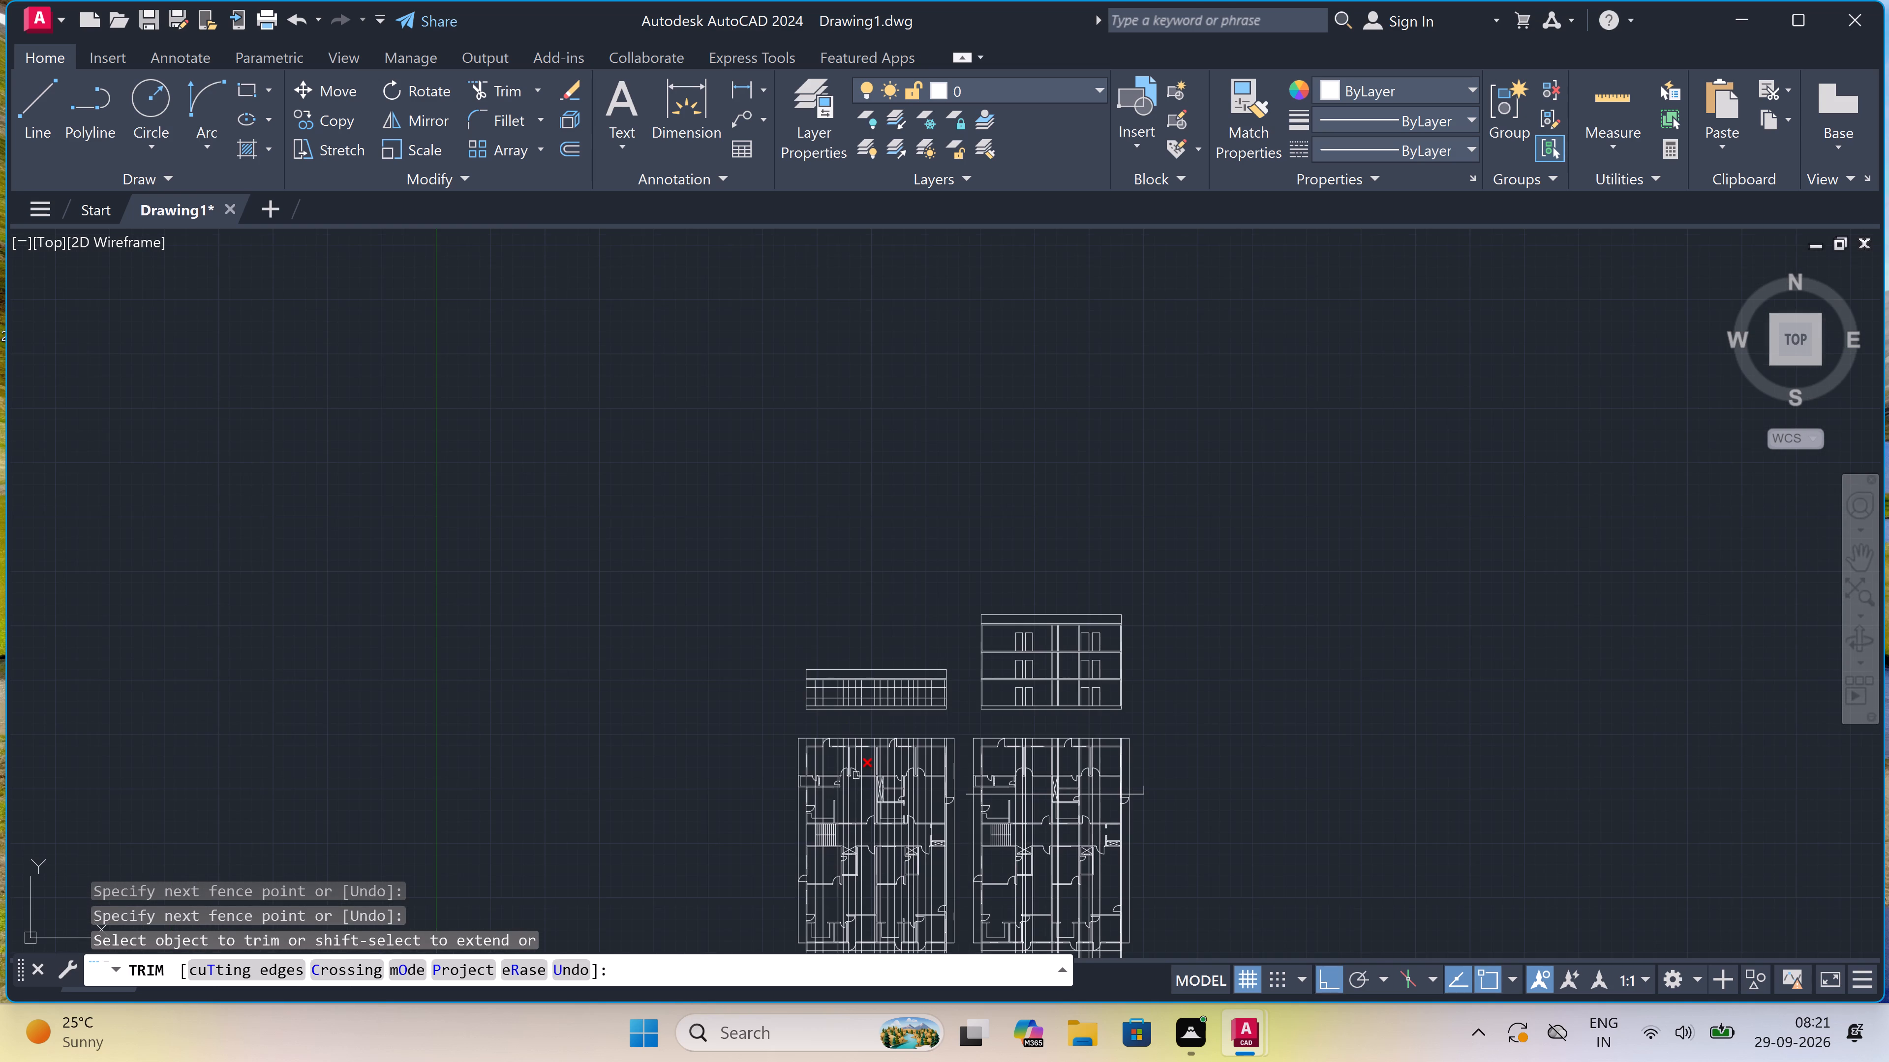
pyautogui.scroll(-1, 857, 779)
pyautogui.scroll(4, 921, 845)
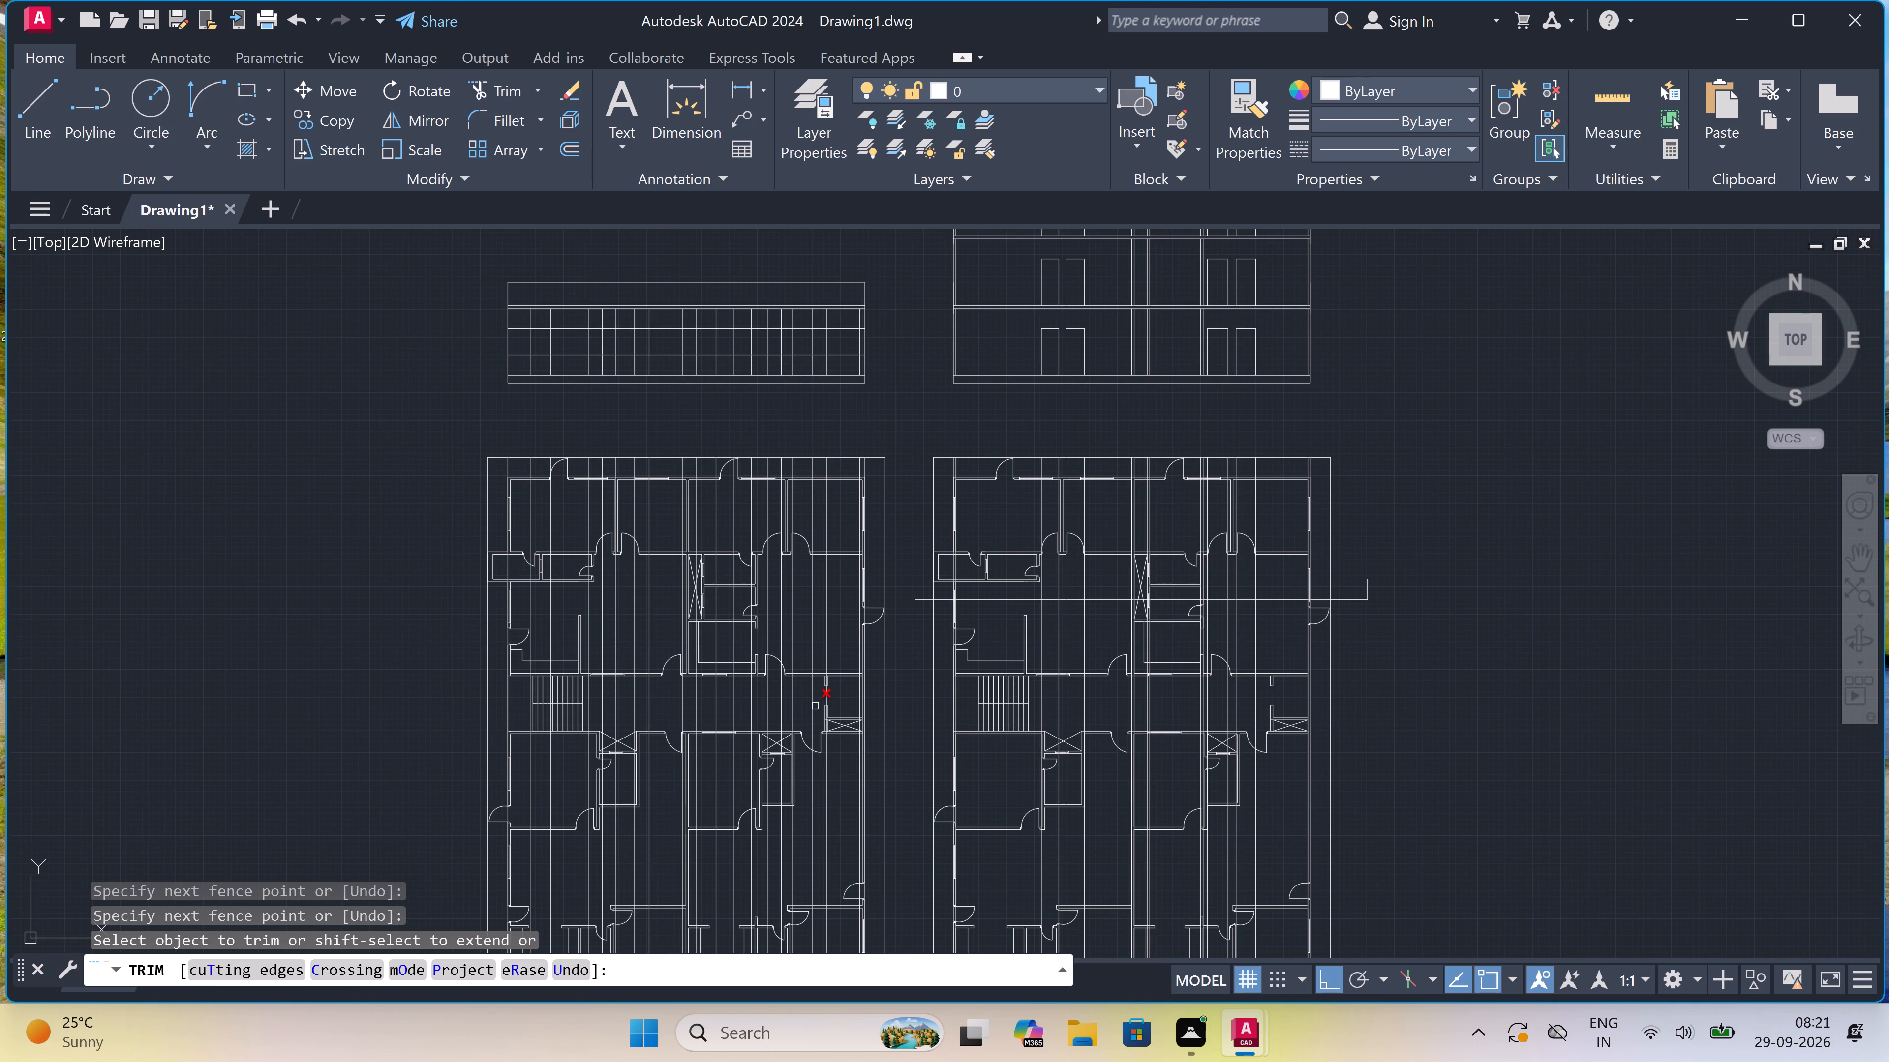
pyautogui.scroll(3, 499, 317)
pyautogui.scroll(1, 555, 330)
pyautogui.click(555, 330)
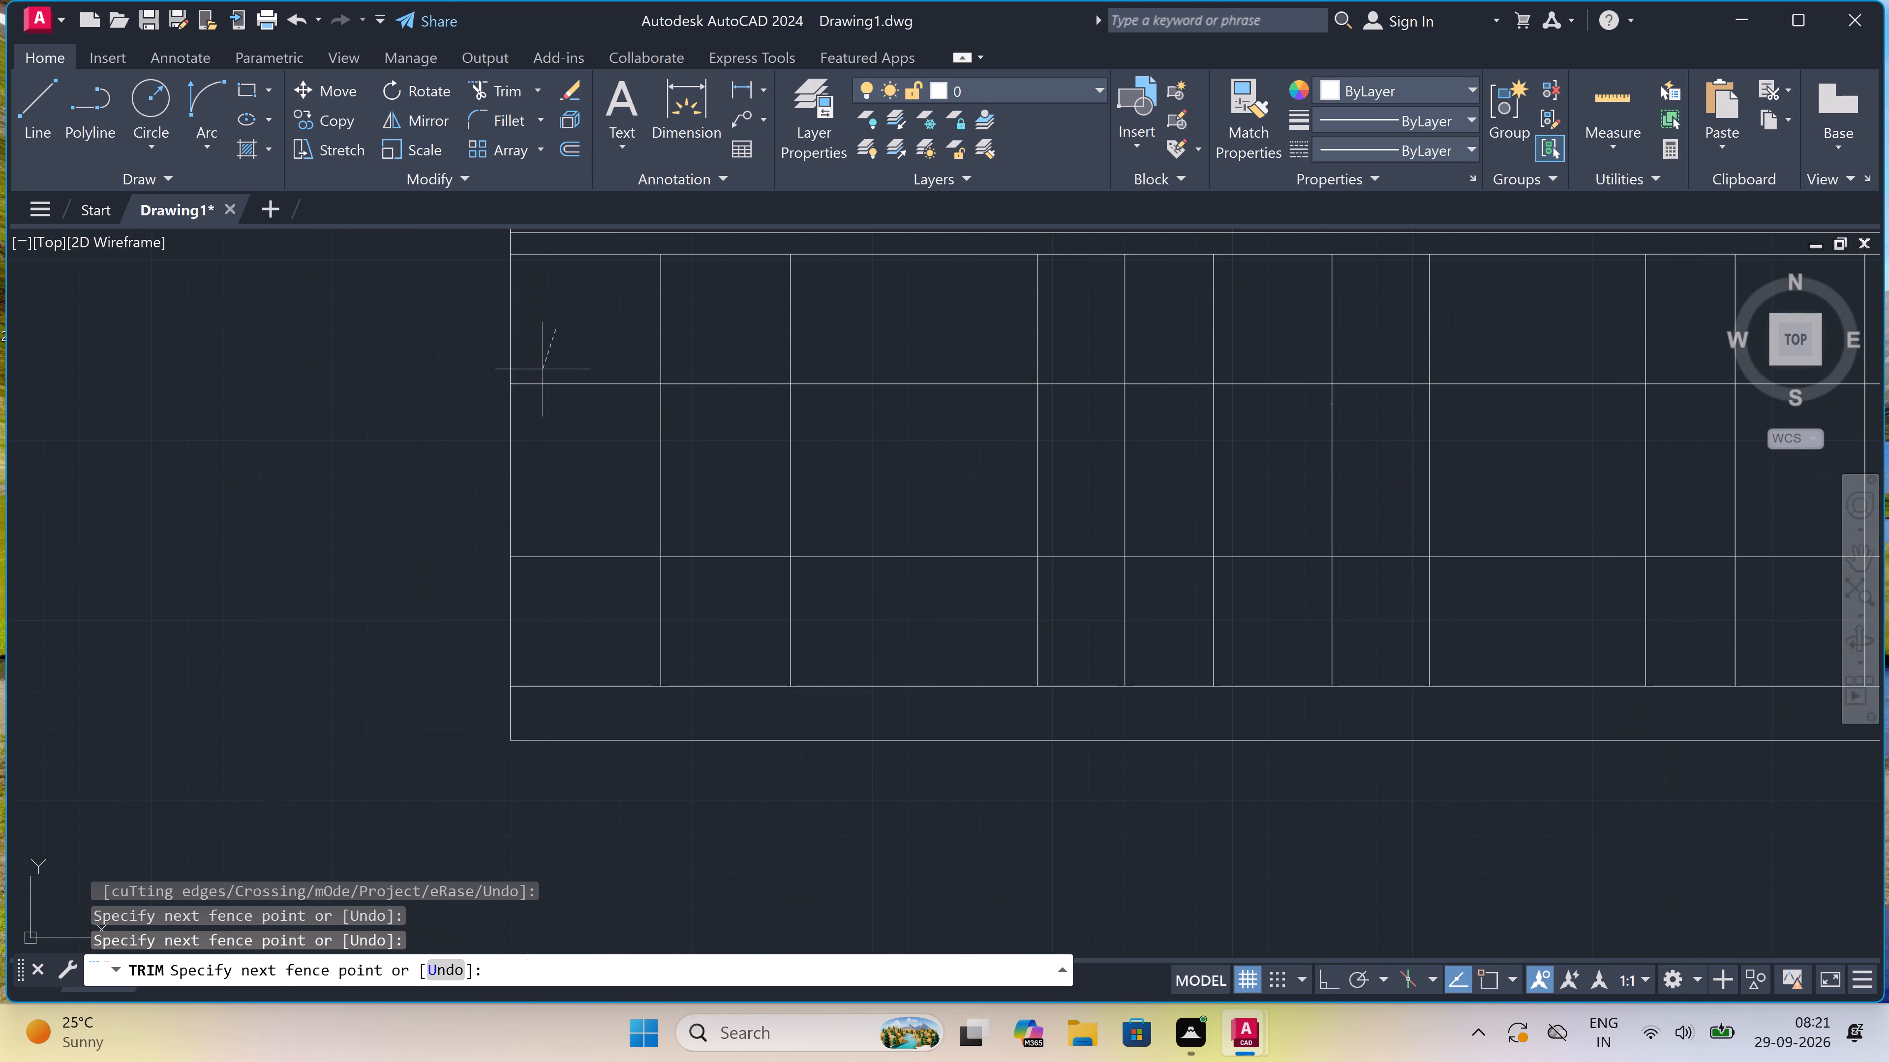
pyautogui.click(568, 628)
pyautogui.moveTo(569, 630); pyautogui.dragTo(565, 630)
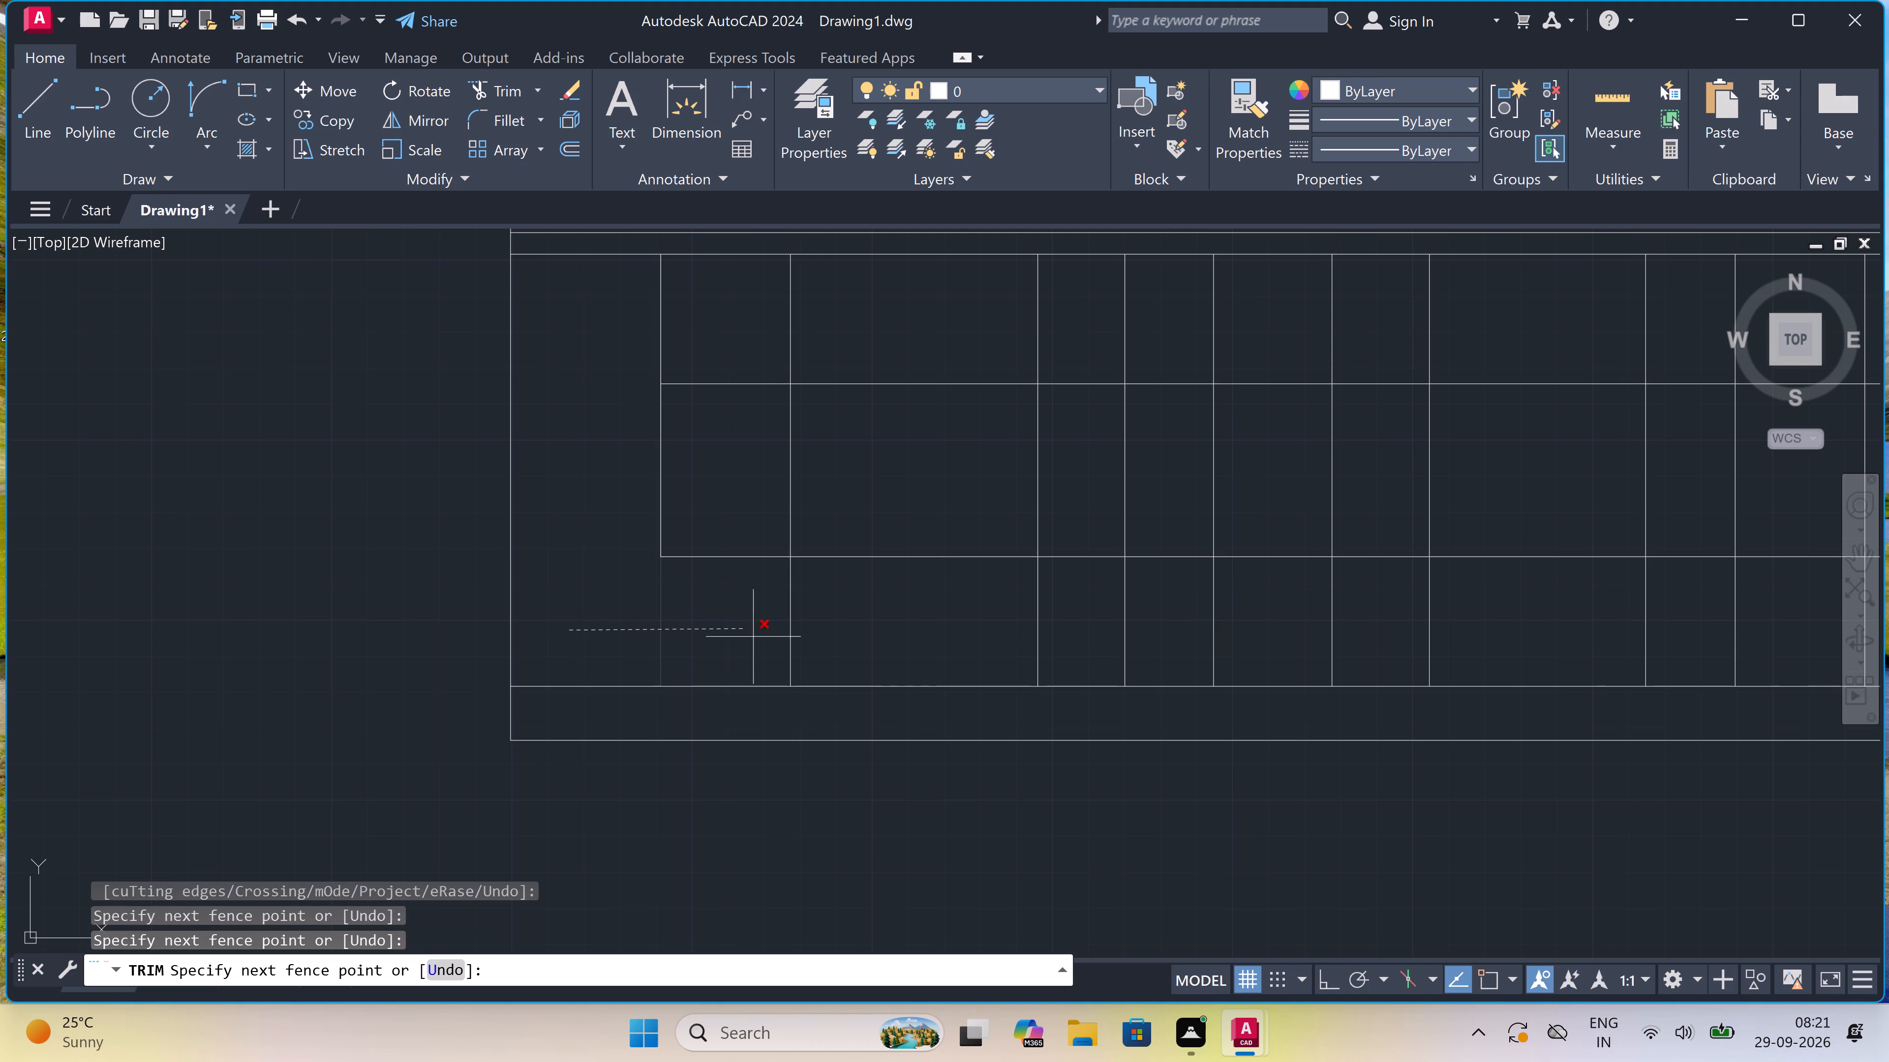
pyautogui.click(868, 642)
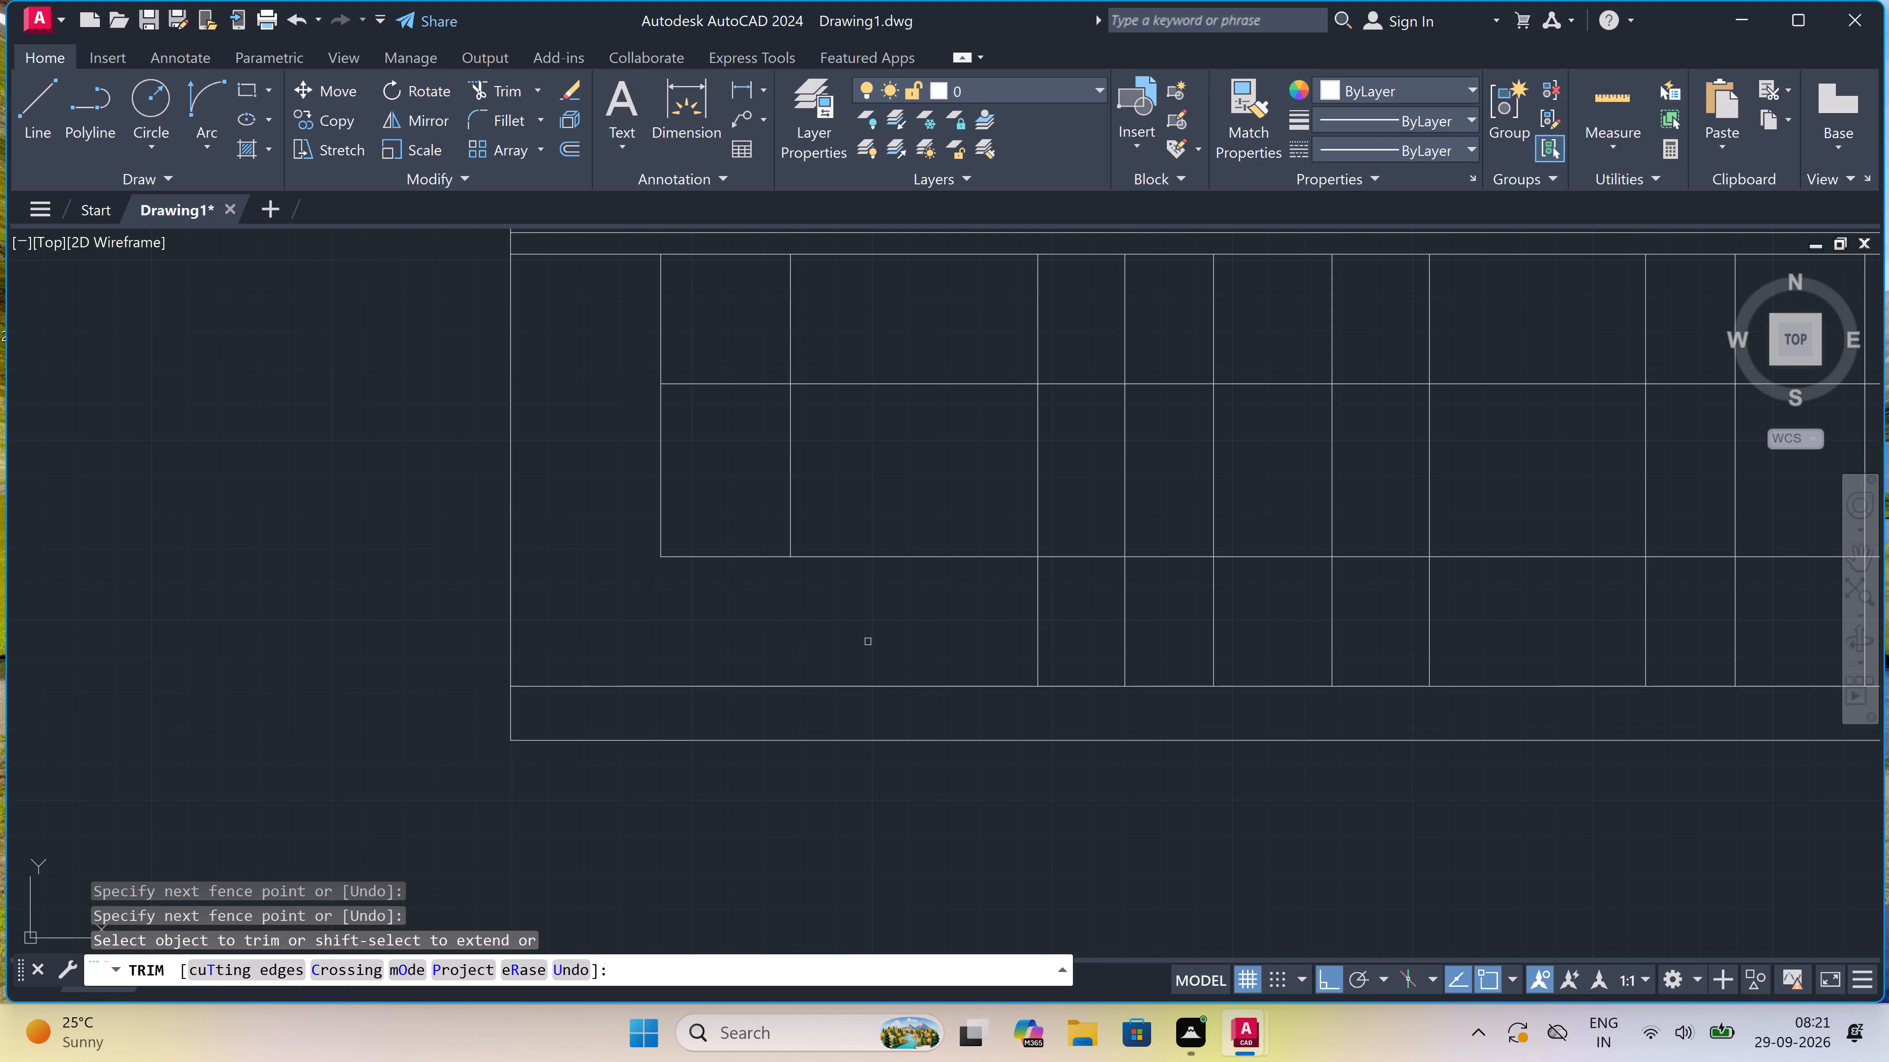
pyautogui.click(869, 633)
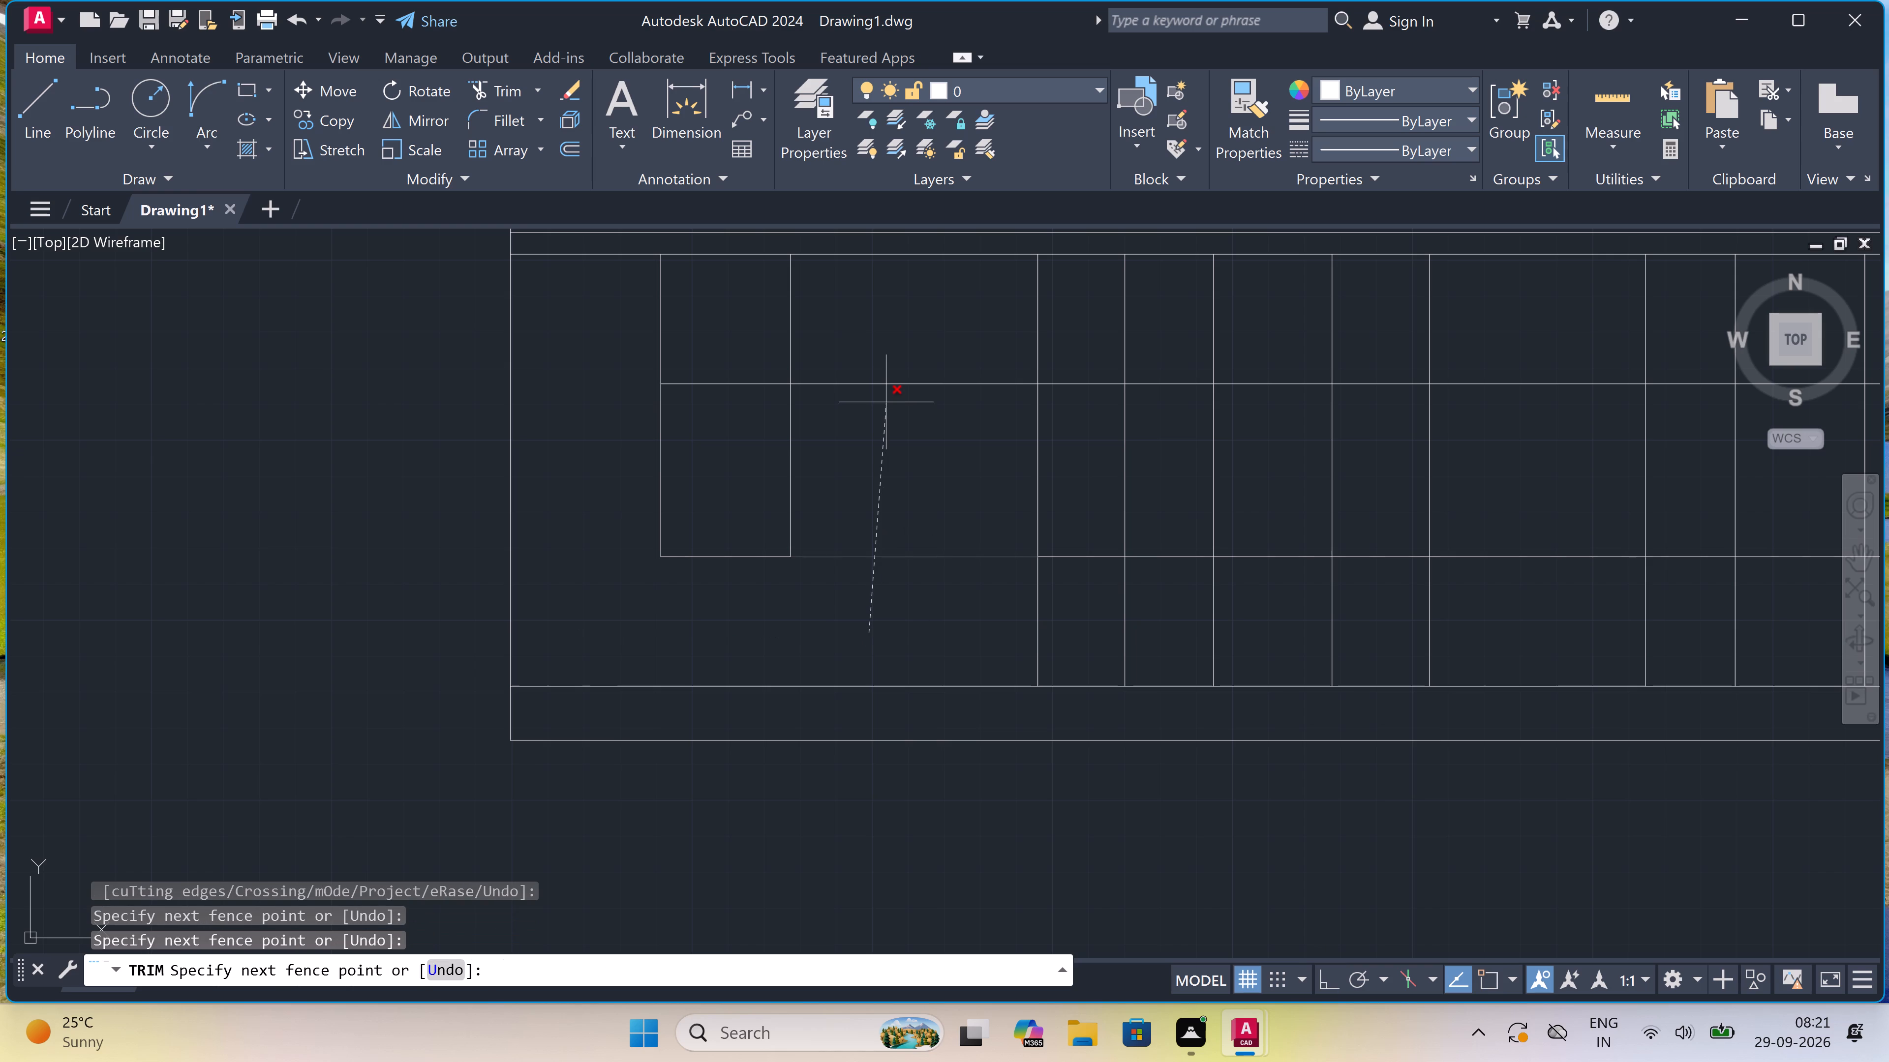
pyautogui.click(888, 343)
pyautogui.click(883, 336)
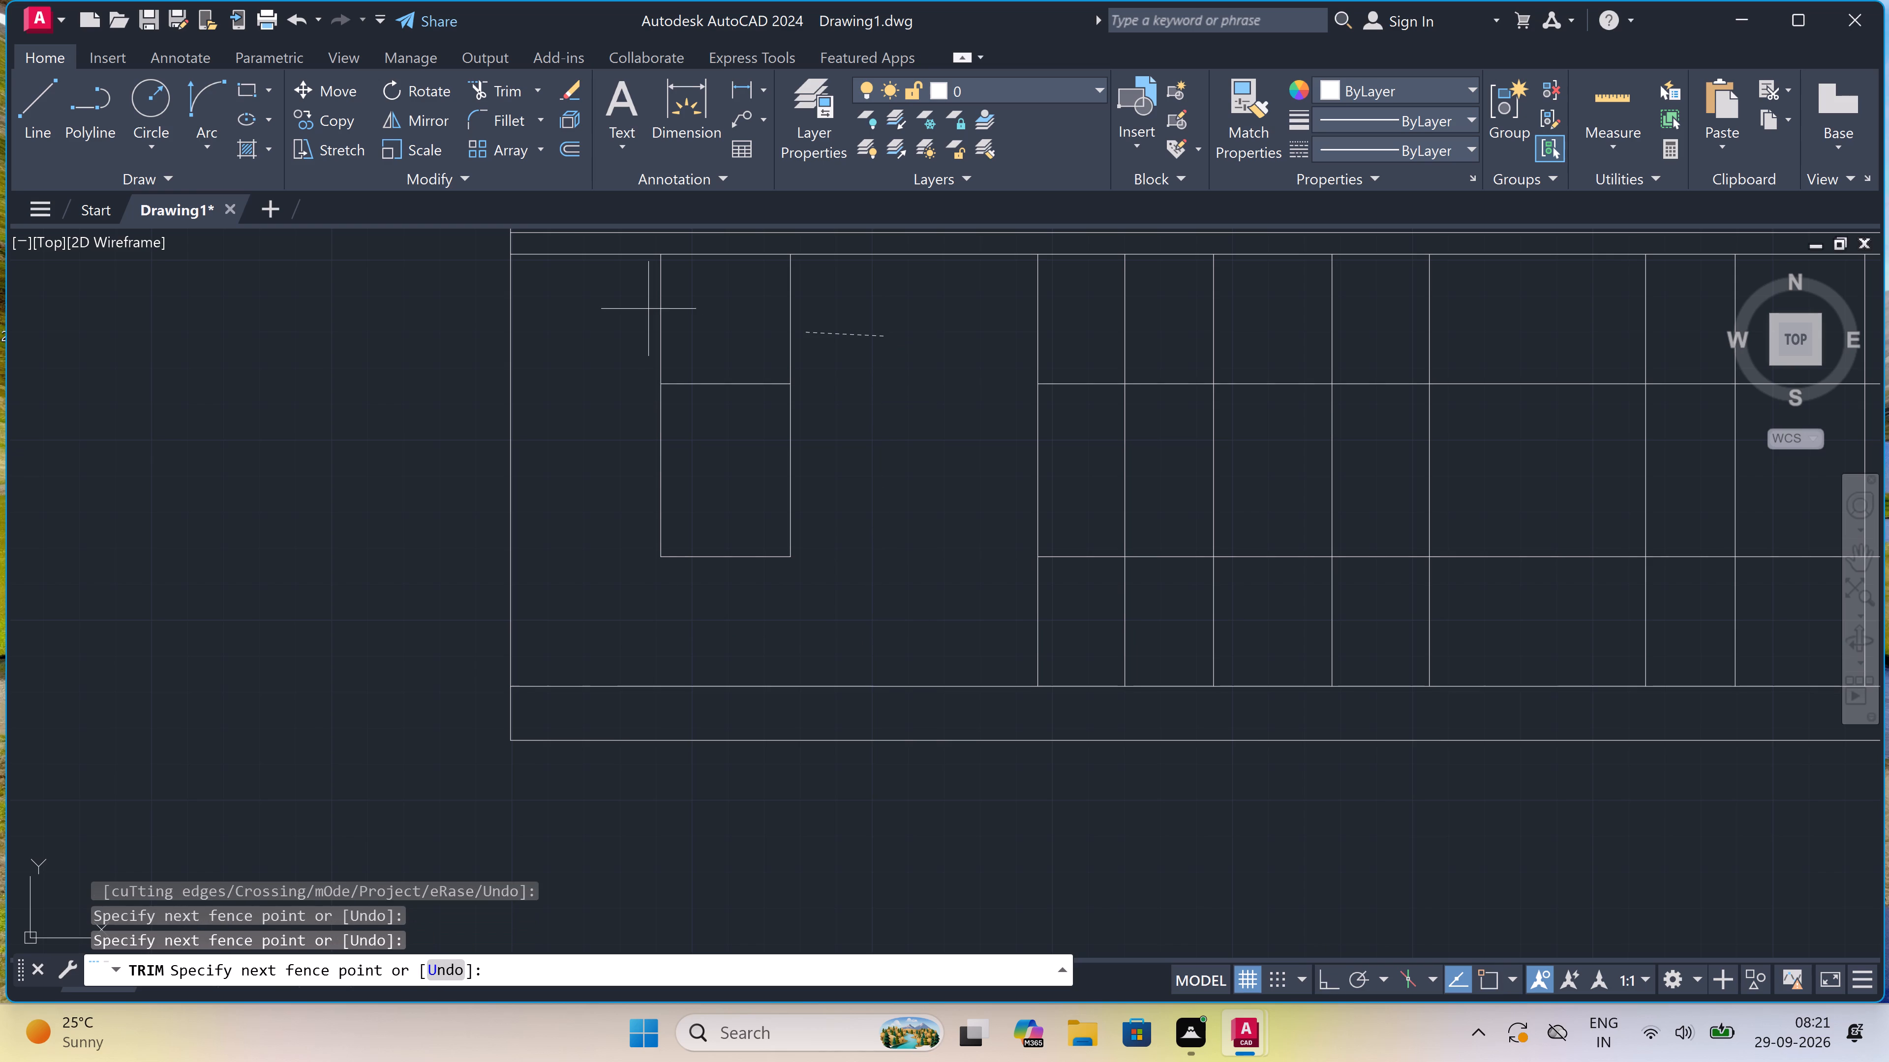
pyautogui.click(645, 309)
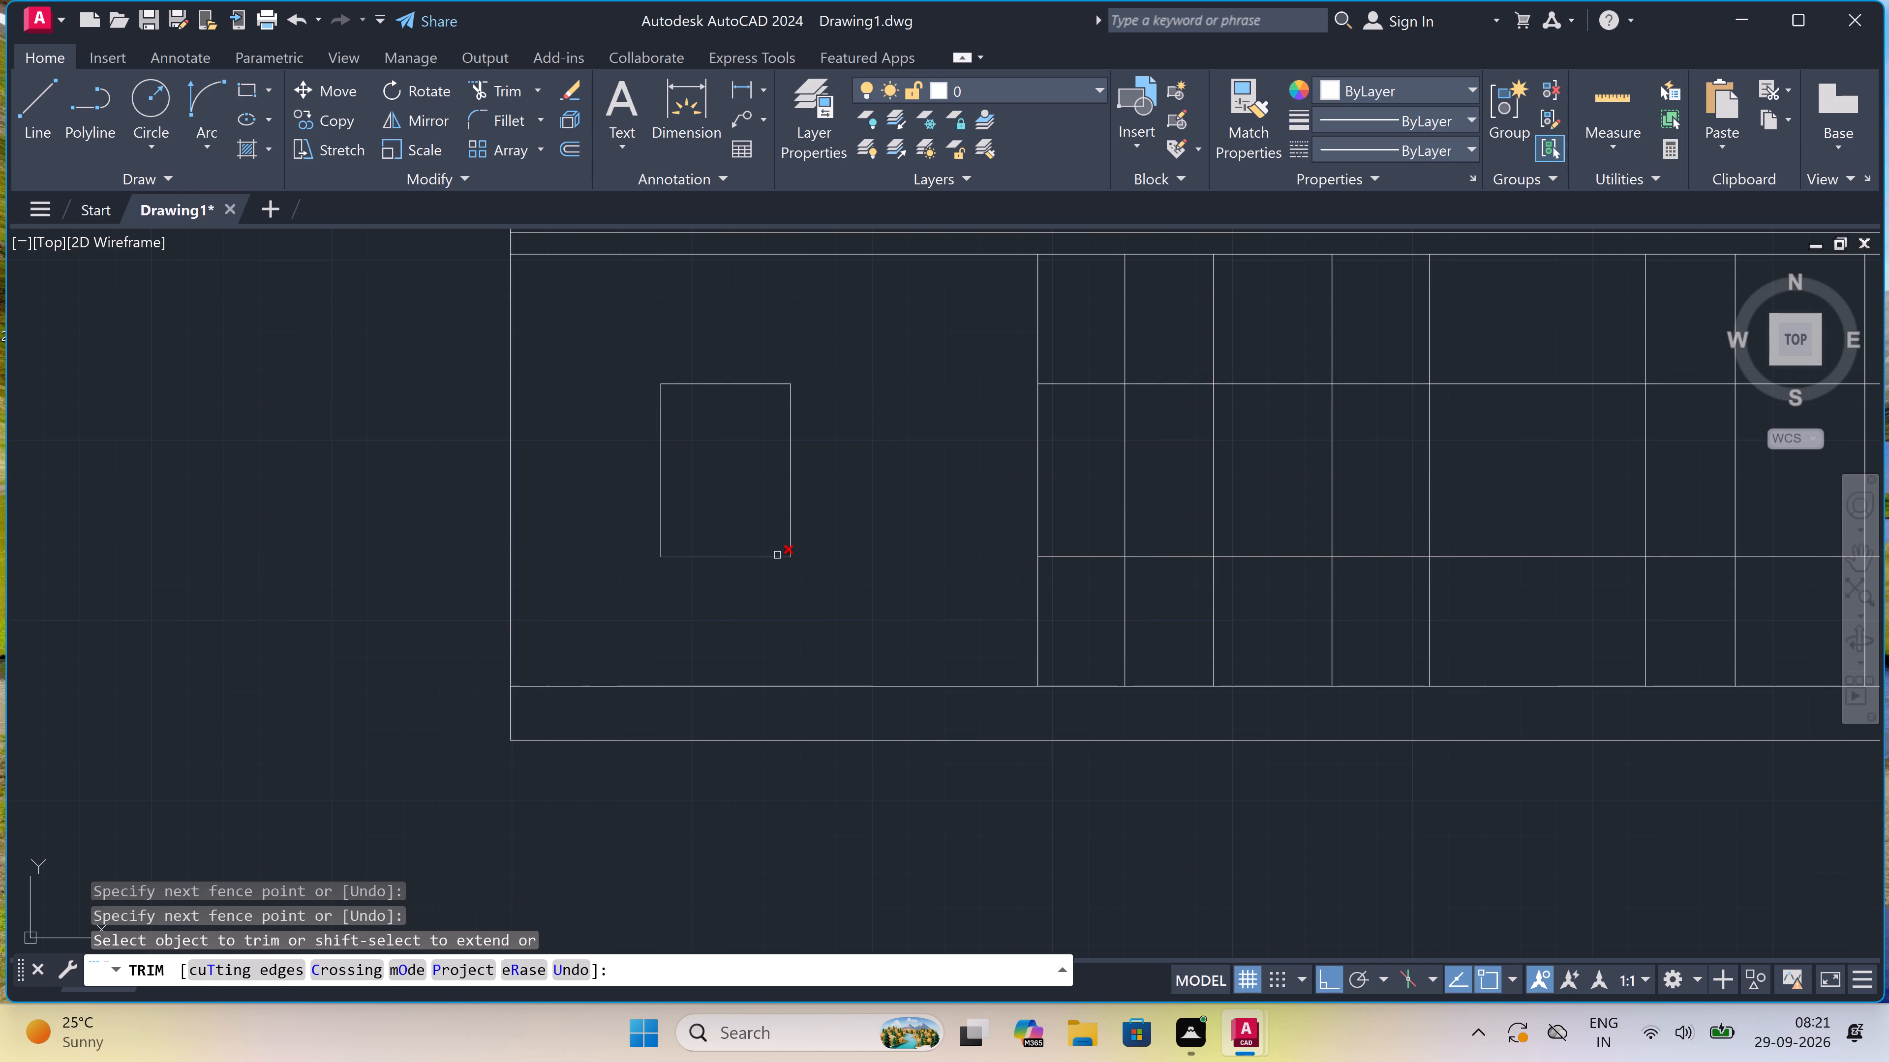
# Compare the west grid's remaining verticals with the window and door openings along the south wall of the plan below.
pyautogui.scroll(-2, 781, 580)
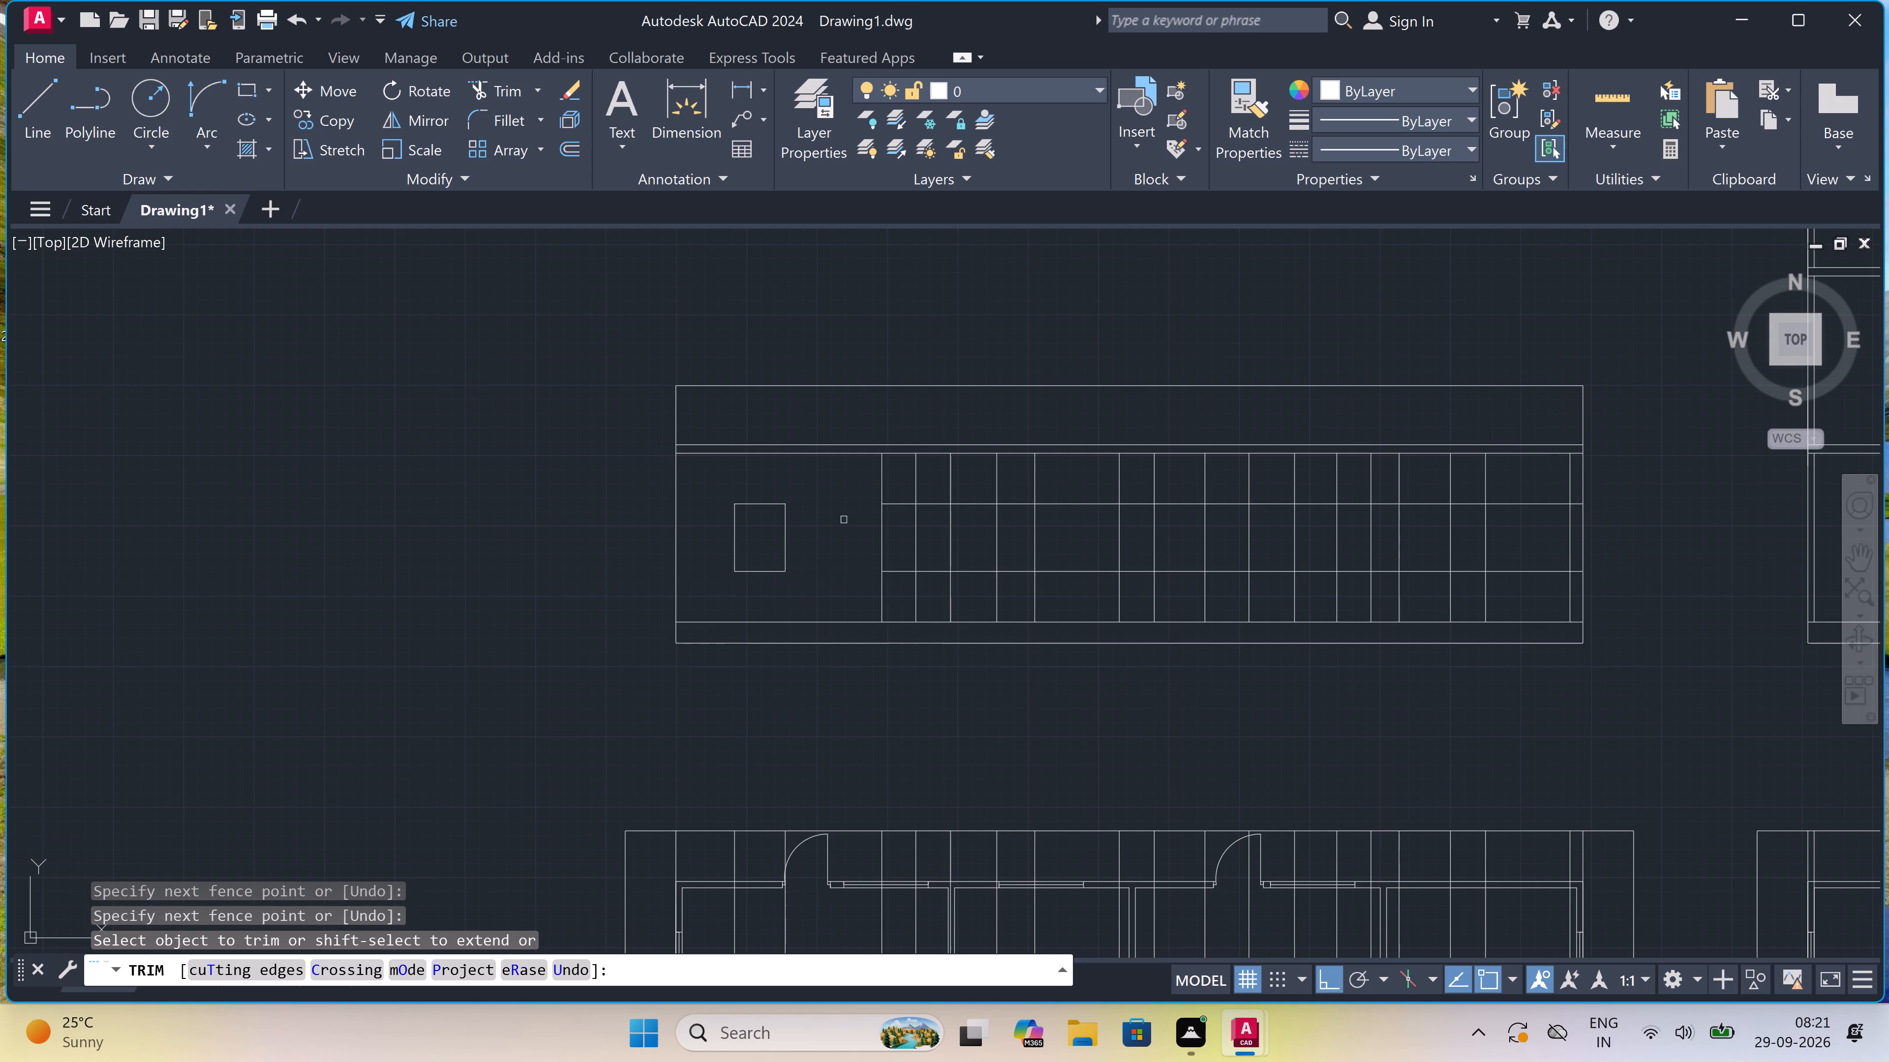
pyautogui.scroll(2, 912, 483)
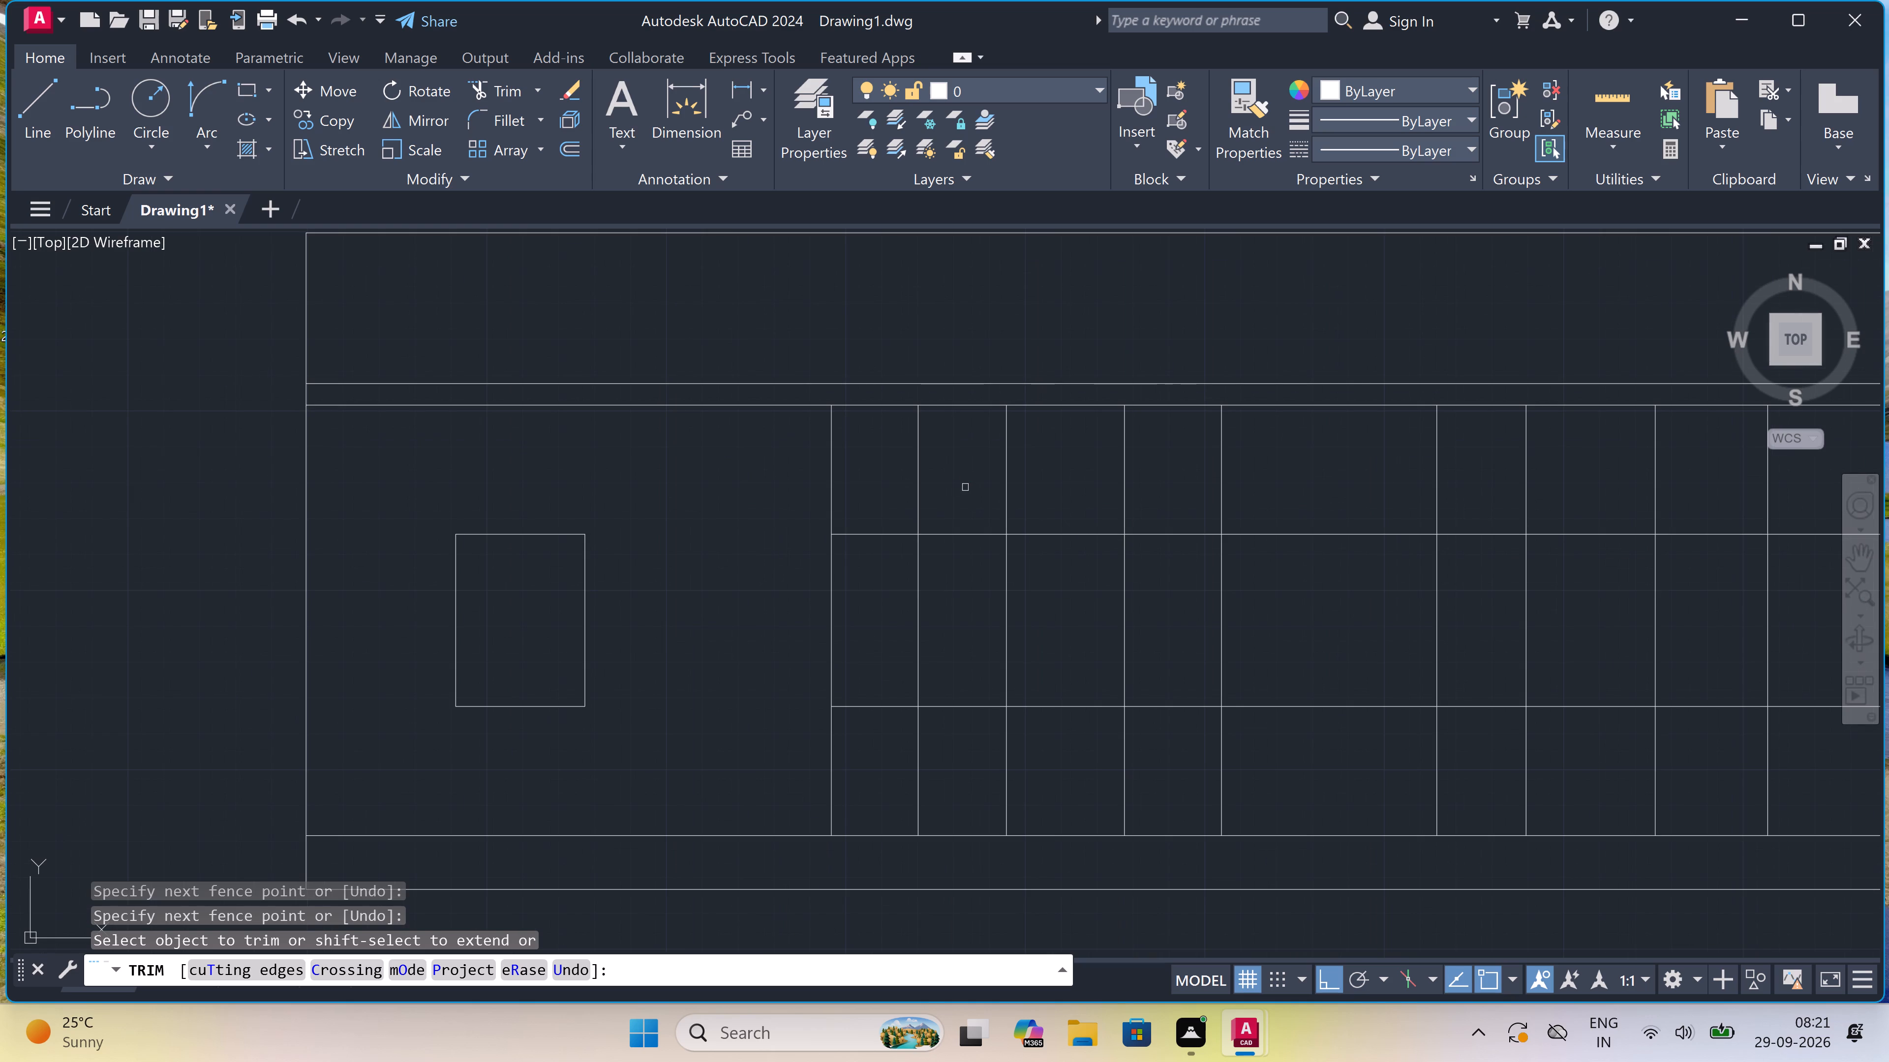
pyautogui.scroll(-4, 965, 487)
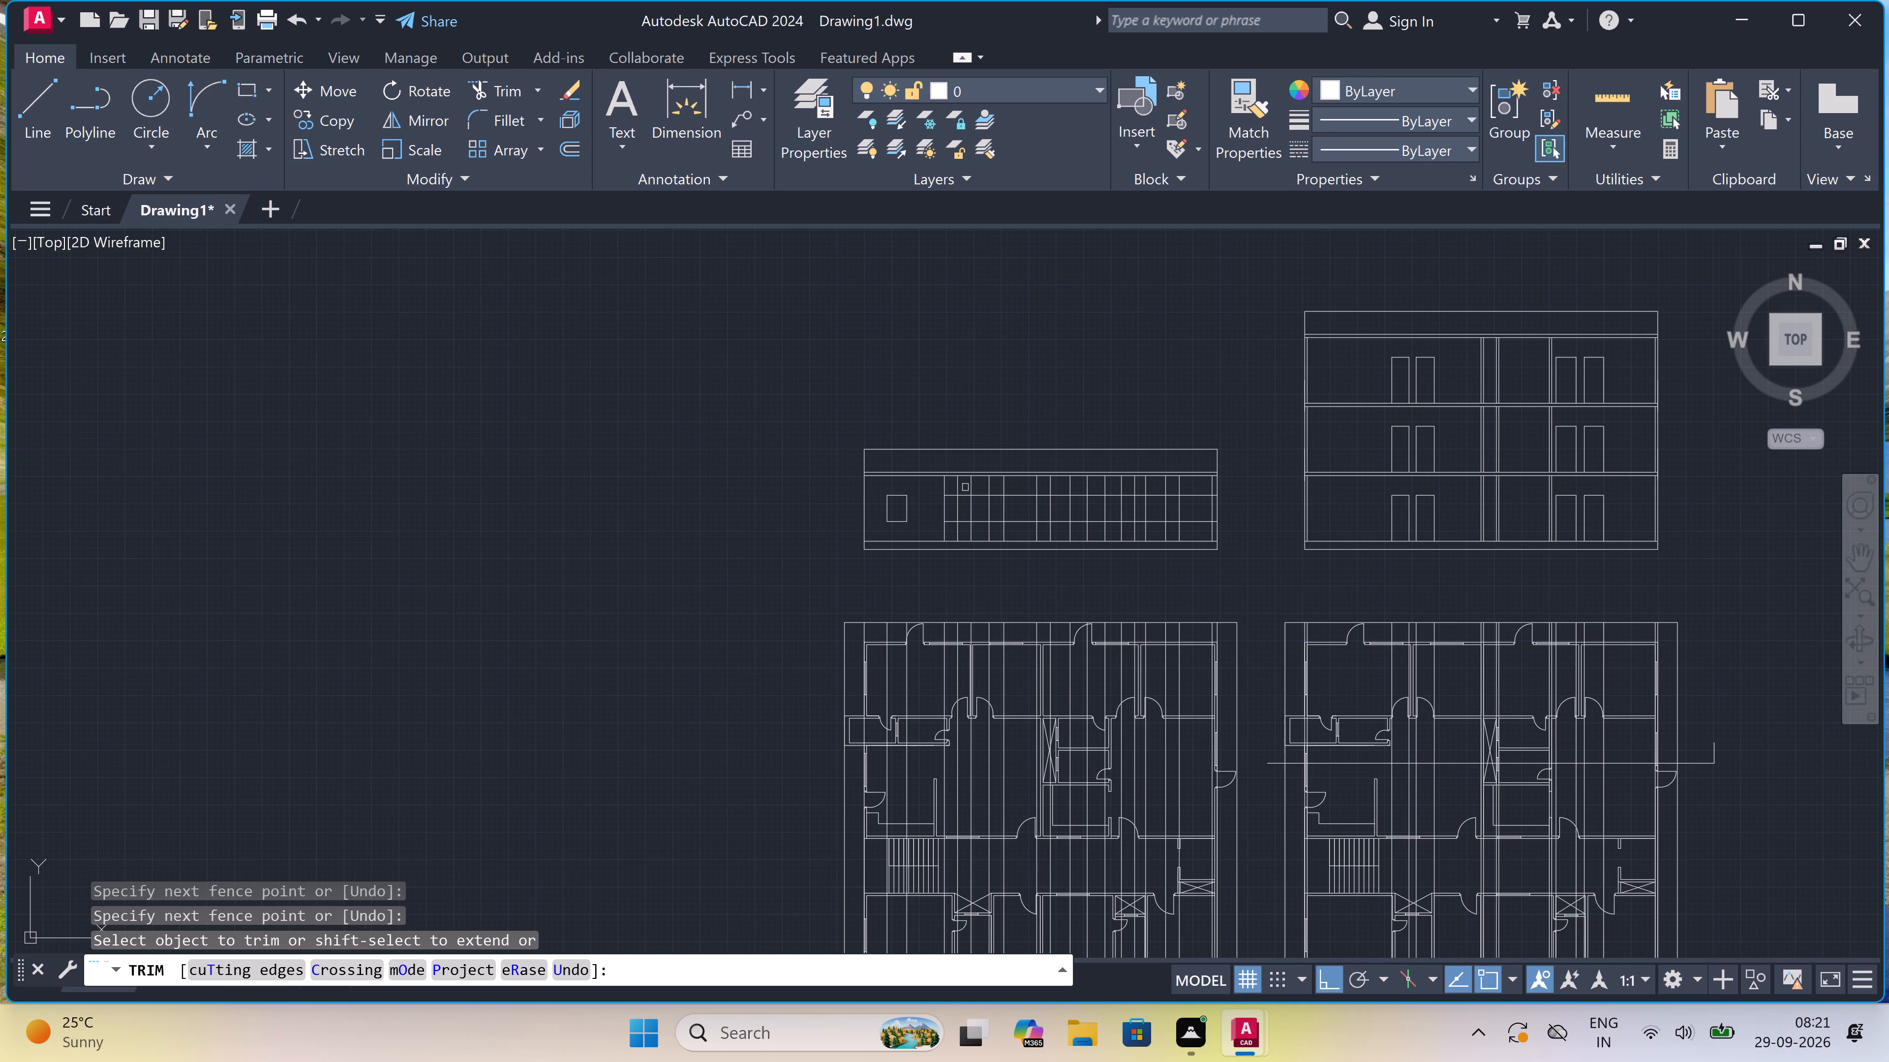
pyautogui.scroll(-1, 965, 487)
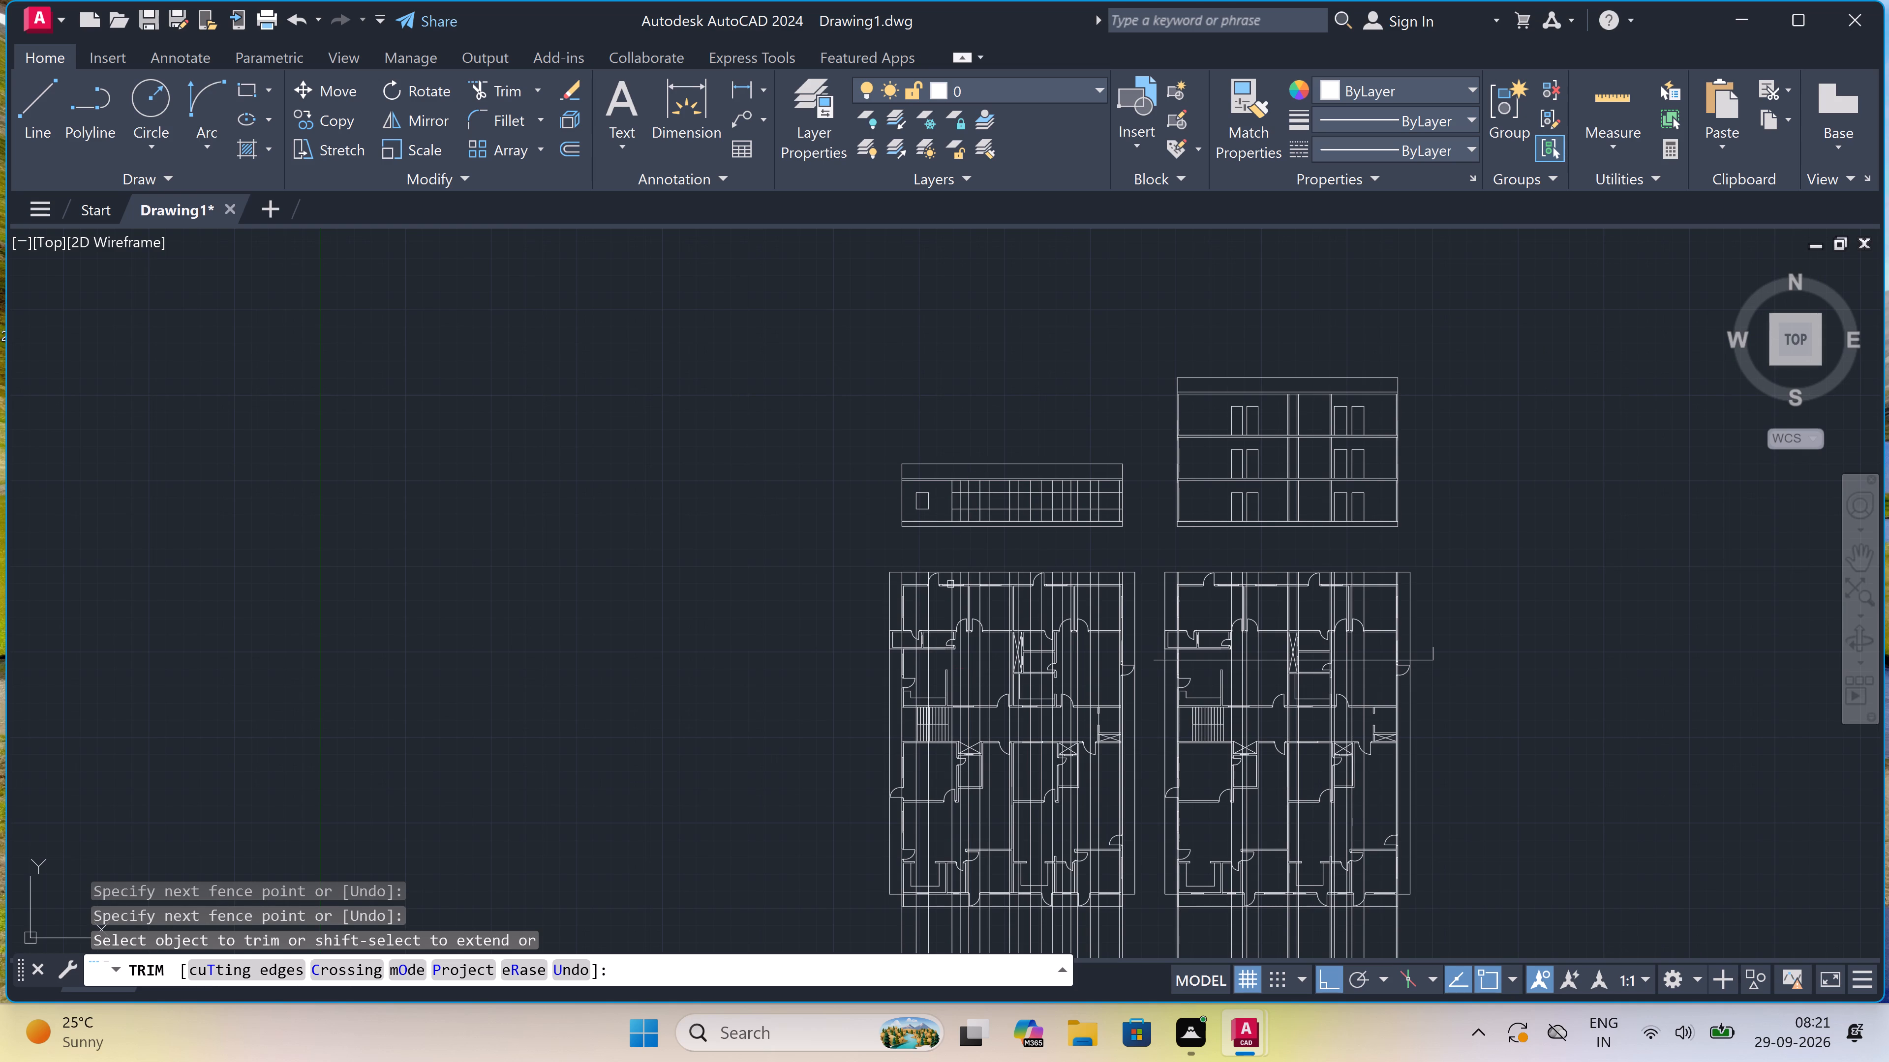
pyautogui.scroll(4, 956, 947)
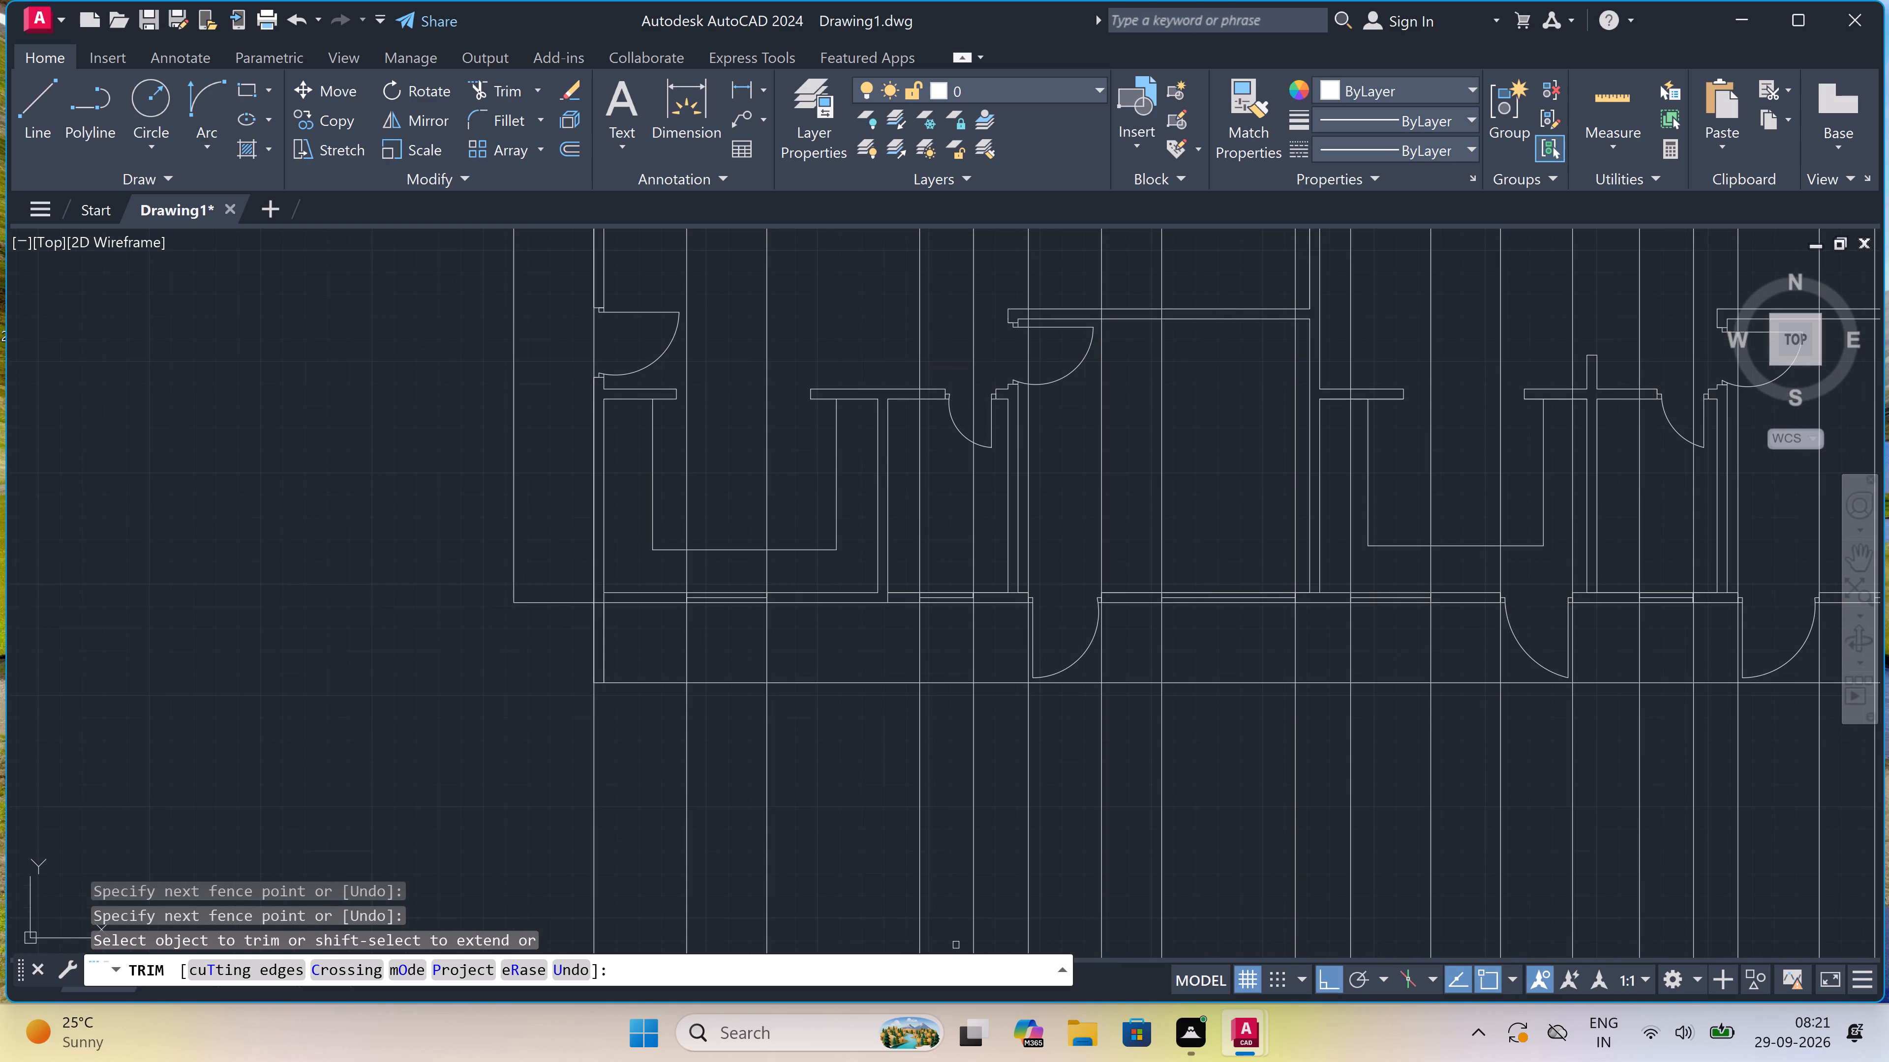
pyautogui.scroll(-4, 956, 945)
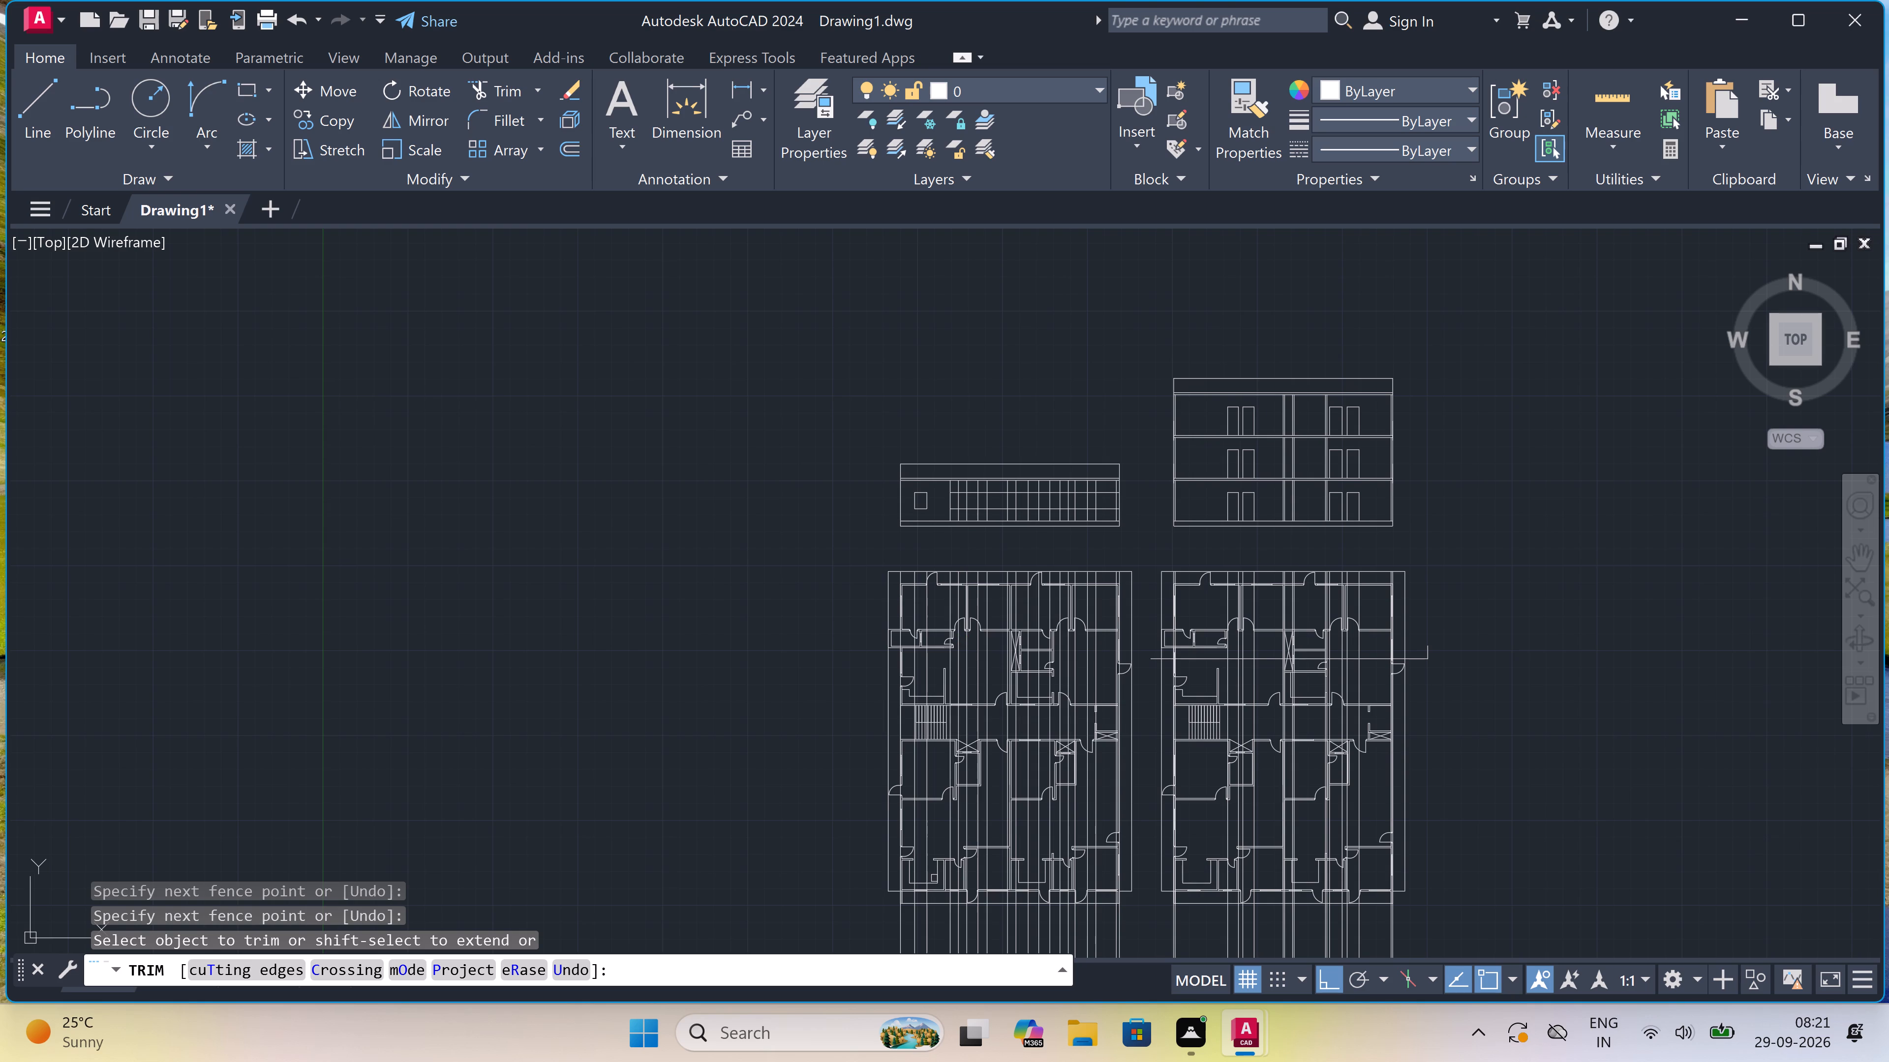
pyautogui.scroll(3, 948, 911)
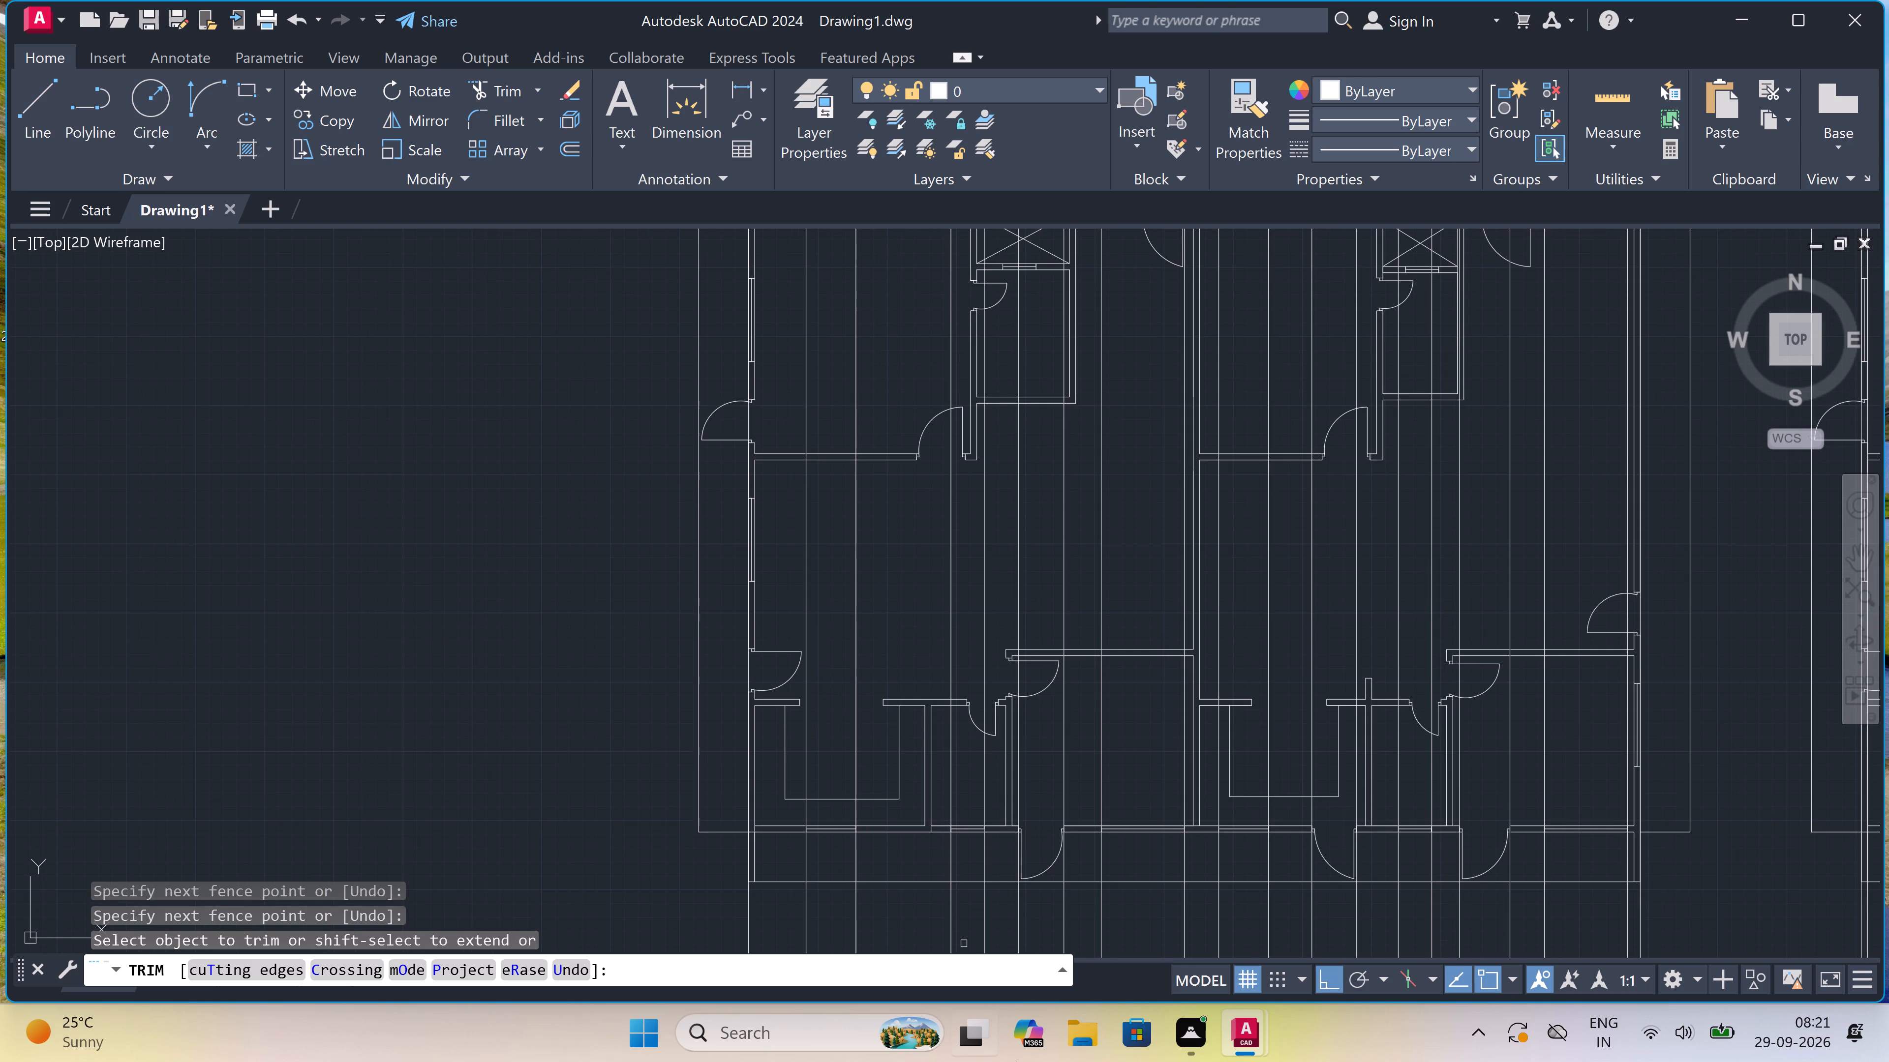
pyautogui.scroll(-2, 1085, 1061)
pyautogui.scroll(-1, 1085, 942)
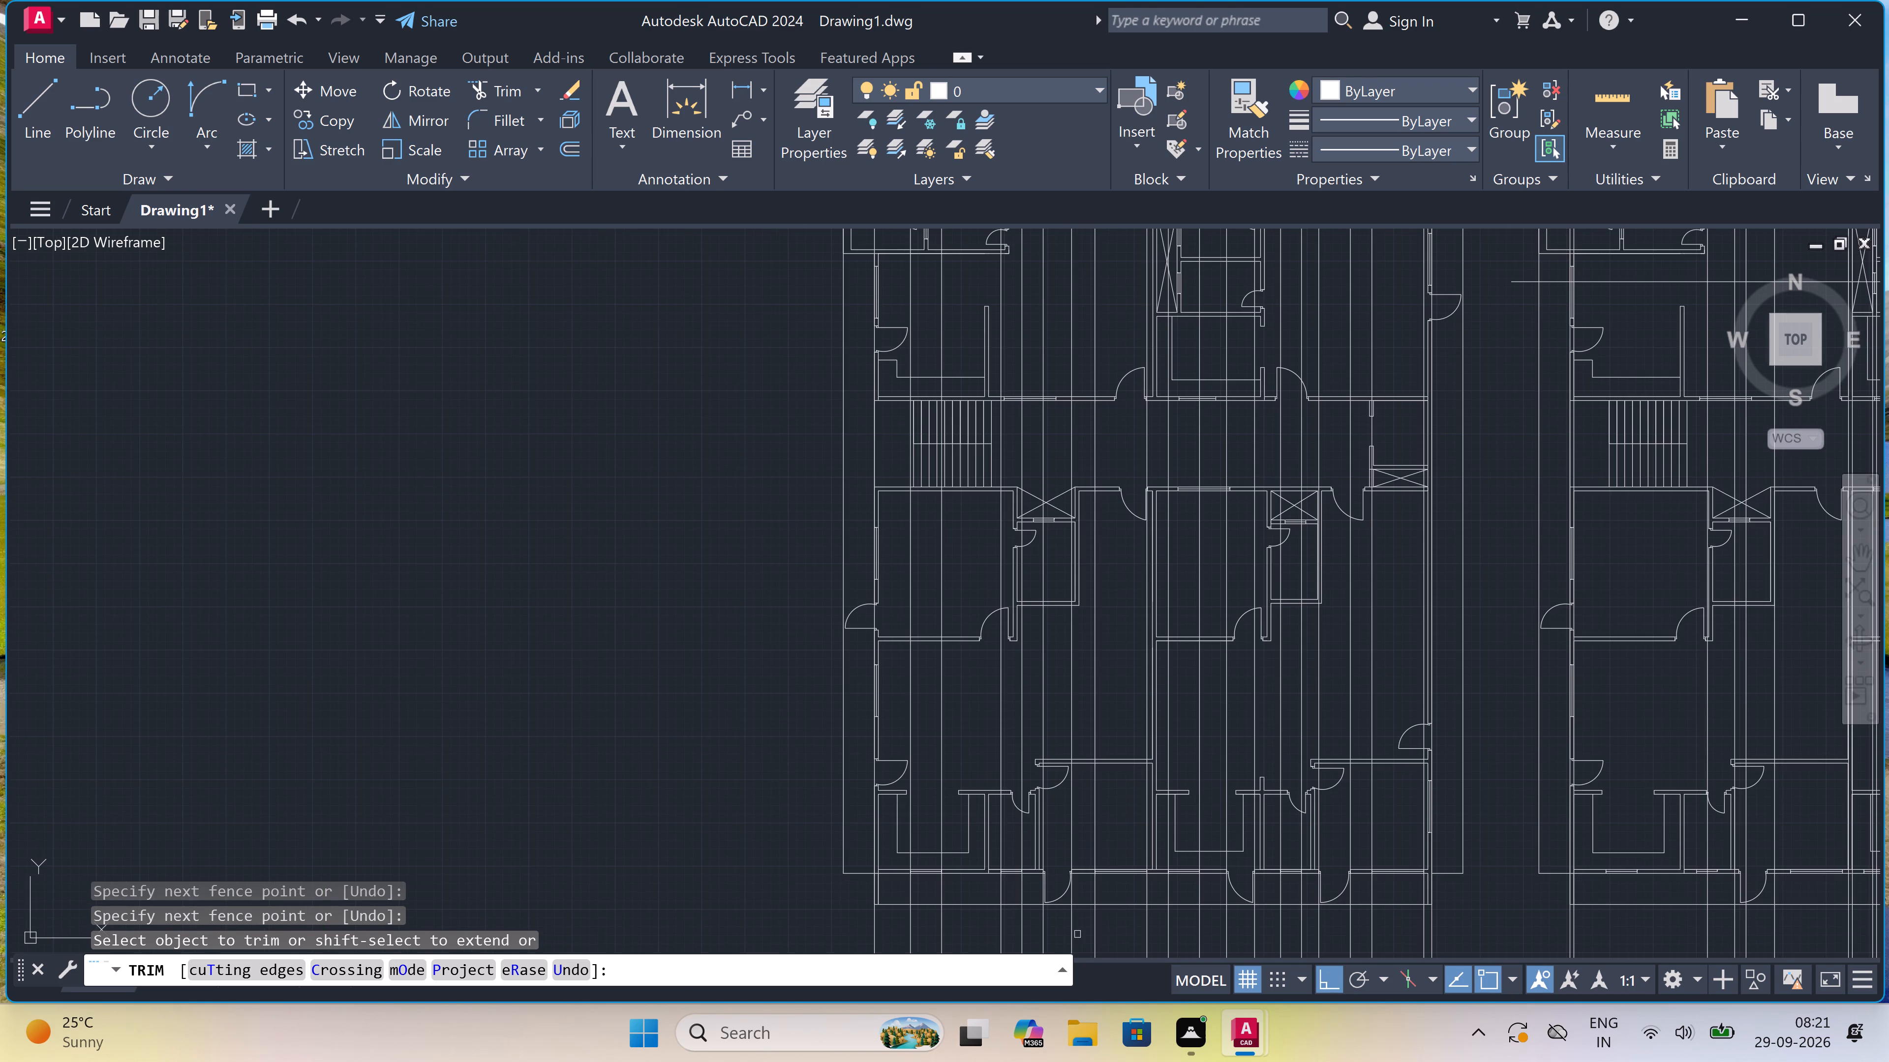
pyautogui.scroll(-2, 925, 636)
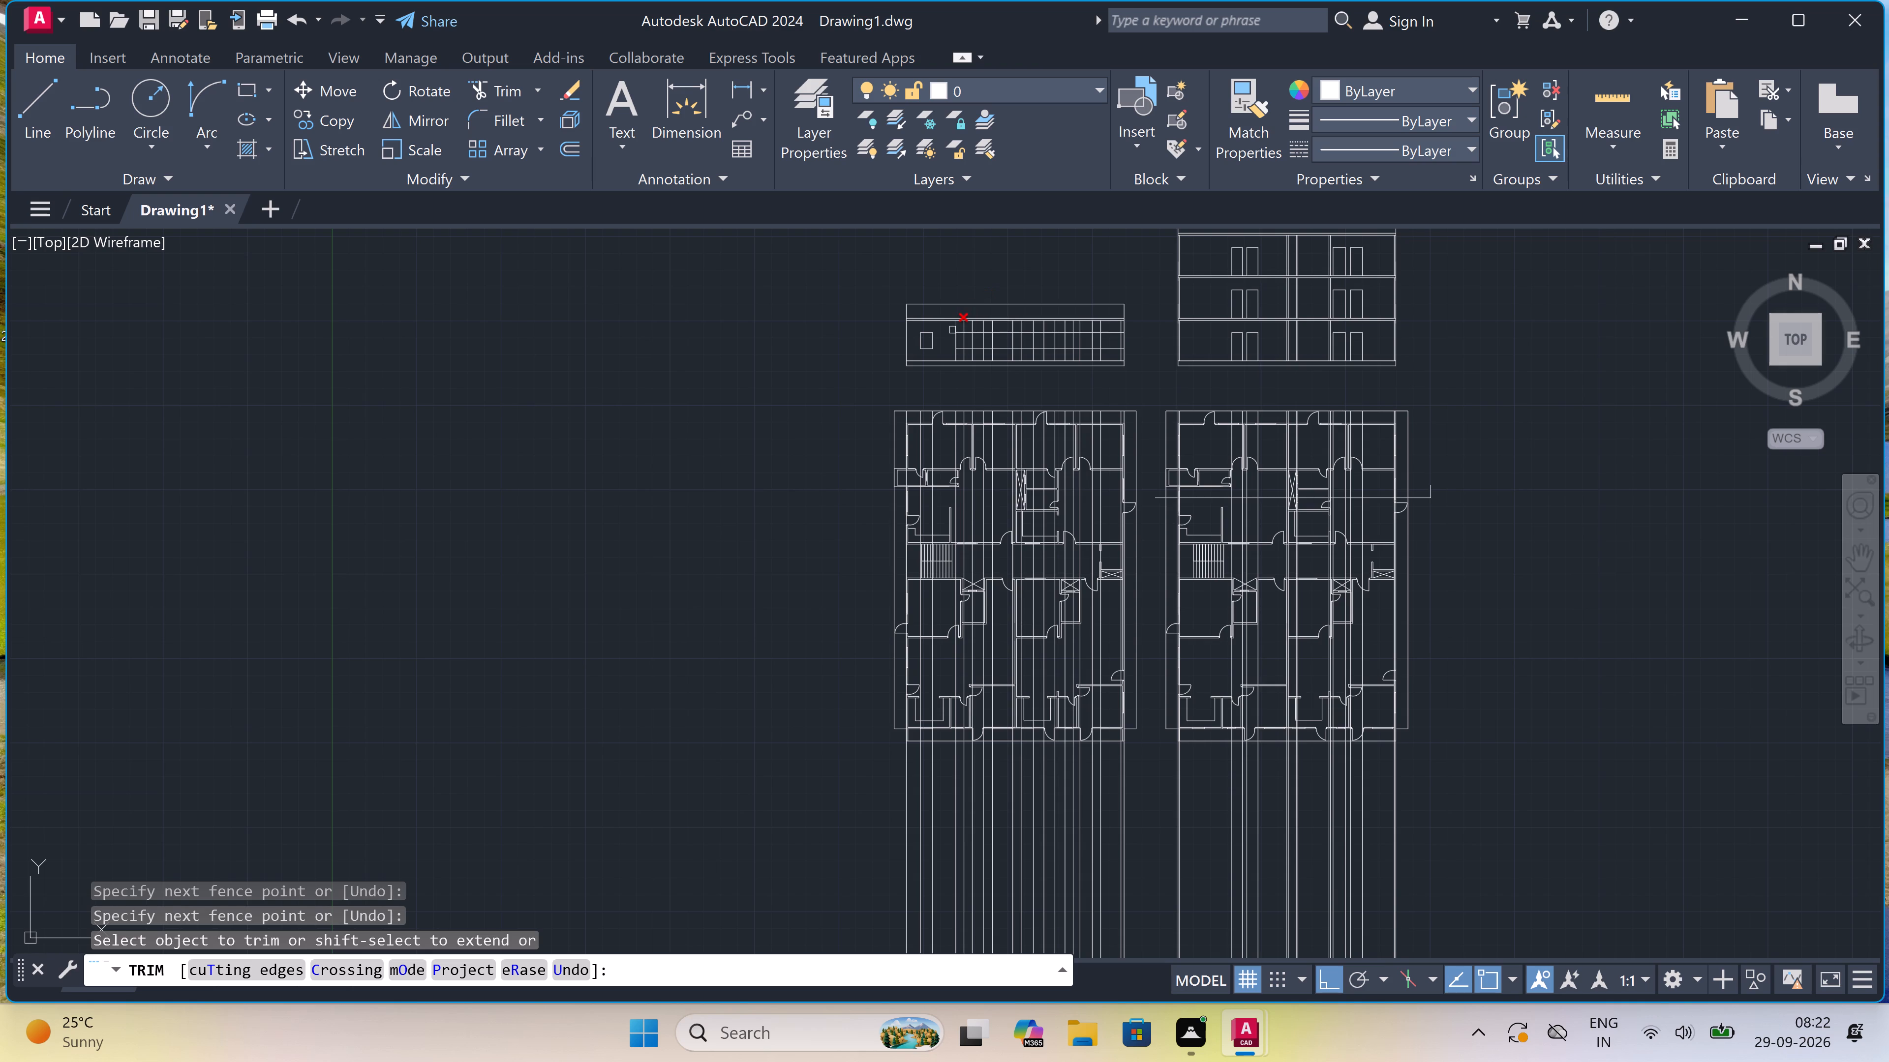
# Trim the west grid around the next pair of verticals east of the first window, leaving a narrow closed window outline between the middle horizontals.
pyautogui.scroll(5, 950, 332)
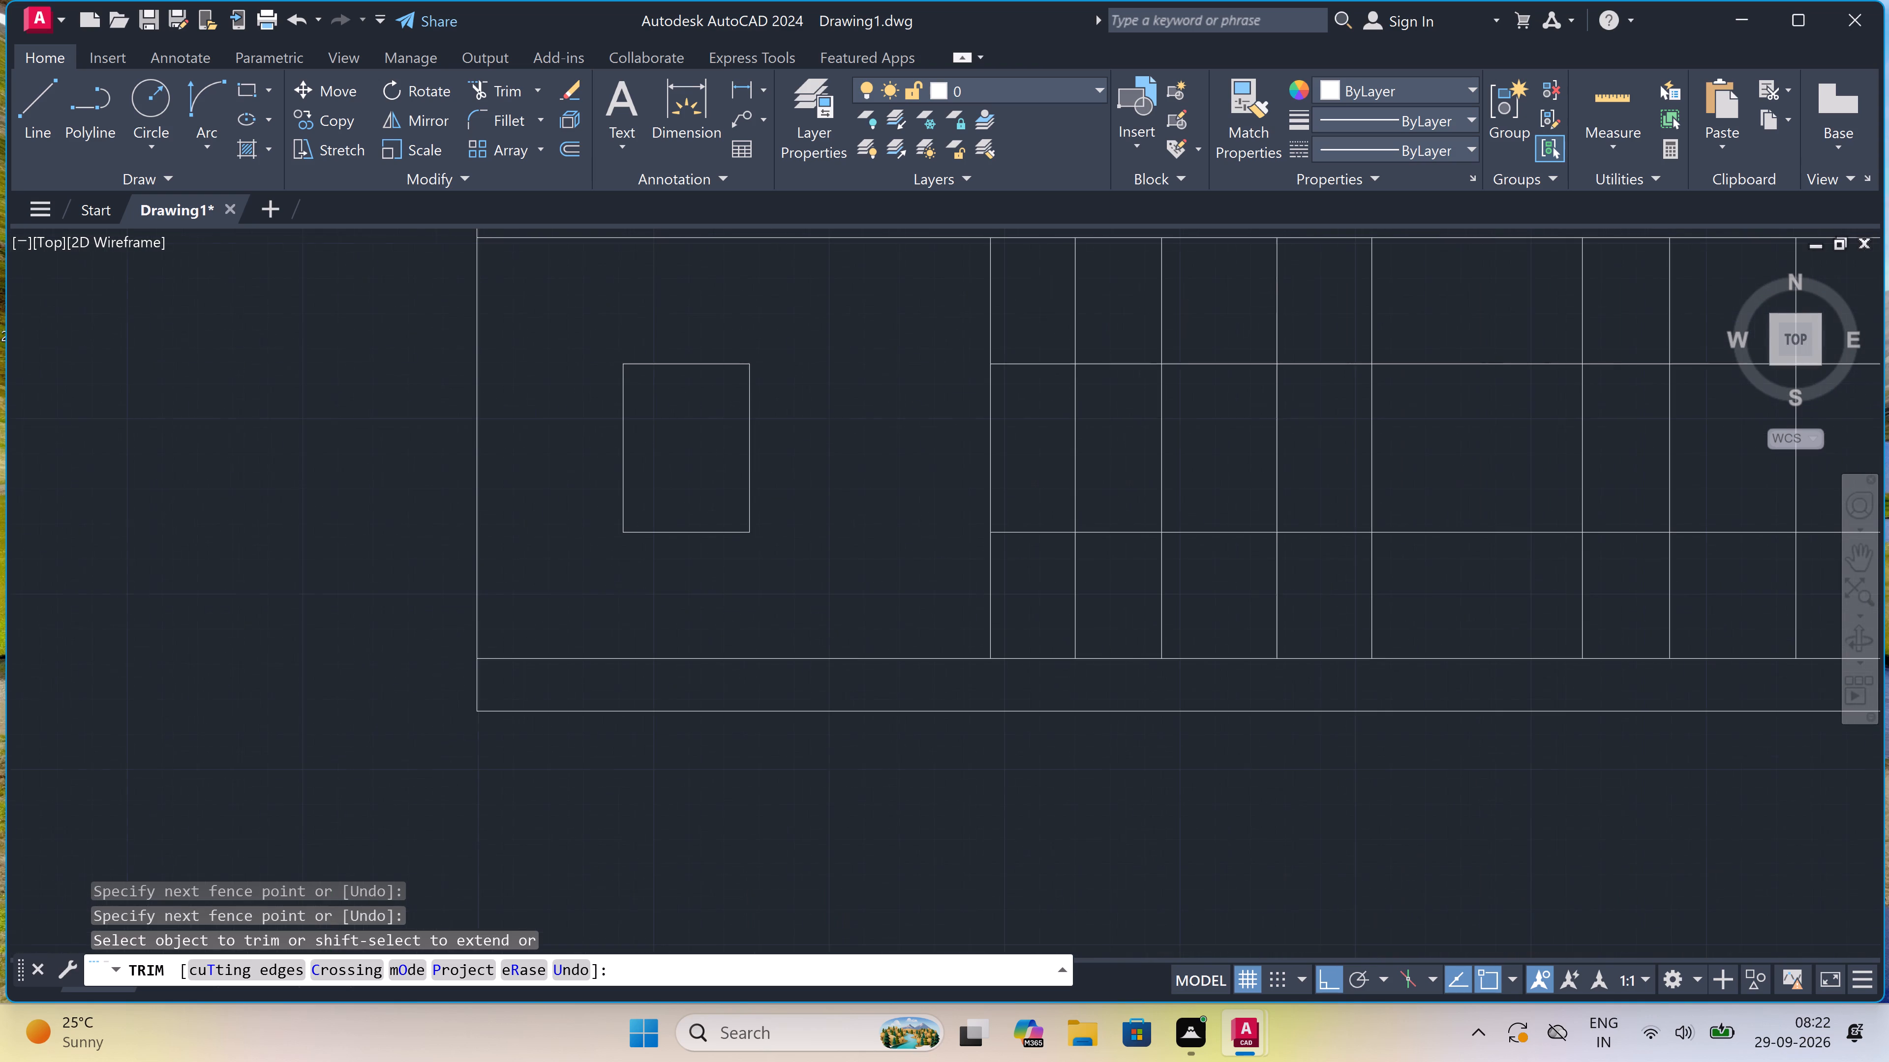
pyautogui.click(953, 319)
pyautogui.click(1100, 327)
pyautogui.click(1101, 328)
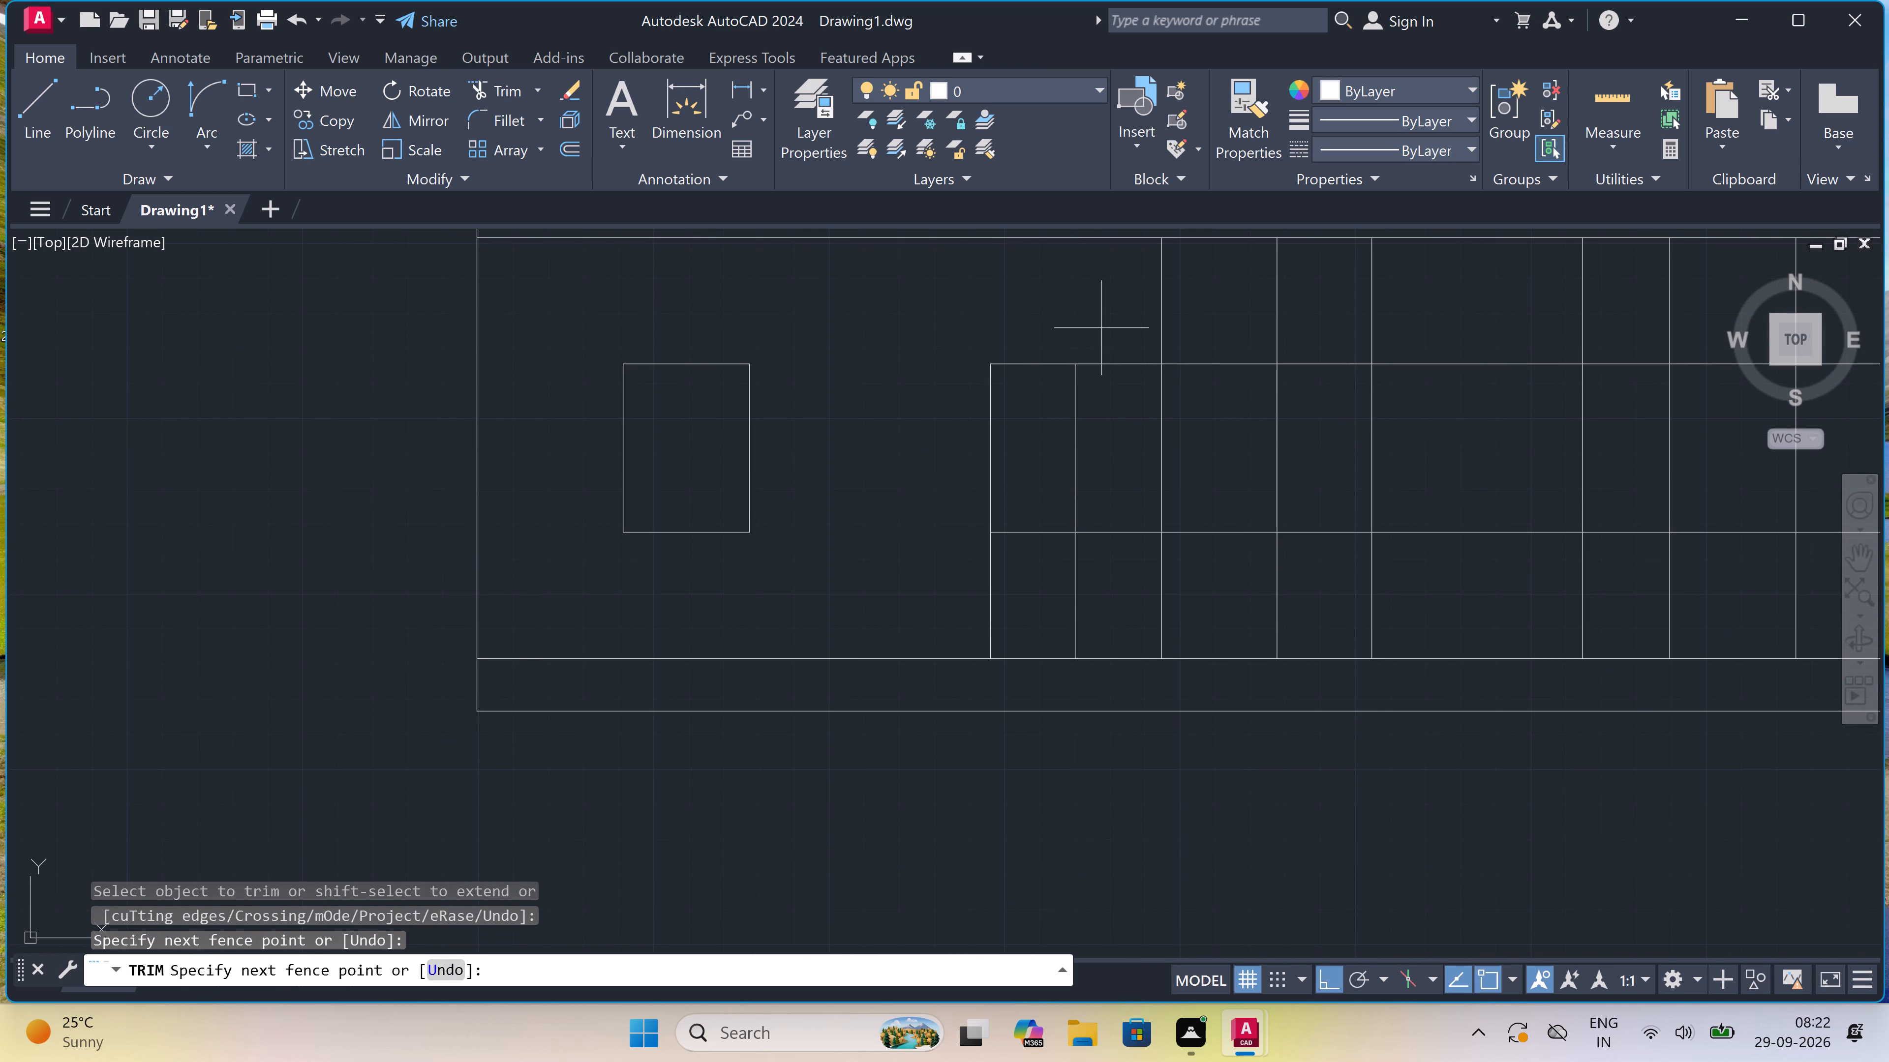
pyautogui.click(1111, 558)
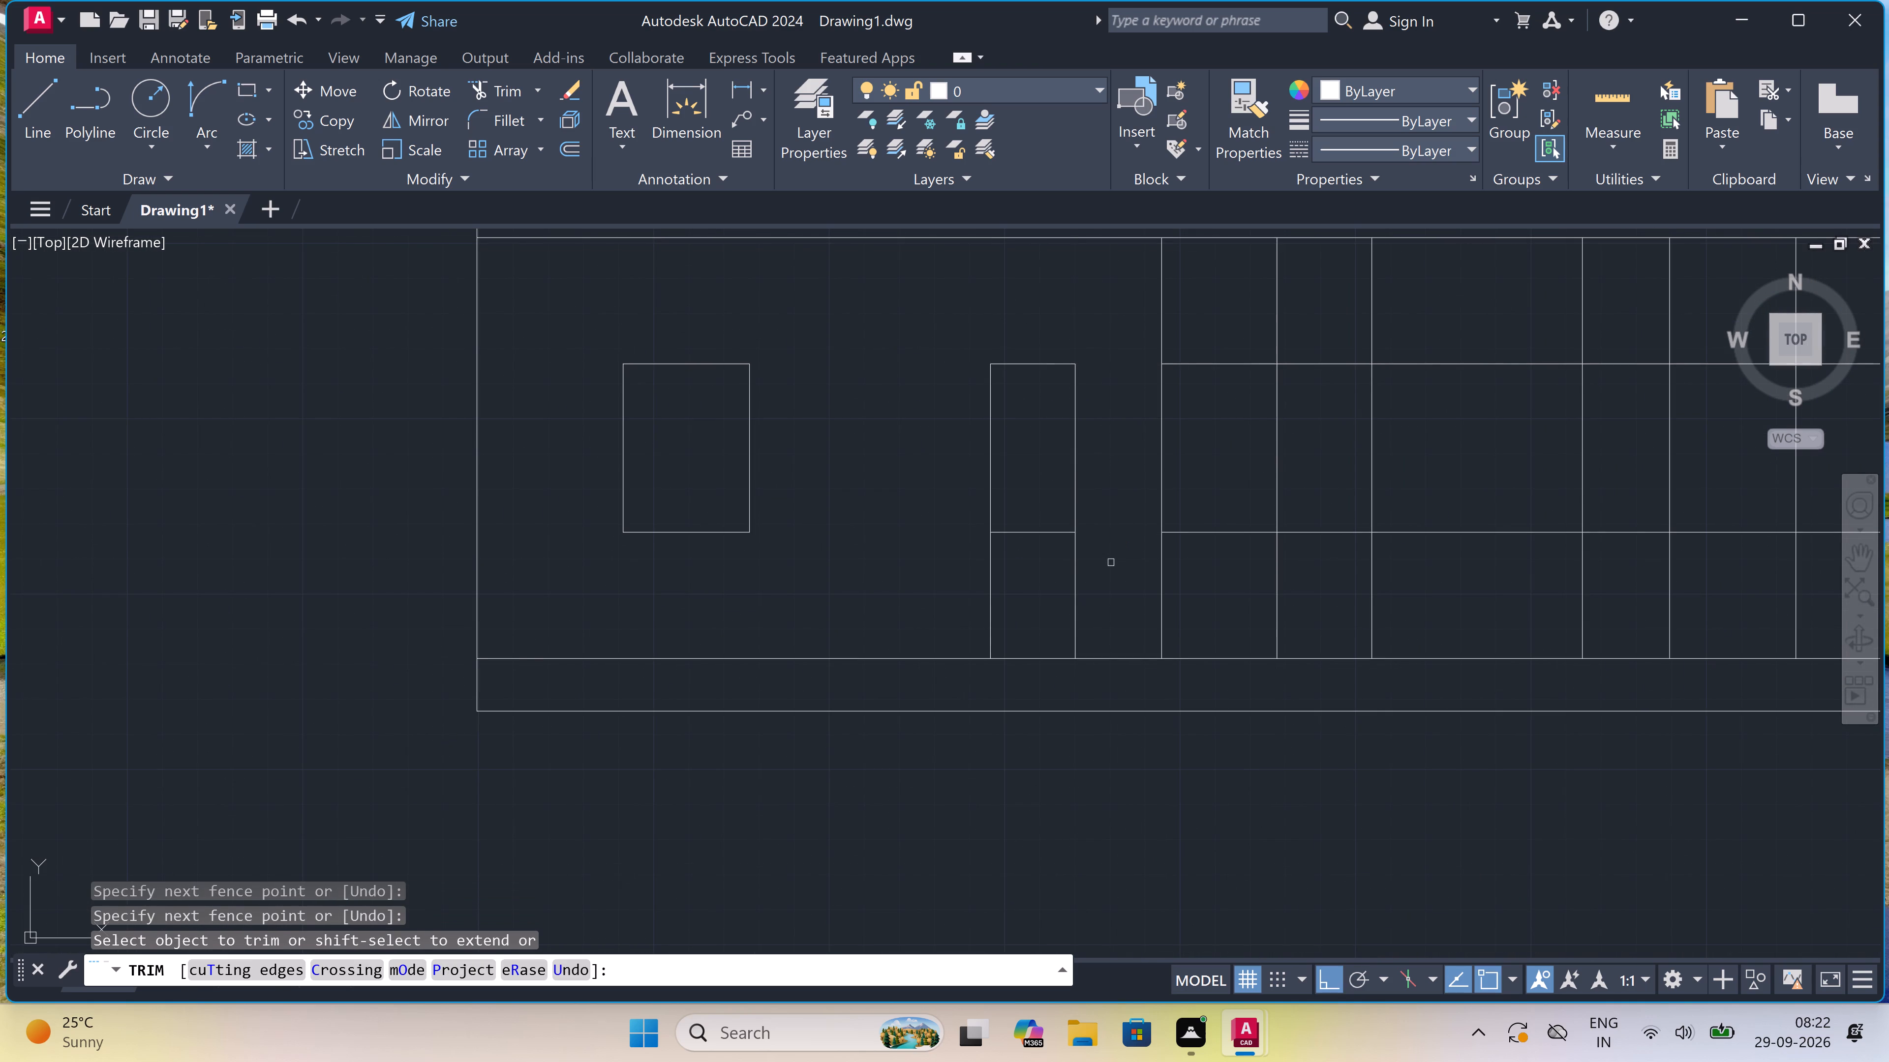
pyautogui.click(1111, 564)
pyautogui.click(995, 569)
pyautogui.click(995, 569)
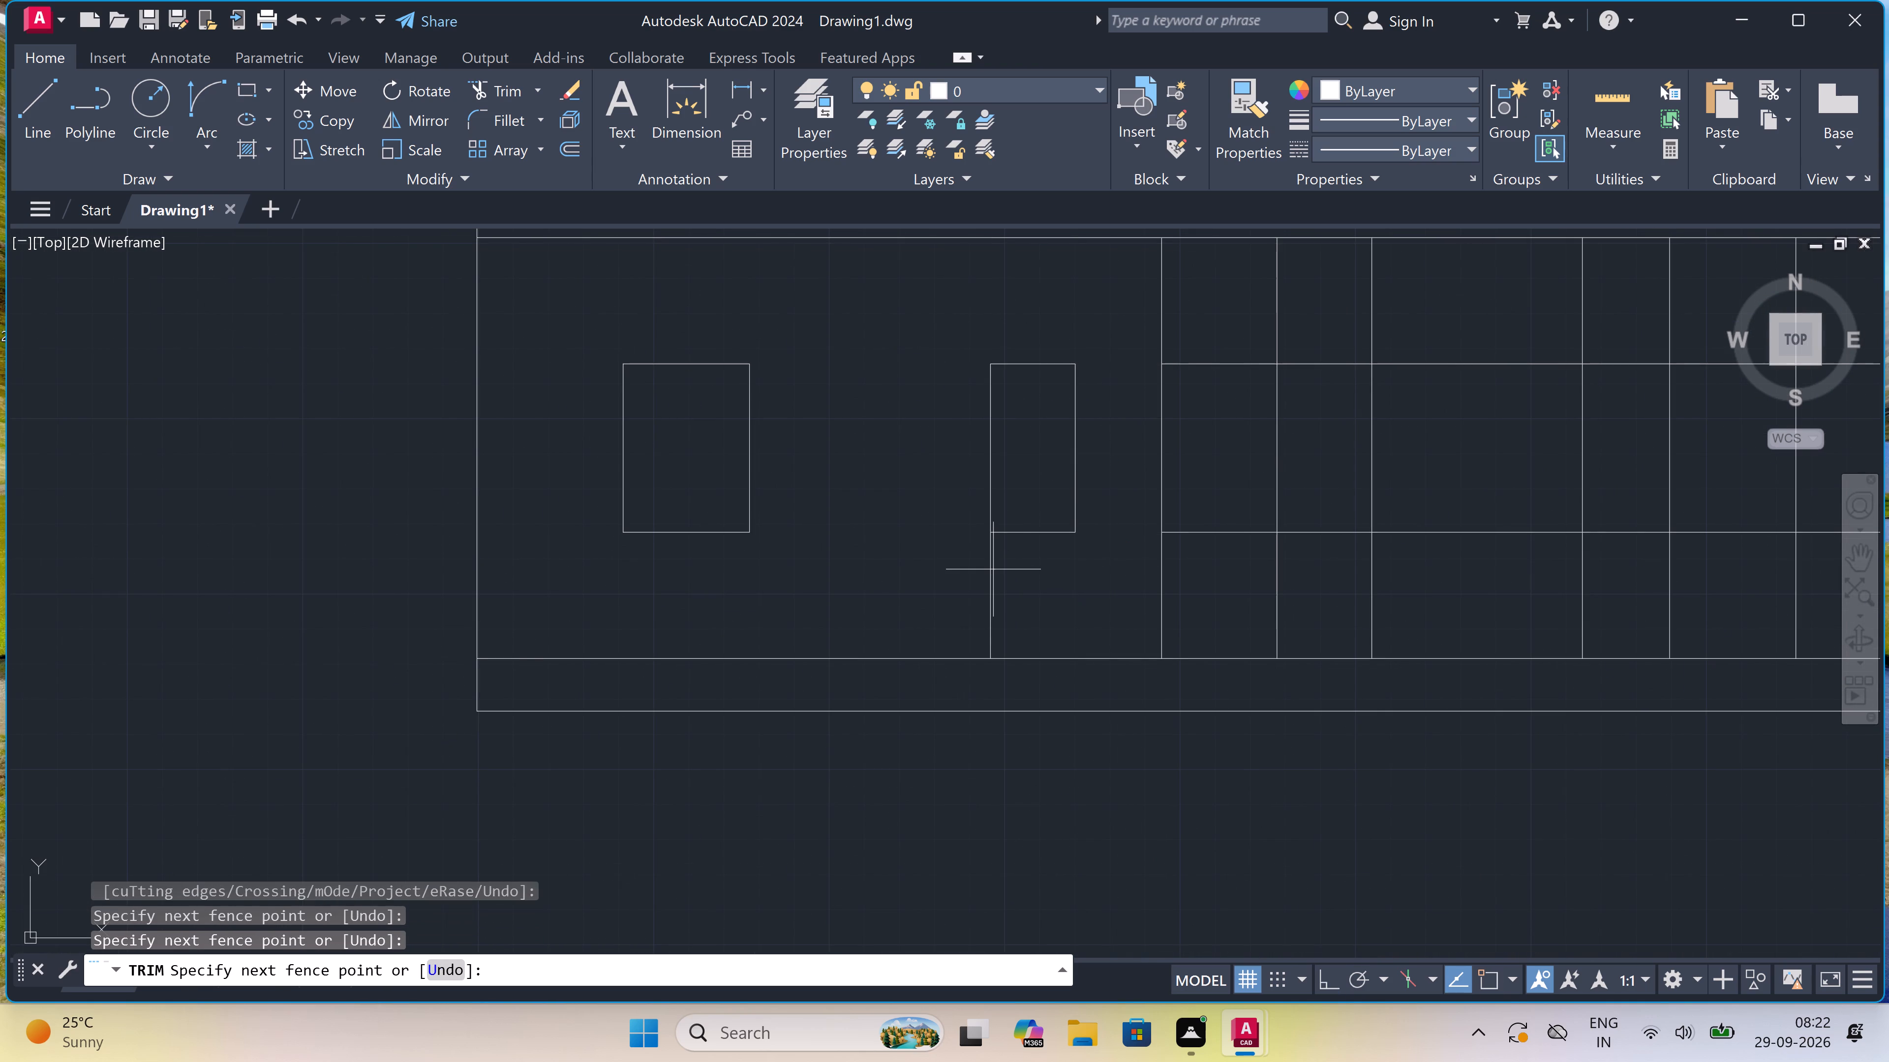
pyautogui.click(972, 565)
# Examine the west plan's south wall to identify which opening follows the second window.
pyautogui.scroll(-3, 972, 565)
pyautogui.scroll(-2, 1023, 511)
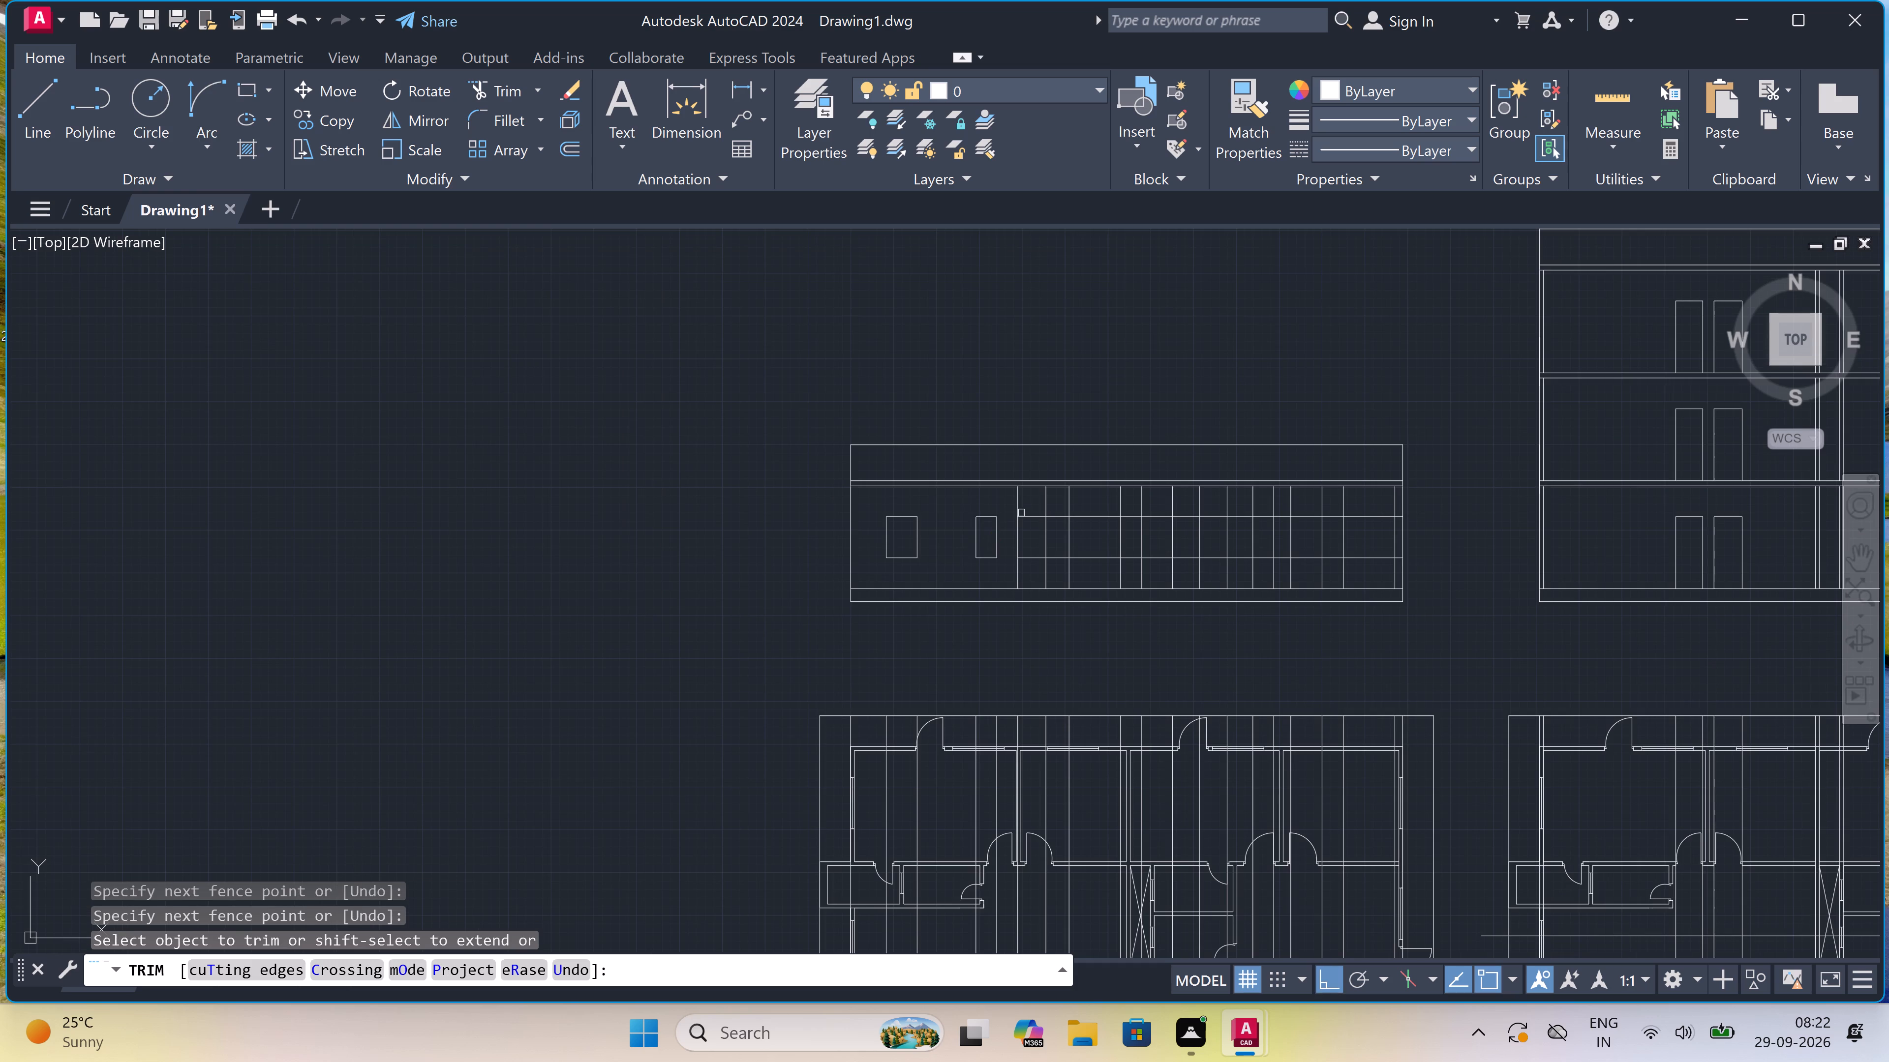
pyautogui.scroll(-2, 1023, 511)
pyautogui.scroll(4, 1004, 829)
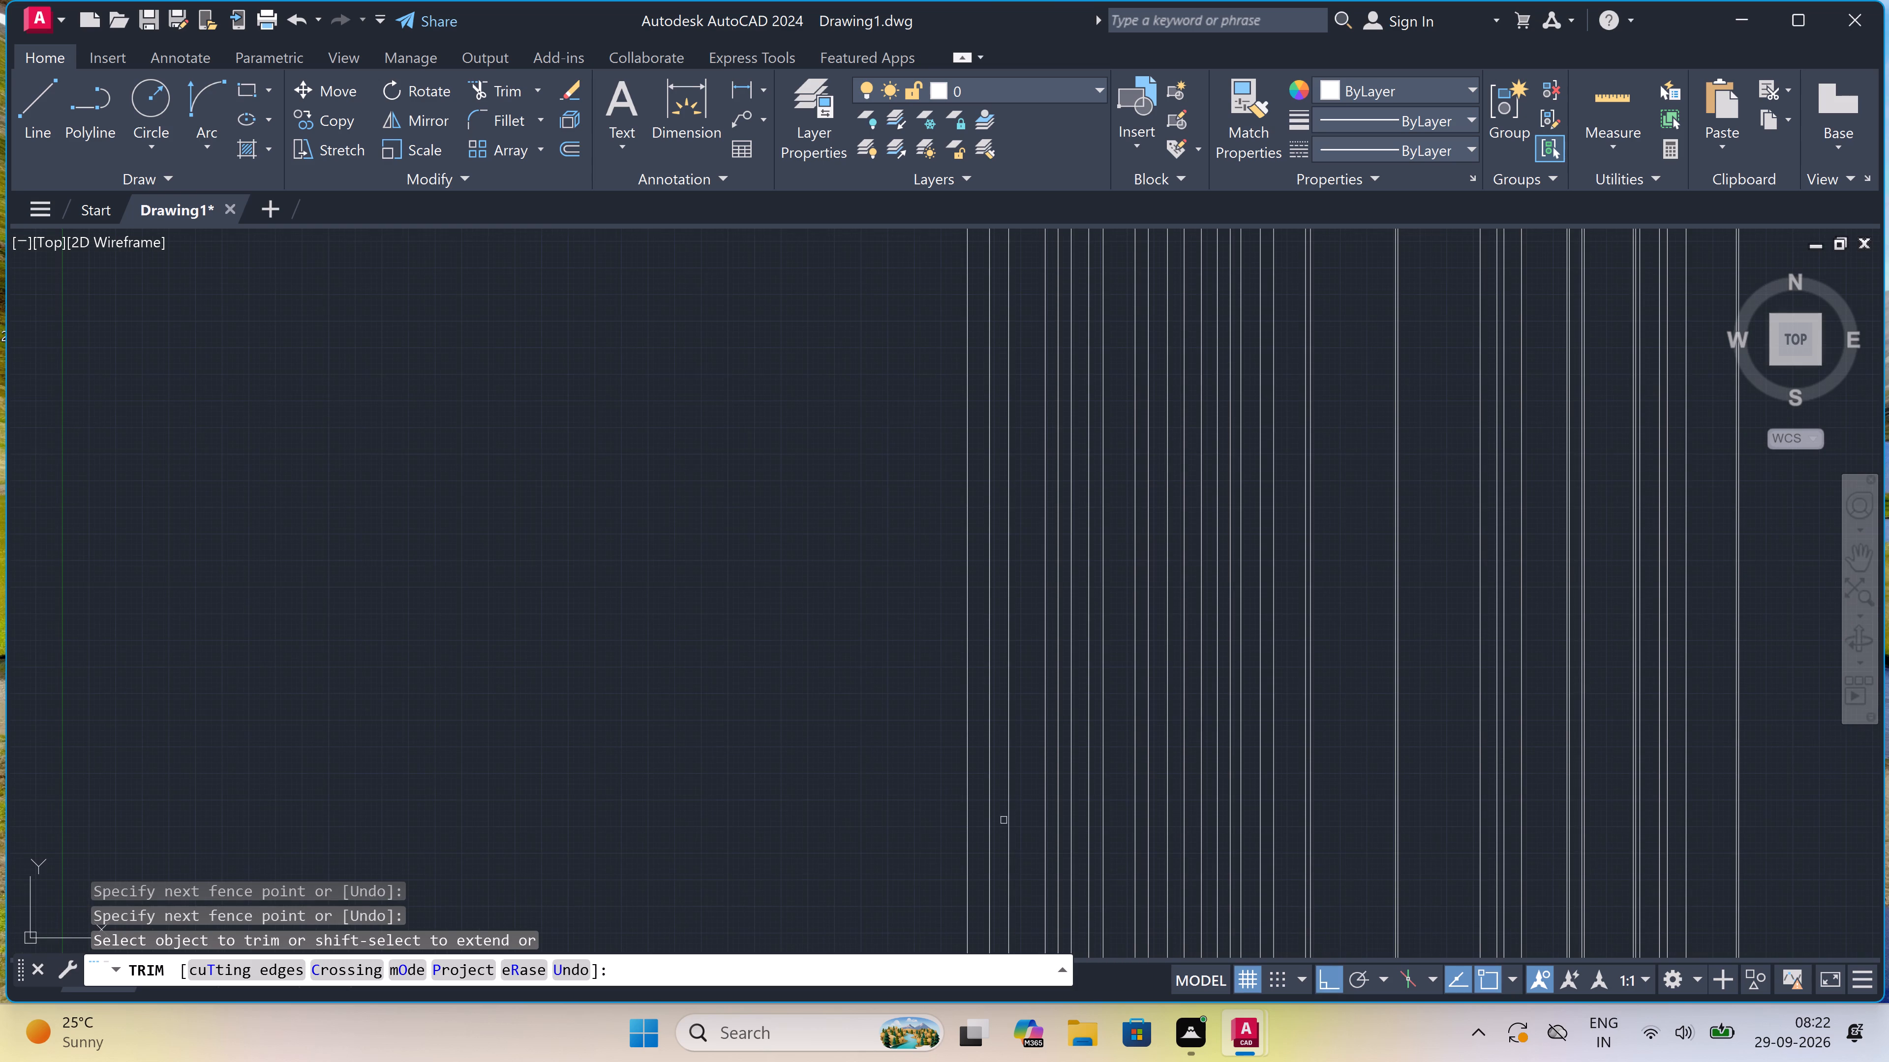
pyautogui.scroll(-3, 1023, 724)
pyautogui.scroll(3, 1008, 505)
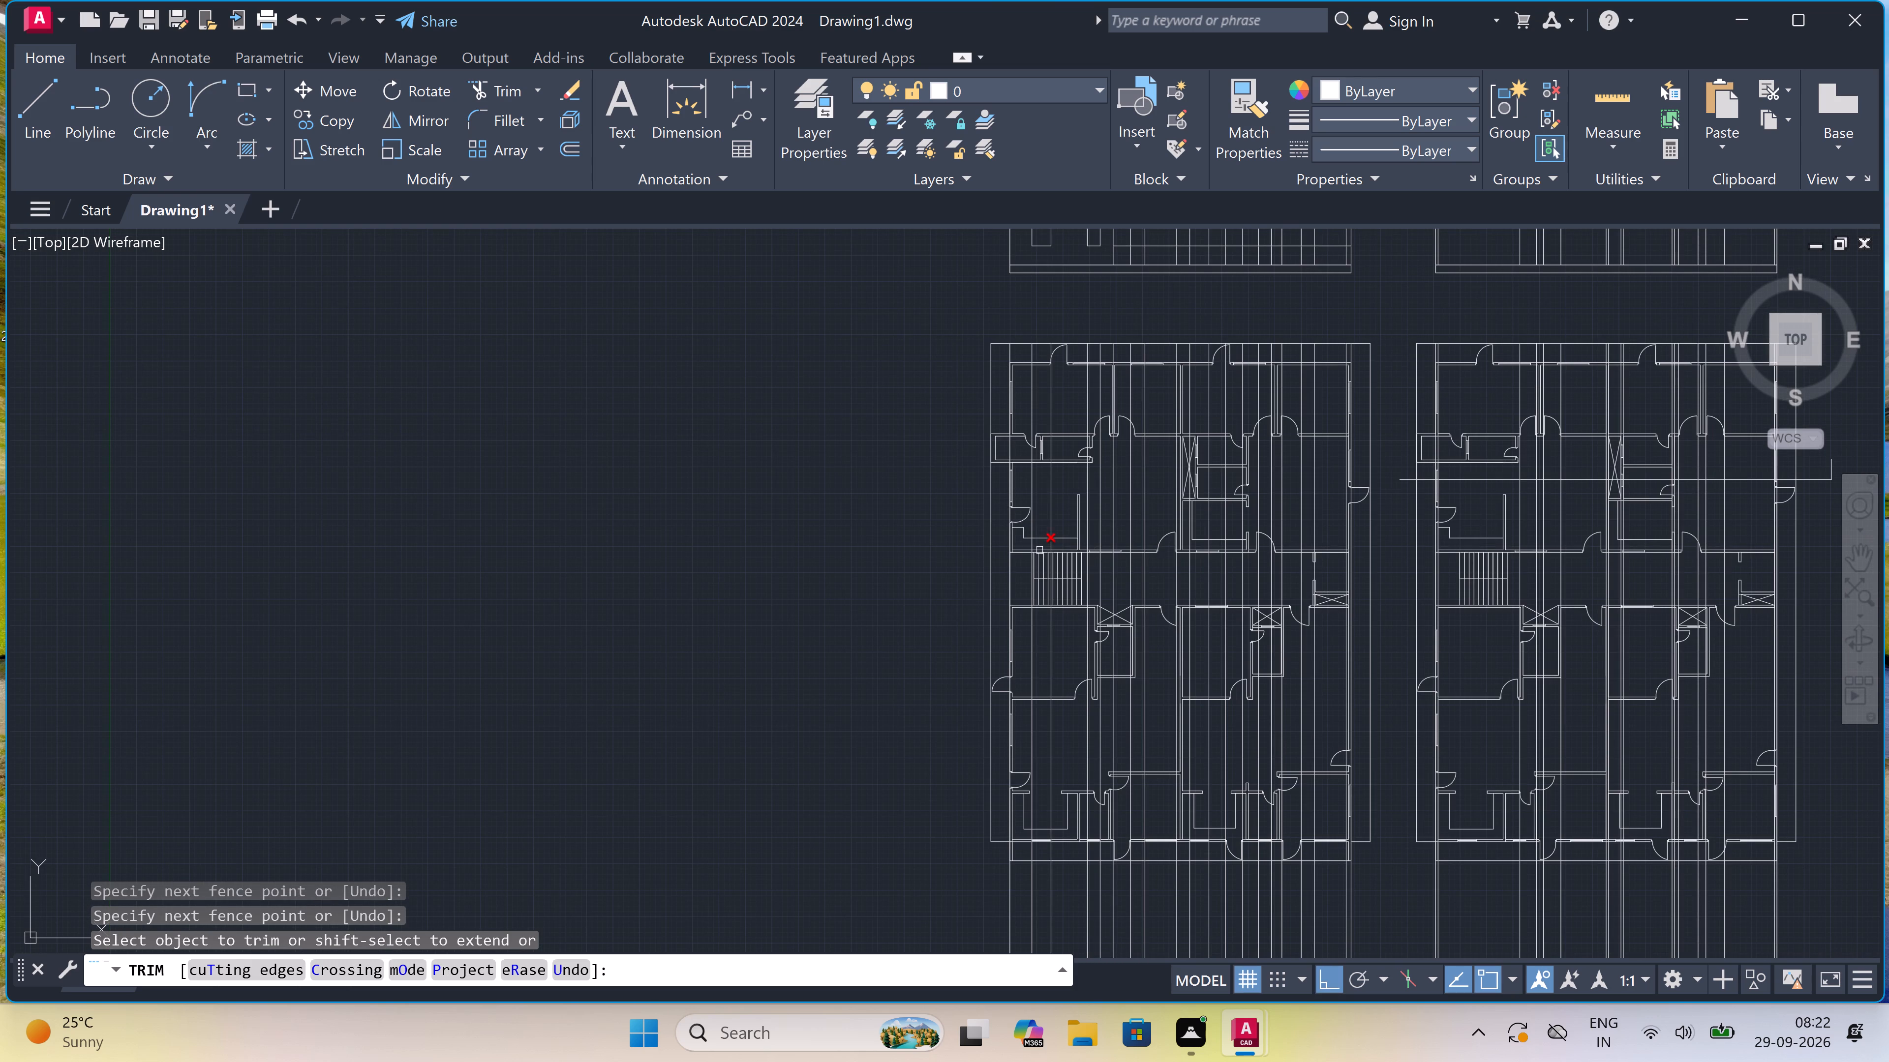
pyautogui.scroll(-2, 1039, 561)
pyautogui.scroll(3, 1058, 656)
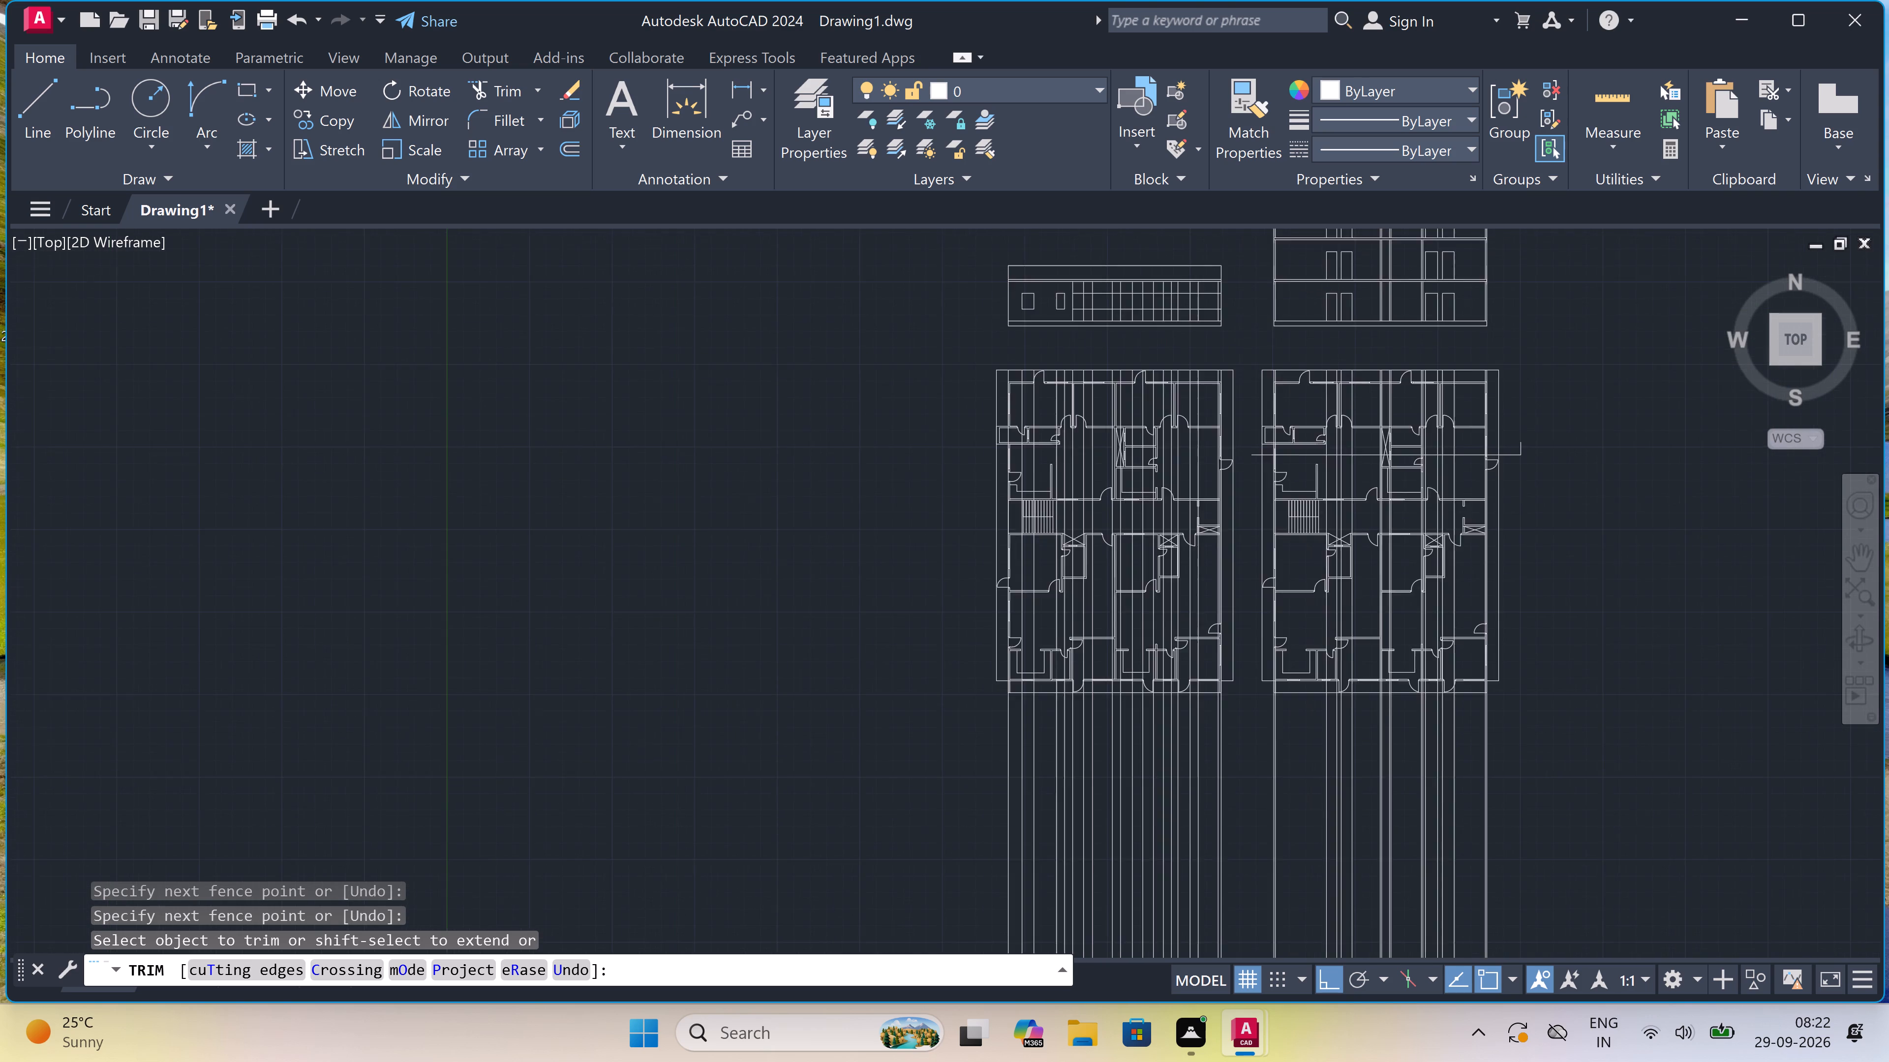
pyautogui.scroll(-3, 1058, 655)
pyautogui.scroll(2, 1064, 630)
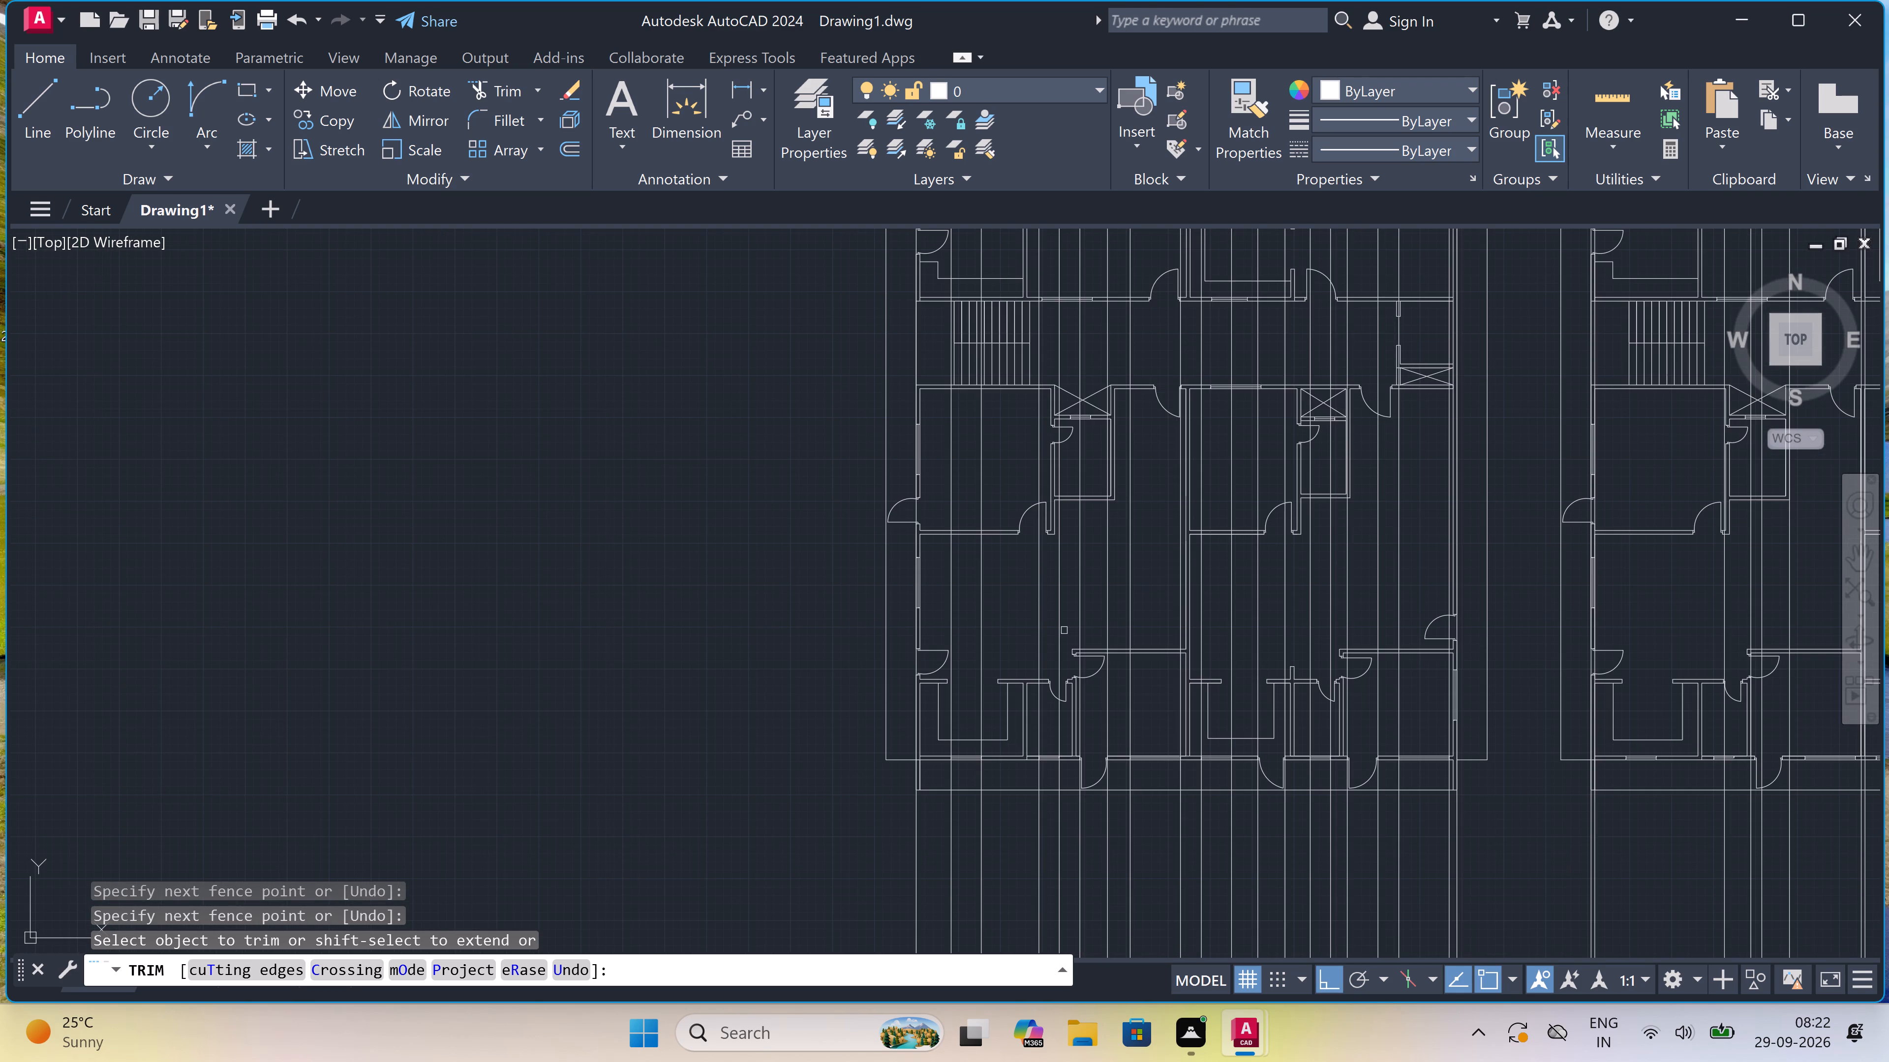
pyautogui.scroll(-3, 1068, 648)
pyautogui.scroll(3, 1069, 444)
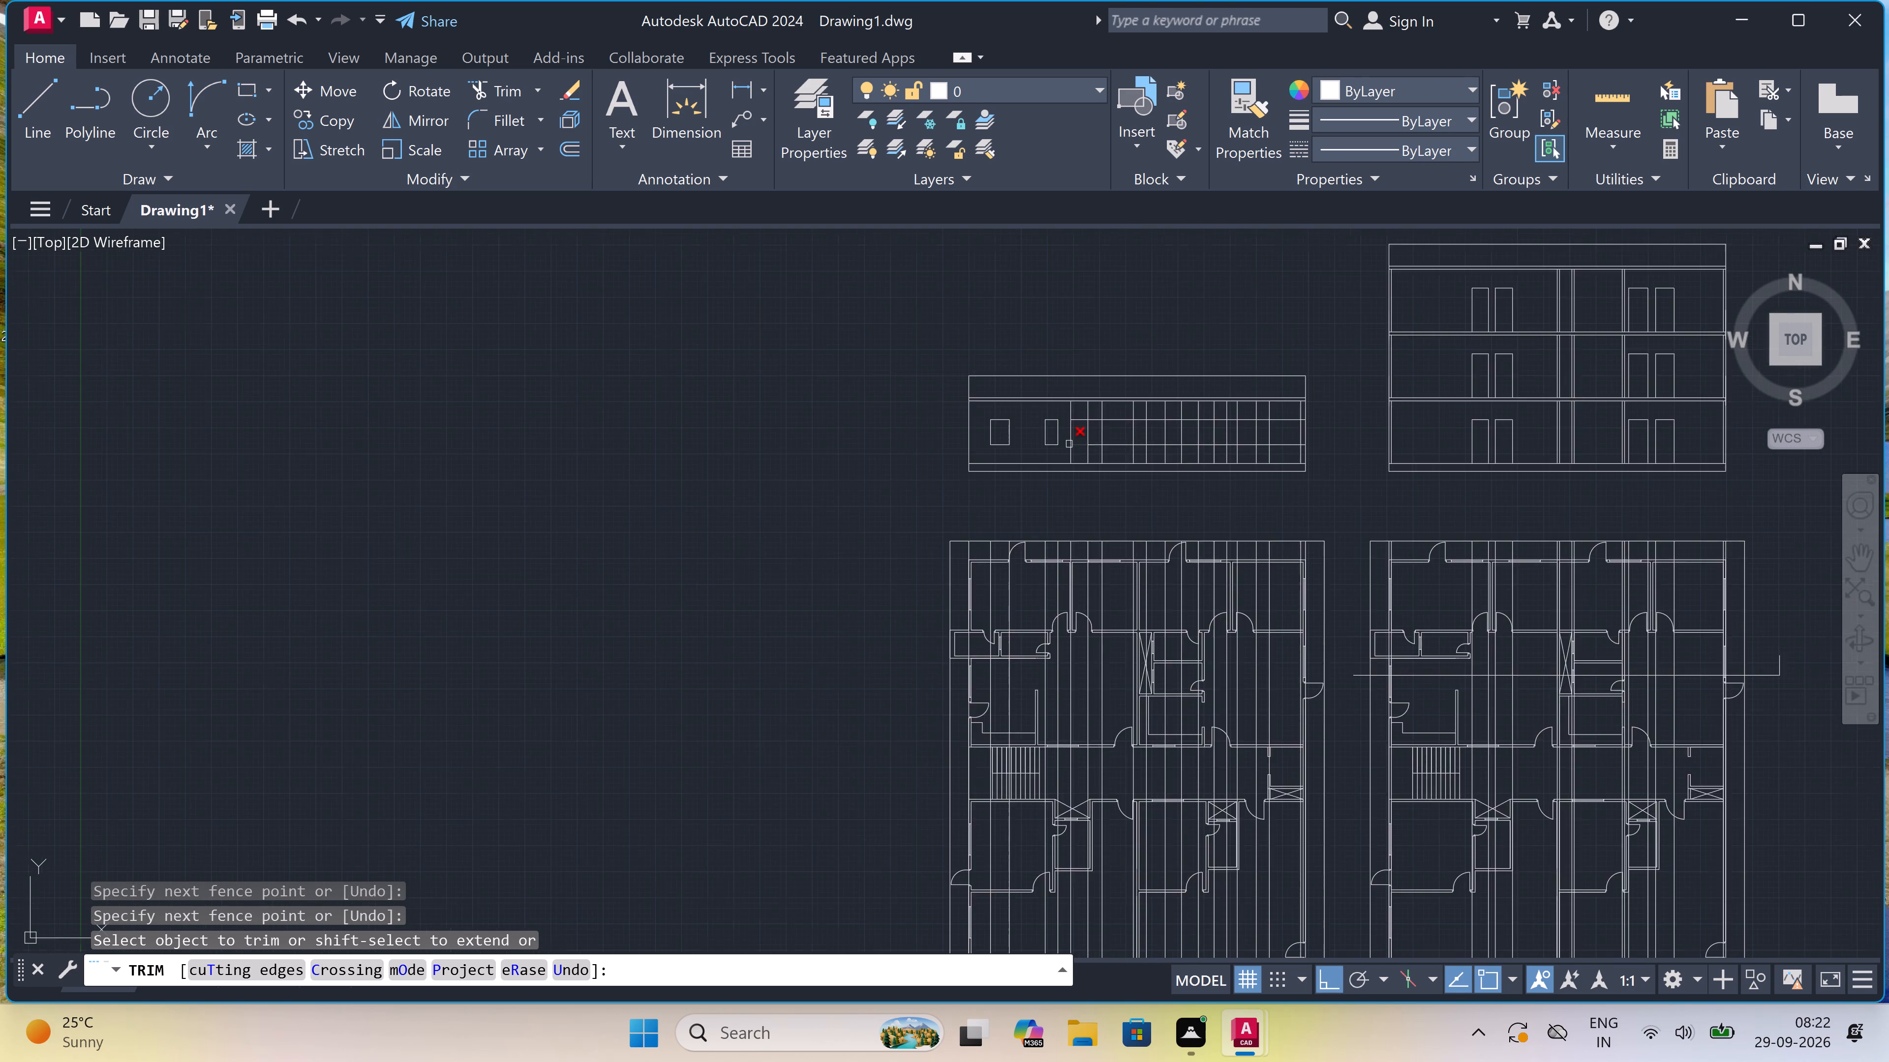
# Trim the grid lines around the next pair of verticals east of the narrow window, leaving a door outline that reaches the floor line.
pyautogui.scroll(2, 1083, 417)
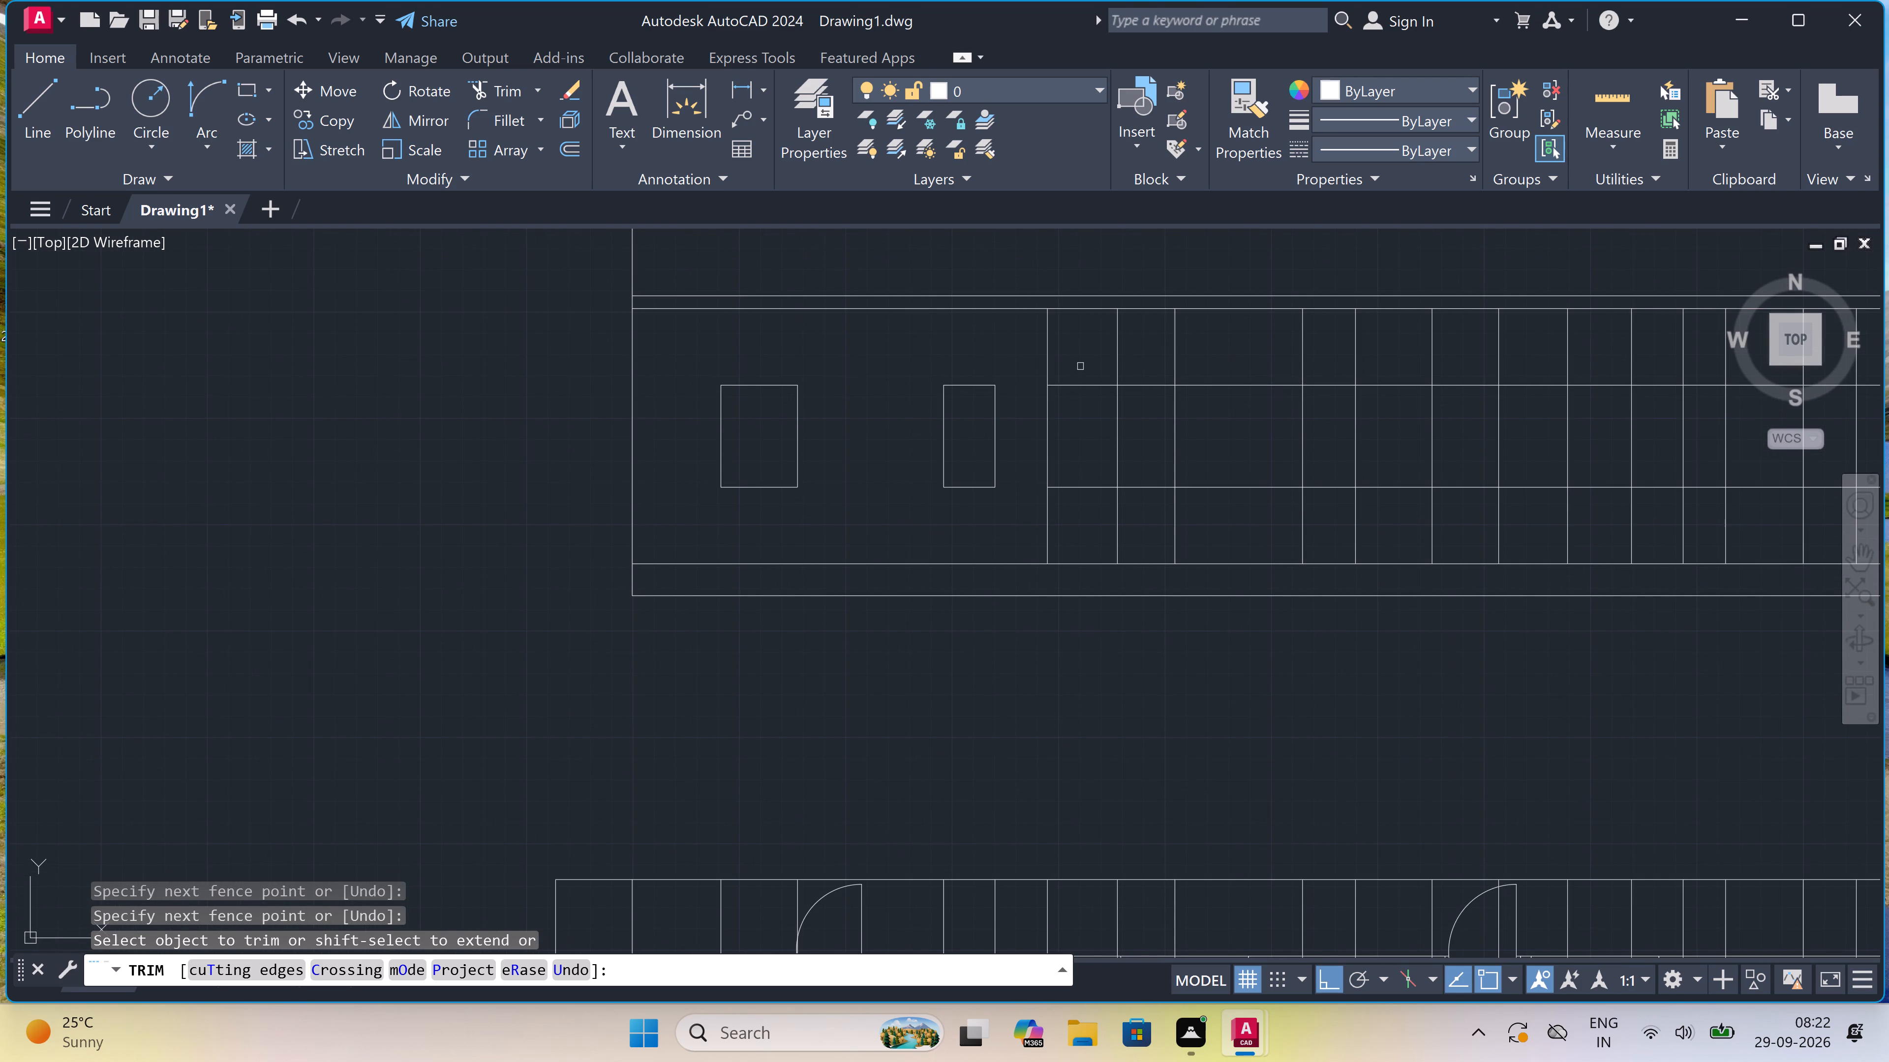
pyautogui.click(1023, 337)
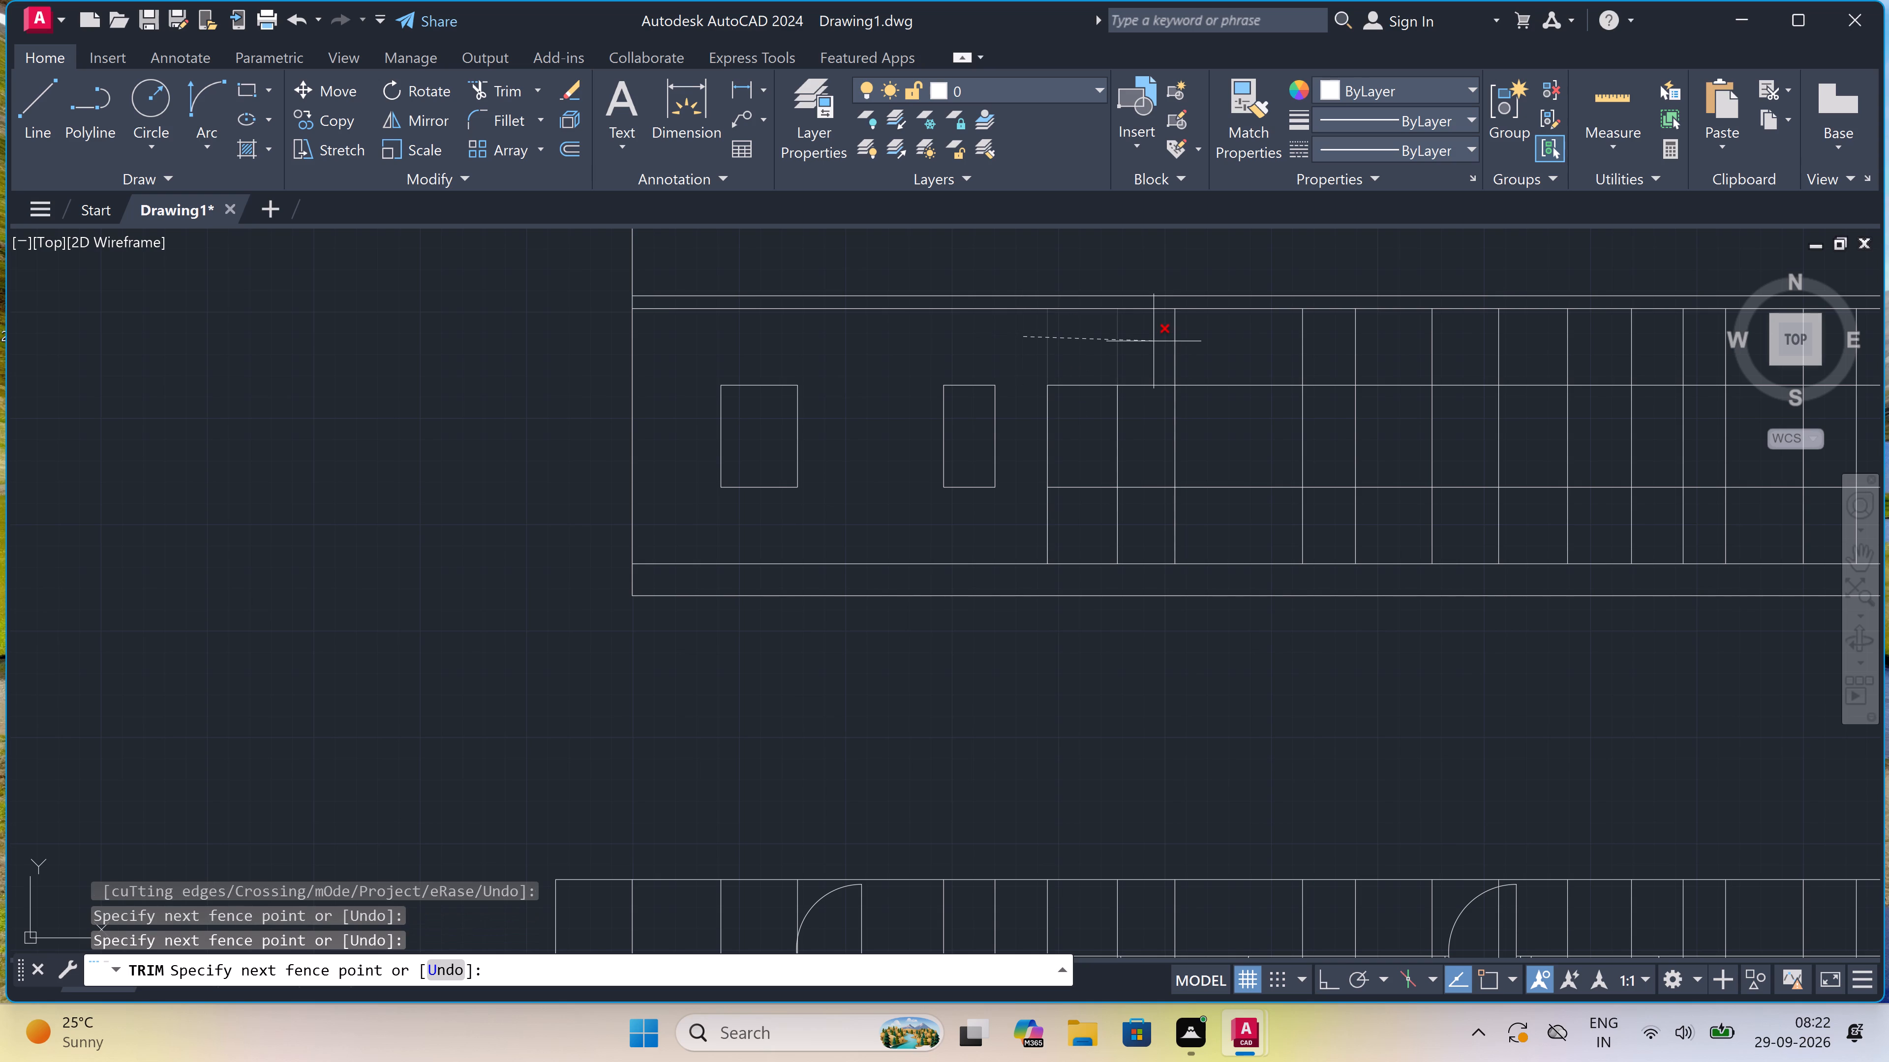
pyautogui.click(1154, 341)
pyautogui.click(1154, 341)
pyautogui.moveTo(1150, 516); pyautogui.dragTo(1160, 525)
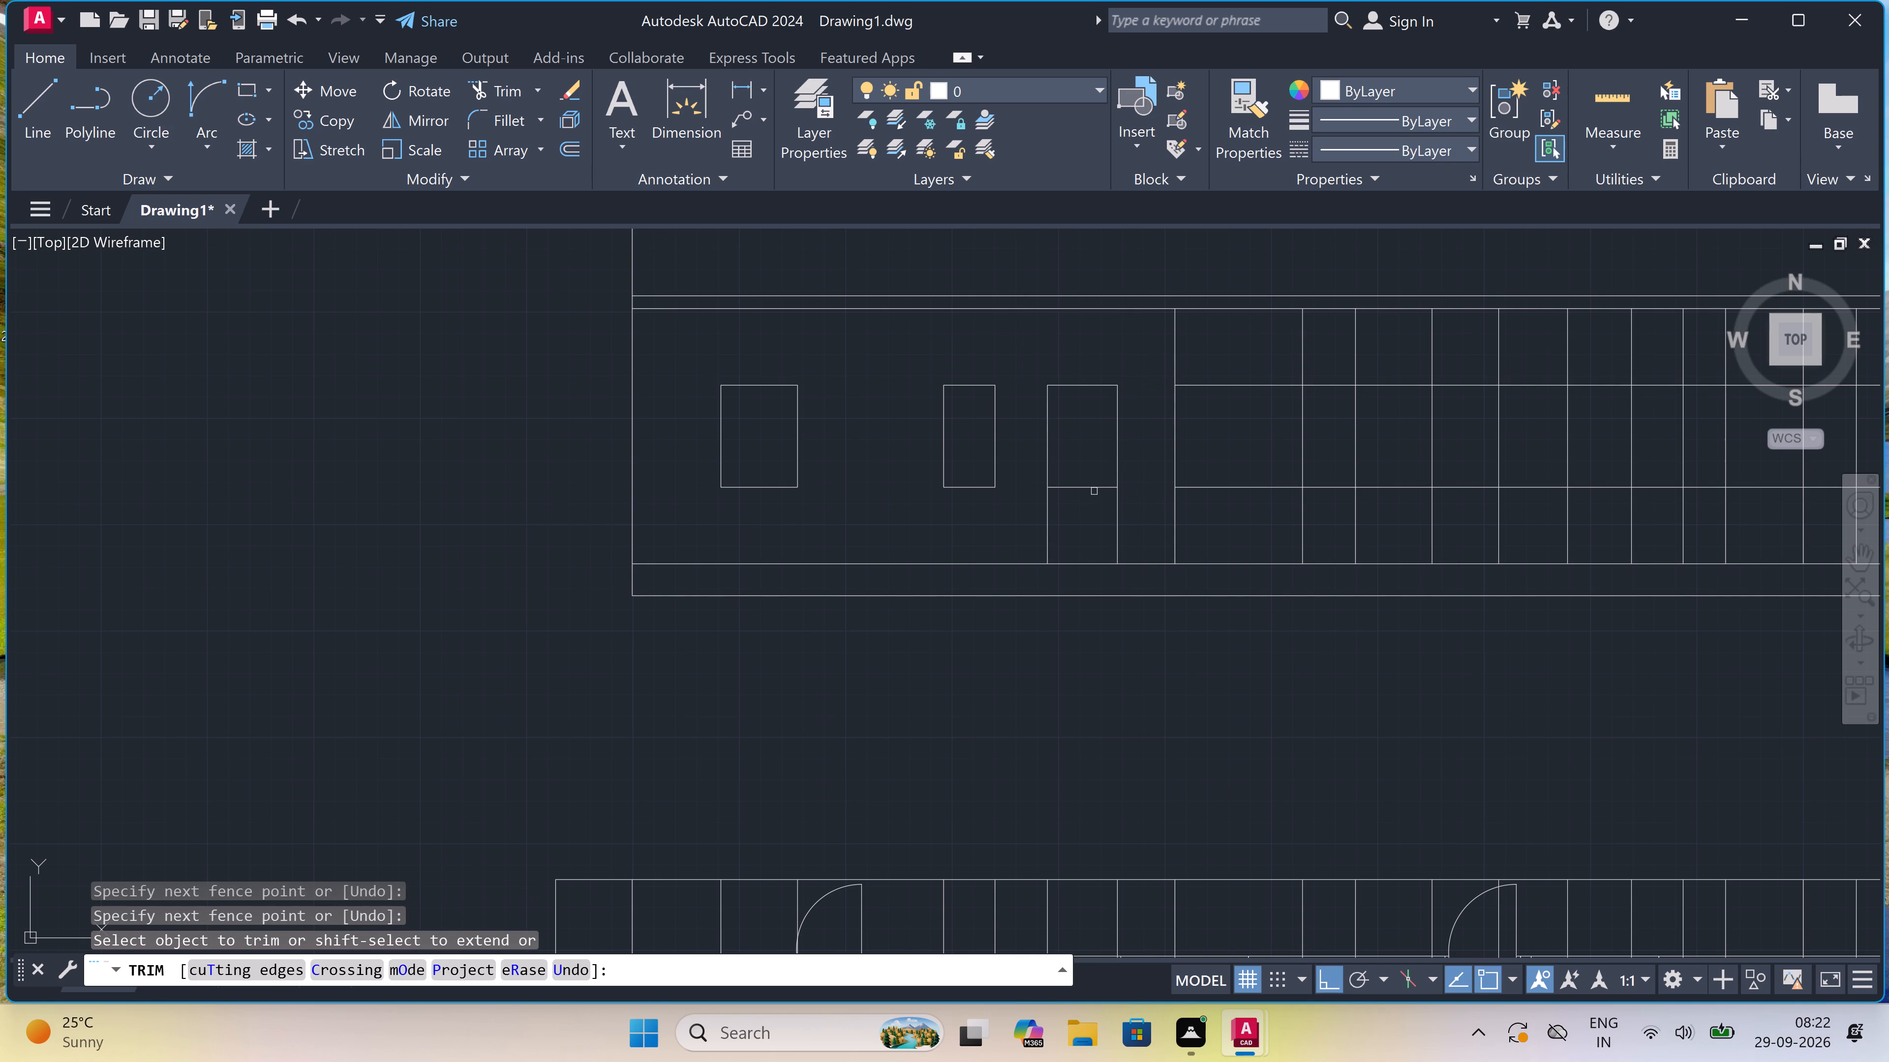
pyautogui.click(1088, 484)
# Trim the grid lines around the next pair of verticals east of the door, leaving a wide closed window outline between the middle horizontals.
pyautogui.scroll(-1, 1091, 485)
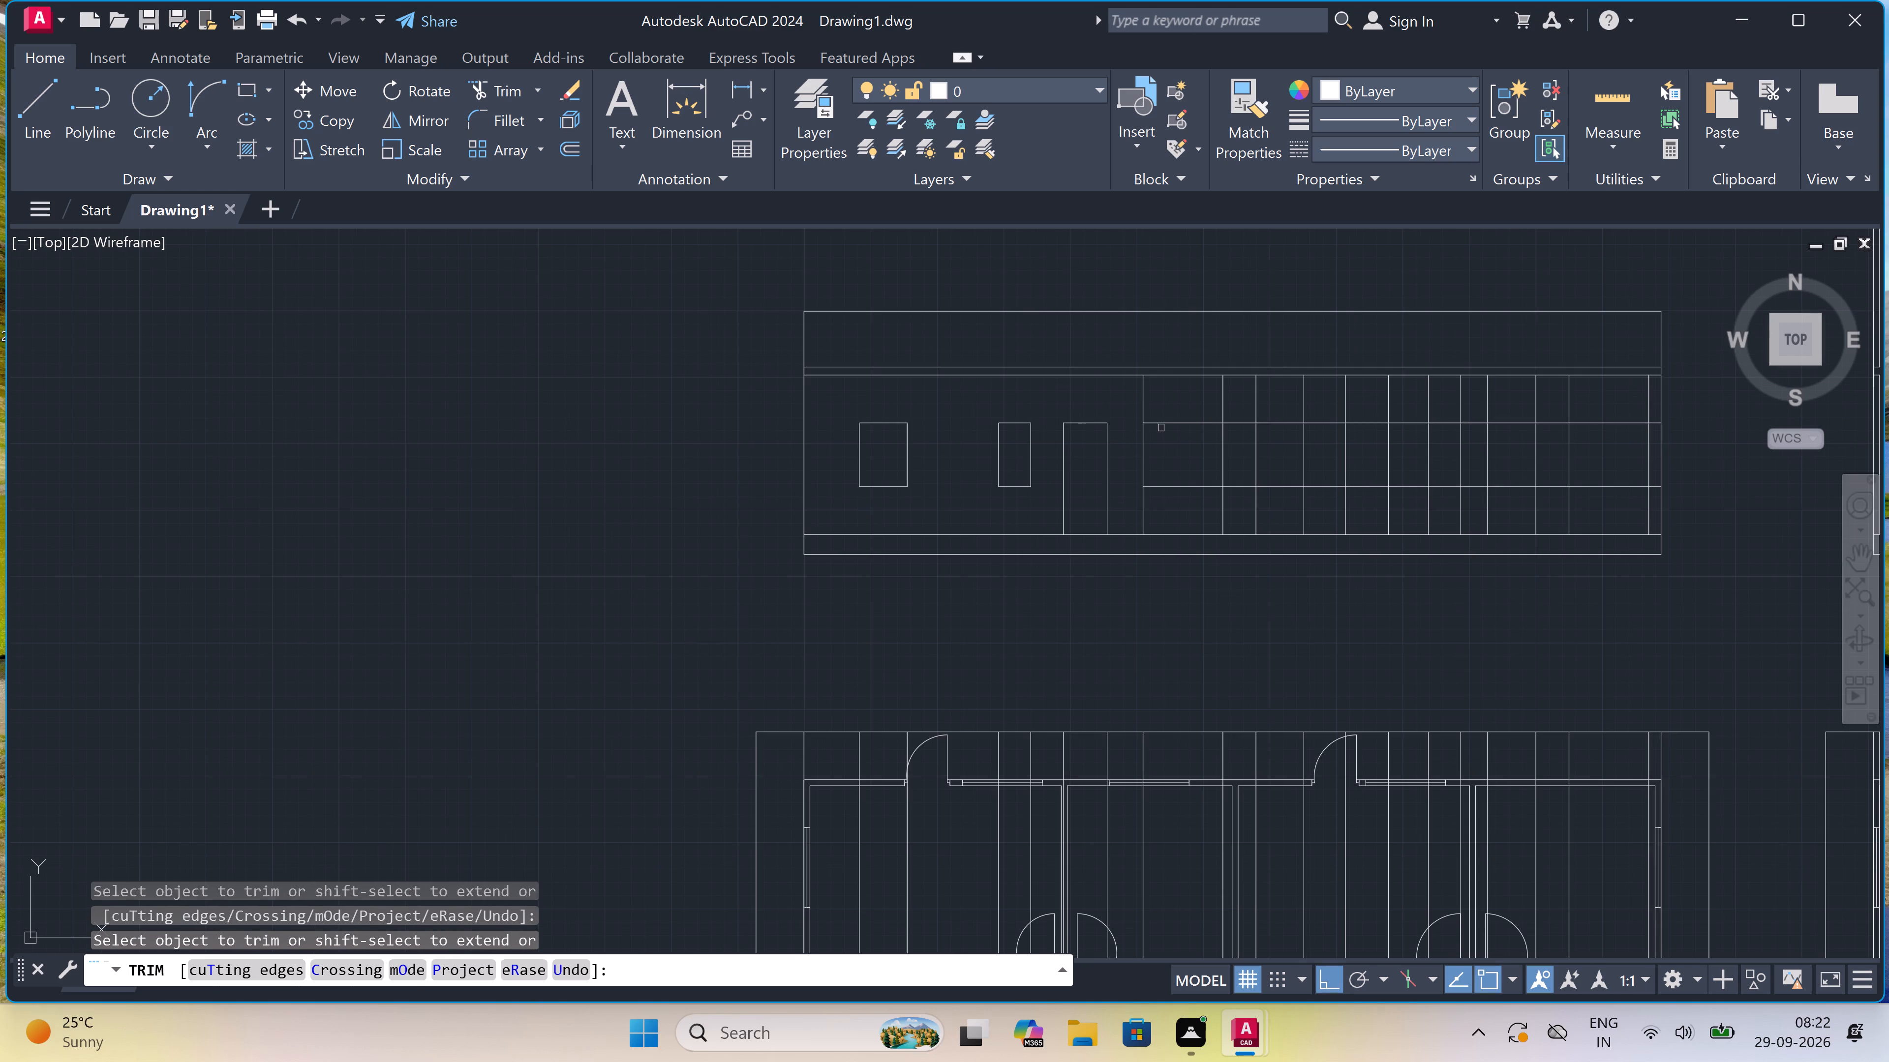
pyautogui.scroll(2, 1211, 392)
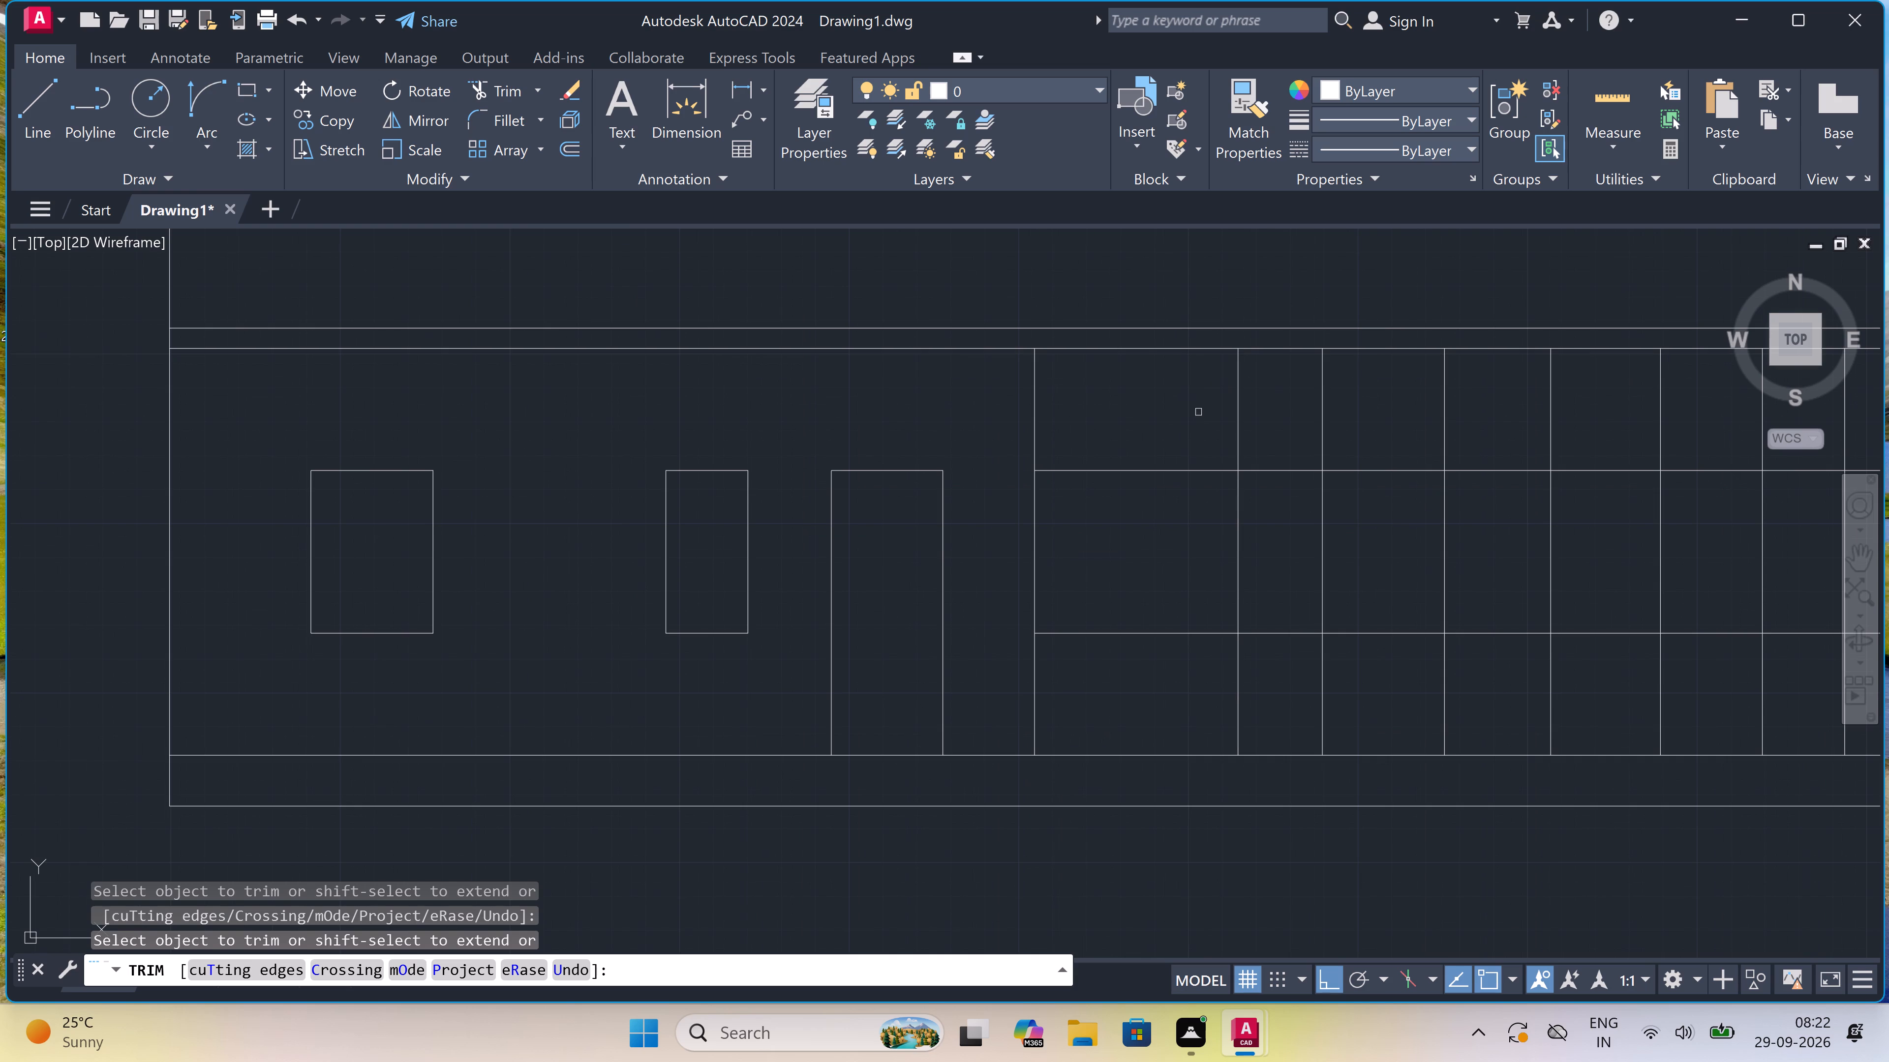
pyautogui.click(1153, 426)
pyautogui.click(979, 418)
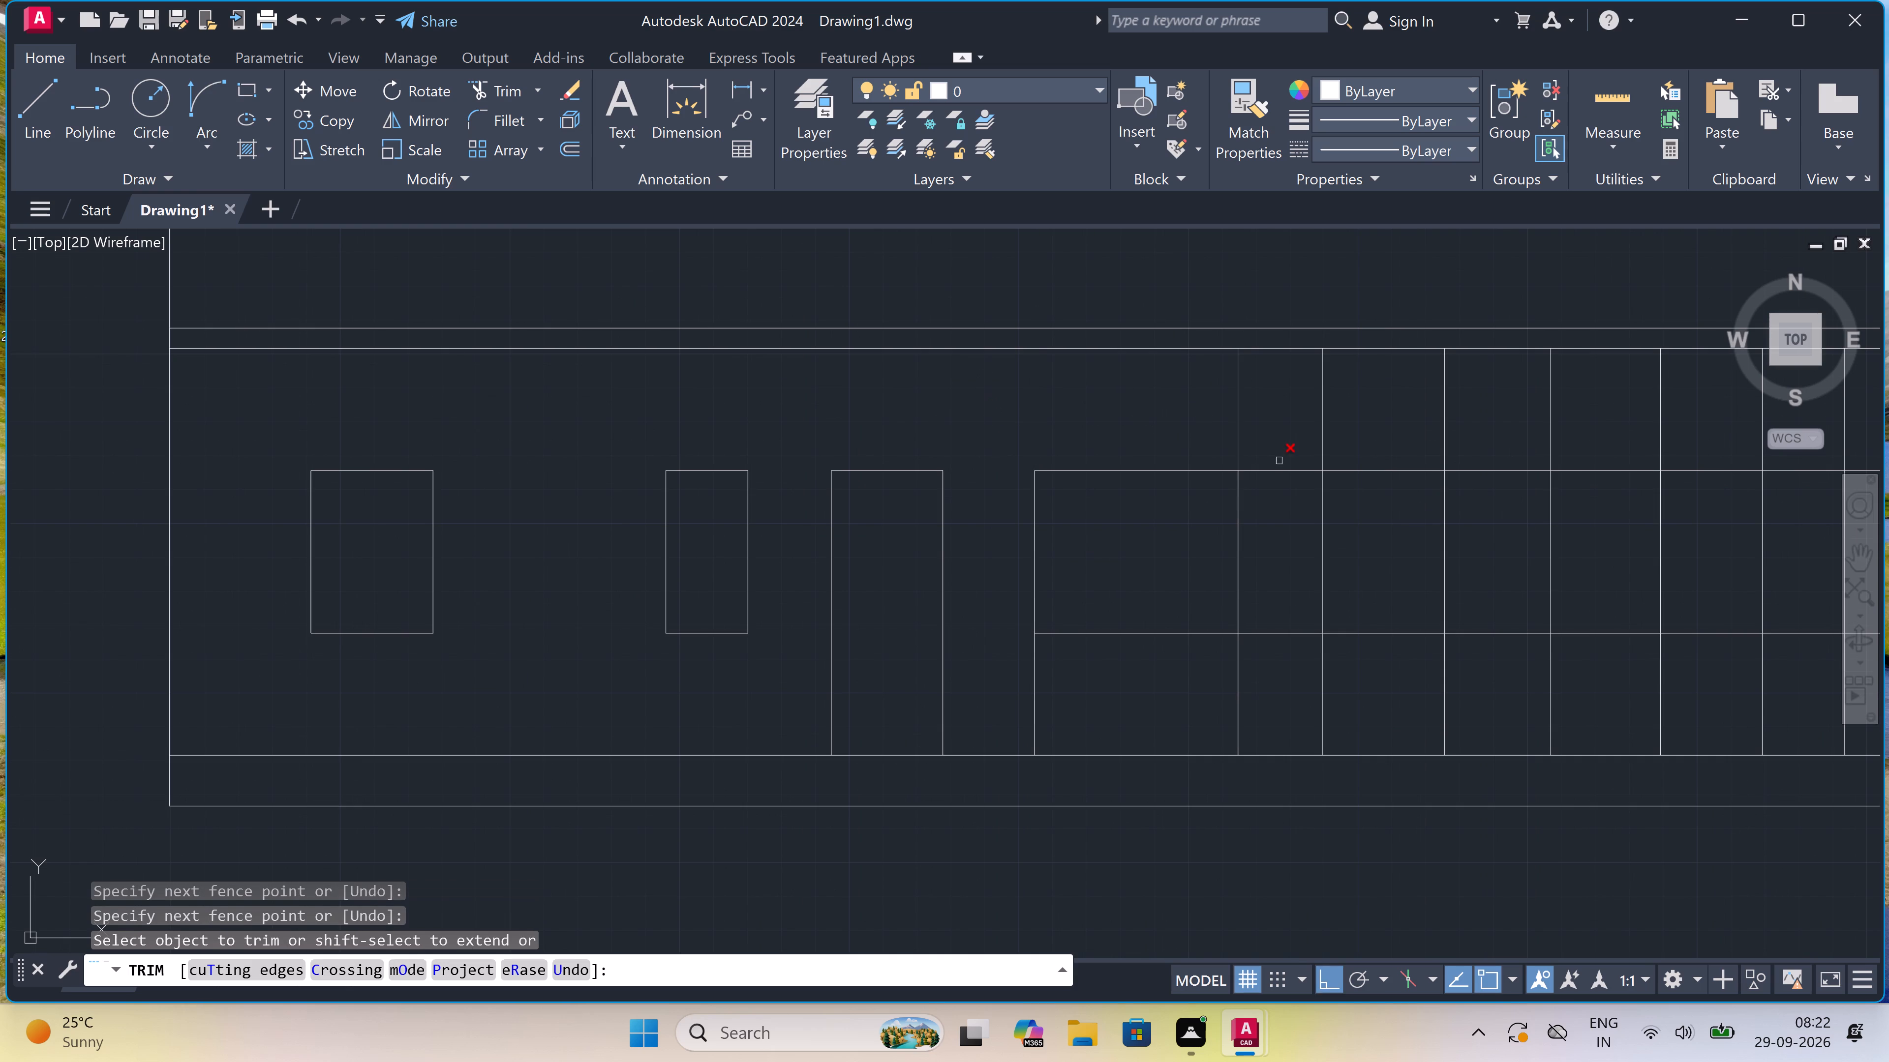
pyautogui.moveTo(1327, 557); pyautogui.dragTo(1349, 585)
pyautogui.moveTo(1275, 470); pyautogui.dragTo(1280, 487)
pyautogui.click(1282, 496)
pyautogui.click(1286, 643)
pyautogui.click(1266, 697)
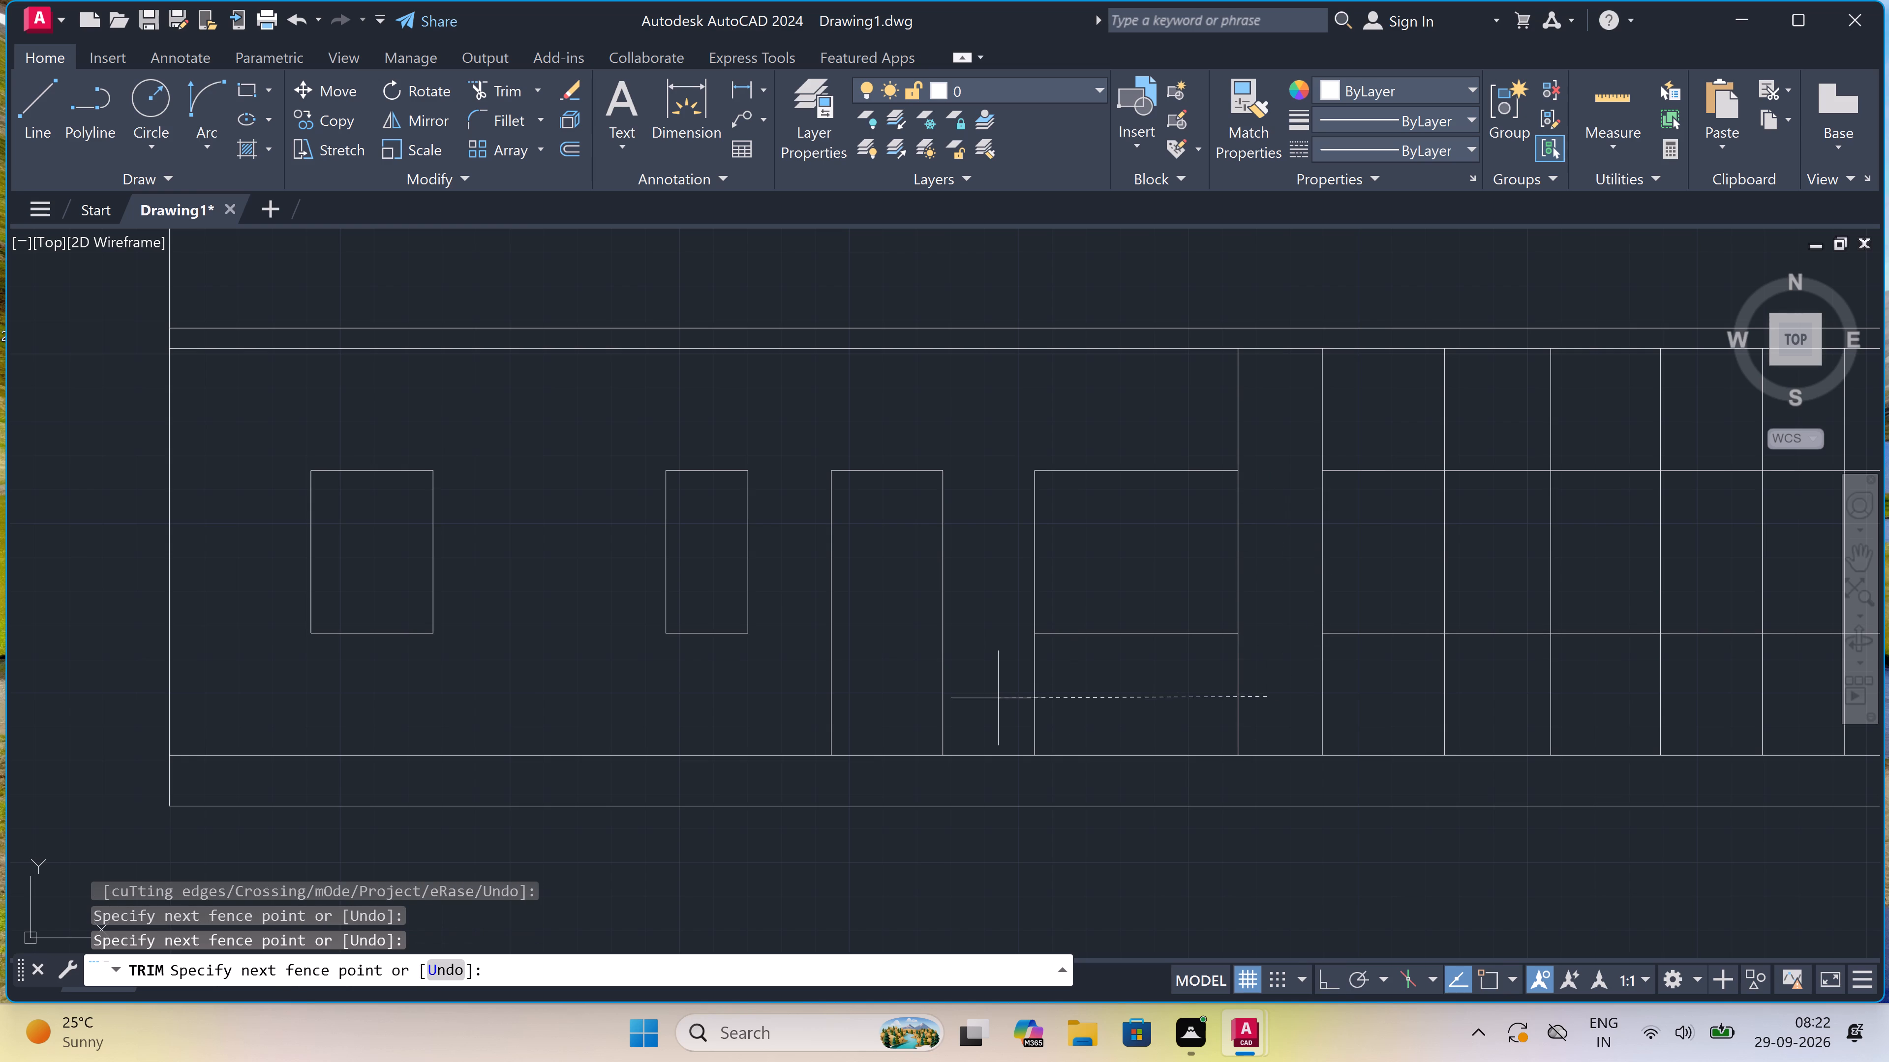
pyautogui.click(998, 698)
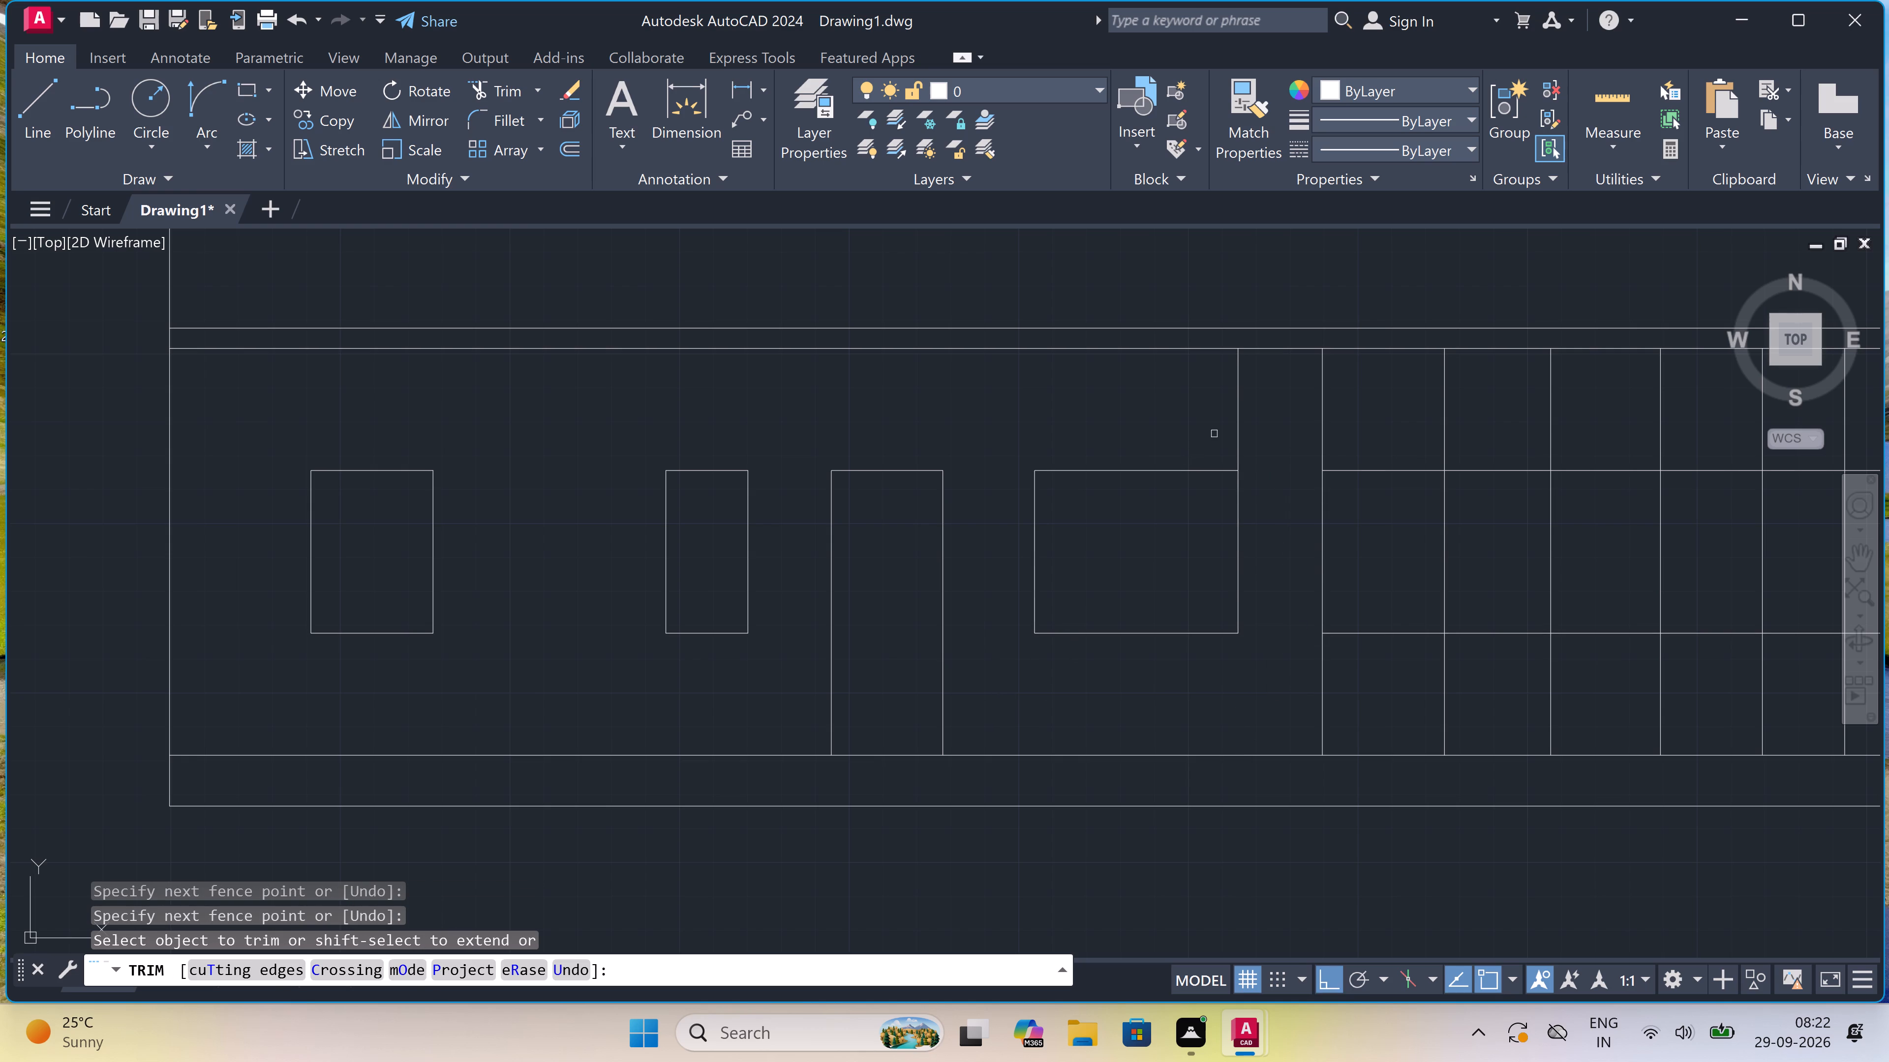
pyautogui.click(1229, 421)
pyautogui.click(1260, 400)
# Examine the west plan's south wall to identify which opening follows the wide window.
pyautogui.scroll(-3, 889, 462)
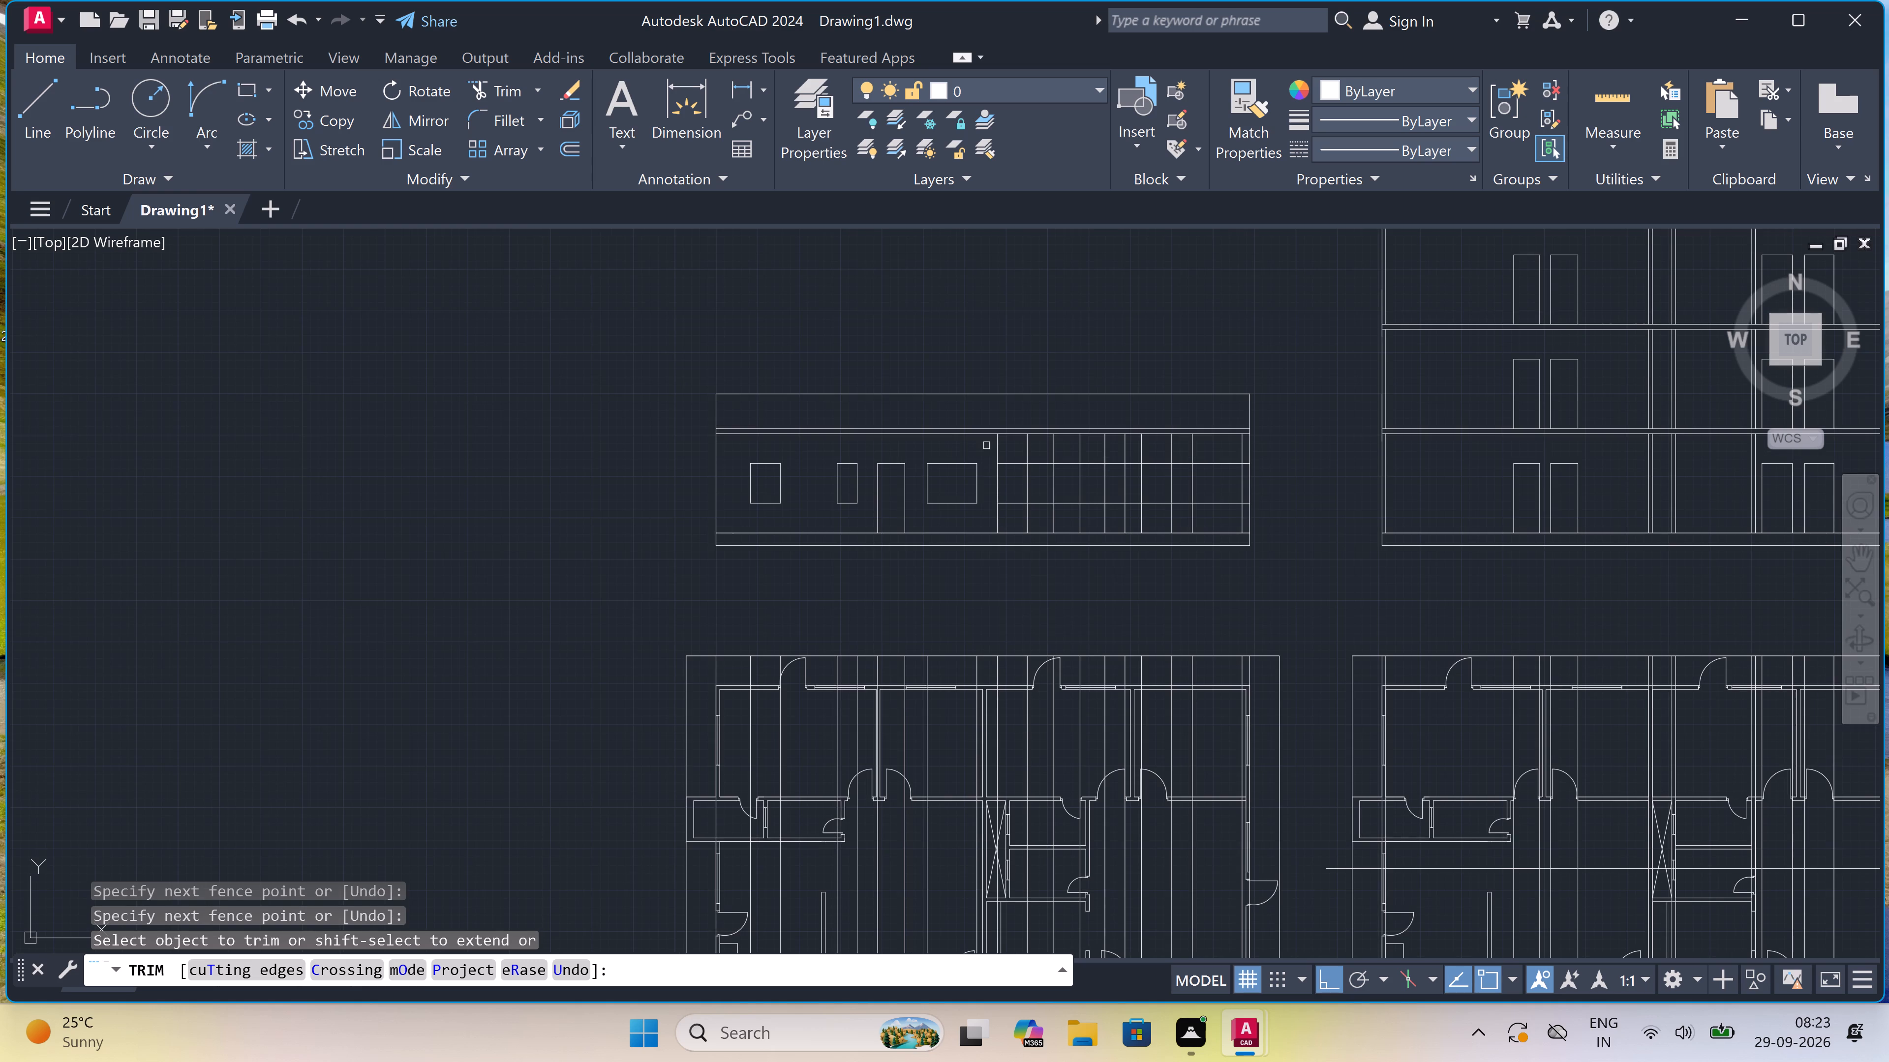
pyautogui.scroll(-2, 986, 445)
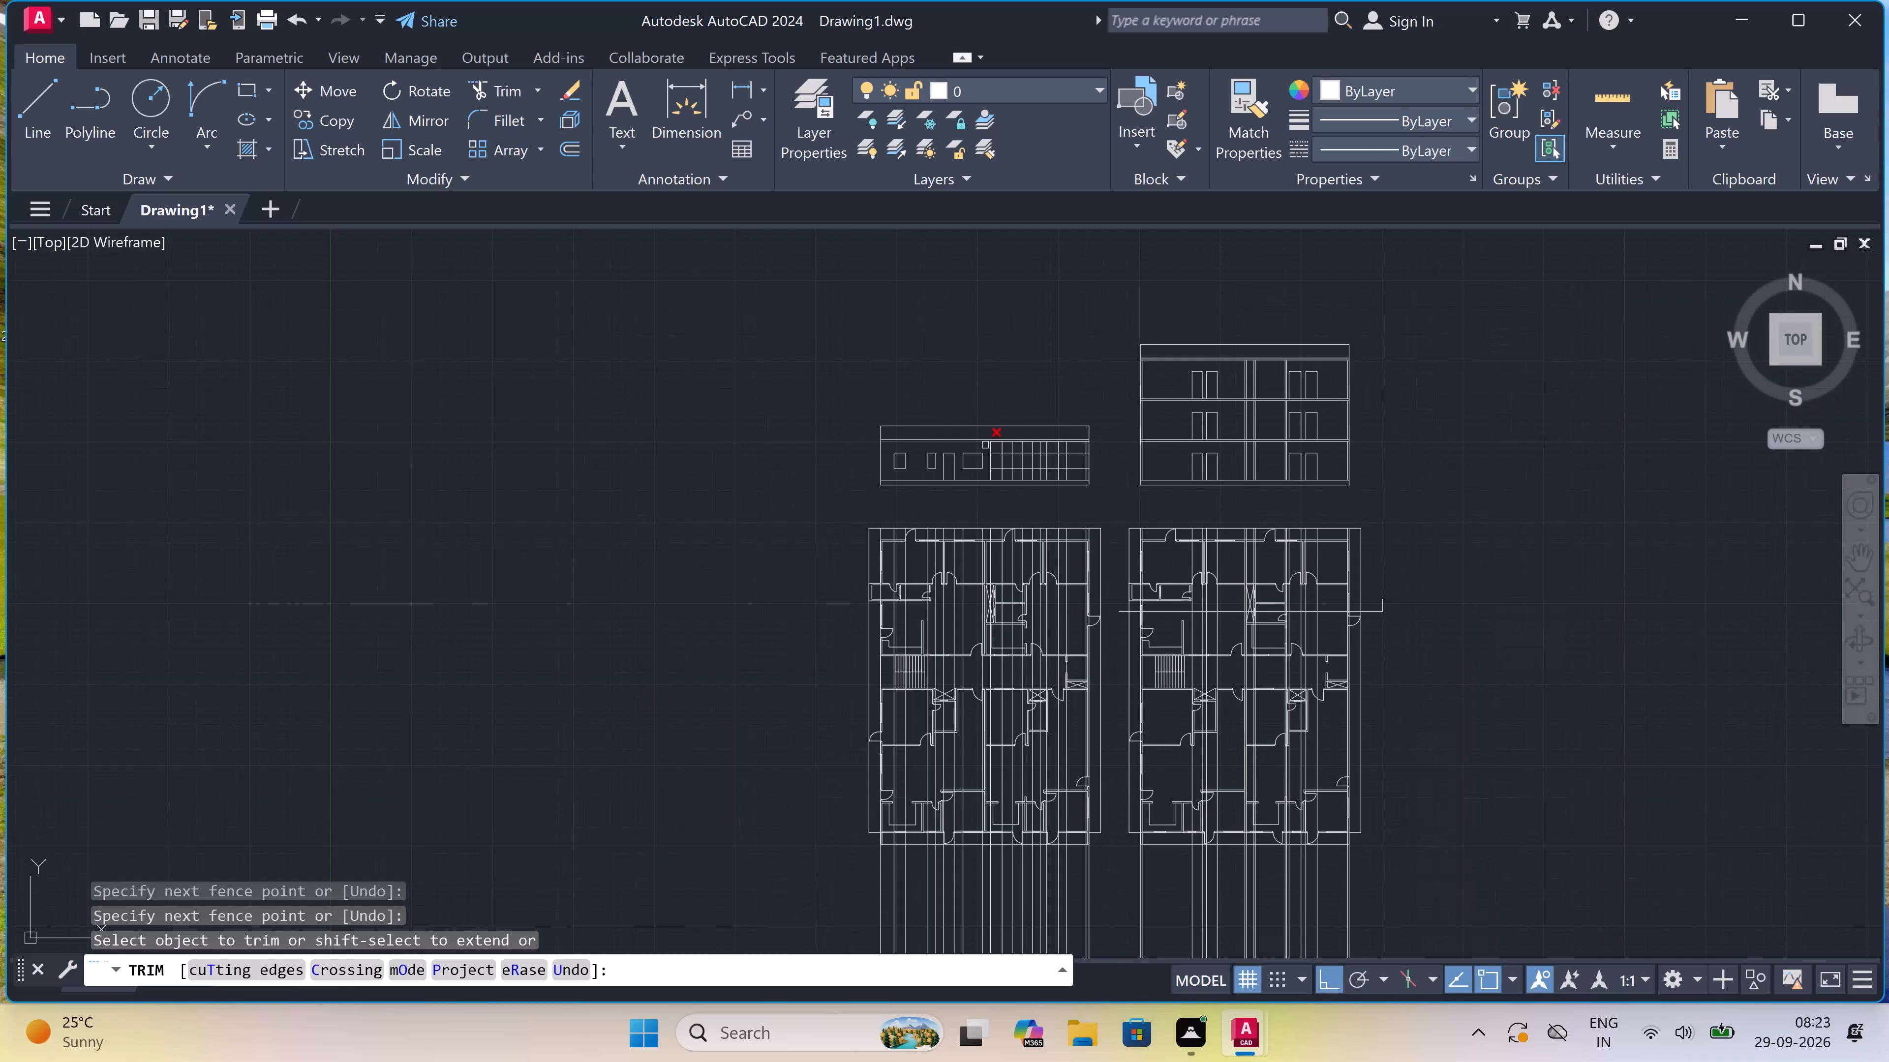
pyautogui.scroll(1, 985, 445)
pyautogui.scroll(-1, 1001, 466)
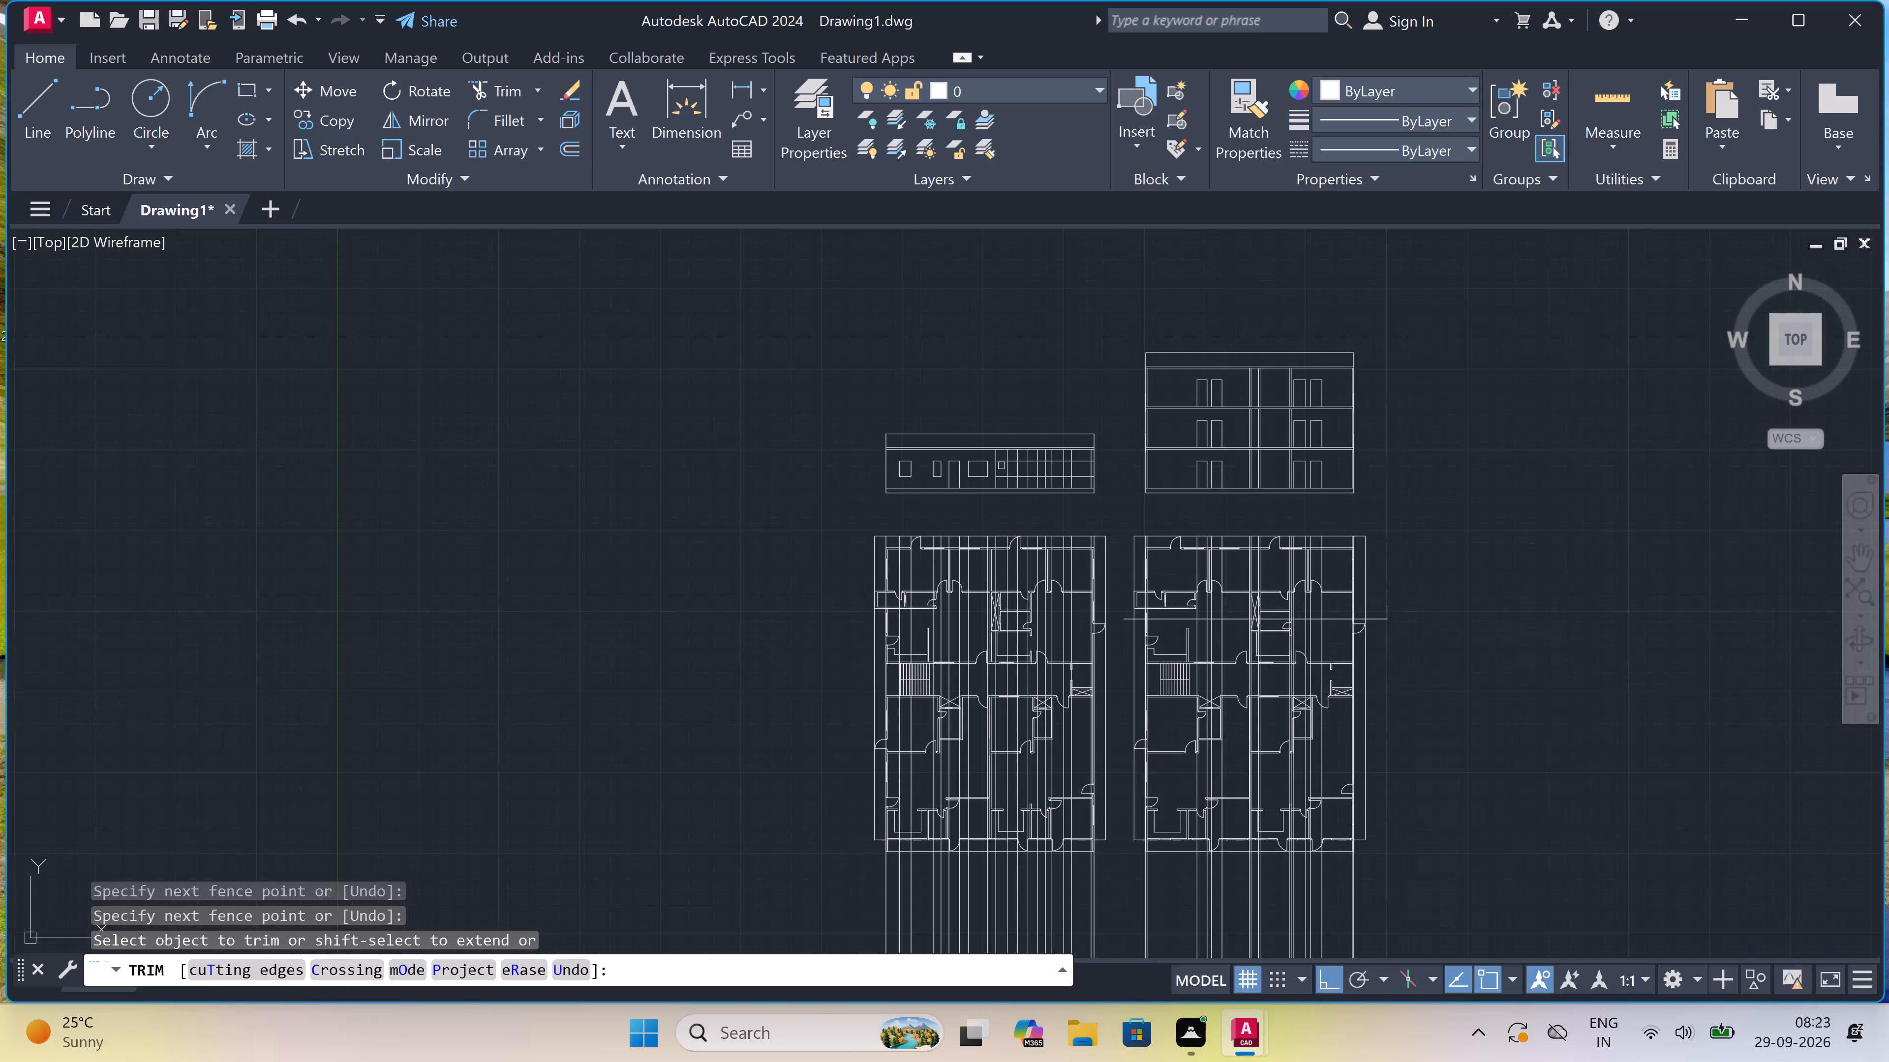
pyautogui.scroll(3, 971, 892)
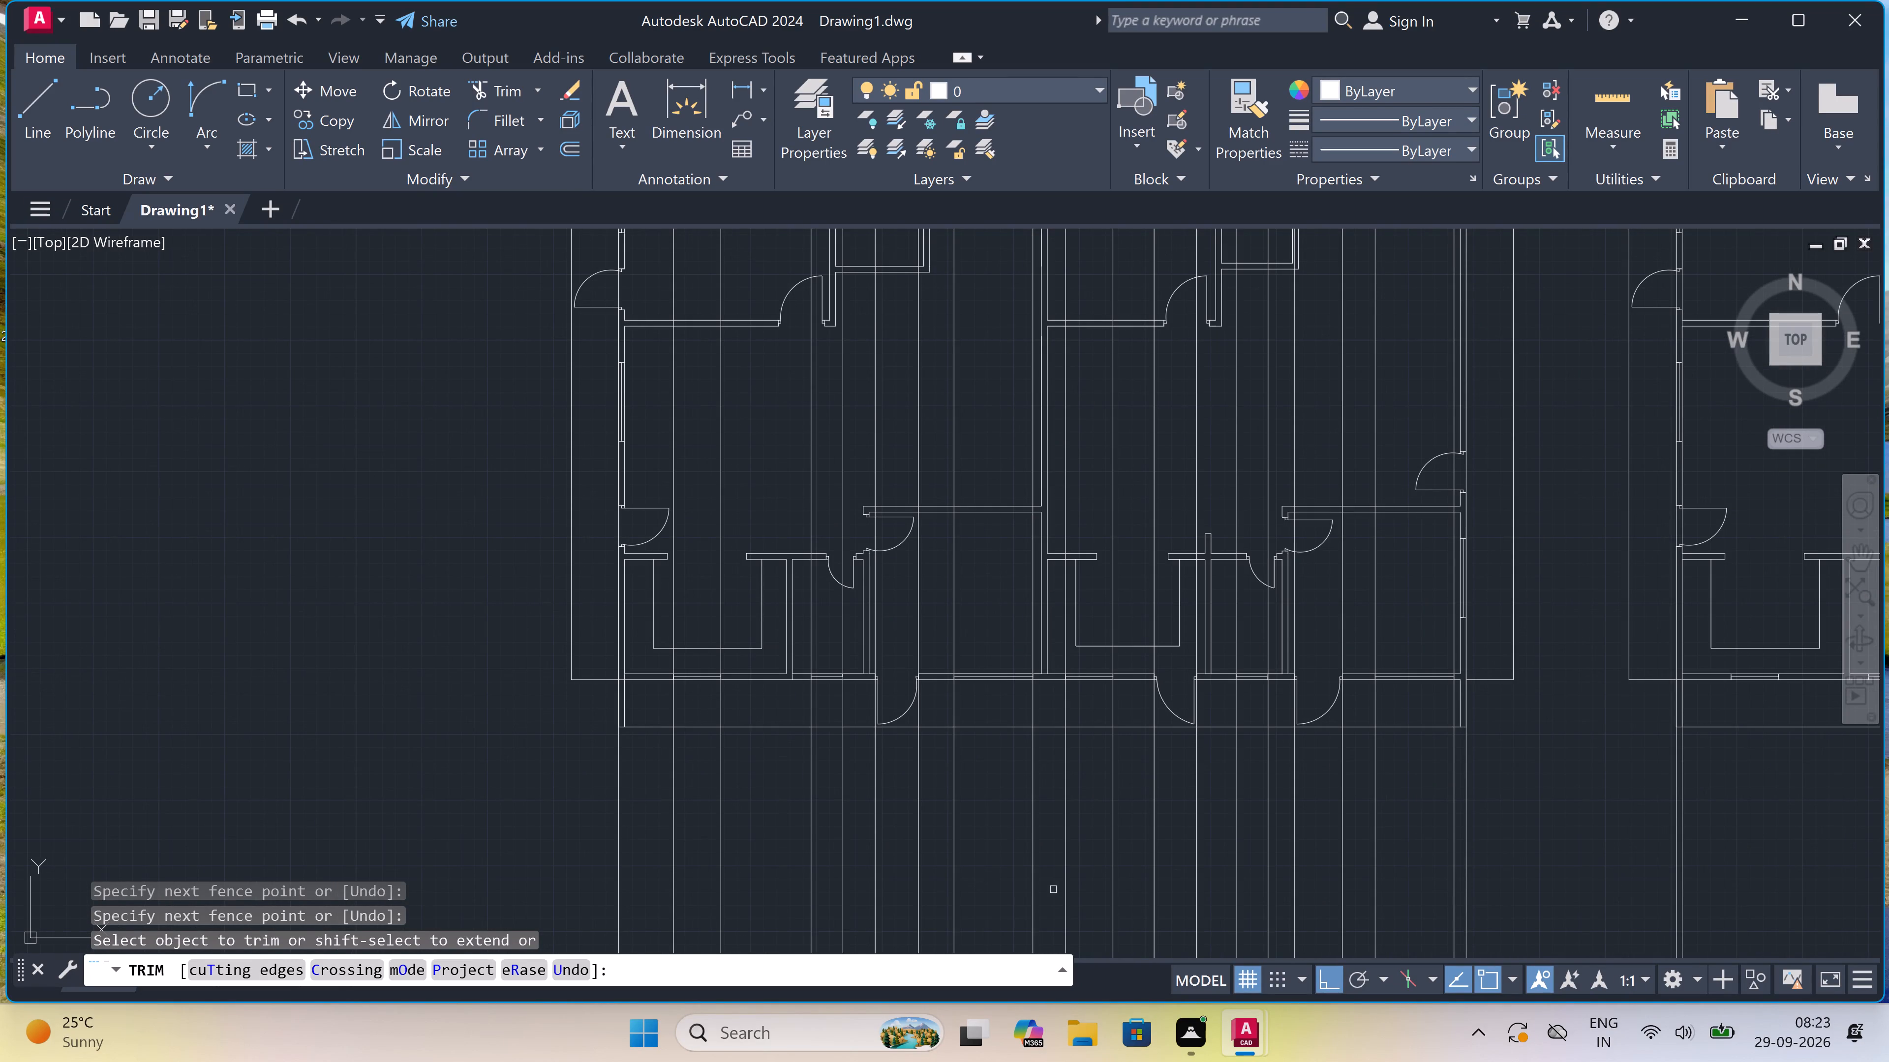
pyautogui.scroll(-3, 1075, 912)
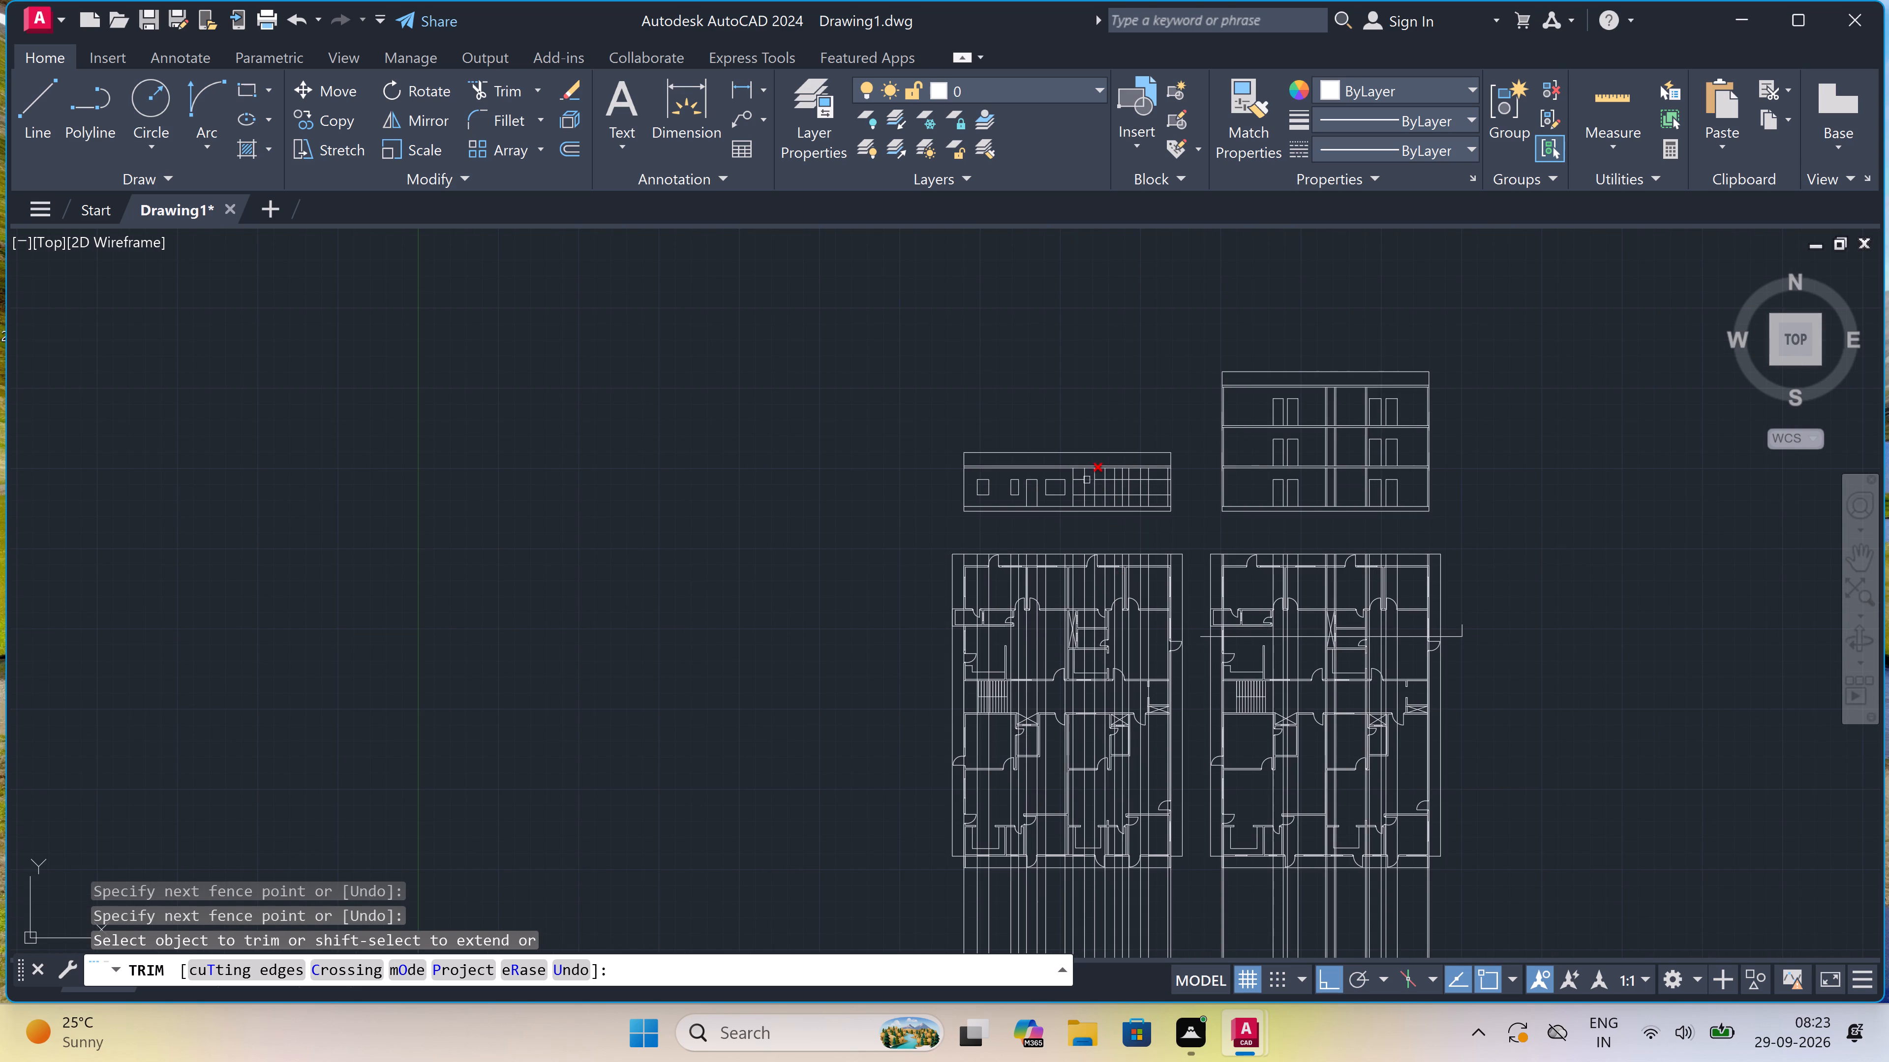
pyautogui.scroll(1, 1061, 501)
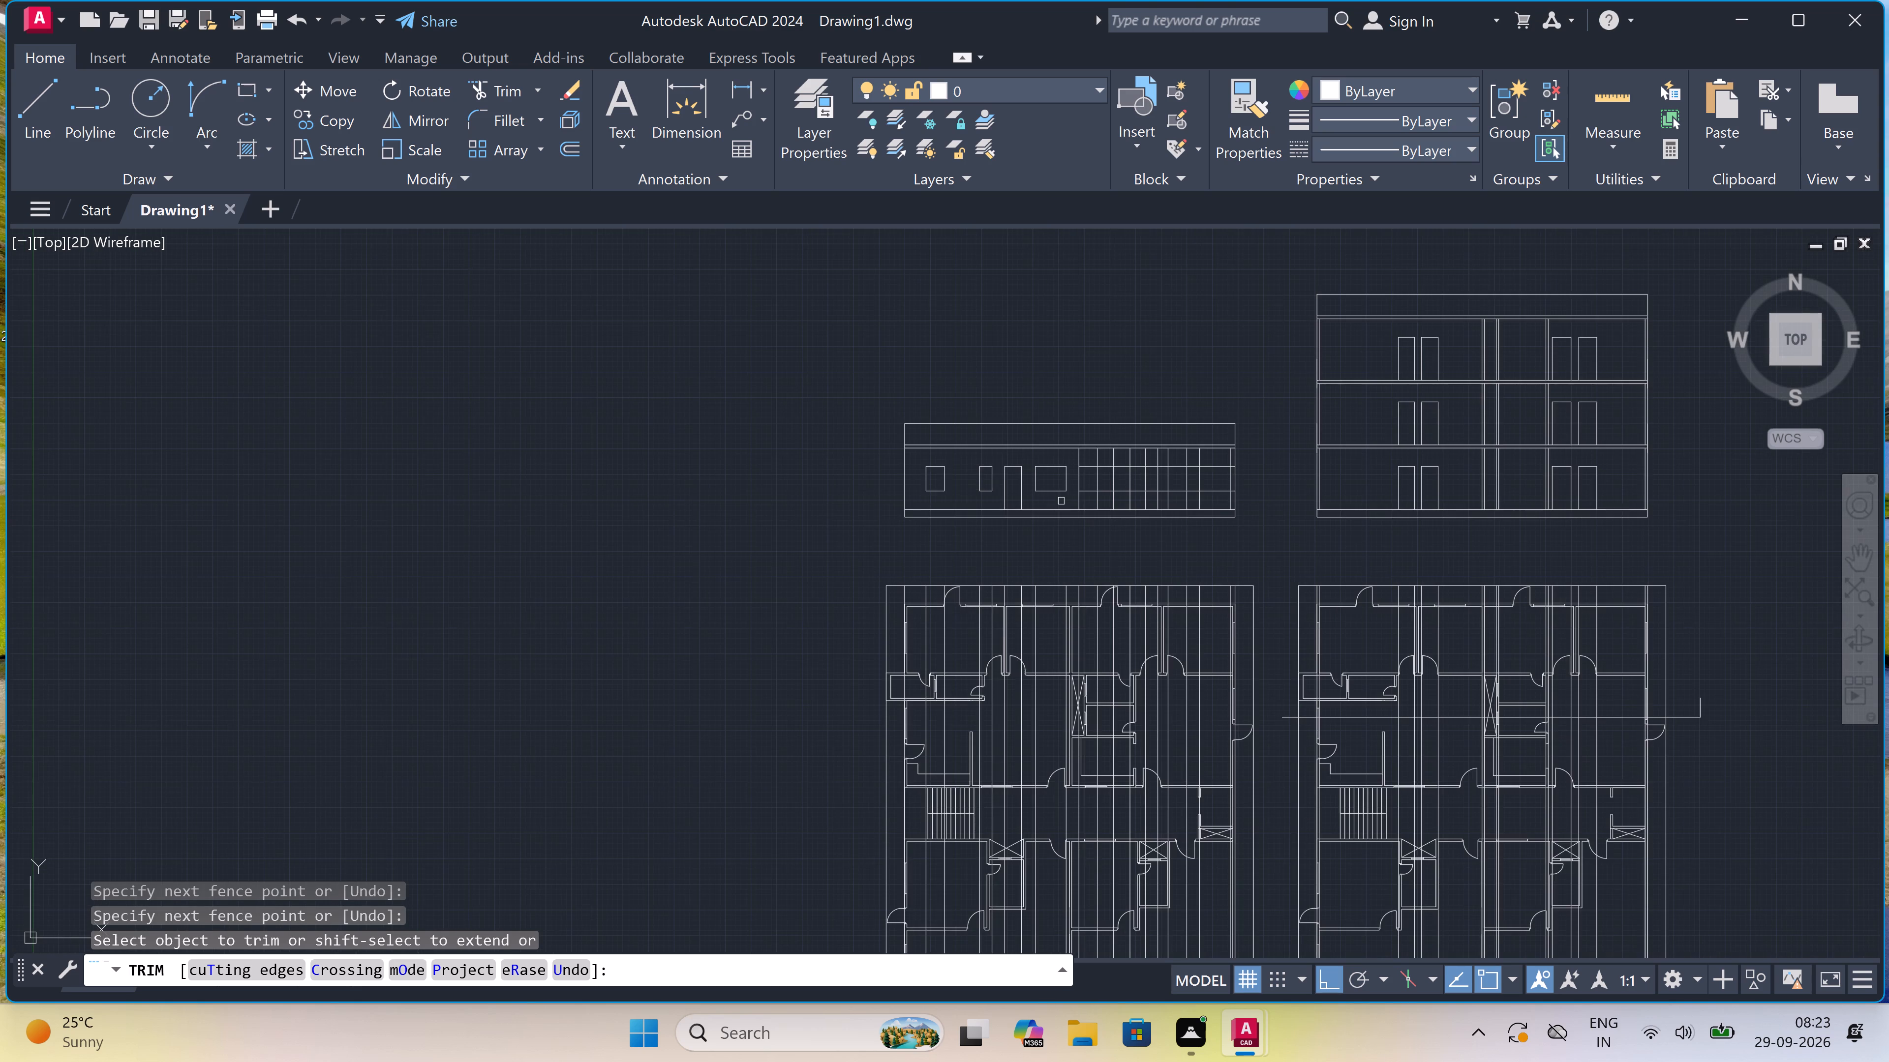
pyautogui.scroll(-1, 1061, 501)
pyautogui.scroll(1, 1004, 663)
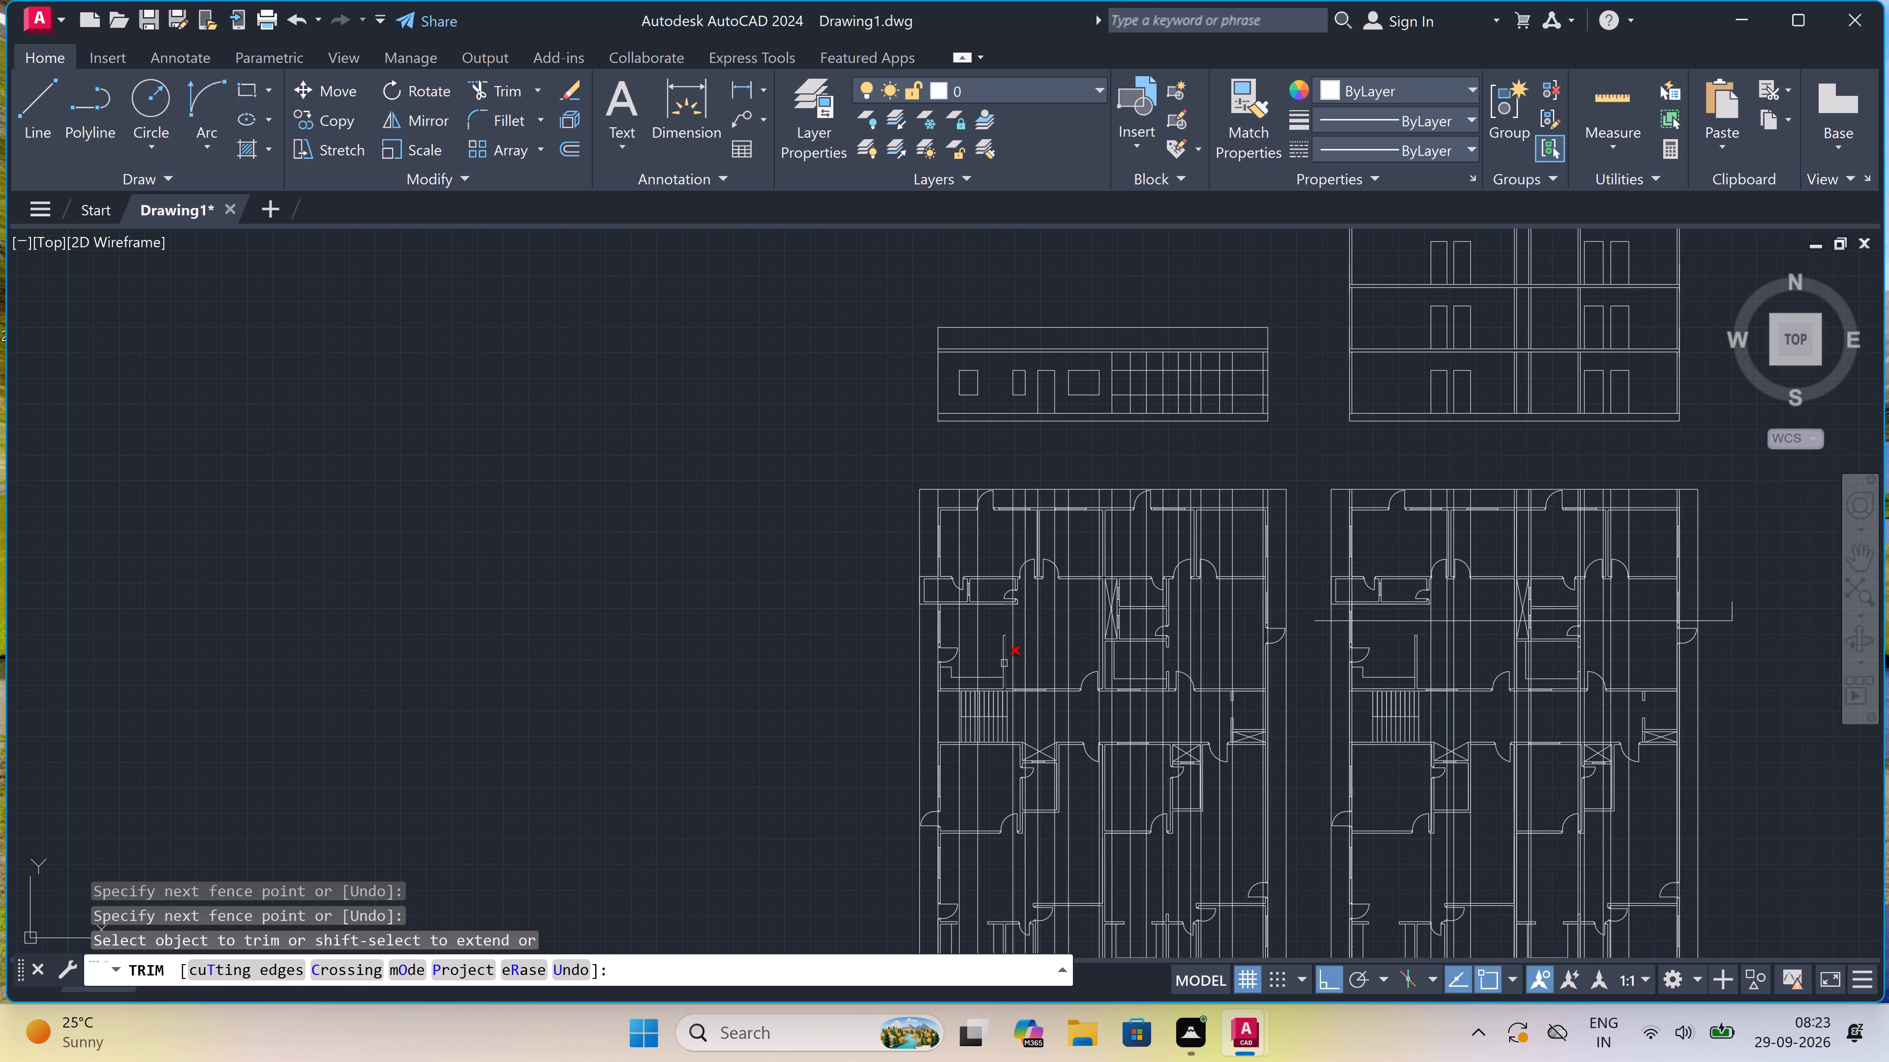
pyautogui.scroll(-1, 1004, 663)
pyautogui.scroll(2, 1040, 873)
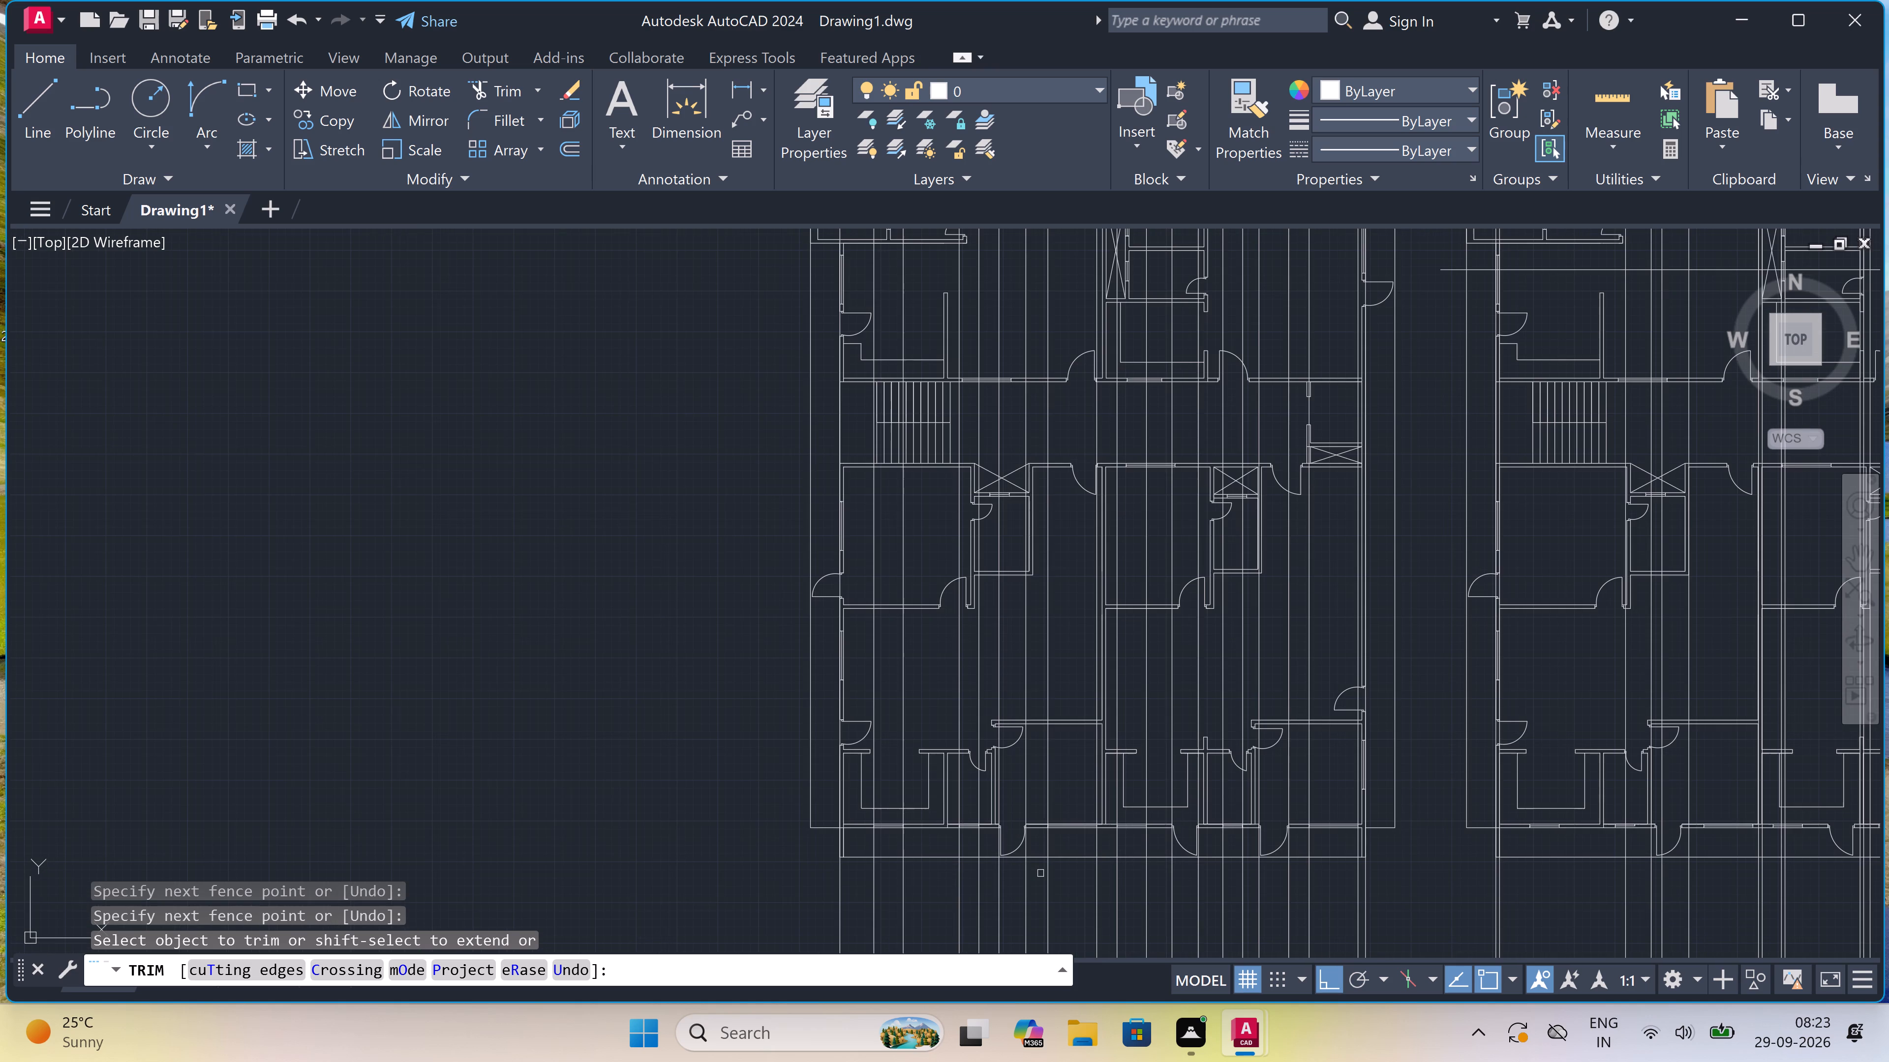
pyautogui.scroll(2, 1040, 873)
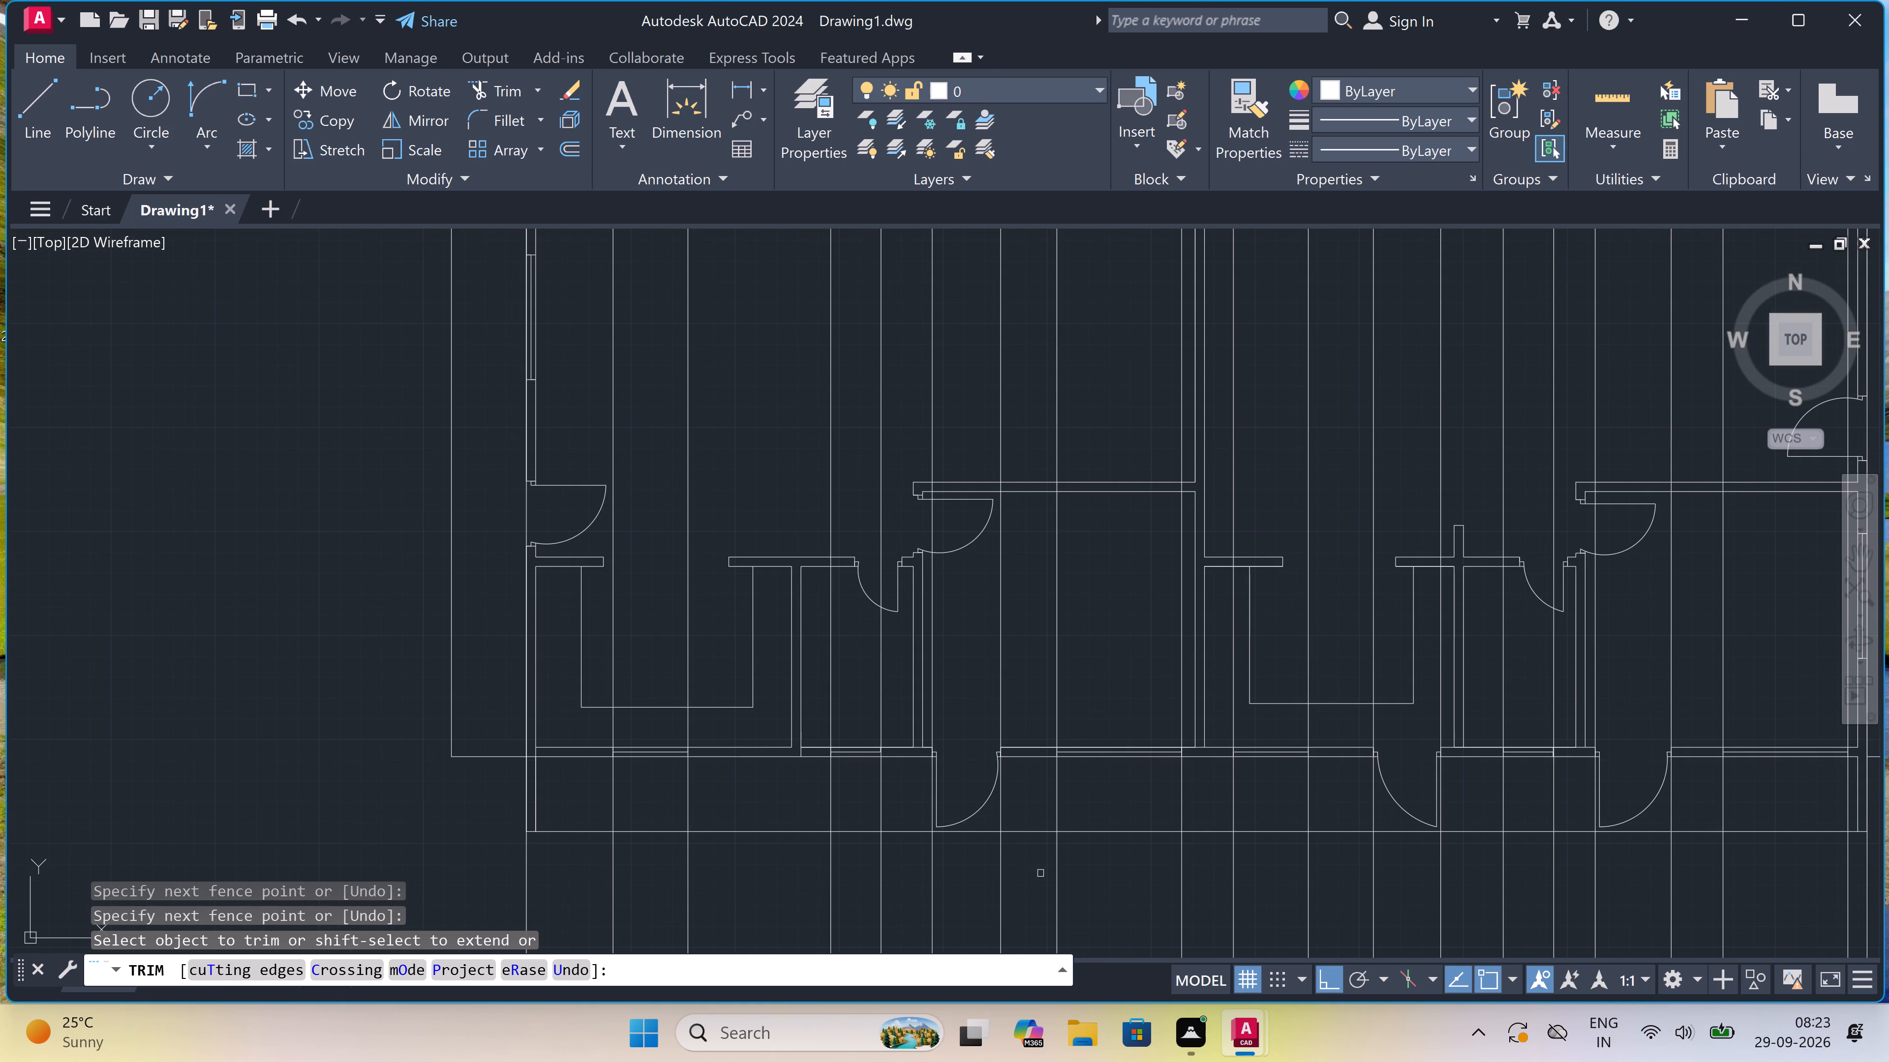
pyautogui.scroll(-2, 1040, 873)
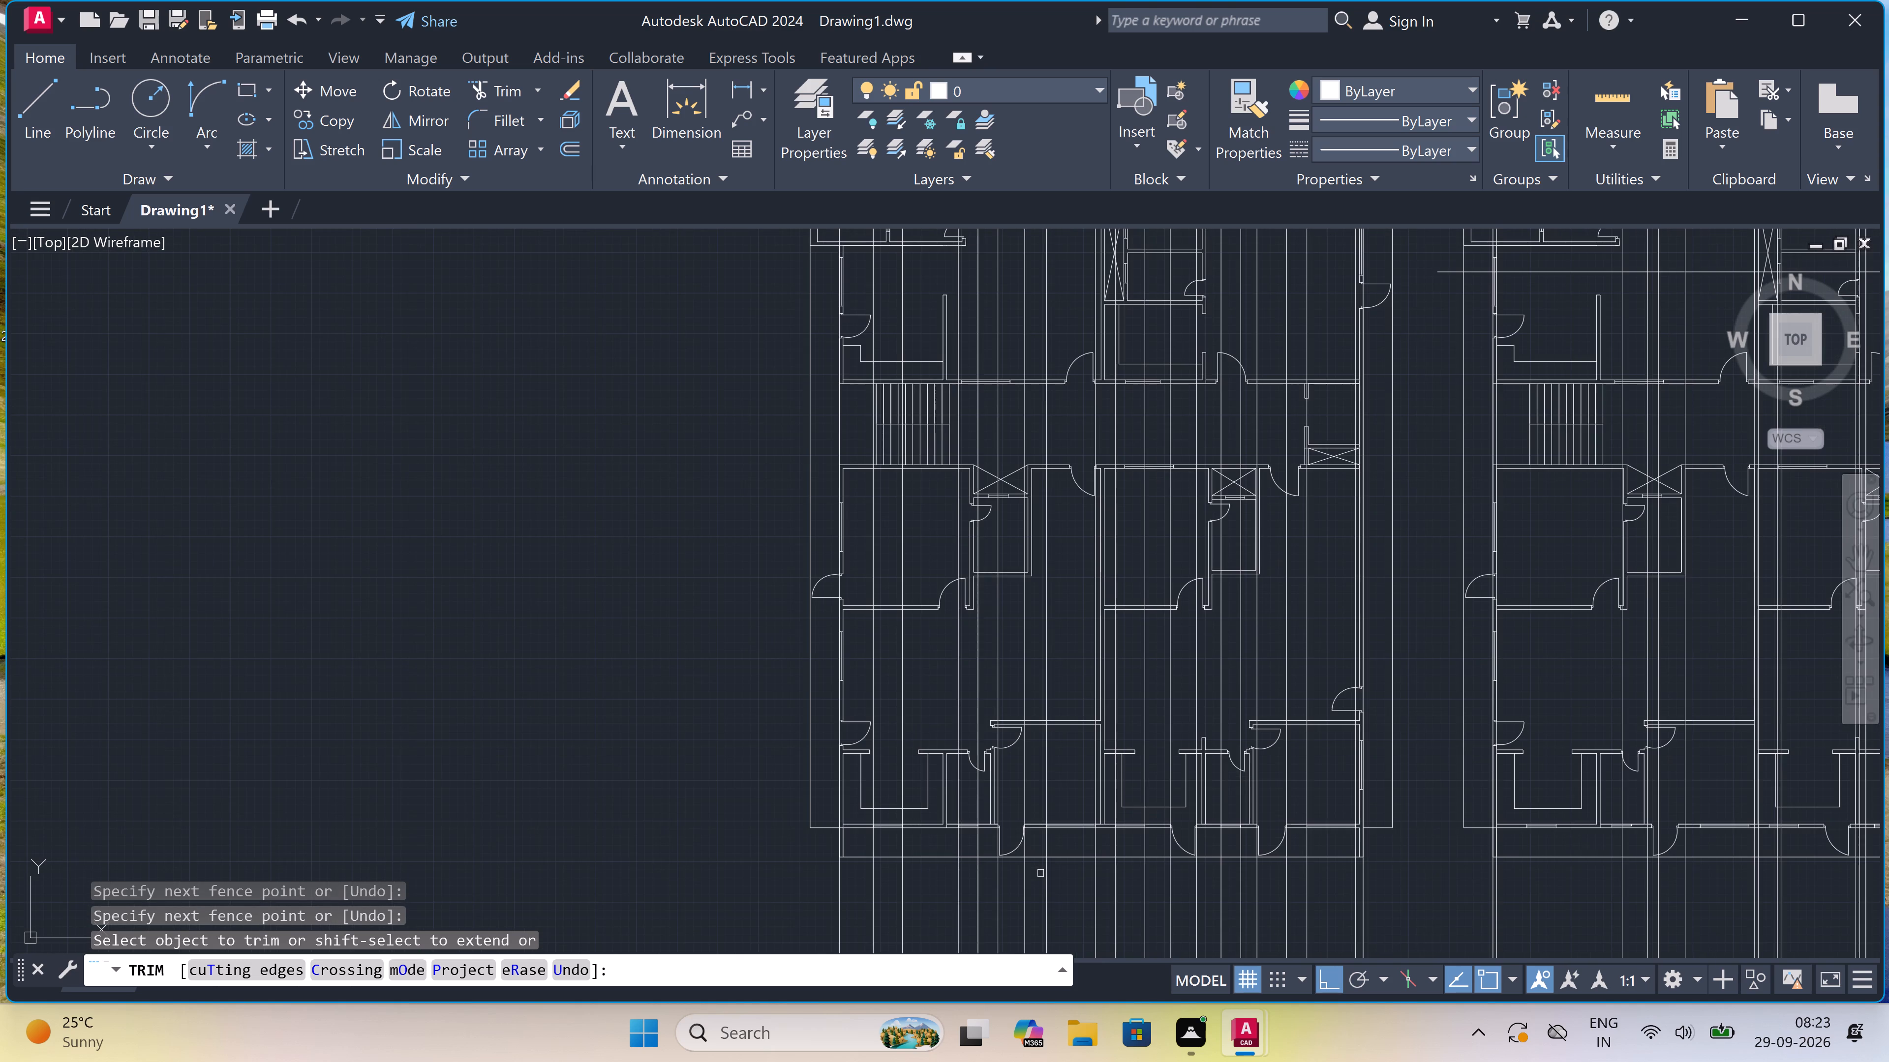
# Trim the grid lines around the next pair of verticals east of the wide window, leaving a closed window outline between the middle horizontals.
pyautogui.scroll(-1, 1046, 864)
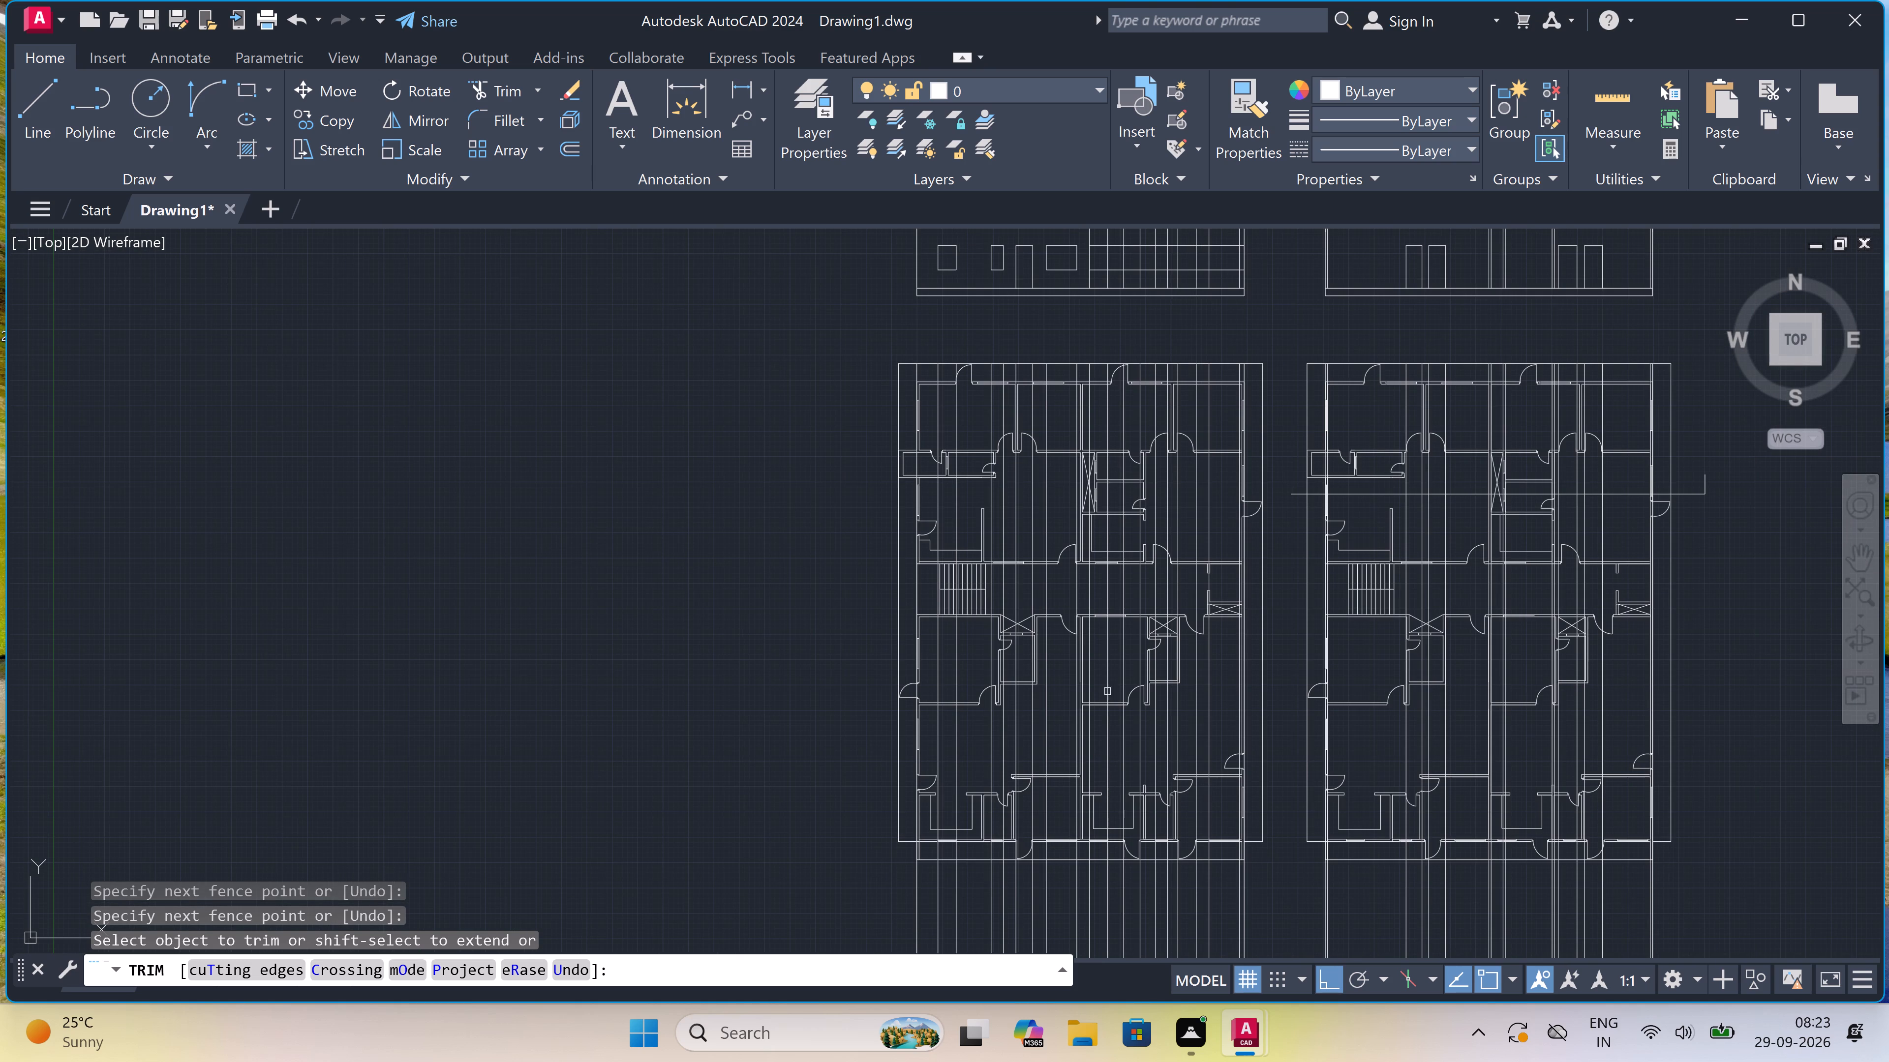
pyautogui.scroll(-1, 1111, 622)
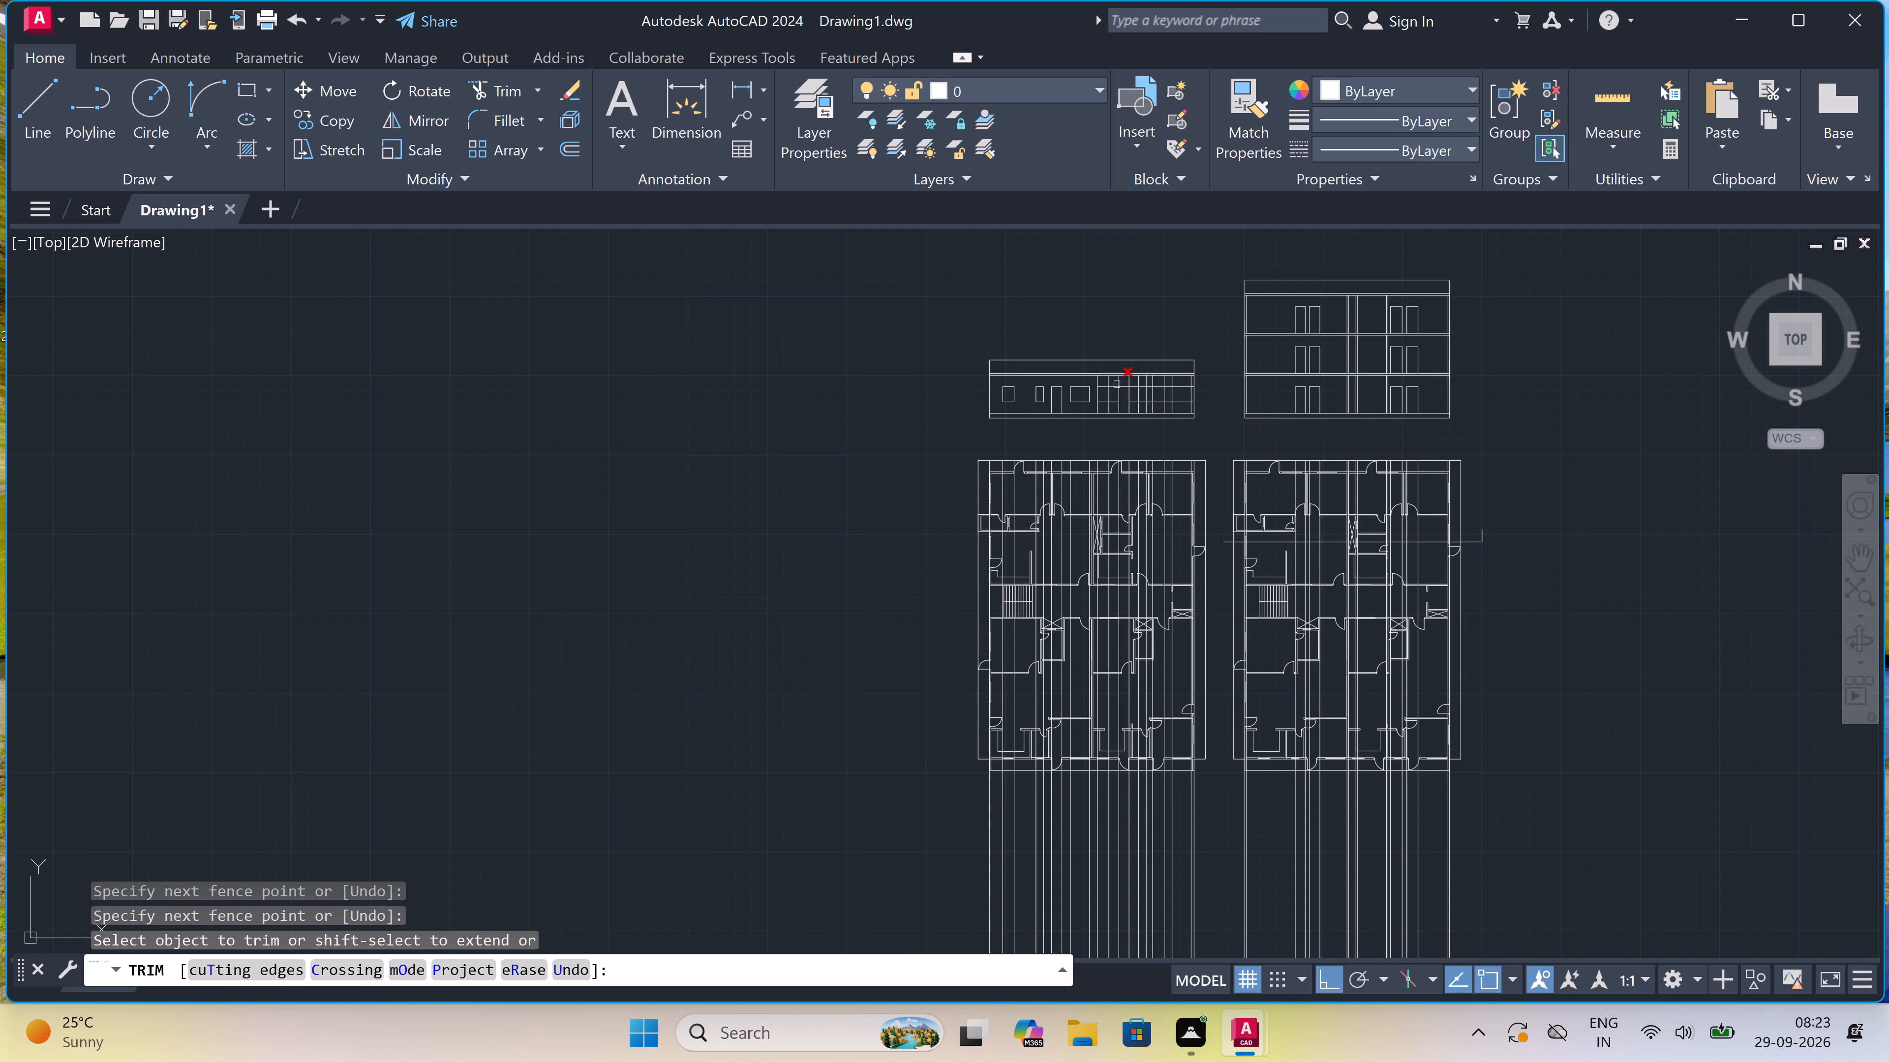
pyautogui.scroll(5, 1102, 370)
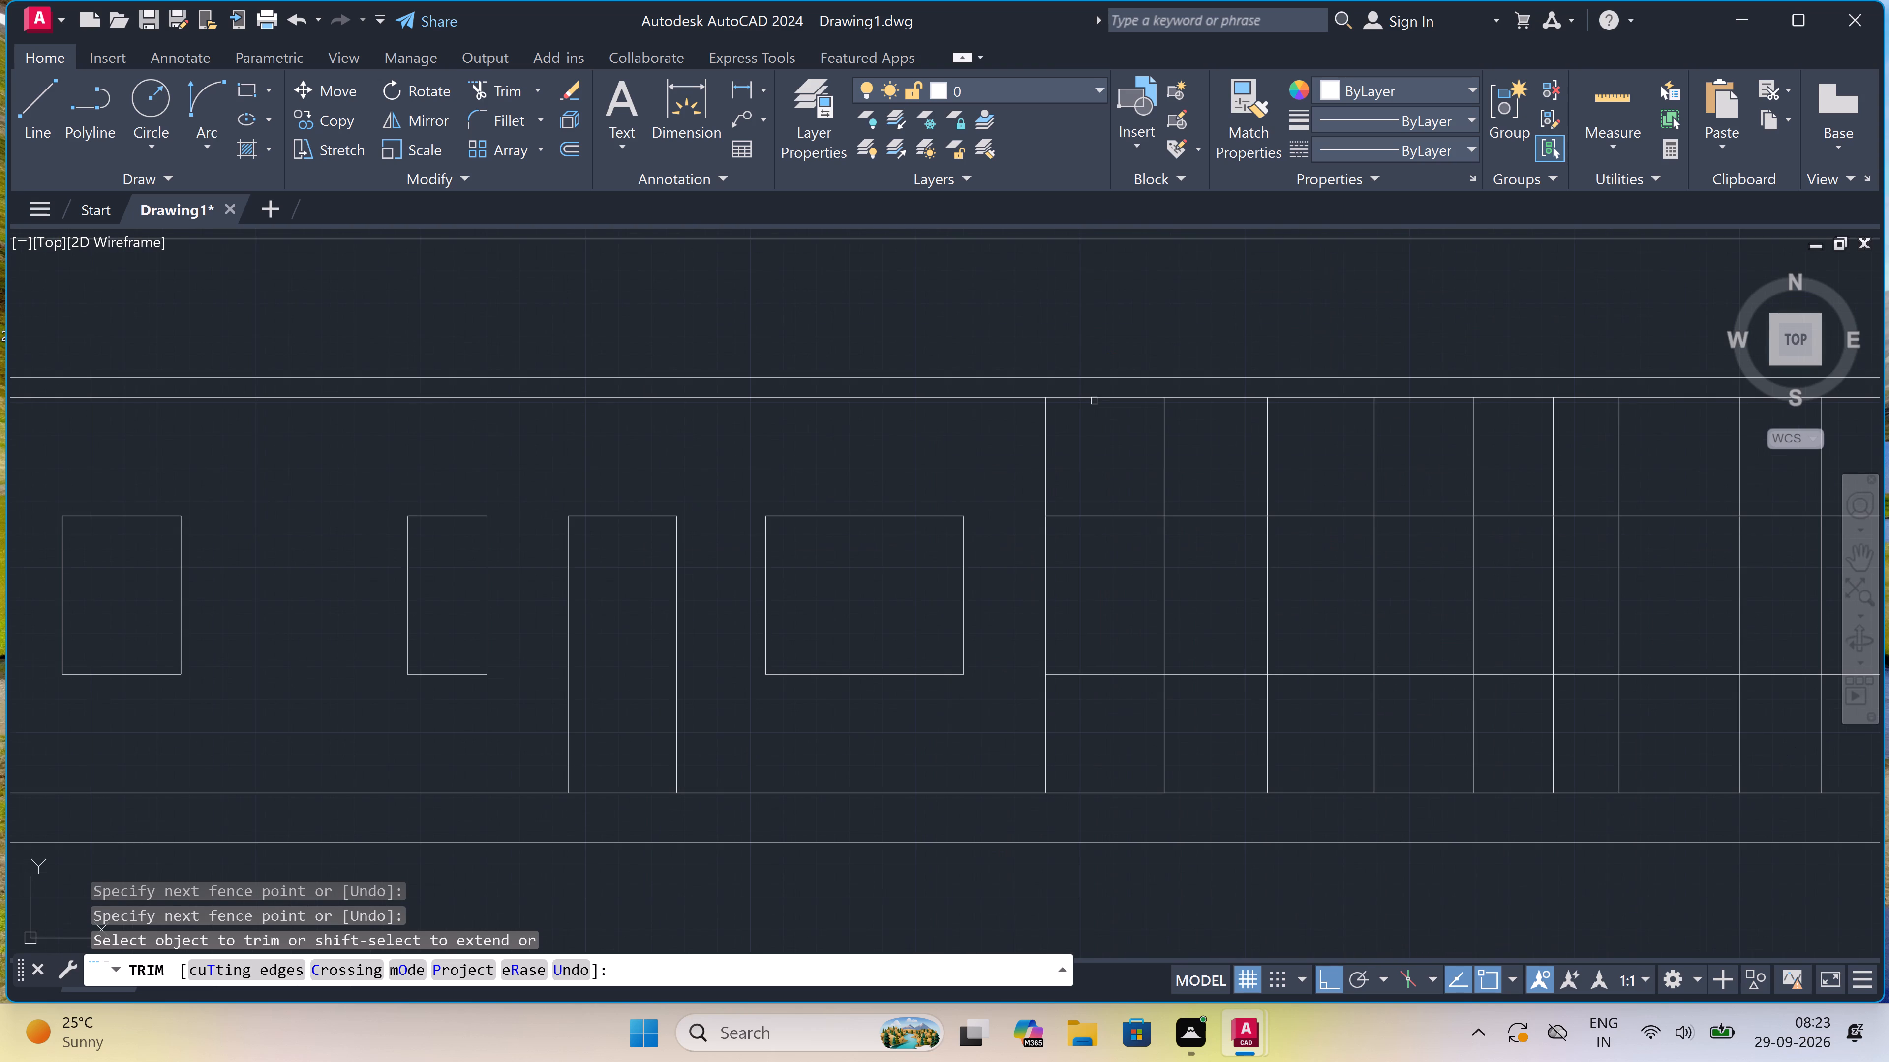
pyautogui.click(1019, 456)
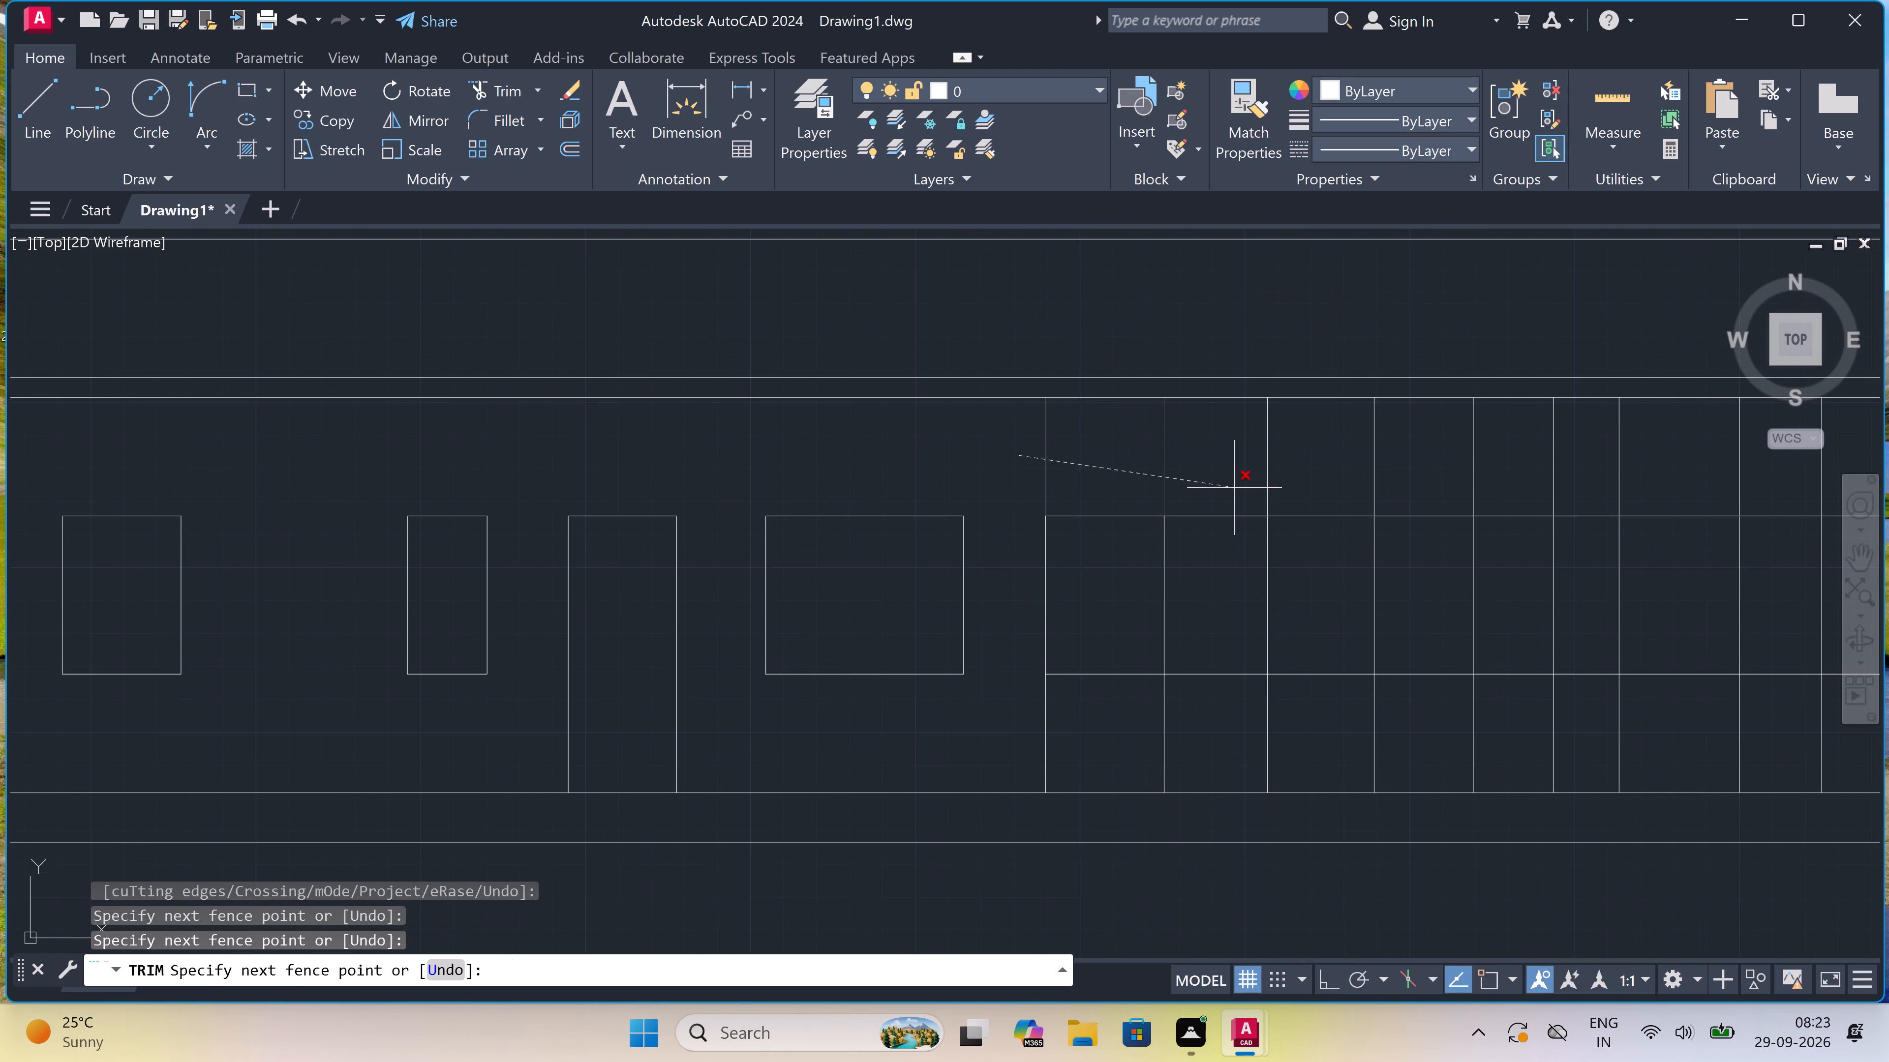
pyautogui.click(1233, 485)
pyautogui.click(1236, 484)
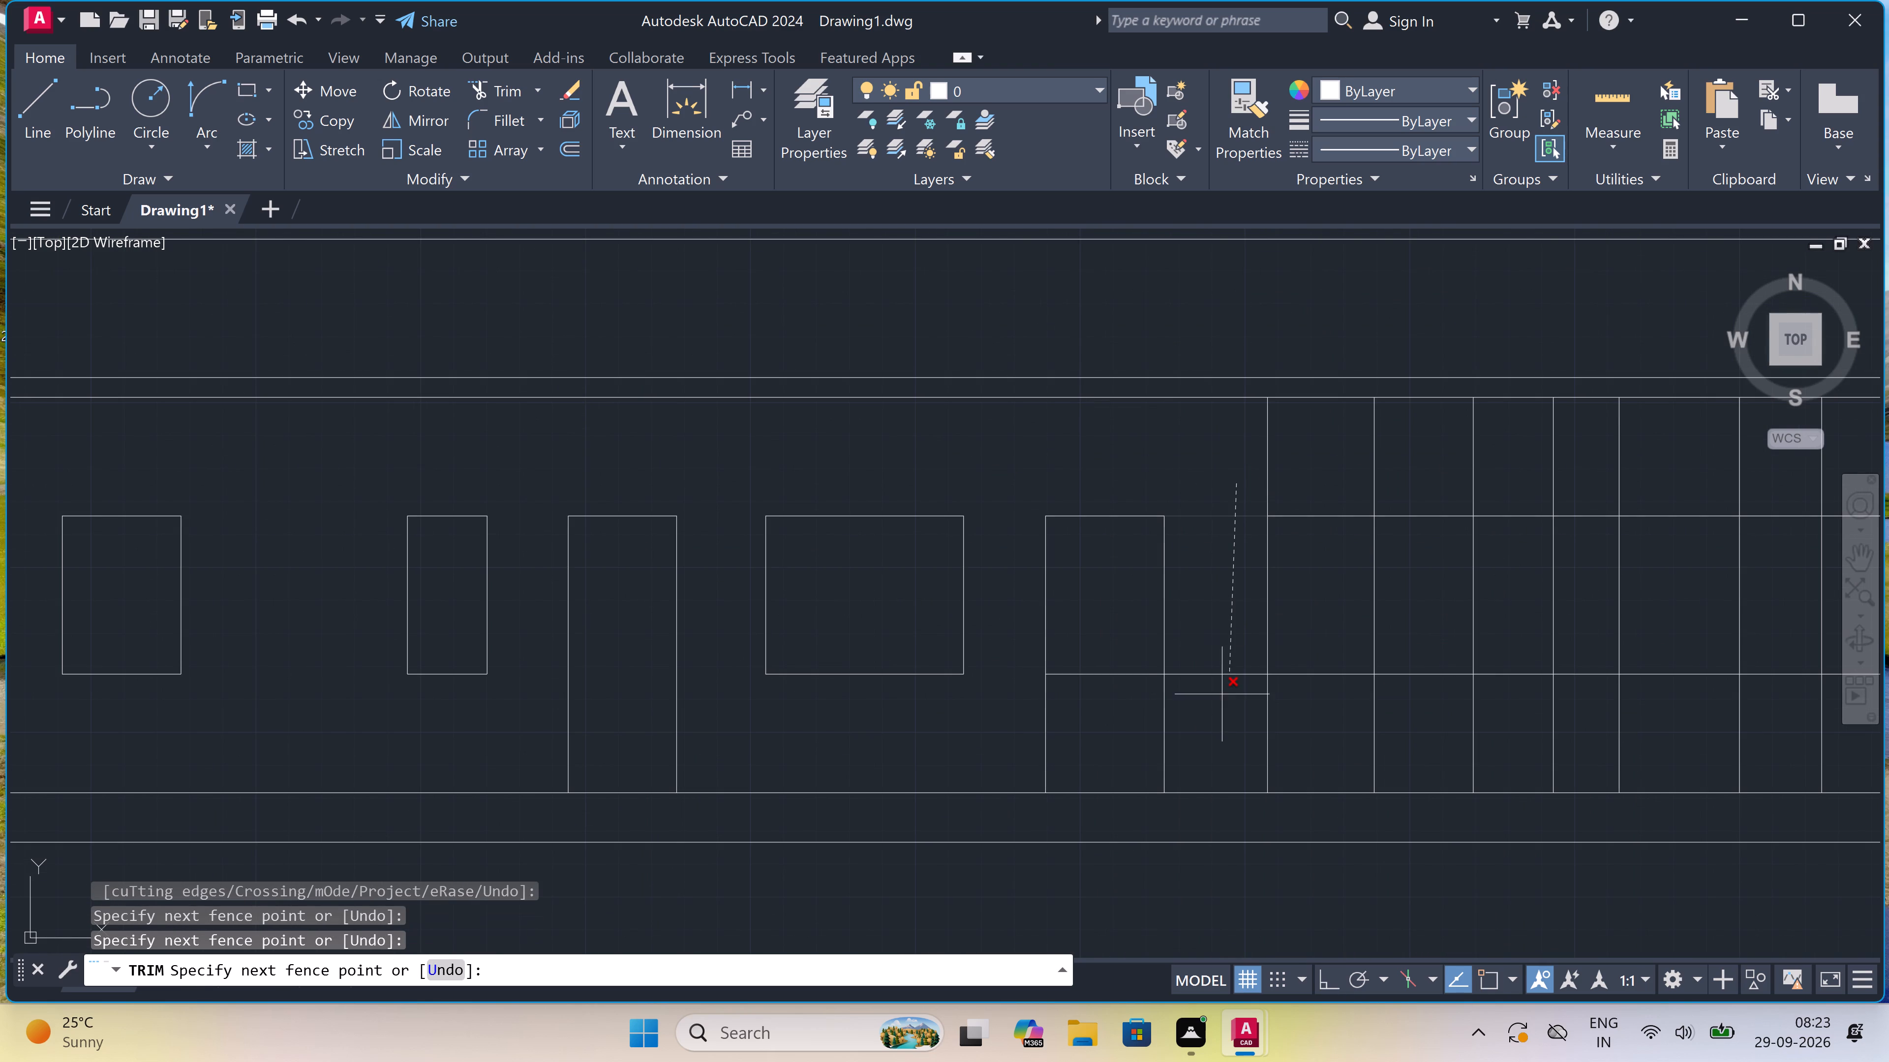
pyautogui.click(1222, 706)
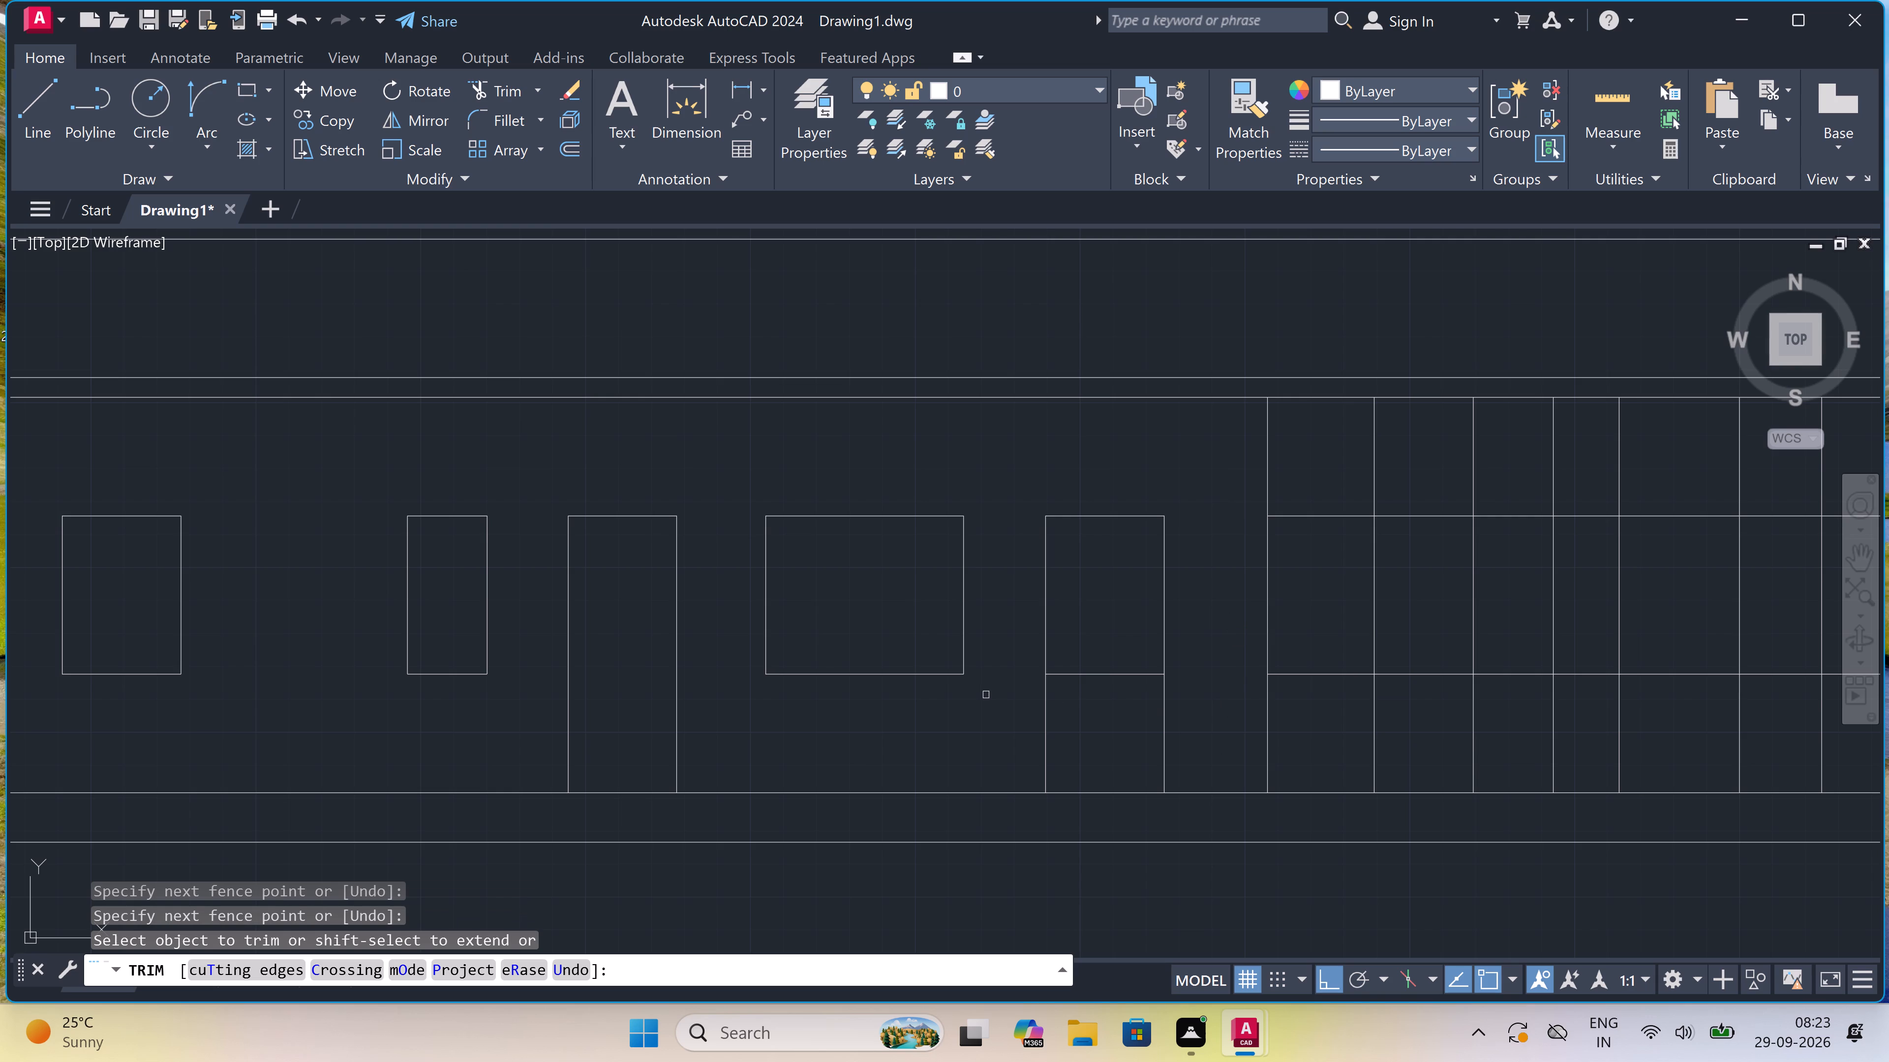
pyautogui.moveTo(981, 720); pyautogui.dragTo(986, 723)
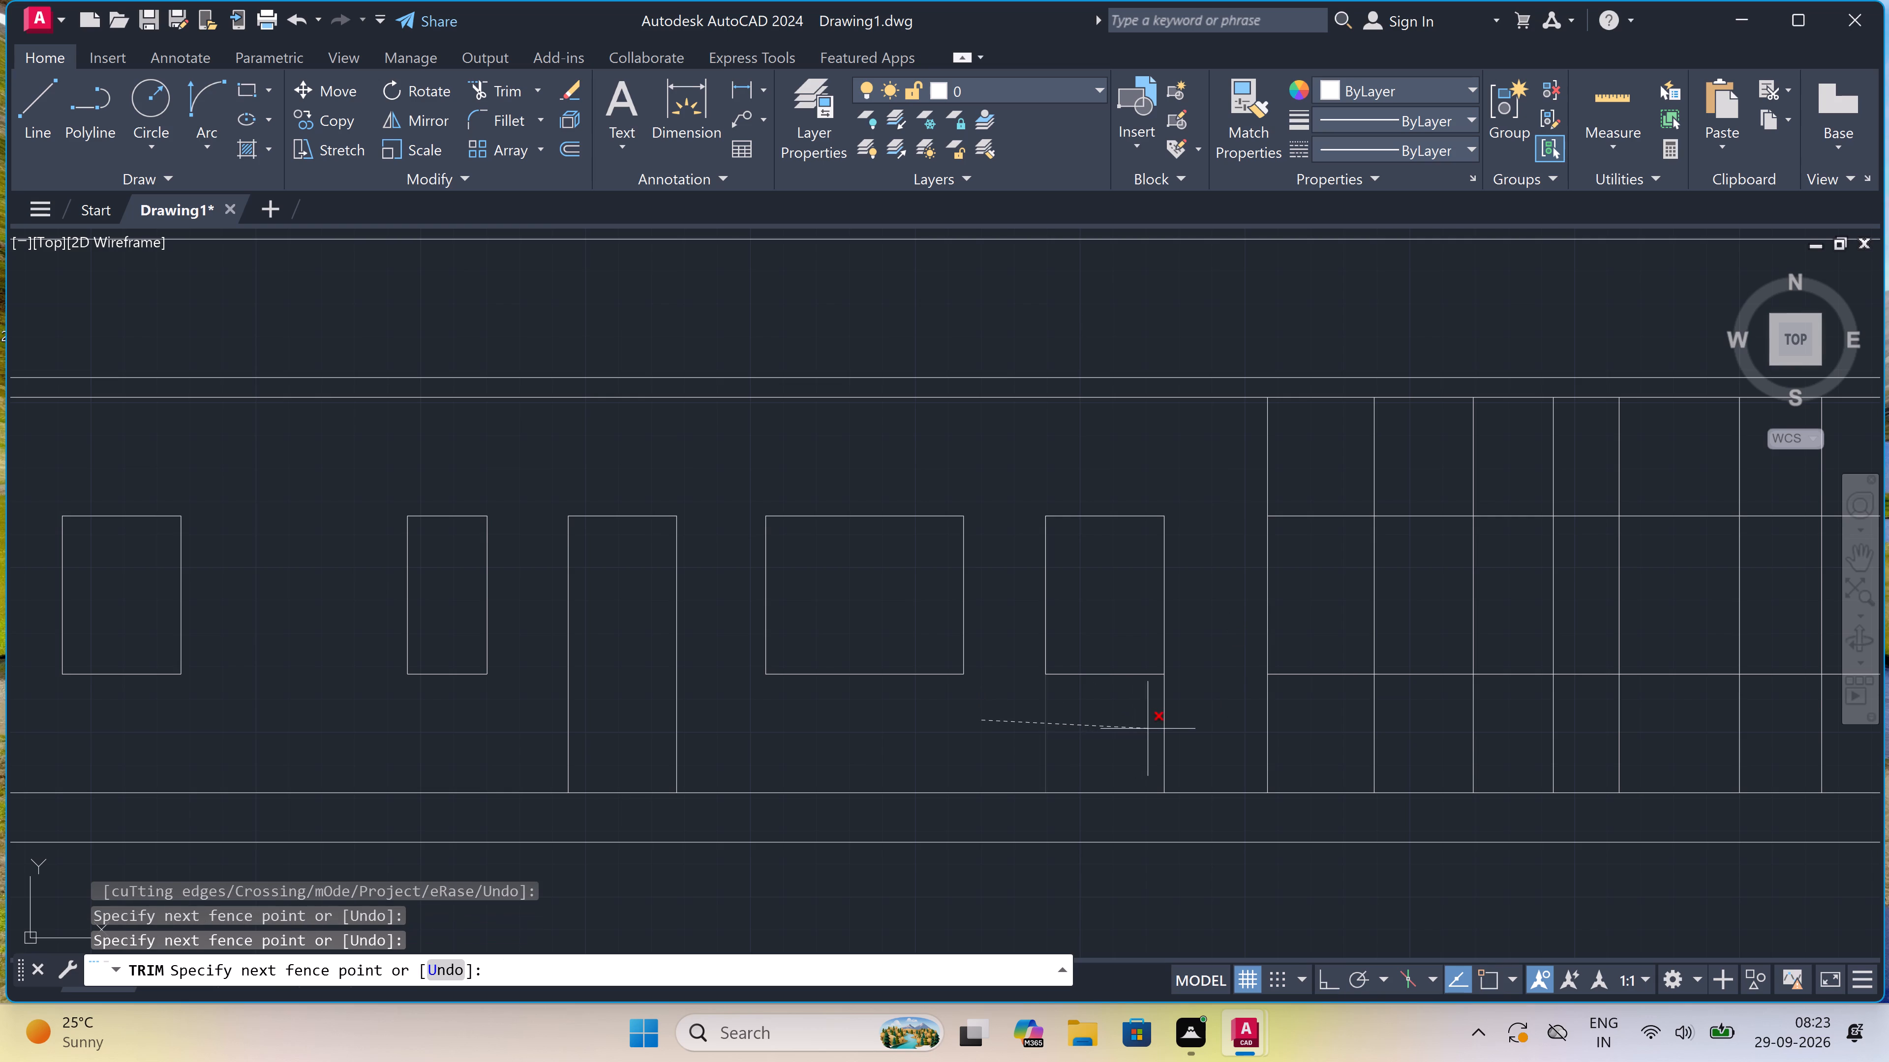
pyautogui.click(1182, 719)
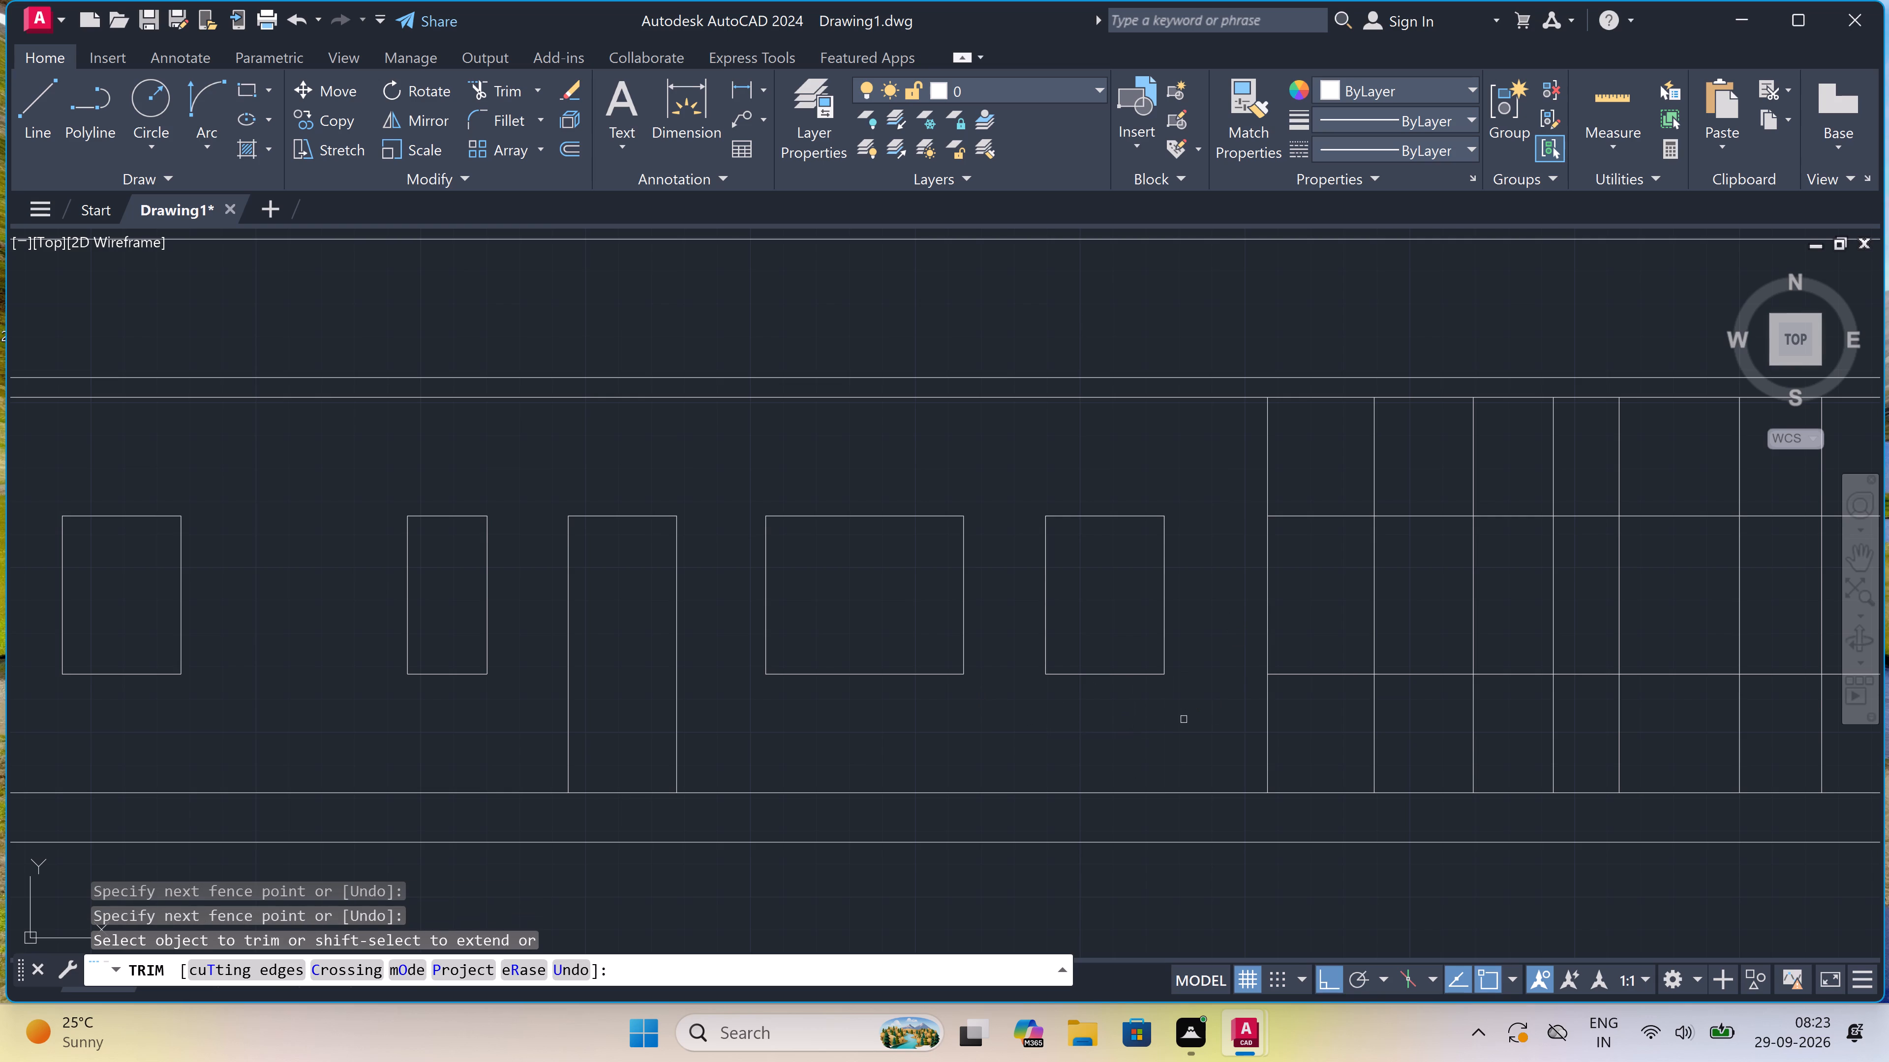
# Examine the west plan's south wall to identify which opening follows the fourth window.
pyautogui.scroll(-1, 1184, 719)
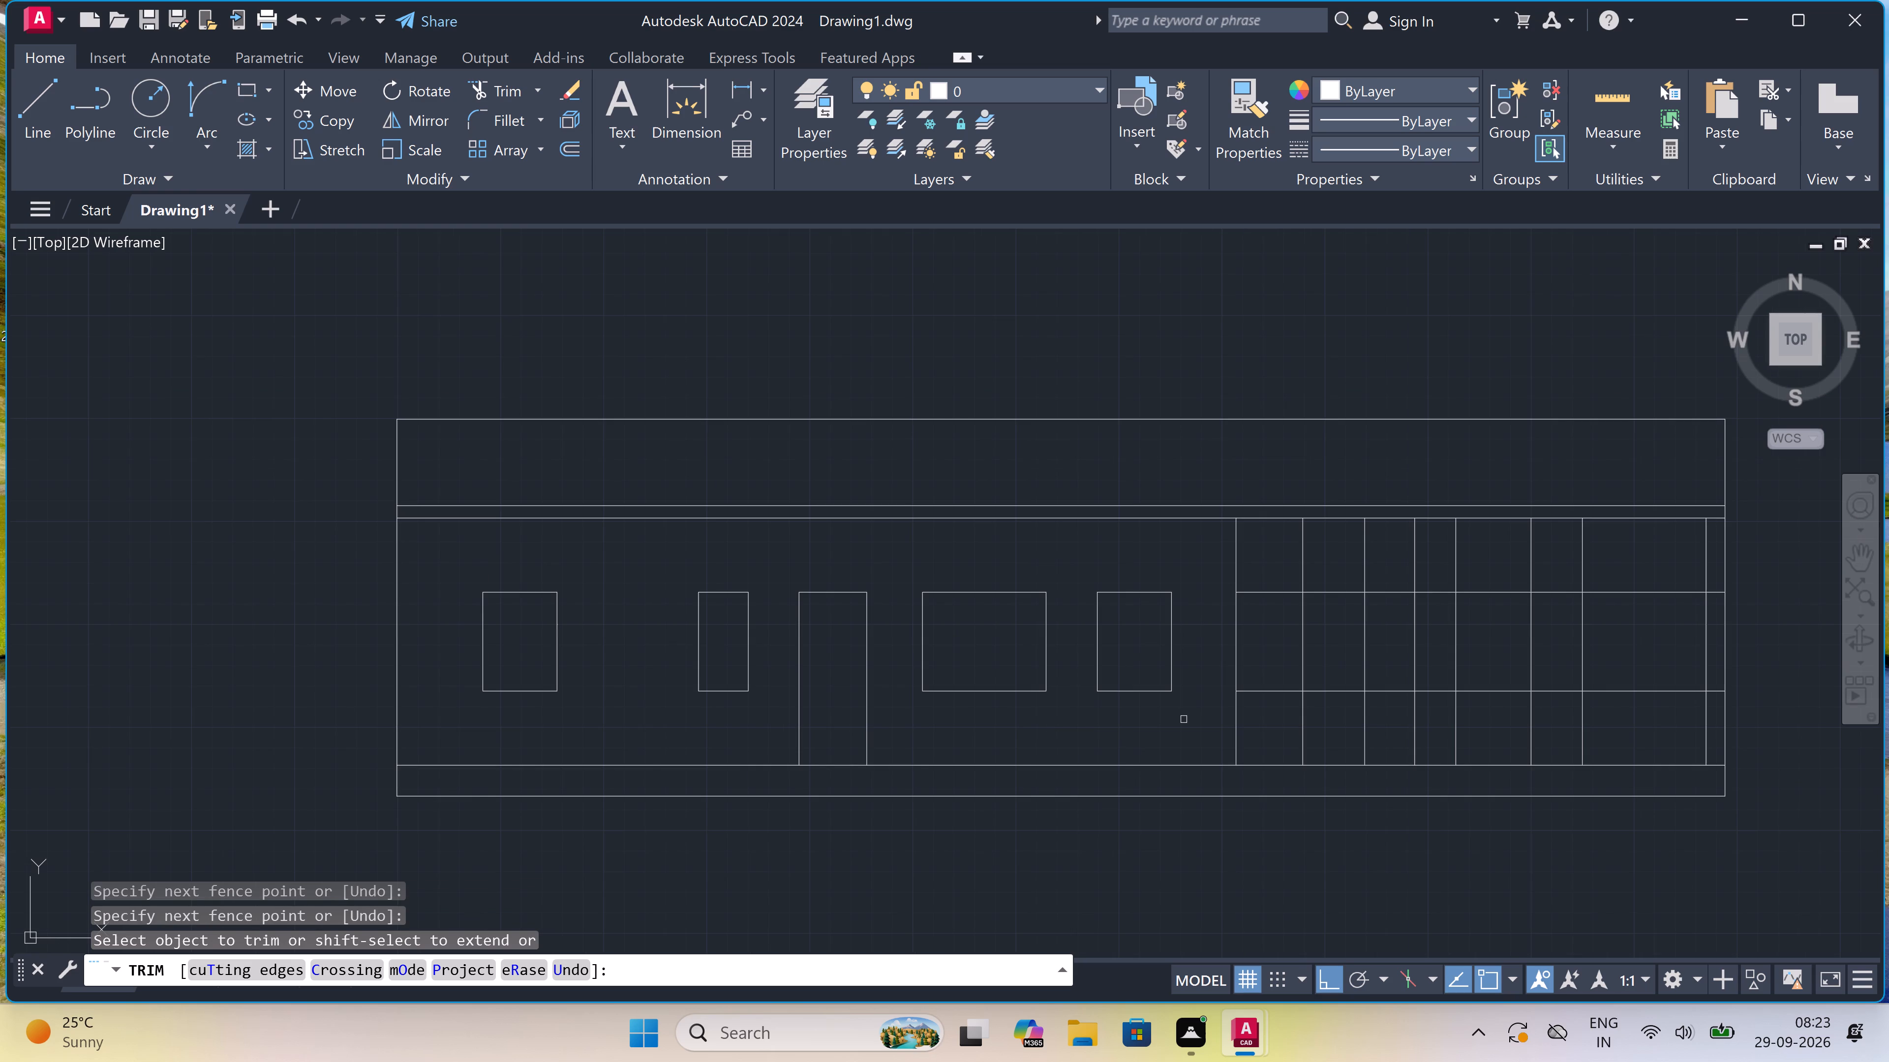
pyautogui.scroll(-1, 1184, 719)
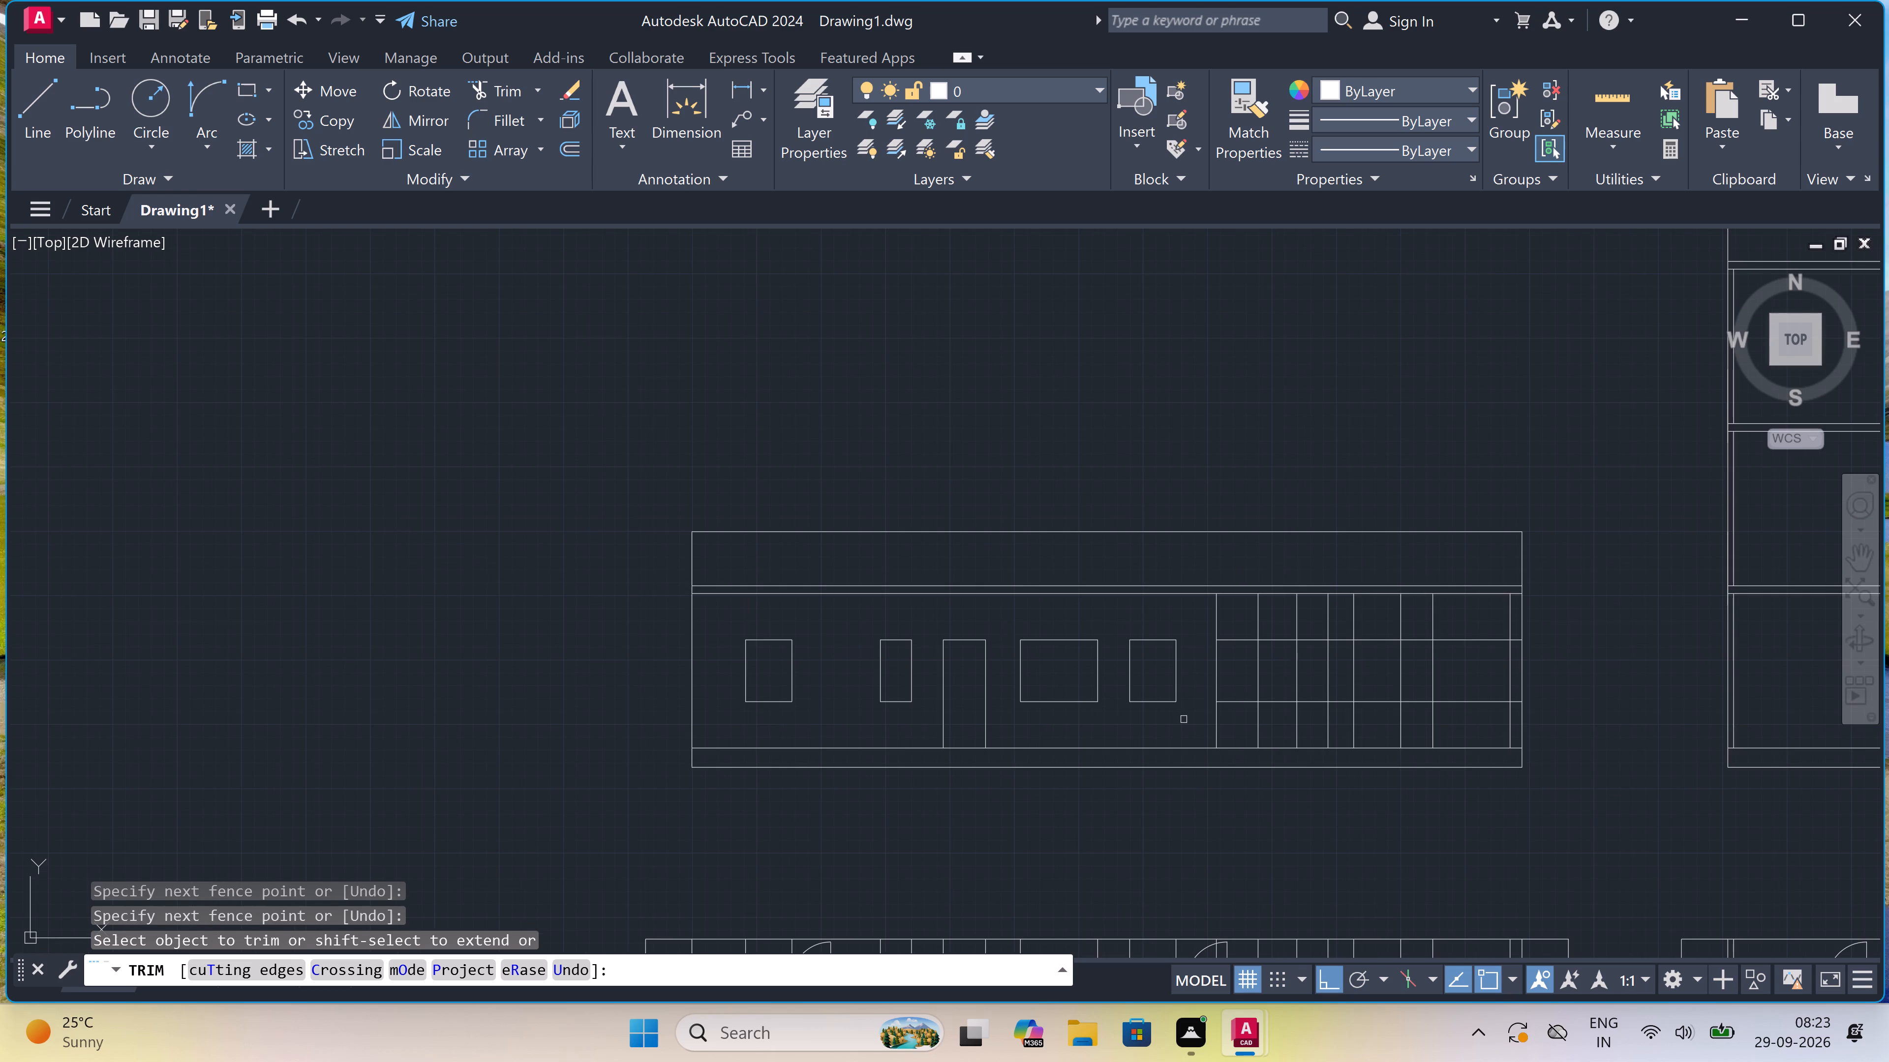
pyautogui.scroll(-1, 1184, 719)
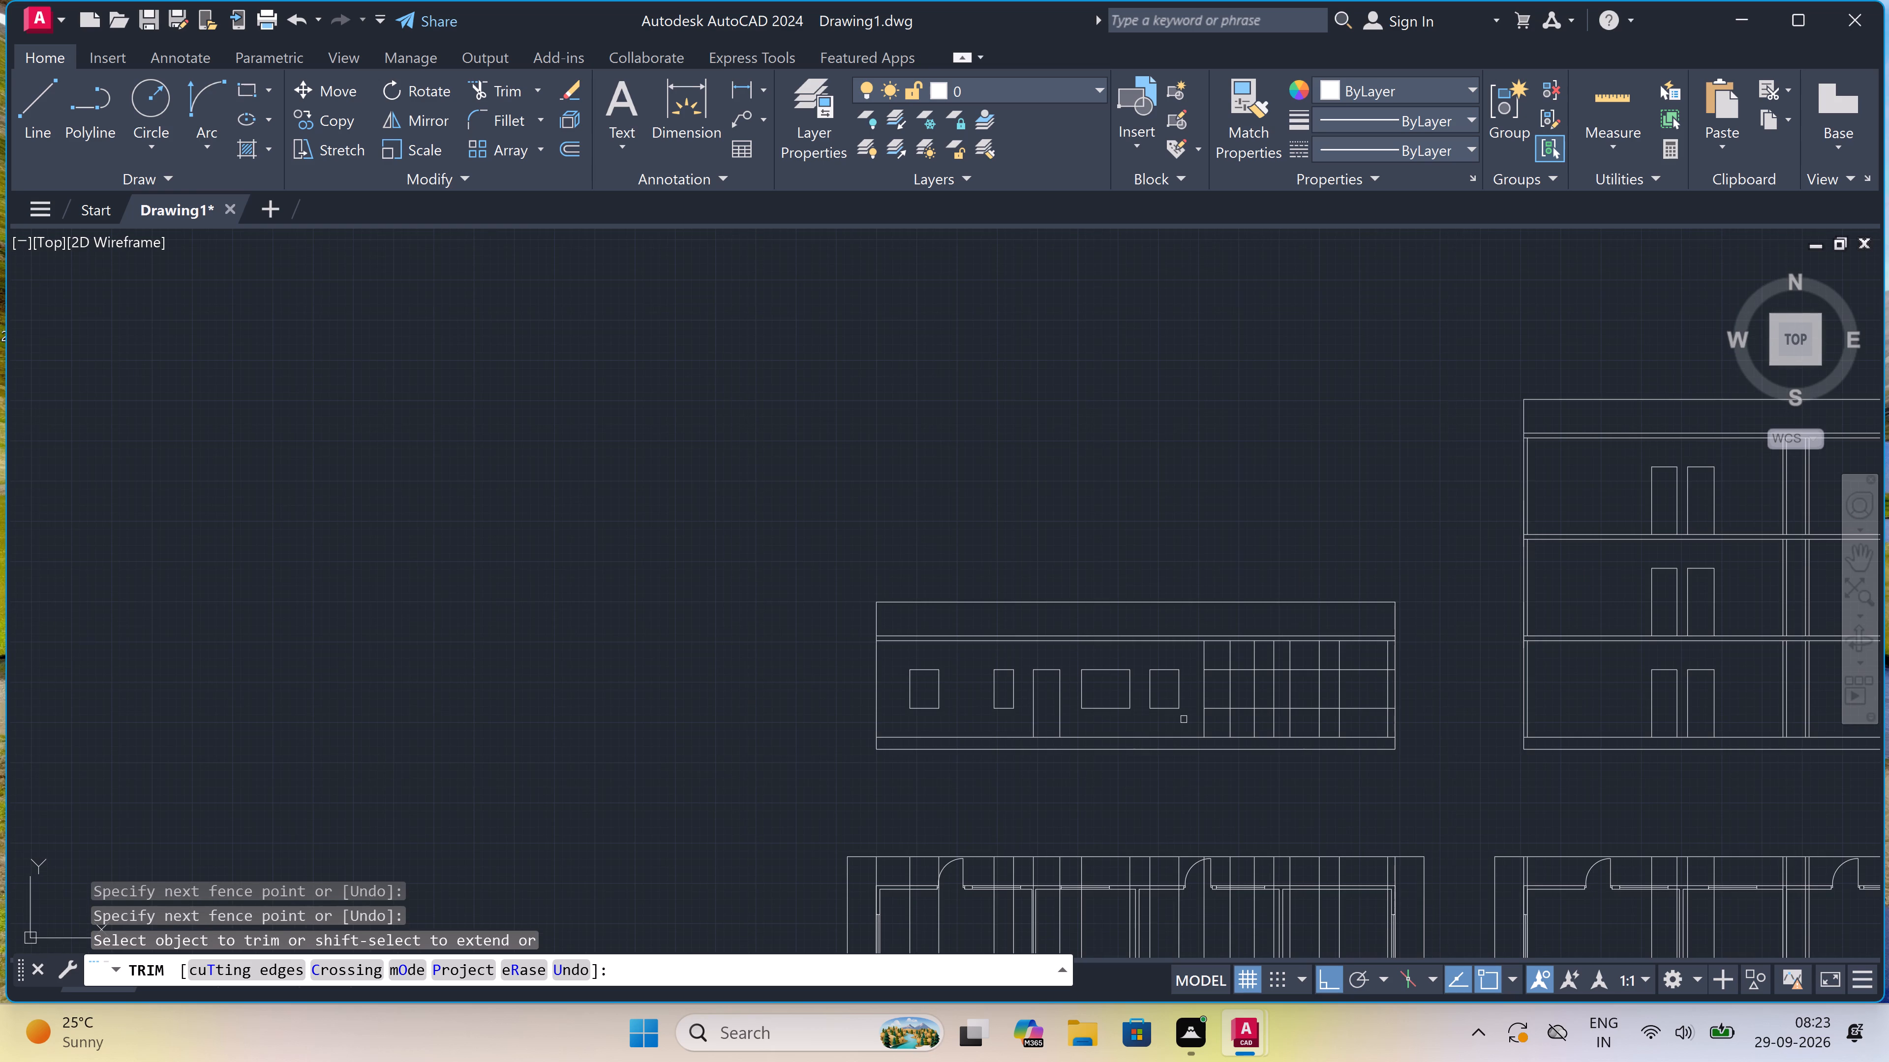
pyautogui.scroll(-1, 1209, 700)
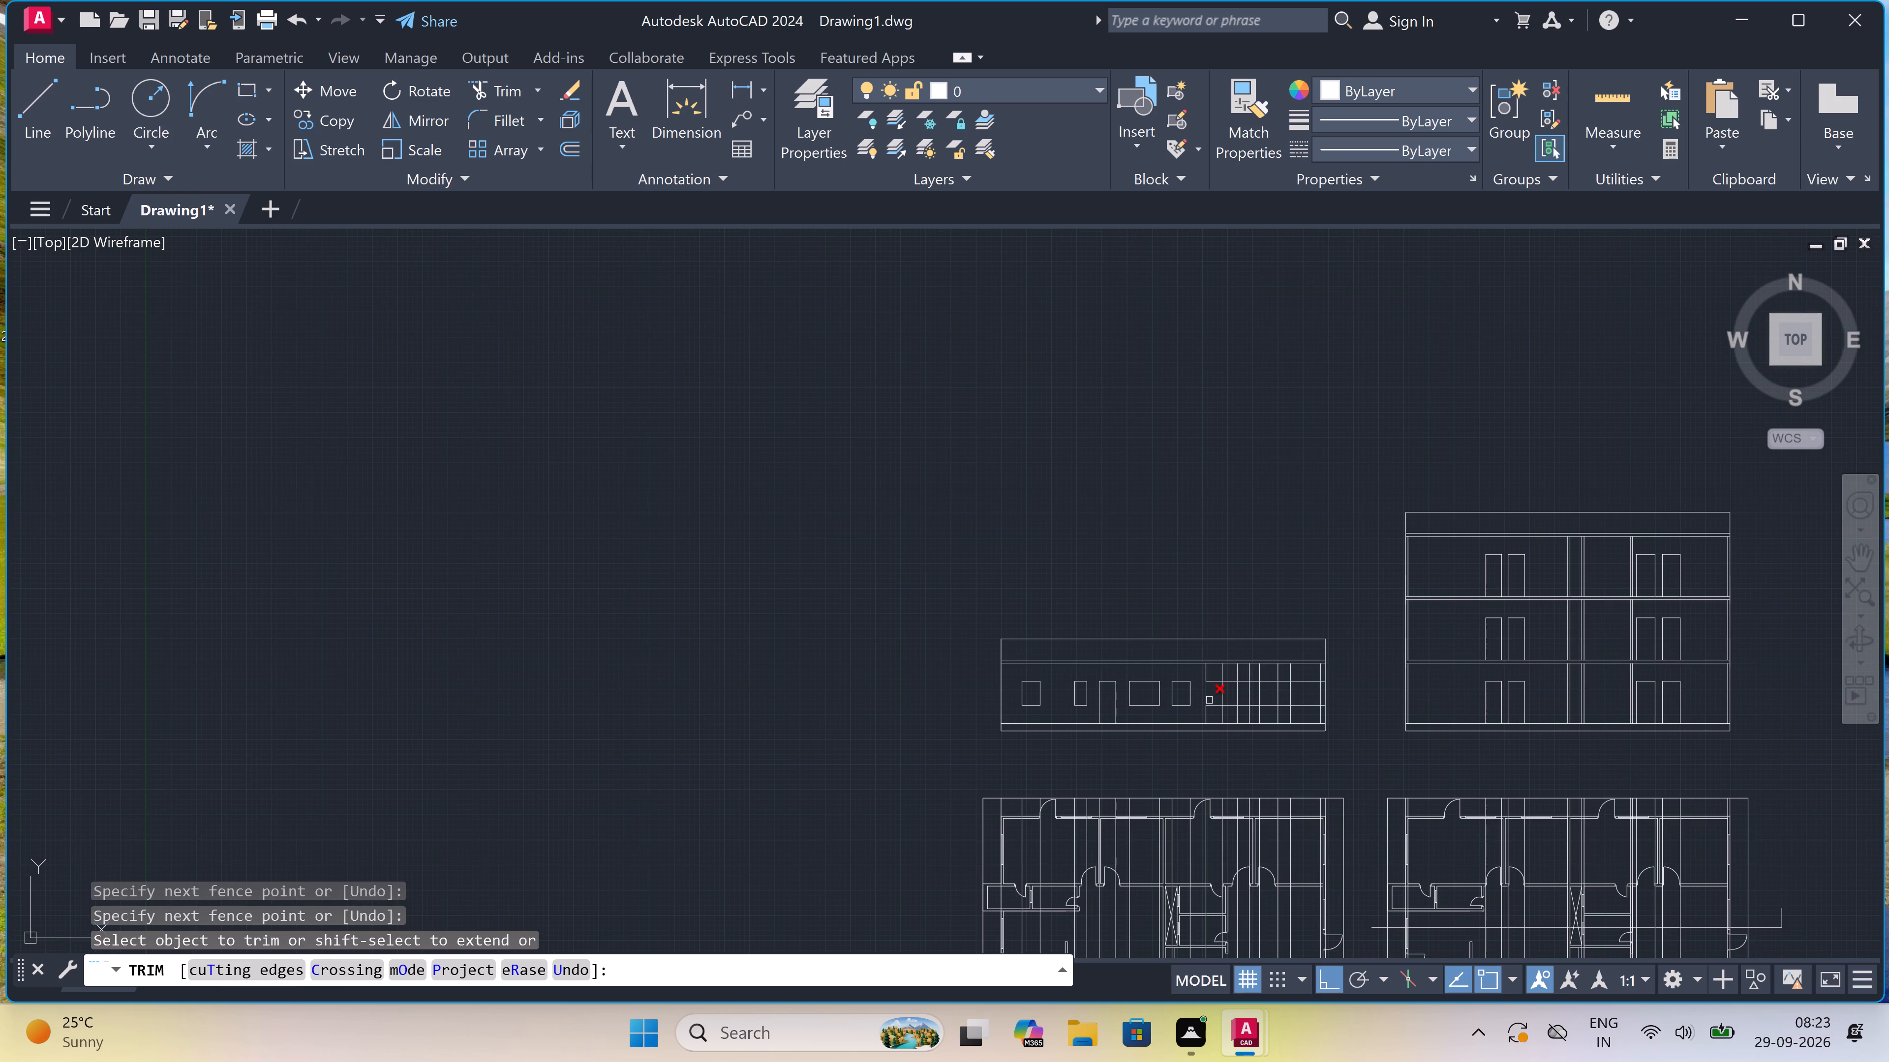
pyautogui.scroll(-1, 1213, 661)
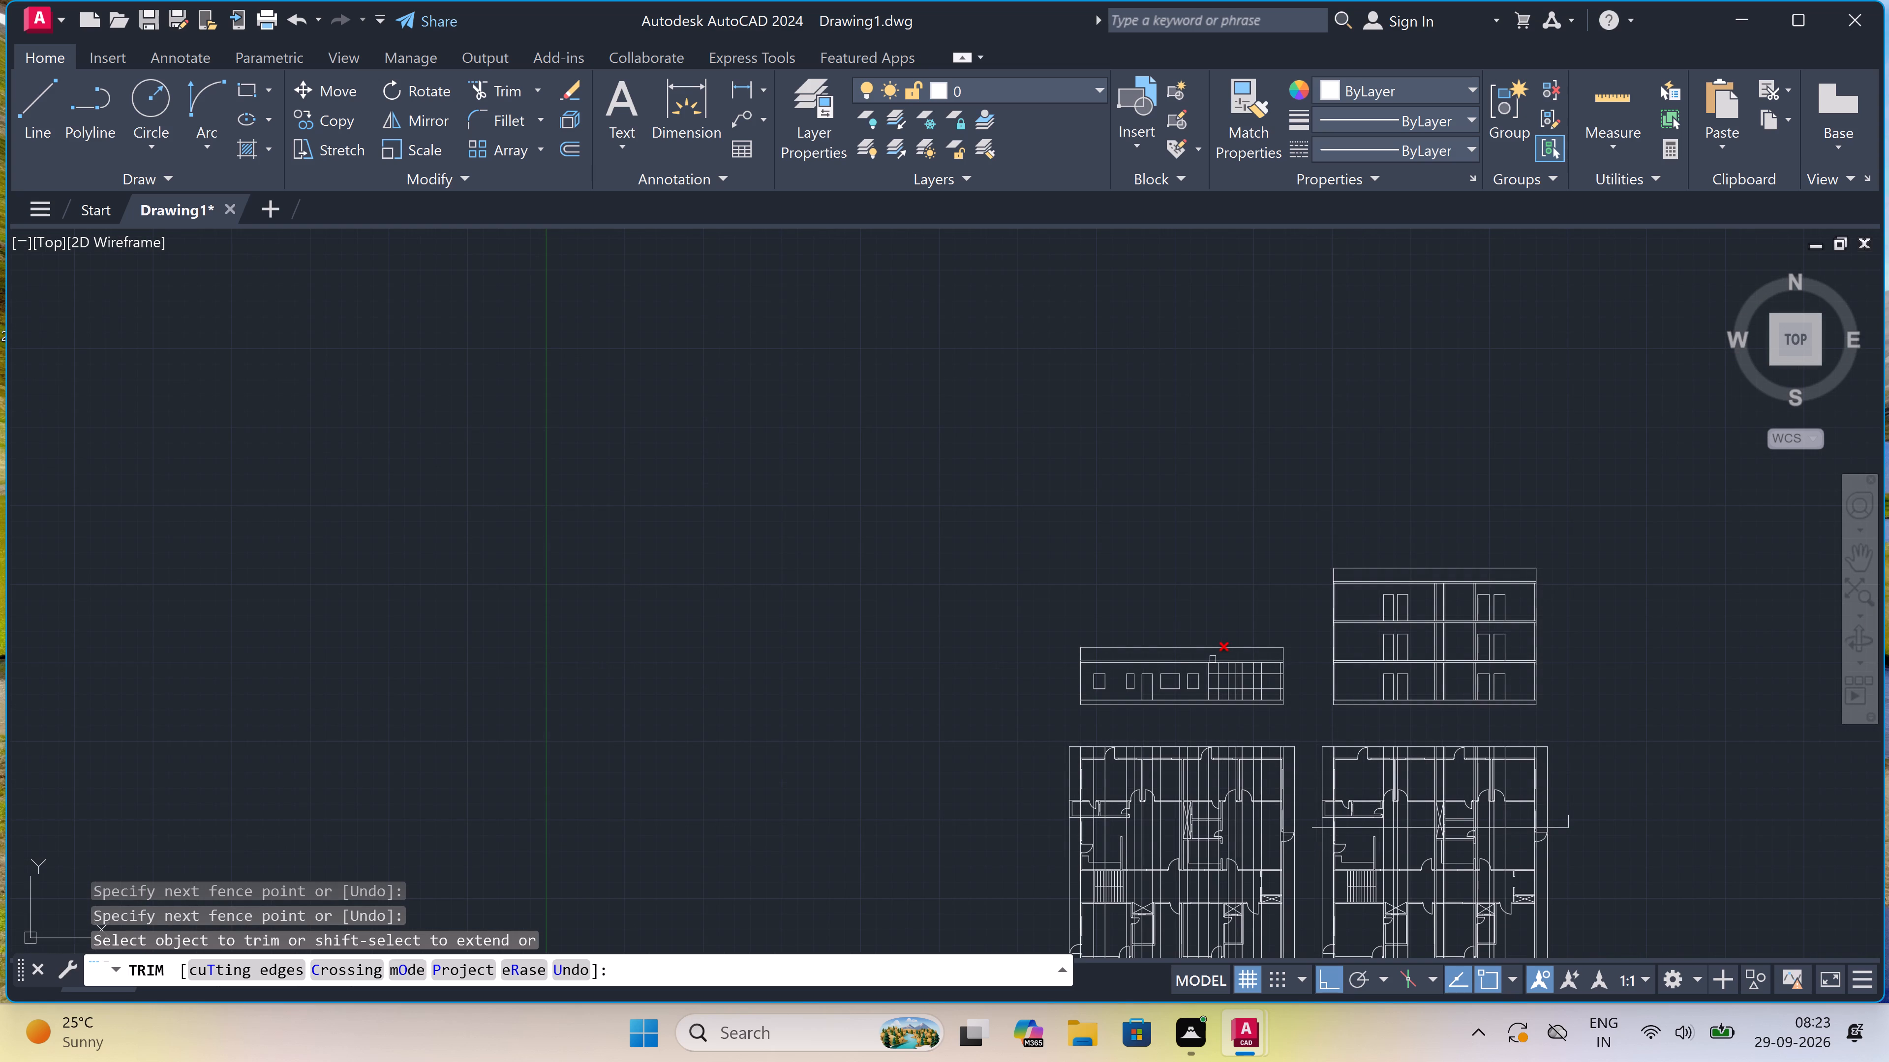
pyautogui.scroll(-2, 1213, 659)
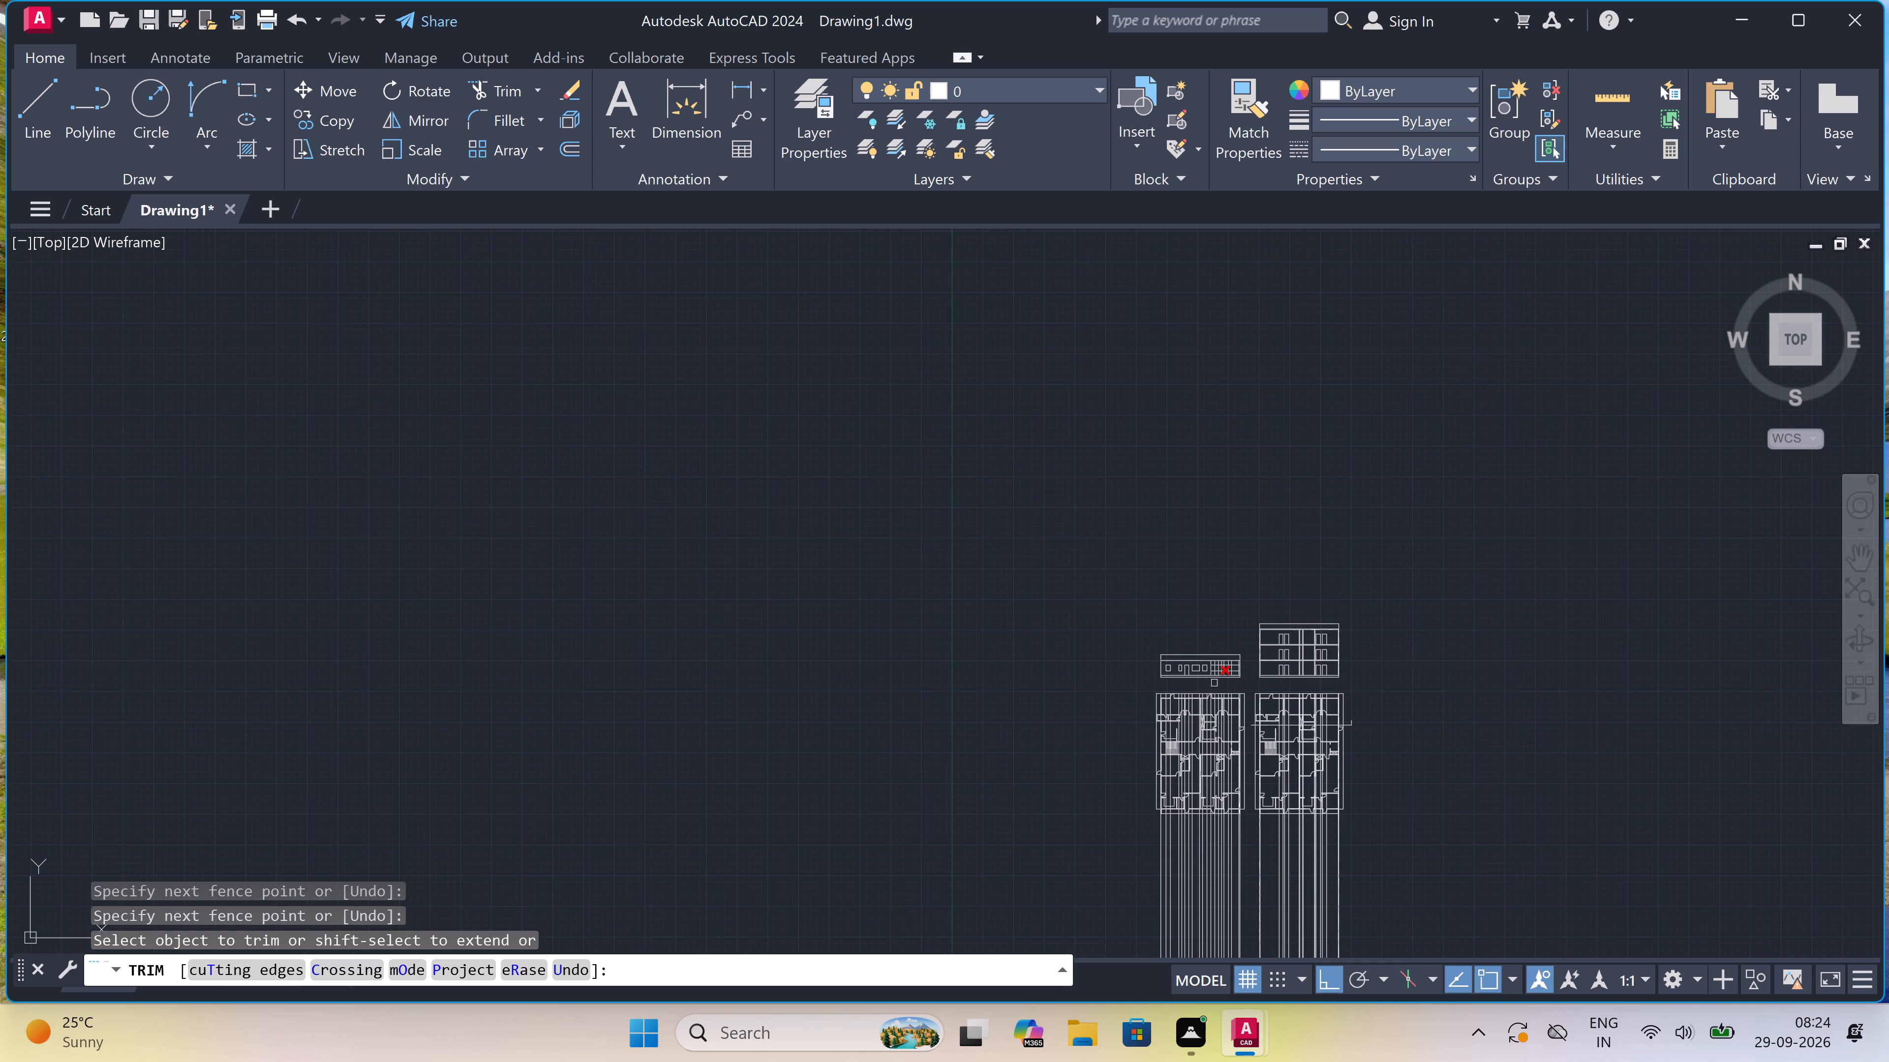
pyautogui.scroll(3, 1226, 850)
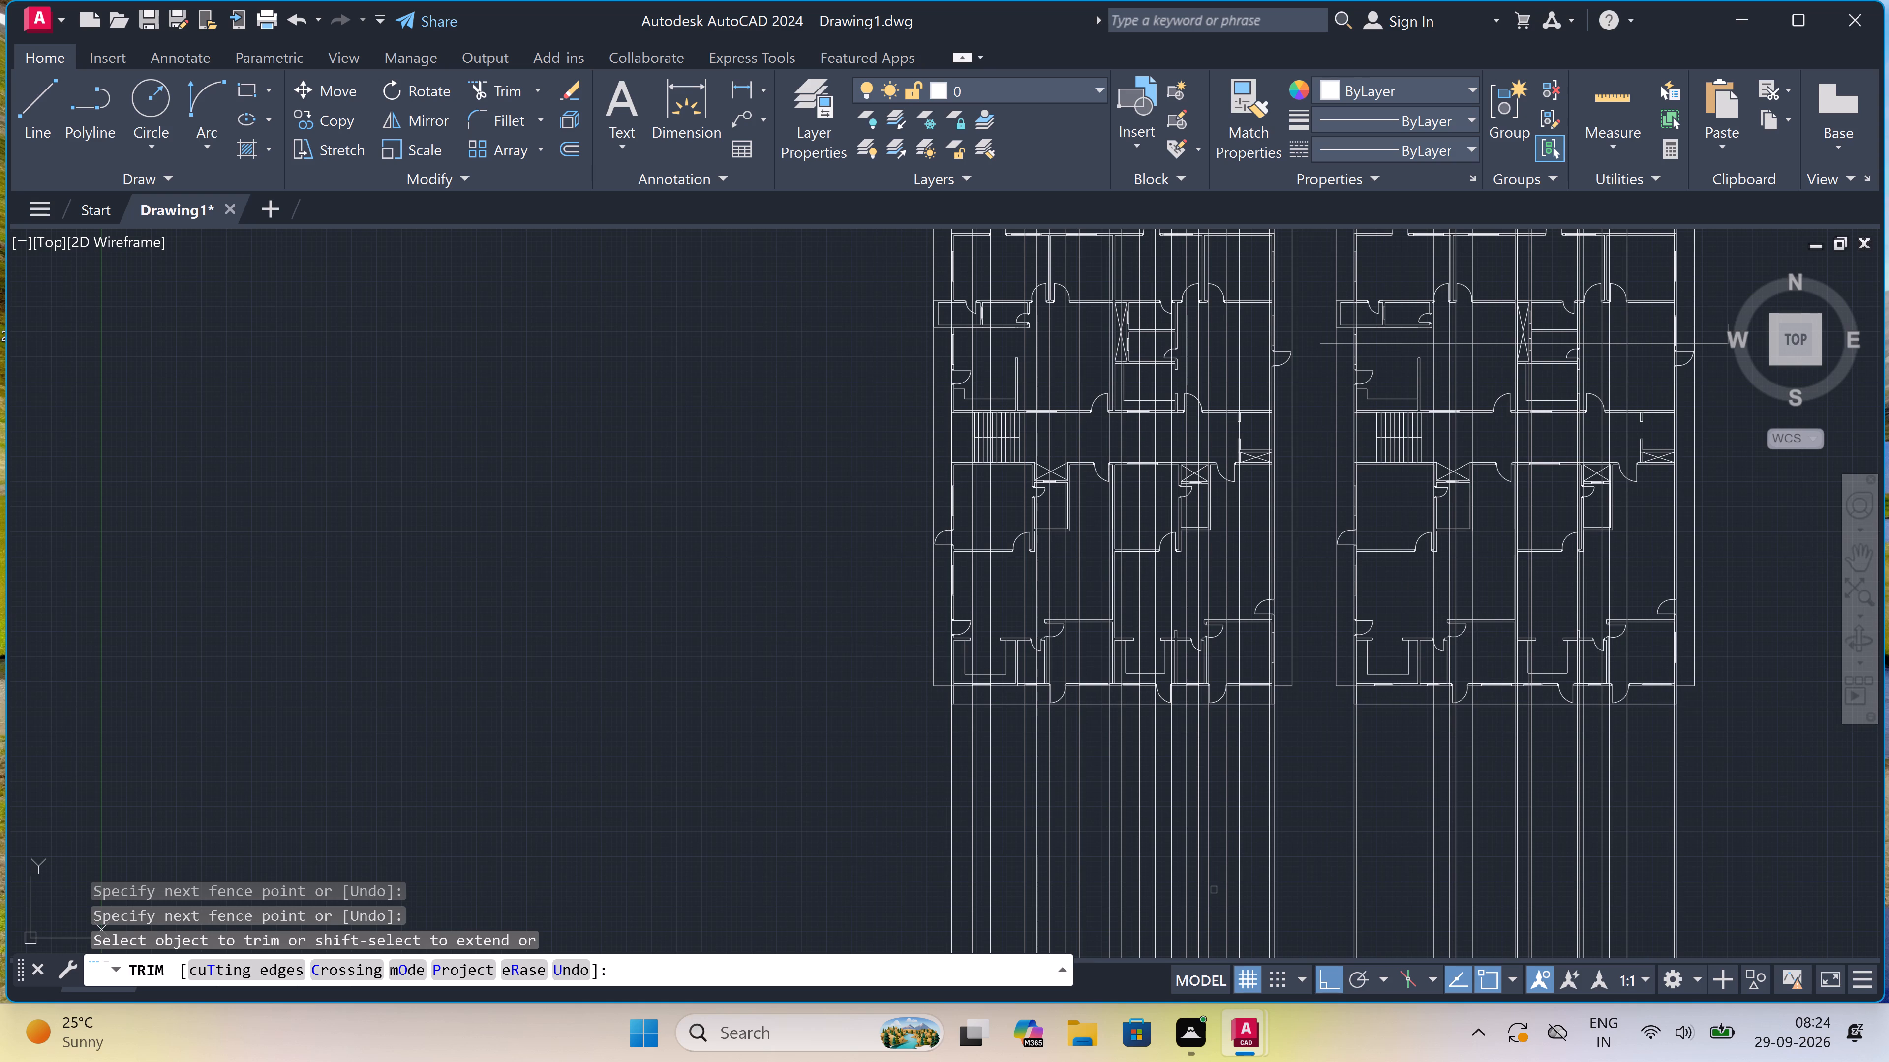
pyautogui.scroll(2, 1214, 890)
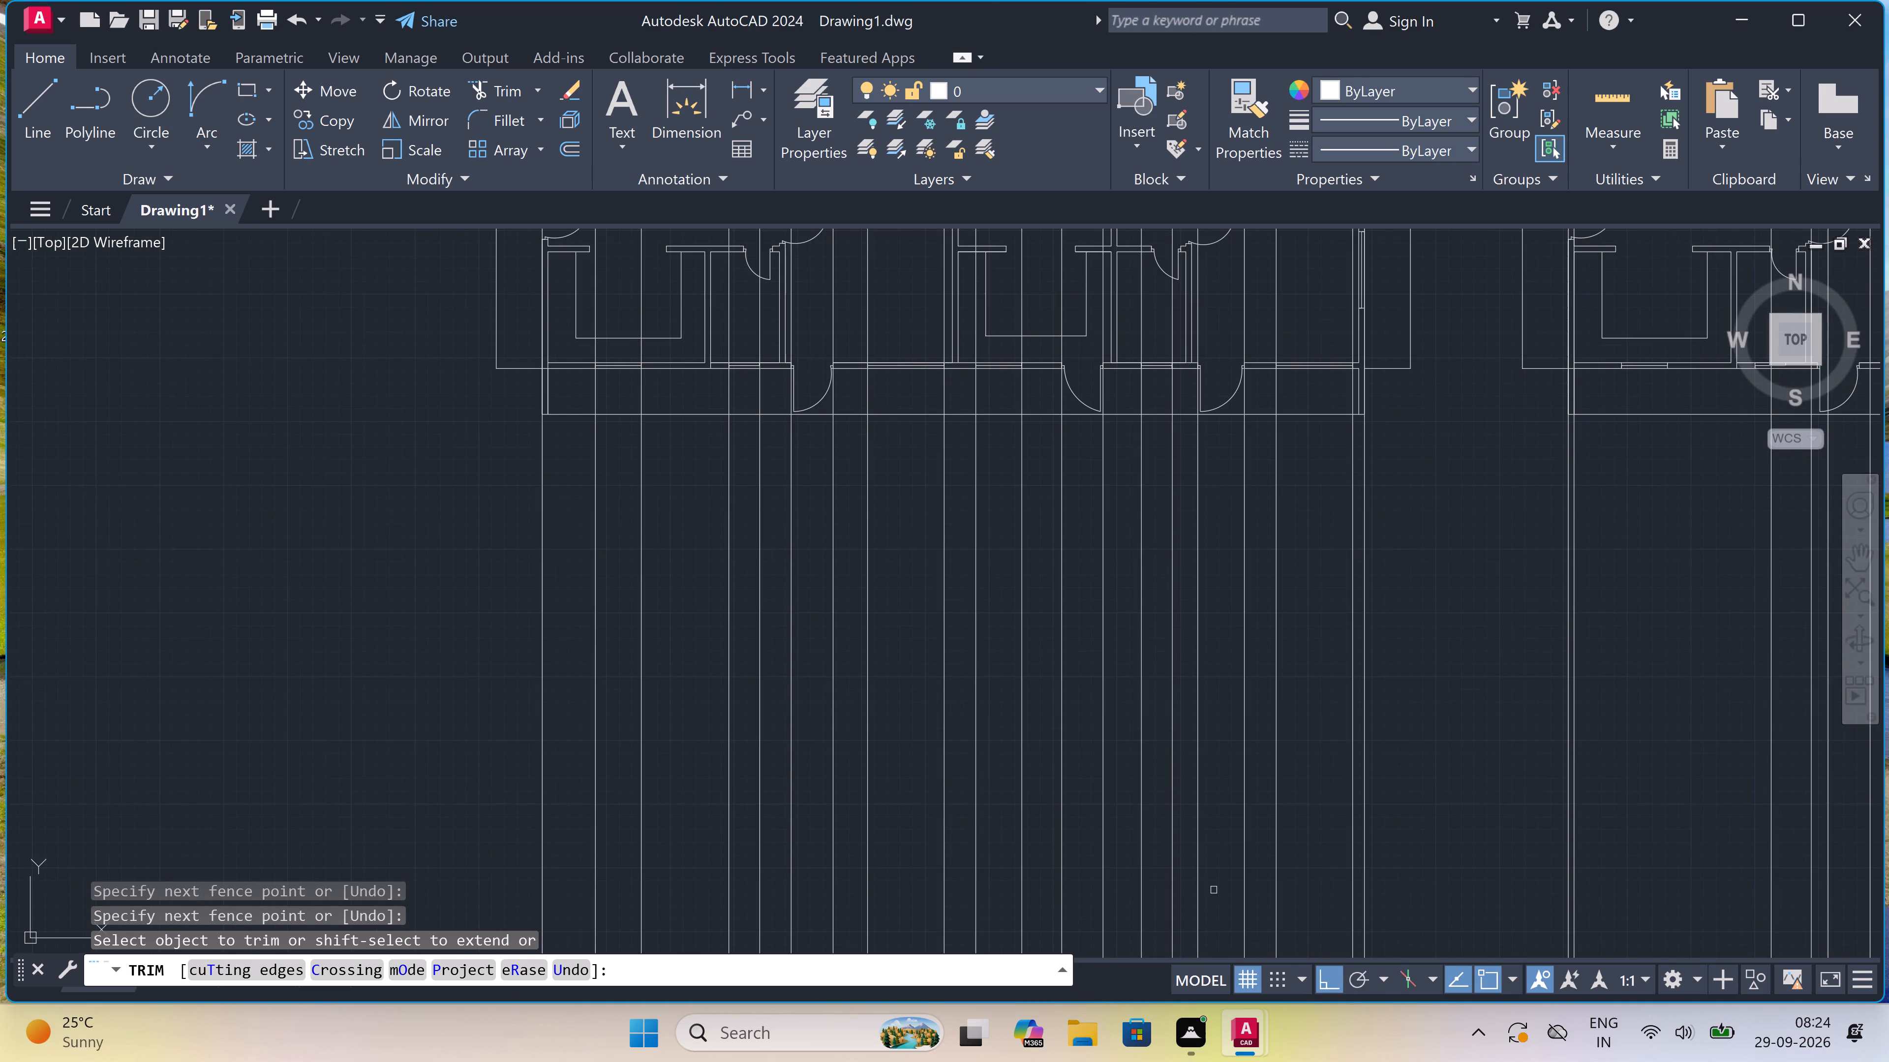
pyautogui.scroll(-3, 1214, 890)
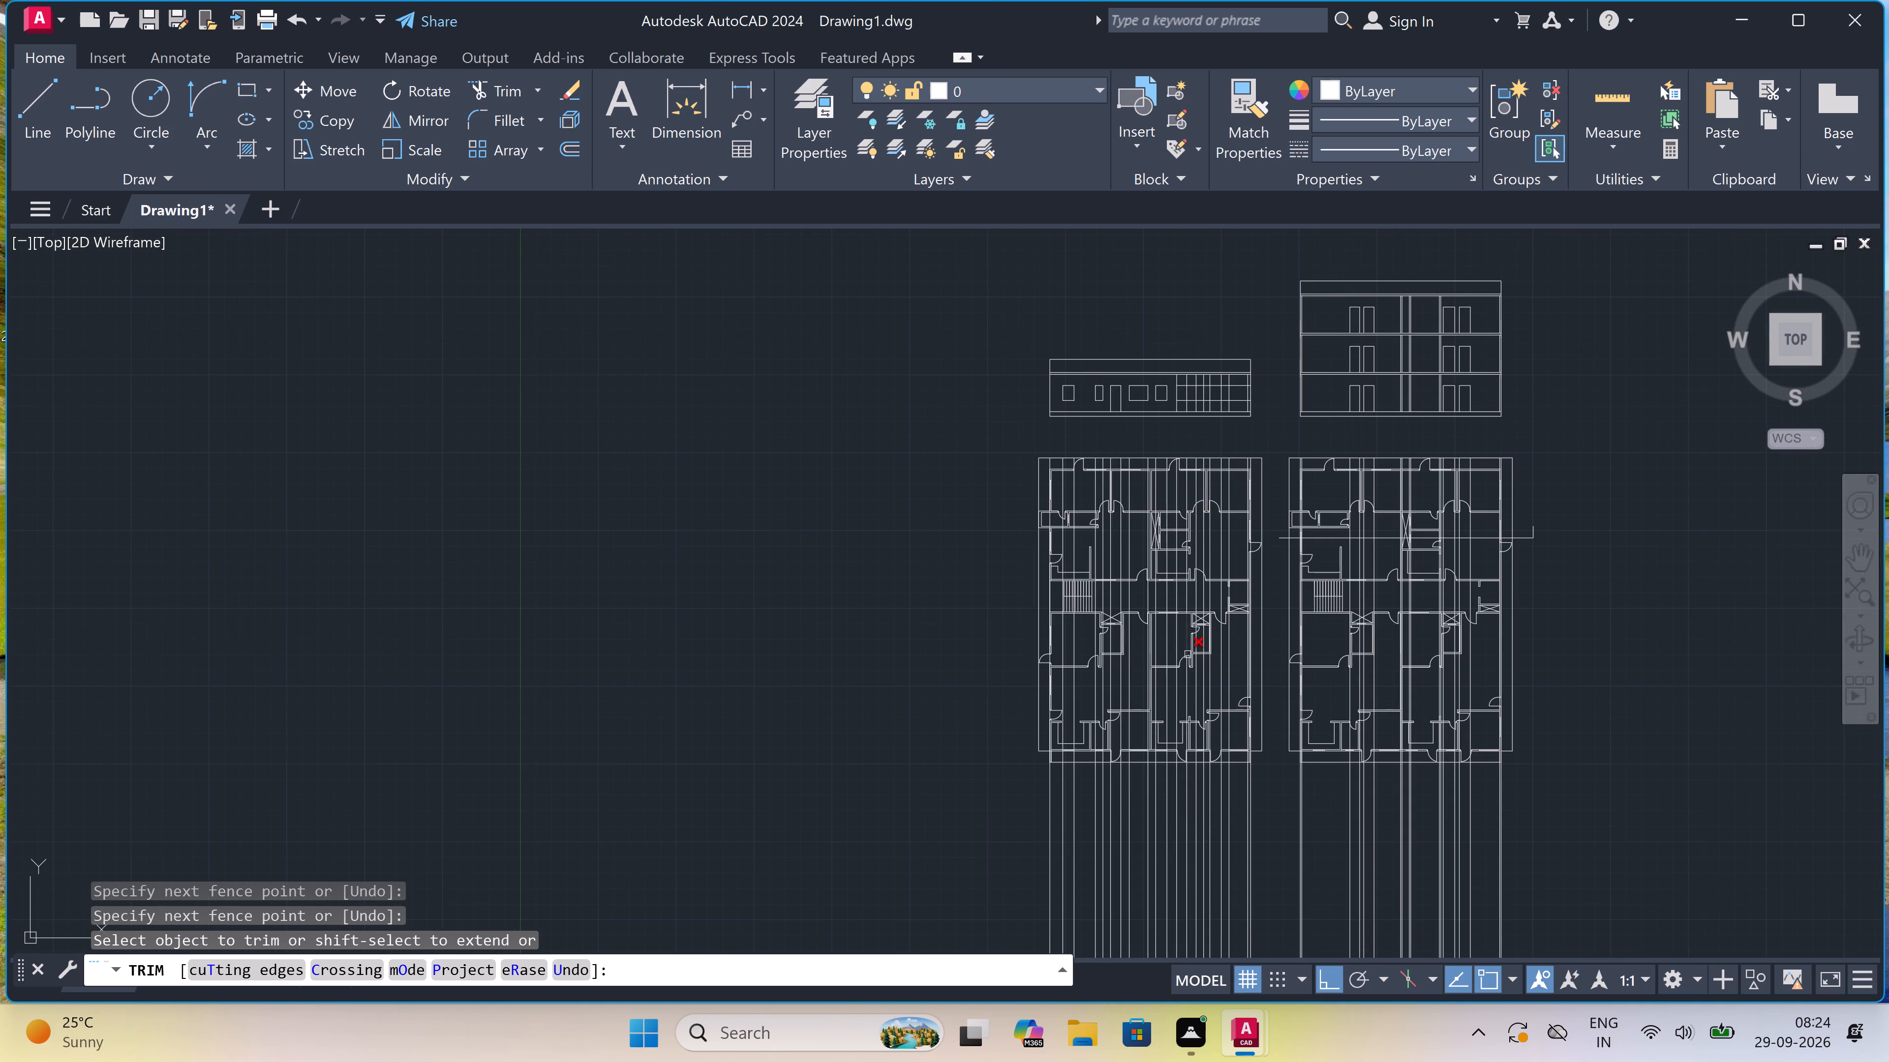
pyautogui.scroll(1, 1188, 654)
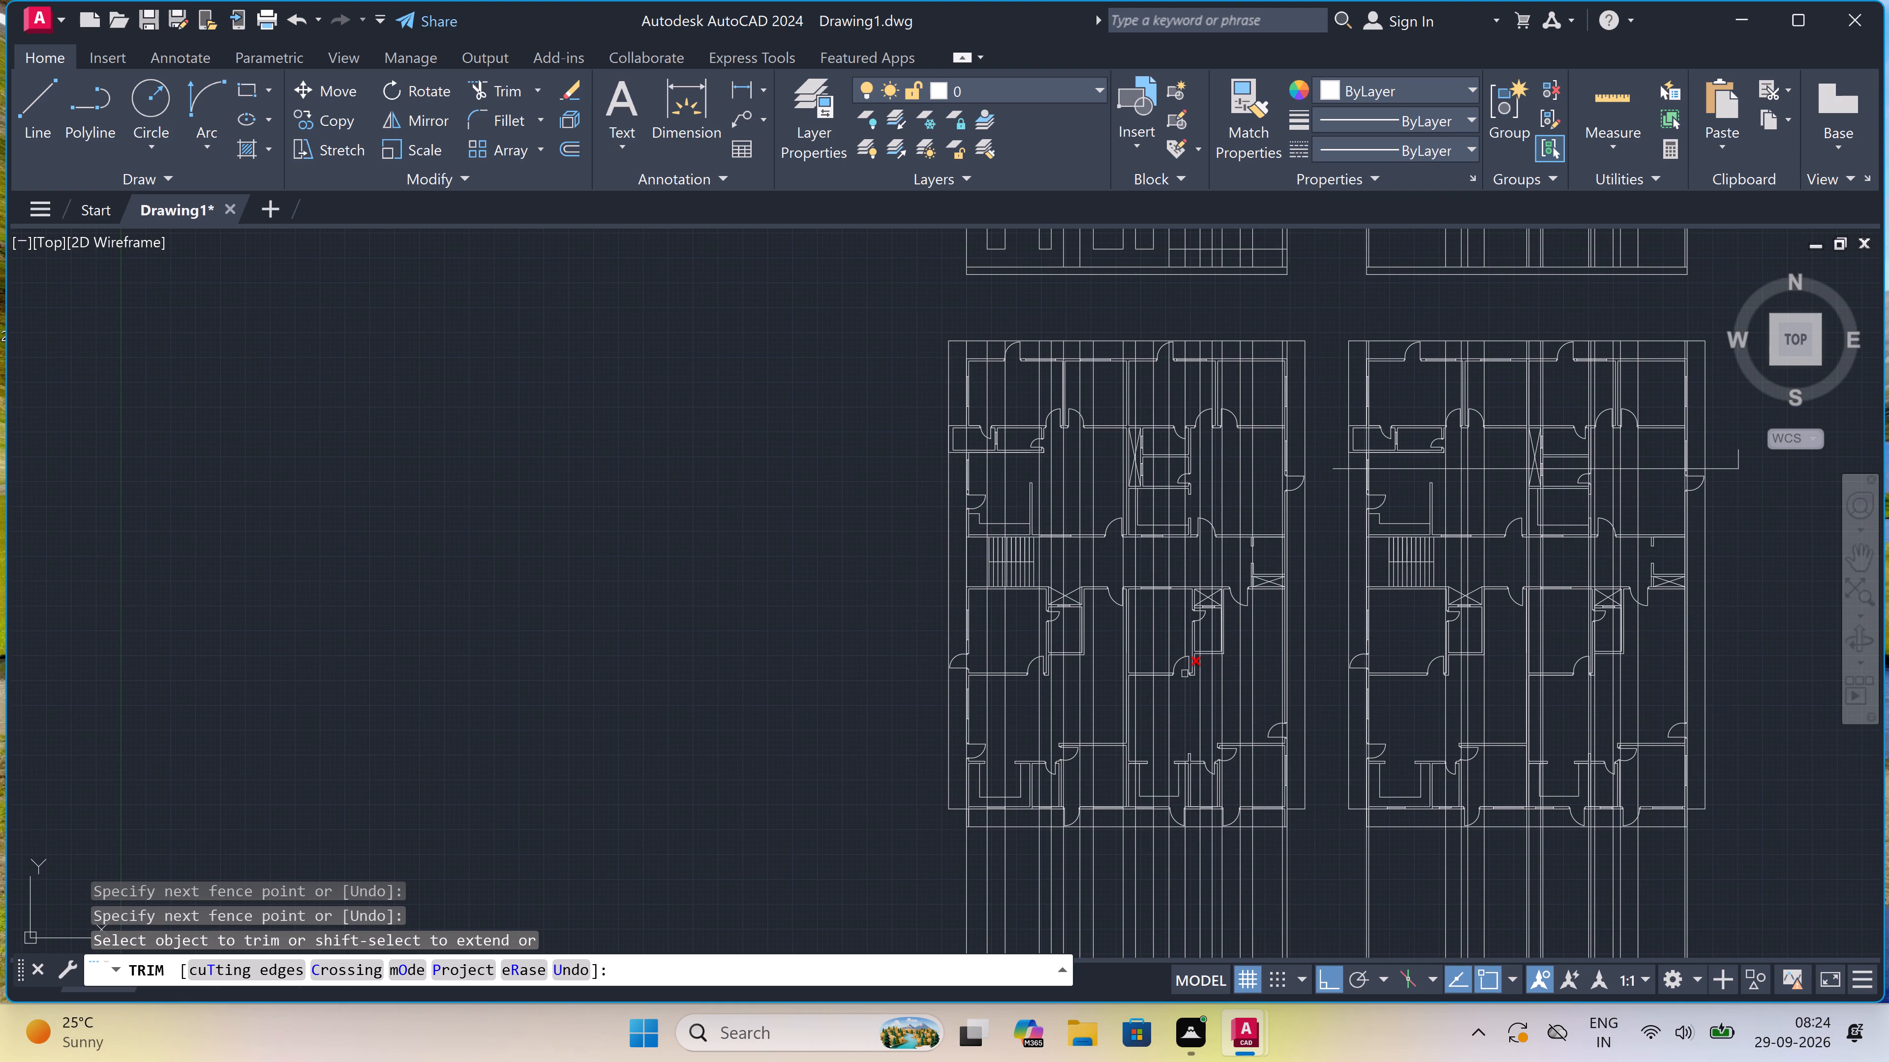
pyautogui.scroll(-1, 1185, 674)
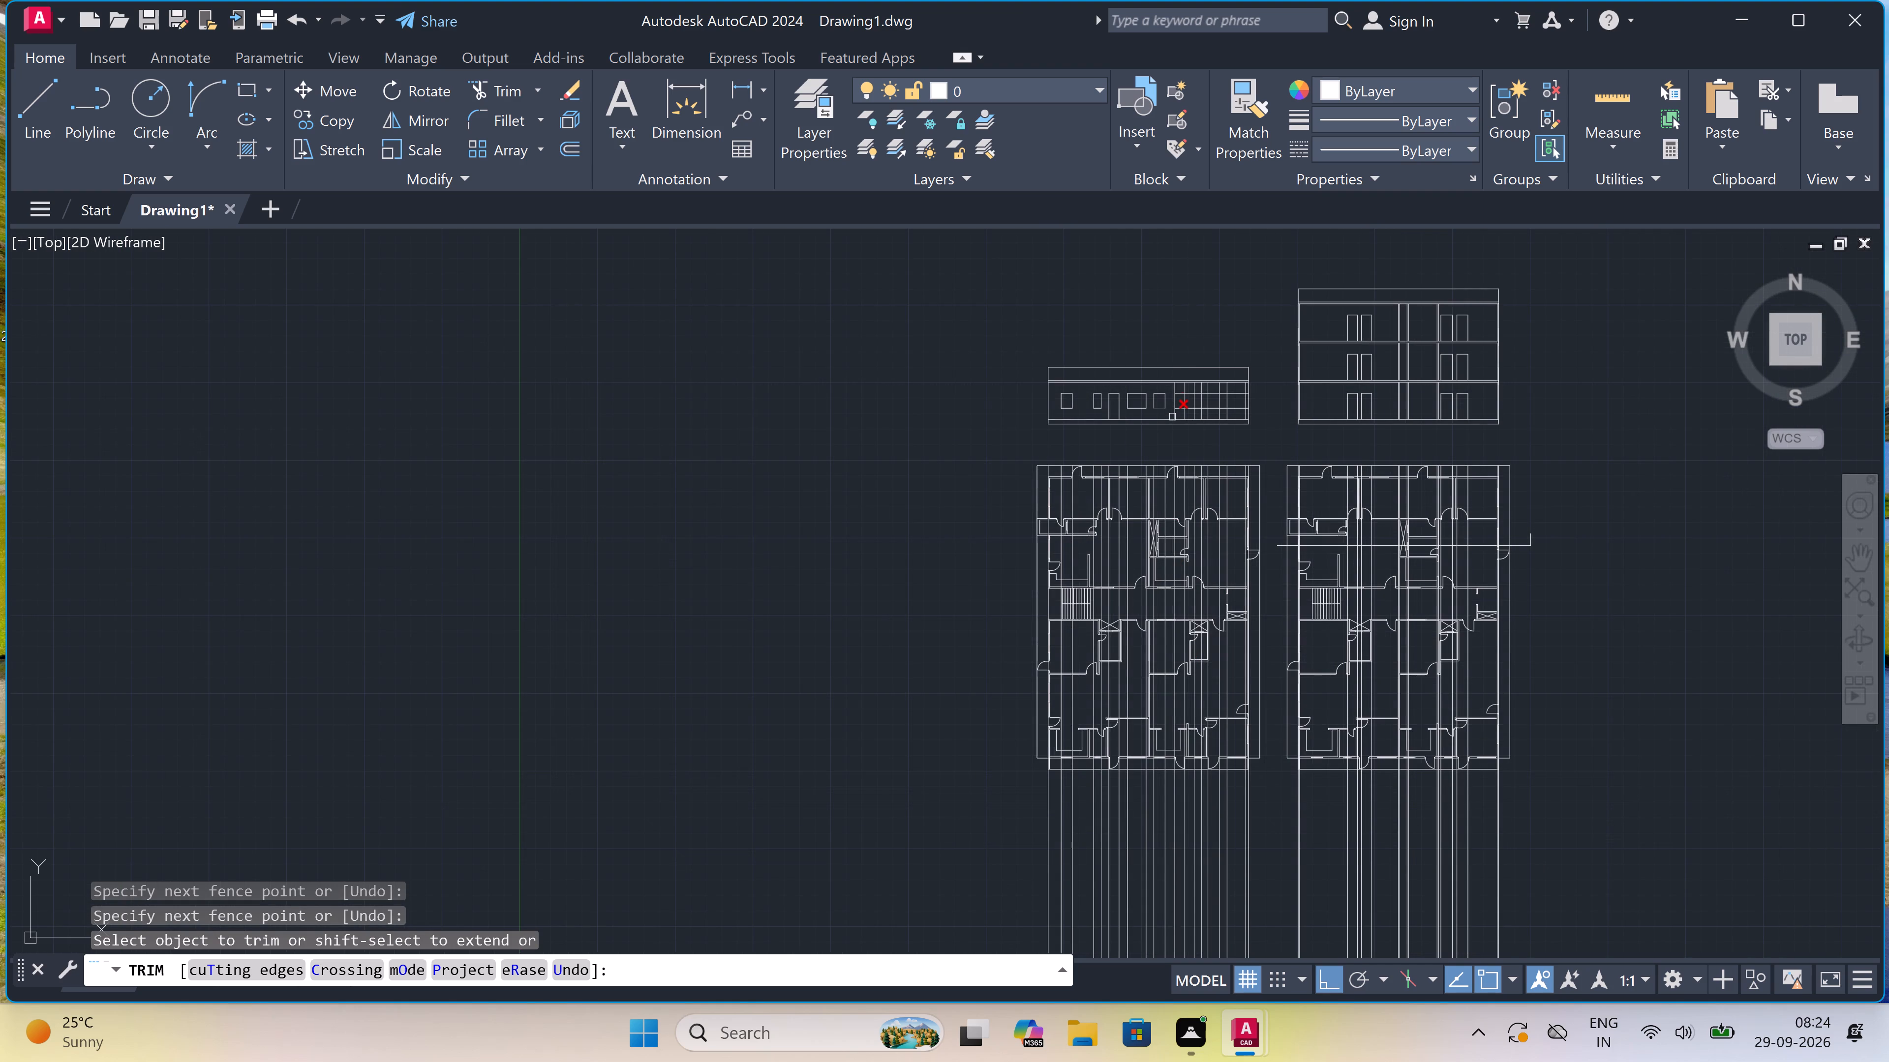
pyautogui.scroll(1, 1174, 419)
pyautogui.scroll(-1, 1174, 419)
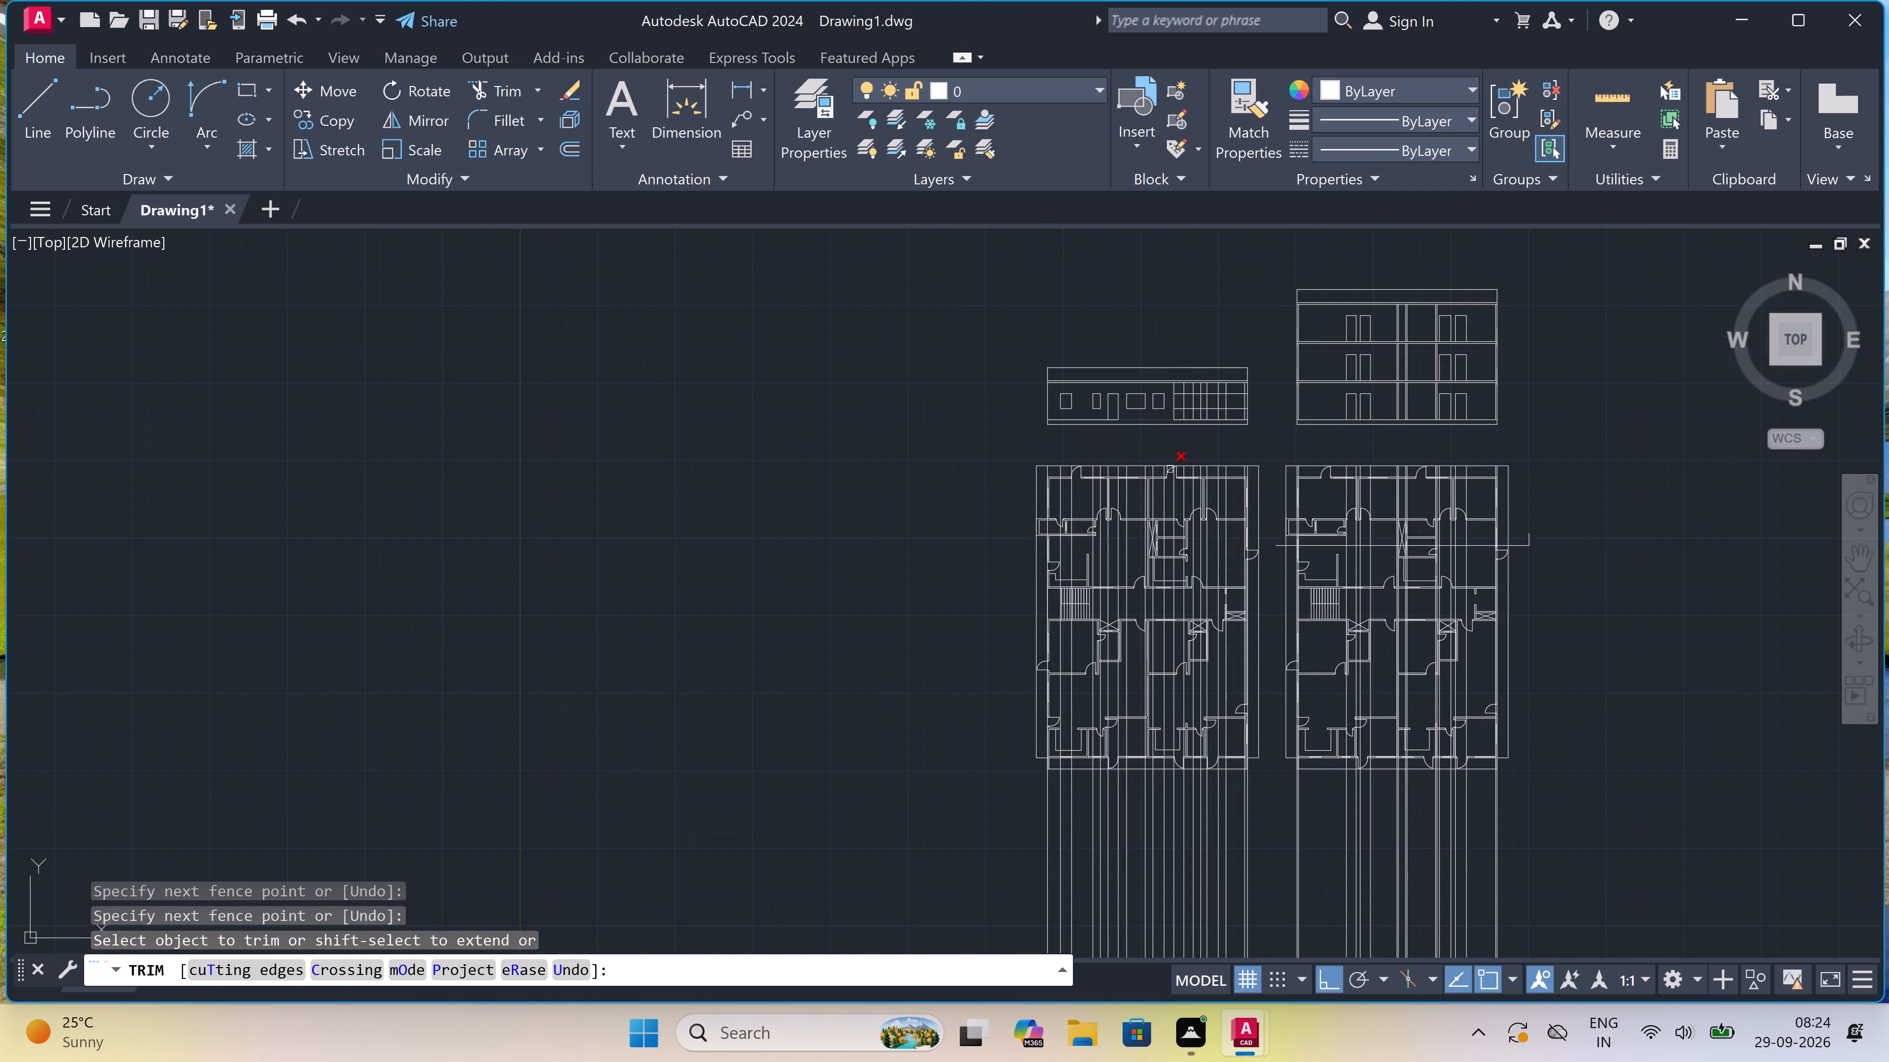
pyautogui.scroll(2, 1152, 701)
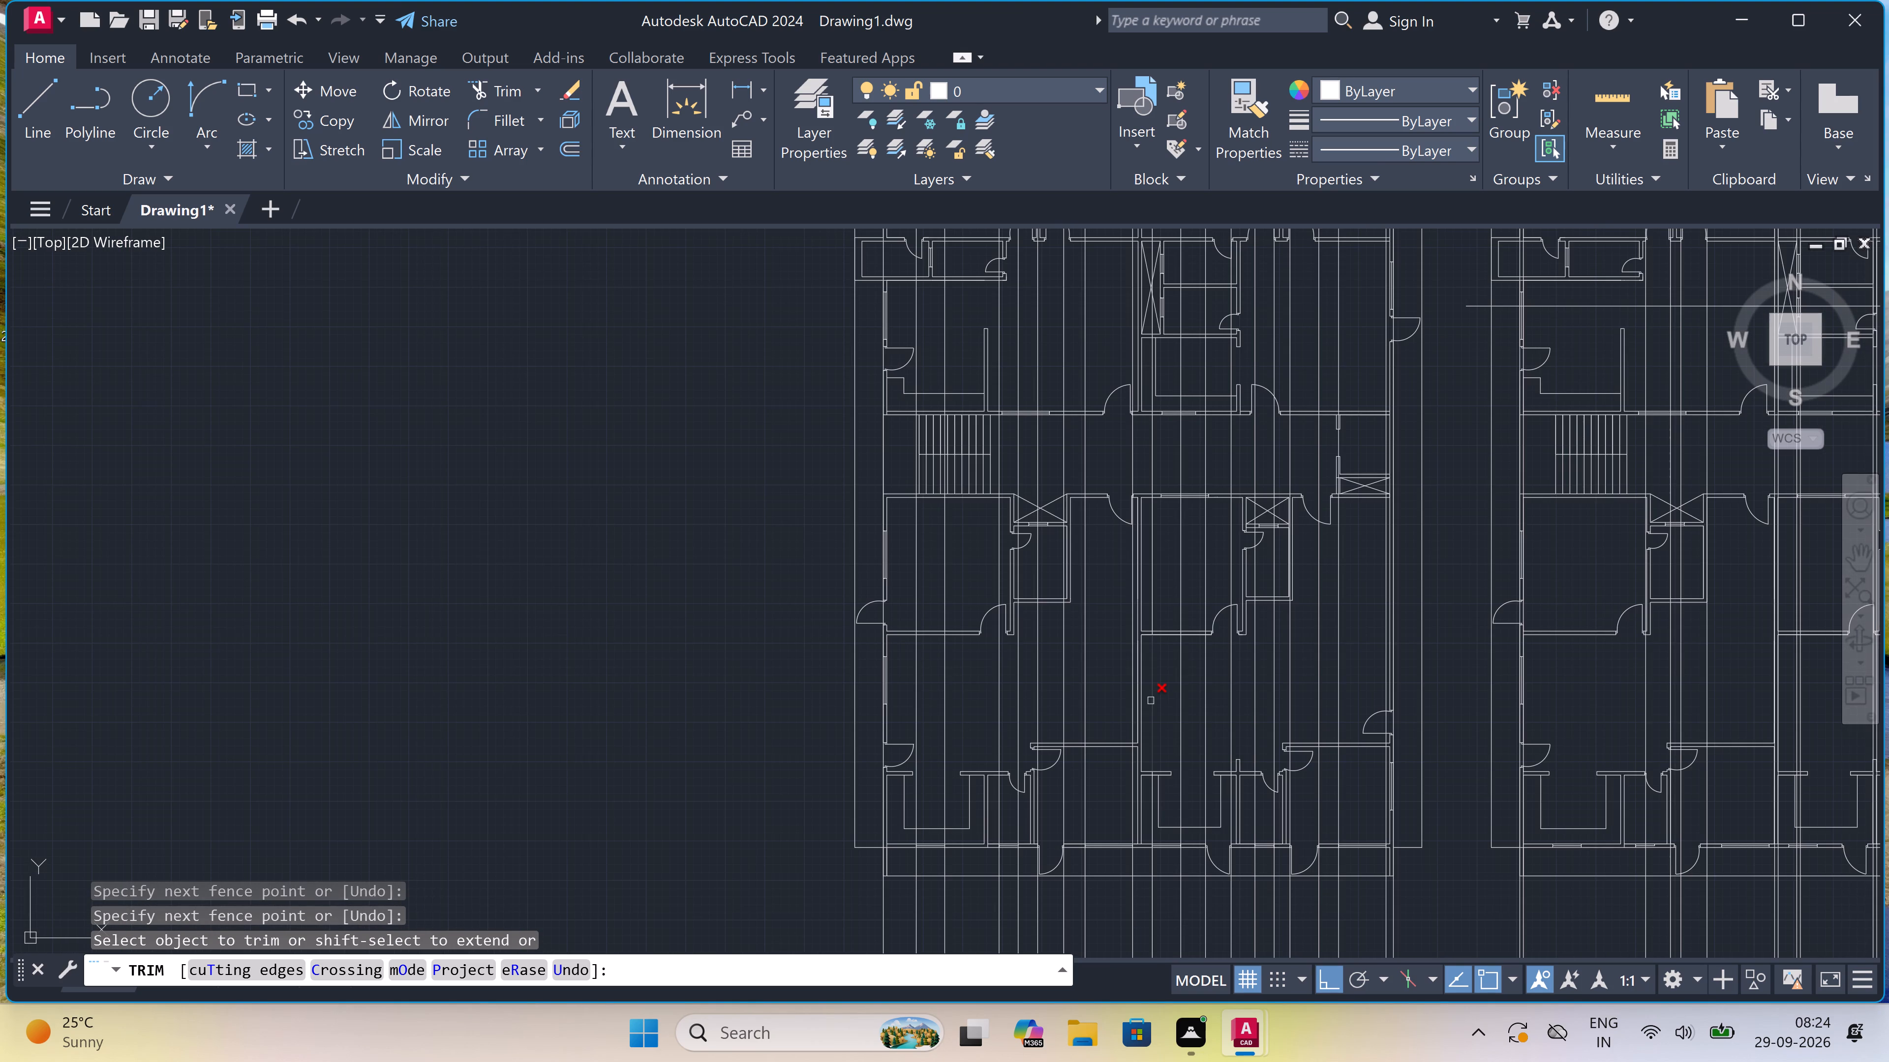
pyautogui.scroll(-2, 1152, 701)
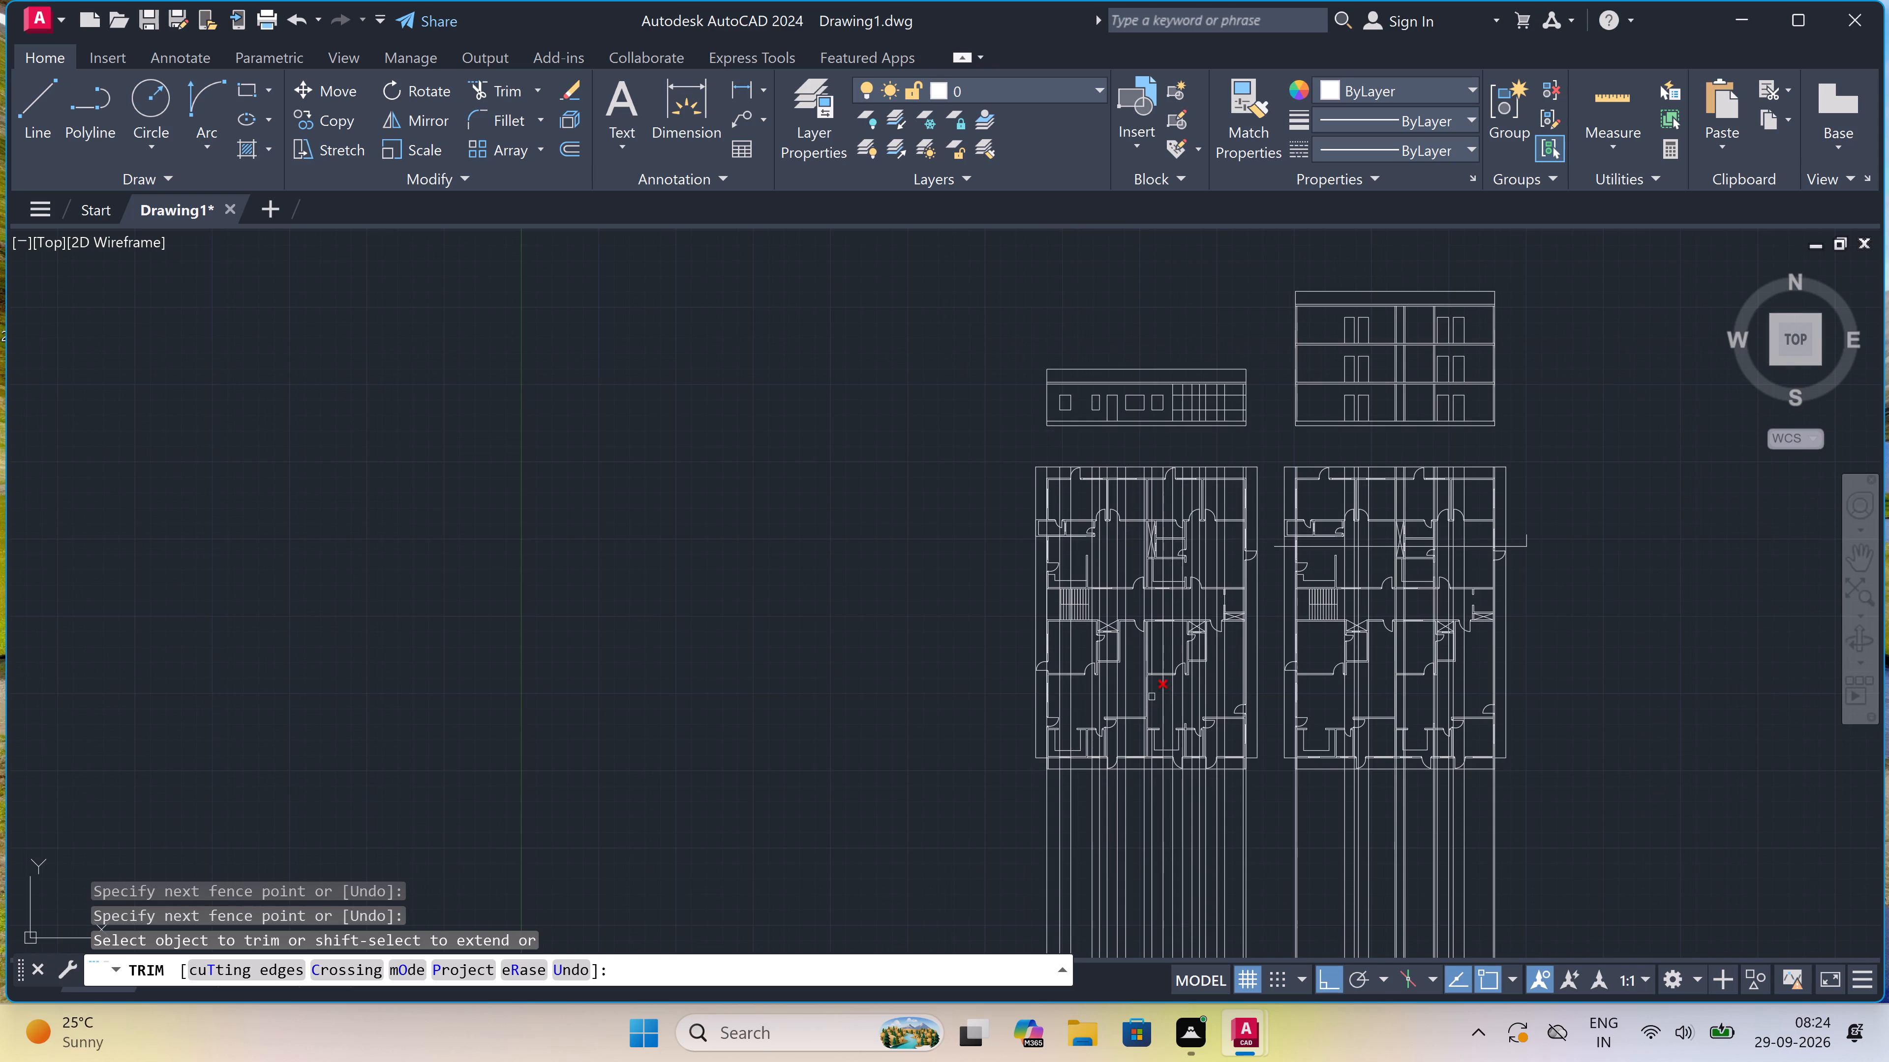
# Trim the grid lines above and east of the next pair of verticals past the fourth window, isolating the second door's outline.
pyautogui.scroll(2, 1165, 382)
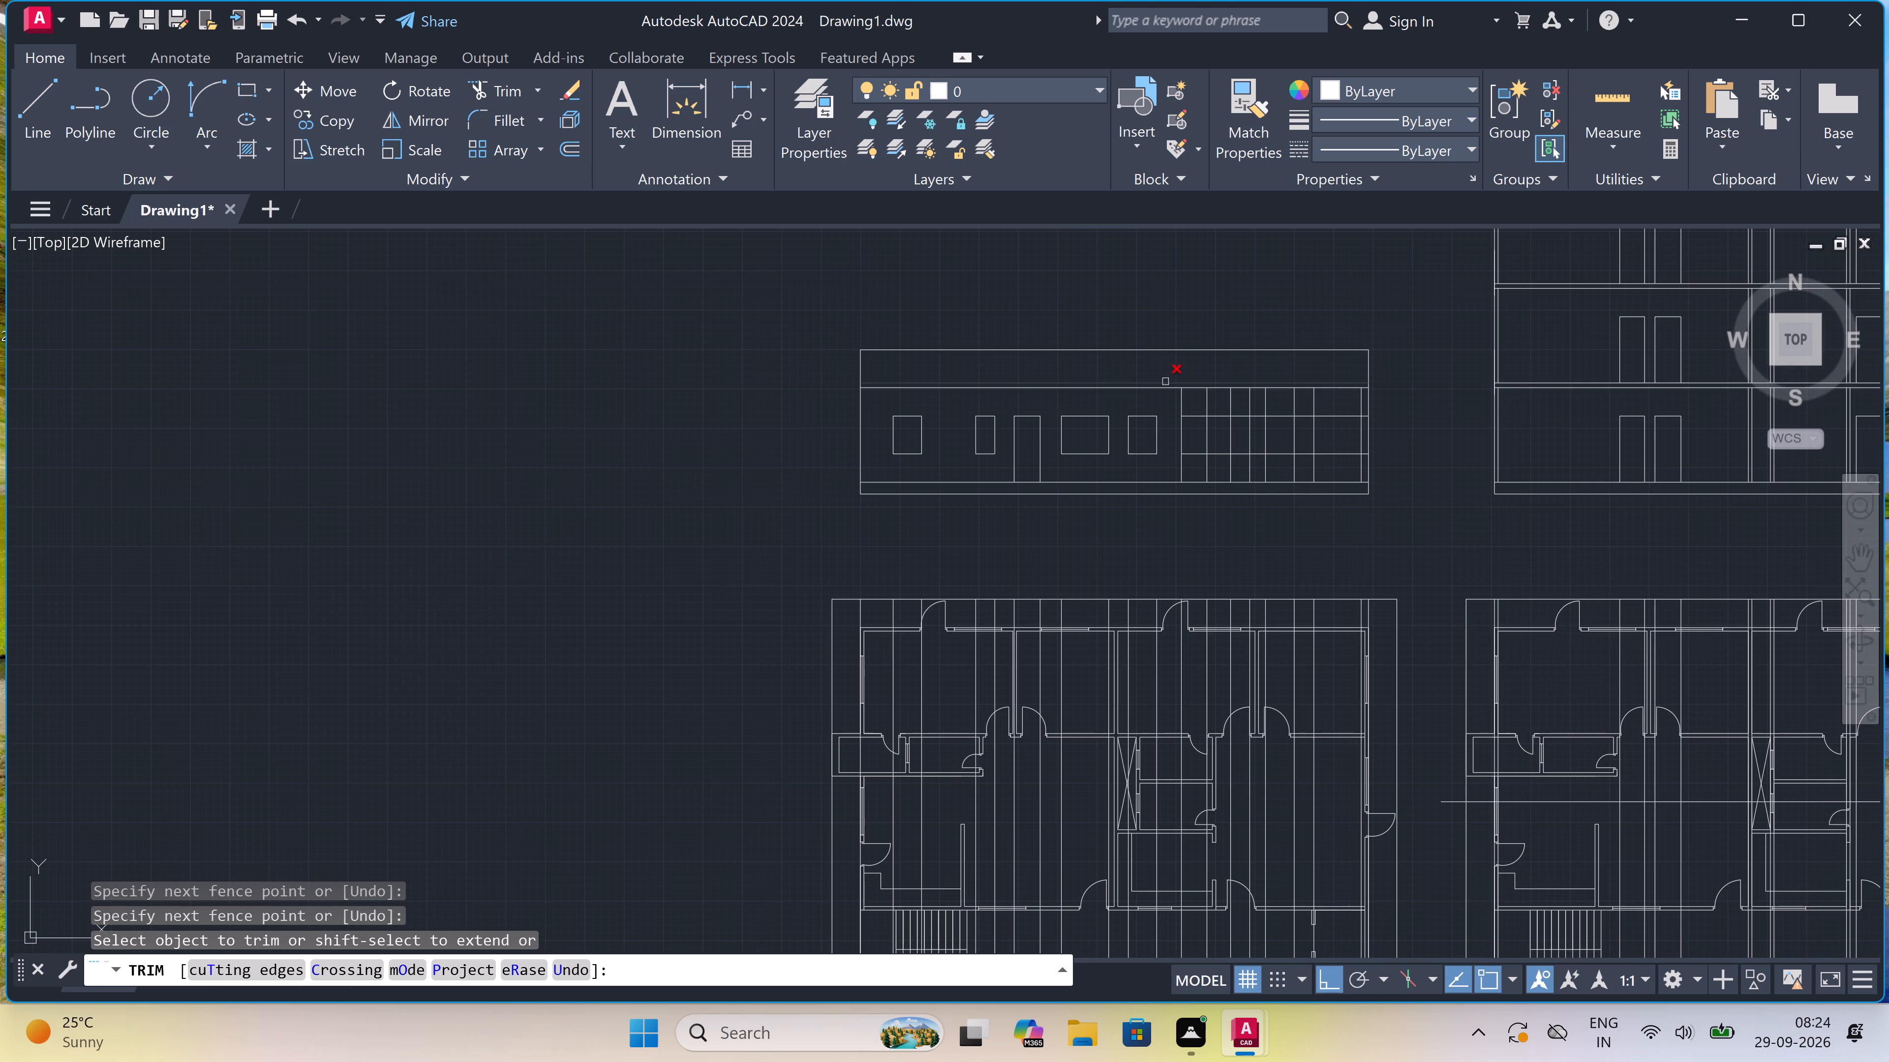
pyautogui.scroll(2, 1182, 402)
pyautogui.click(1168, 407)
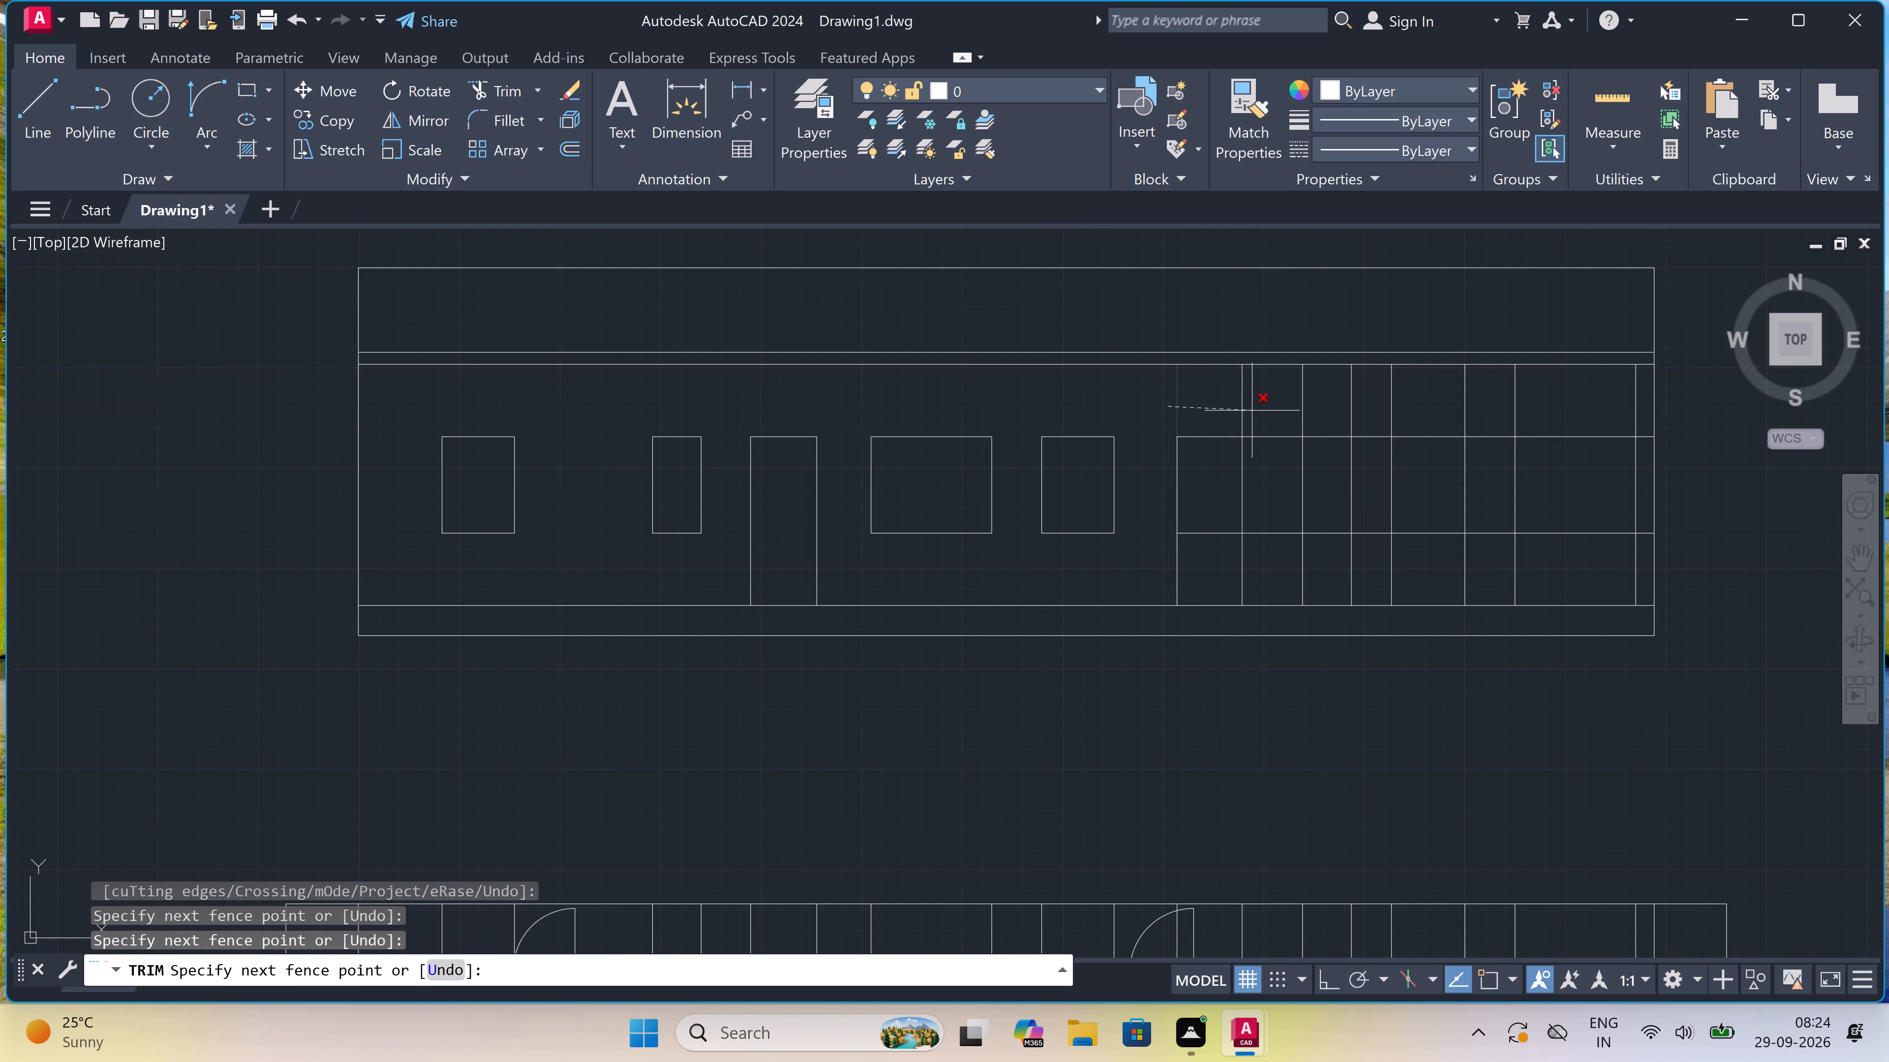
pyautogui.click(1249, 414)
pyautogui.click(1257, 415)
pyautogui.click(1257, 414)
pyautogui.click(1266, 555)
pyautogui.click(1277, 432)
# Trim the grid lines around the next pair of verticals east of the second door, leaving a narrow closed window between the middle horizontals.
pyautogui.click(1282, 413)
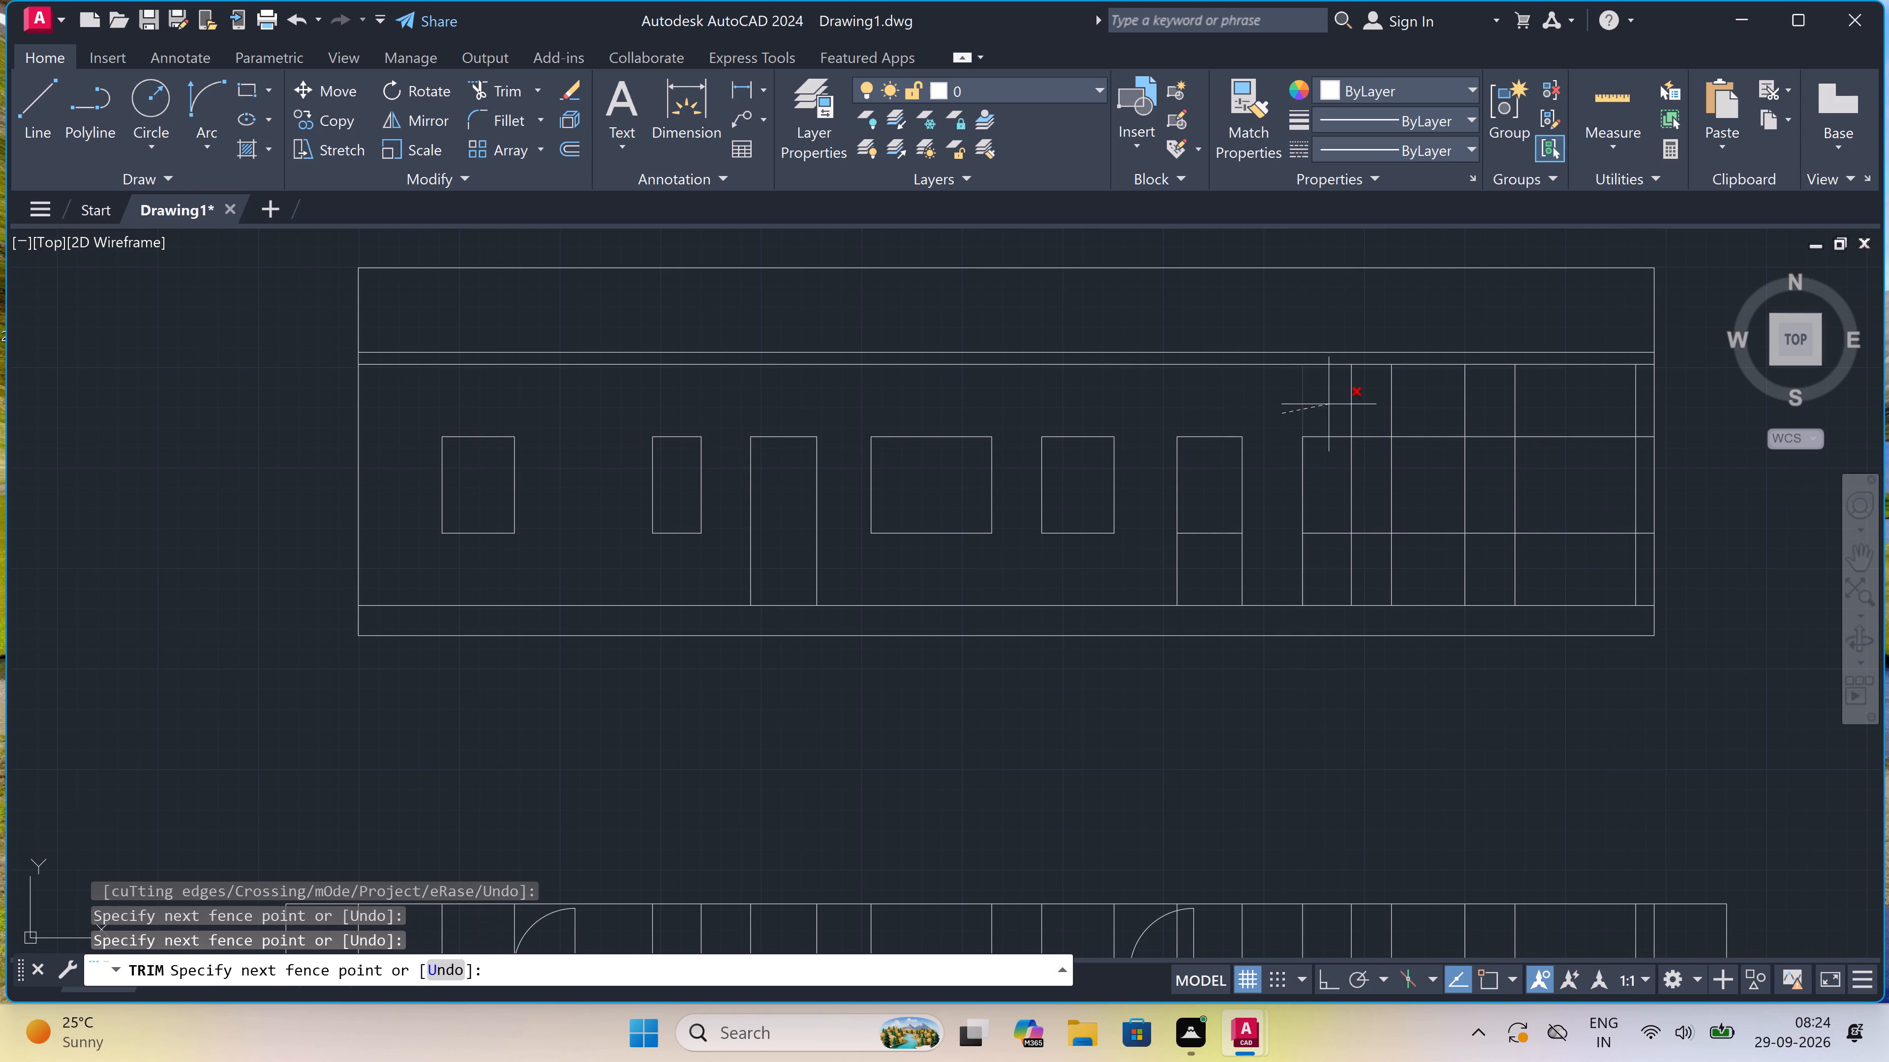
pyautogui.click(1357, 404)
pyautogui.scroll(-4, 1357, 404)
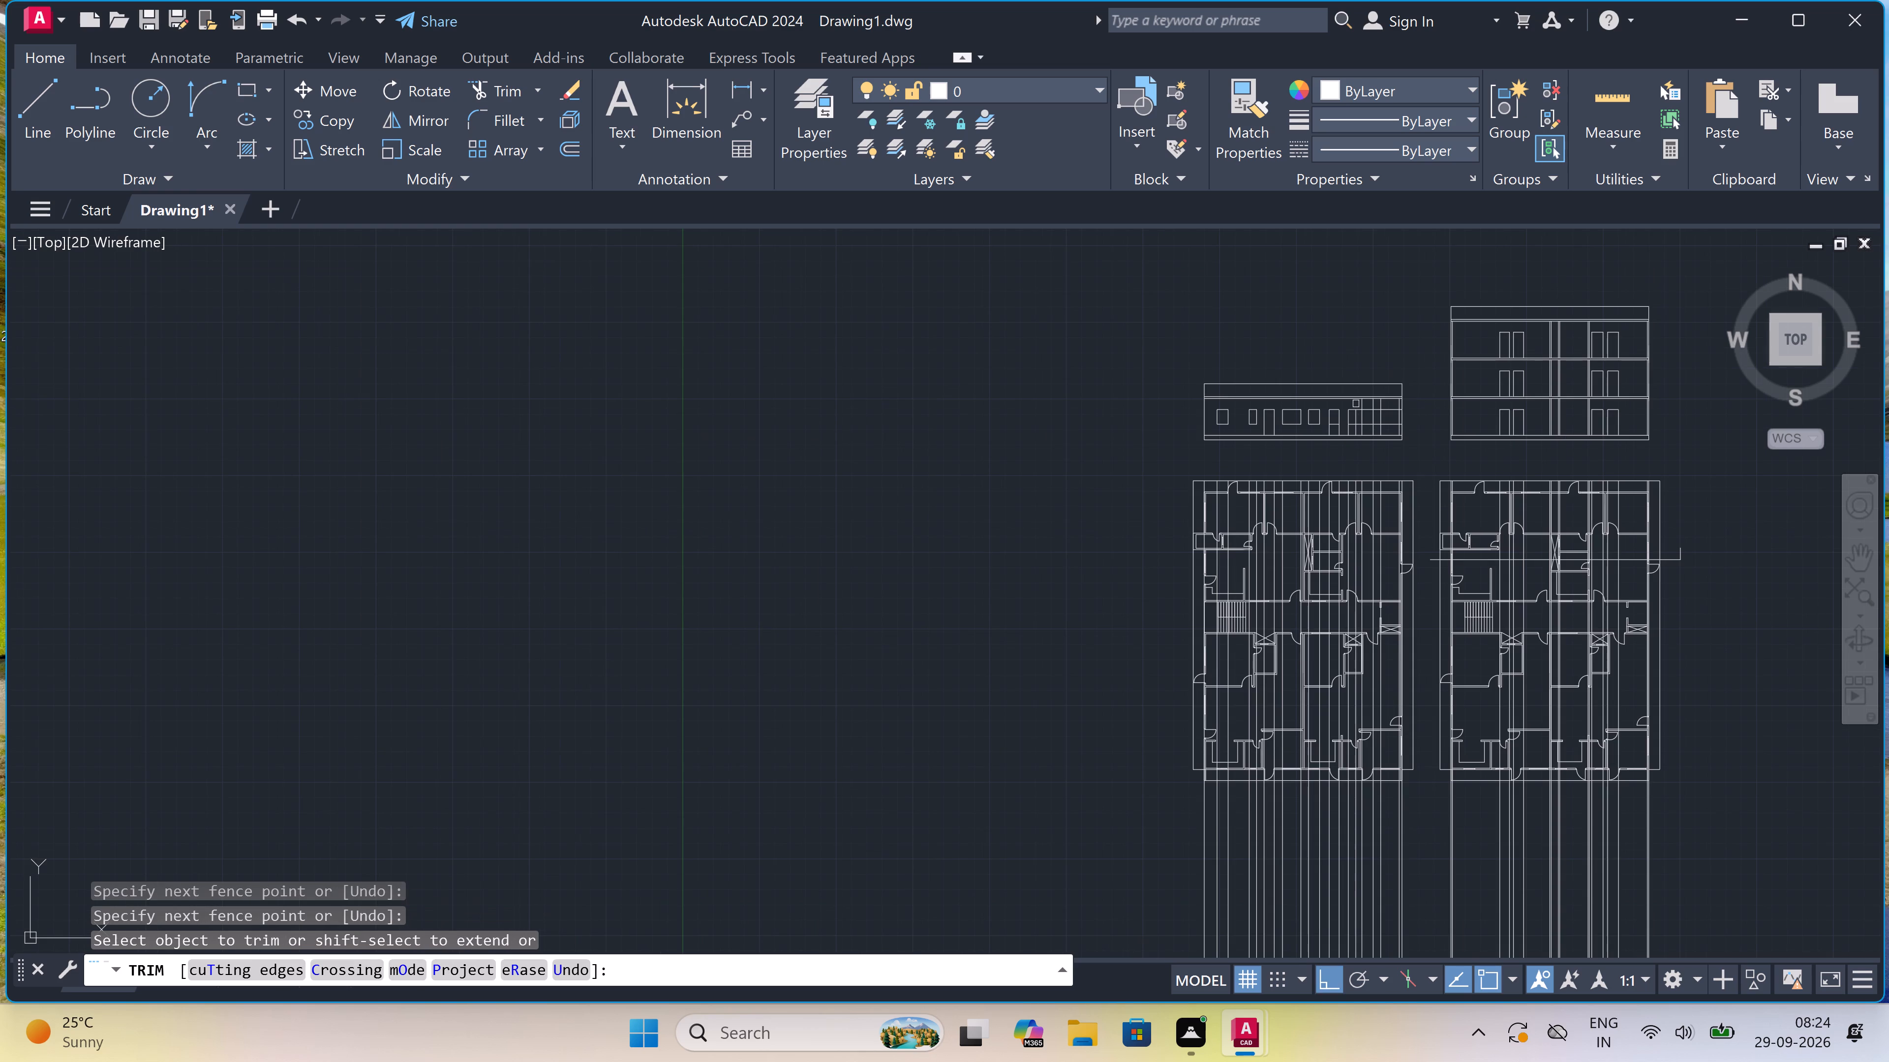
pyautogui.scroll(3, 1356, 404)
pyautogui.click(1356, 406)
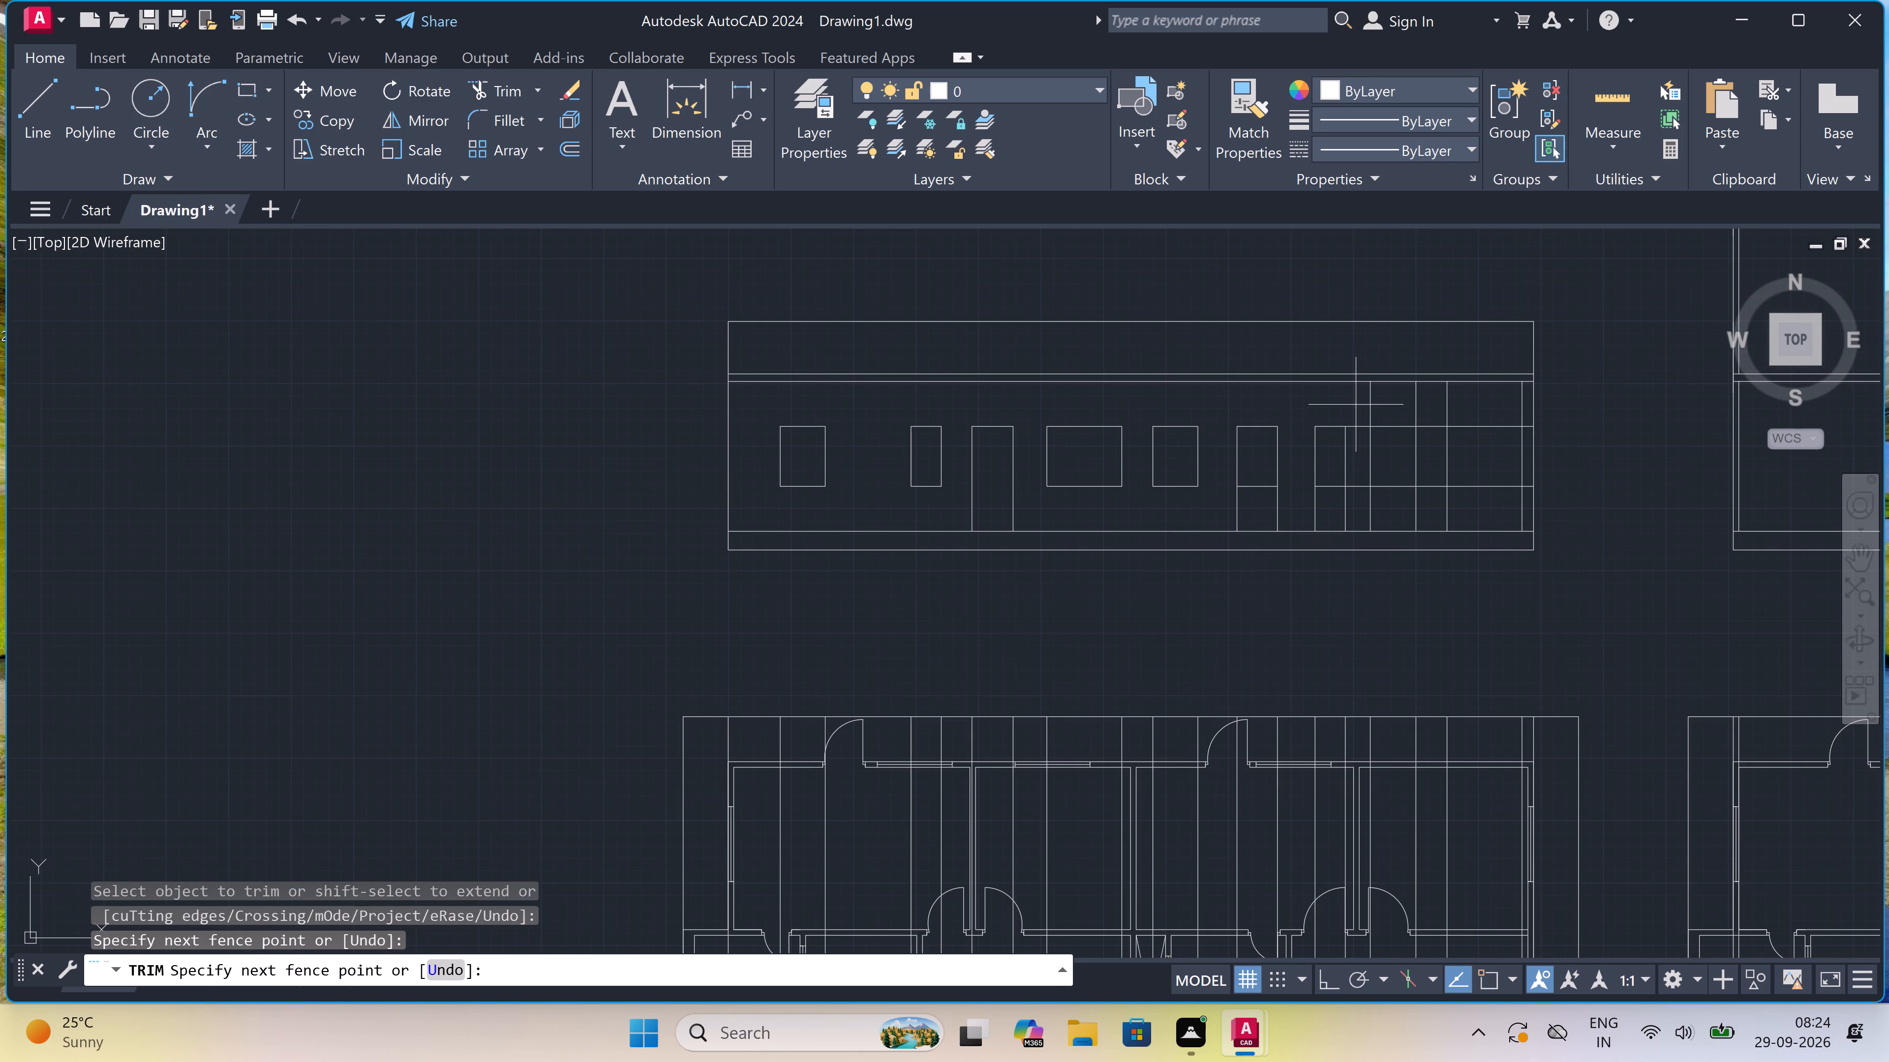
pyautogui.click(1351, 503)
pyautogui.click(1349, 504)
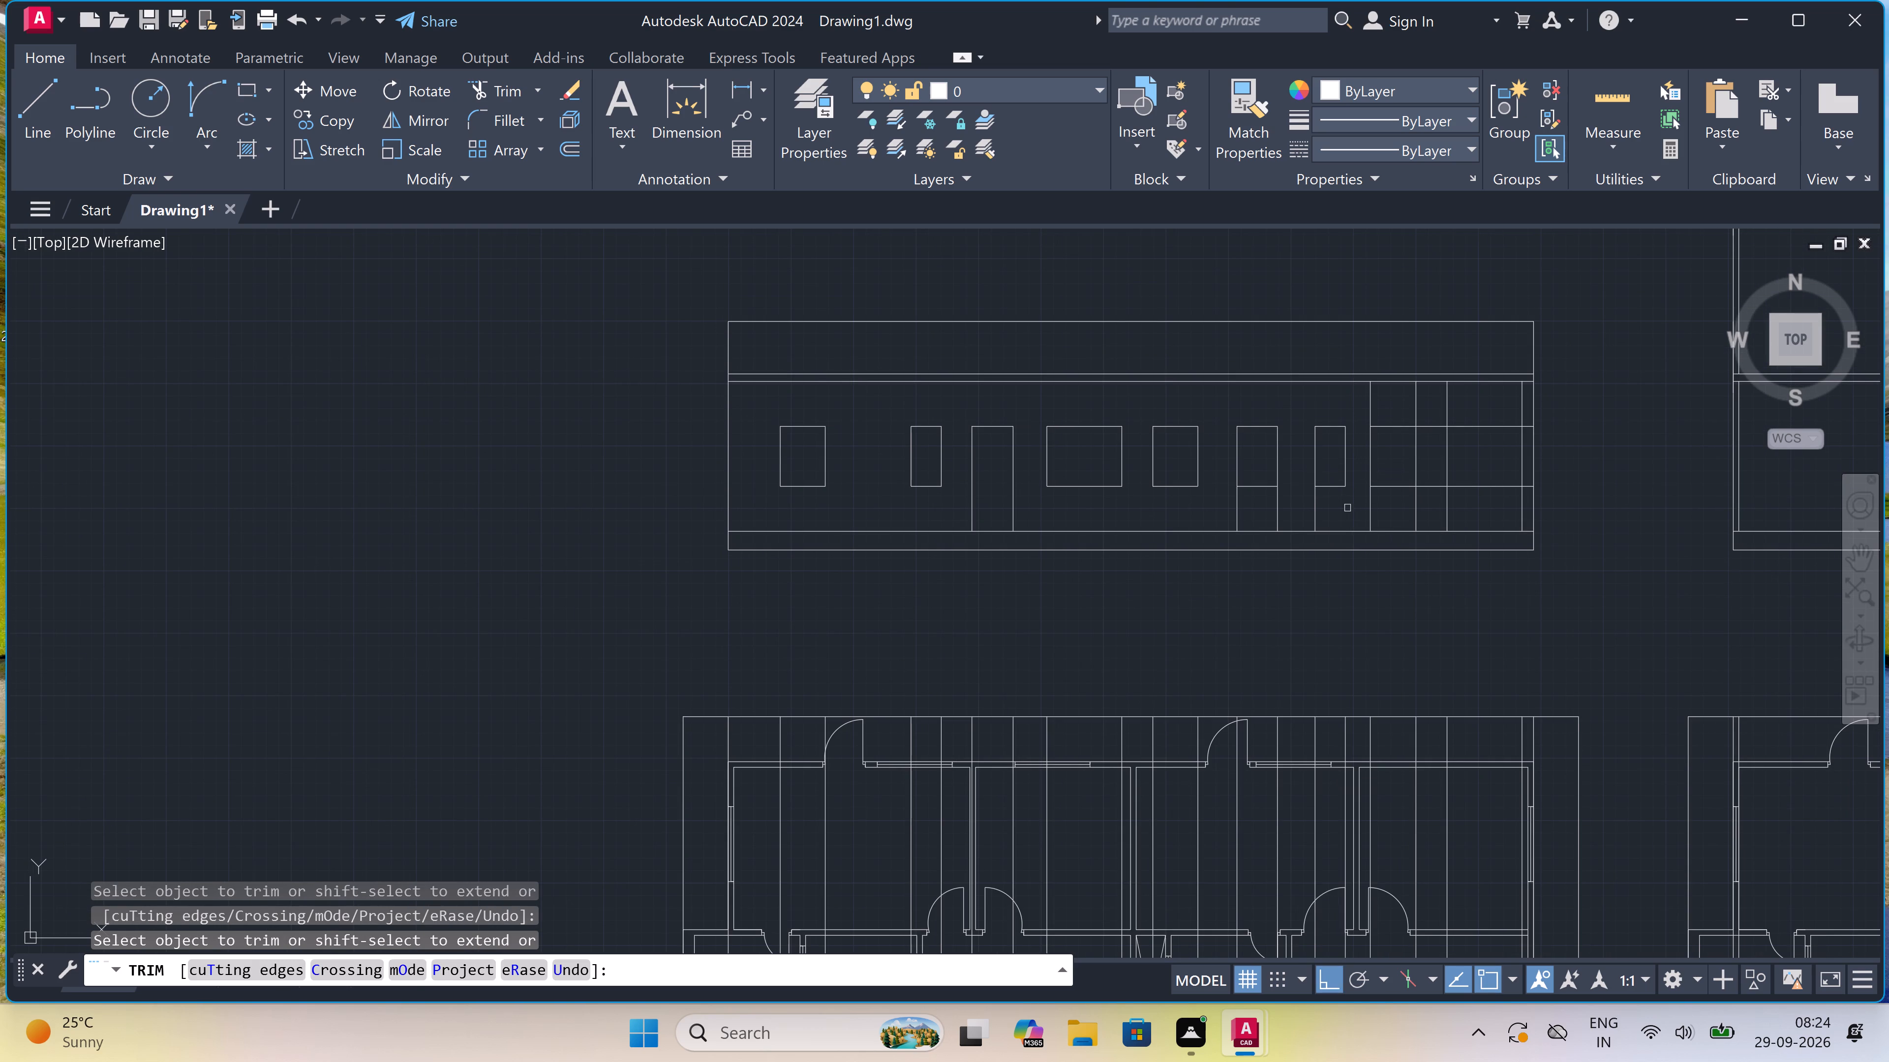
pyautogui.click(1313, 502)
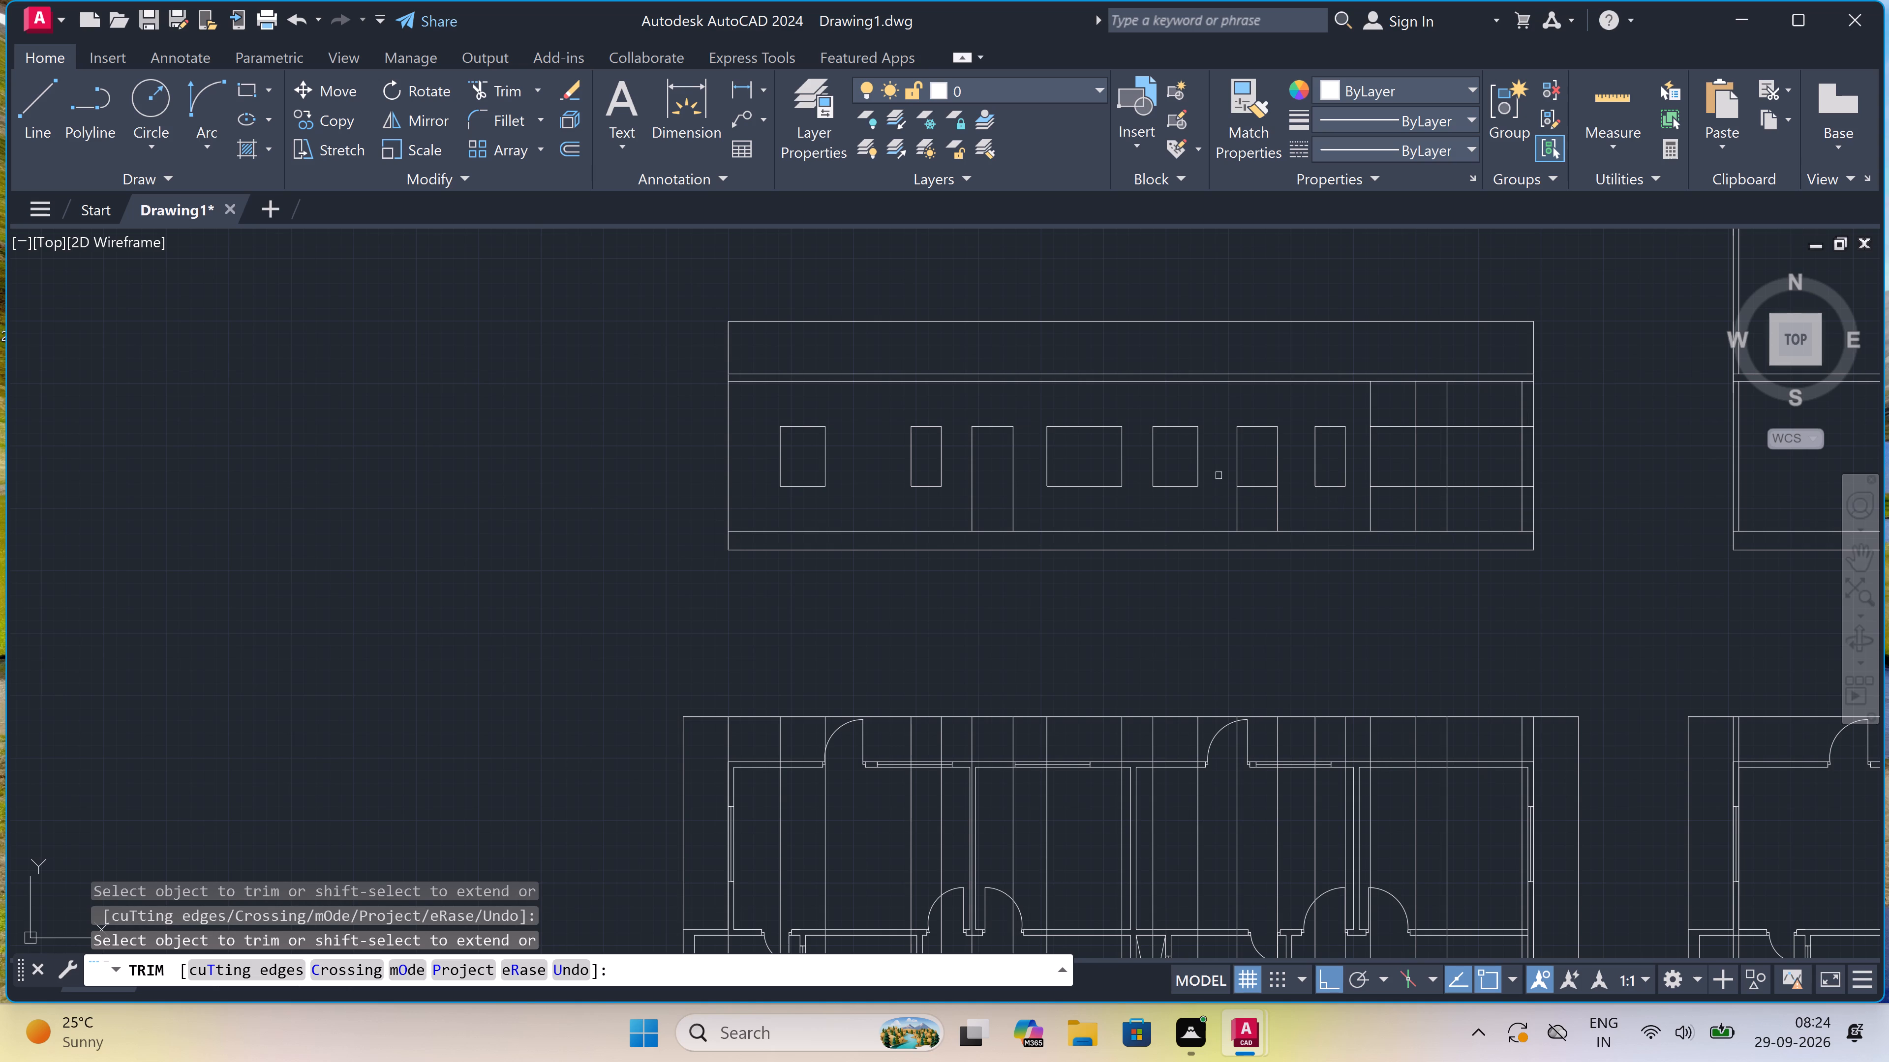
# Trim the sill line crossing the second door so its outline is open down to the floor line.
pyautogui.click(1246, 490)
pyautogui.click(1249, 478)
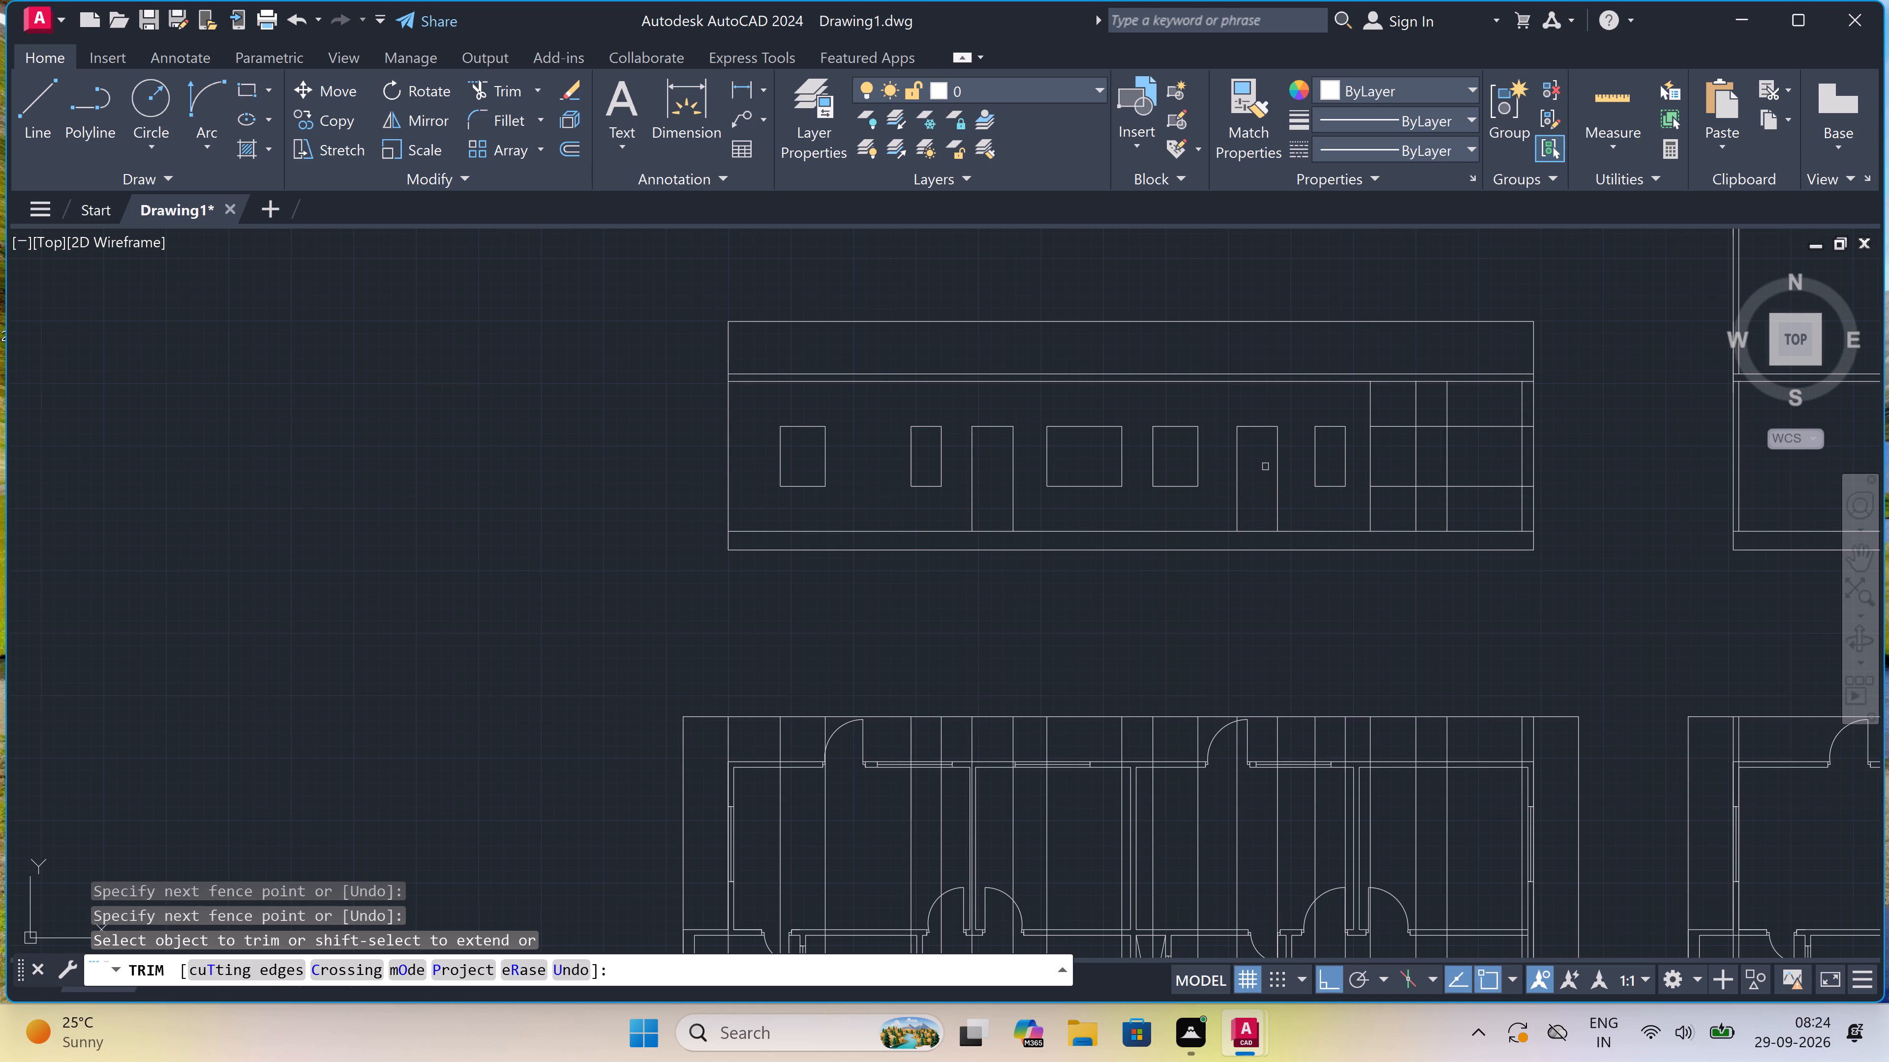
# Trim the grid lines around the next pair of verticals east of the narrow window, leaving a third full-height door outline.
pyautogui.scroll(-3, 1305, 449)
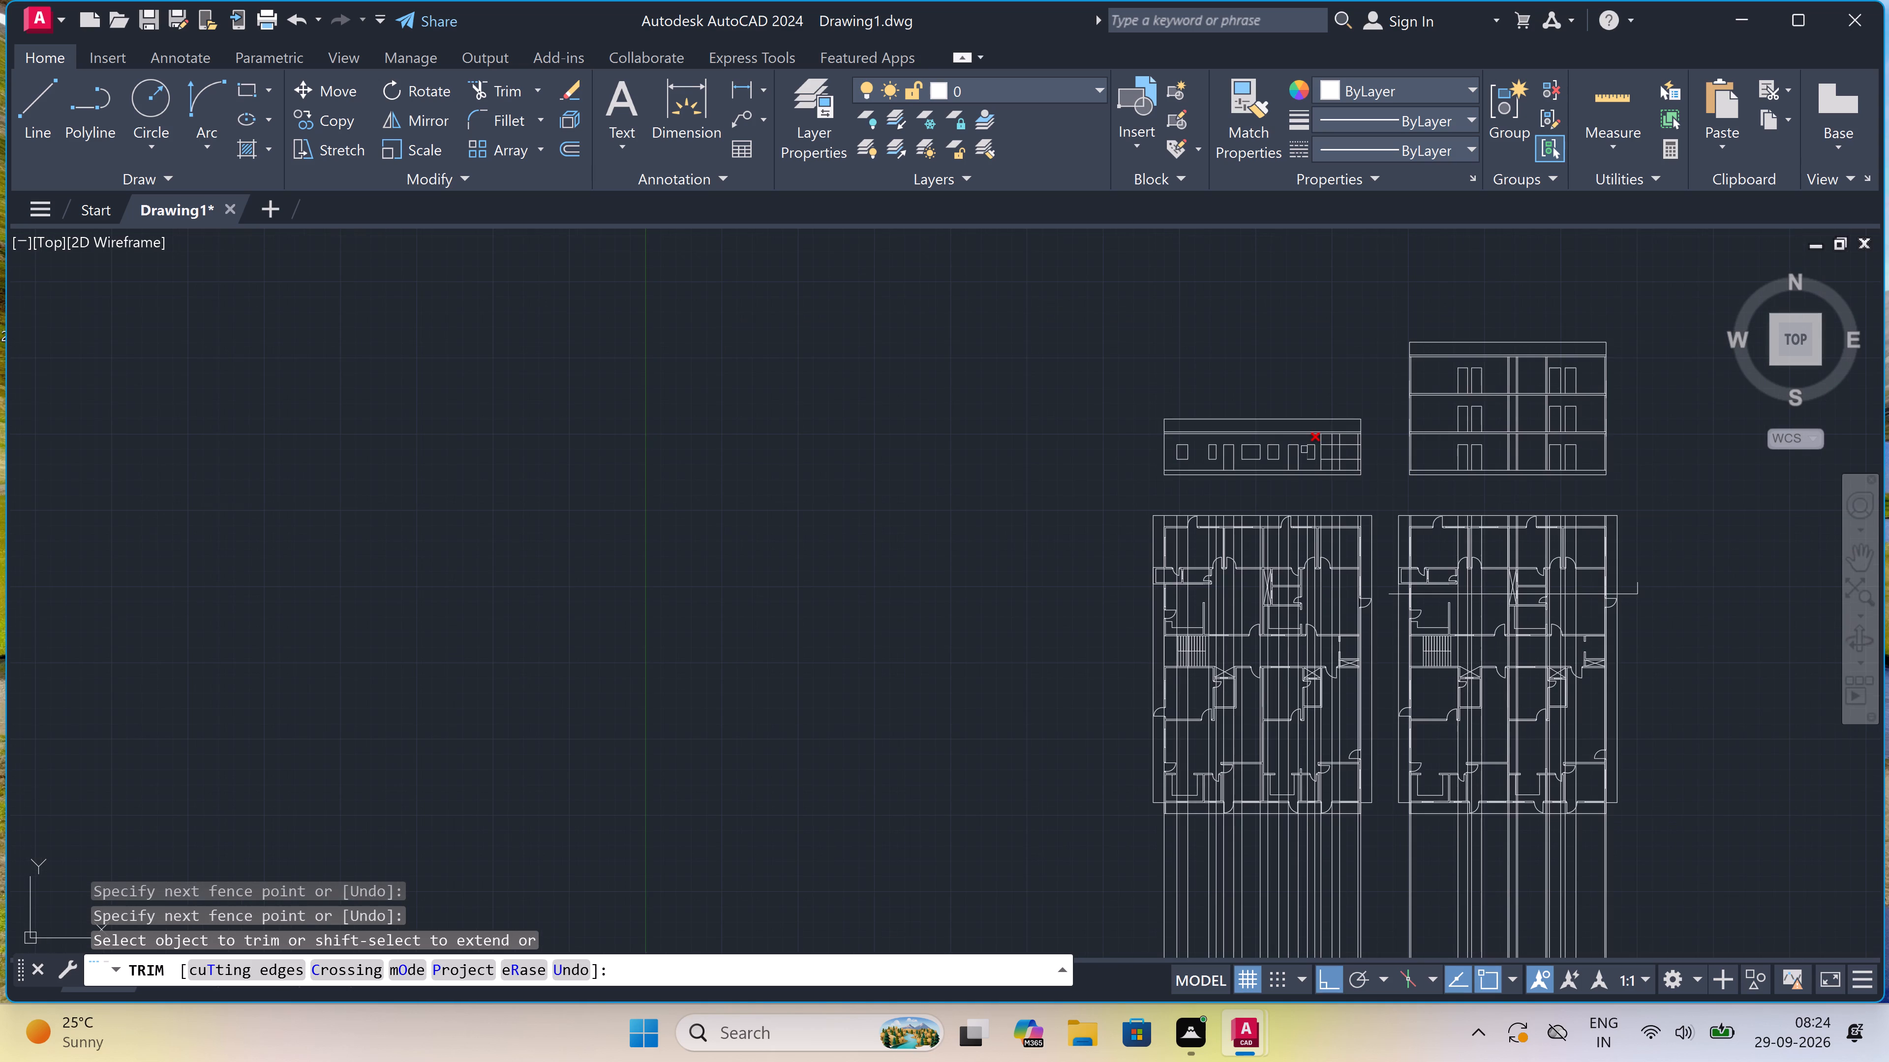
pyautogui.scroll(2, 1329, 446)
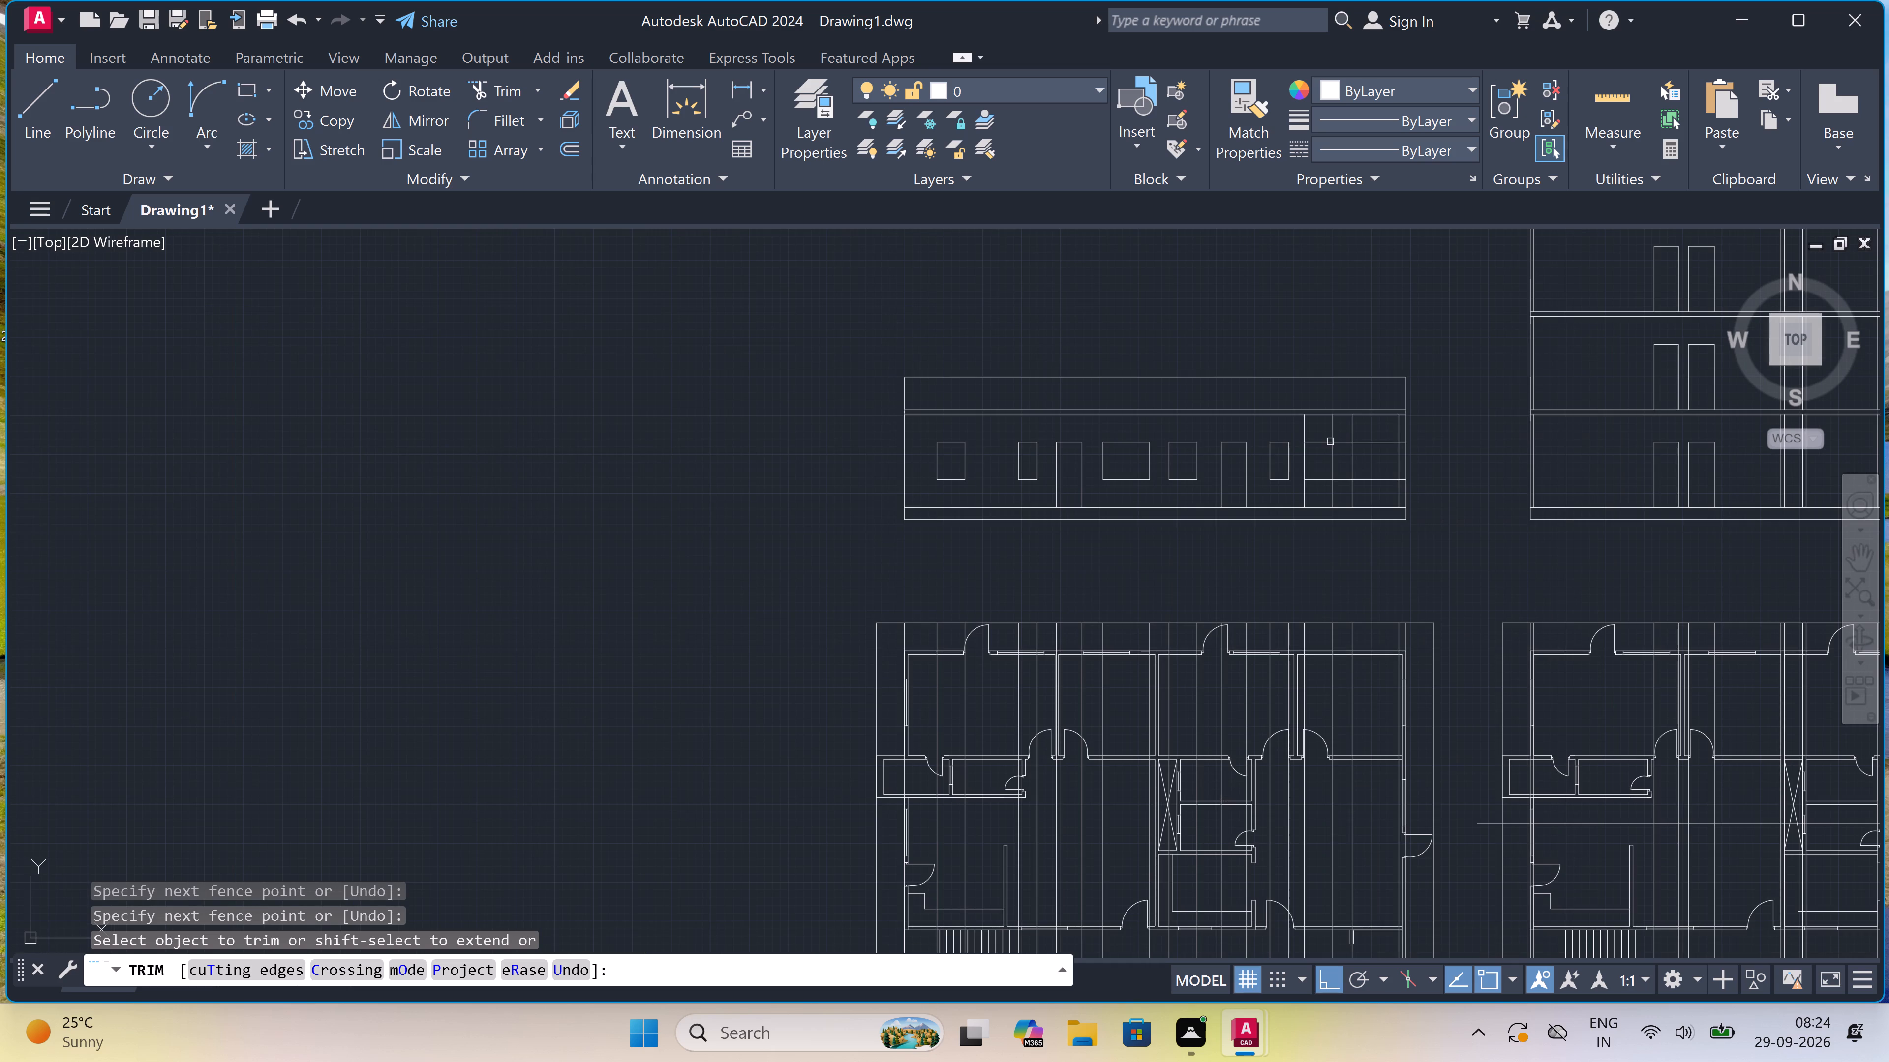
pyautogui.scroll(3, 1313, 432)
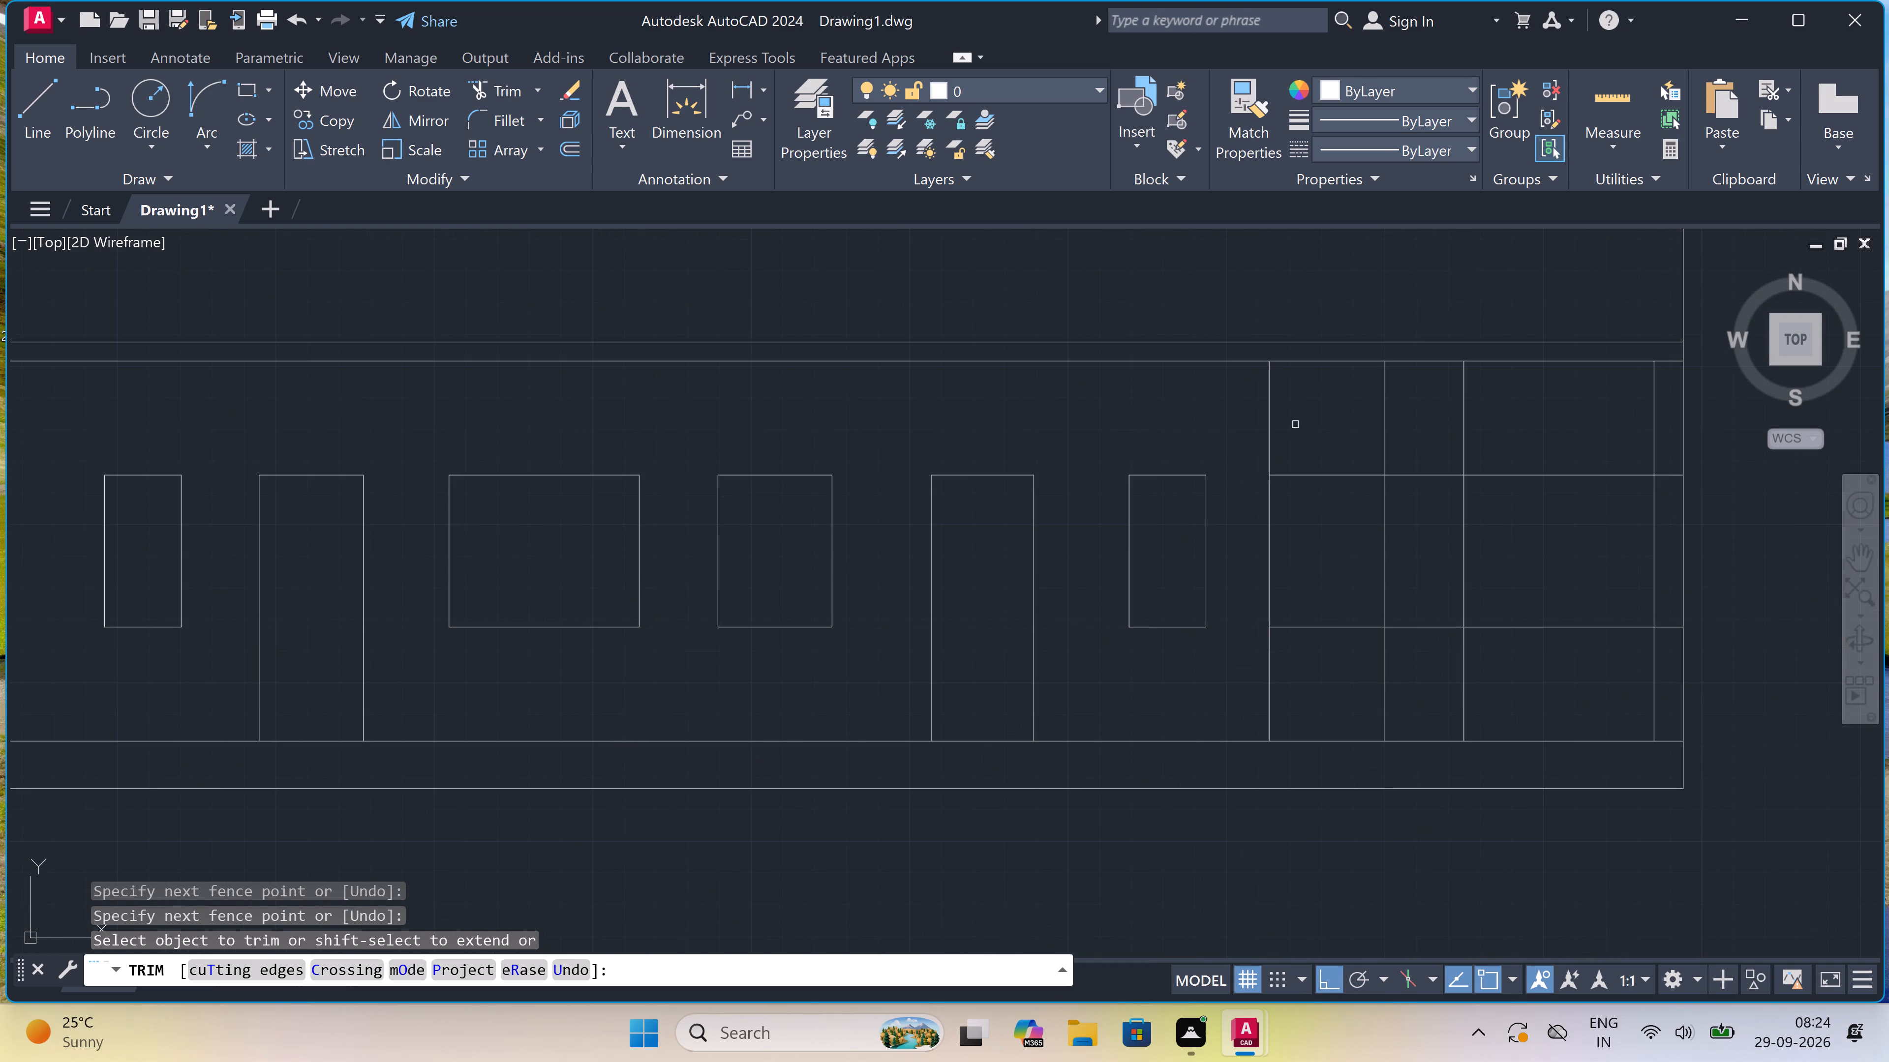
pyautogui.click(1281, 418)
pyautogui.click(1386, 423)
pyautogui.click(1382, 420)
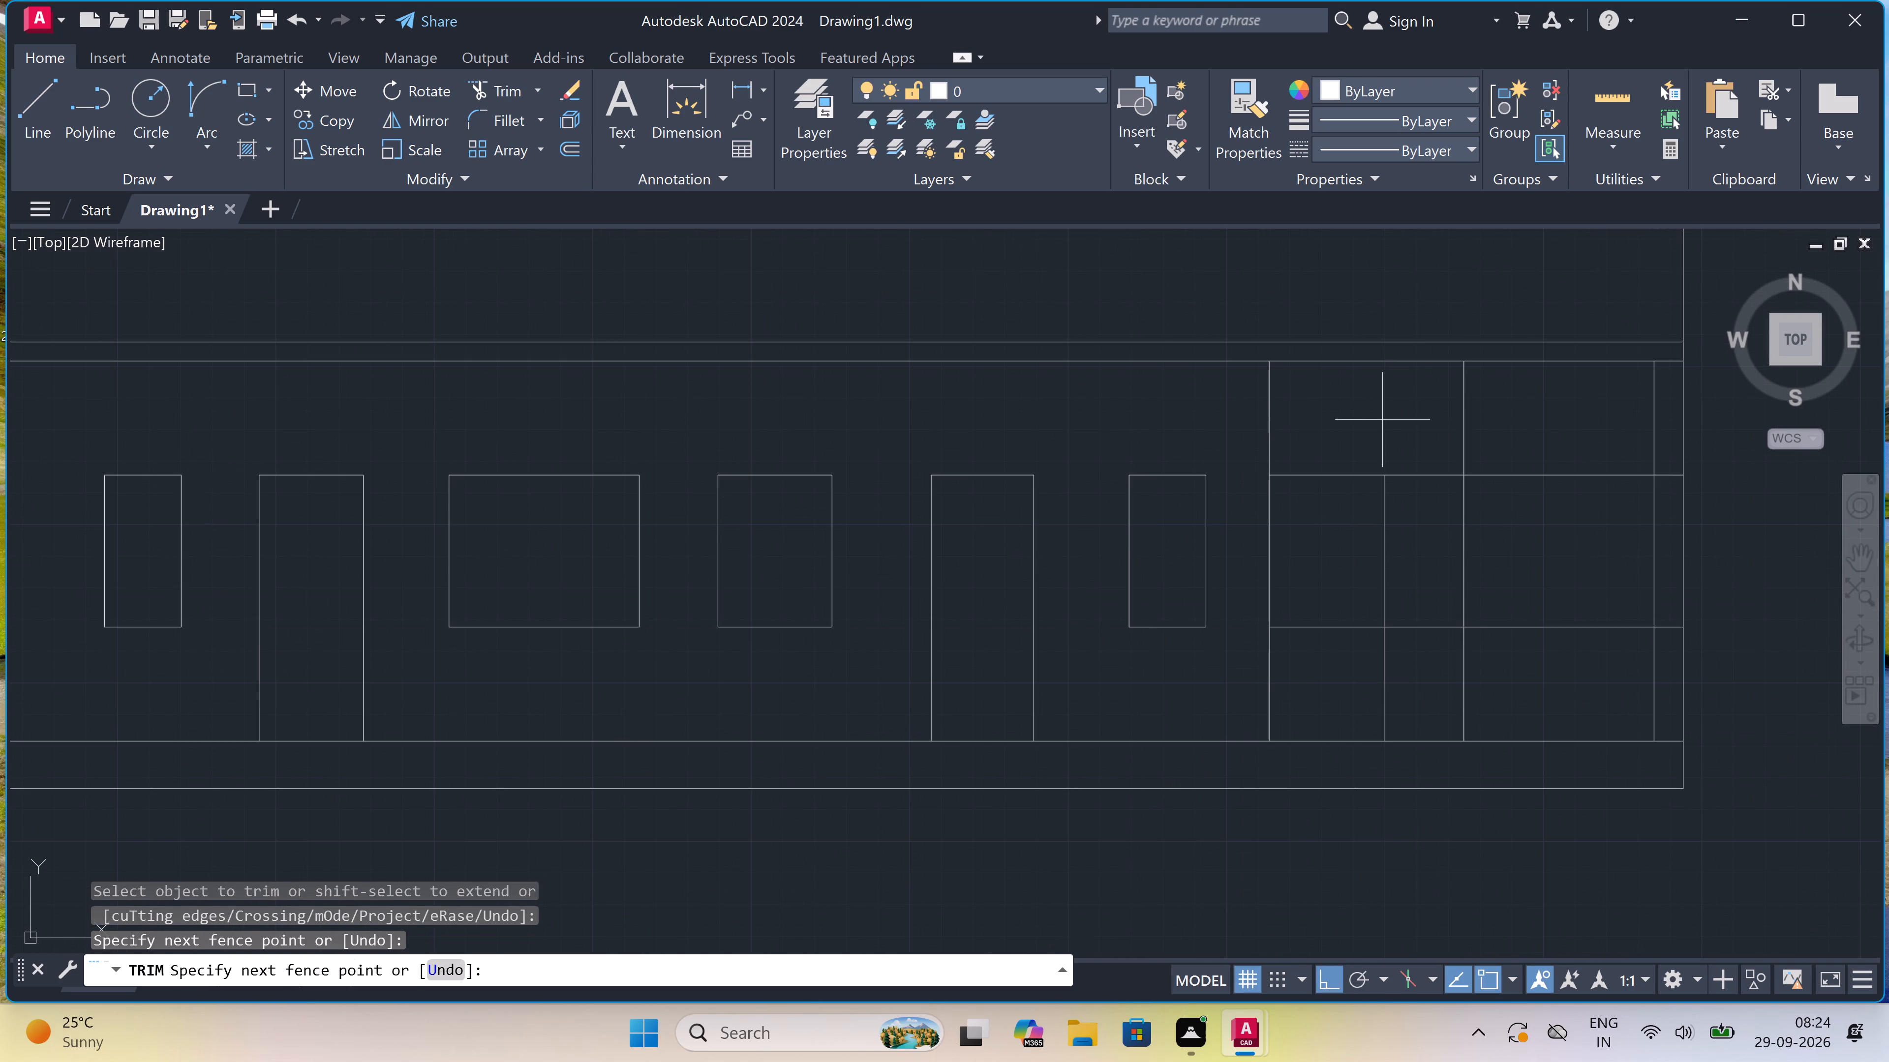
pyautogui.click(1238, 397)
pyautogui.click(1408, 439)
pyautogui.click(1420, 663)
pyautogui.moveTo(1345, 593); pyautogui.dragTo(1346, 603)
pyautogui.click(1336, 697)
# Examine the west plan to identify which opening follows the third door.
pyautogui.scroll(-3, 1338, 586)
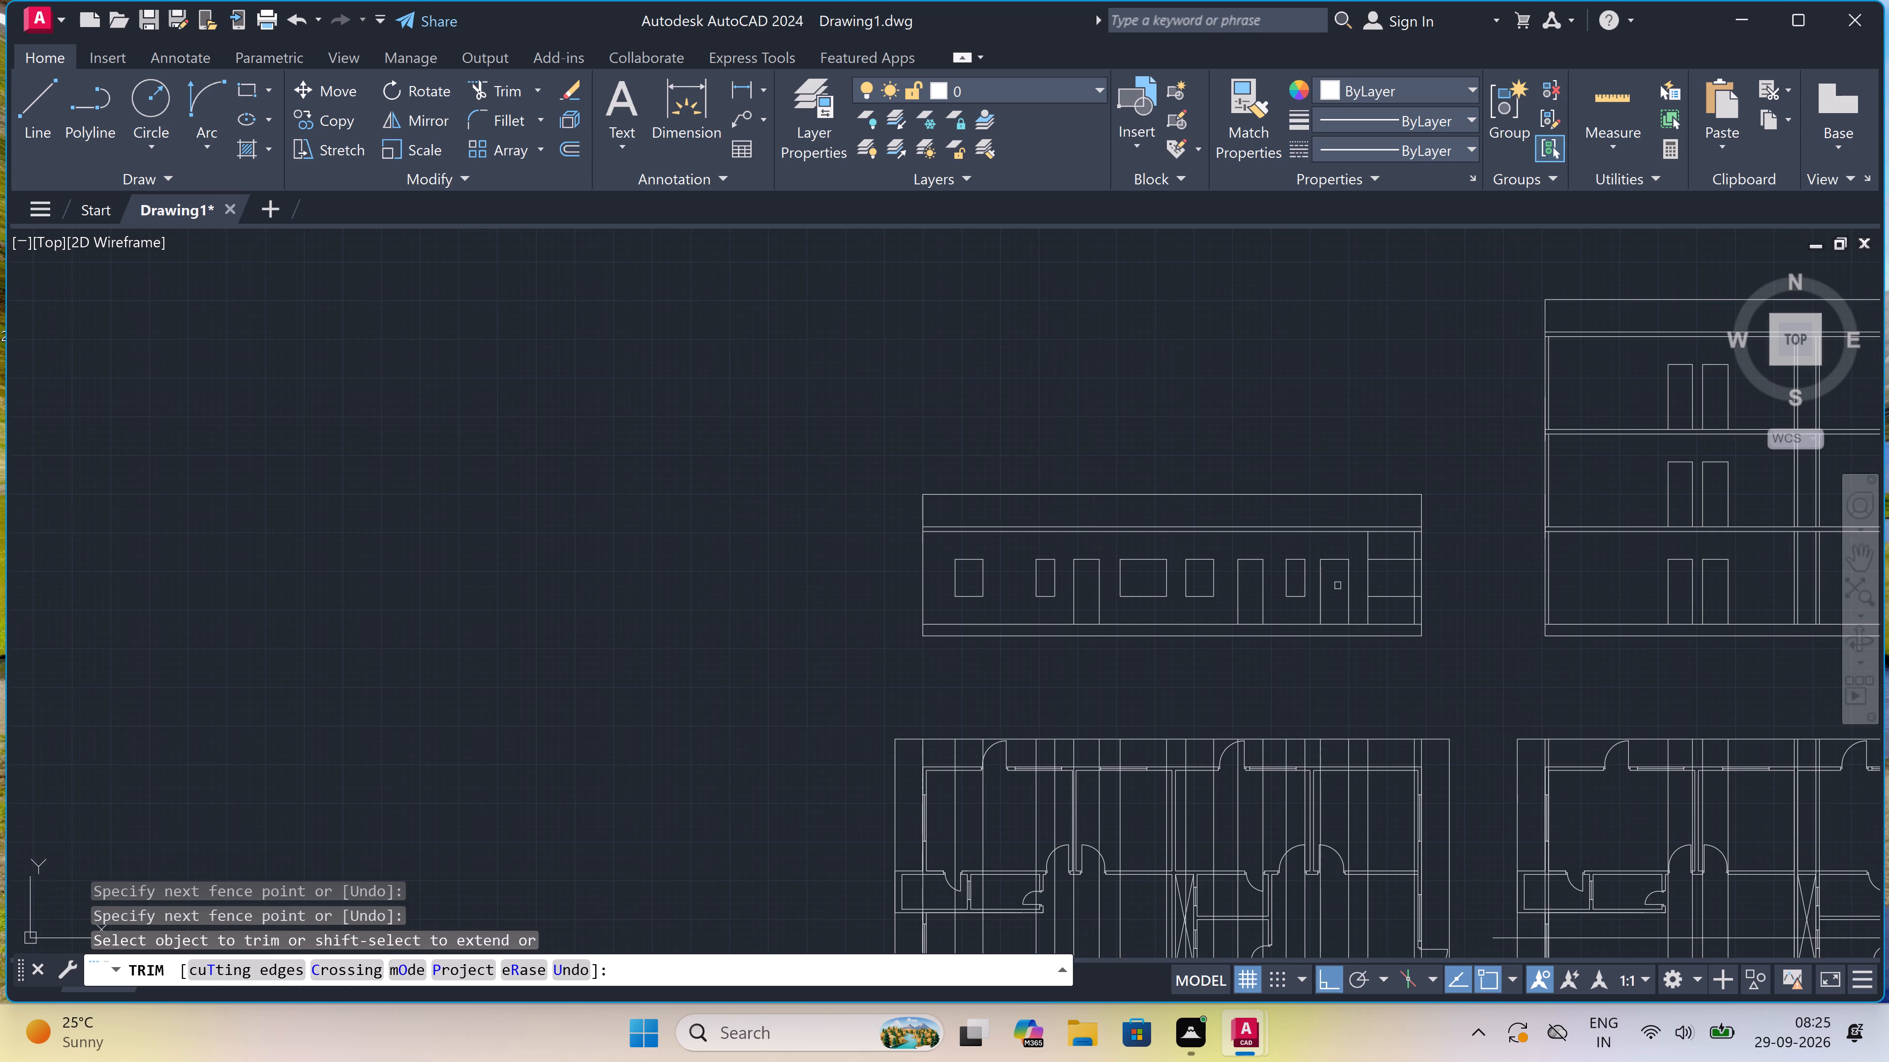
pyautogui.scroll(-2, 1338, 586)
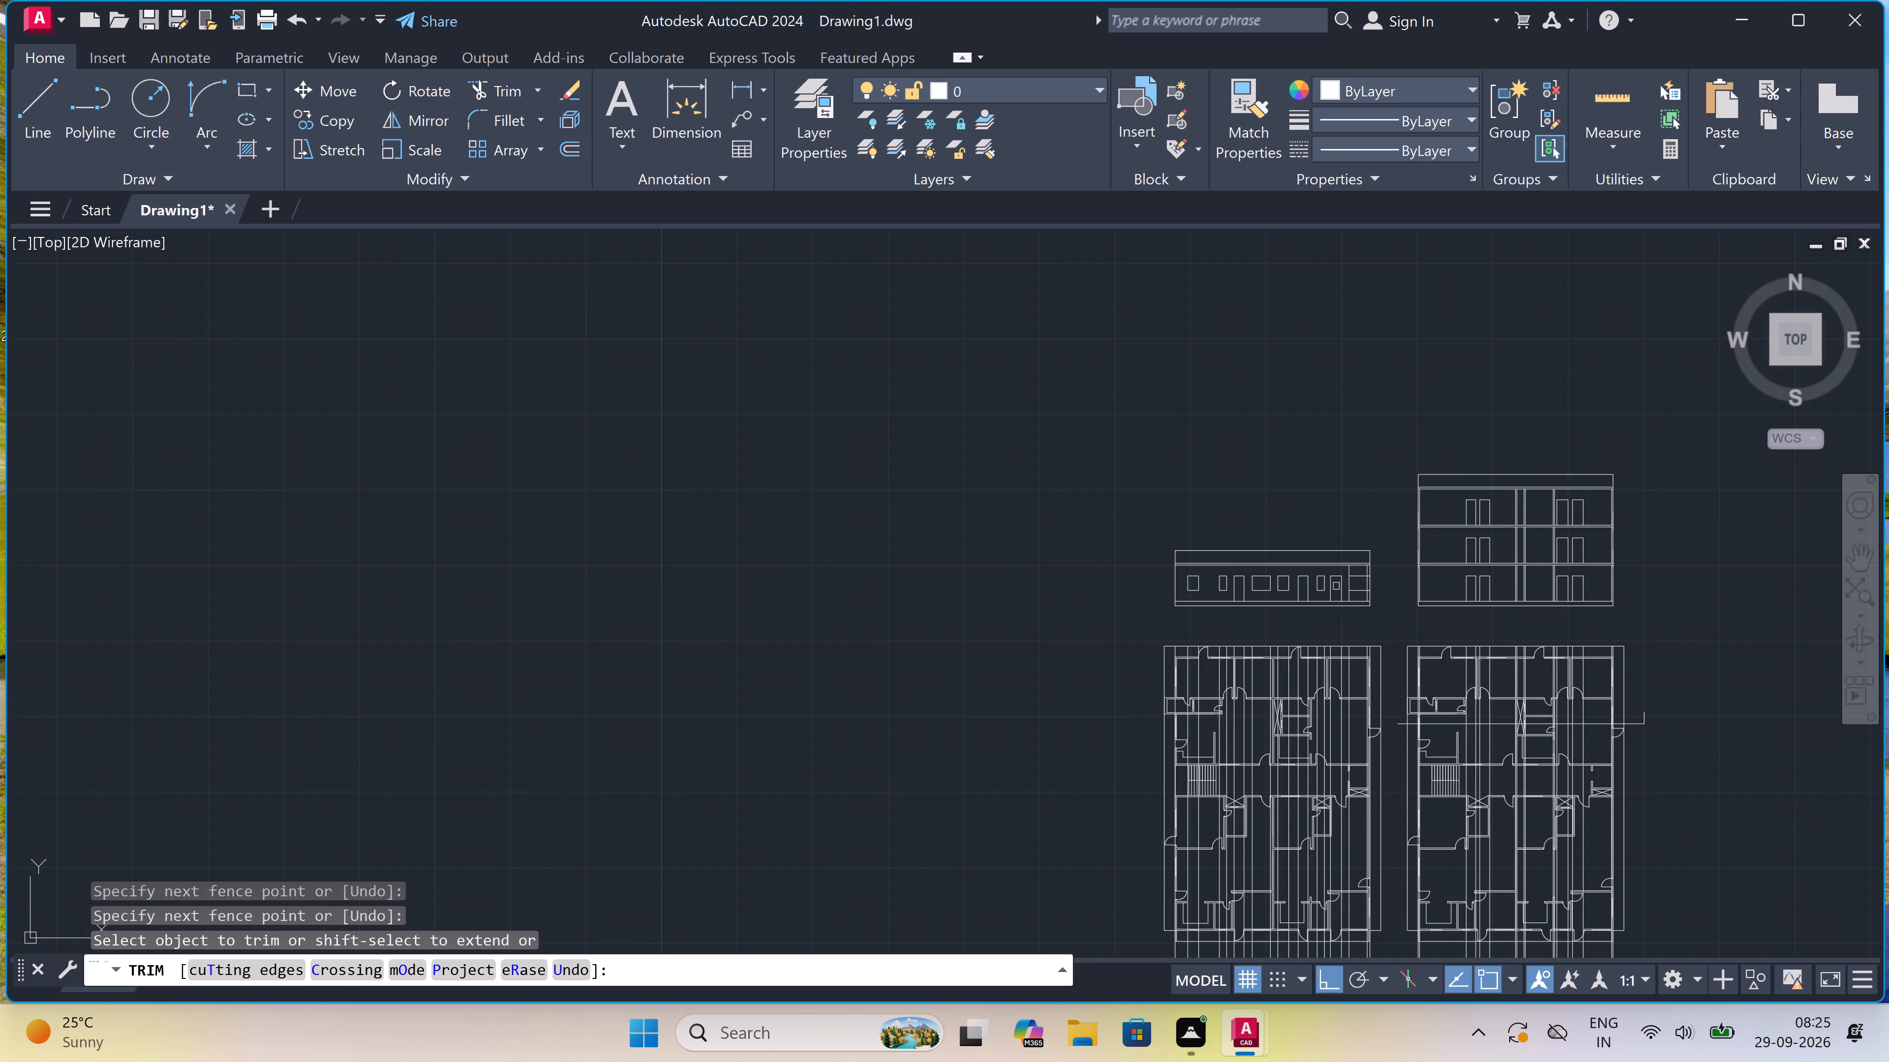
pyautogui.scroll(-1, 1335, 586)
pyautogui.scroll(3, 1332, 607)
pyautogui.scroll(-2, 1332, 606)
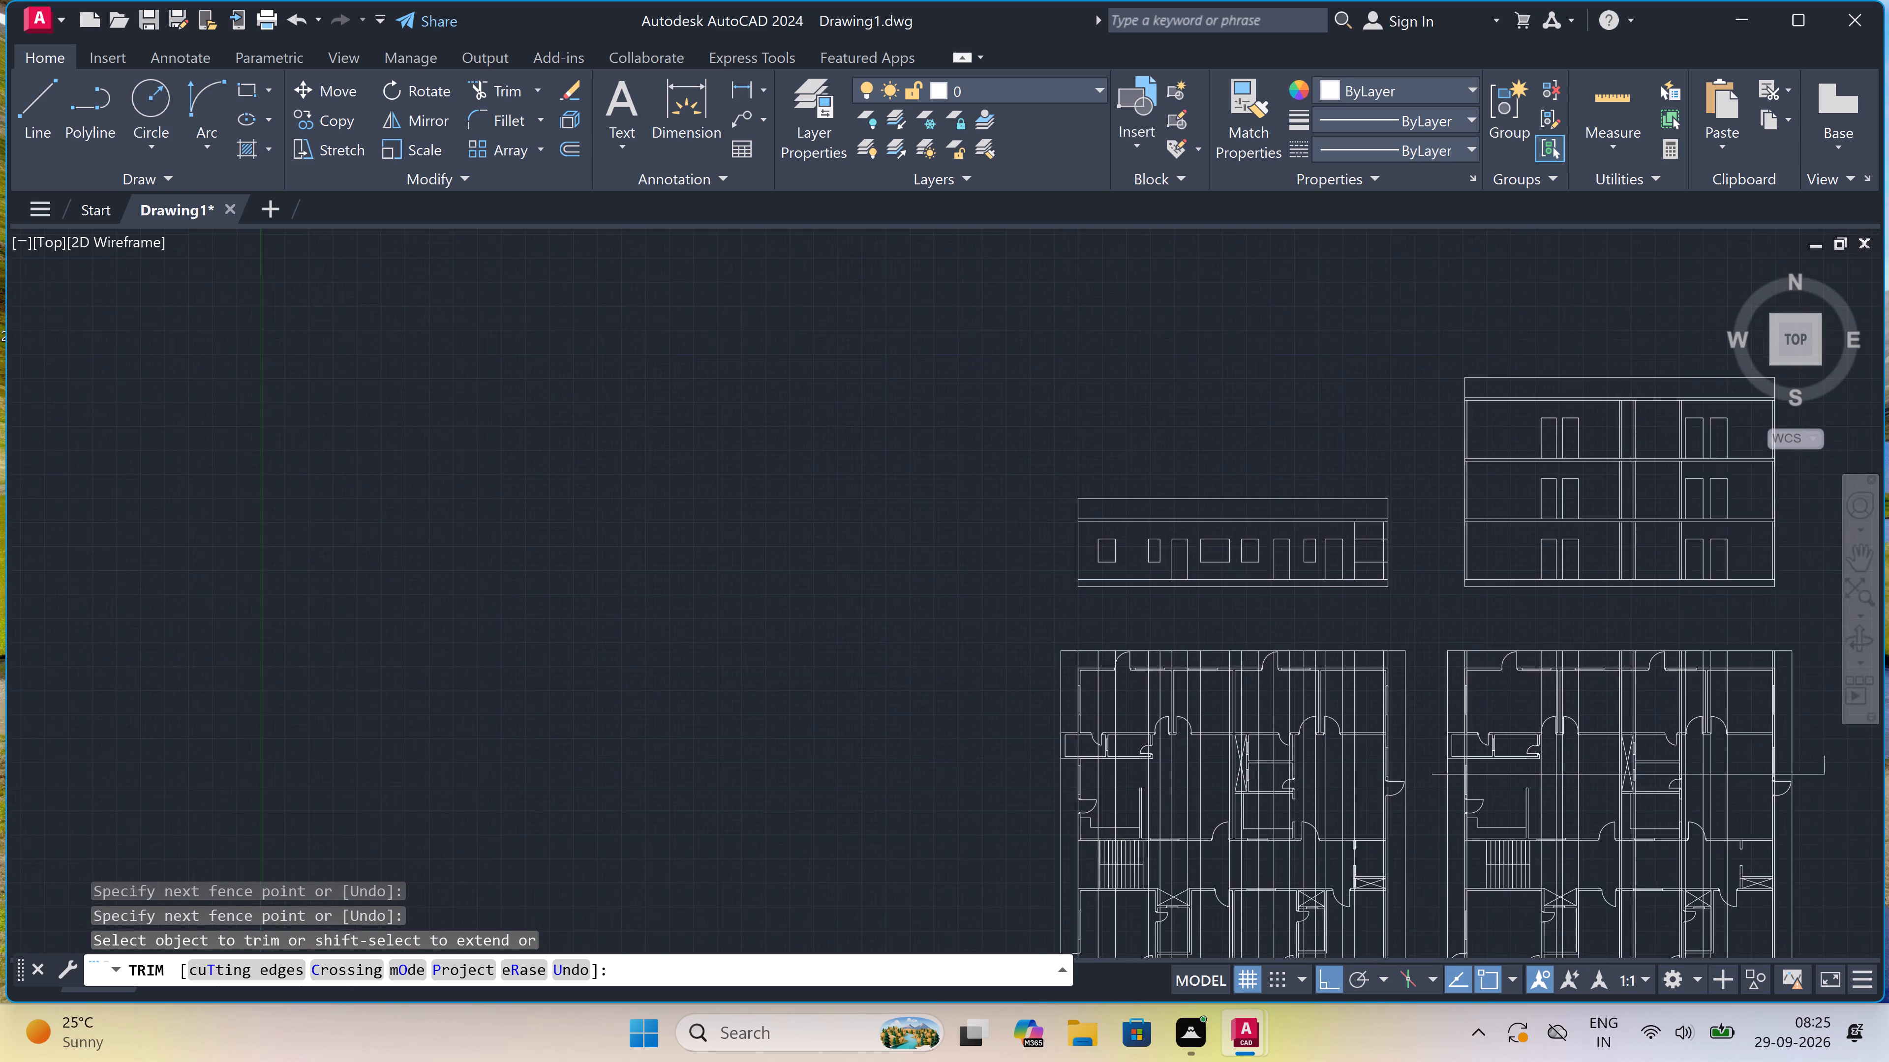
pyautogui.scroll(2, 1353, 771)
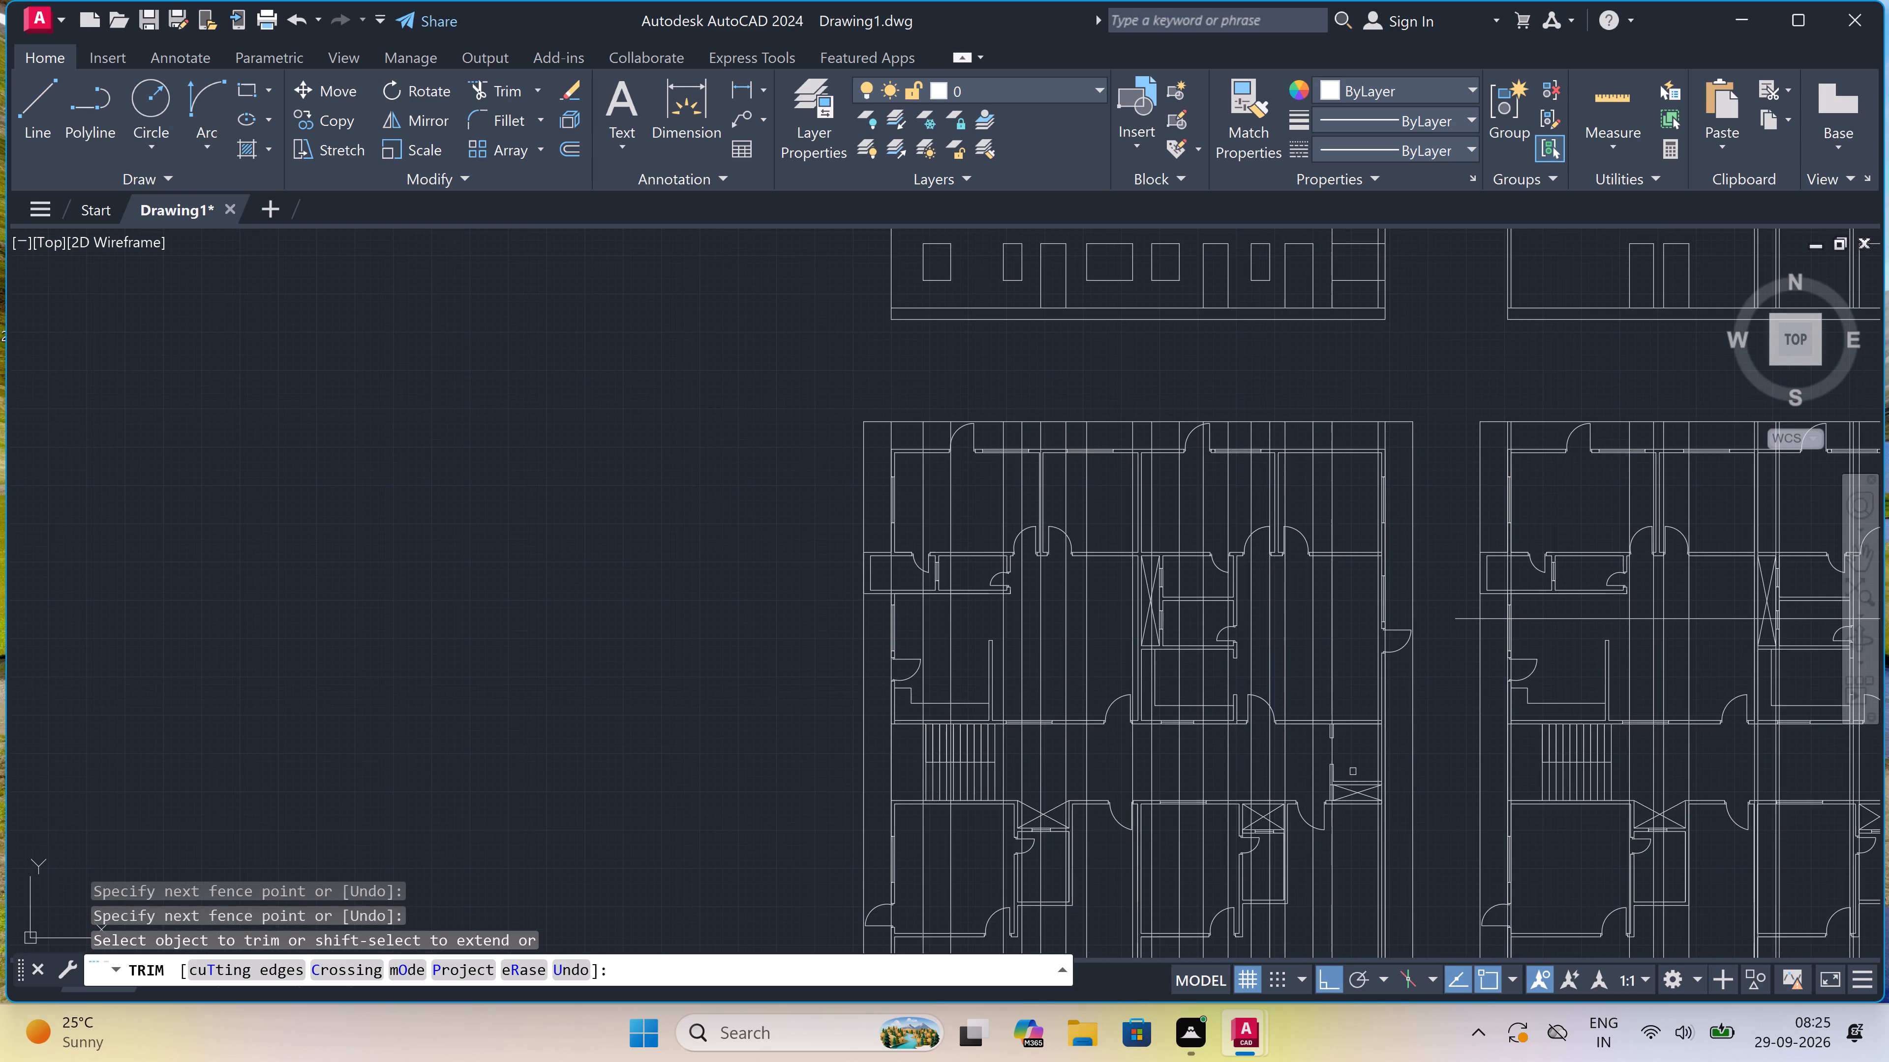
pyautogui.scroll(-1, 1353, 772)
# Trim the remaining grid lines around the easternmost pair of verticals, leaving a wide closed window outline between the middle horizontals.
pyautogui.scroll(3, 1366, 394)
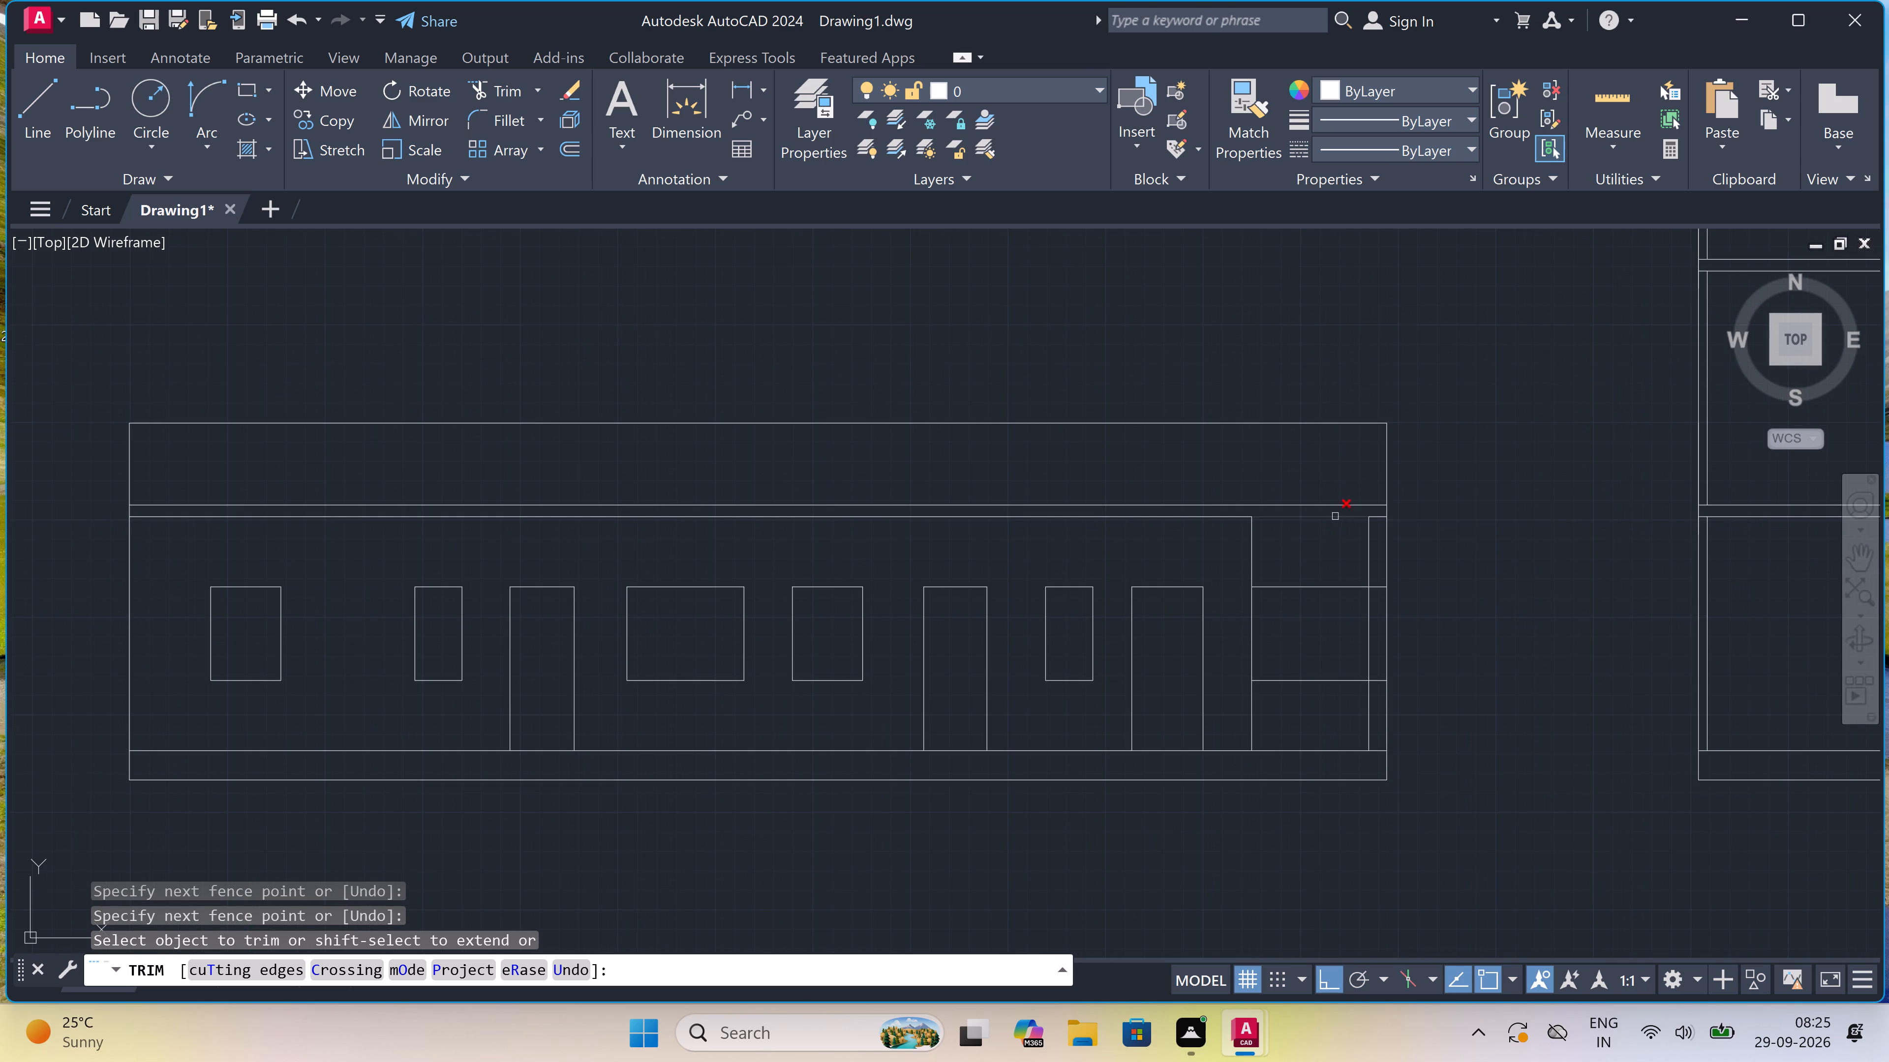
pyautogui.scroll(1, 1359, 584)
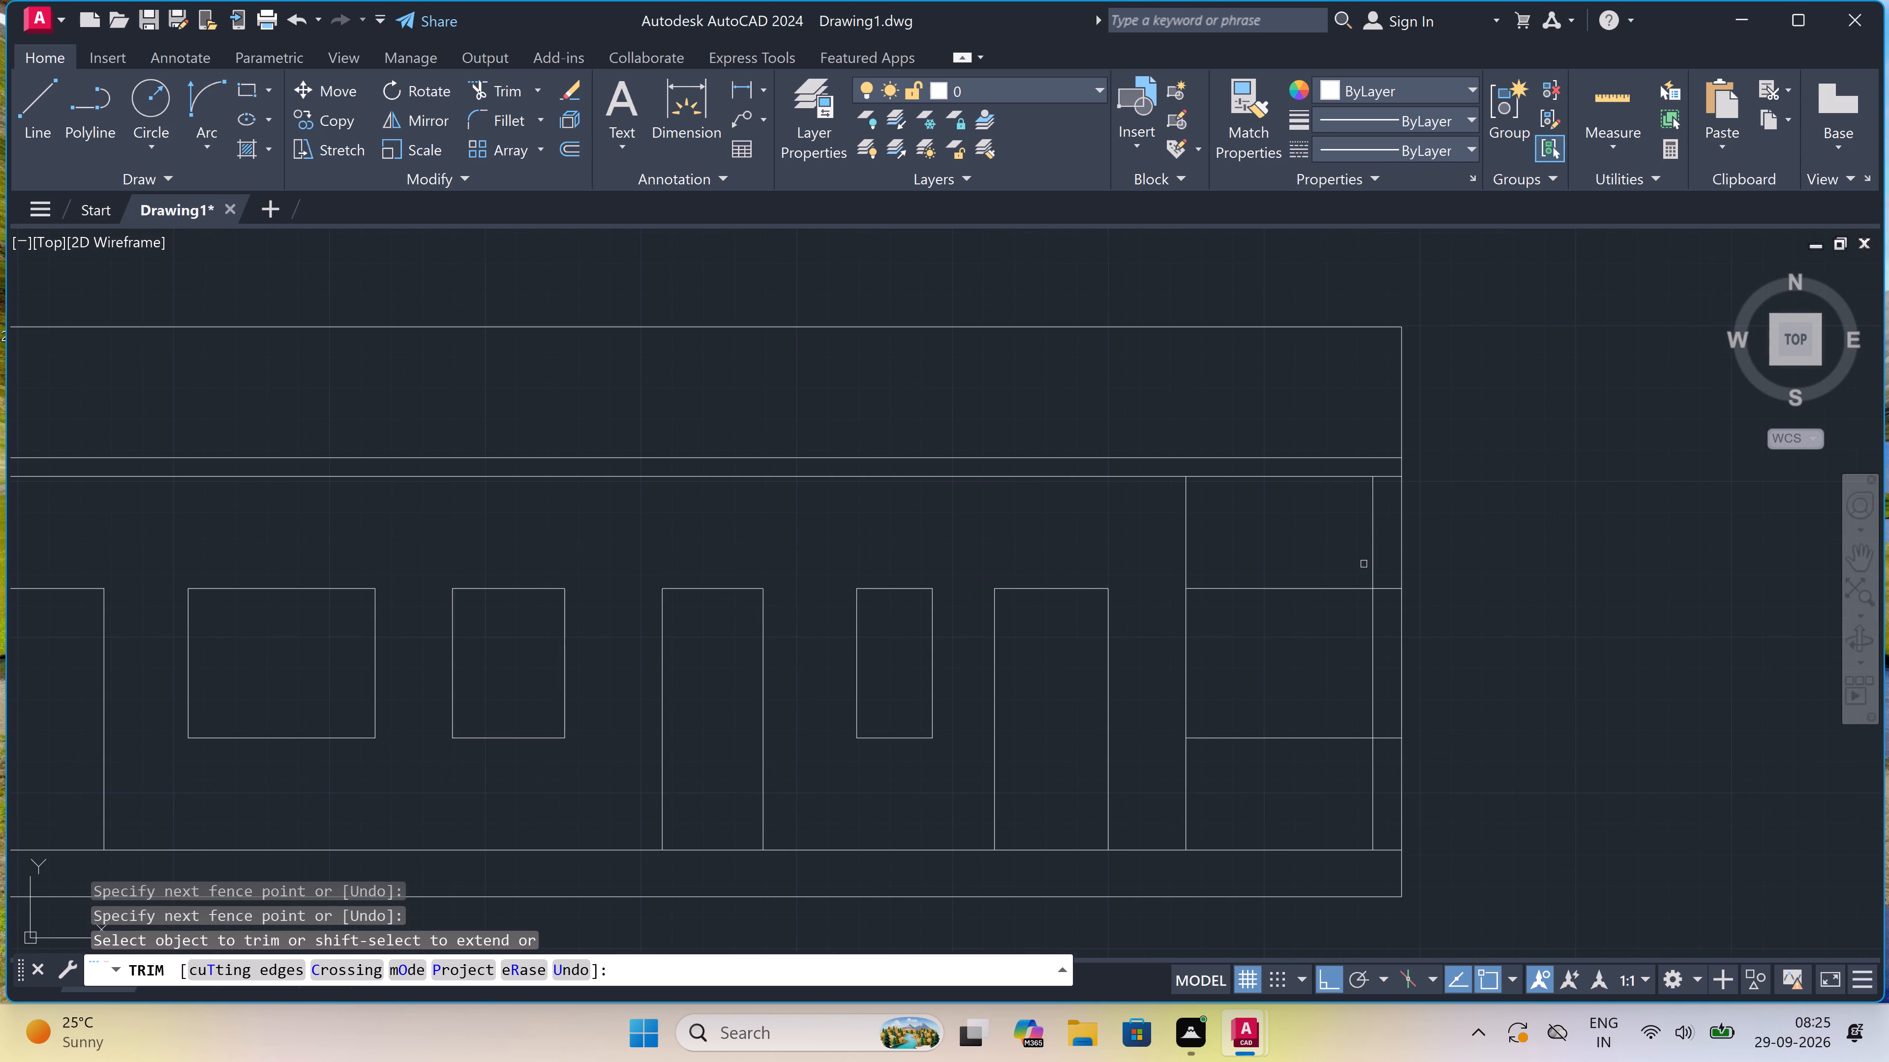
pyautogui.click(1368, 557)
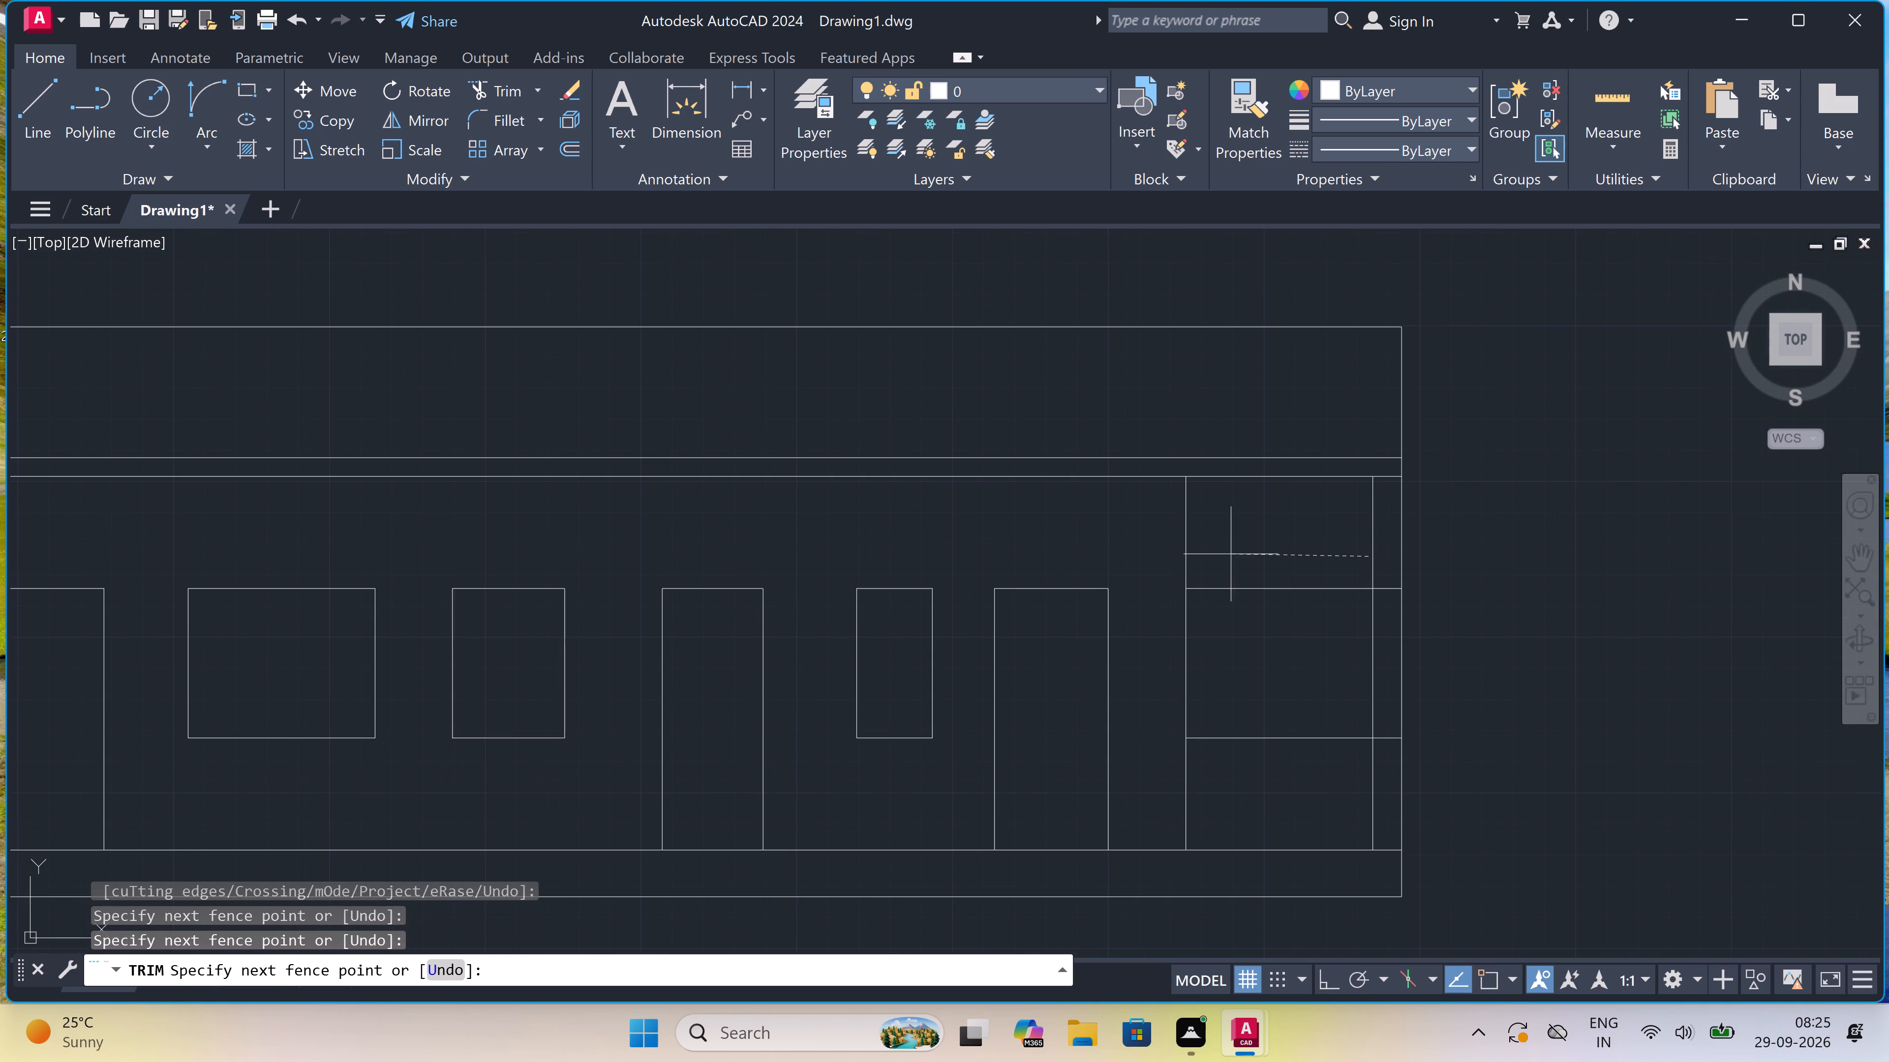
pyautogui.click(1165, 558)
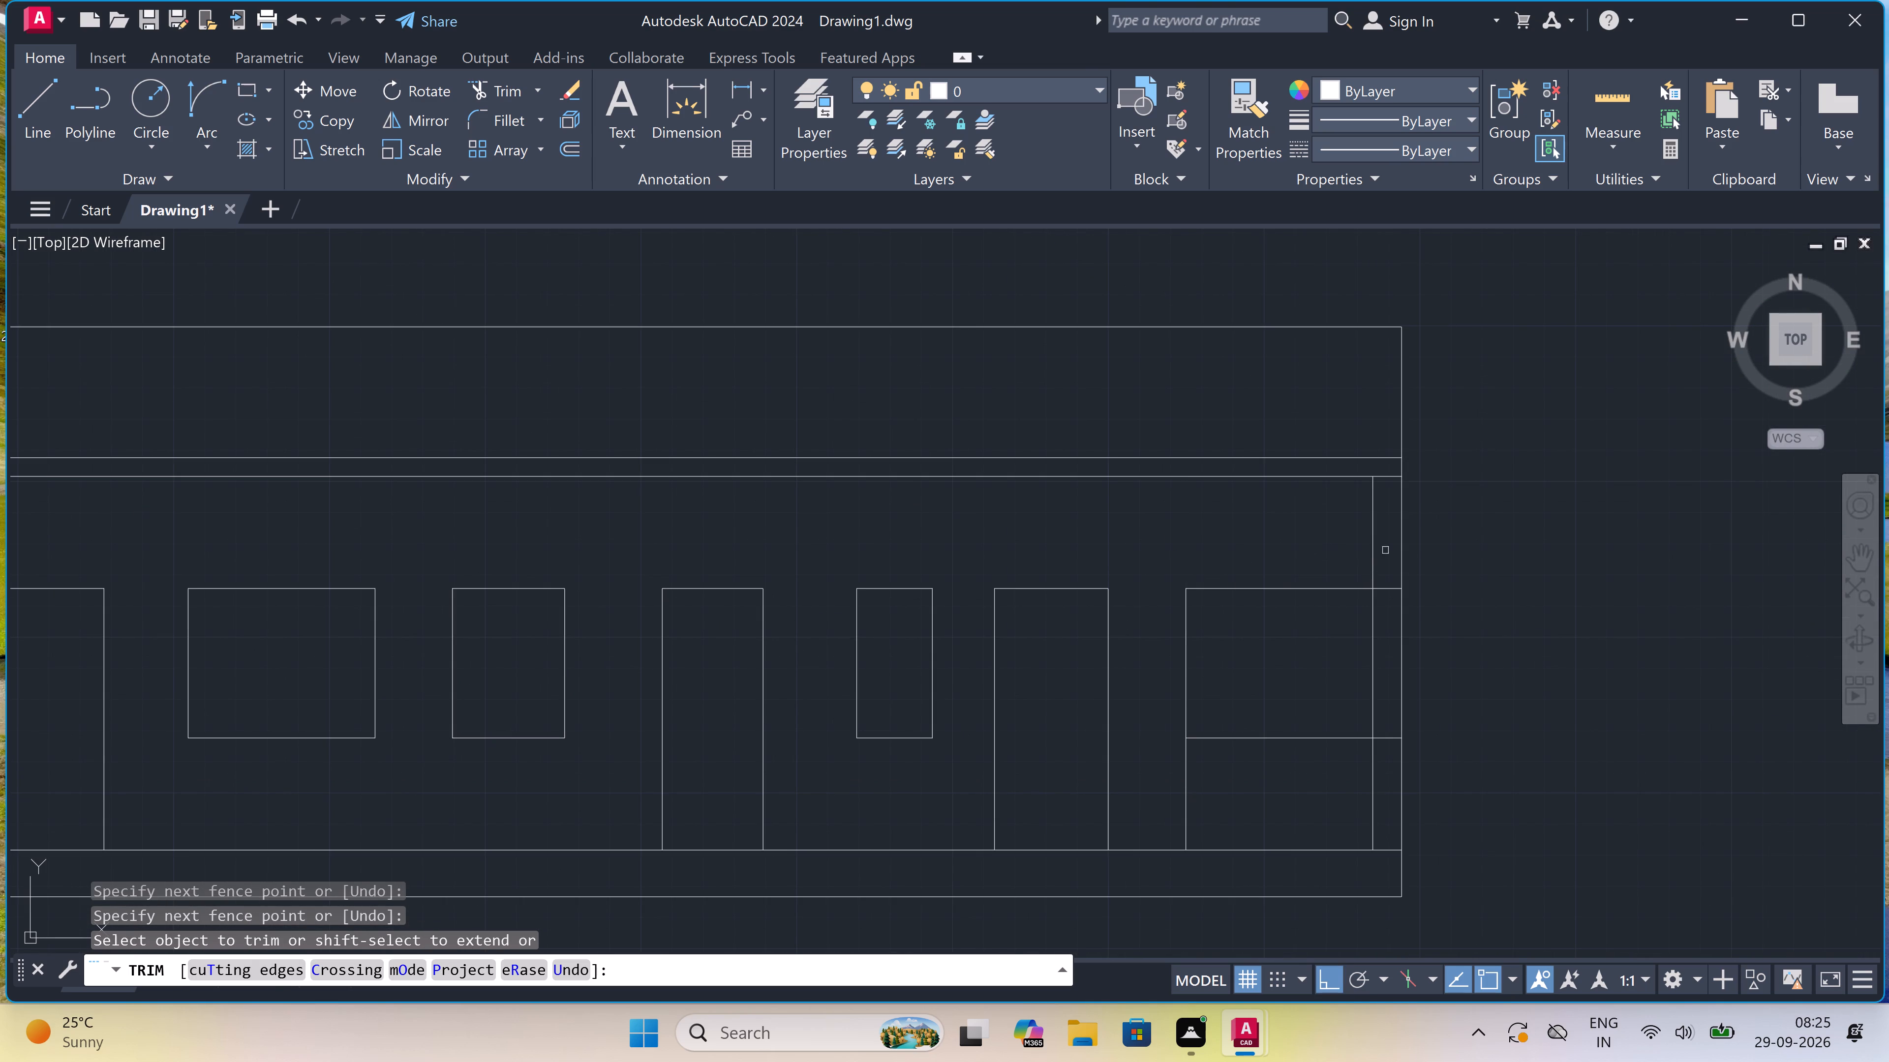
pyautogui.click(1383, 548)
pyautogui.click(1296, 539)
pyautogui.click(1381, 589)
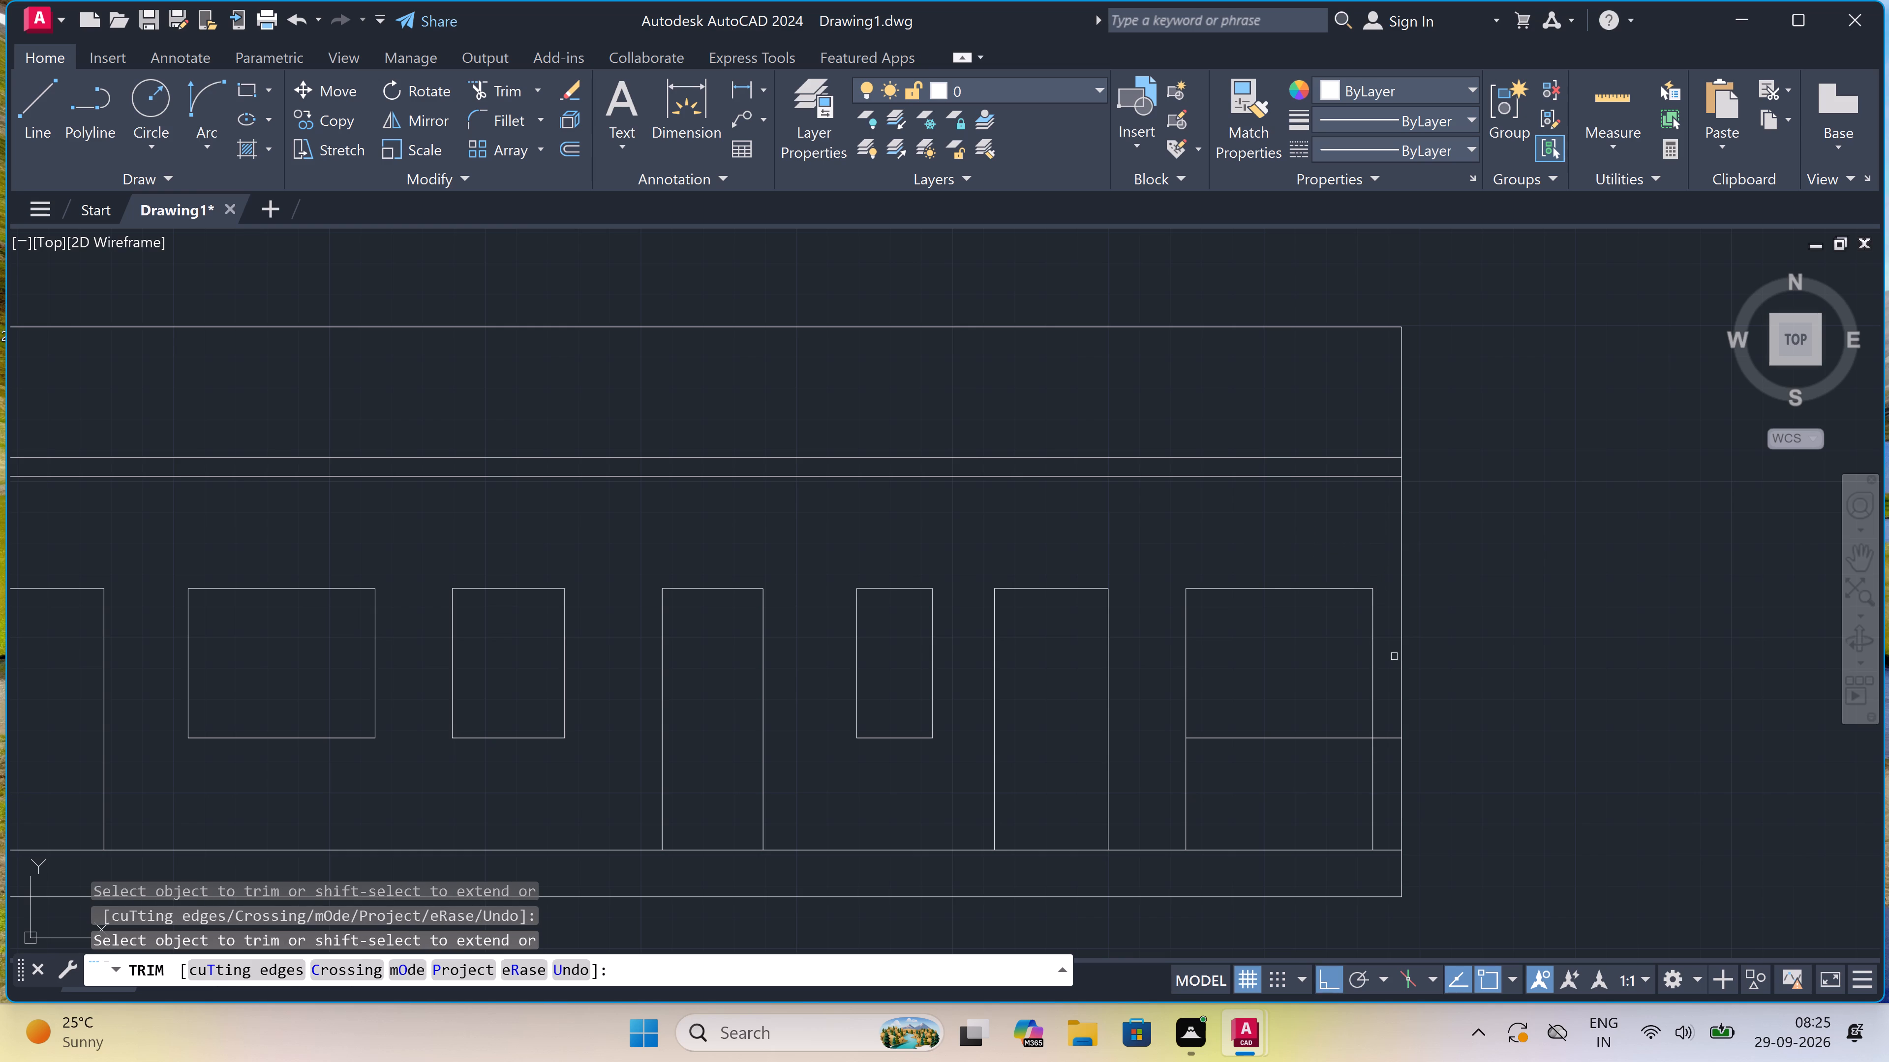
pyautogui.click(1387, 729)
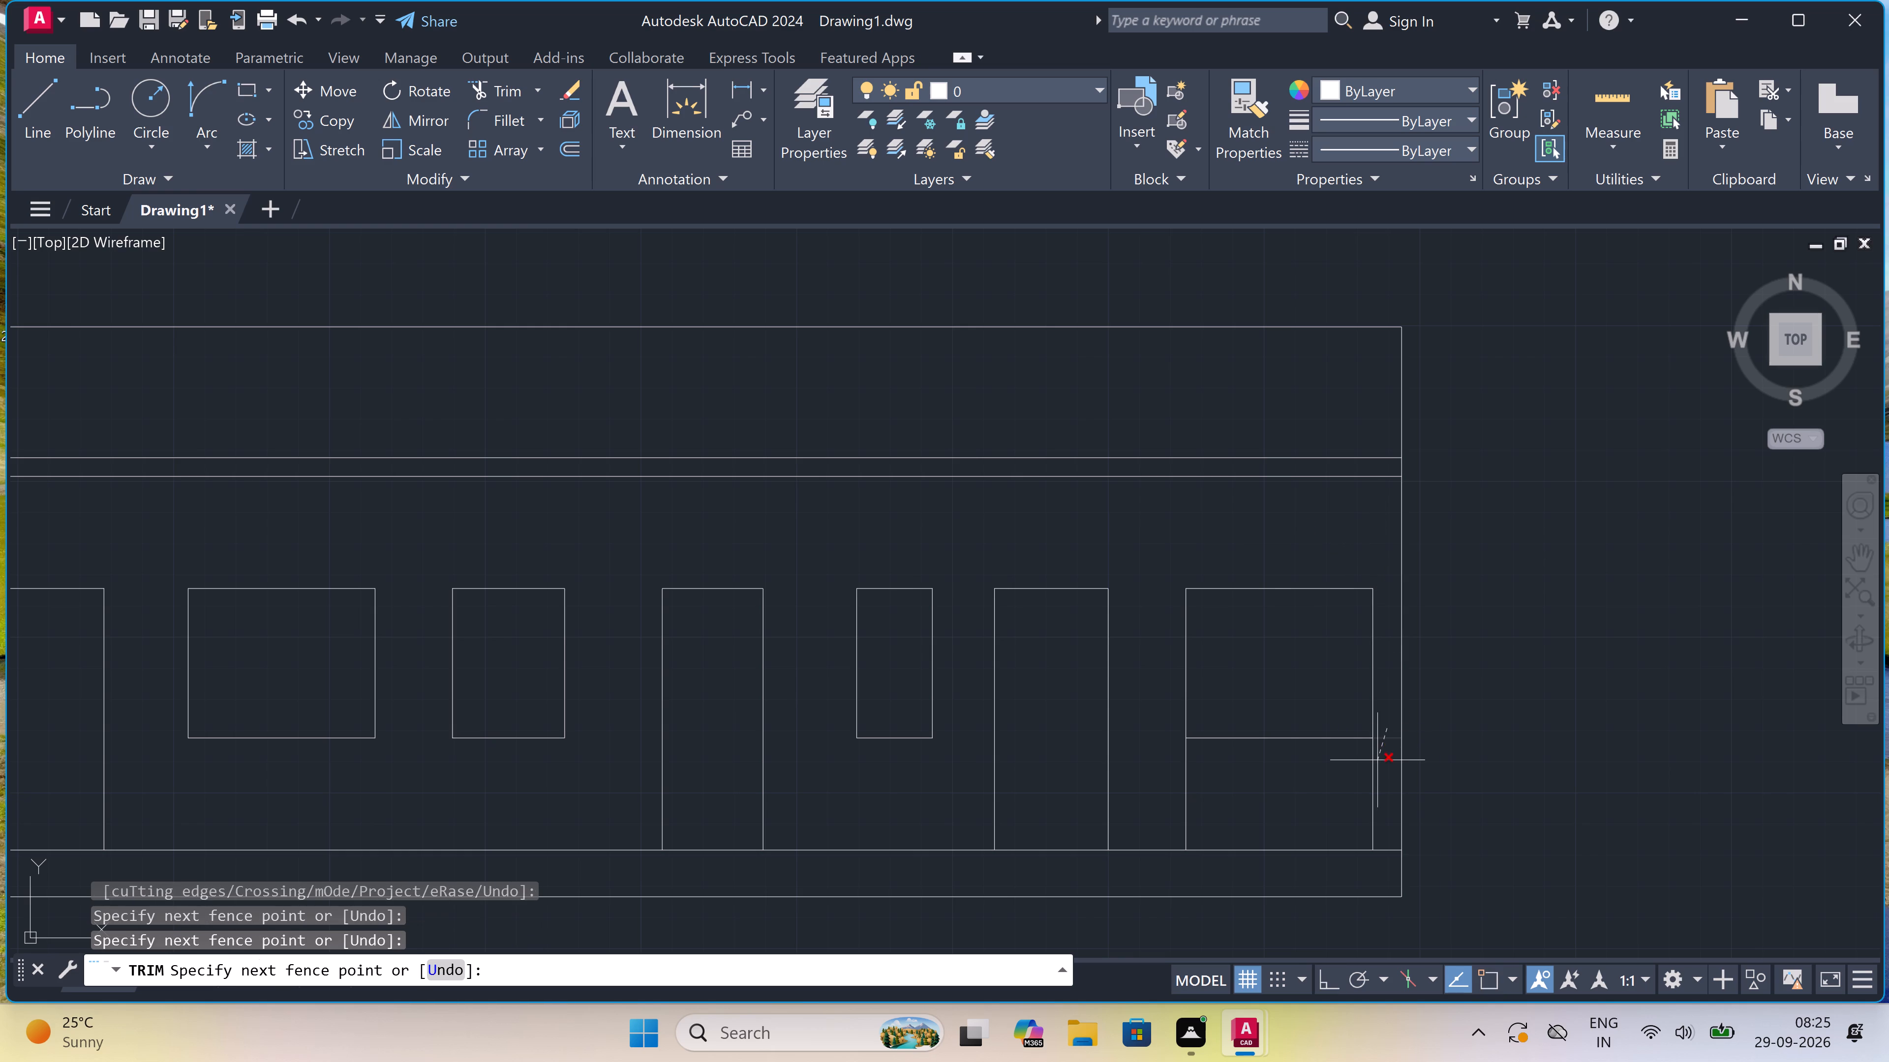
pyautogui.click(1377, 769)
pyautogui.click(1382, 781)
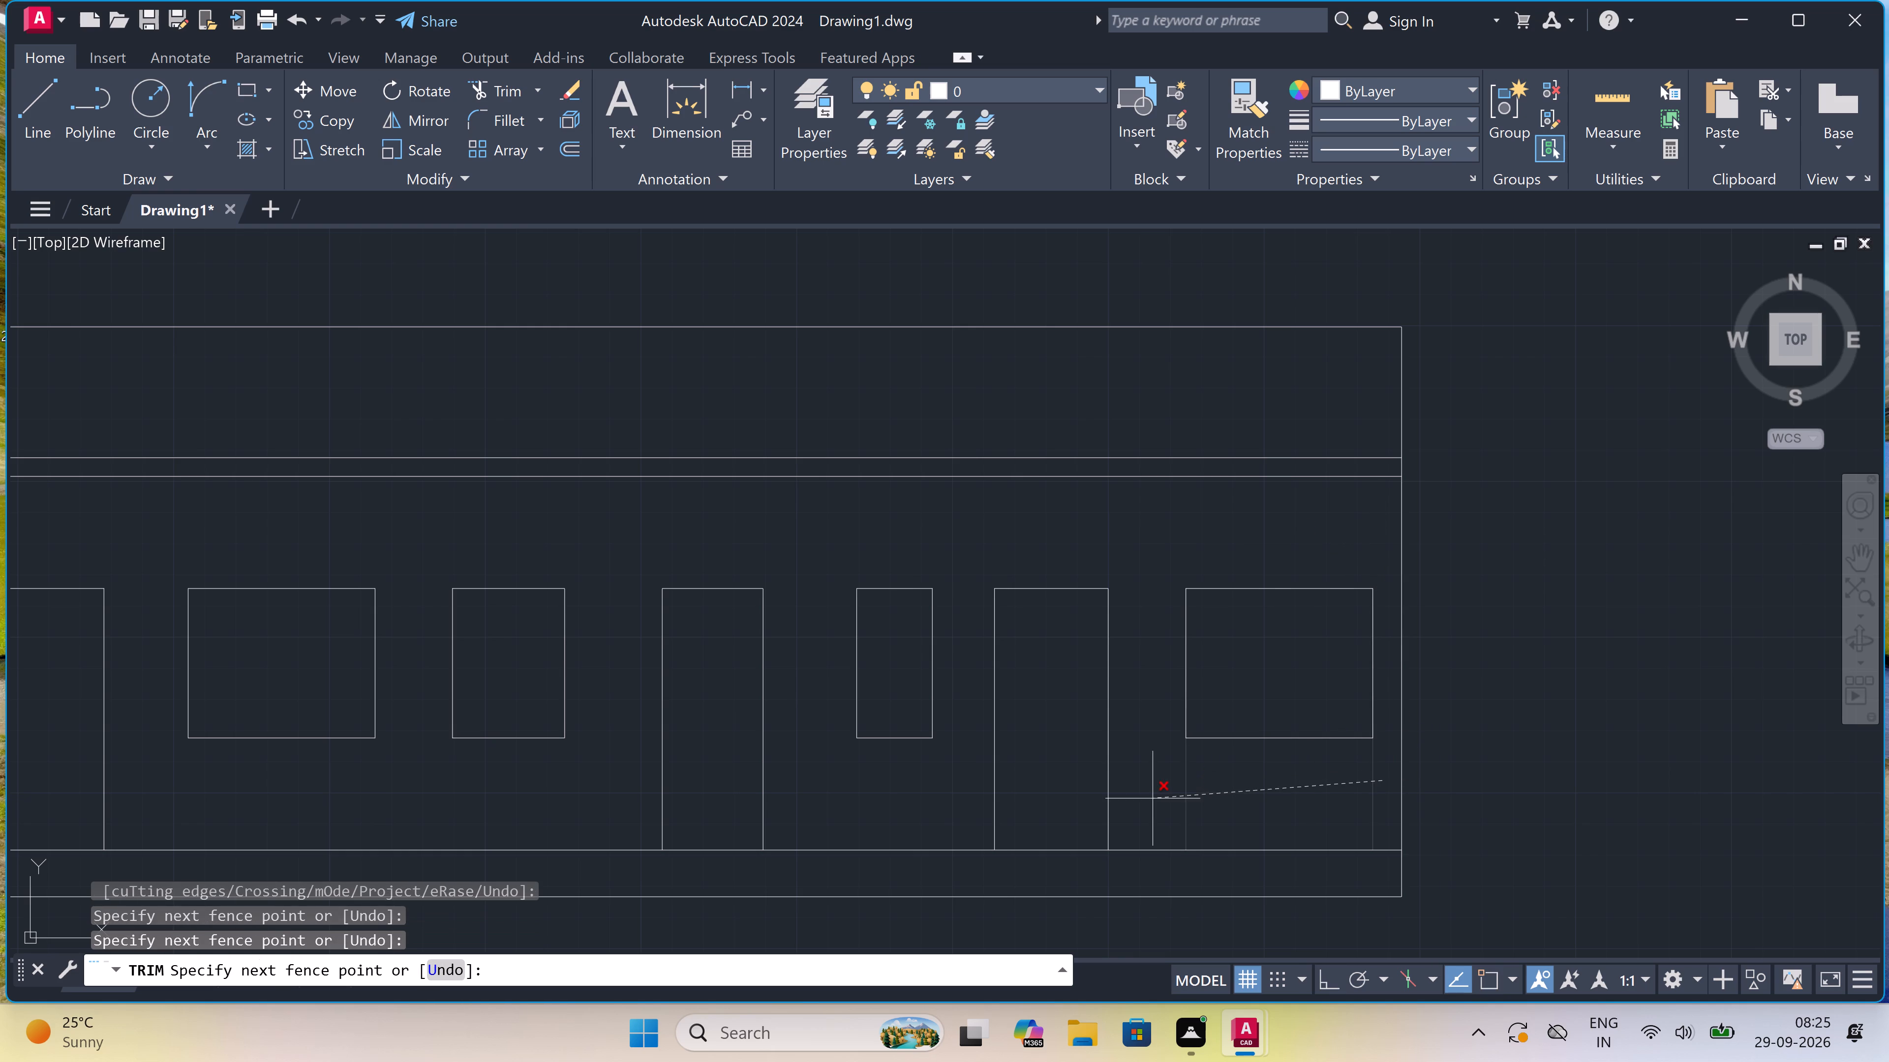
pyautogui.click(1153, 798)
pyautogui.scroll(-2, 1153, 703)
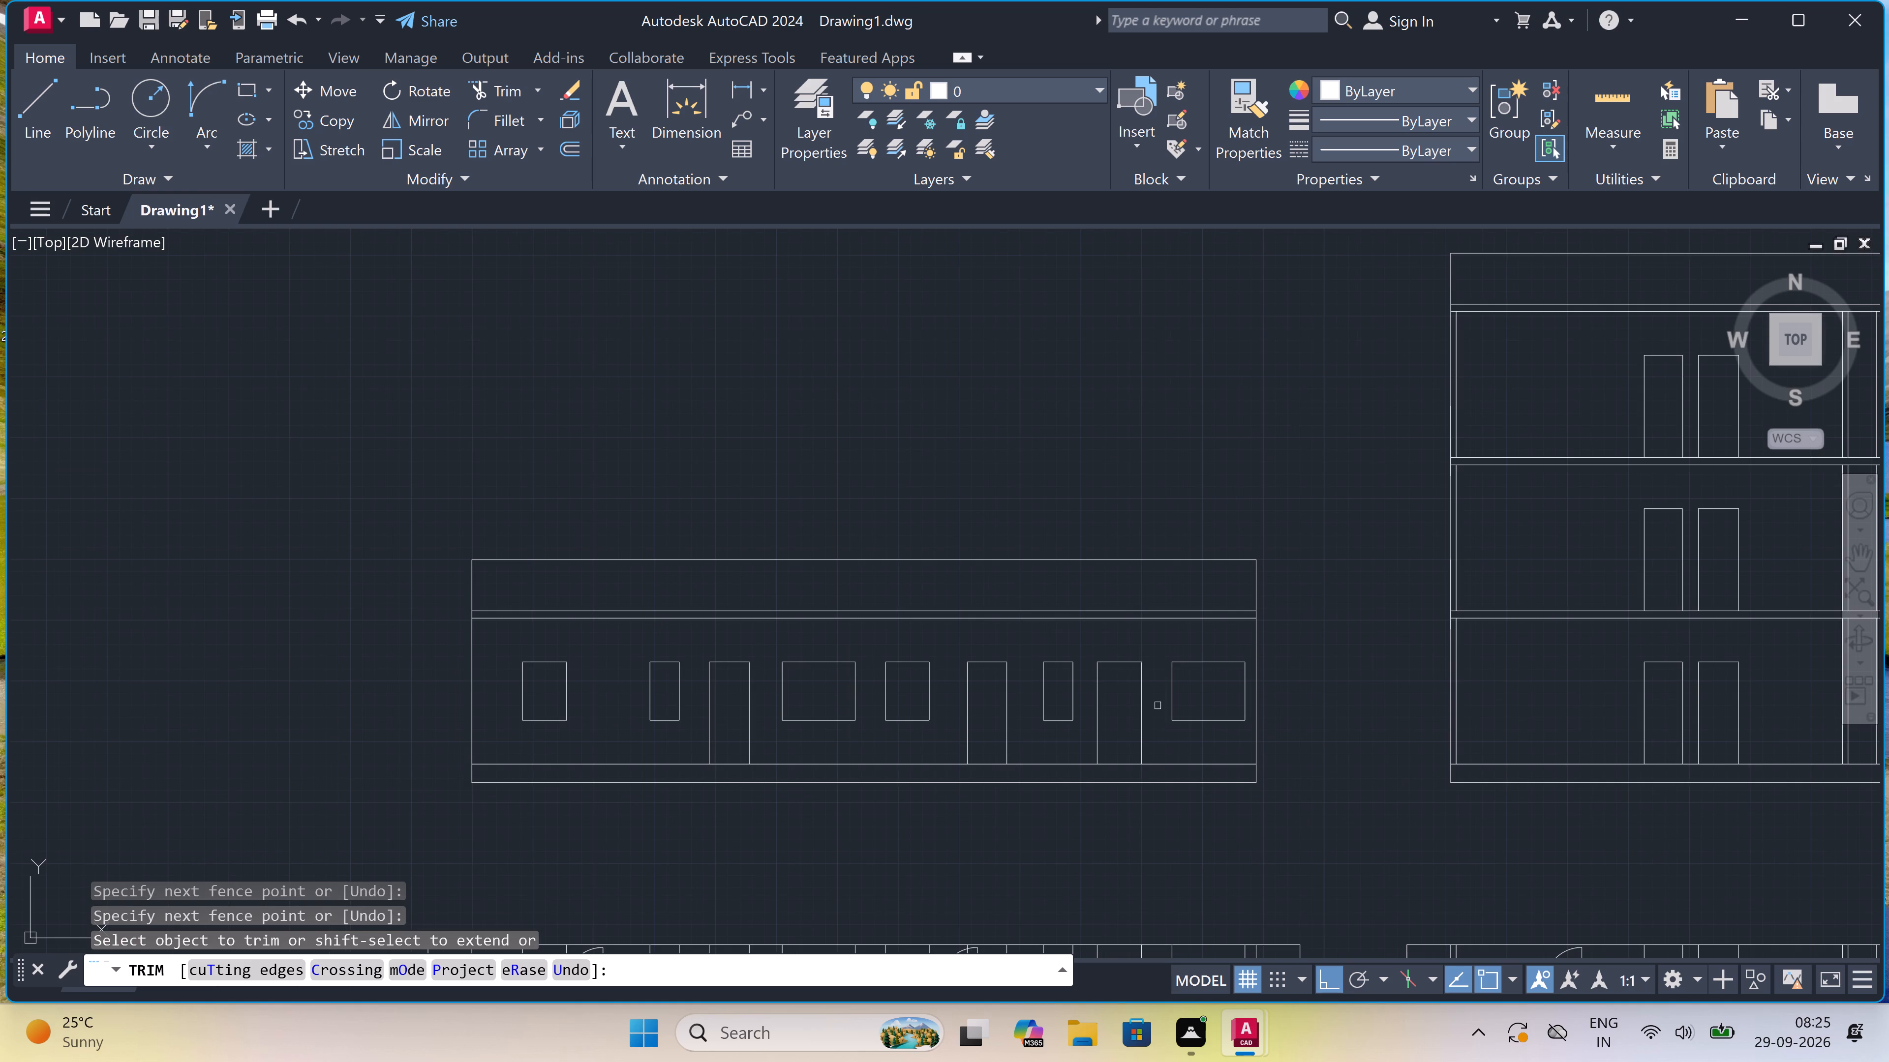
pyautogui.press('Escape')
# Delete all the vertical projection lines running through and below the west plan.
pyautogui.scroll(-6, 1152, 644)
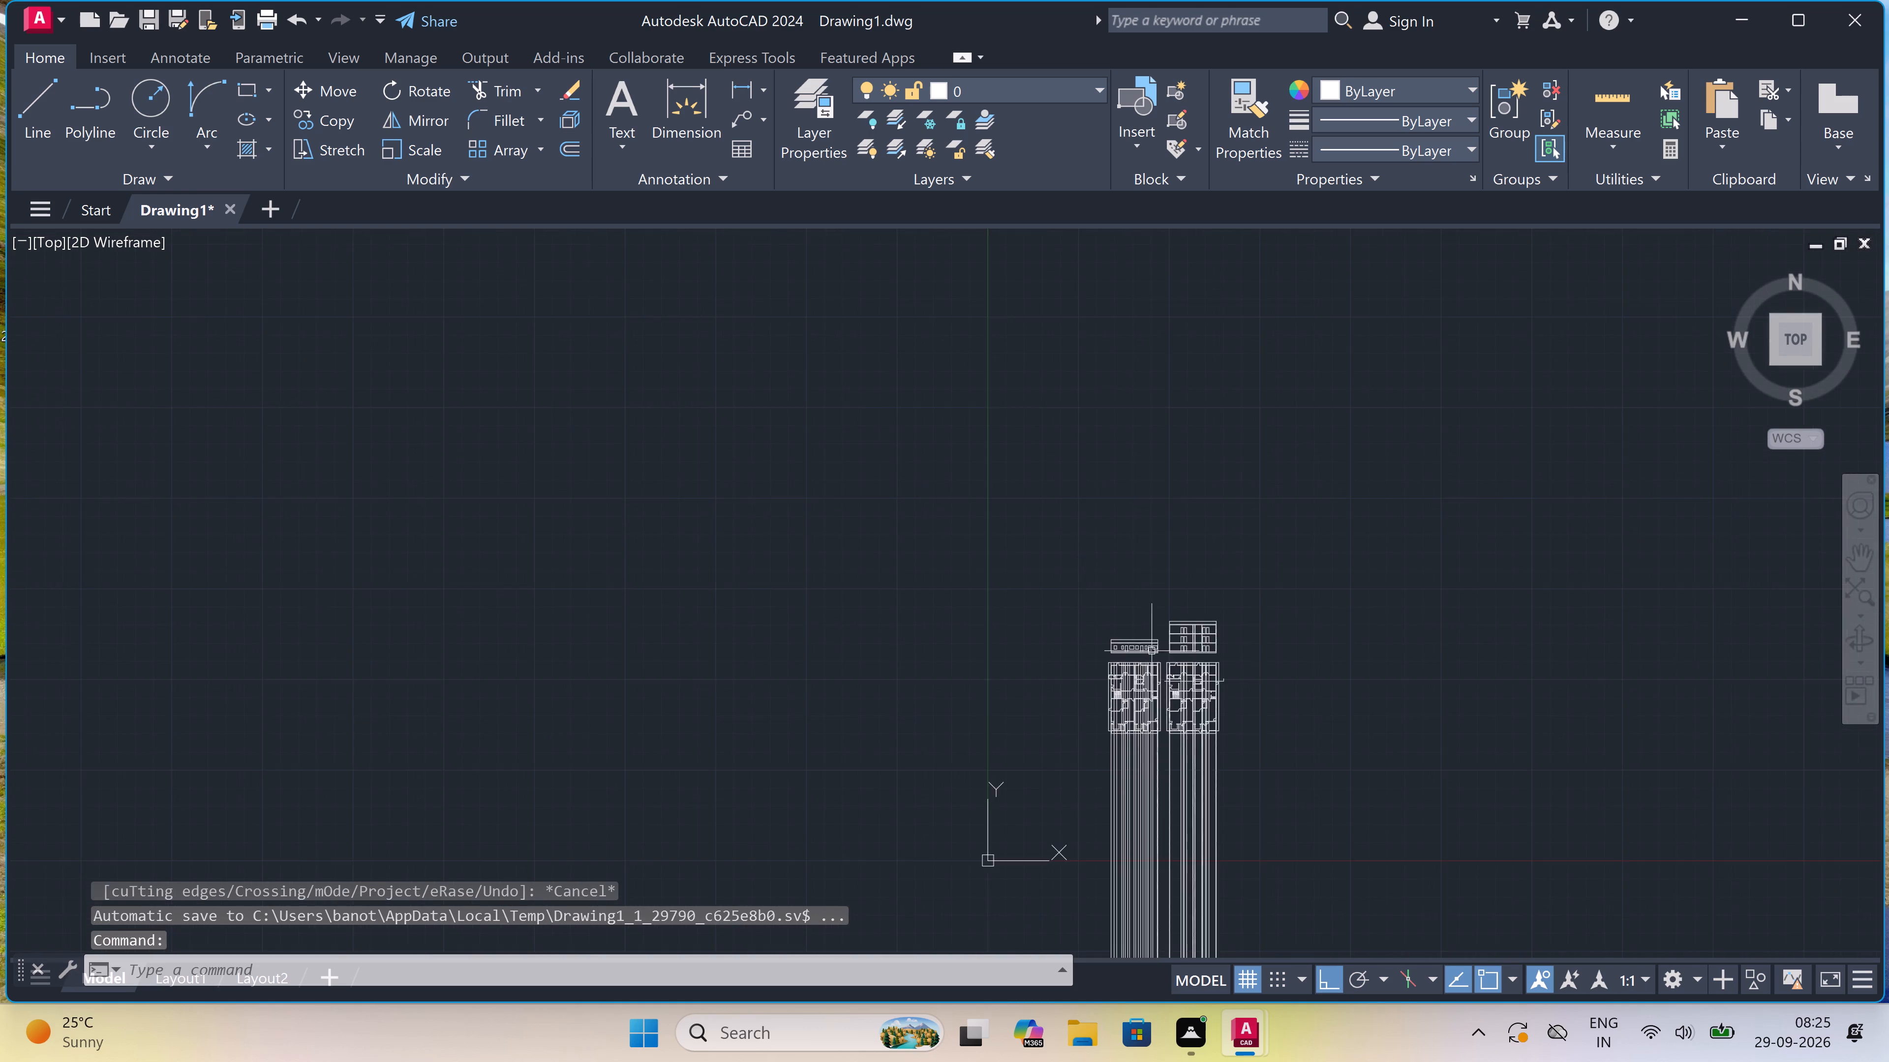
pyautogui.scroll(3, 1151, 658)
pyautogui.scroll(-2, 1151, 658)
pyautogui.scroll(3, 1145, 811)
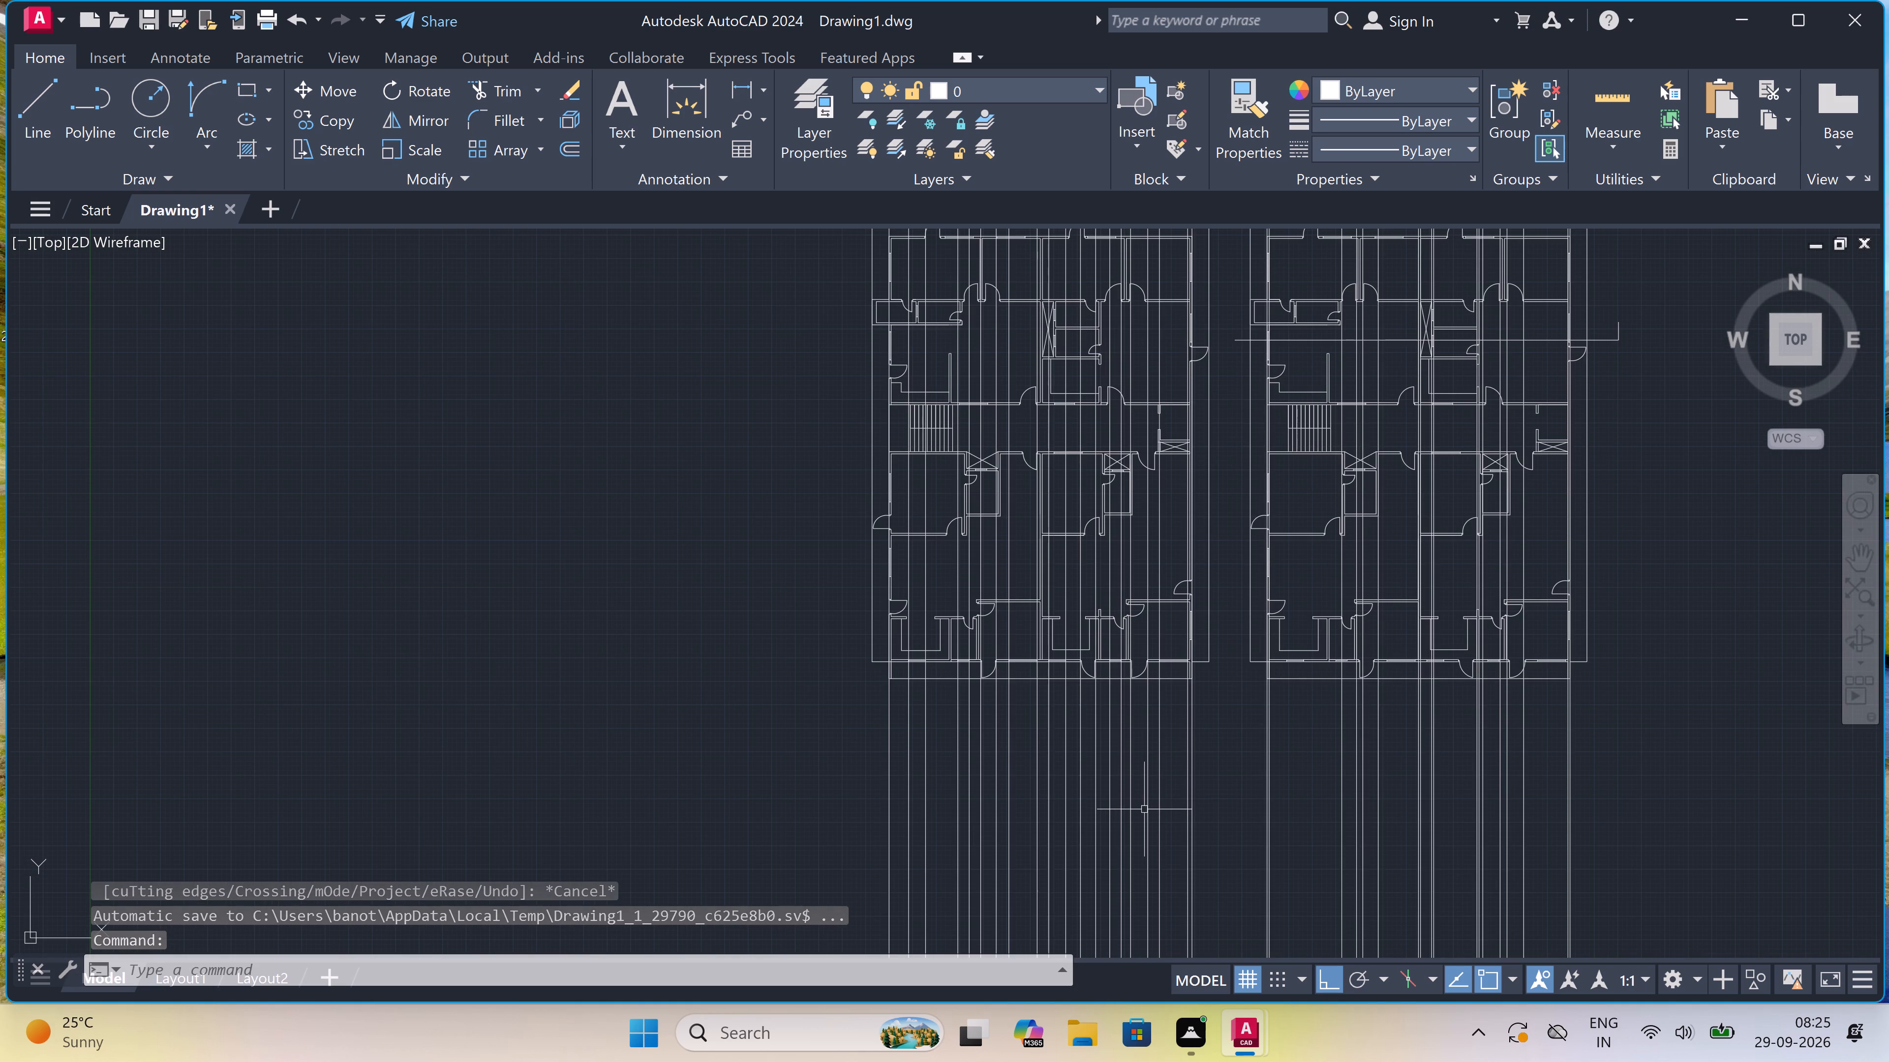
pyautogui.click(1205, 767)
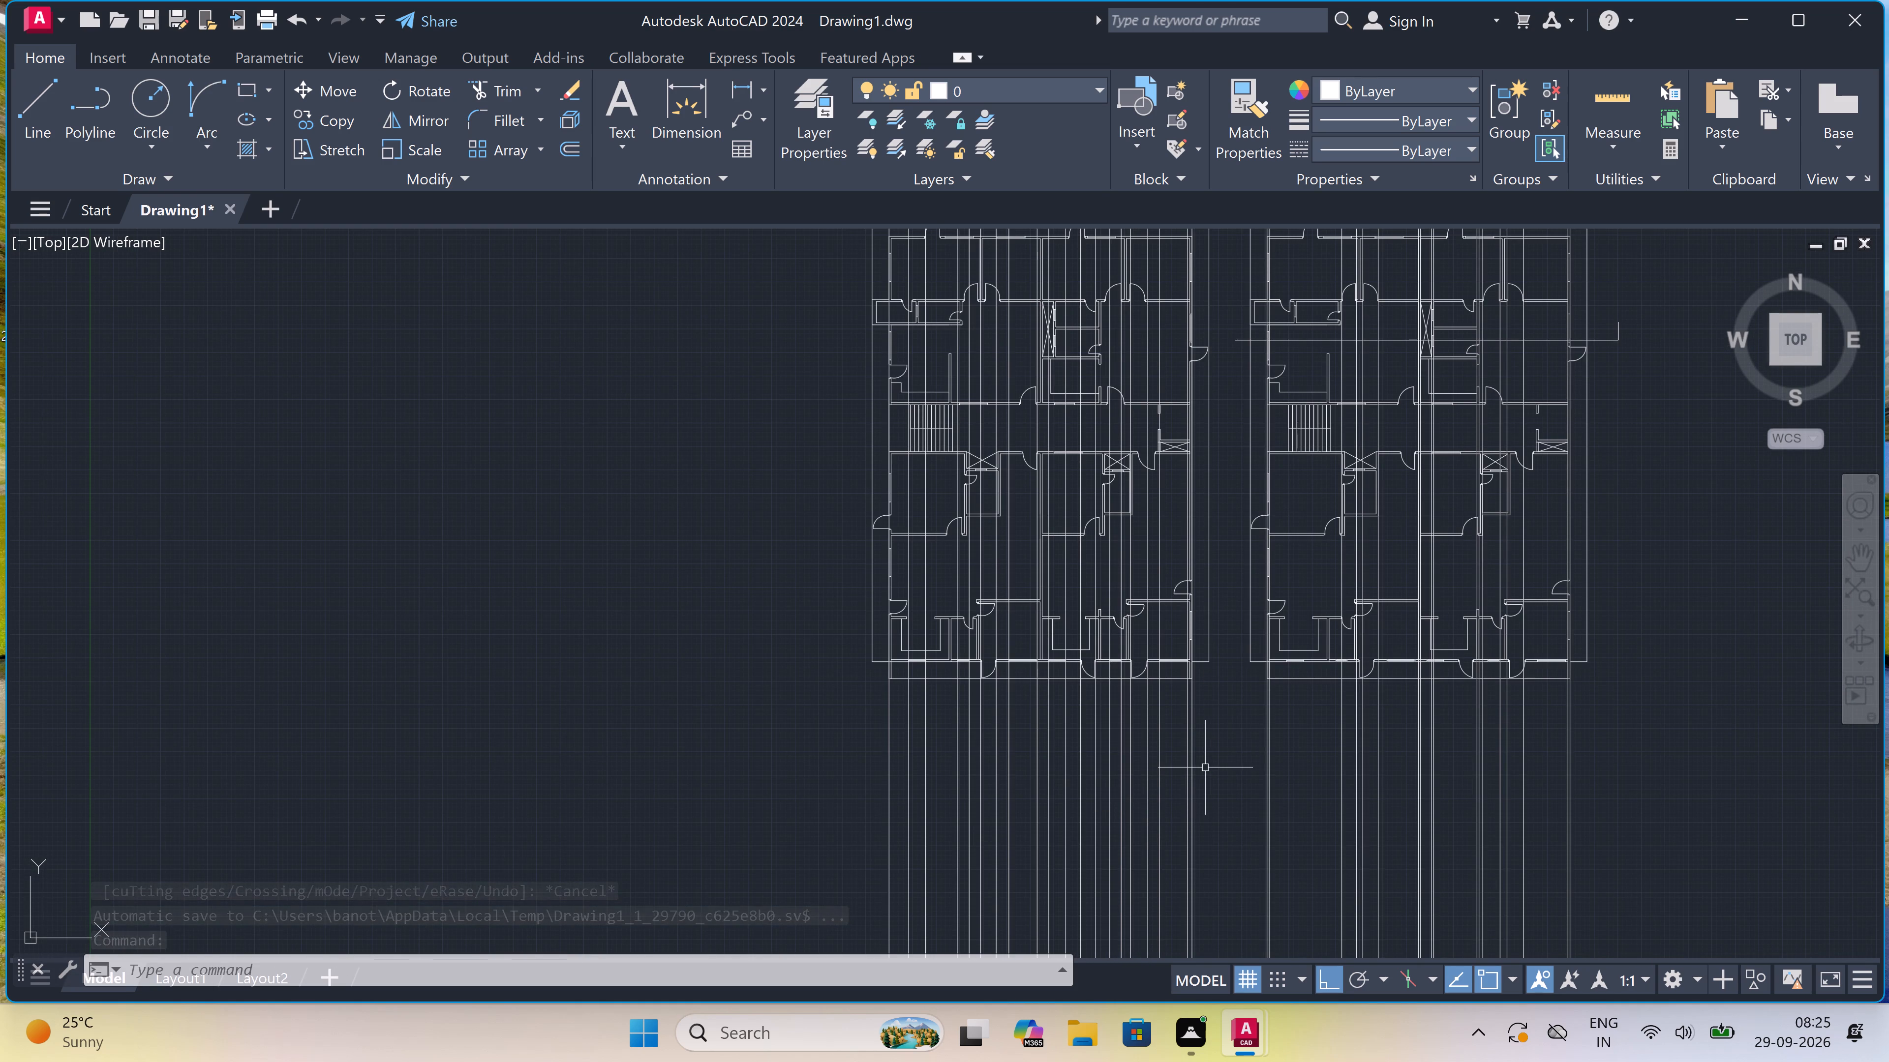
pyautogui.click(817, 789)
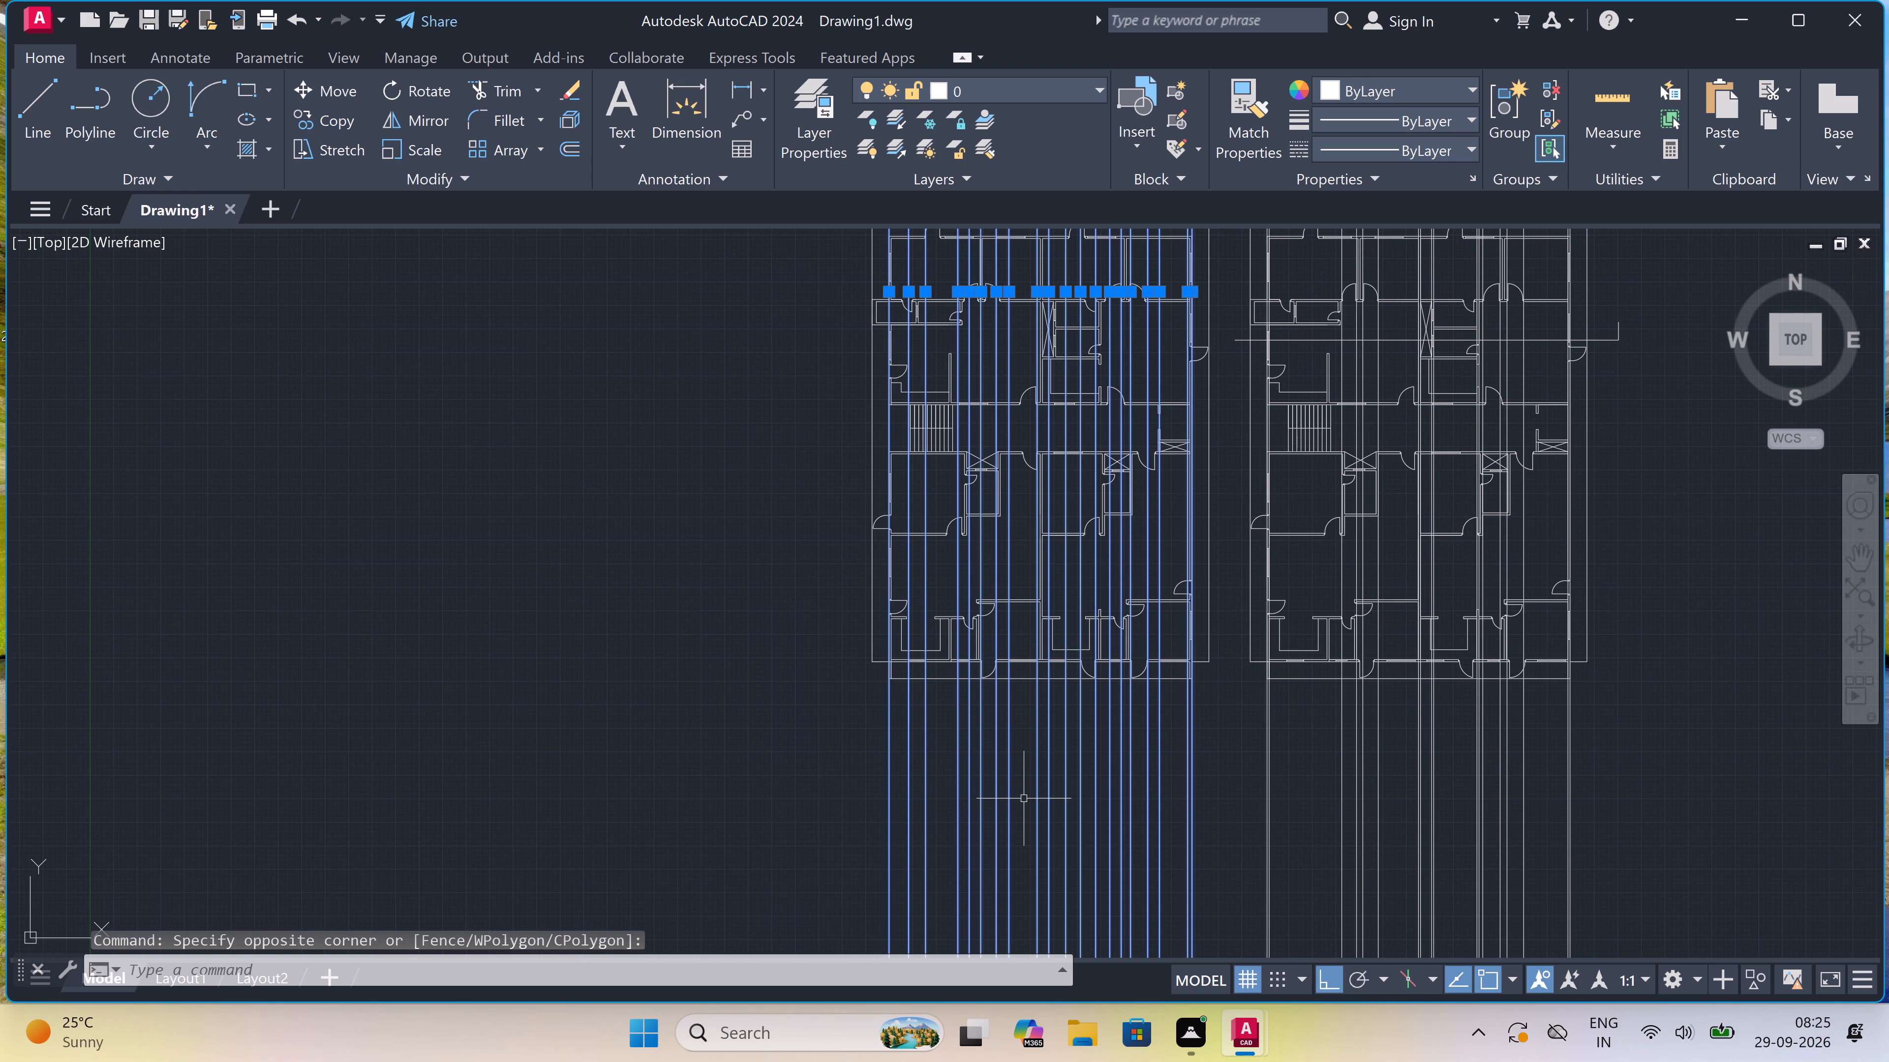
pyautogui.press('Delete')
# Delete all the vertical projection lines running through and below the east plan.
pyautogui.scroll(-2, 1104, 726)
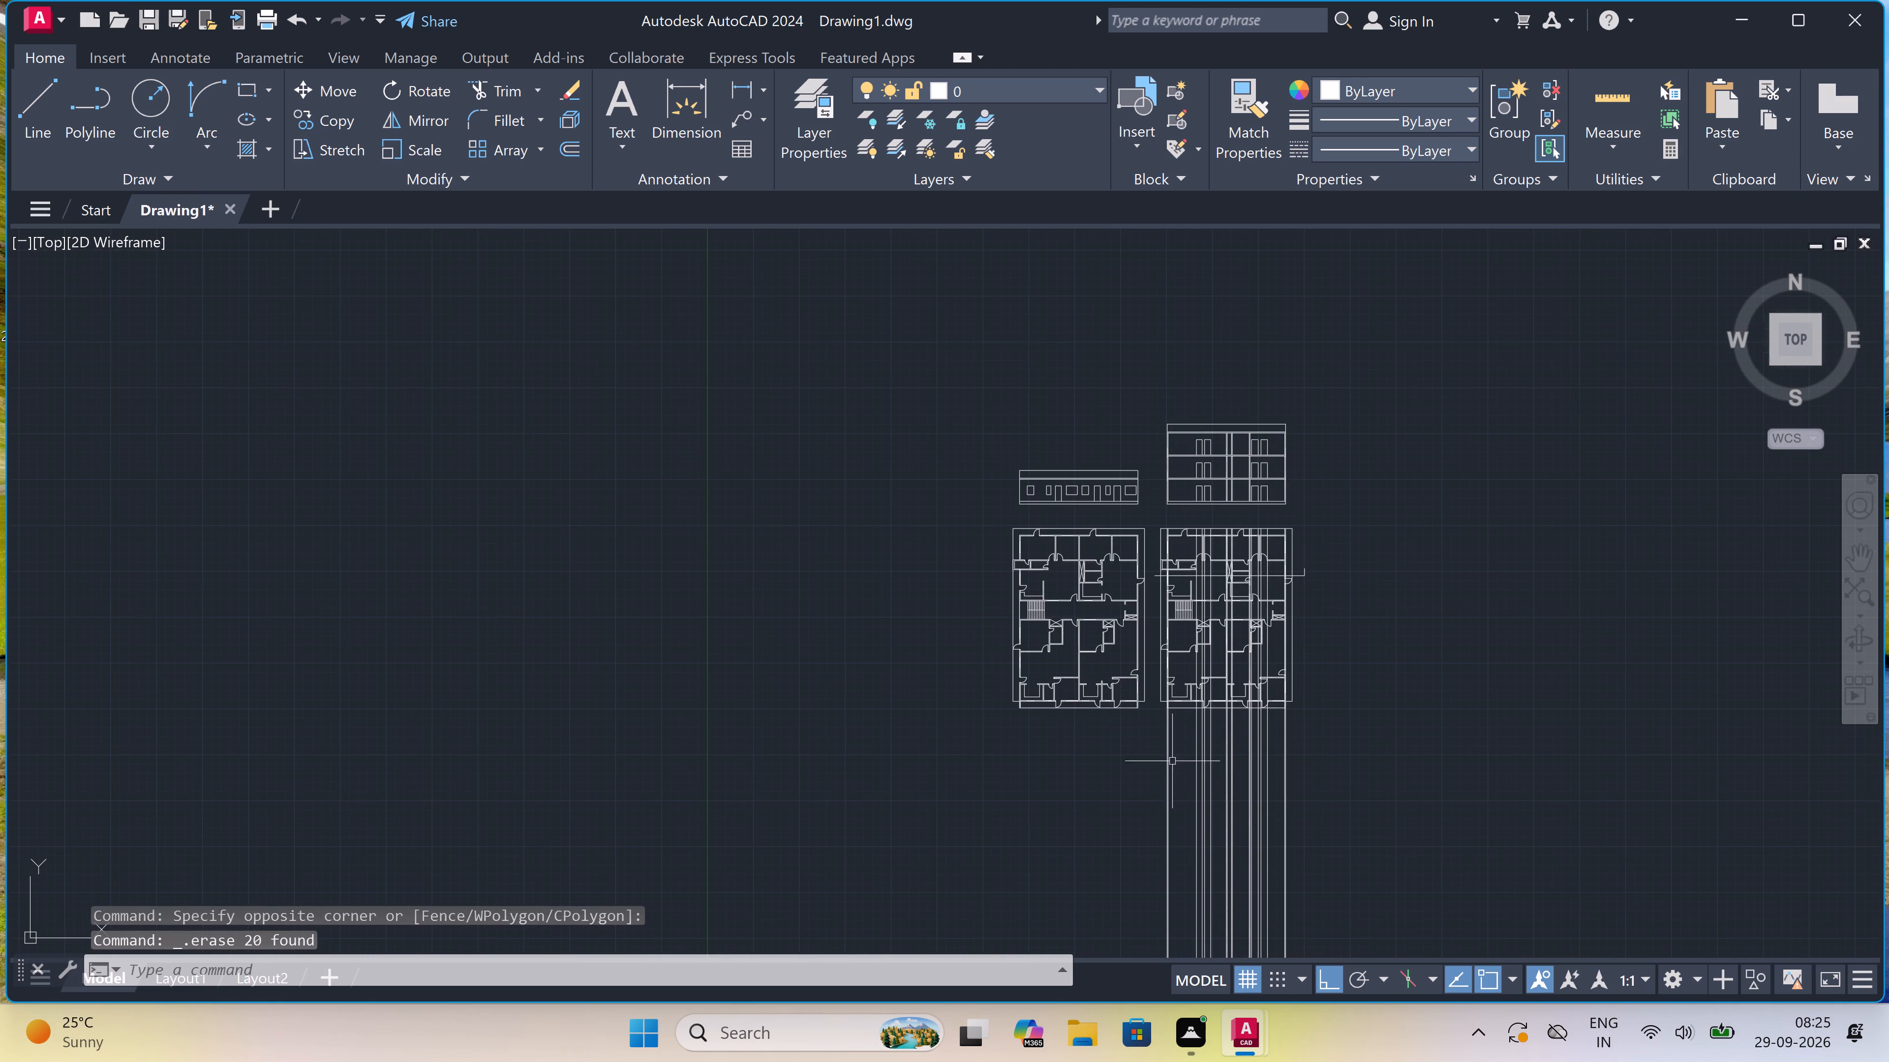
pyautogui.scroll(2, 1194, 770)
pyautogui.moveTo(1485, 716); pyautogui.dragTo(1466, 733)
pyautogui.moveTo(807, 857); pyautogui.dragTo(801, 875)
pyautogui.press('Delete')
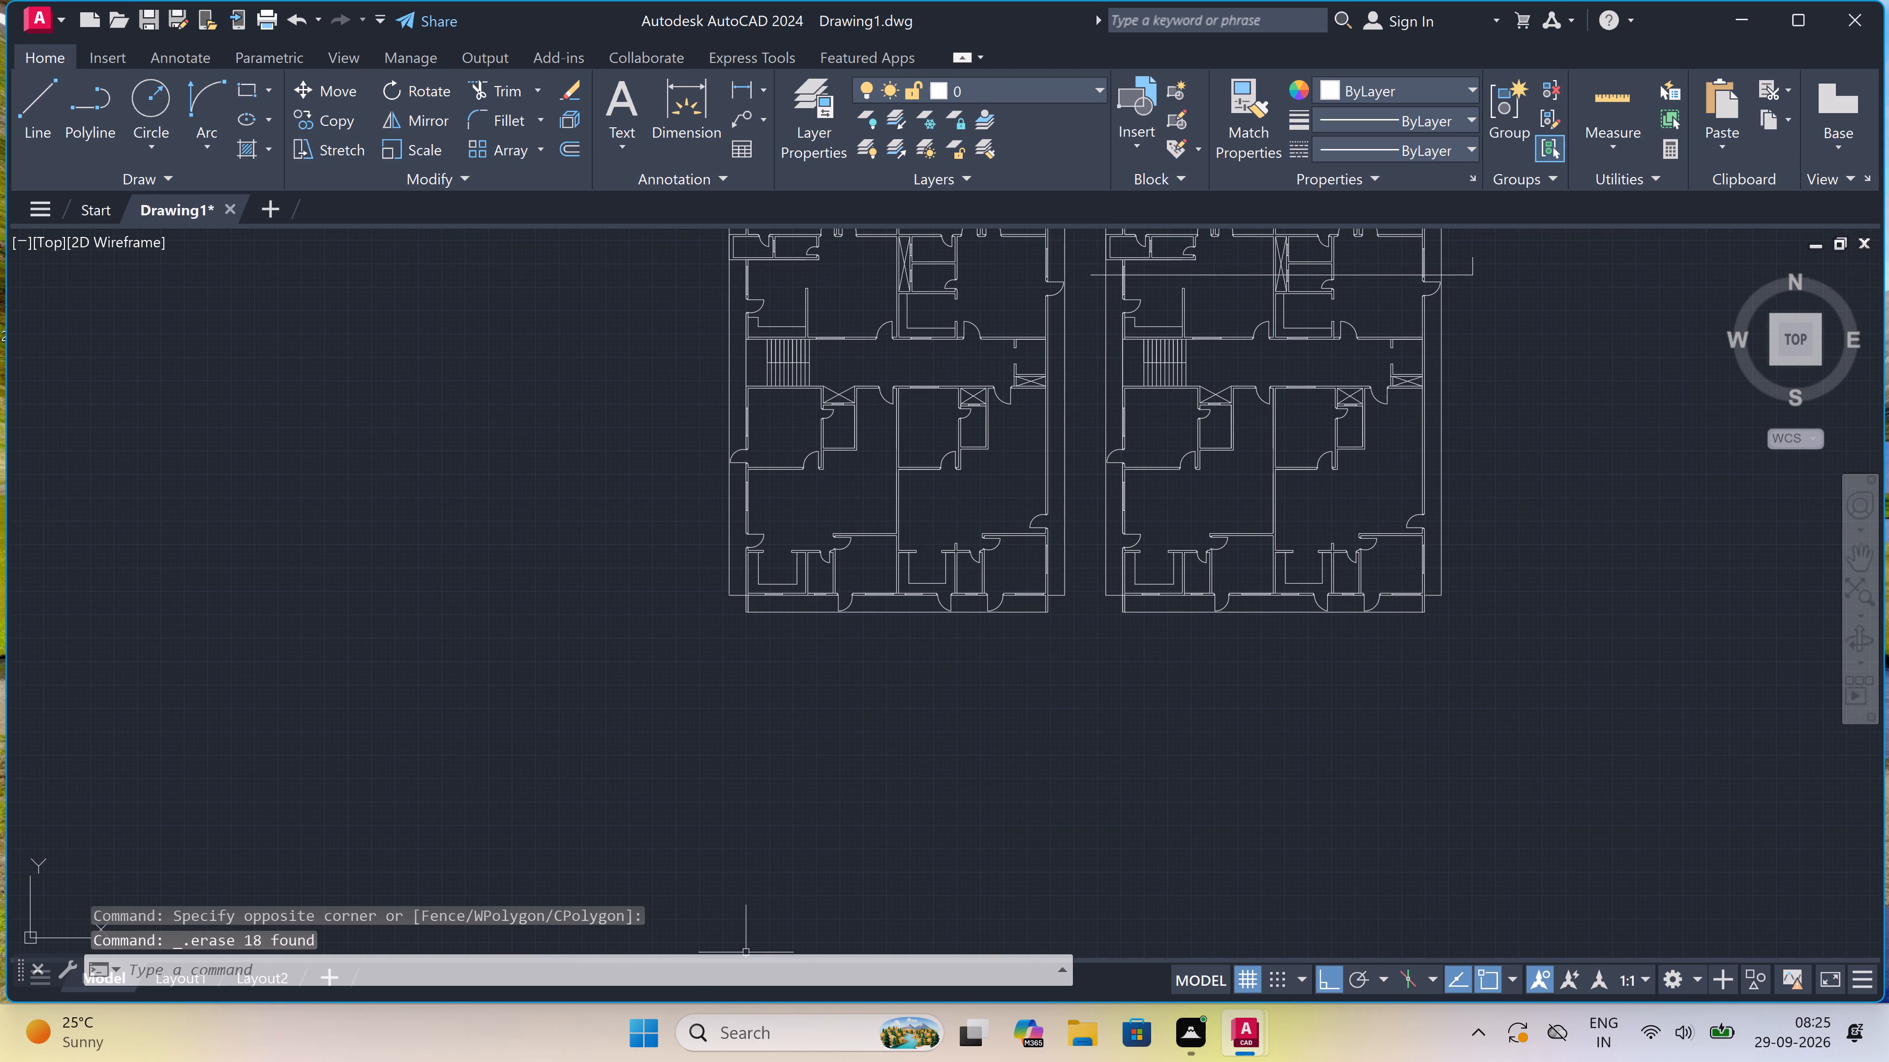
pyautogui.scroll(-2, 717, 896)
pyautogui.scroll(2, 769, 791)
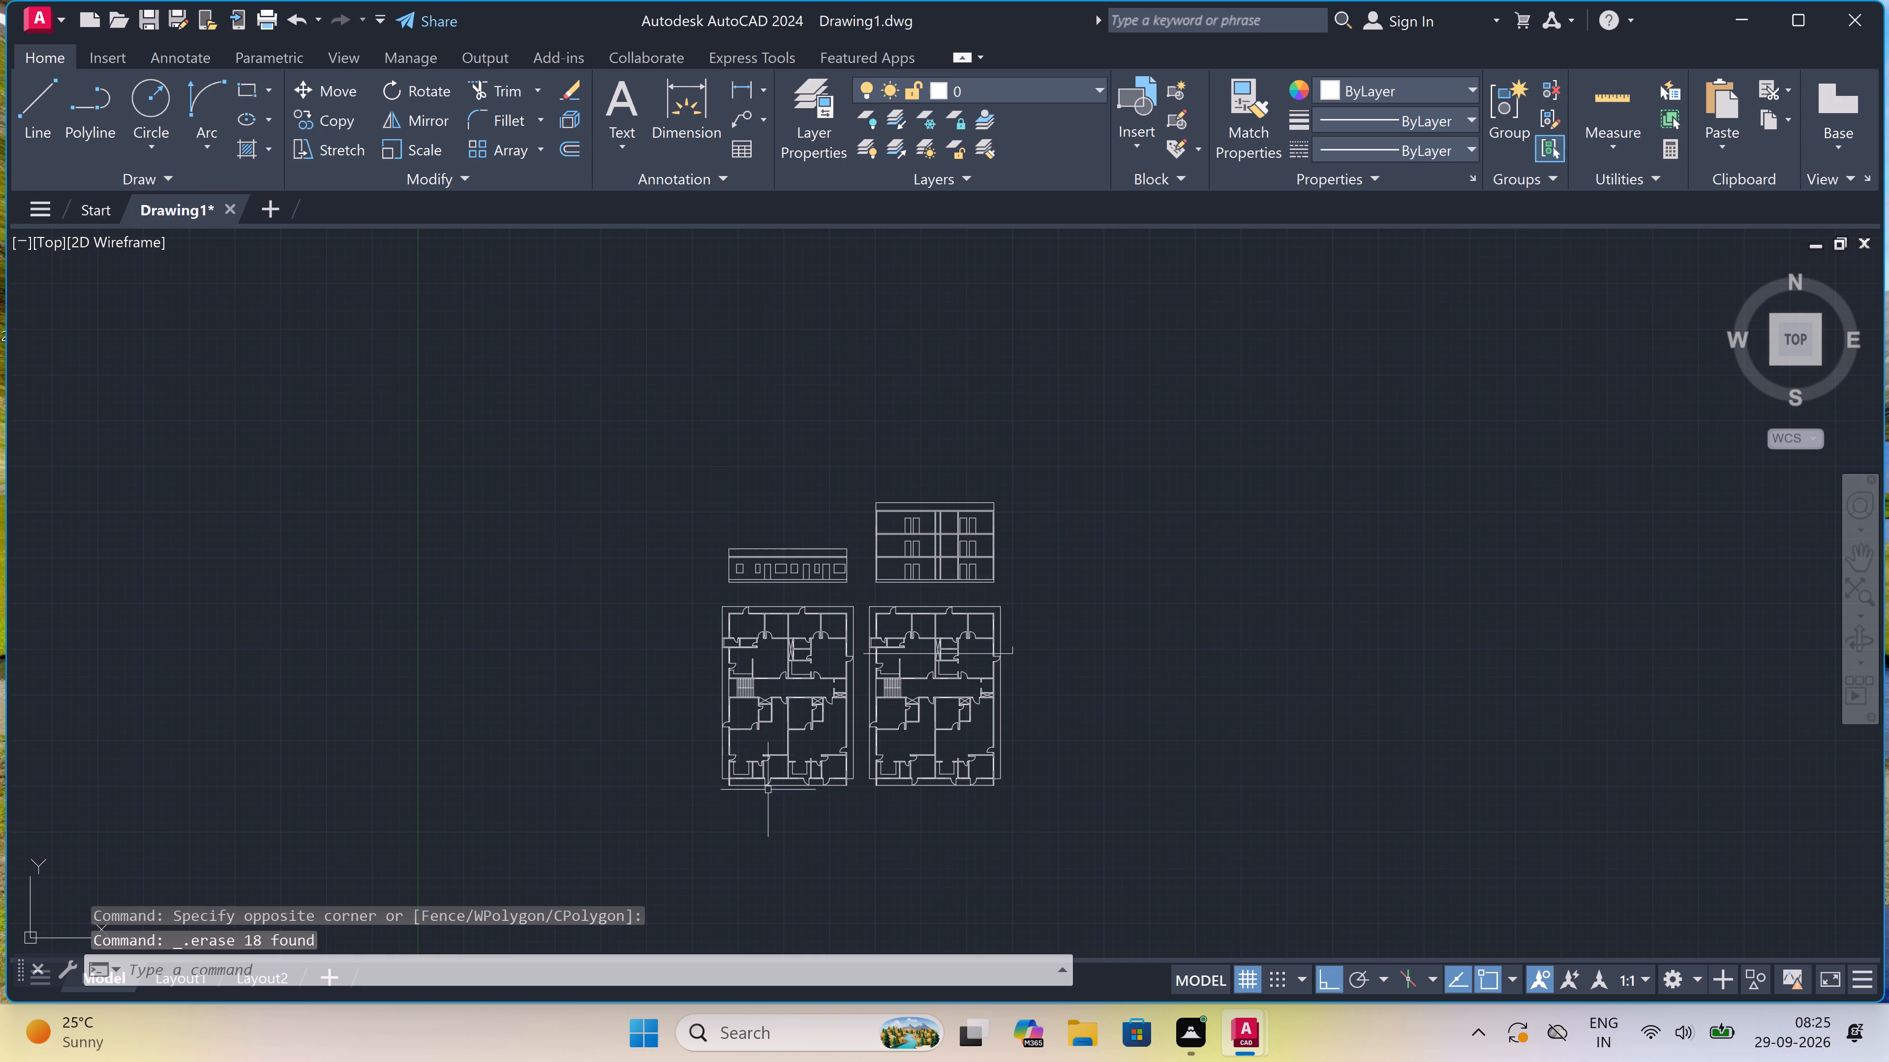
# On the west elevation, draw two vertical lines from floor line to slab underside, one after the first window and one after the first wide window.
pyautogui.scroll(1, 769, 791)
pyautogui.scroll(-2, 769, 791)
pyautogui.scroll(1, 744, 713)
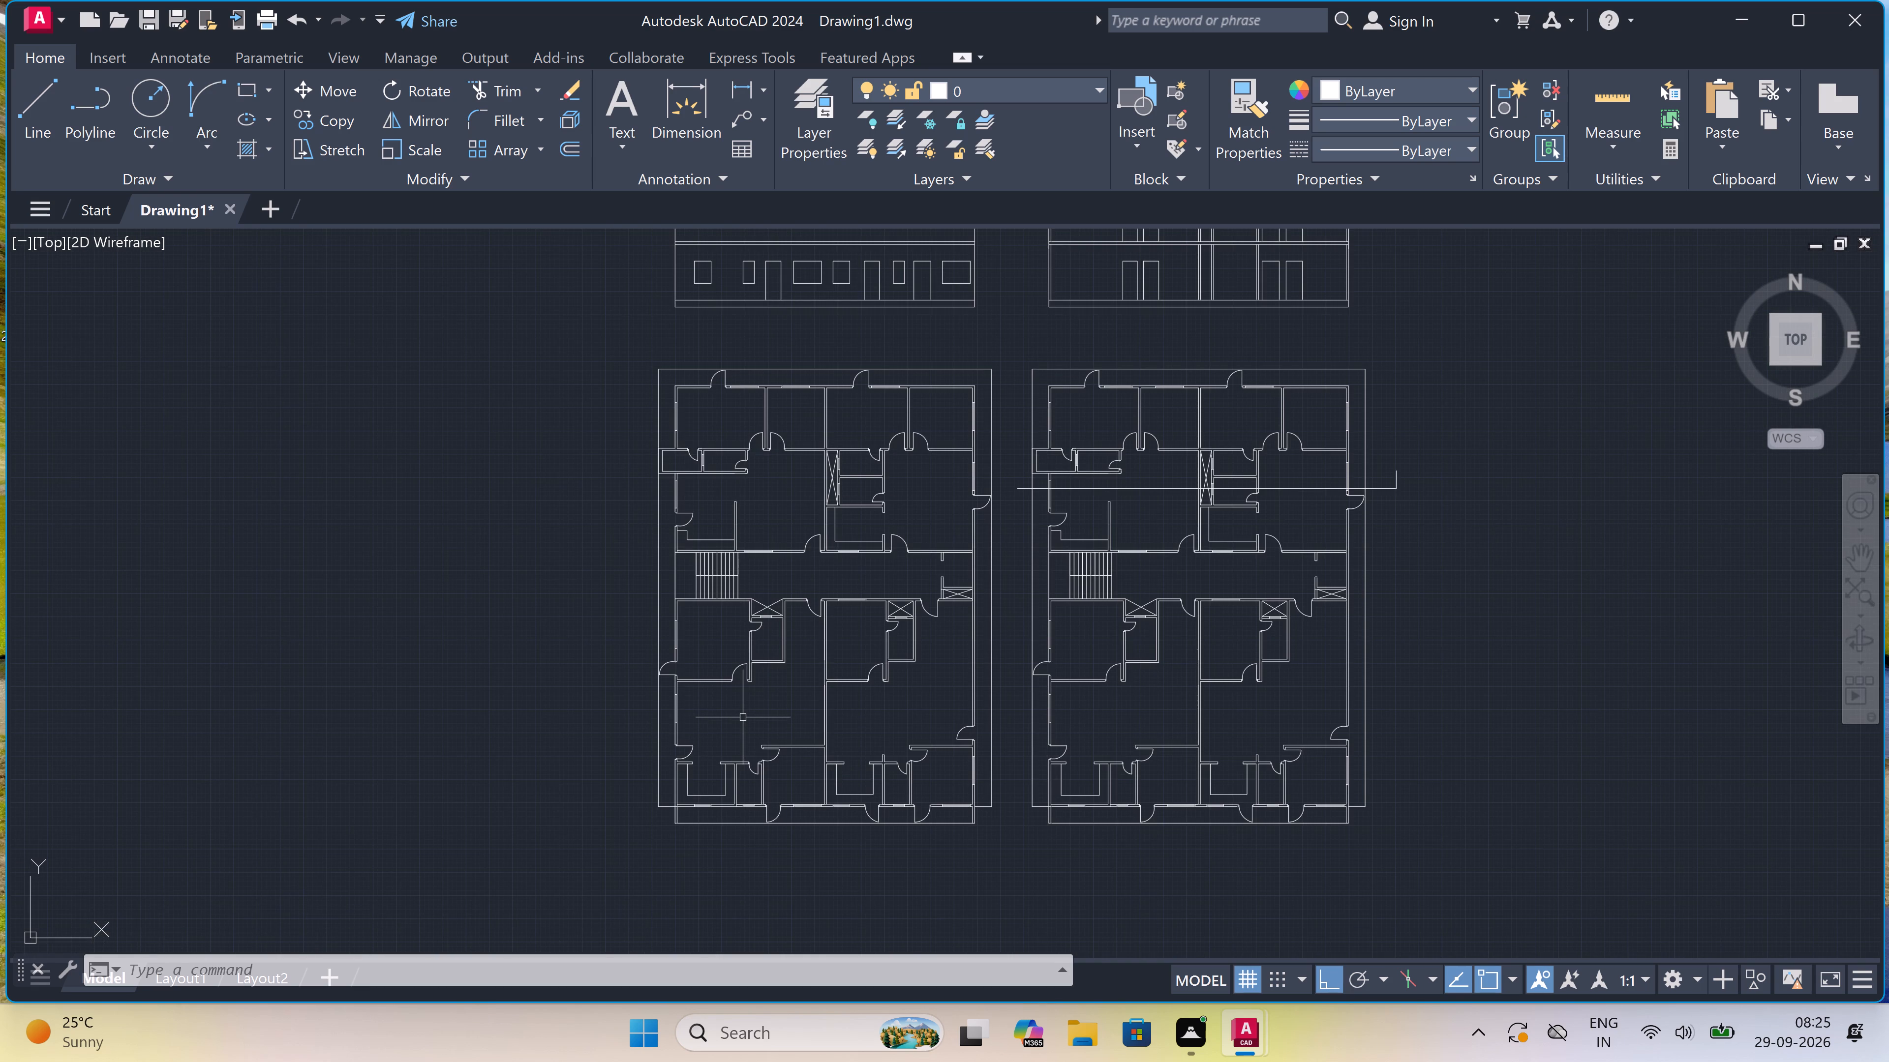
pyautogui.scroll(-2, 744, 716)
pyautogui.scroll(3, 726, 530)
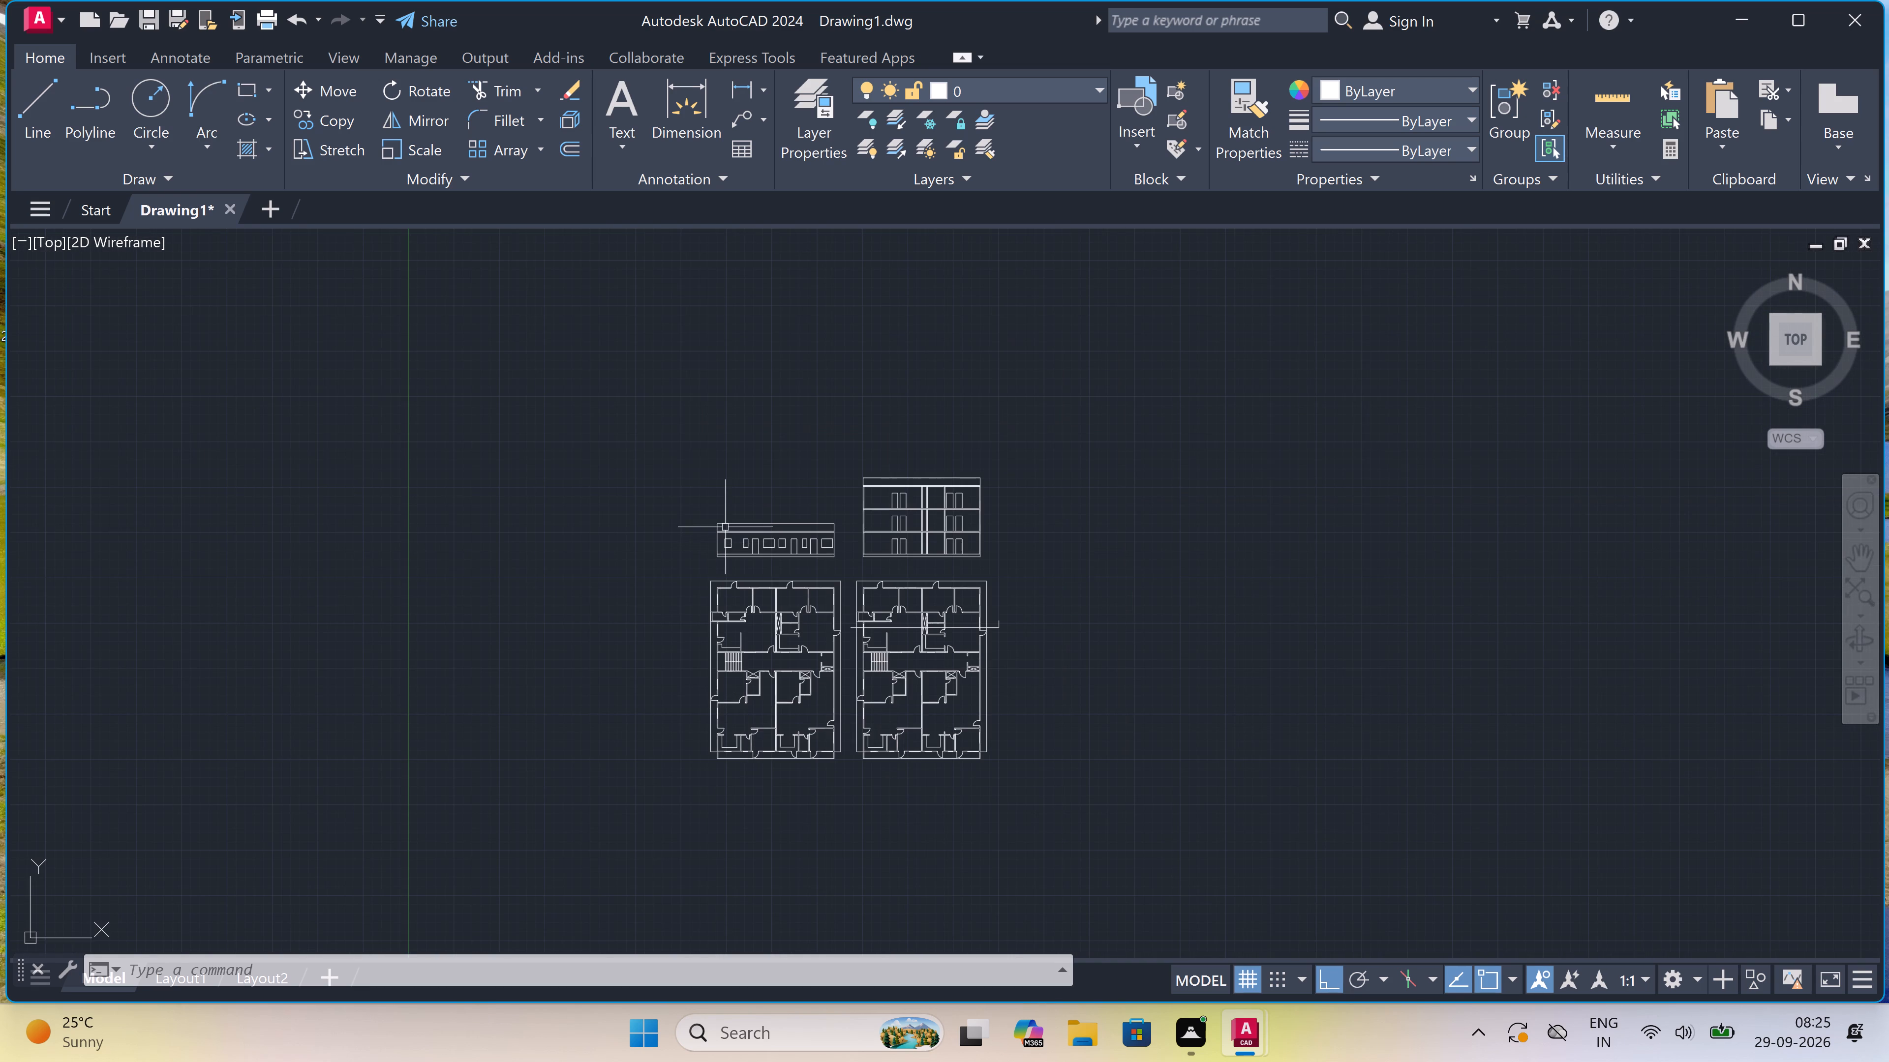
pyautogui.scroll(1, 726, 530)
pyautogui.press('l')
pyautogui.press('space')
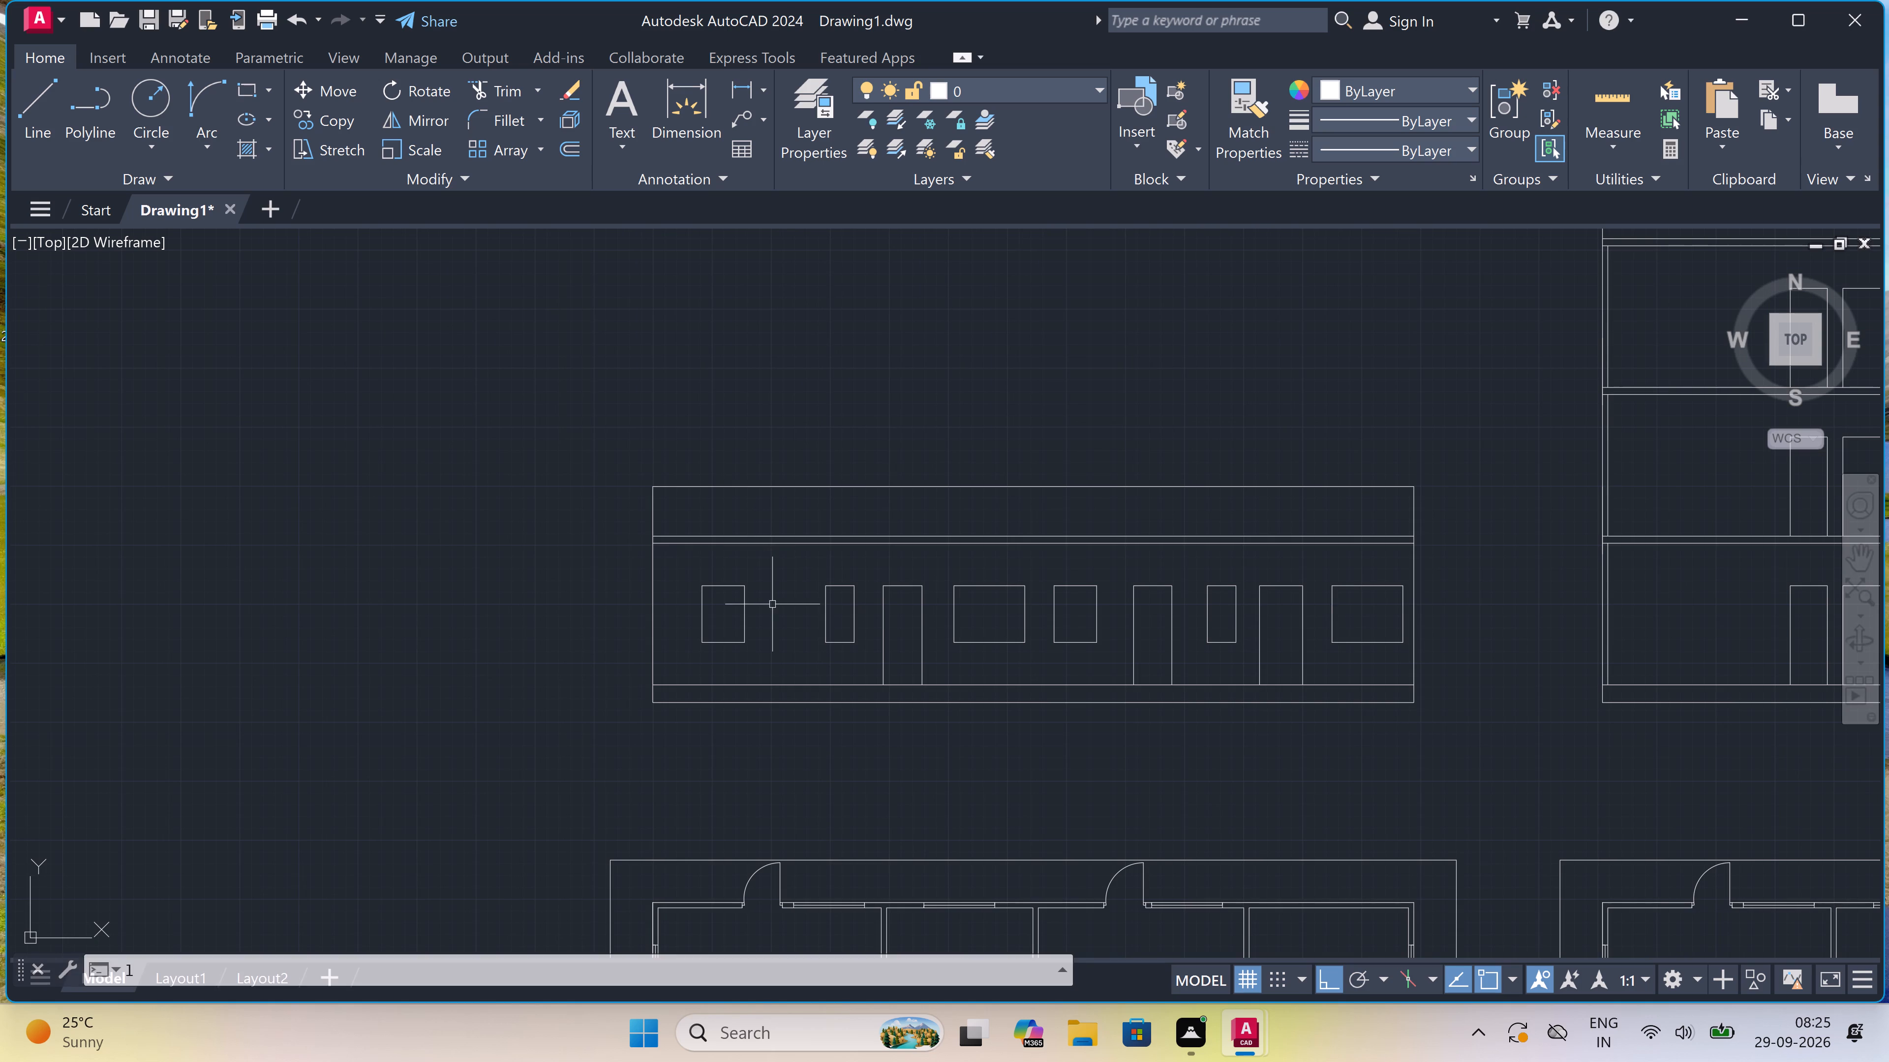
pyautogui.click(784, 679)
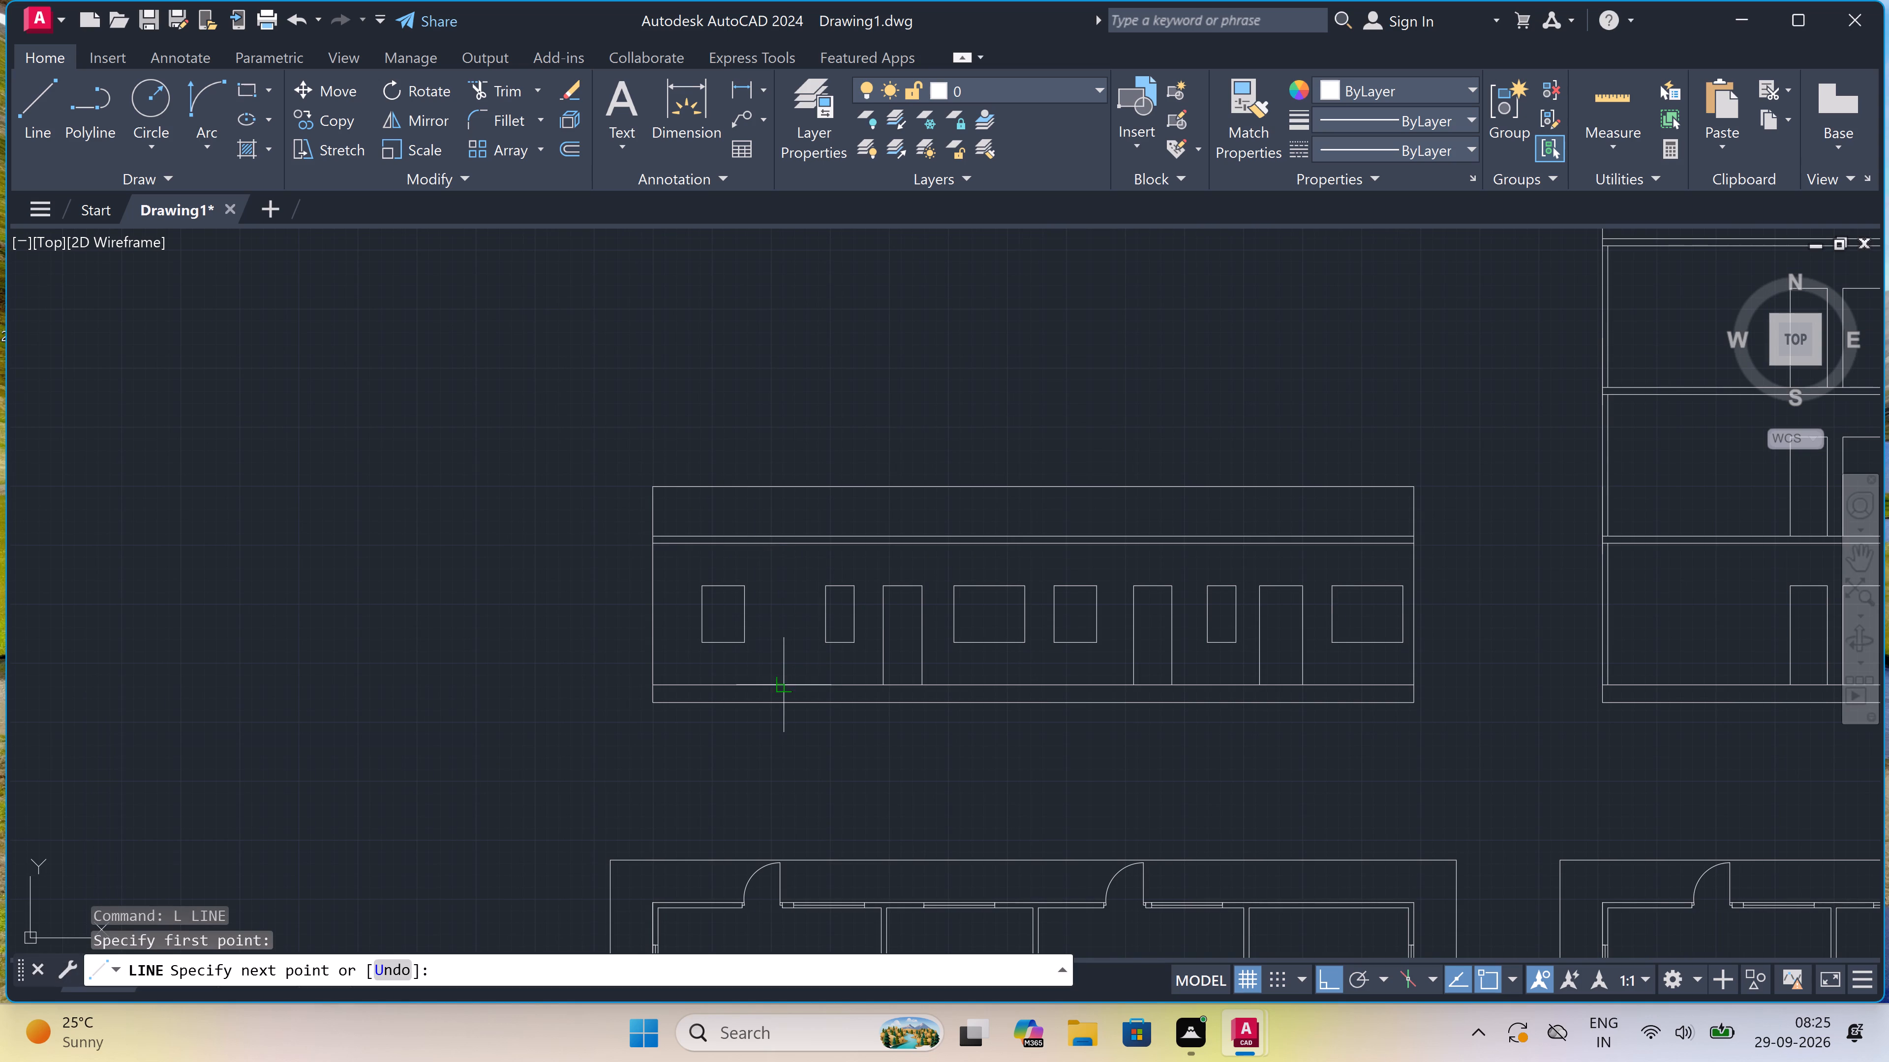
pyautogui.scroll(1, 788, 544)
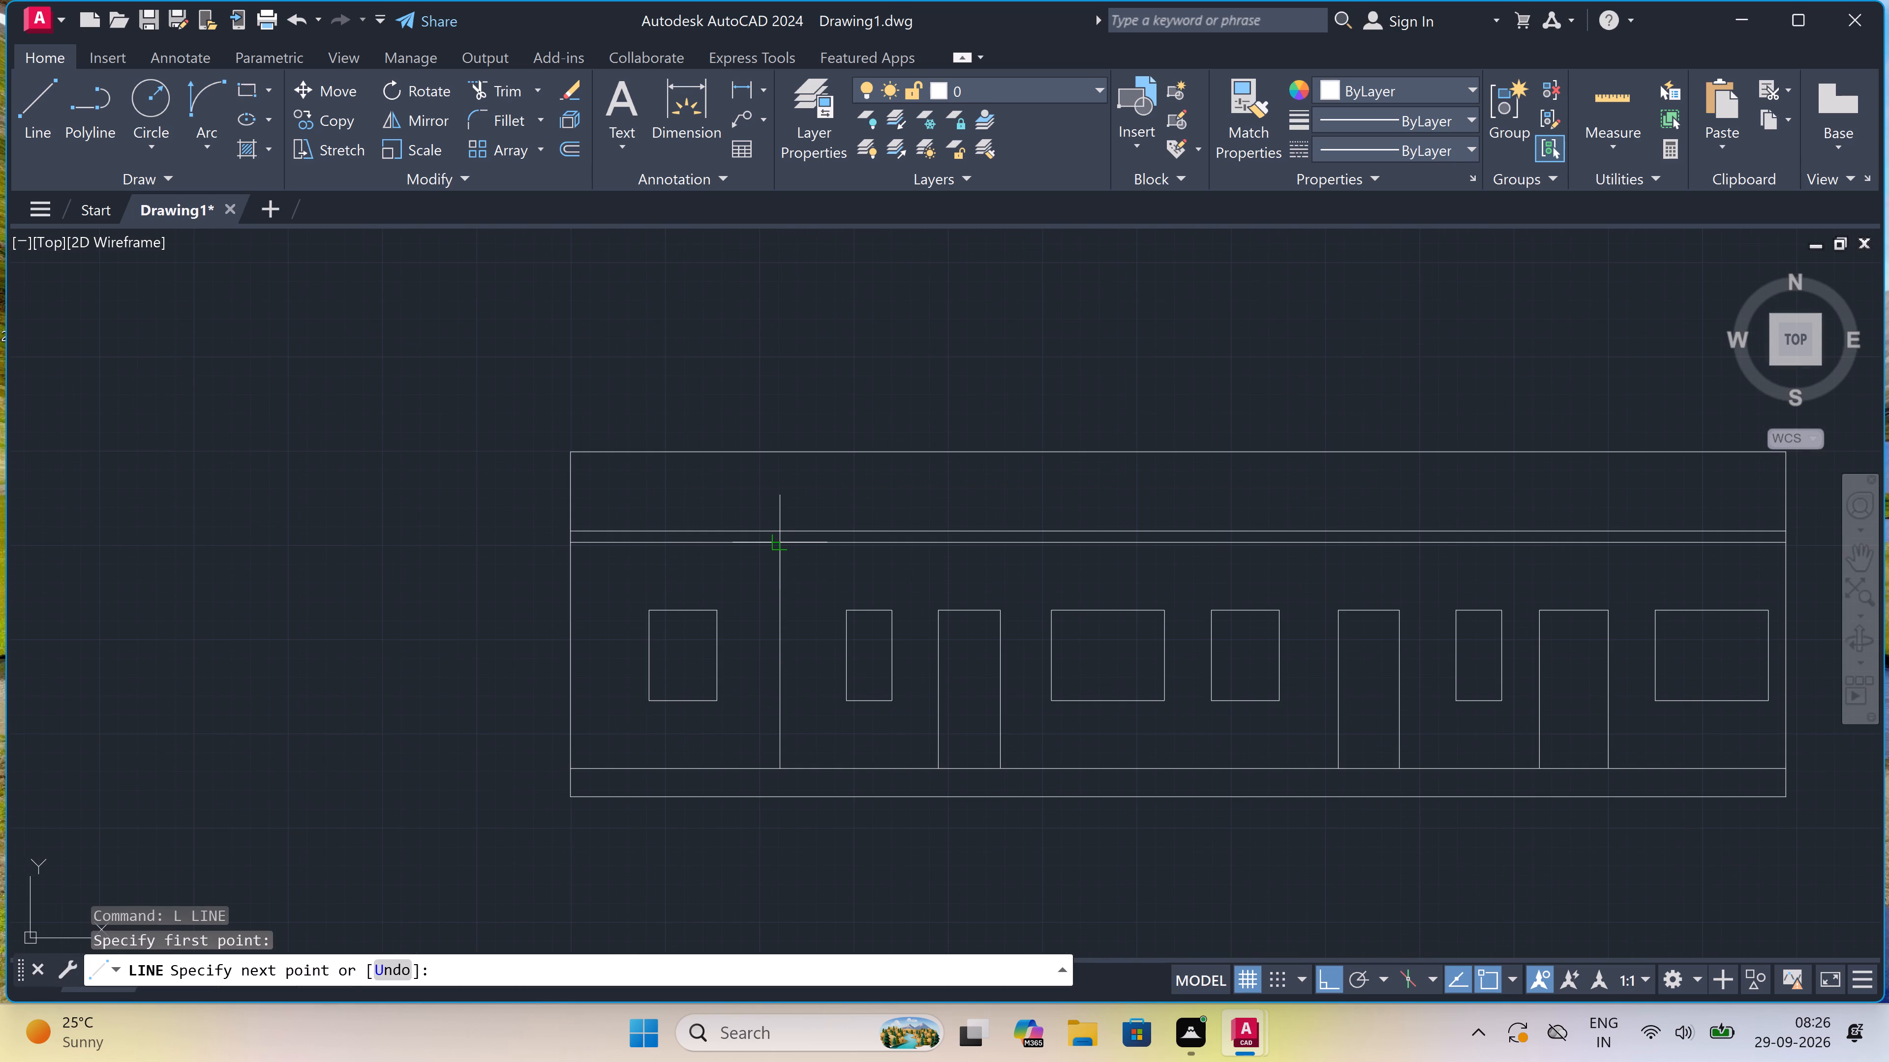
pyautogui.click(781, 546)
pyautogui.press('Escape')
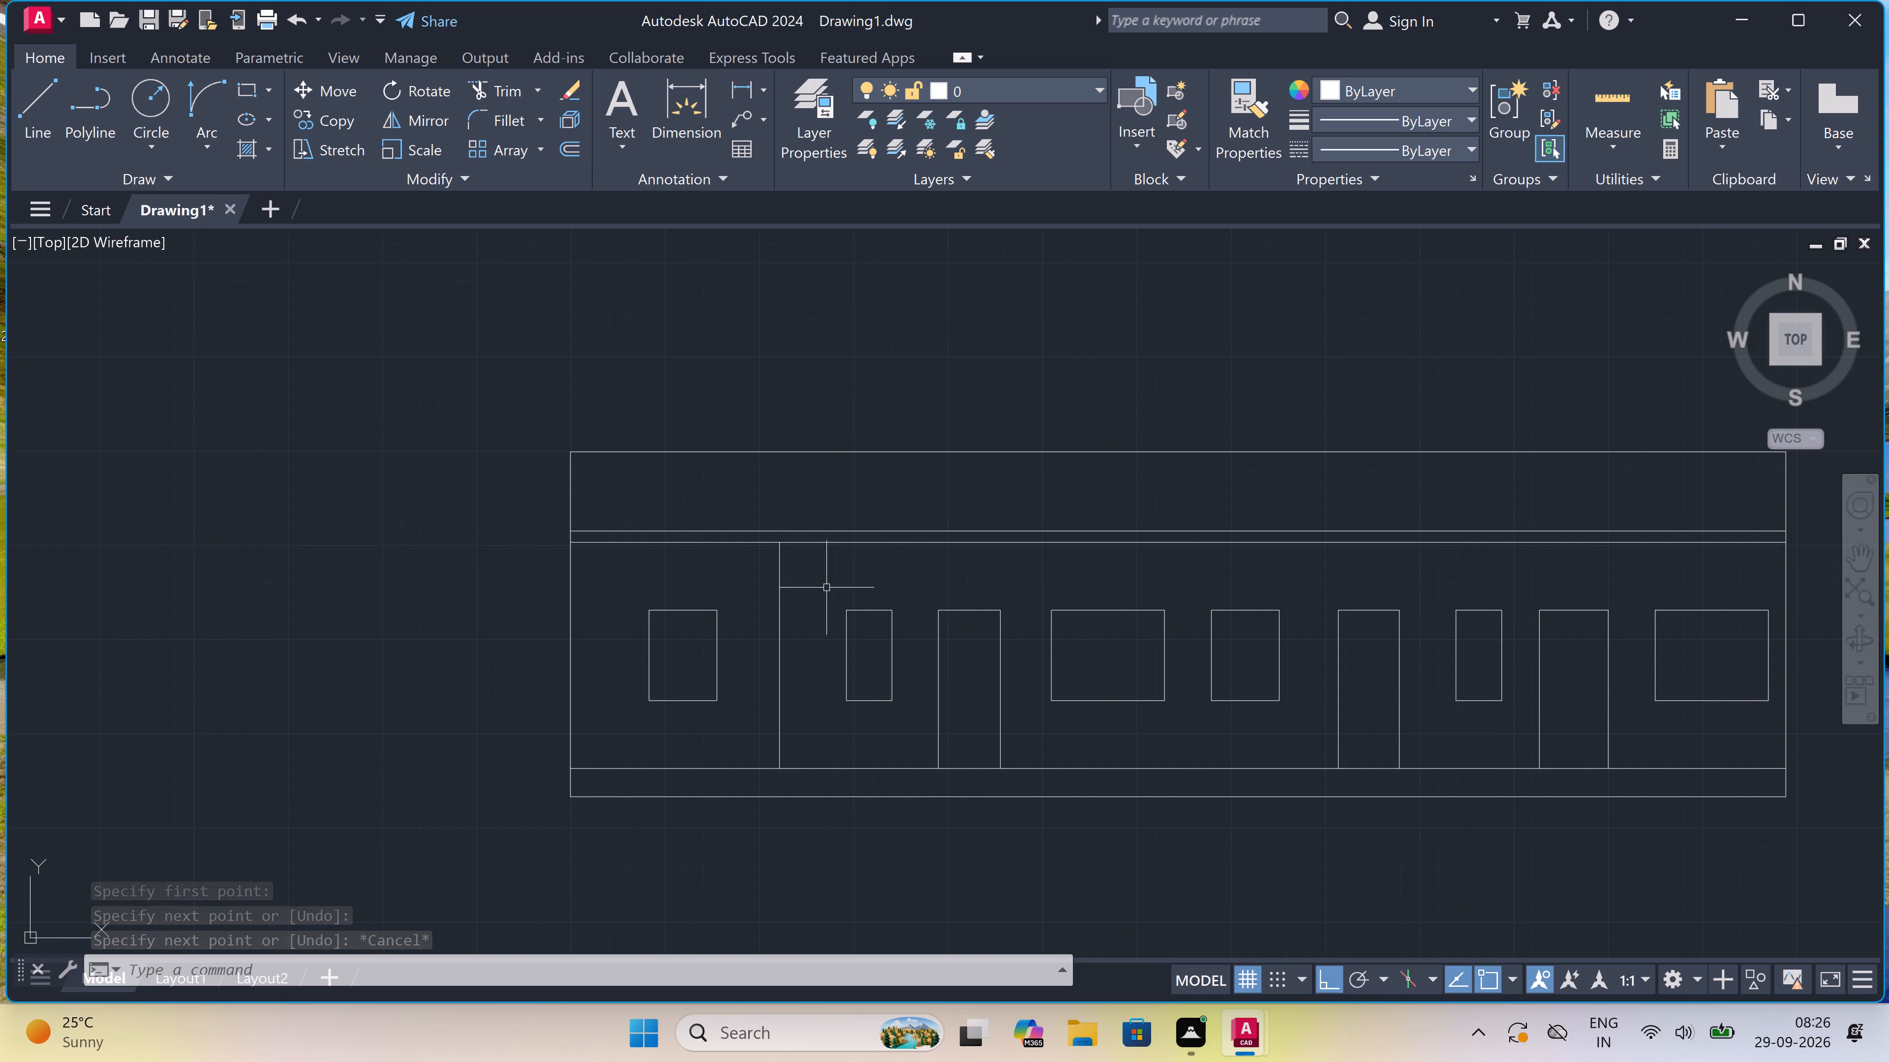
pyautogui.press('space')
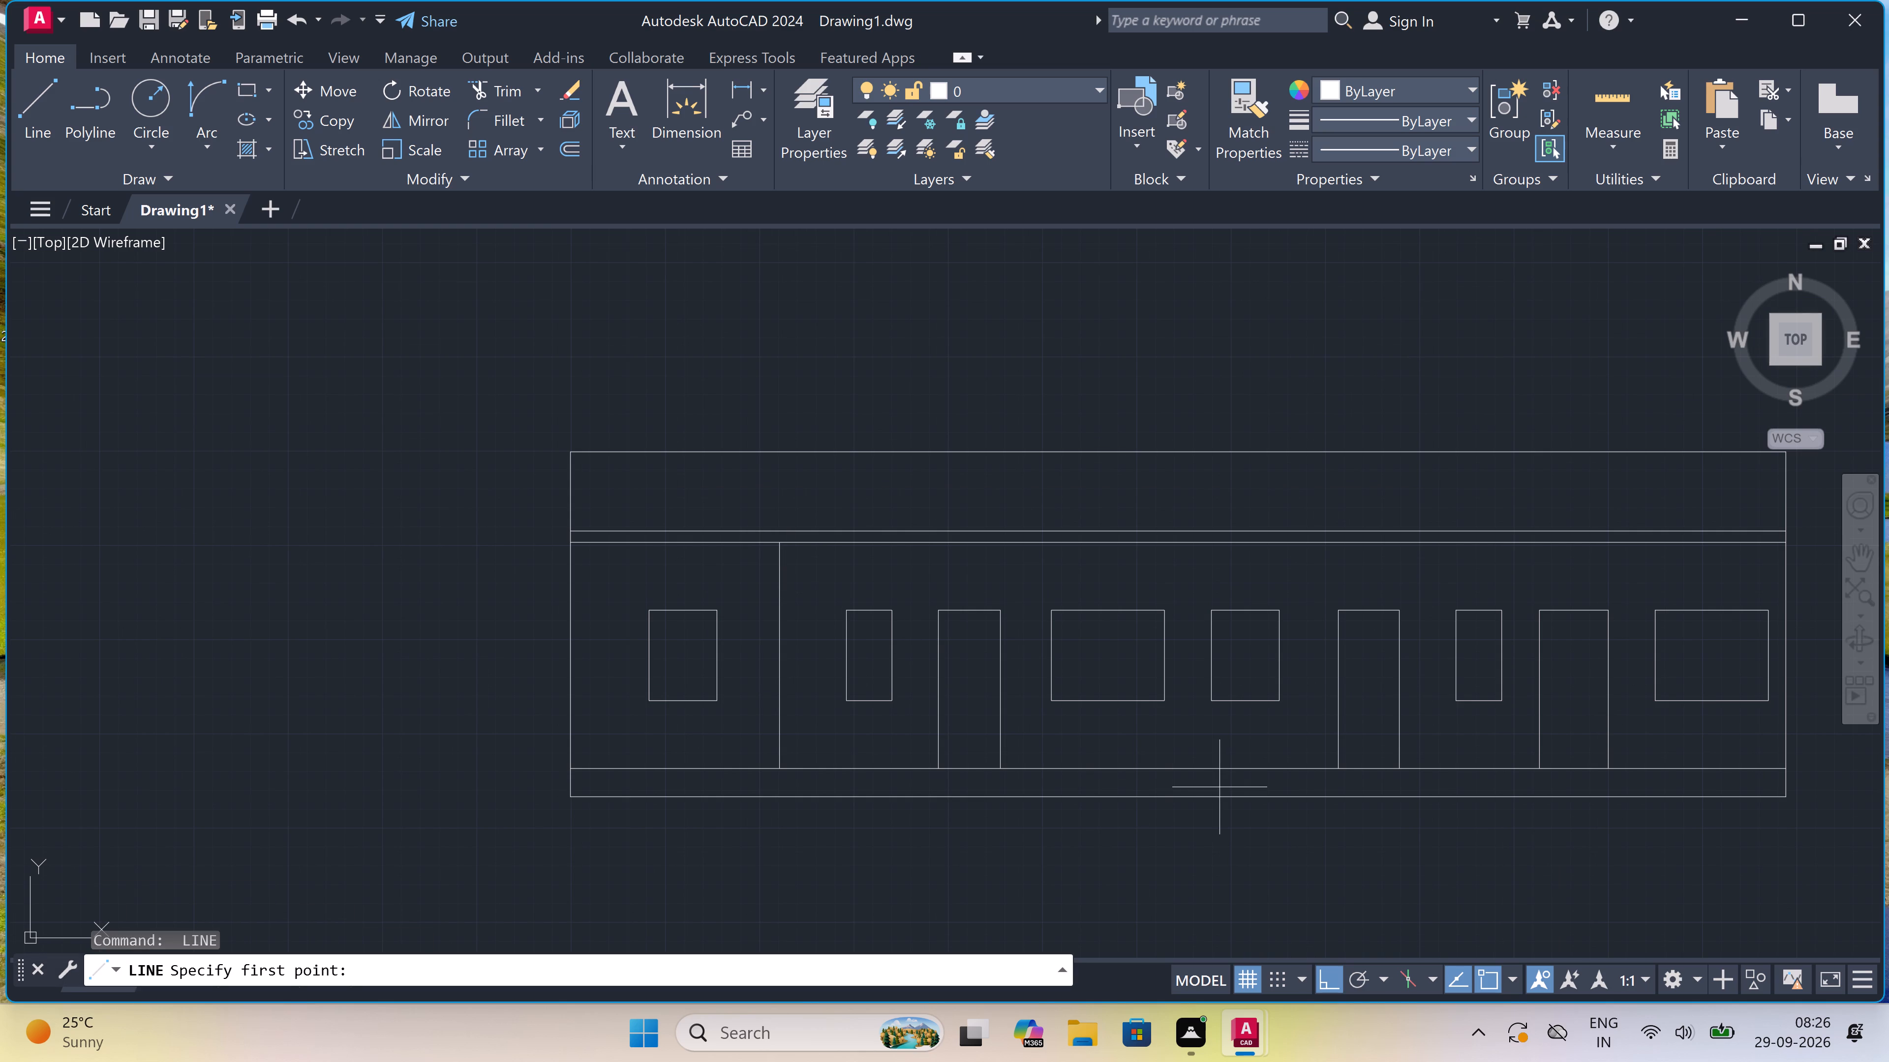
pyautogui.click(1175, 767)
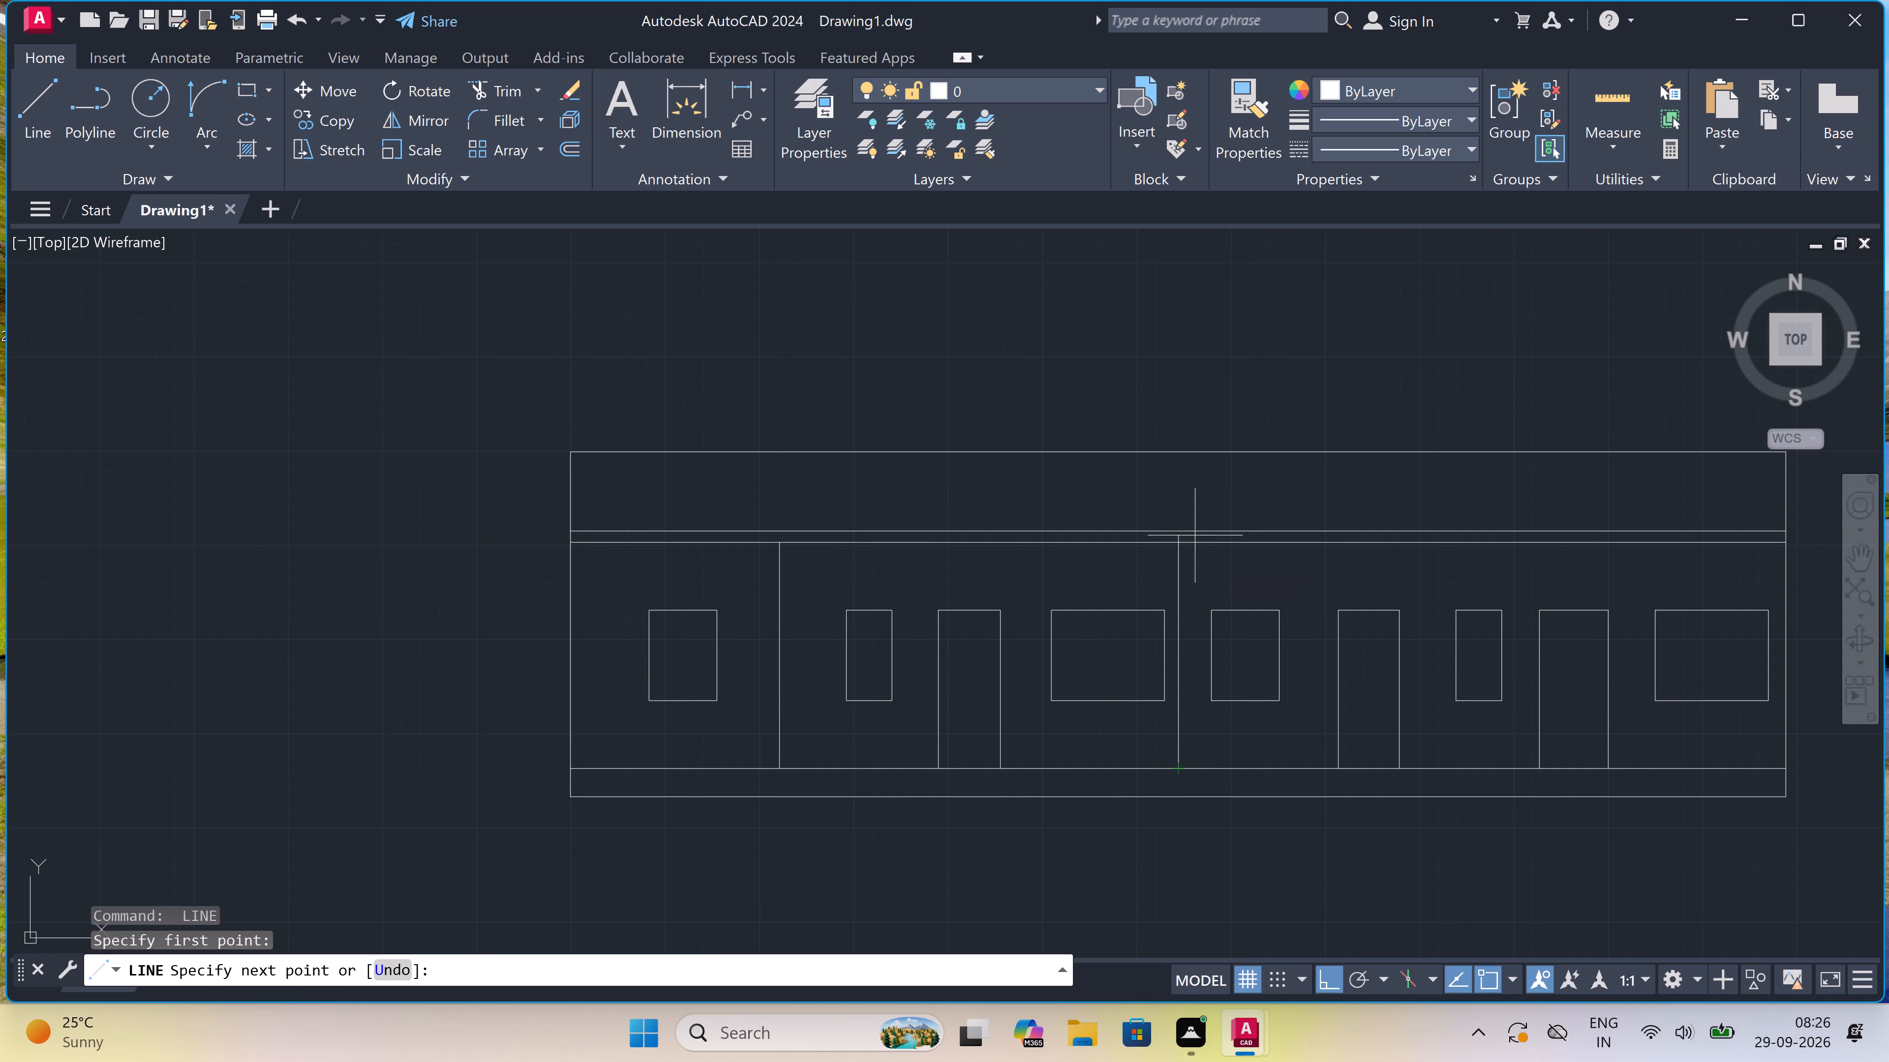
pyautogui.moveTo(1178, 548); pyautogui.dragTo(1178, 552)
pyautogui.press('Escape')
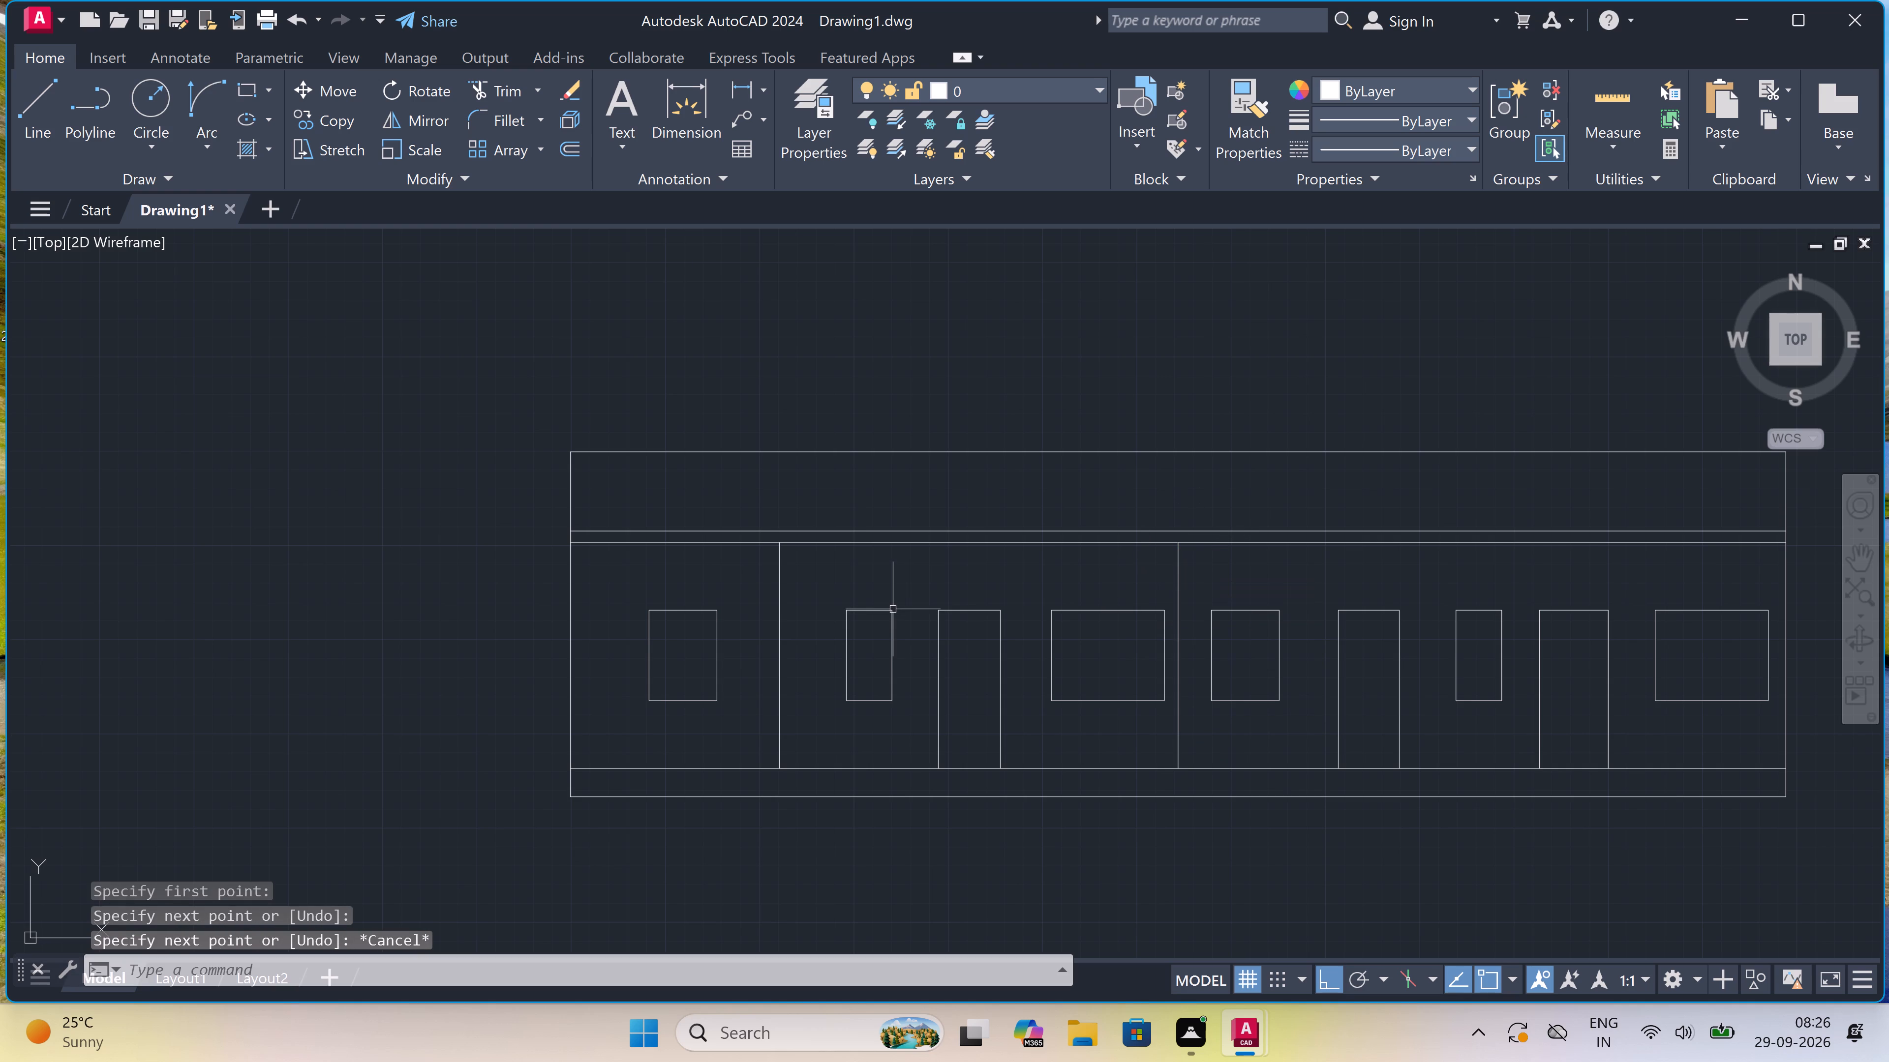
# Draw two more floor-to-slab vertical lines on the west elevation, one on each side of the narrow window between the second and third doors.
pyautogui.scroll(-3, 816, 603)
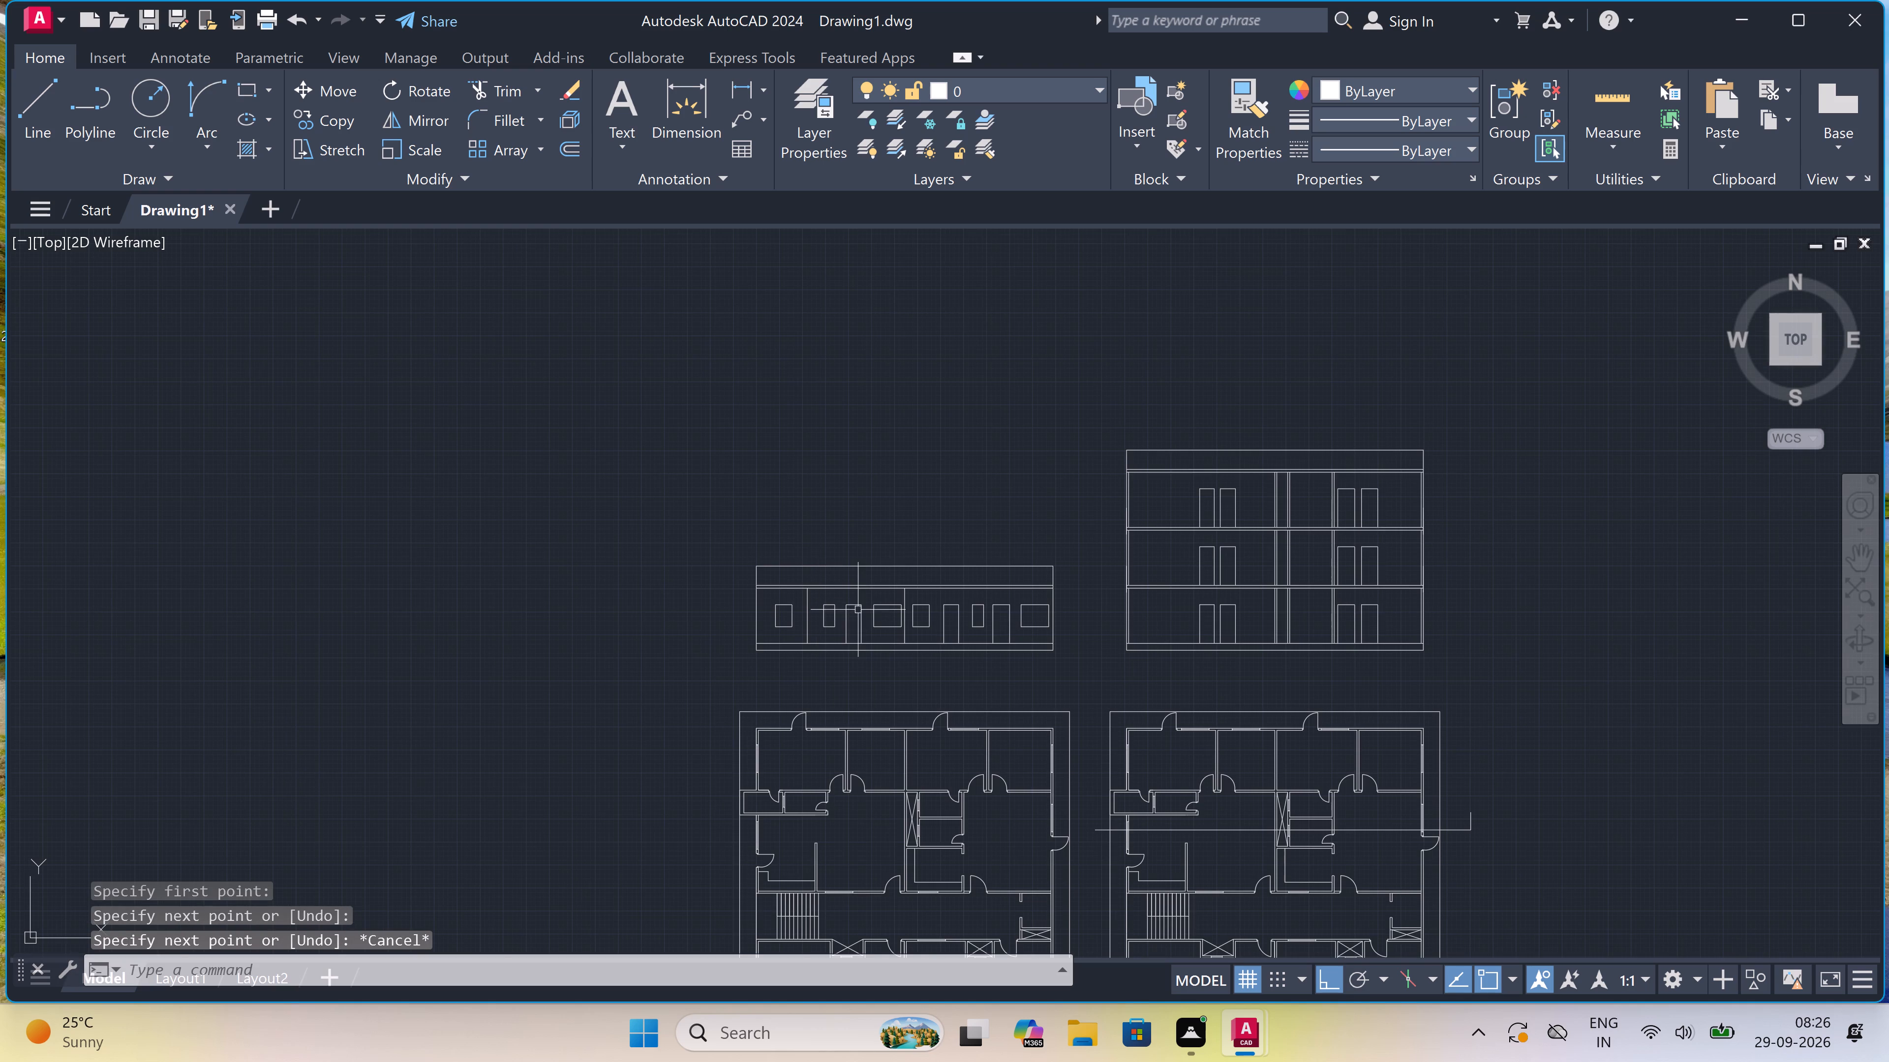
pyautogui.scroll(-1, 945, 657)
pyautogui.scroll(5, 920, 634)
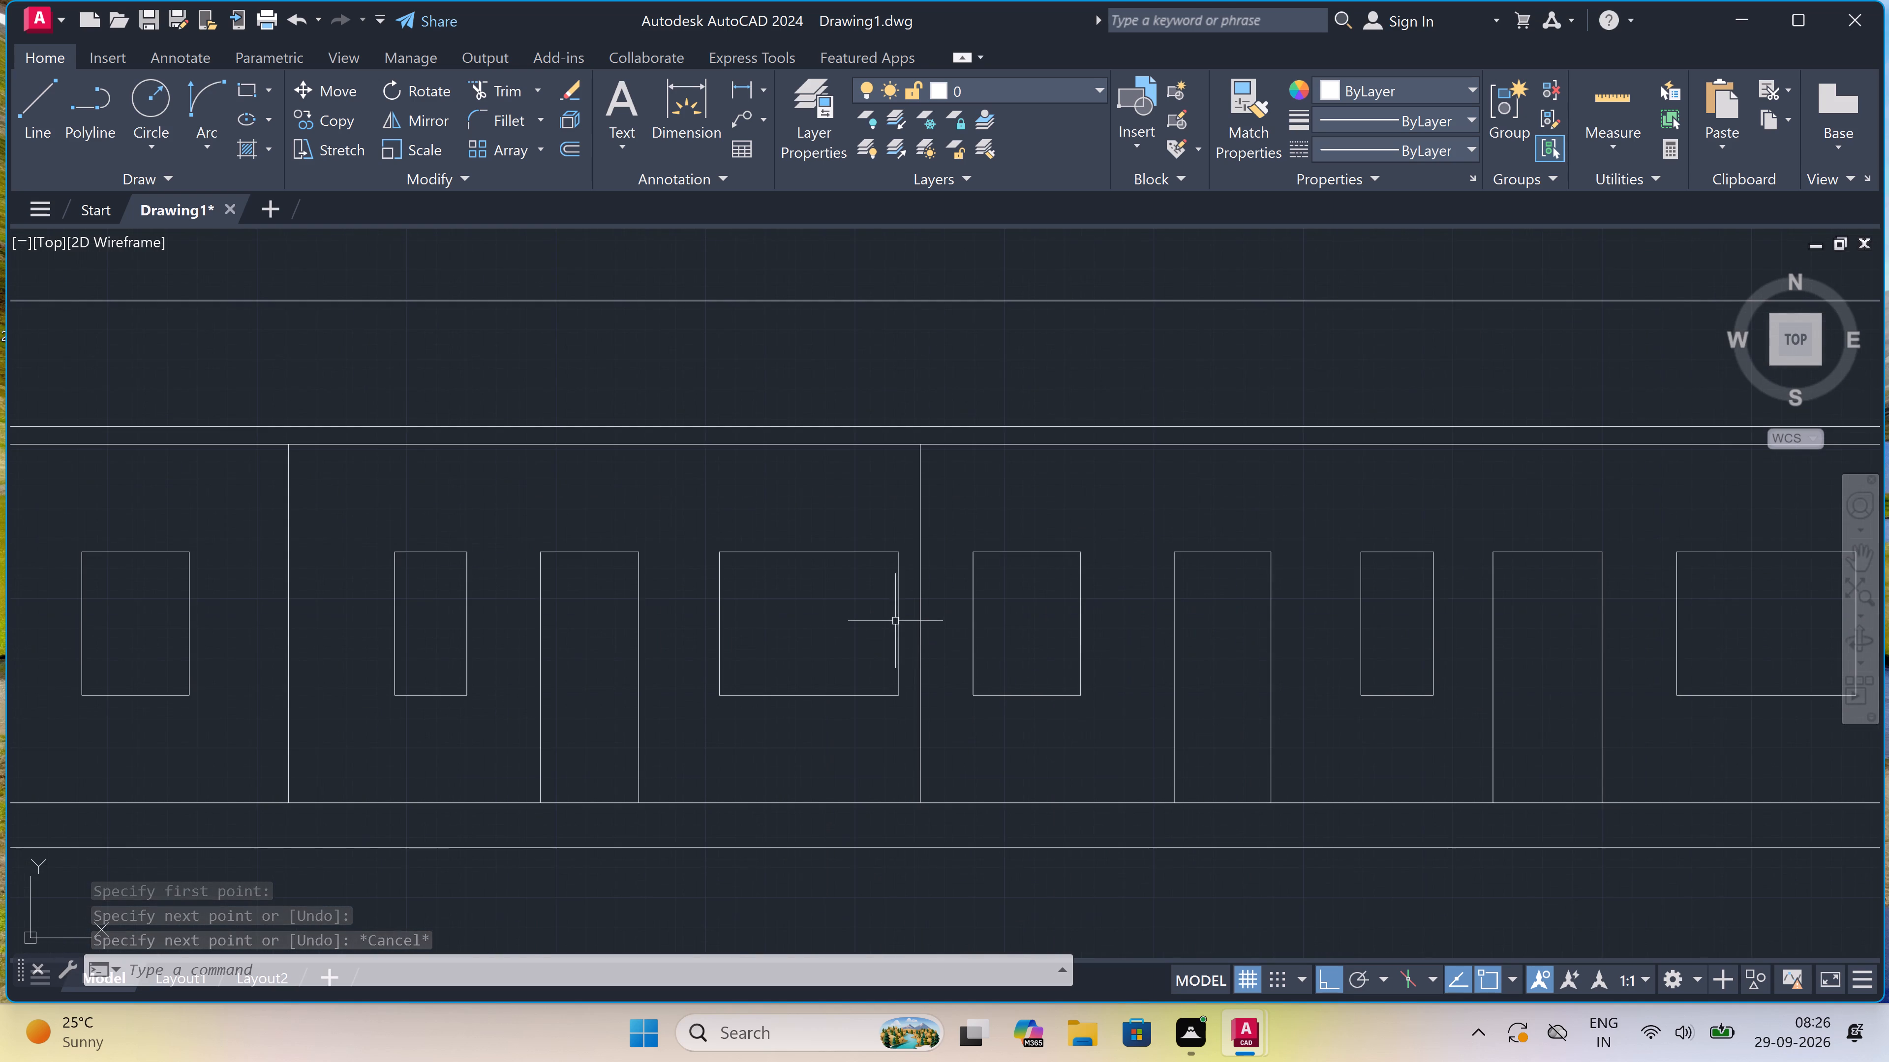
pyautogui.scroll(-5, 926, 577)
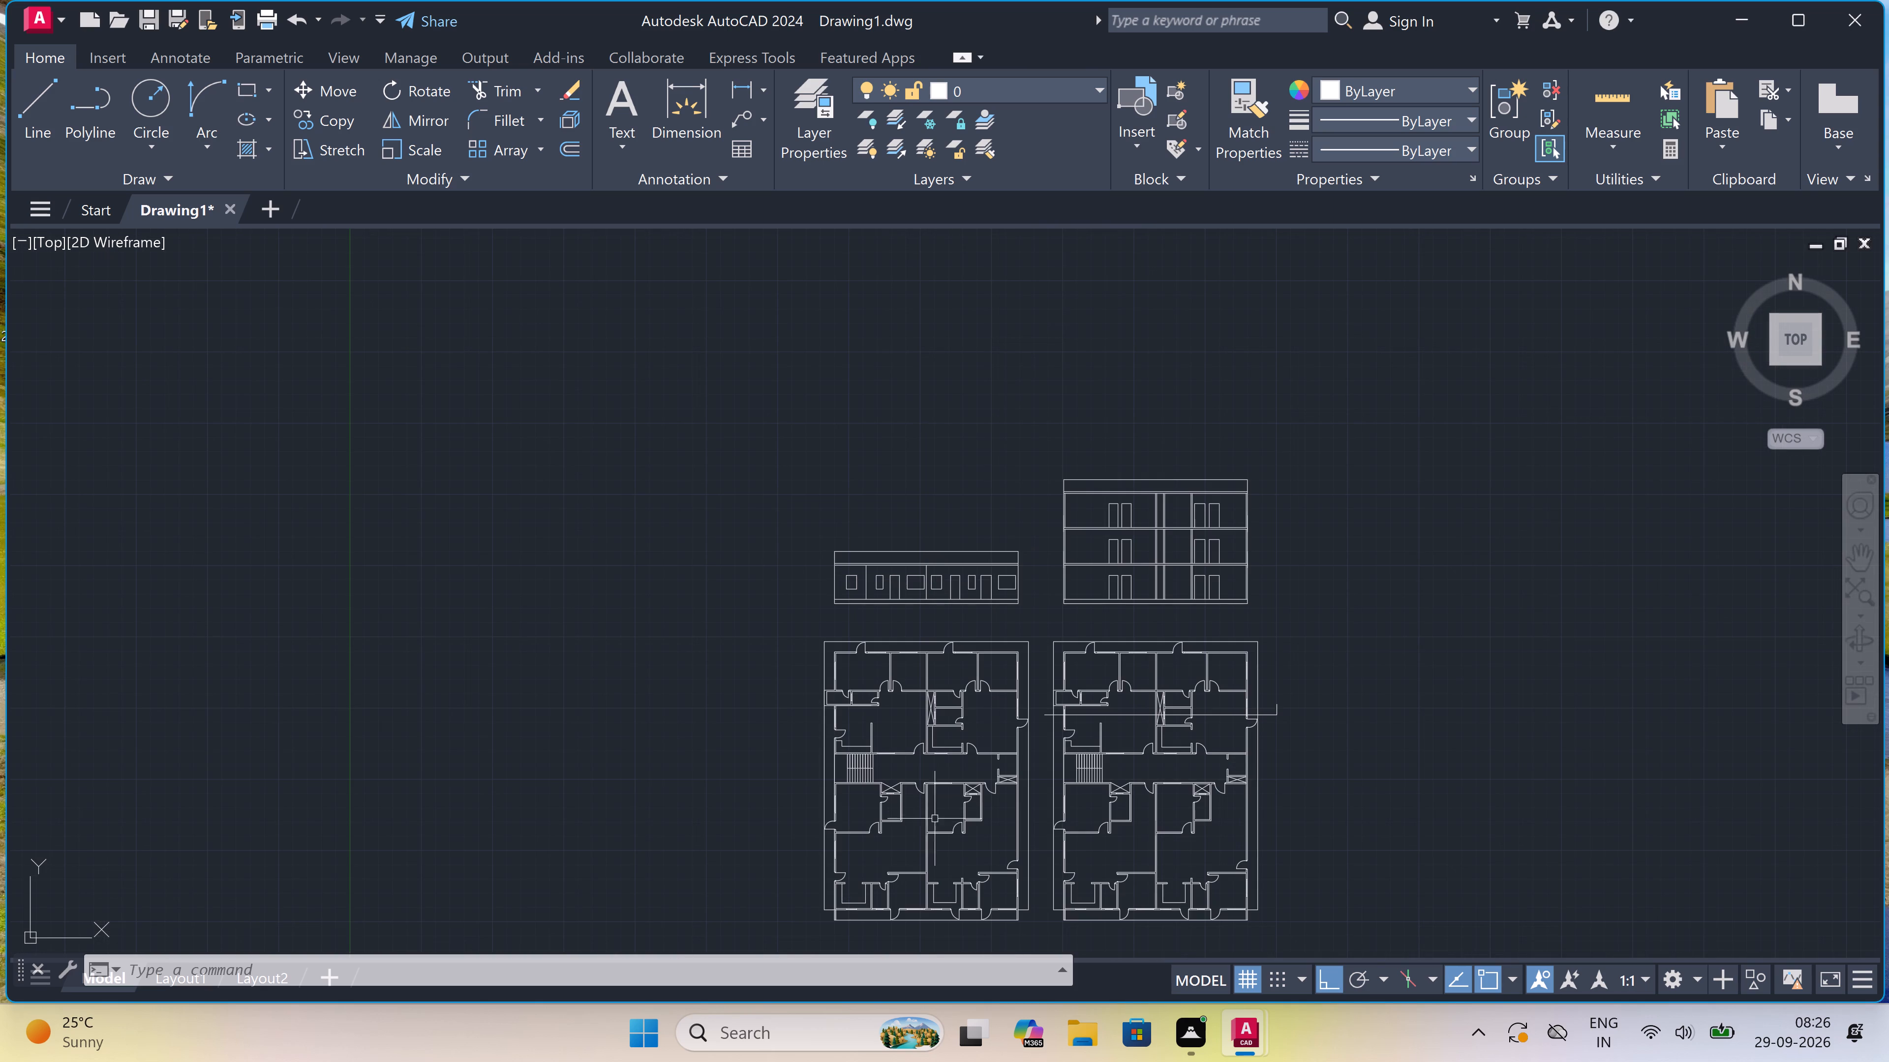
pyautogui.scroll(2, 937, 839)
pyautogui.scroll(-2, 935, 839)
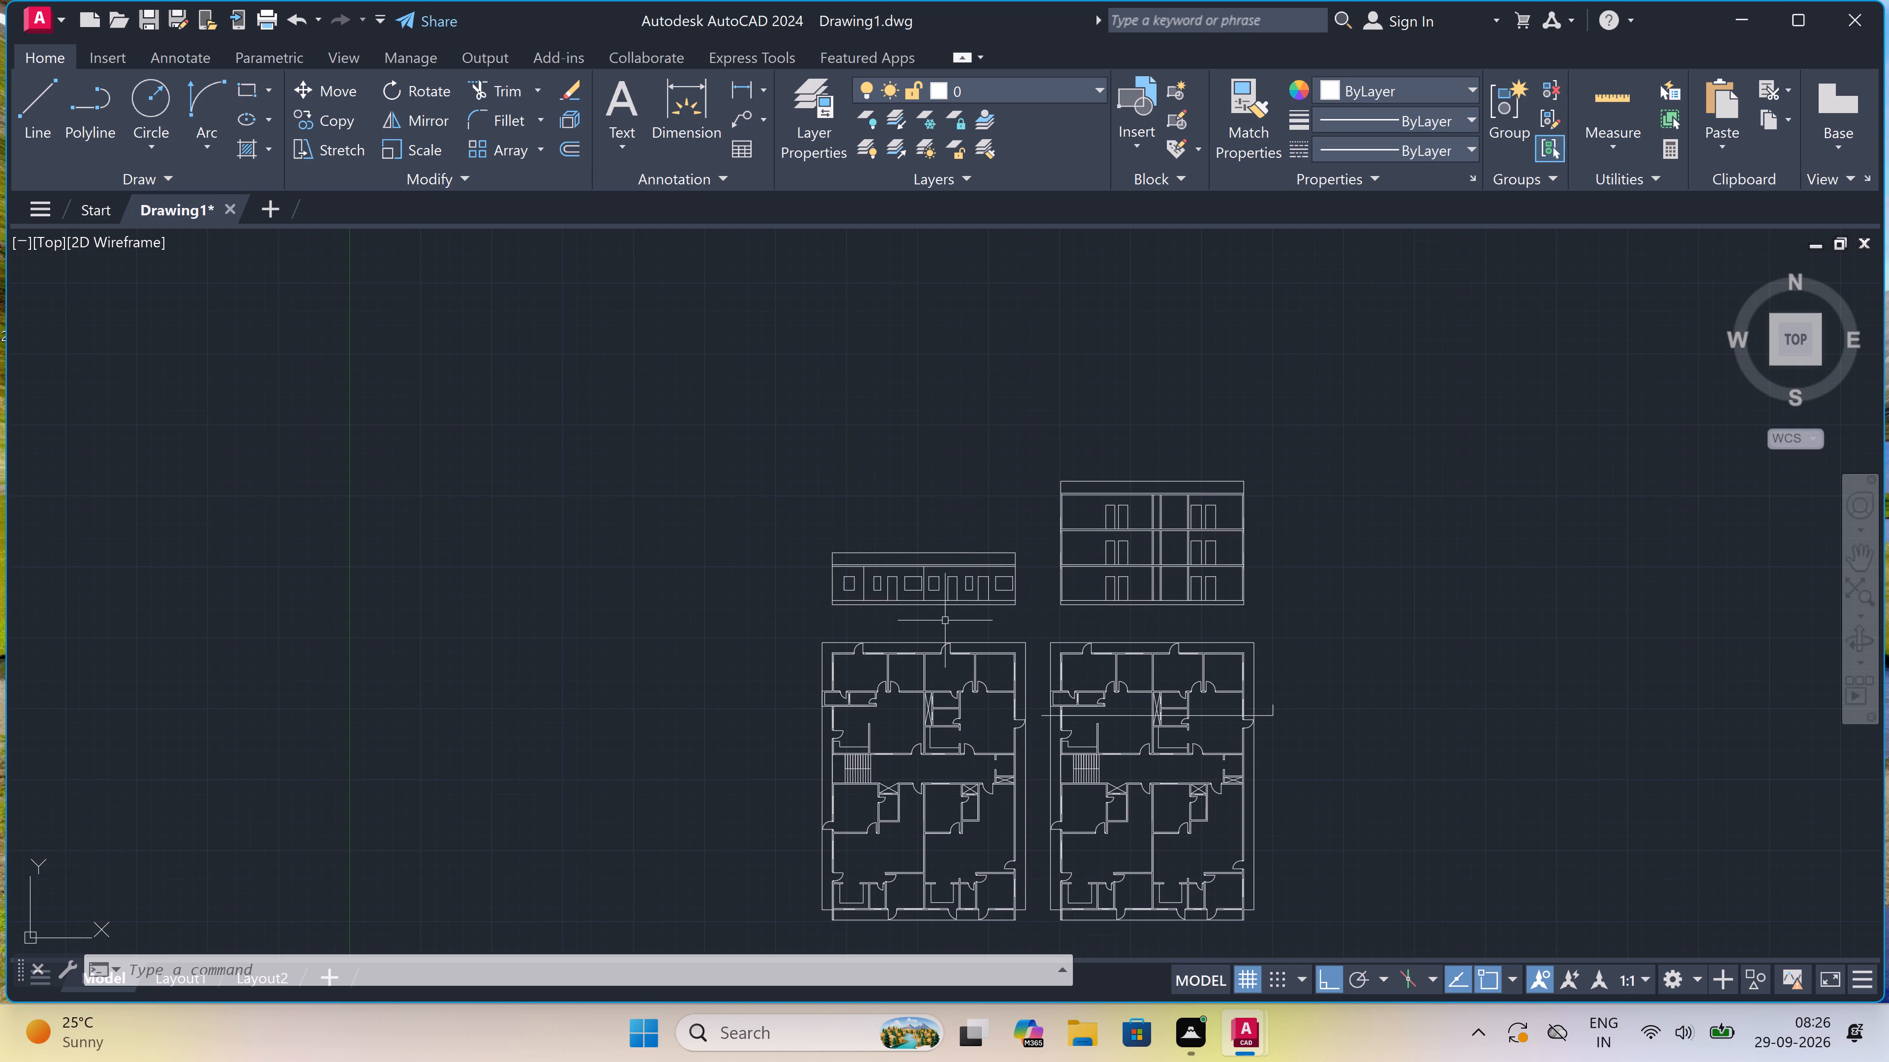
pyautogui.scroll(5, 963, 585)
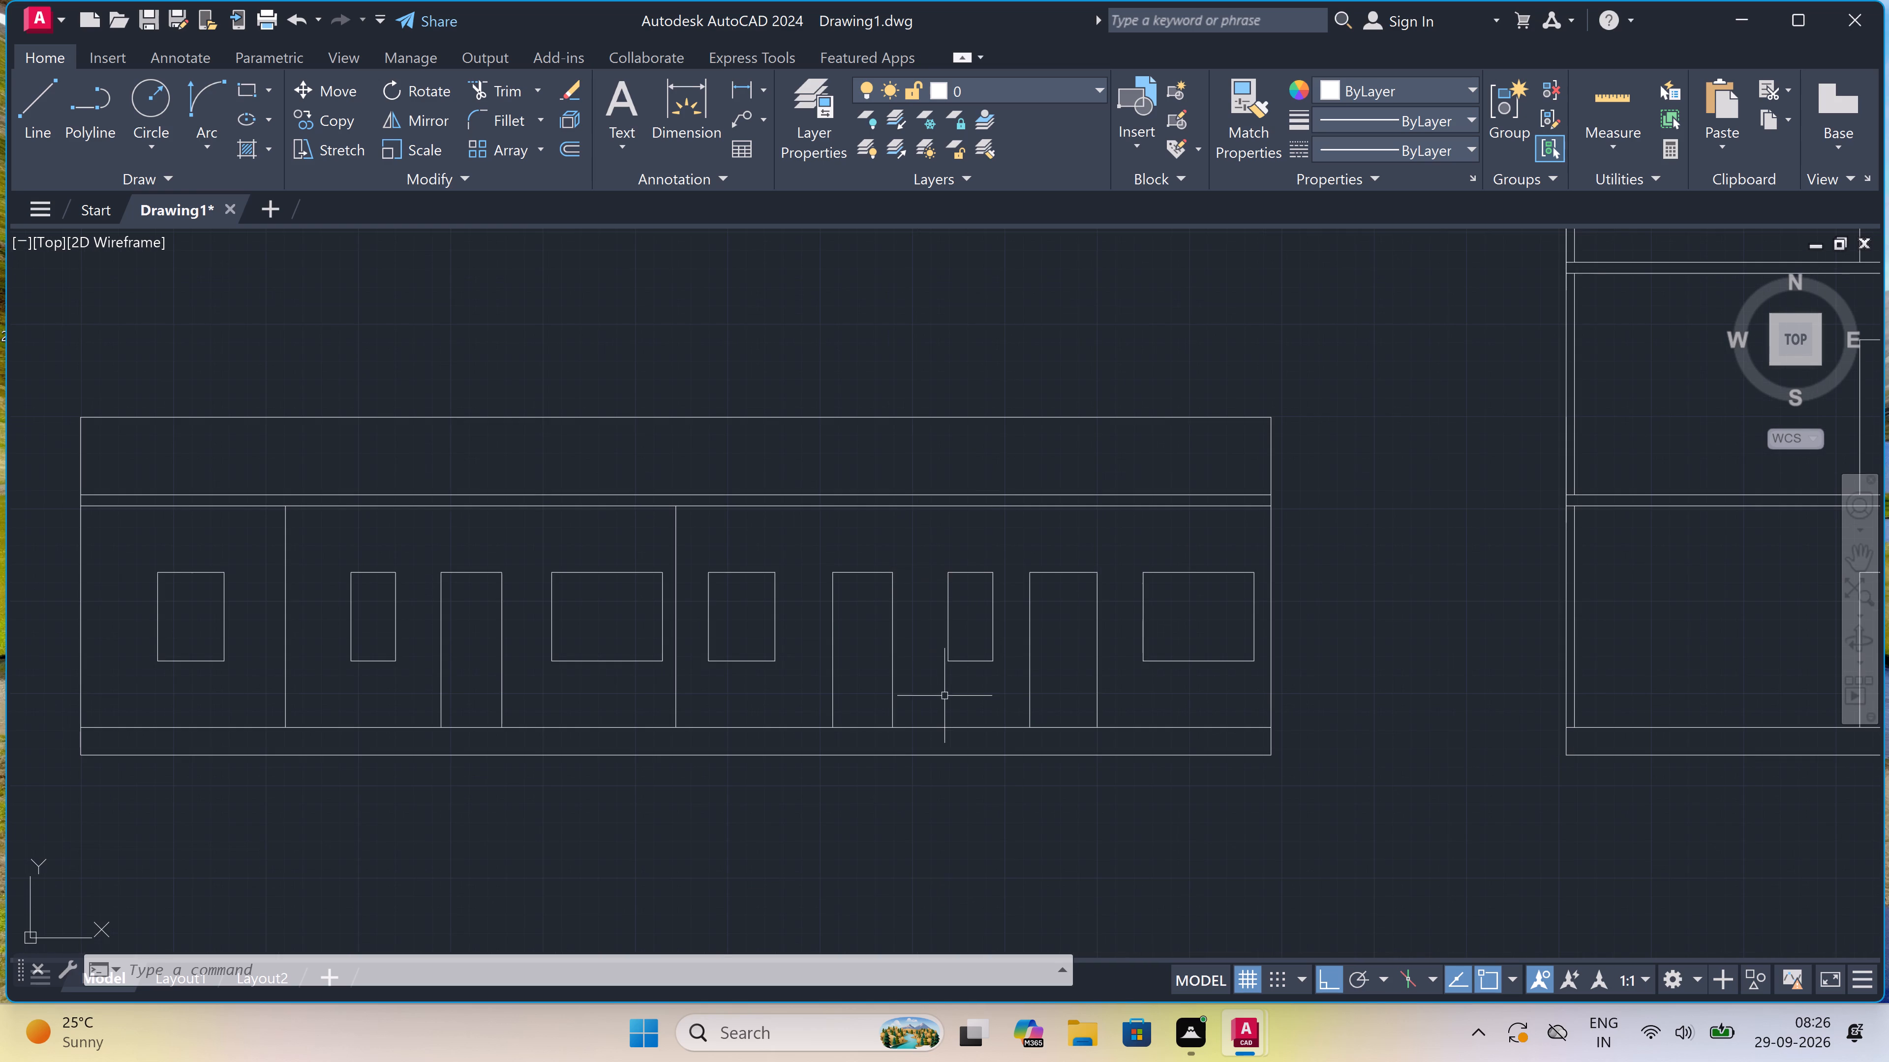
pyautogui.press('space')
pyautogui.click(913, 726)
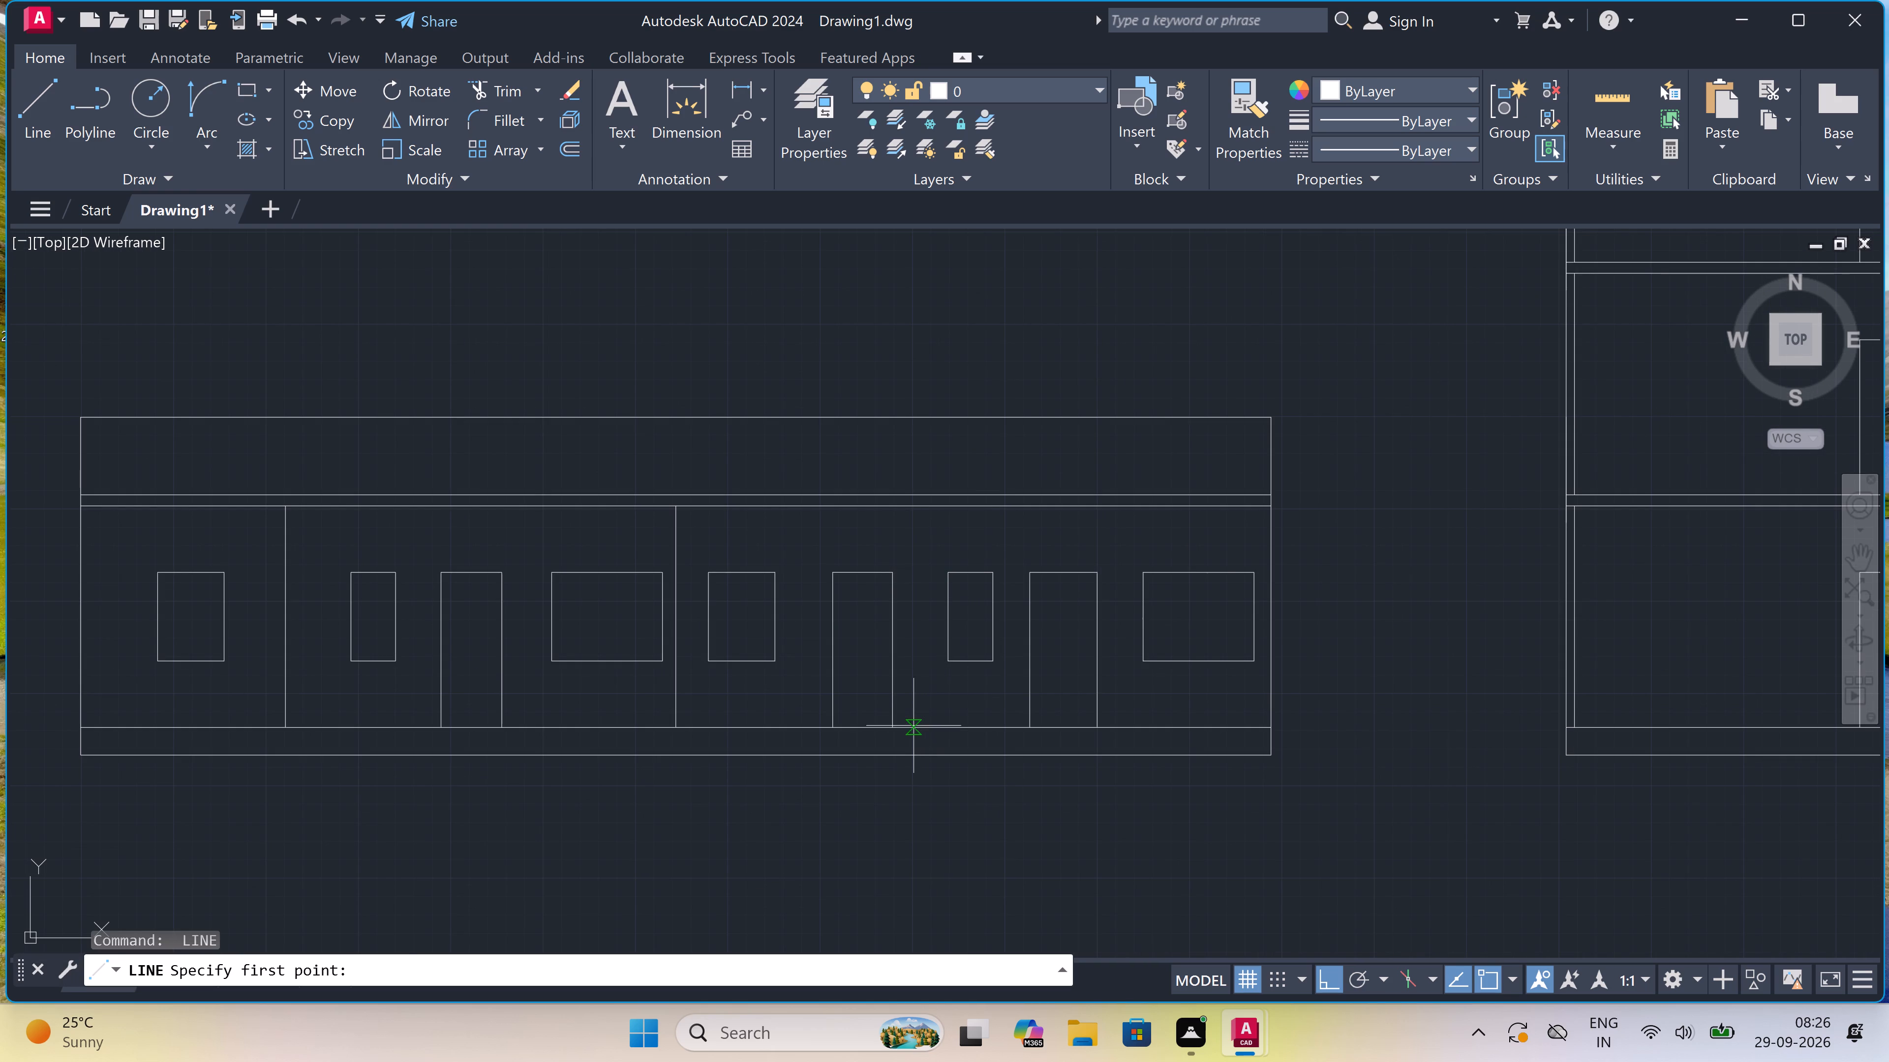
pyautogui.click(914, 503)
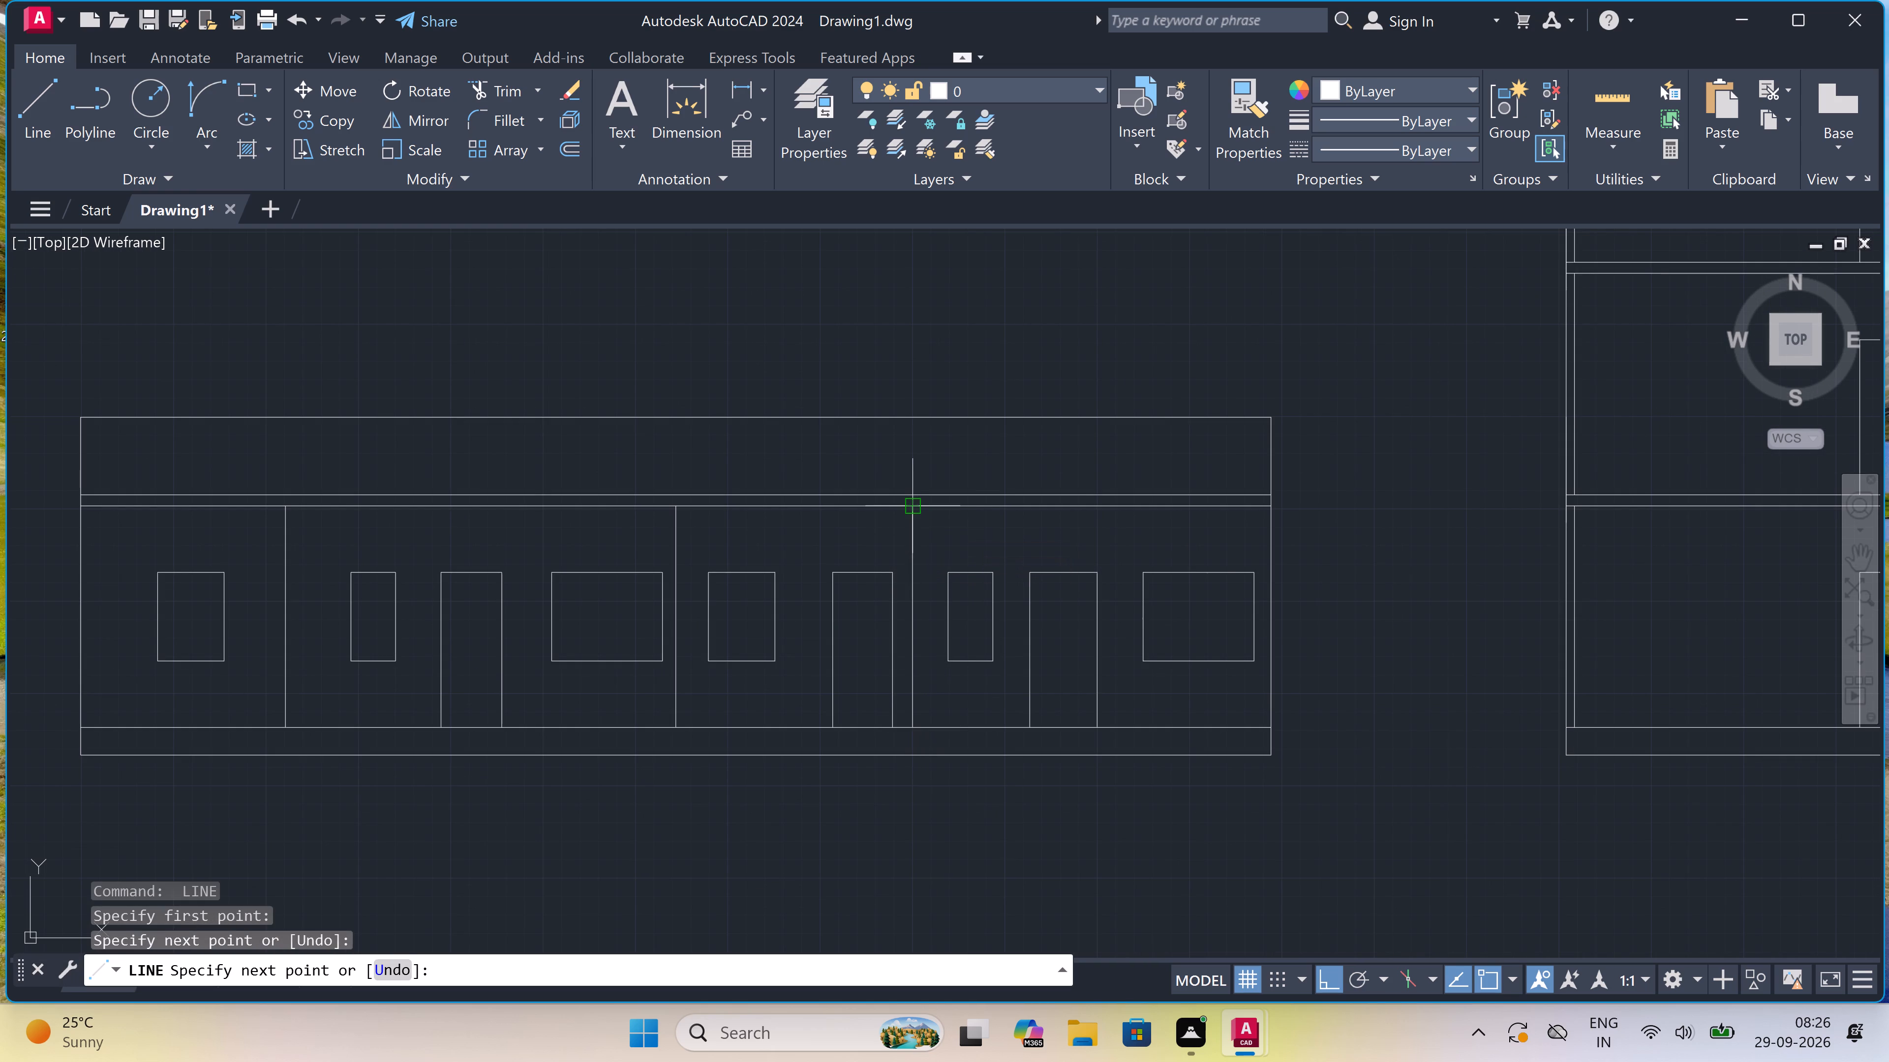
pyautogui.press('Escape')
pyautogui.press('space')
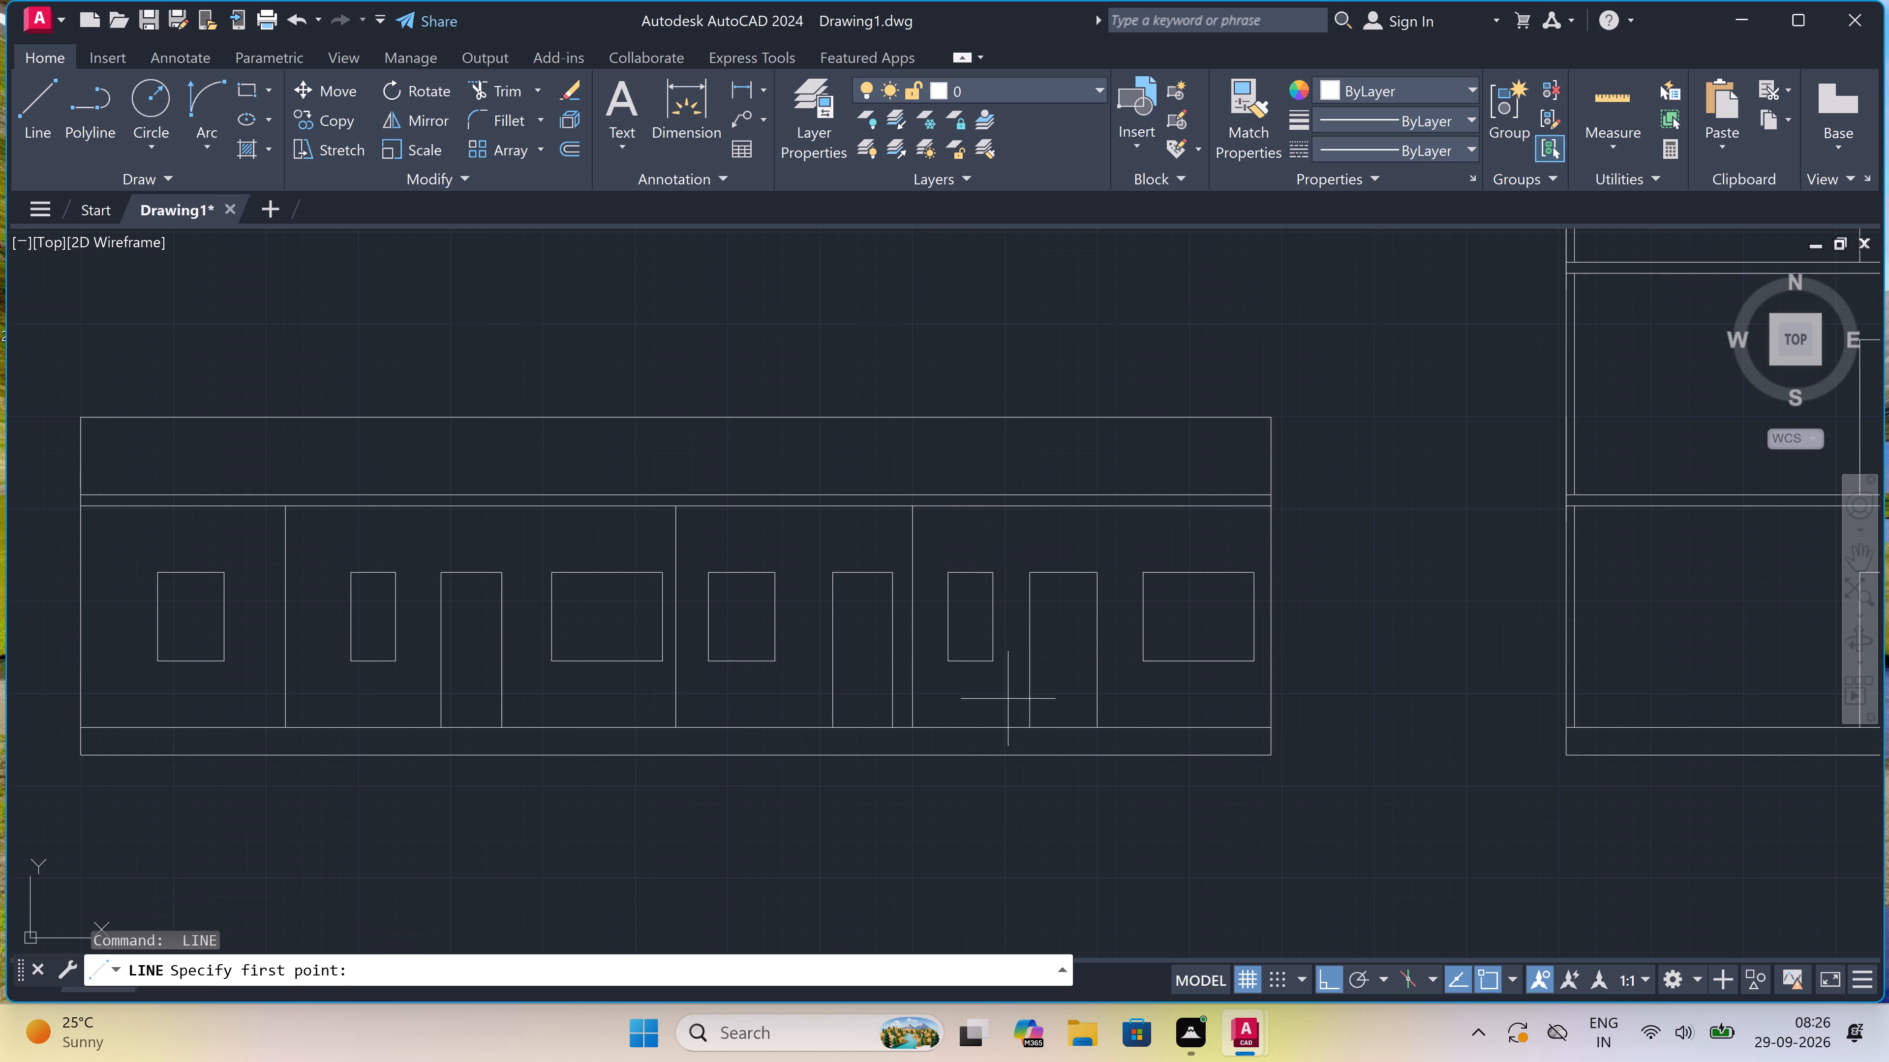
pyautogui.click(1010, 726)
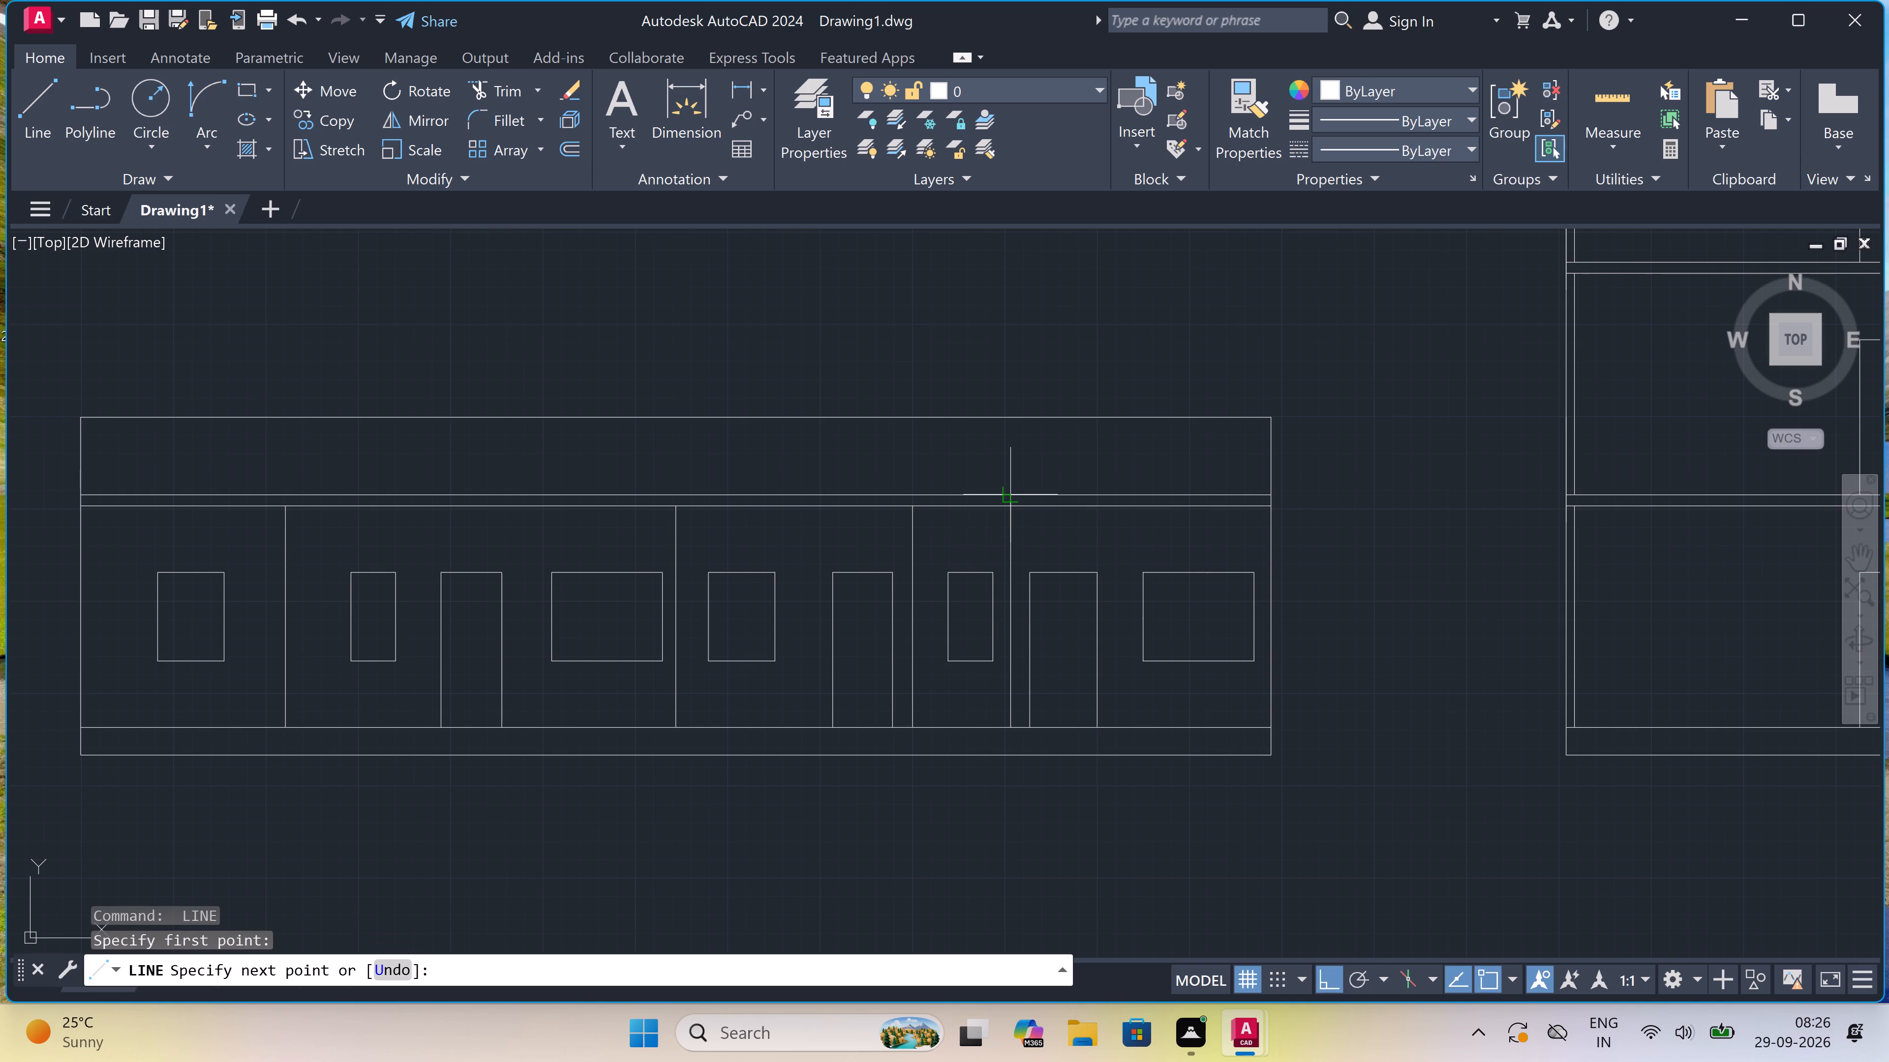
pyautogui.click(1007, 515)
pyautogui.press('Escape')
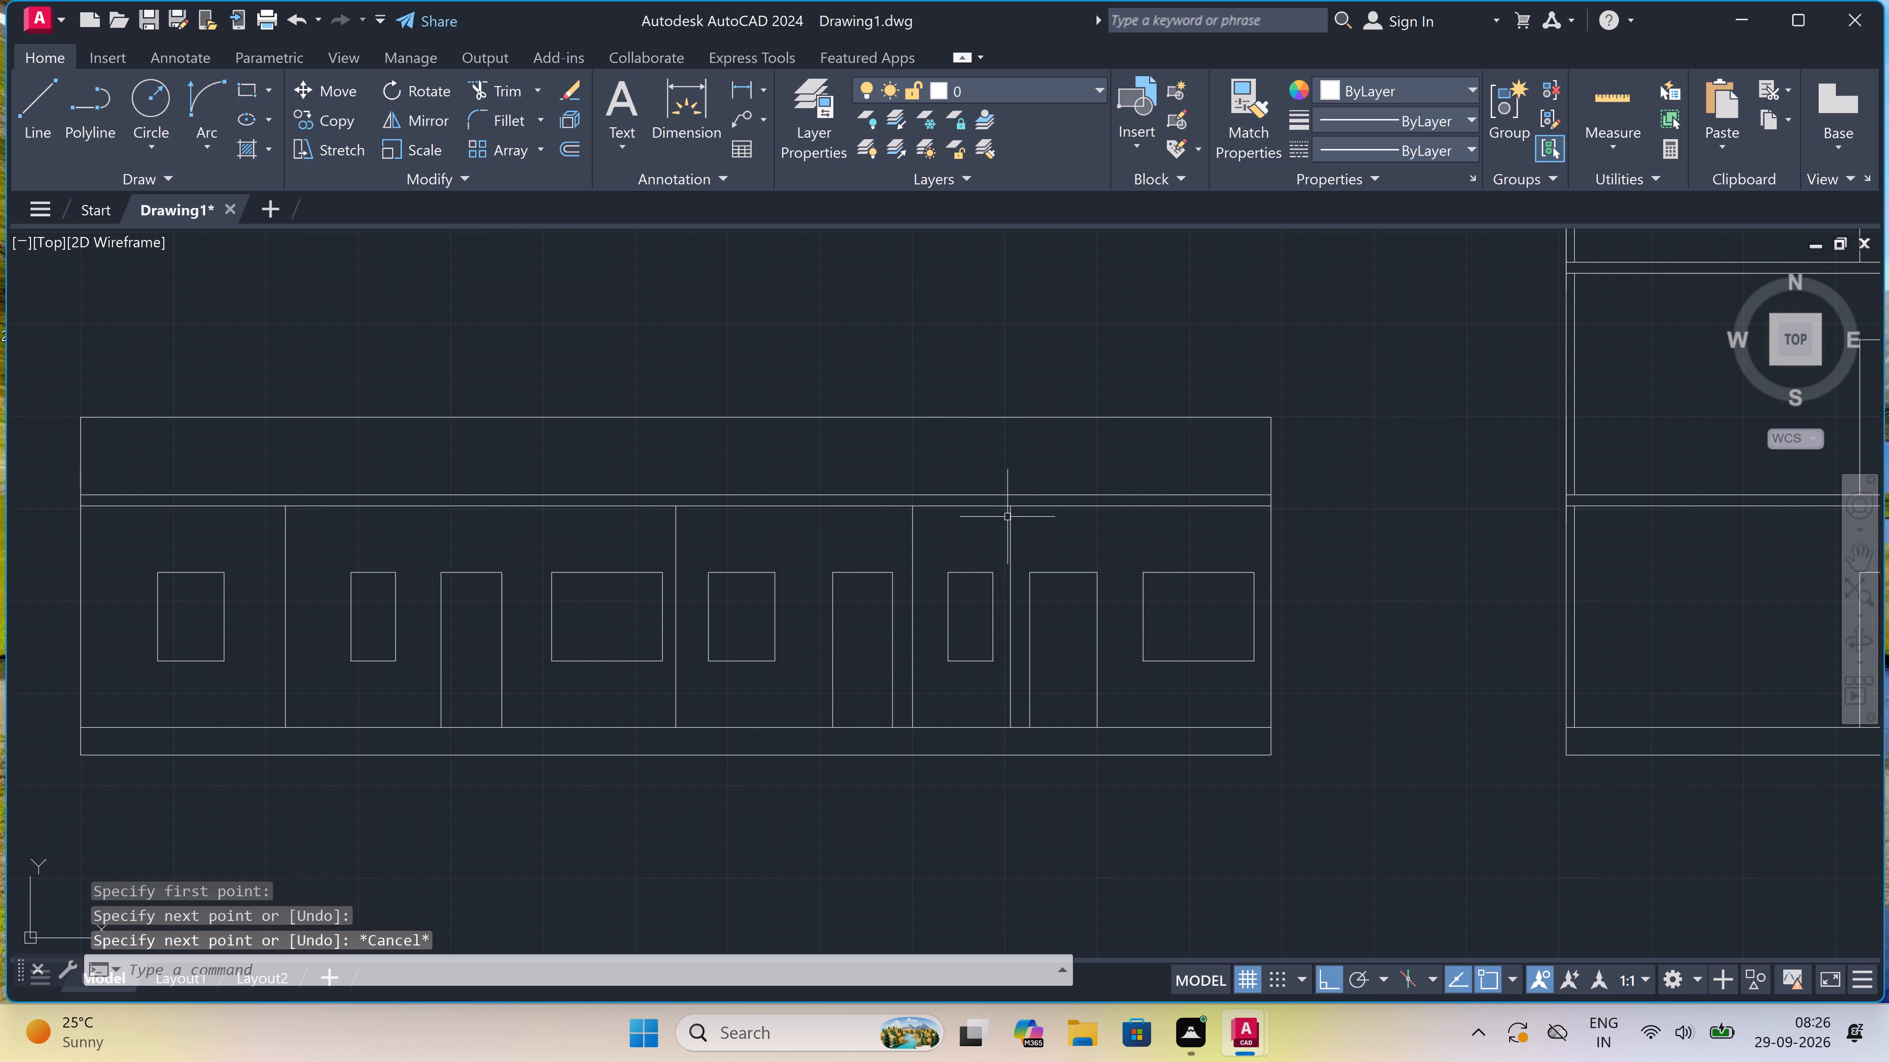
# Copy the west elevation's storey, openings and parapet, without the base lines, upward twice from floor line to slab top to form three storeys.
pyautogui.scroll(-2, 1006, 518)
pyautogui.scroll(2, 1006, 518)
pyautogui.scroll(-2, 1006, 518)
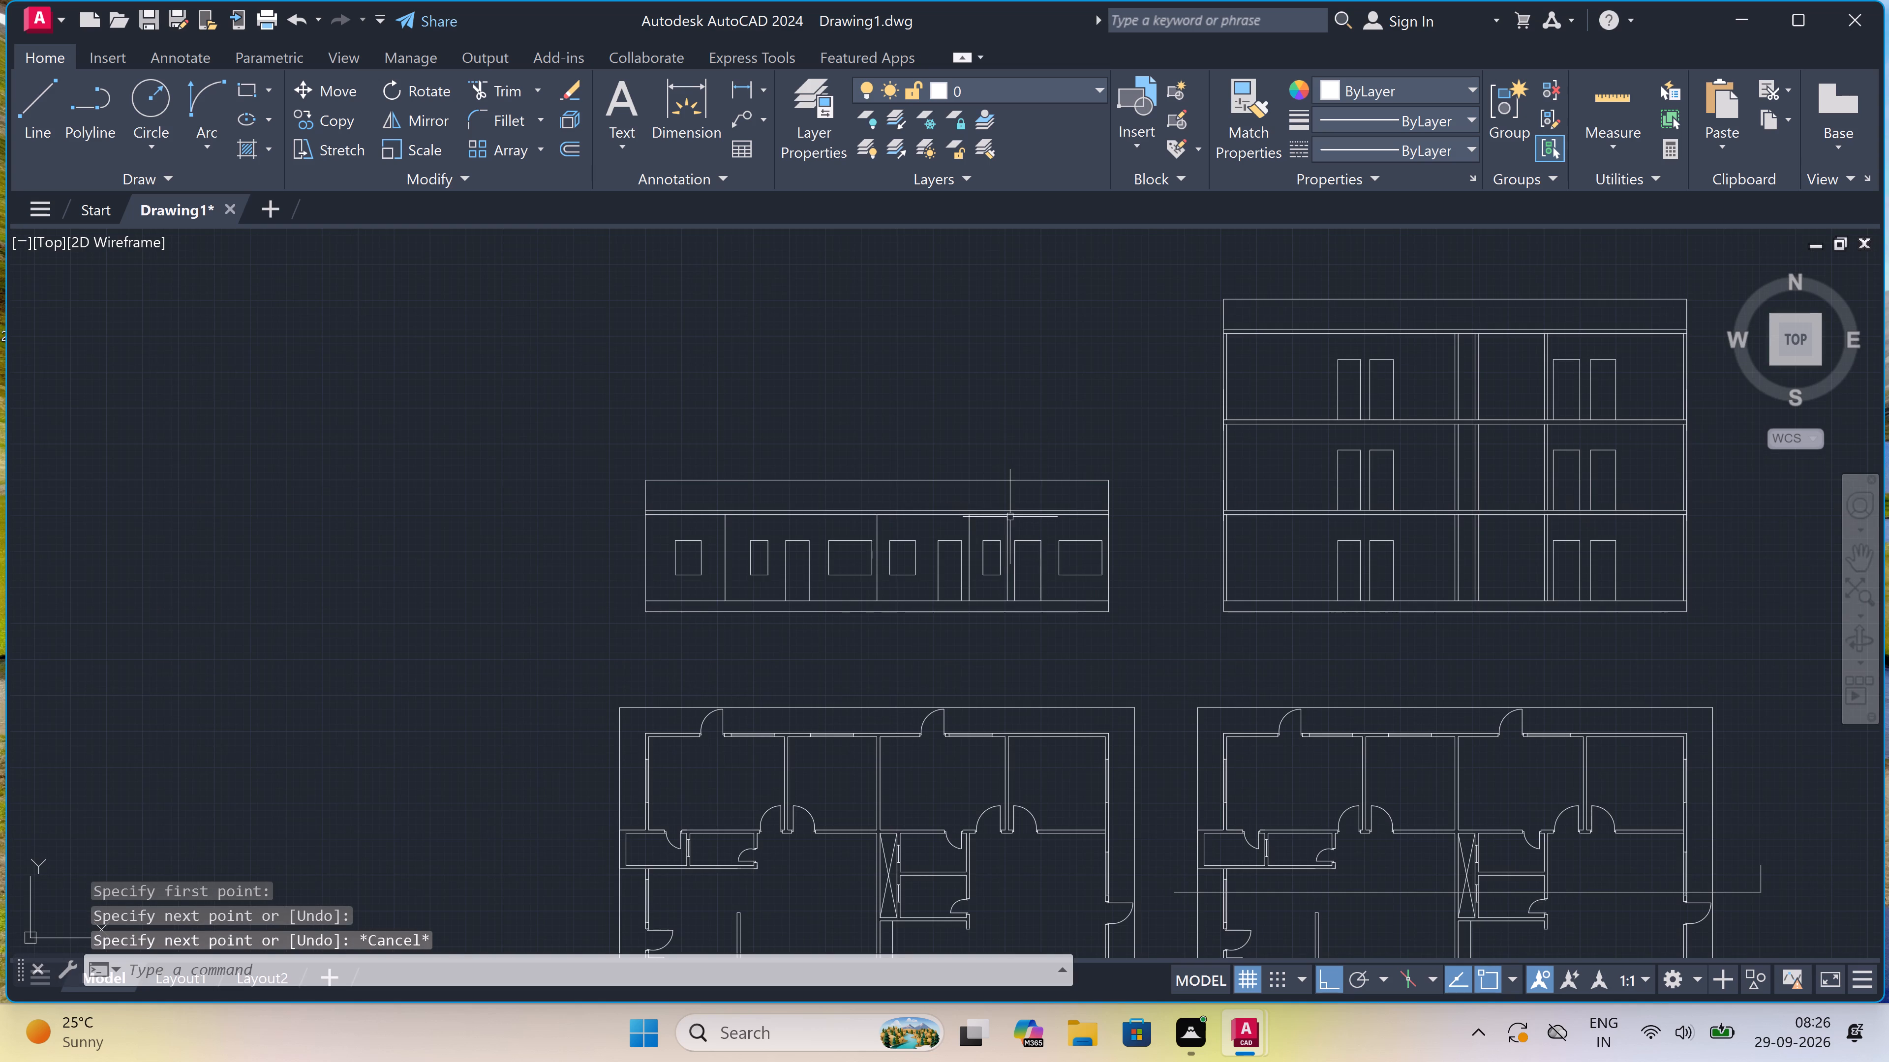
pyautogui.scroll(1, 1091, 477)
pyautogui.click(1149, 459)
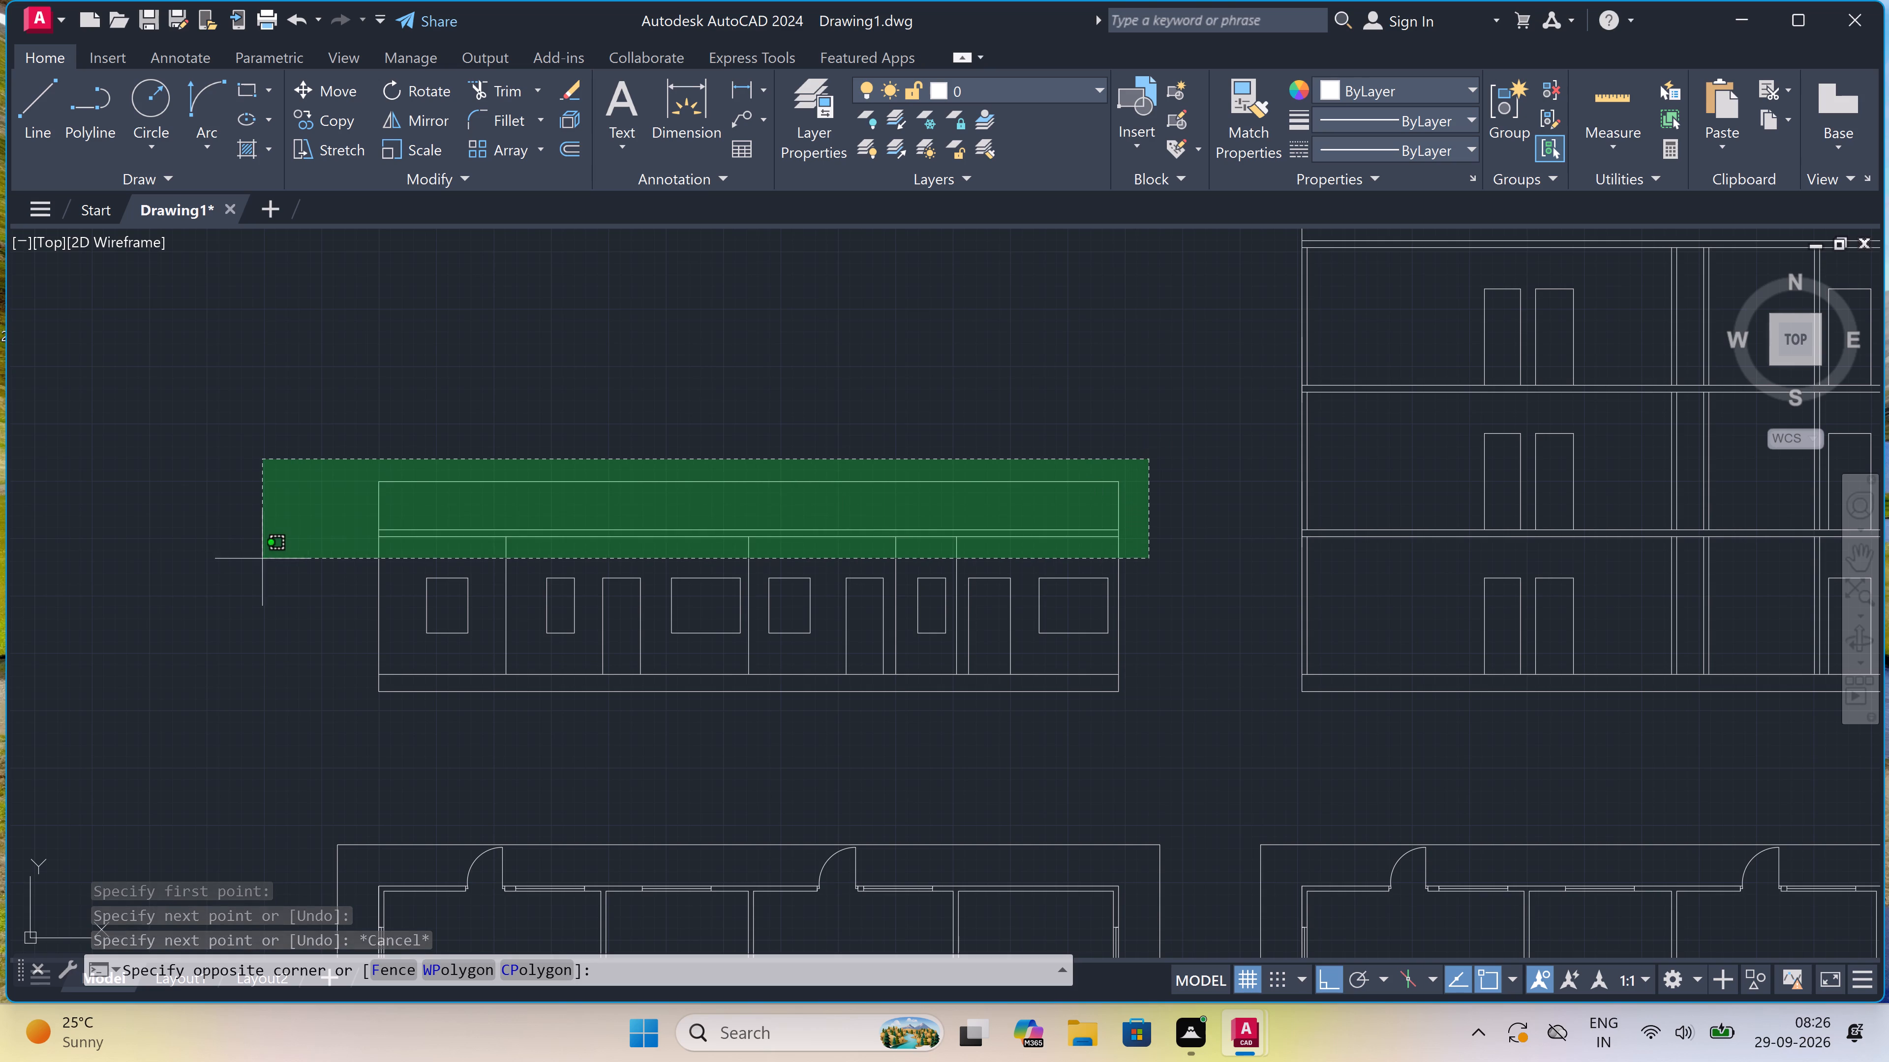
pyautogui.click(158, 658)
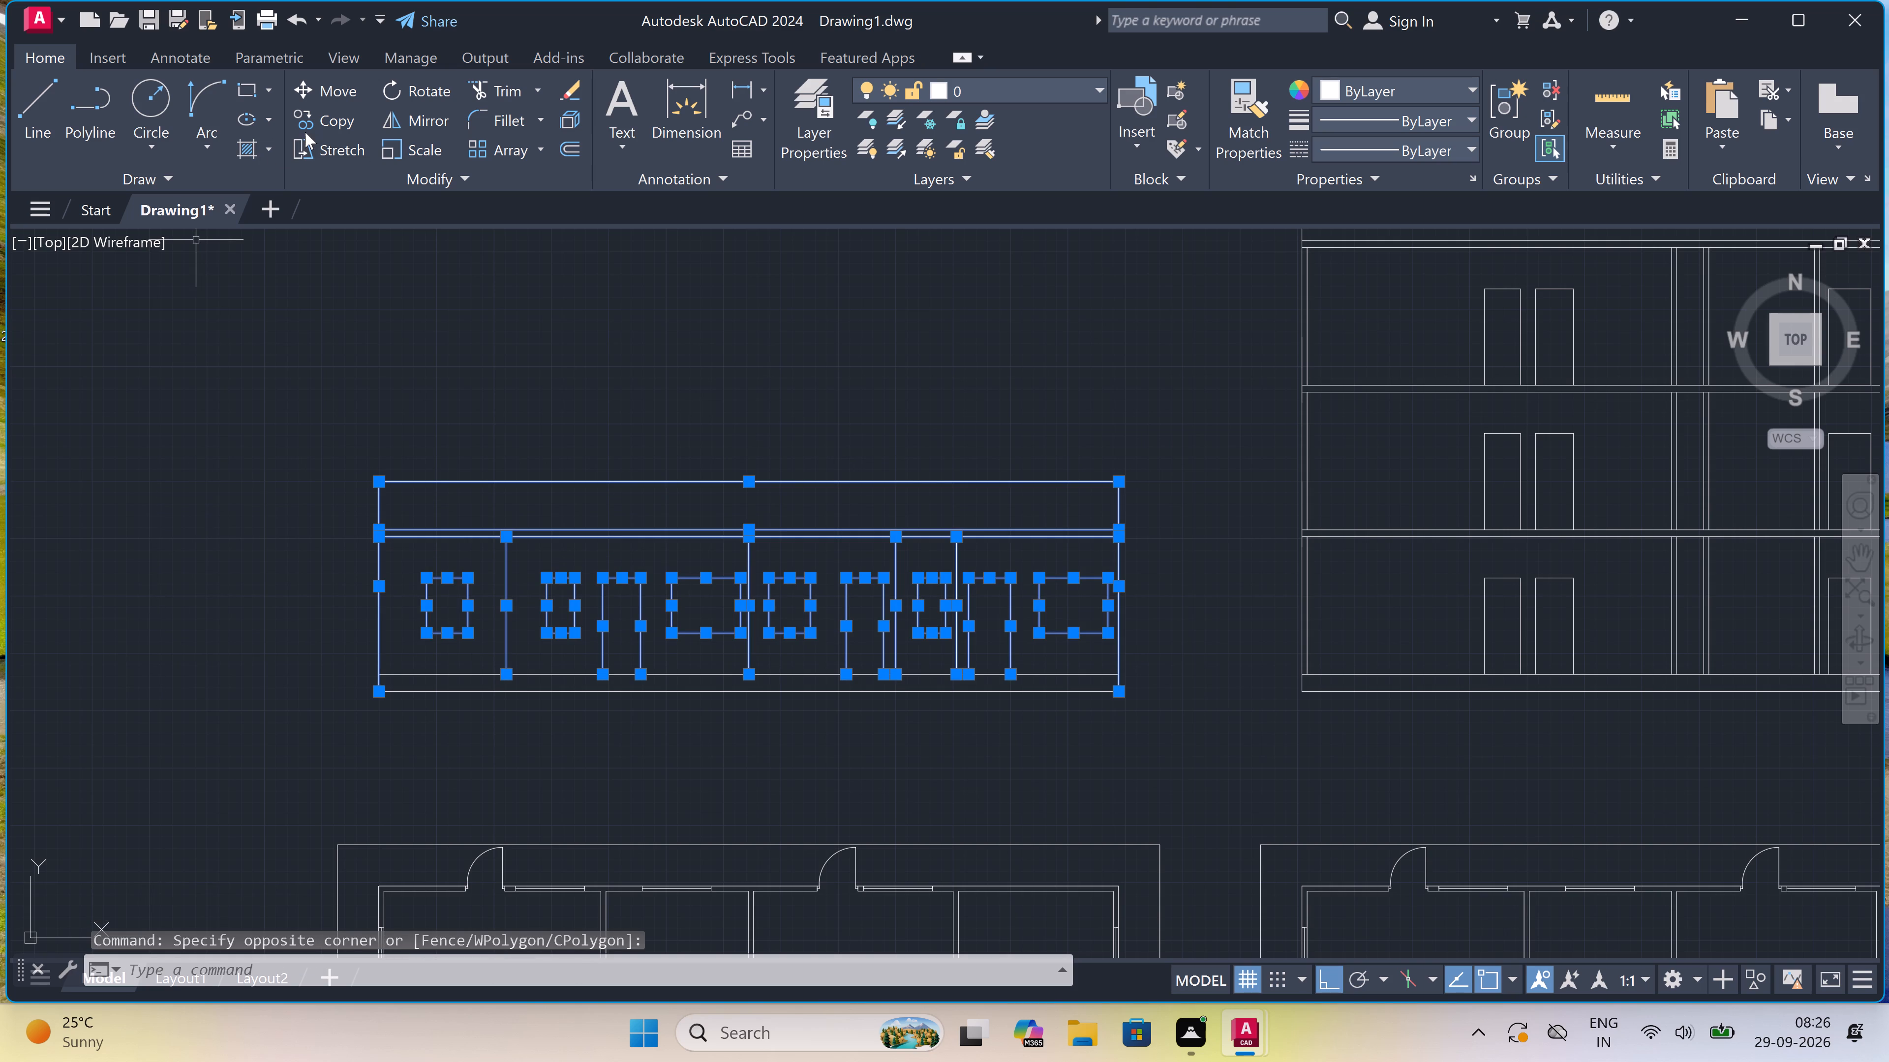
pyautogui.click(340, 111)
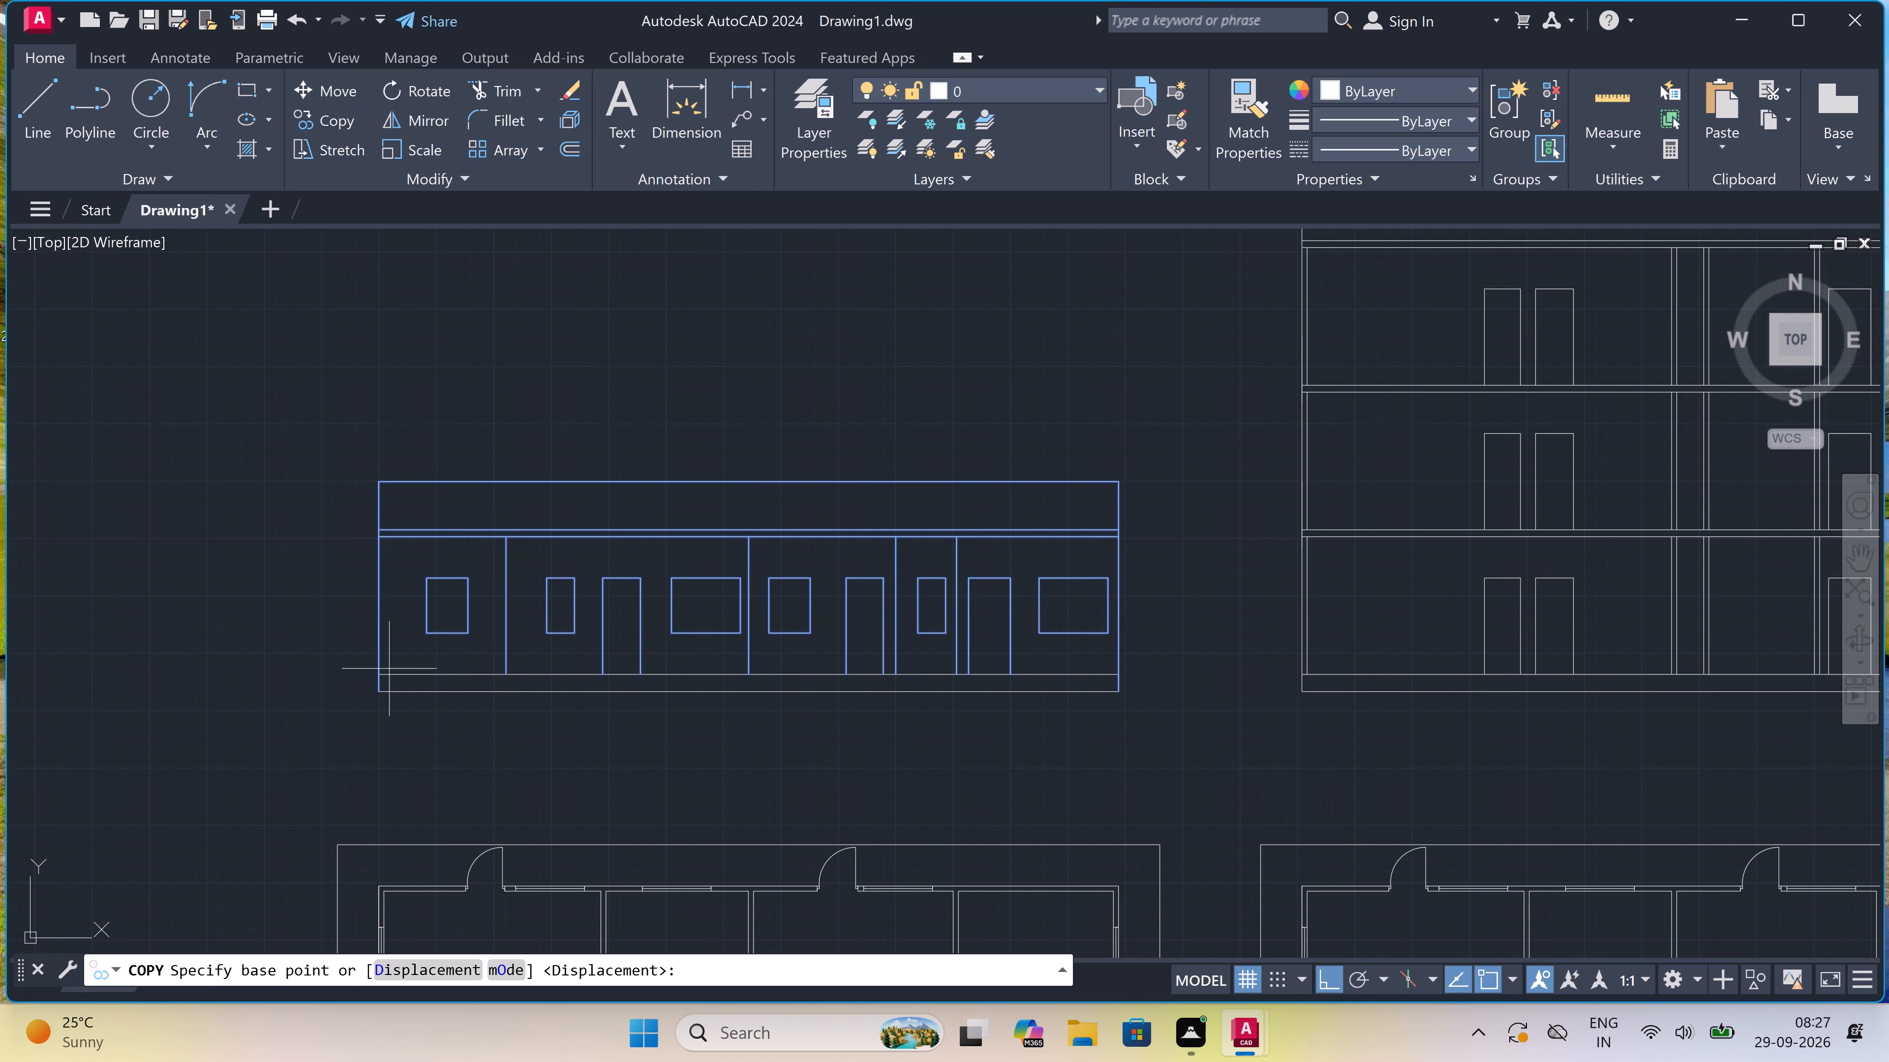
pyautogui.moveTo(373, 678); pyautogui.dragTo(395, 694)
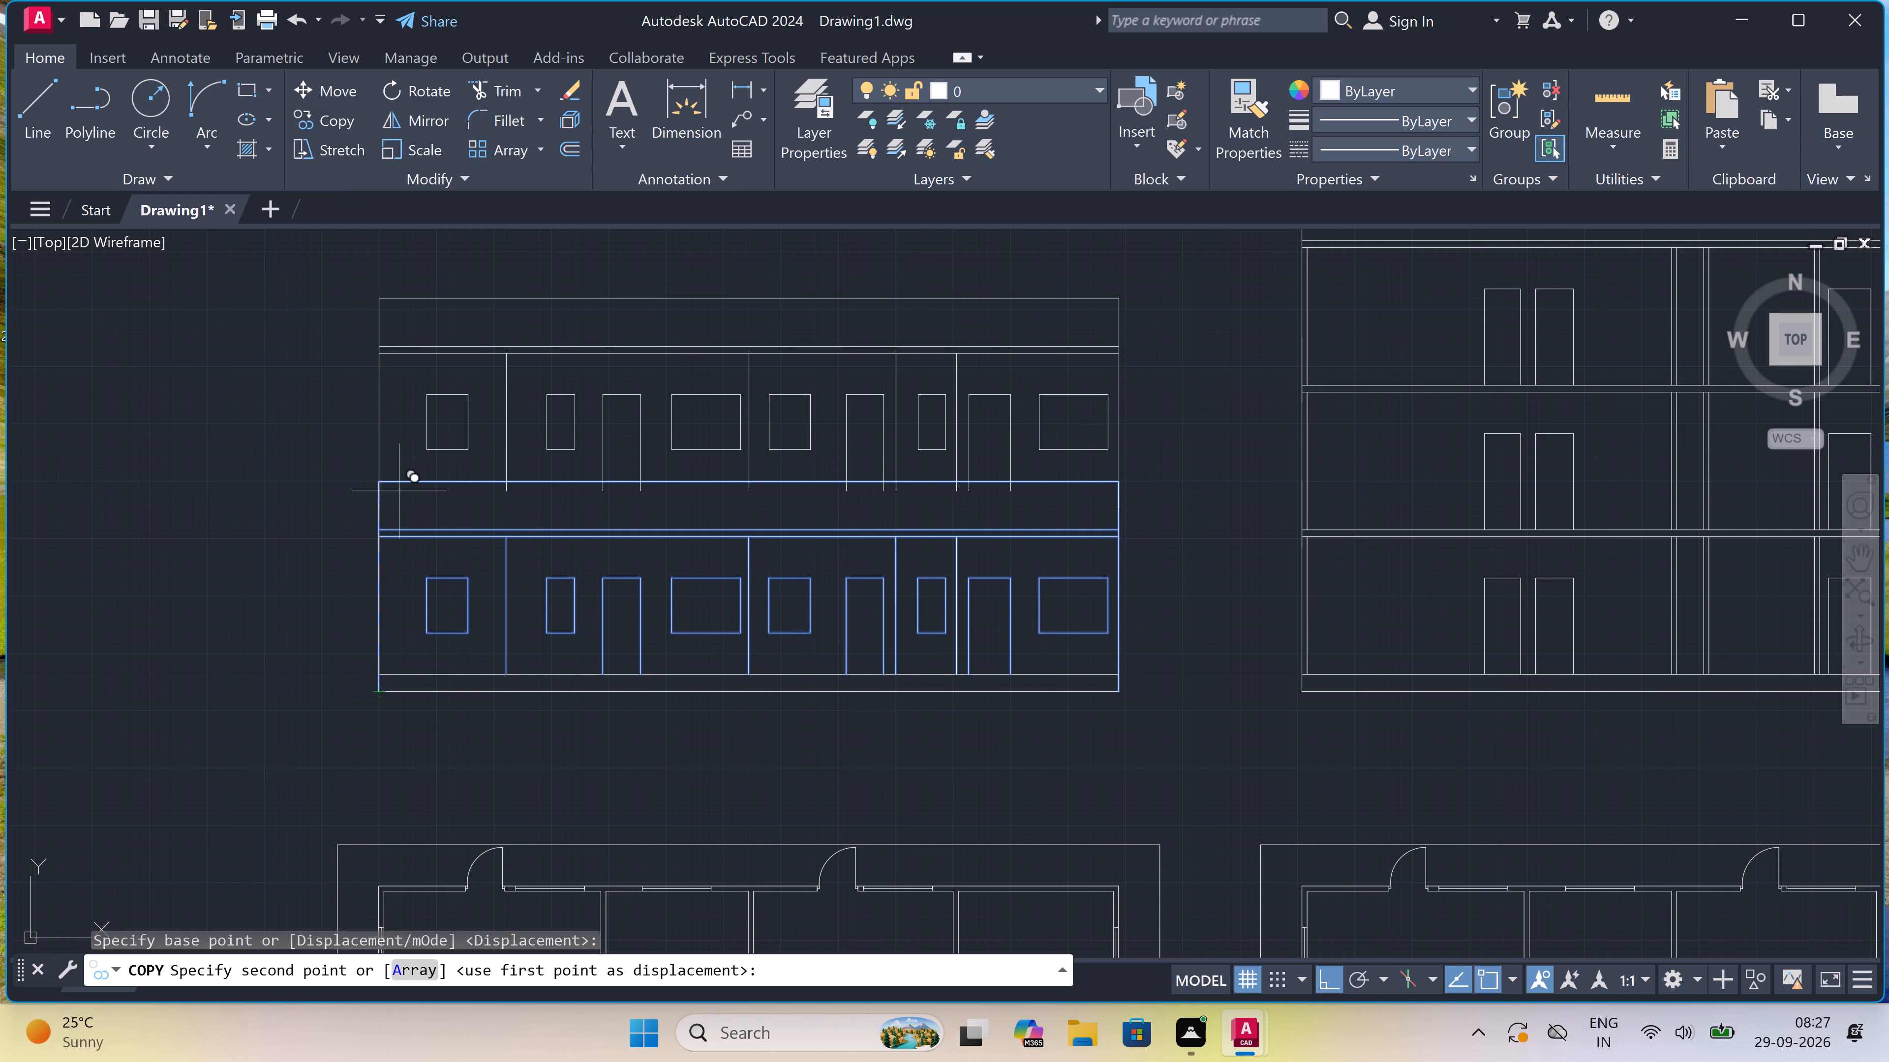
pyautogui.click(376, 523)
pyautogui.scroll(-2, 375, 521)
pyautogui.scroll(4, 380, 458)
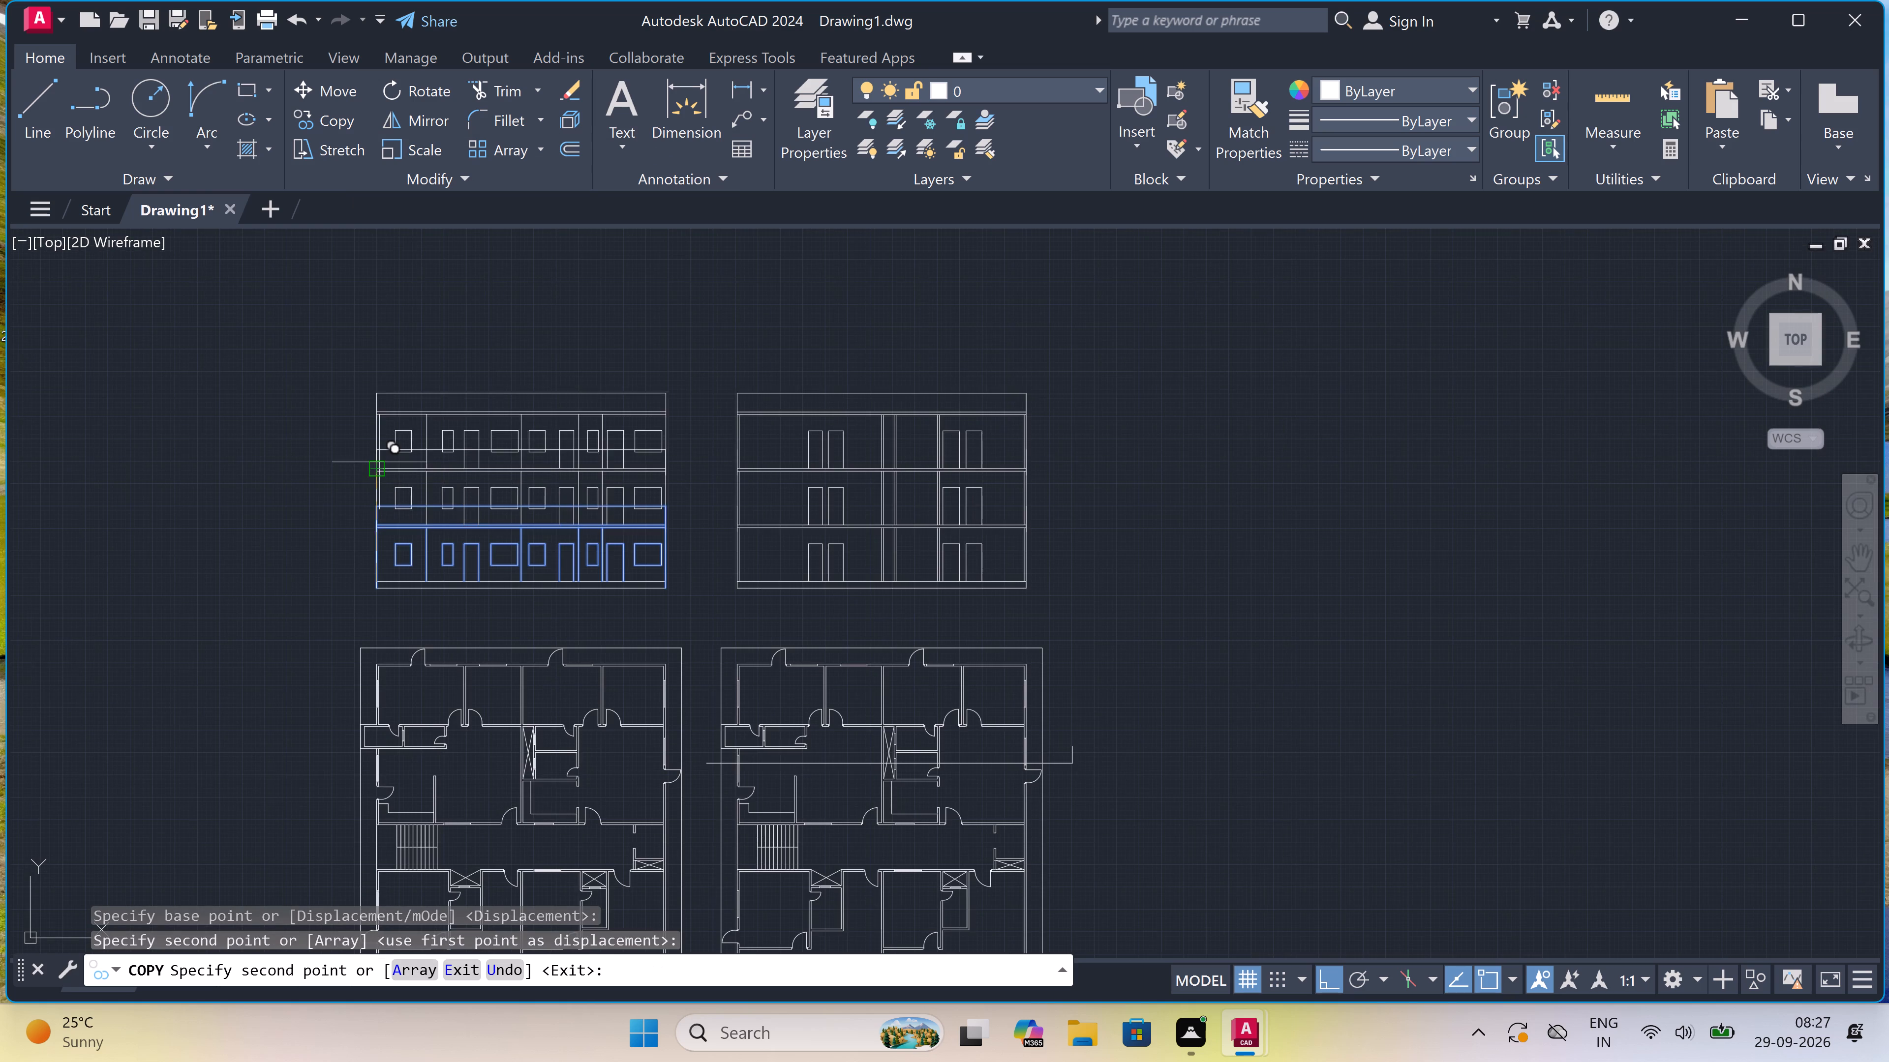
pyautogui.click(351, 526)
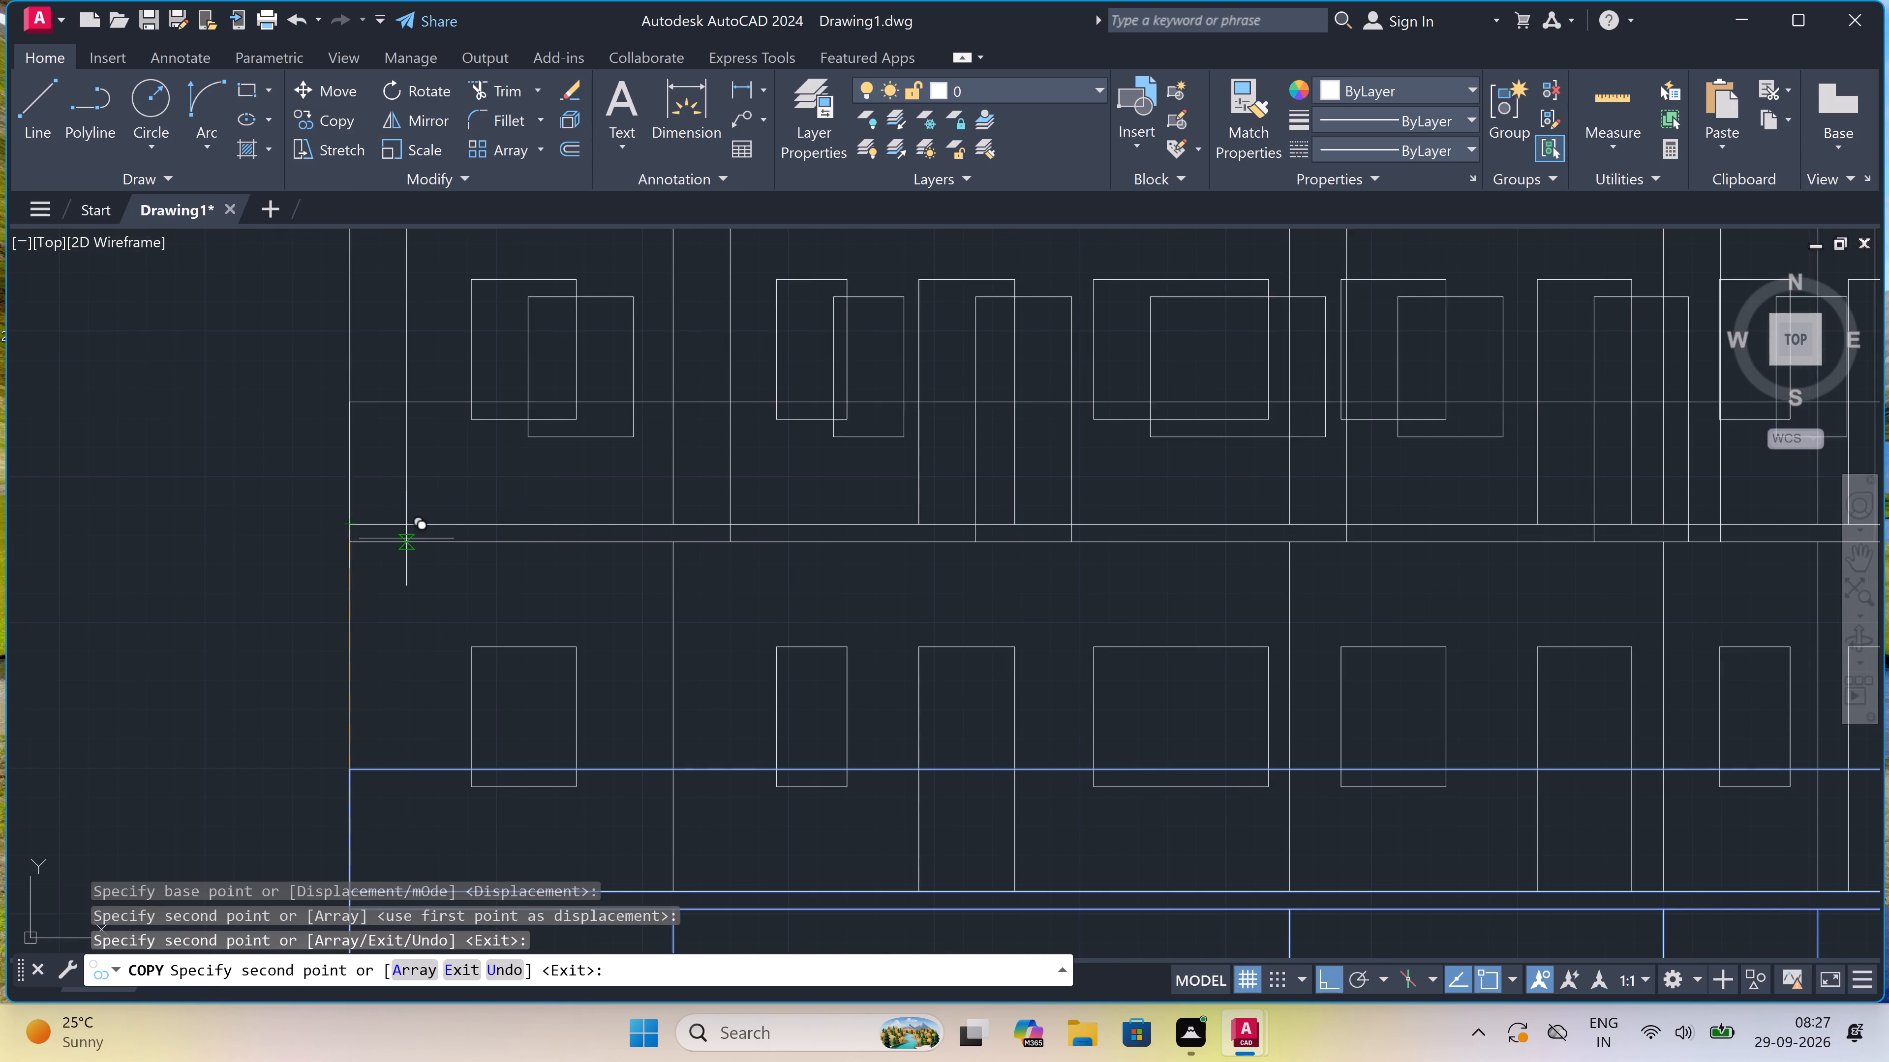
pyautogui.press('Escape')
# From the west elevation's lower right base corner, draw a line 2' outward, continuing about 42' straight up past the parapet.
pyautogui.scroll(-3, 625, 514)
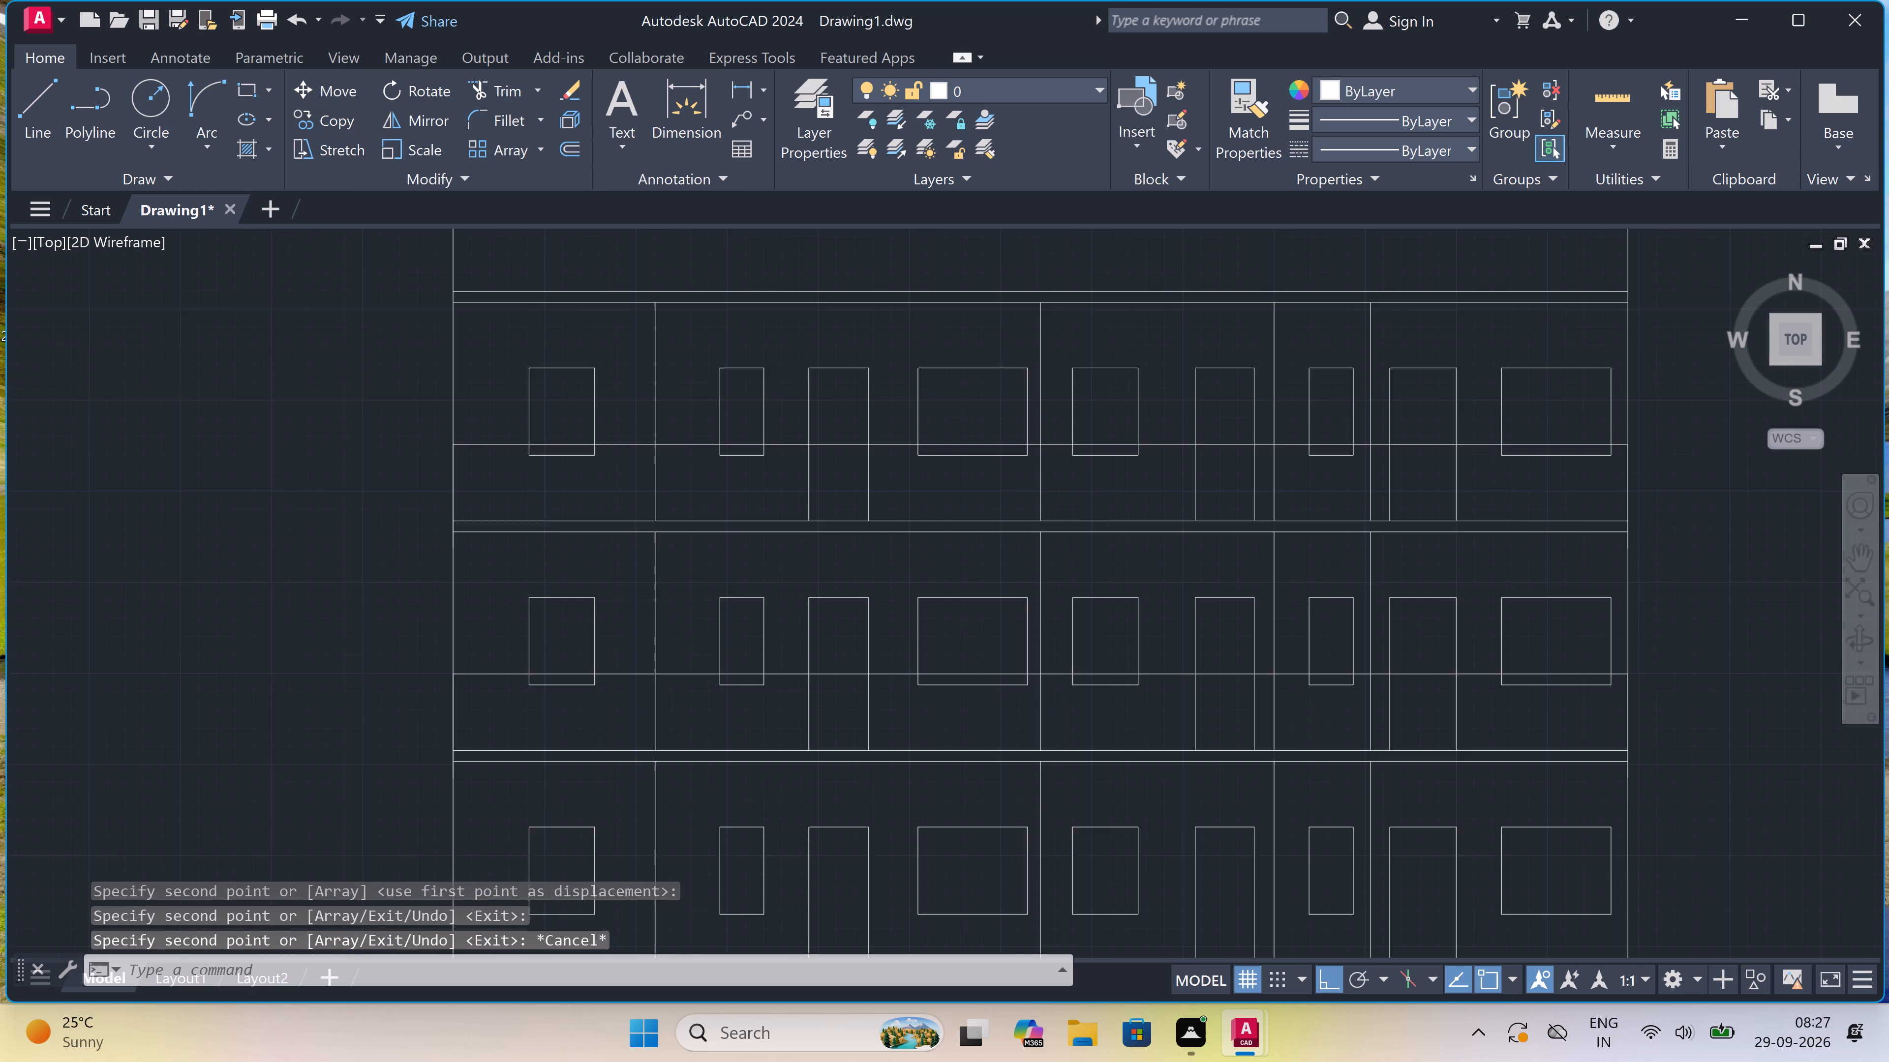
pyautogui.scroll(-1, 625, 513)
pyautogui.scroll(1, 624, 574)
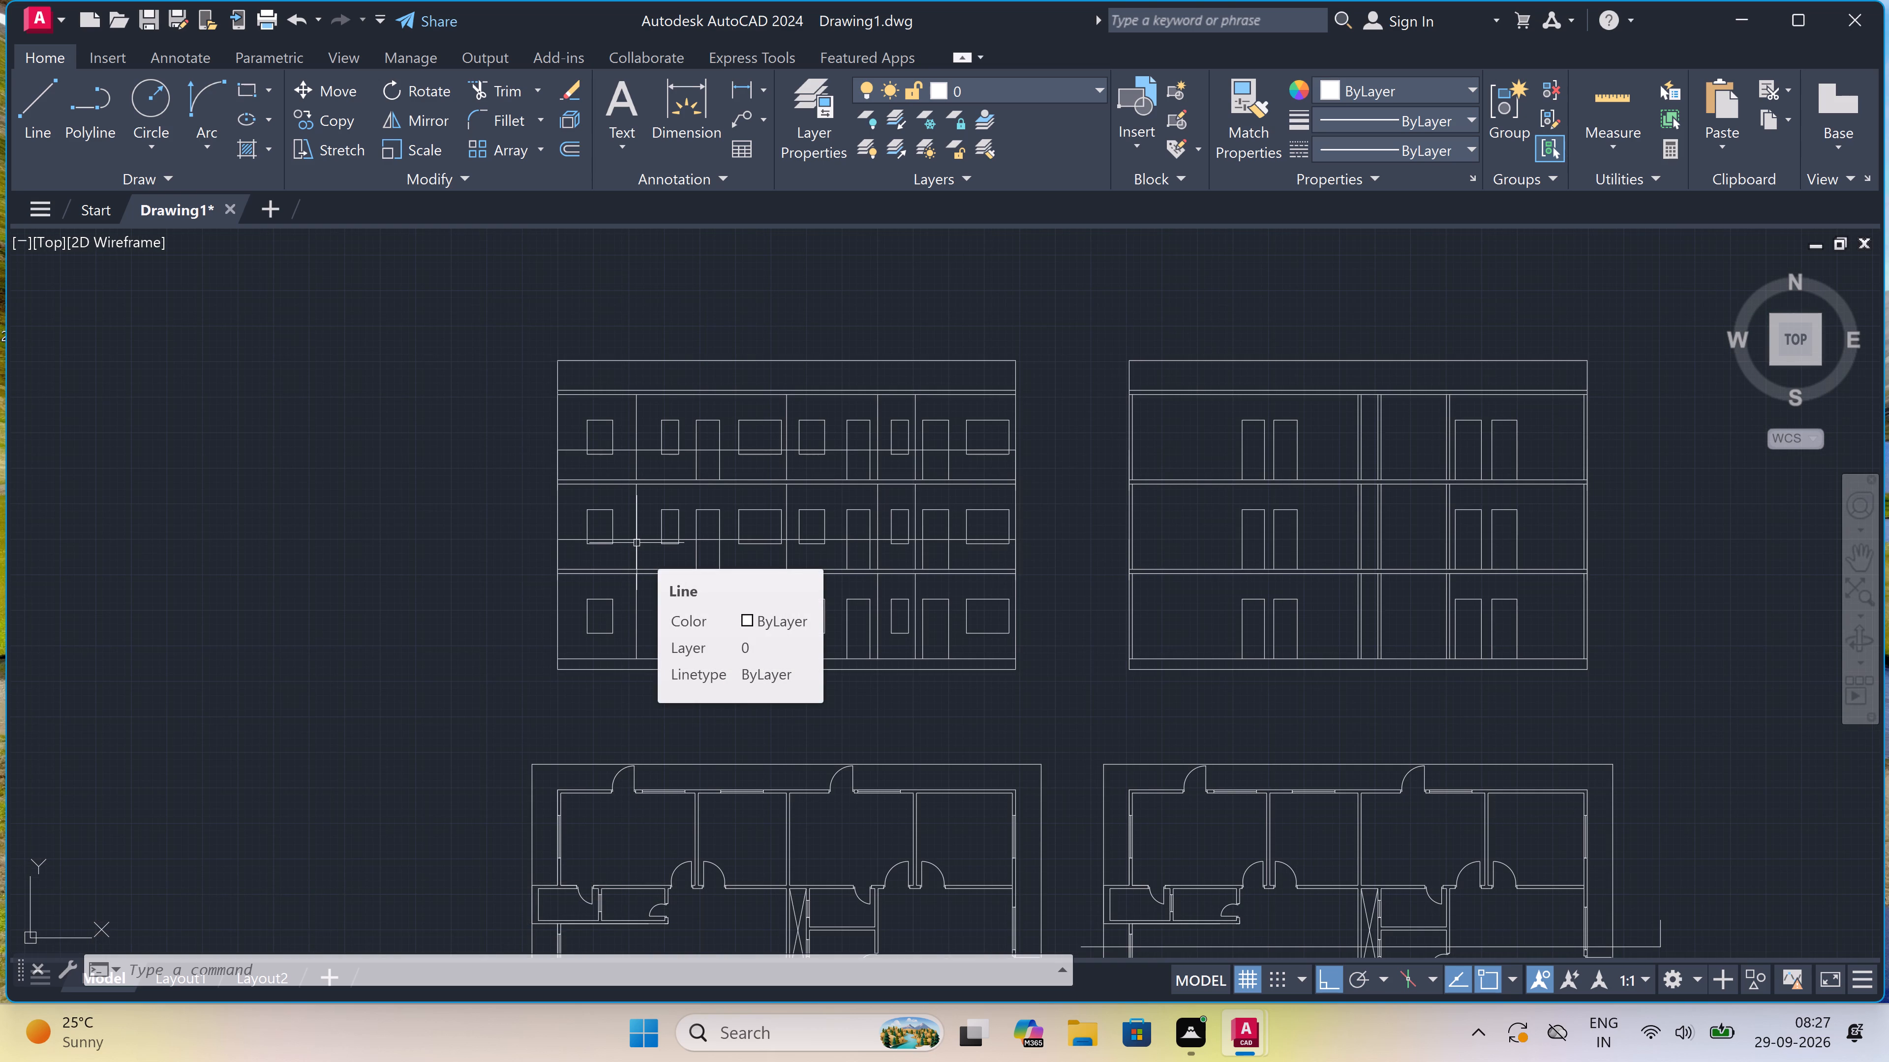
pyautogui.press('l')
pyautogui.press('space')
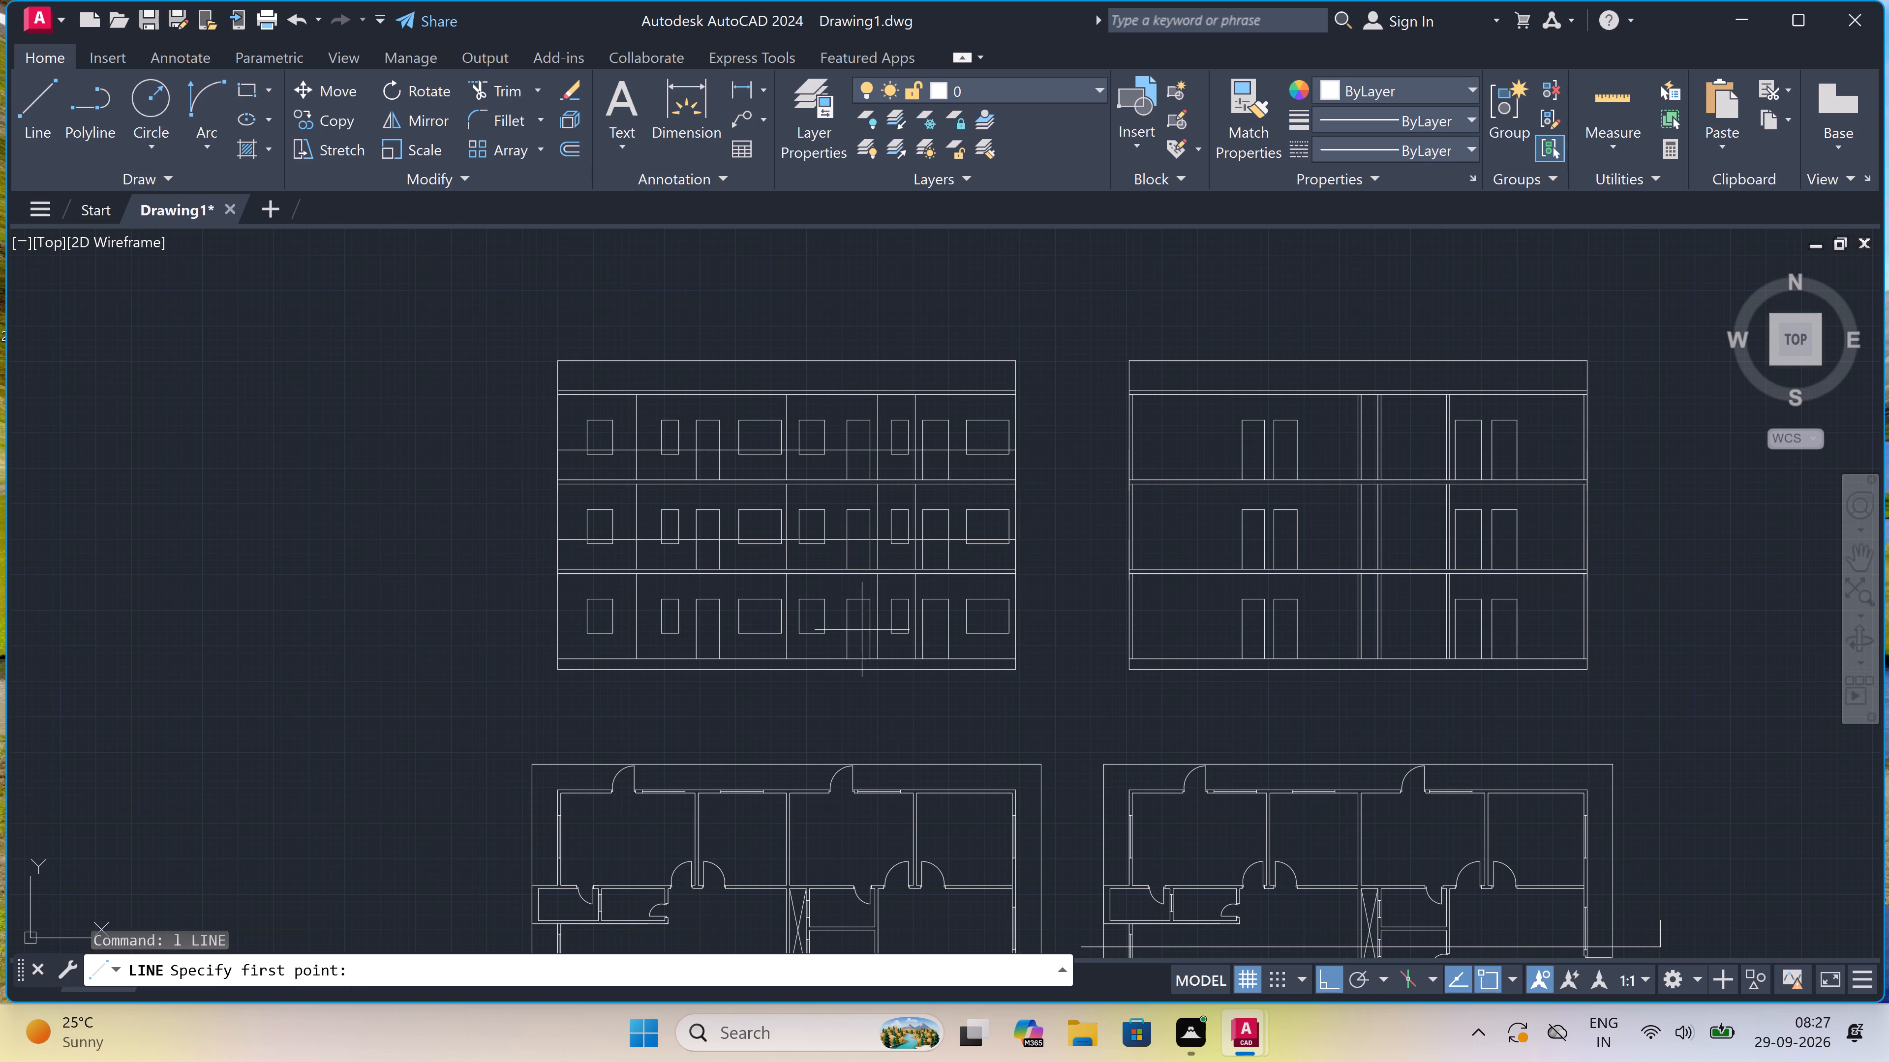
pyautogui.scroll(1, 979, 661)
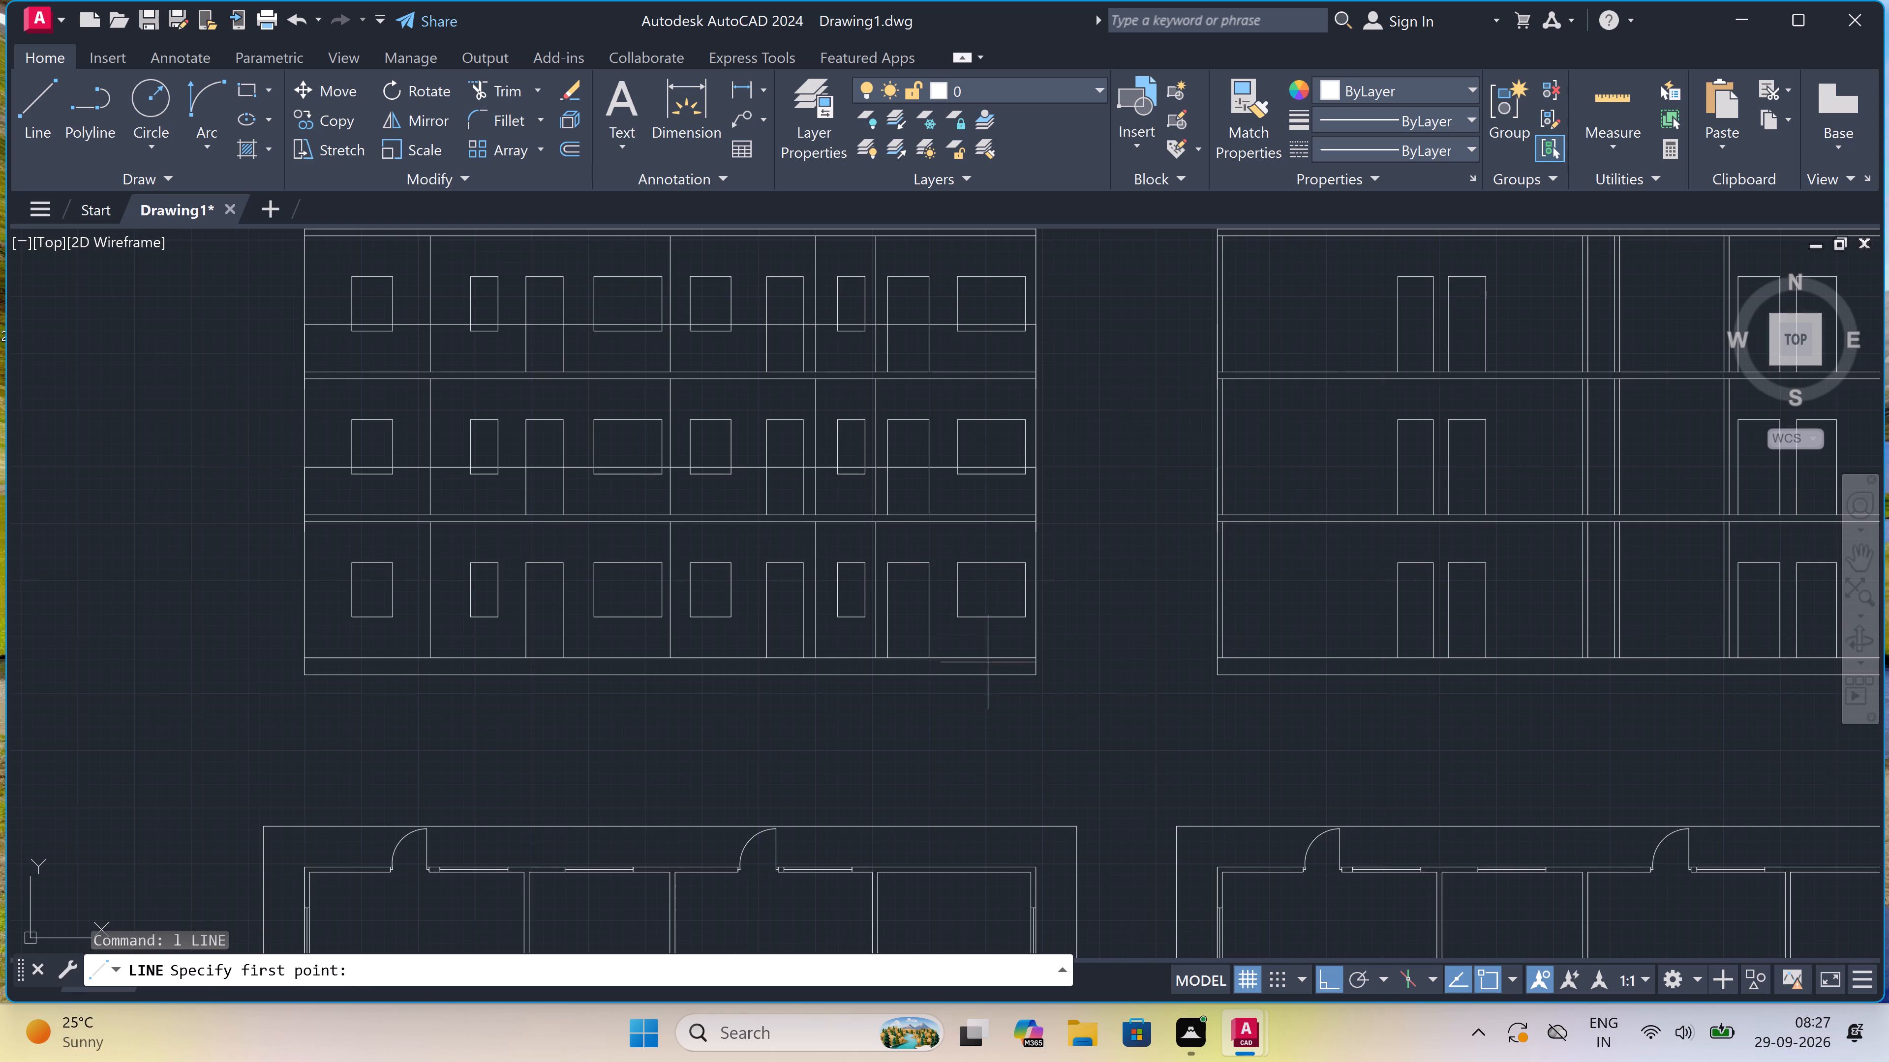
pyautogui.click(1036, 675)
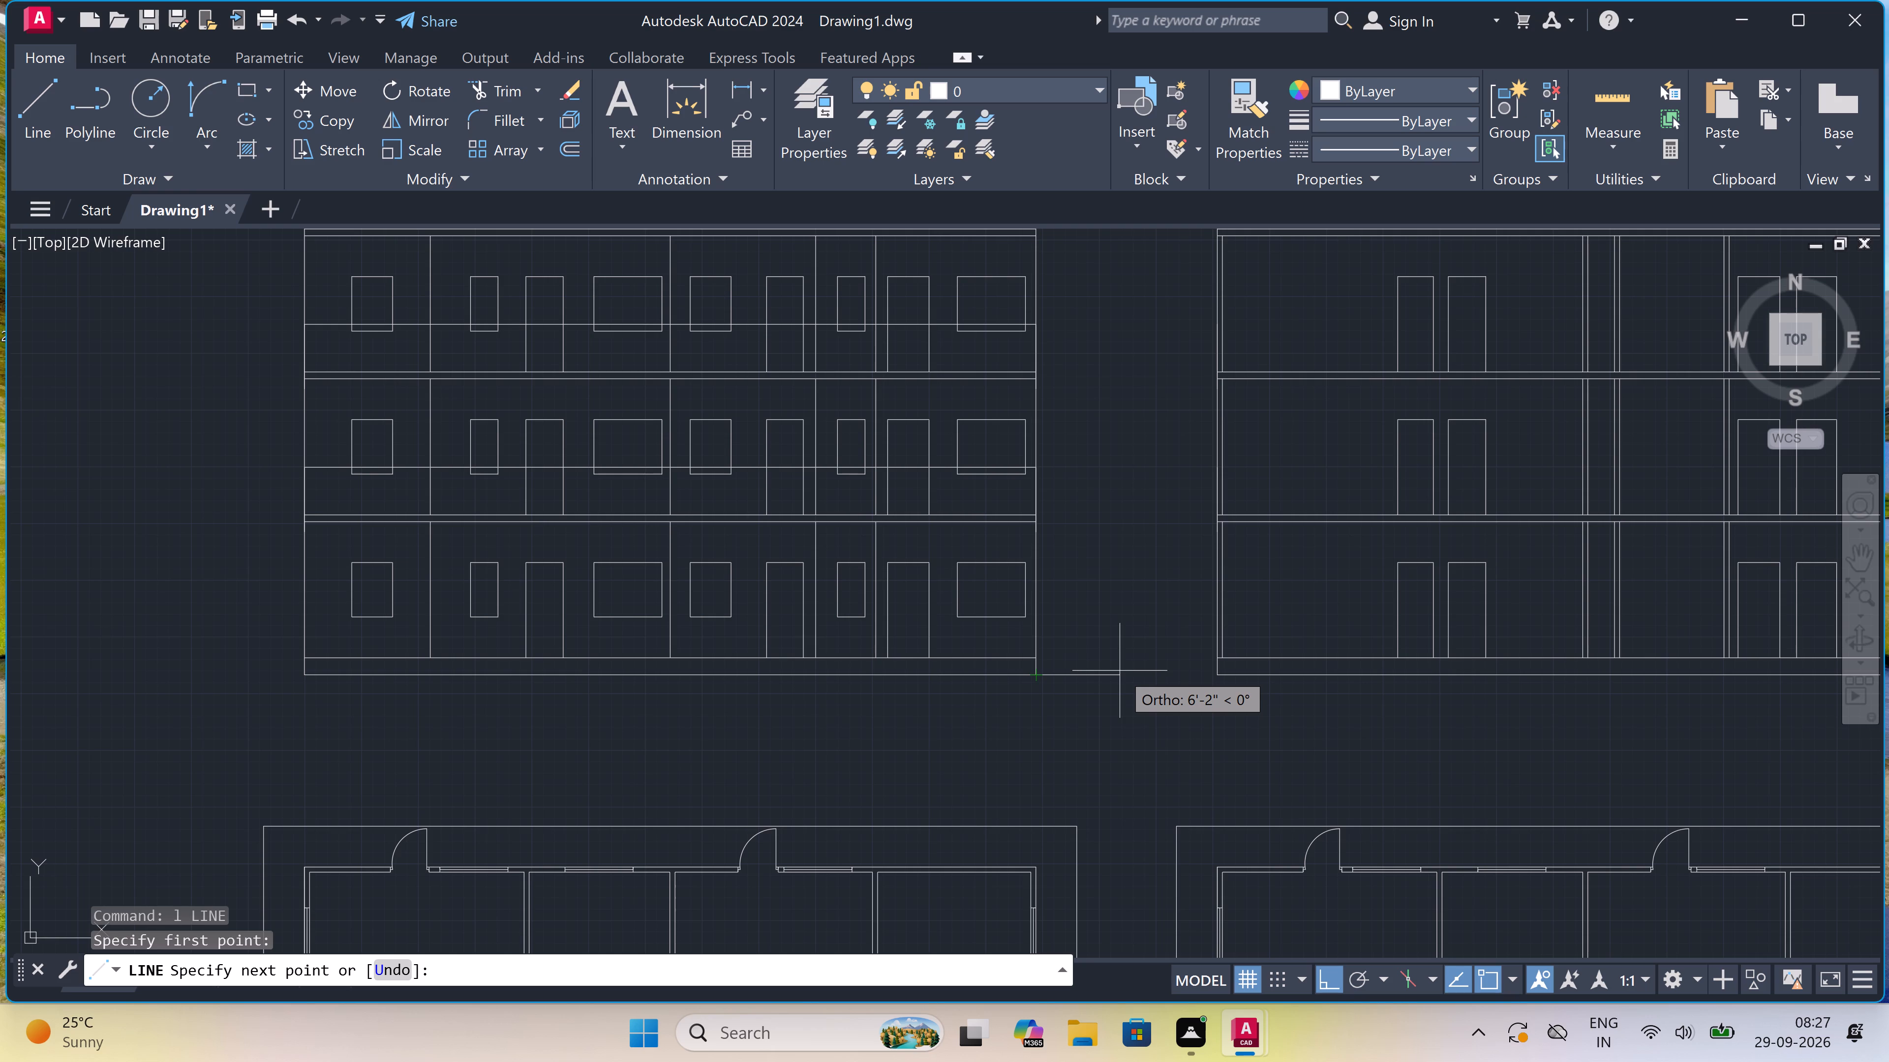
pyautogui.write("2'")
pyautogui.press('space')
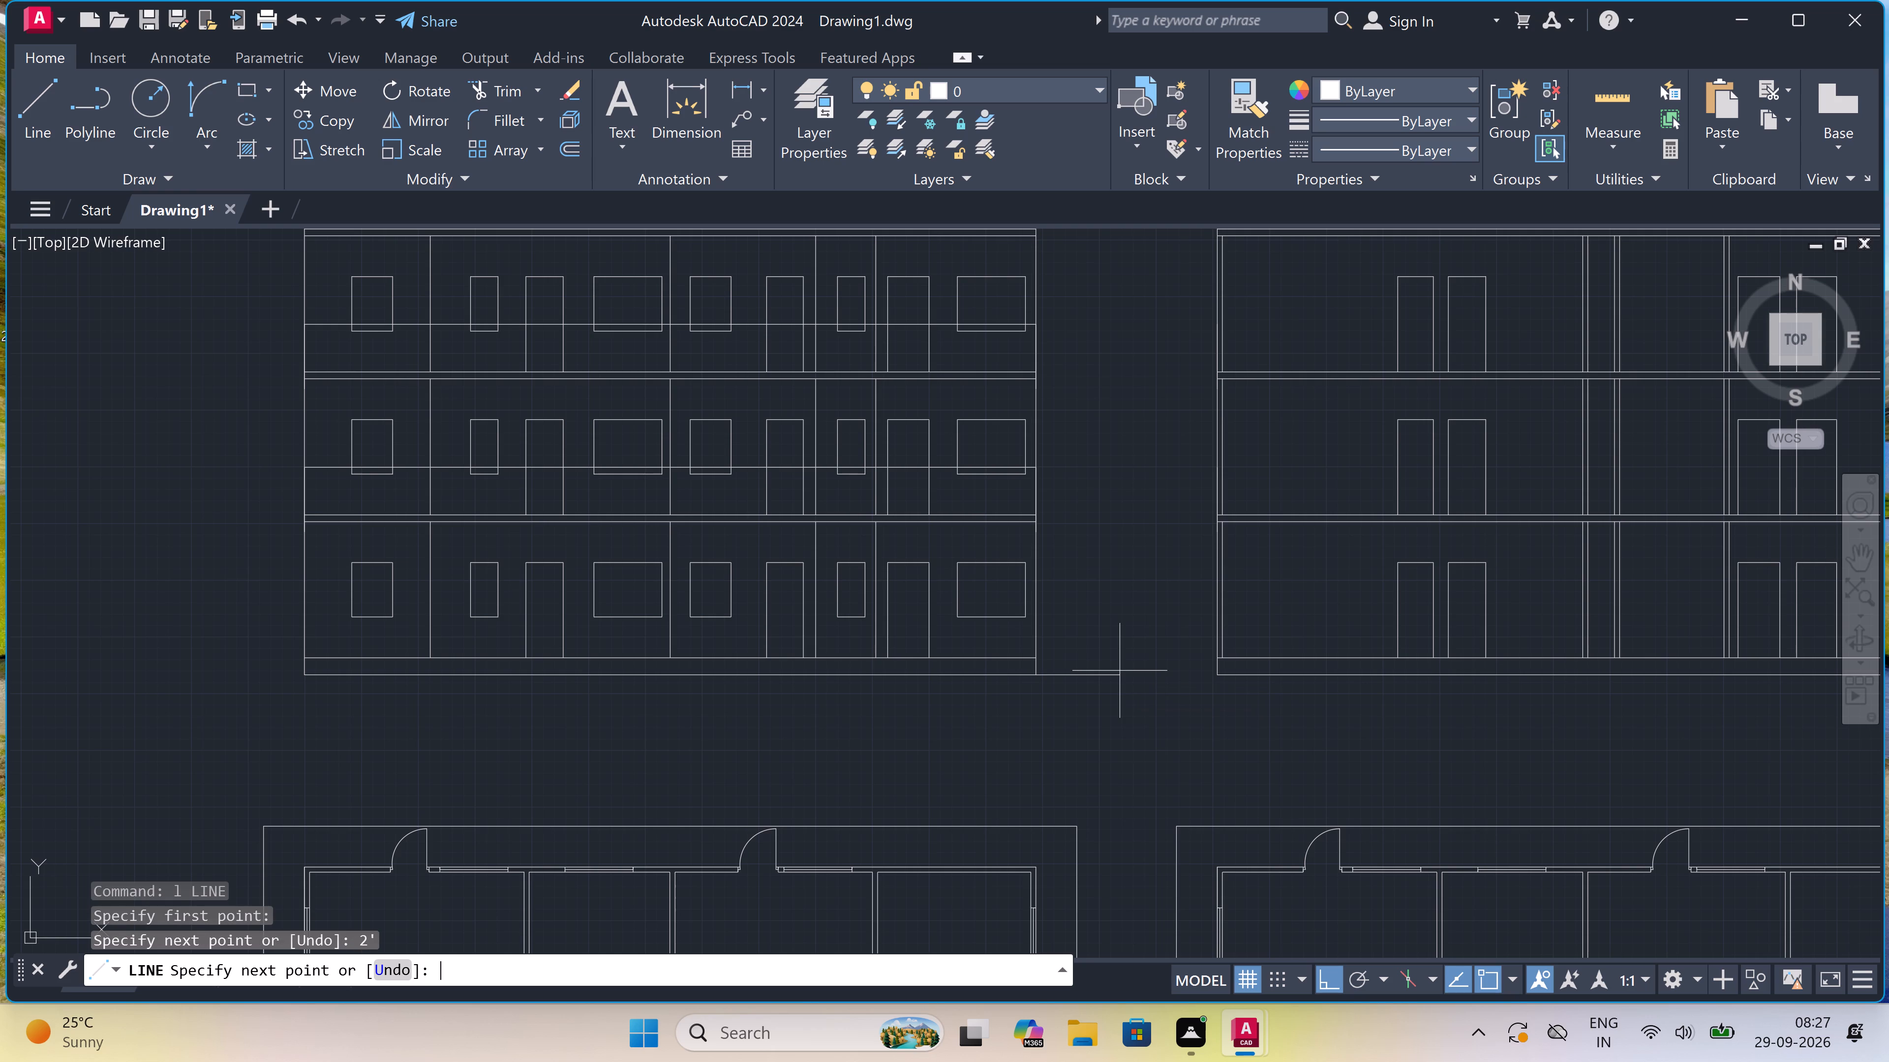
pyautogui.scroll(-2, 1098, 564)
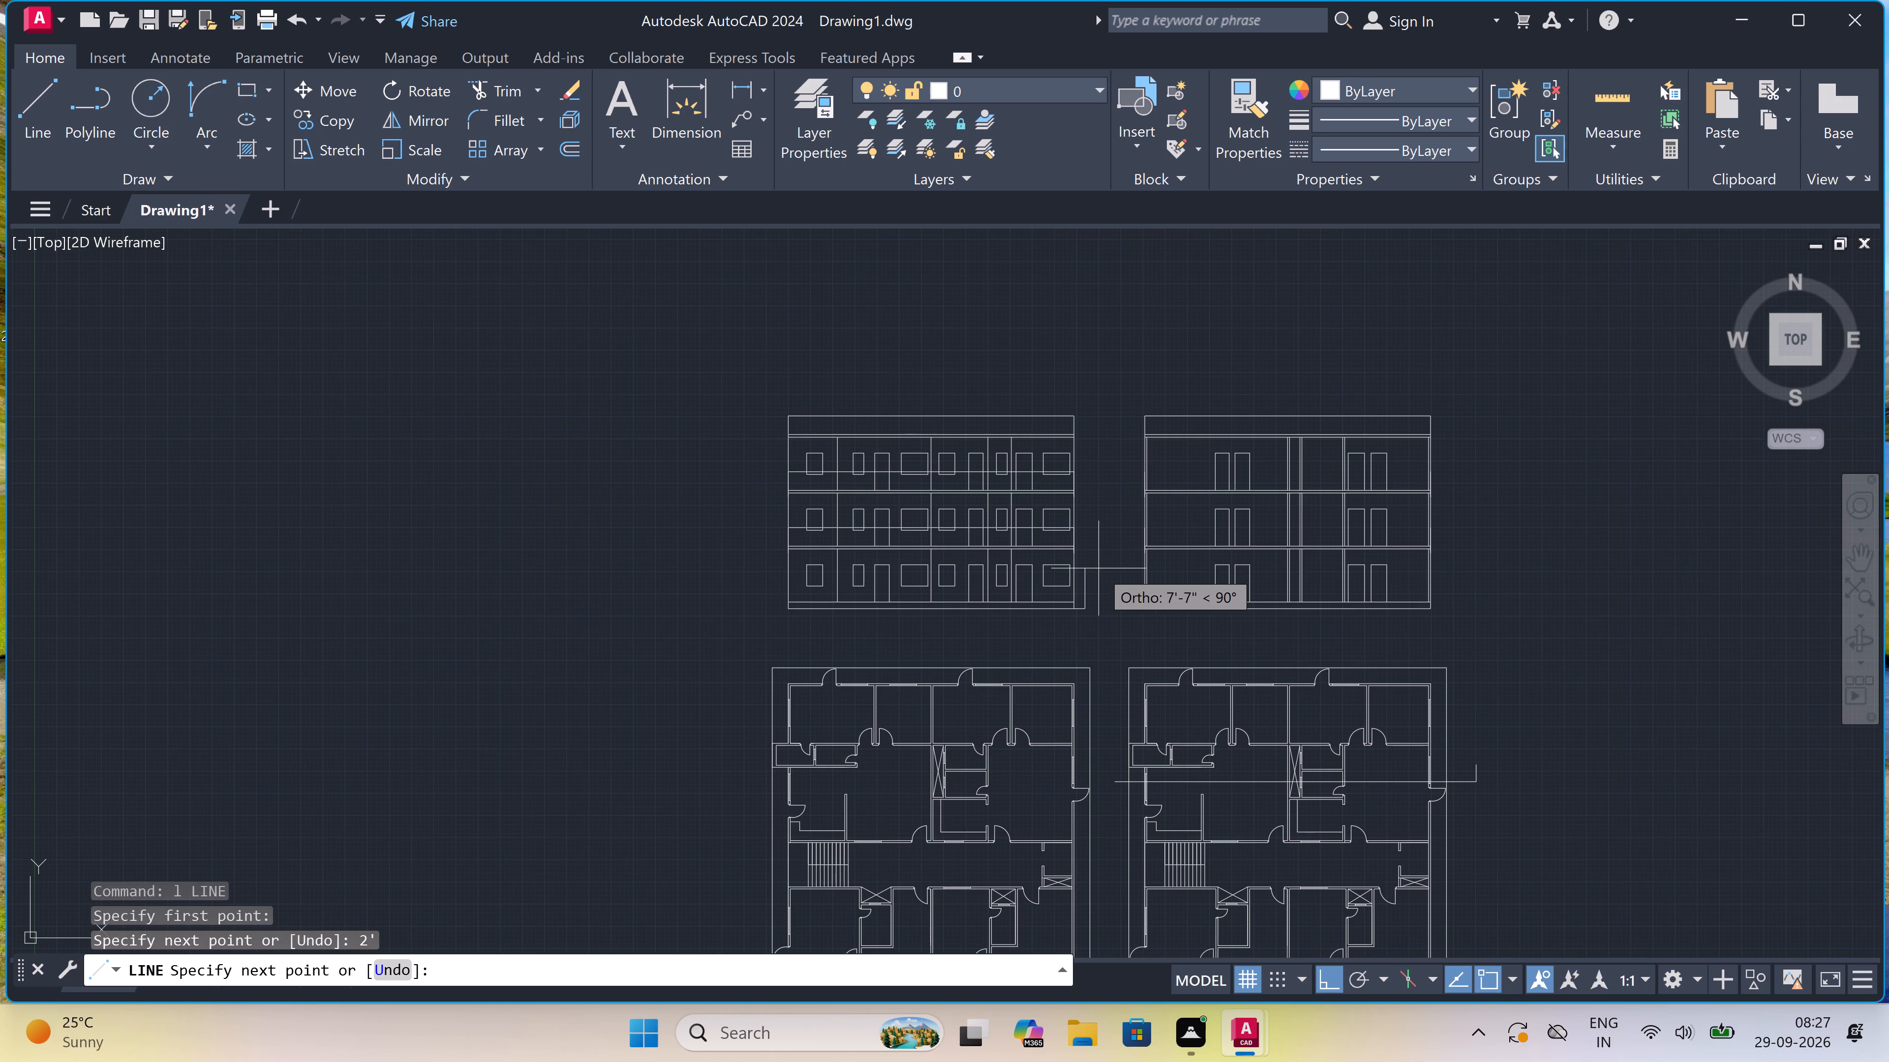
pyautogui.scroll(2, 1075, 416)
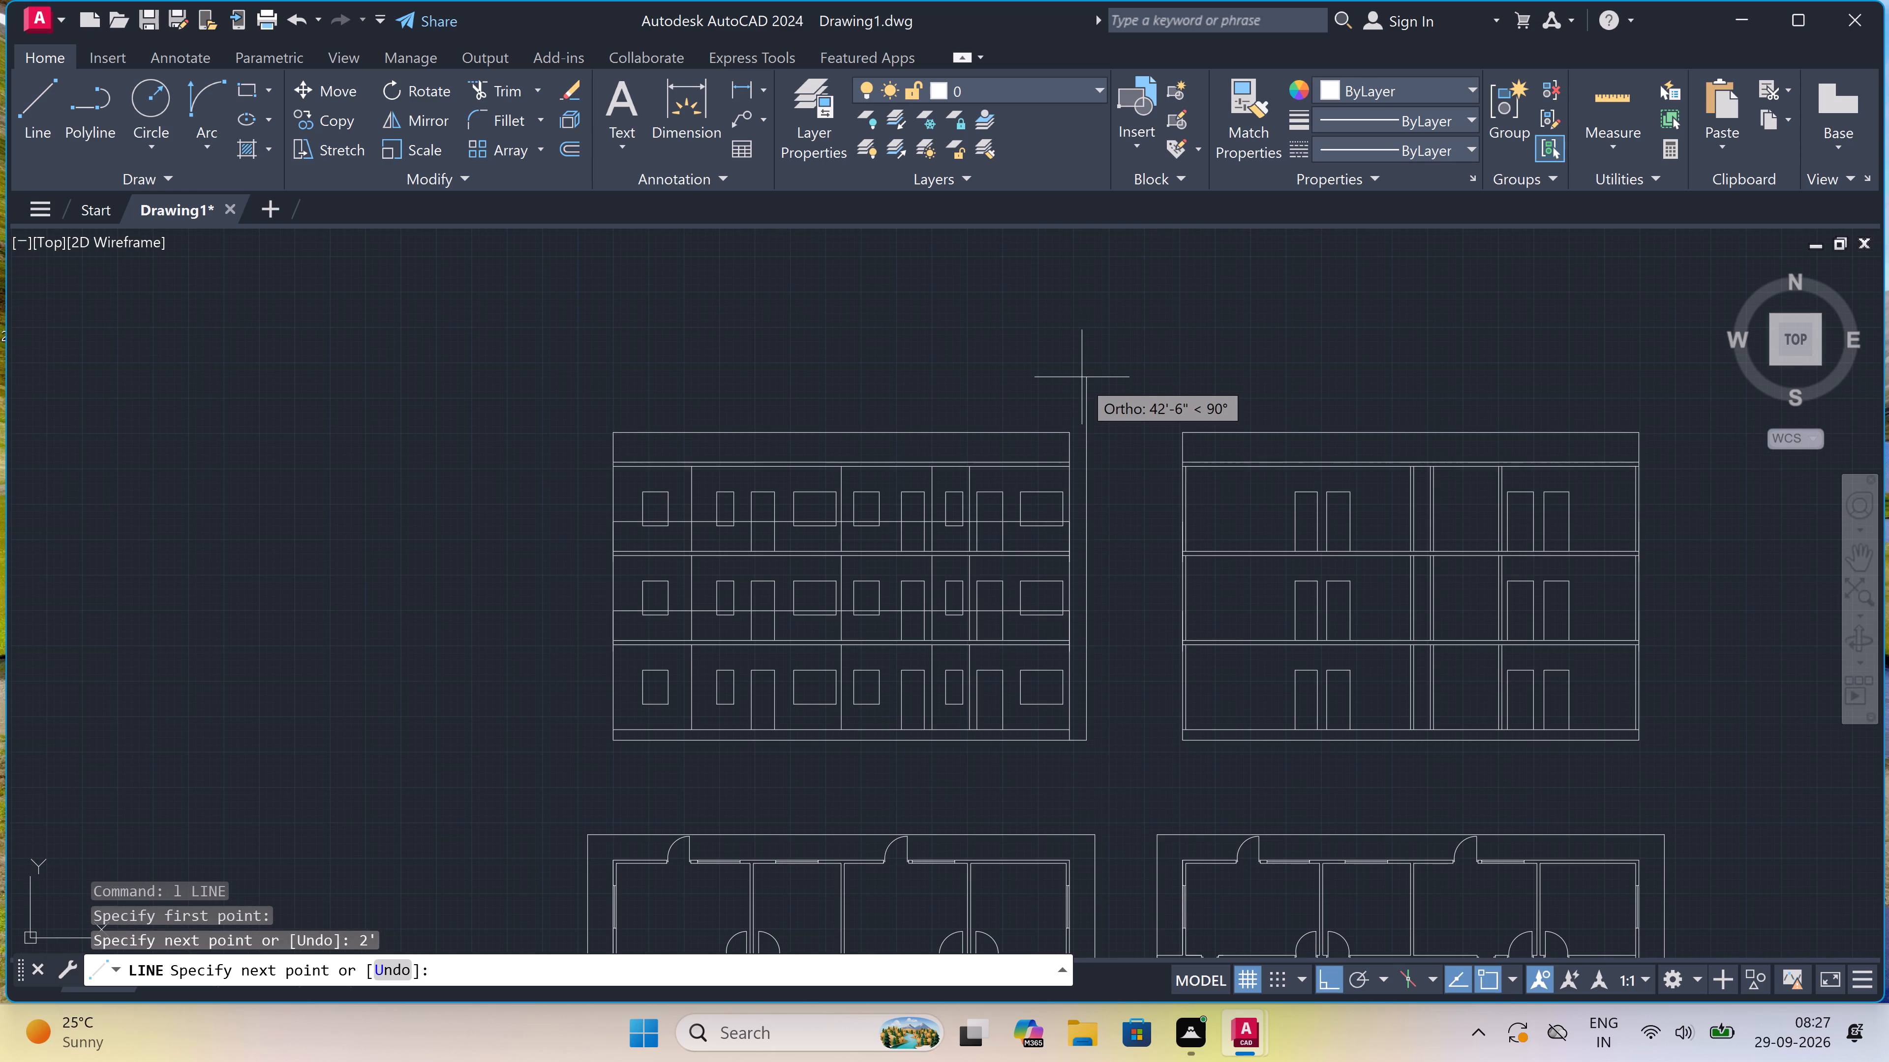
pyautogui.click(1082, 381)
pyautogui.press('Escape')
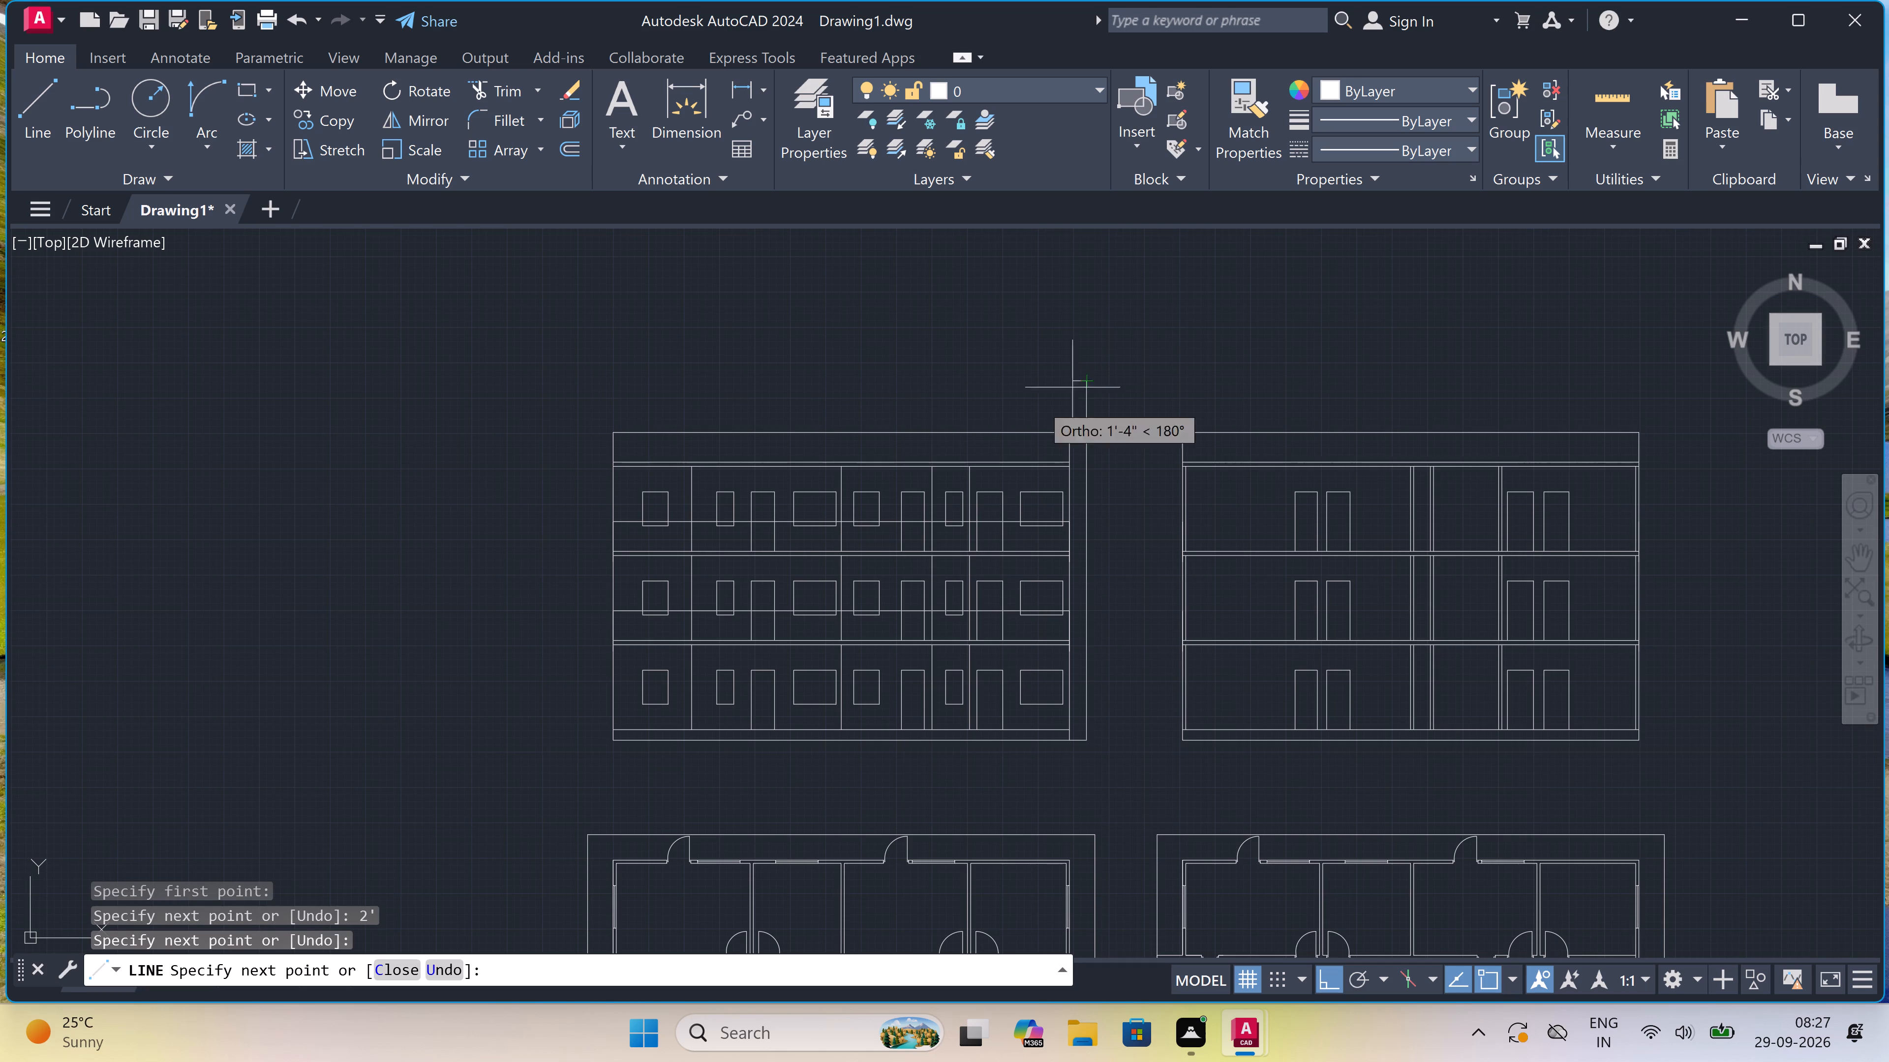
# From the west elevation's lower left base corner, draw a line 2' outward and continue it vertically up past the parapet top.
pyautogui.press('space')
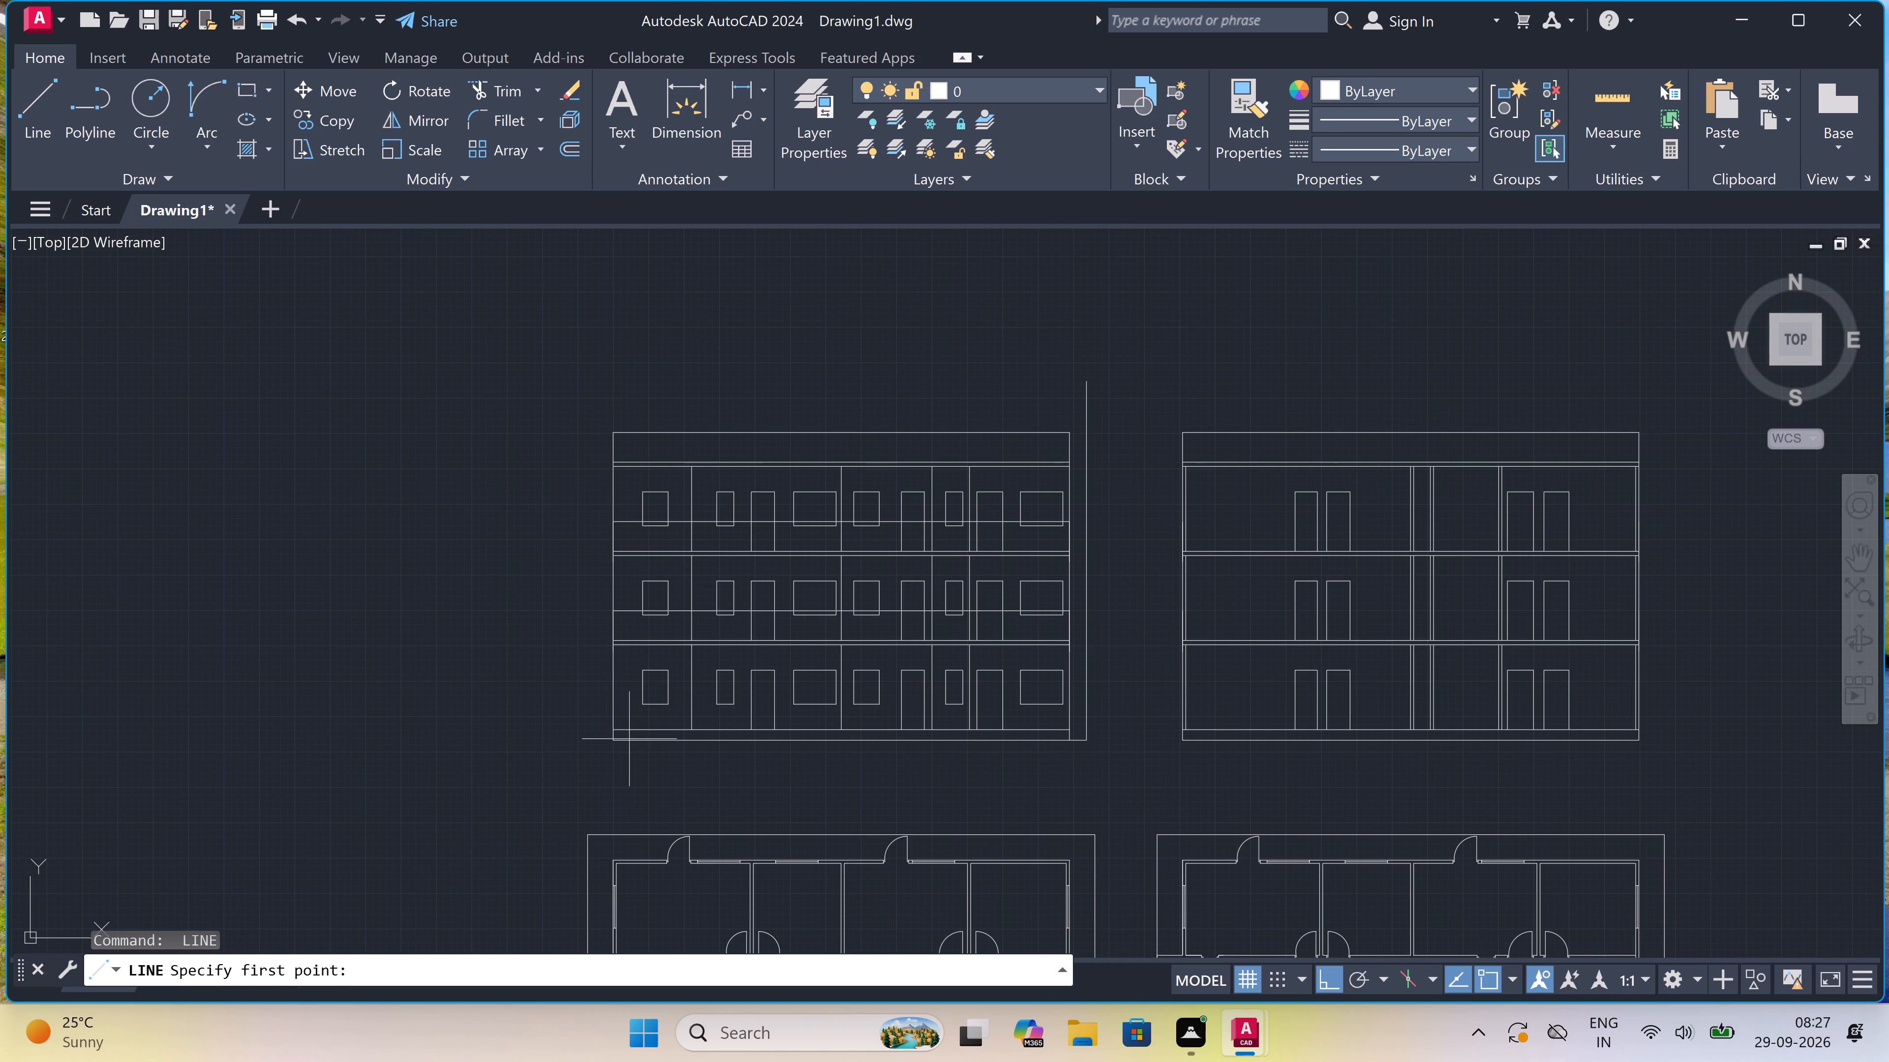
pyautogui.click(620, 737)
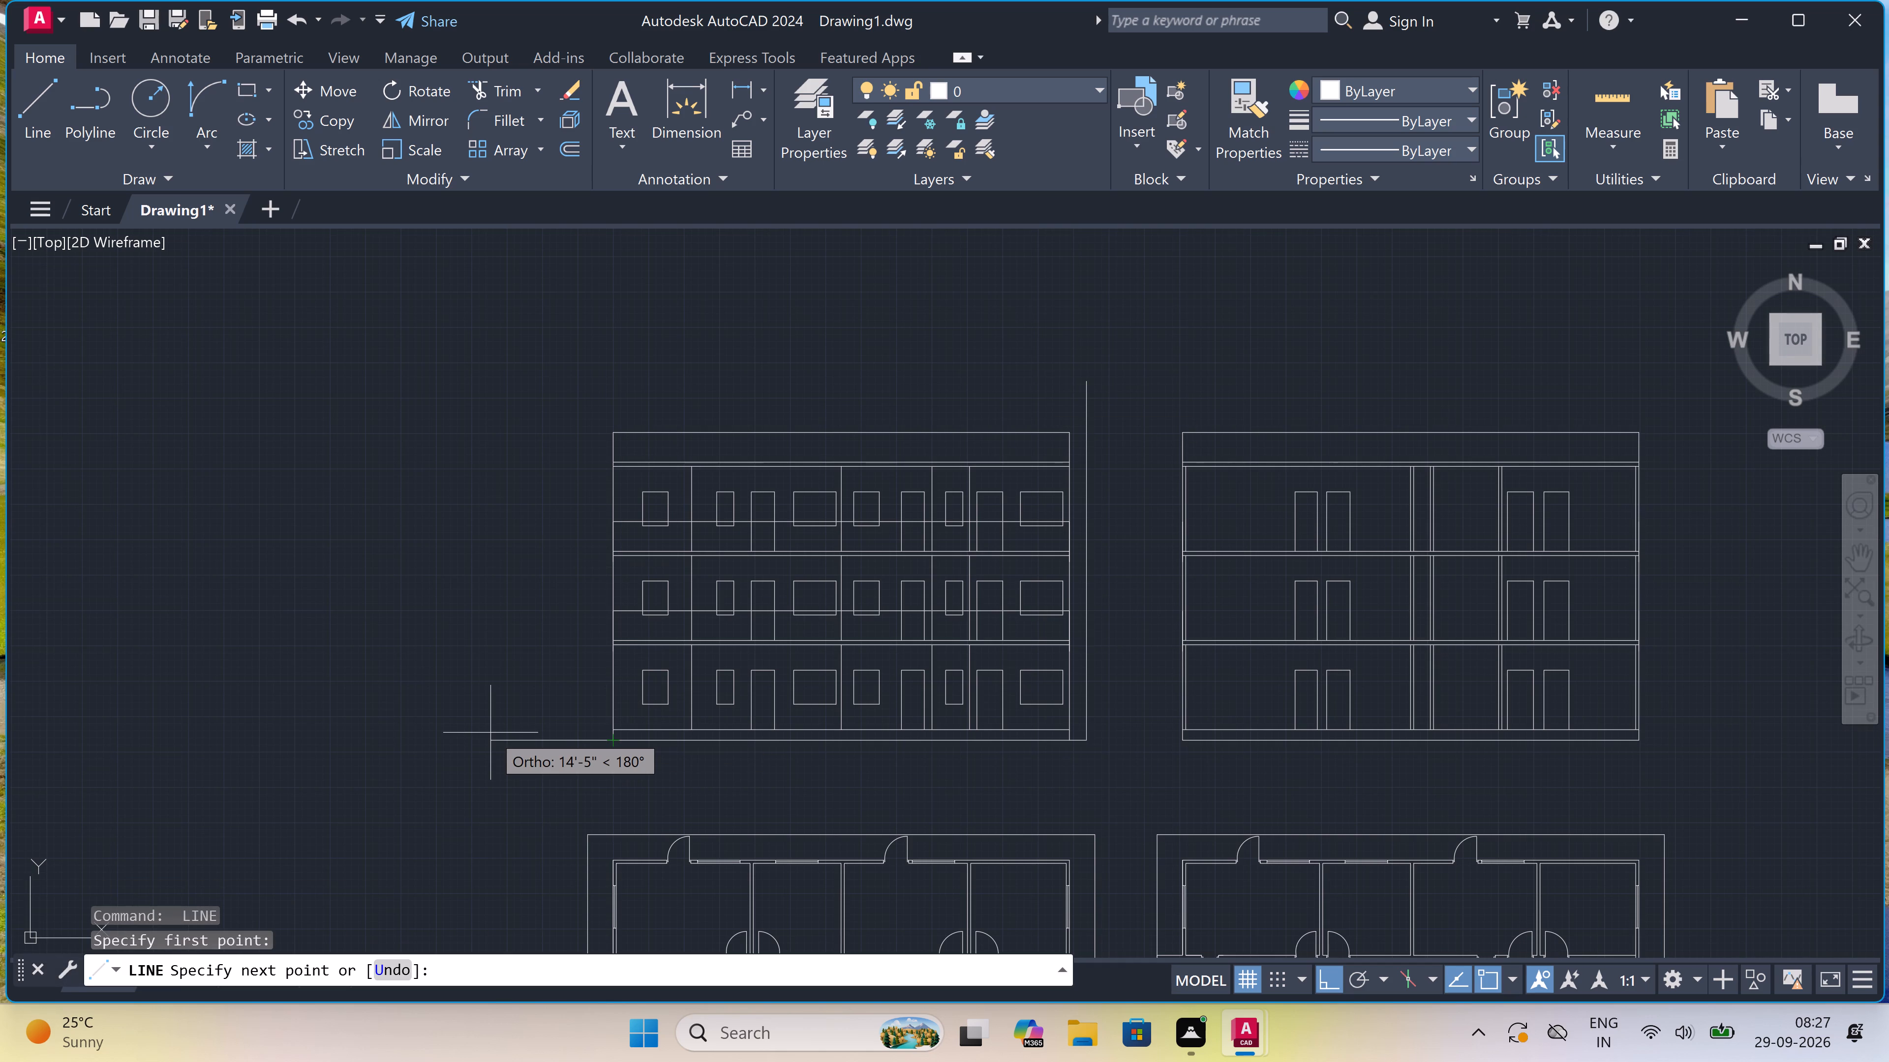
pyautogui.write("2'")
pyautogui.press('space')
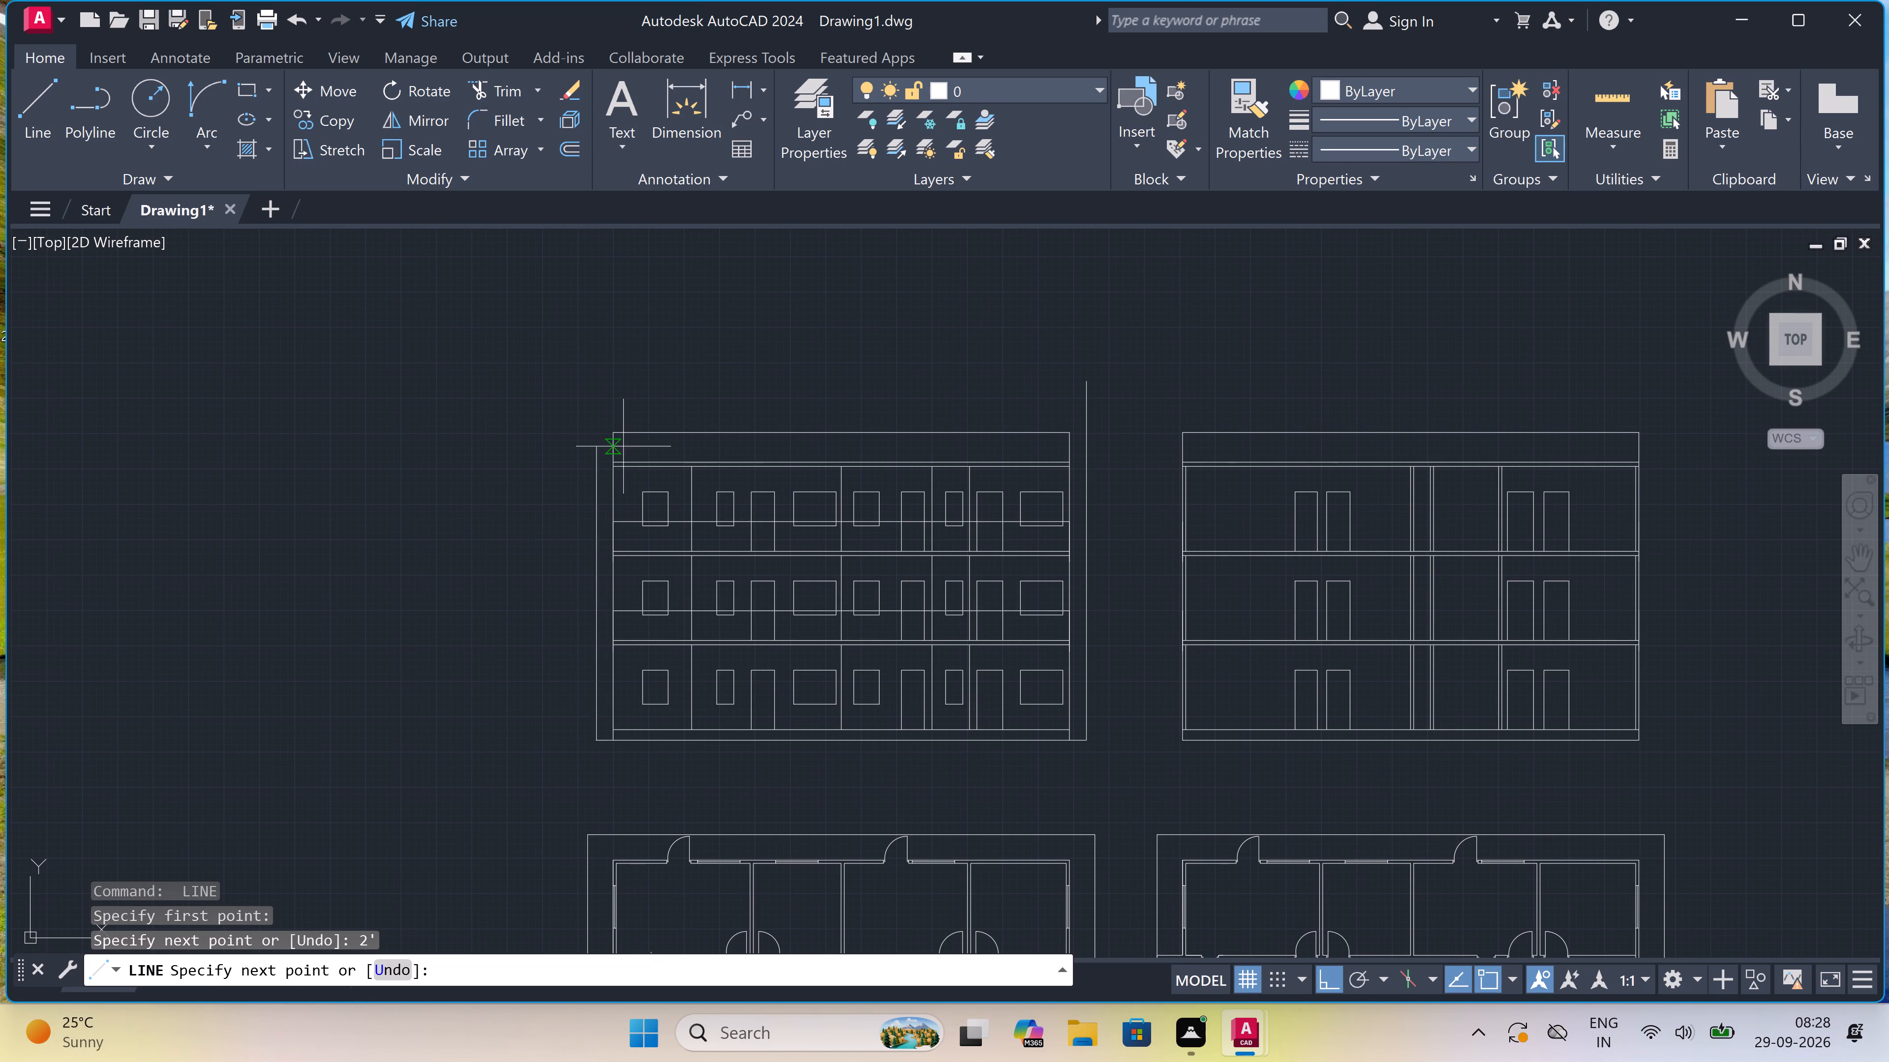
pyautogui.click(592, 399)
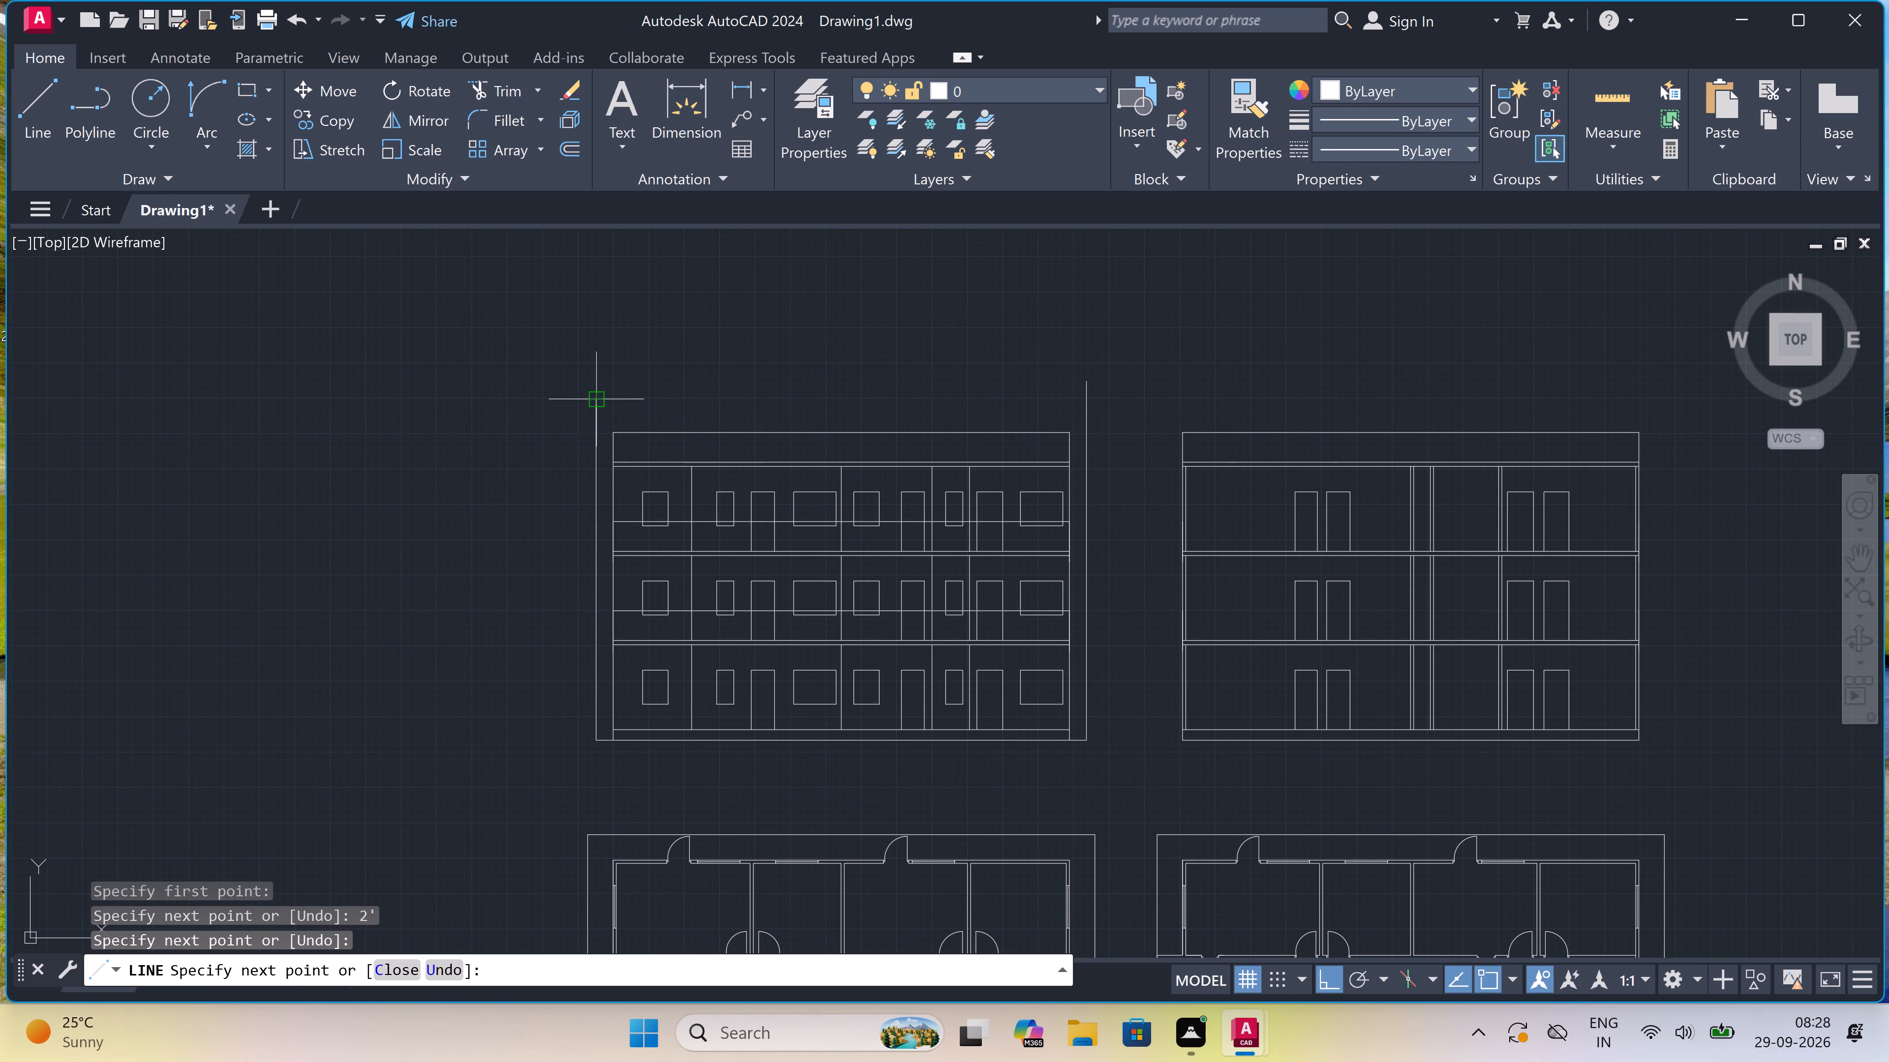
pyautogui.press('Escape')
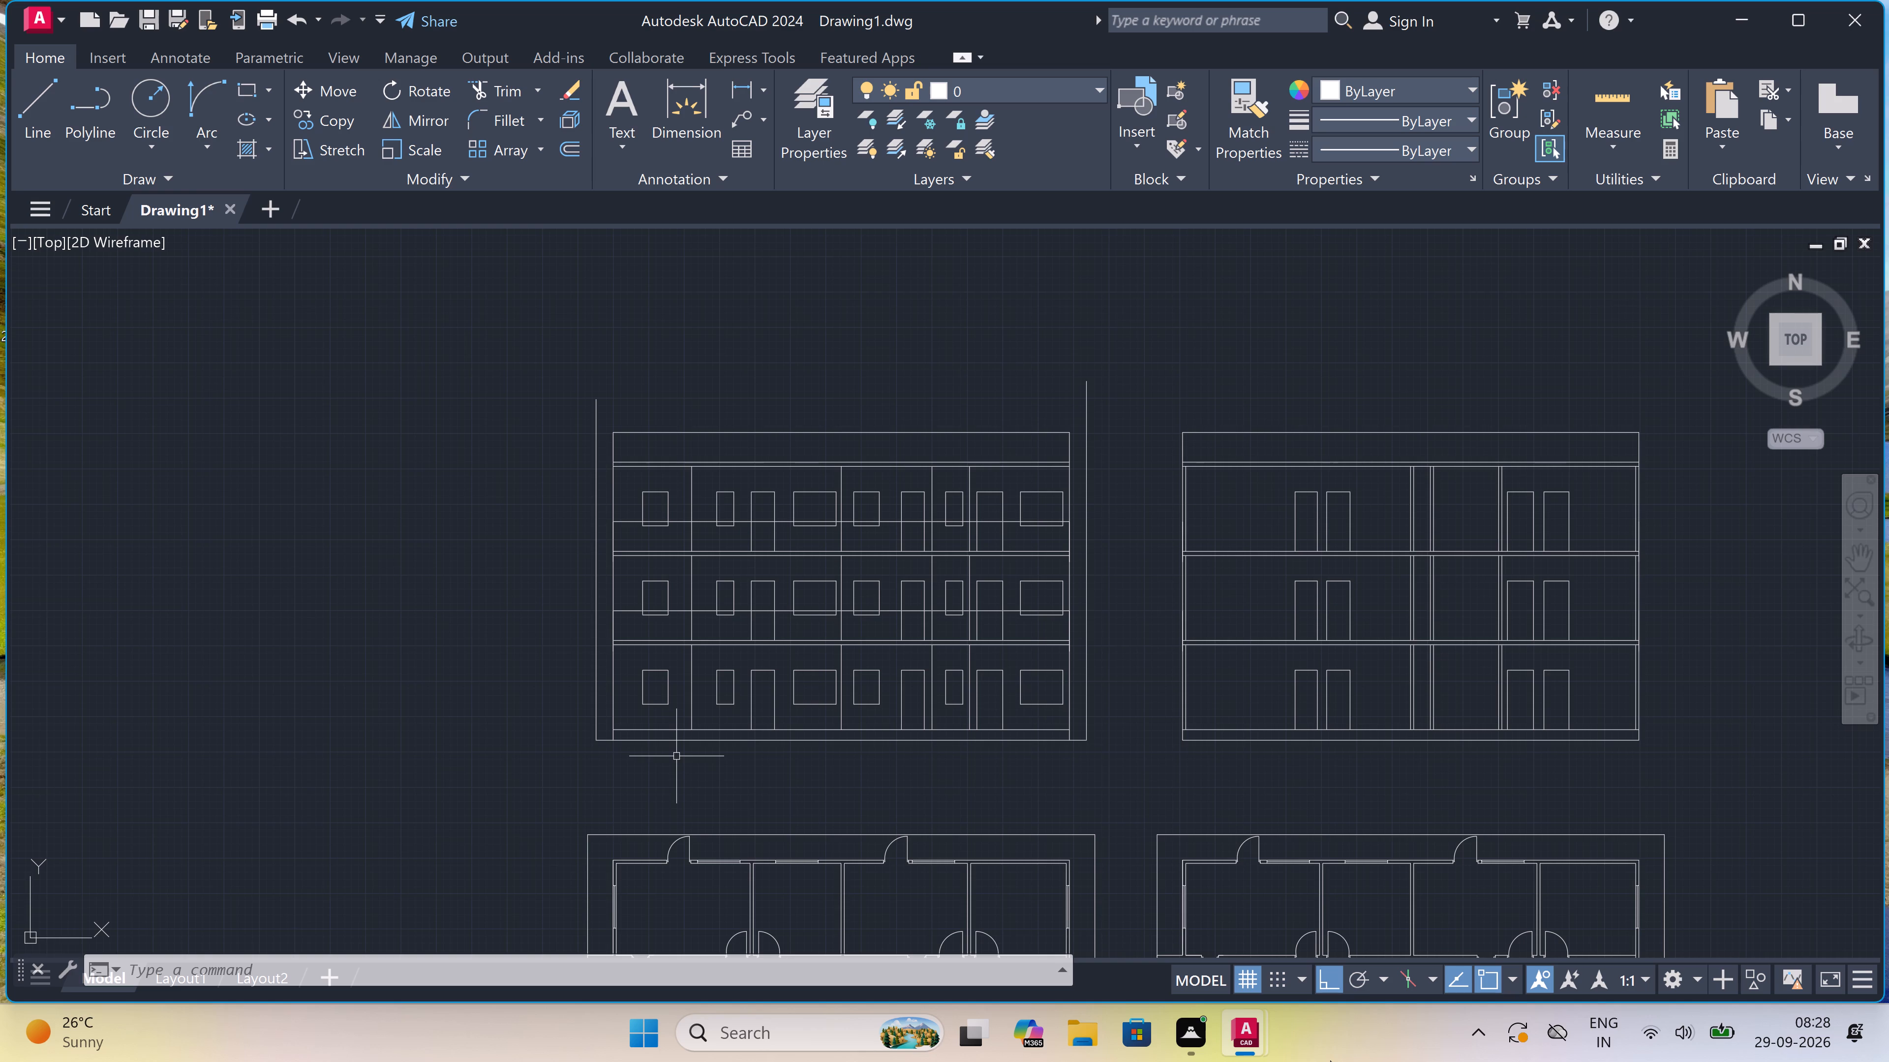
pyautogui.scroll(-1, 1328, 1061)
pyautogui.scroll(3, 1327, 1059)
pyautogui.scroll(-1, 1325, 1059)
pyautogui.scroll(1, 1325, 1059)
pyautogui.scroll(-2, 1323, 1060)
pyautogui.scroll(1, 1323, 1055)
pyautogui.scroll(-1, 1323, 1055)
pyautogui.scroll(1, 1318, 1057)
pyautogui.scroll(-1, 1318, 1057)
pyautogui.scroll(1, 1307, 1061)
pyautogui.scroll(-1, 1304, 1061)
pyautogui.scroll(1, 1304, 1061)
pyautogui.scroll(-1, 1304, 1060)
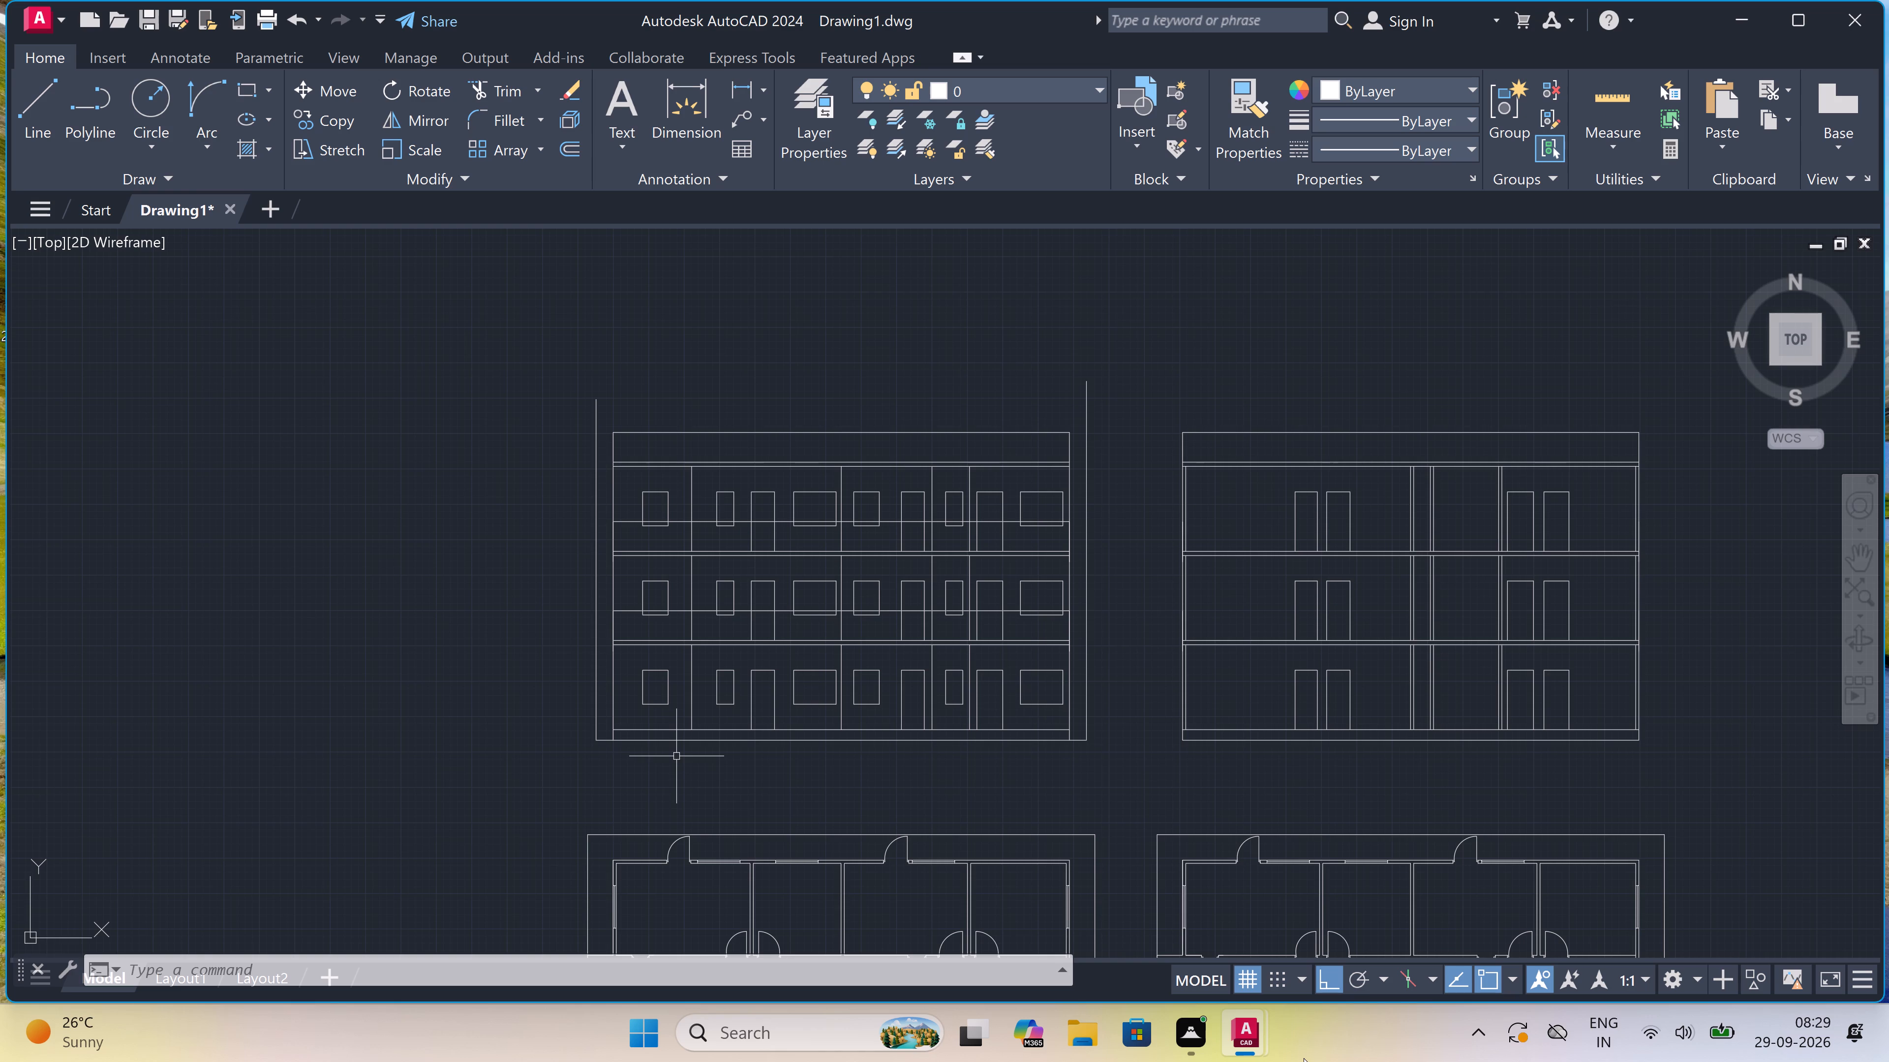
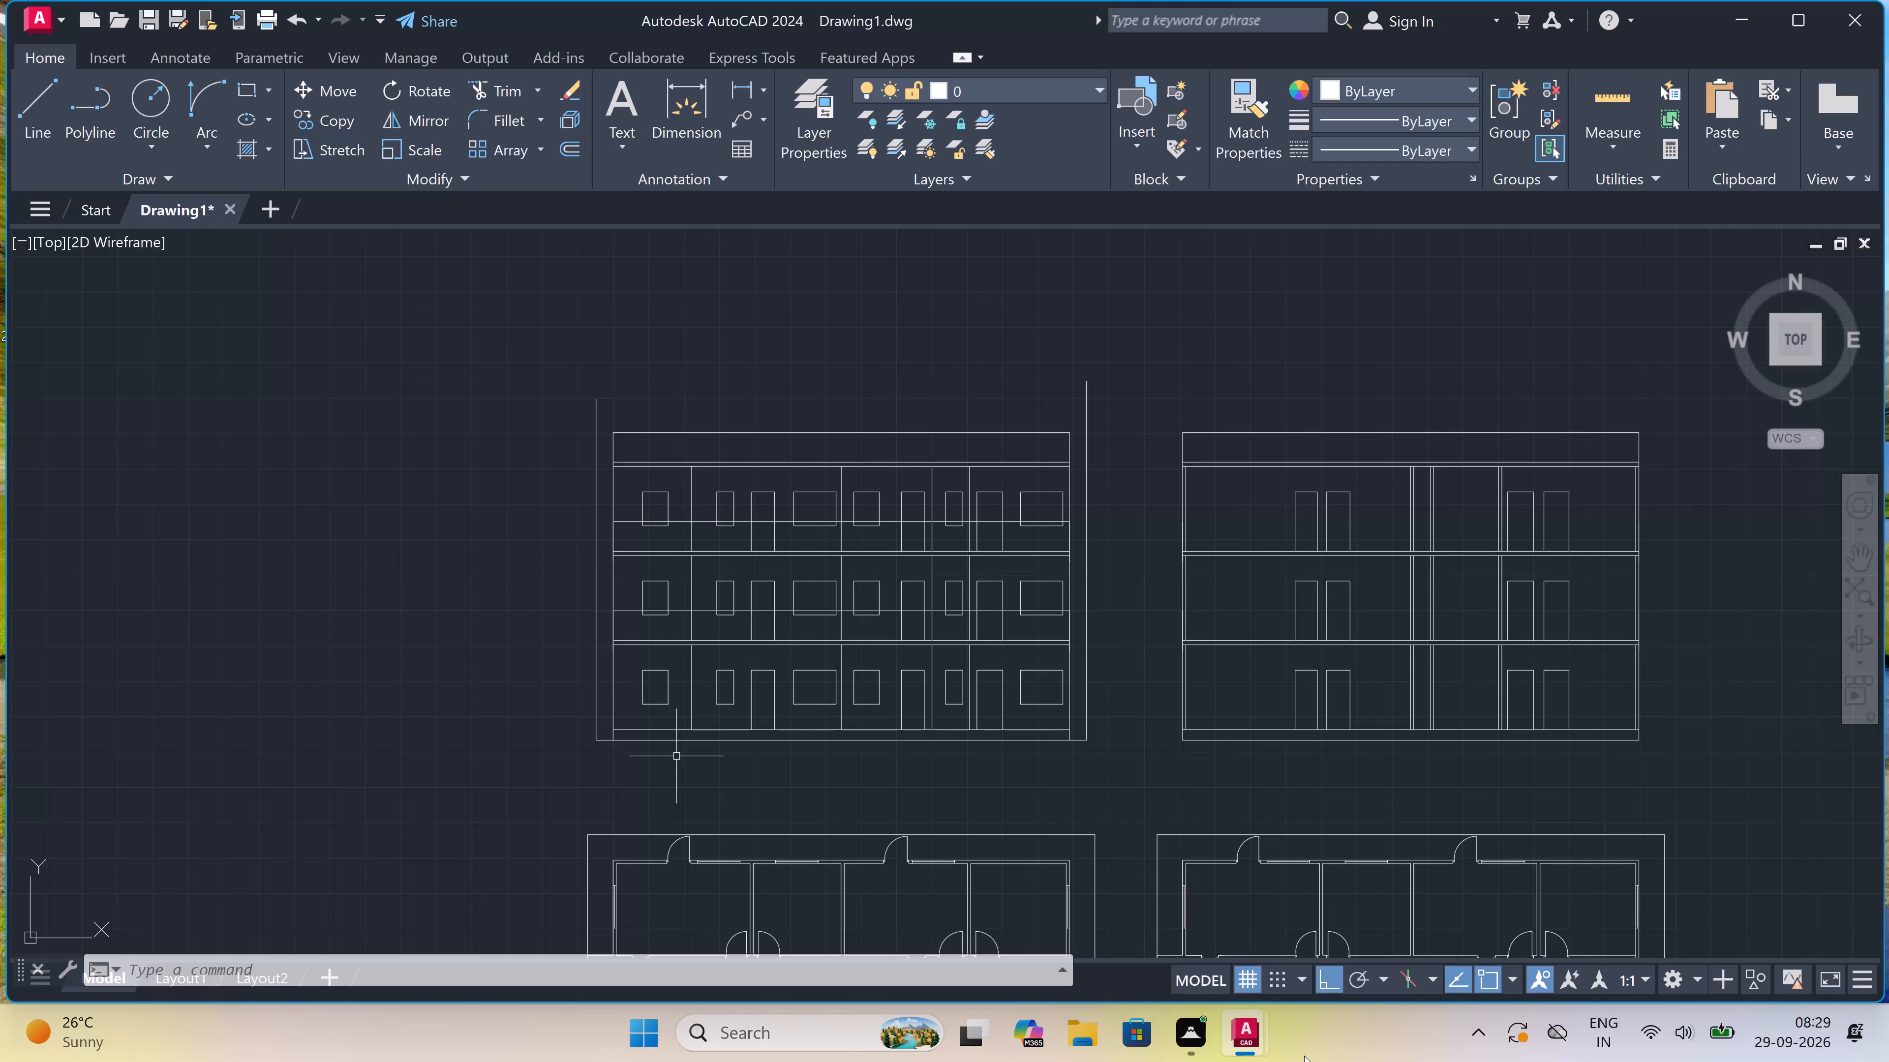
# Examine the three-storey elevation and the neighbouring section above the floor plans.
pyautogui.scroll(1, 1304, 1056)
pyautogui.scroll(-2, 1304, 1056)
pyautogui.scroll(-3, 993, 509)
pyautogui.scroll(3, 994, 508)
pyautogui.scroll(-1, 994, 507)
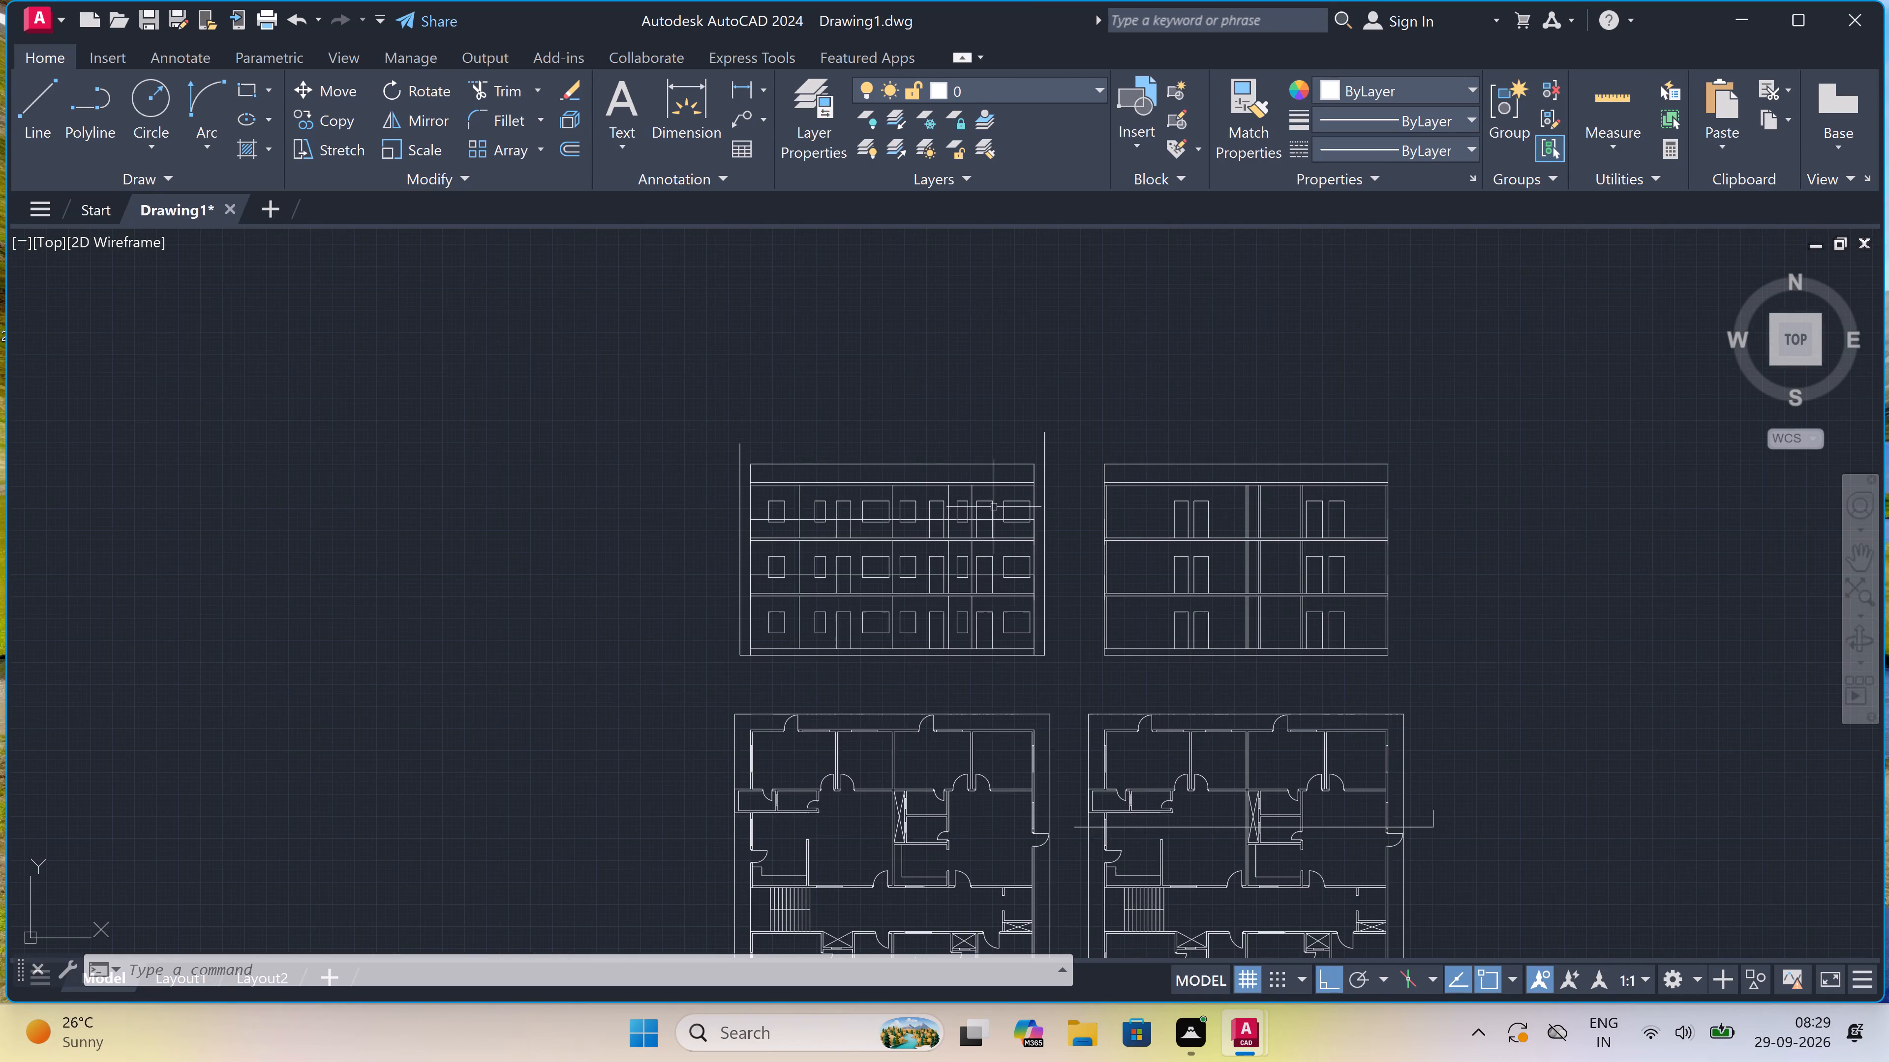
pyautogui.scroll(1, 994, 507)
pyautogui.scroll(-2, 994, 507)
pyautogui.scroll(1, 994, 504)
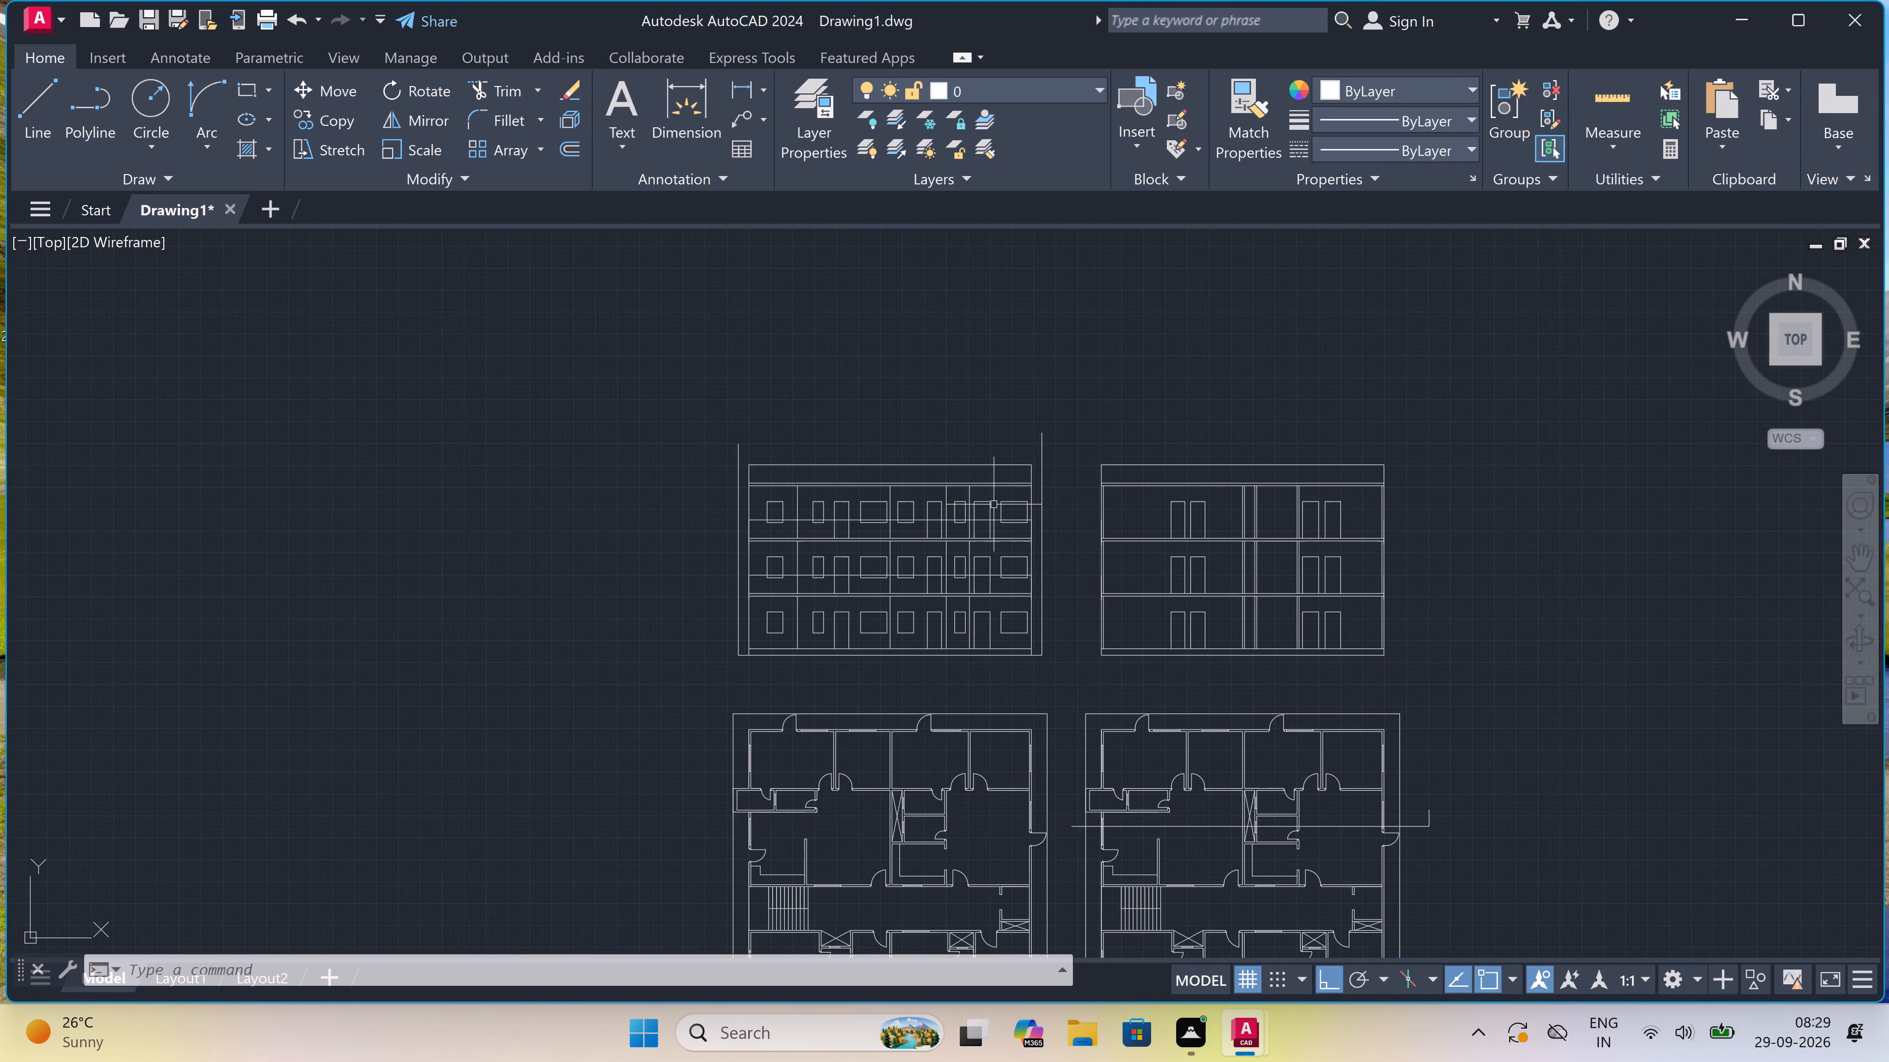
pyautogui.scroll(-1, 994, 504)
pyautogui.scroll(2, 994, 504)
pyautogui.scroll(-2, 994, 504)
pyautogui.scroll(1, 994, 503)
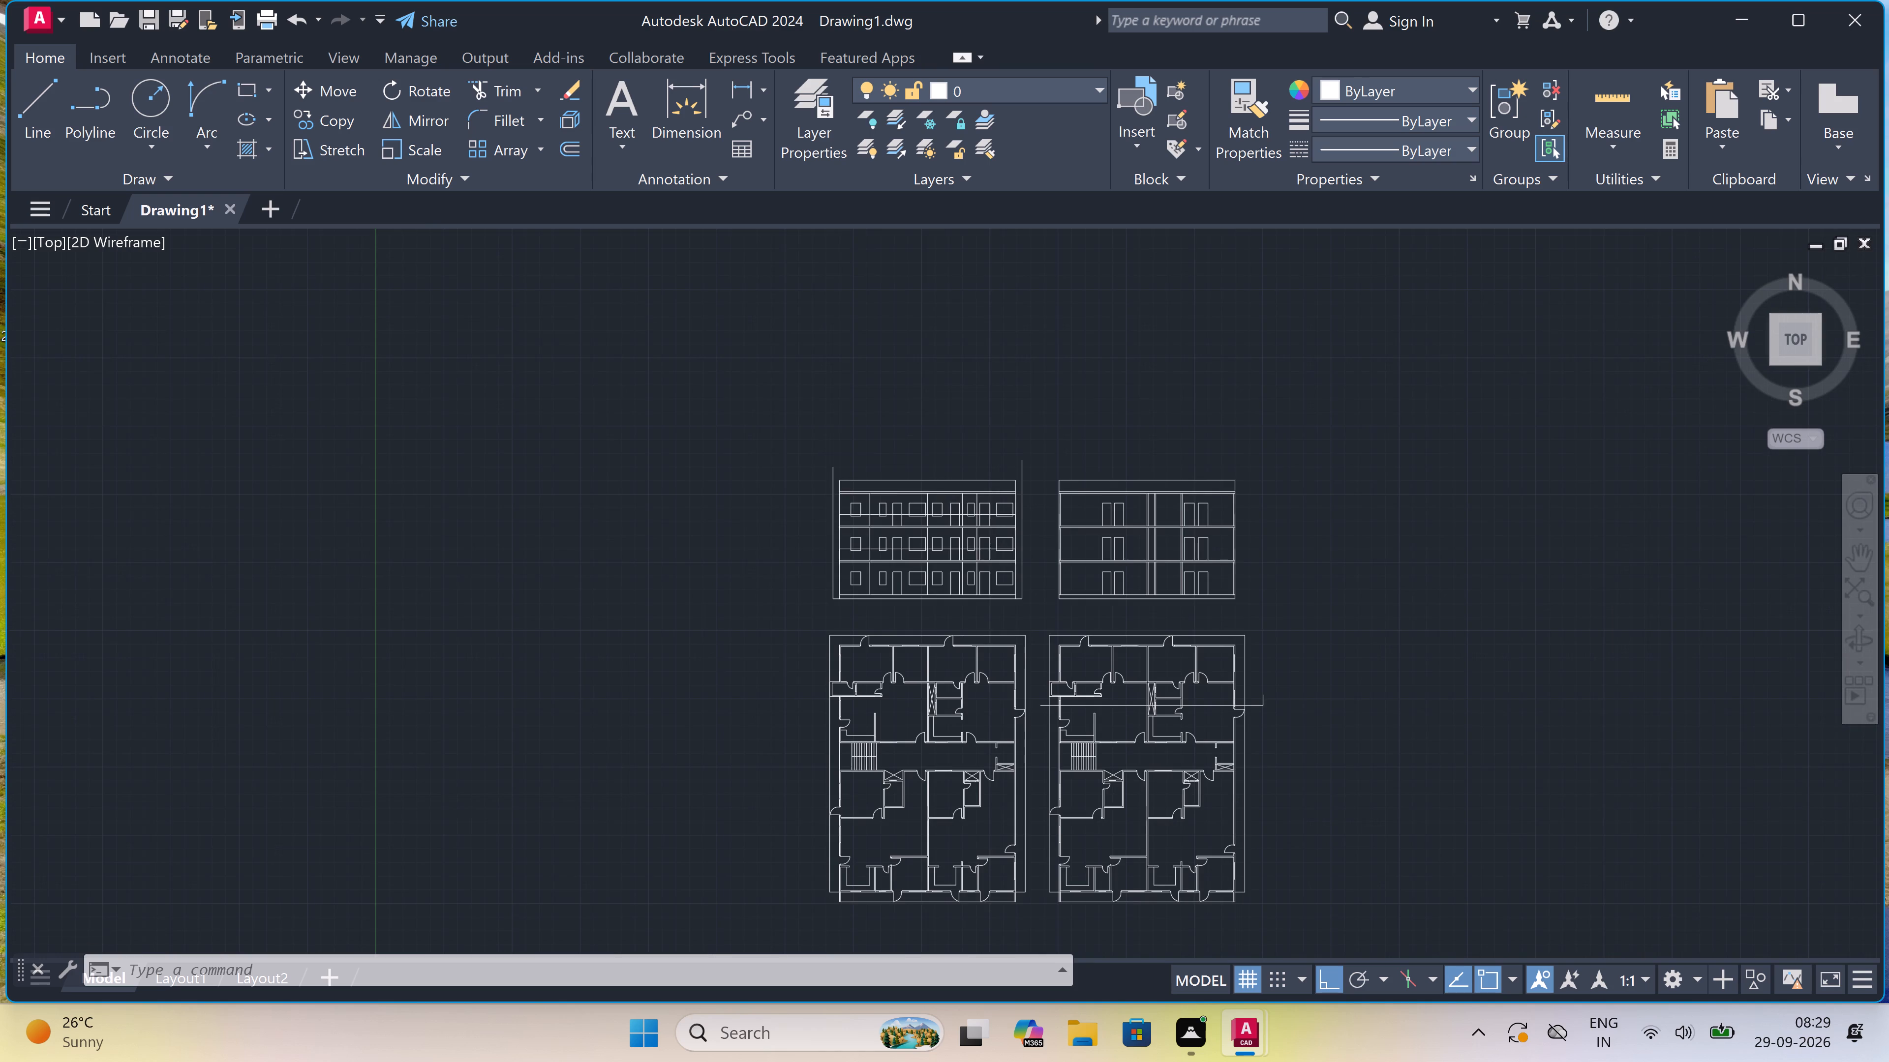
pyautogui.scroll(3, 994, 503)
pyautogui.scroll(-1, 996, 499)
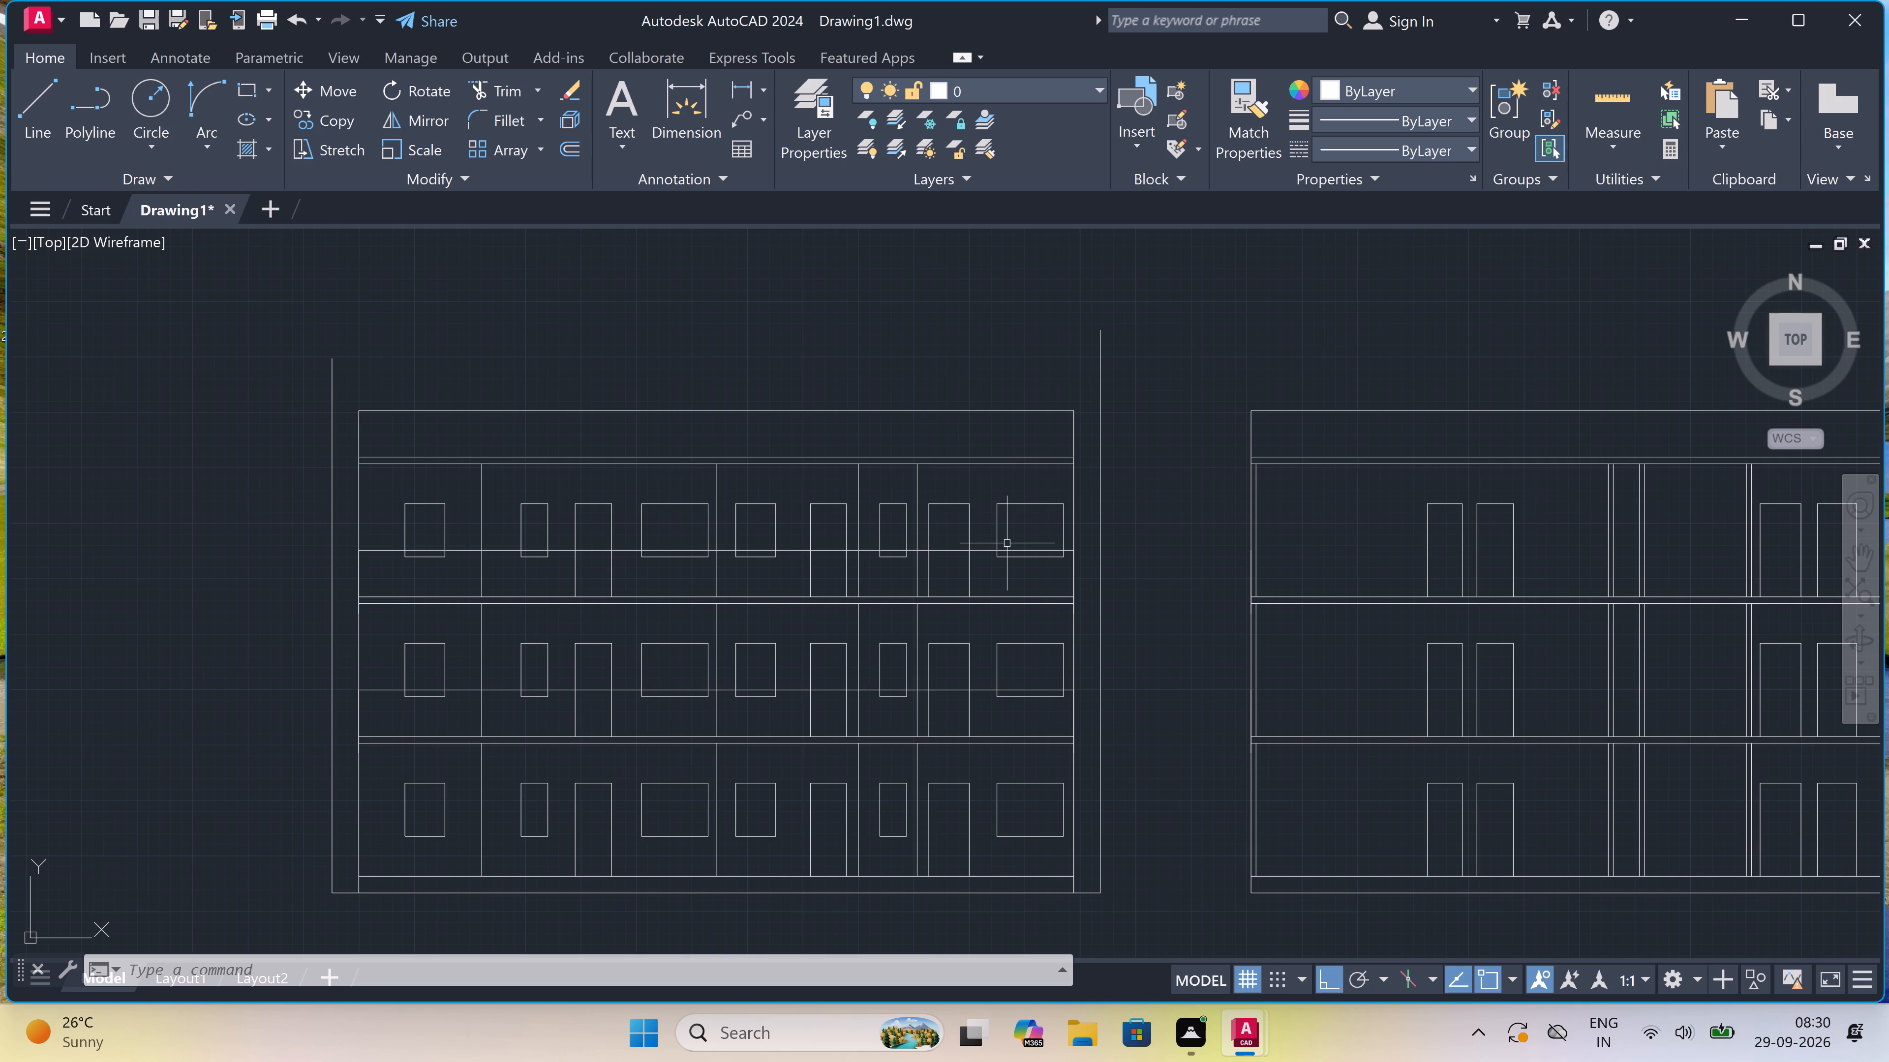
pyautogui.scroll(-1, 1007, 543)
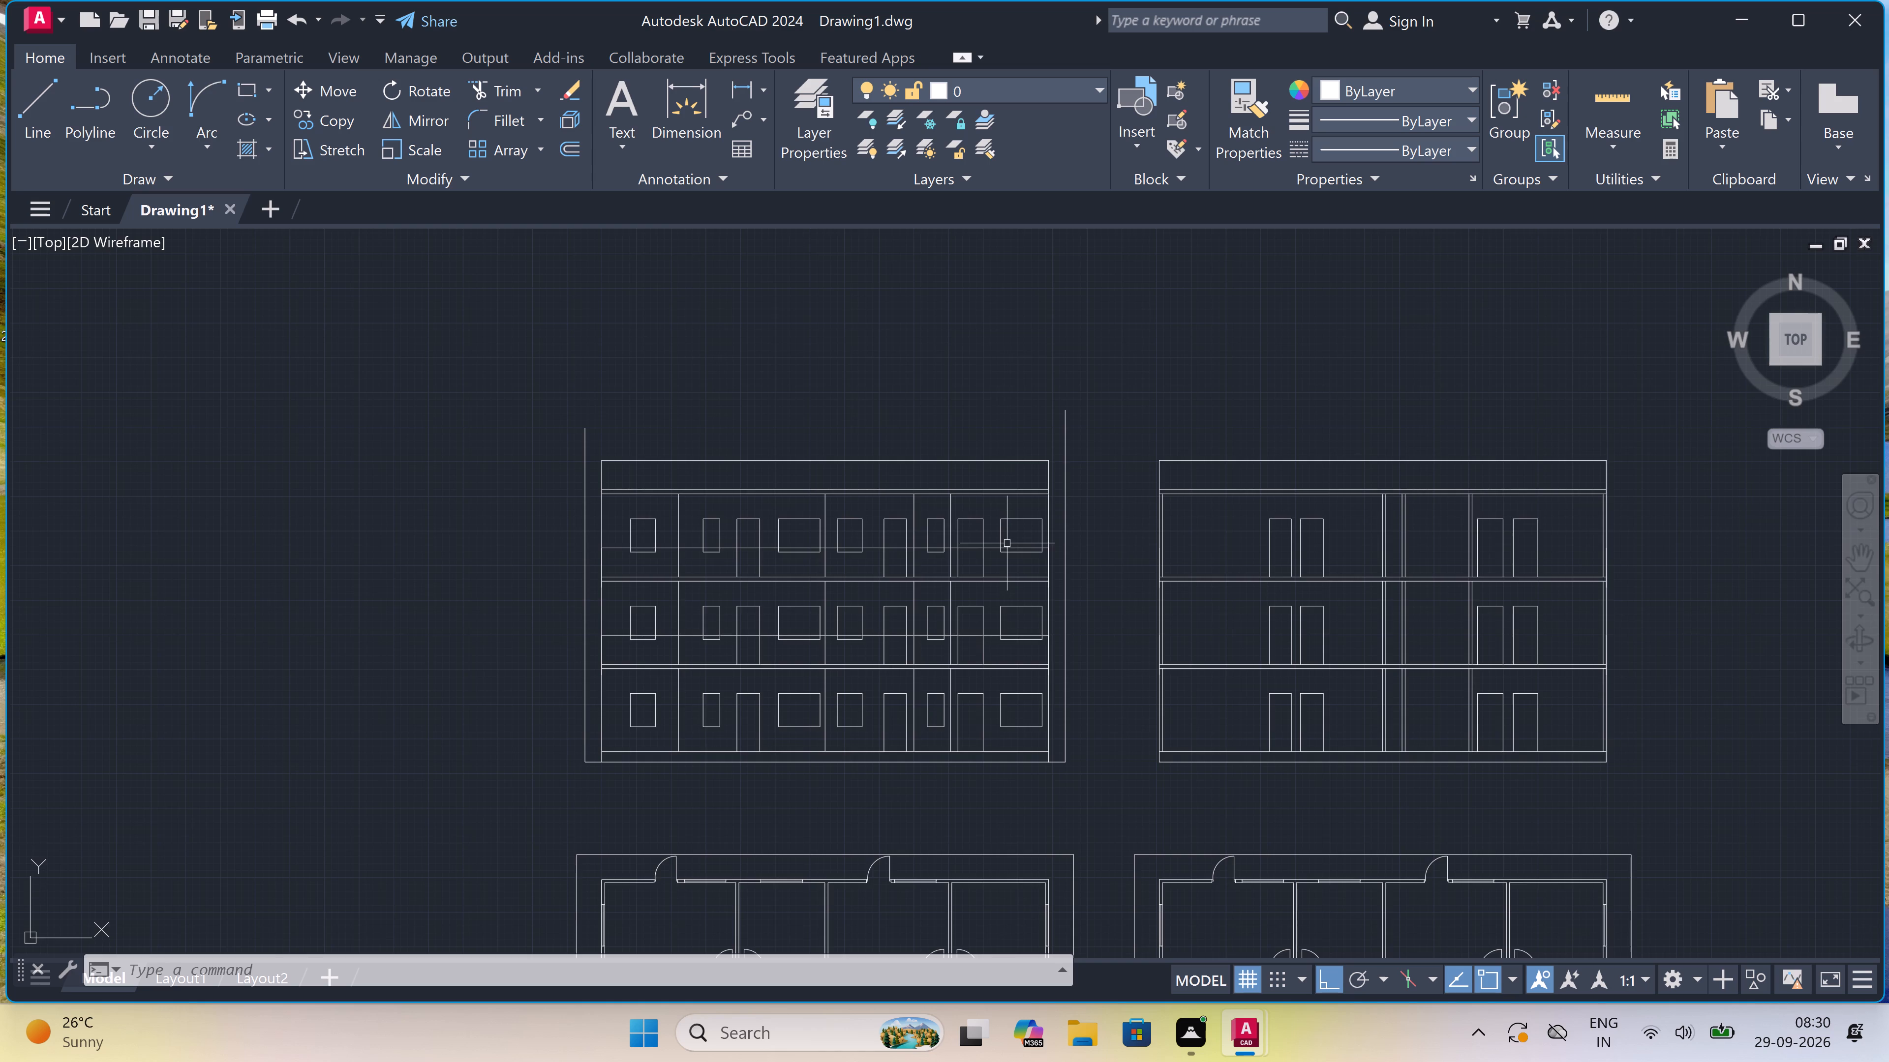
pyautogui.scroll(2, 1005, 545)
pyautogui.scroll(-2, 1003, 546)
pyautogui.scroll(1, 1003, 546)
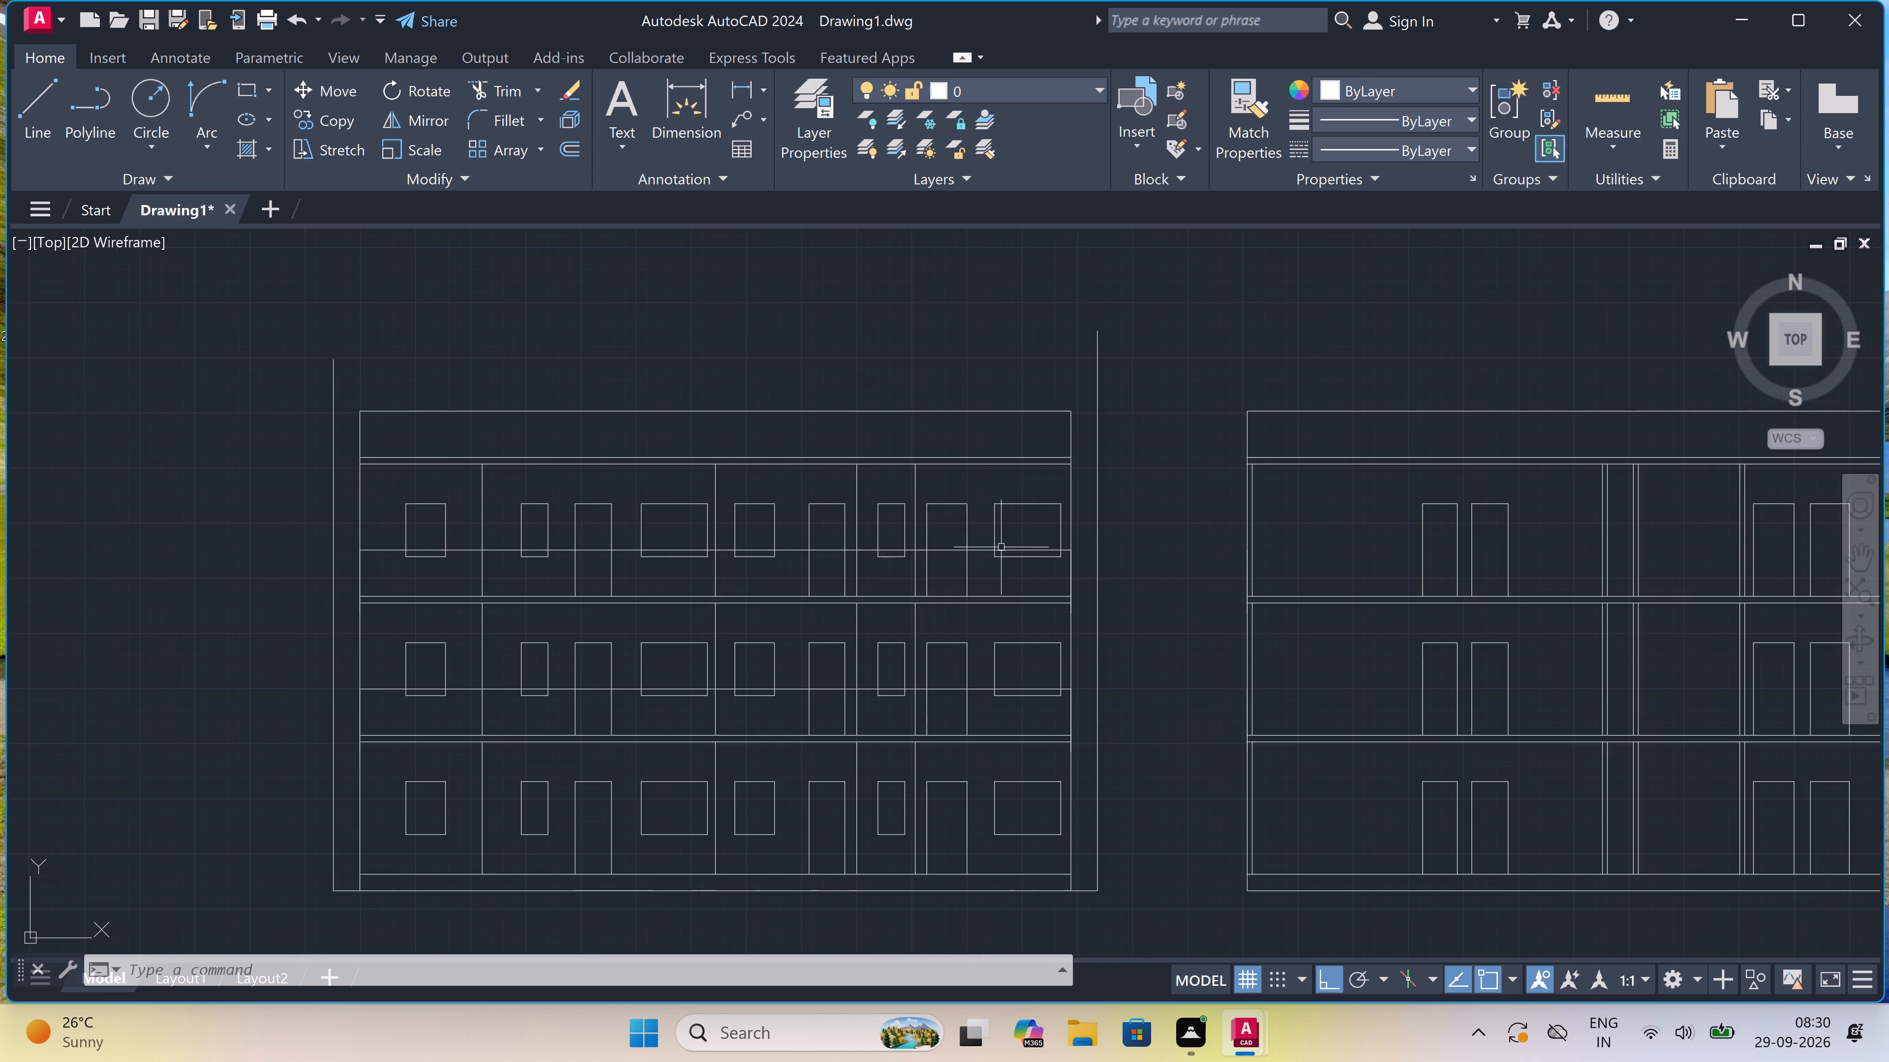
pyautogui.scroll(-1, 1001, 547)
pyautogui.scroll(1, 1001, 547)
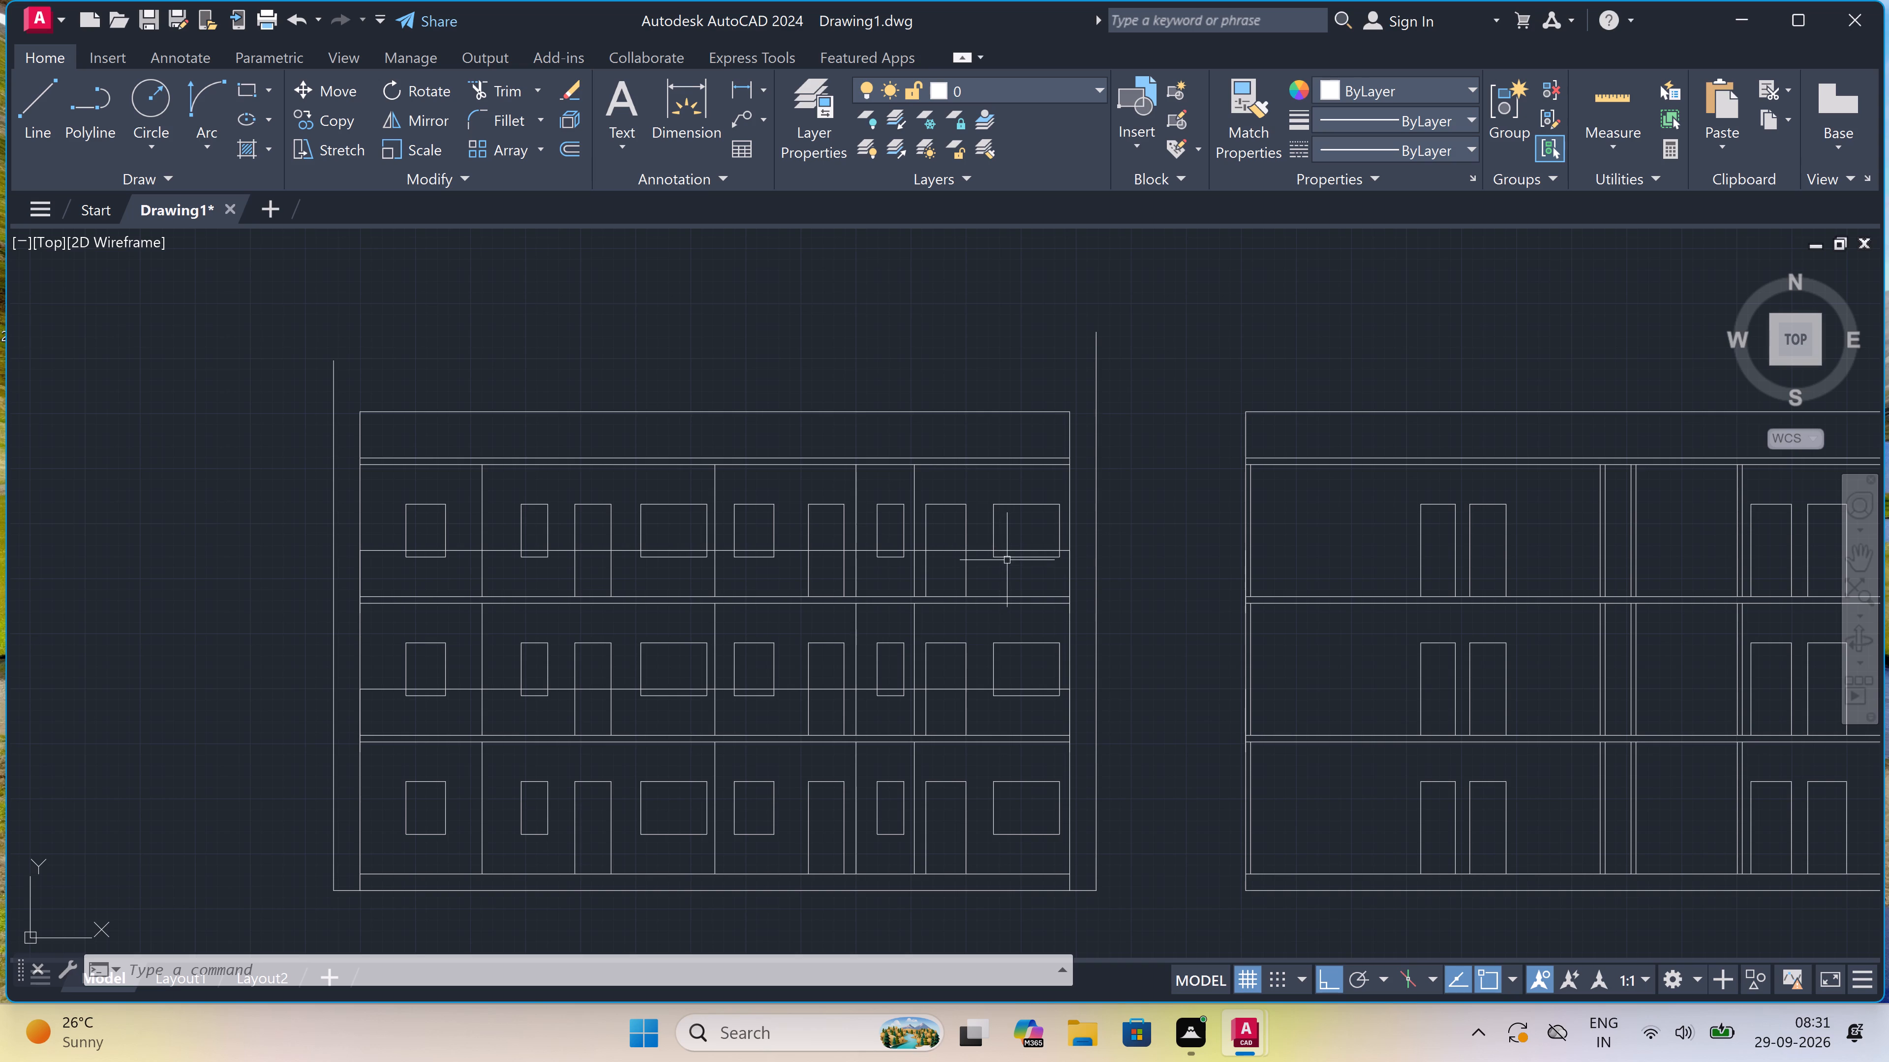
pyautogui.scroll(-2, 991, 473)
pyautogui.scroll(2, 946, 419)
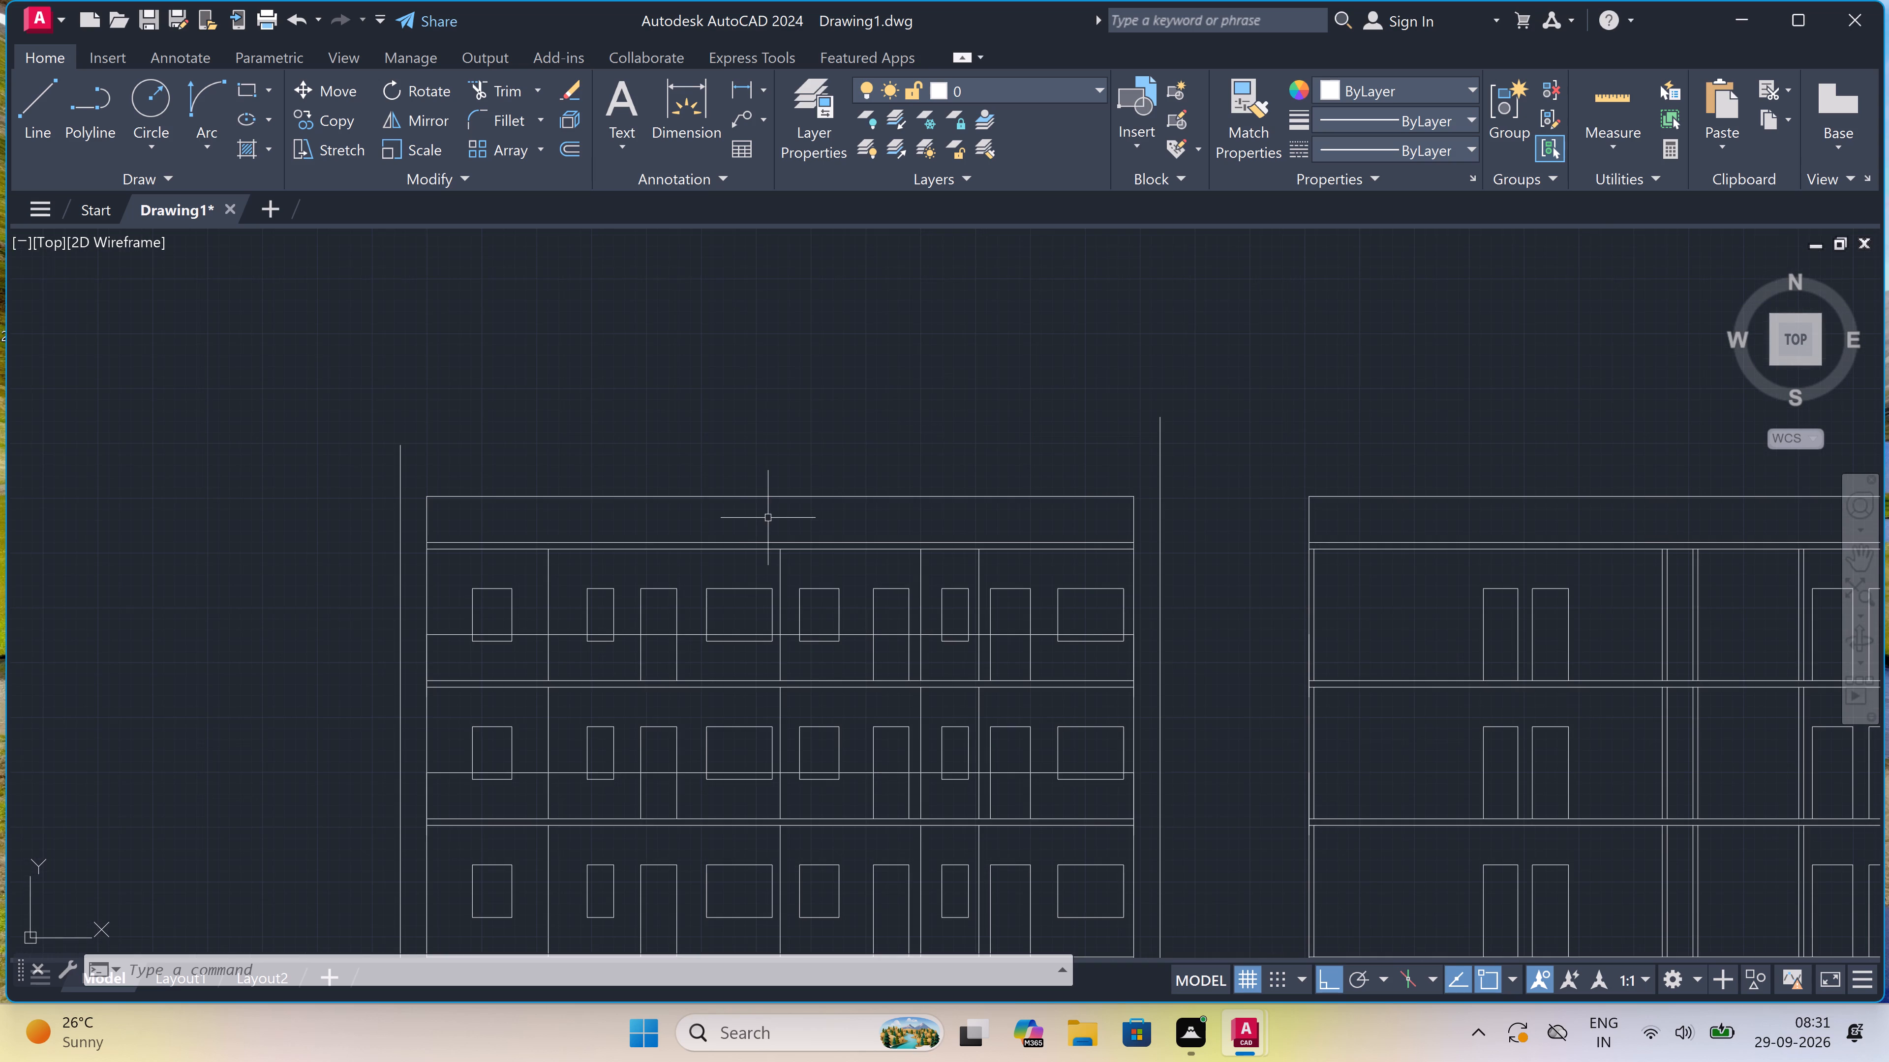
pyautogui.scroll(-1, 747, 525)
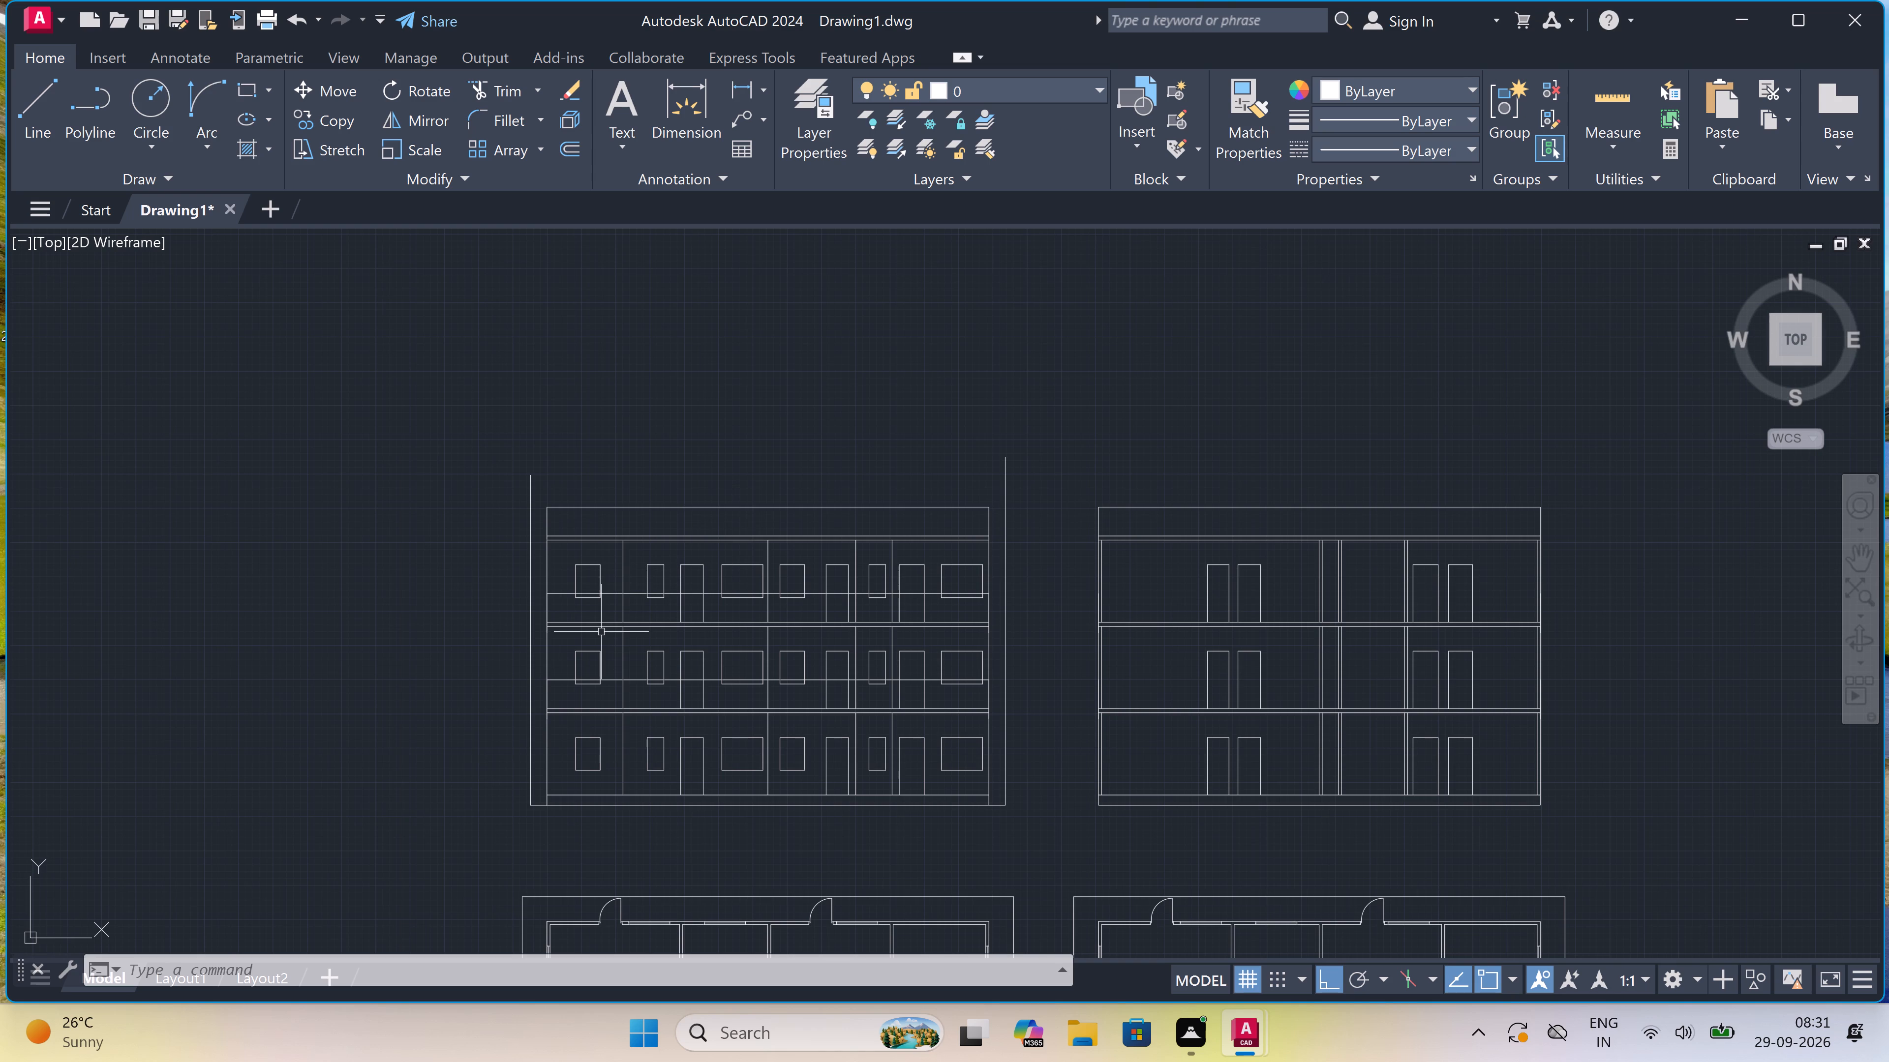
# Extend the left elevation's horizontal roof, floor slab and intermediate lines to the outer vertical line at its left end.
pyautogui.press('e')
pyautogui.press('x')
pyautogui.press('space')
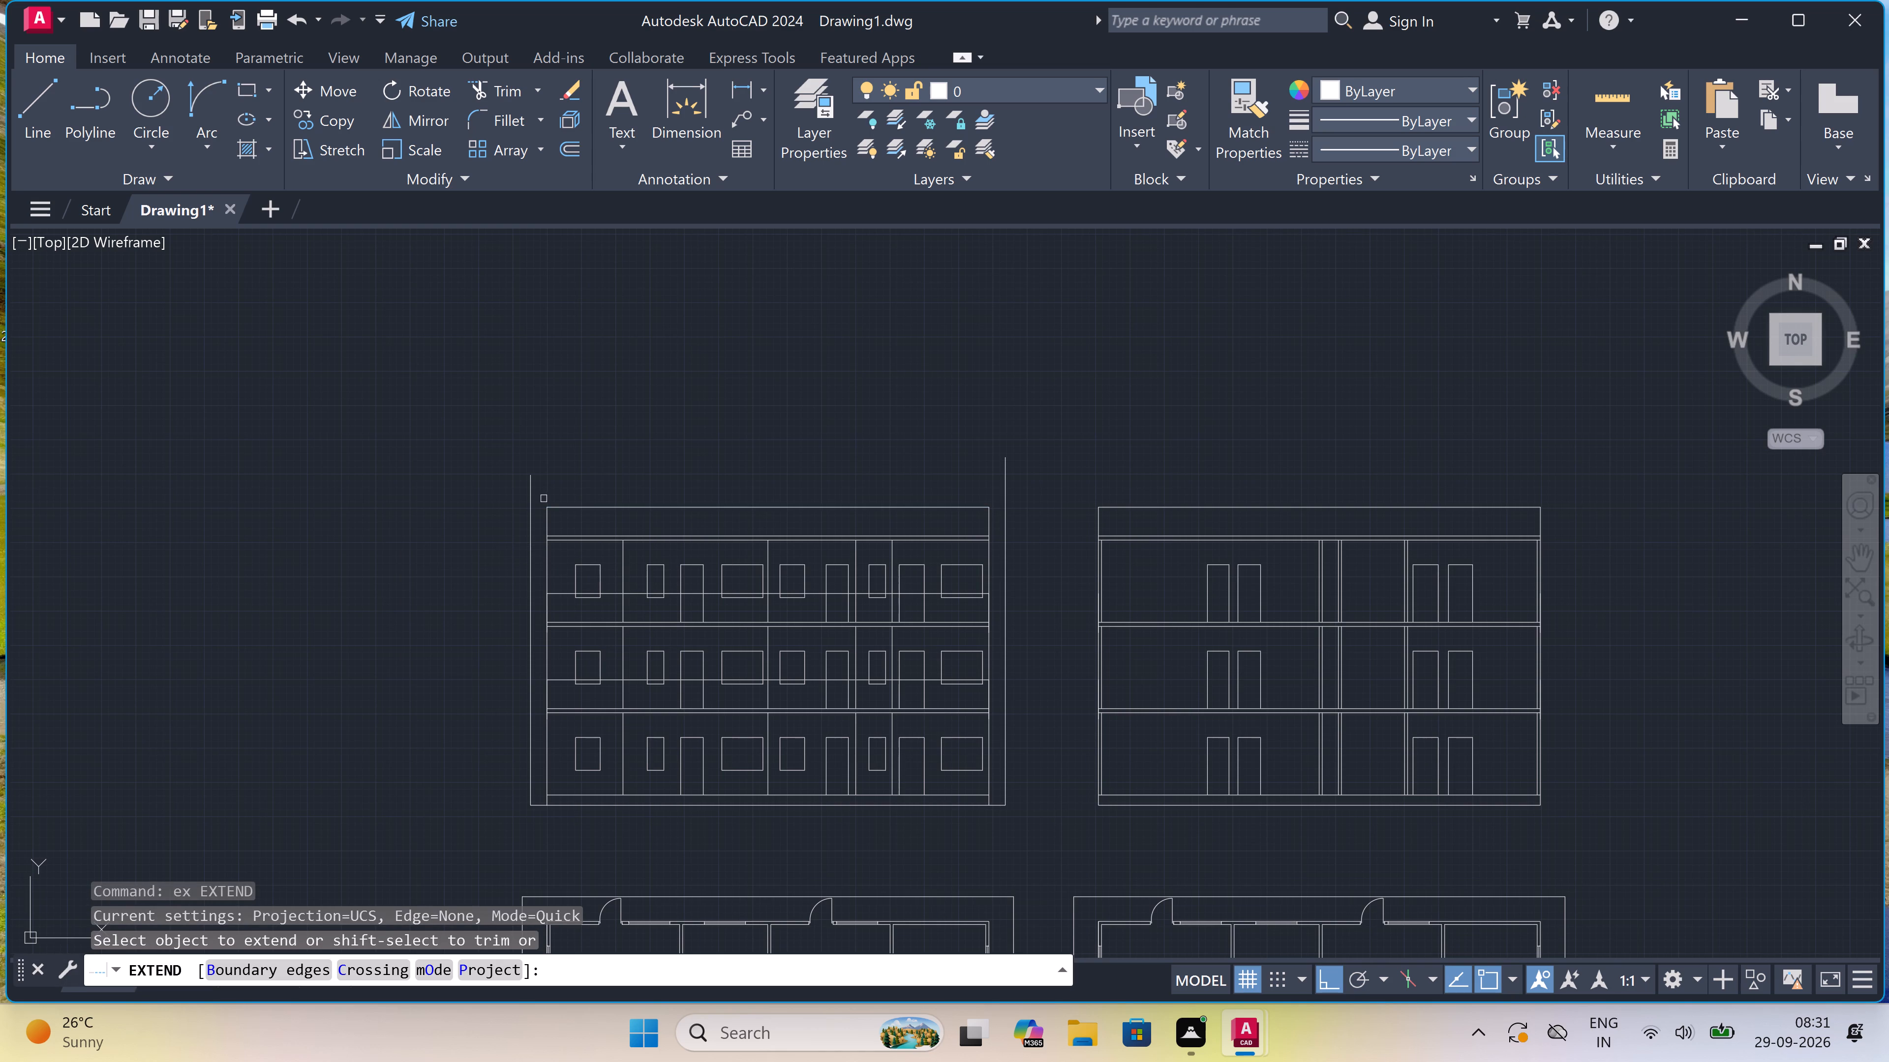
pyautogui.click(568, 481)
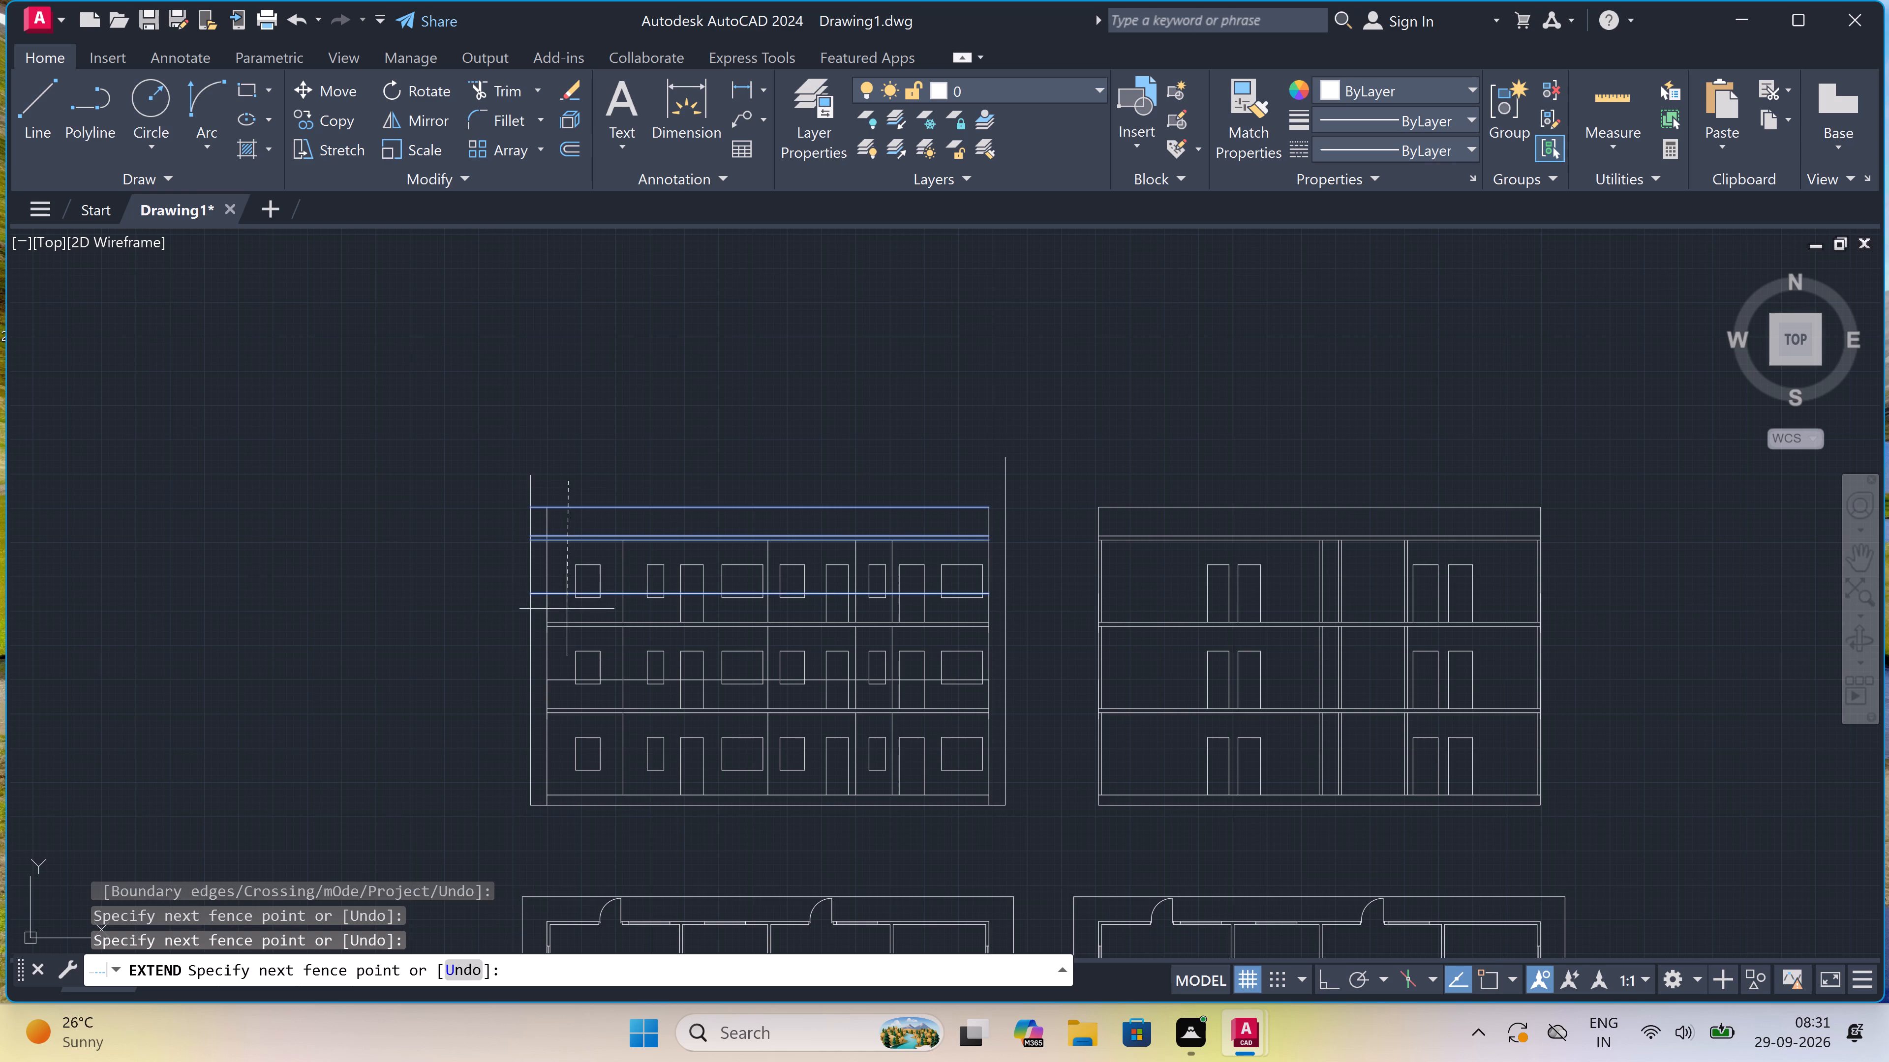
pyautogui.click(566, 734)
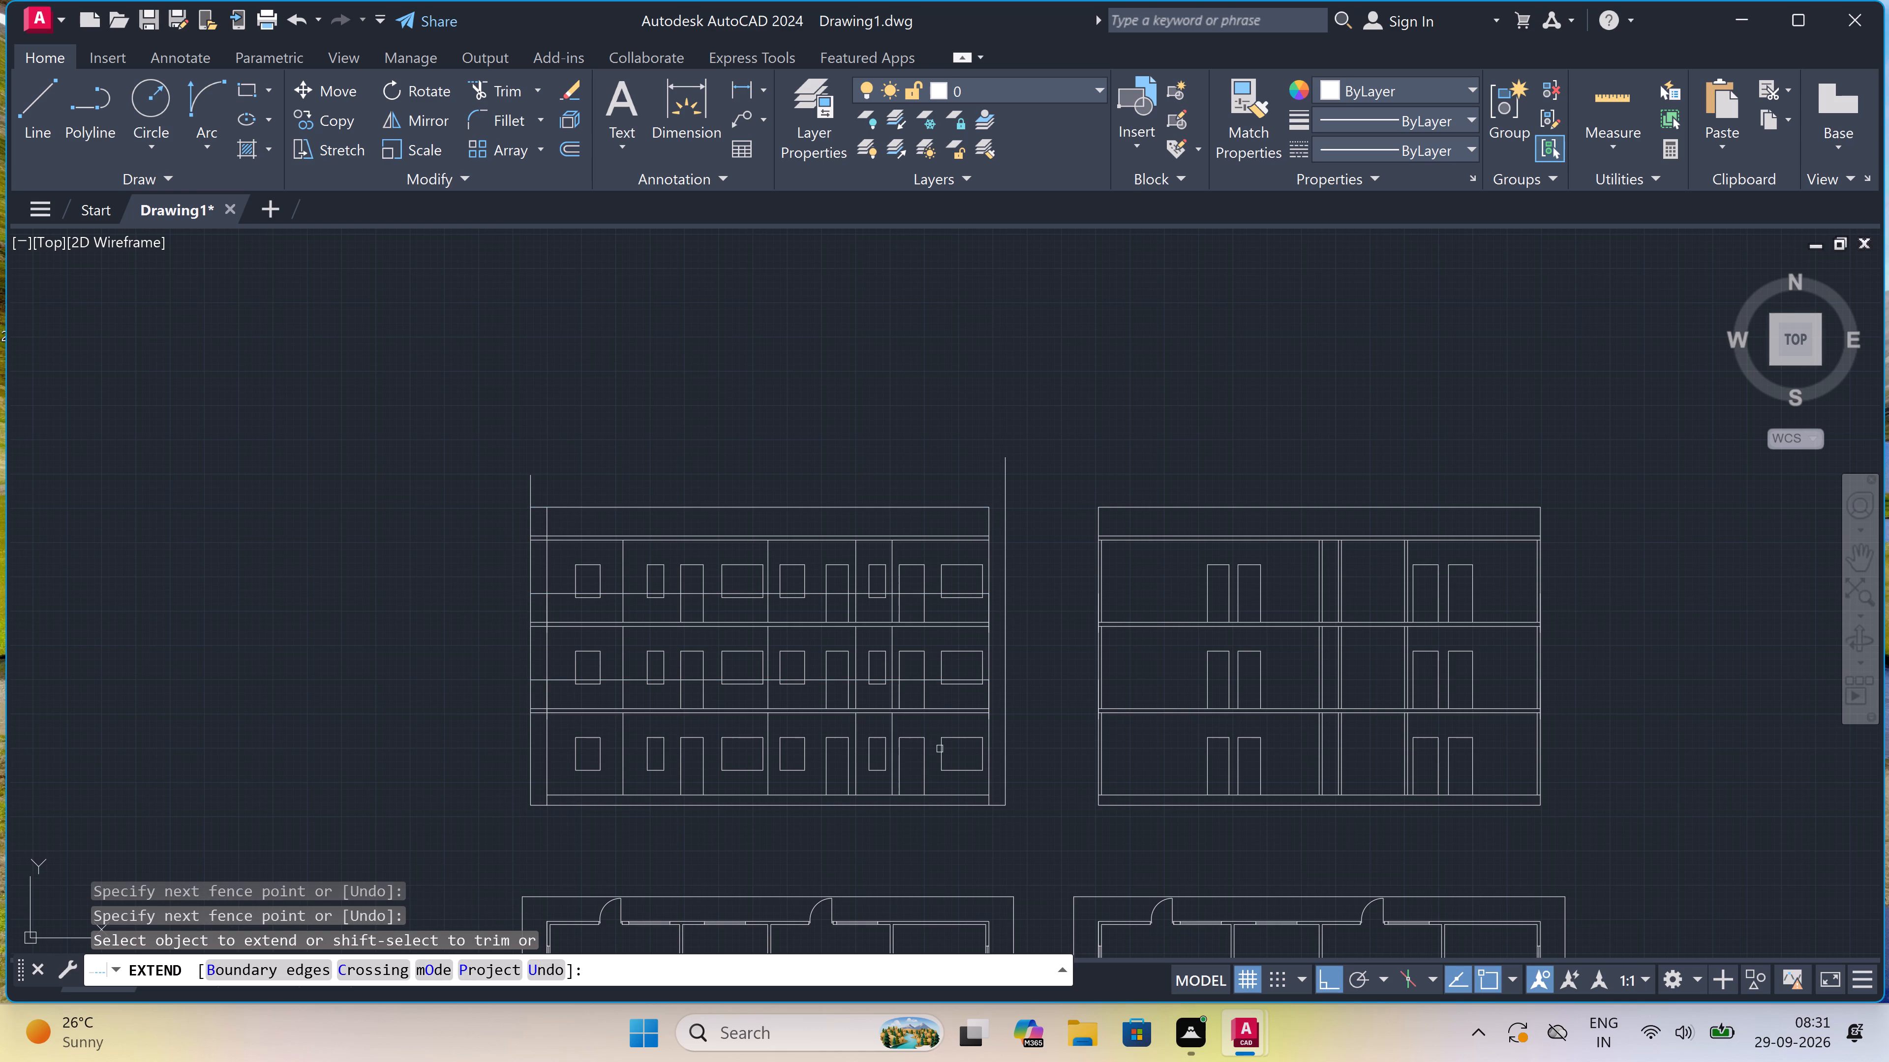
# Extend the same elevation's horizontal floor slab, intermediate and roof lines to the outer vertical line at its right end.
pyautogui.scroll(2, 995, 708)
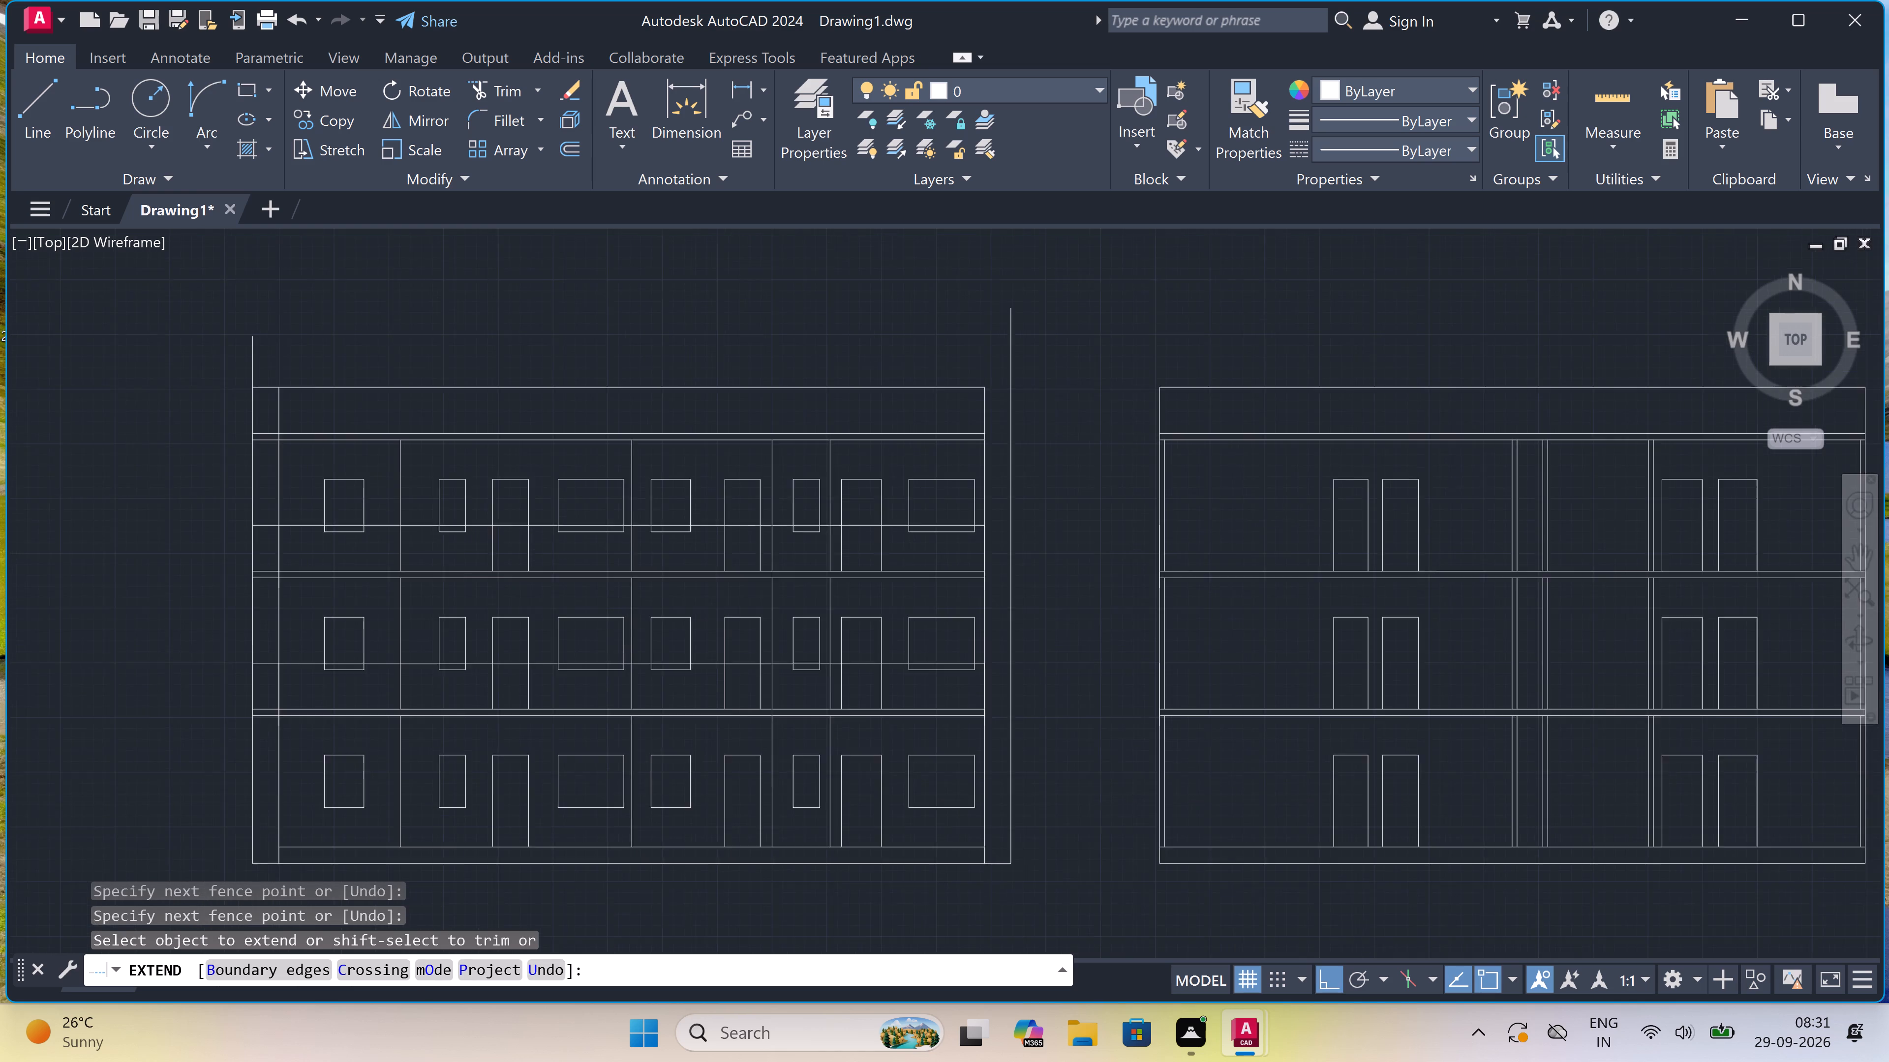
pyautogui.click(966, 736)
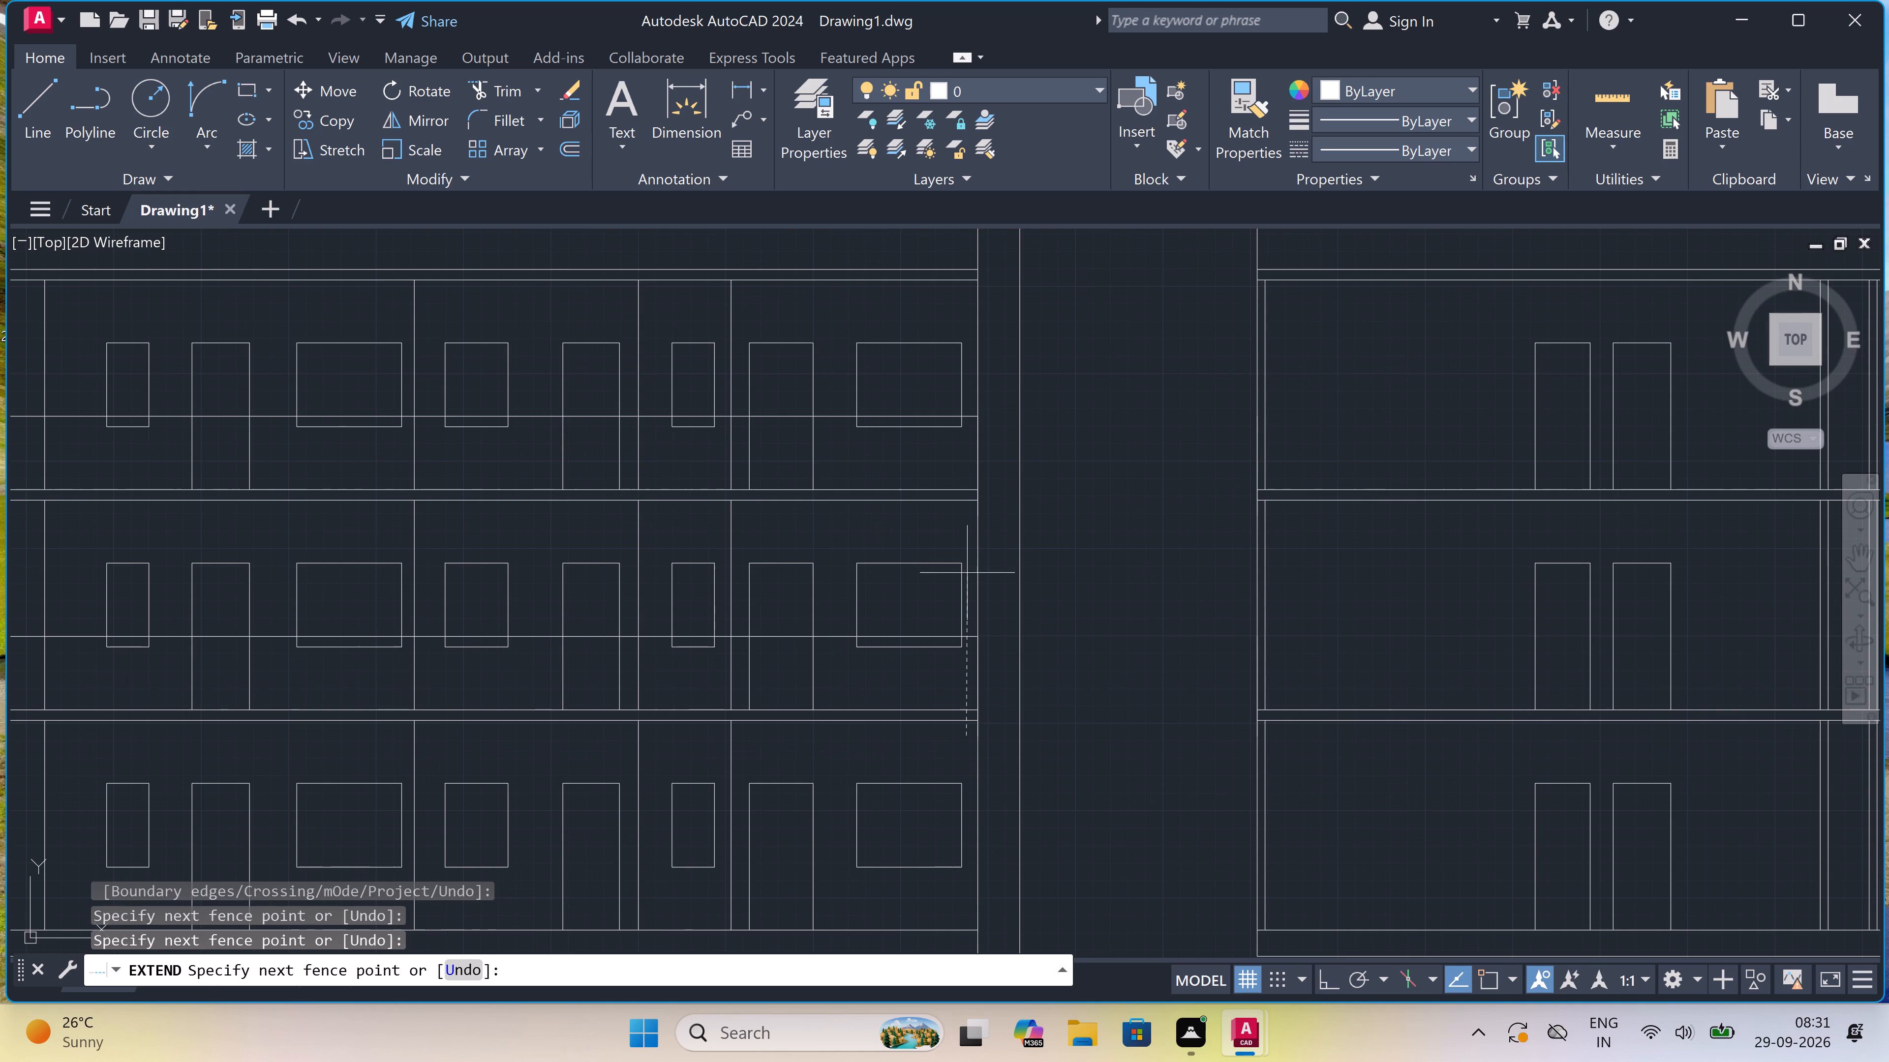
pyautogui.scroll(-2, 982, 413)
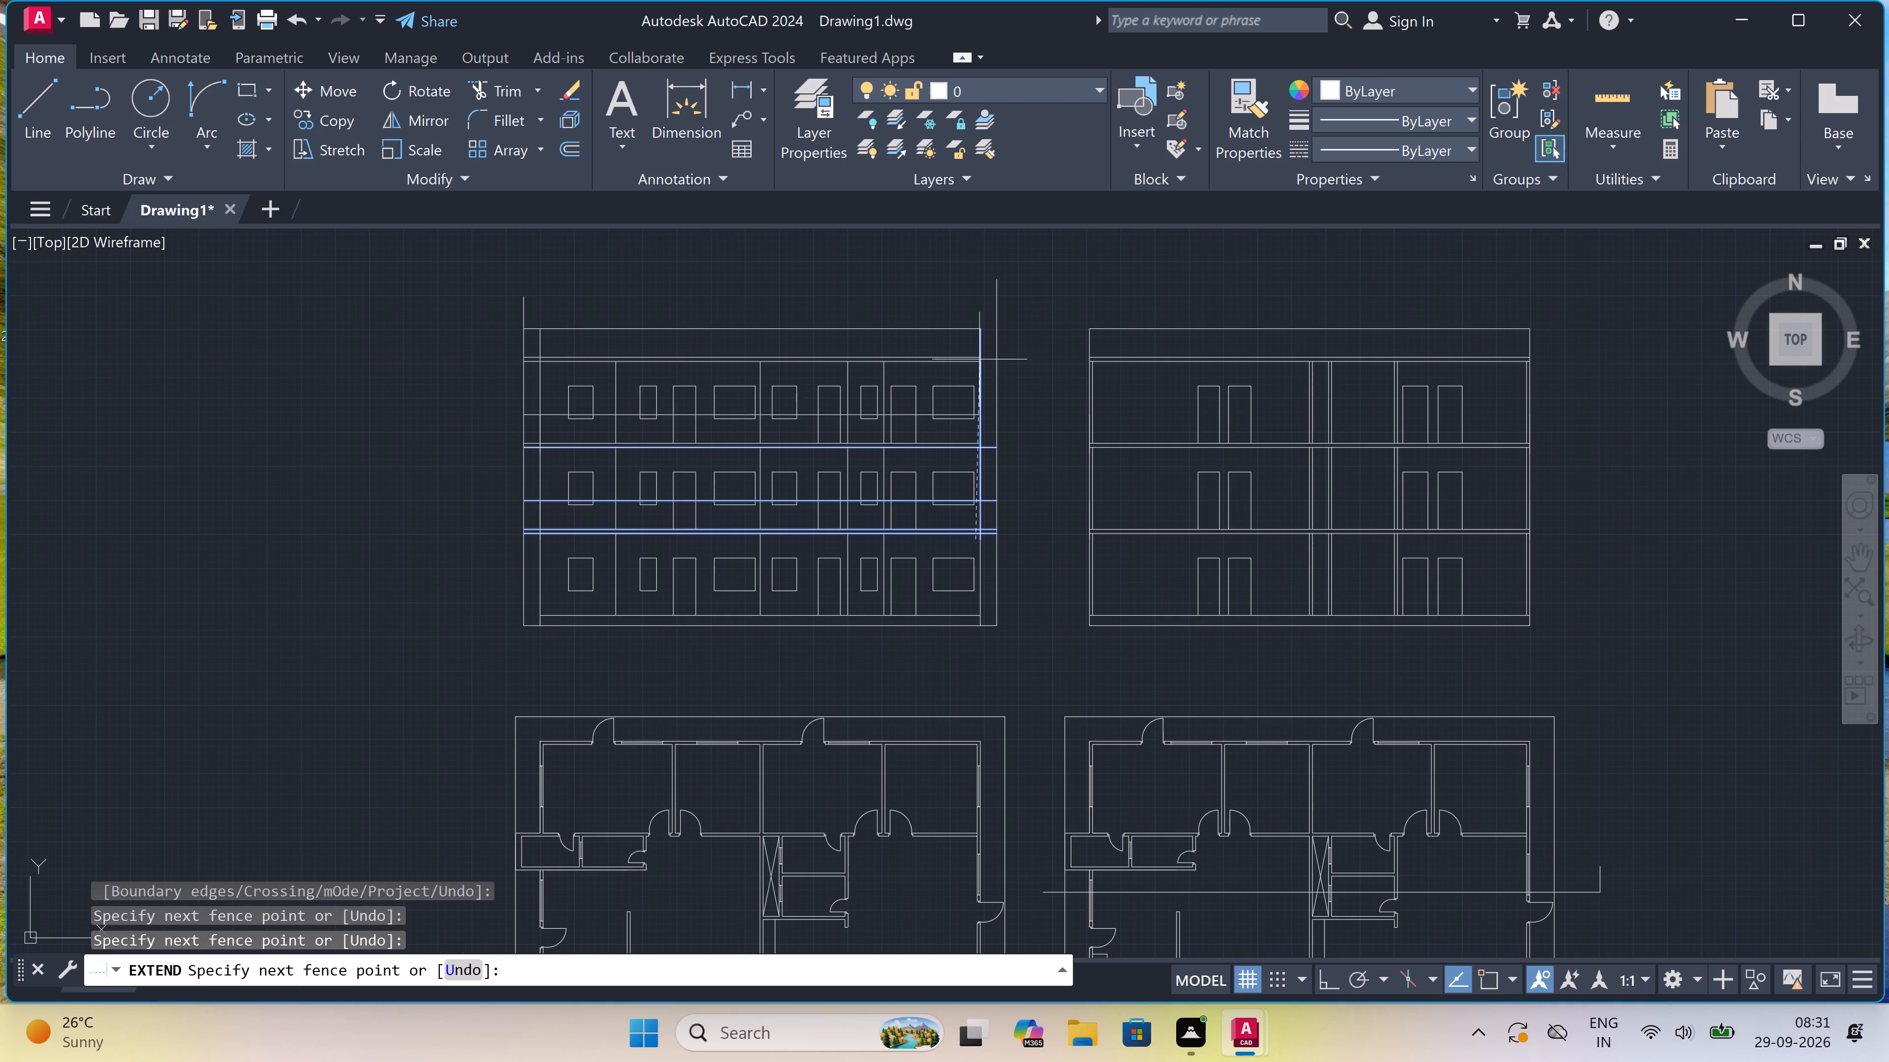
pyautogui.scroll(3, 972, 344)
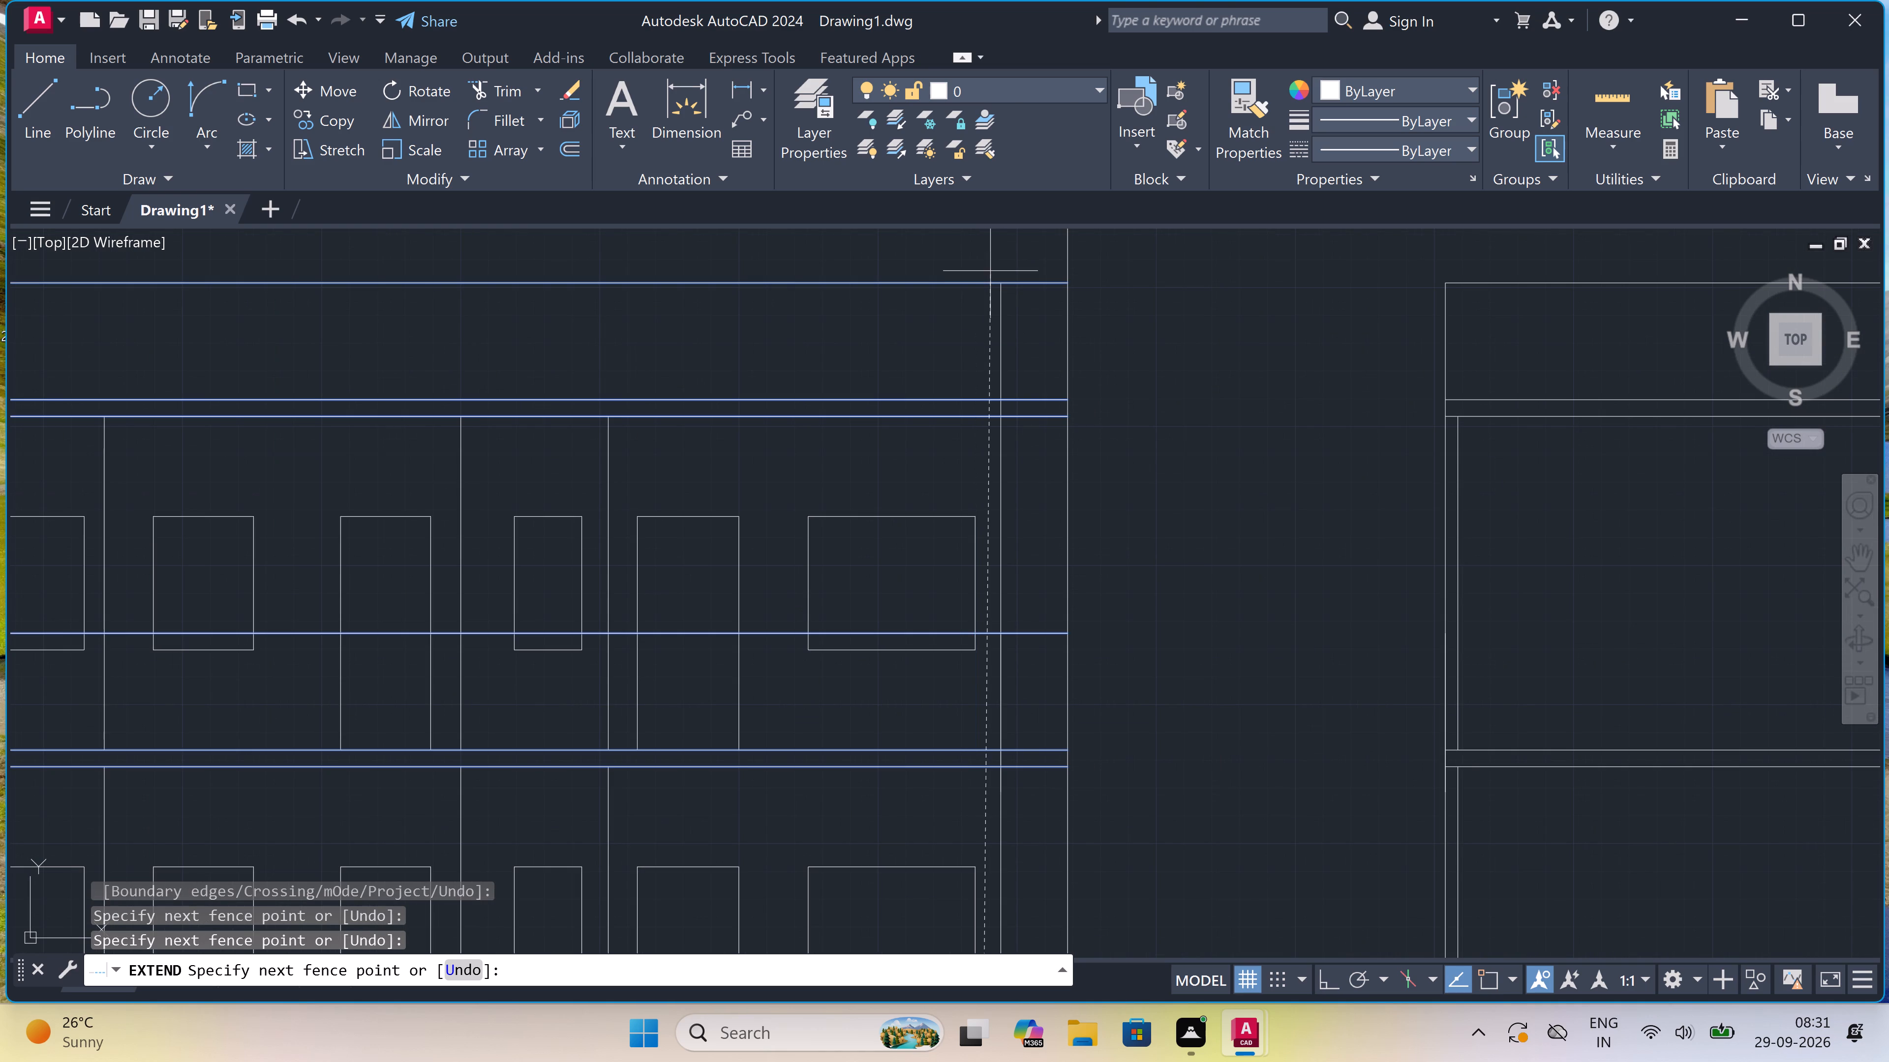
pyautogui.click(1002, 280)
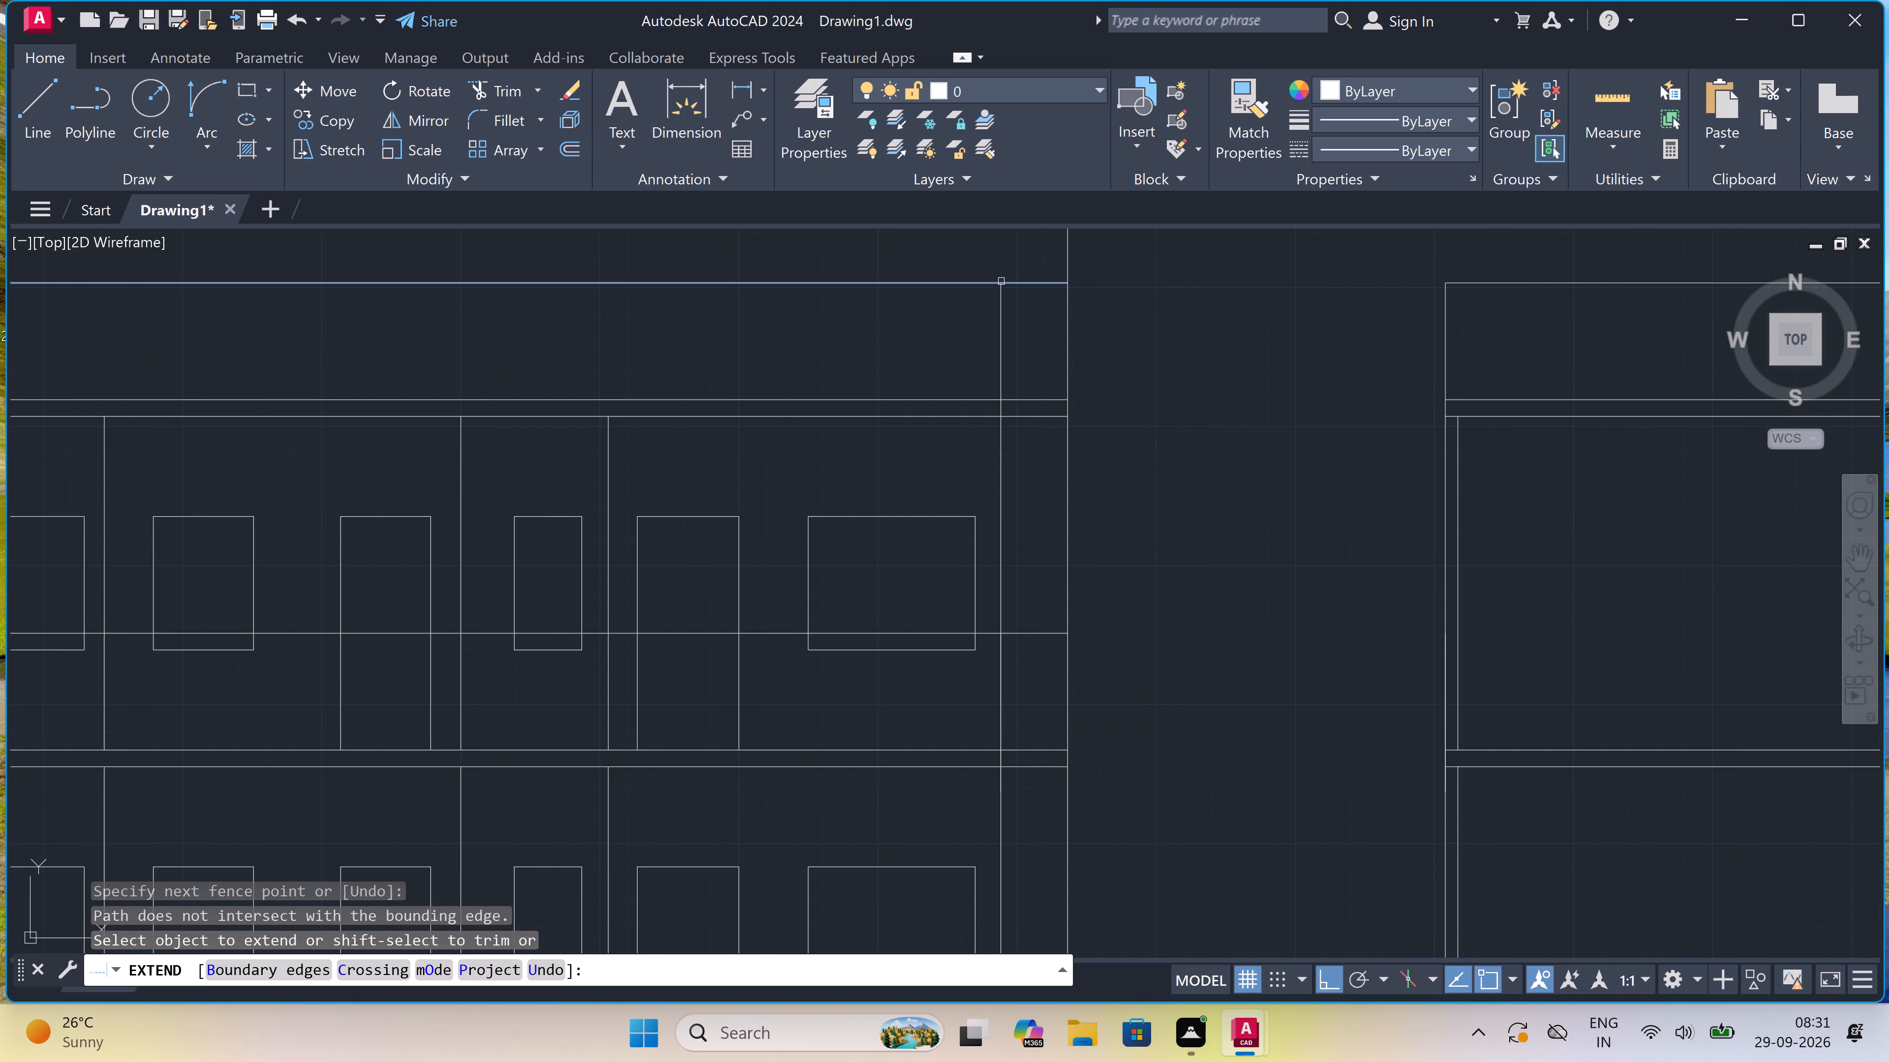
pyautogui.scroll(-3, 973, 330)
pyautogui.scroll(2, 965, 274)
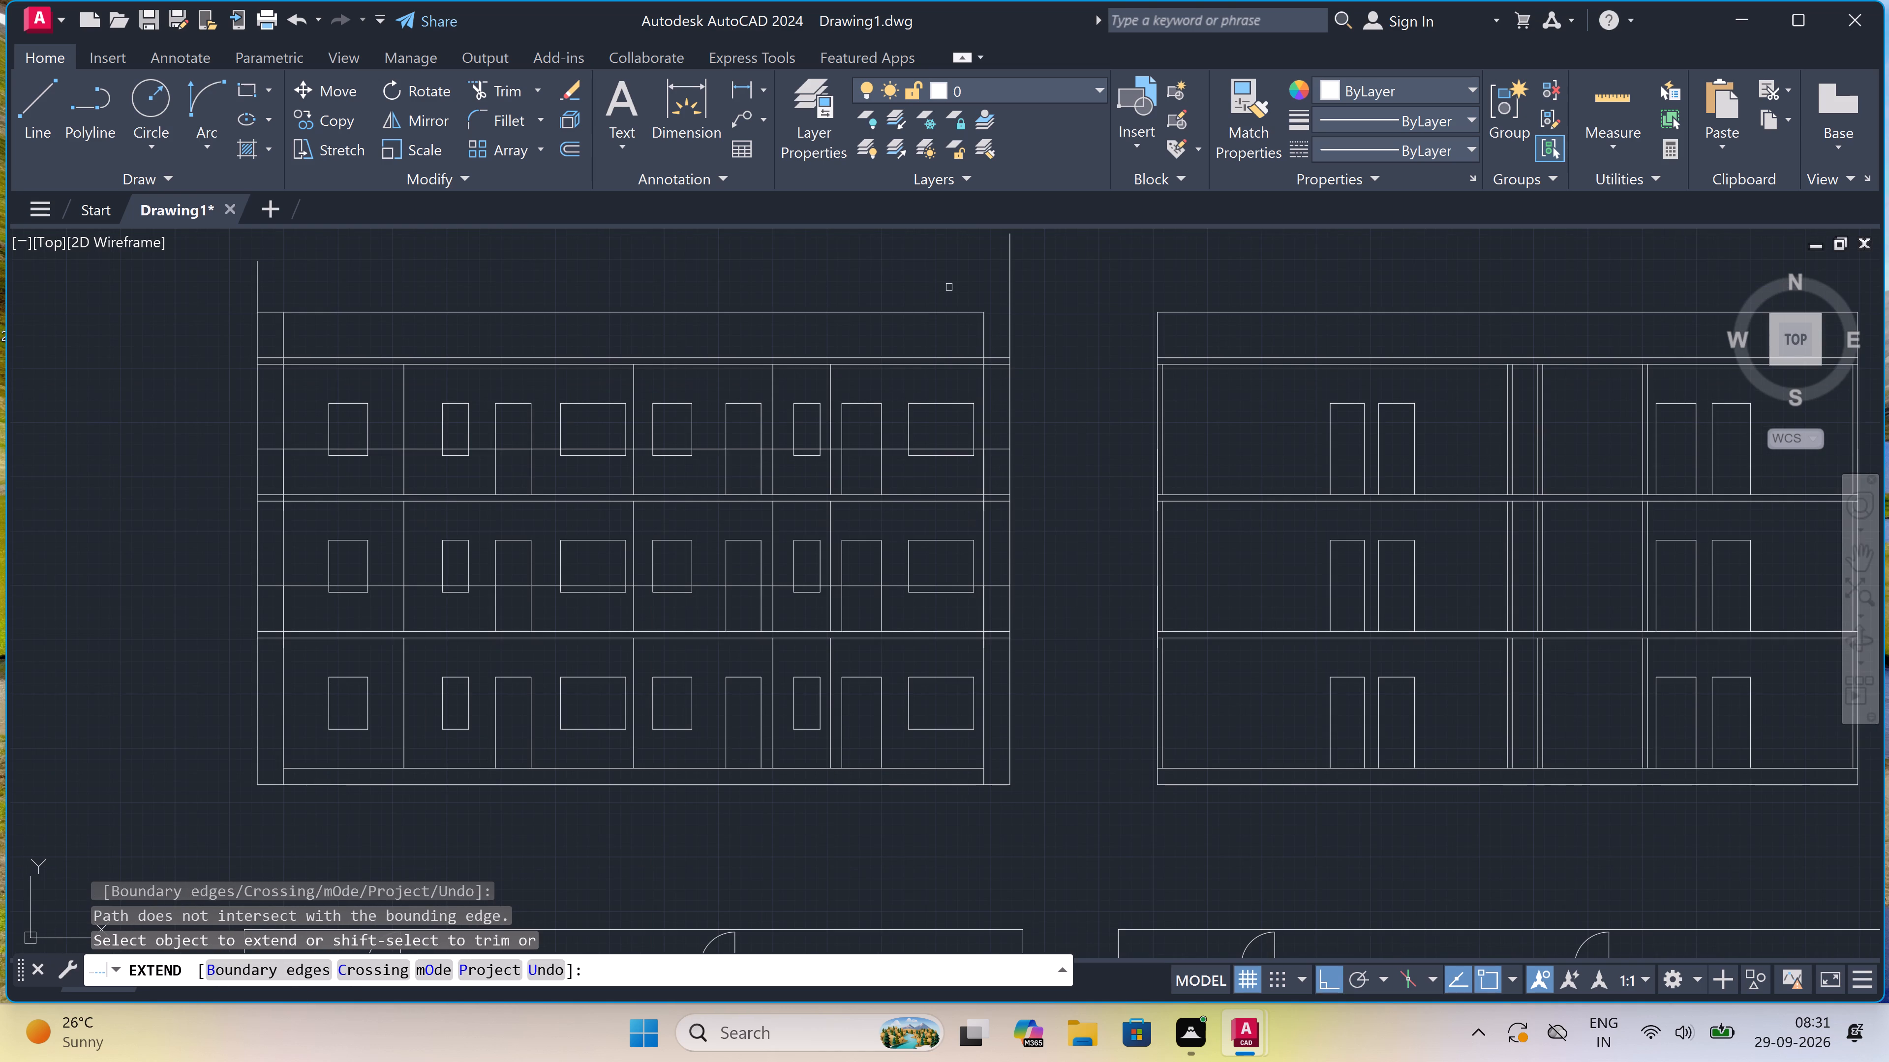
pyautogui.click(971, 302)
pyautogui.click(979, 409)
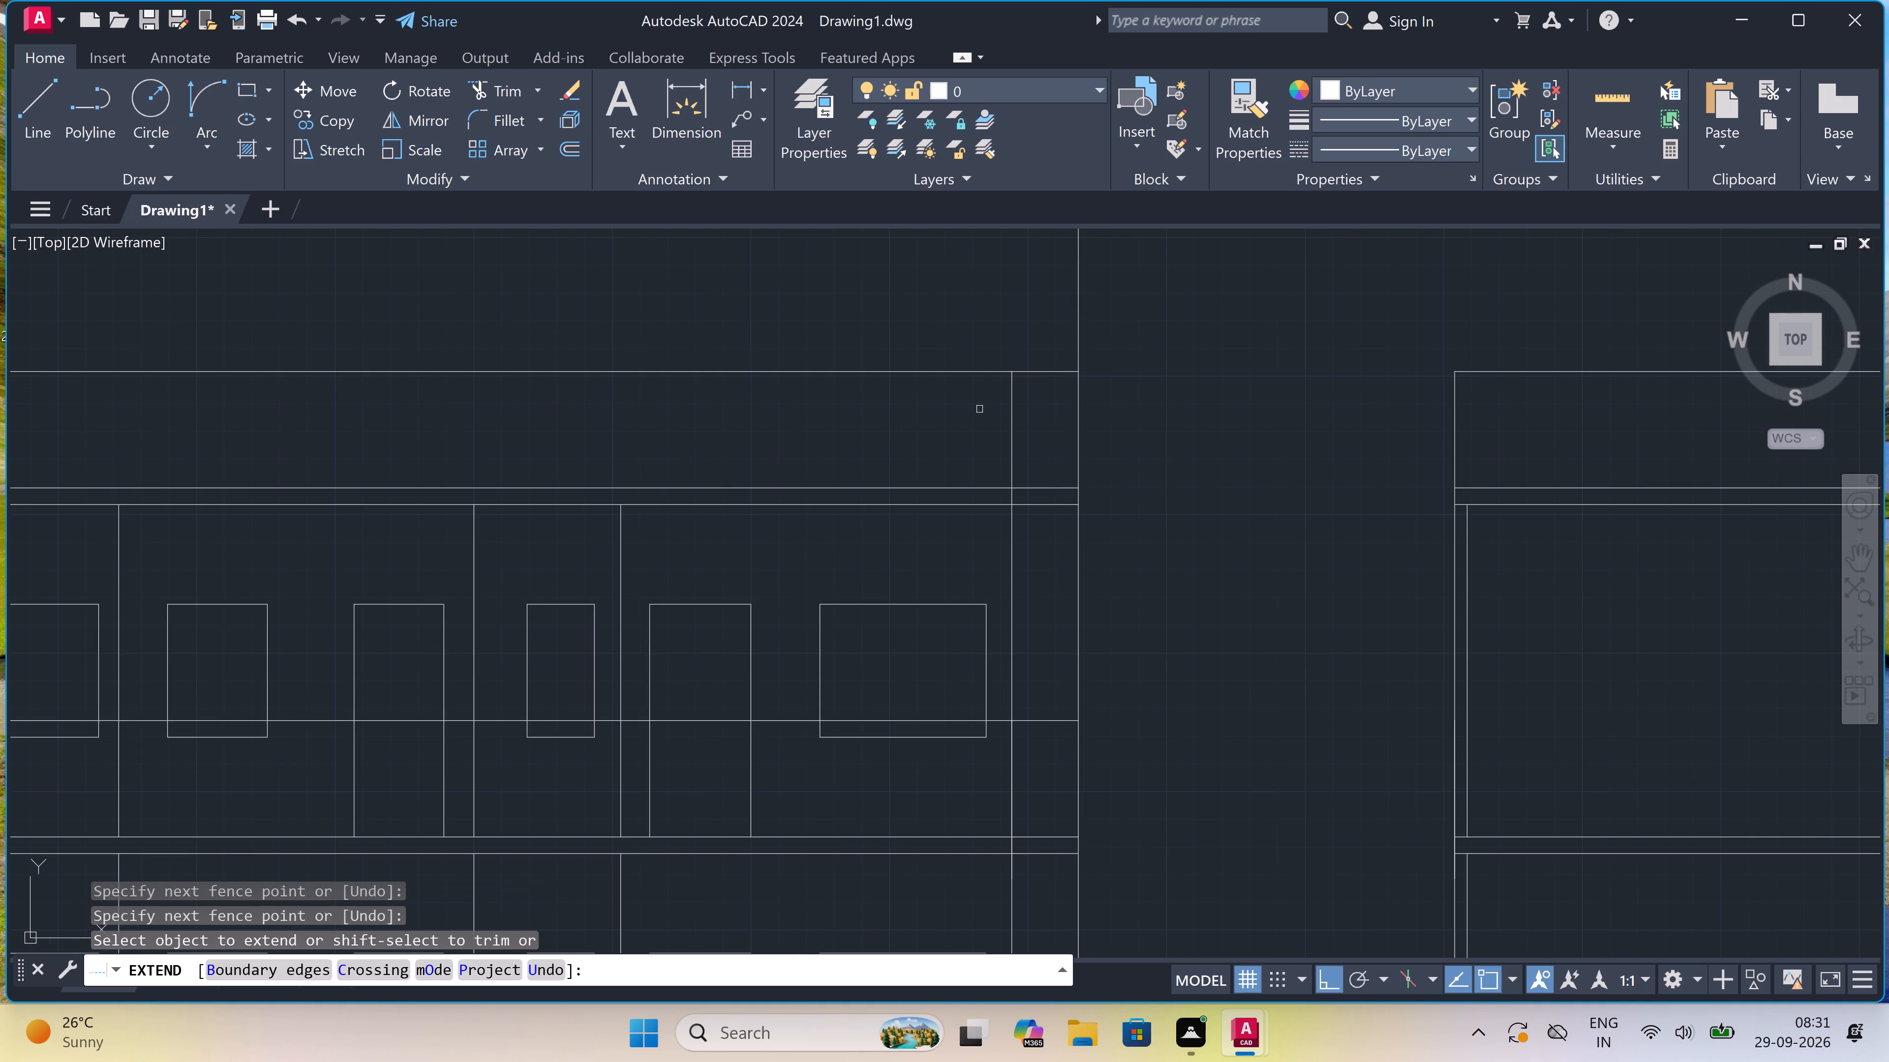
pyautogui.press('Escape')
# Trim the parts of both outer vertical lines that project above the elevation's top roof line.
pyautogui.write('tr')
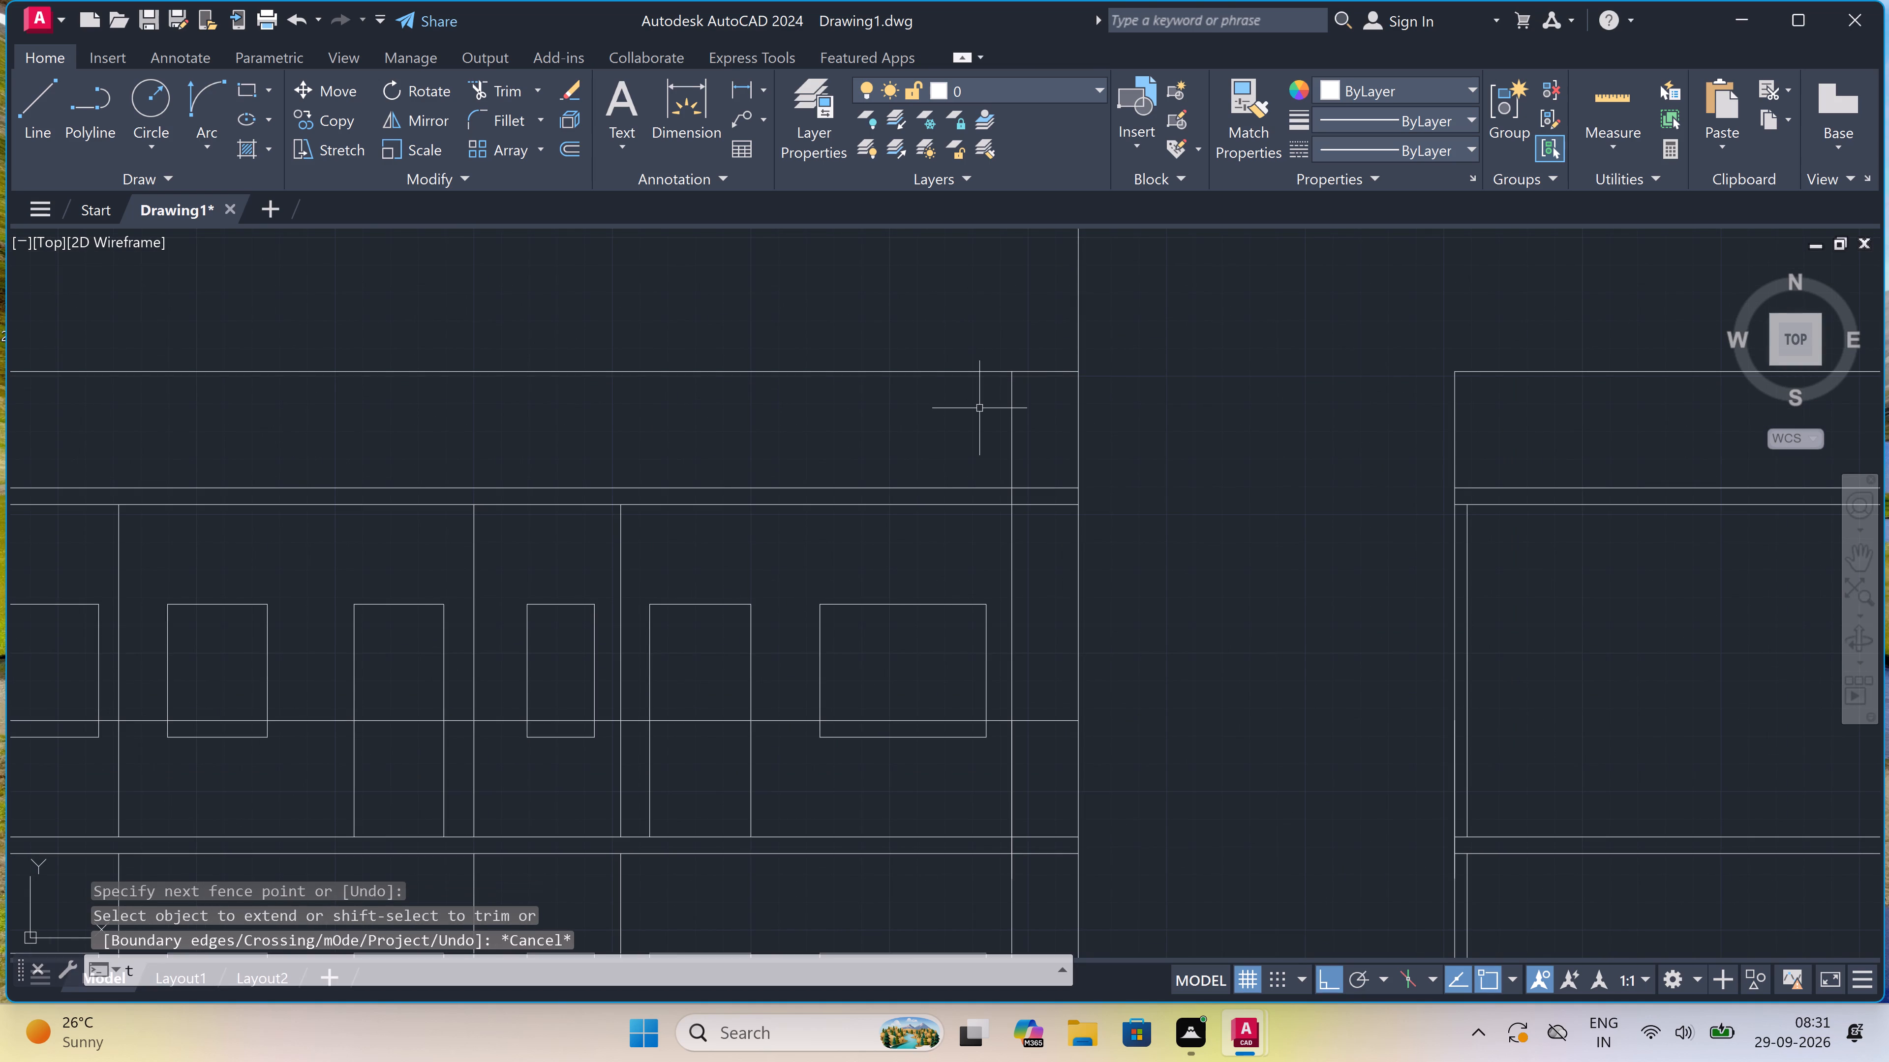
pyautogui.press('space')
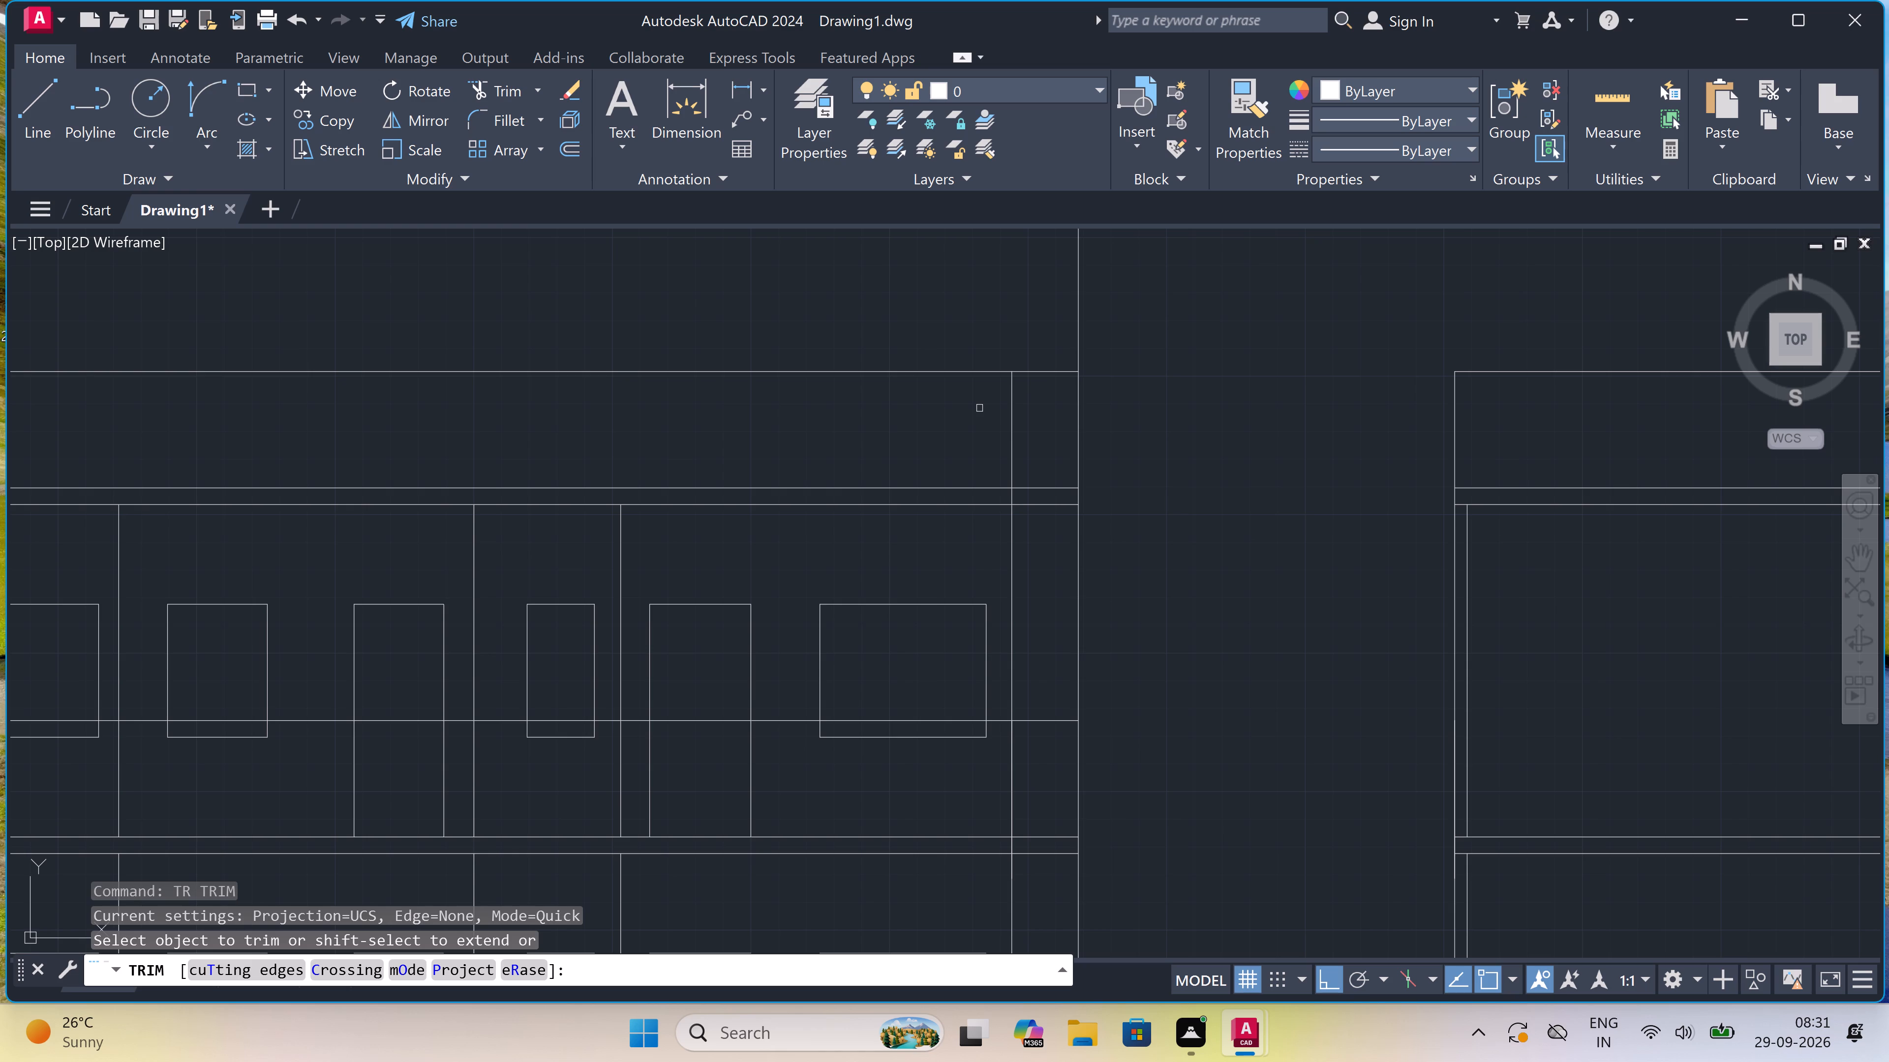
pyautogui.scroll(-2, 979, 408)
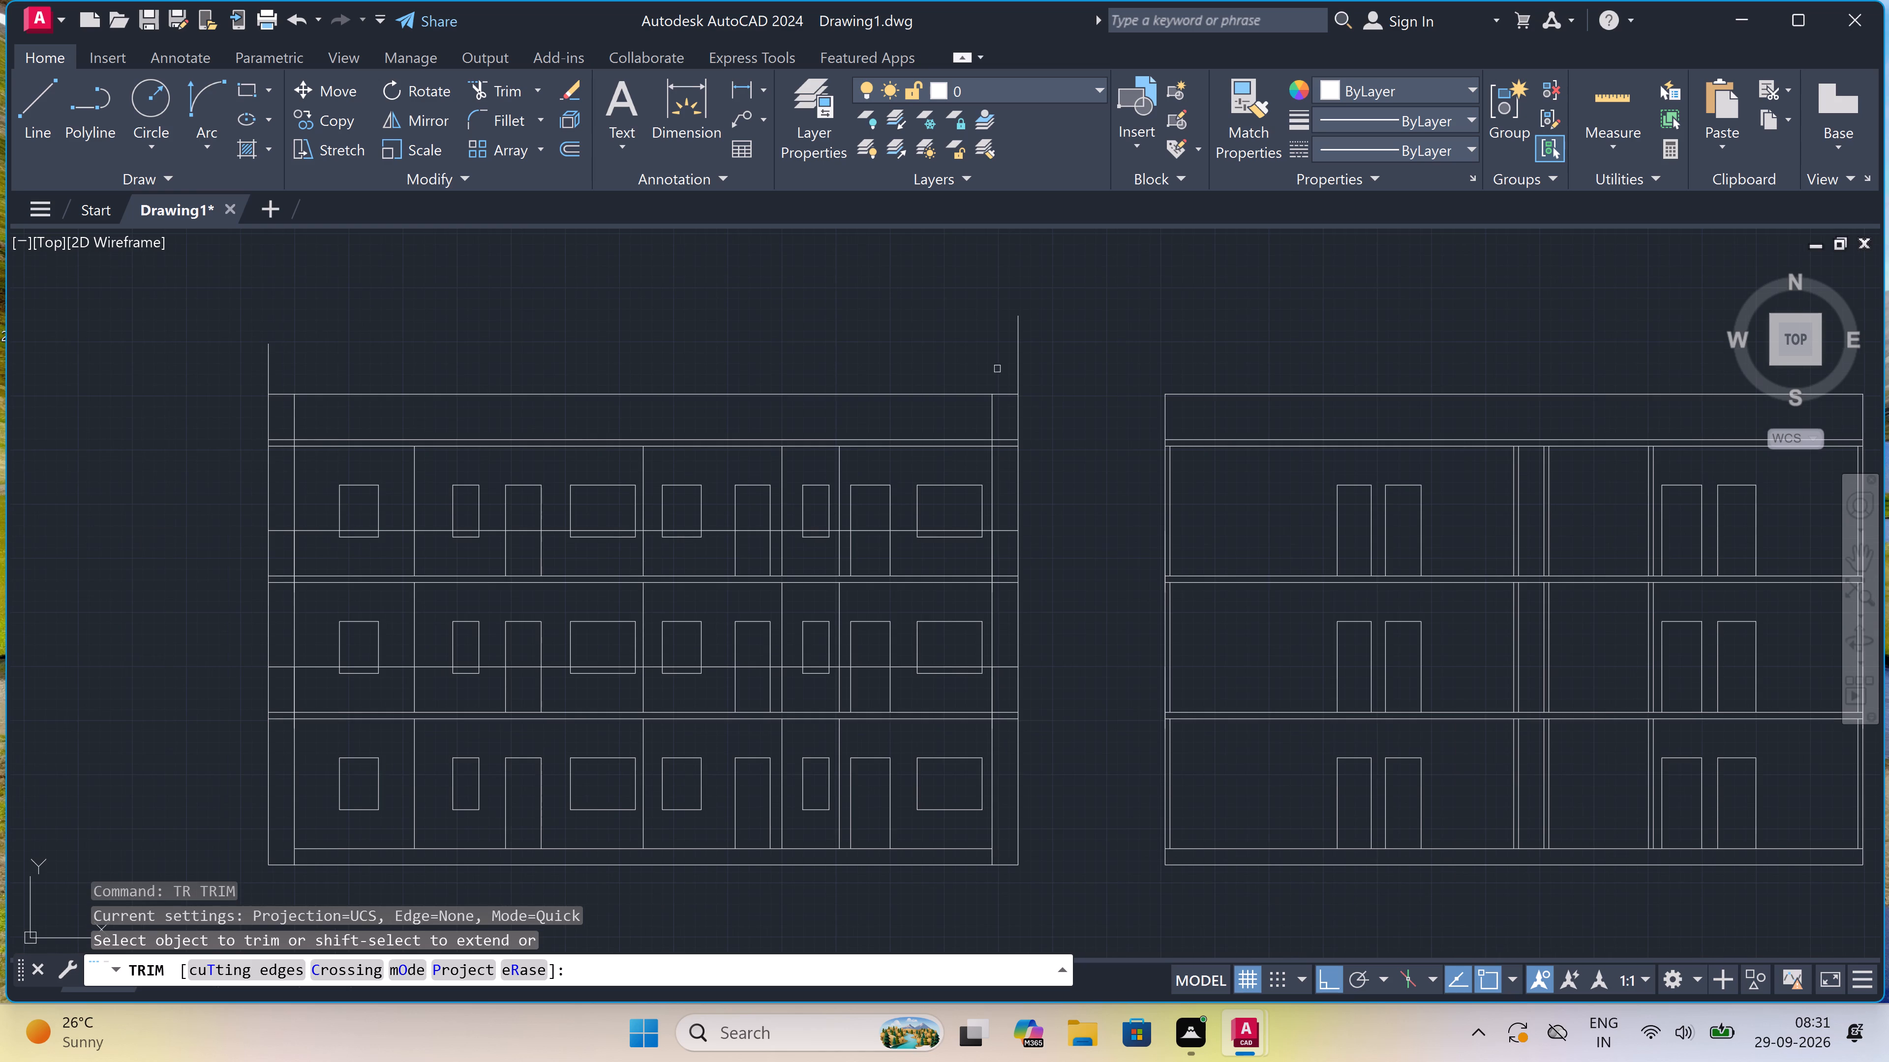
pyautogui.click(1006, 354)
pyautogui.click(1038, 348)
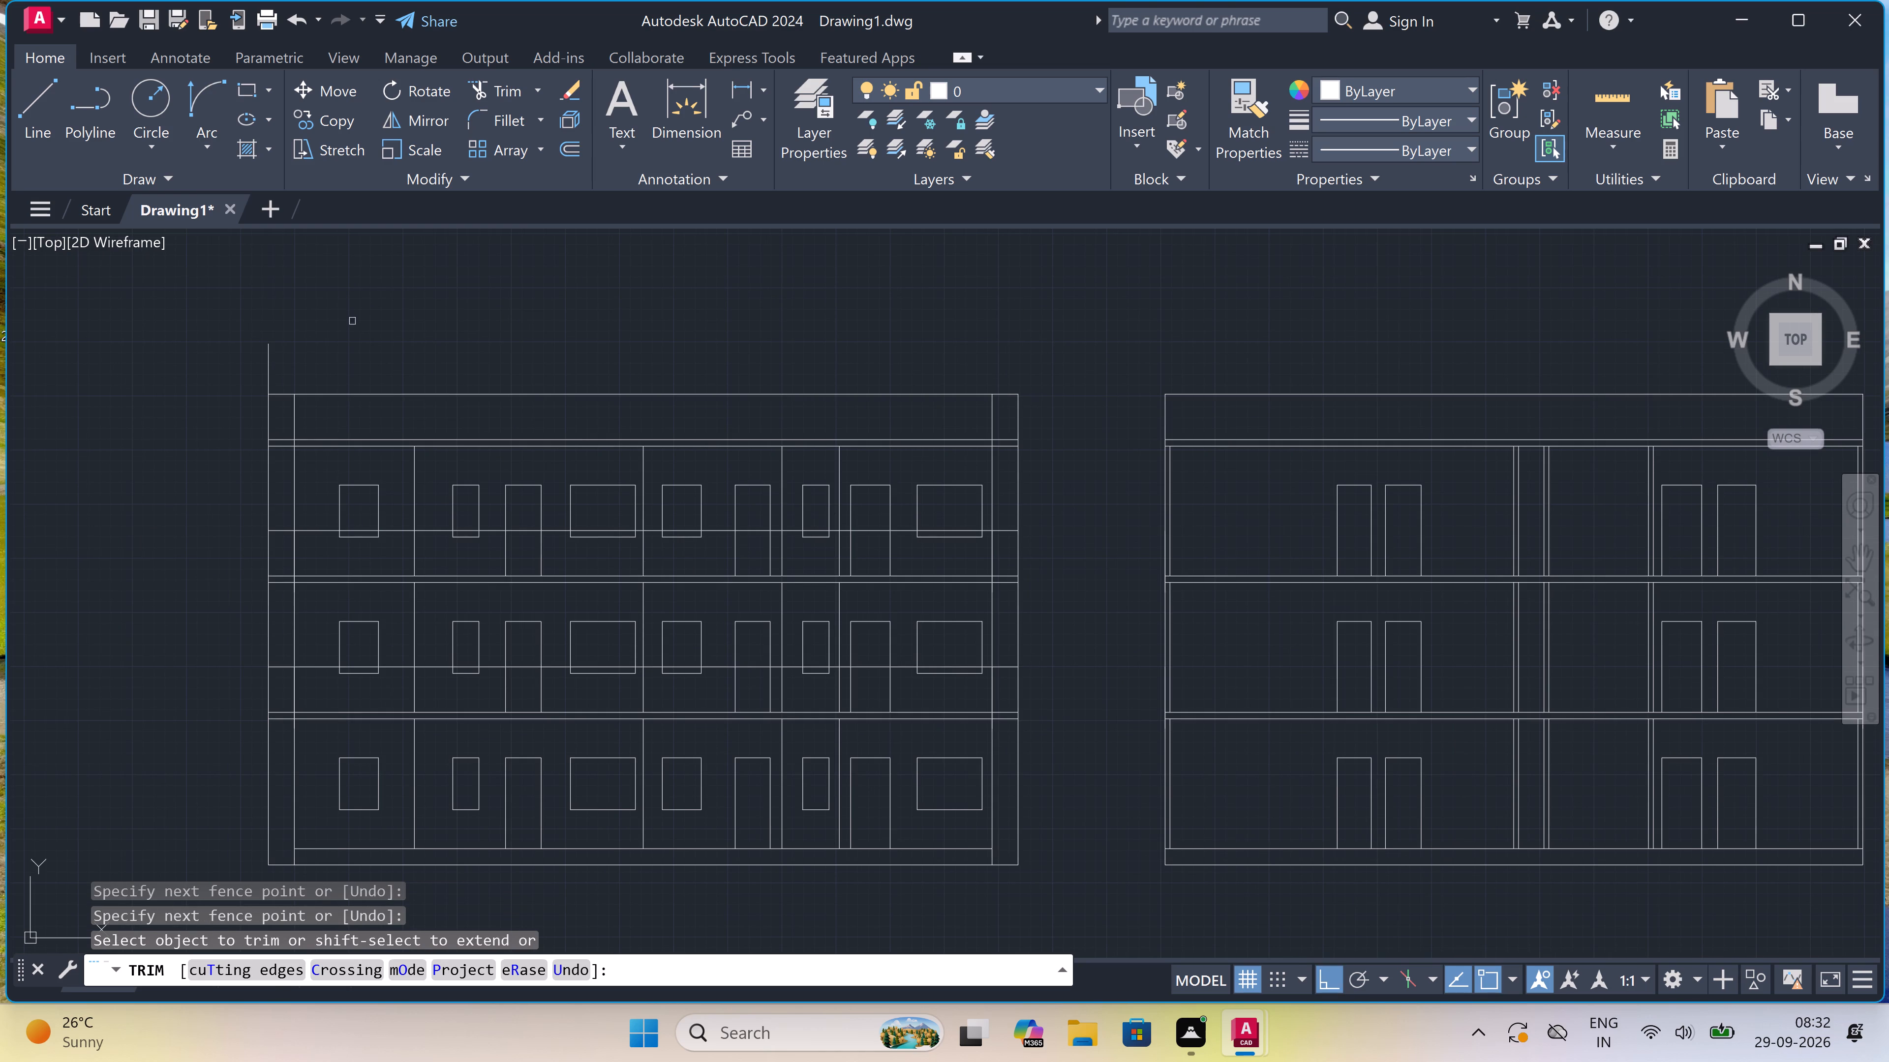
pyautogui.click(290, 366)
pyautogui.moveTo(223, 402); pyautogui.dragTo(224, 400)
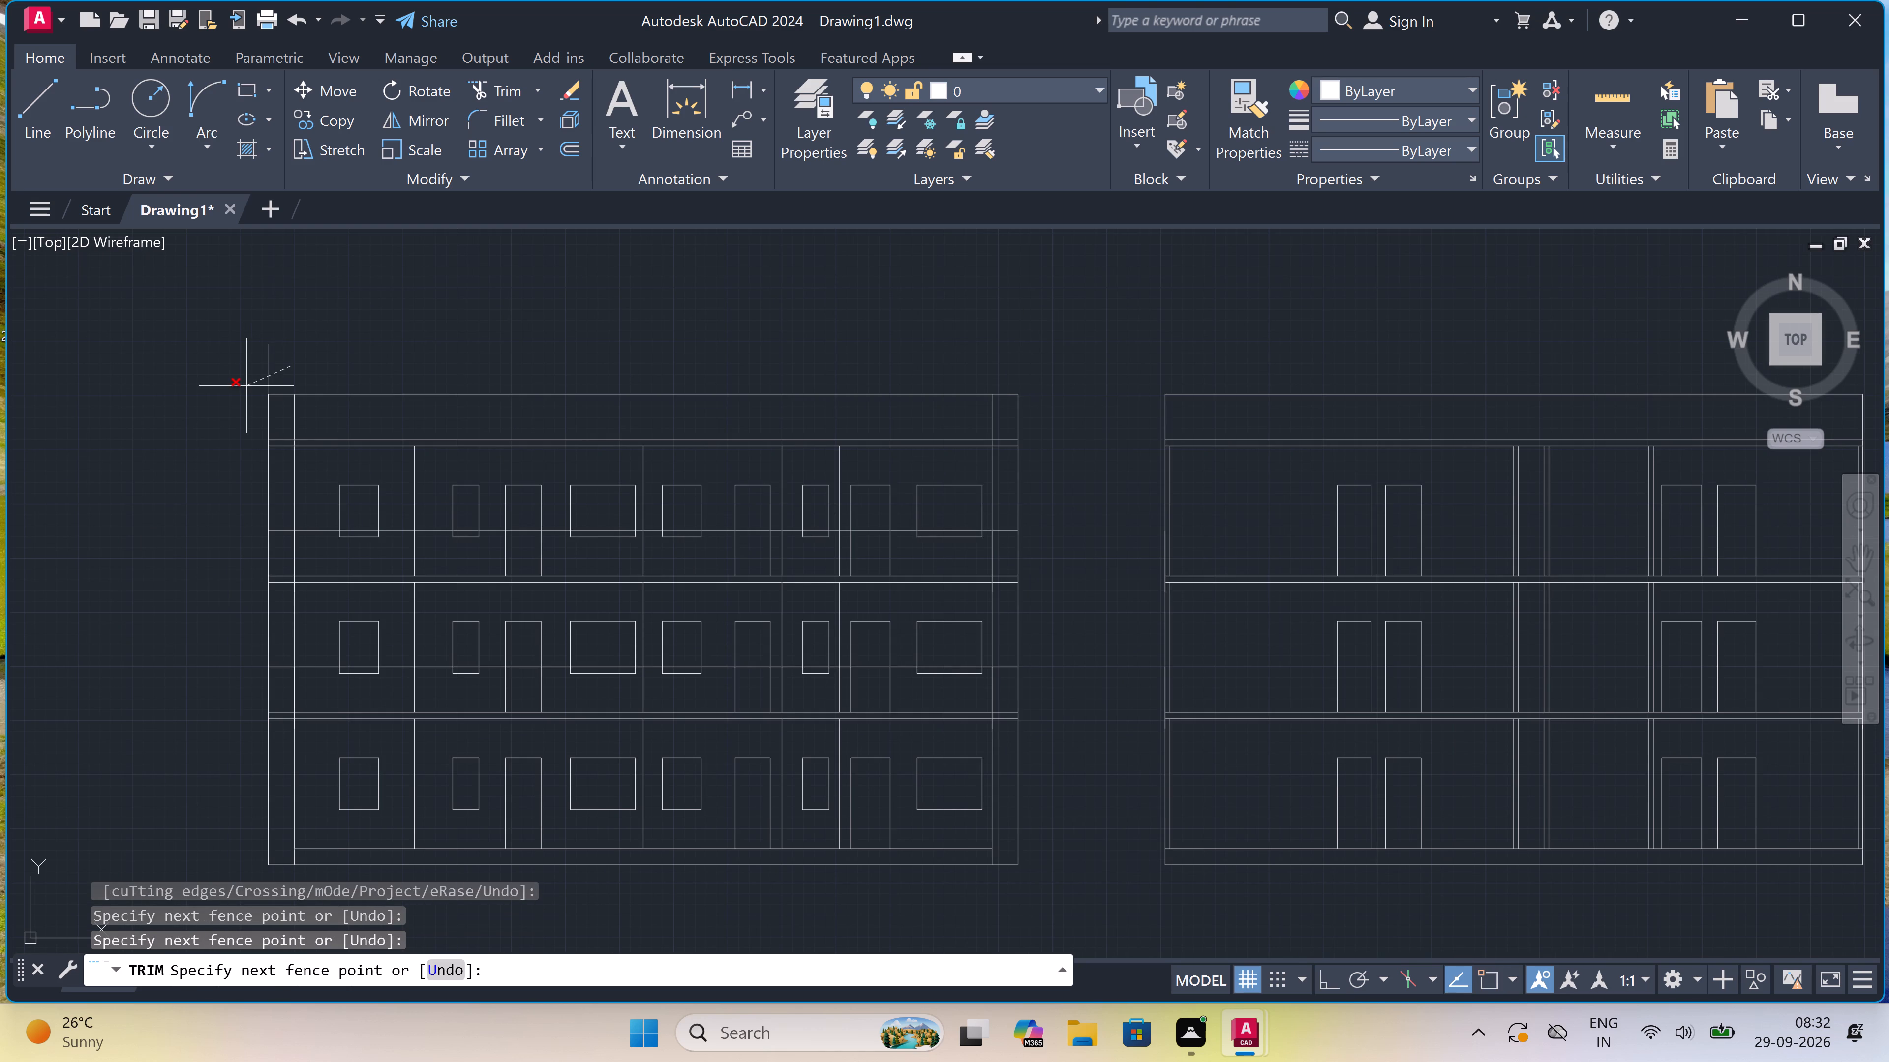
pyautogui.moveTo(224, 400); pyautogui.dragTo(227, 408)
pyautogui.scroll(2, 293, 443)
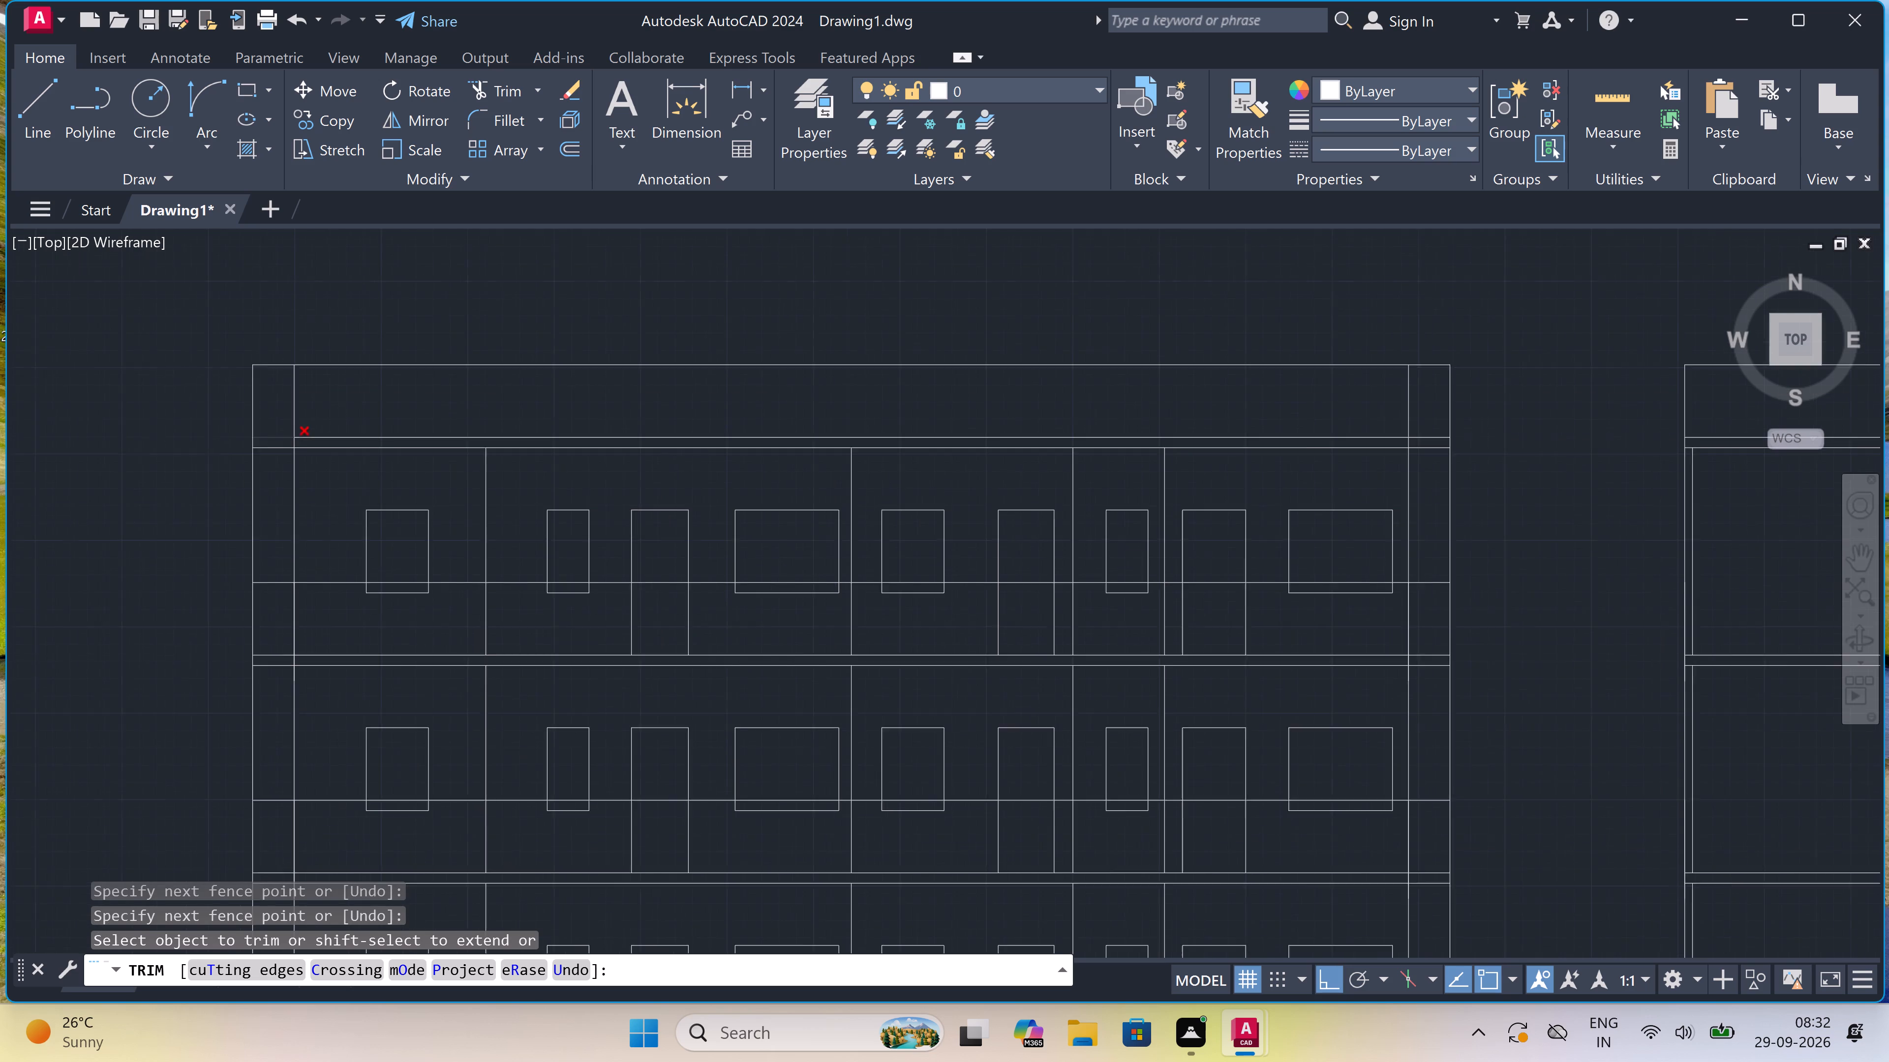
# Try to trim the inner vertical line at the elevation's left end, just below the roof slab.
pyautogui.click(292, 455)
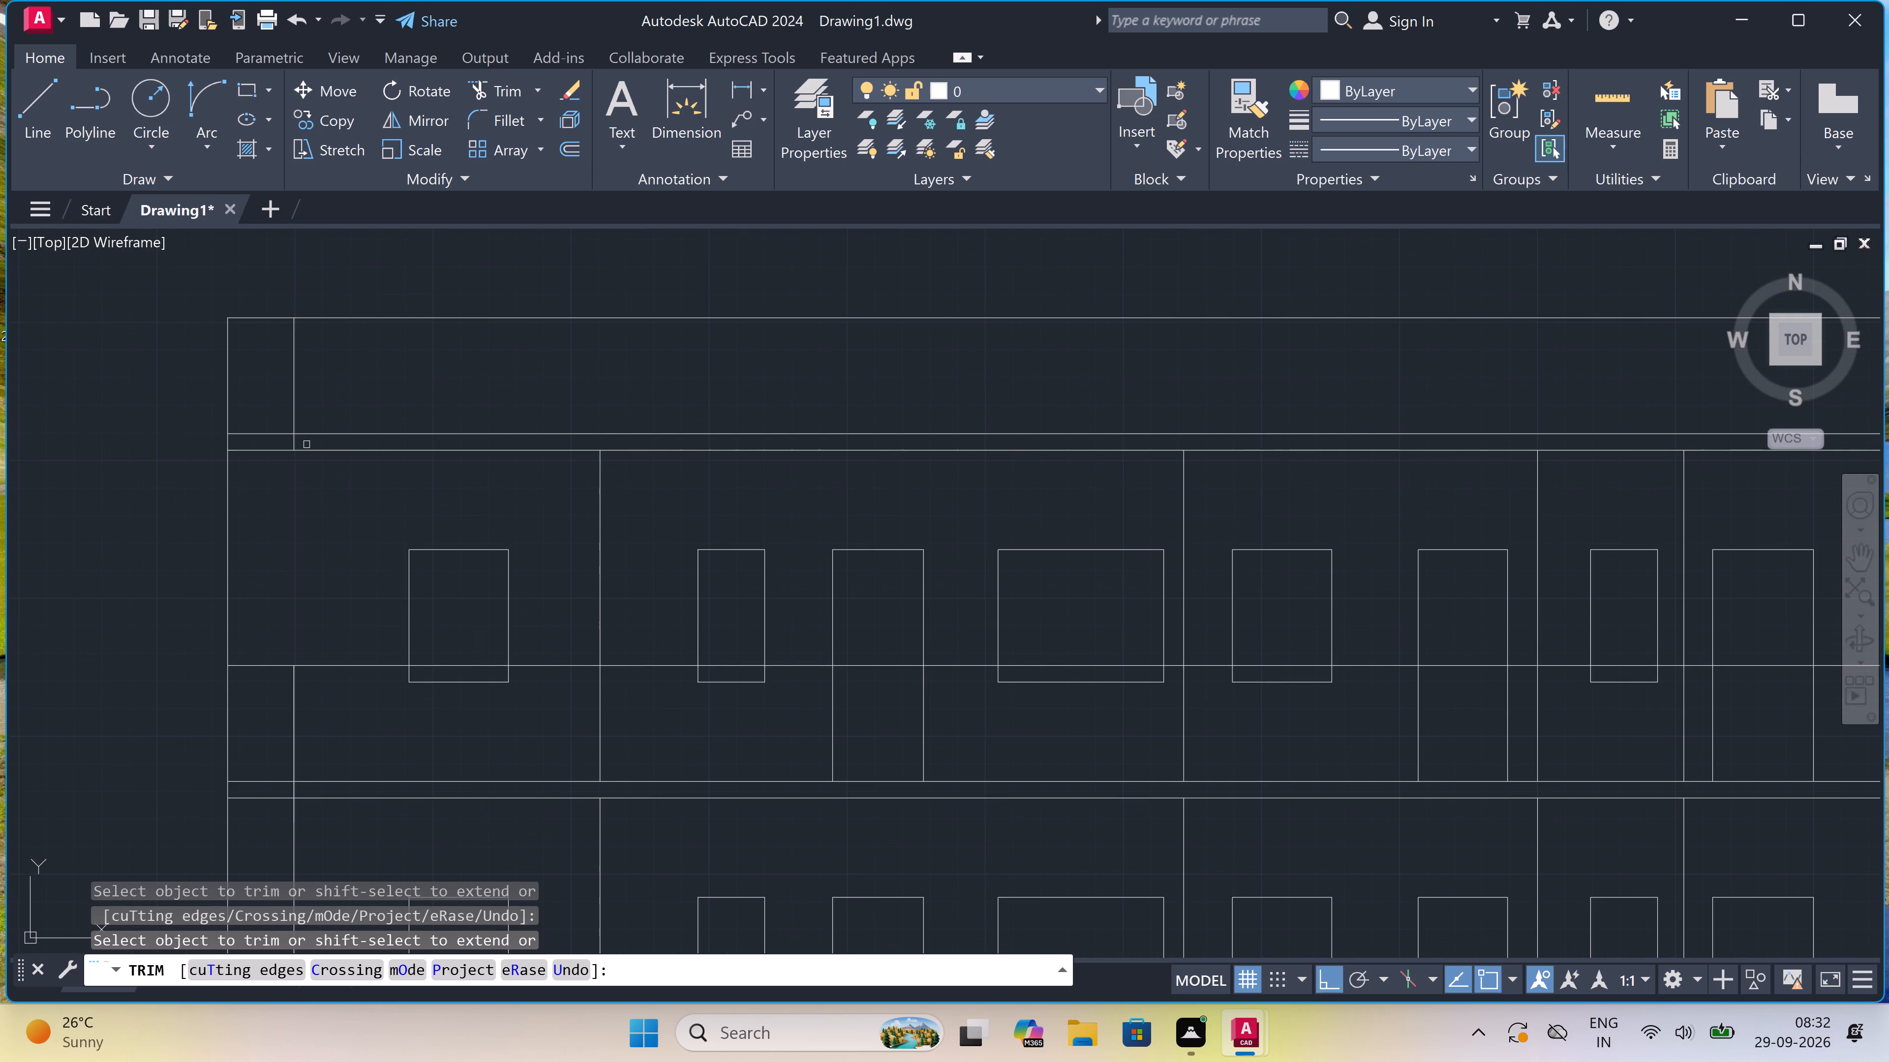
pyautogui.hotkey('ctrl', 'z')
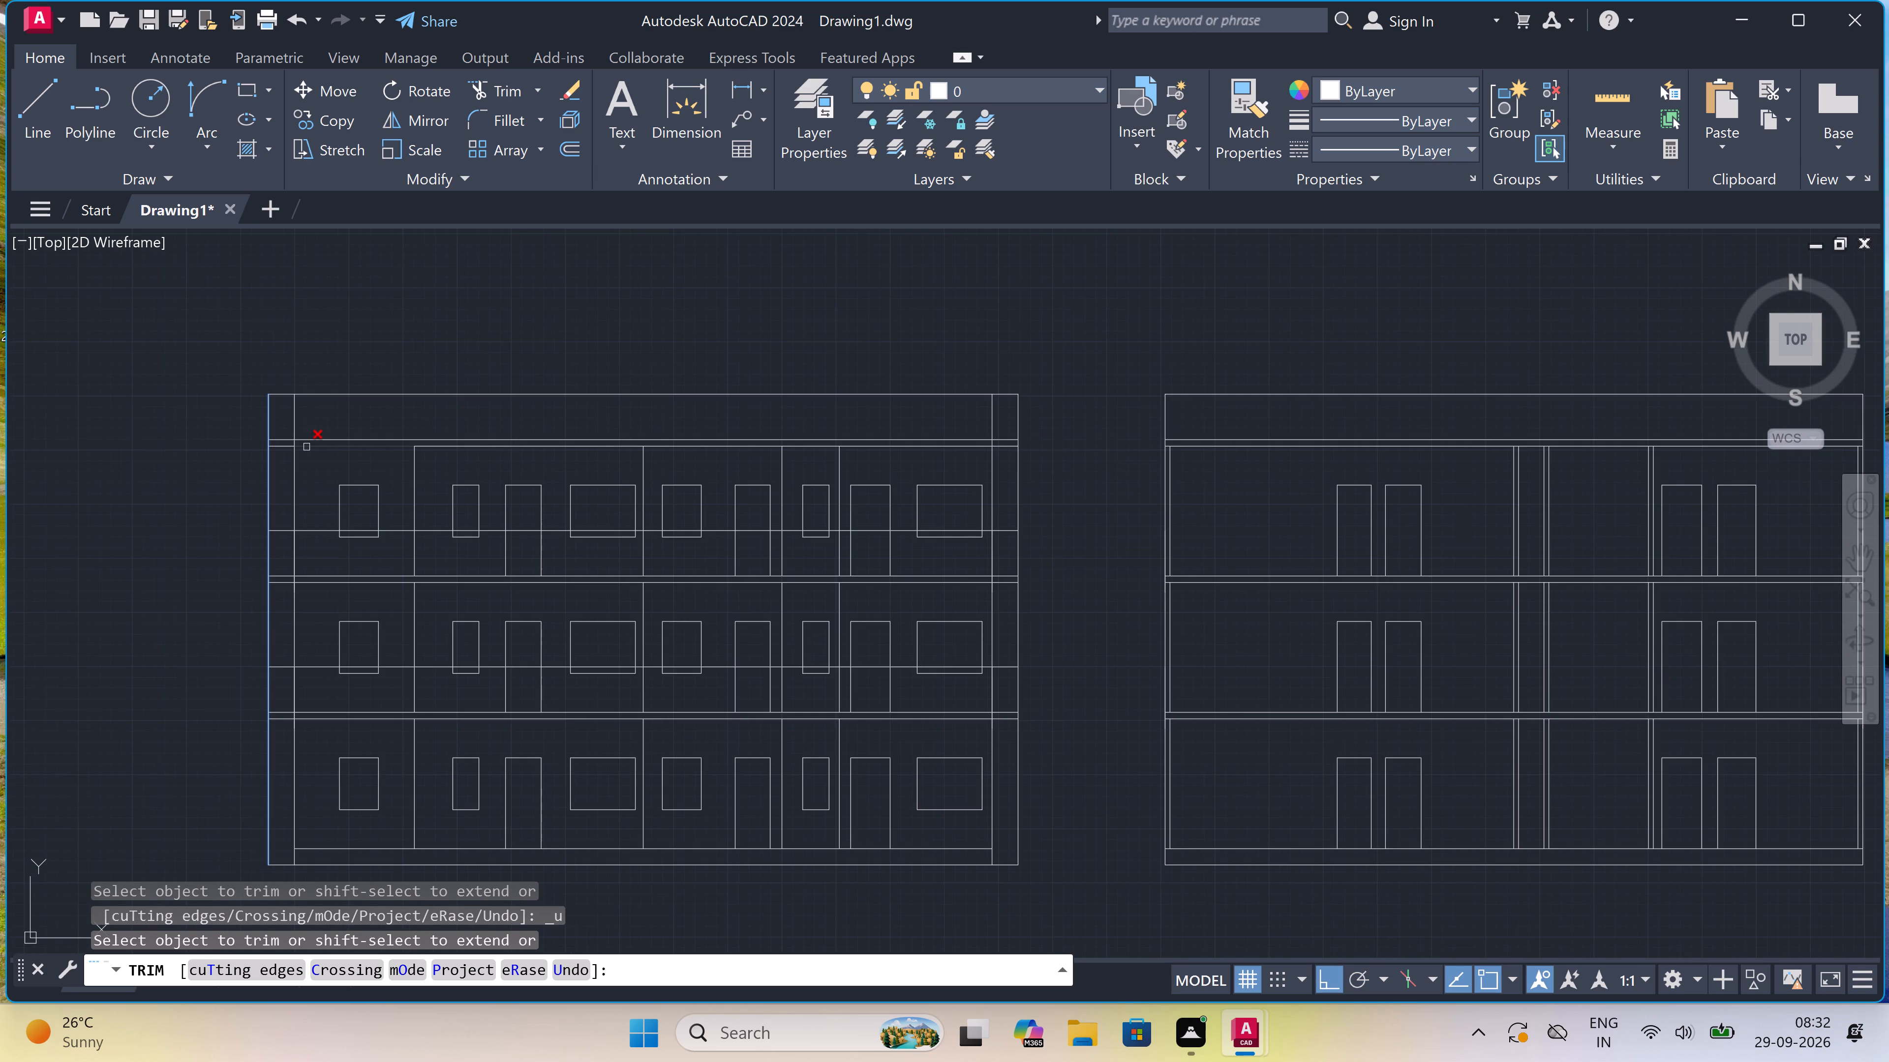
# Trim away every segment of the roof slab's lower line across the left elevation, from its left end to its right end.
pyautogui.scroll(2, 303, 448)
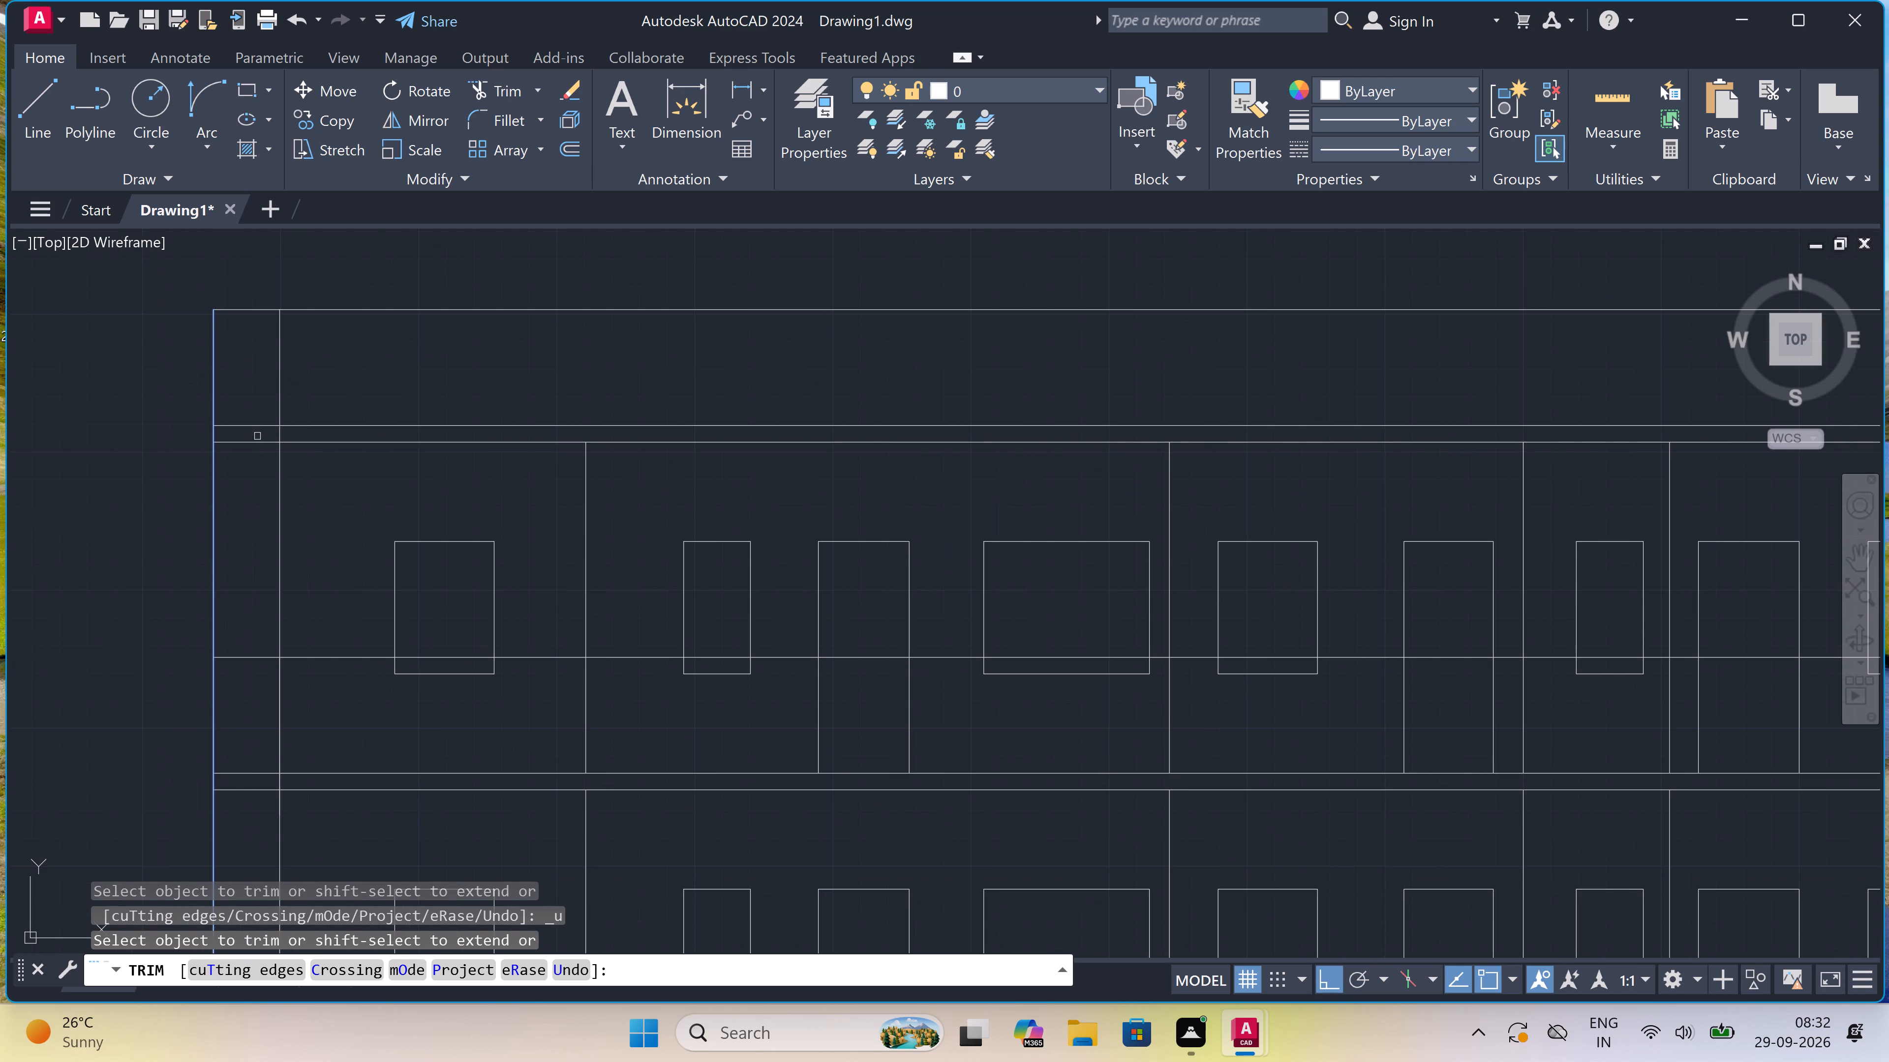
pyautogui.scroll(2, 257, 436)
pyautogui.click(257, 436)
pyautogui.click(244, 503)
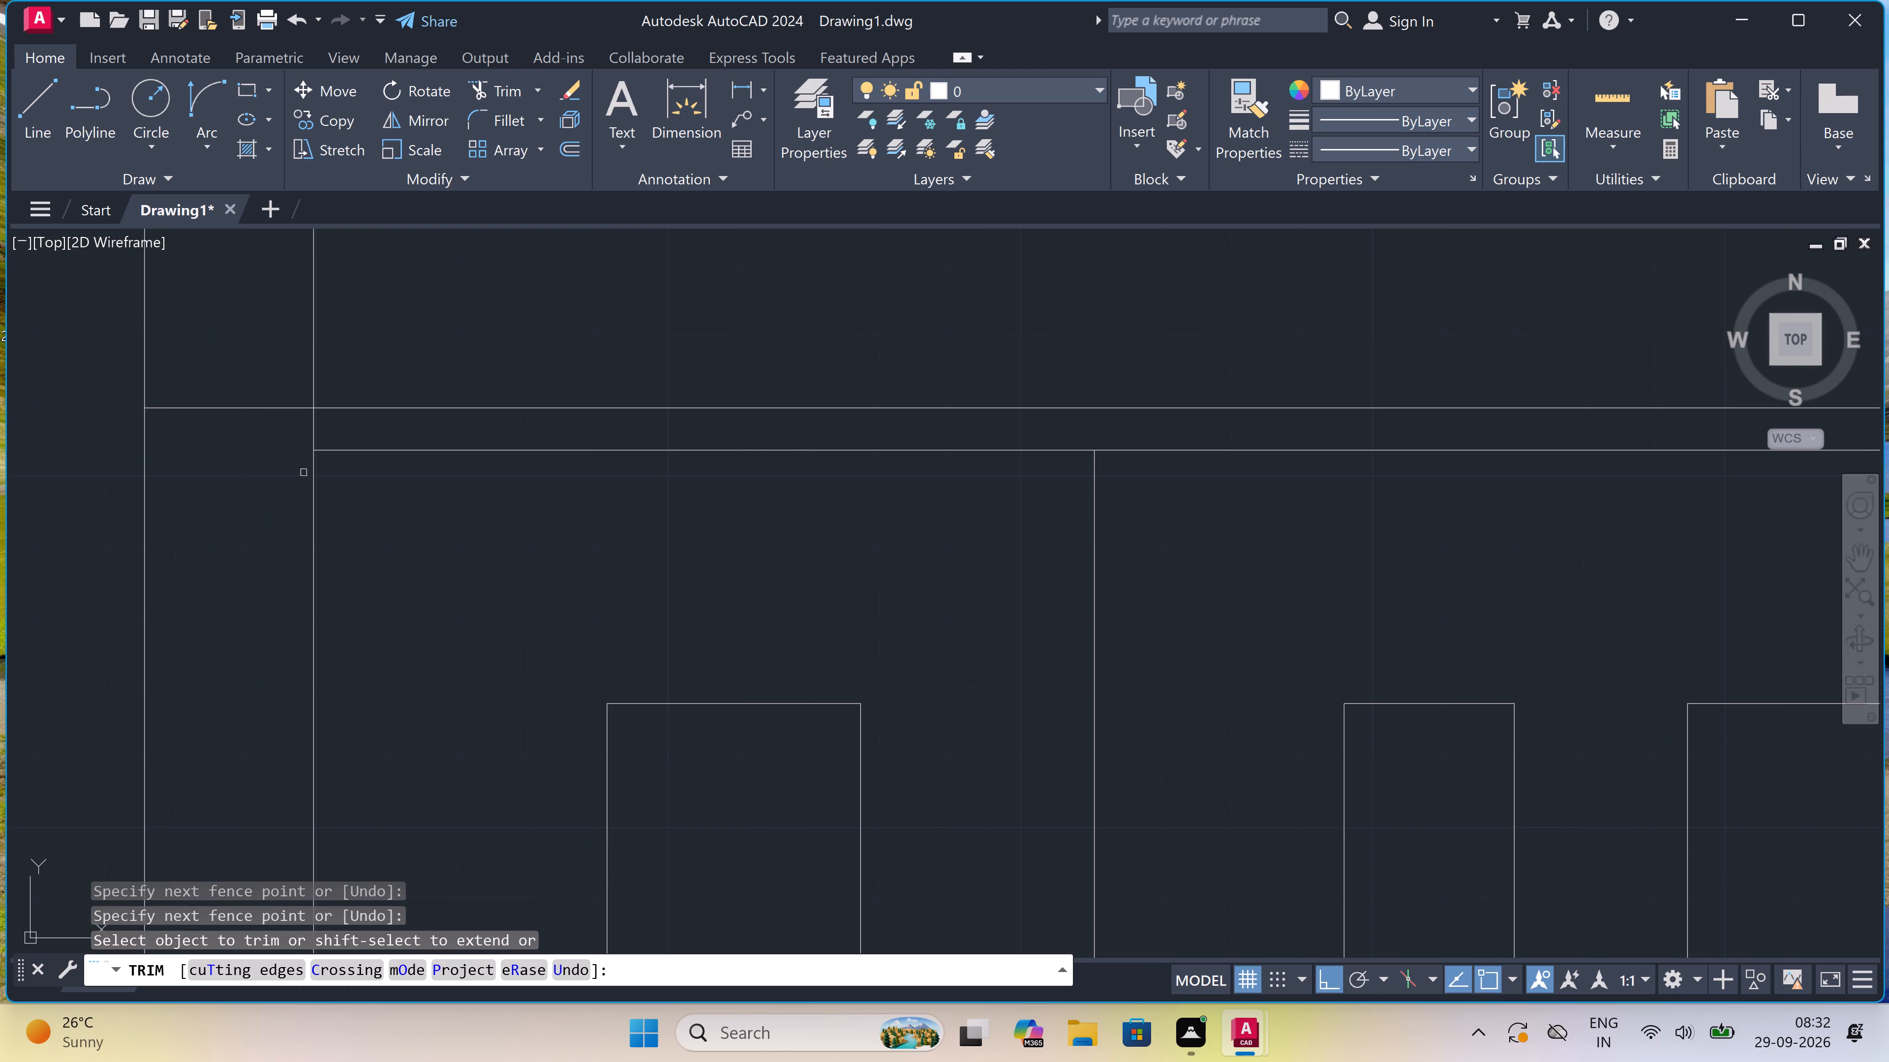
pyautogui.click(437, 428)
pyautogui.click(430, 536)
pyautogui.scroll(-3, 430, 535)
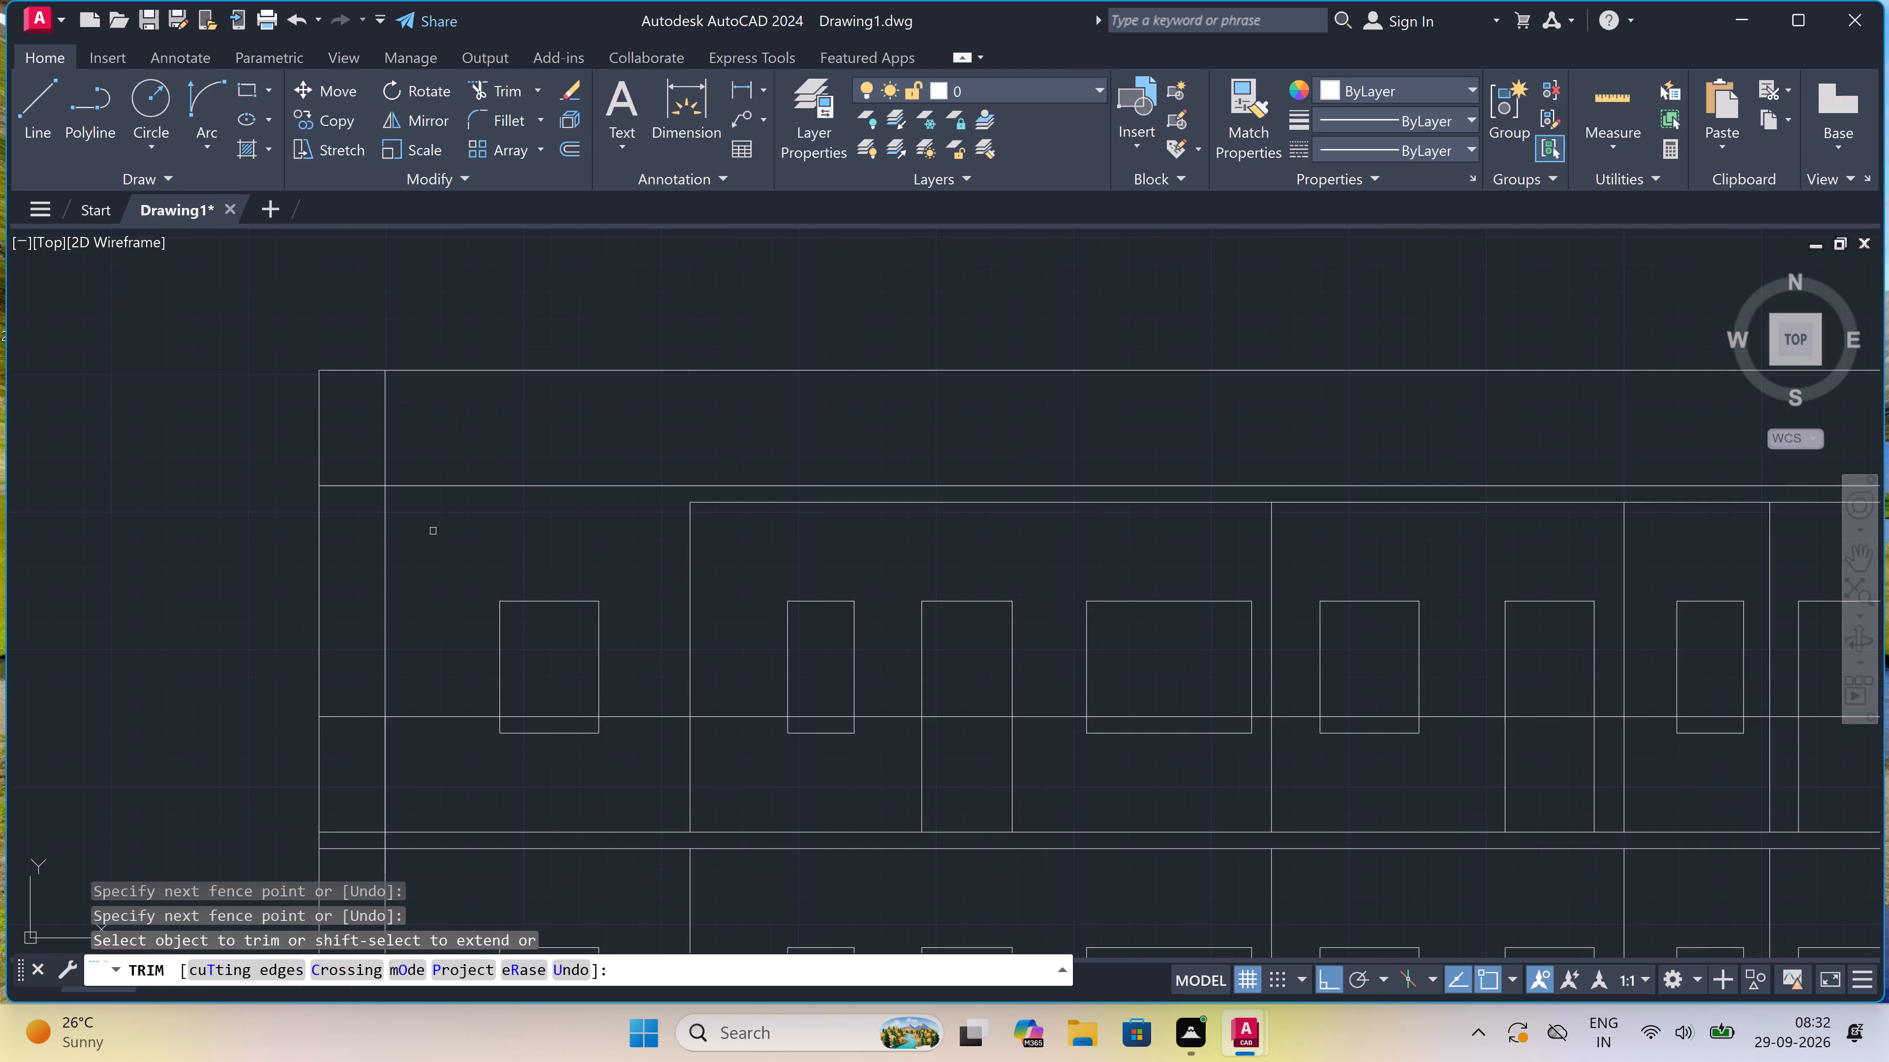
pyautogui.click(829, 501)
pyautogui.scroll(-2, 829, 501)
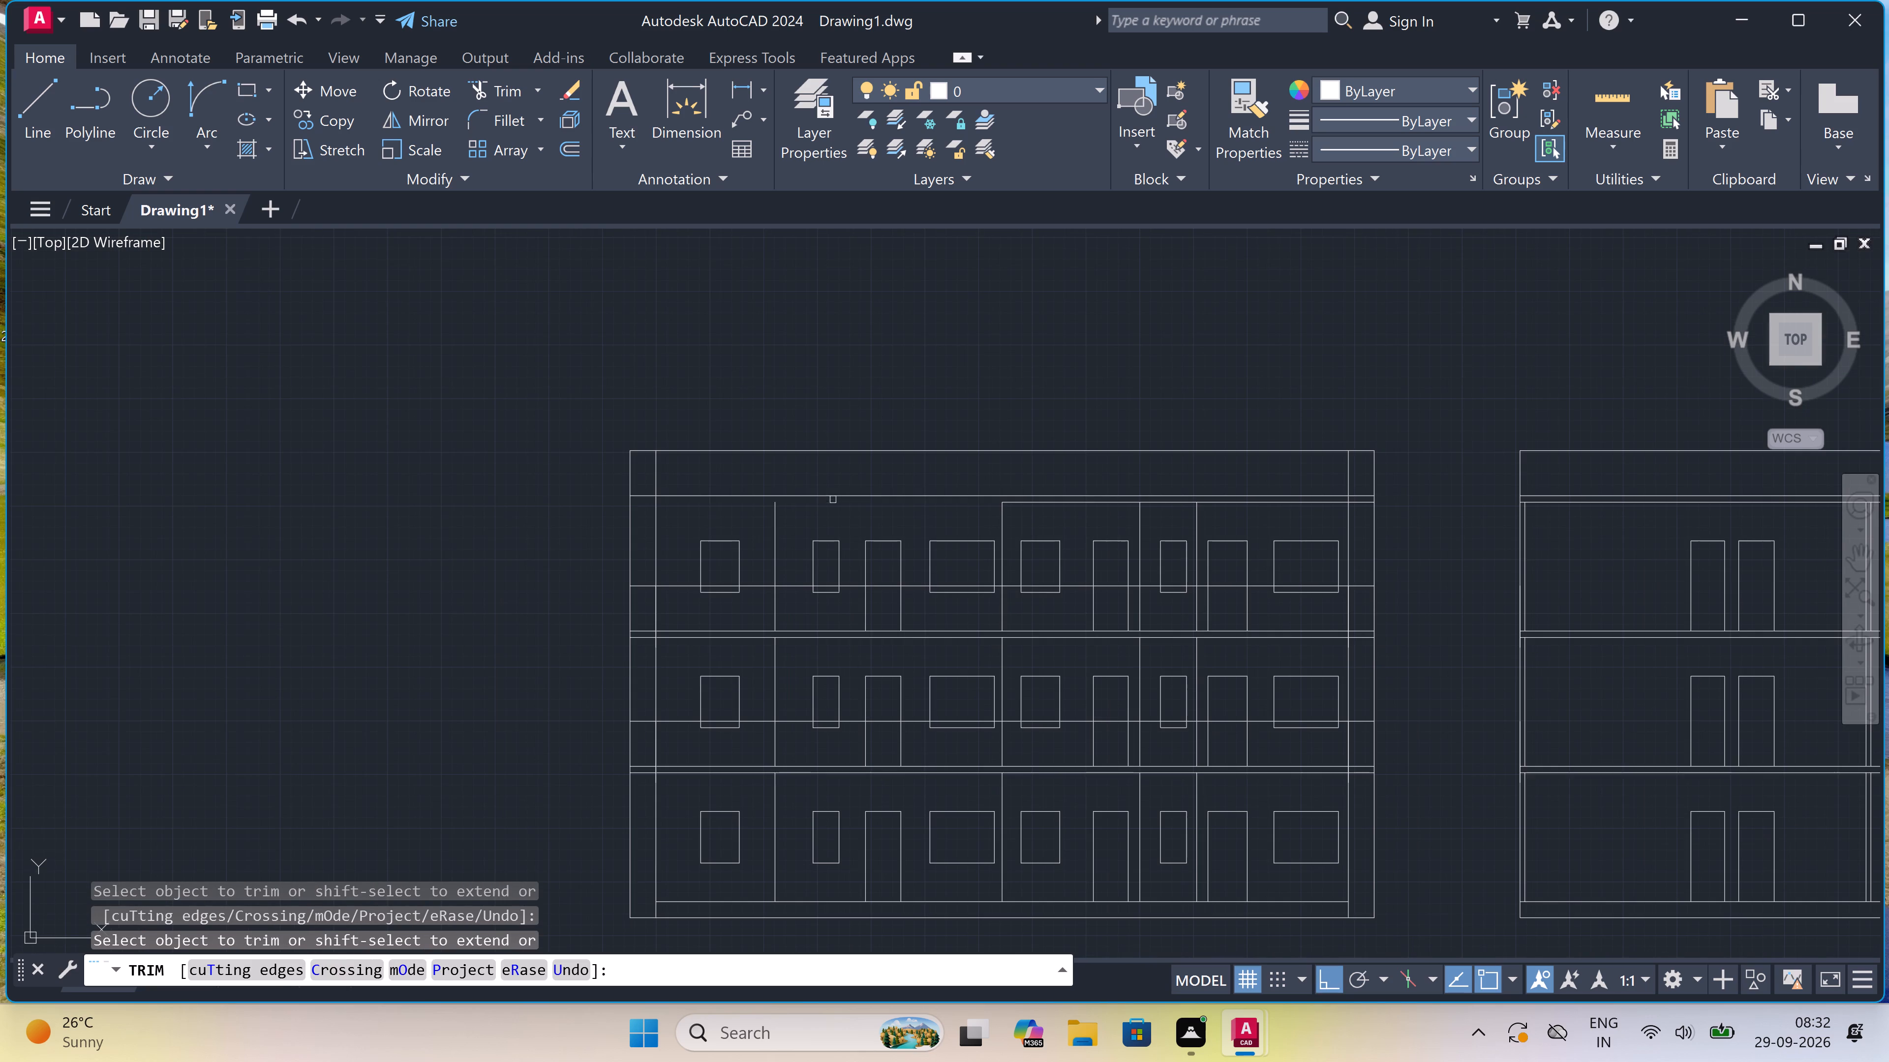
pyautogui.scroll(2, 1105, 502)
pyautogui.click(1104, 502)
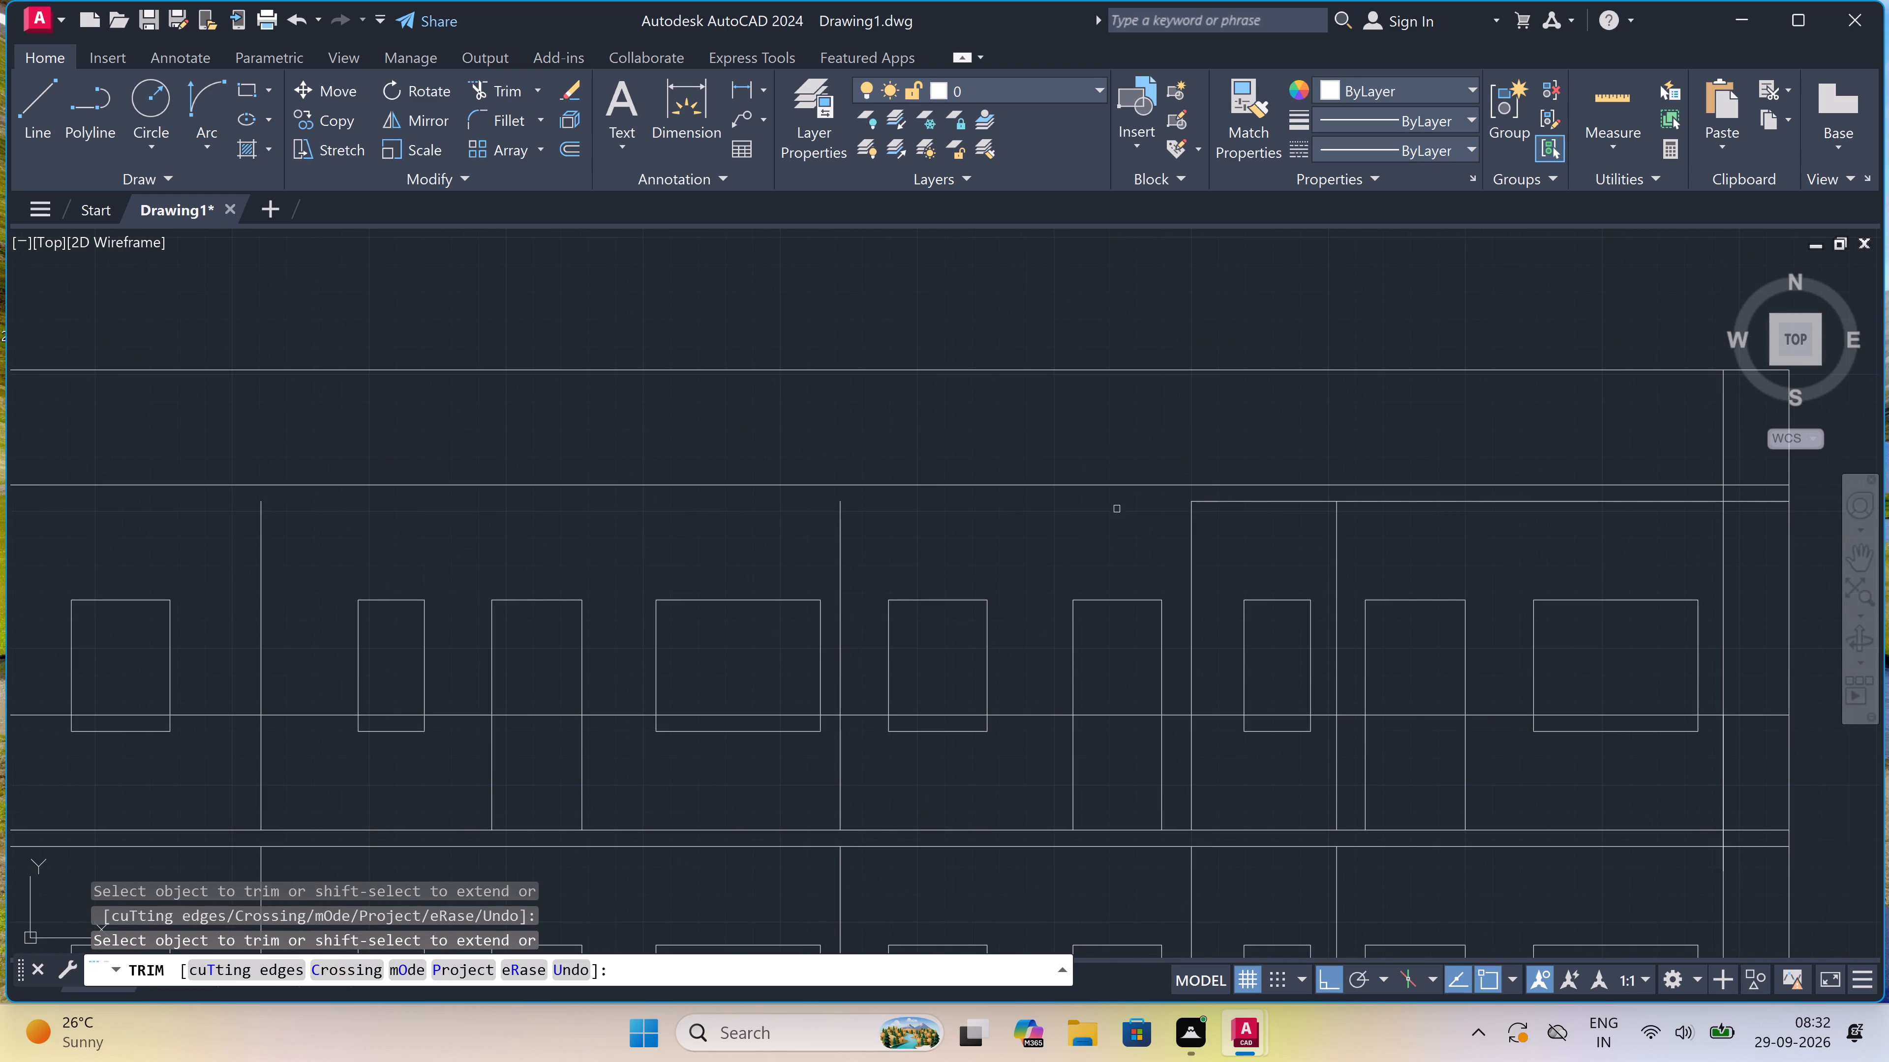
pyautogui.click(1276, 500)
pyautogui.scroll(-3, 1062, 539)
pyautogui.scroll(3, 1251, 537)
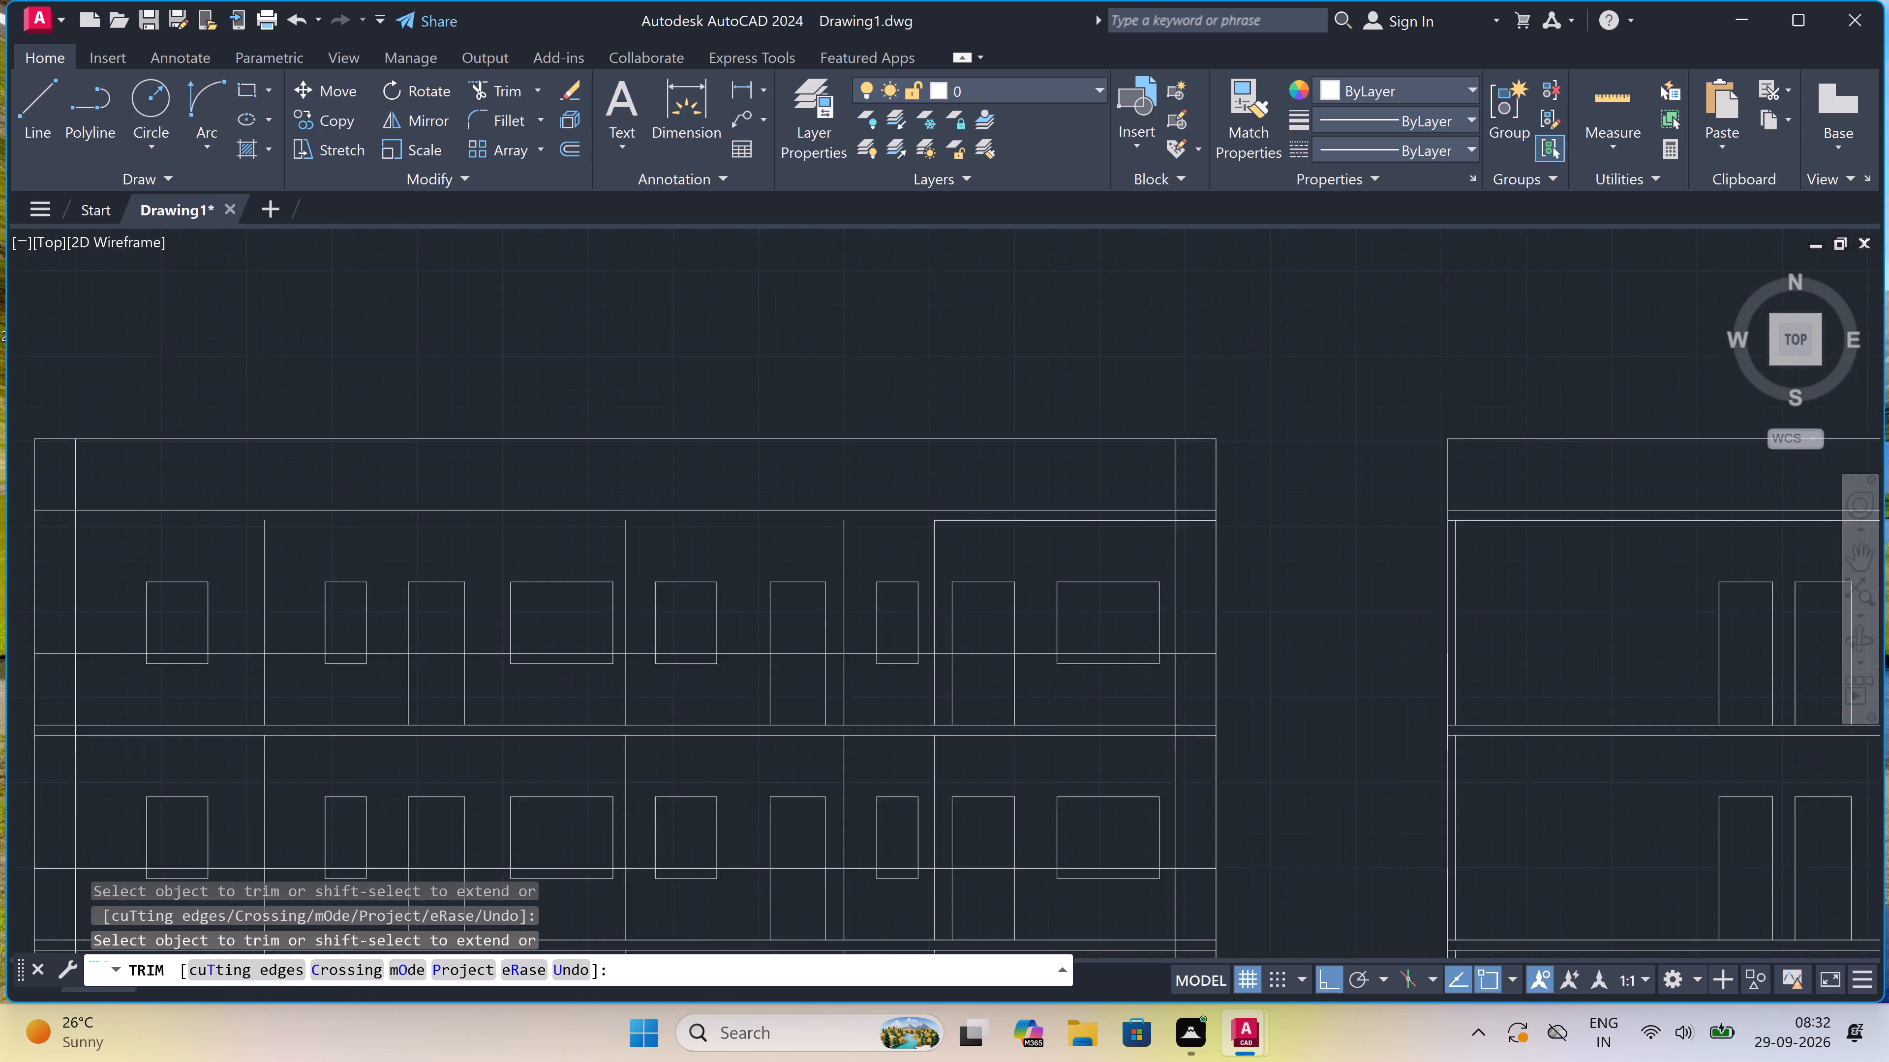
pyautogui.click(1144, 507)
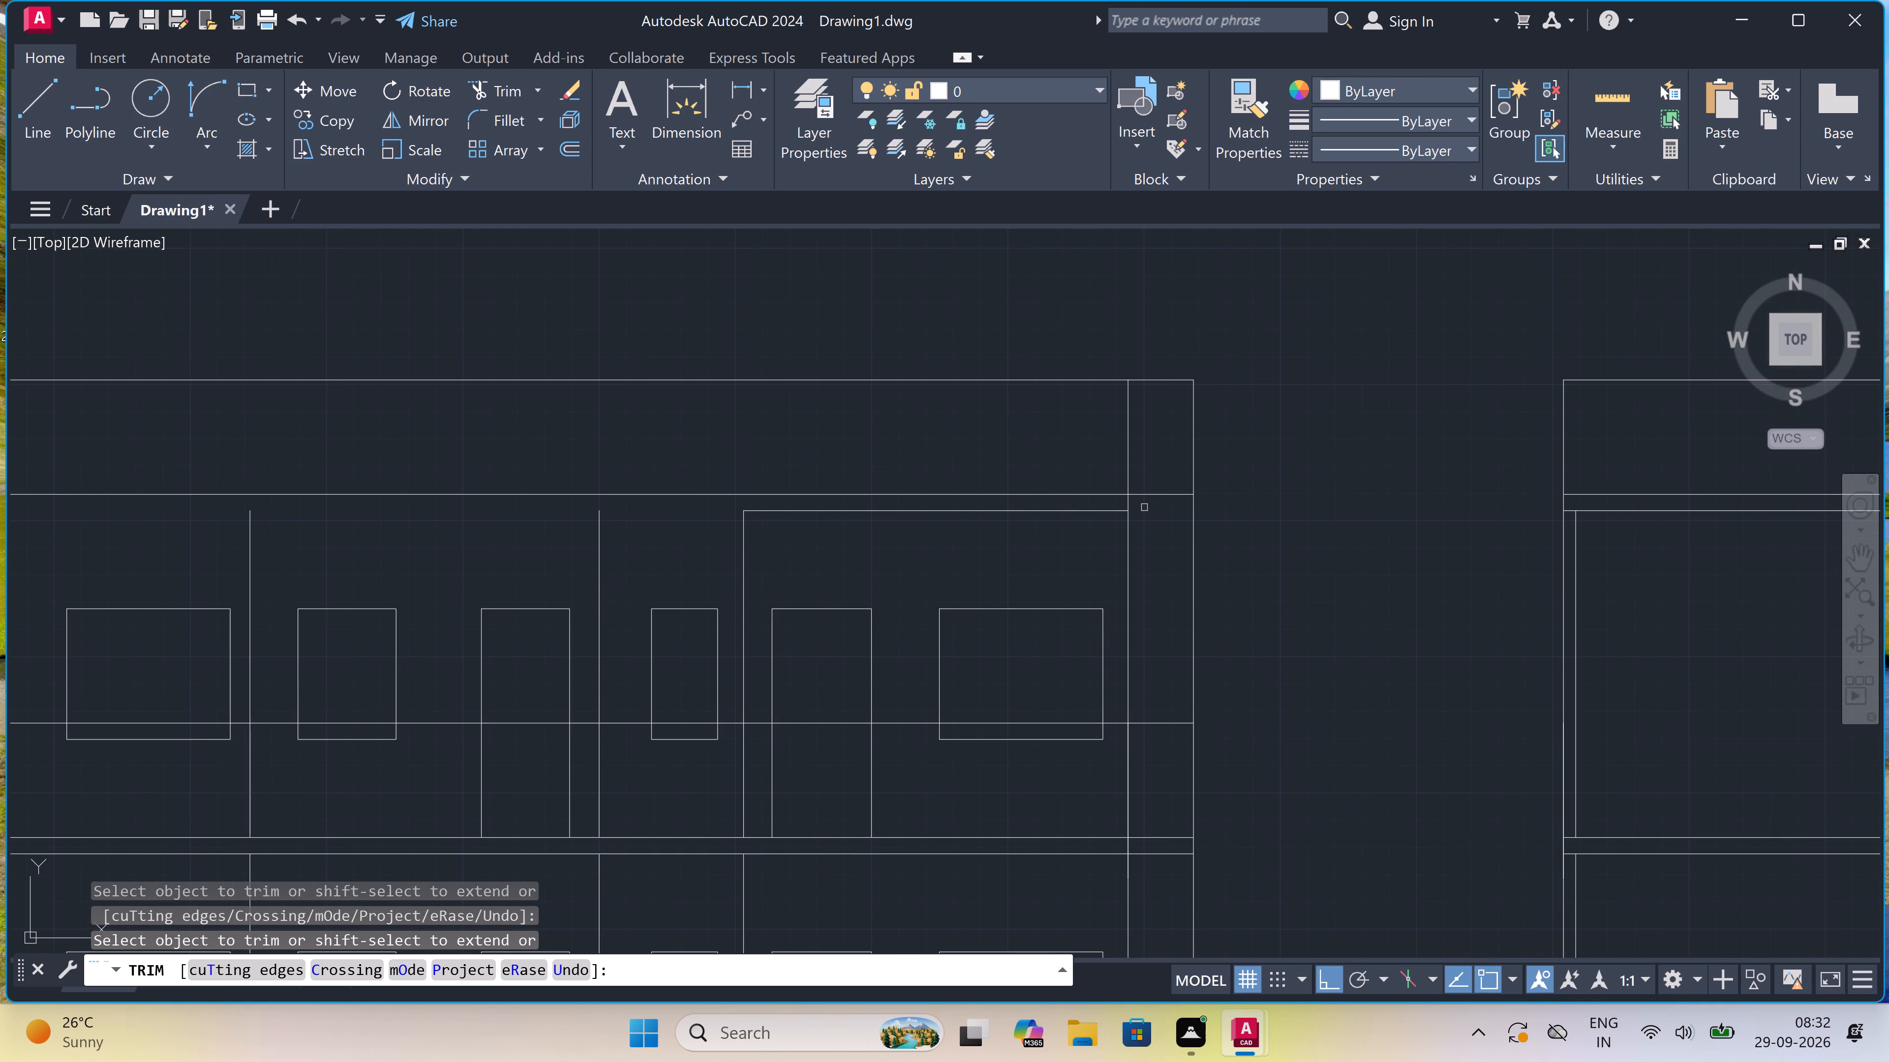
pyautogui.click(1055, 509)
# Trim the inner vertical lines at both ends of the left elevation between the top roof line and the remaining roof slab line.
pyautogui.click(1118, 440)
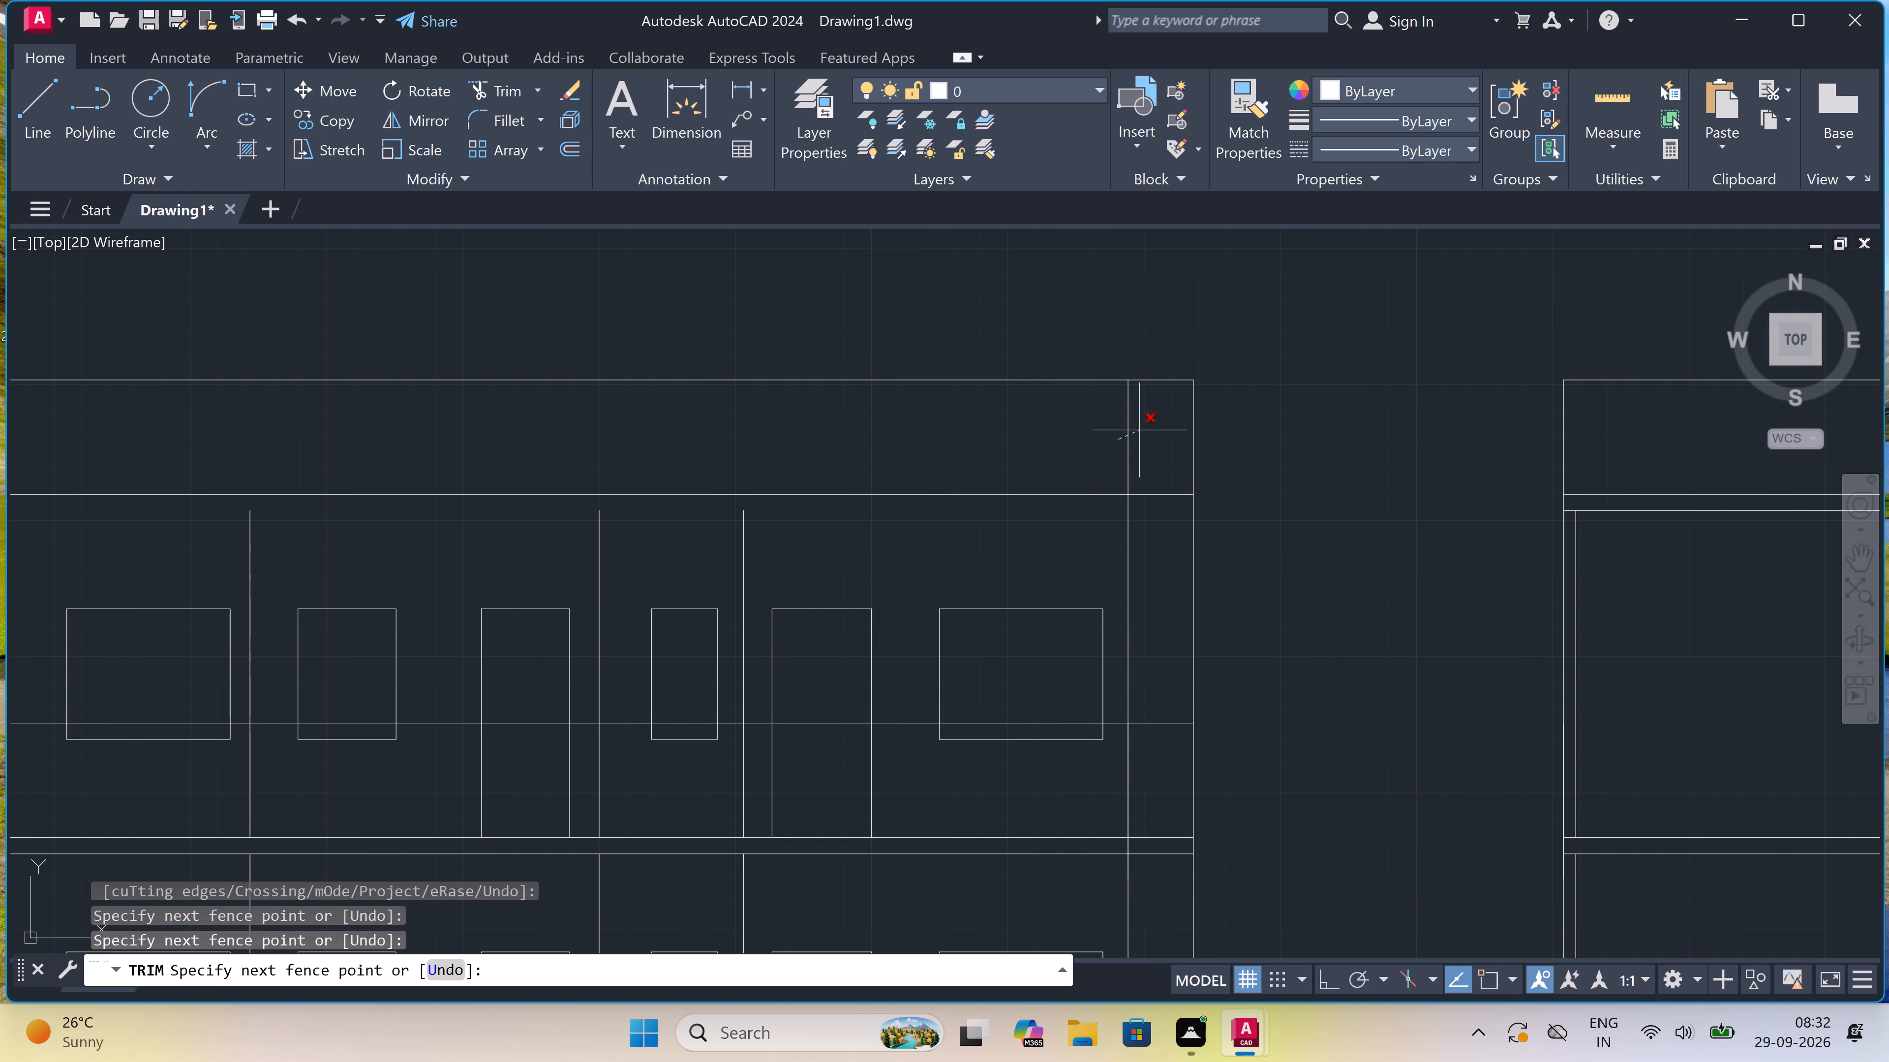
pyautogui.click(1144, 427)
pyautogui.scroll(-3, 1144, 427)
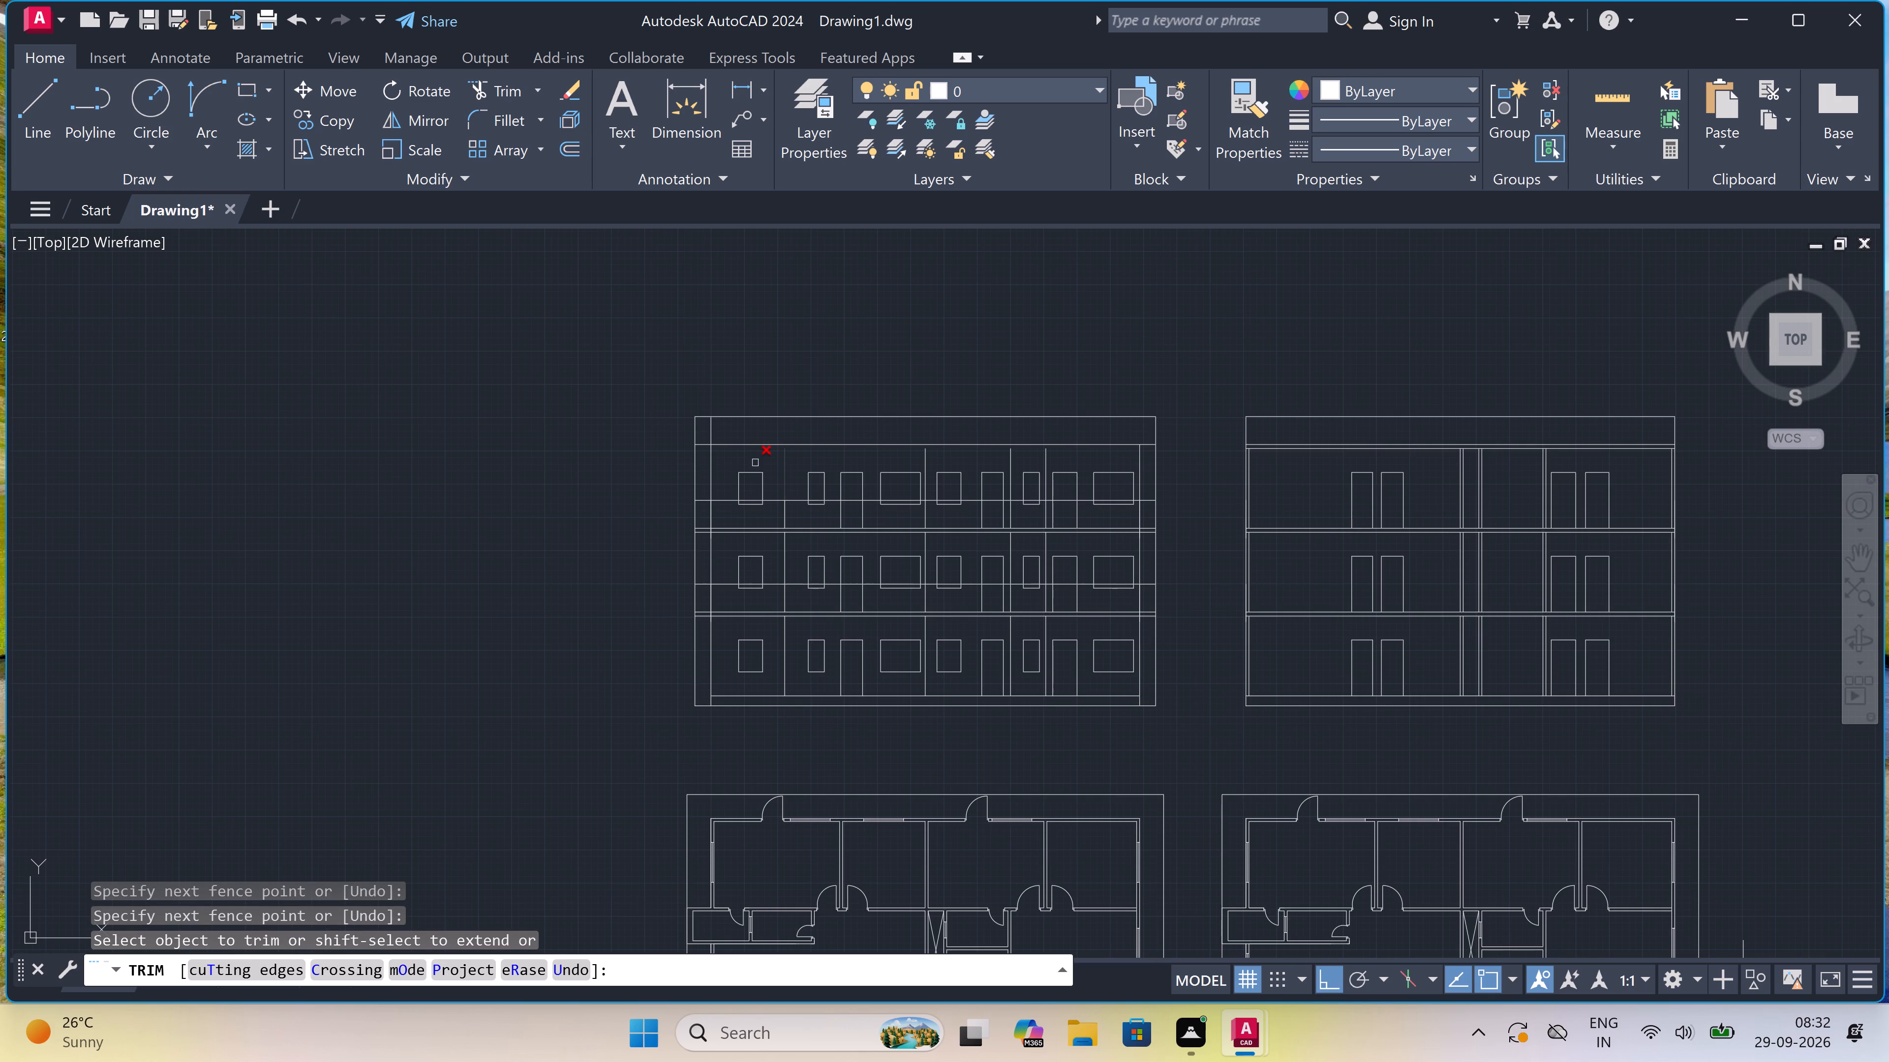
pyautogui.scroll(2, 716, 424)
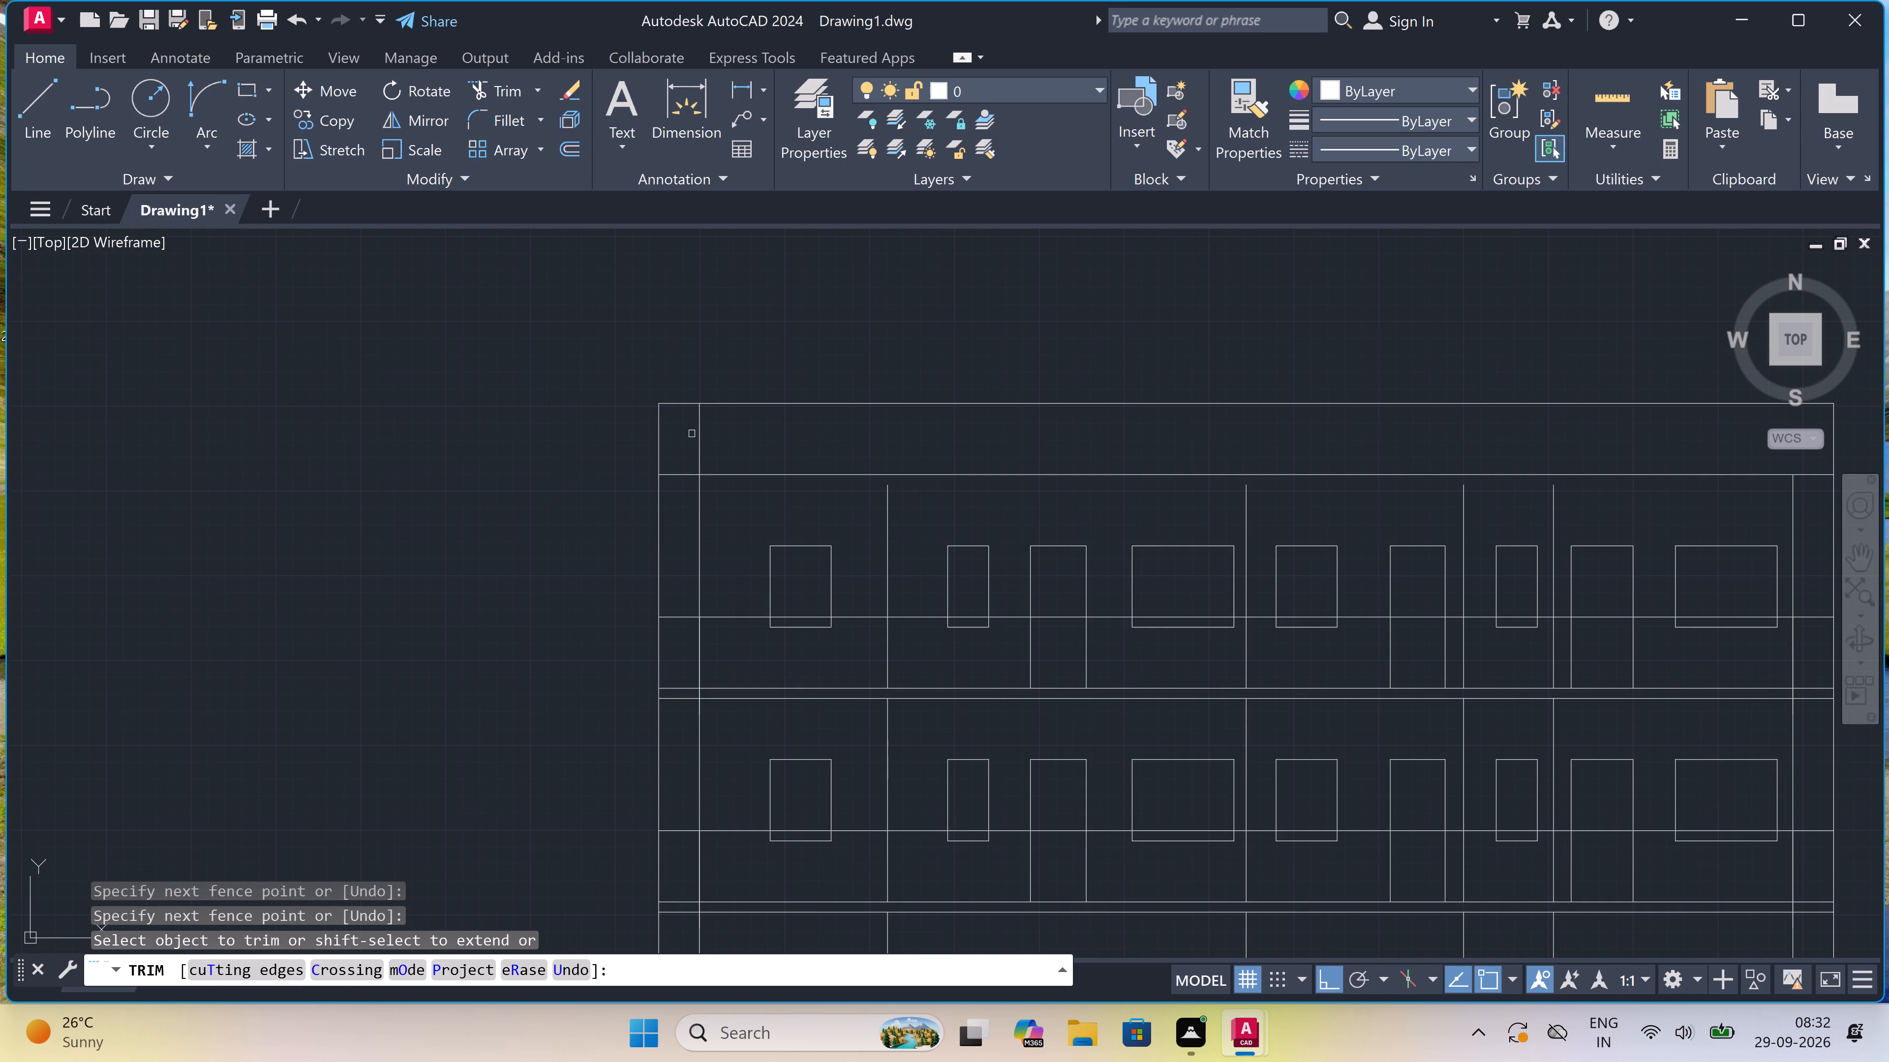
pyautogui.click(692, 434)
pyautogui.click(725, 428)
# Trim away every segment of the lower line of the floor slab beneath the left elevation's top storey, end to end.
pyautogui.click(678, 701)
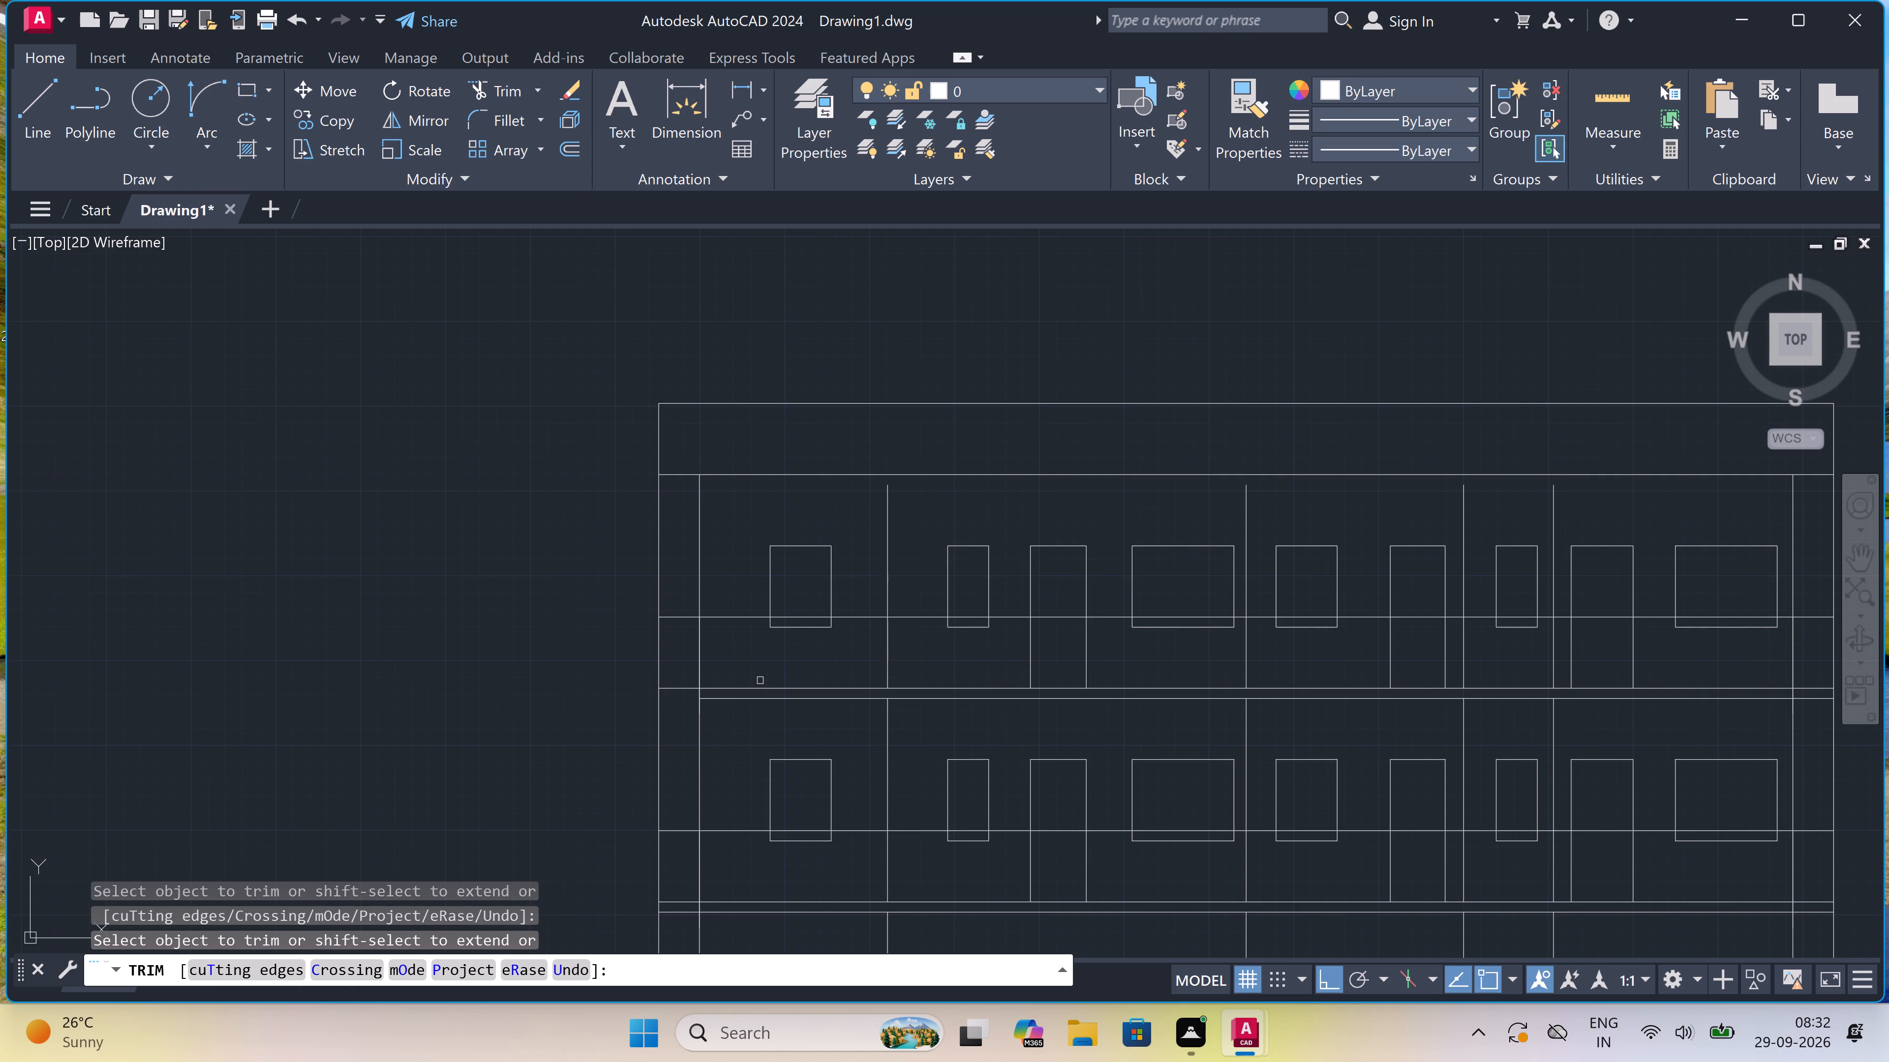
pyautogui.moveTo(756, 697); pyautogui.dragTo(749, 698)
pyautogui.scroll(-1, 696, 577)
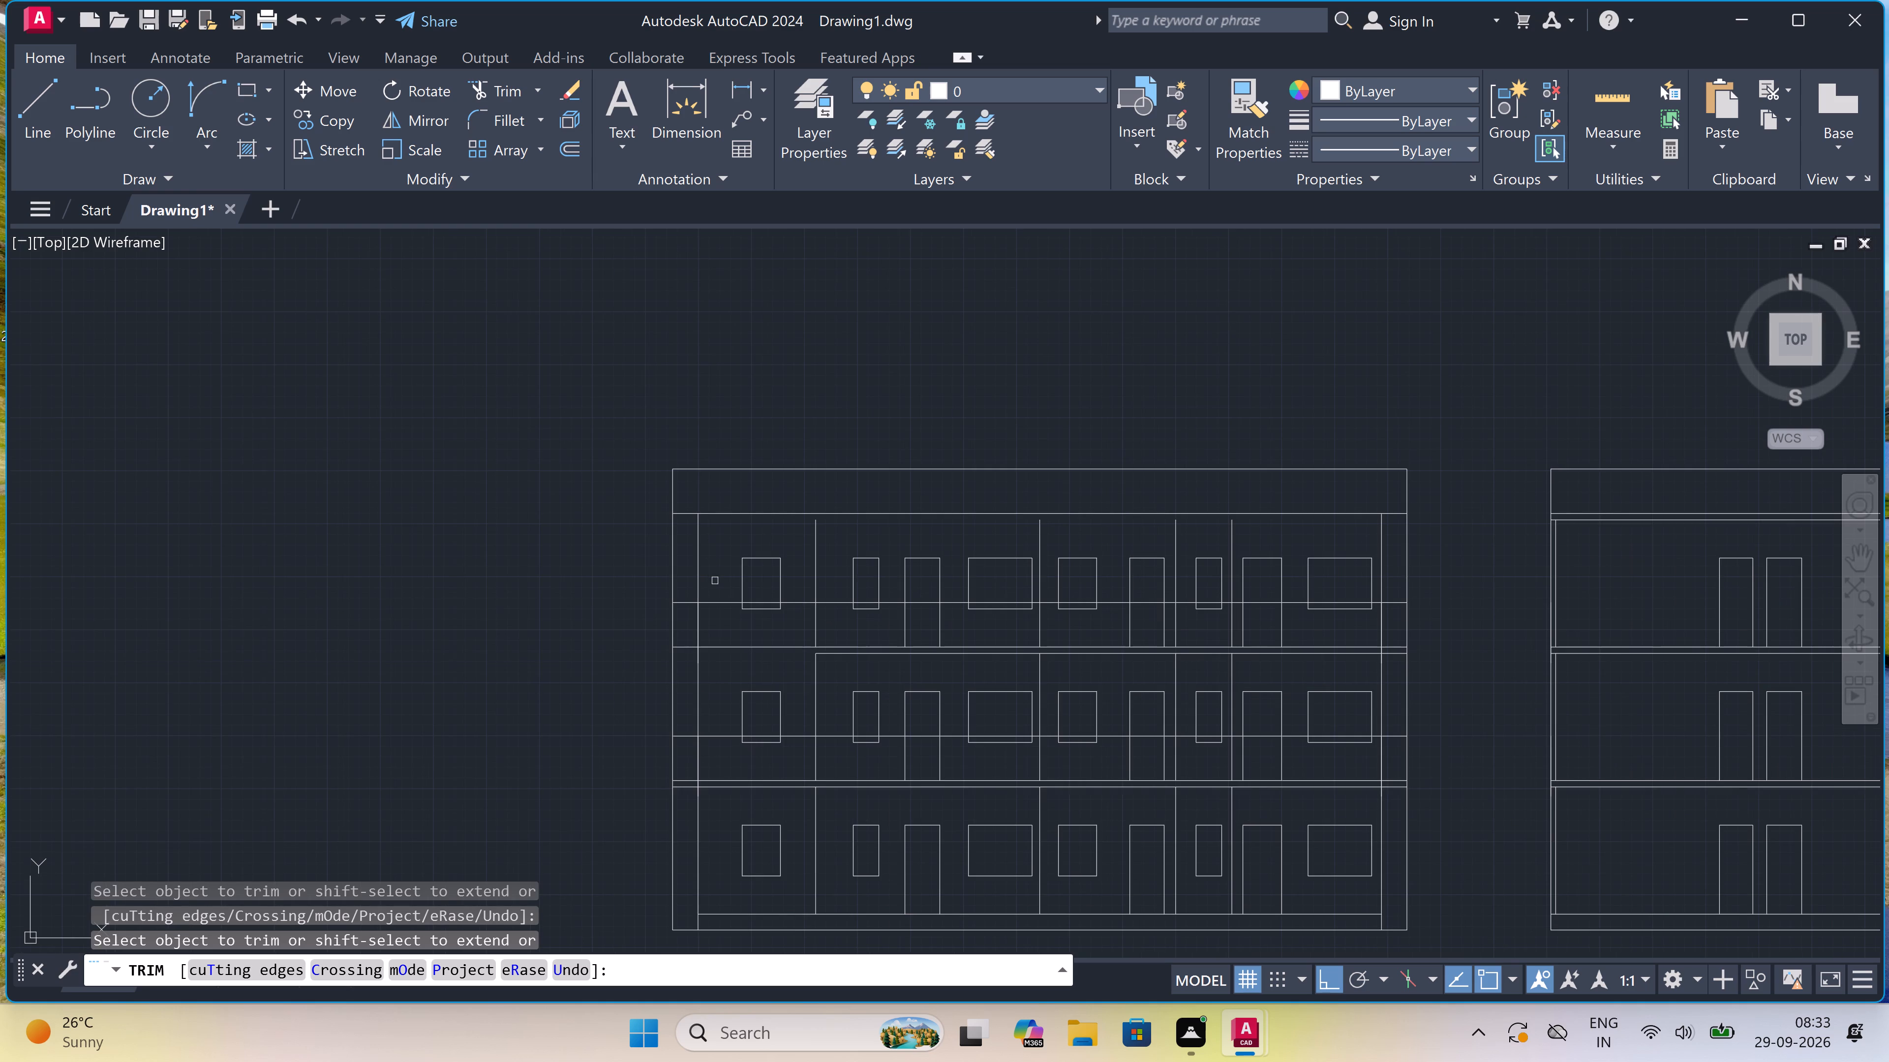
pyautogui.click(860, 655)
pyautogui.scroll(-2, 860, 655)
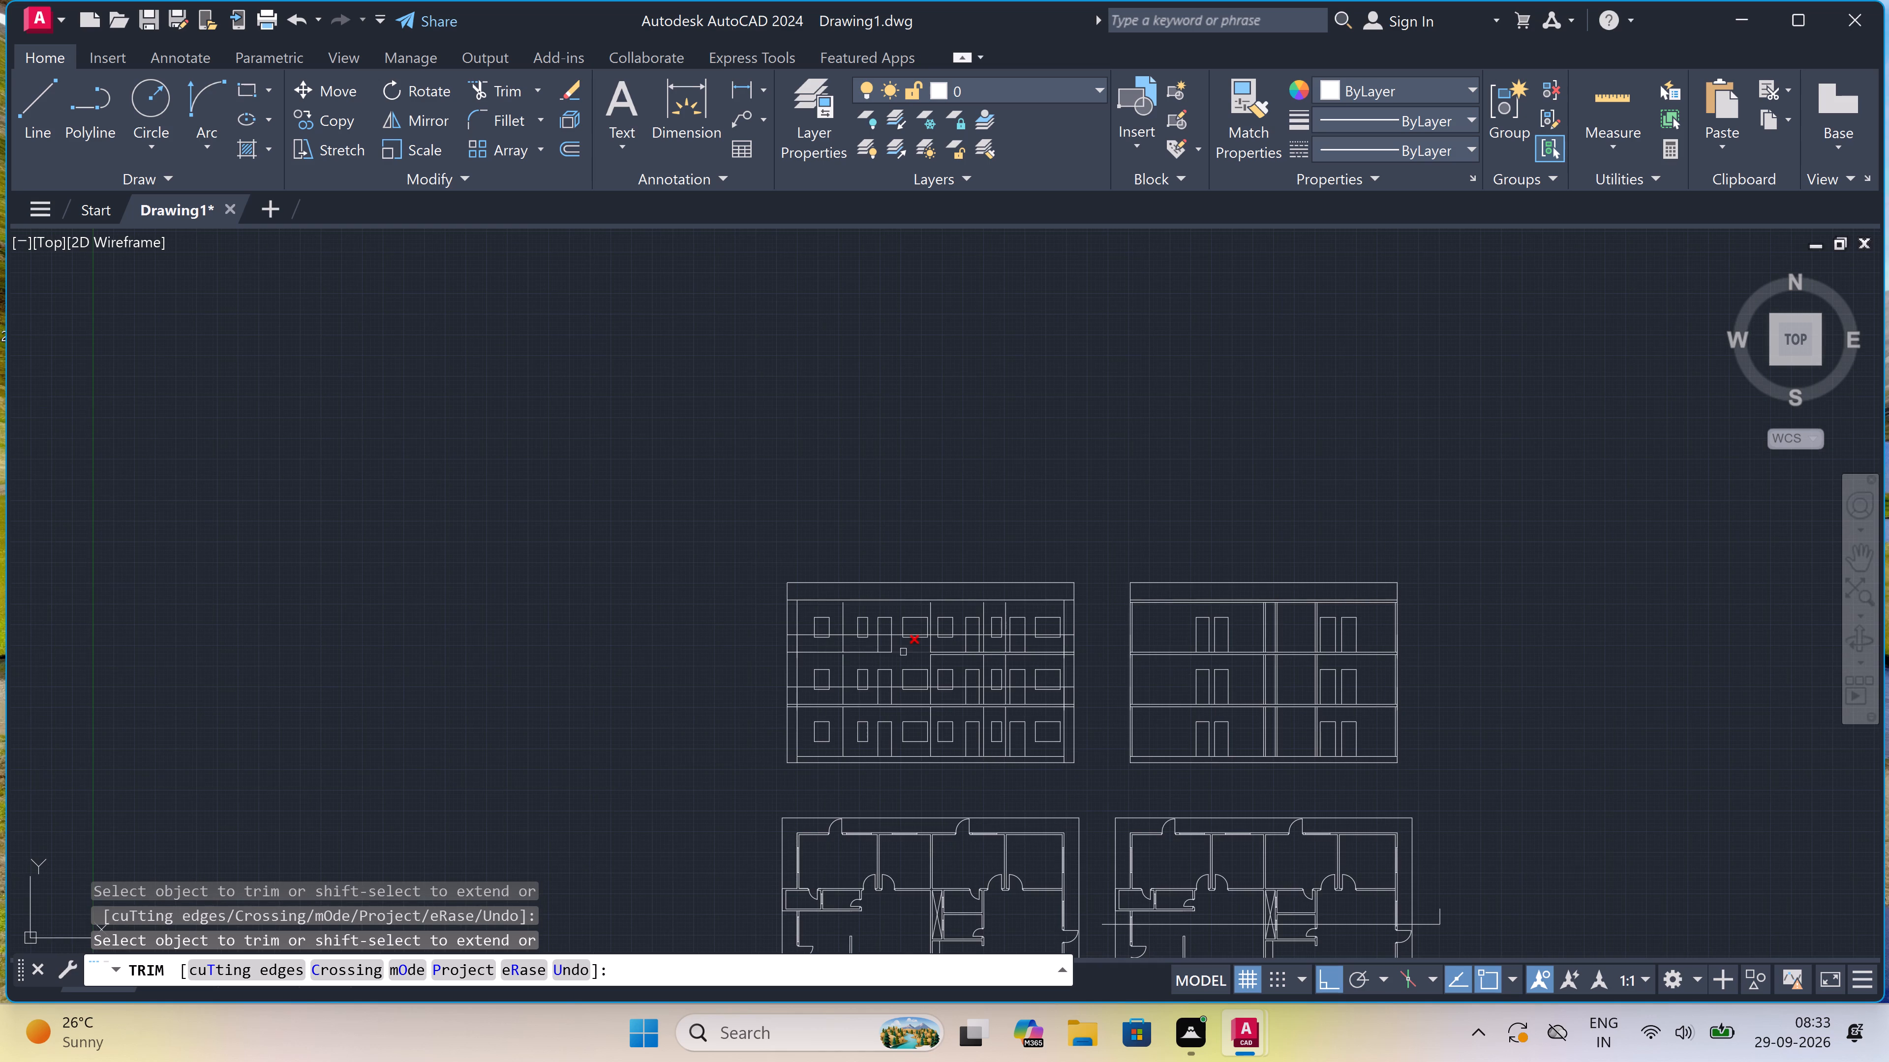
pyautogui.scroll(2, 969, 663)
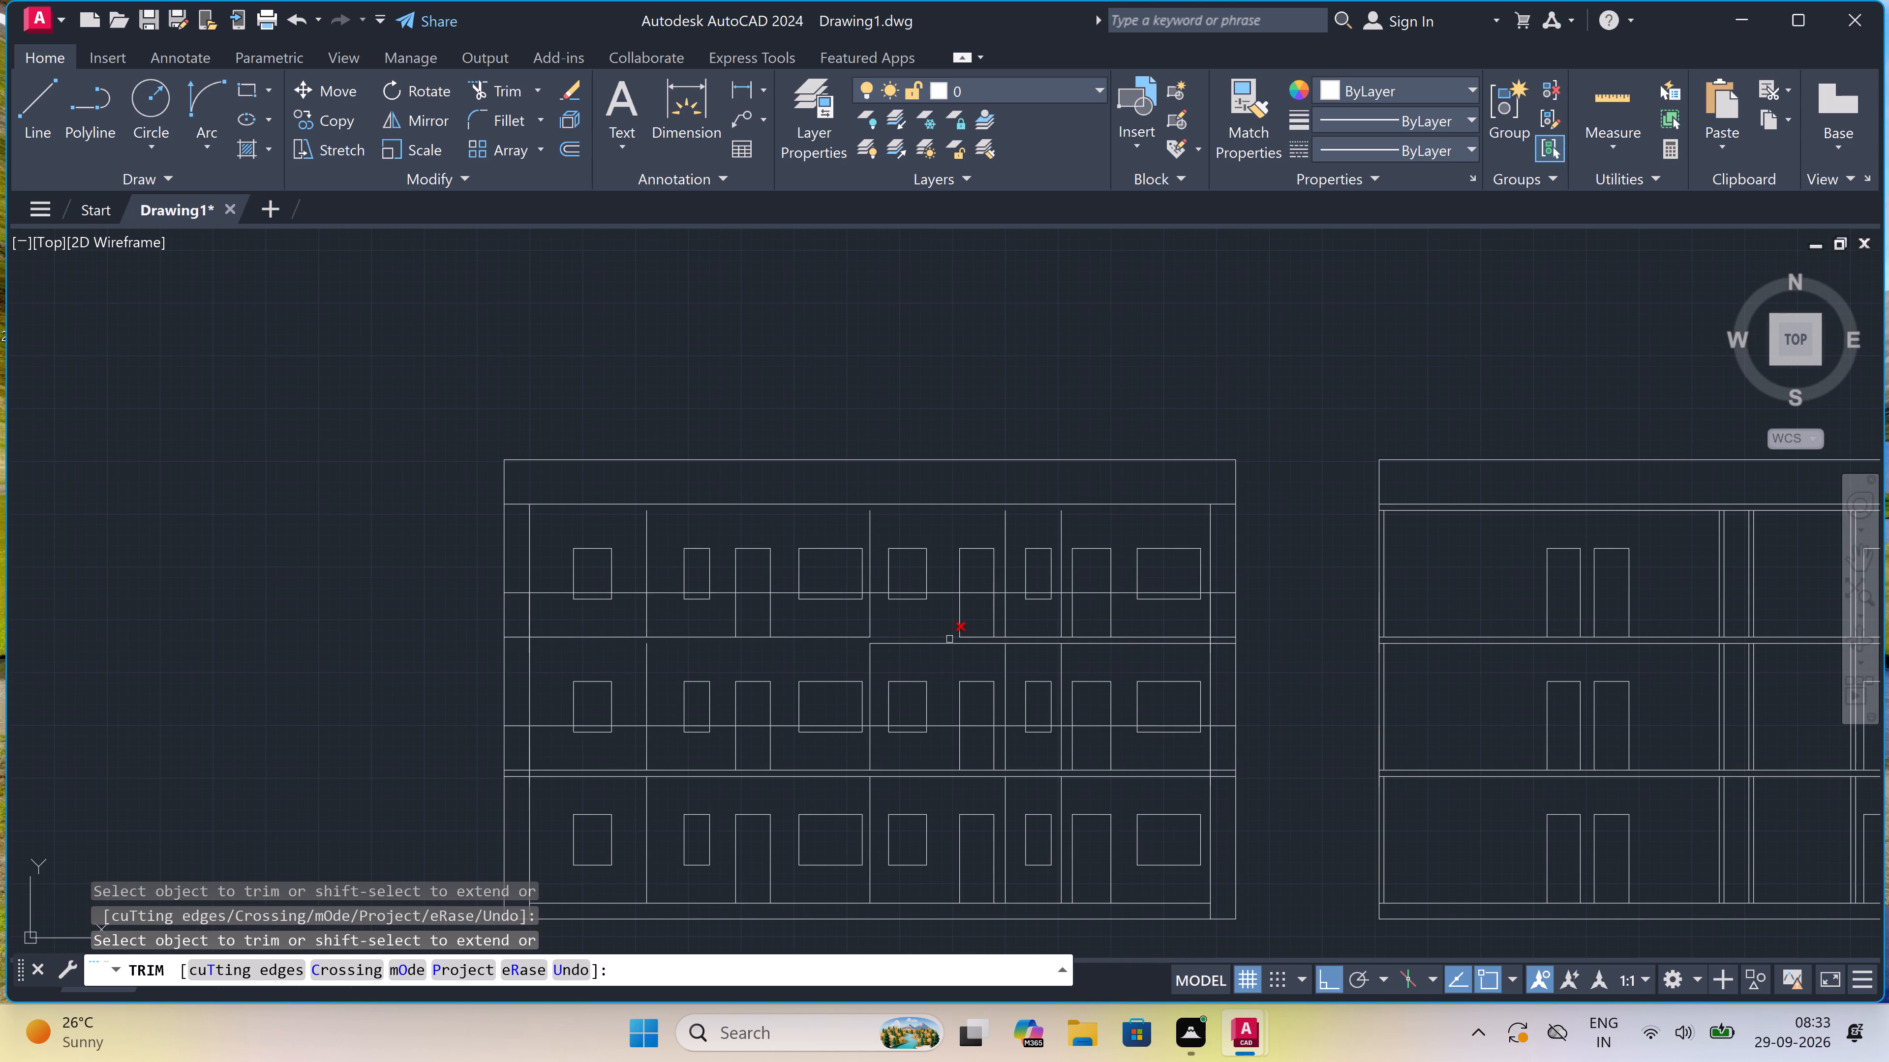
pyautogui.scroll(3, 949, 641)
pyautogui.click(938, 652)
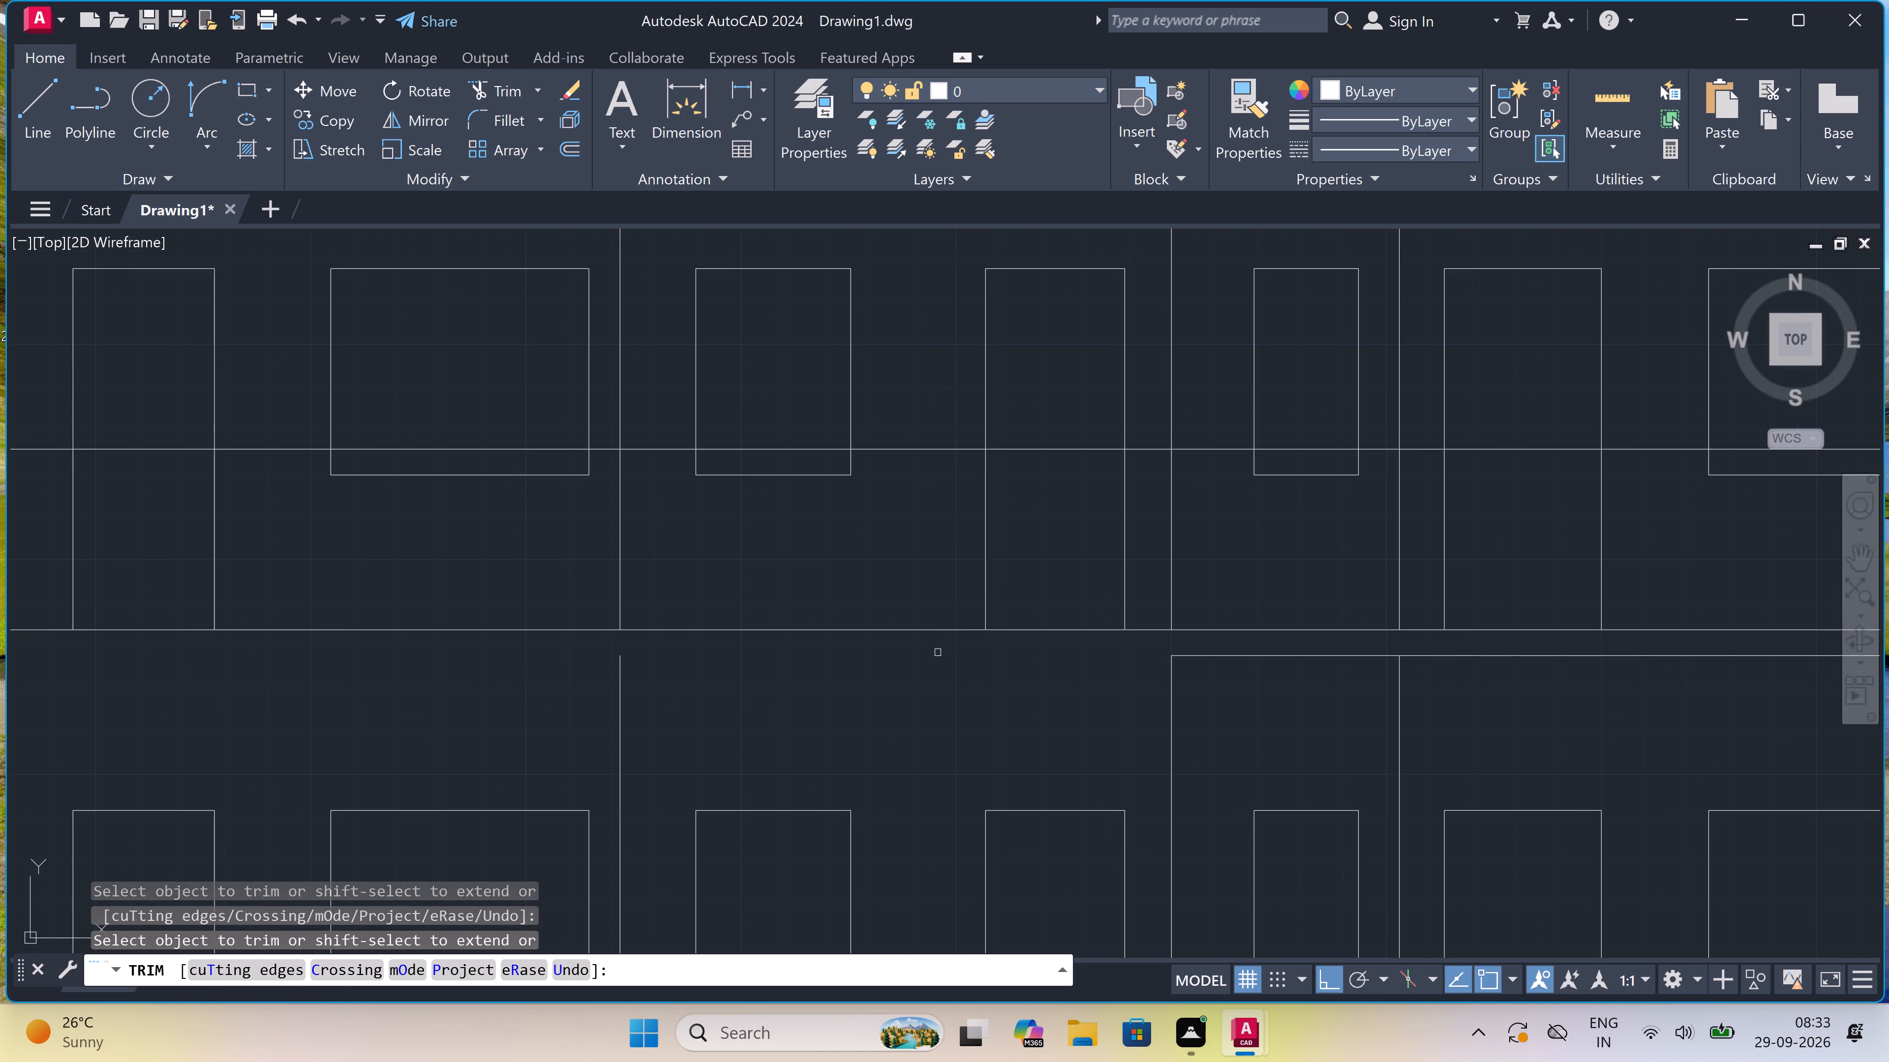
pyautogui.scroll(-1, 938, 651)
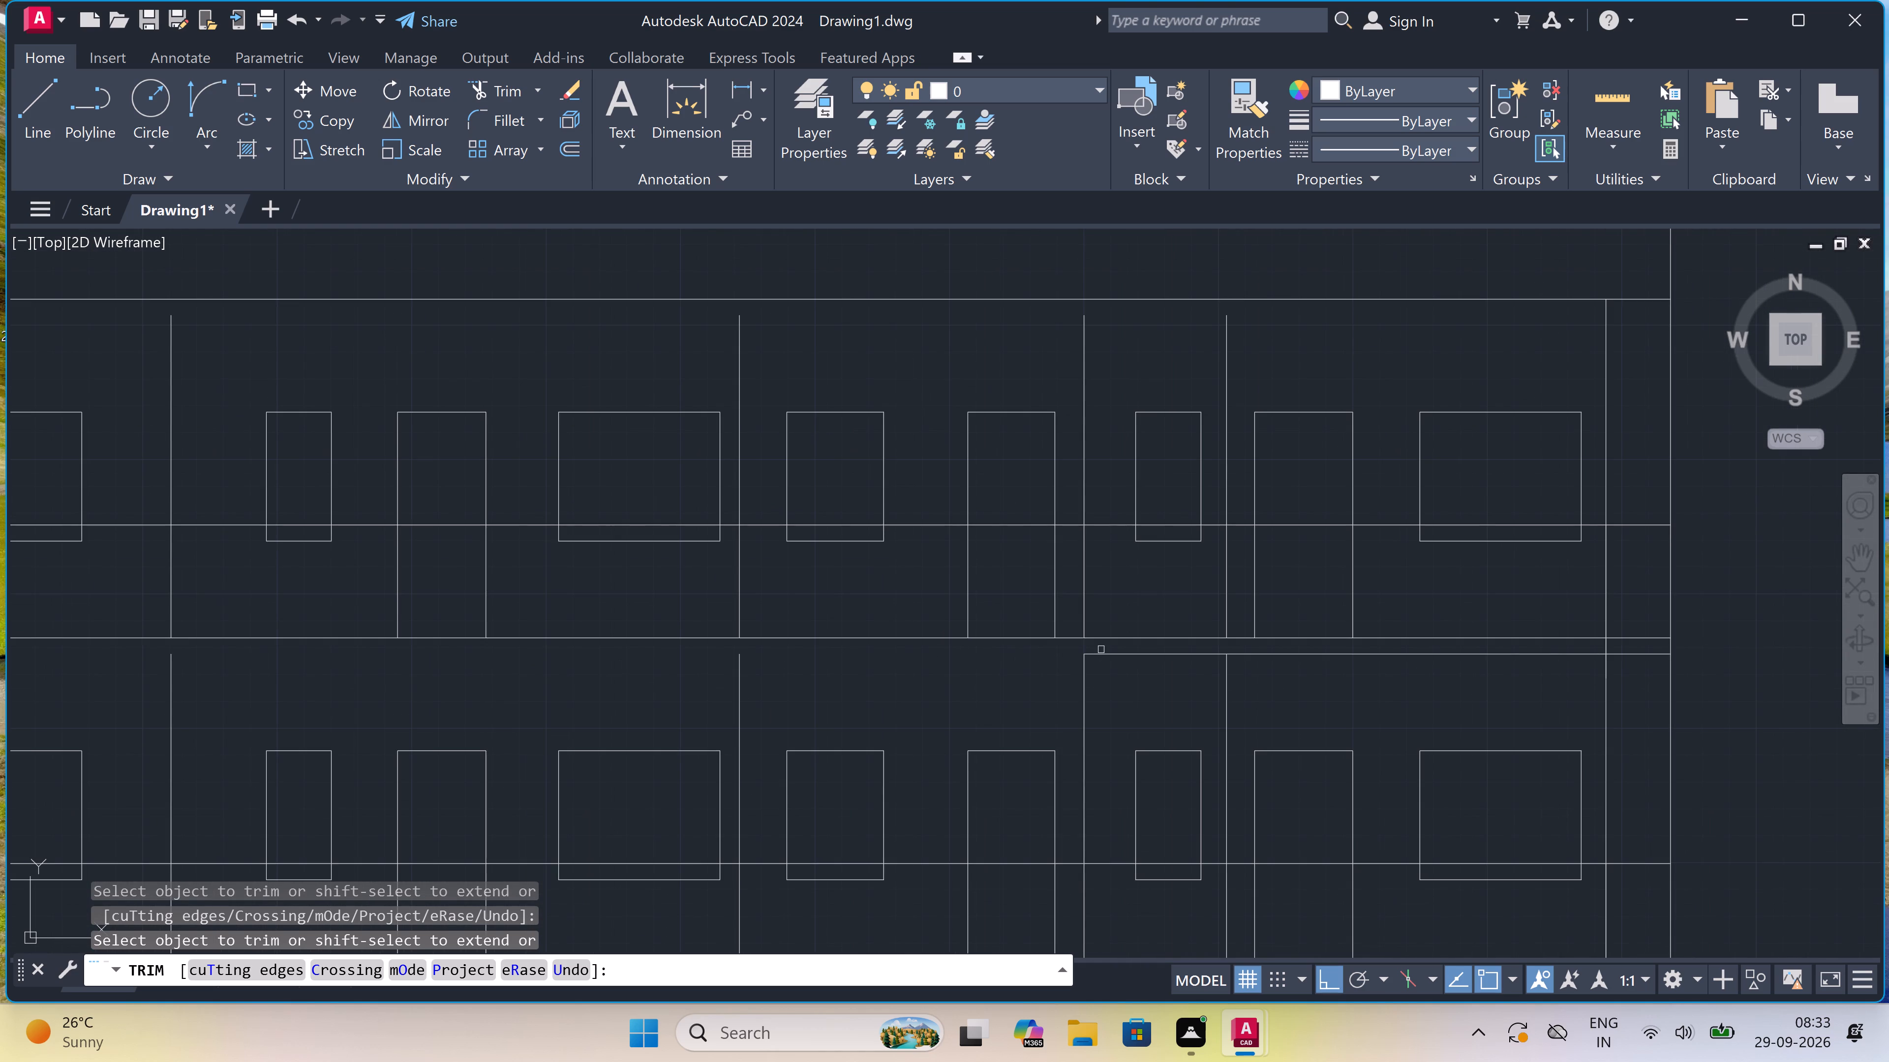
pyautogui.click(1110, 650)
pyautogui.scroll(-2, 1052, 646)
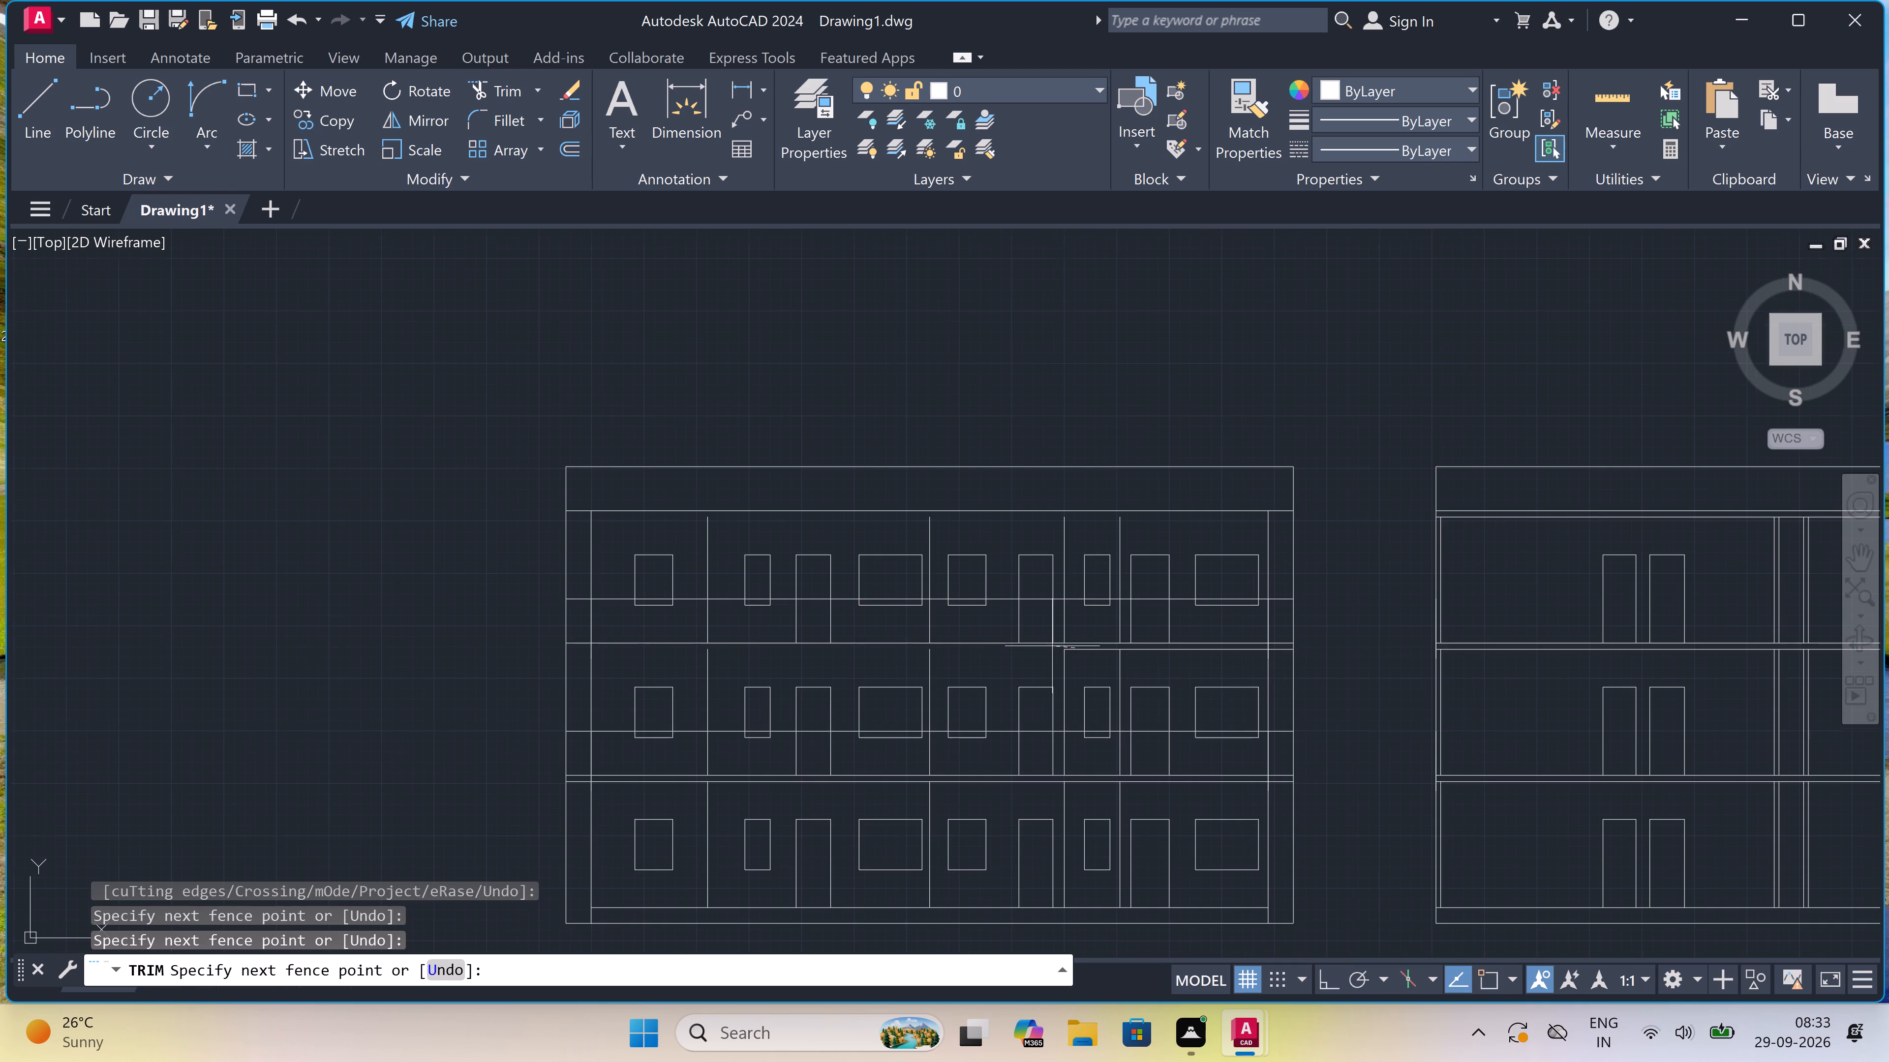
pyautogui.scroll(3, 1085, 643)
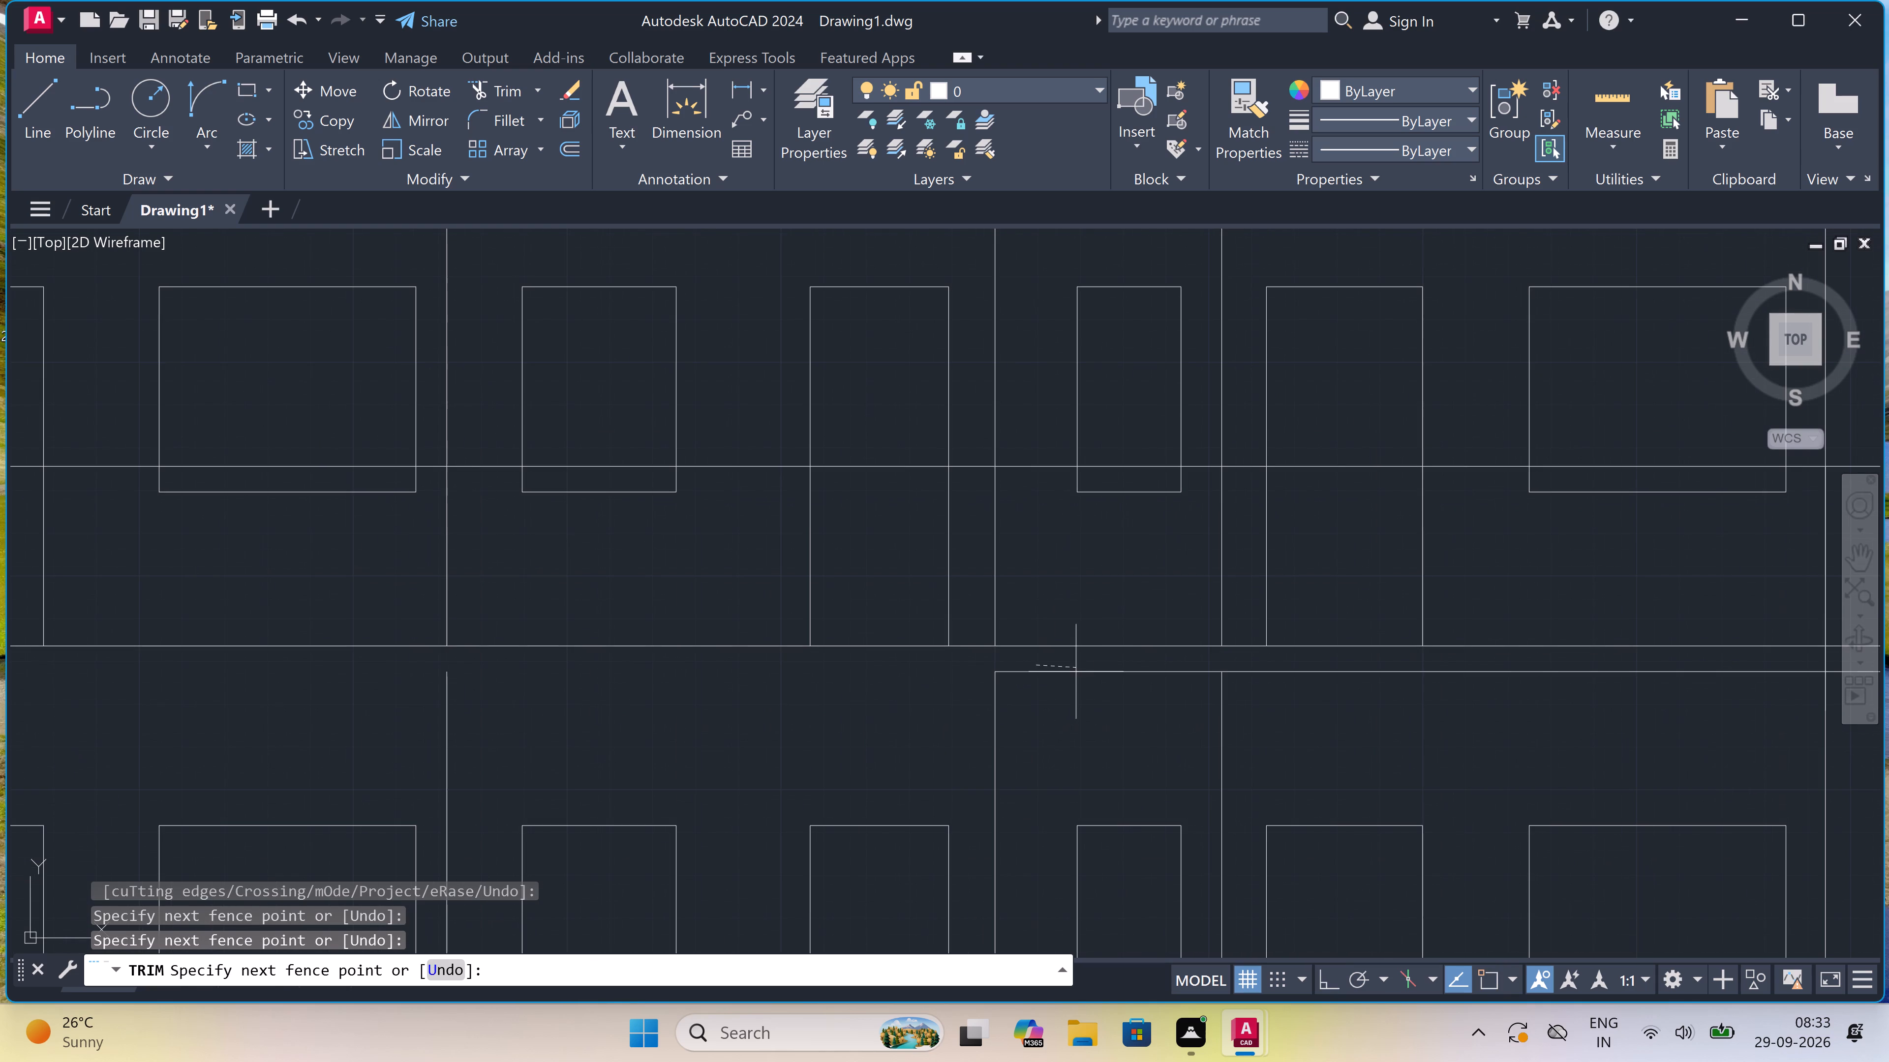
pyautogui.click(1076, 684)
pyautogui.scroll(-3, 953, 671)
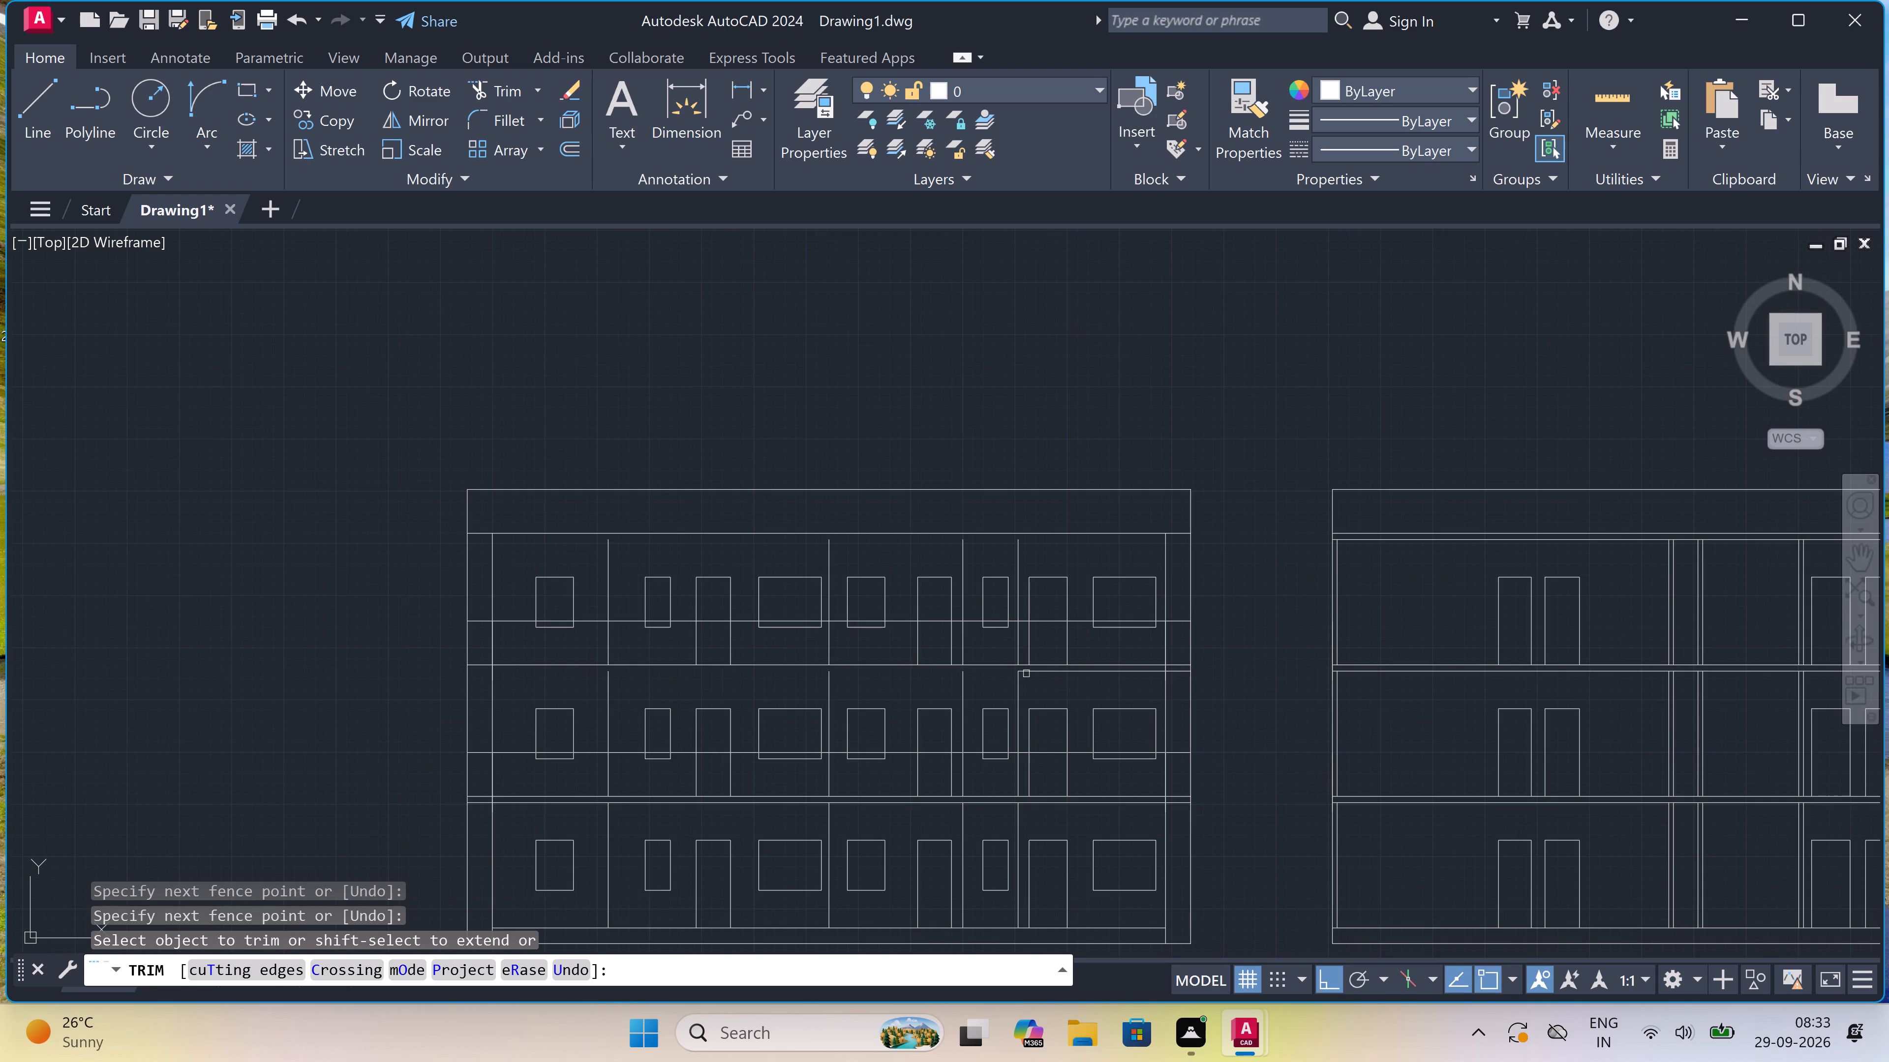
pyautogui.scroll(2, 1085, 669)
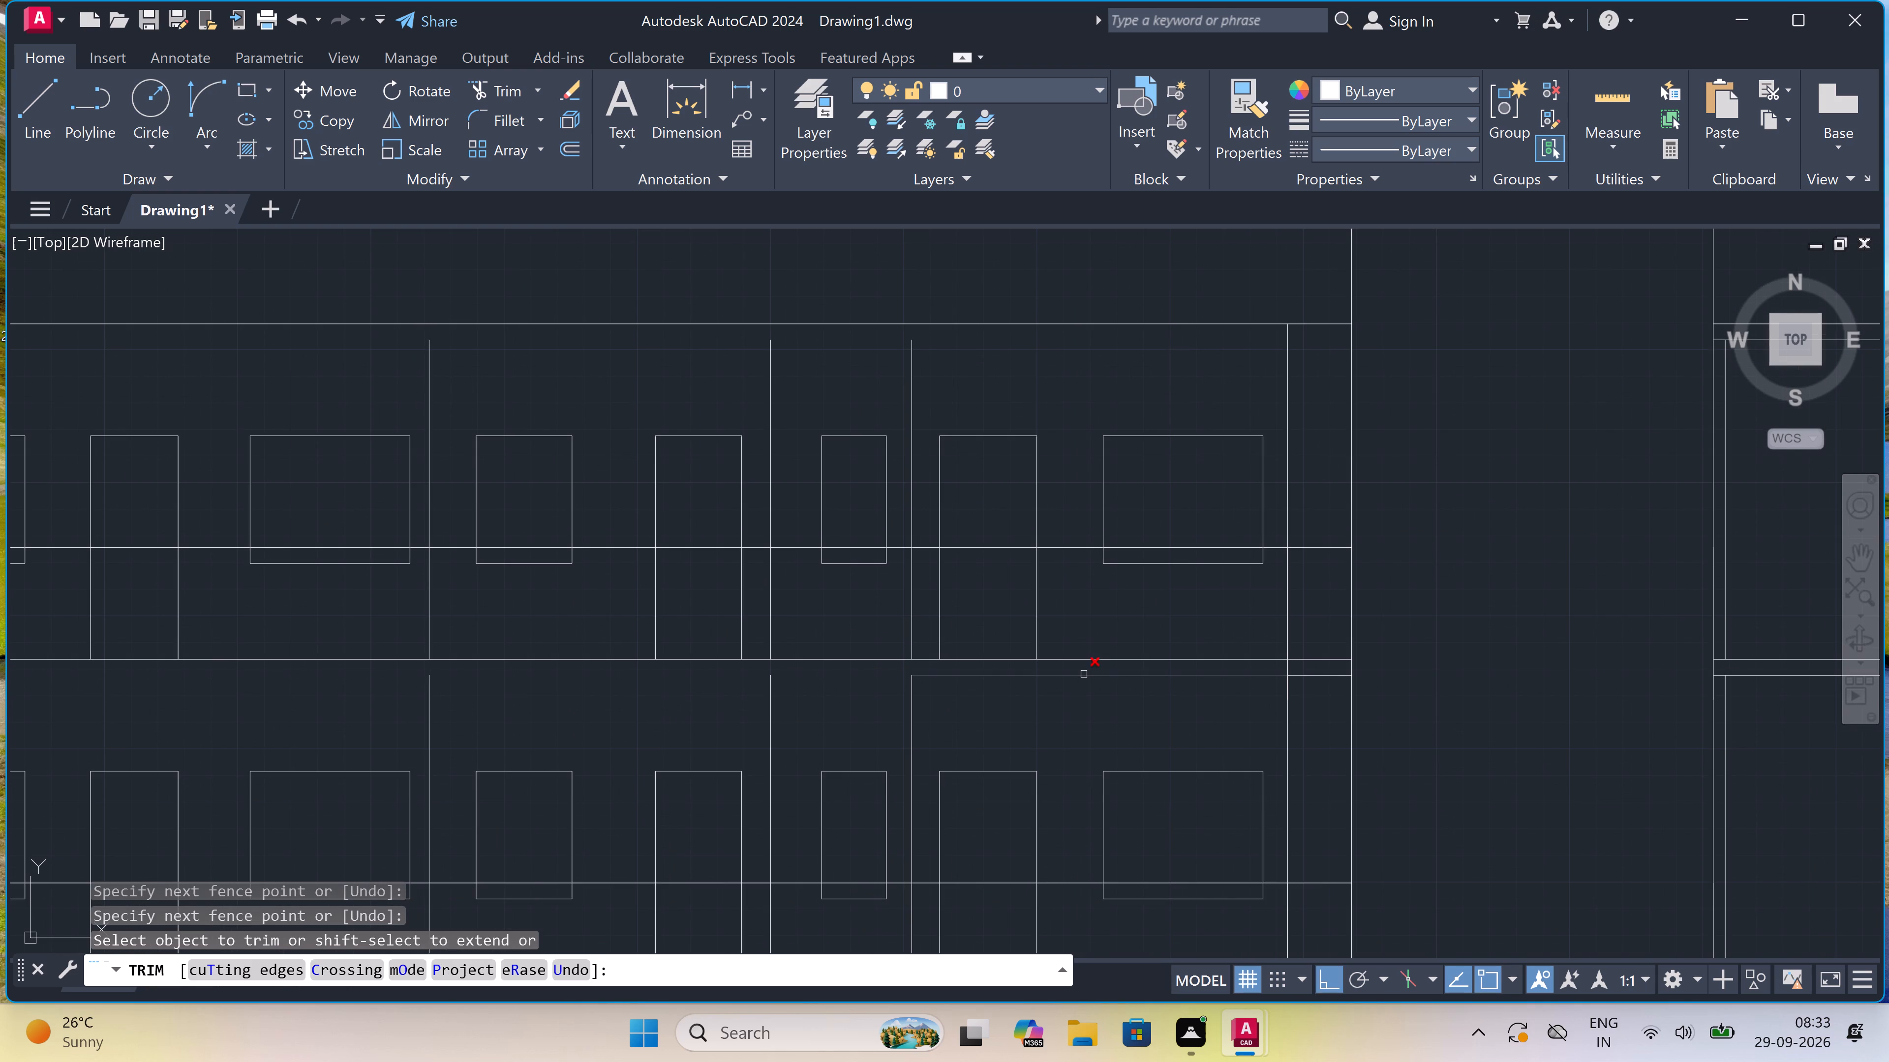
pyautogui.click(1084, 674)
pyautogui.scroll(-3, 1033, 678)
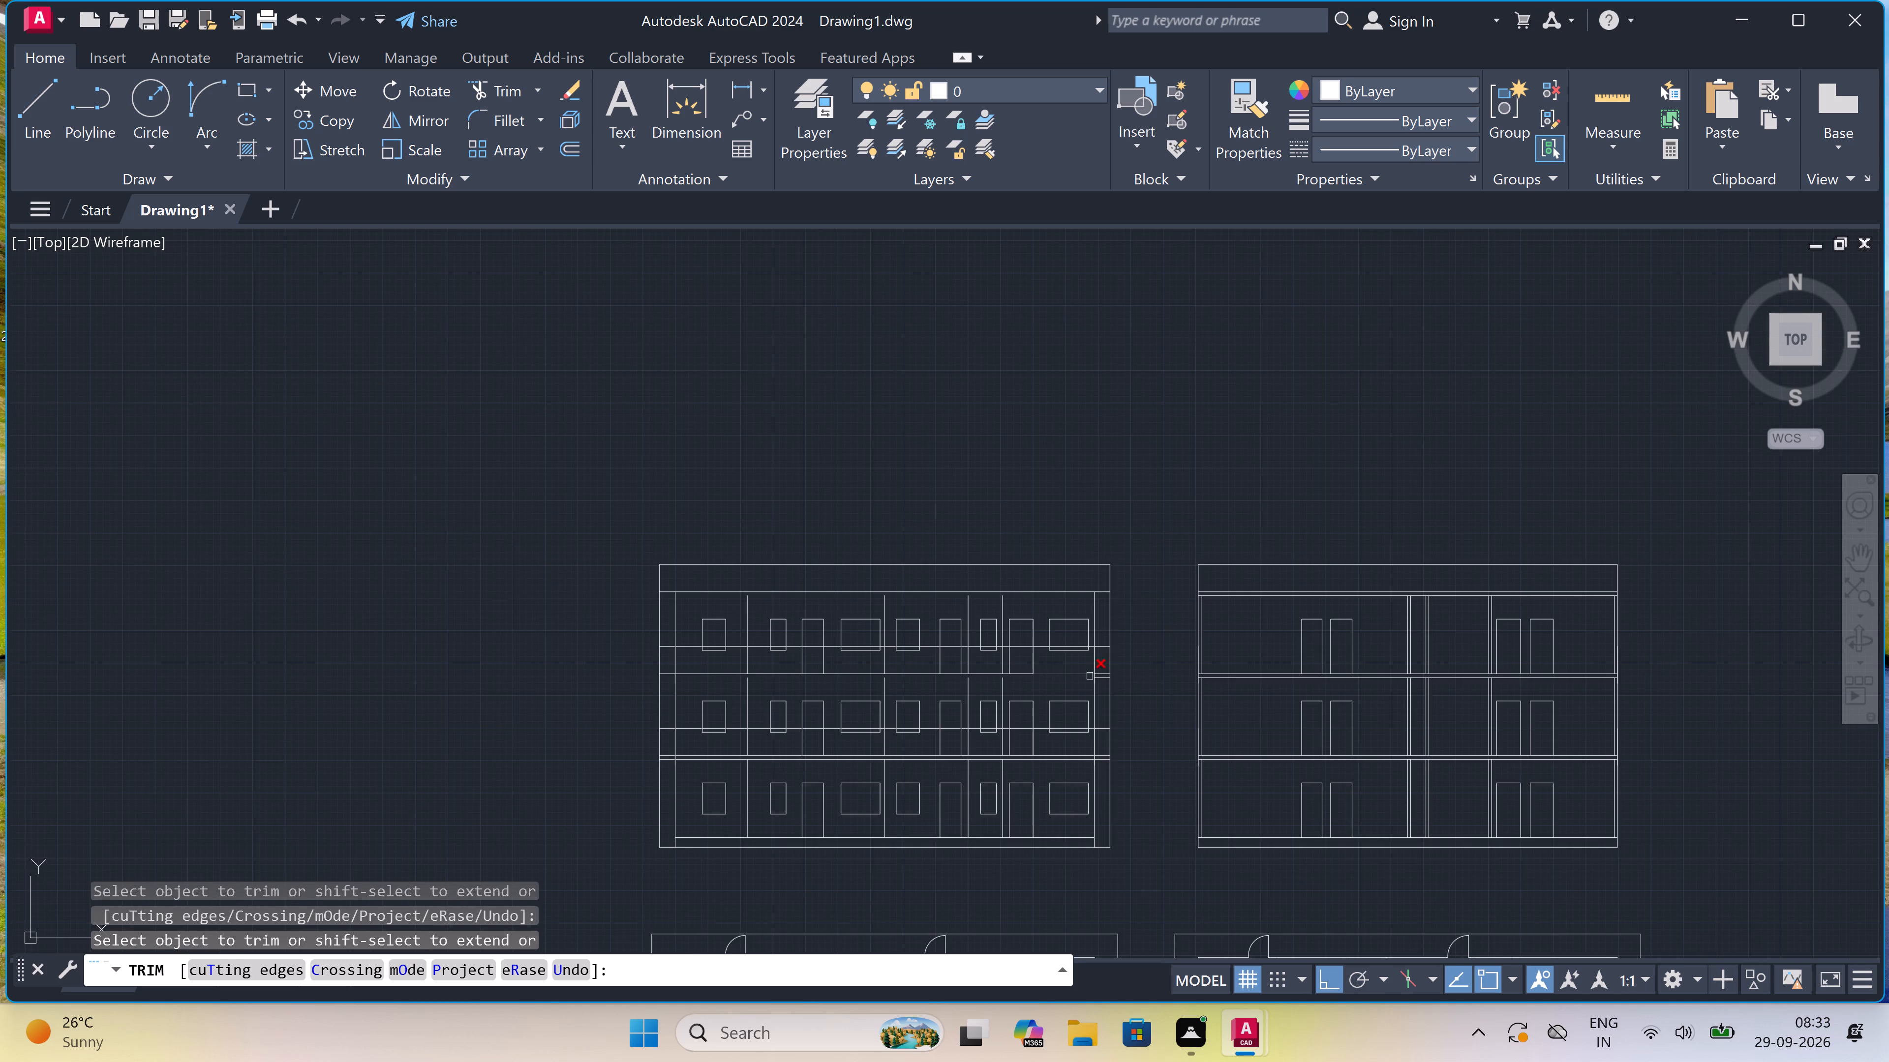
pyautogui.scroll(3, 1095, 676)
pyautogui.click(1099, 683)
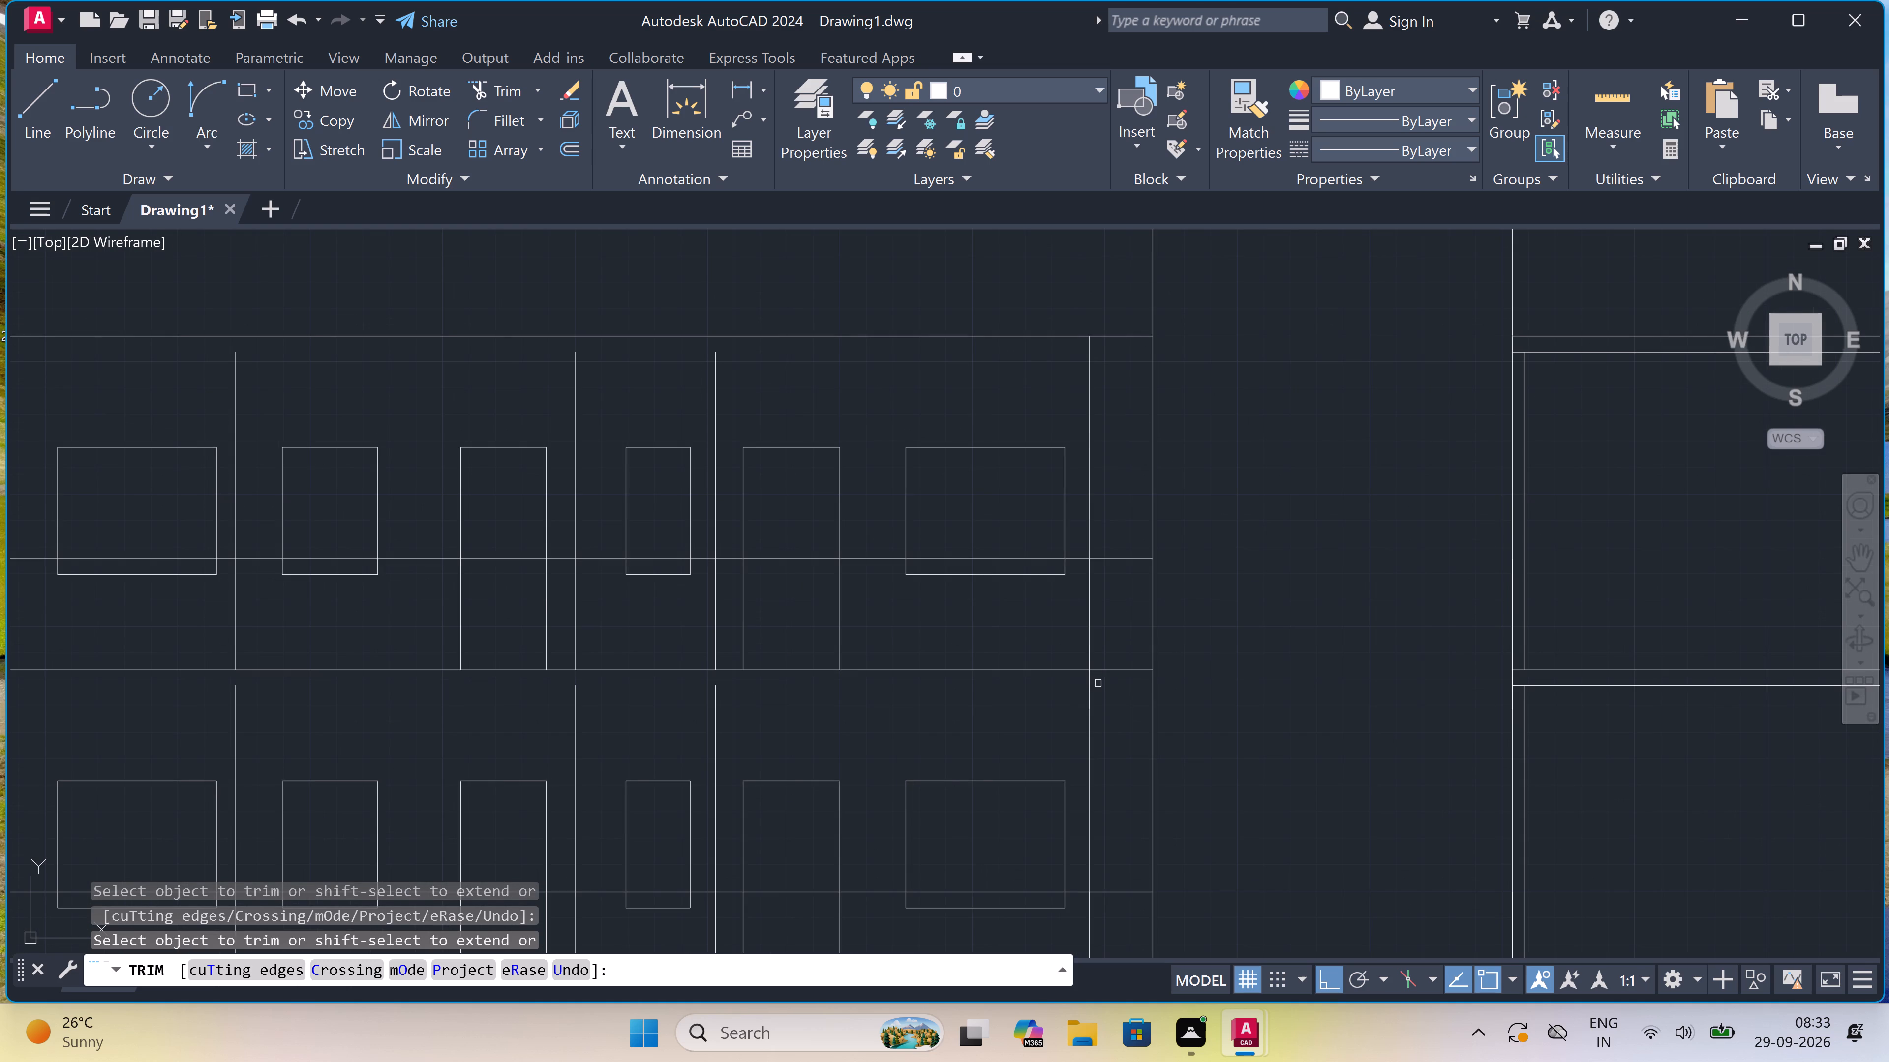
# Trim away the lower line of the floor slab above the left elevation's ground storey, from the right end to the inner left vertical line.
pyautogui.scroll(-5, 998, 683)
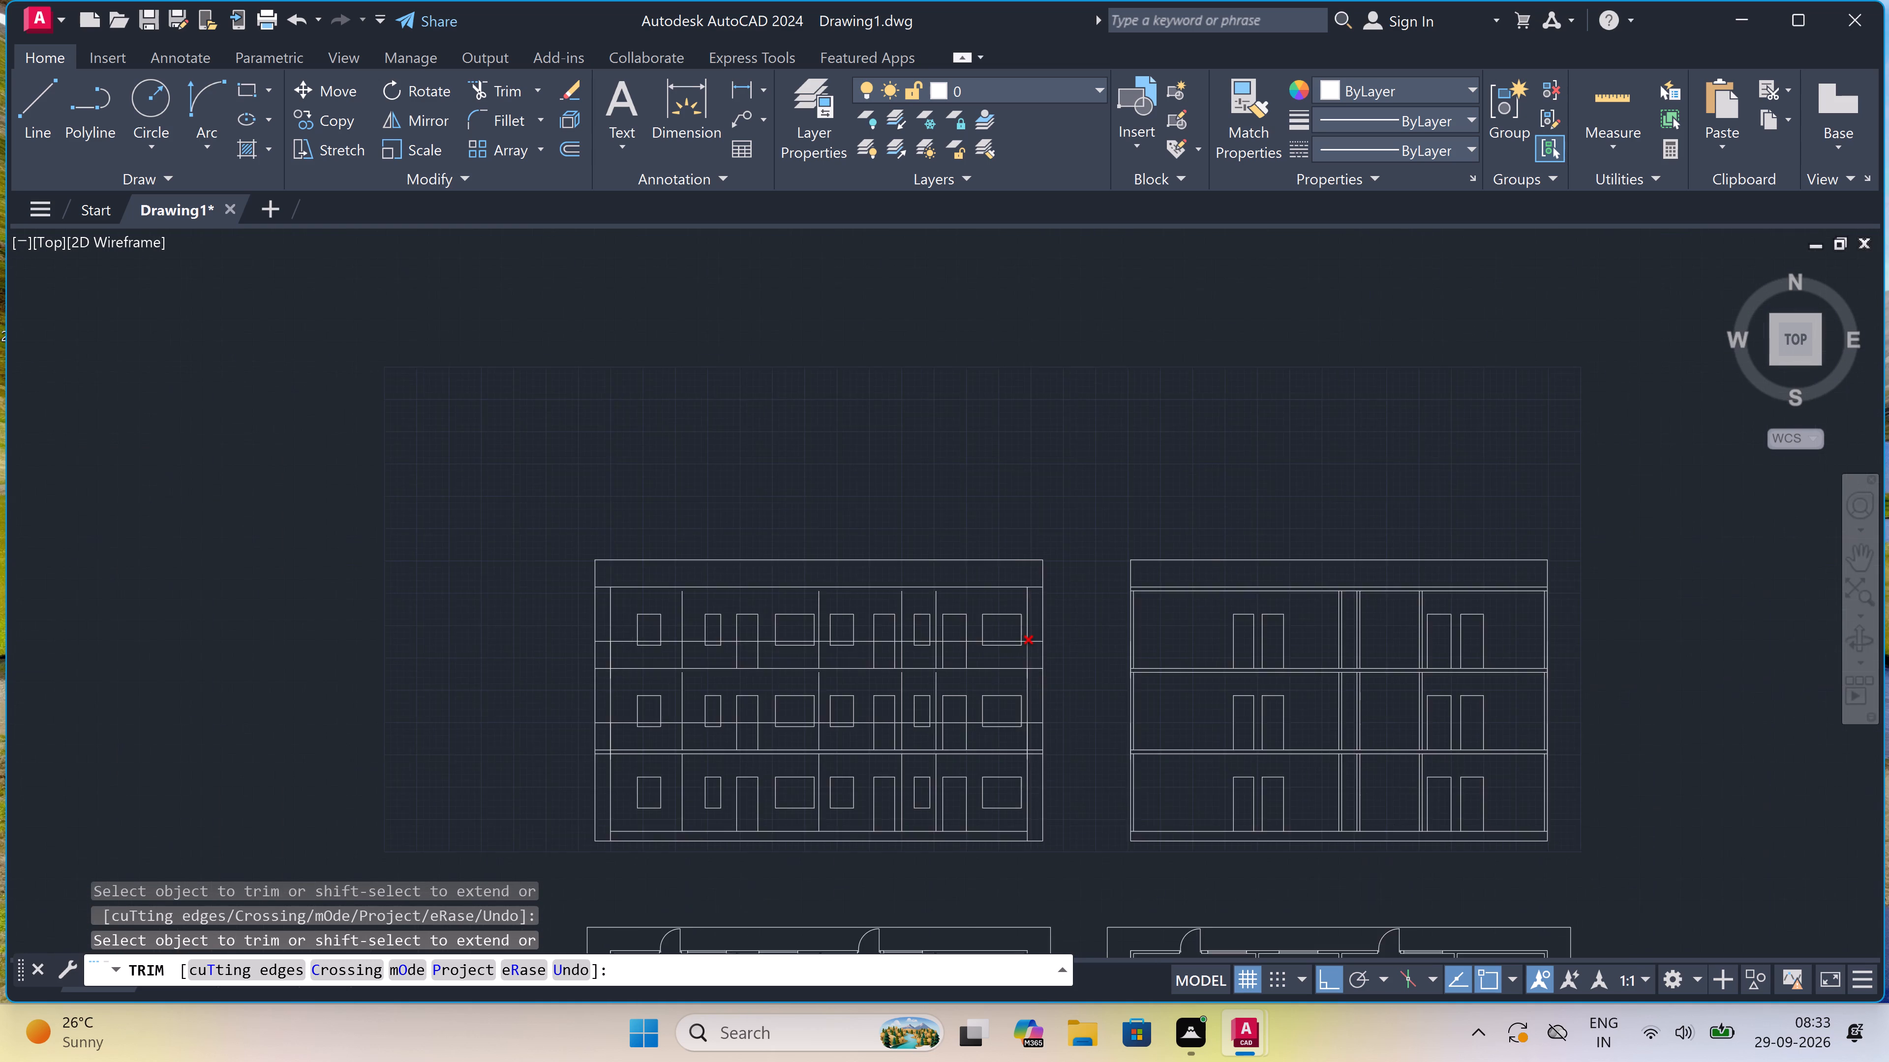
pyautogui.scroll(2, 975, 724)
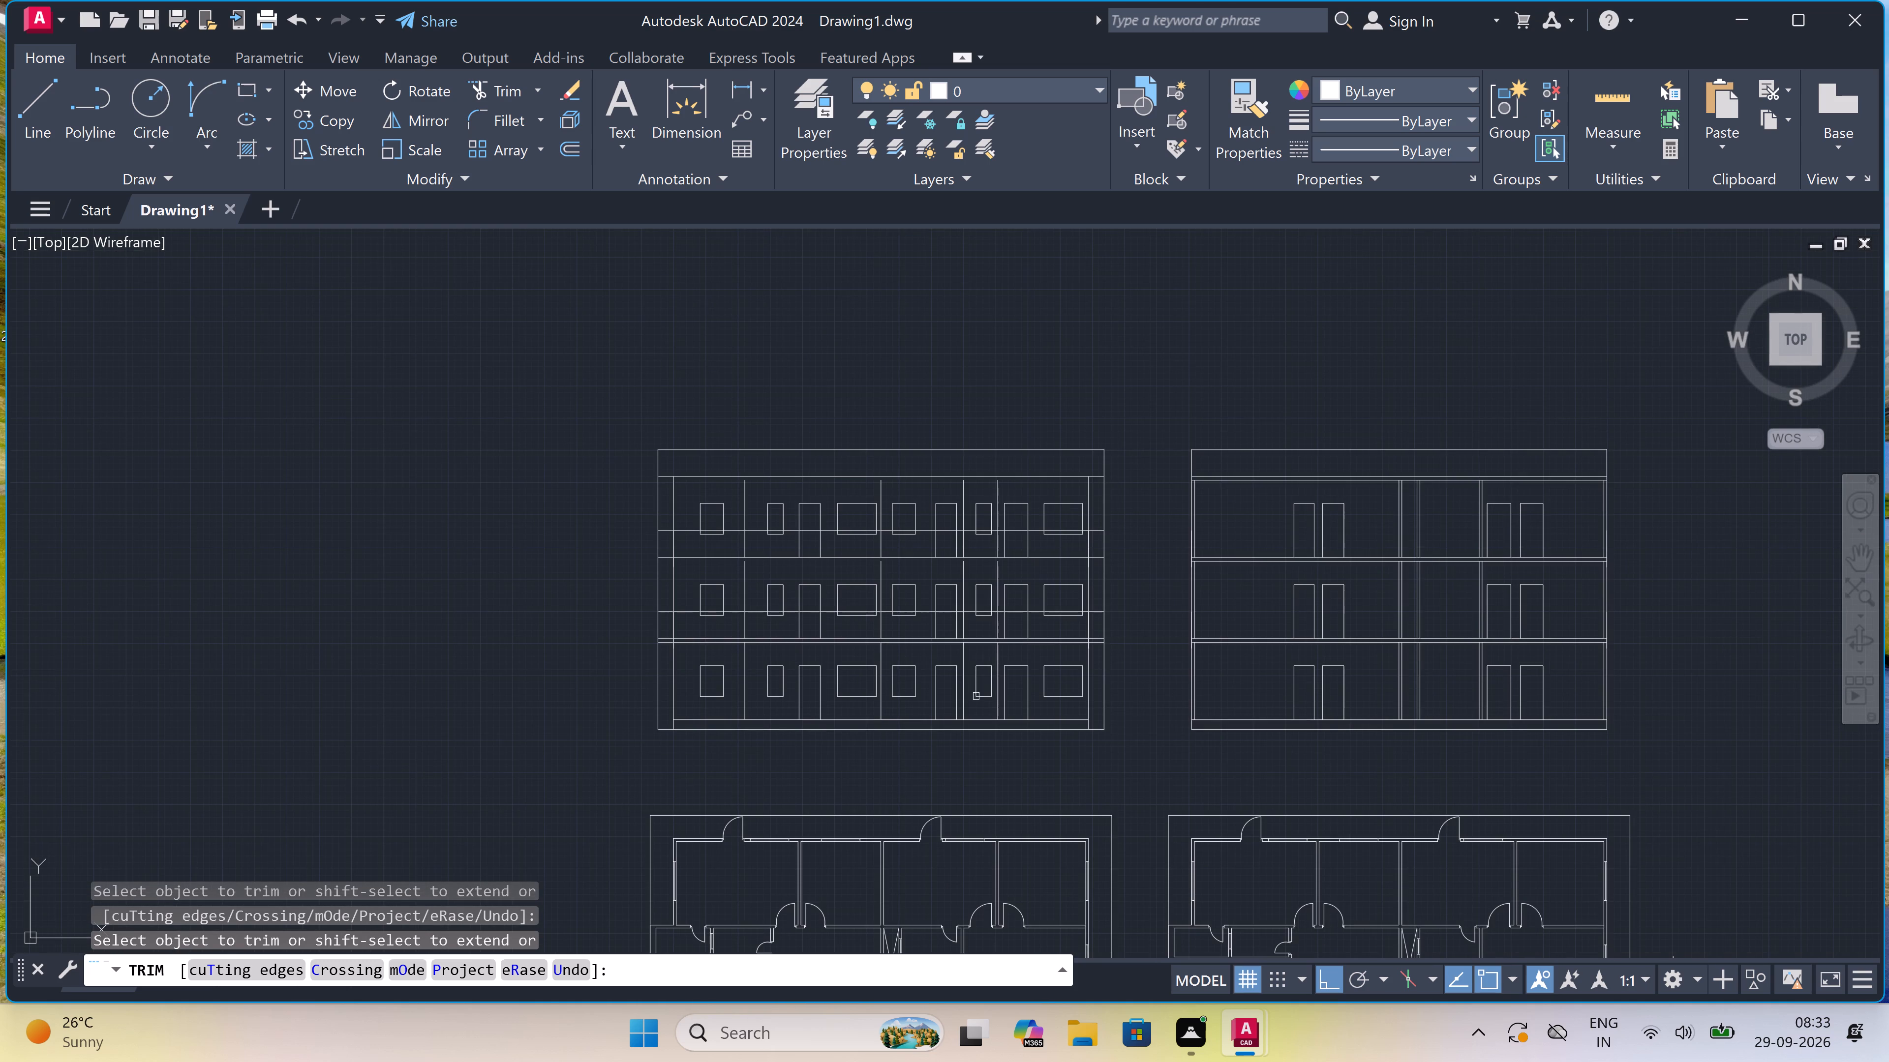
pyautogui.scroll(3, 968, 653)
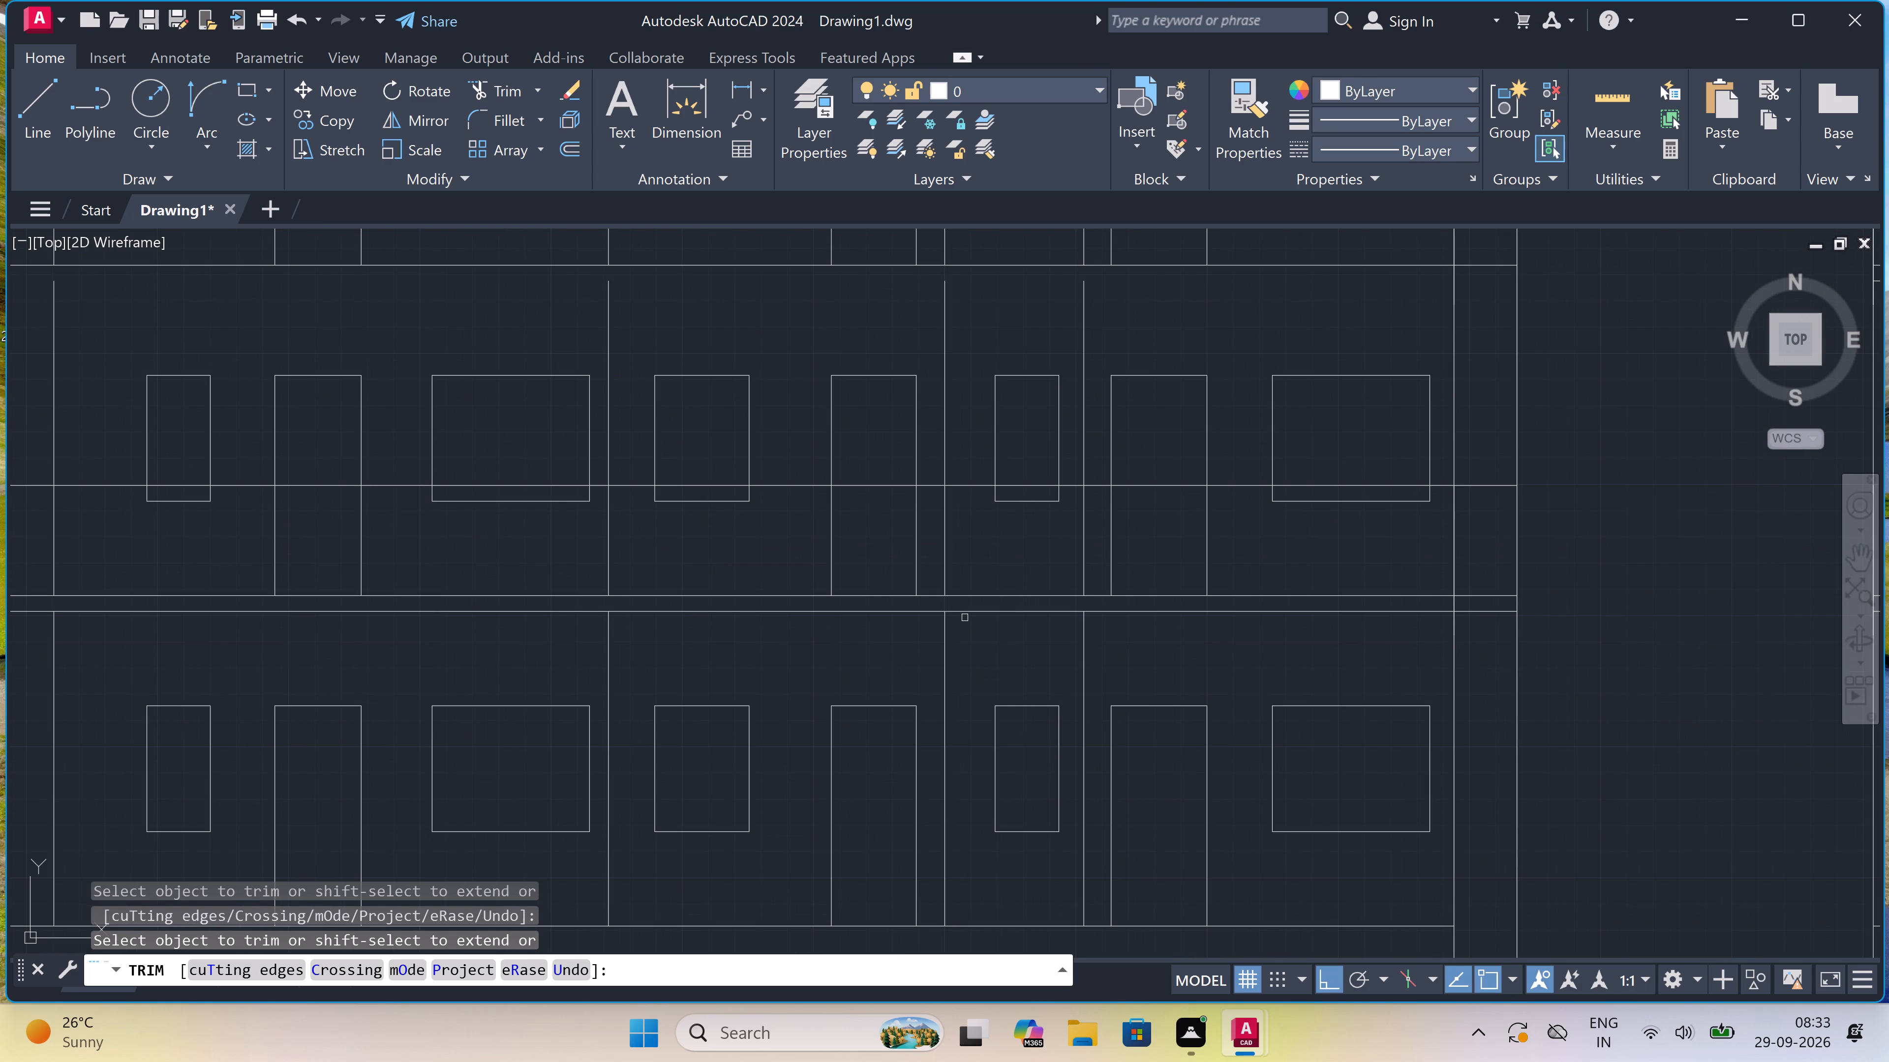
pyautogui.click(963, 615)
pyautogui.moveTo(1032, 795); pyautogui.dragTo(1019, 826)
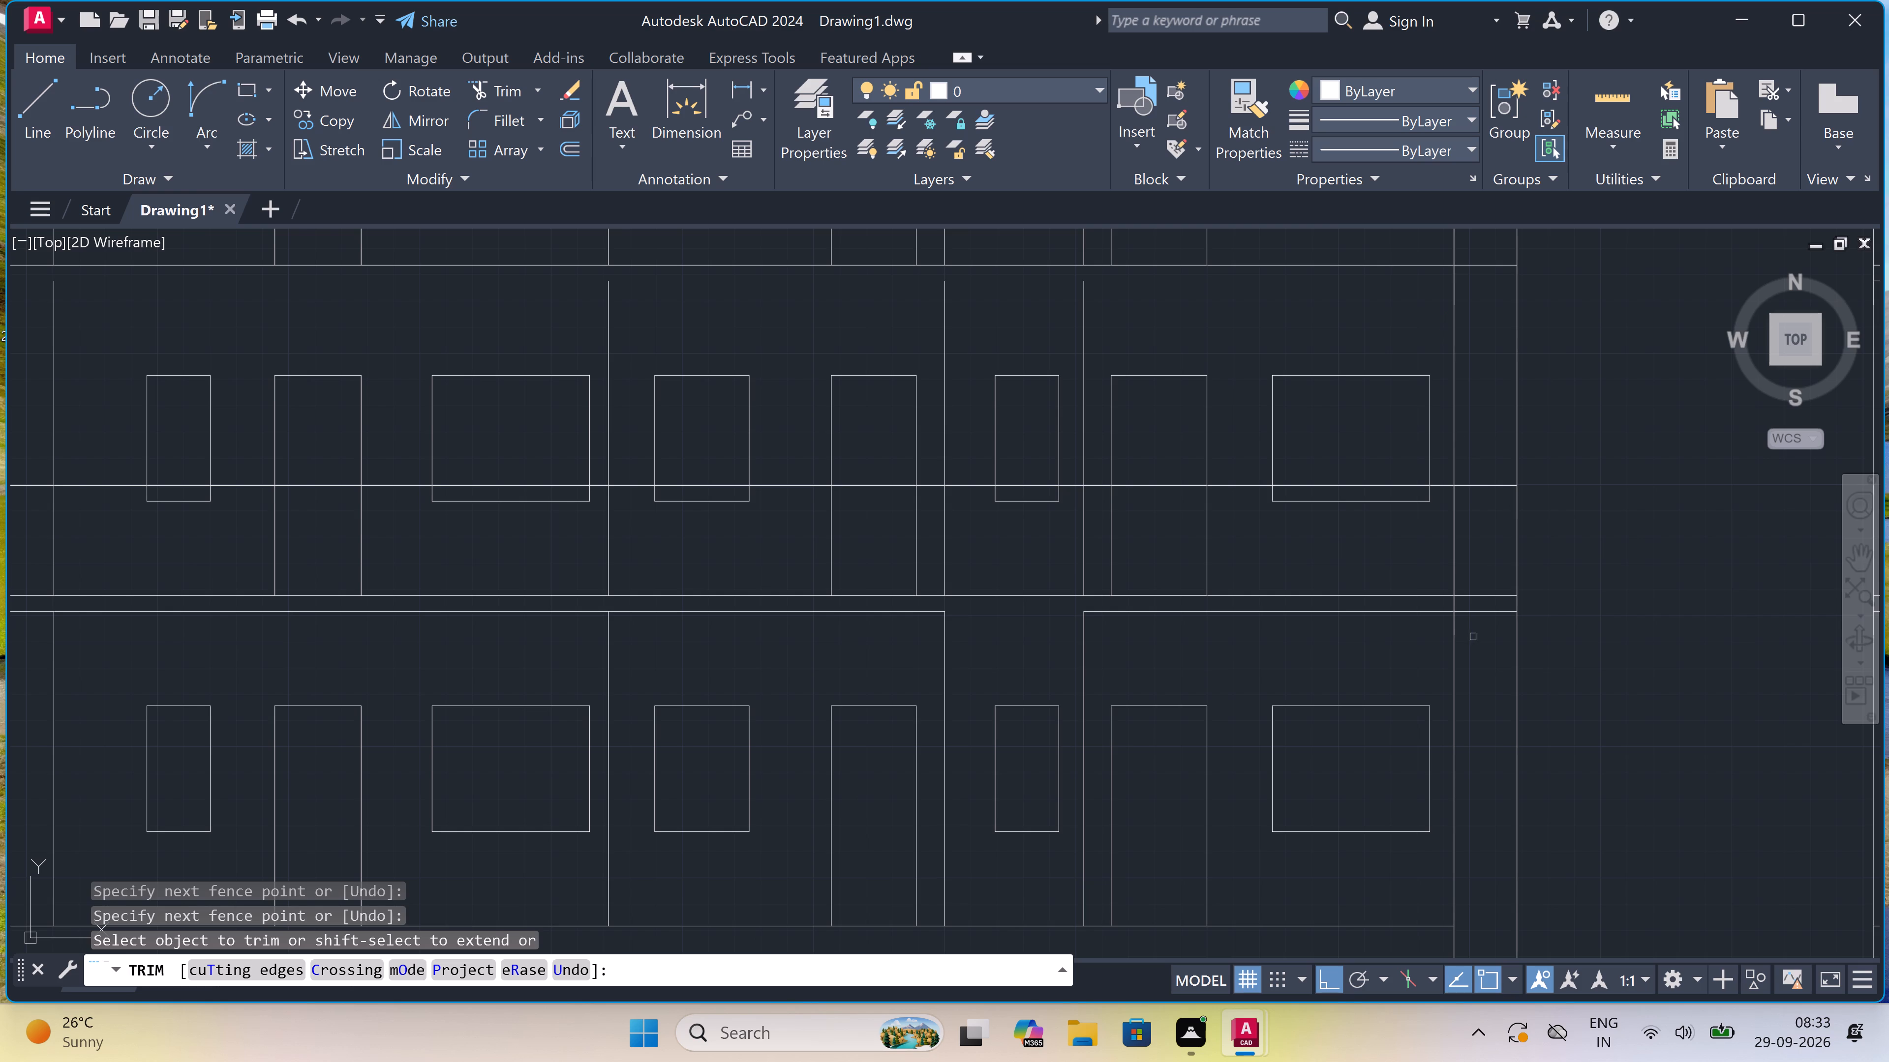
pyautogui.click(1472, 609)
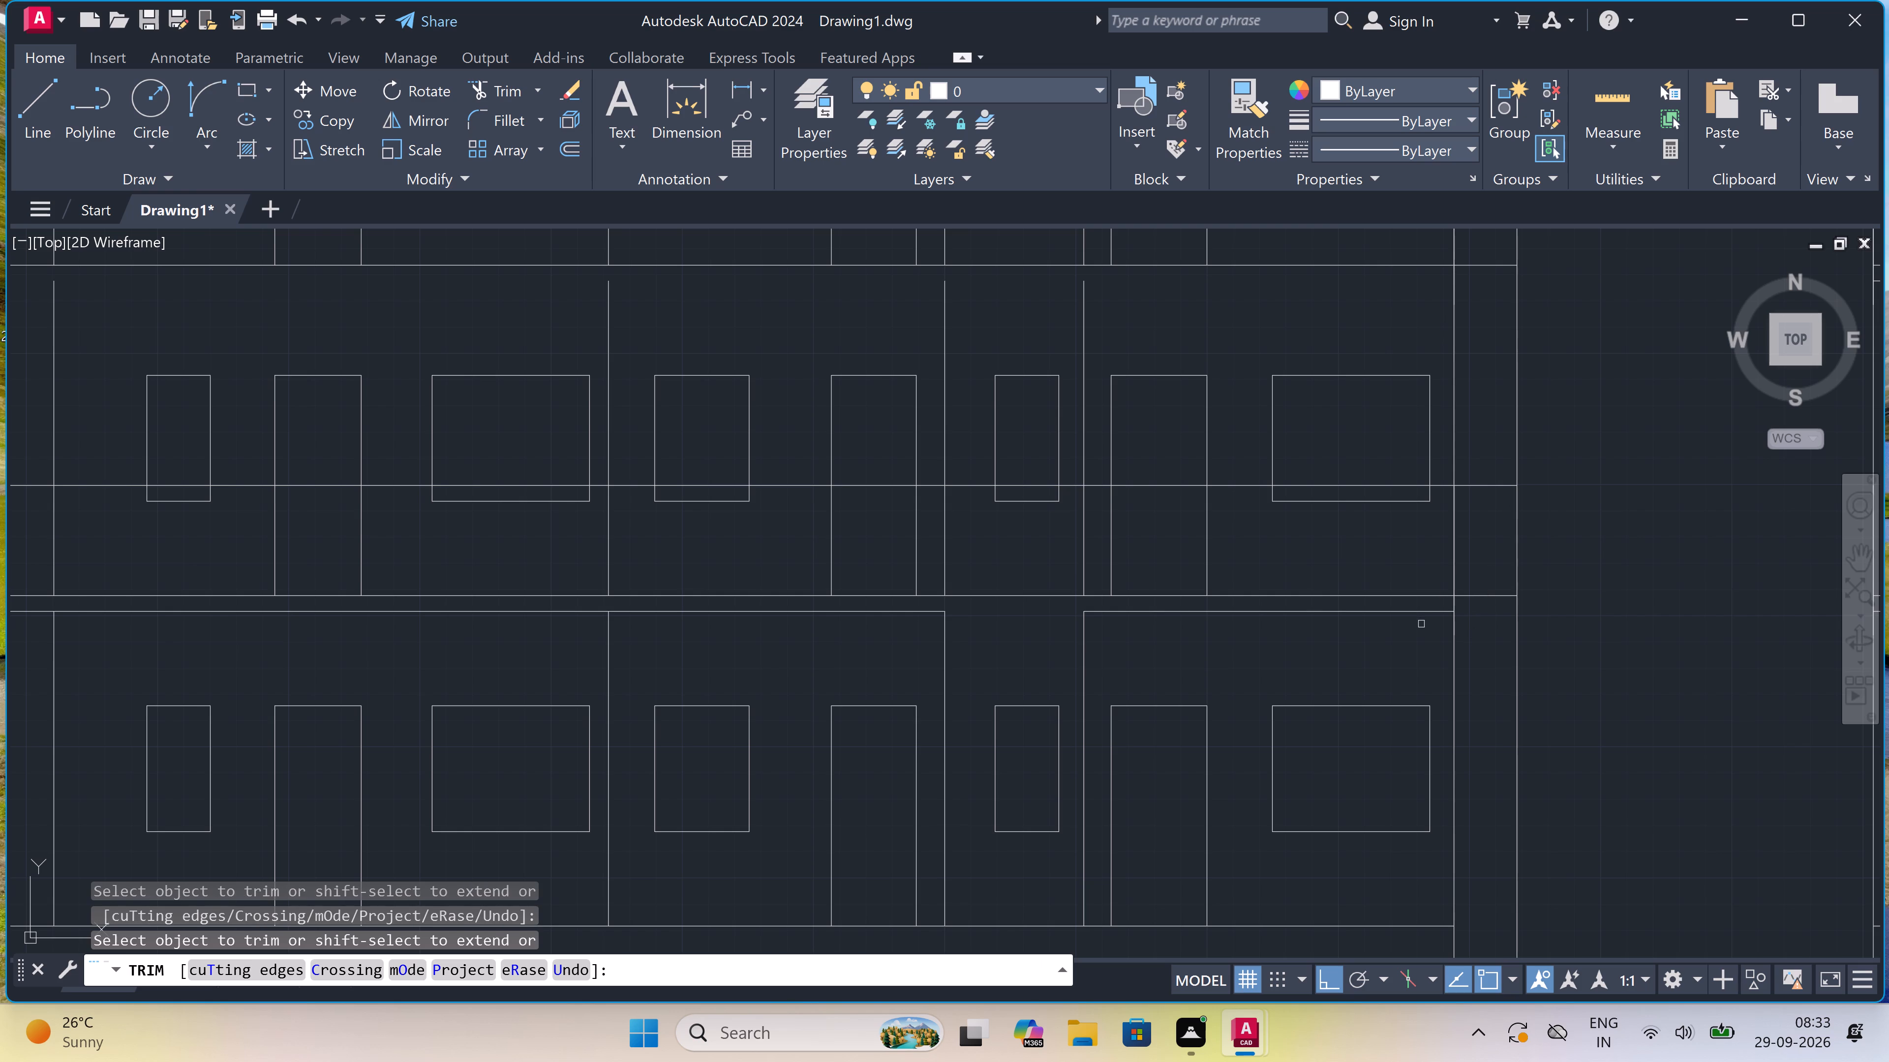
pyautogui.click(1412, 610)
pyautogui.scroll(-1, 1408, 609)
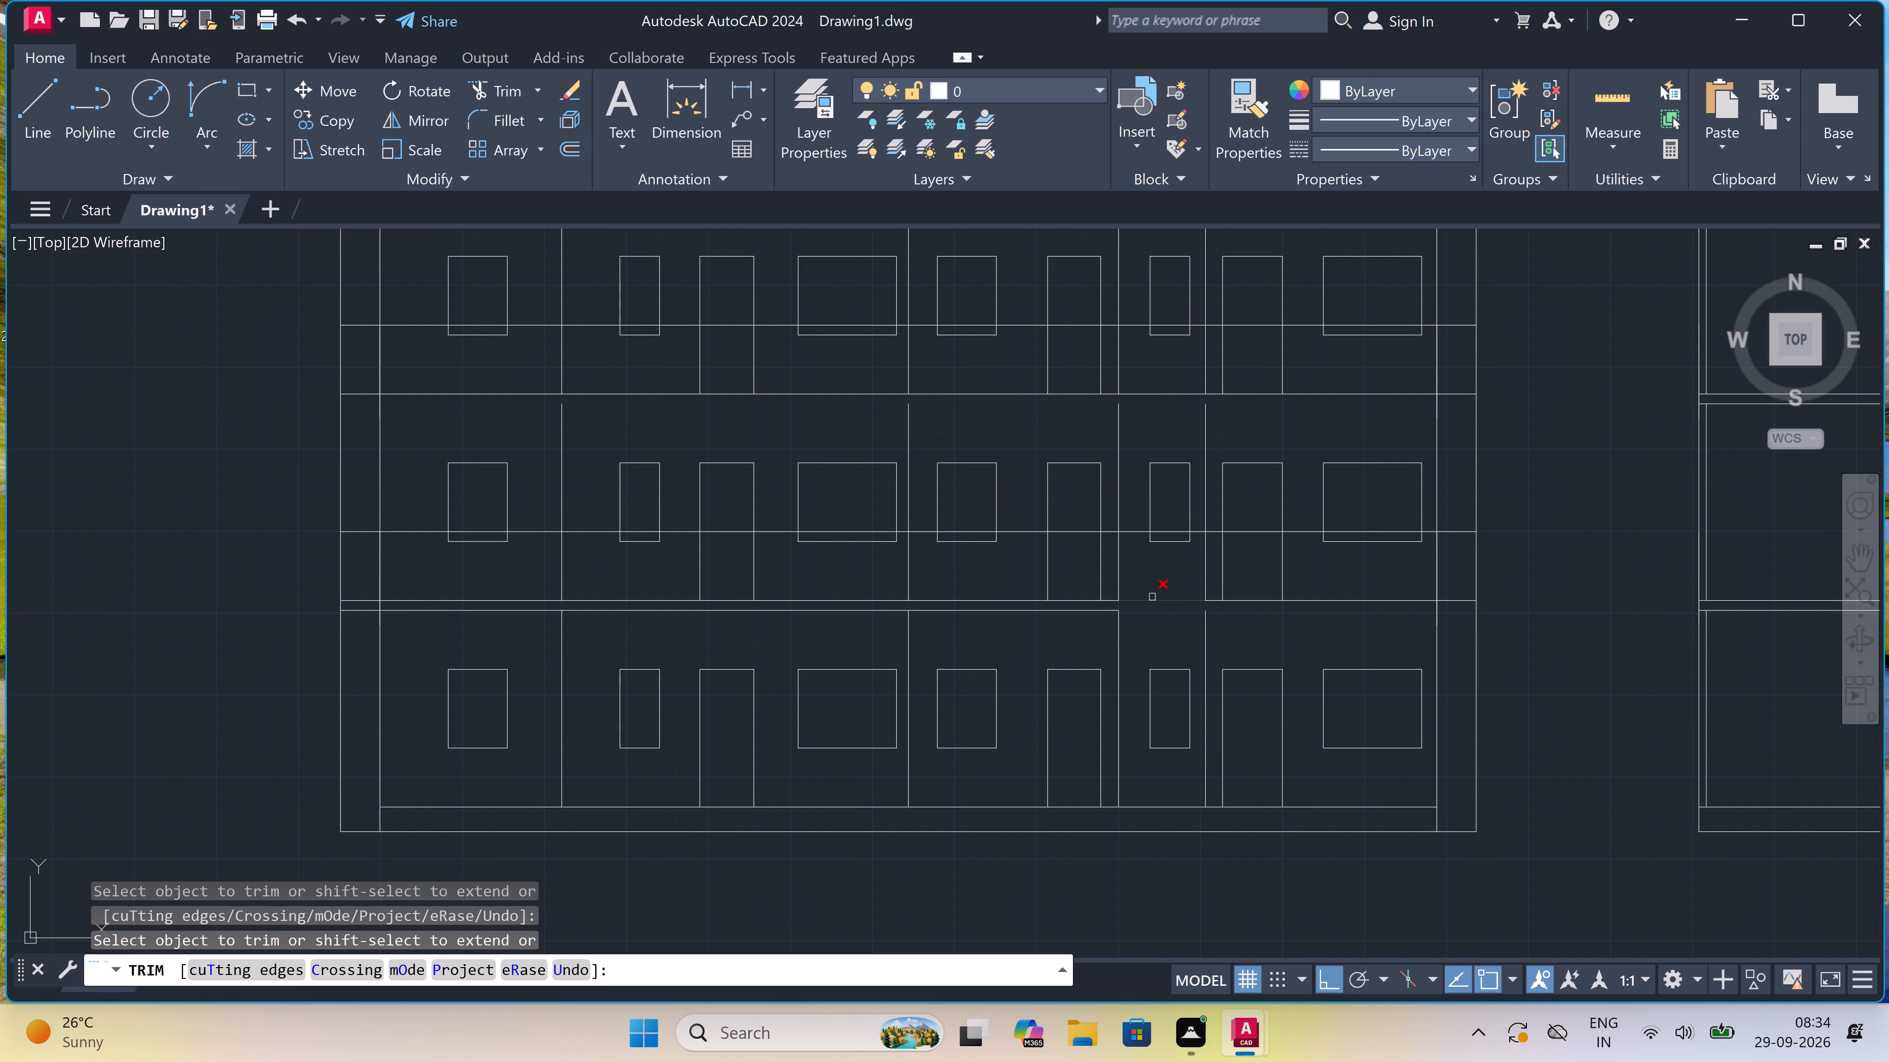
pyautogui.click(1081, 608)
pyautogui.click(865, 607)
pyautogui.scroll(-2, 864, 607)
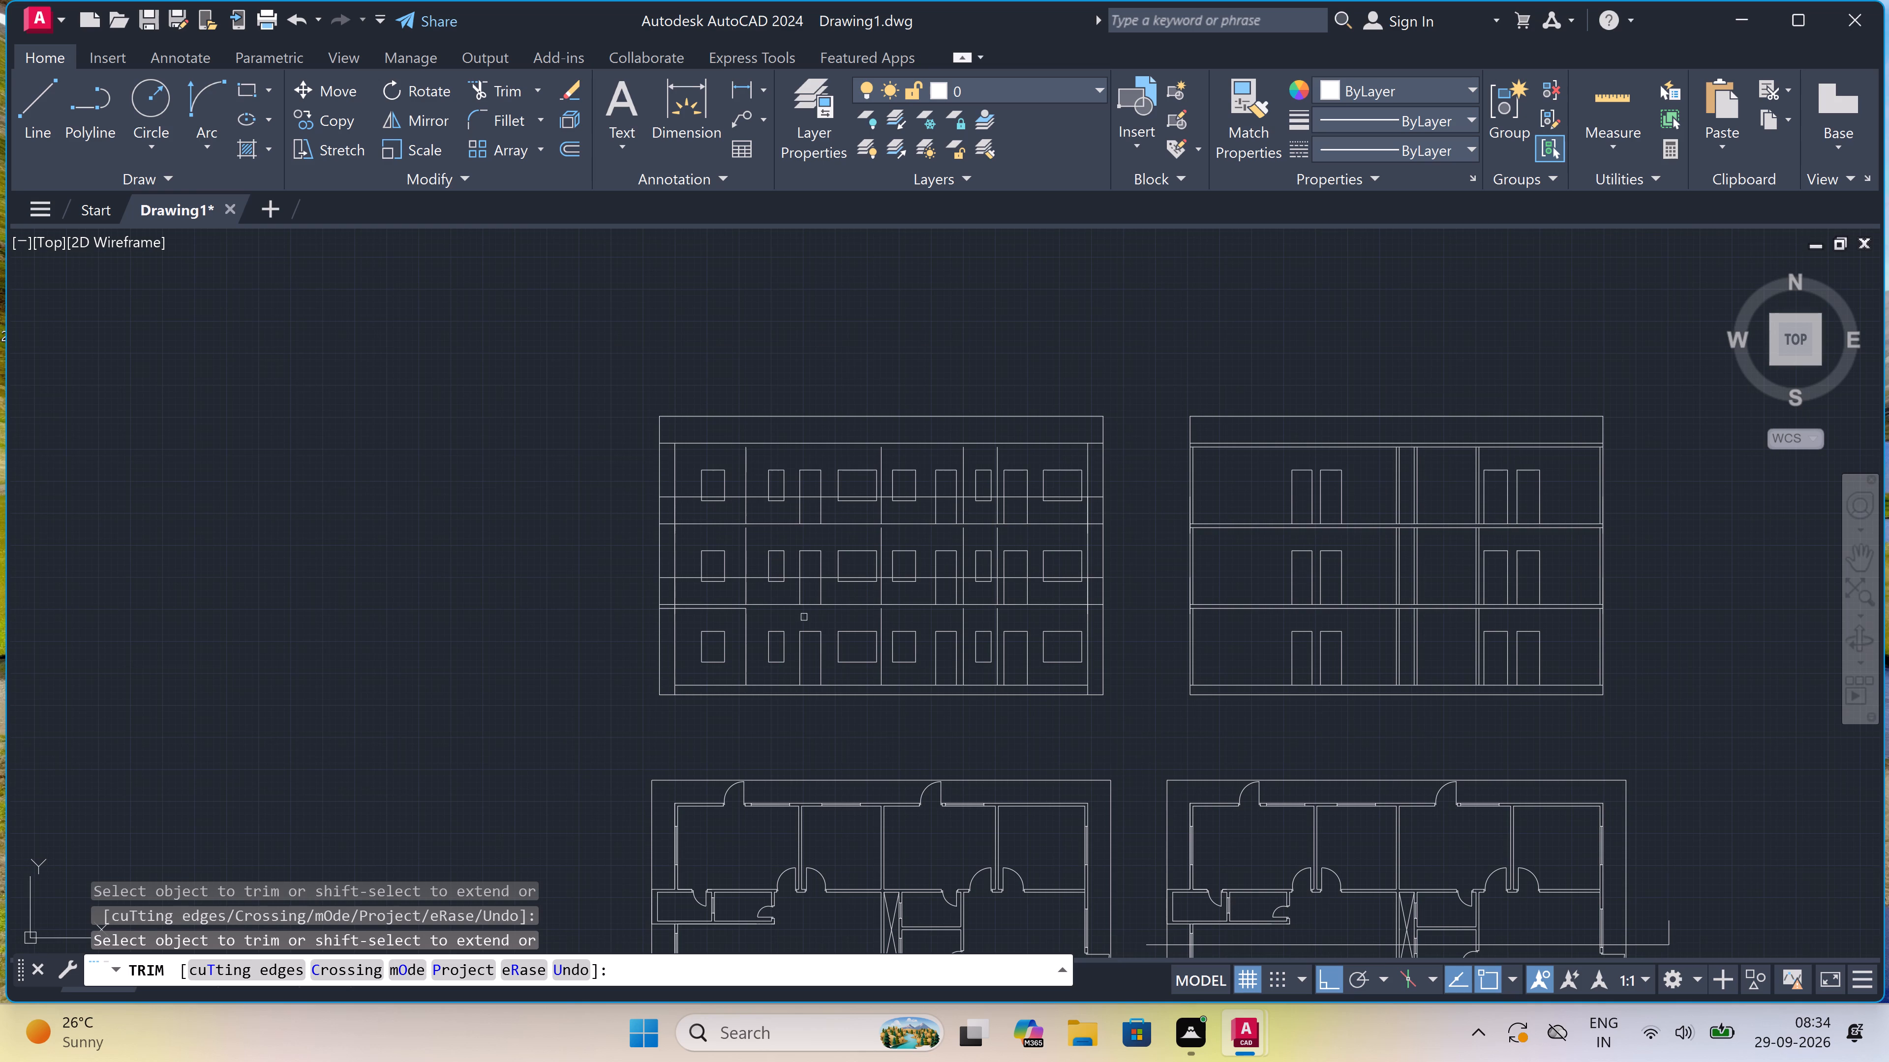
pyautogui.scroll(3, 688, 630)
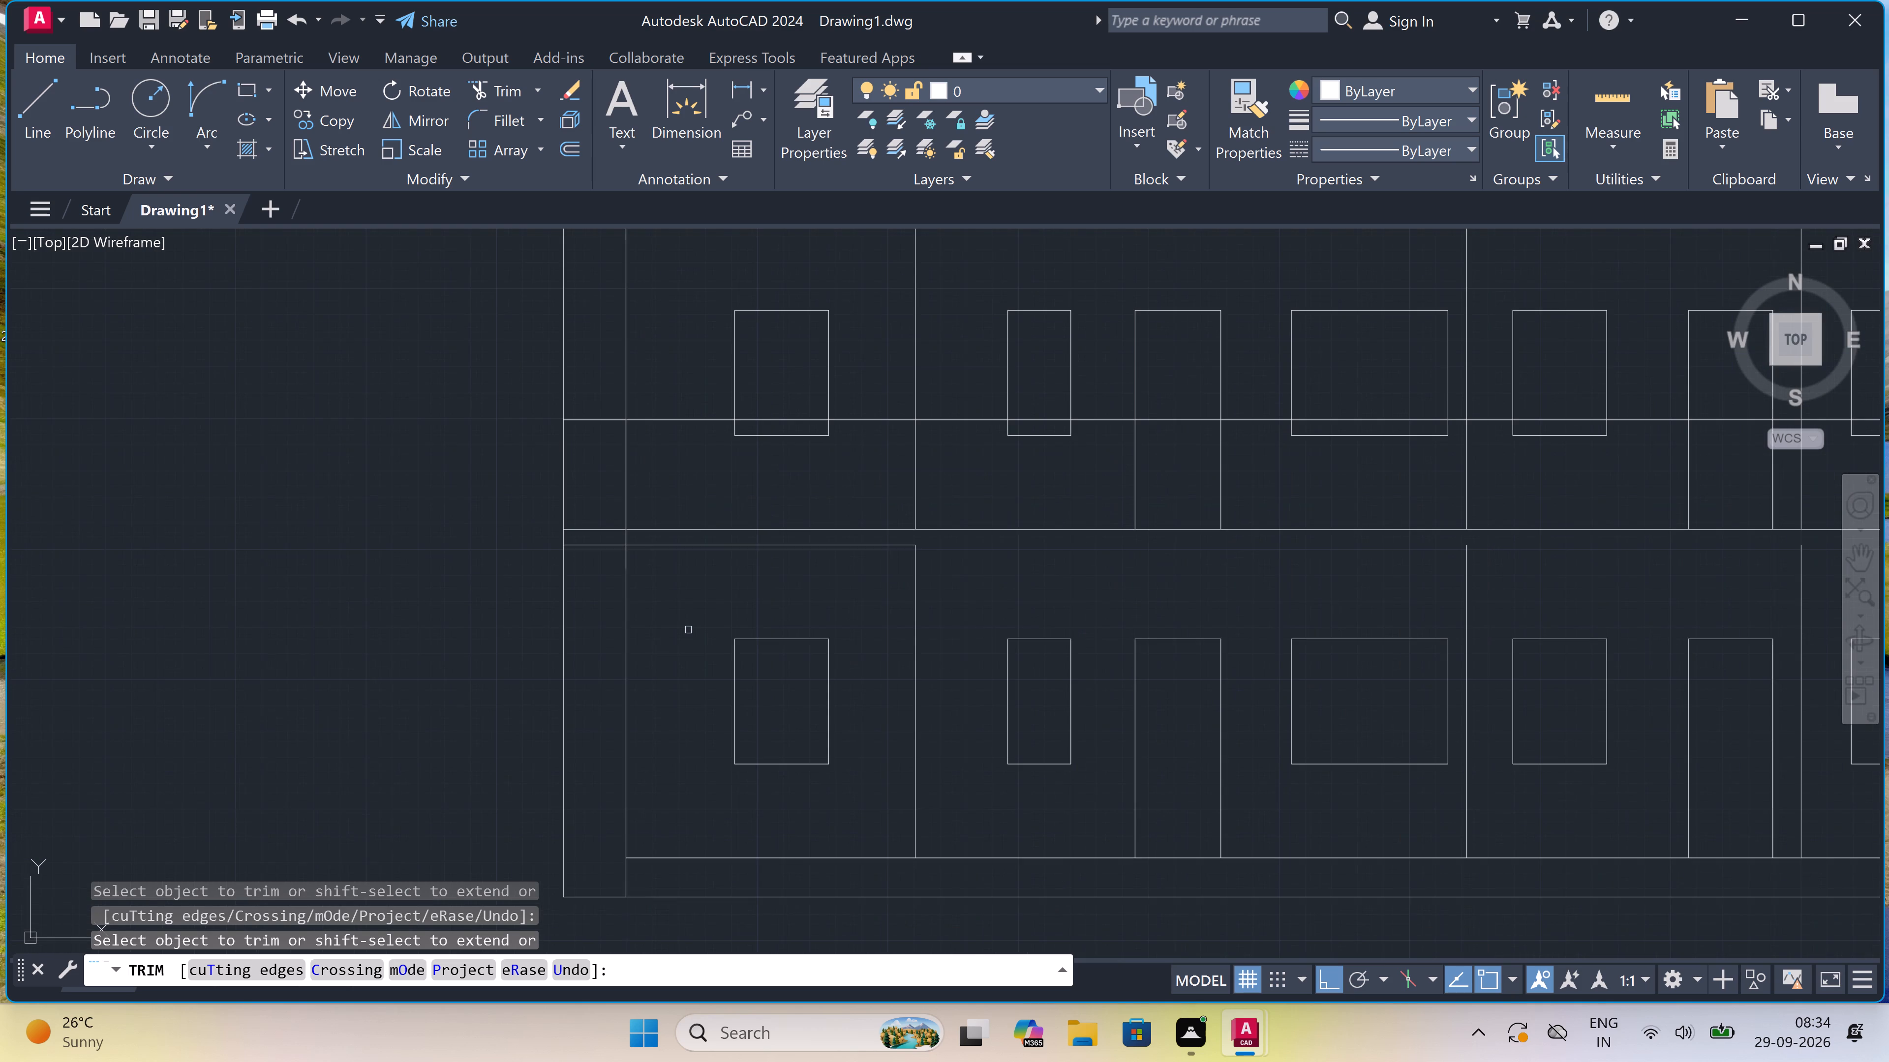
pyautogui.click(731, 544)
# Delete the leftover short piece of that slab line between the two vertical lines at the elevation's left end.
pyautogui.doubleClick(593, 540)
pyautogui.click(585, 561)
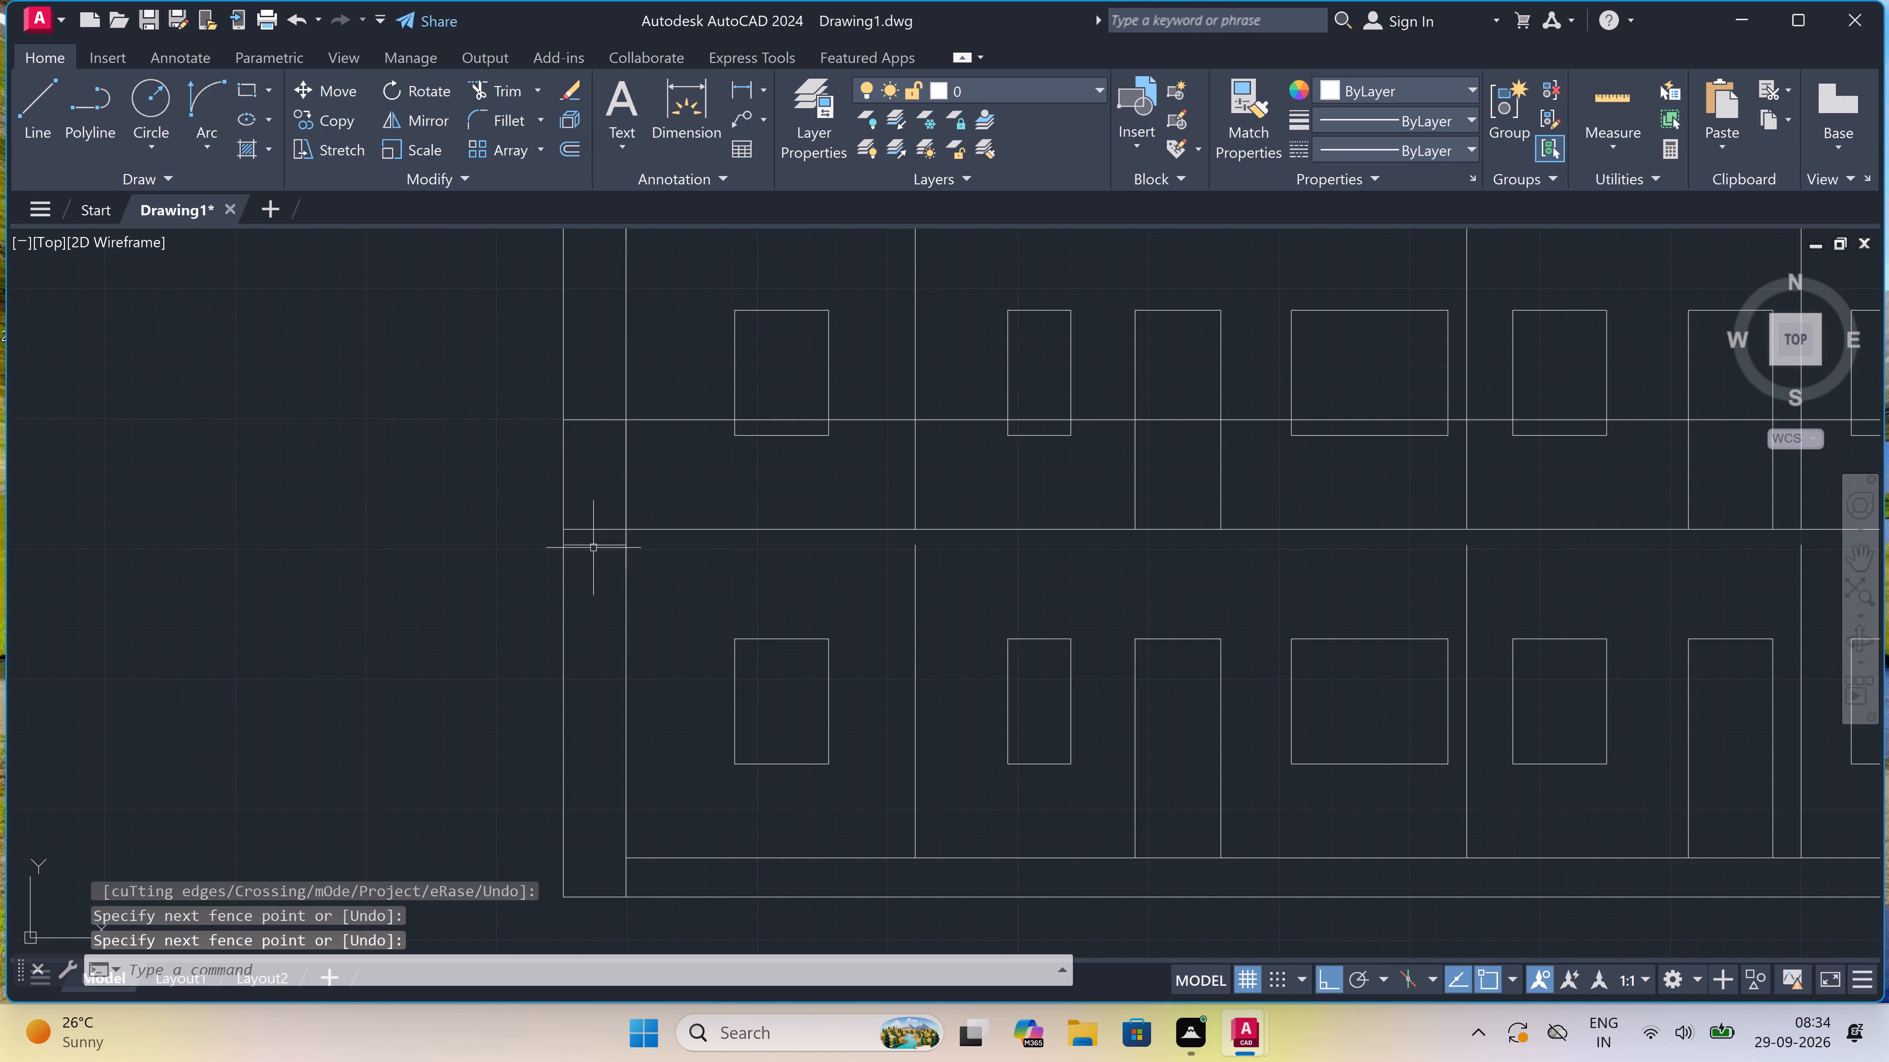
pyautogui.click(598, 538)
pyautogui.click(583, 565)
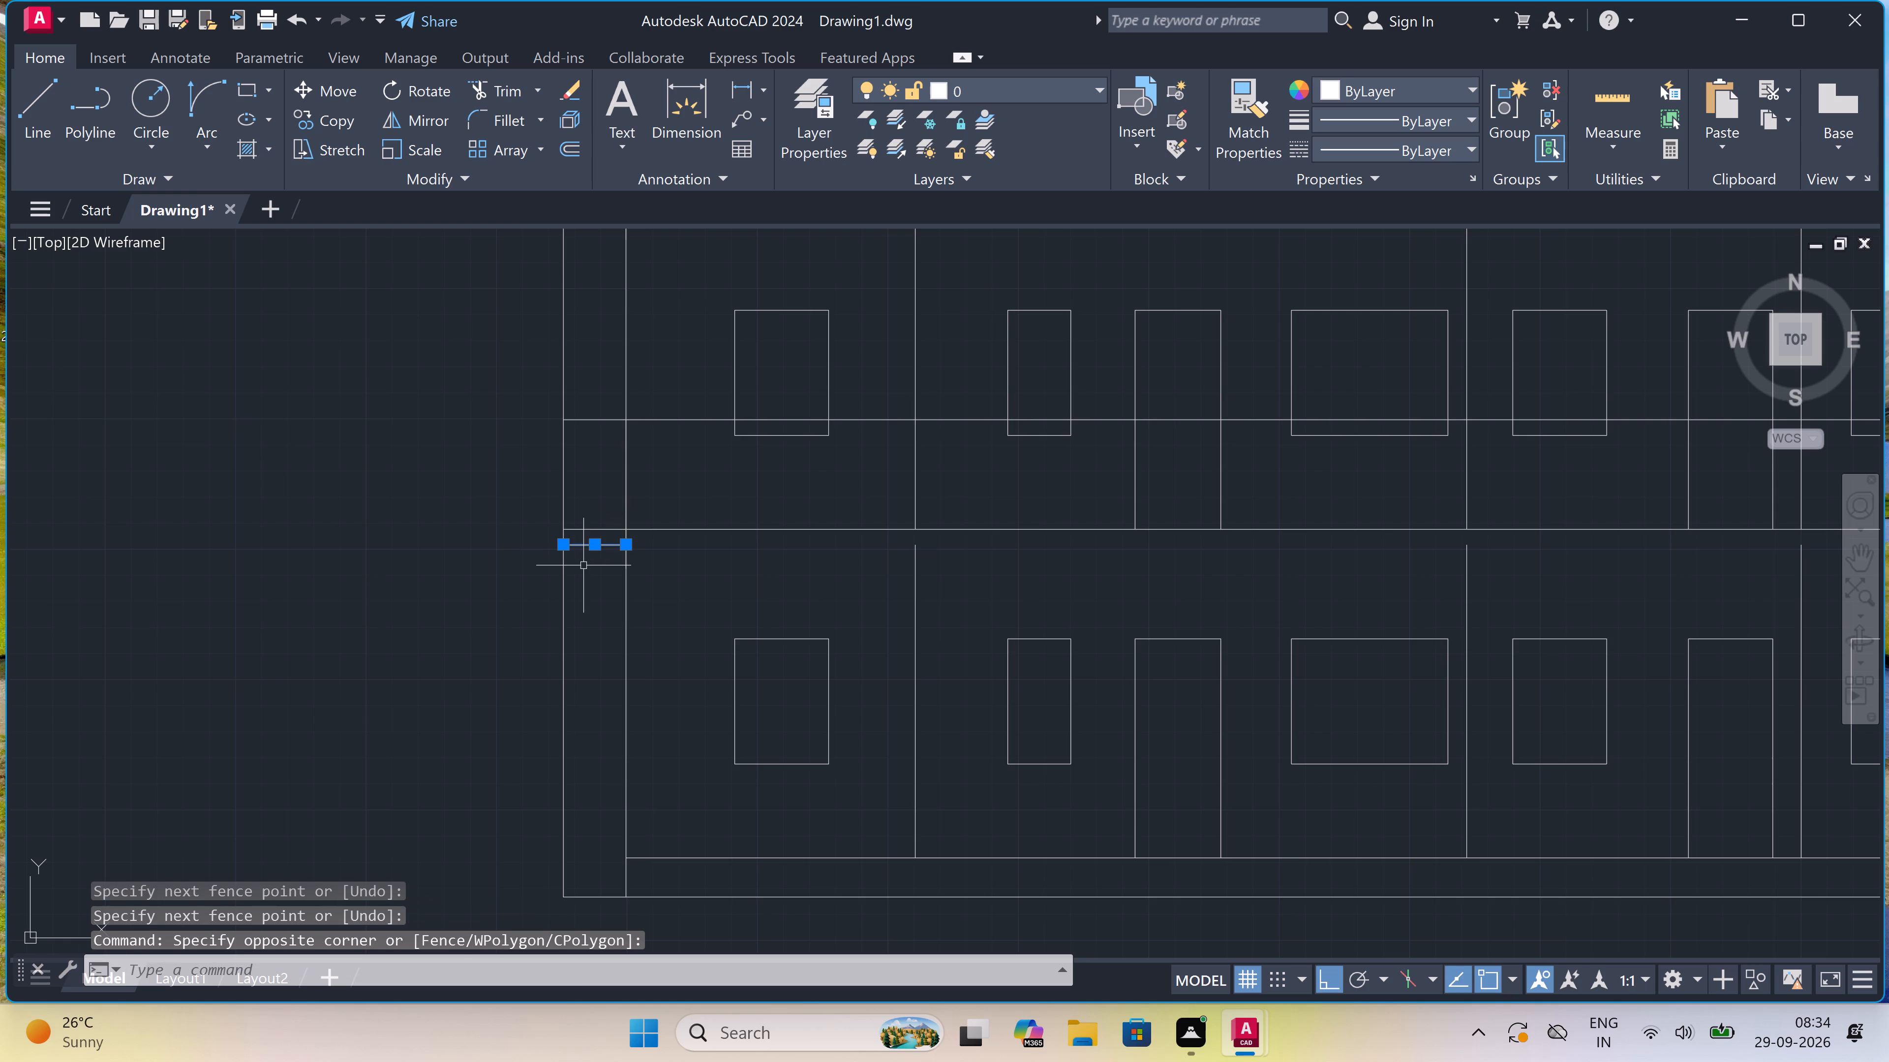
pyautogui.press('Delete')
# Extend the ground storey's interior vertical wall lines up to the remaining slab line above them.
pyautogui.write('ex')
pyautogui.press('space')
pyautogui.scroll(-2, 633, 565)
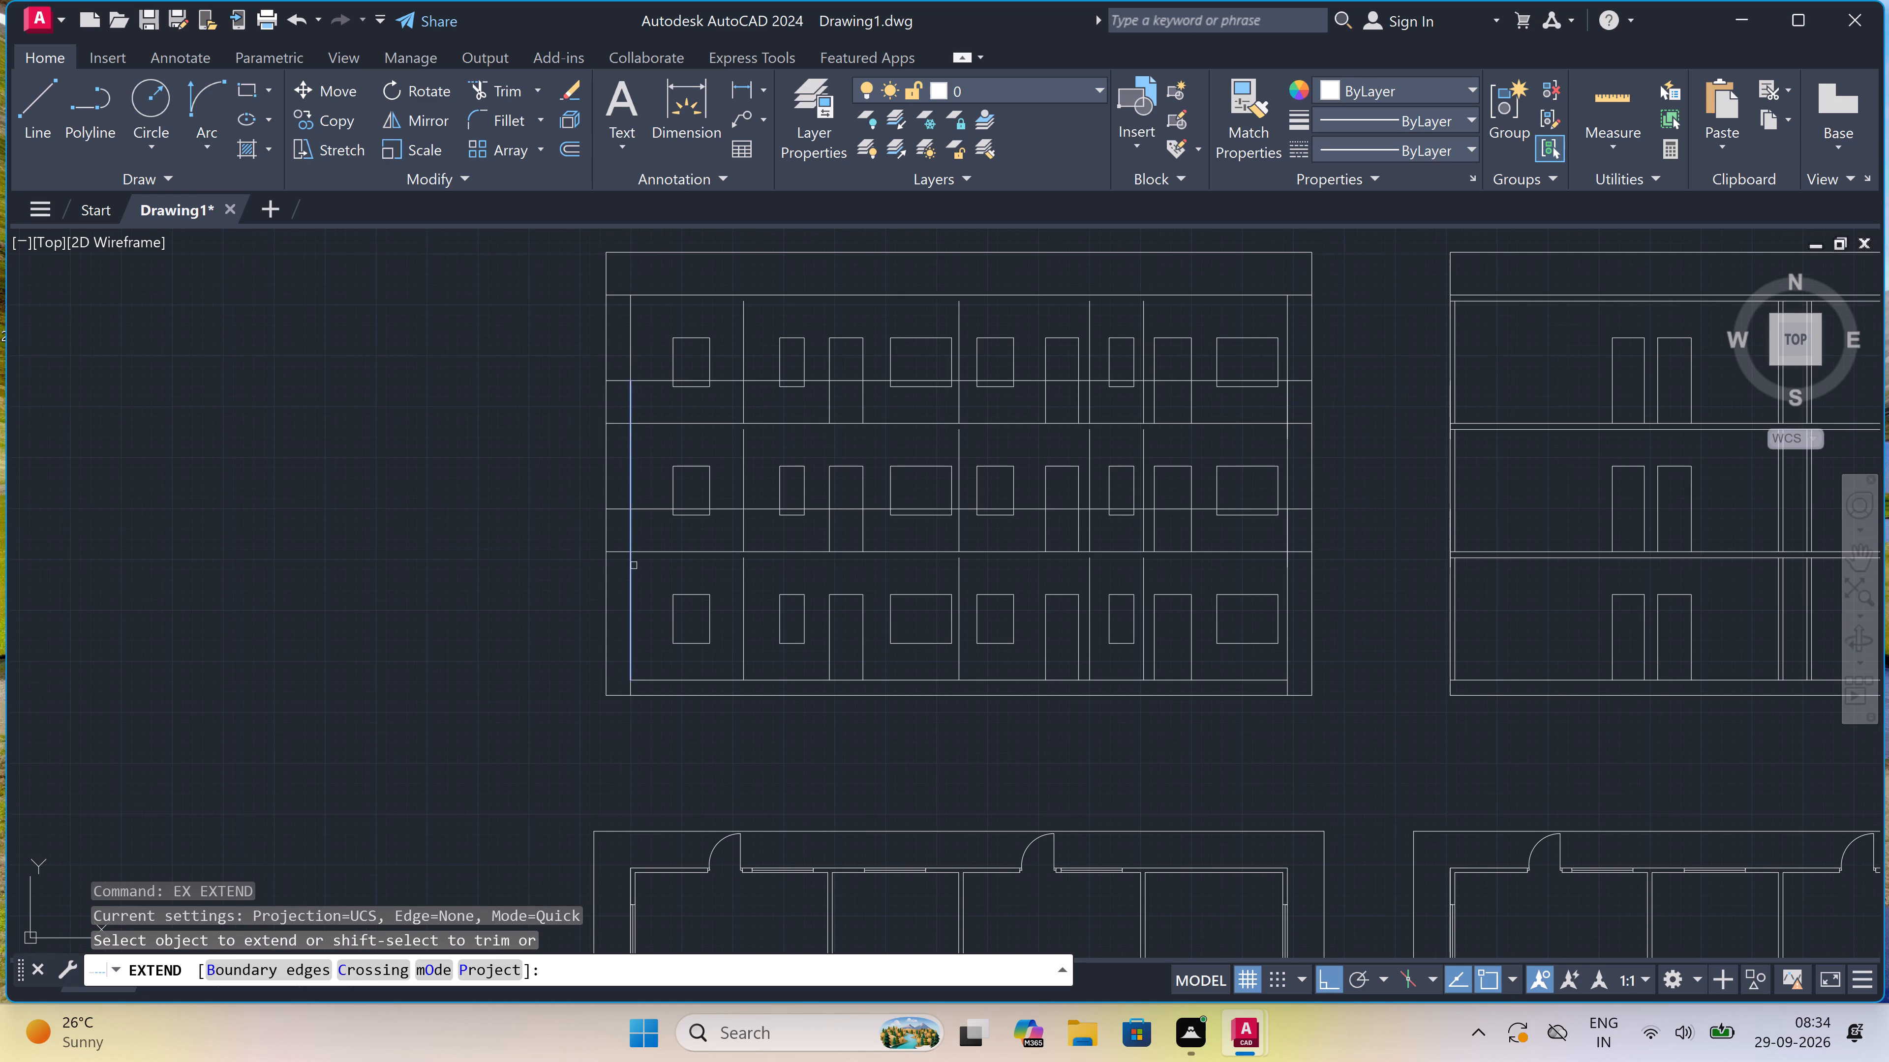
pyautogui.scroll(1, 704, 570)
pyautogui.click(705, 571)
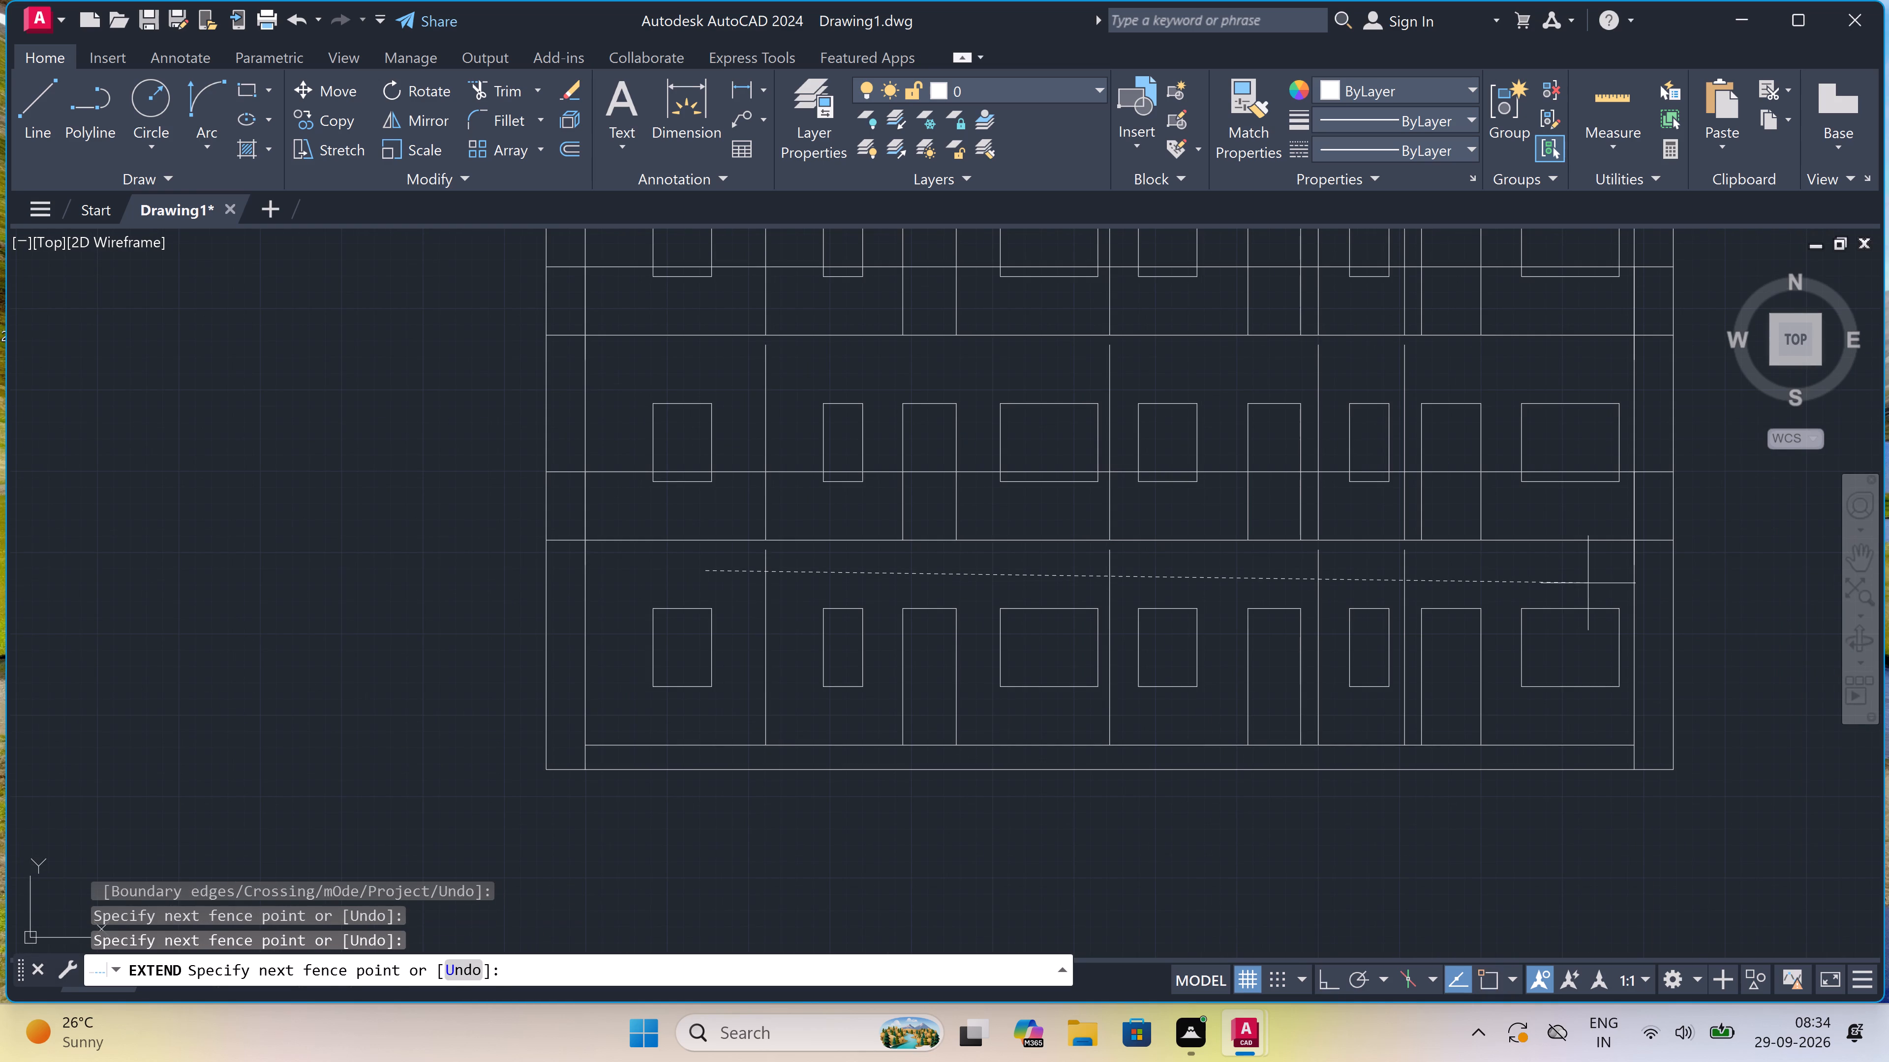
pyautogui.click(1564, 566)
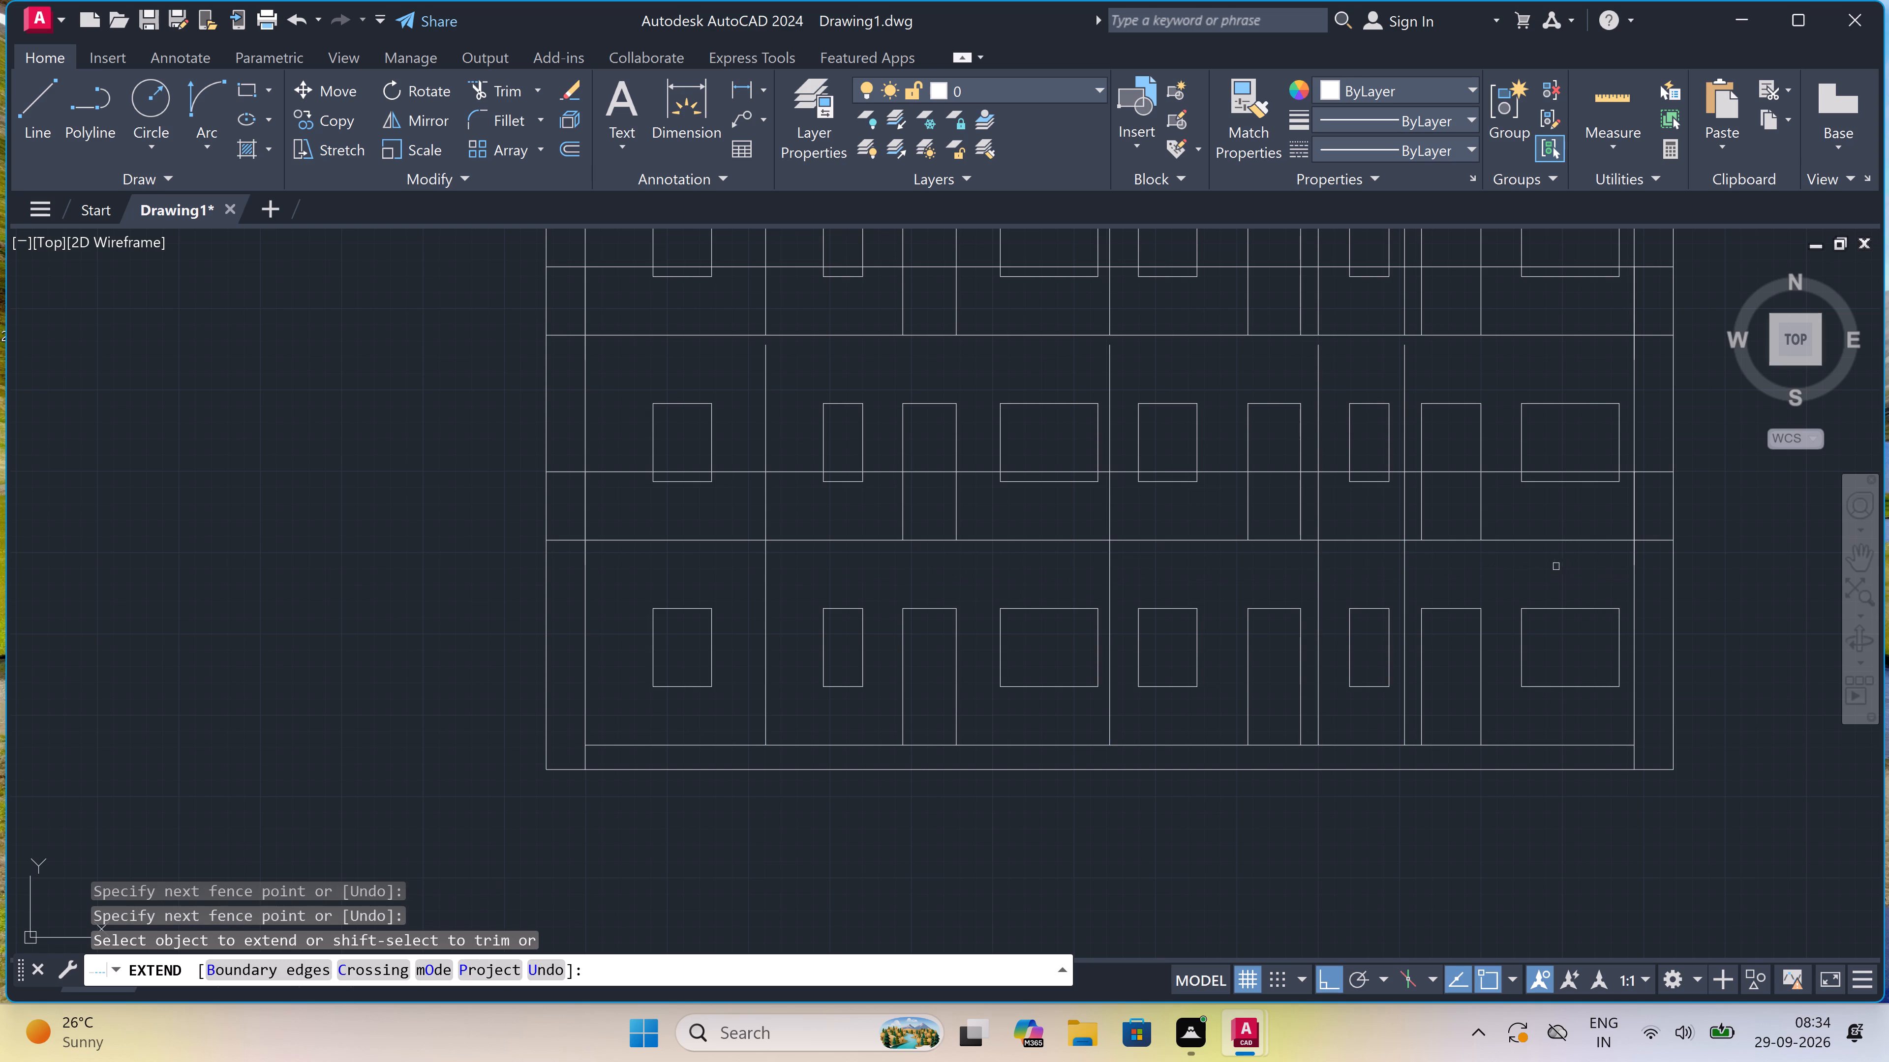
# Extend the interior vertical wall lines of the middle and top storeys up to the slab and roof lines above them.
pyautogui.scroll(-2, 1490, 559)
pyautogui.scroll(2, 1481, 478)
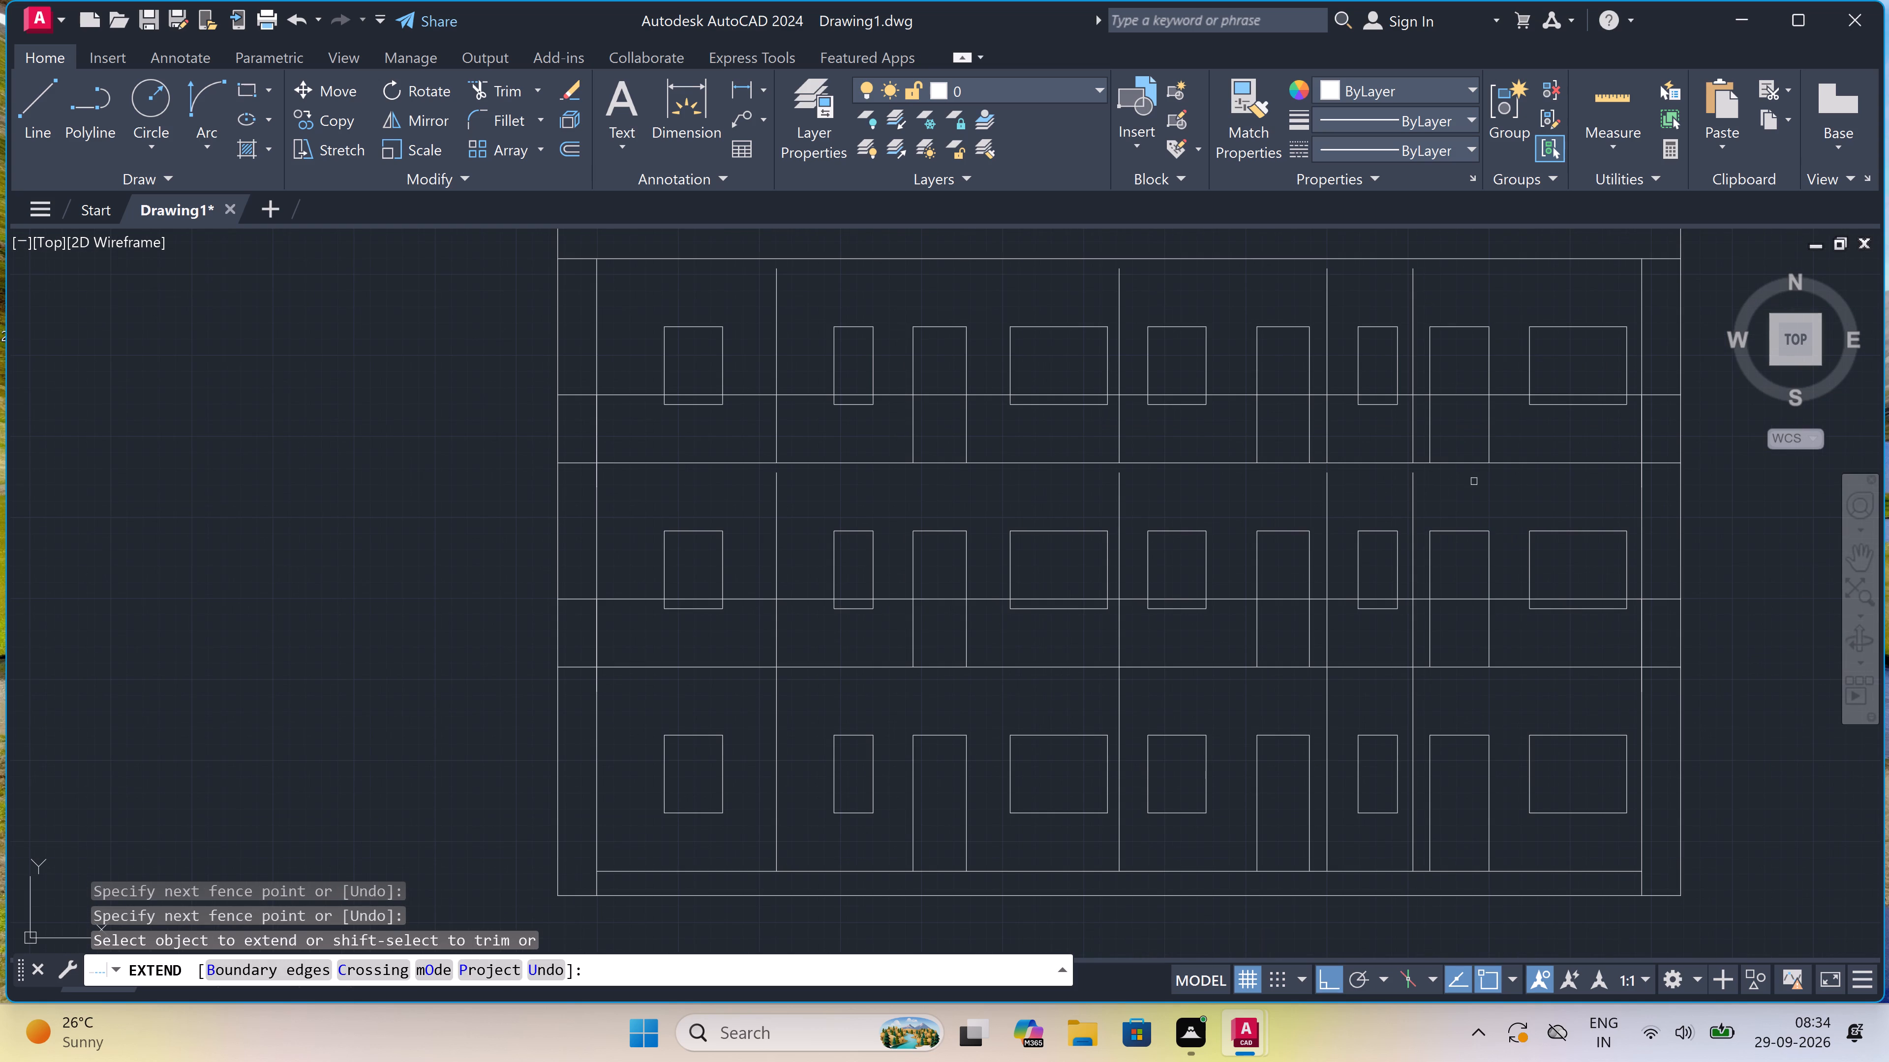
pyautogui.click(1472, 483)
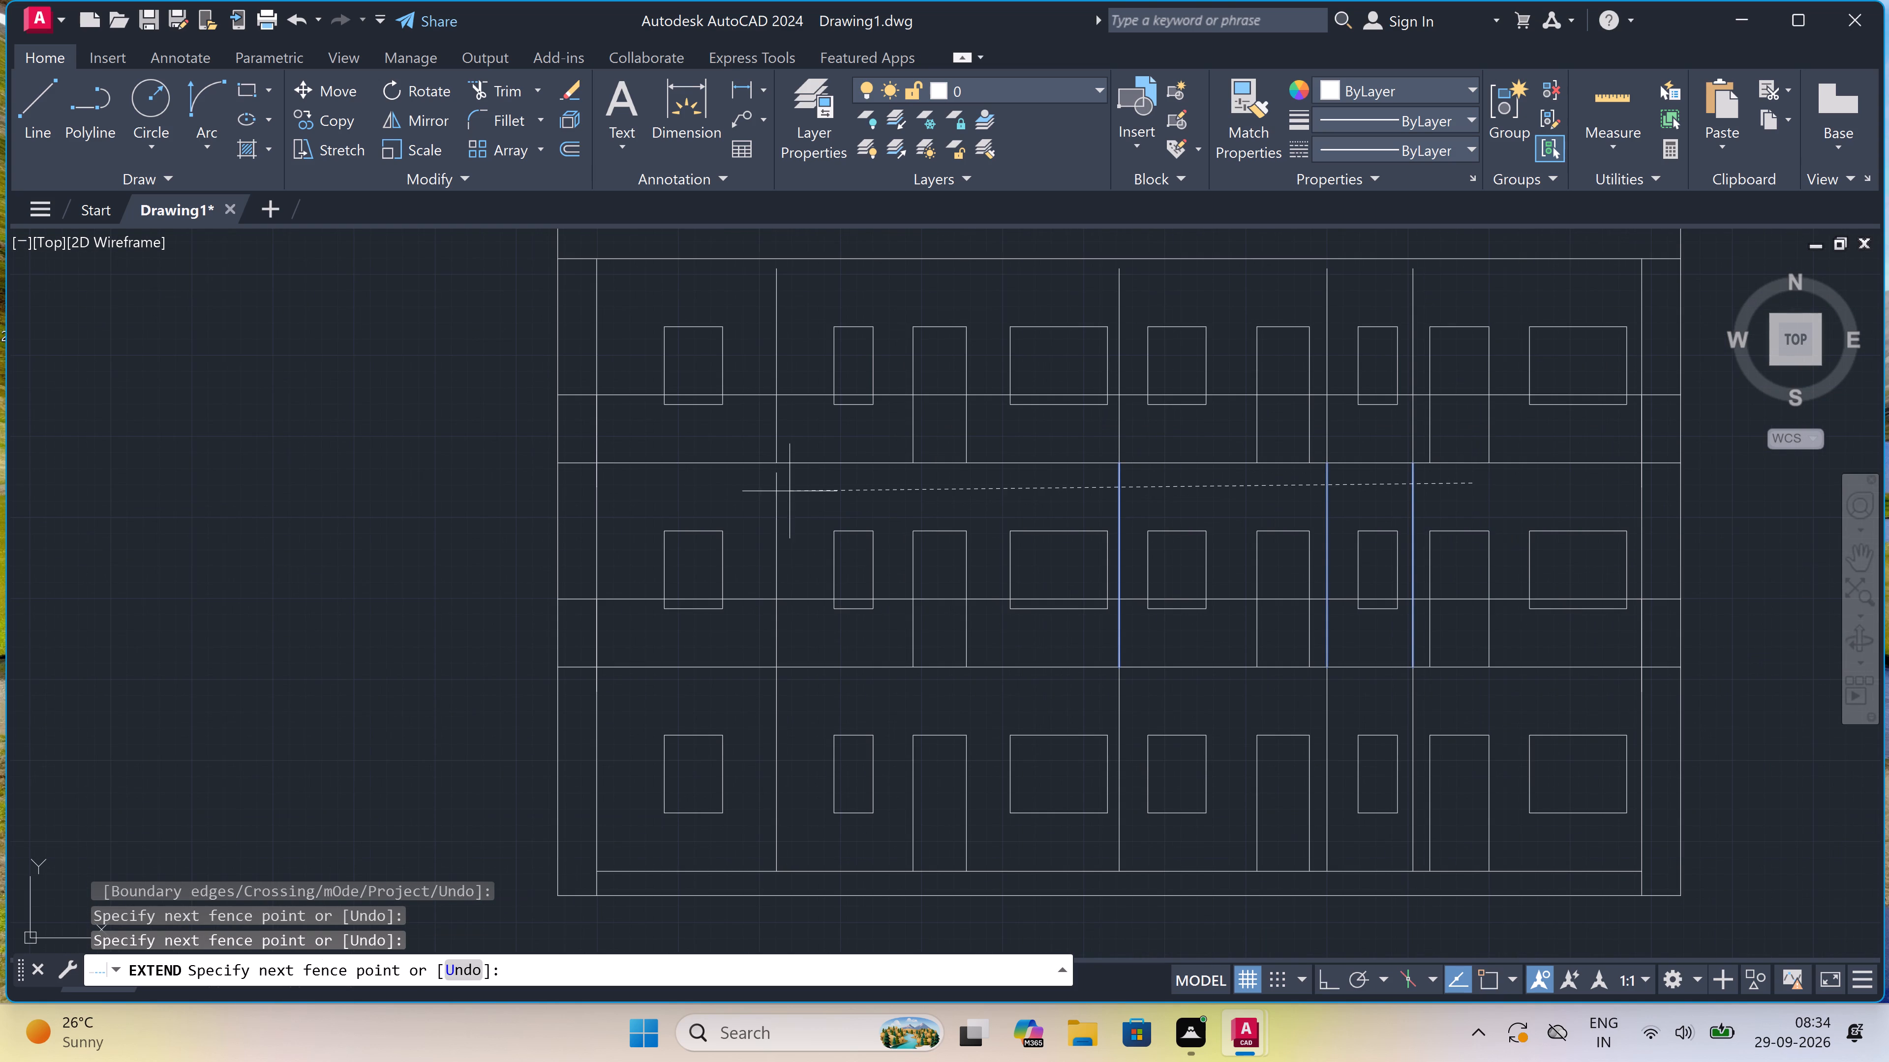
pyautogui.click(751, 483)
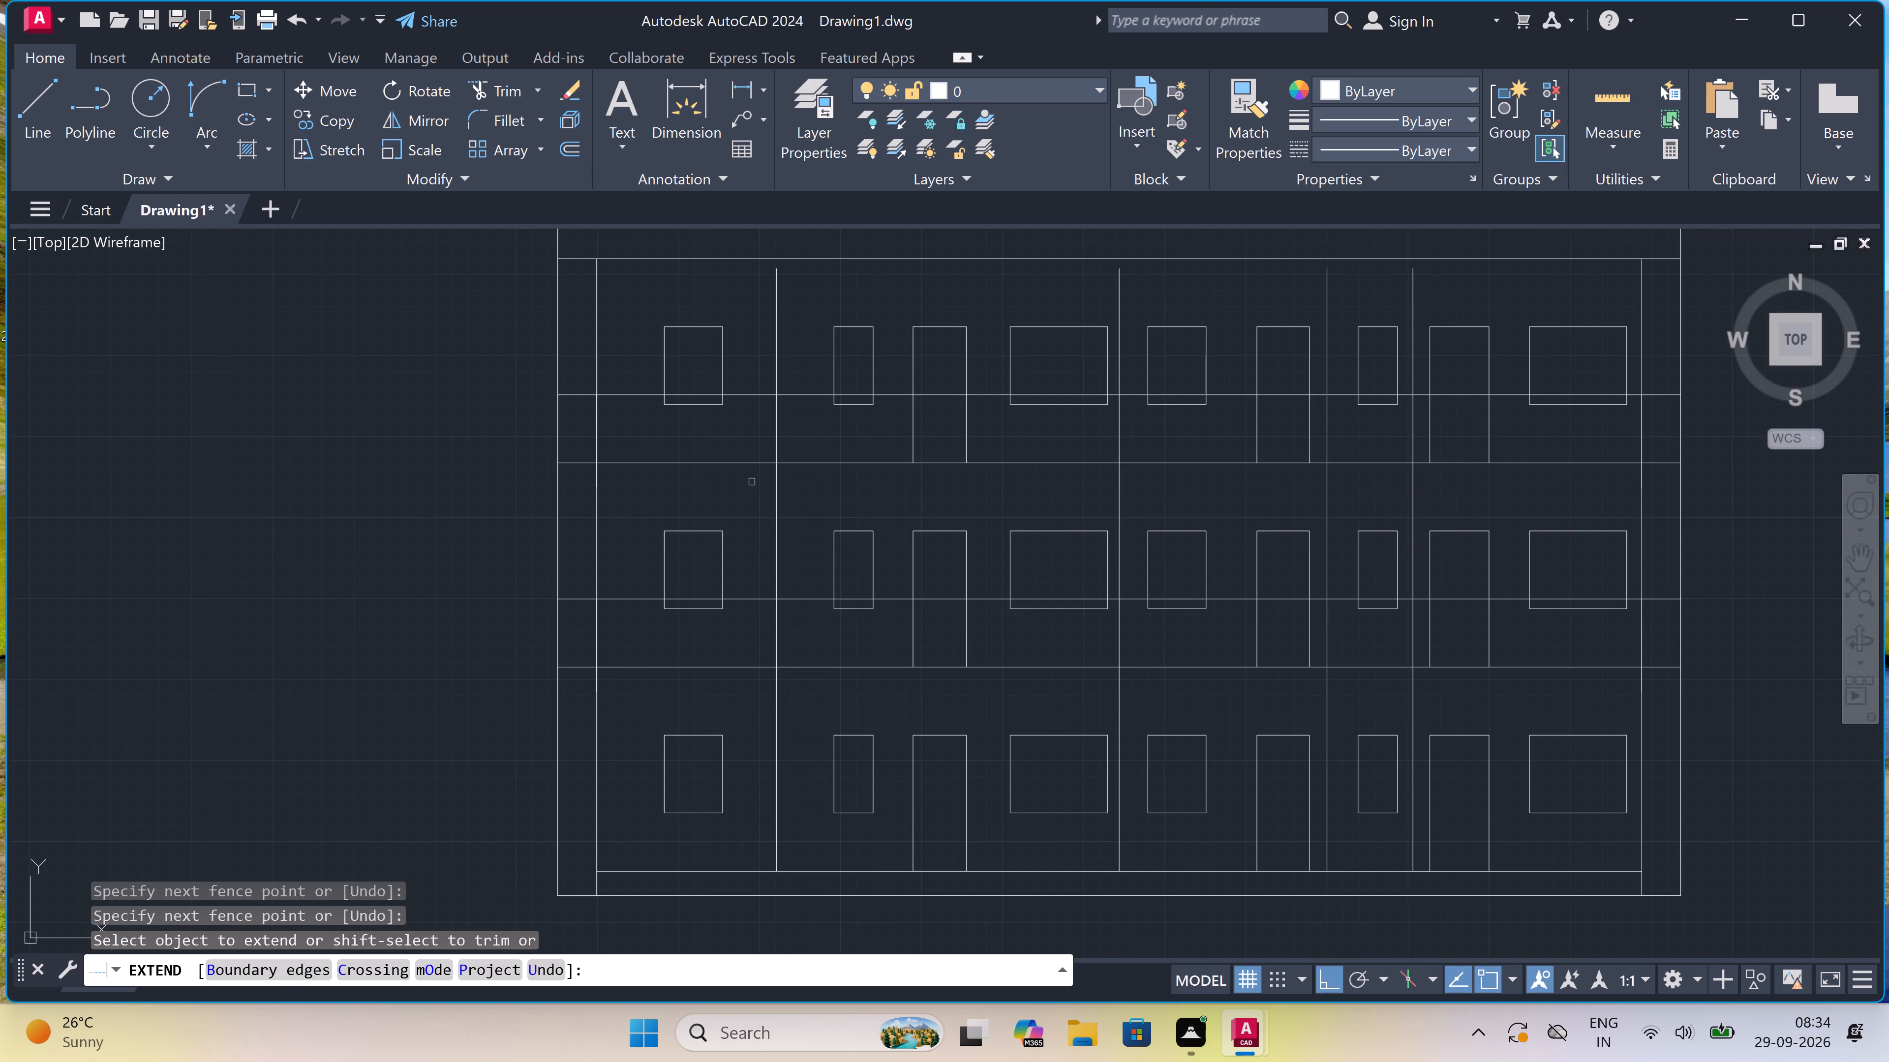
pyautogui.scroll(-2, 749, 443)
pyautogui.scroll(1, 753, 399)
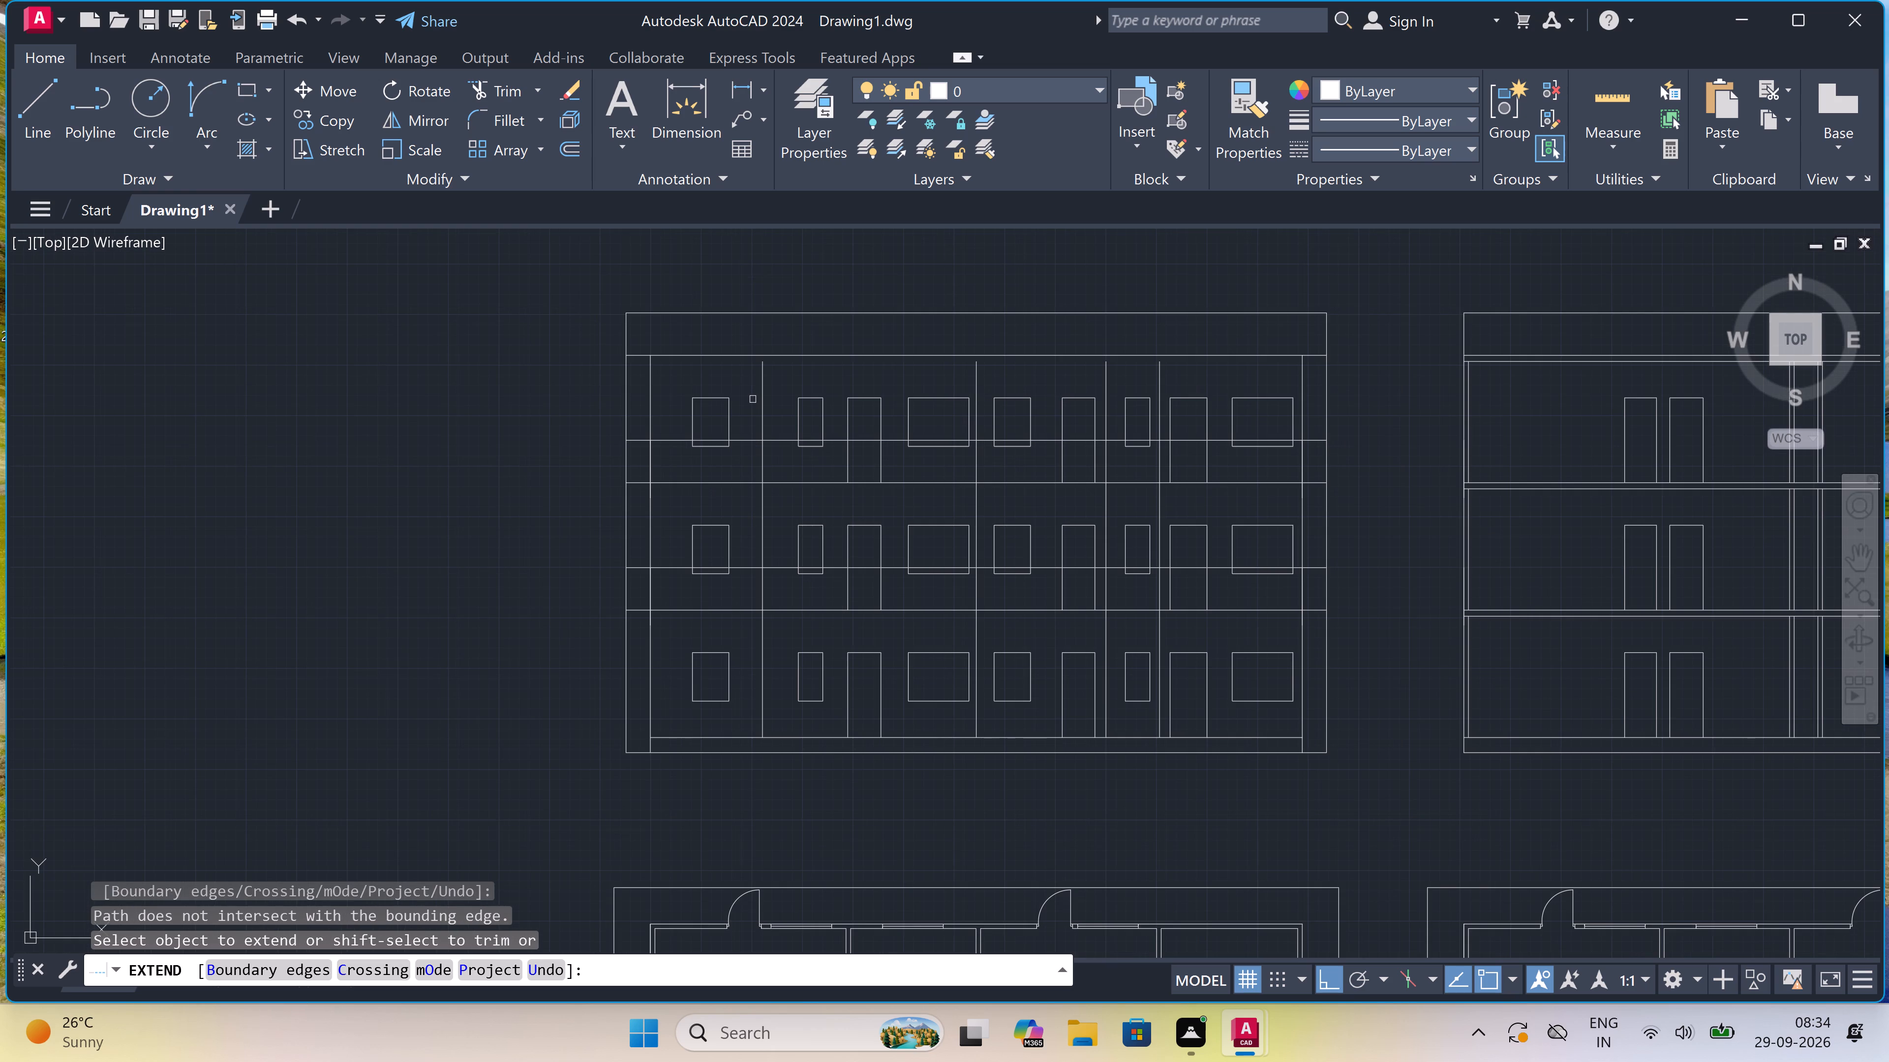
pyautogui.click(751, 379)
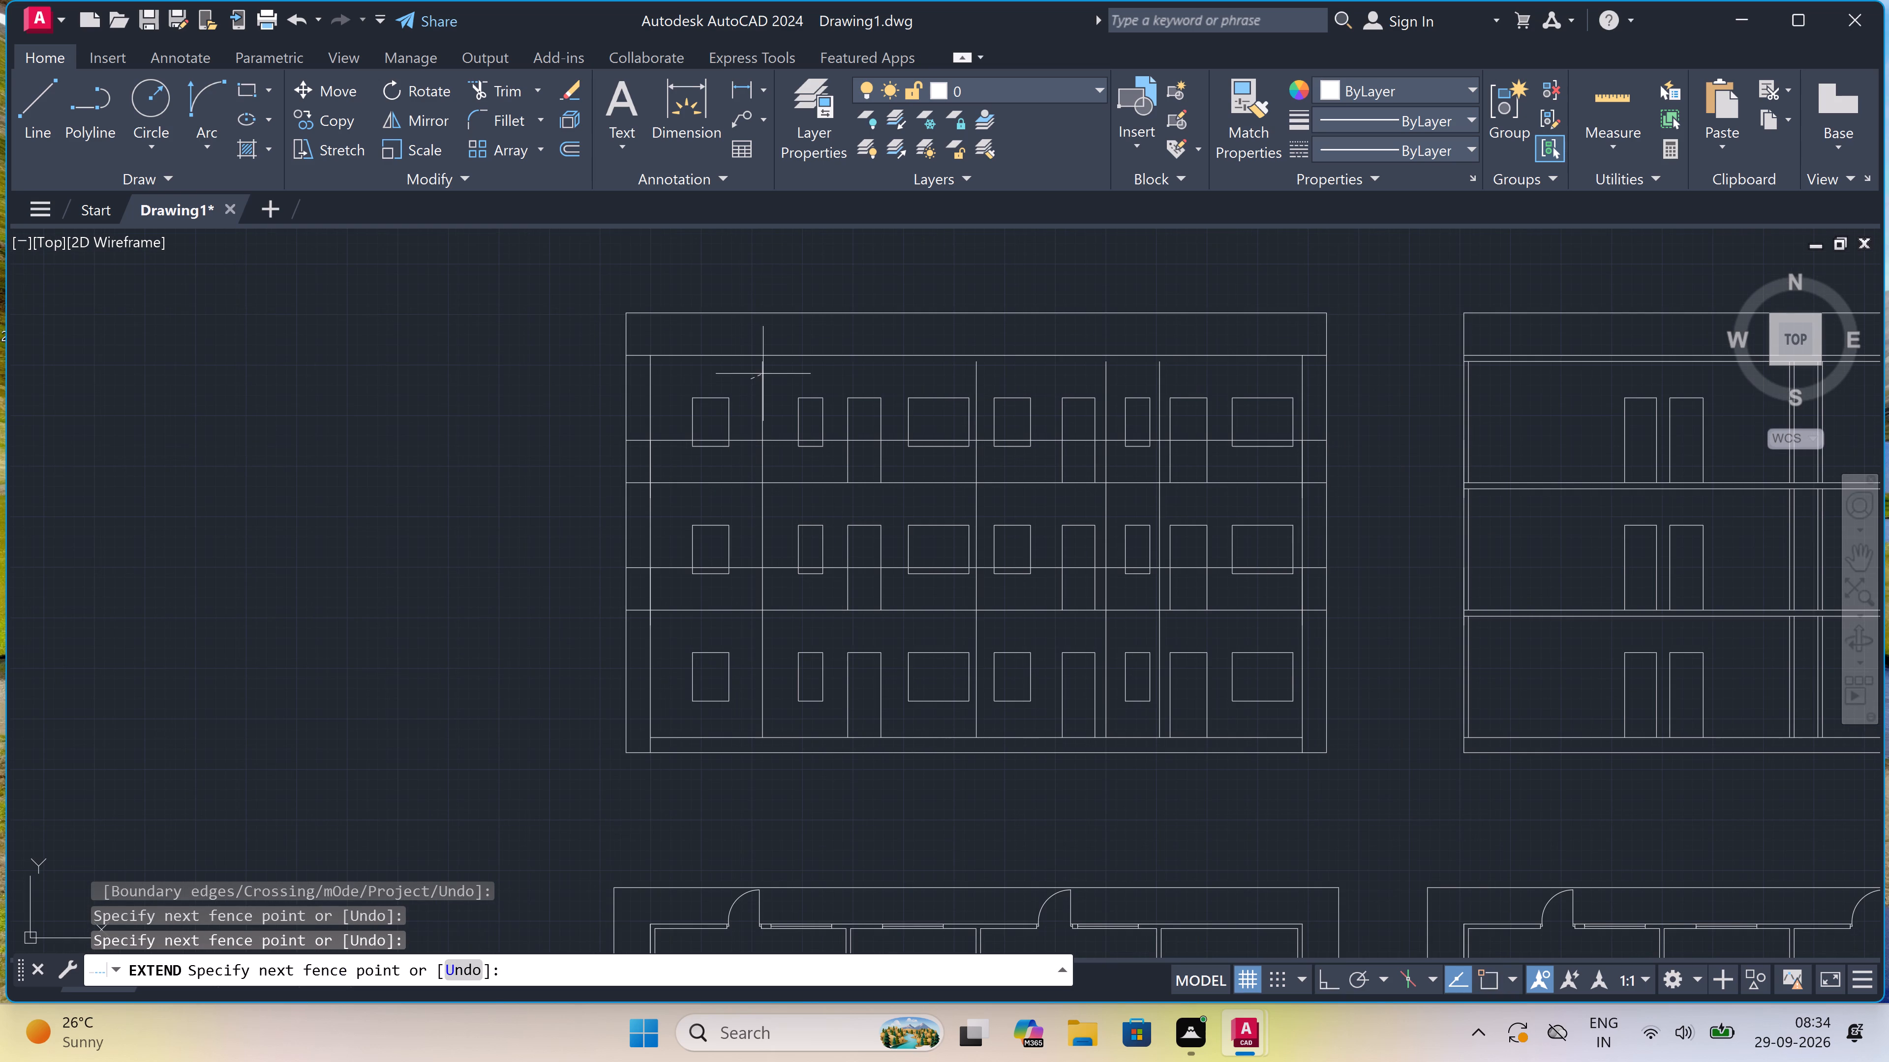
pyautogui.click(1273, 367)
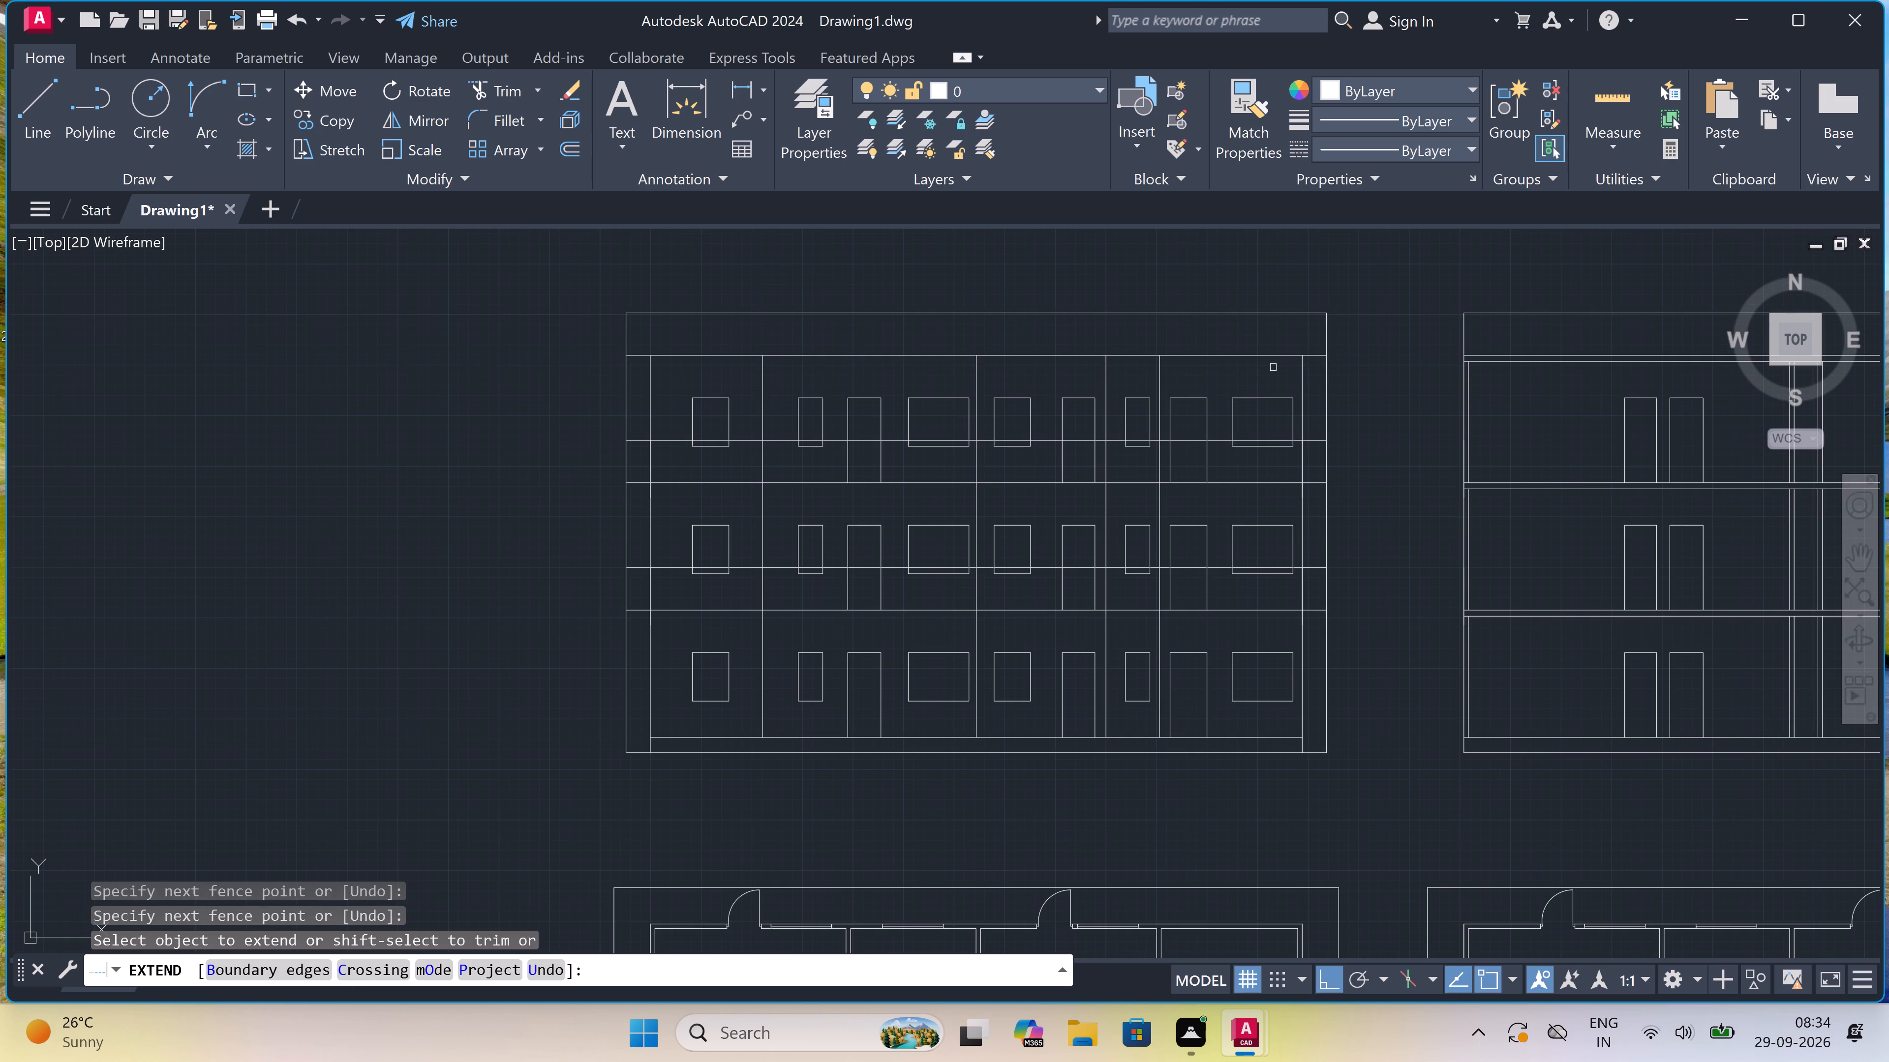
pyautogui.press('Escape')
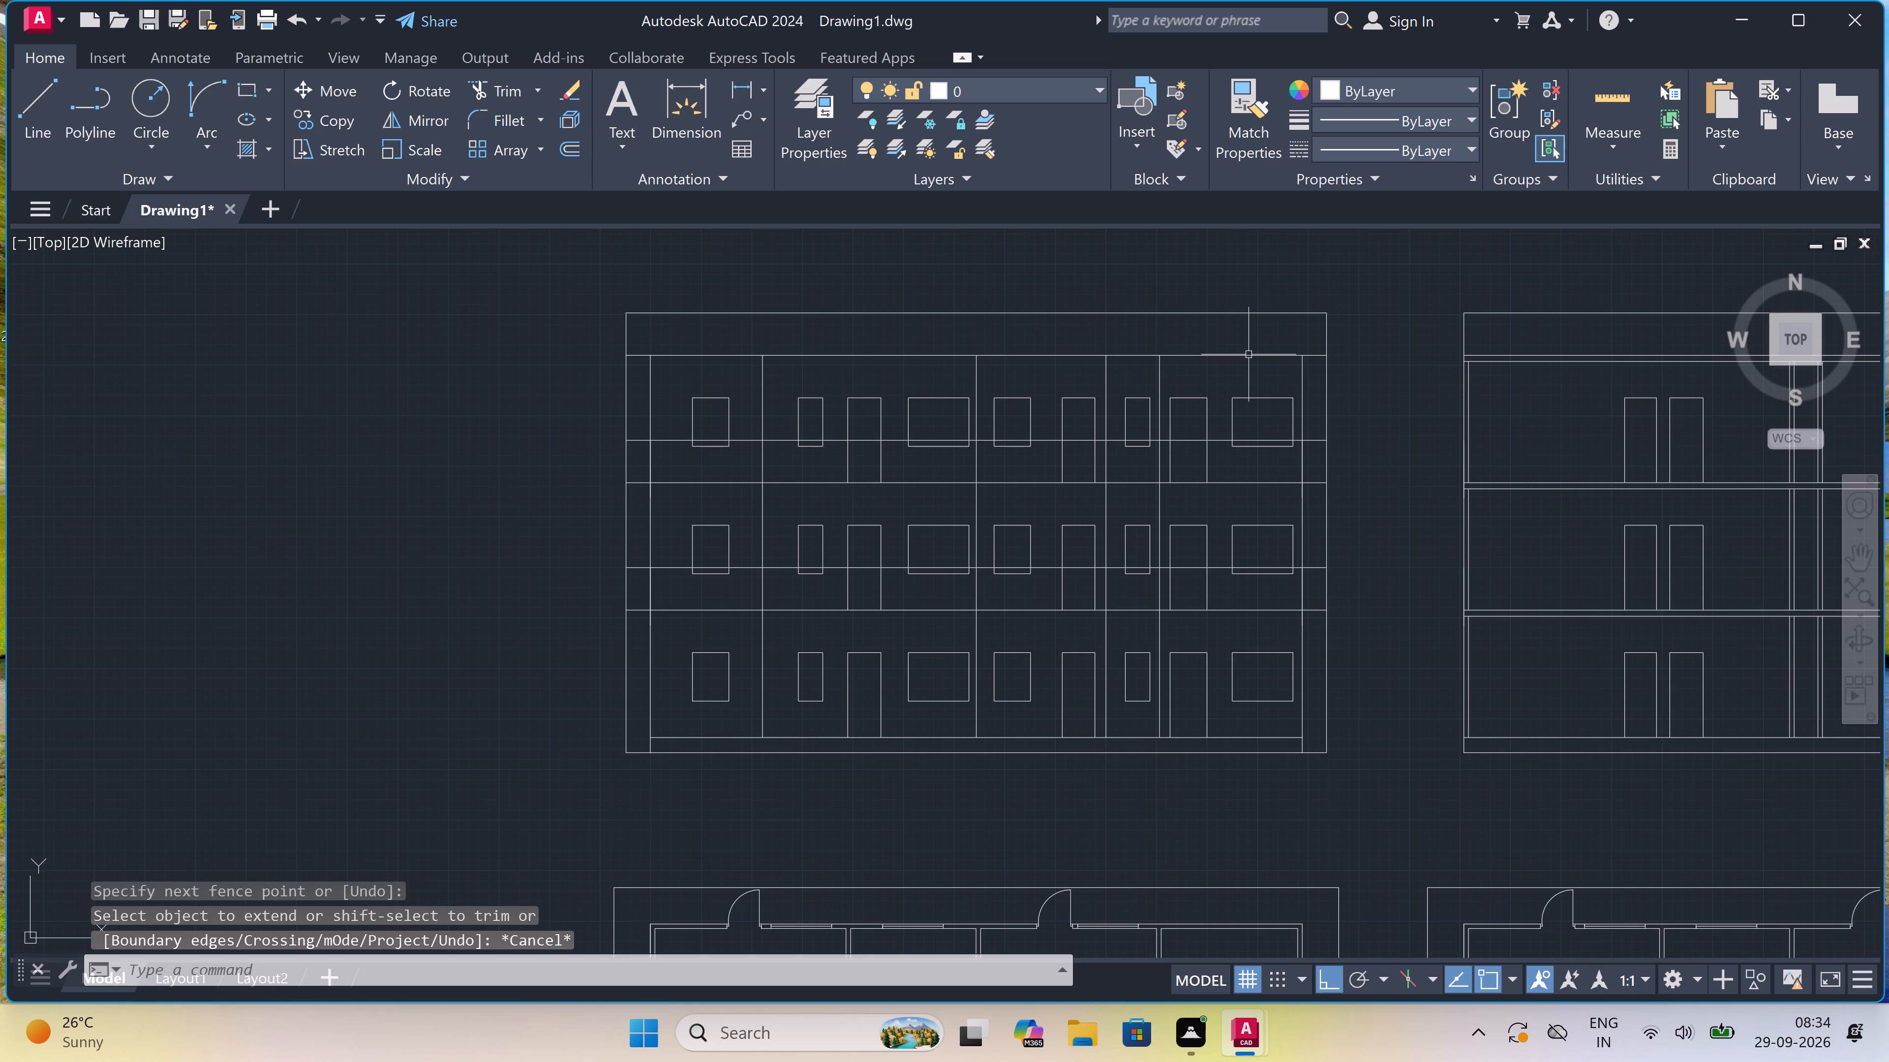
# Trim the left elevation's right outer vertical line between the horizontal bands on all three storeys, plus the base line's overhang at that end.
pyautogui.scroll(-2, 1249, 354)
pyautogui.scroll(2, 1270, 352)
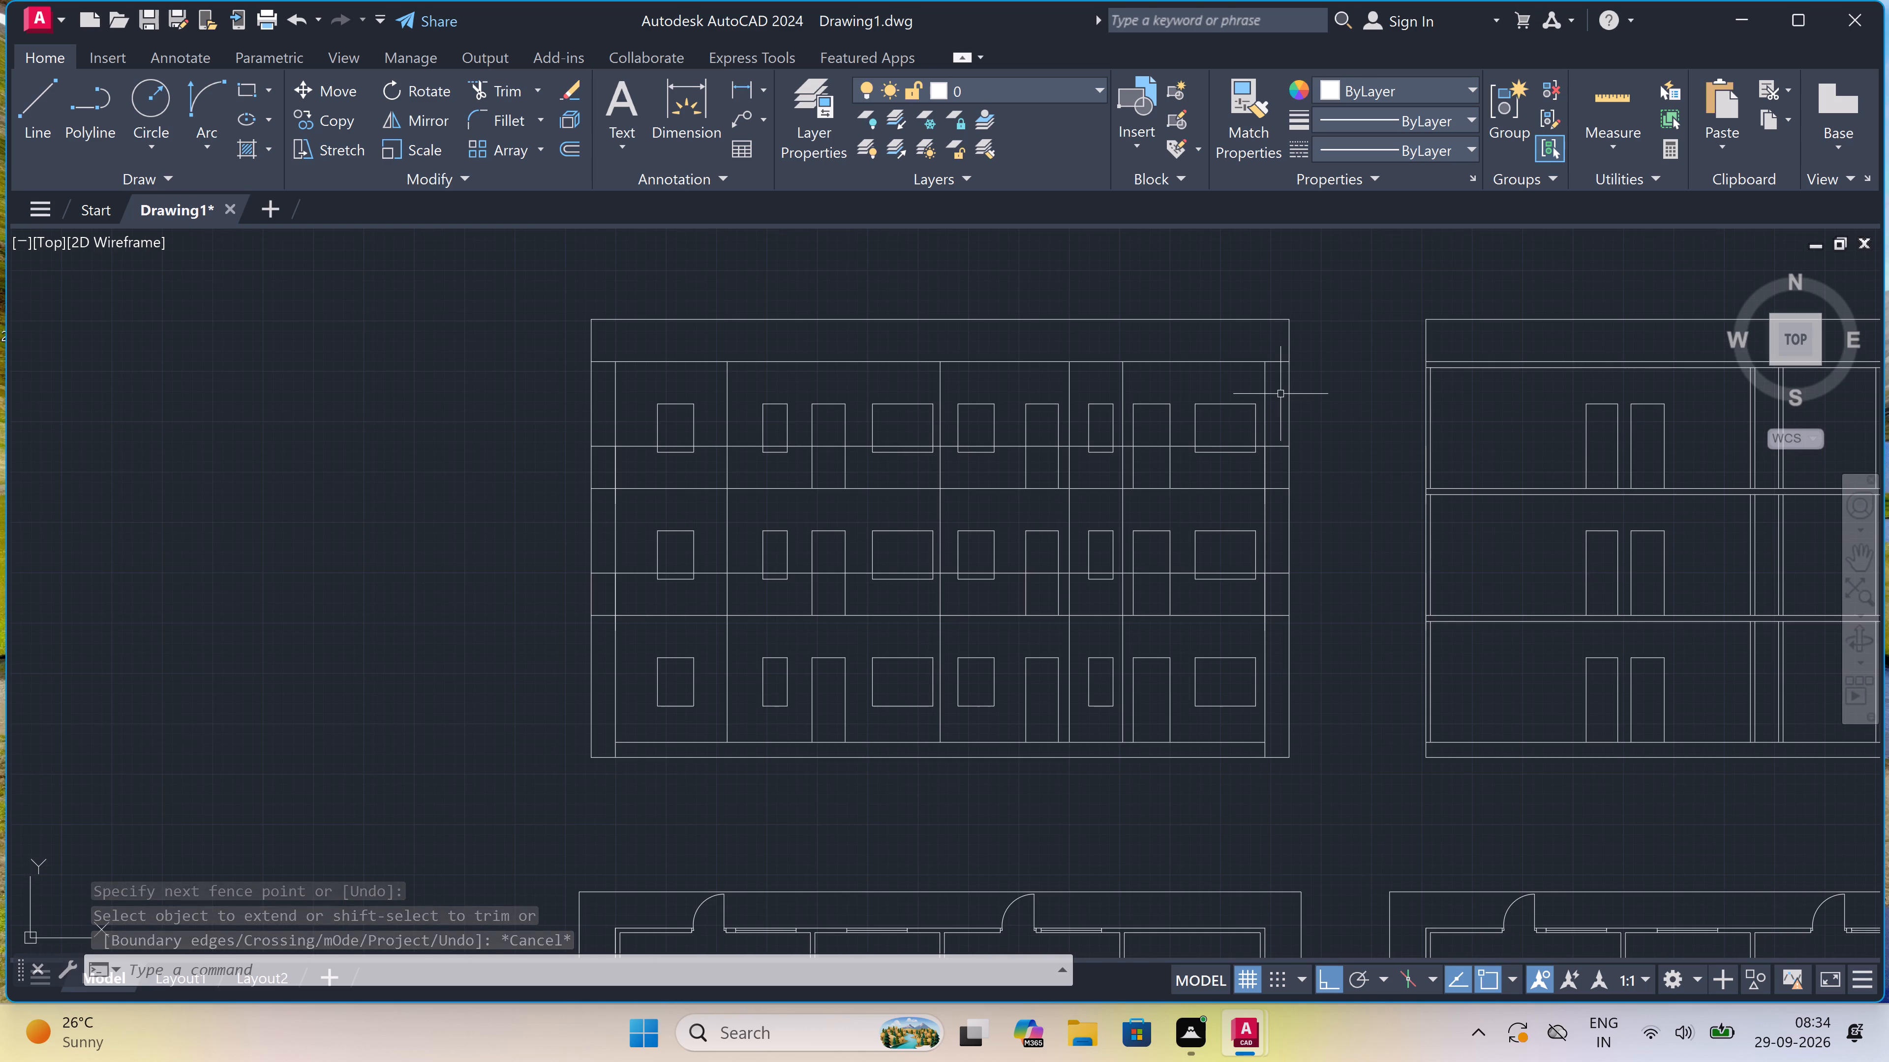
pyautogui.write('tr')
pyautogui.press('space')
pyautogui.click(1288, 388)
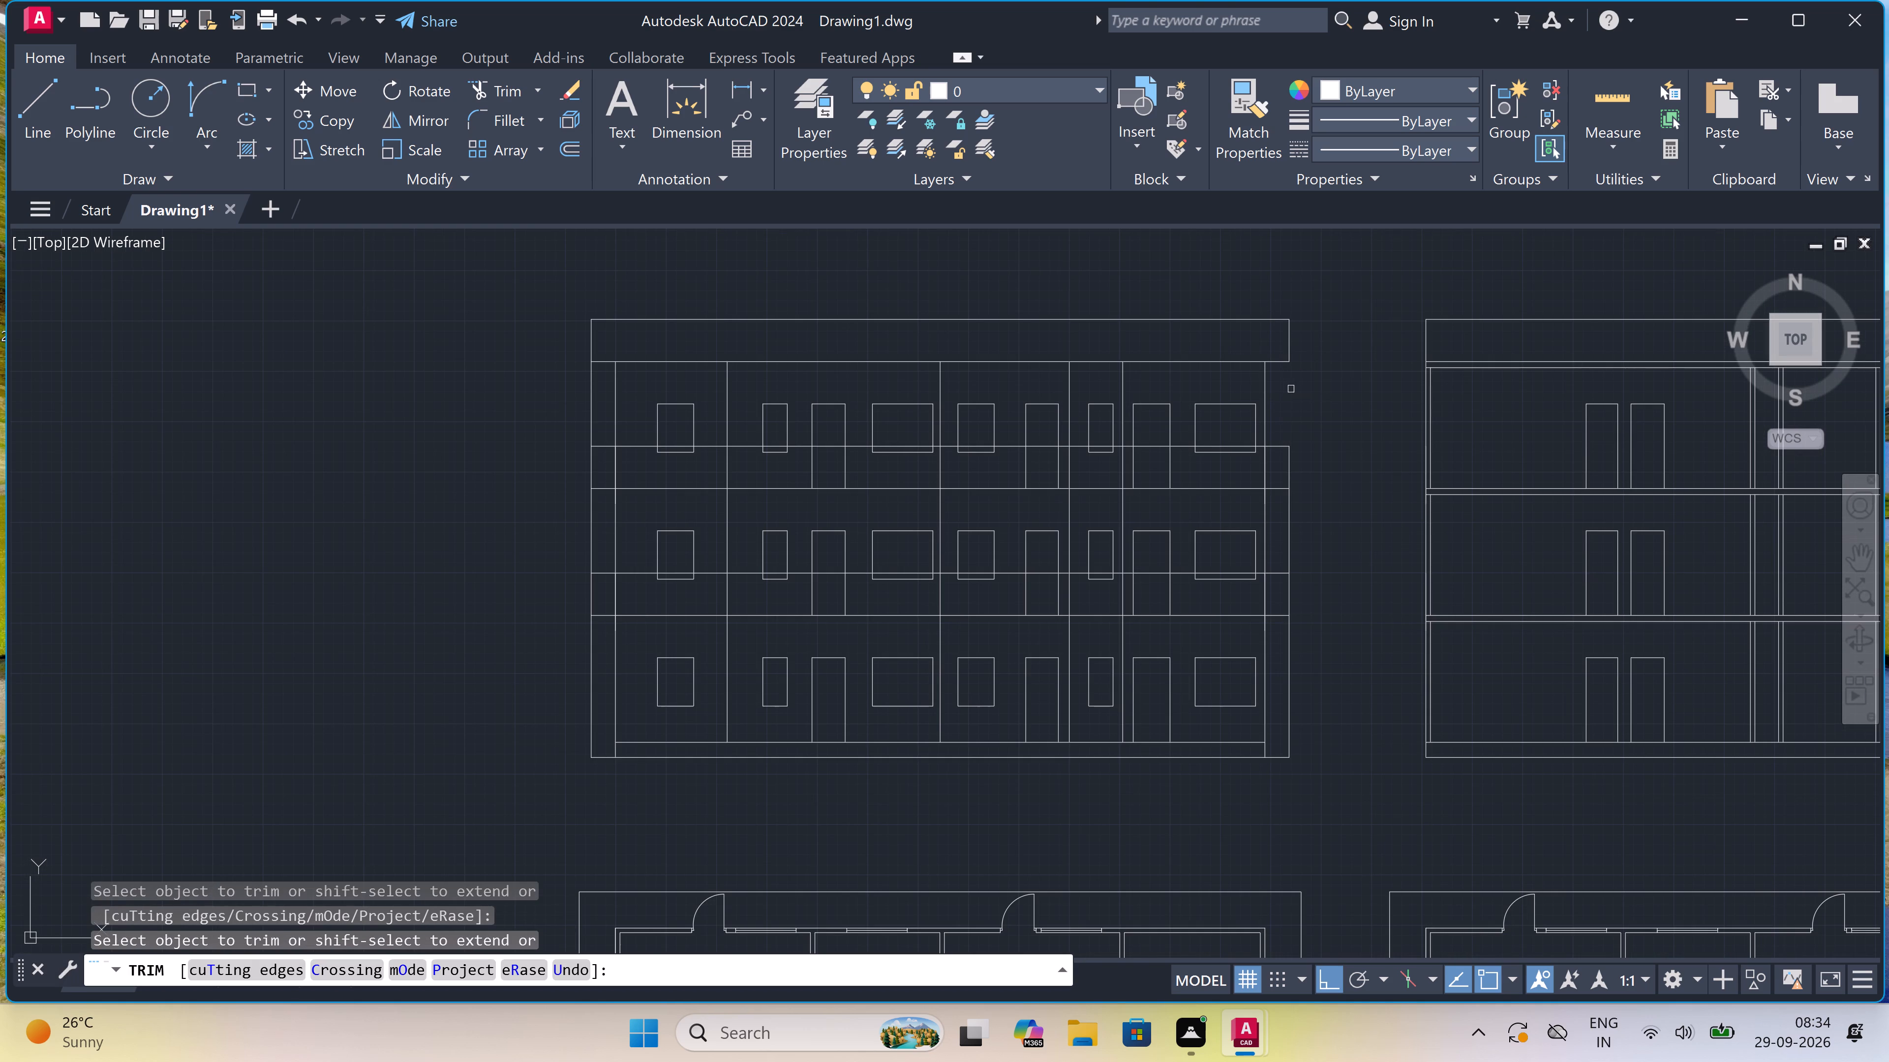
pyautogui.click(1290, 497)
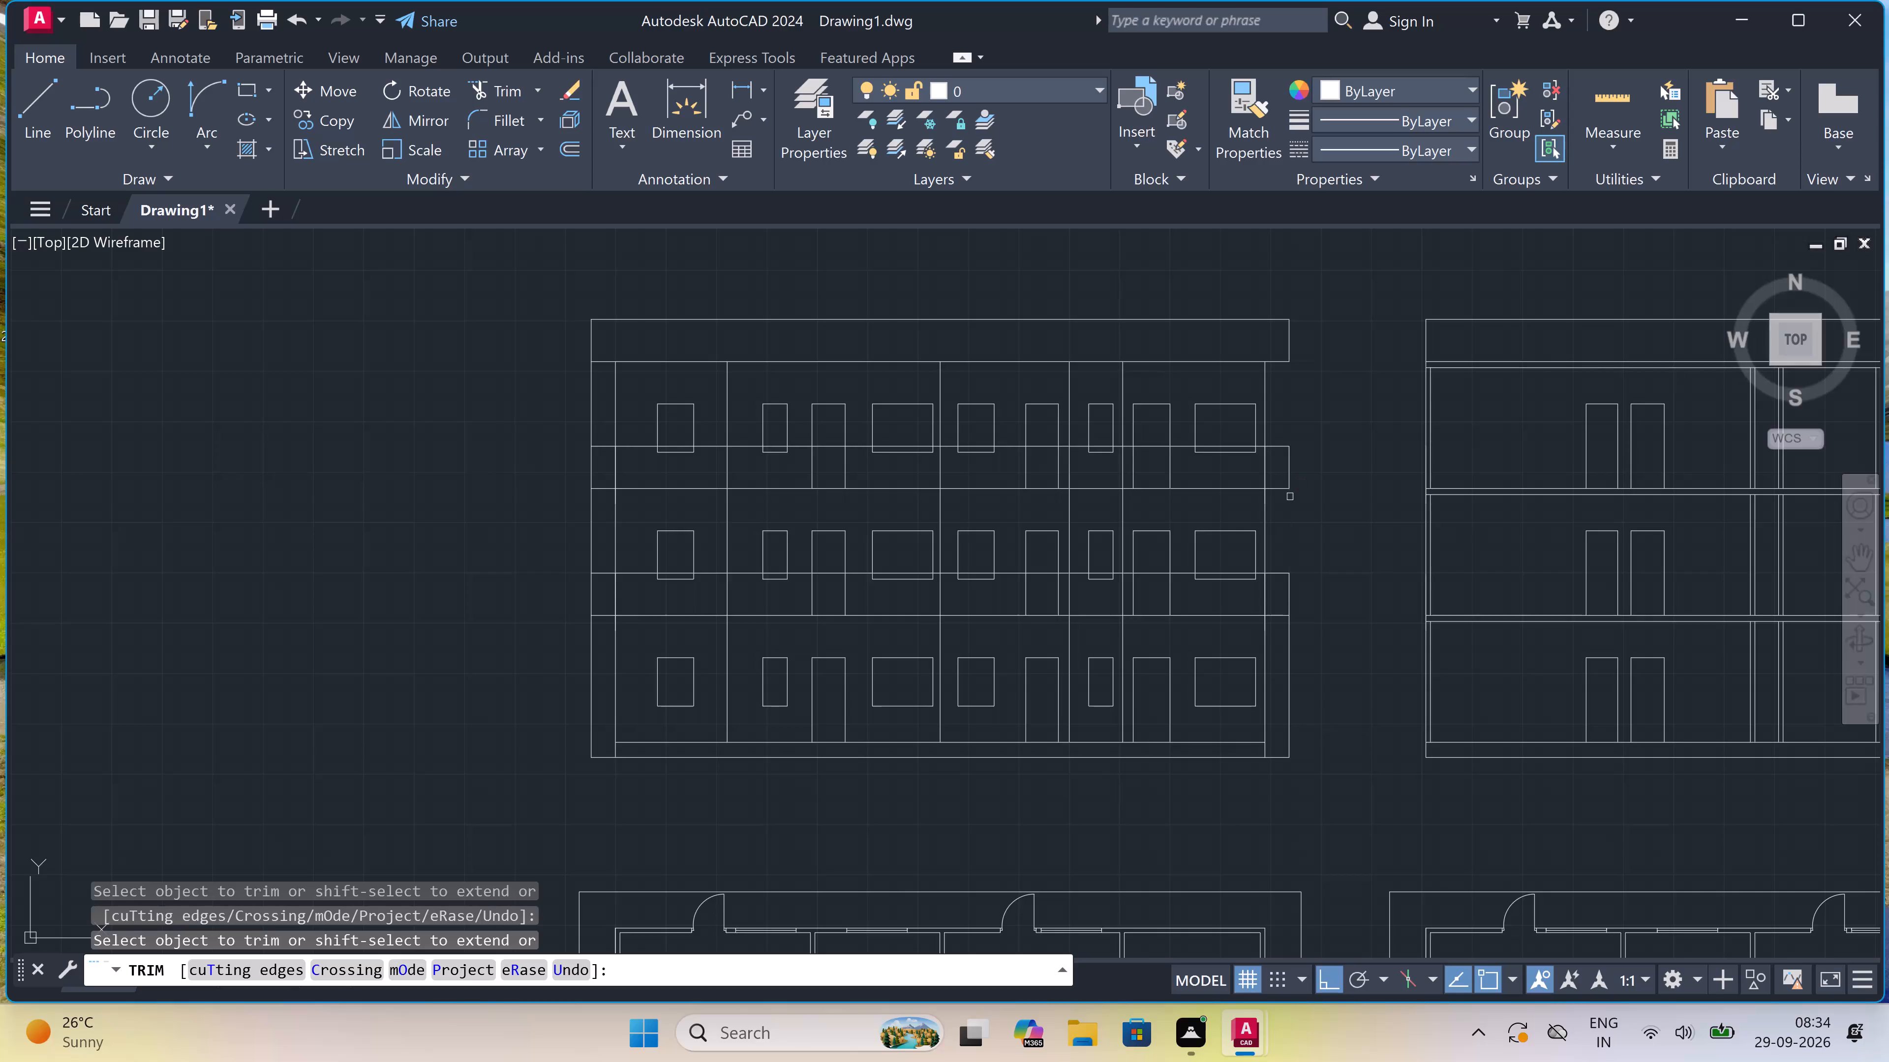
pyautogui.click(1278, 657)
pyautogui.click(1308, 658)
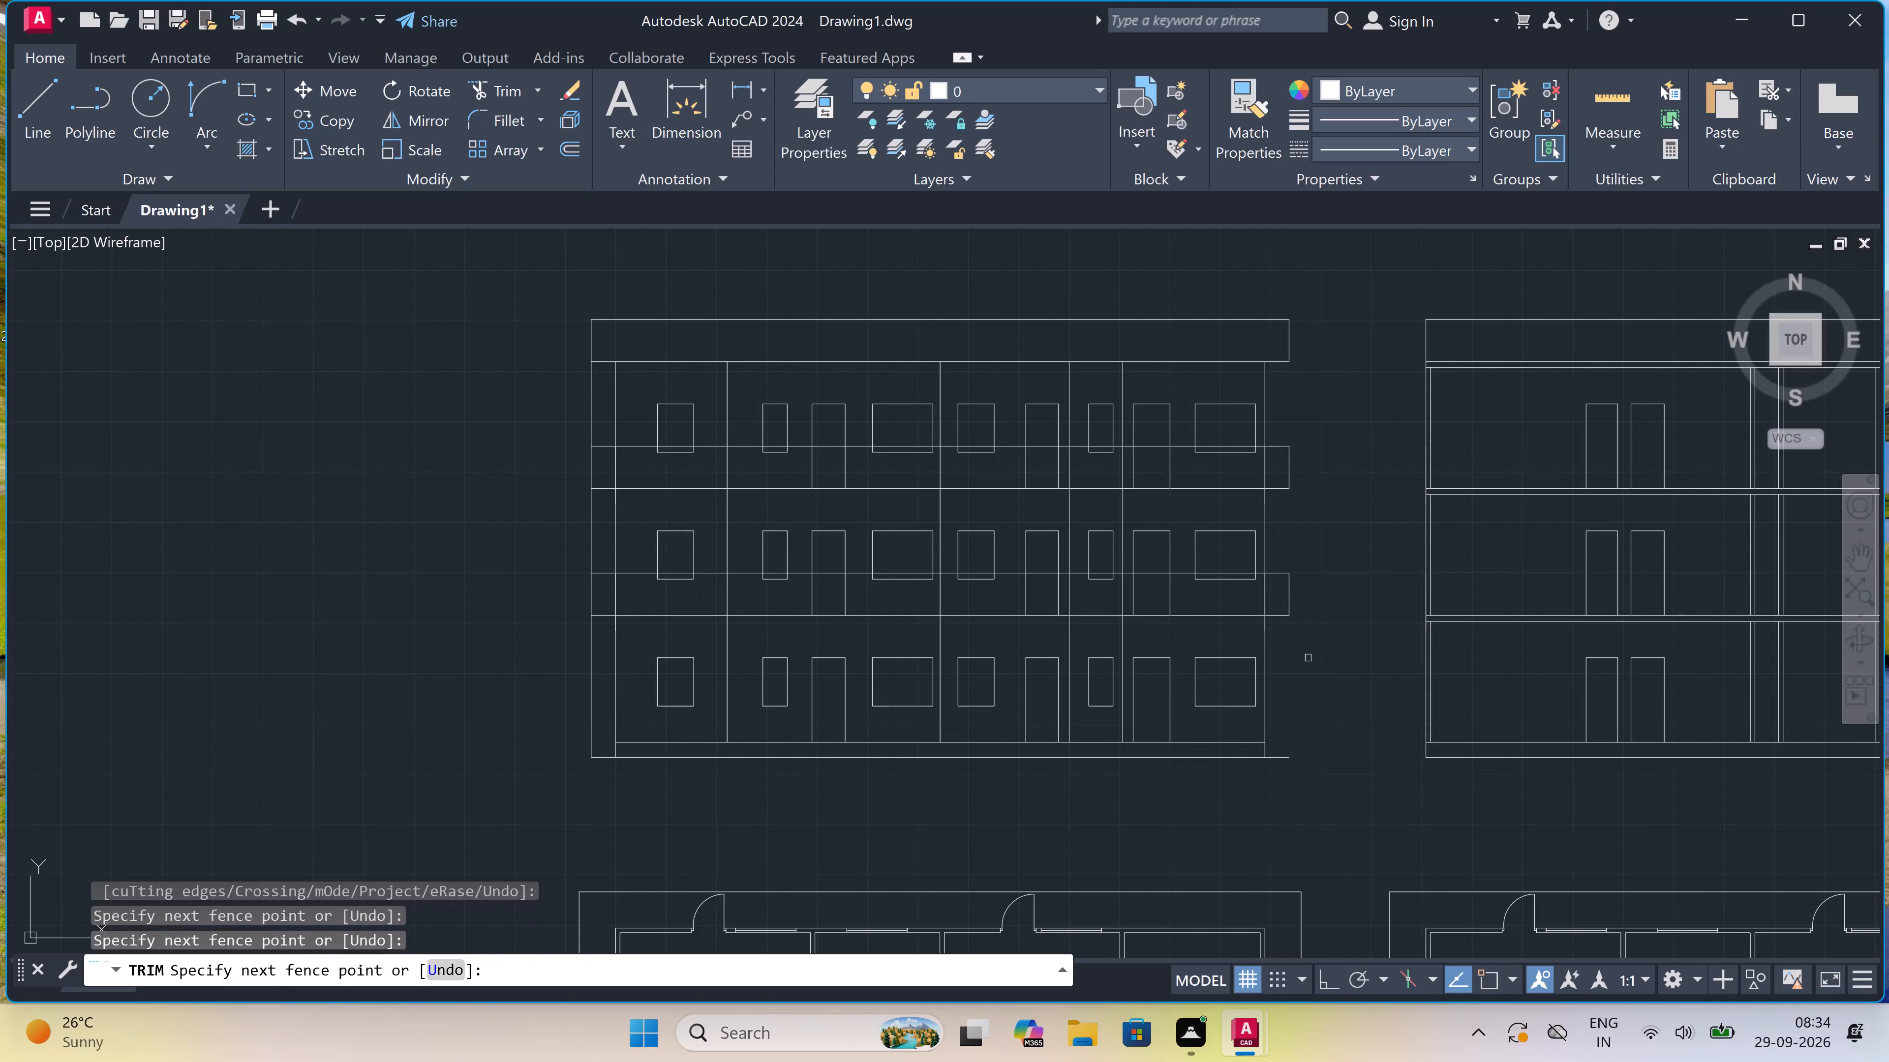
pyautogui.click(1279, 746)
pyautogui.click(1272, 778)
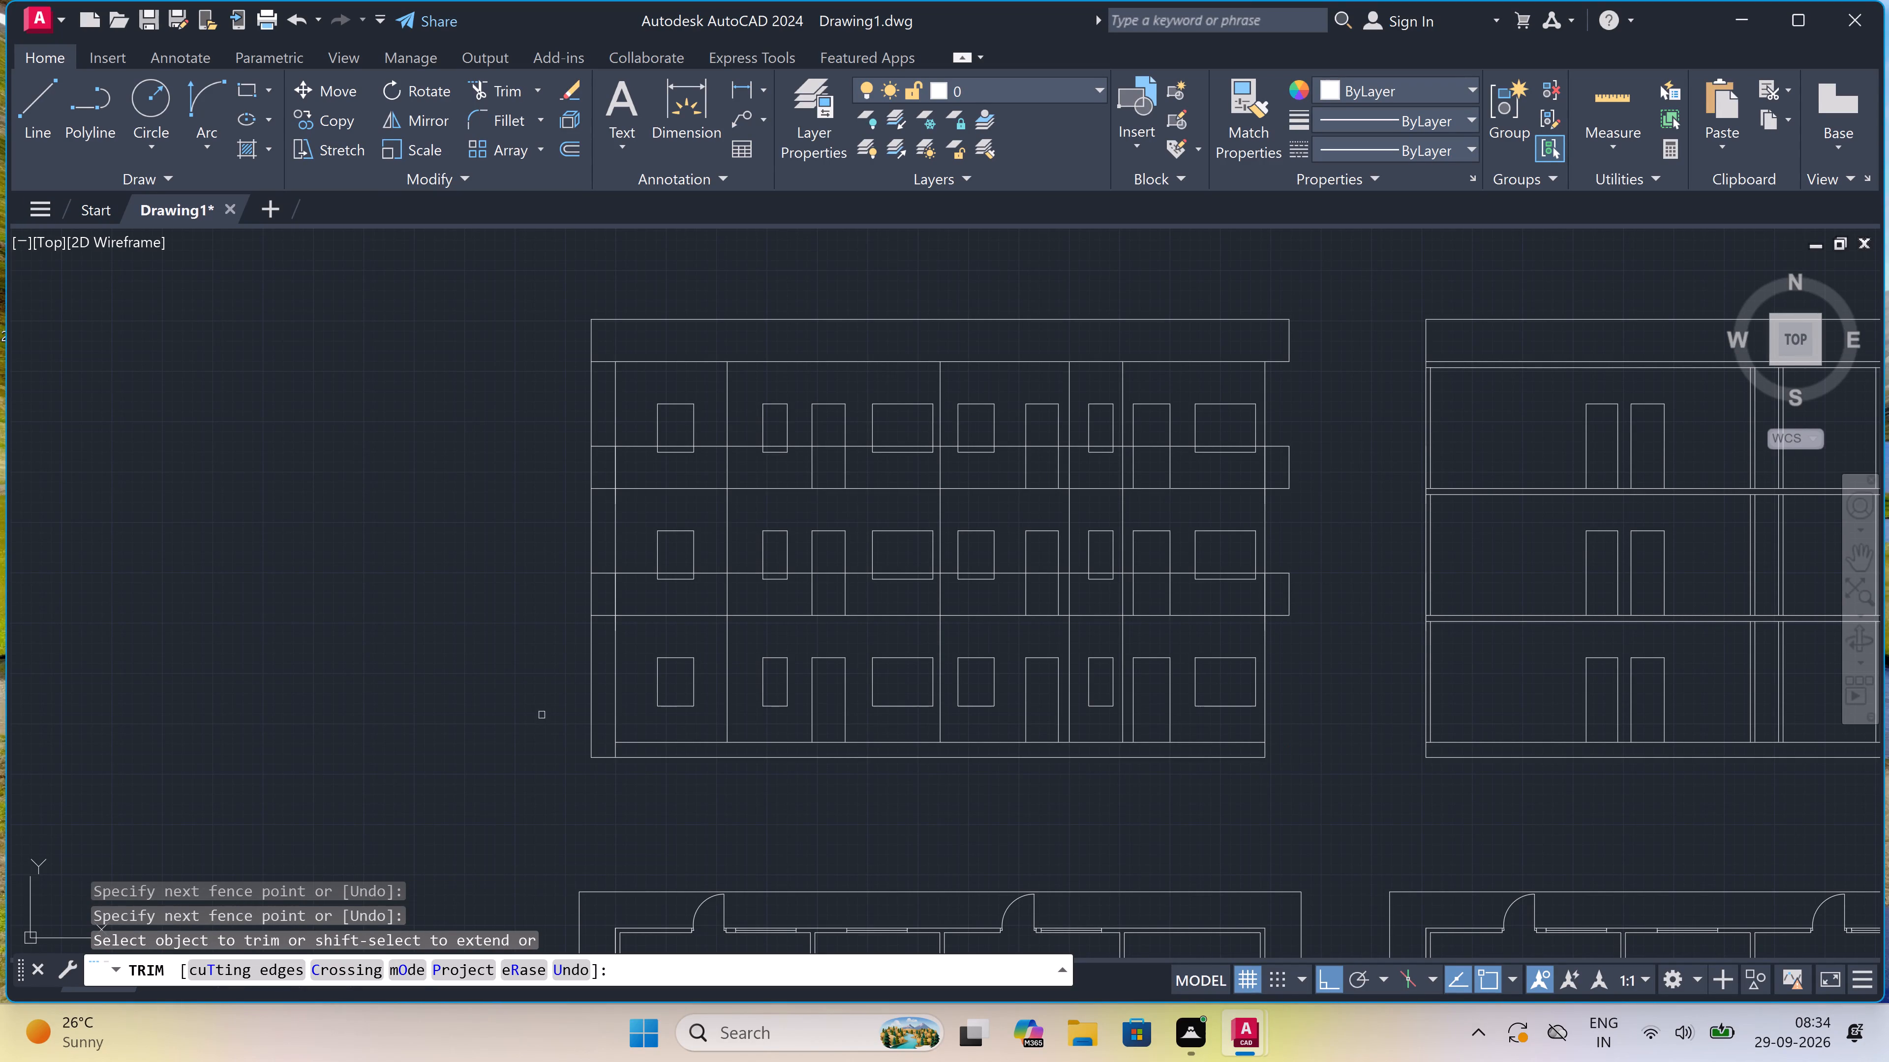
# Trim the elevation's left outer vertical line between the horizontal bands on all three storeys, plus the base line's overhang at that end.
pyautogui.moveTo(587, 707); pyautogui.dragTo(589, 721)
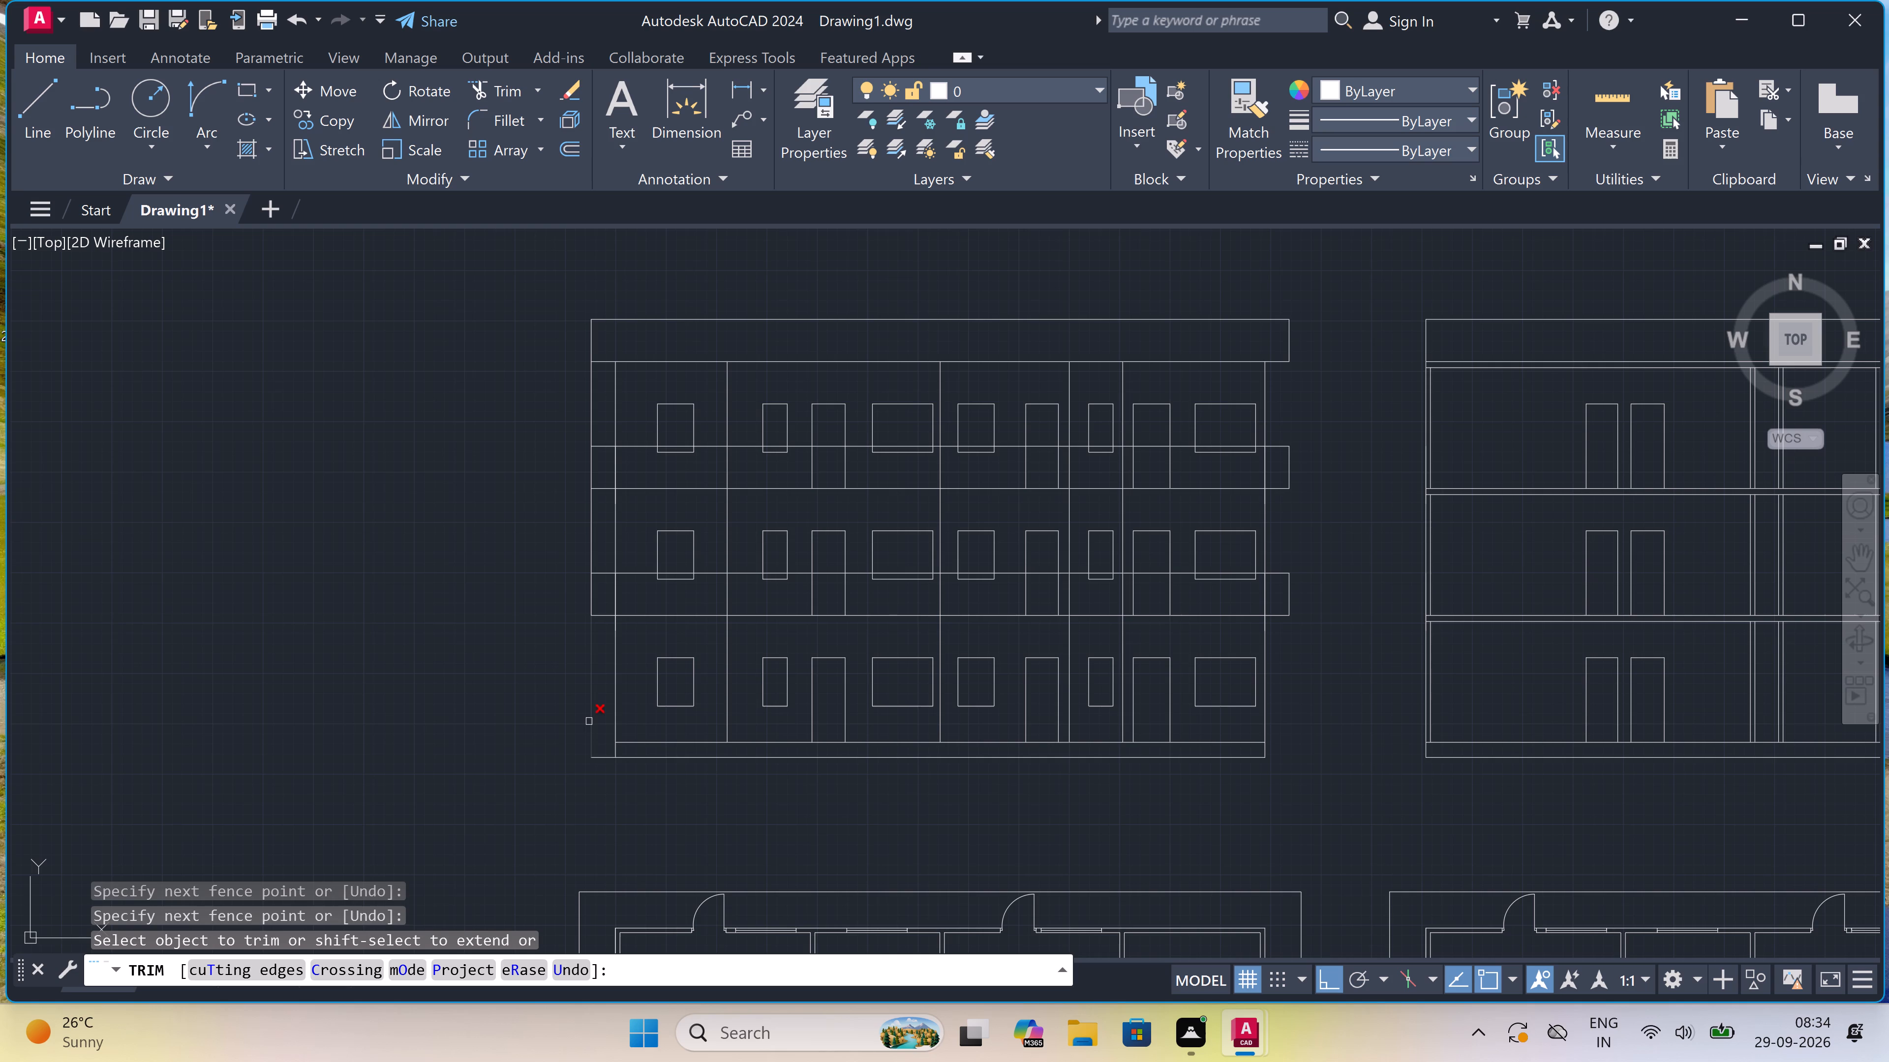
pyautogui.click(589, 727)
pyautogui.click(584, 777)
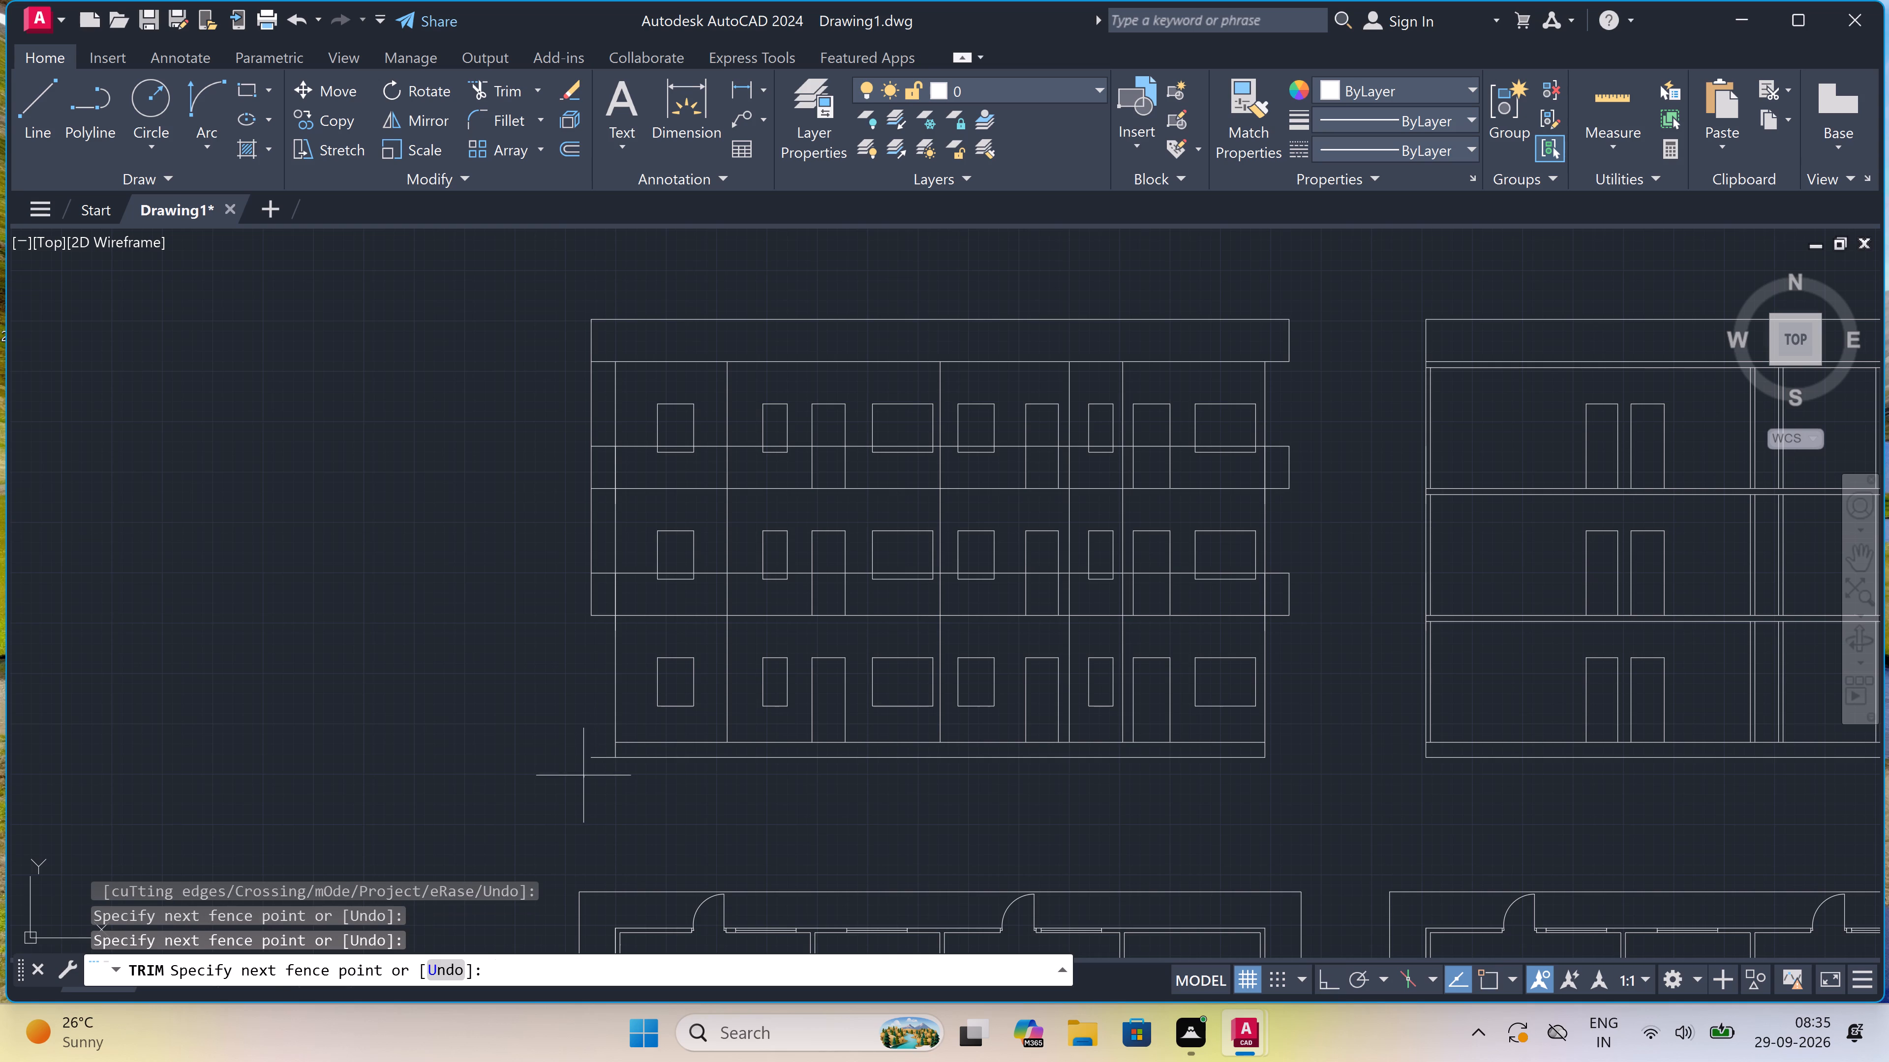
pyautogui.moveTo(629, 783); pyautogui.dragTo(633, 796)
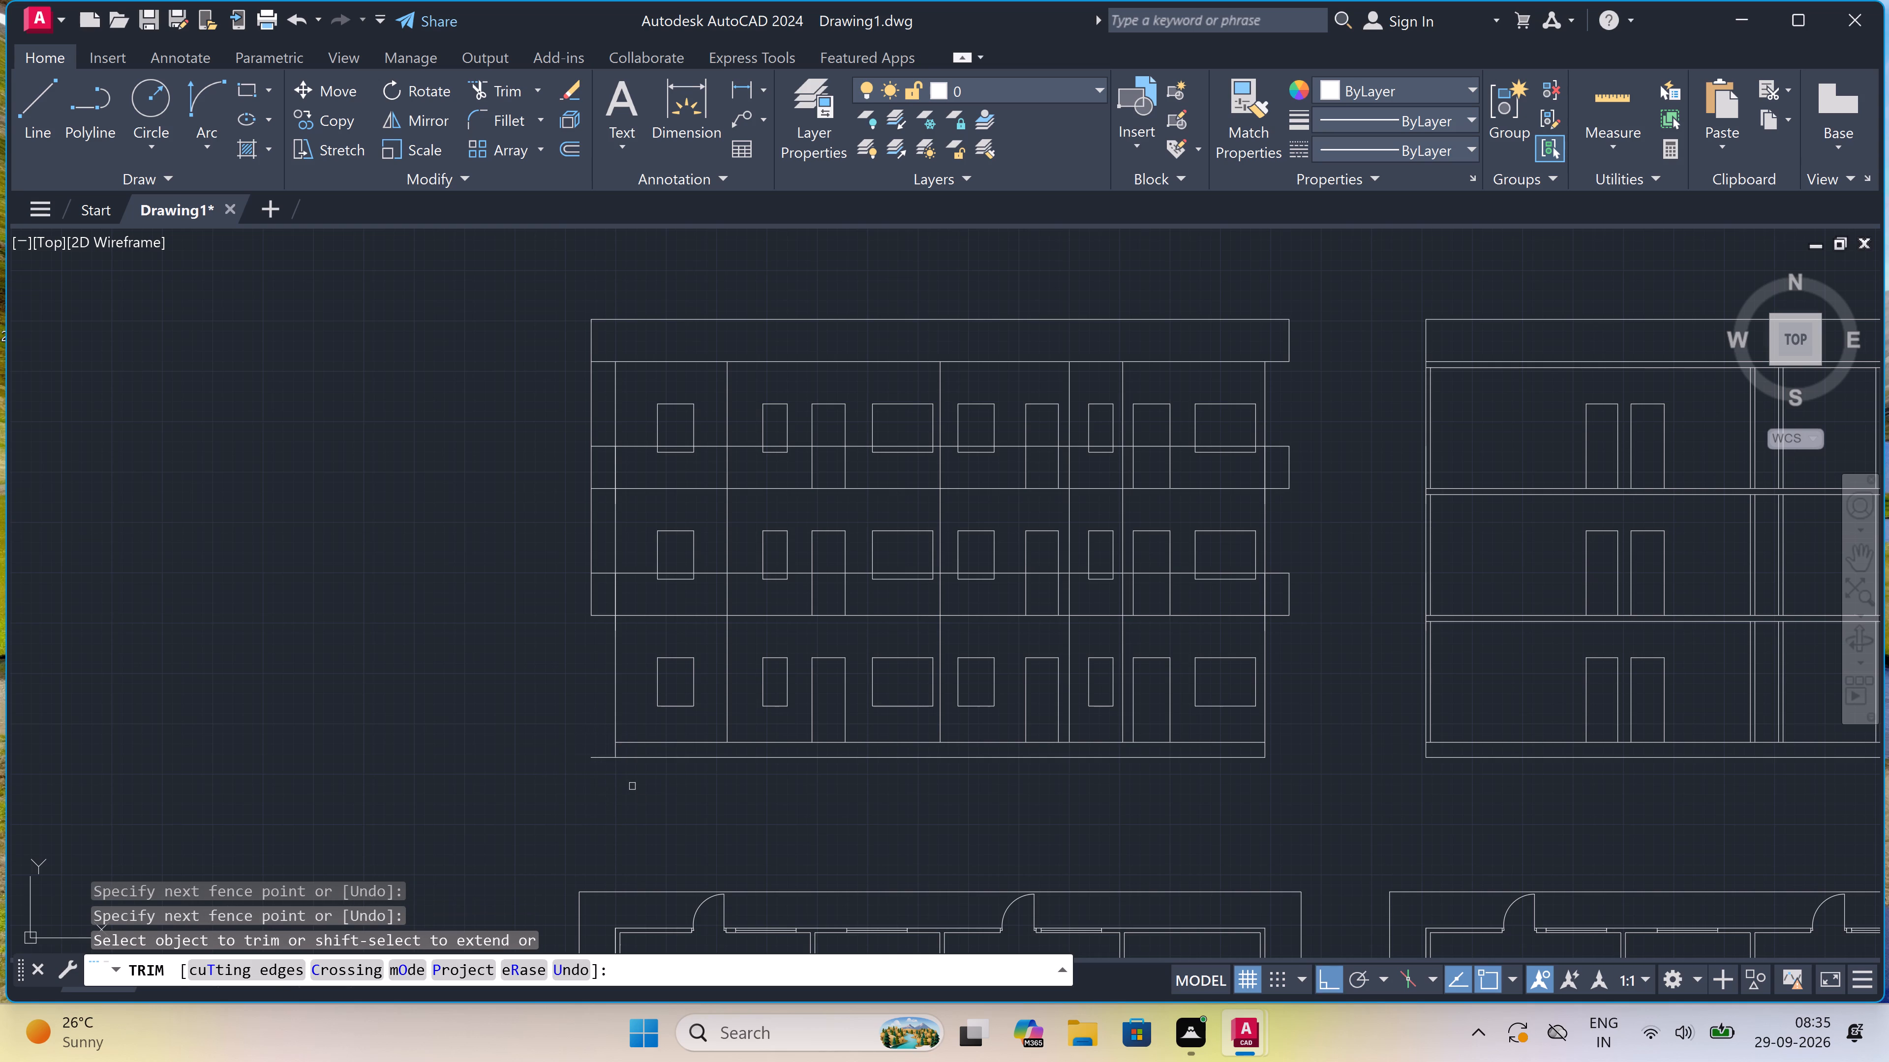
pyautogui.click(609, 745)
pyautogui.click(603, 776)
pyautogui.click(600, 418)
pyautogui.click(546, 399)
pyautogui.moveTo(548, 401); pyautogui.dragTo(550, 407)
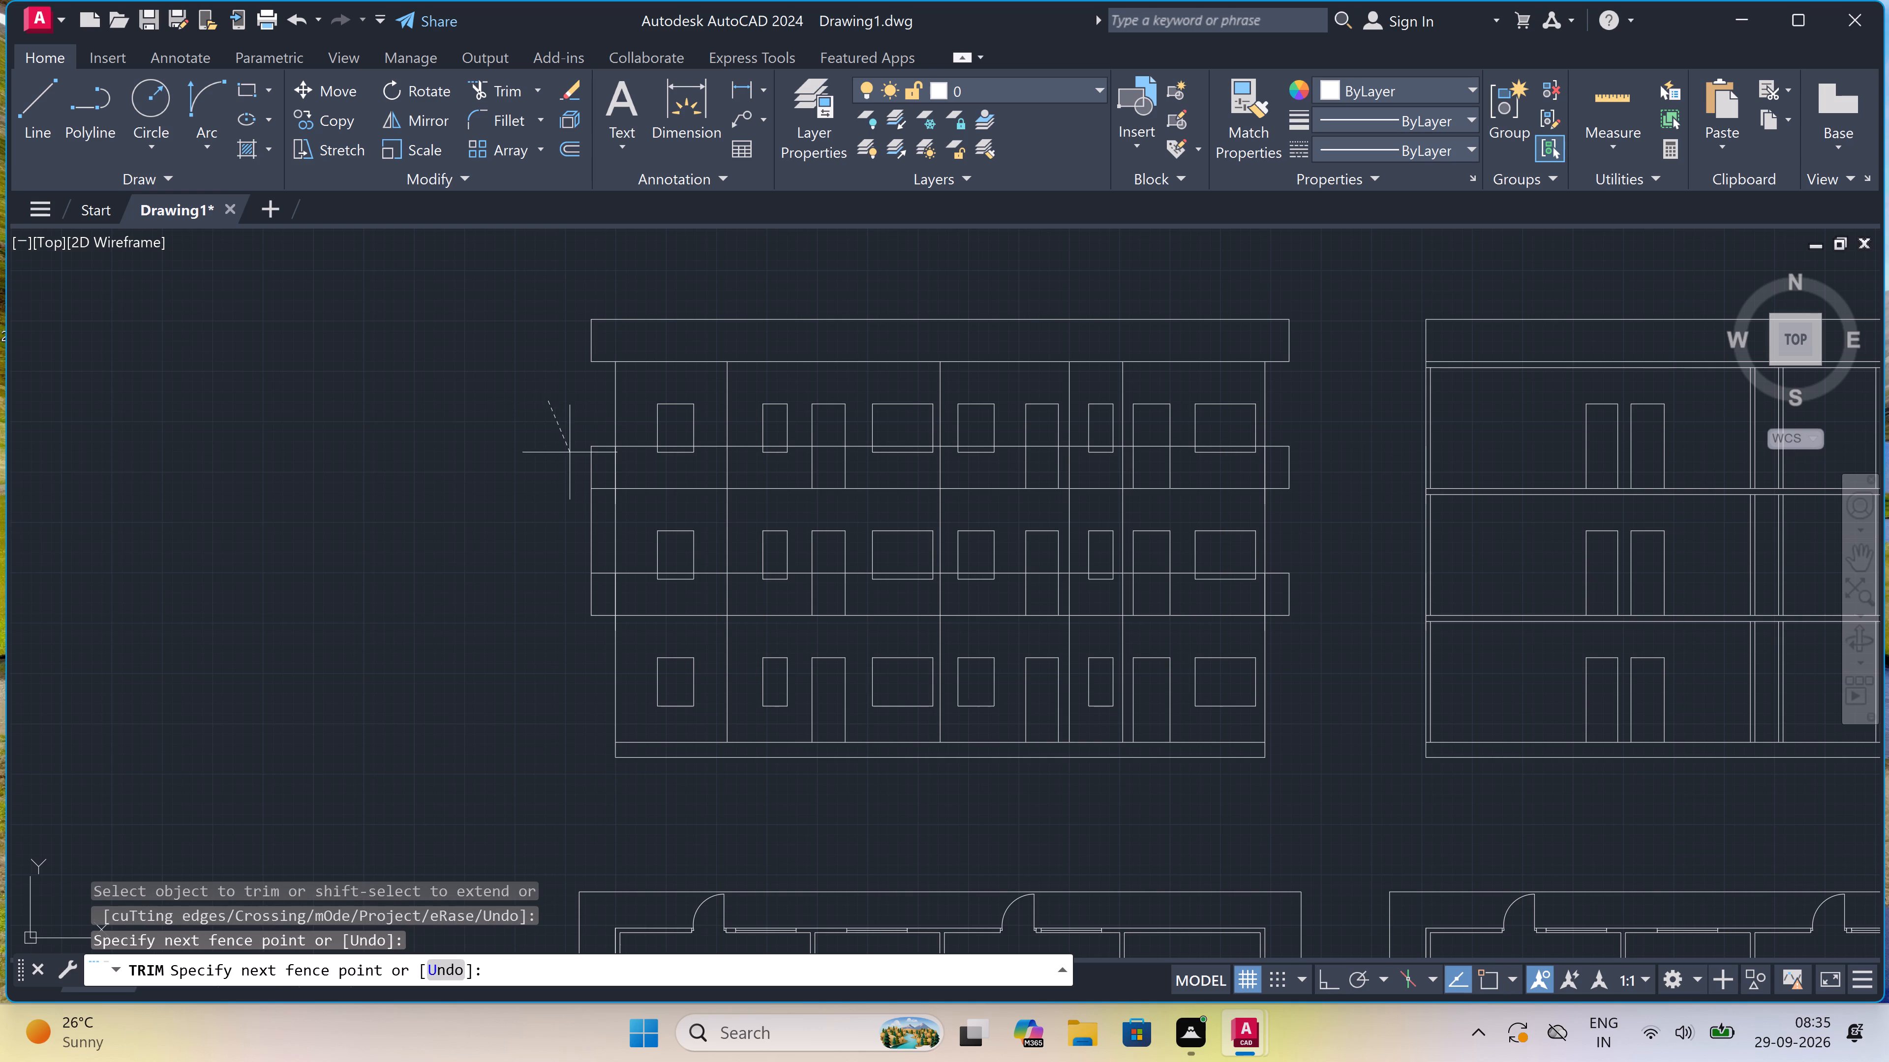
pyautogui.moveTo(592, 525); pyautogui.dragTo(575, 506)
pyautogui.press('Escape')
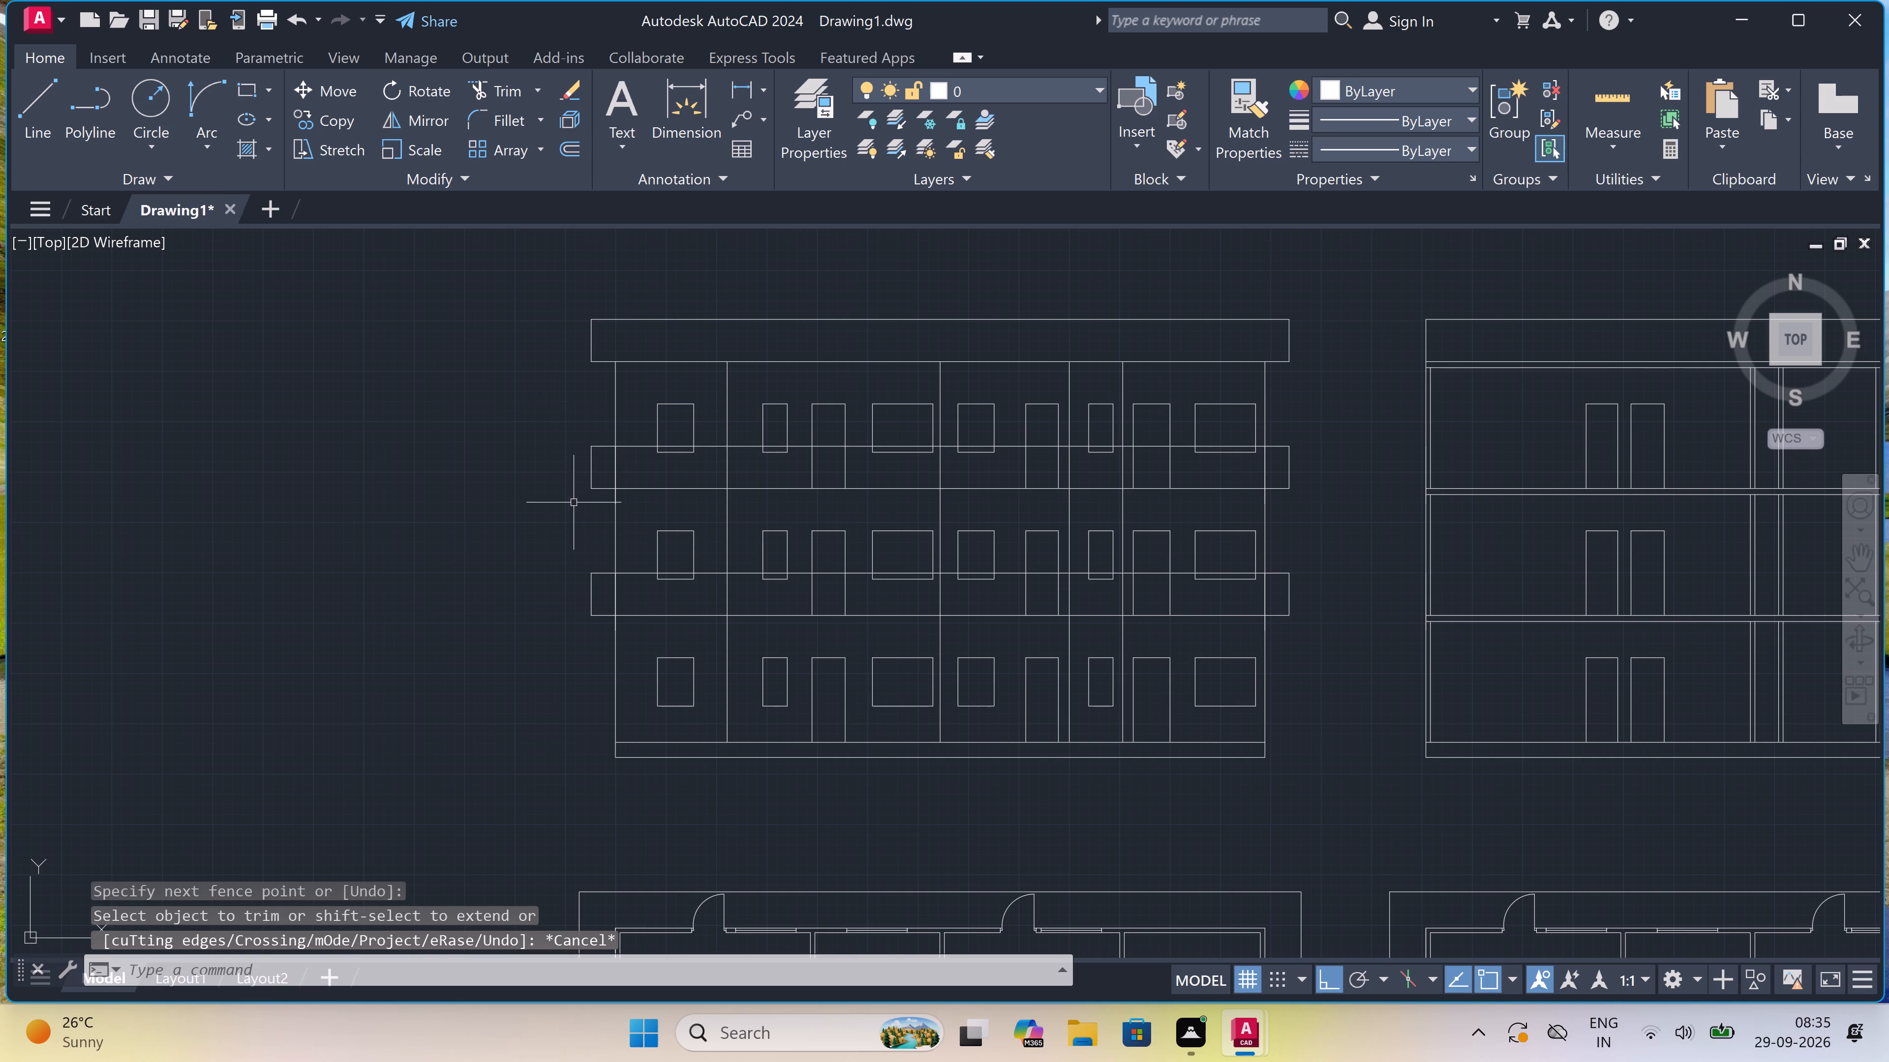
# Draw a rectangle just inside the outline of the ground storey's leftmost window as its inner frame.
pyautogui.scroll(1, 654, 638)
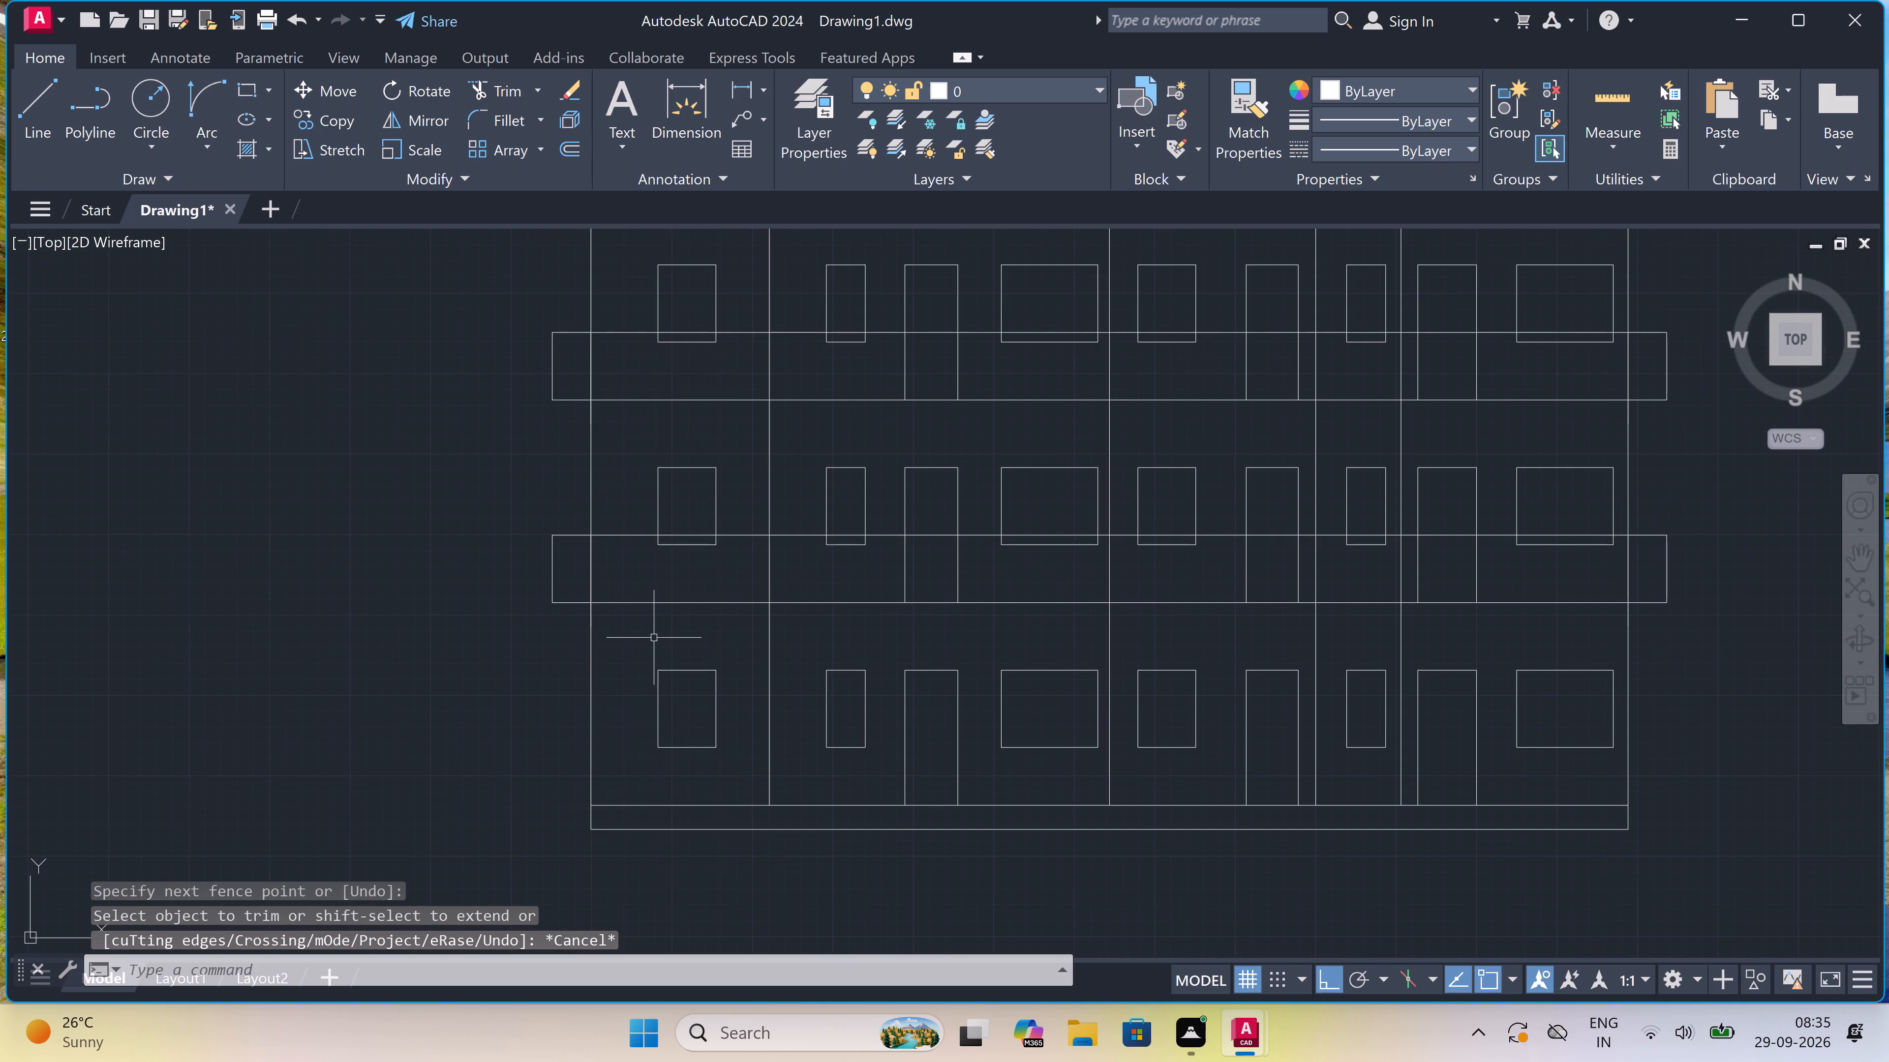
pyautogui.scroll(-1, 654, 638)
pyautogui.scroll(1, 659, 696)
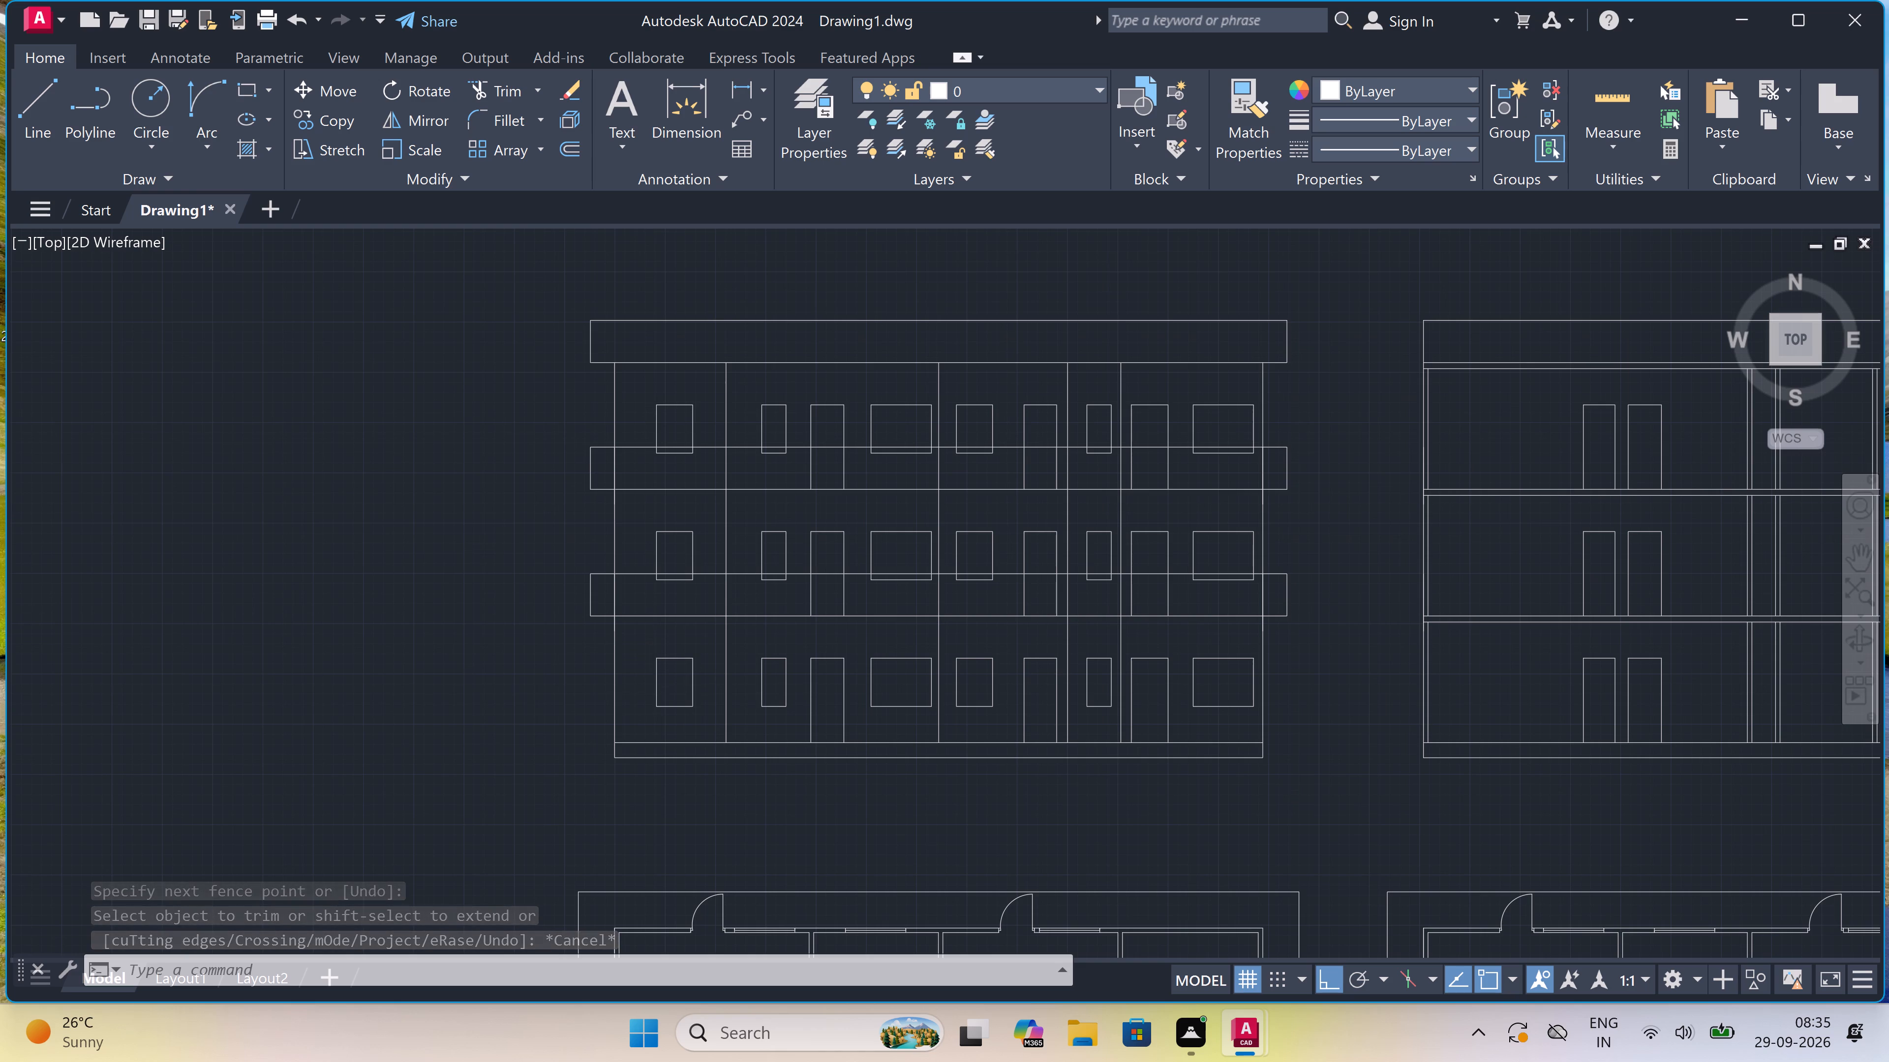
pyautogui.scroll(1, 659, 696)
pyautogui.write('rec')
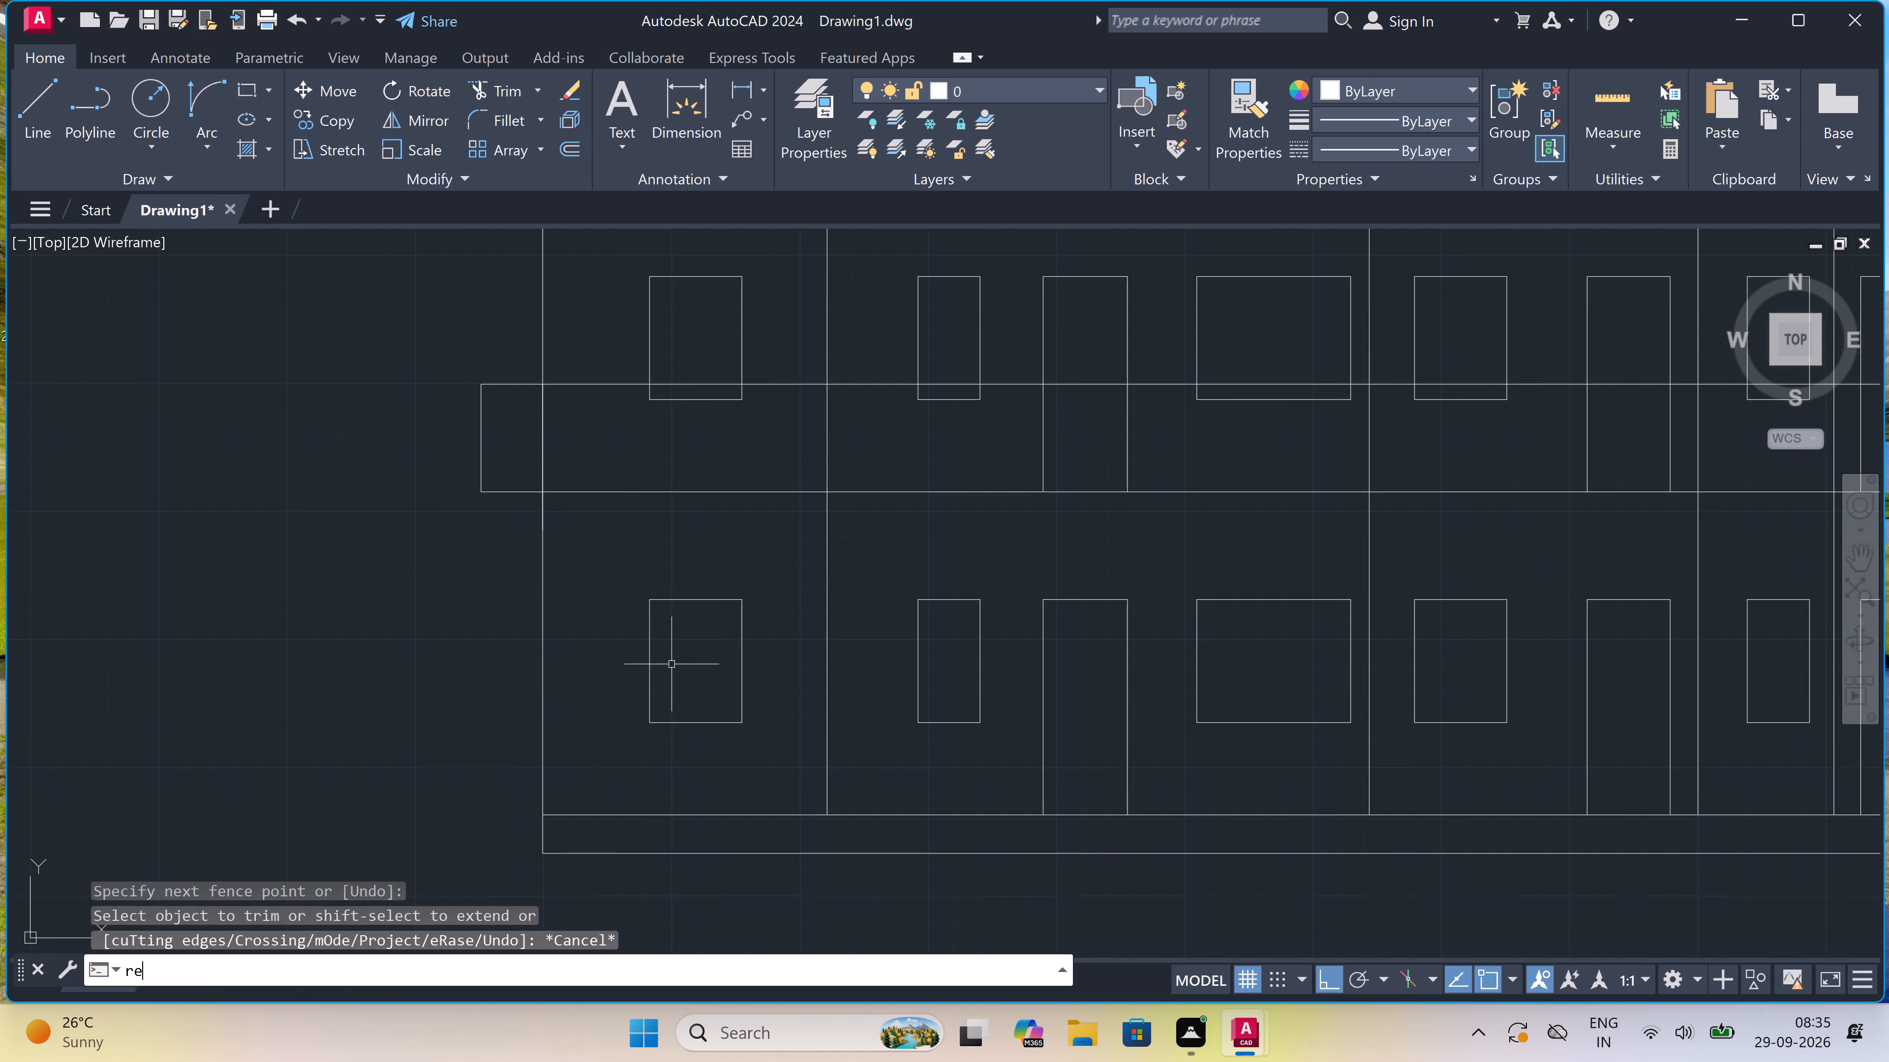
pyautogui.press('space')
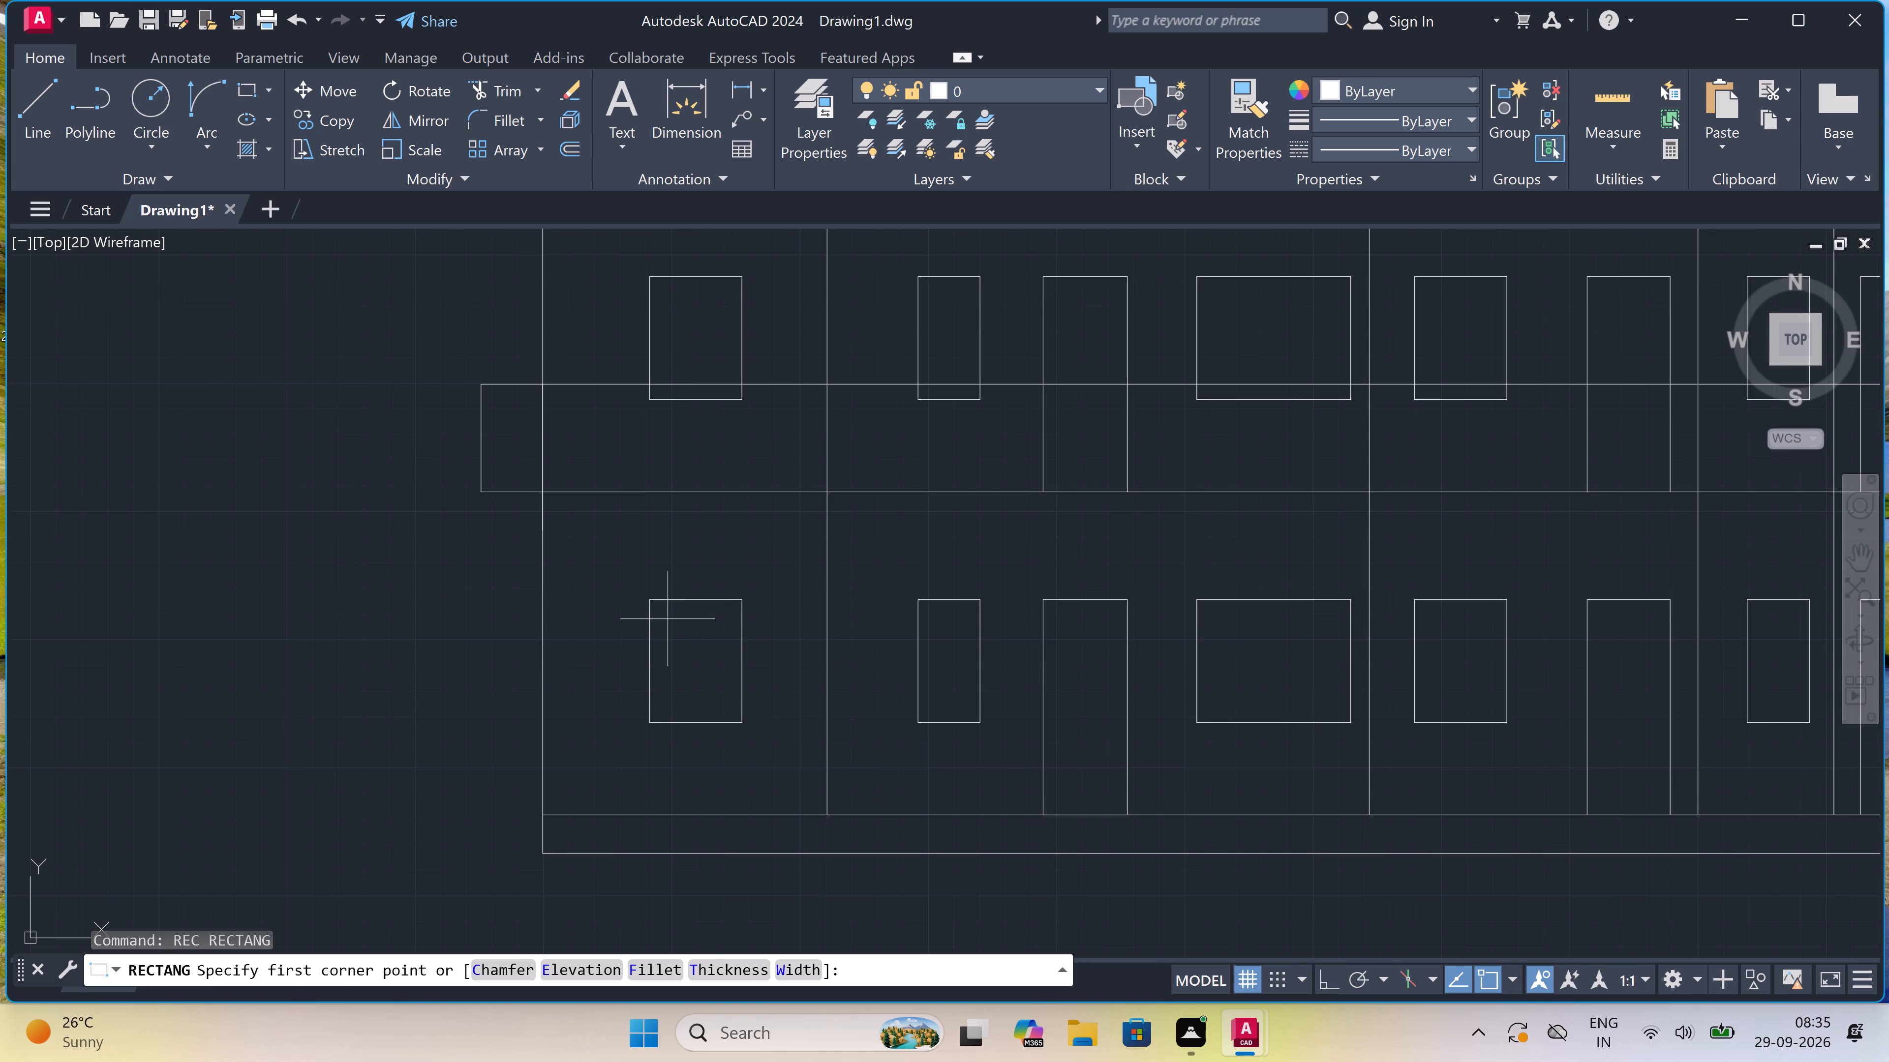
pyautogui.scroll(4, 665, 616)
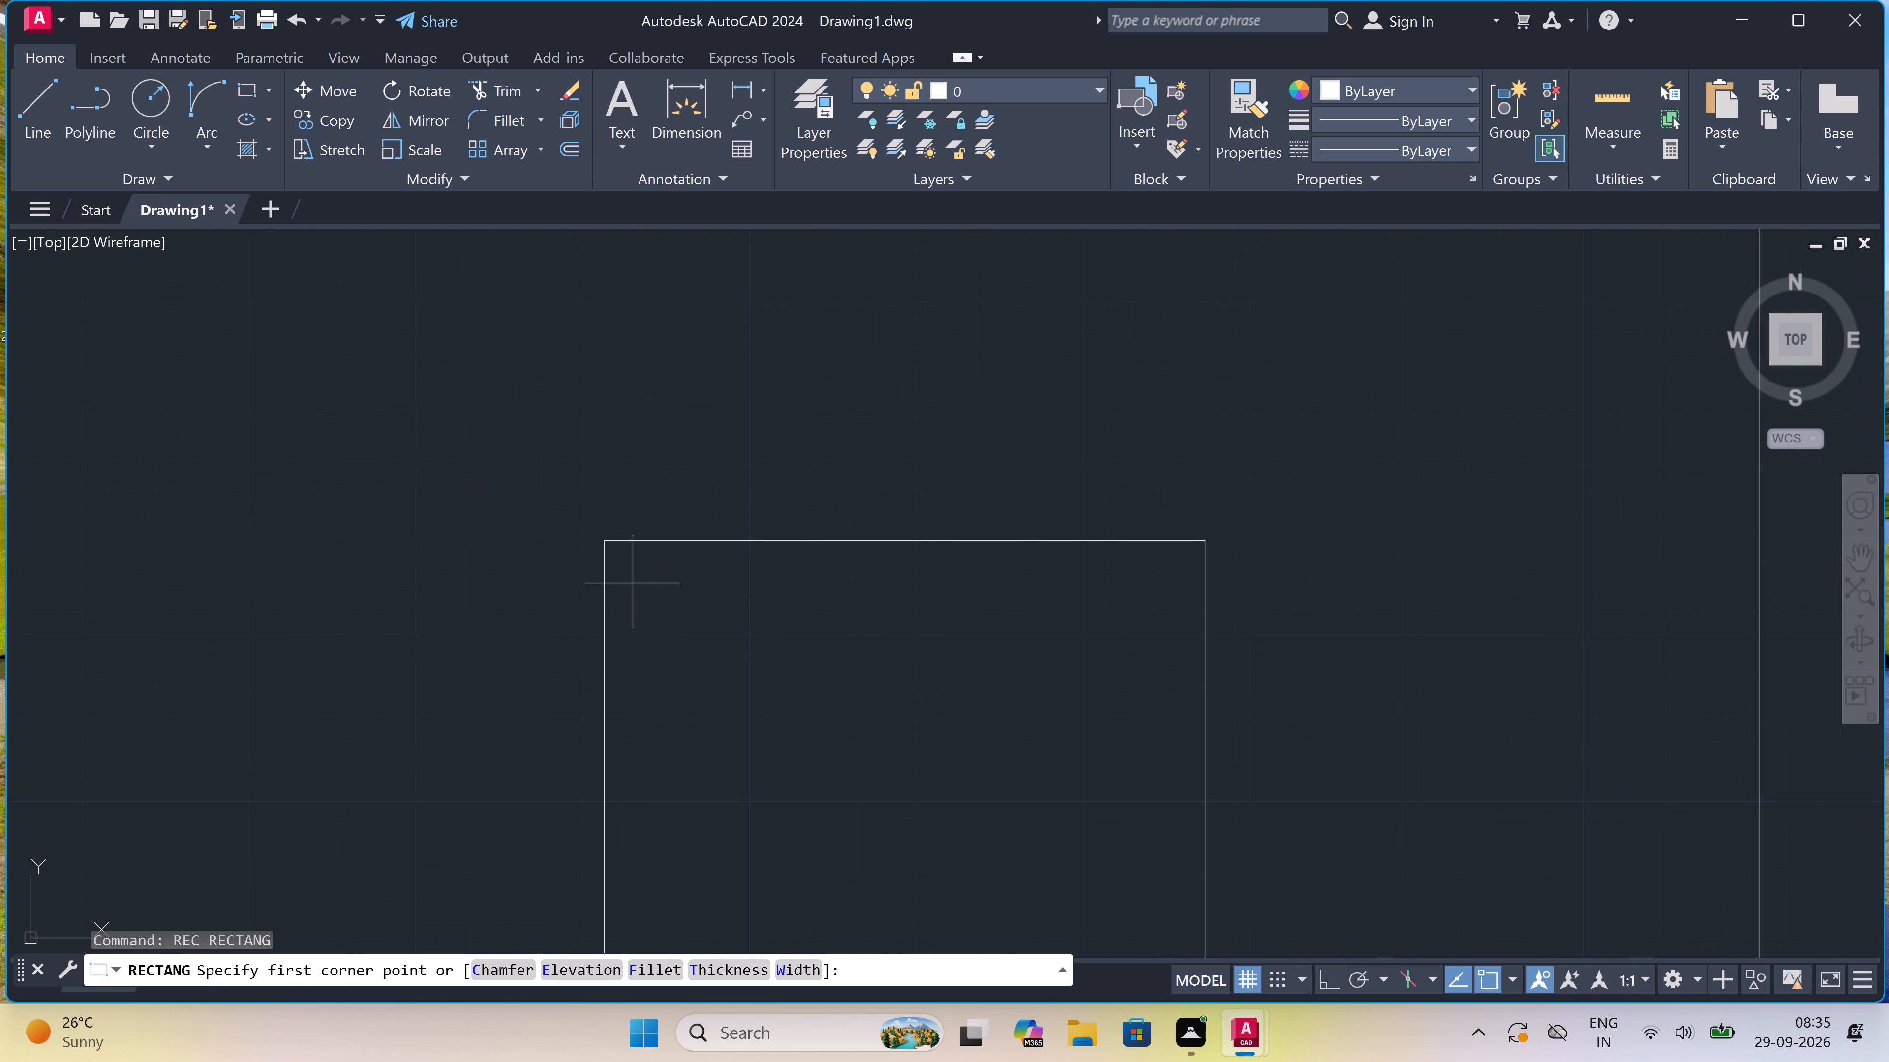
pyautogui.scroll(1, 626, 571)
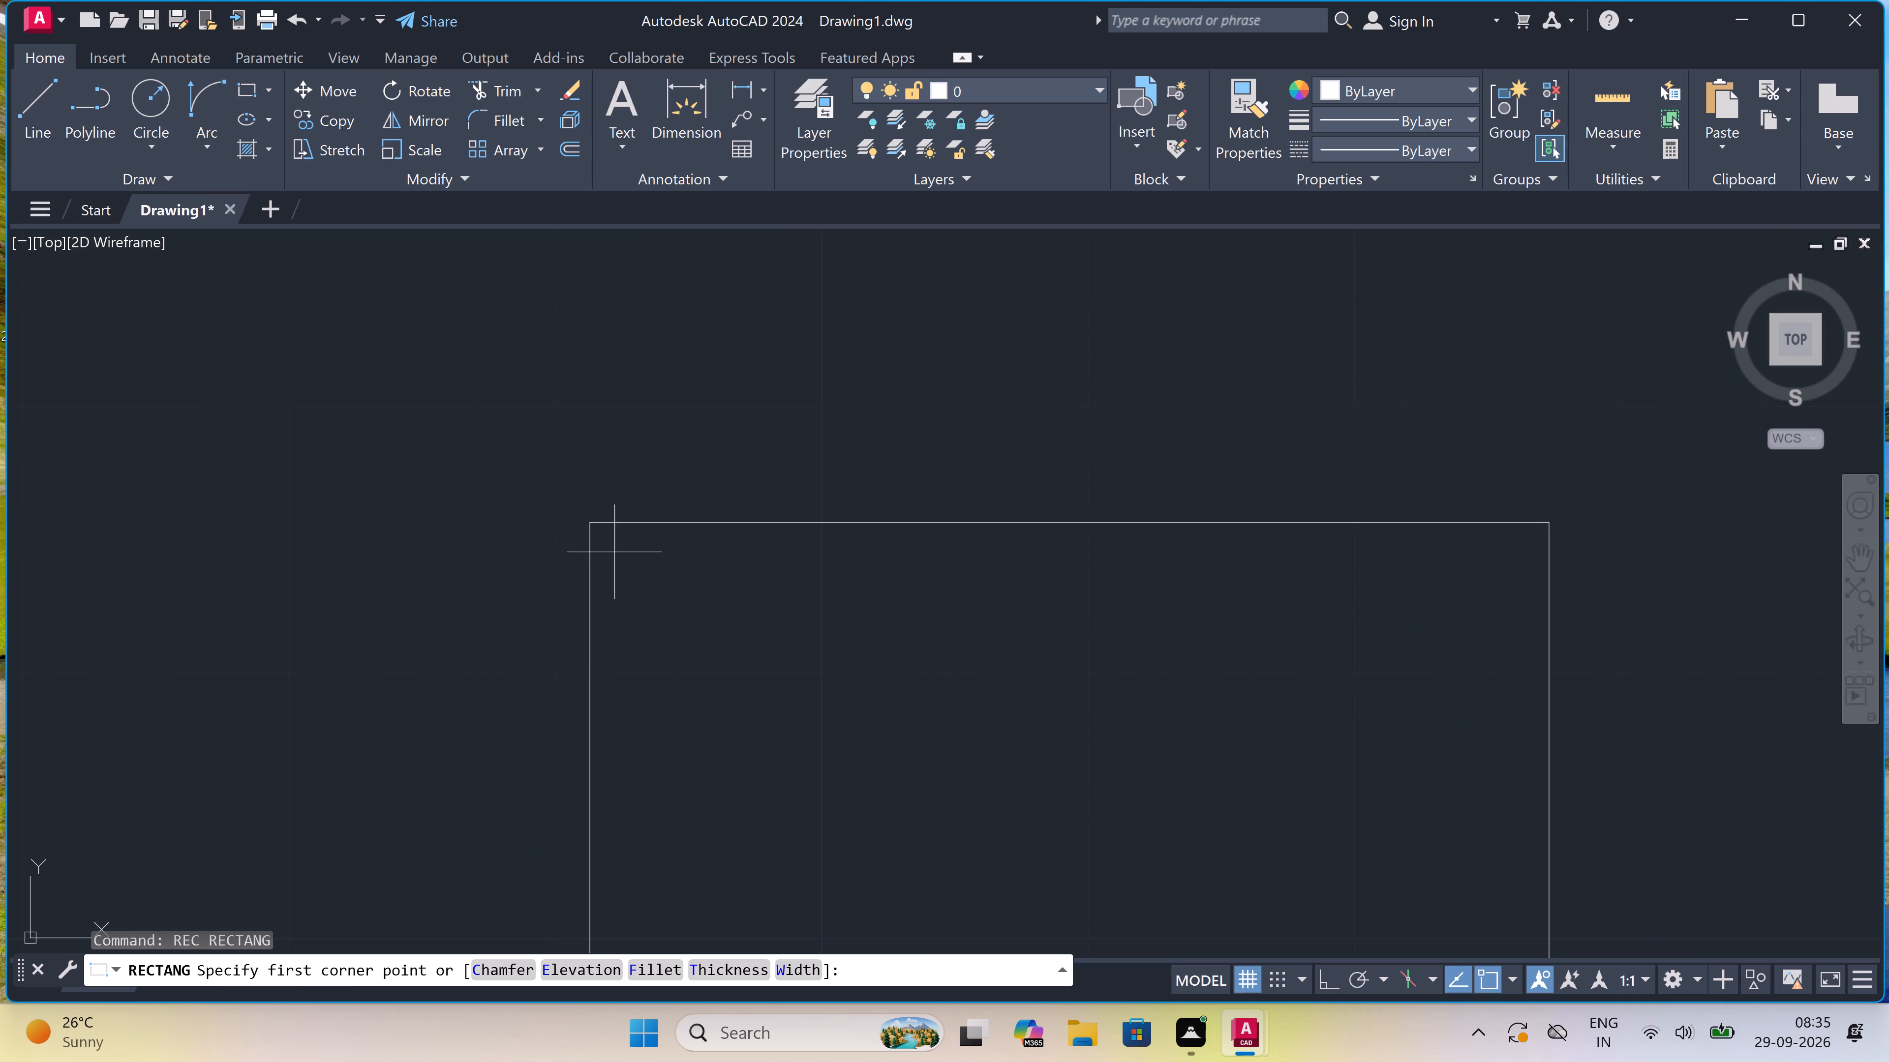
pyautogui.click(614, 552)
pyautogui.scroll(-4, 664, 619)
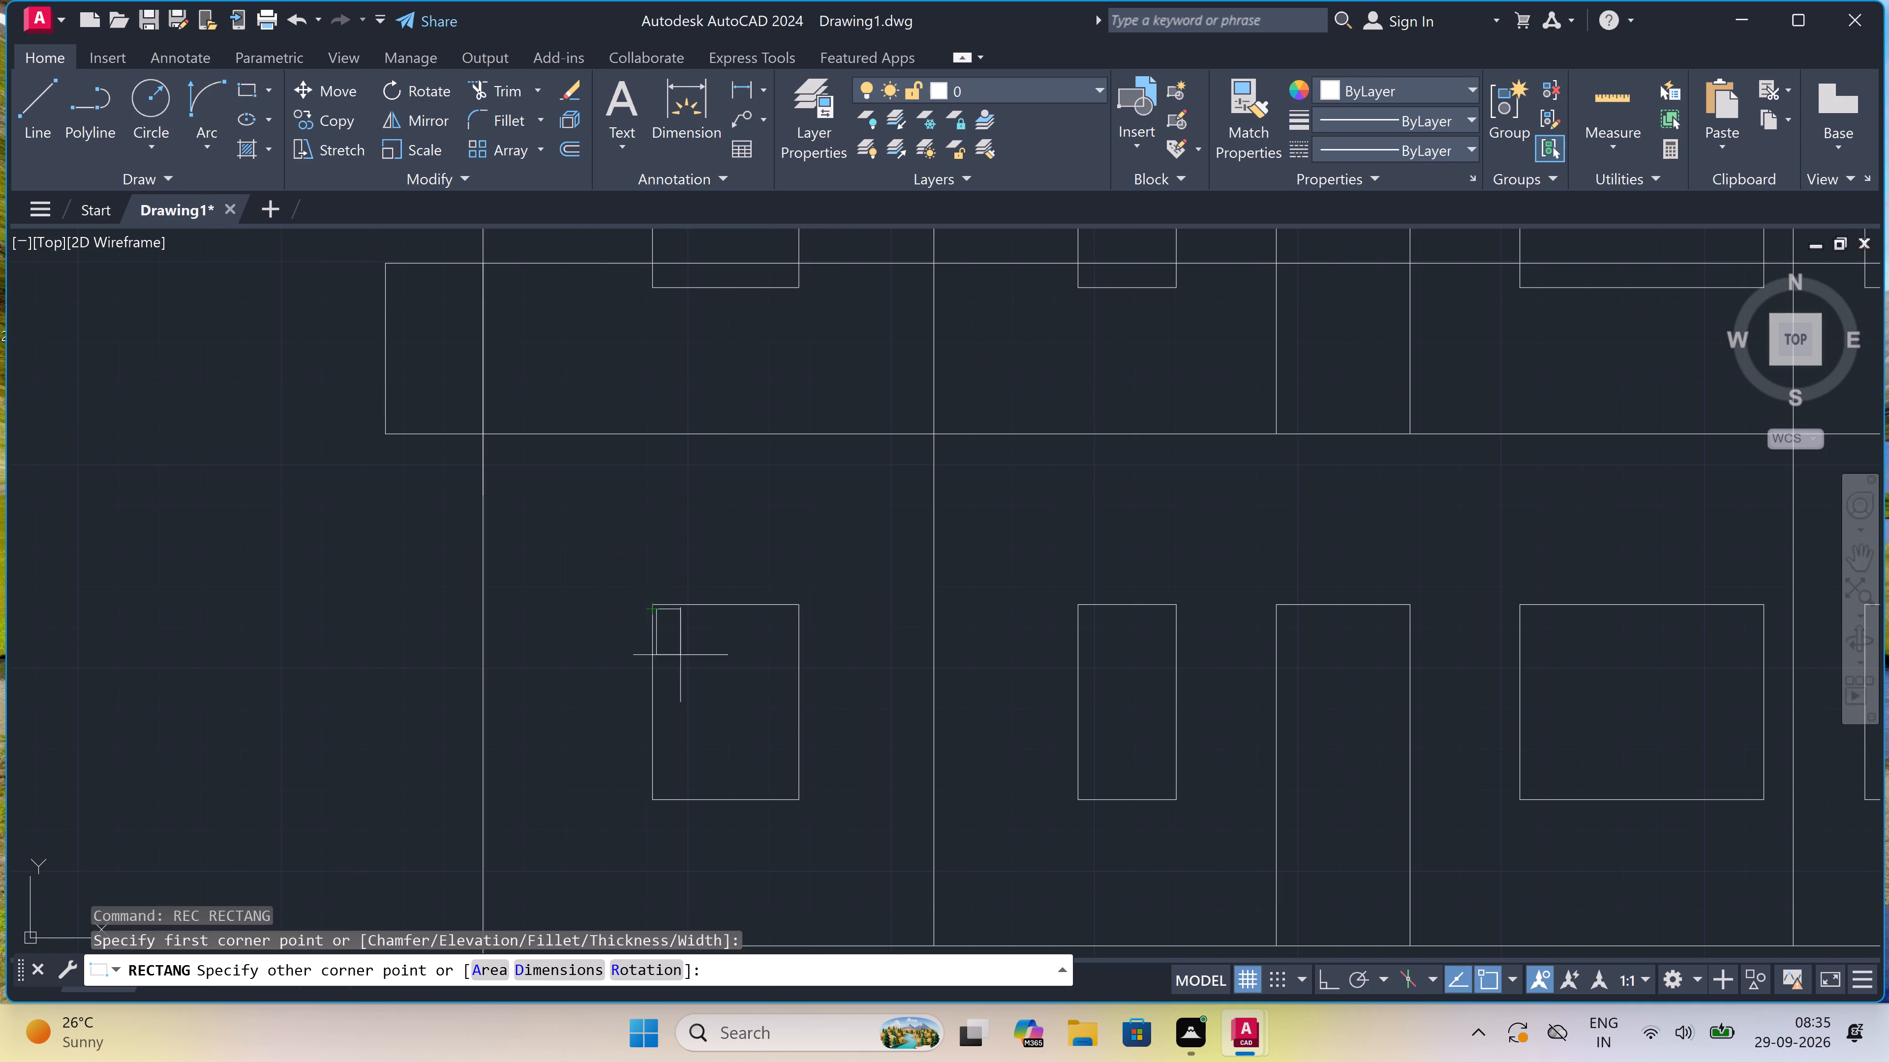
pyautogui.scroll(1, 766, 771)
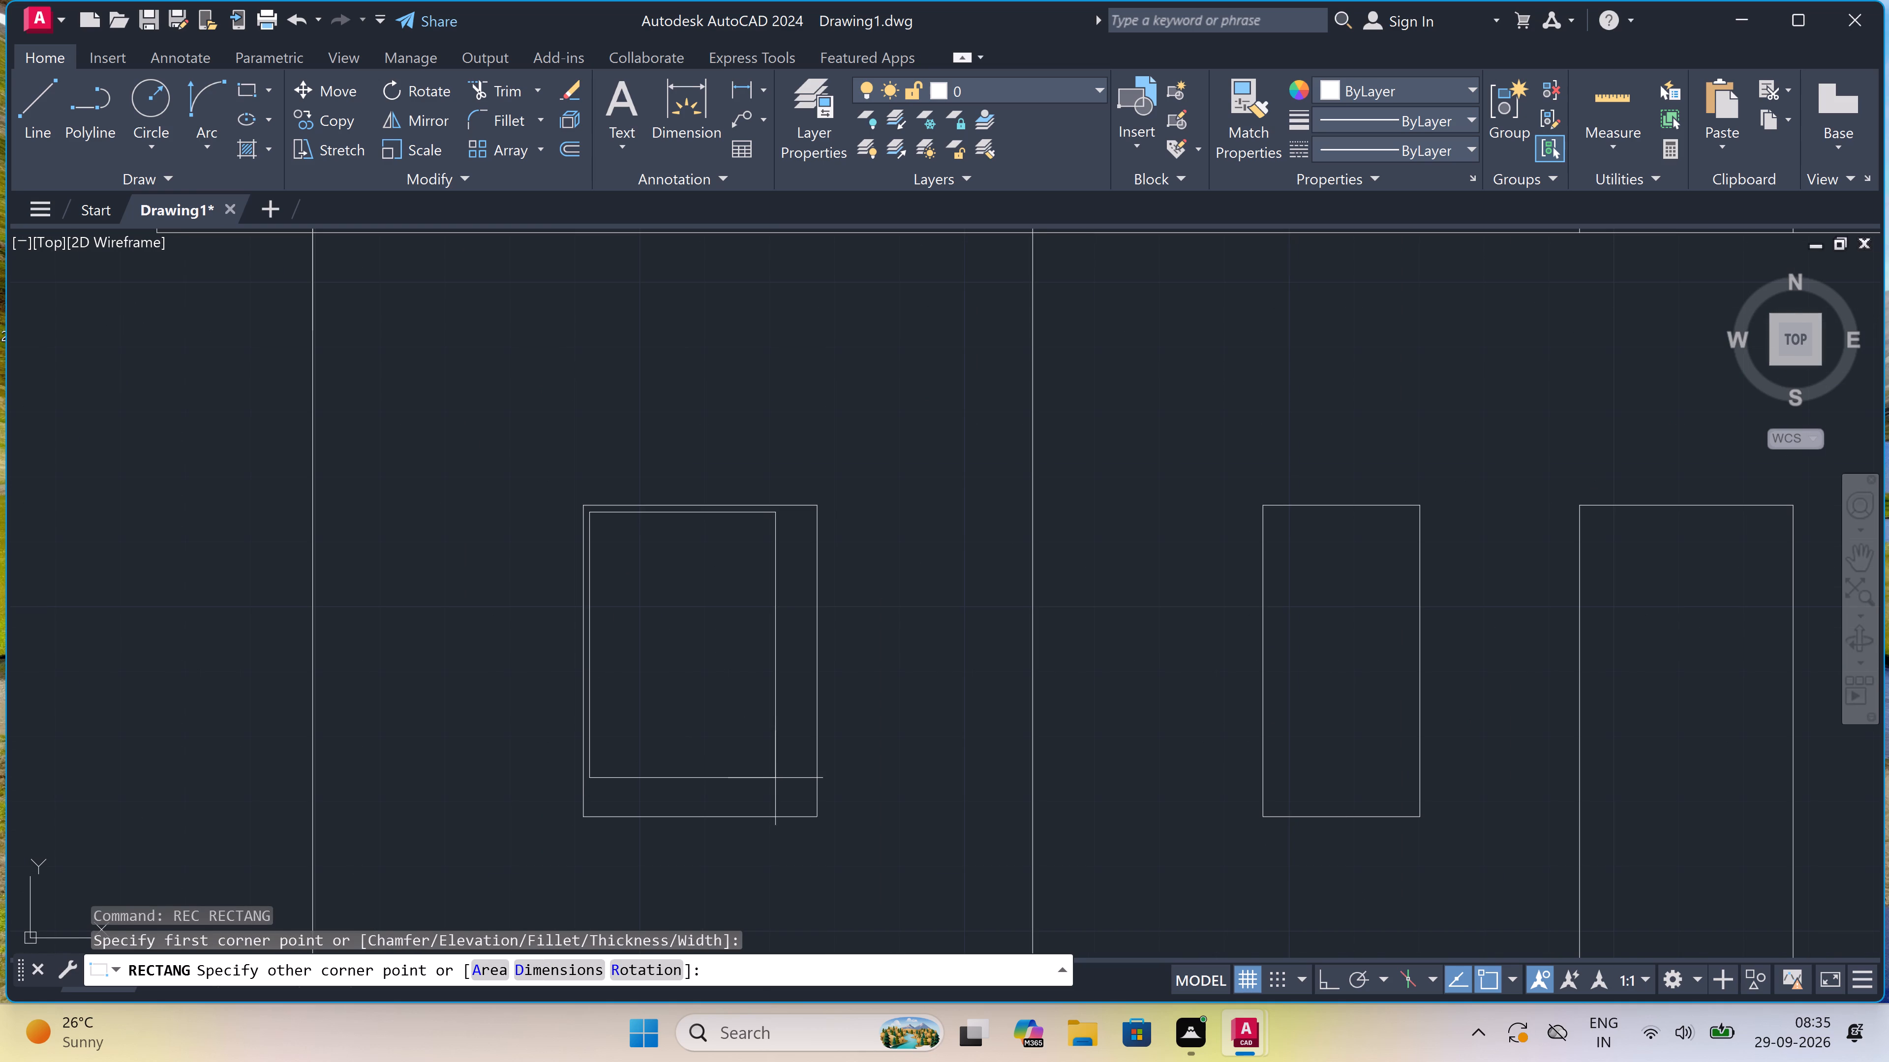
pyautogui.scroll(2, 807, 818)
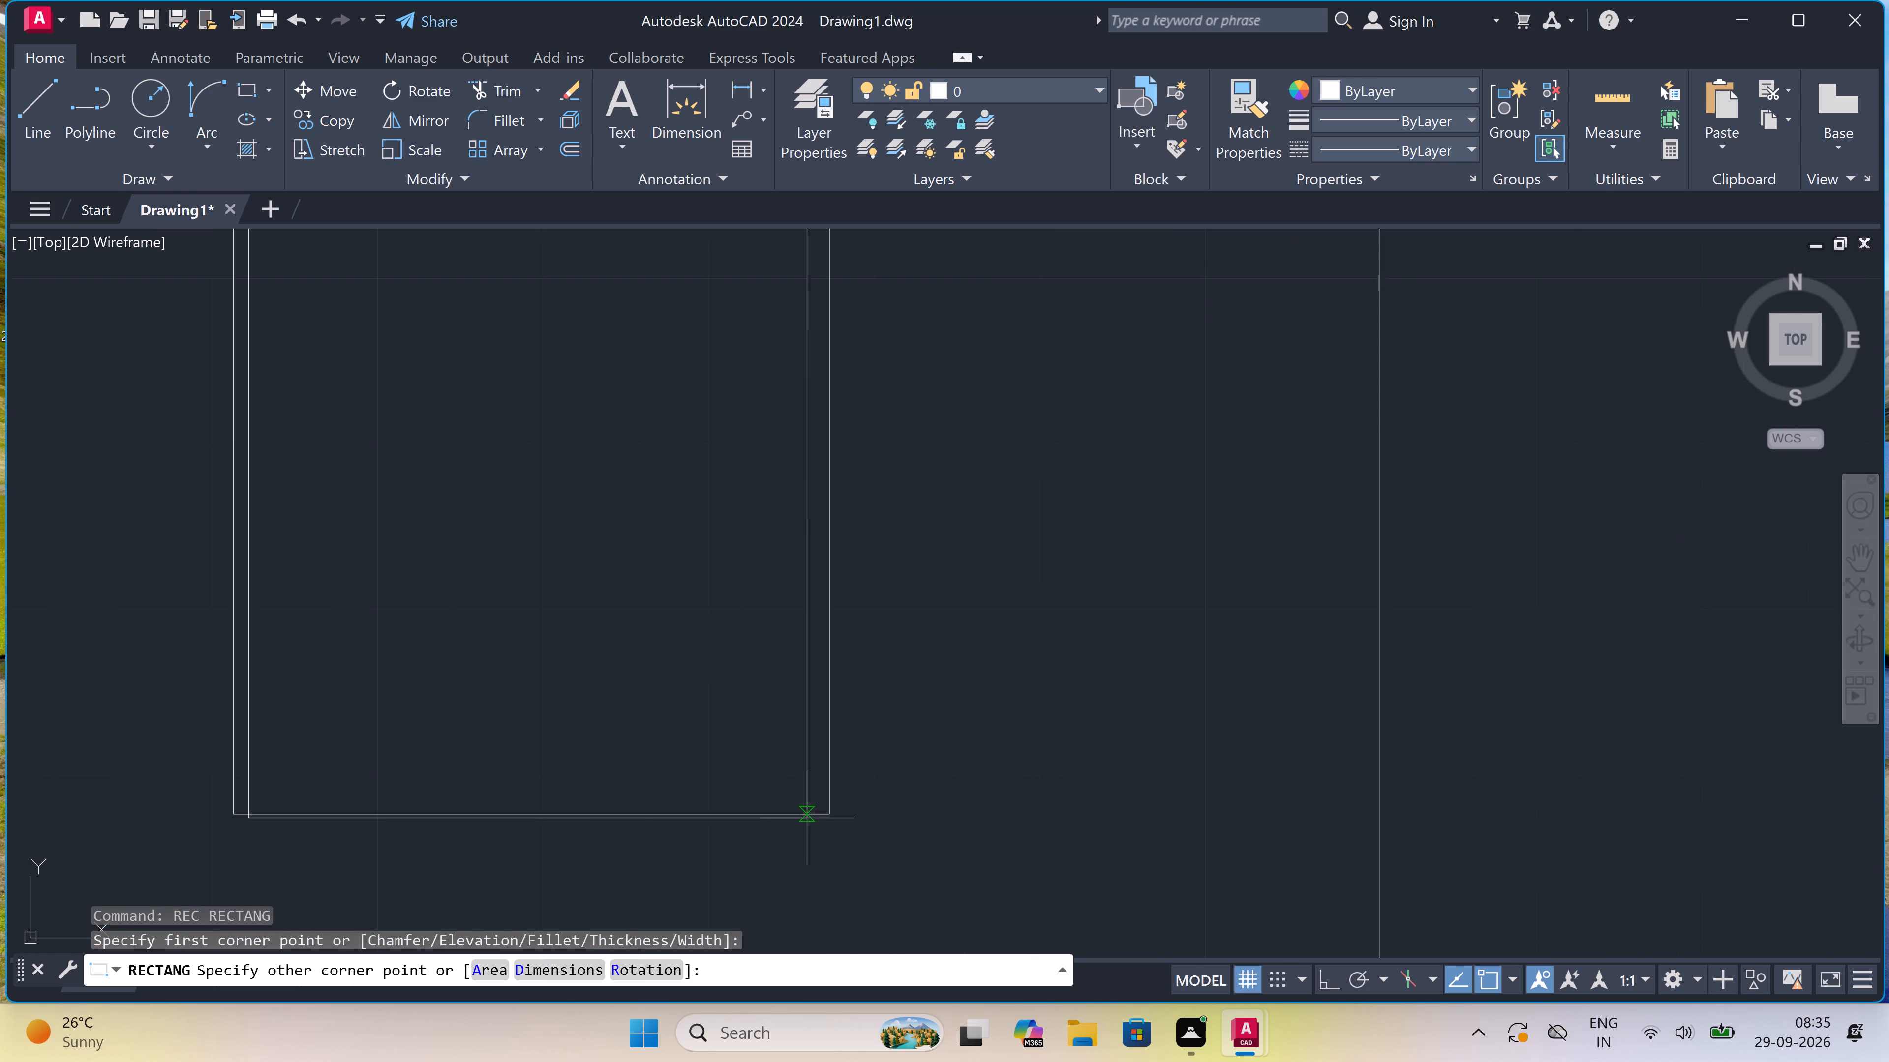
pyautogui.scroll(-1, 817, 797)
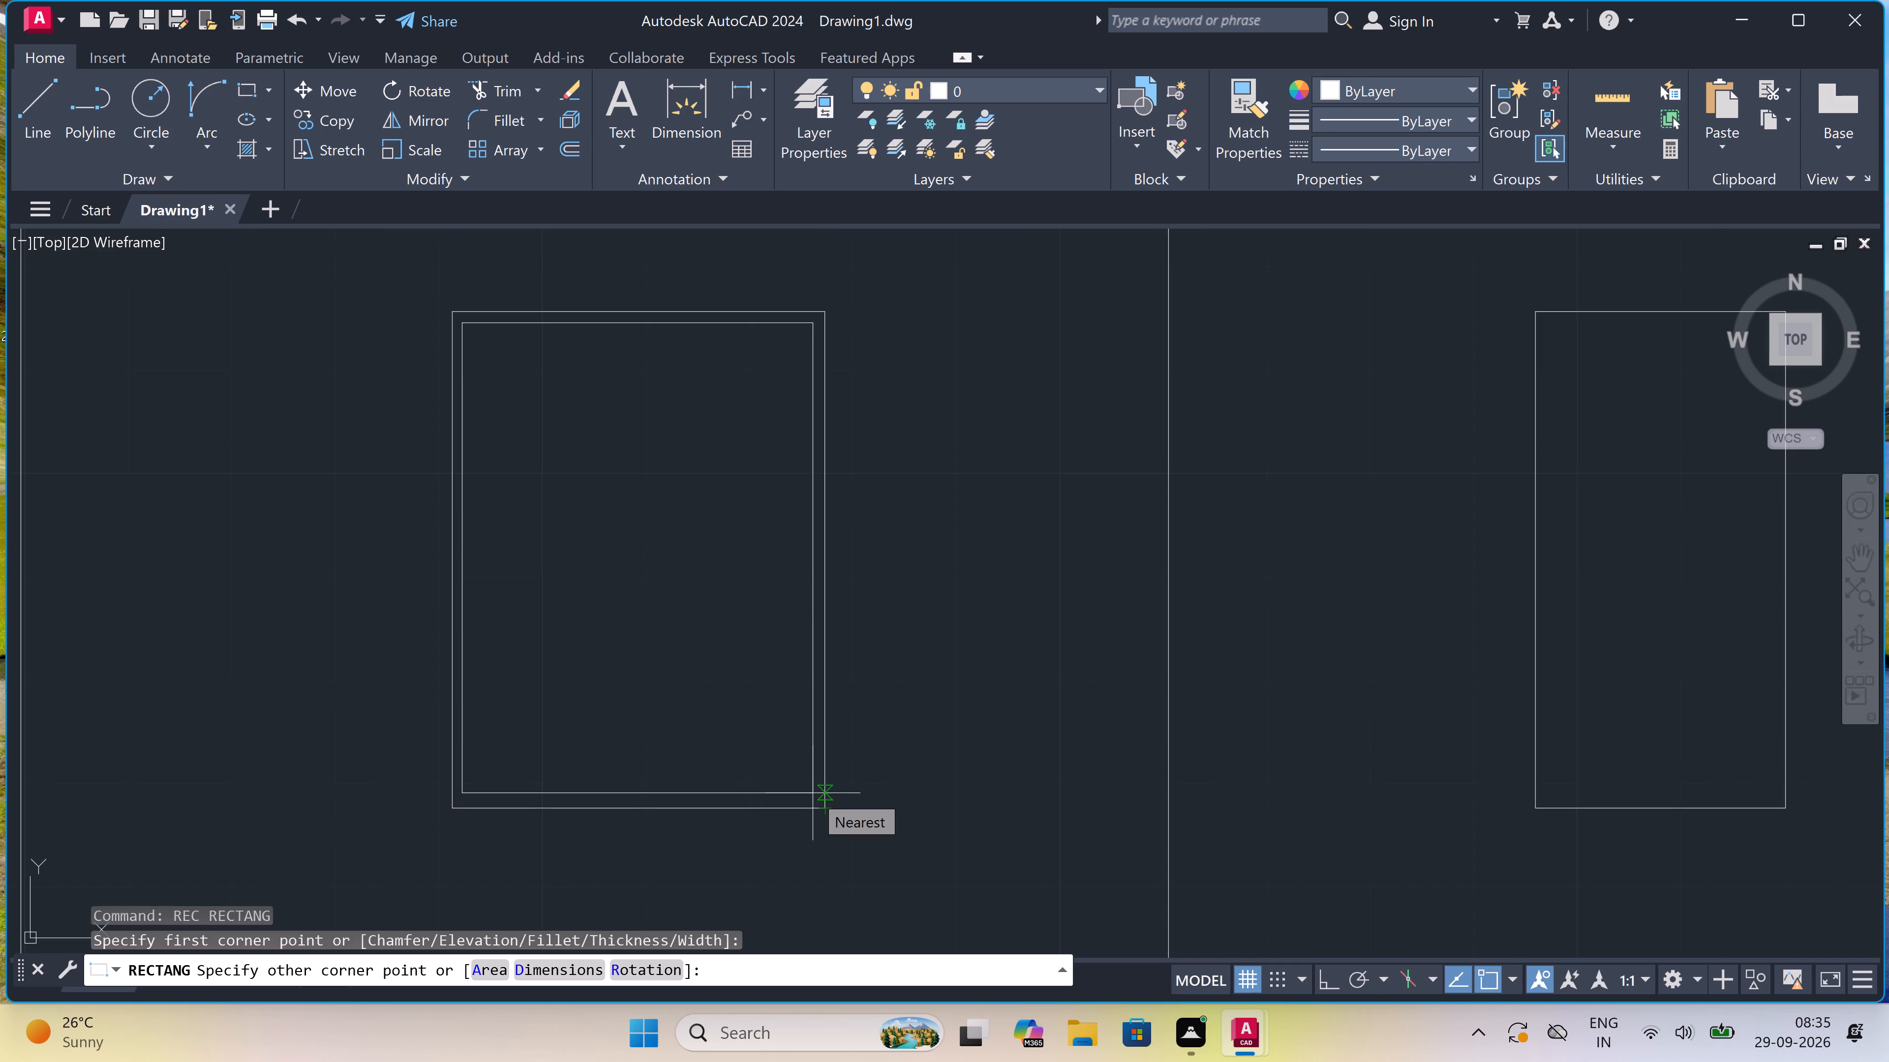
pyautogui.scroll(2, 813, 793)
pyautogui.click(813, 796)
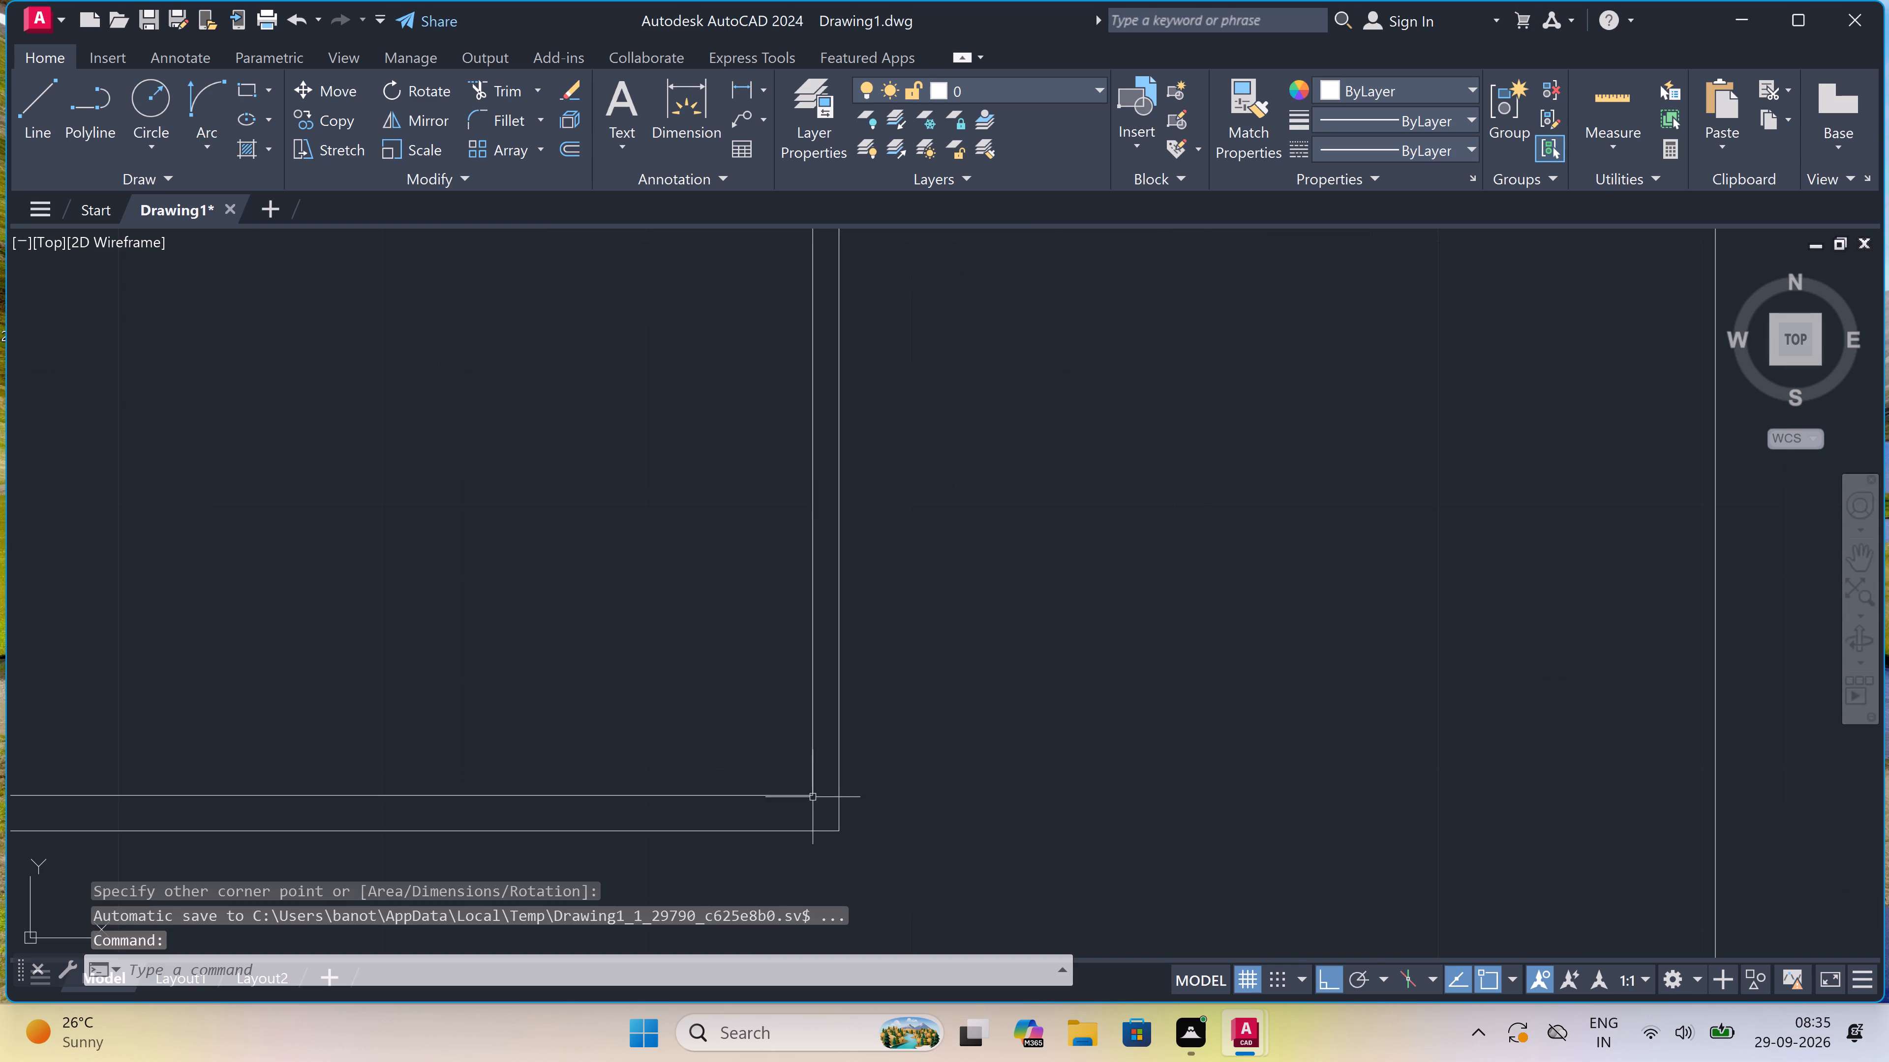
# Draw an inner frame rectangle just inside the narrow second window from the left on the ground storey.
pyautogui.scroll(-6, 740, 745)
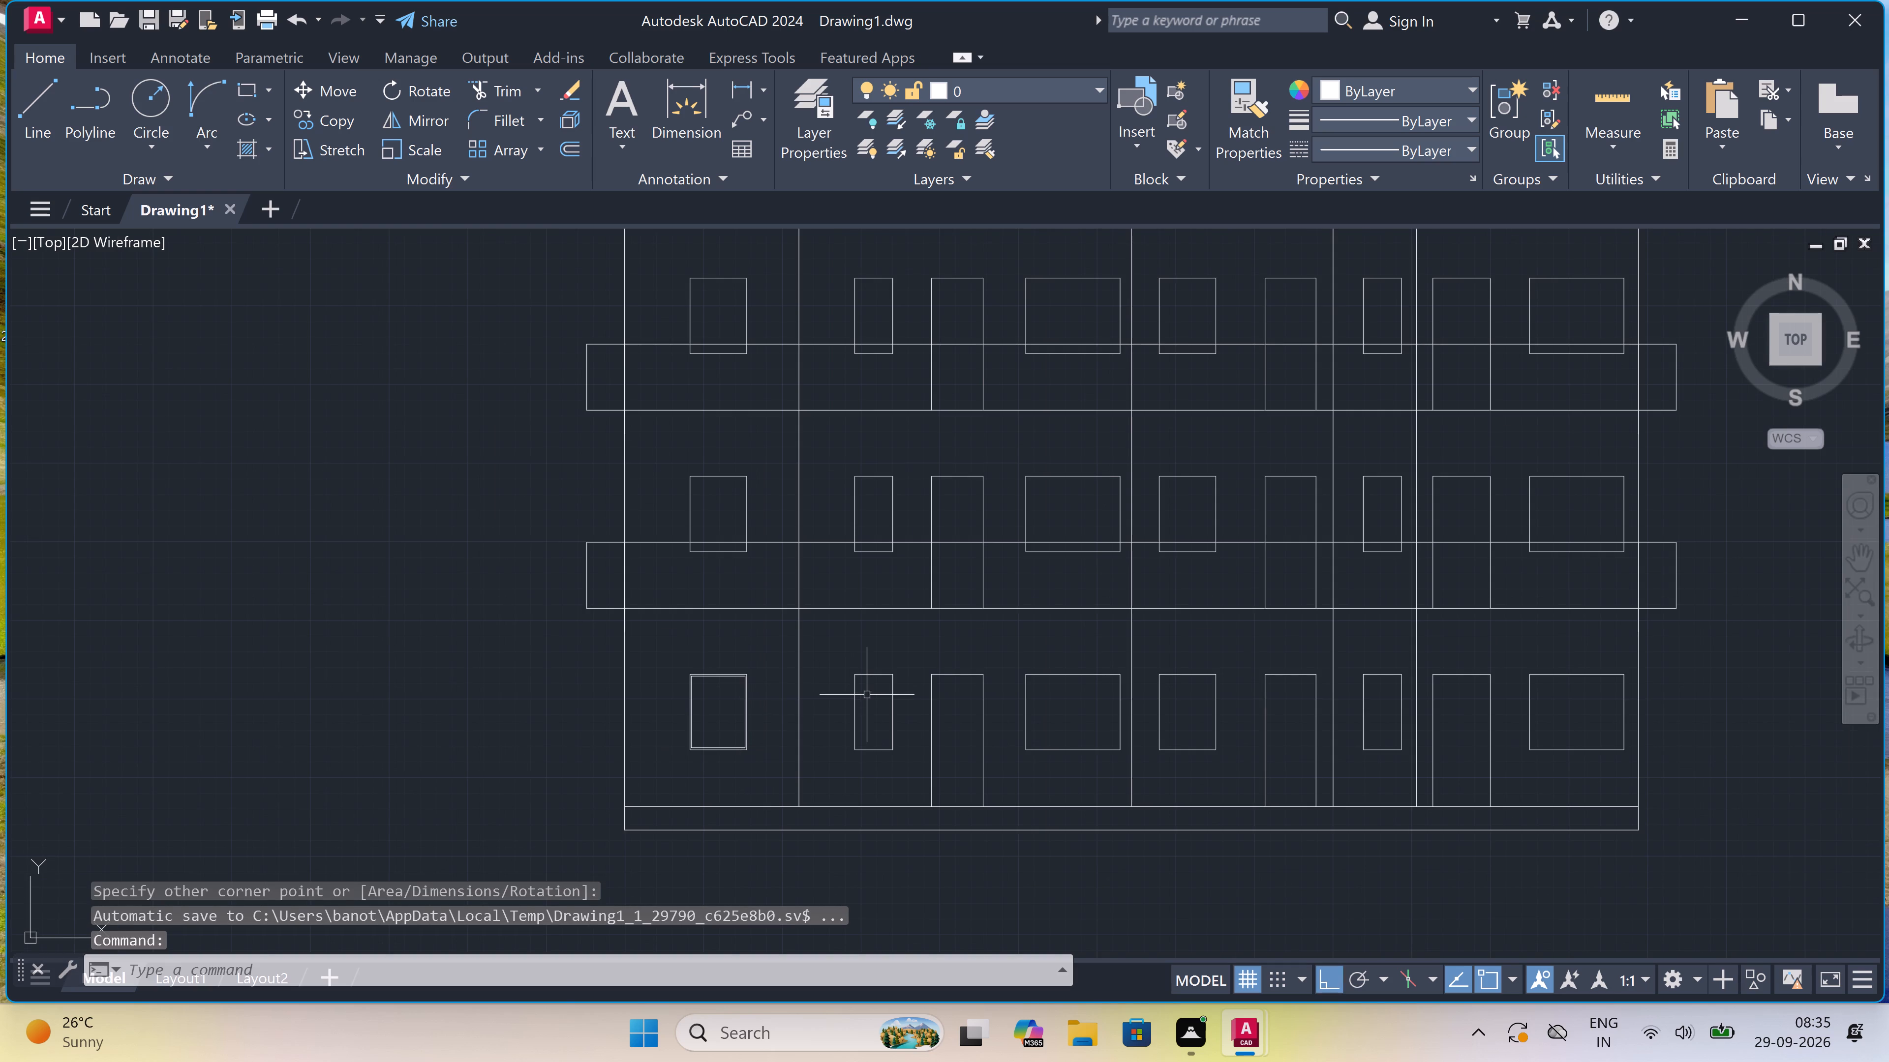
pyautogui.scroll(1, 865, 691)
pyautogui.press('space')
pyautogui.scroll(2, 862, 683)
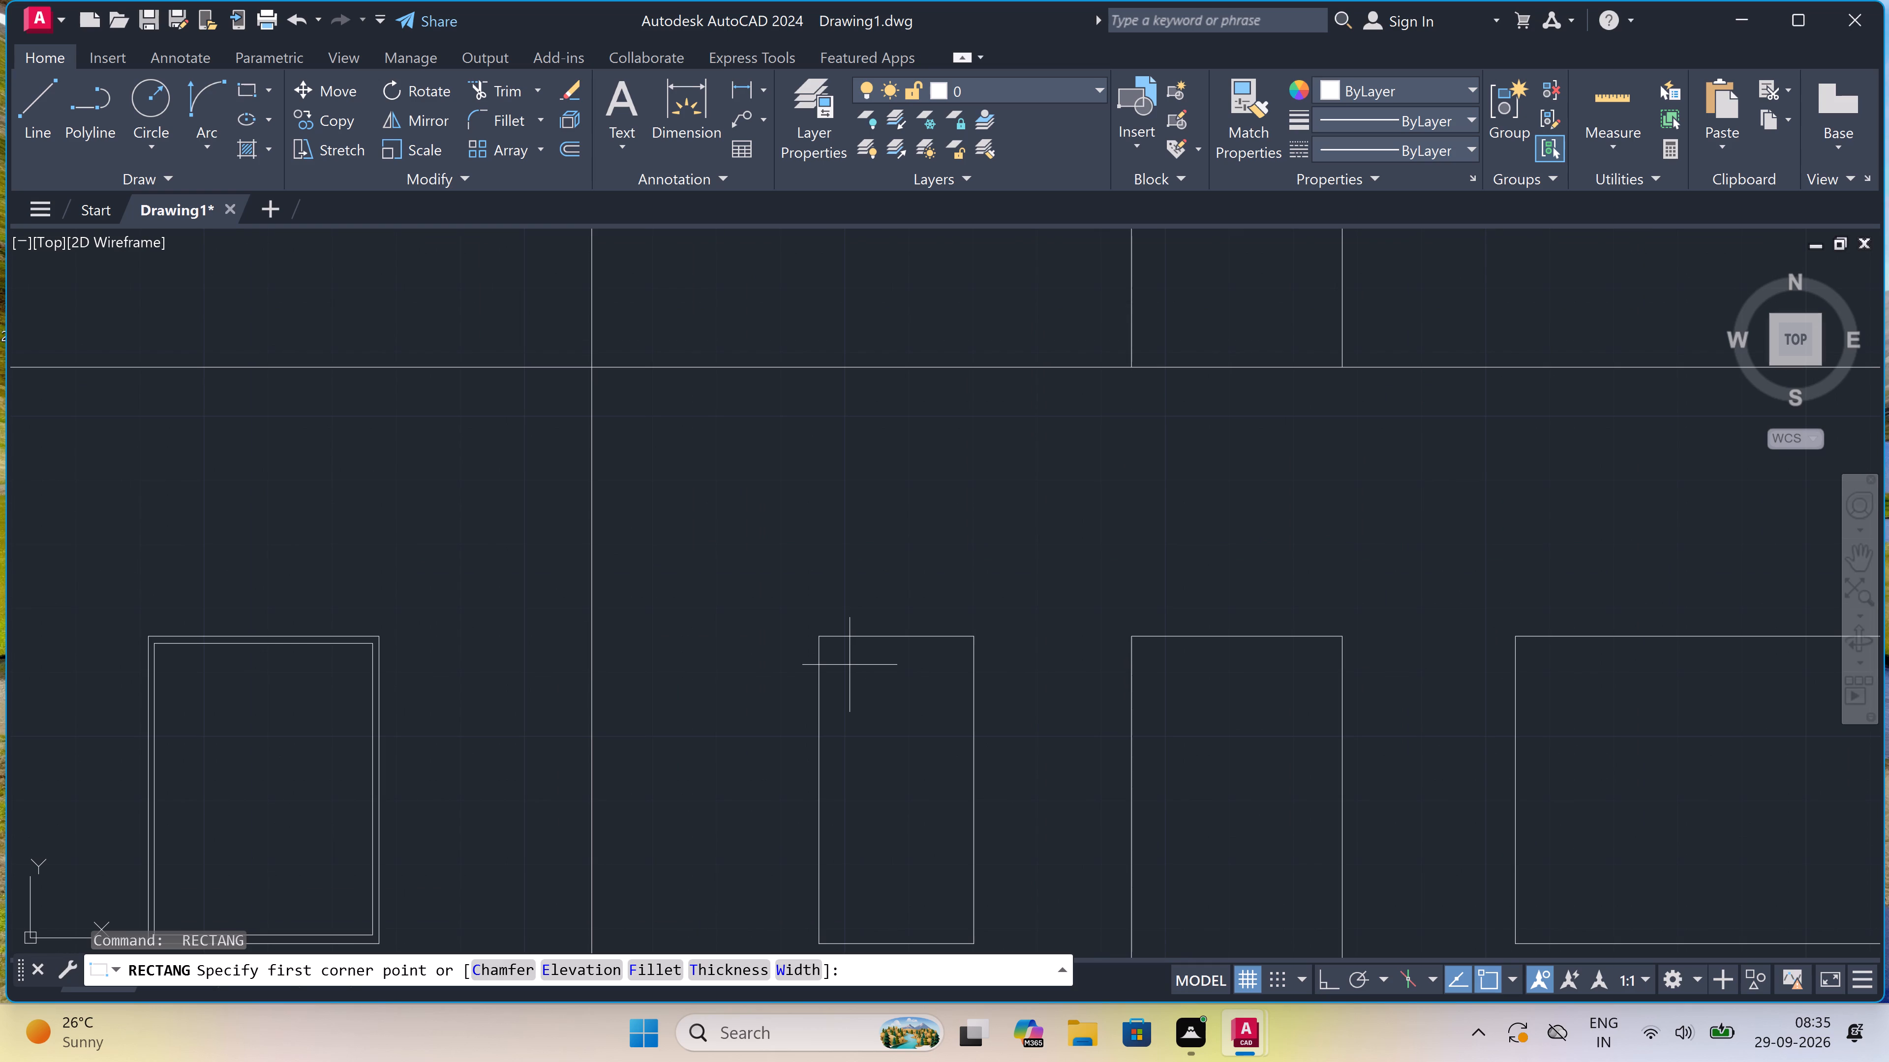
pyautogui.scroll(3, 831, 645)
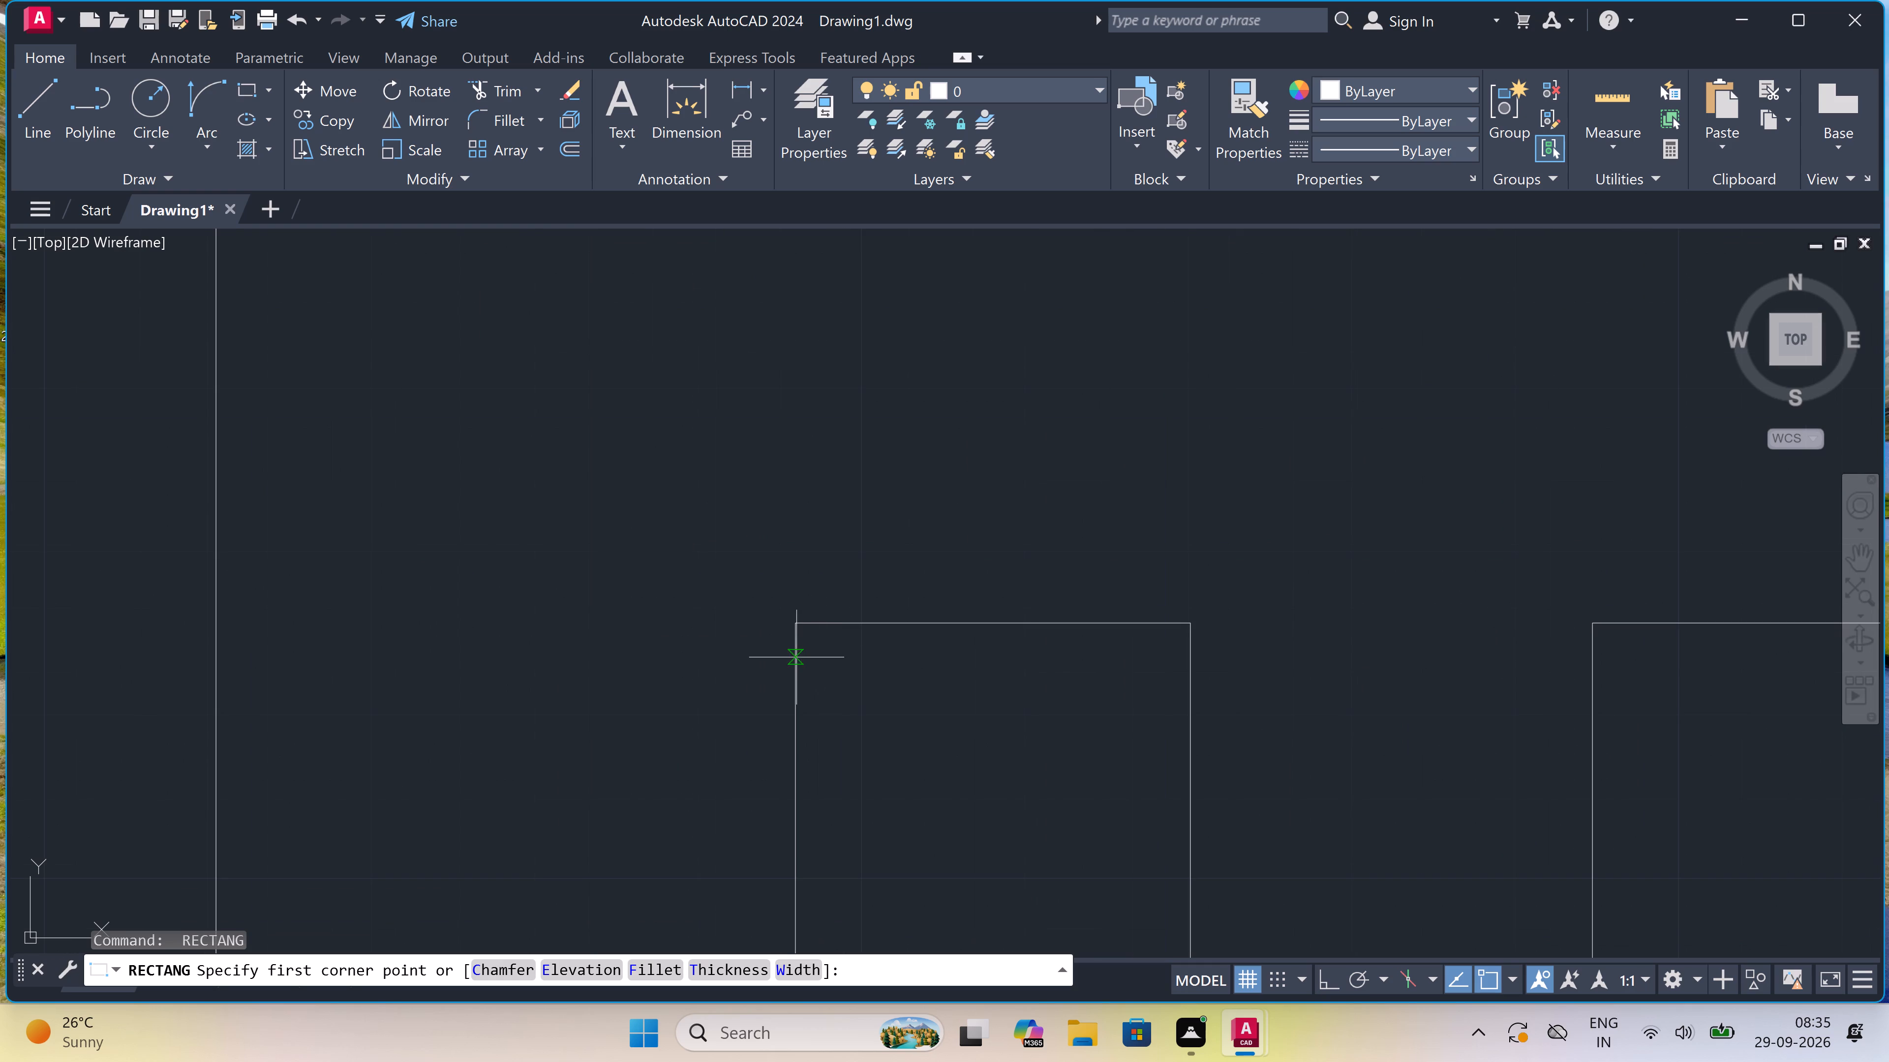
pyautogui.scroll(1, 809, 632)
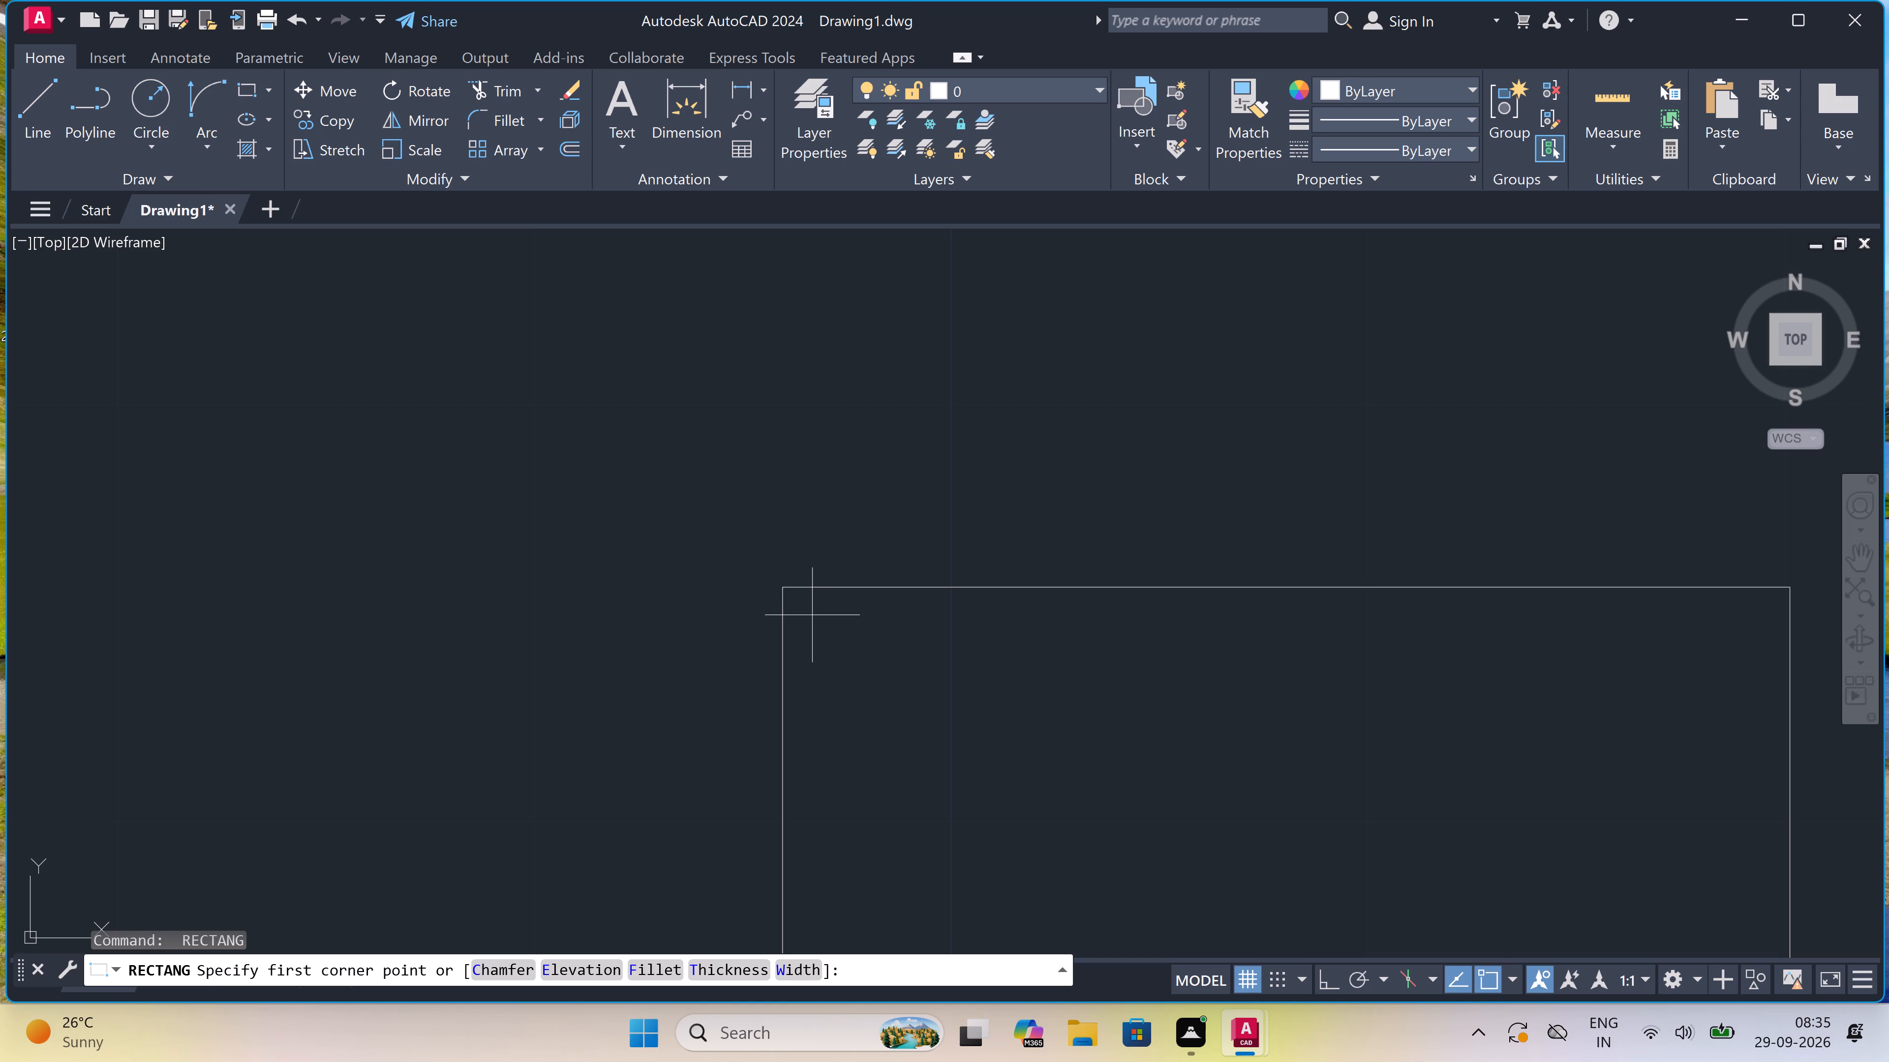
pyautogui.click(810, 613)
pyautogui.scroll(-3, 836, 658)
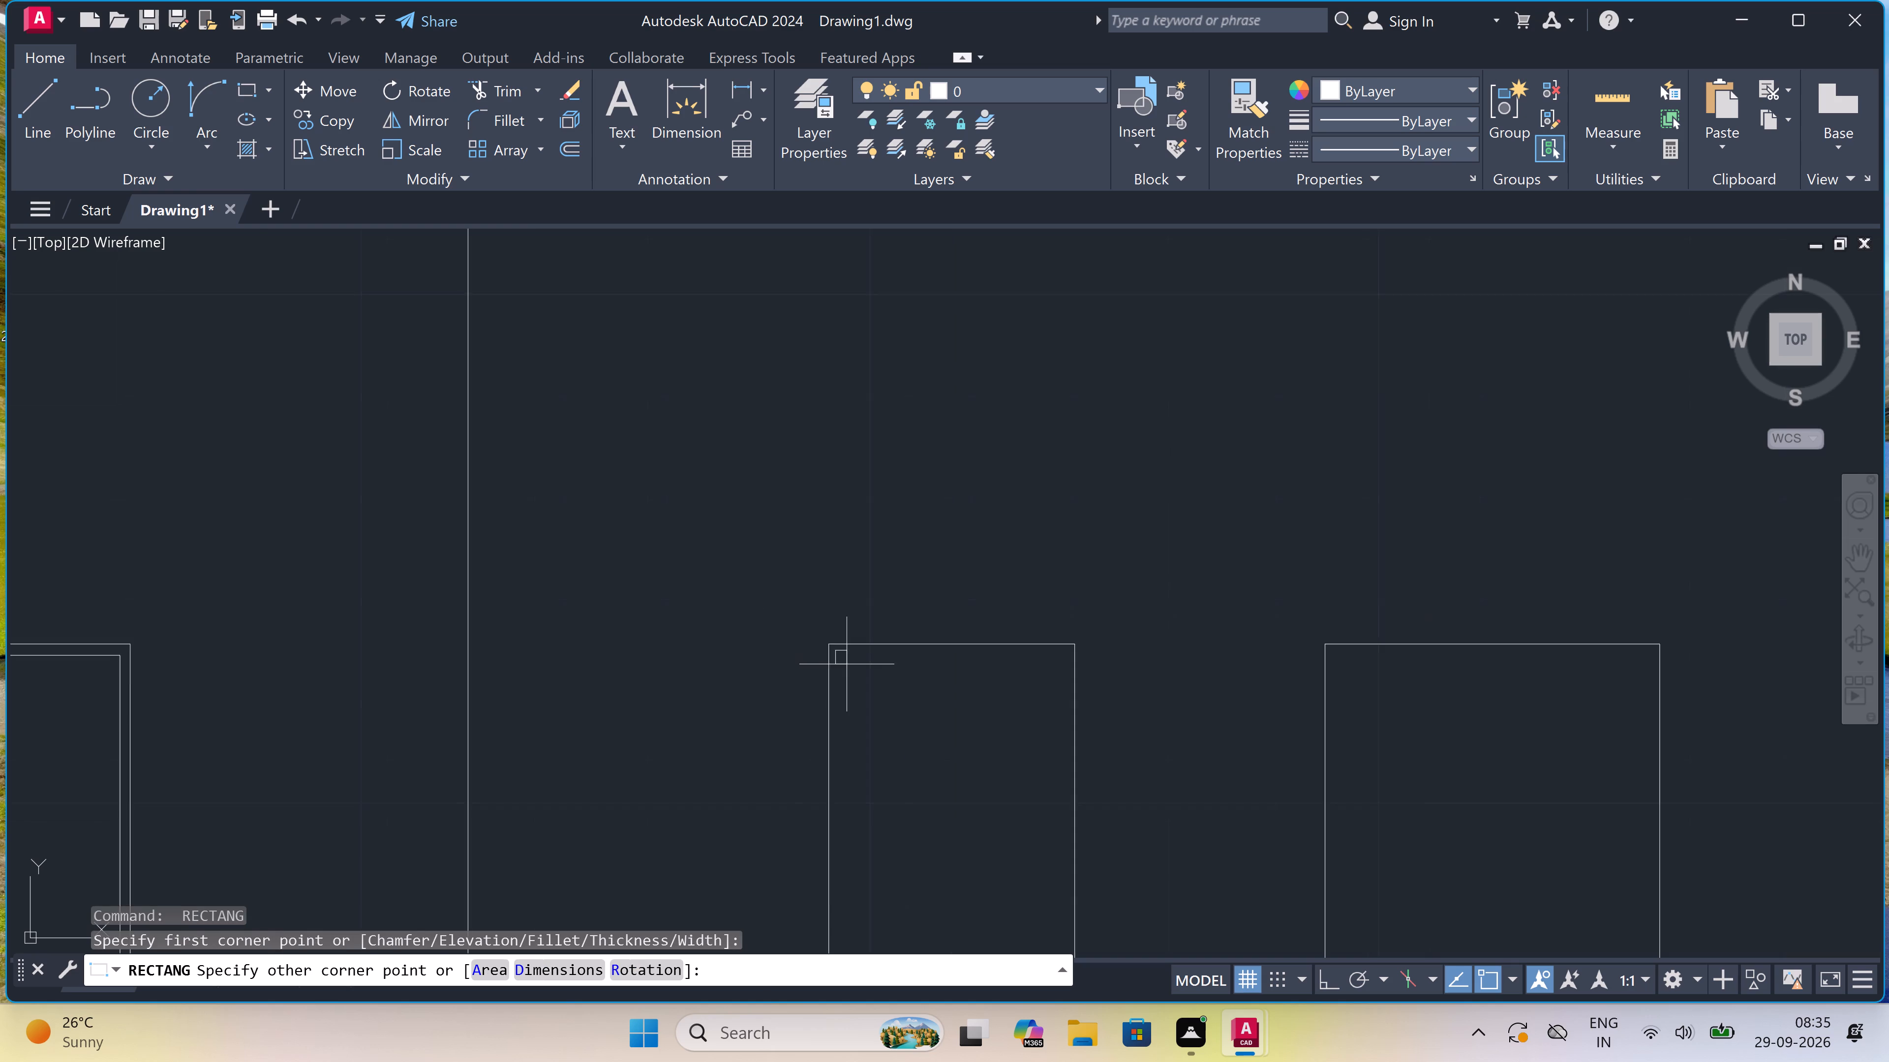
pyautogui.scroll(-2, 847, 664)
pyautogui.scroll(3, 911, 806)
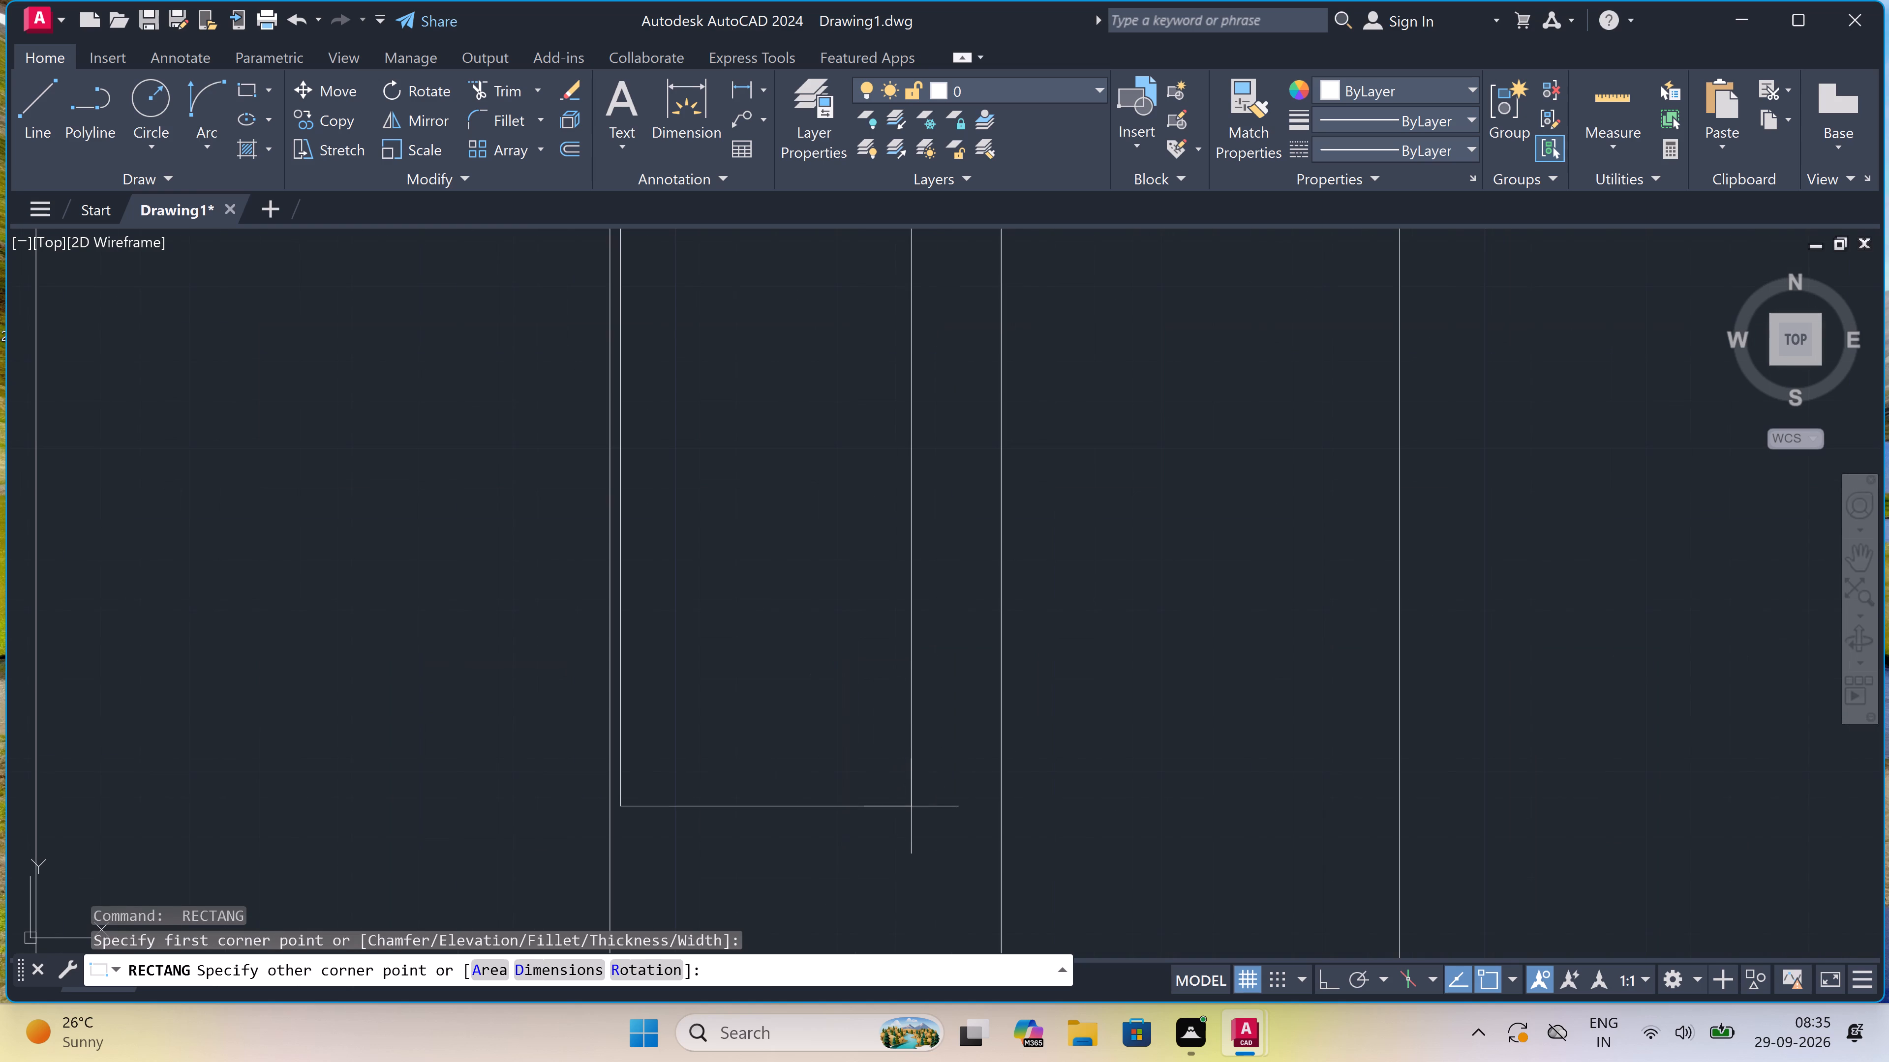
pyautogui.scroll(-3, 940, 862)
pyautogui.scroll(3, 942, 885)
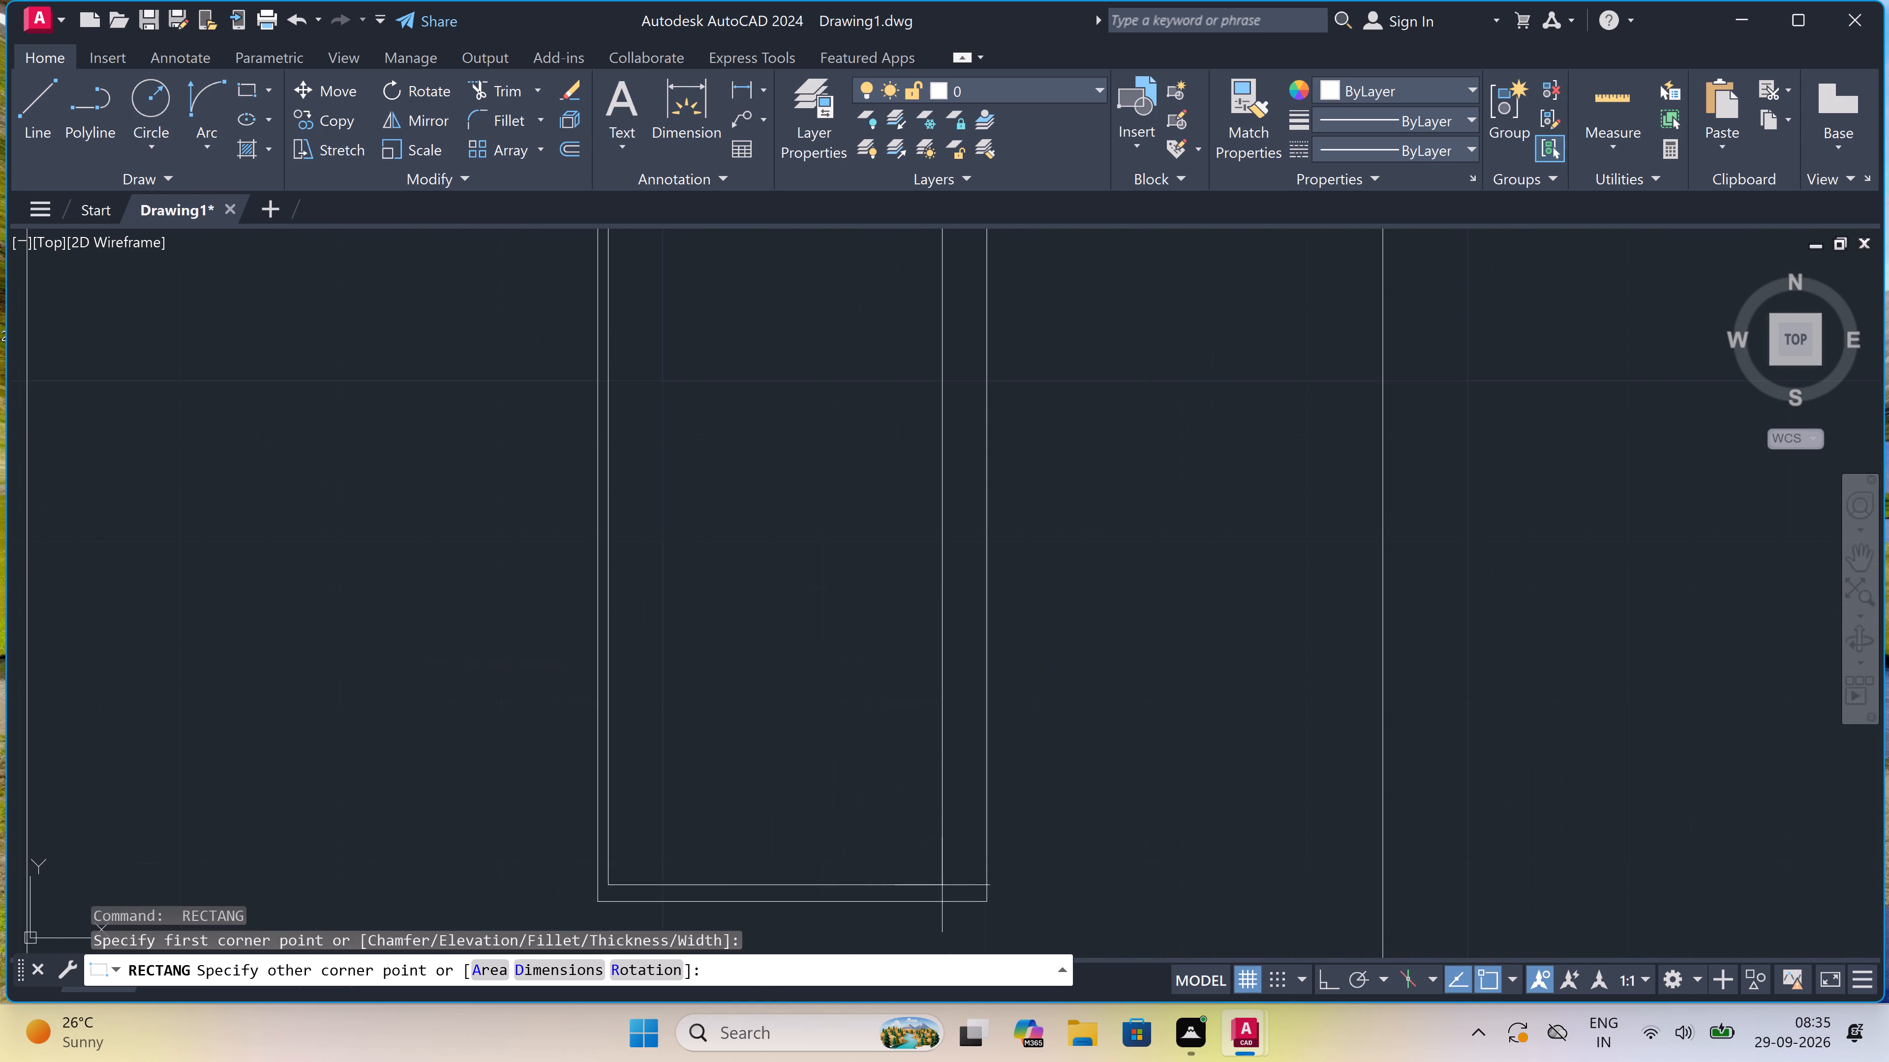
pyautogui.scroll(-1, 942, 885)
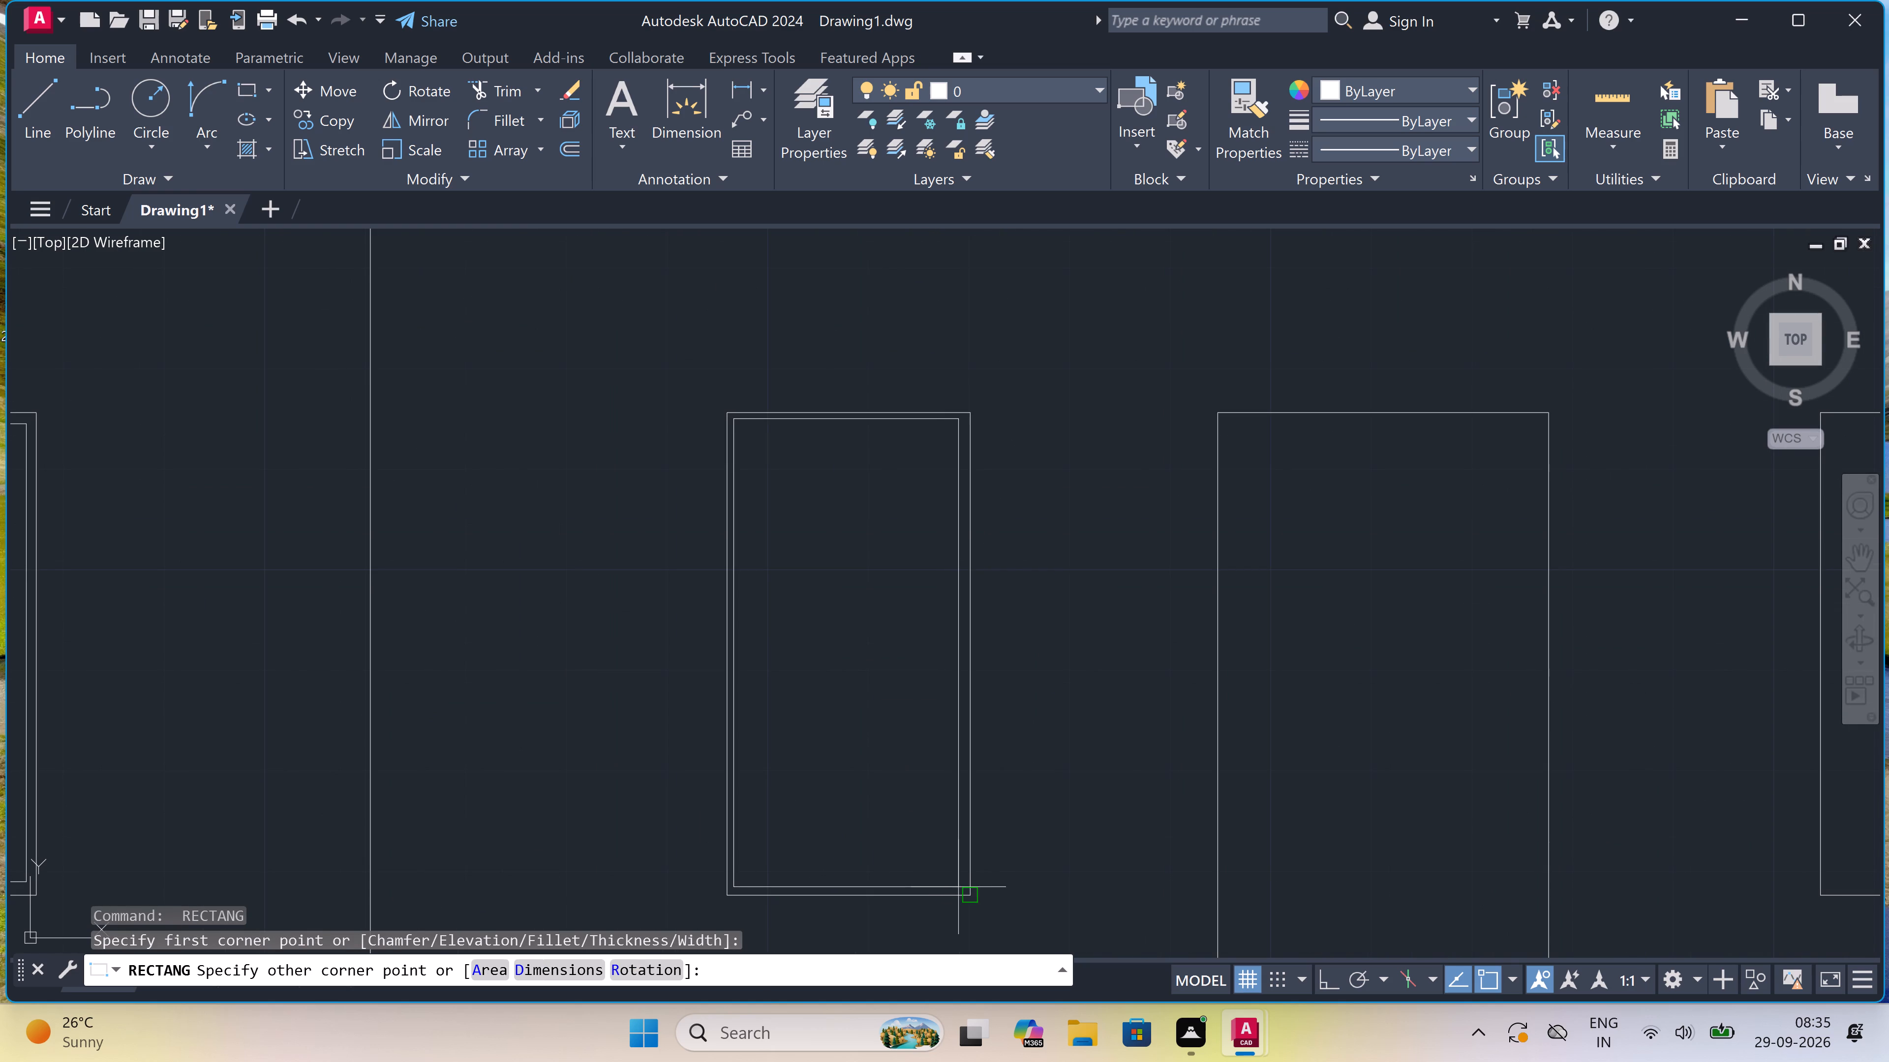
pyautogui.scroll(2, 966, 885)
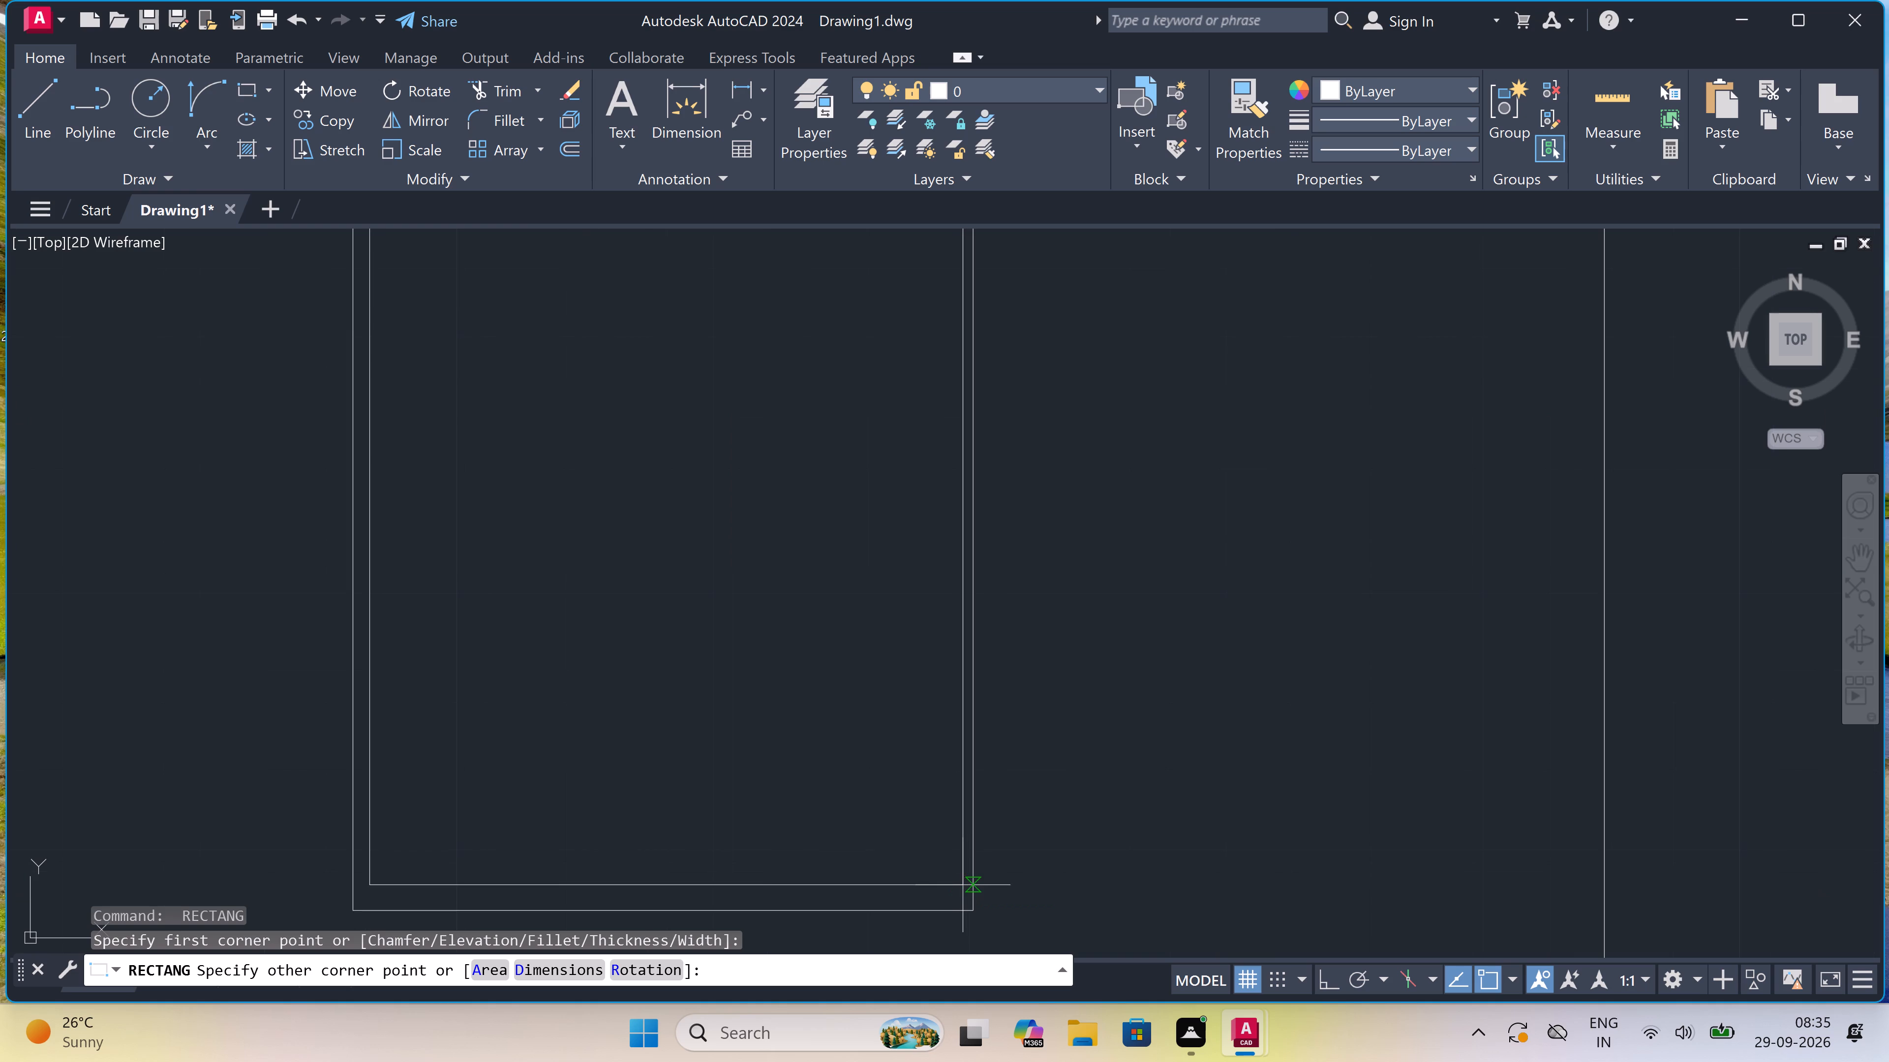
pyautogui.scroll(1, 960, 889)
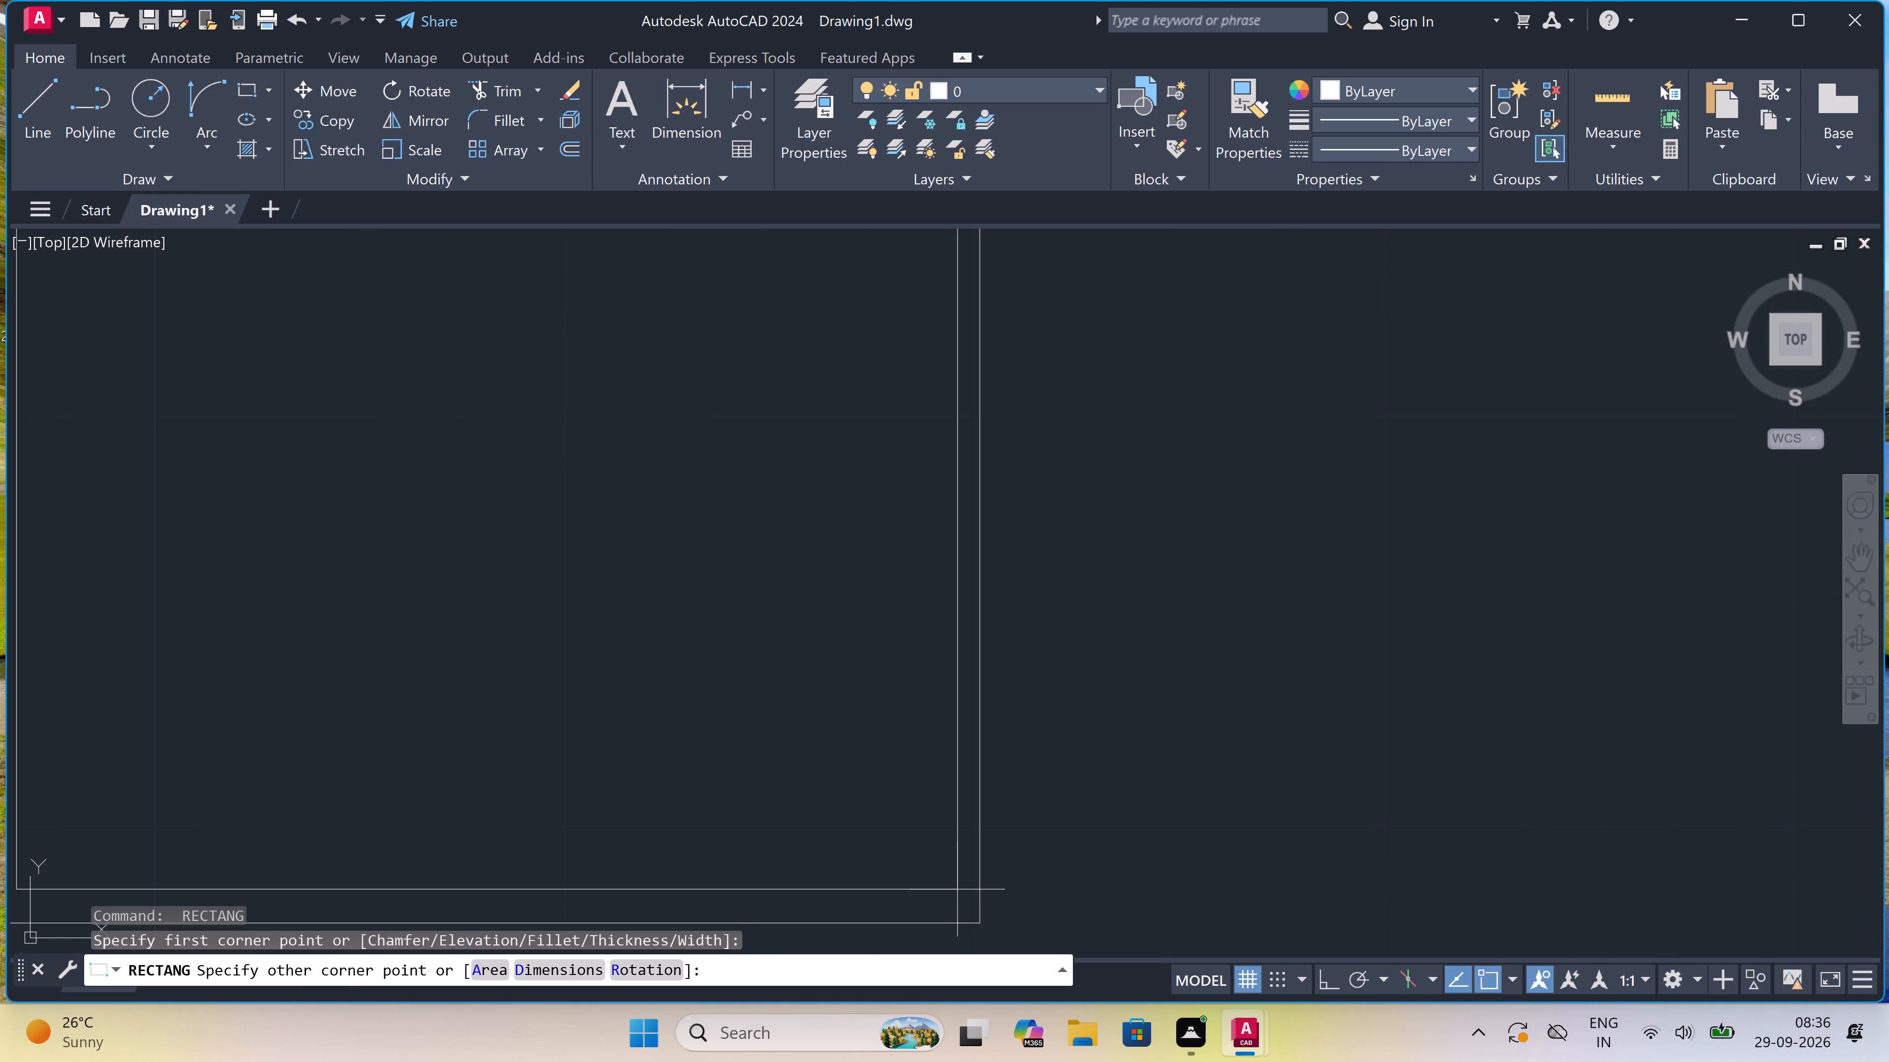
pyautogui.click(958, 889)
# Draw an inner frame rectangle just inside the ground storey's leftmost door, reaching down almost to the base line.
pyautogui.scroll(-2, 799, 707)
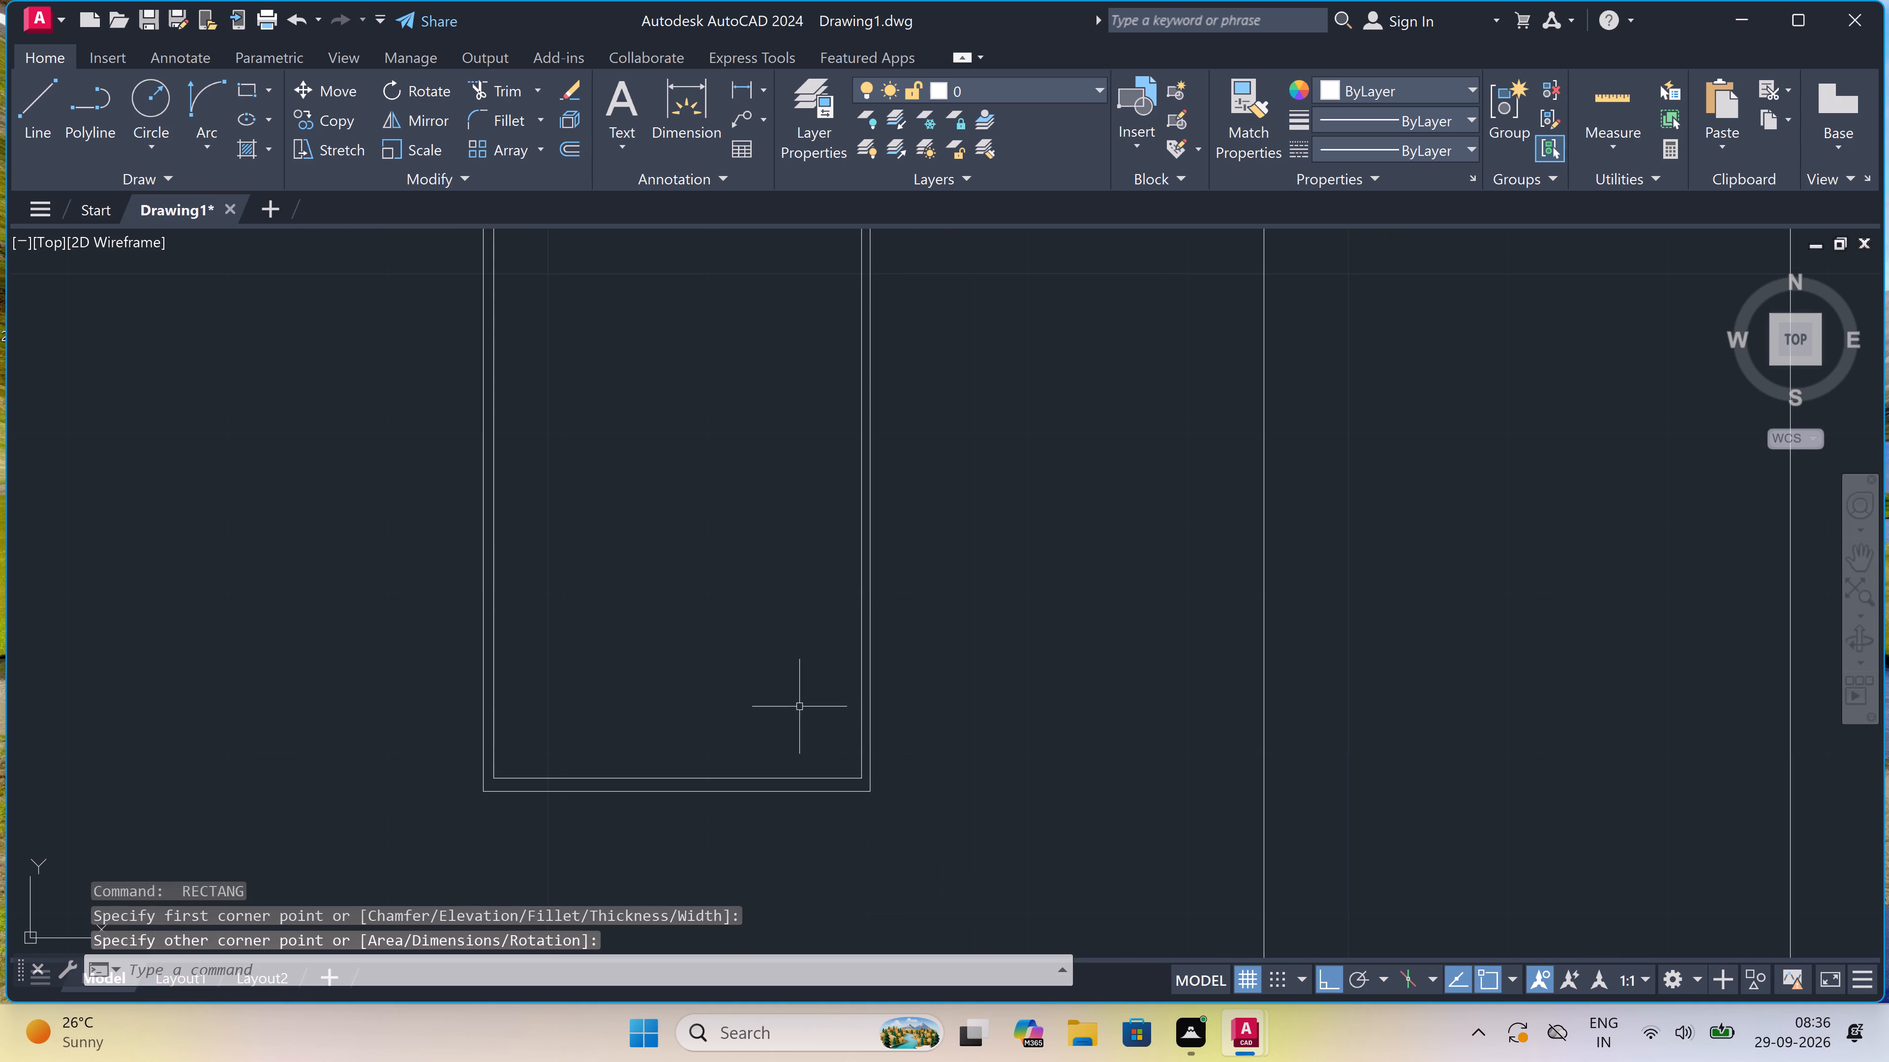
pyautogui.scroll(-4, 799, 707)
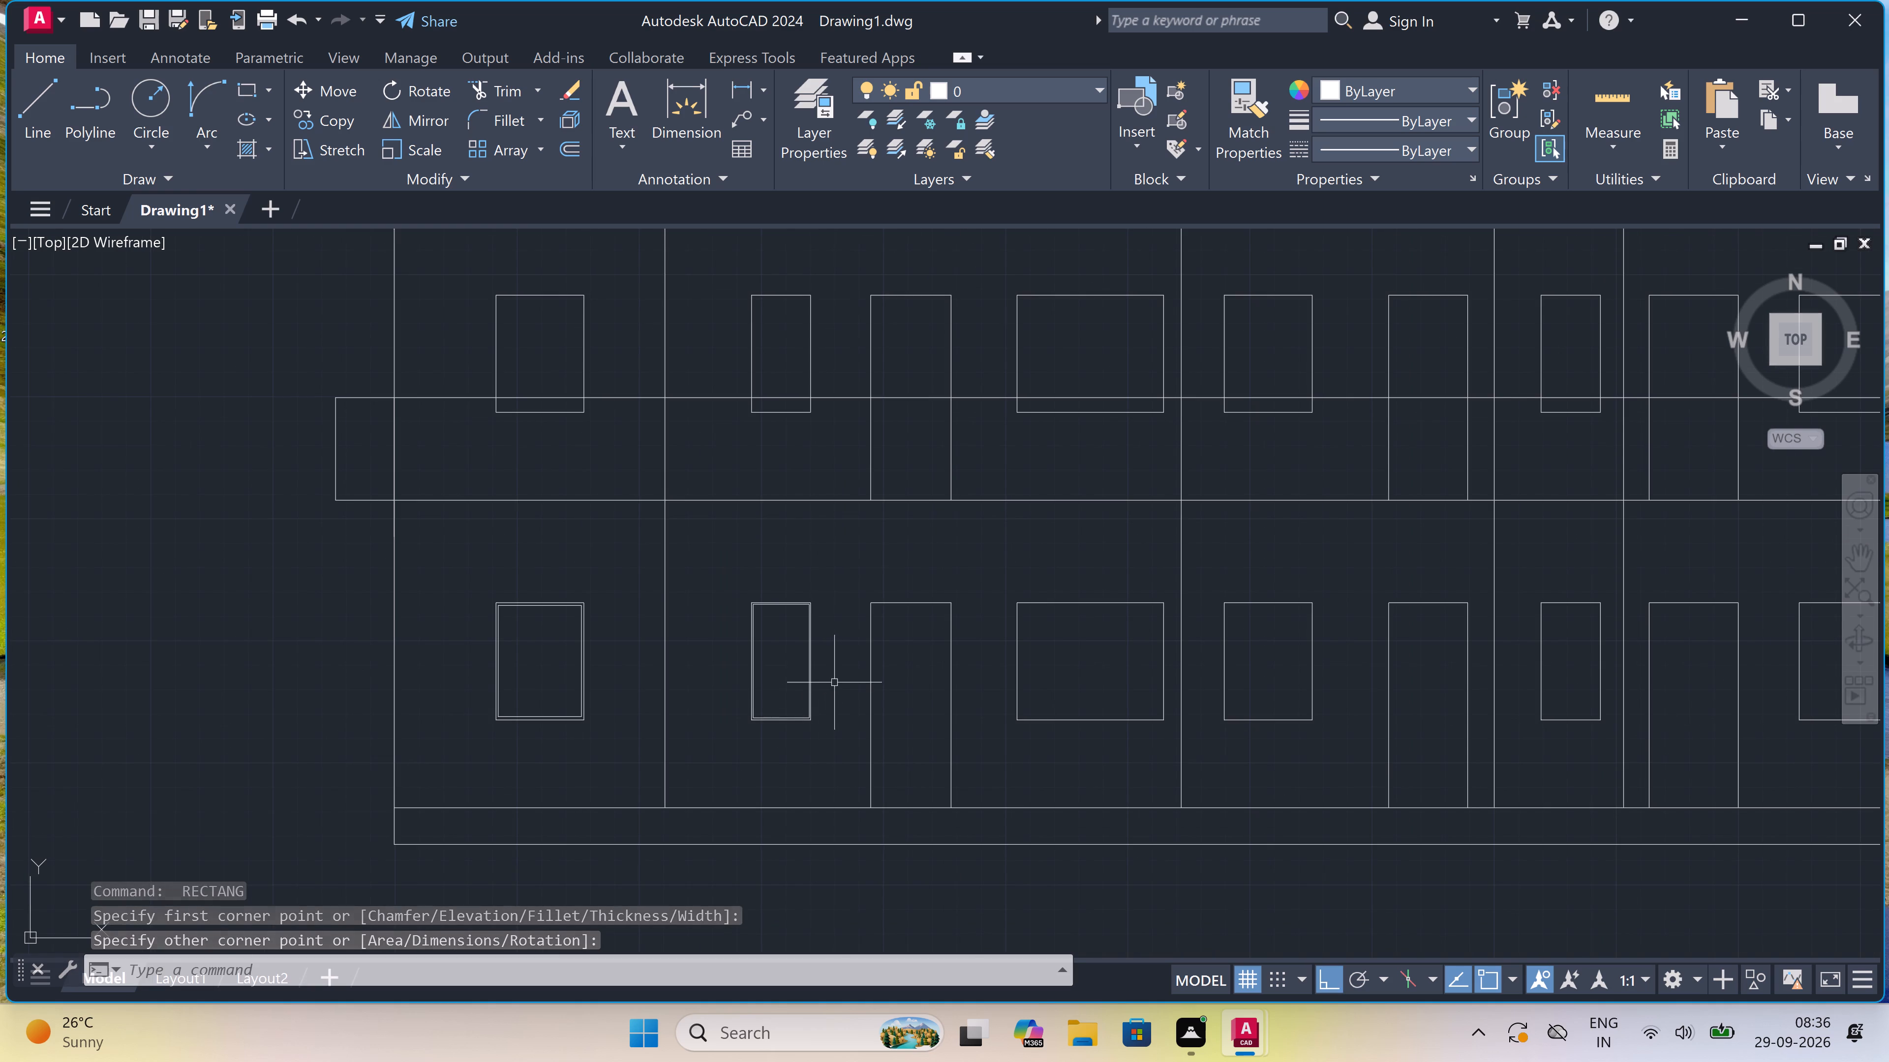
pyautogui.press('space')
pyautogui.scroll(2, 879, 618)
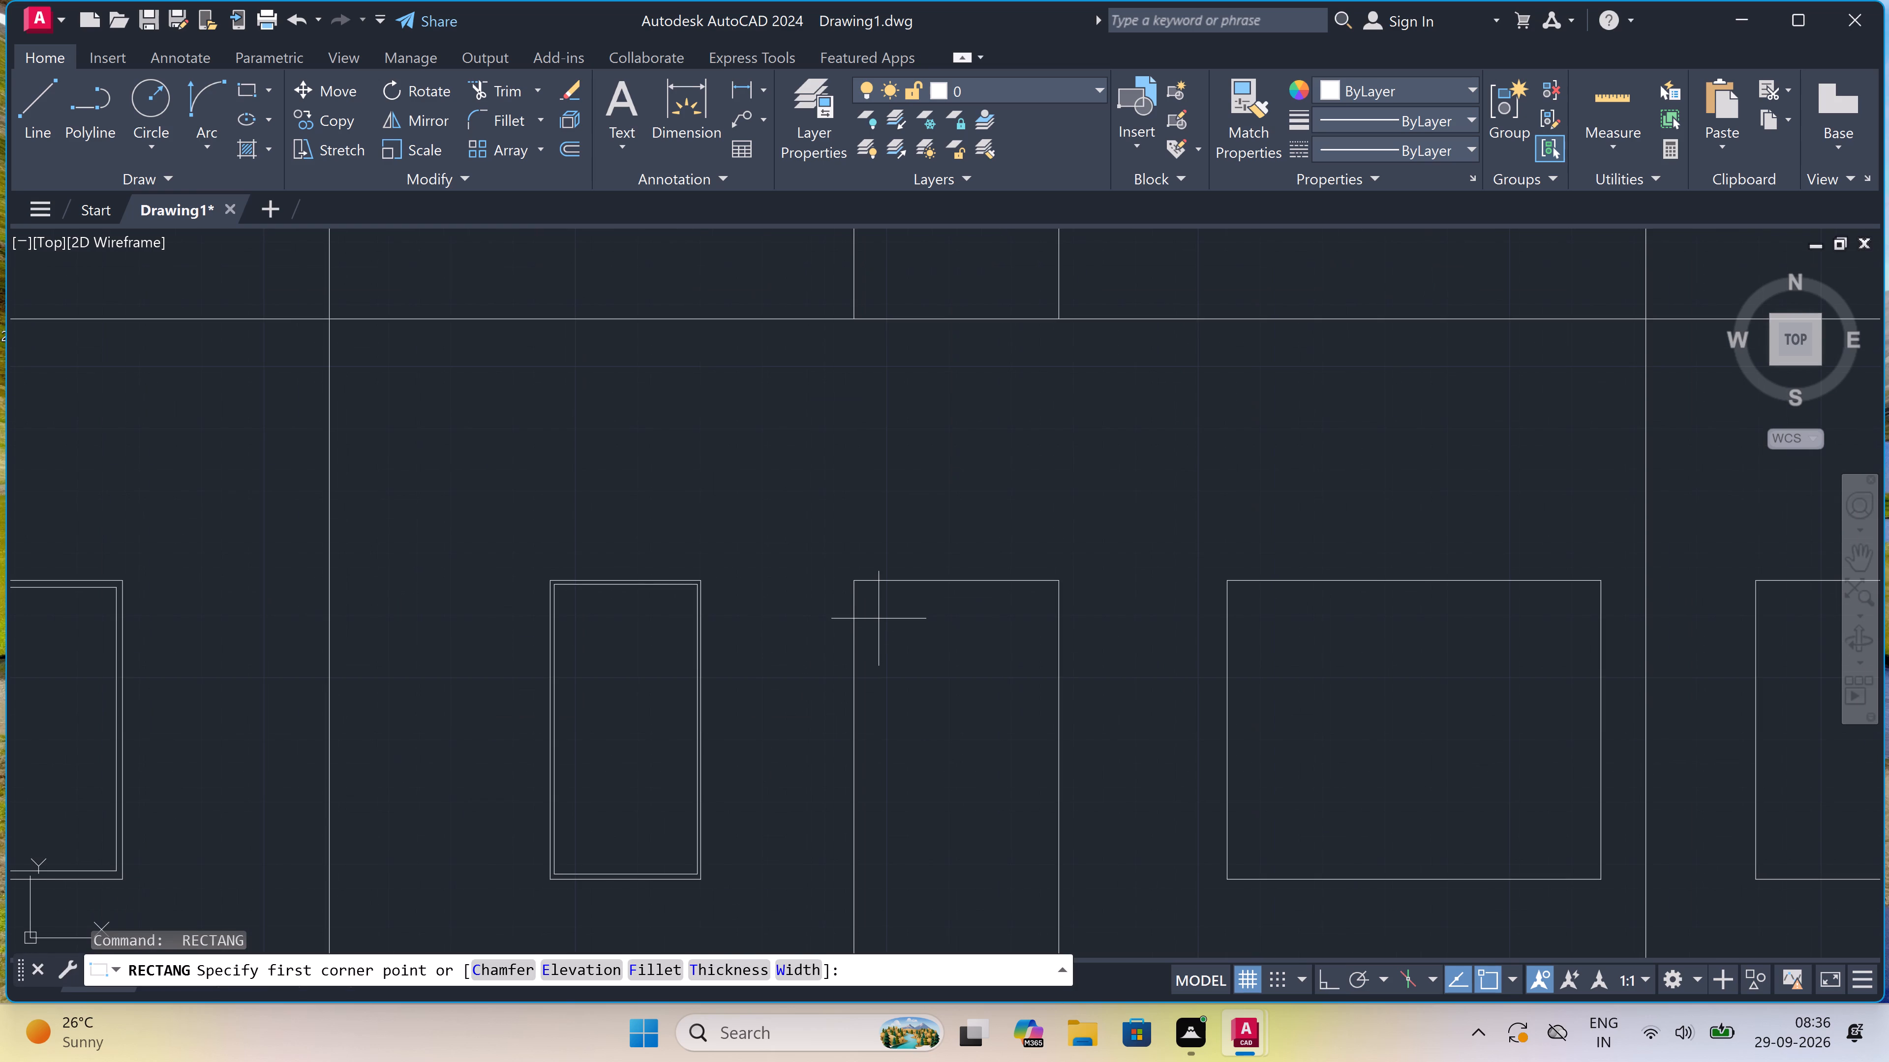
pyautogui.scroll(3, 864, 582)
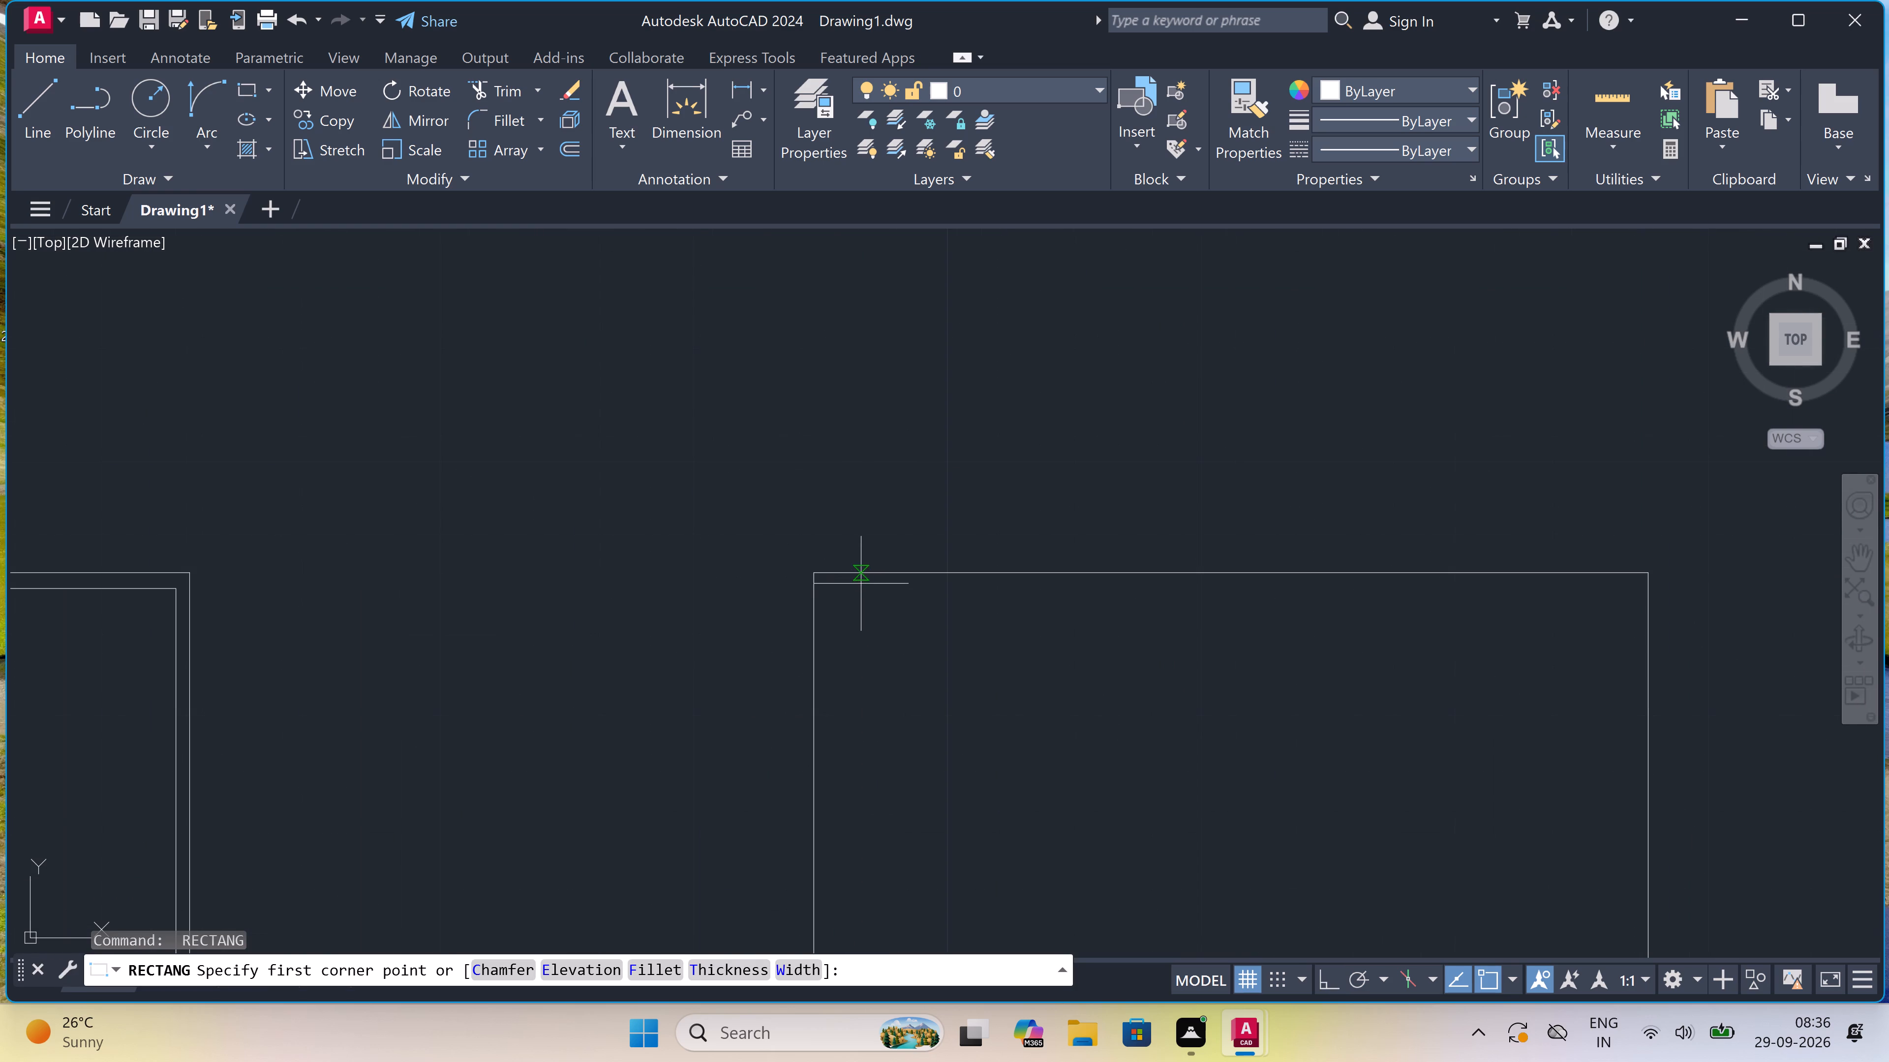
pyautogui.scroll(1, 821, 581)
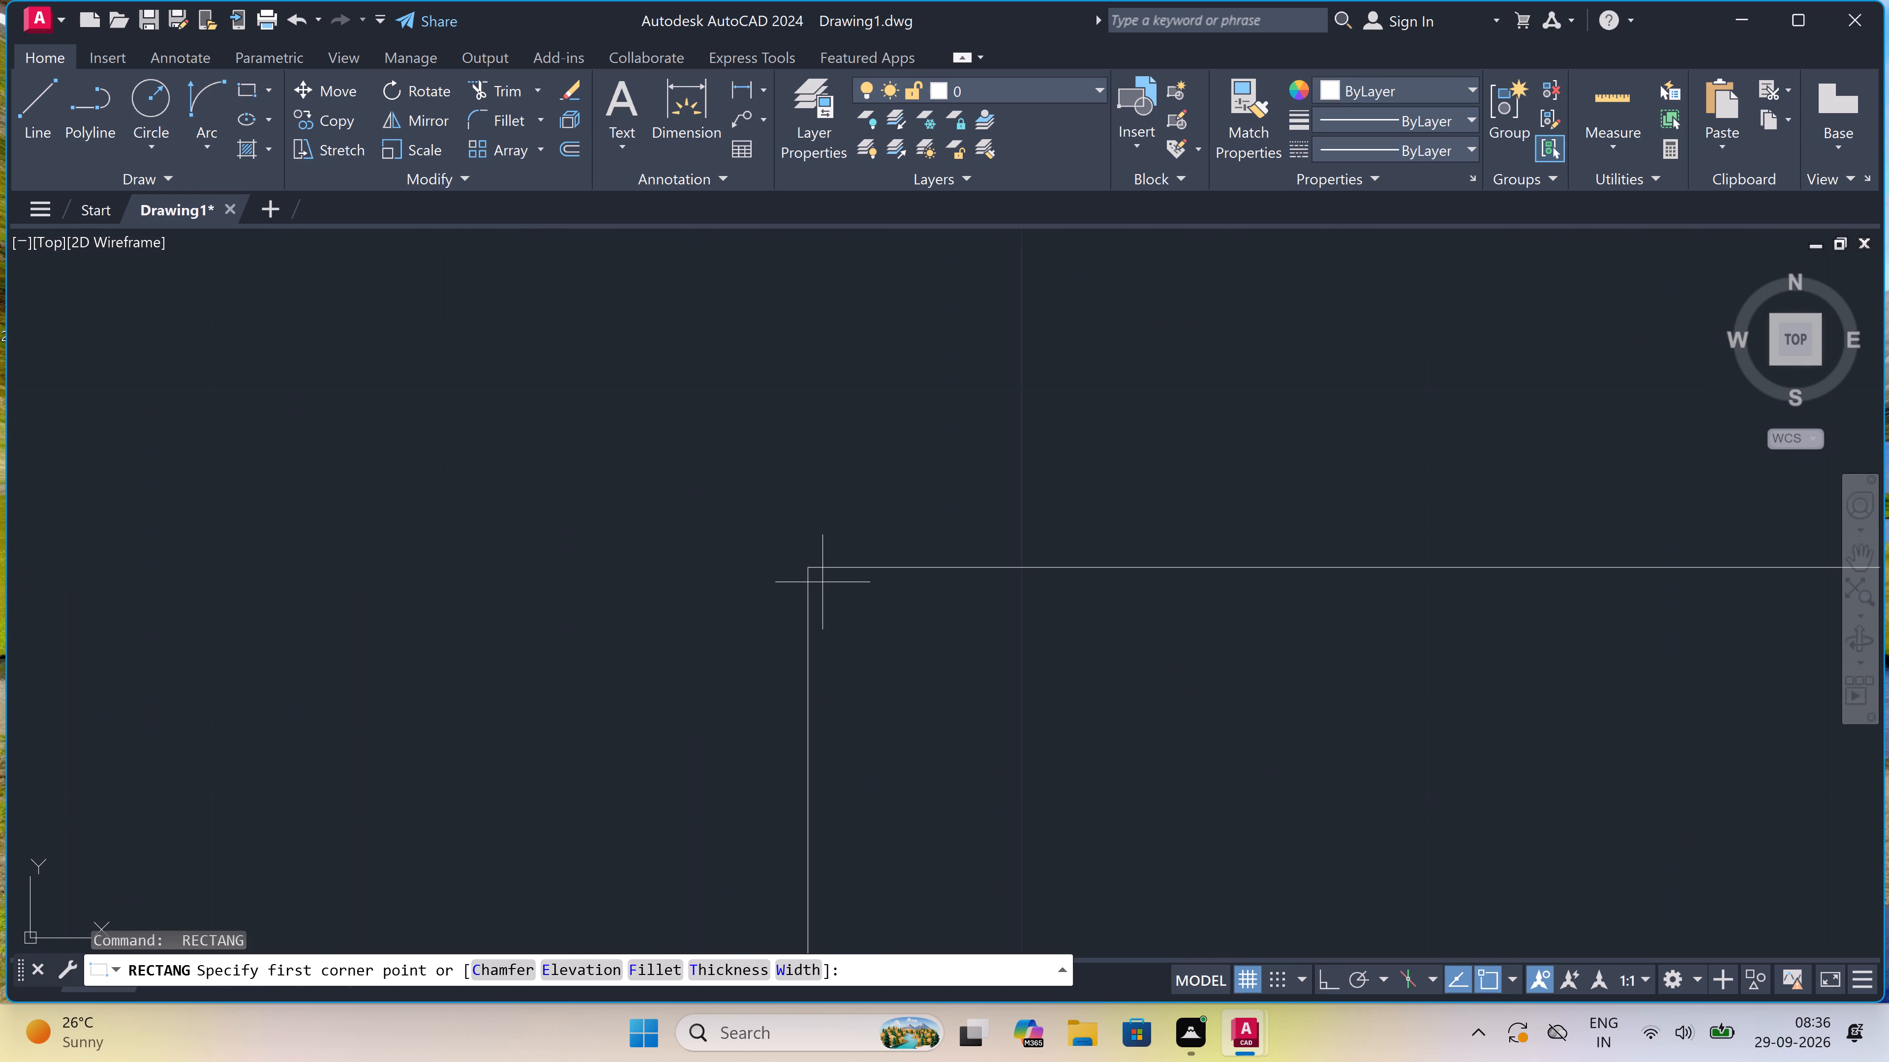
pyautogui.click(826, 585)
pyautogui.scroll(-2, 836, 615)
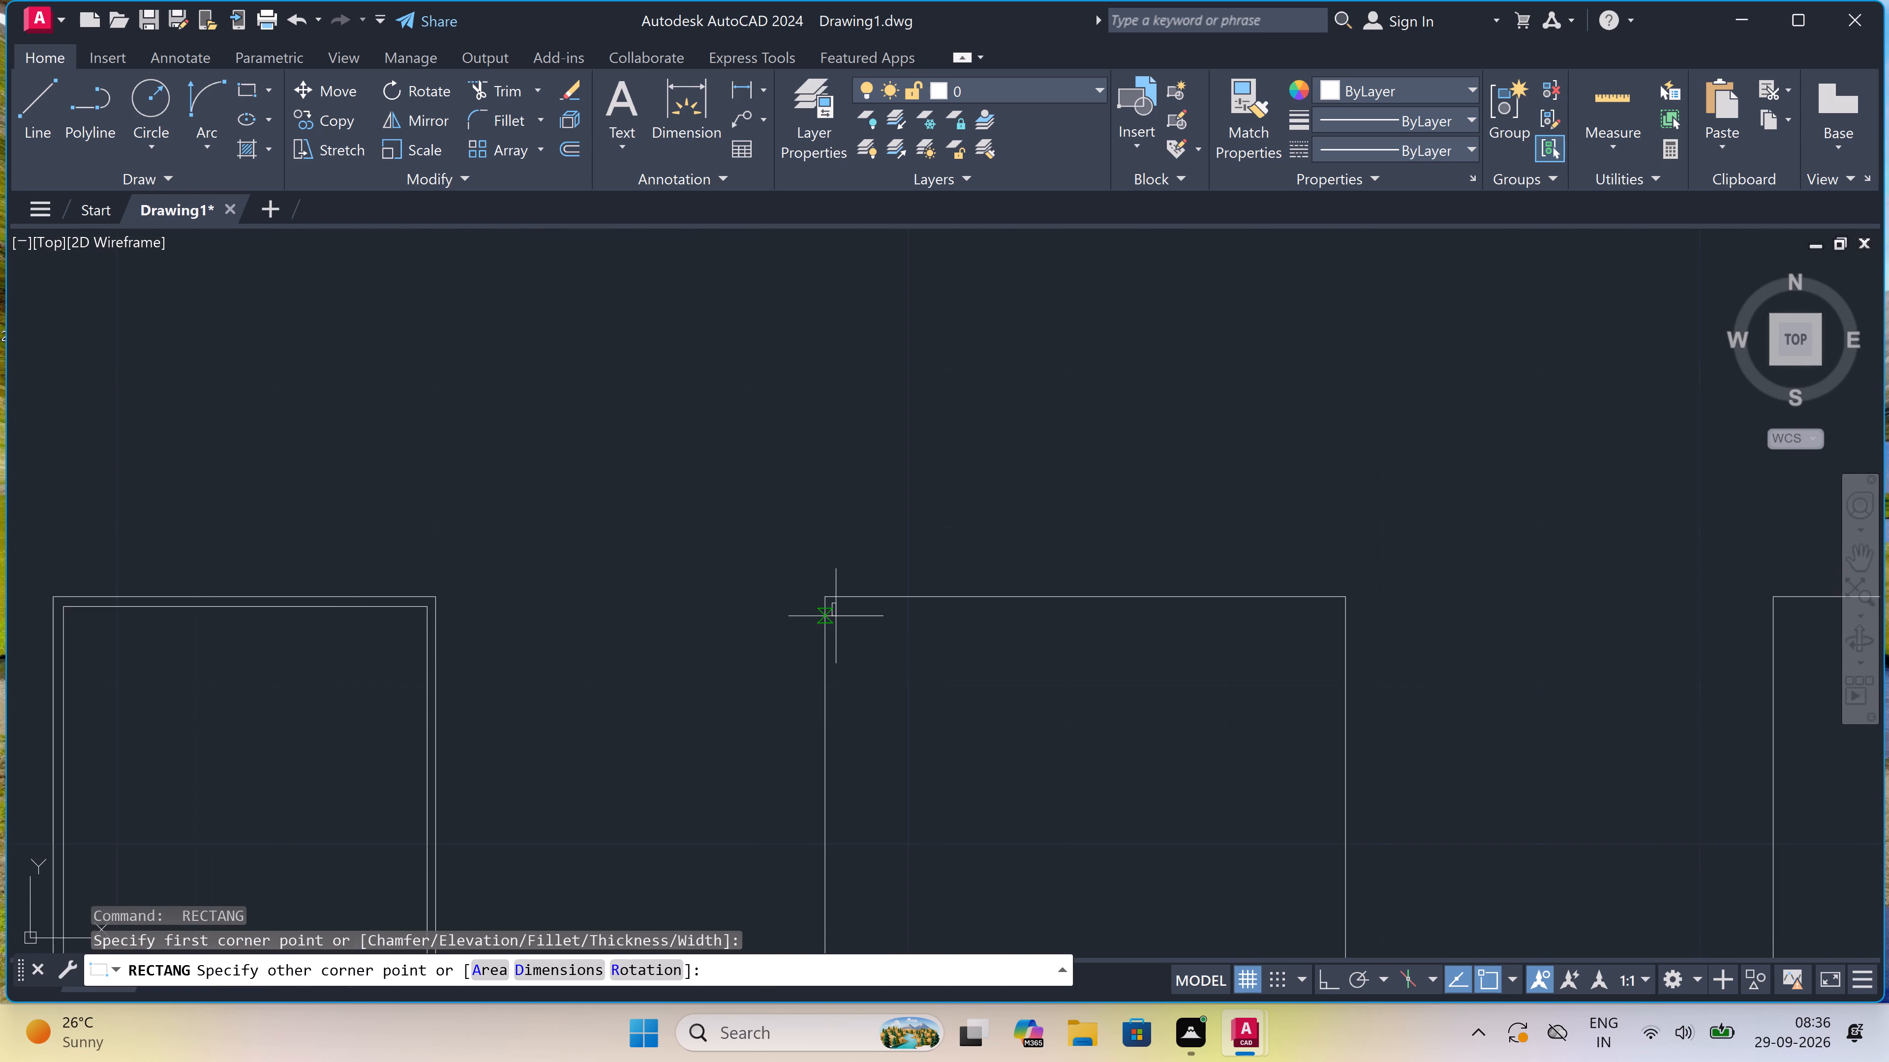
pyautogui.scroll(-3, 836, 616)
pyautogui.scroll(-3, 867, 709)
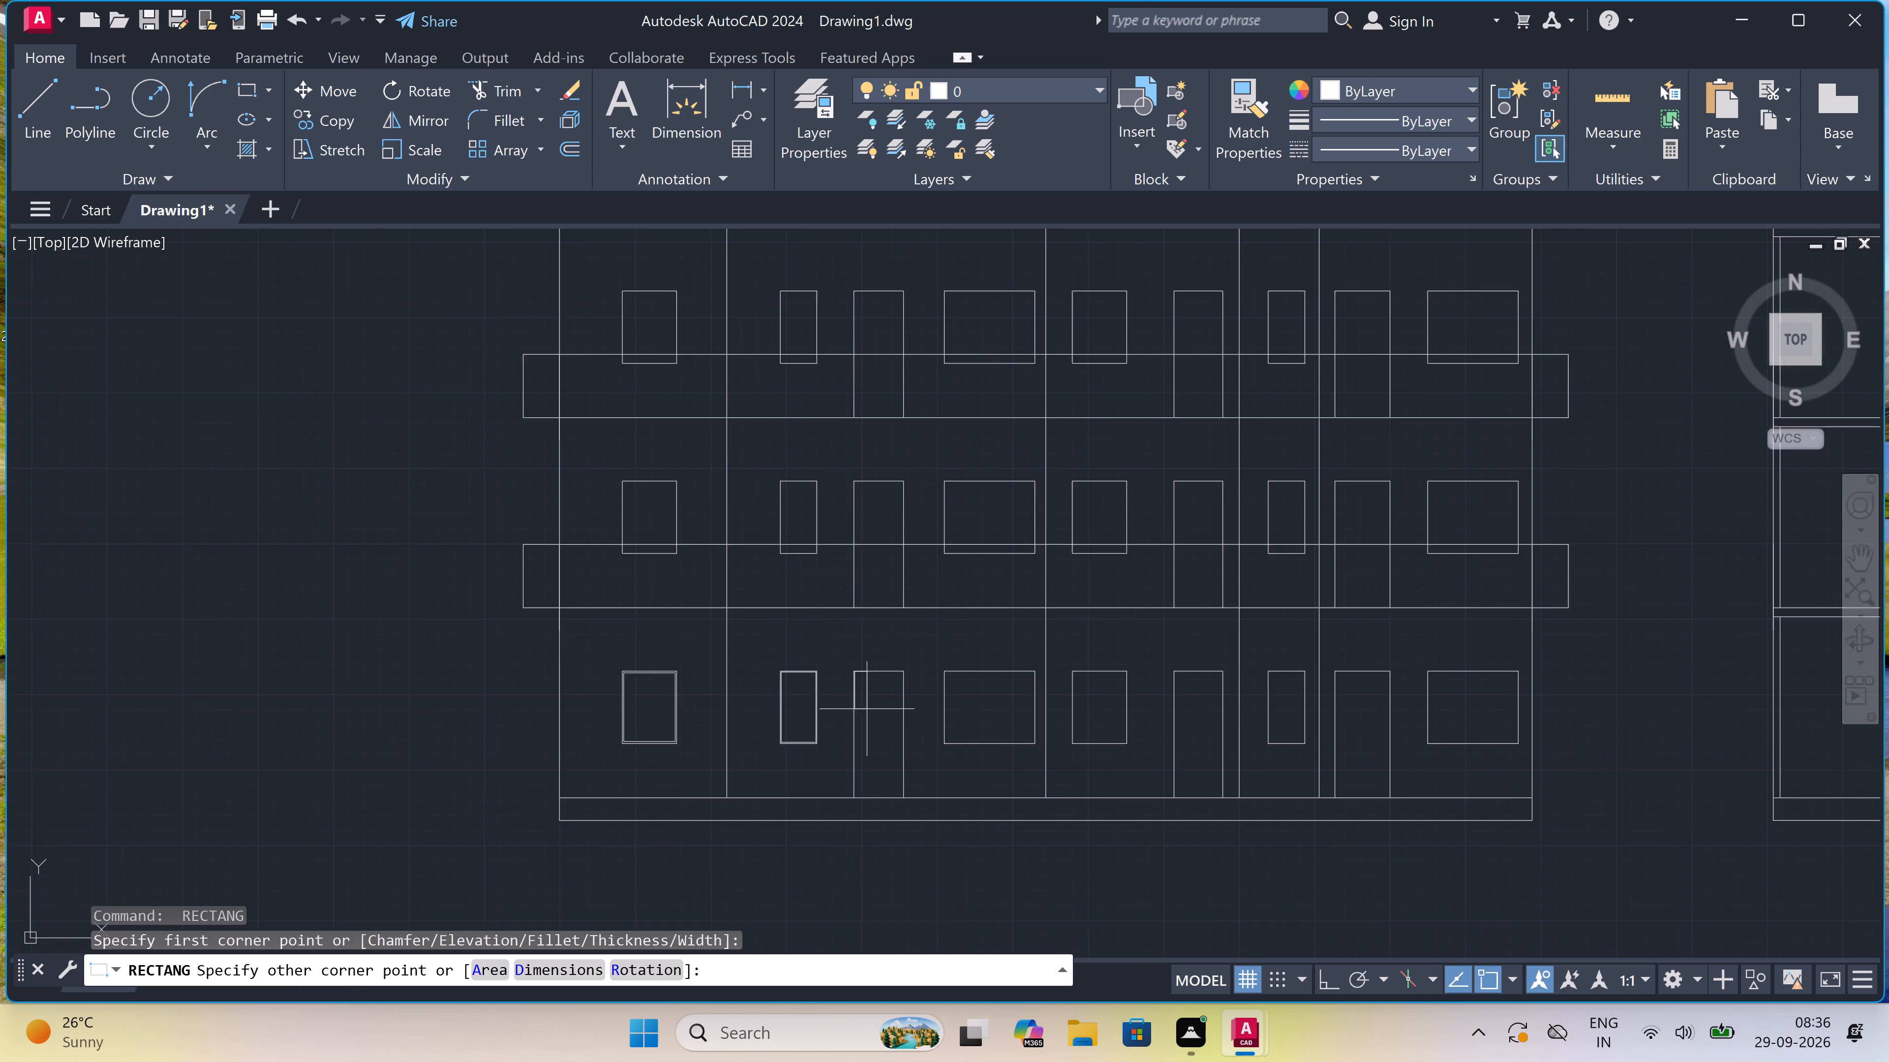
pyautogui.scroll(4, 875, 755)
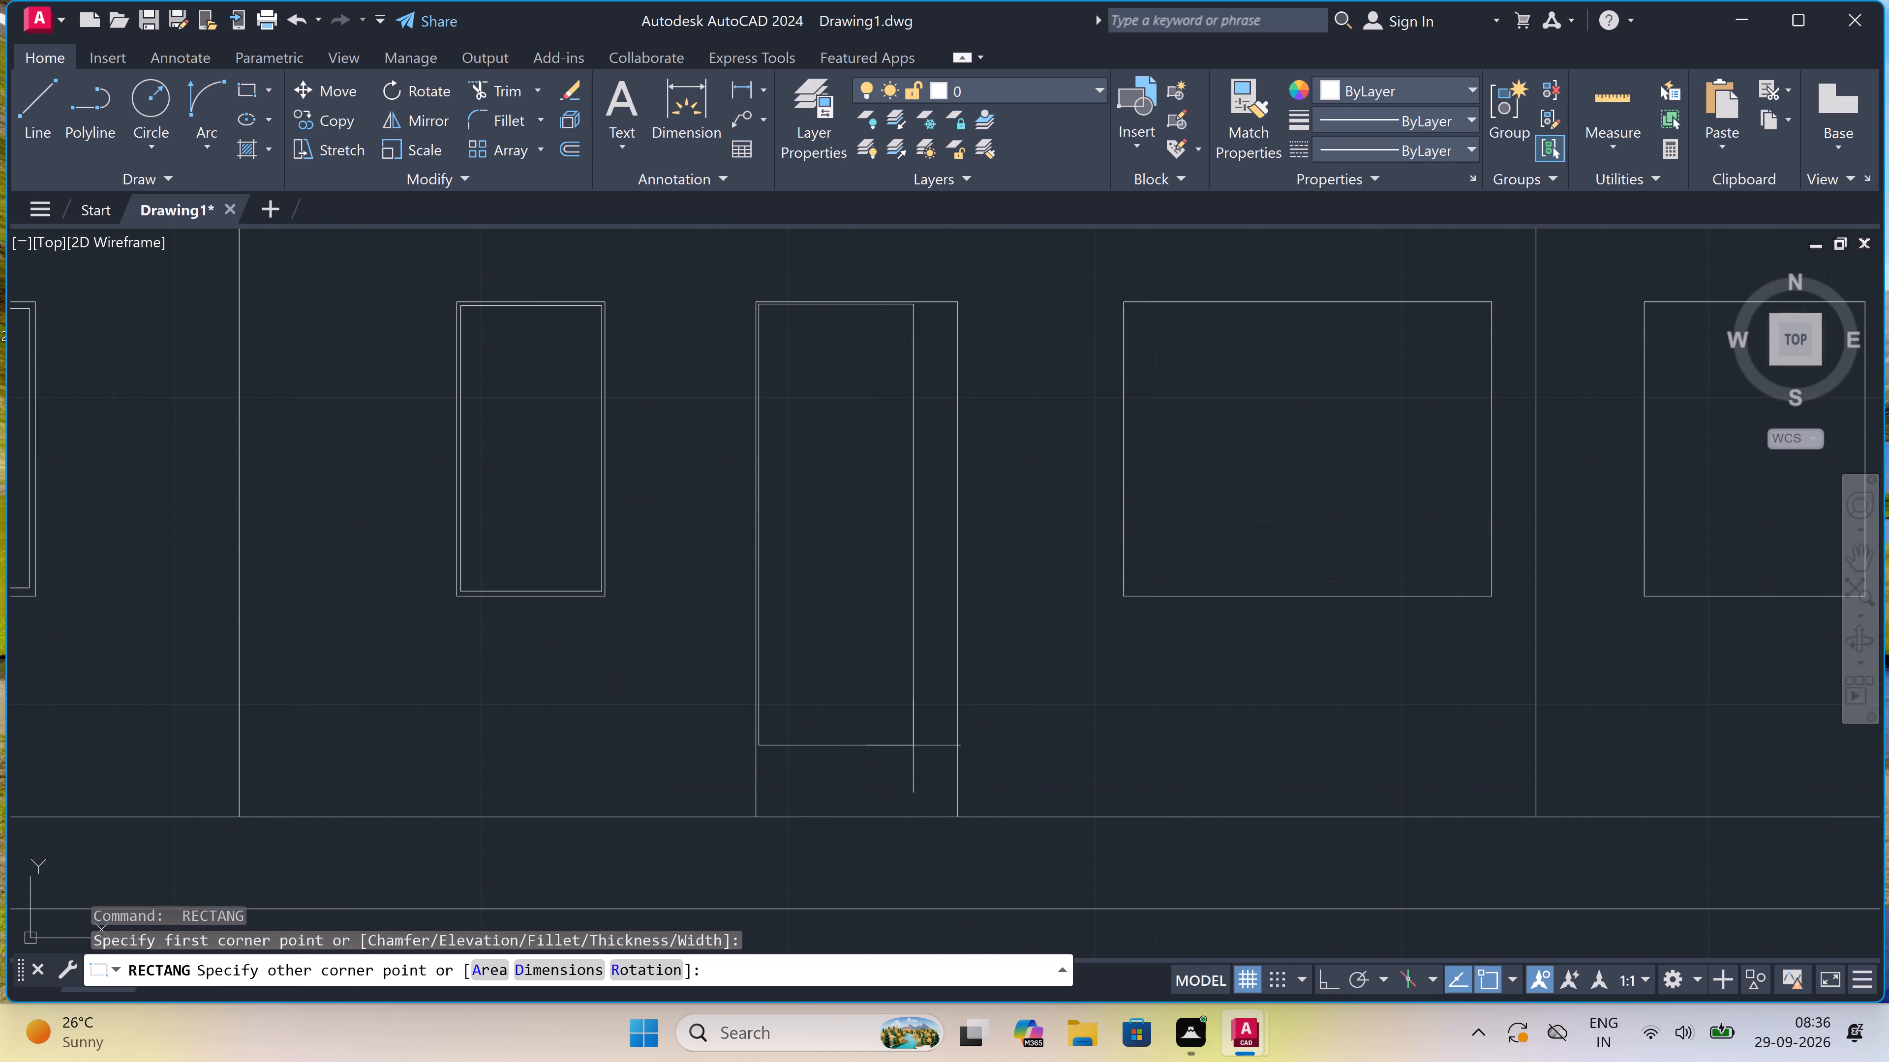
pyautogui.scroll(4, 945, 814)
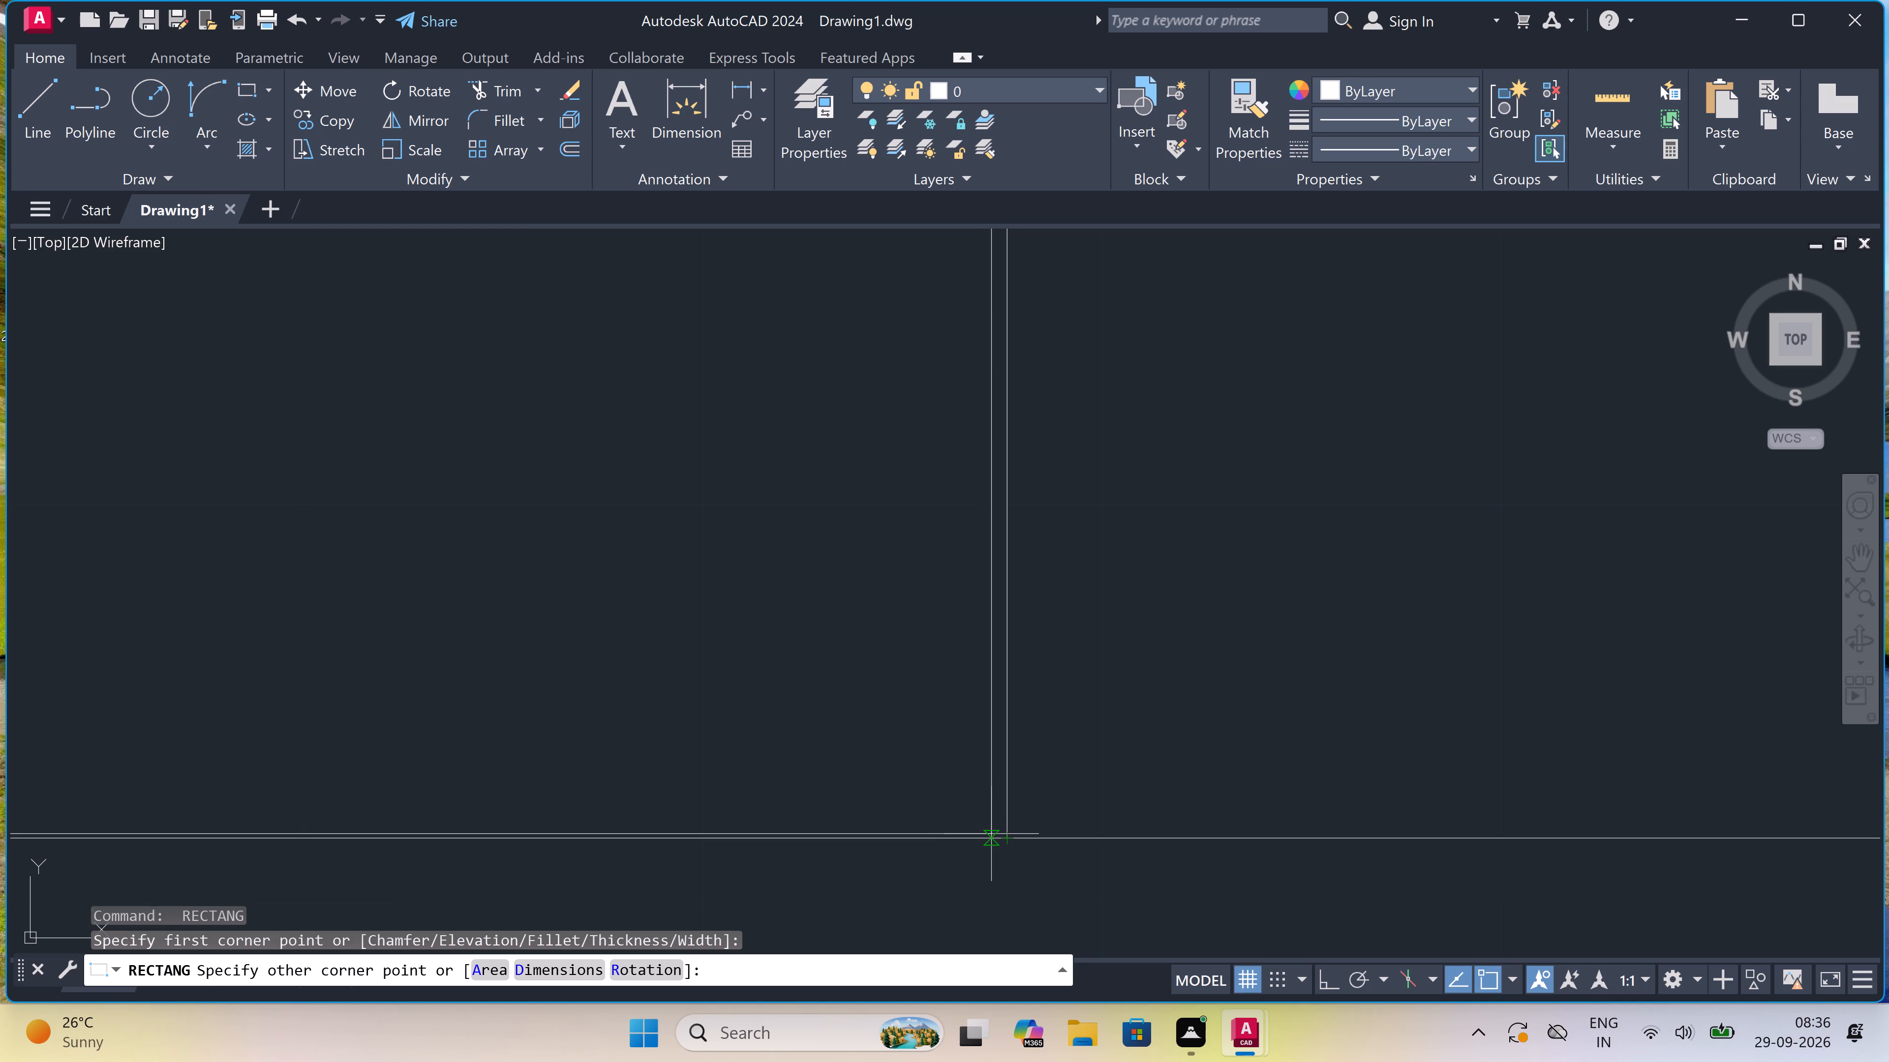
pyautogui.click(991, 834)
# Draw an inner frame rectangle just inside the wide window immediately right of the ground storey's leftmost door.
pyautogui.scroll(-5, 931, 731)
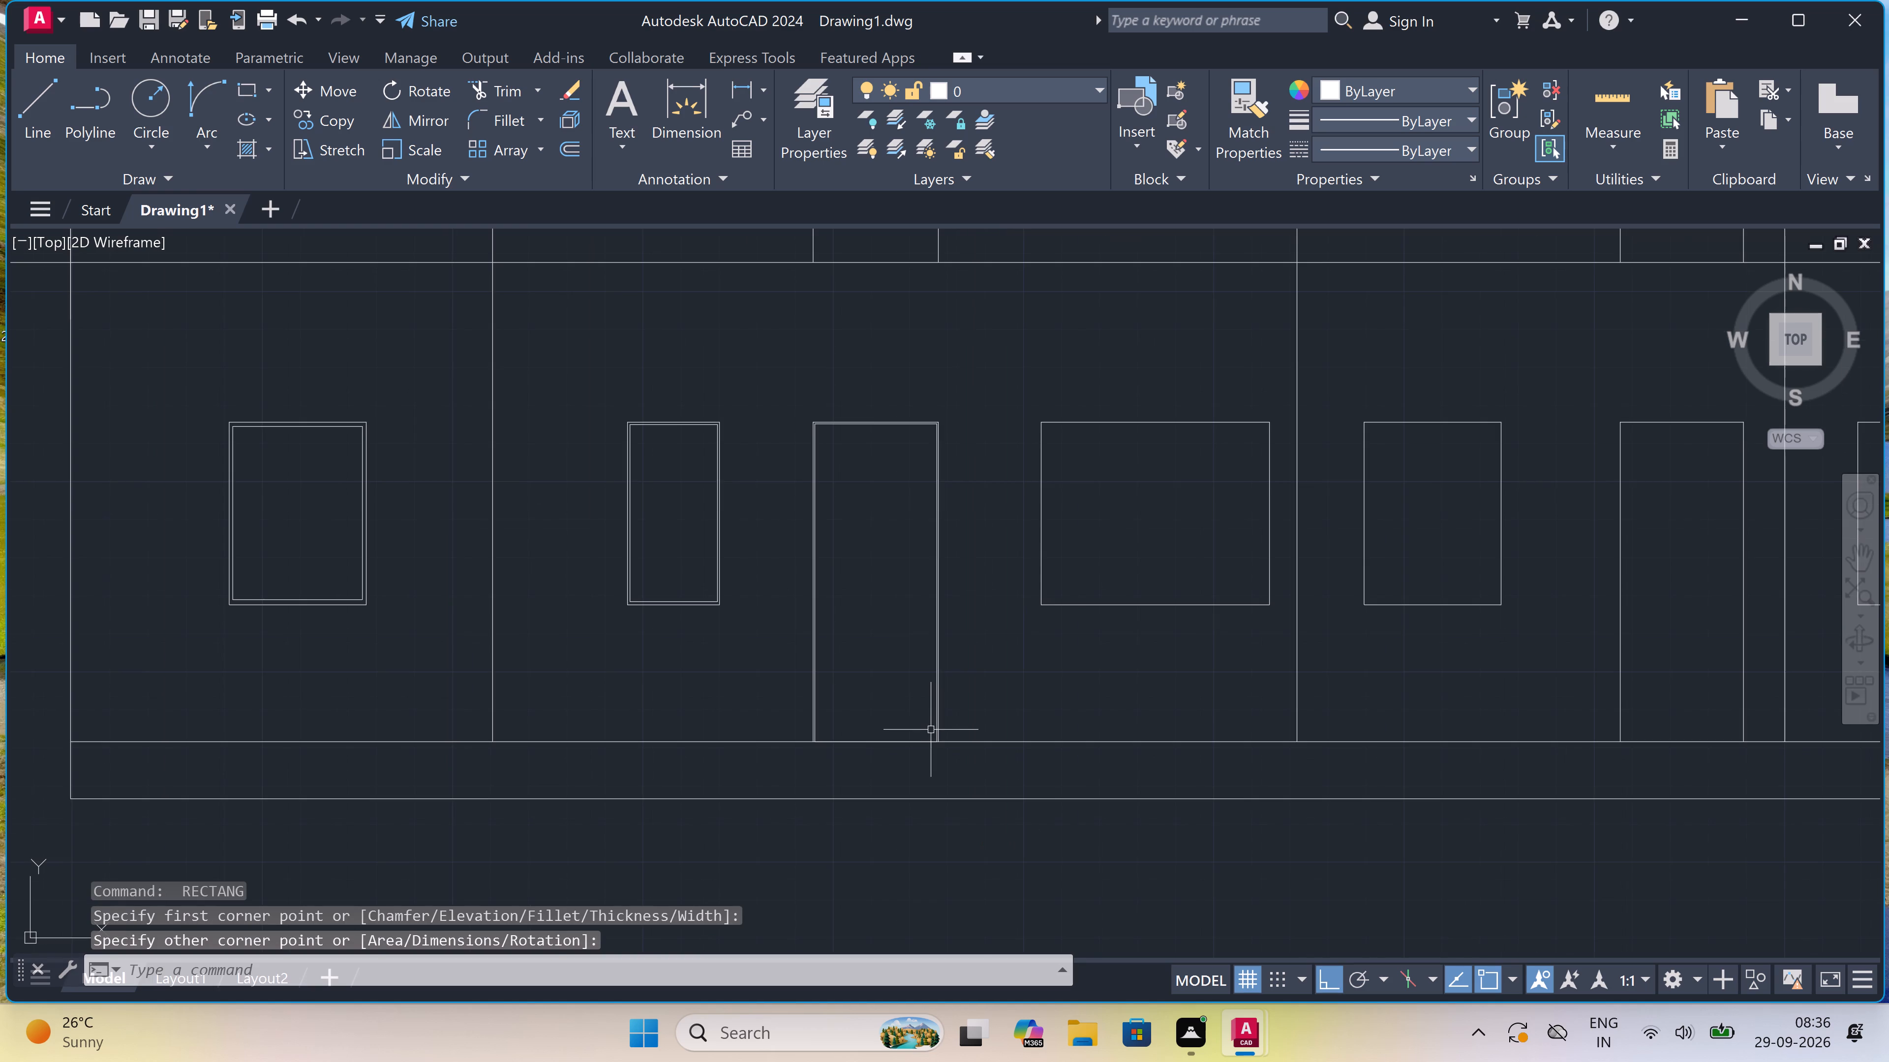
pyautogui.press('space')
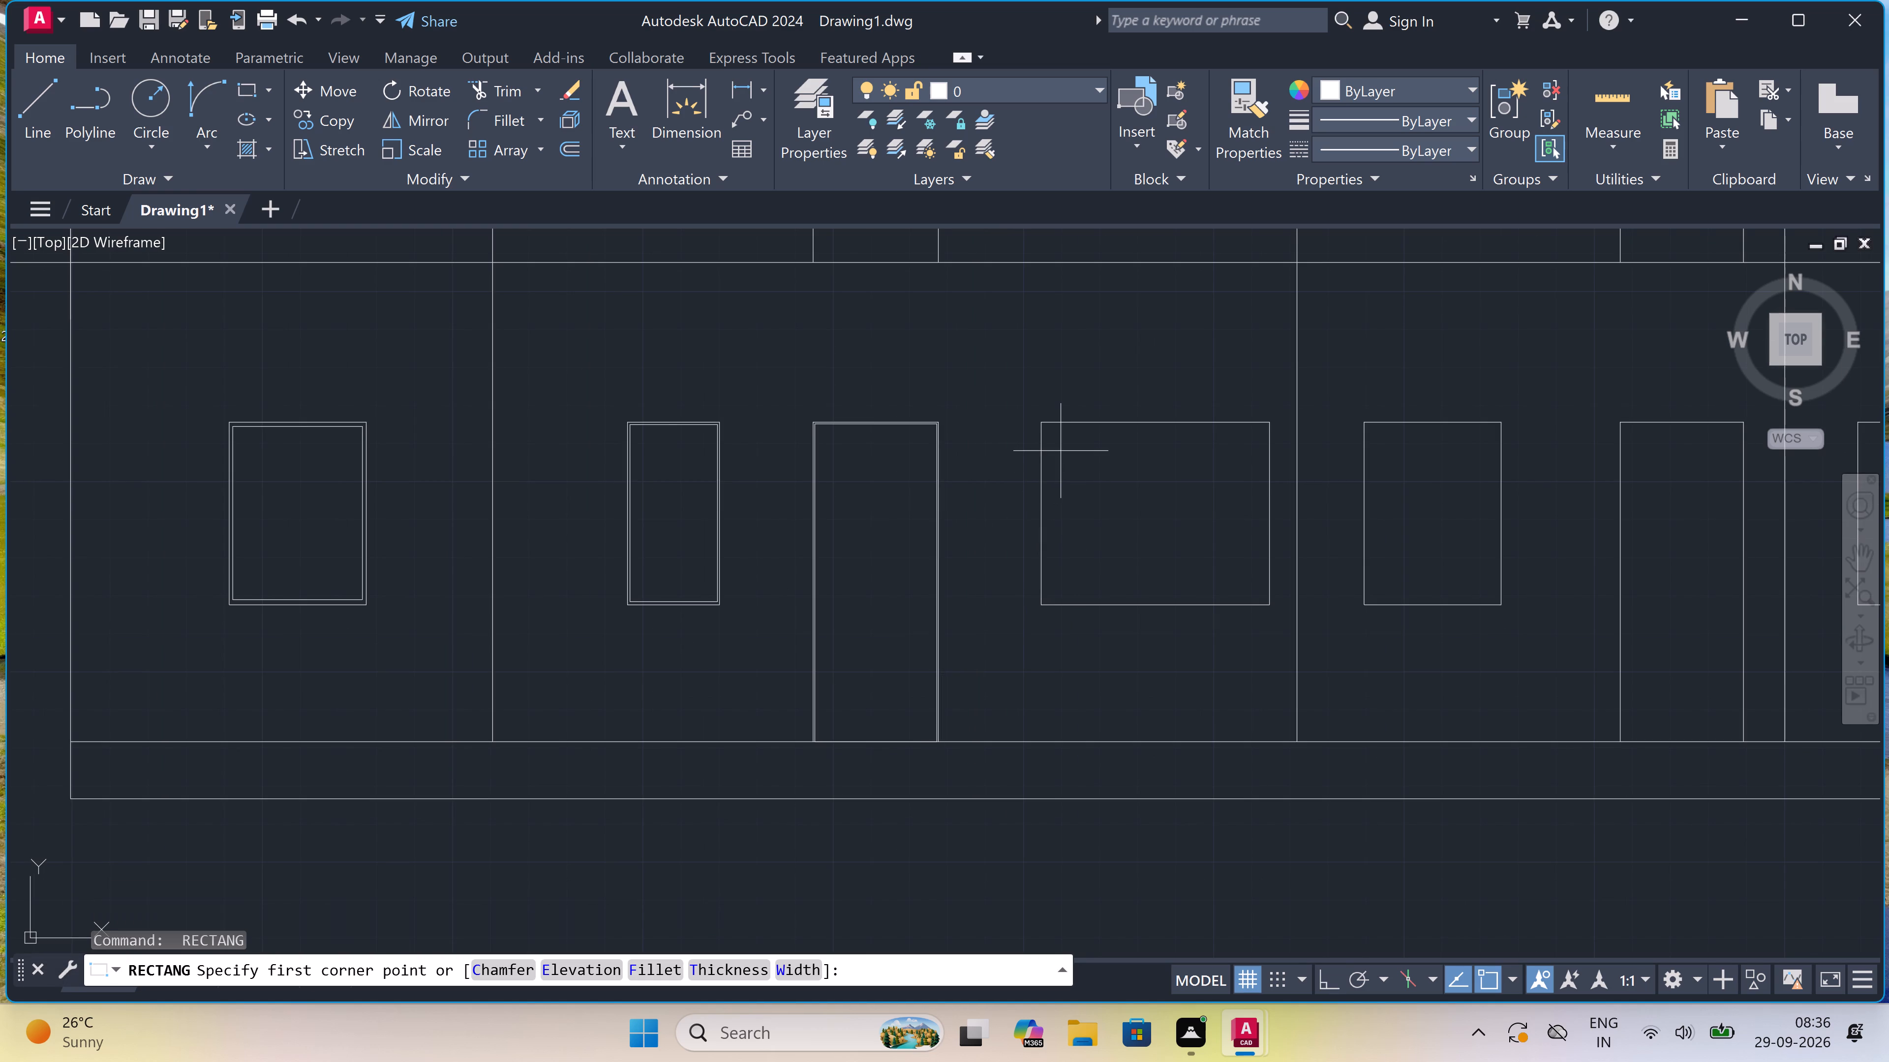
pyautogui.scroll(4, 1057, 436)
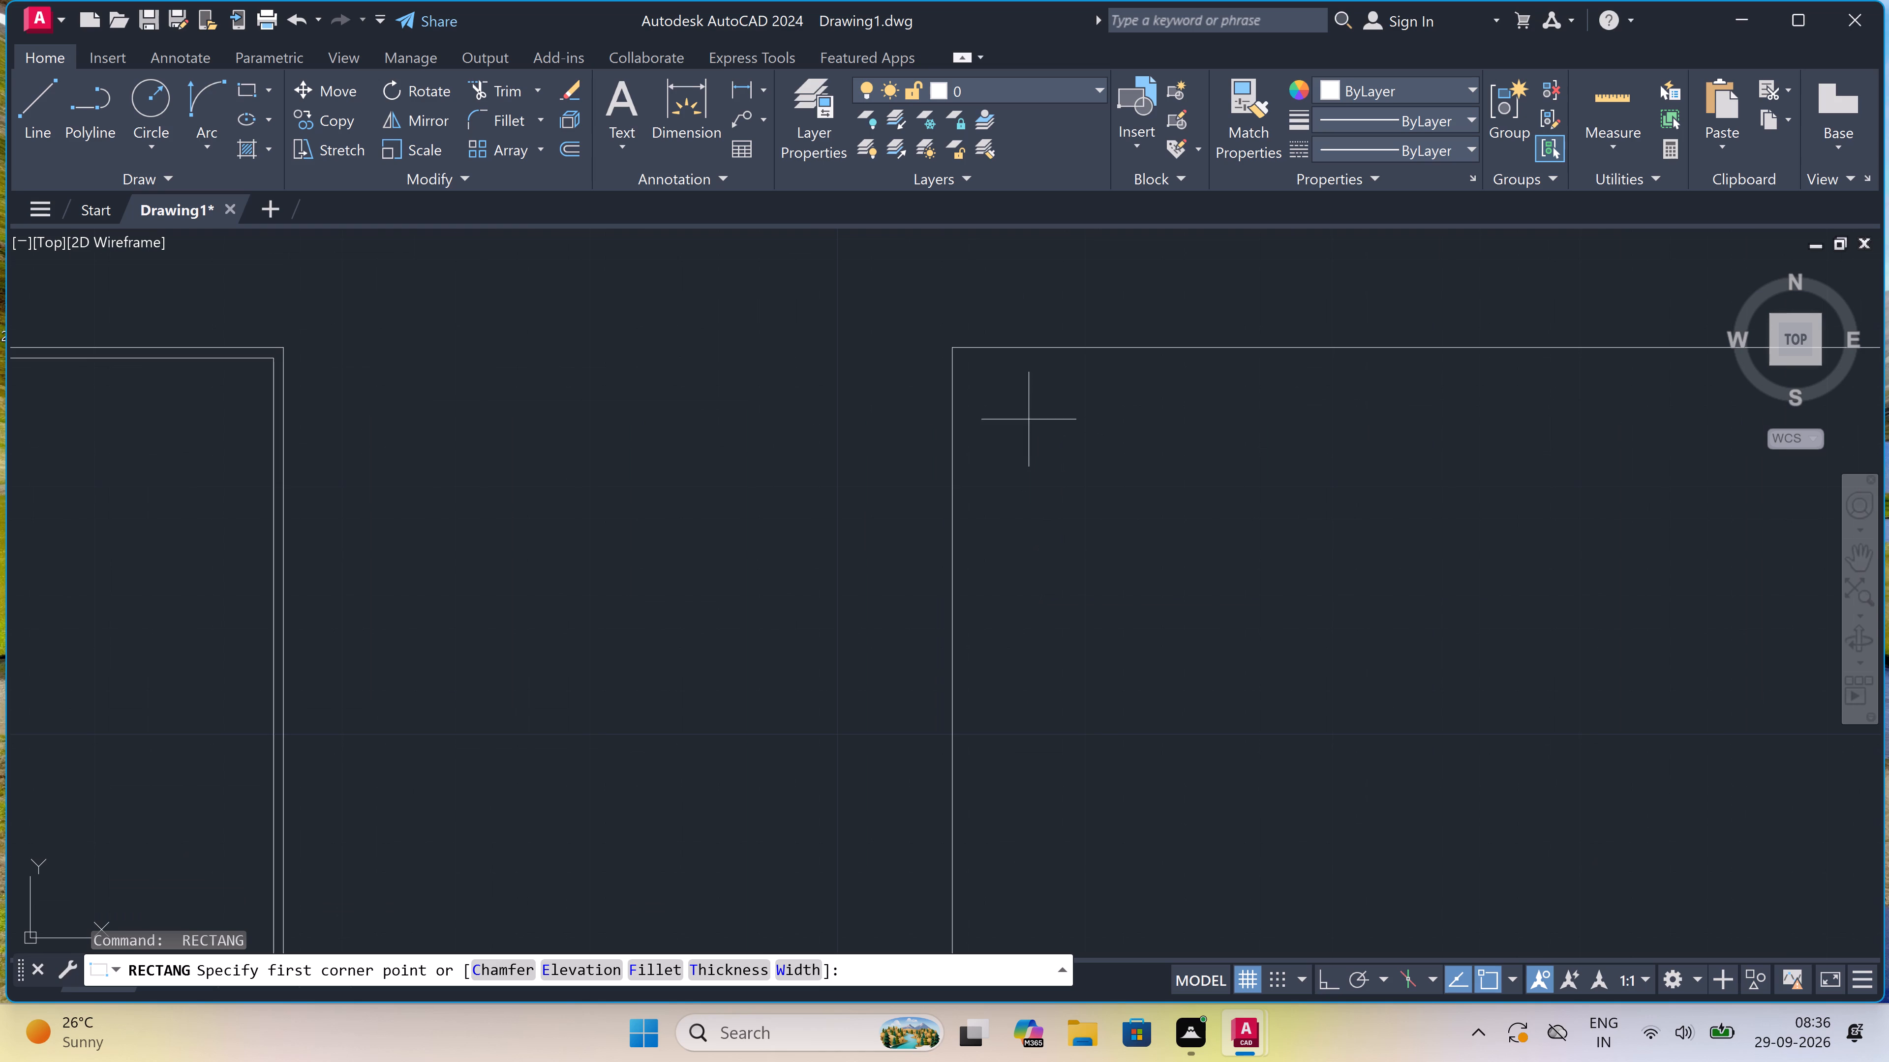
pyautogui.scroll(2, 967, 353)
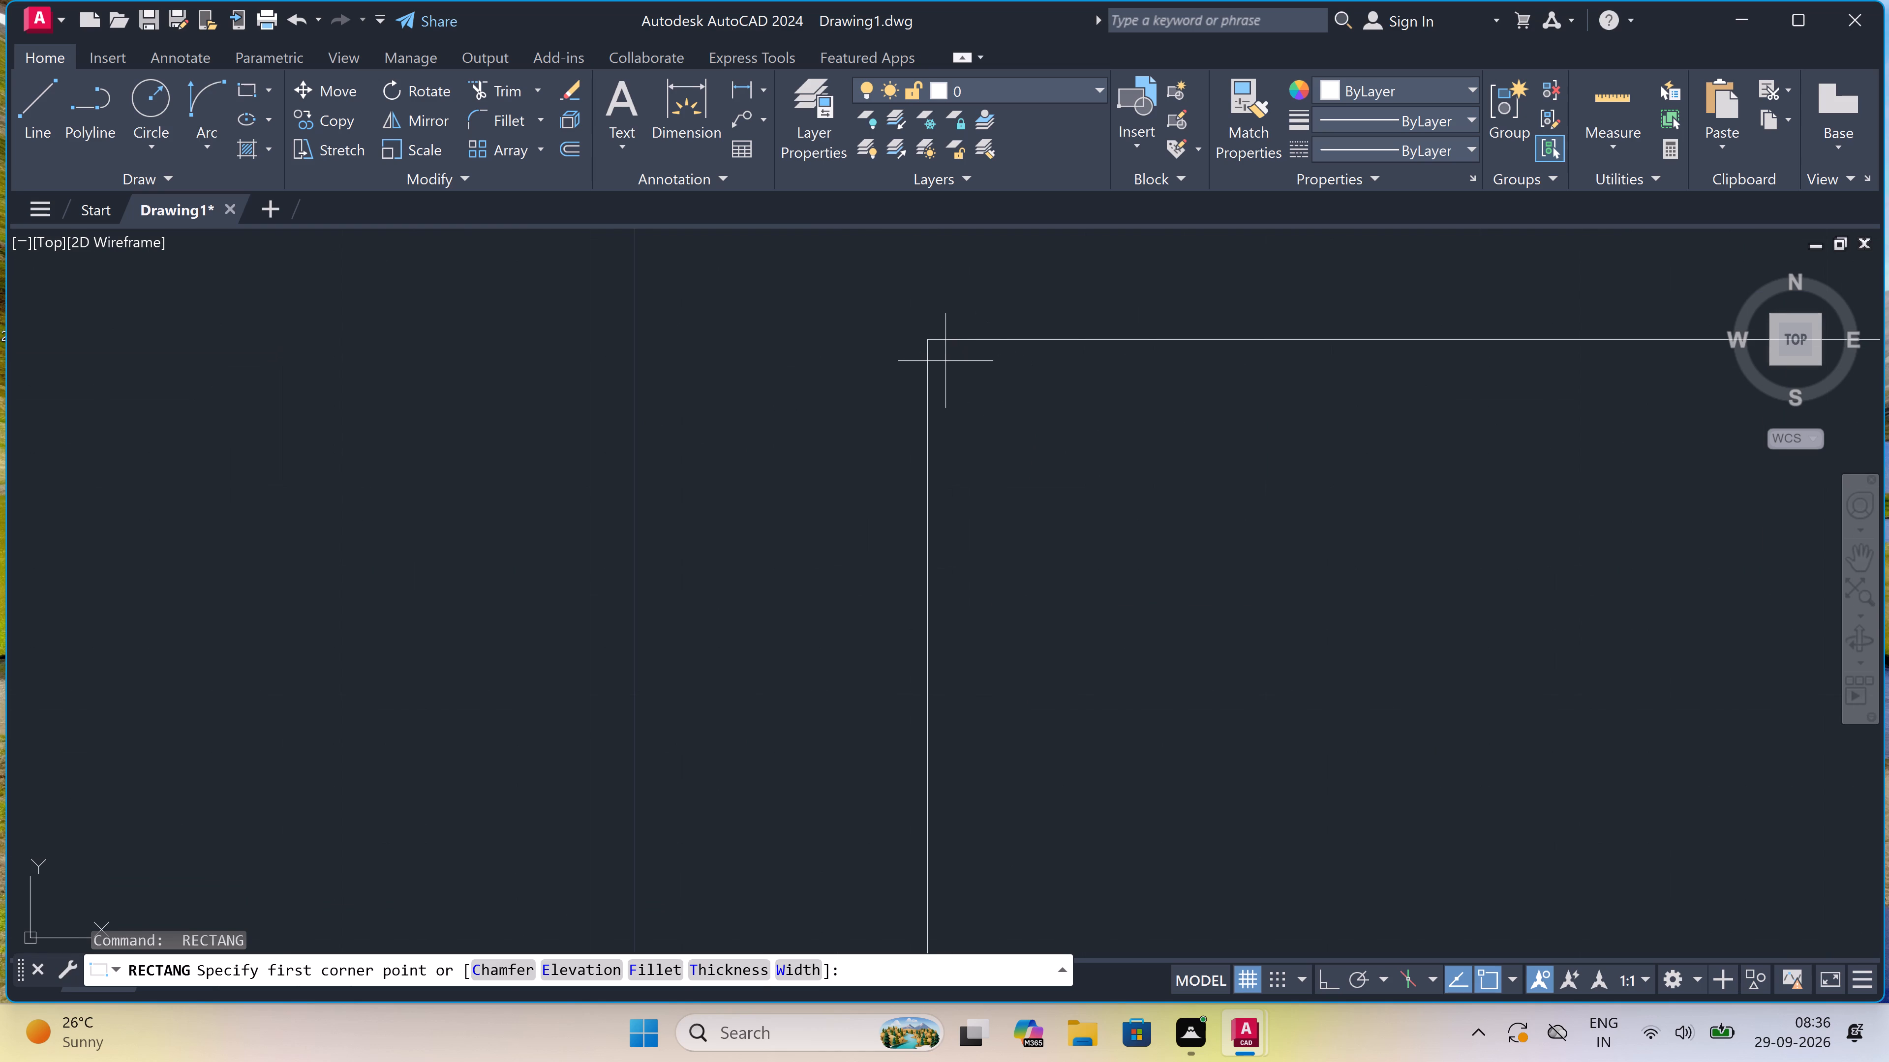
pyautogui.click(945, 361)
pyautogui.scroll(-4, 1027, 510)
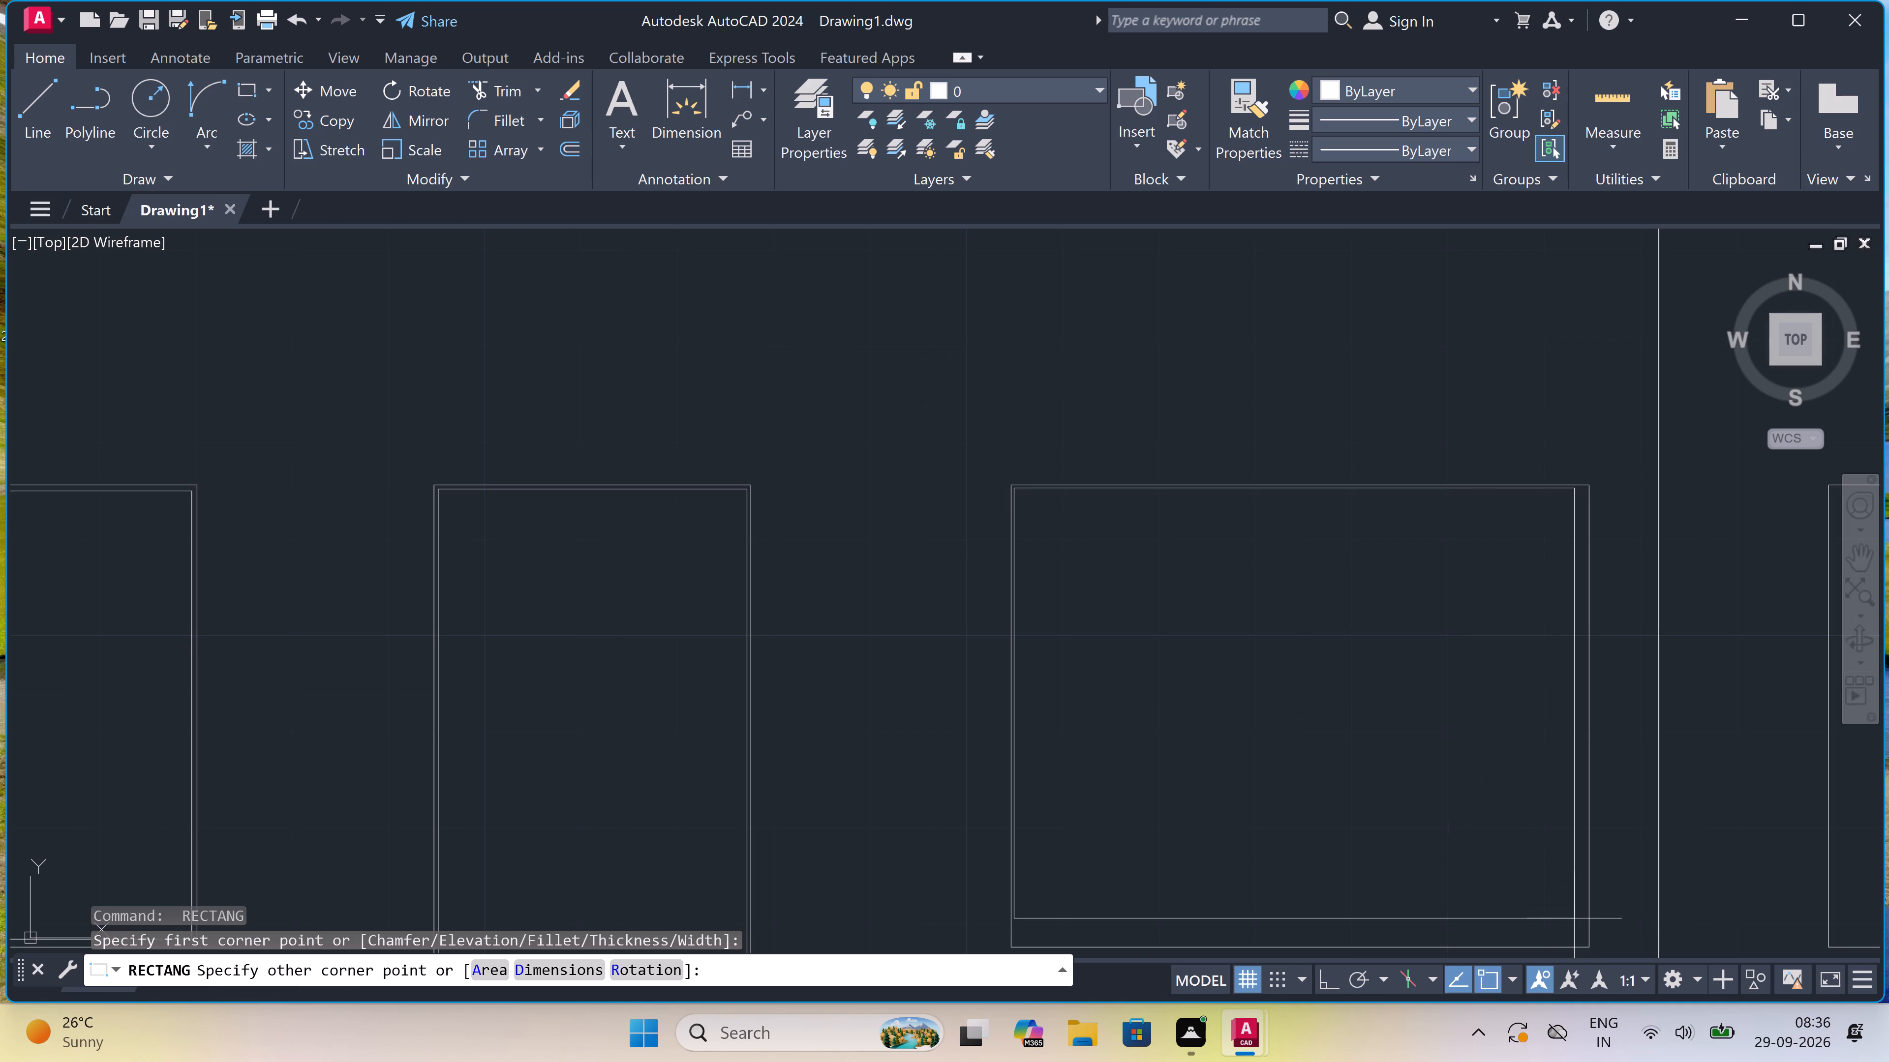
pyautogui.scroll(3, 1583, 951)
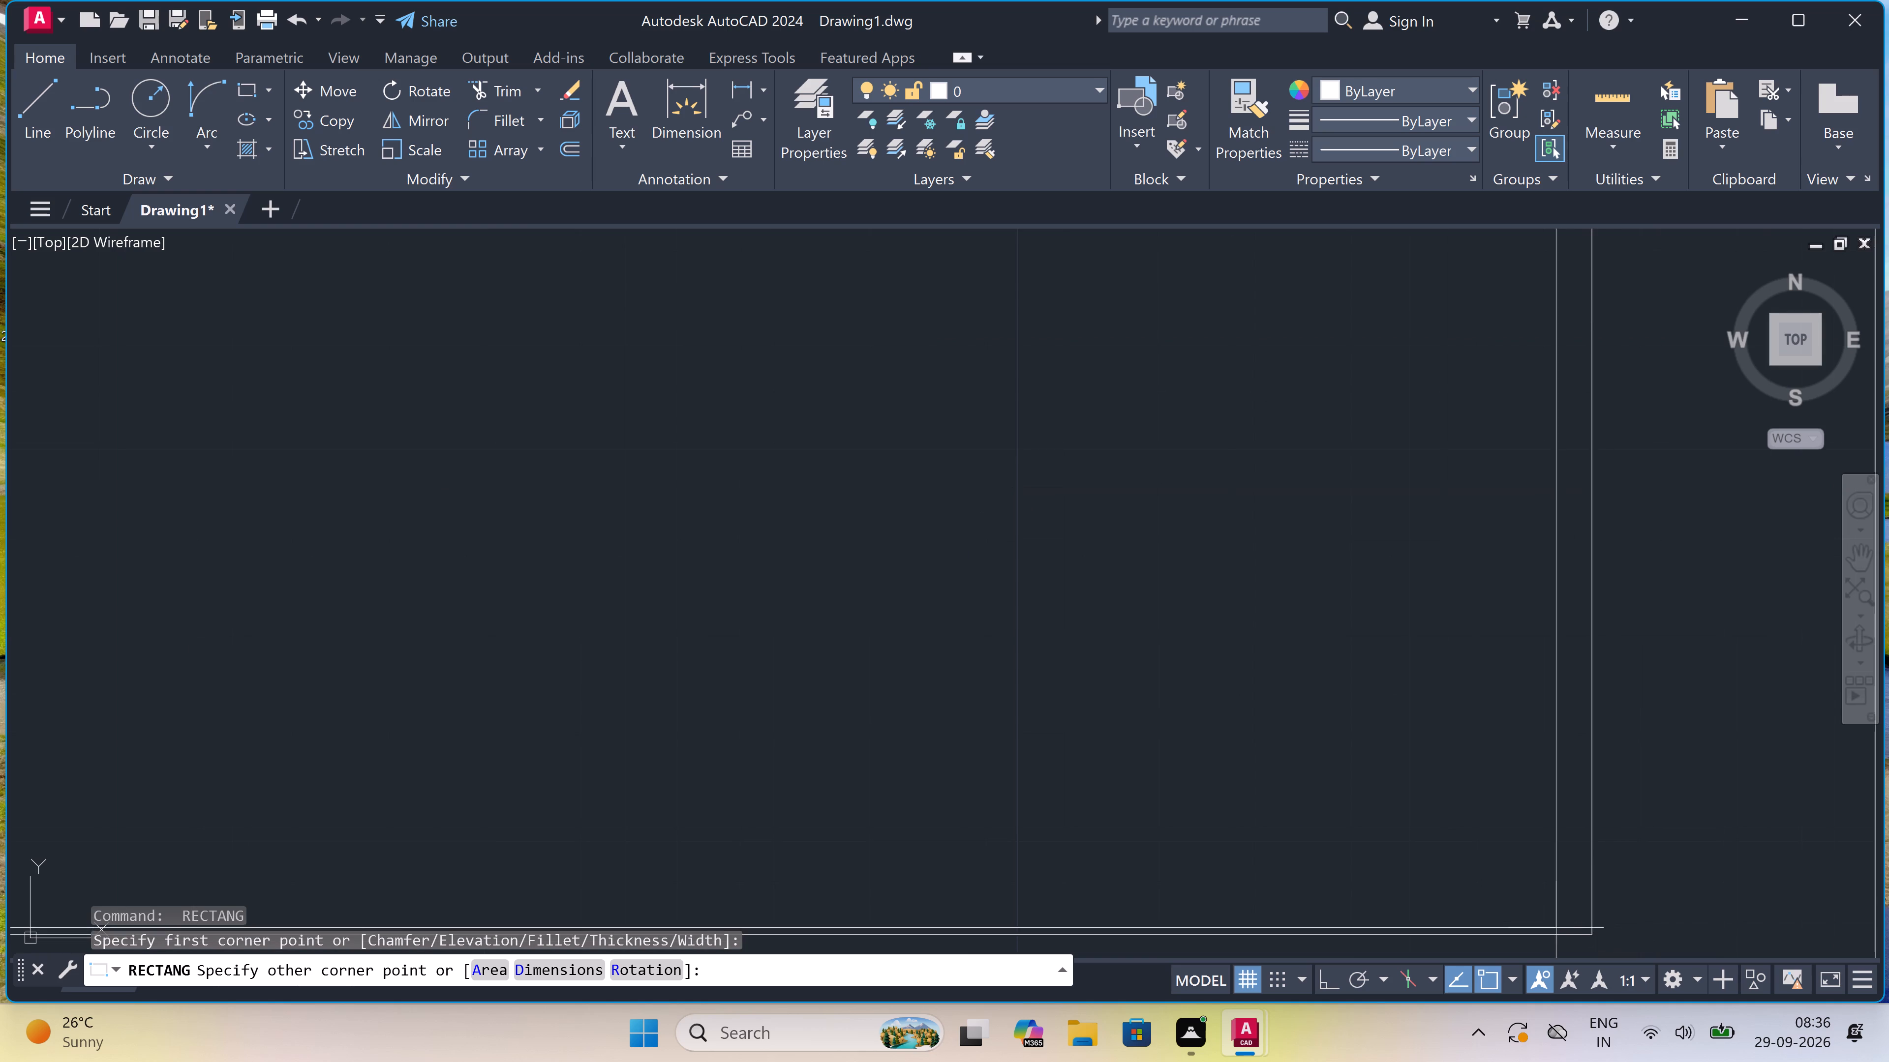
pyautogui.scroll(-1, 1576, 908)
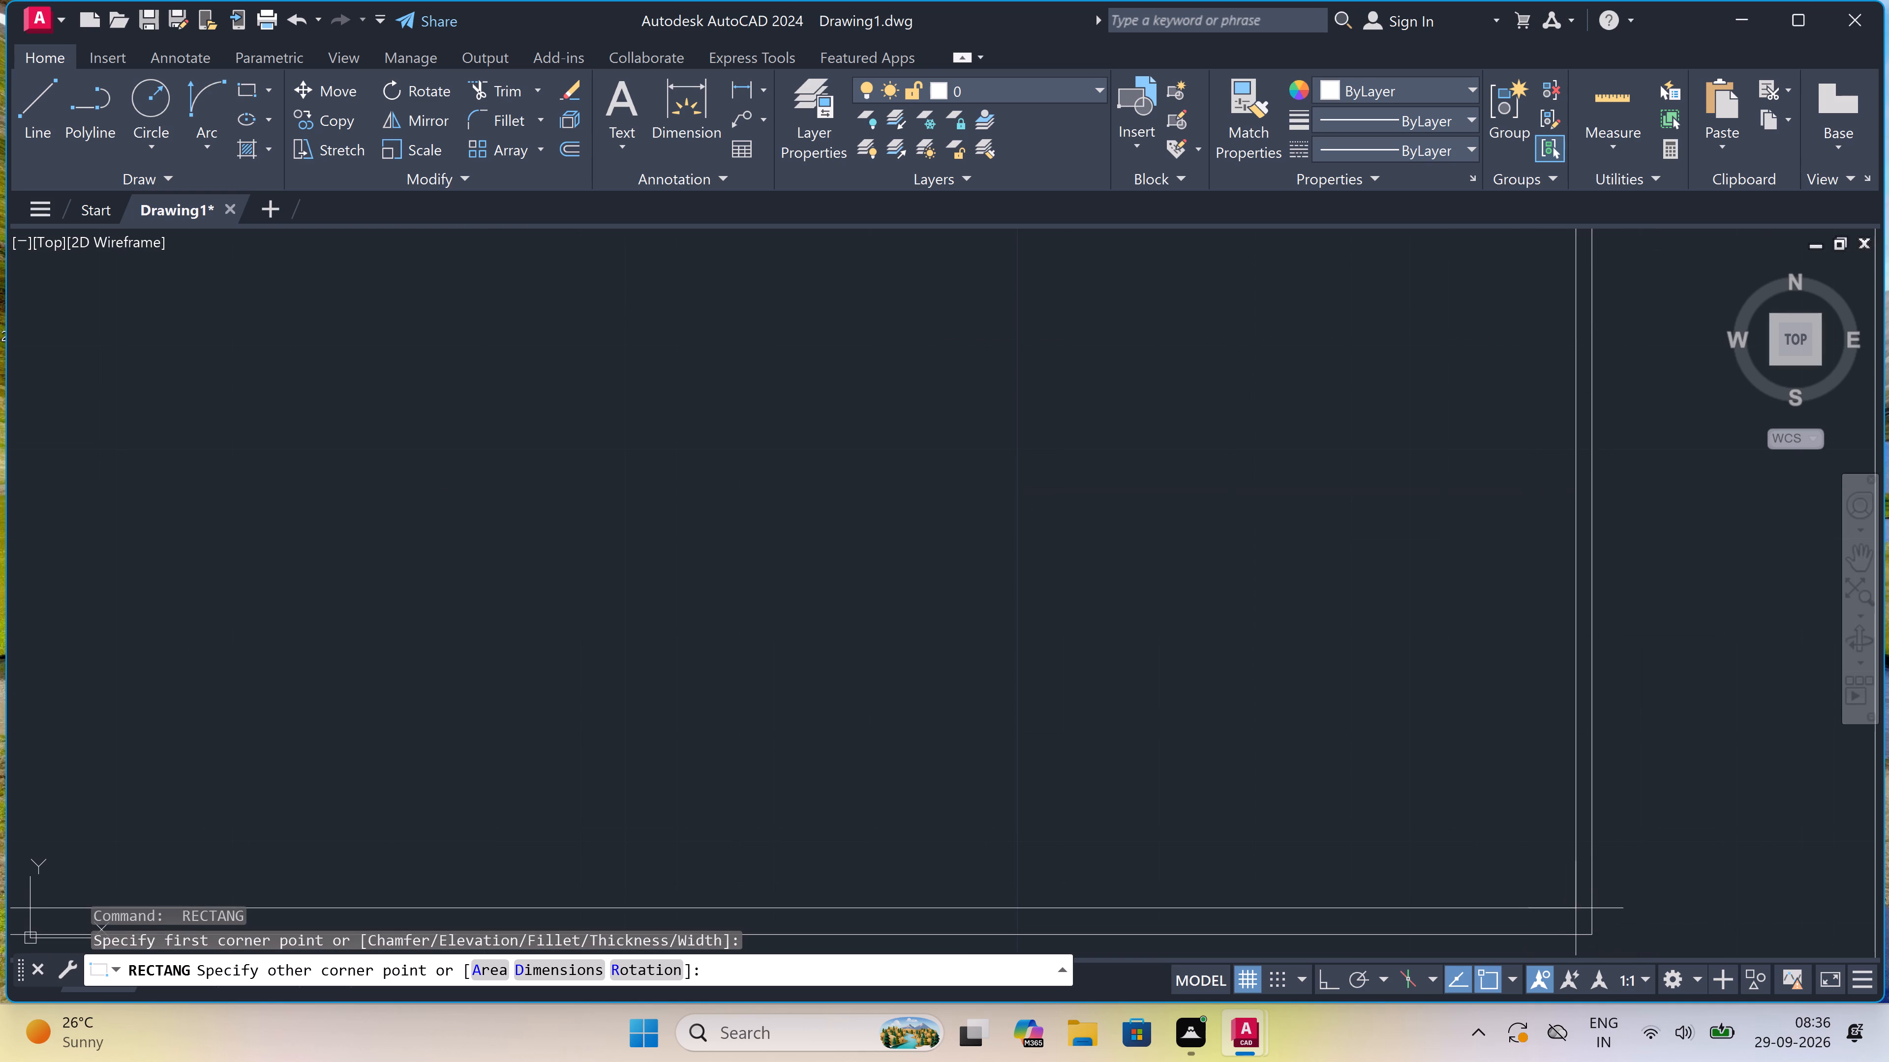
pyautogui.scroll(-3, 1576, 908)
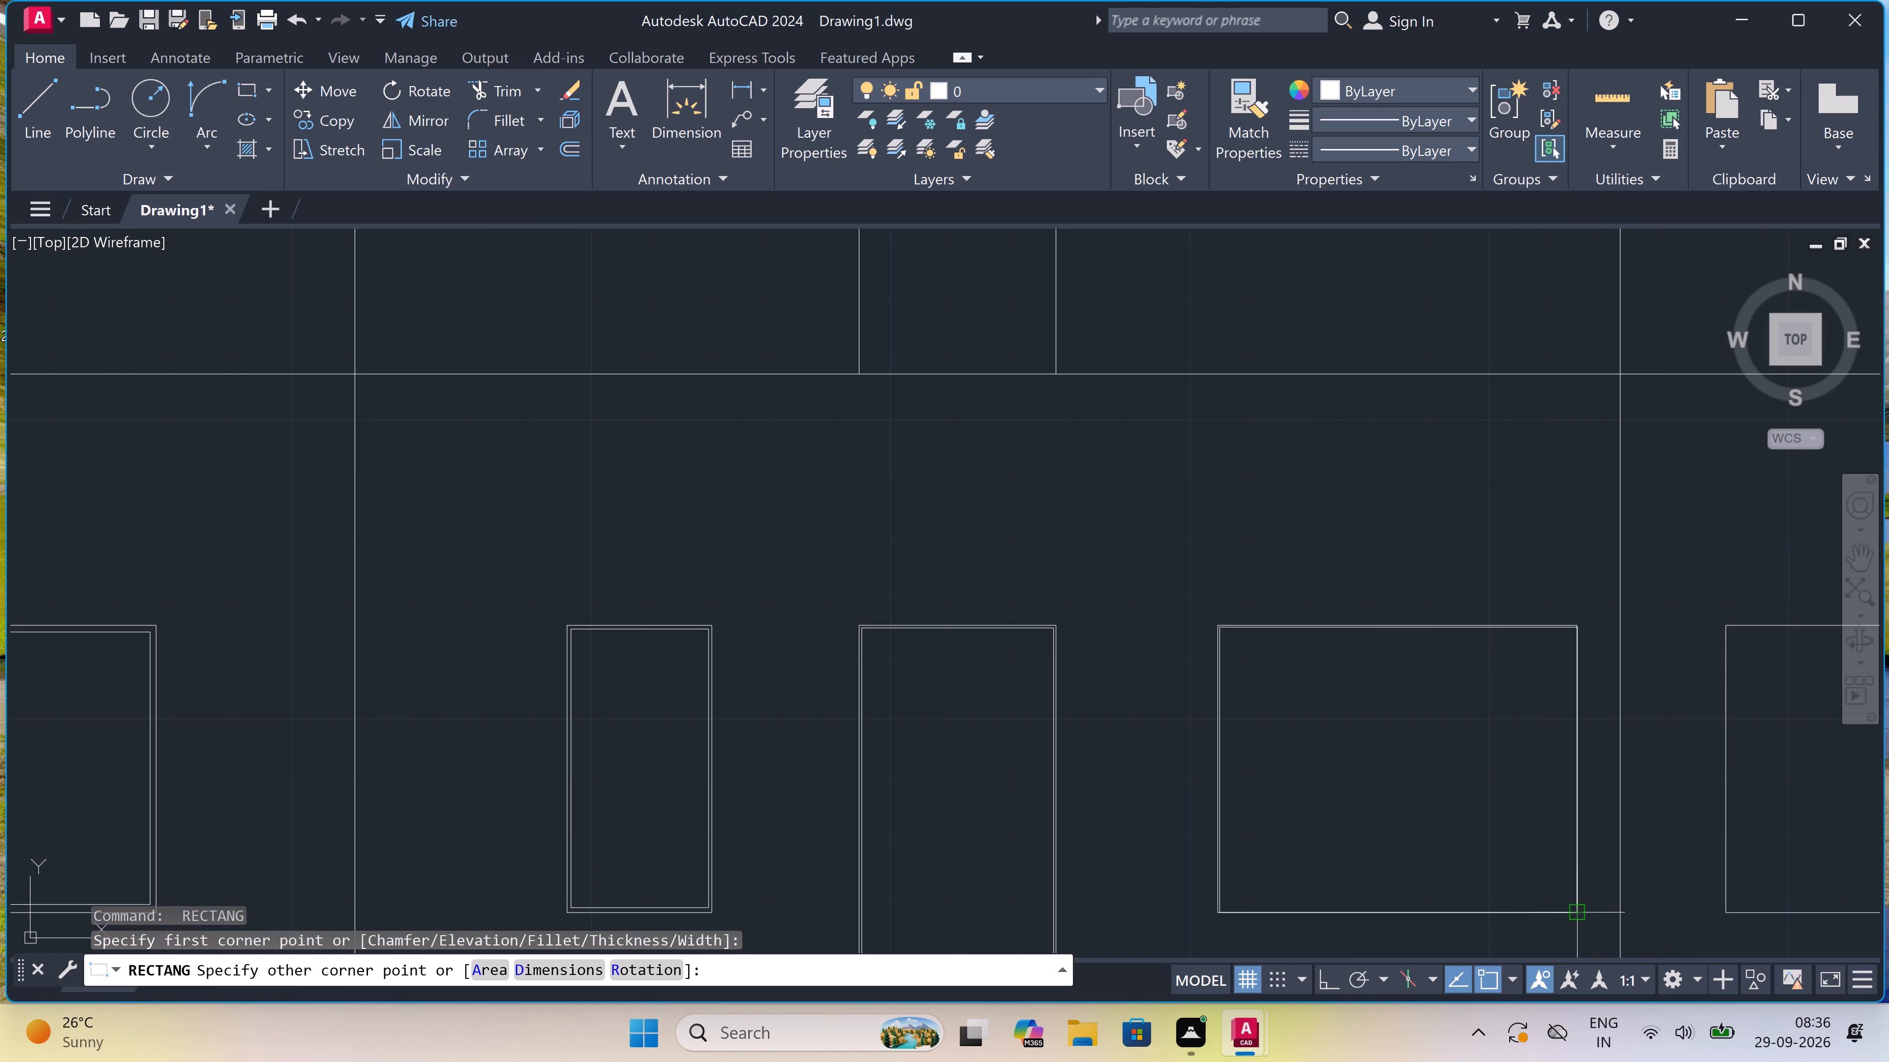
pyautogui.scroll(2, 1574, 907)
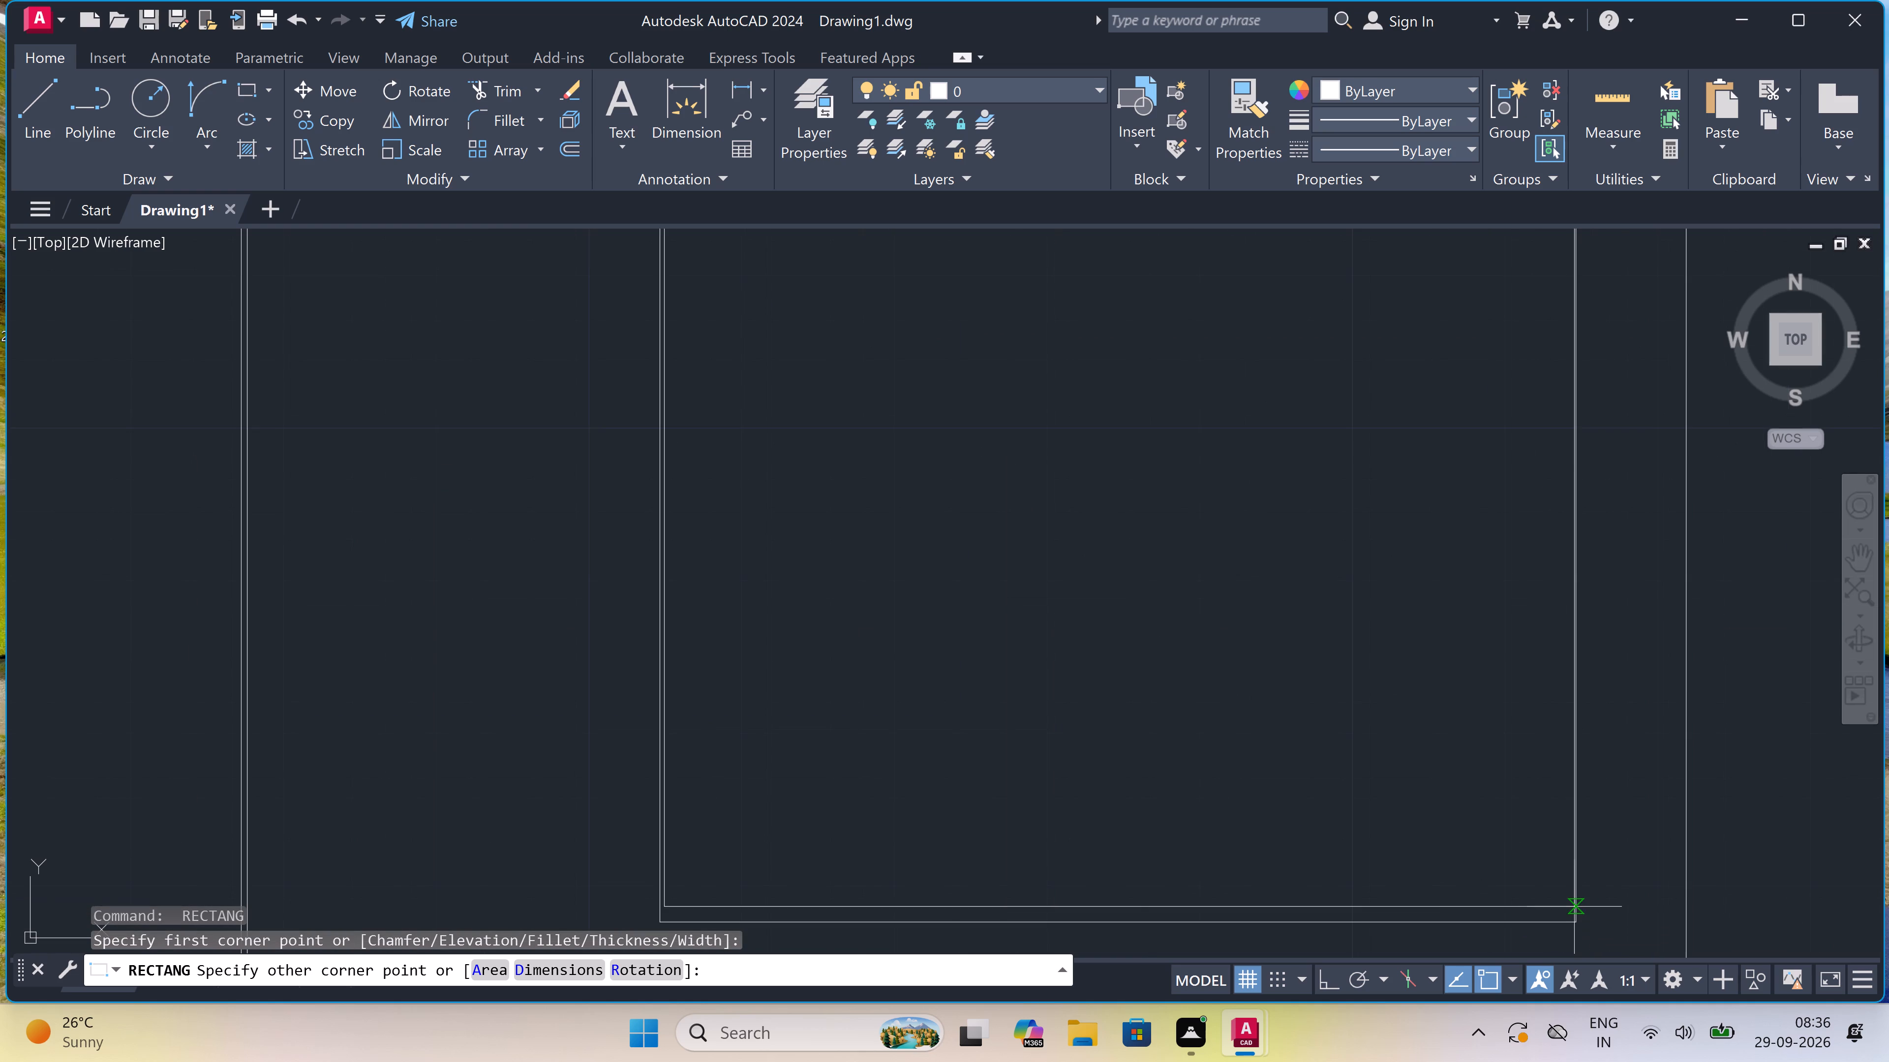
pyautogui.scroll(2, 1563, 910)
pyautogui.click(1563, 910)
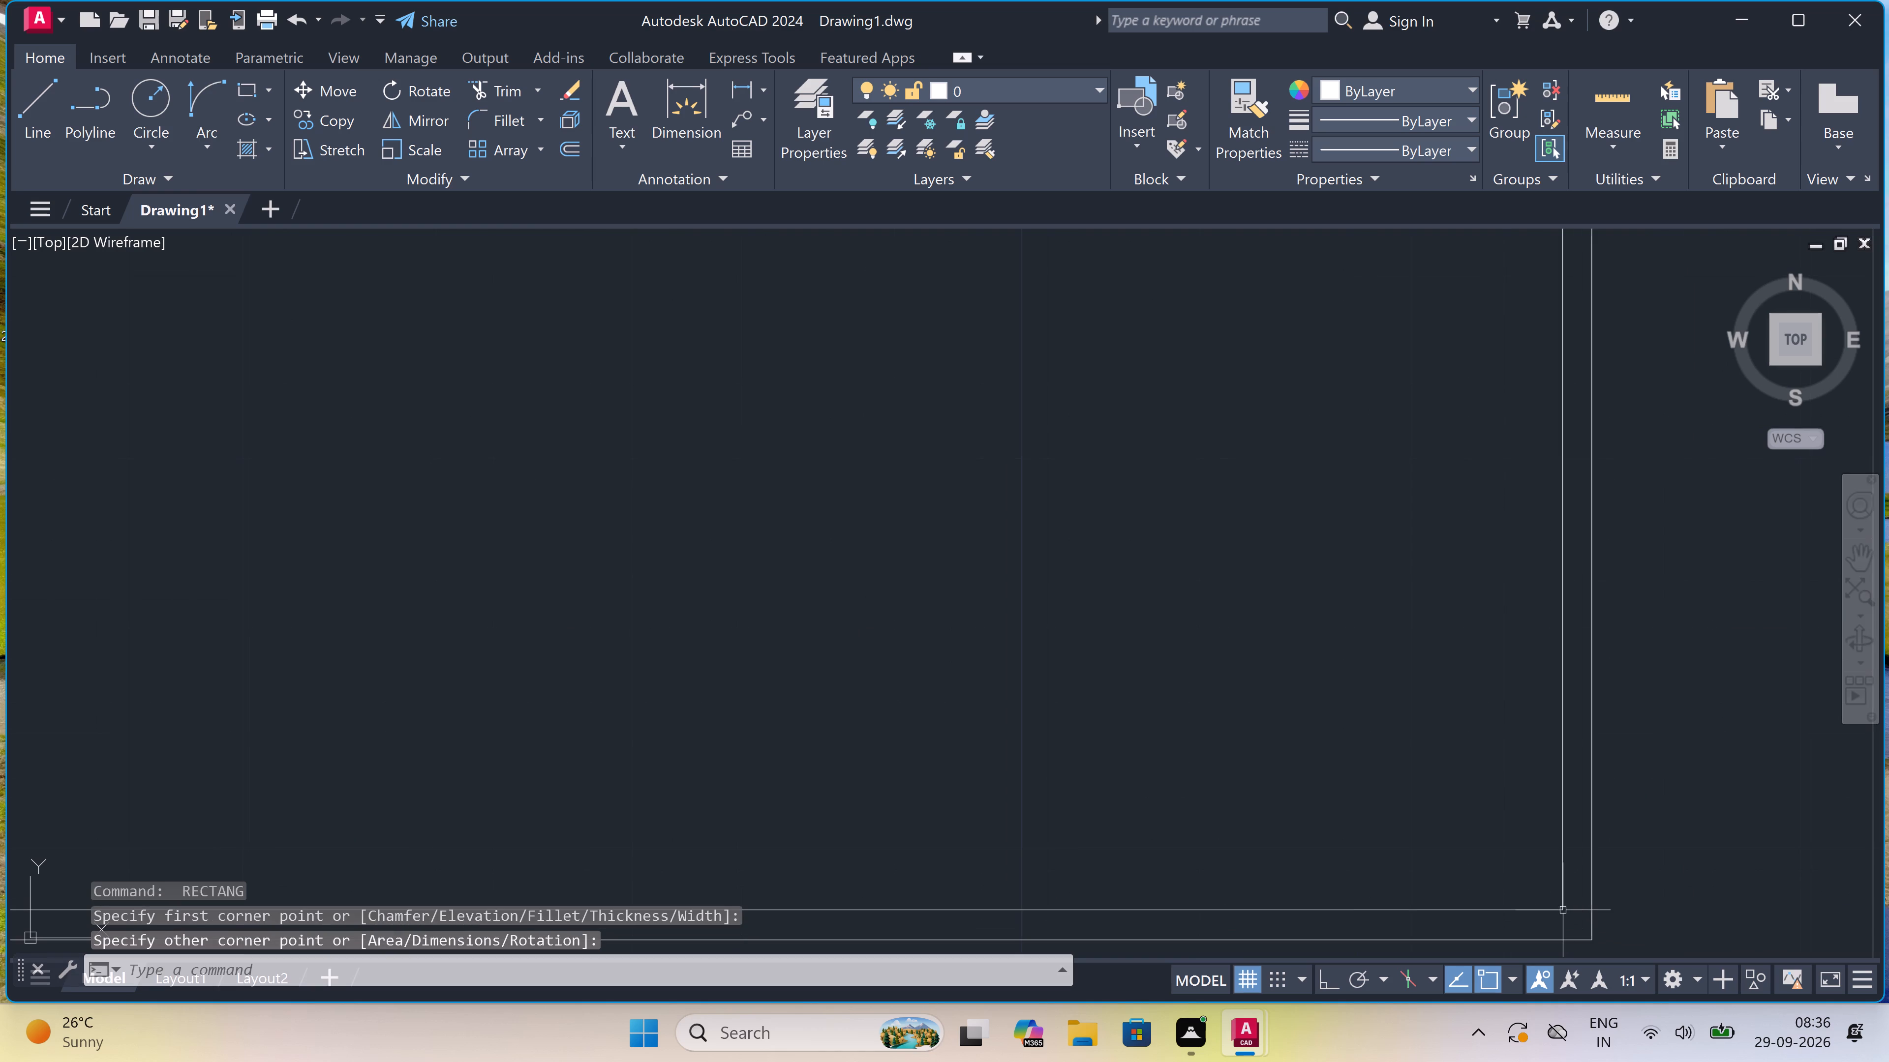
# Draw an inner frame rectangle just inside the ground storey's fourth window from the left, between the wide window and the second door.
pyautogui.scroll(-6, 1263, 834)
pyautogui.scroll(-2, 1080, 759)
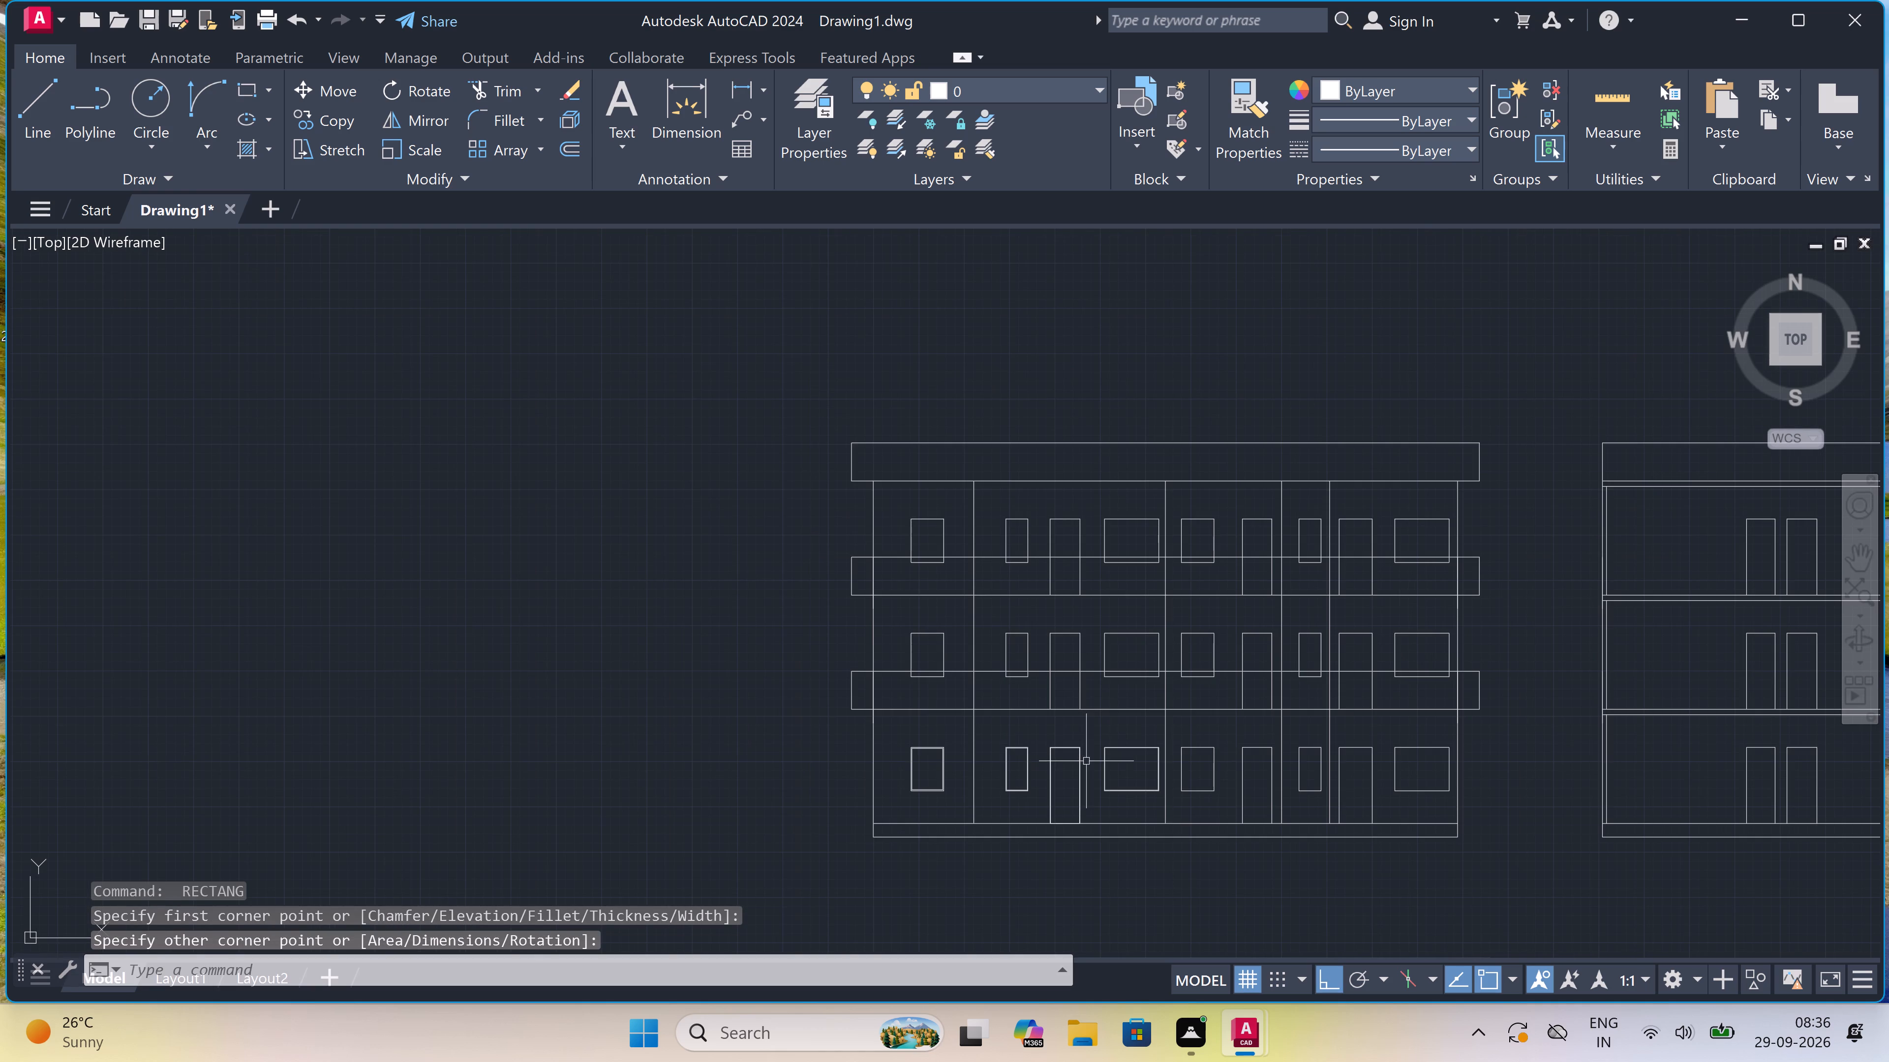
pyautogui.scroll(4, 1221, 788)
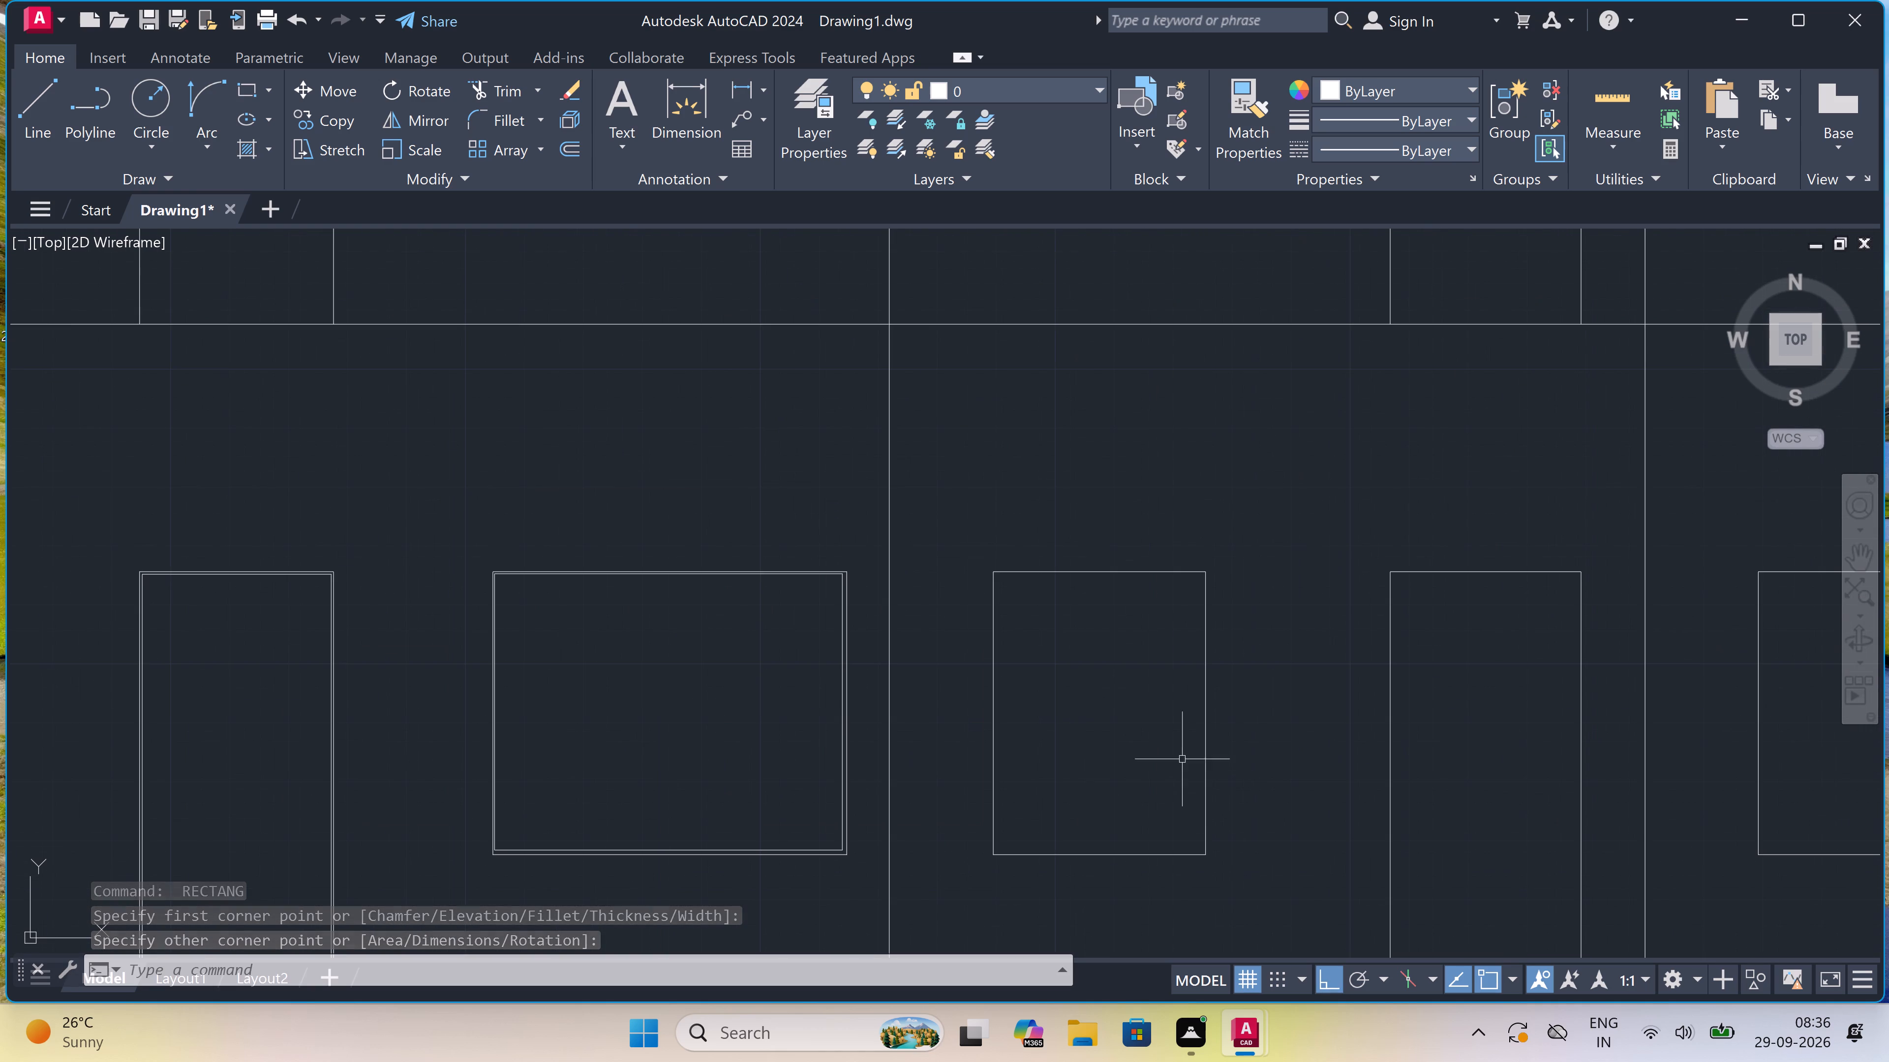
pyautogui.press('space')
pyautogui.scroll(2, 1079, 622)
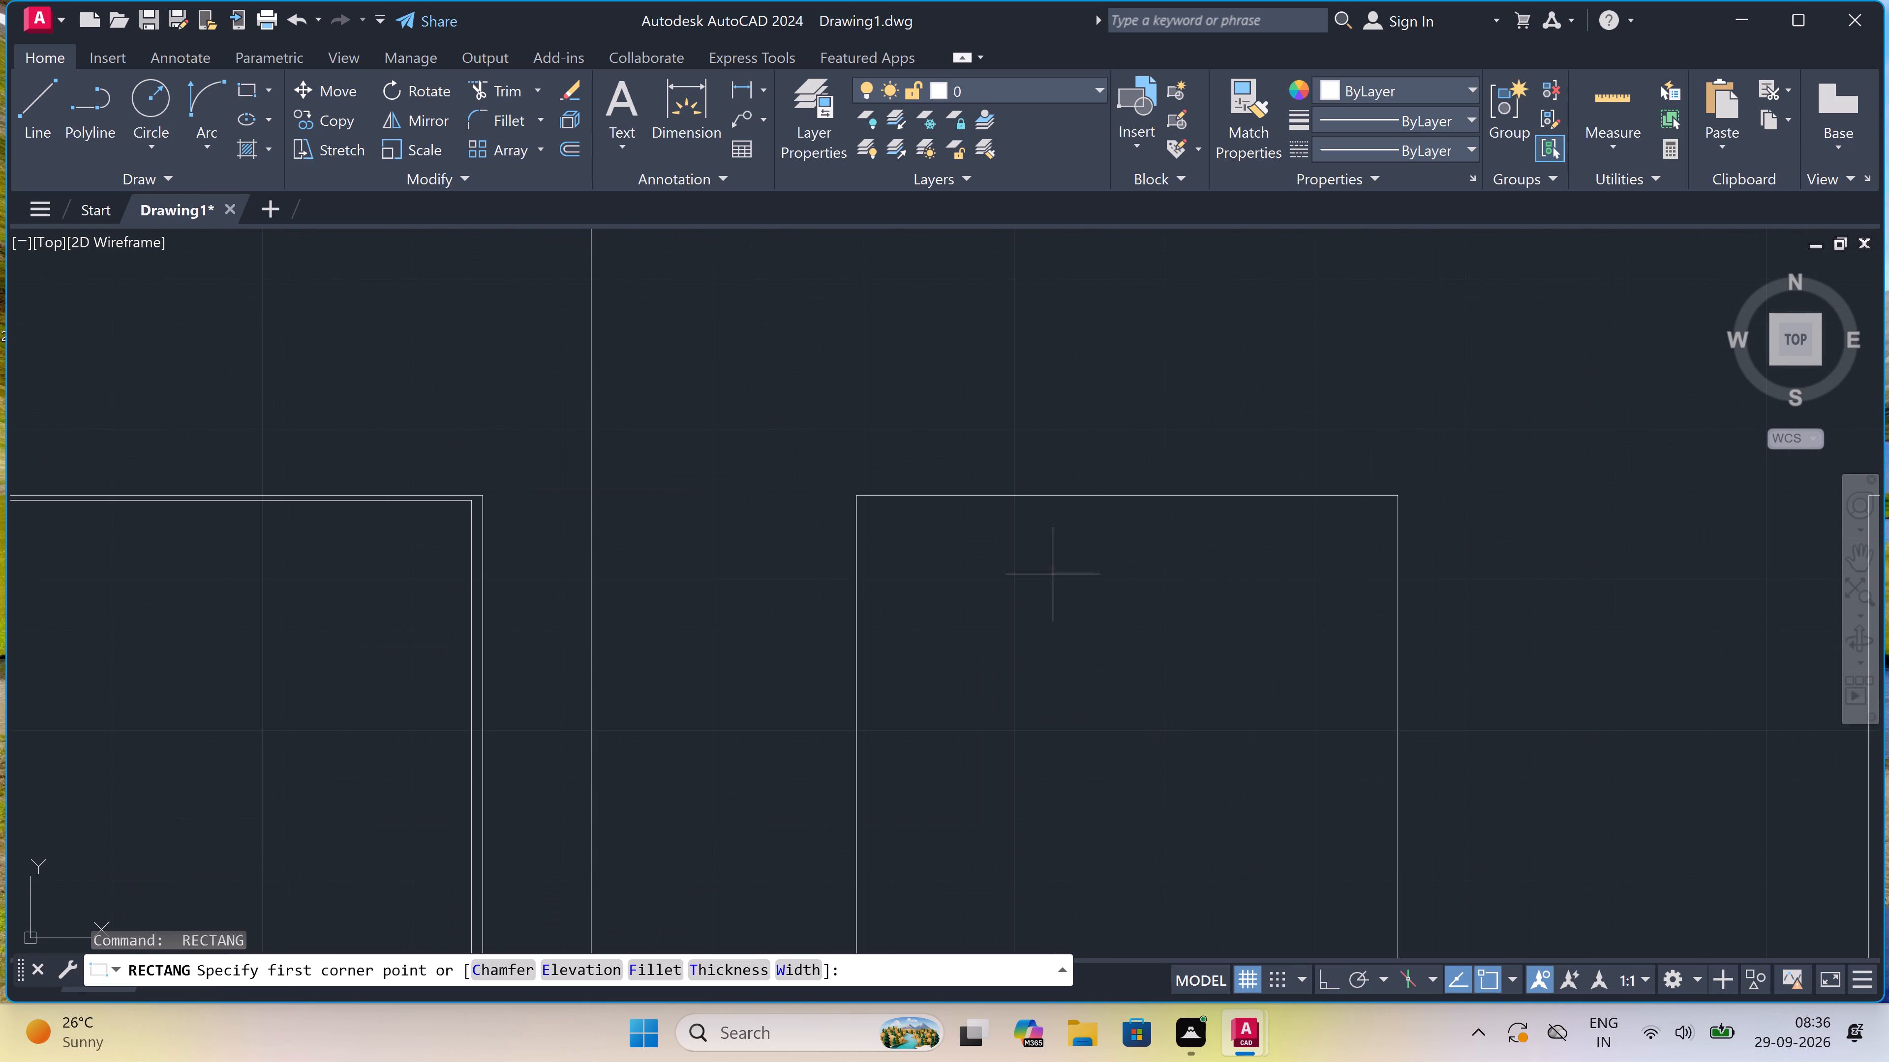
pyautogui.scroll(2, 863, 515)
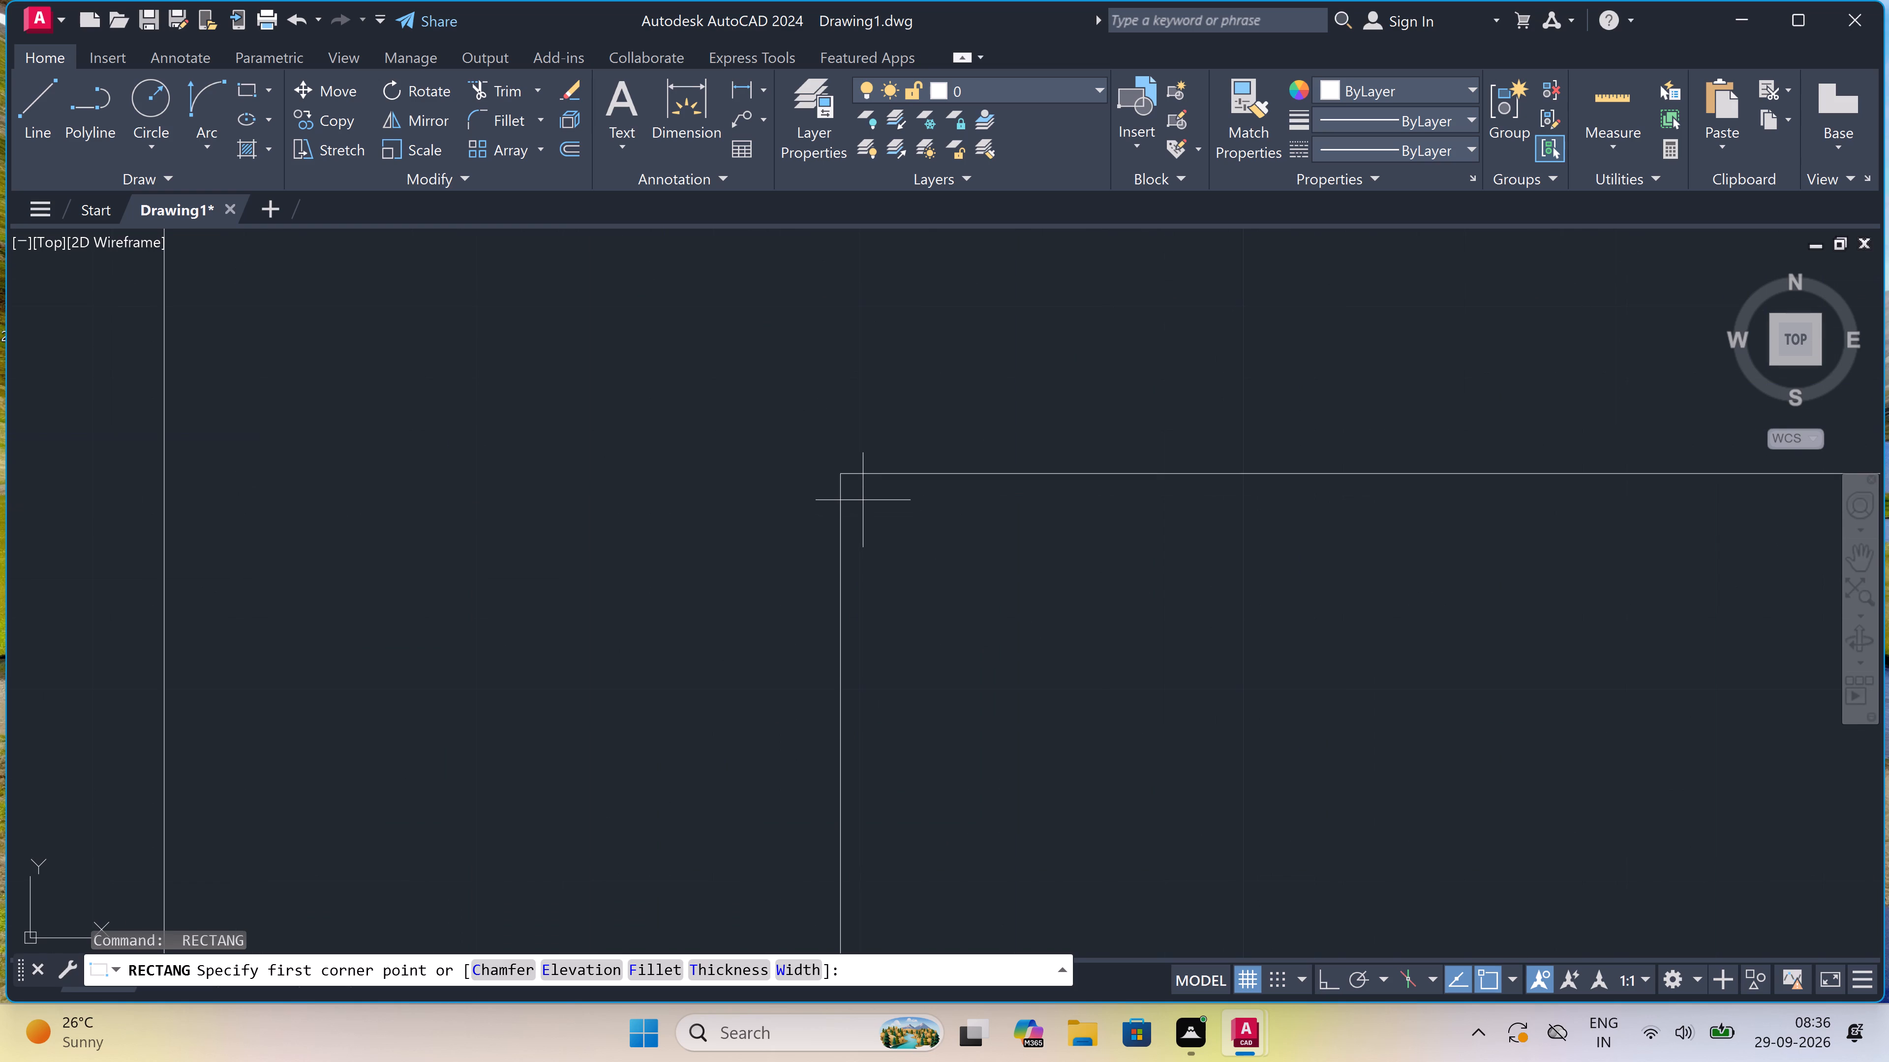
pyautogui.click(862, 500)
pyautogui.scroll(-5, 1036, 685)
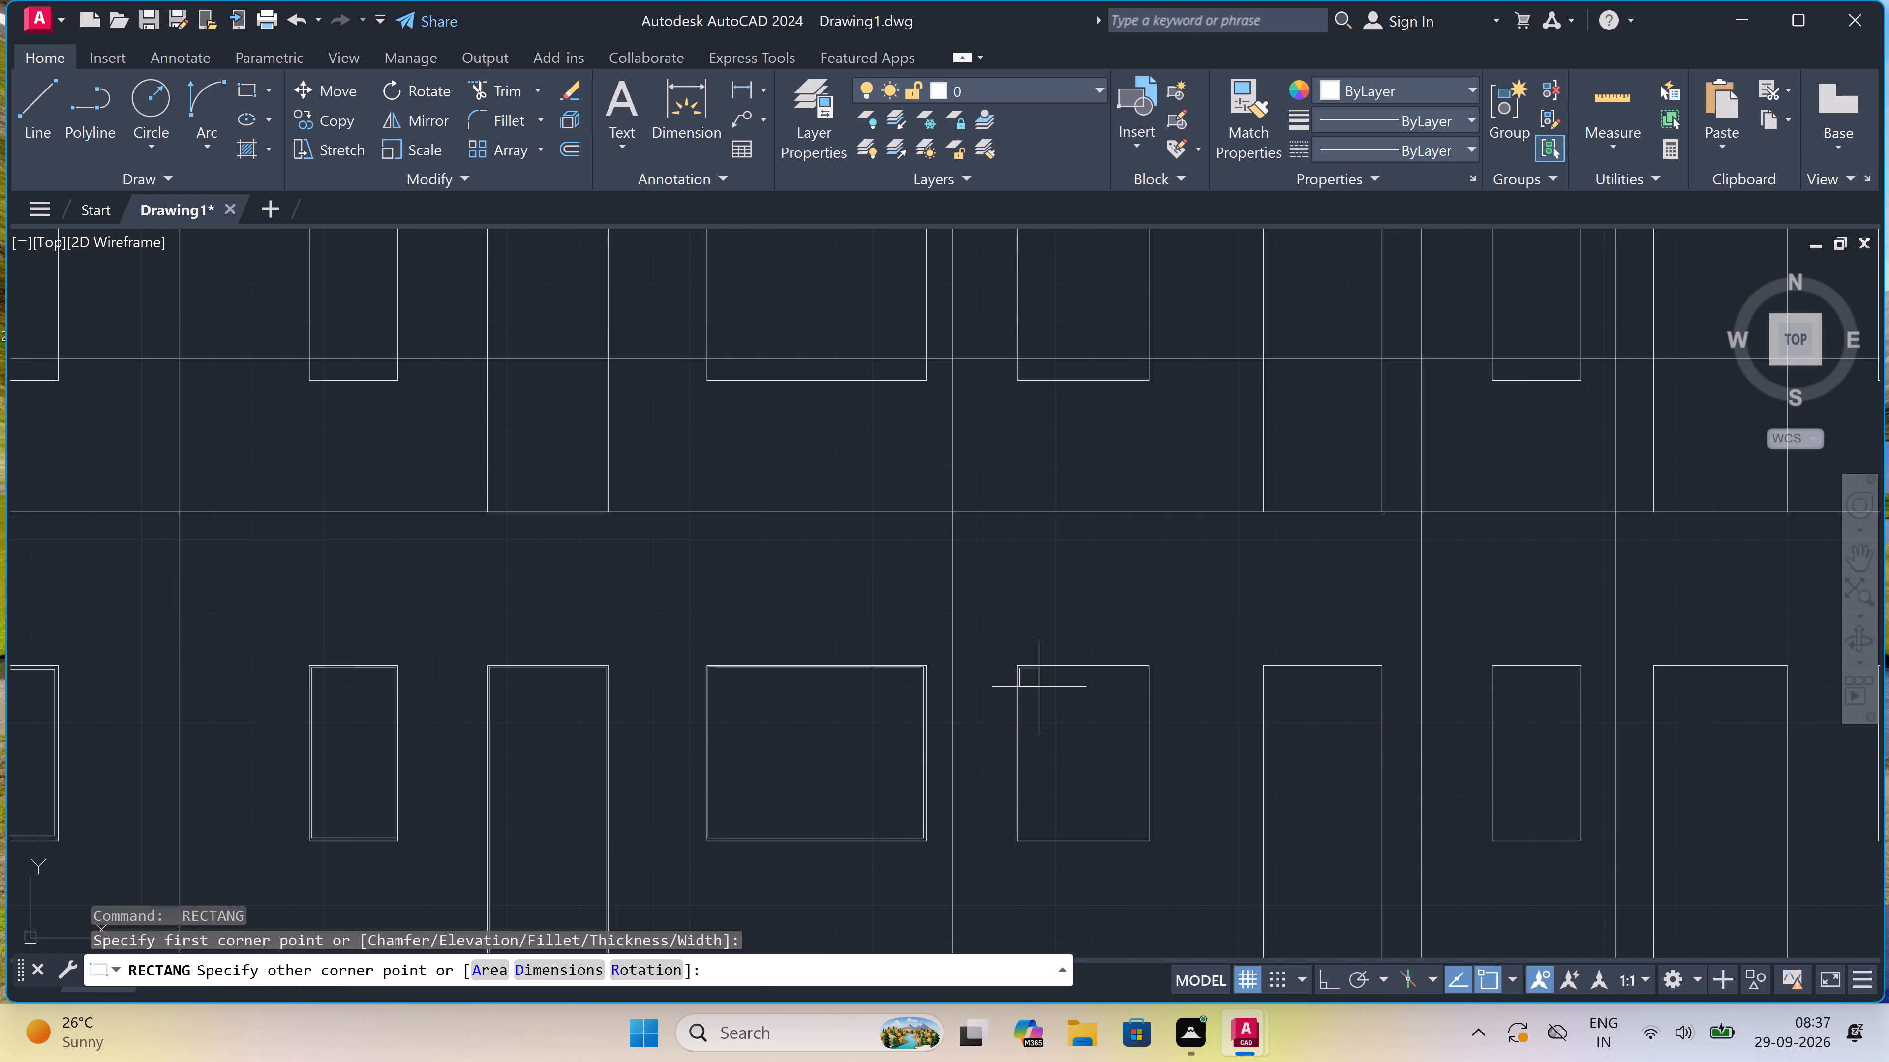
pyautogui.scroll(2, 1148, 815)
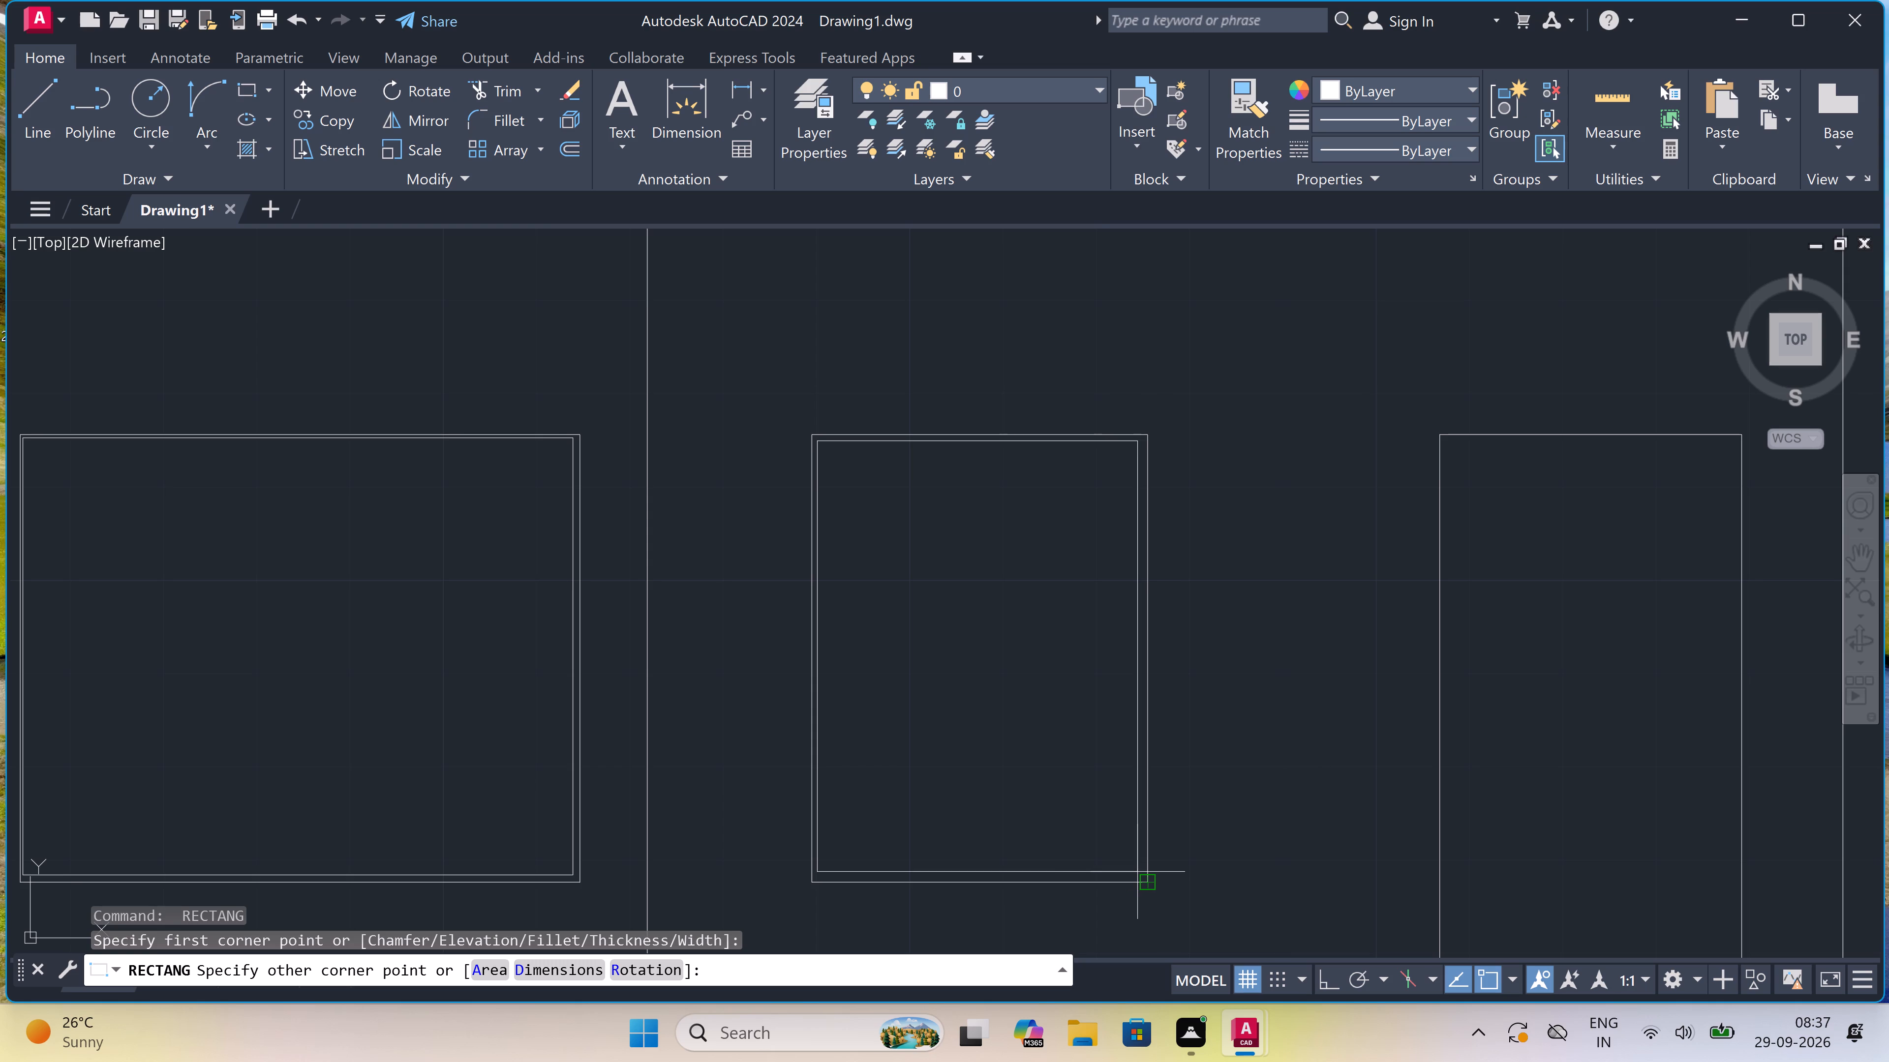
pyautogui.scroll(3, 1138, 870)
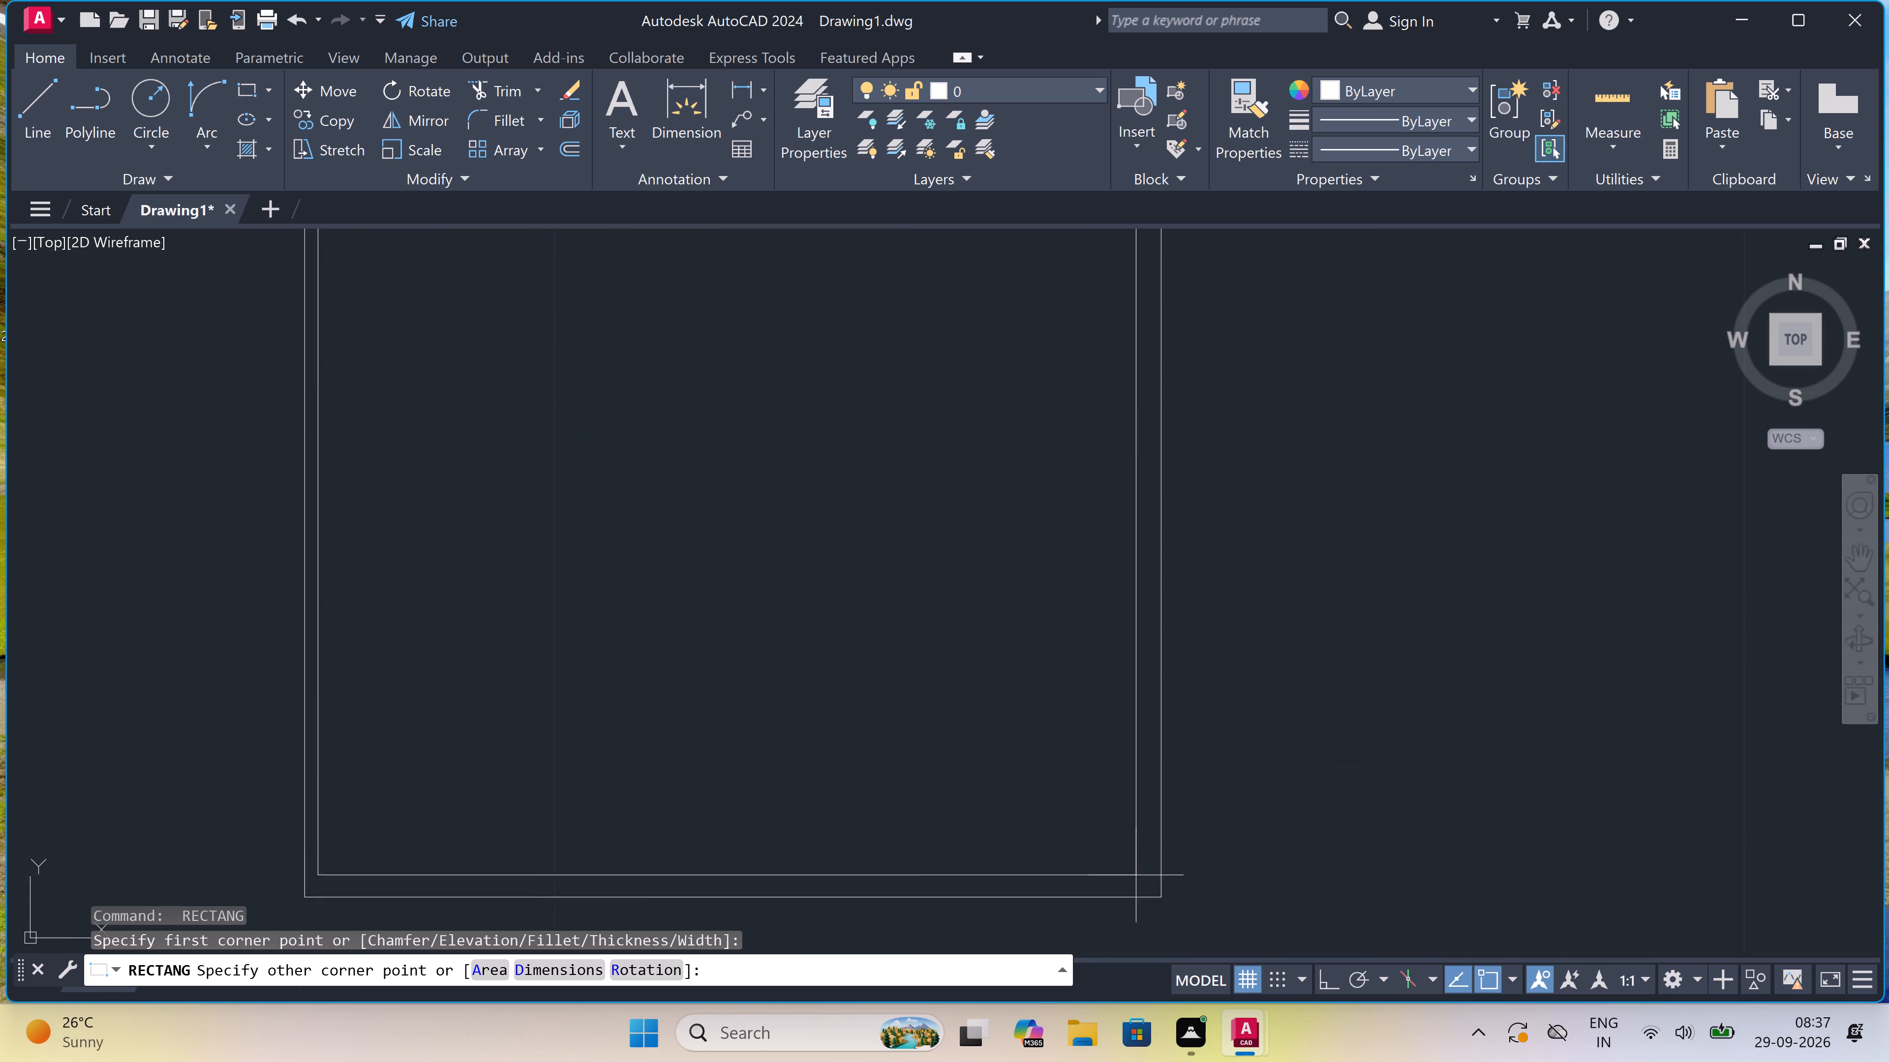
pyautogui.click(1149, 881)
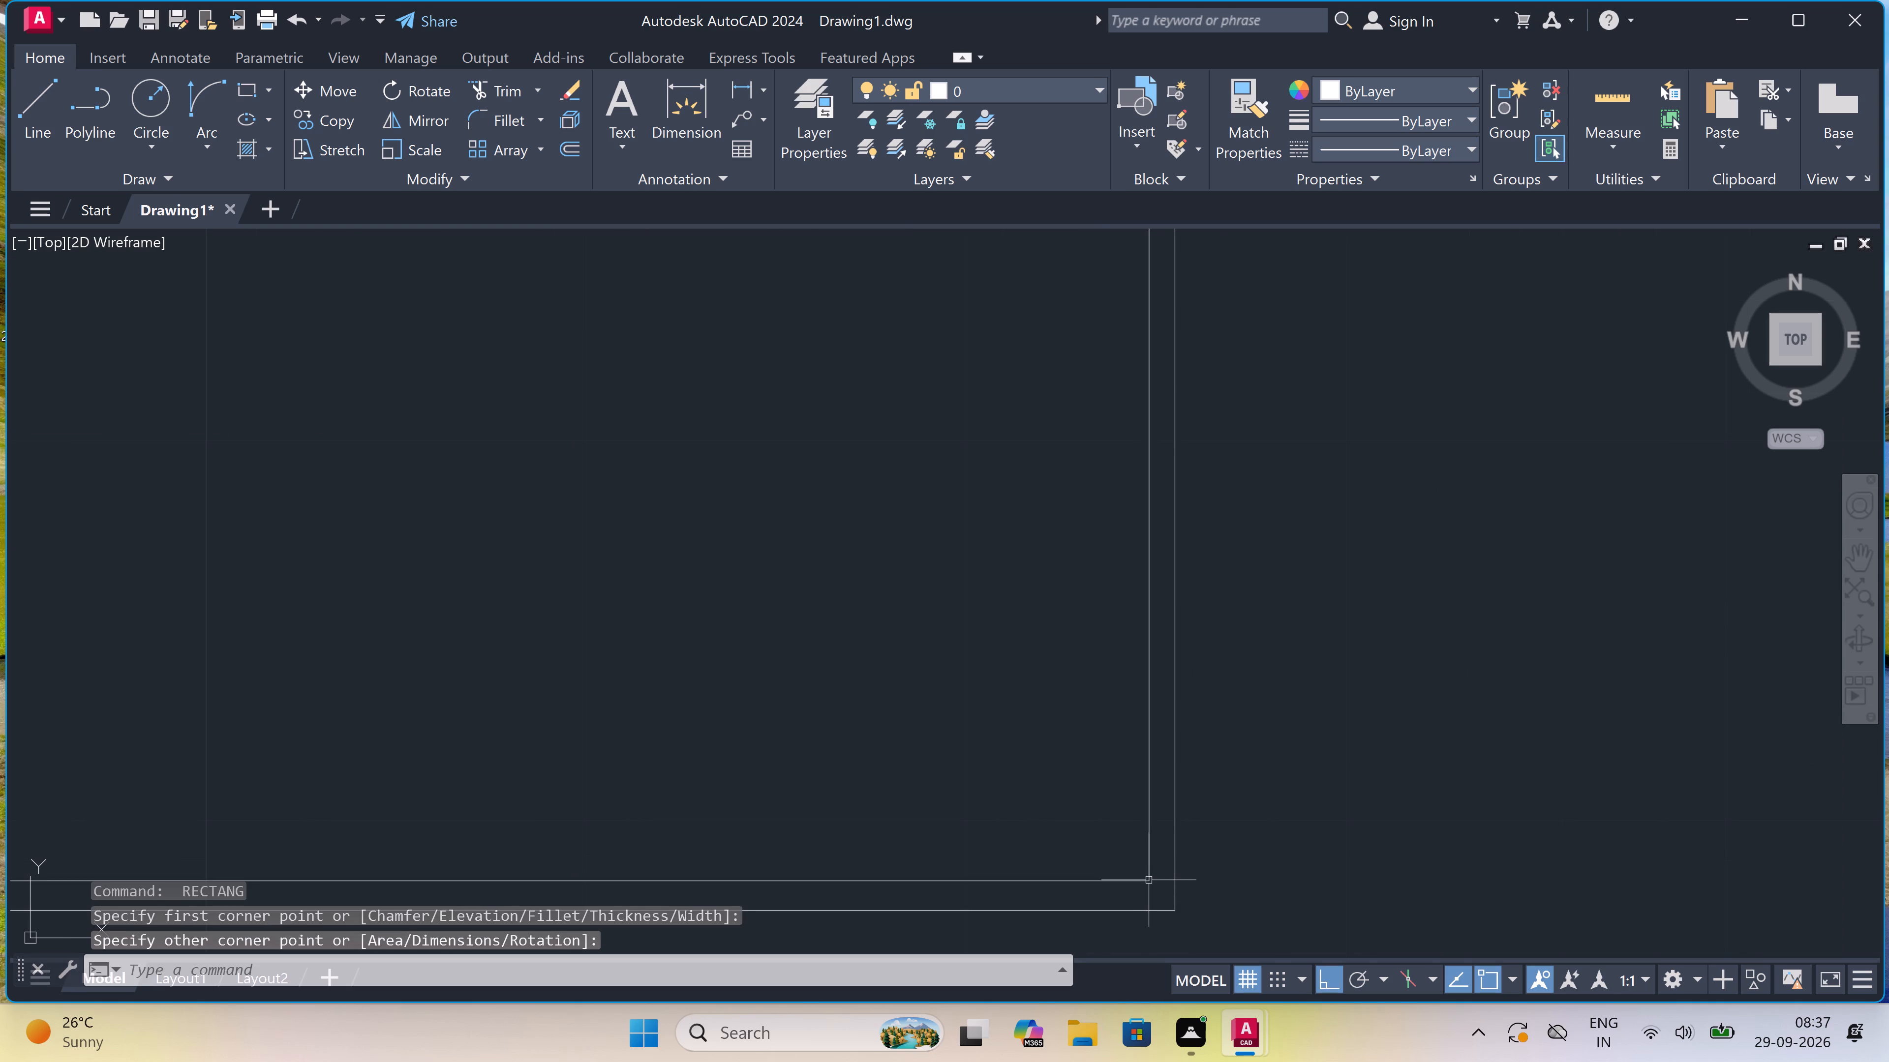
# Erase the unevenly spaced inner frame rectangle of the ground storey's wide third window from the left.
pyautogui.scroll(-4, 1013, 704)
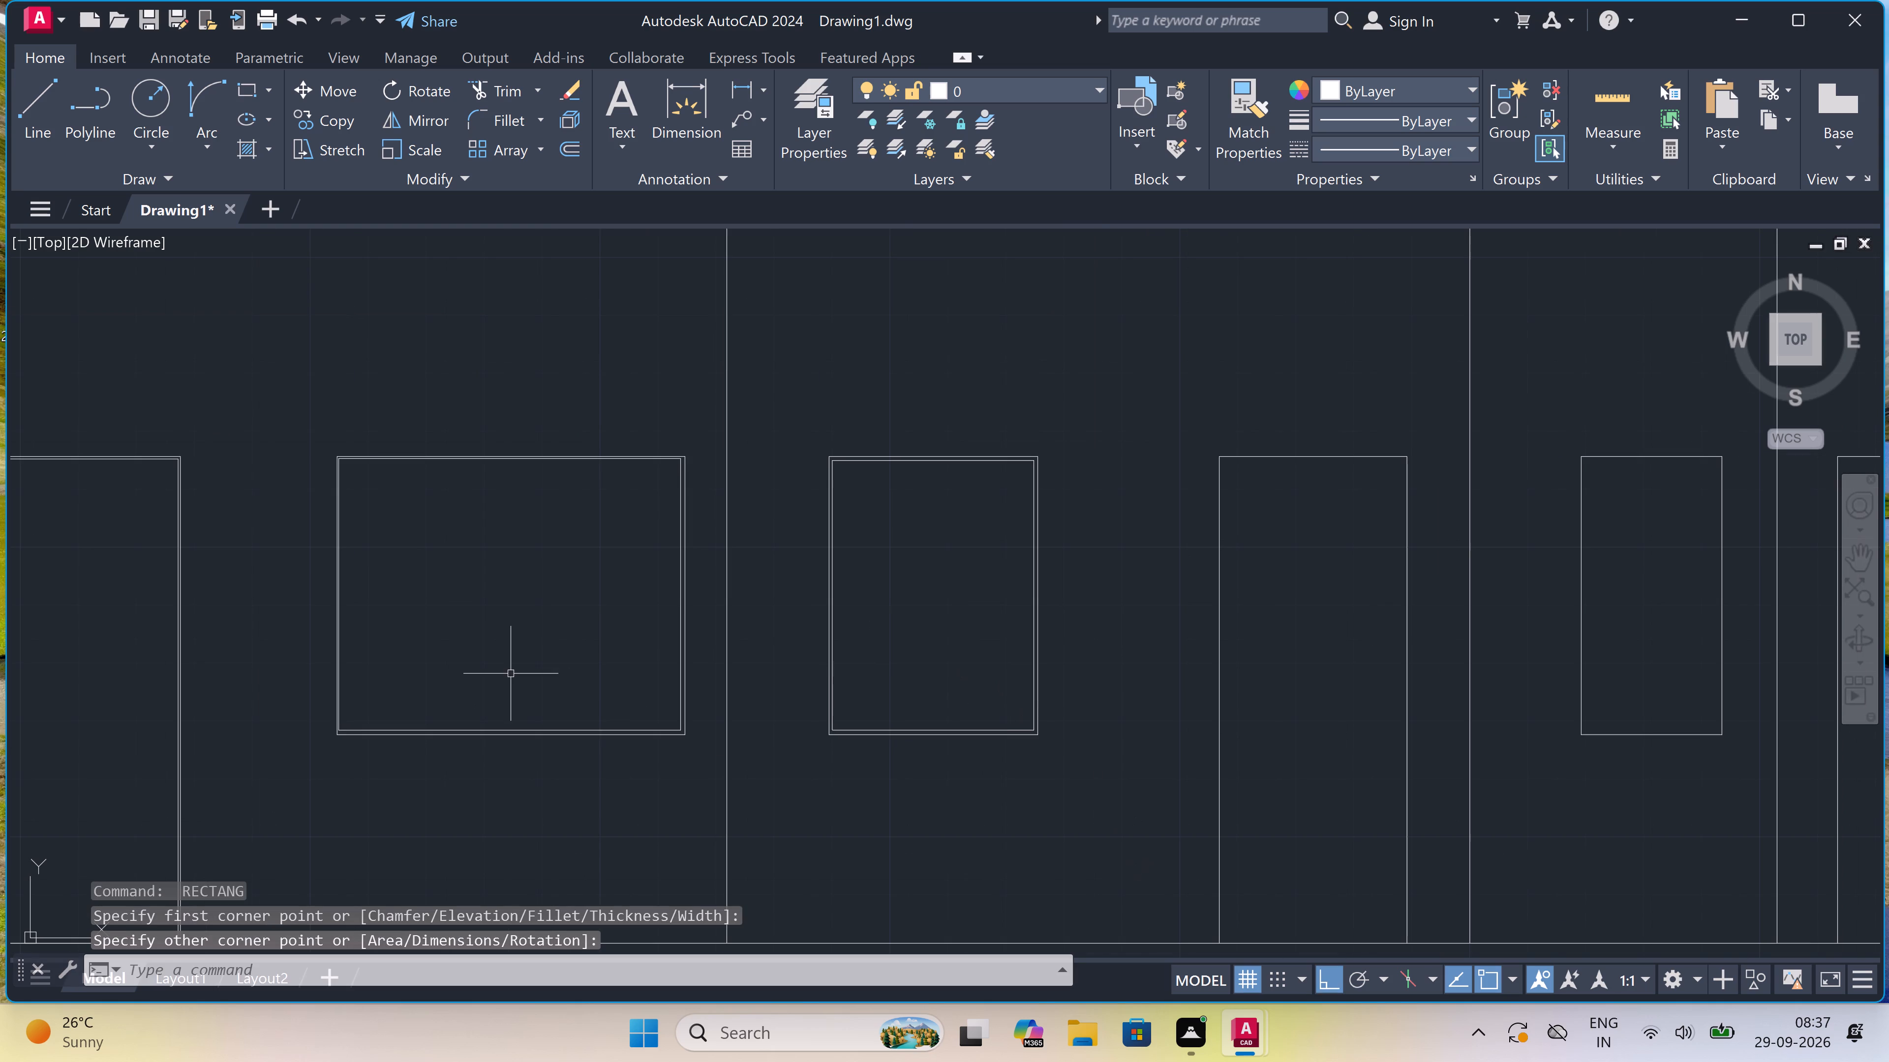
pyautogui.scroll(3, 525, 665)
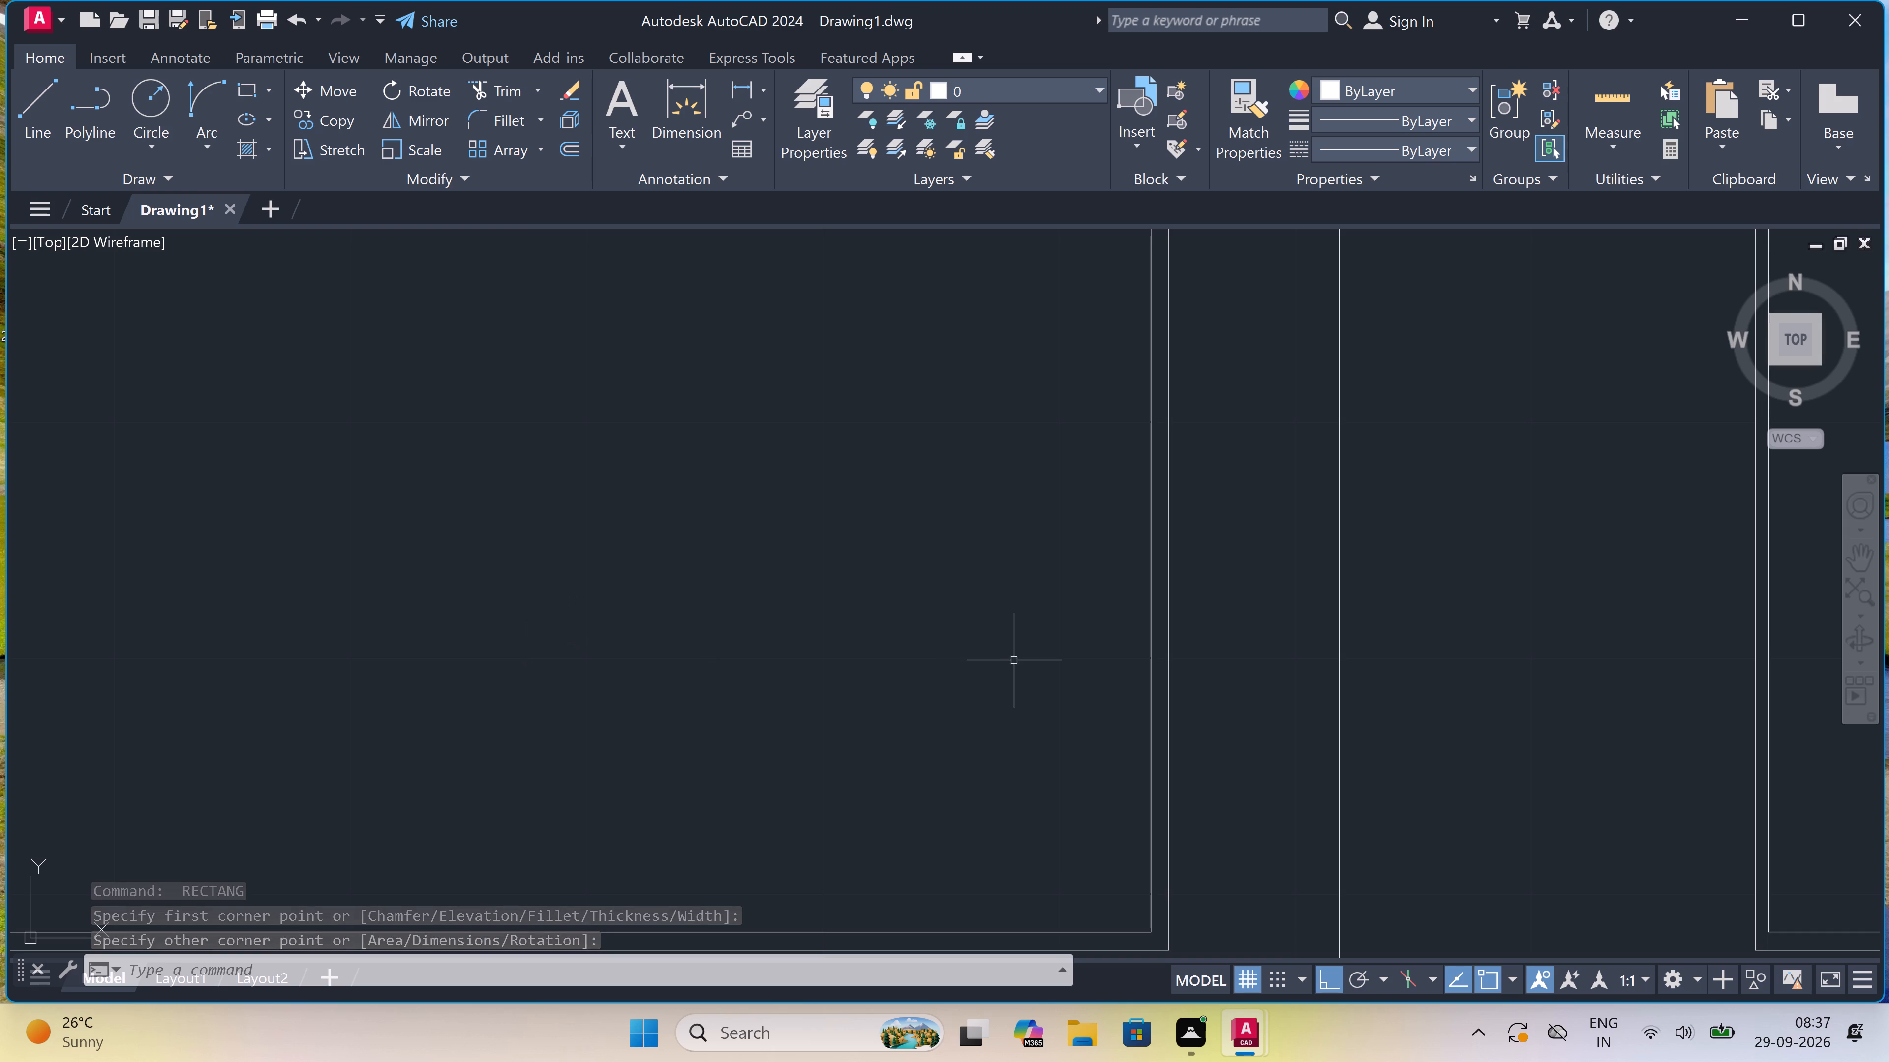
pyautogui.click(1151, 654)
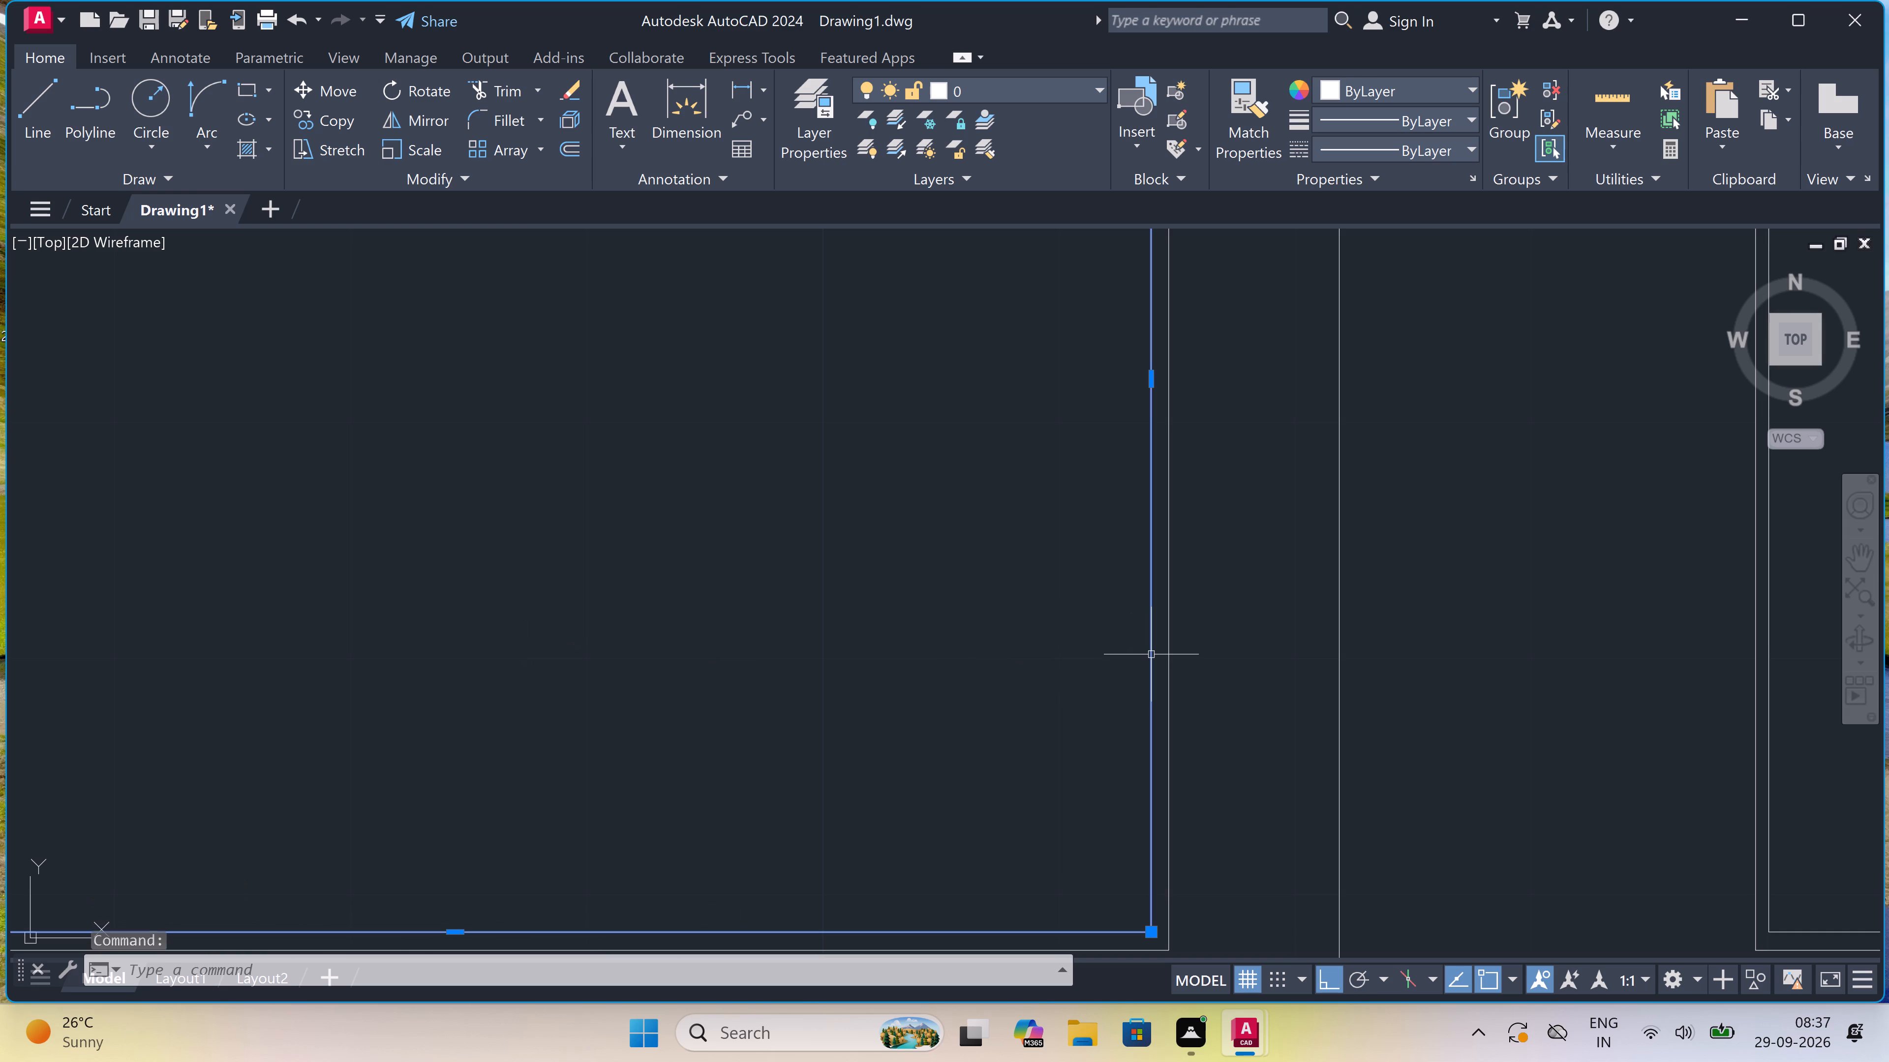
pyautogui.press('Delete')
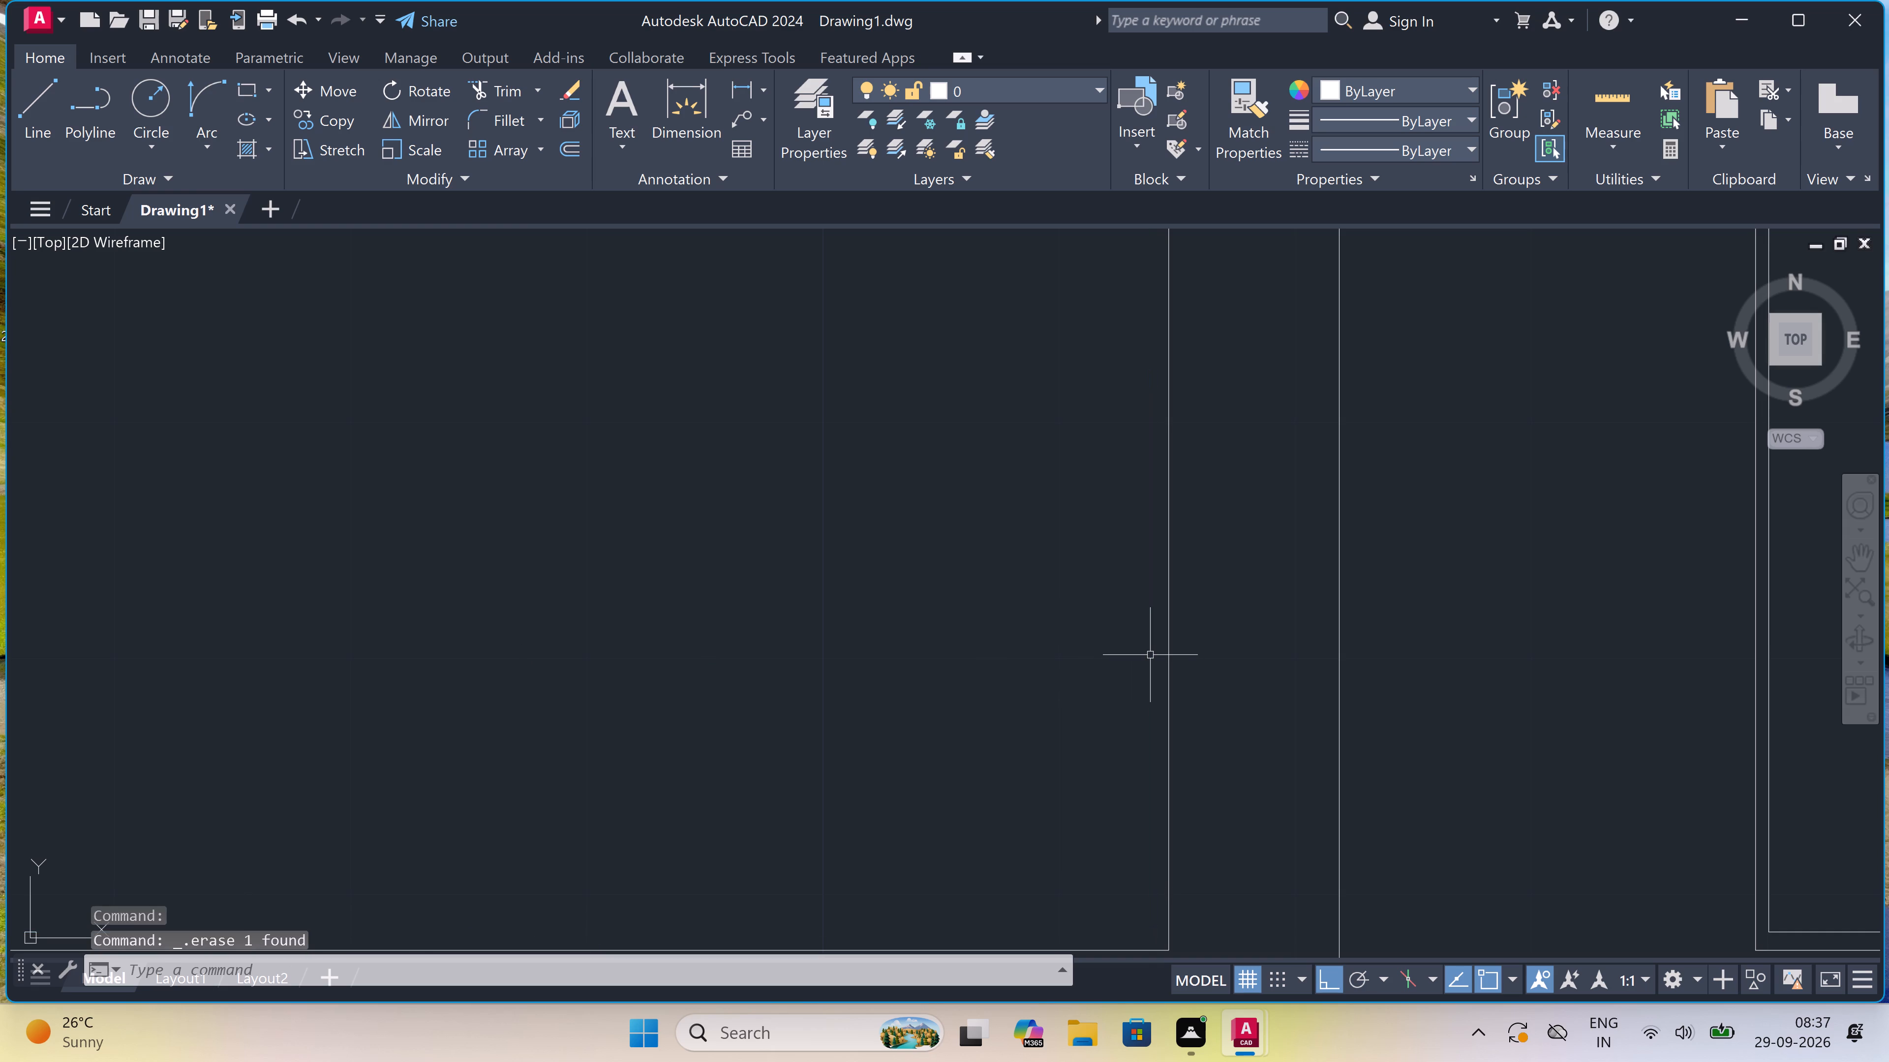
# Draw a new inner frame rectangle inside the ground storey's wide third window, with an even gap to the outline on all sides.
pyautogui.scroll(-5, 905, 631)
pyautogui.scroll(3, 843, 594)
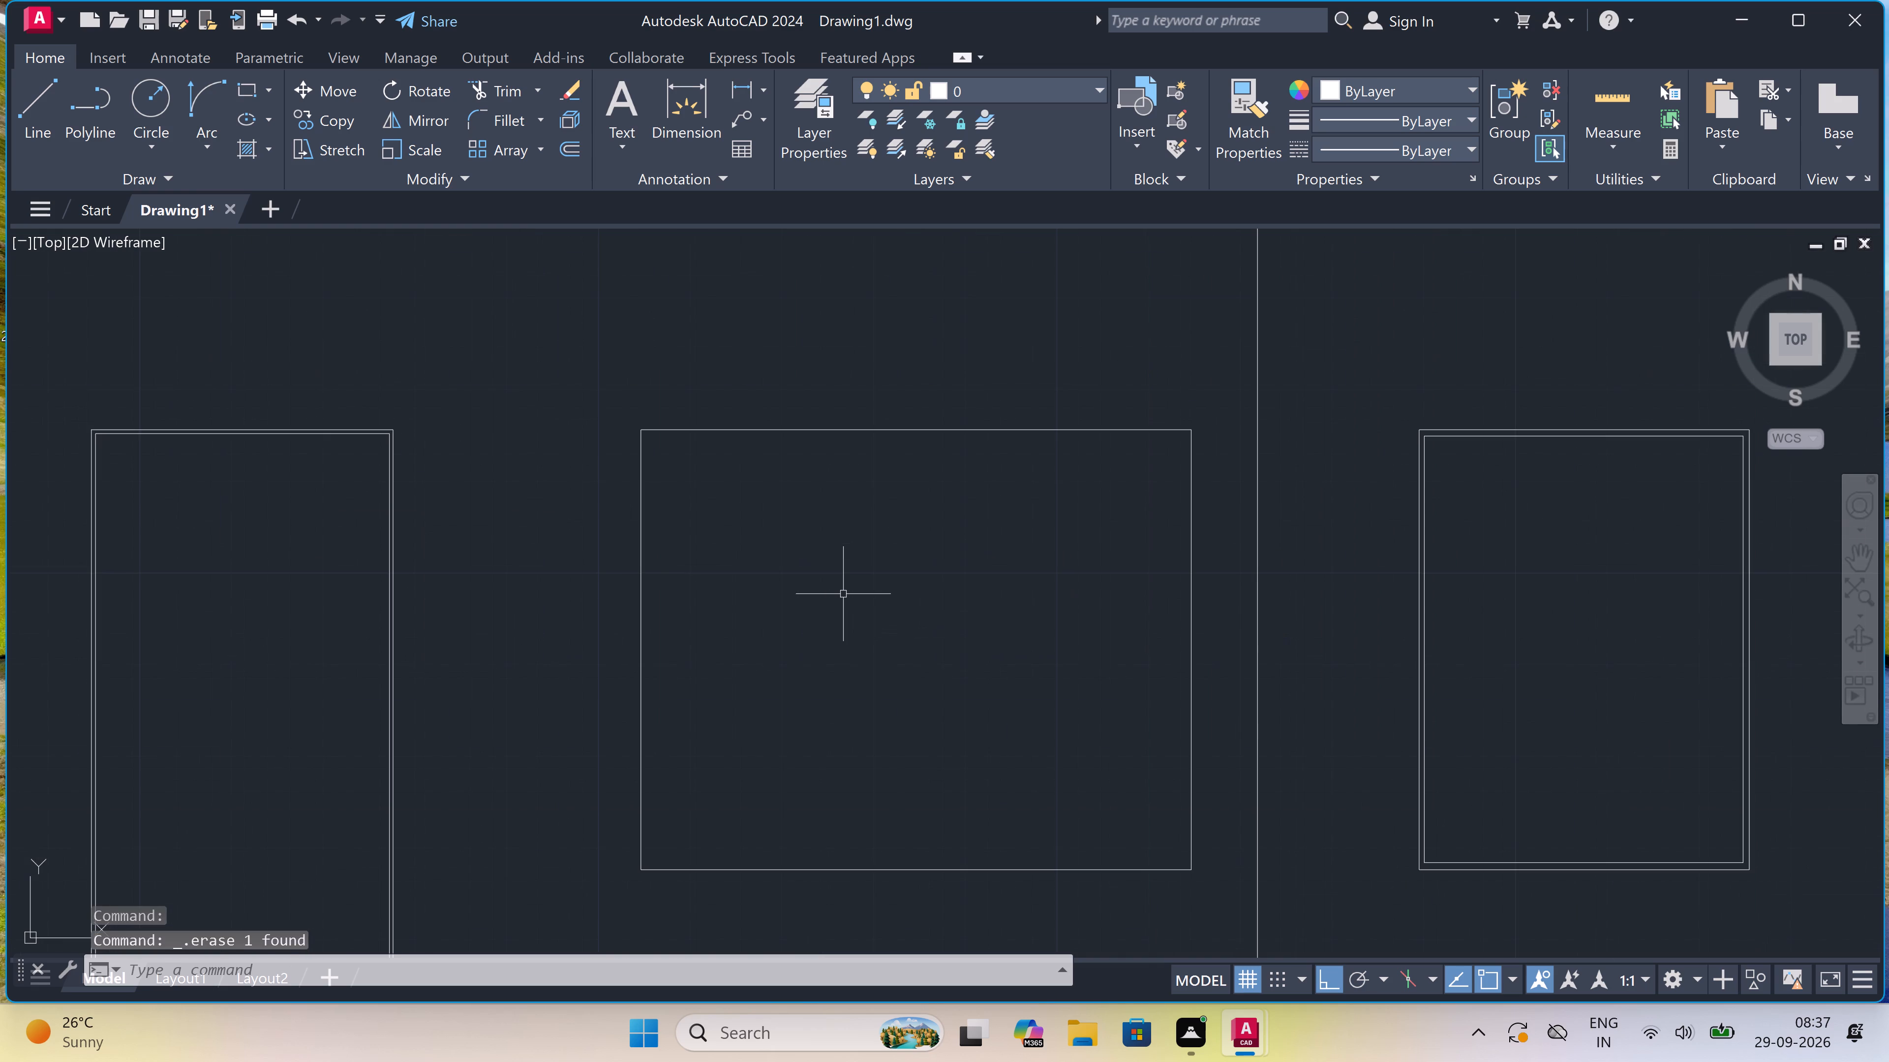
pyautogui.write('re')
pyautogui.press('c')
pyautogui.press('space')
pyautogui.scroll(2, 646, 453)
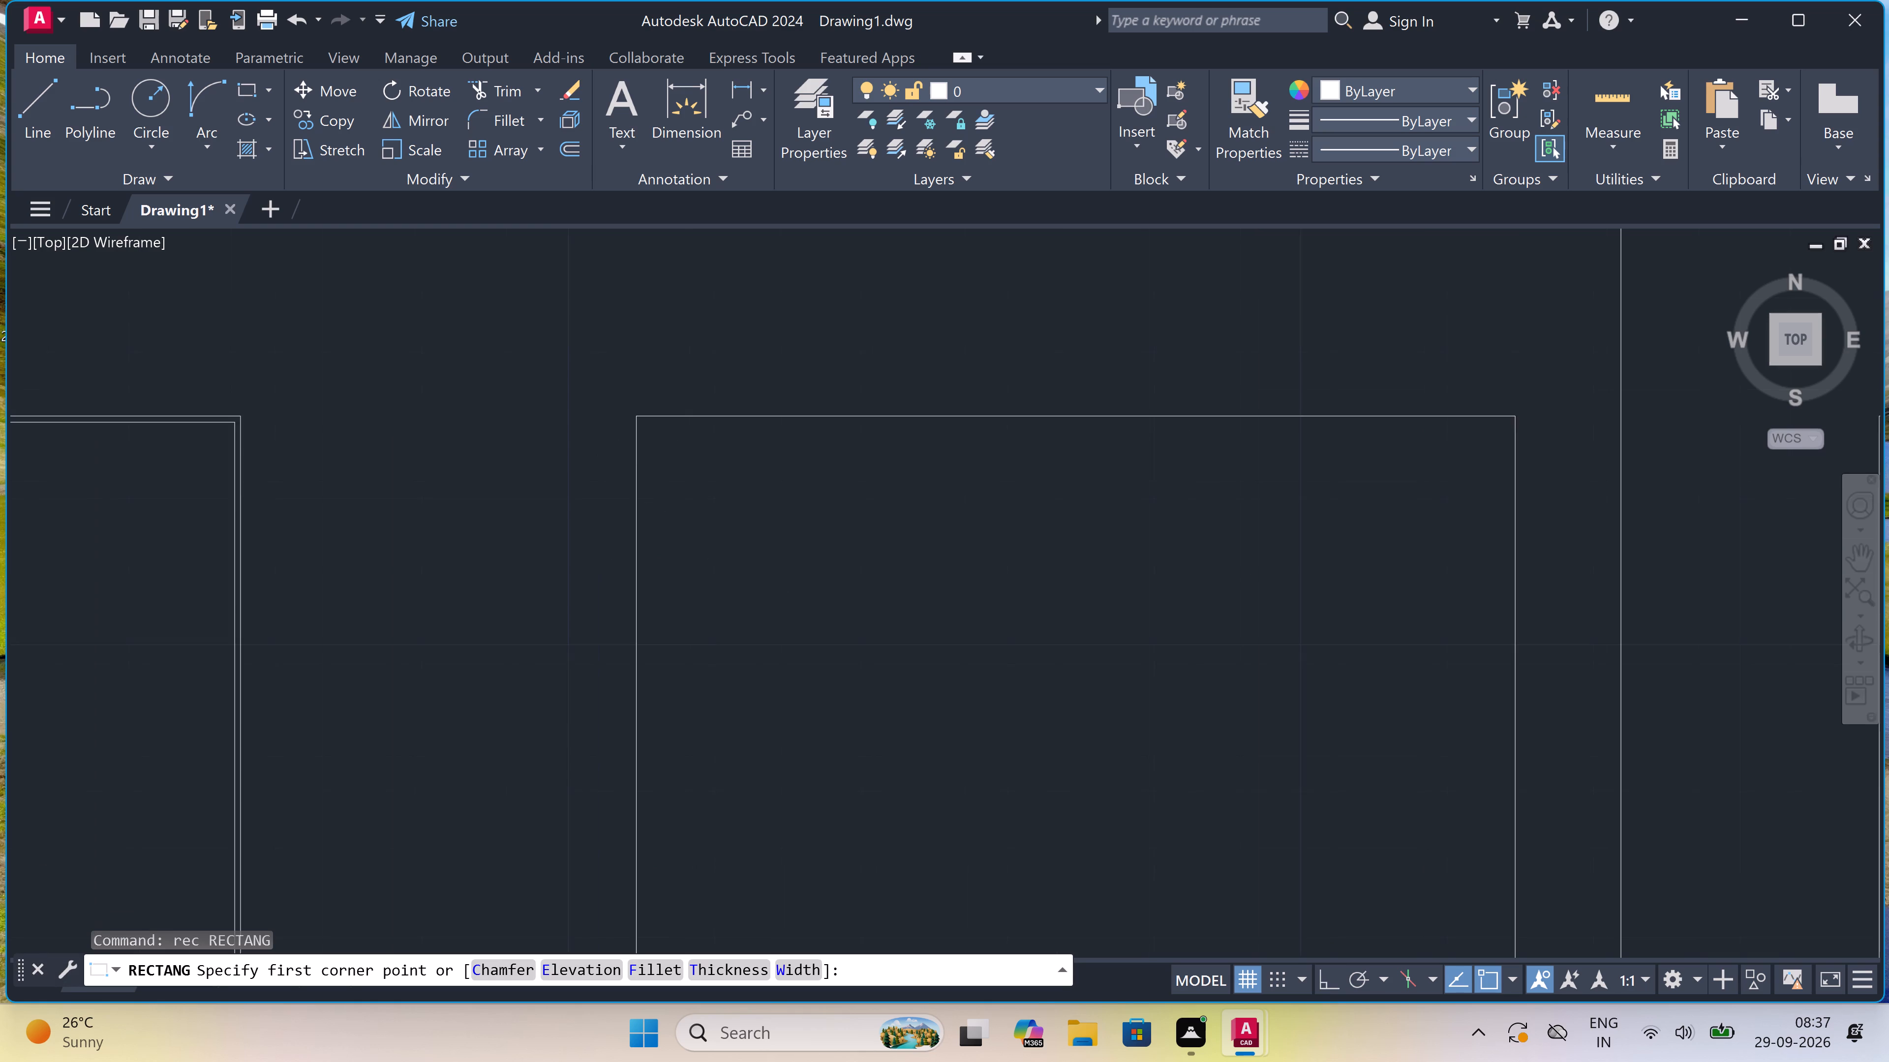
pyautogui.click(654, 422)
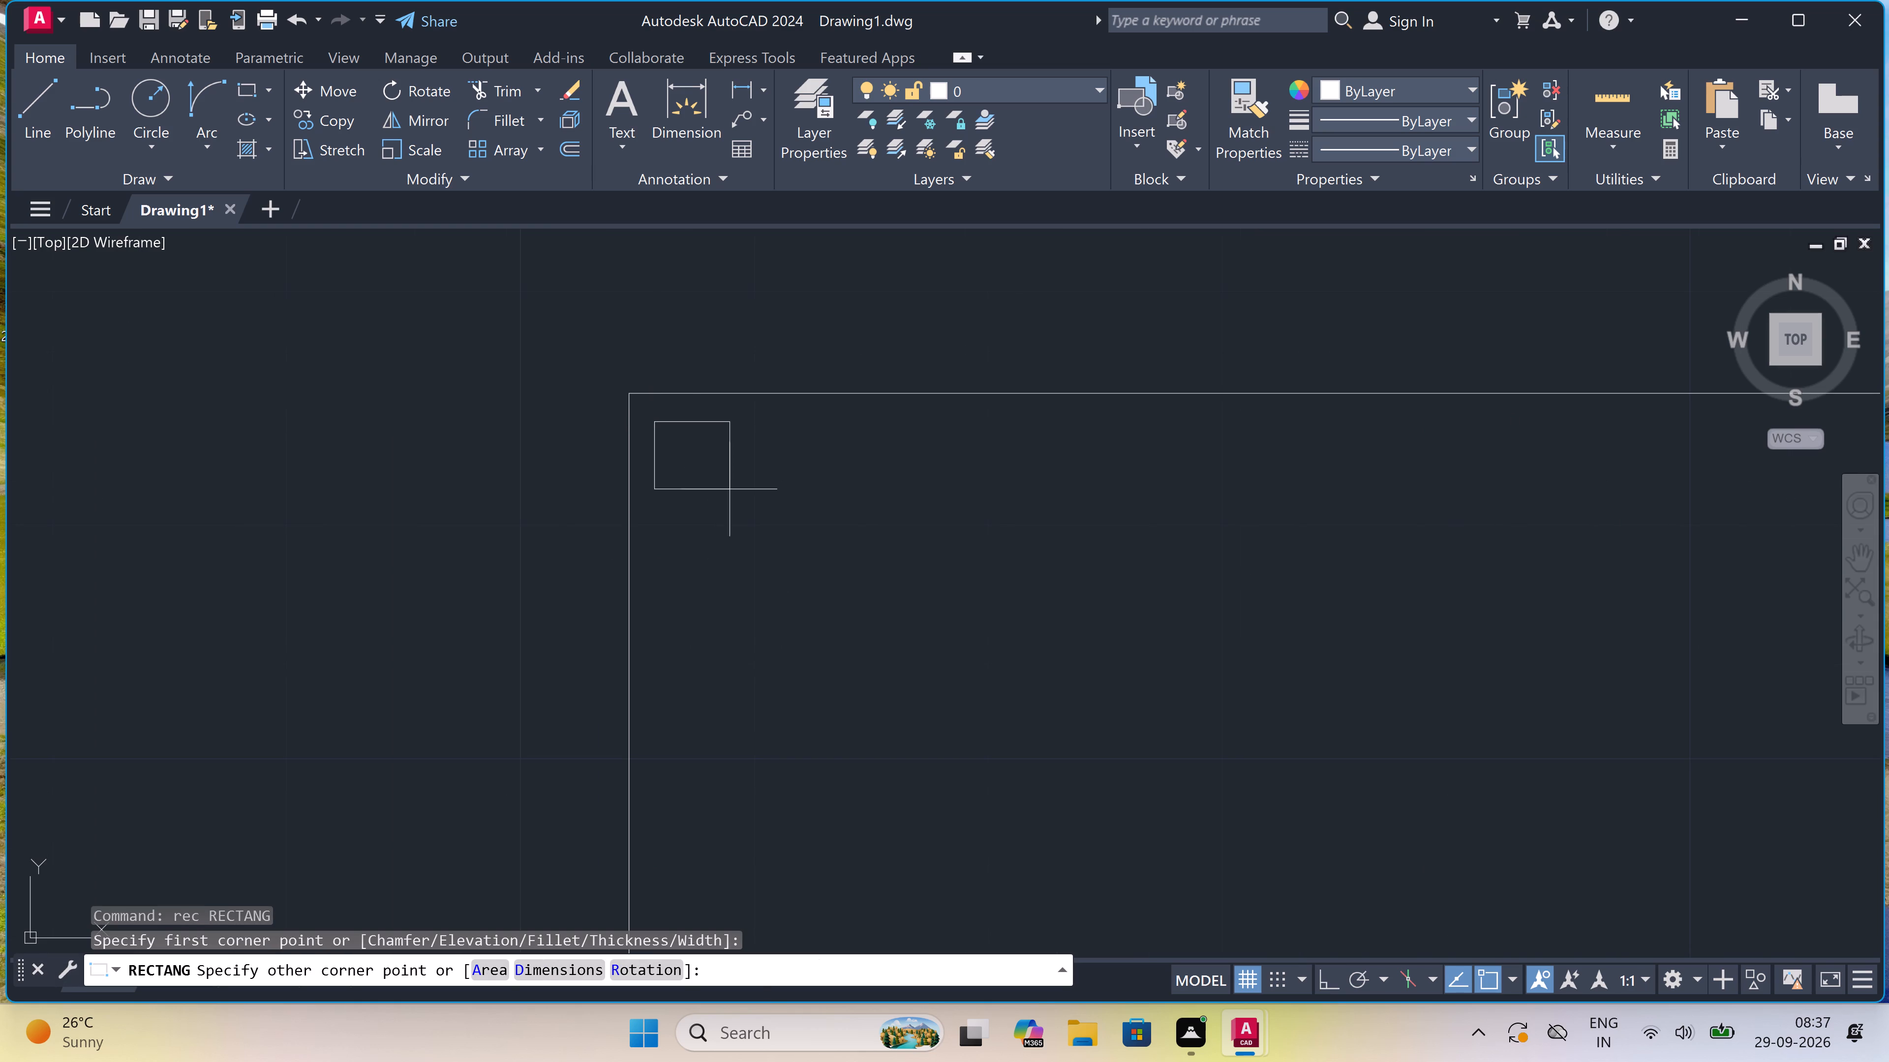
pyautogui.scroll(-3, 803, 556)
pyautogui.scroll(1, 1062, 778)
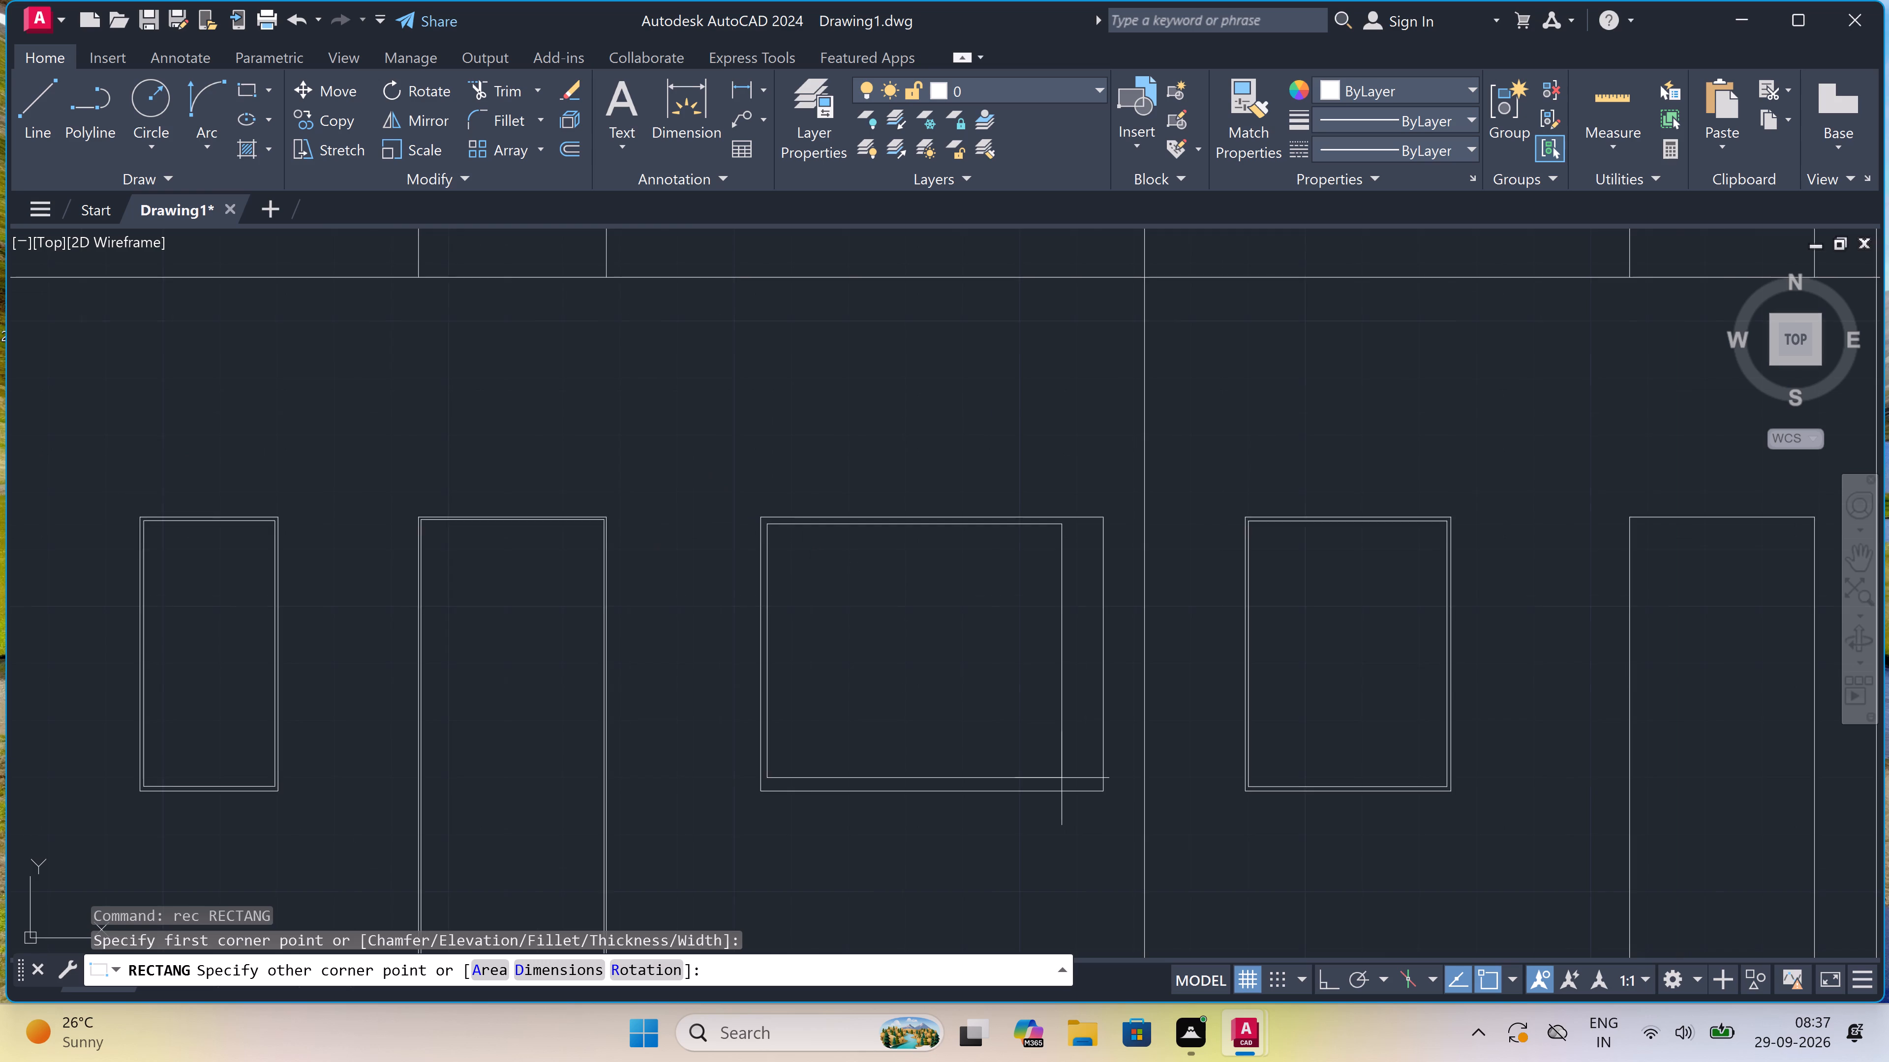
pyautogui.scroll(1, 1061, 778)
pyautogui.scroll(-1, 1063, 777)
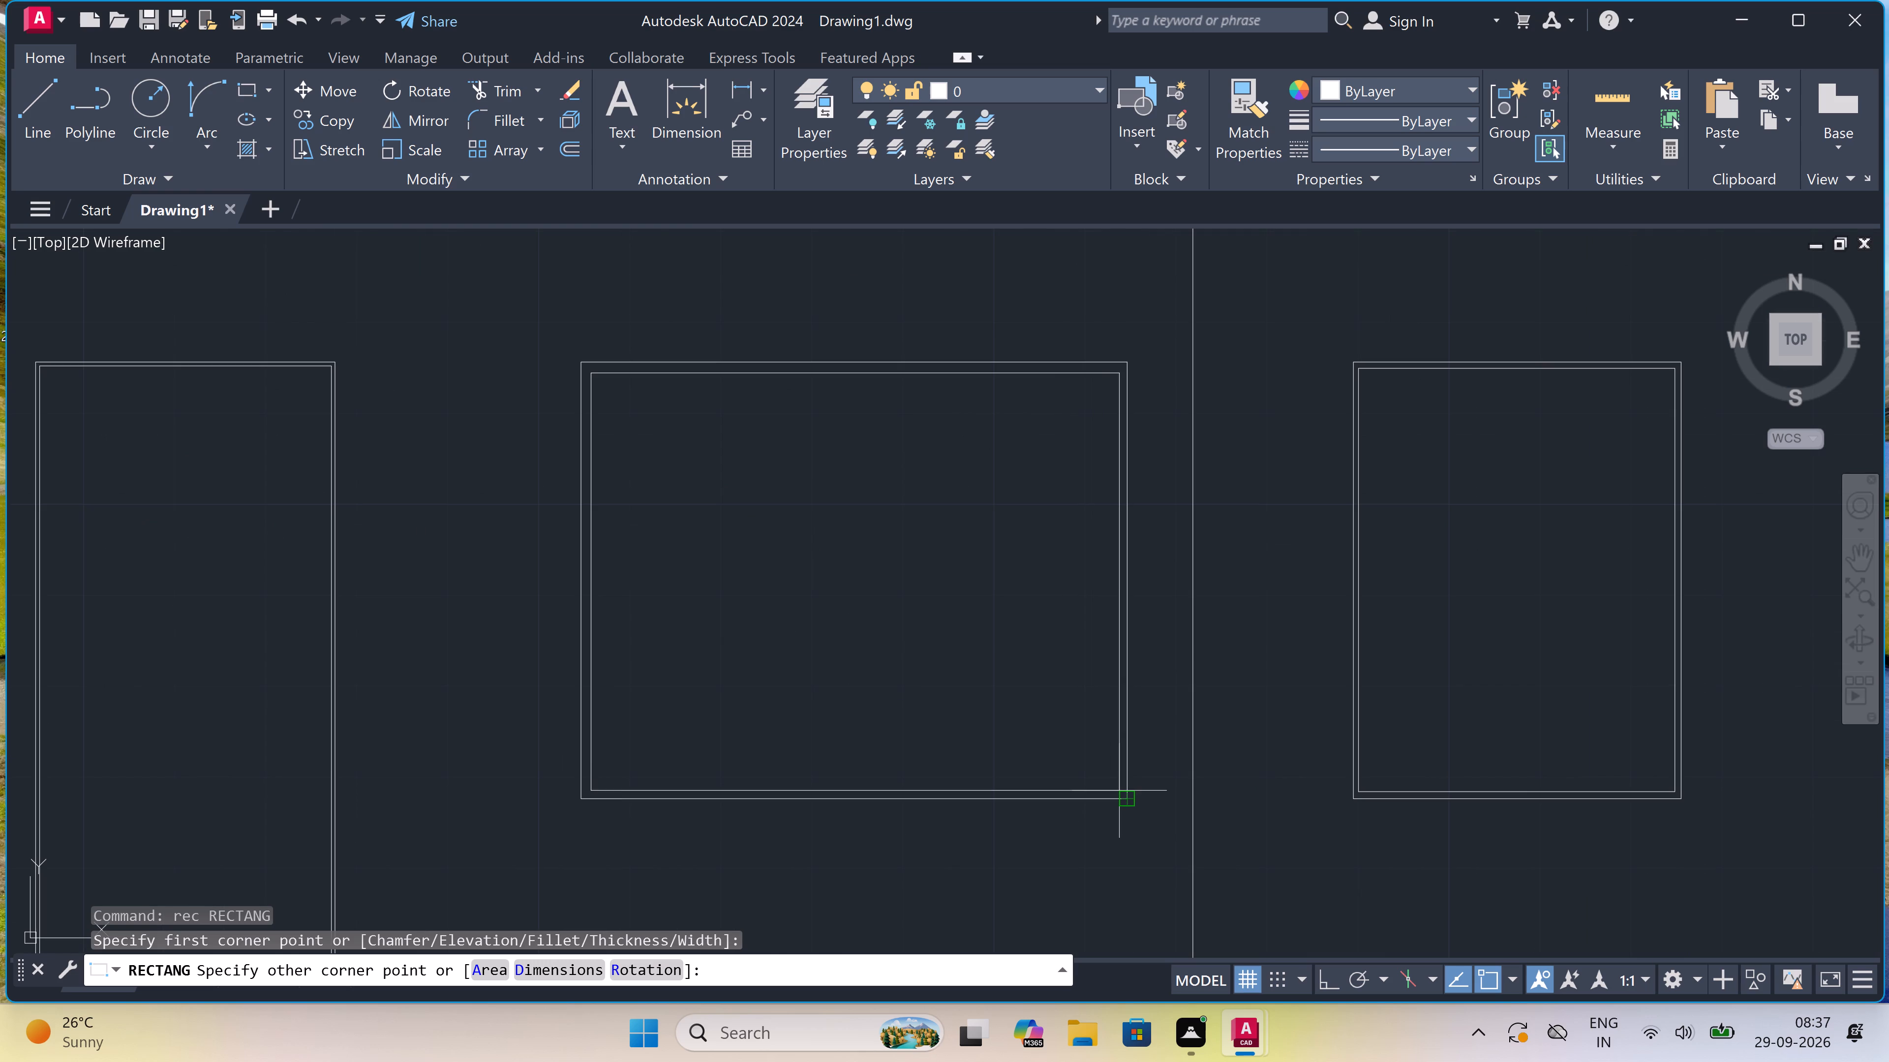
pyautogui.scroll(1, 1119, 791)
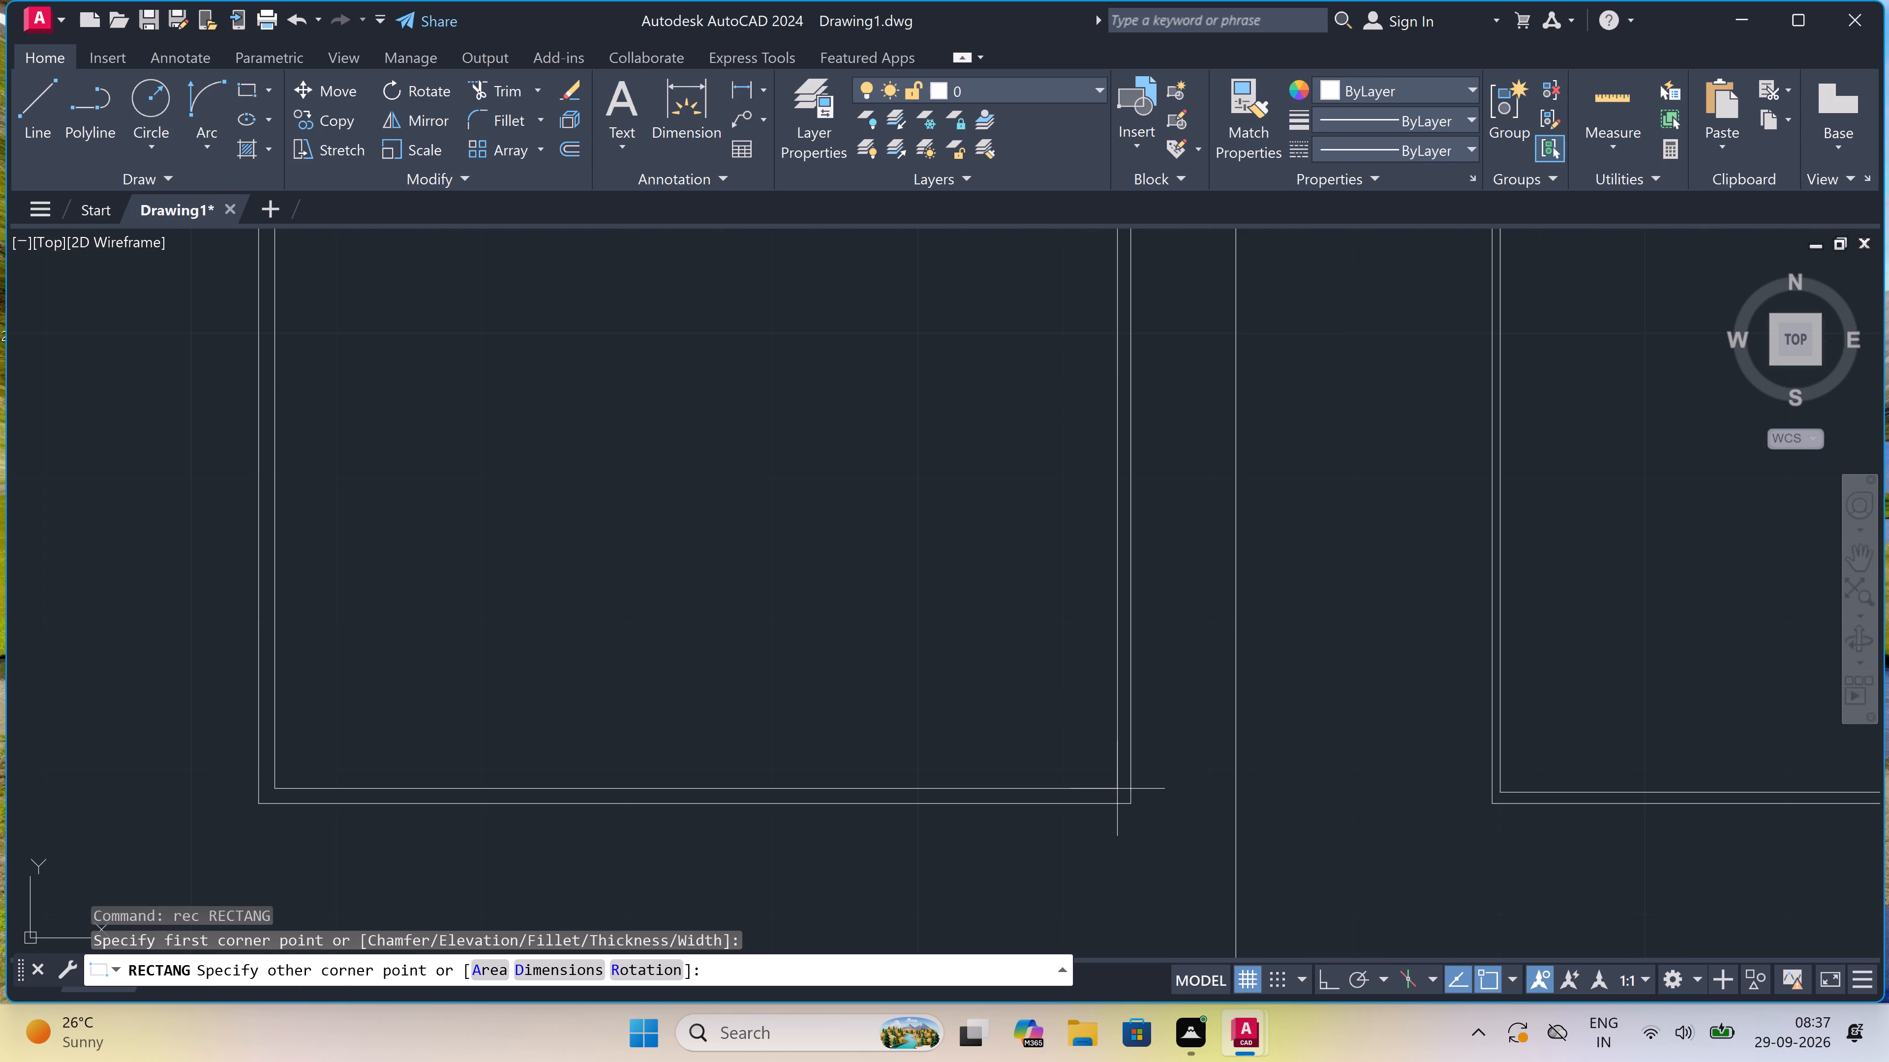
pyautogui.click(1117, 789)
# Draw an inner frame rectangle just inside the ground storey's second door from the left, ending on the floor line.
pyautogui.scroll(-6, 986, 732)
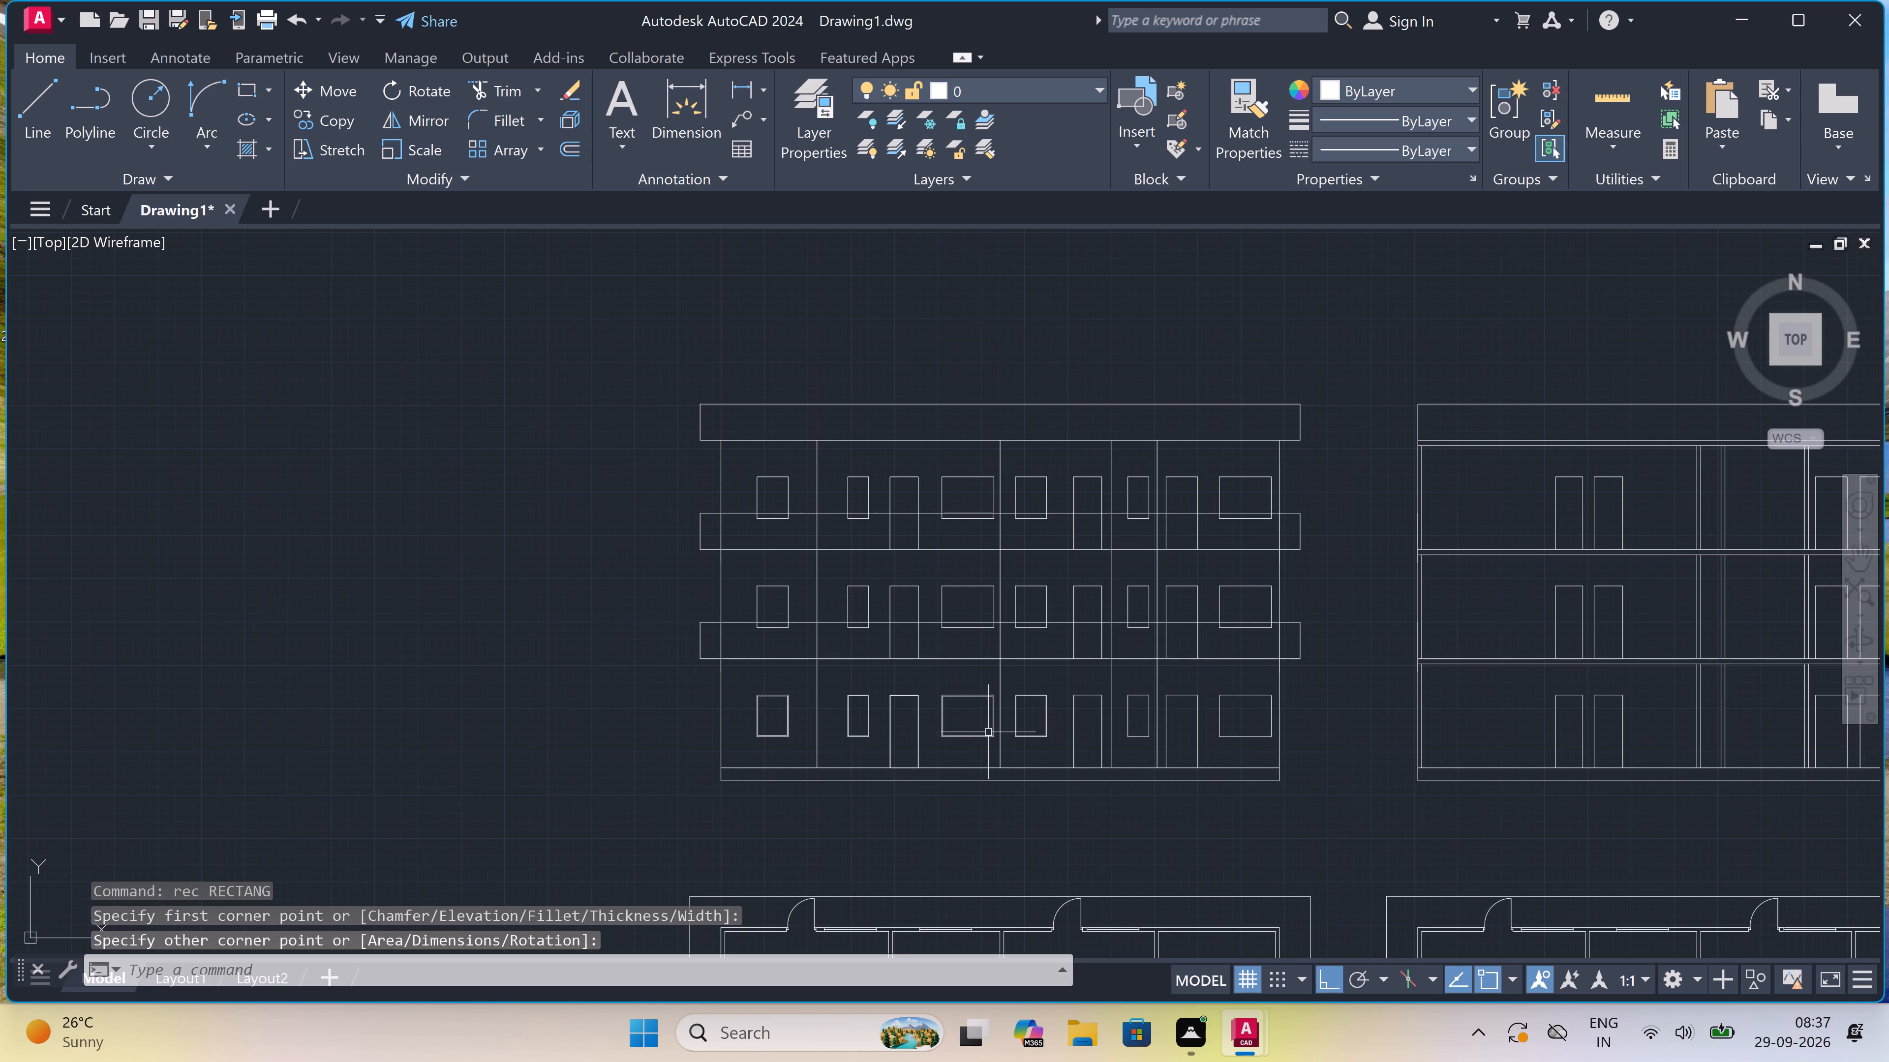
pyautogui.scroll(2, 1128, 714)
pyautogui.press('space')
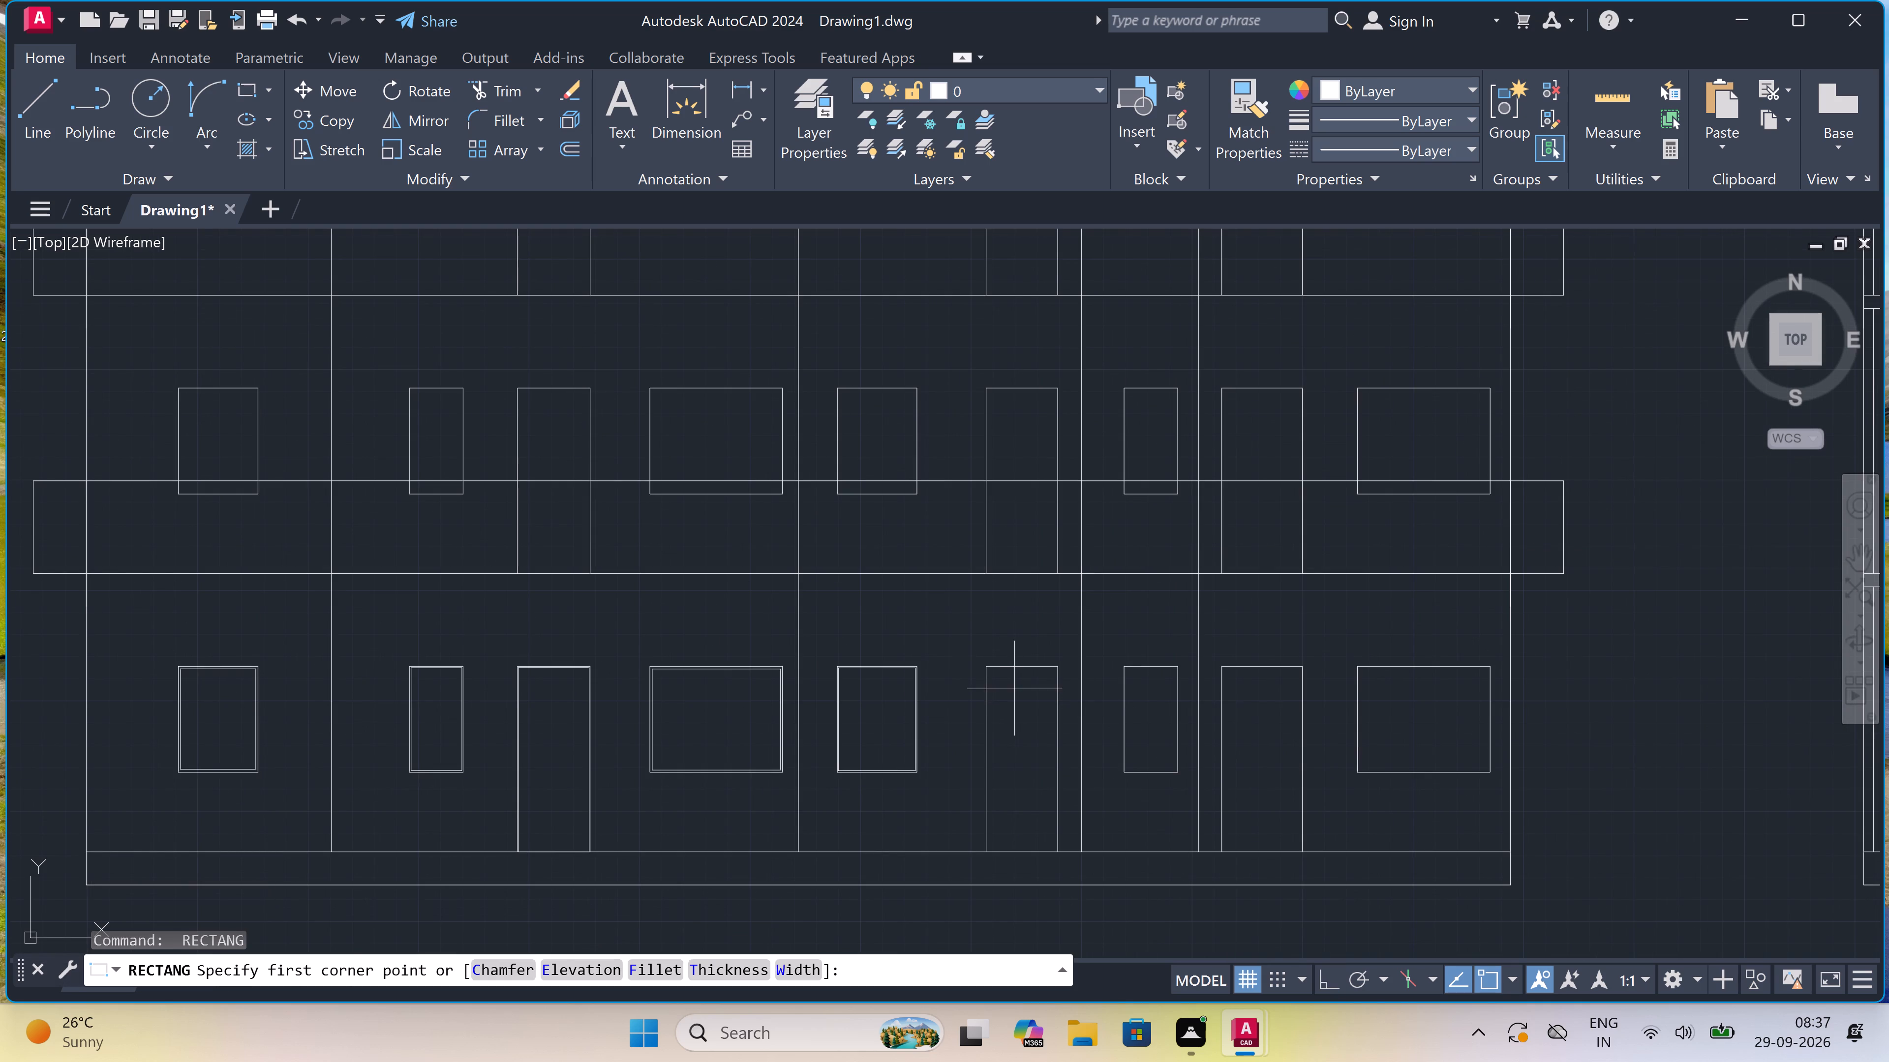
pyautogui.scroll(5, 993, 676)
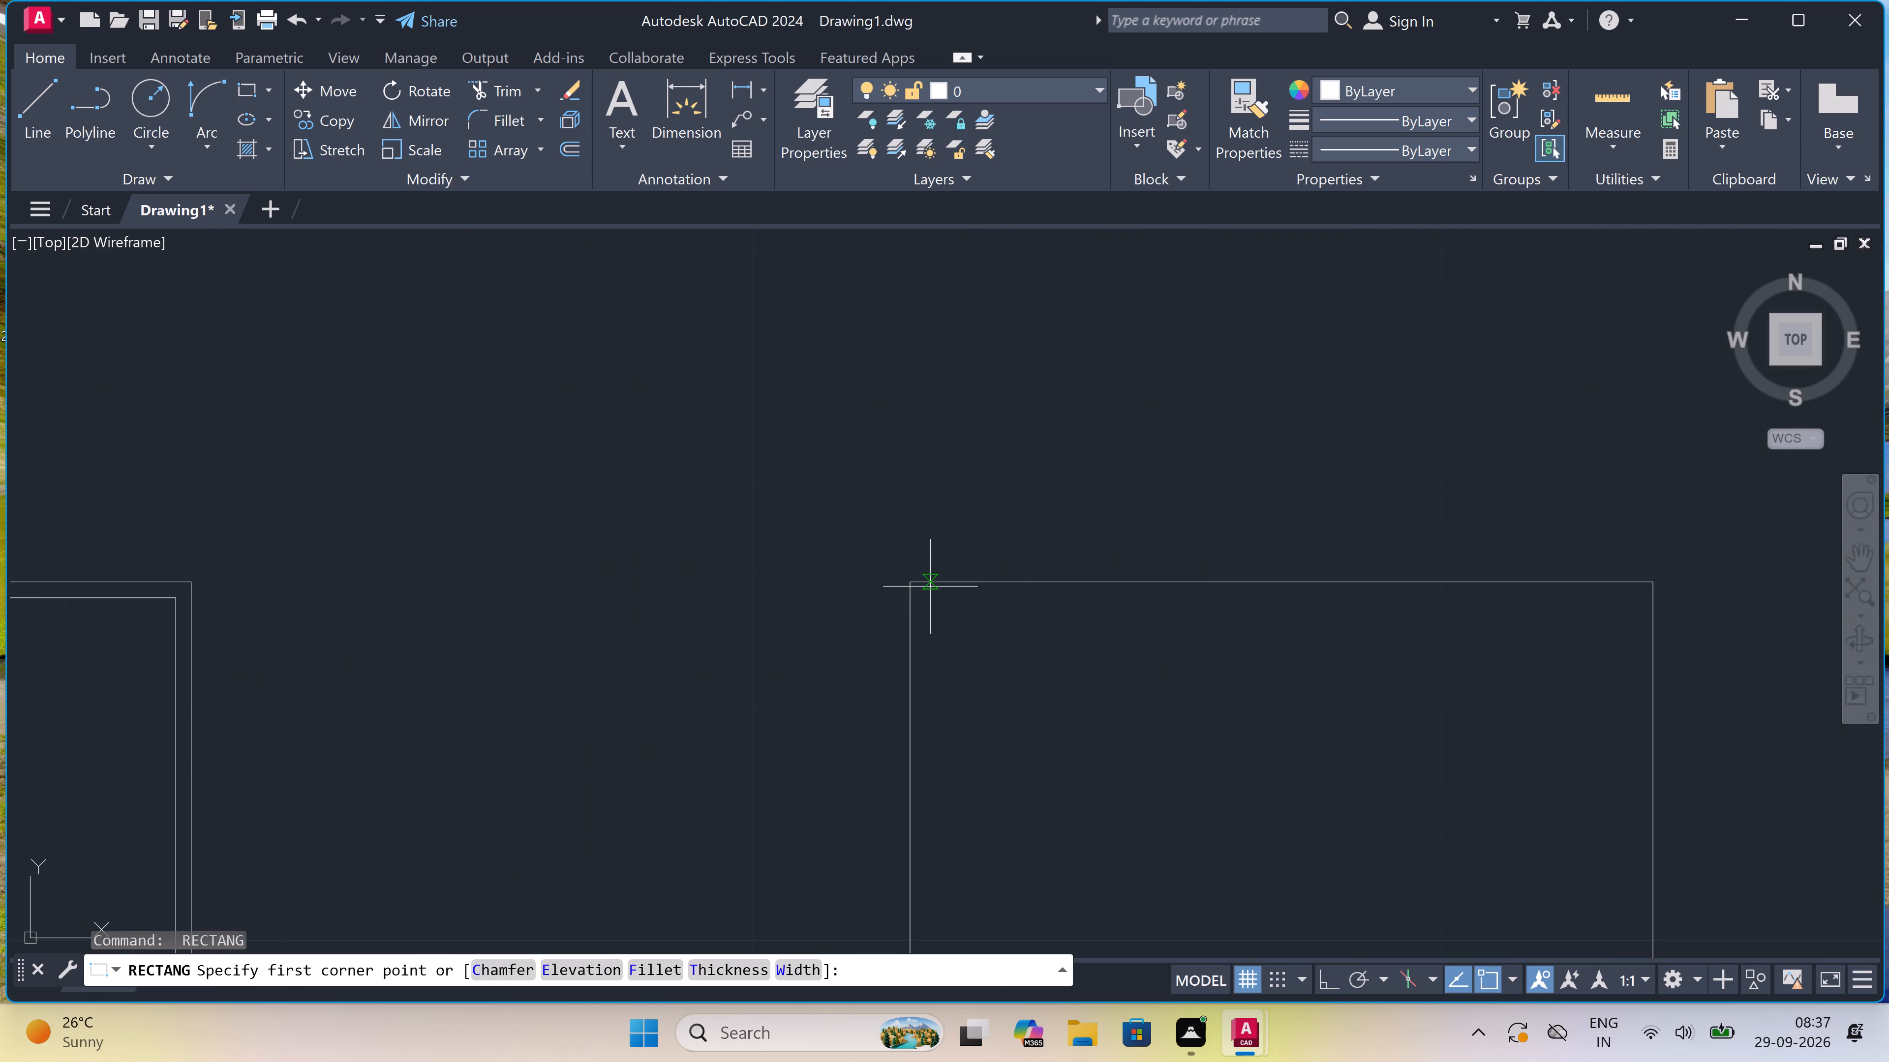
pyautogui.scroll(2, 922, 589)
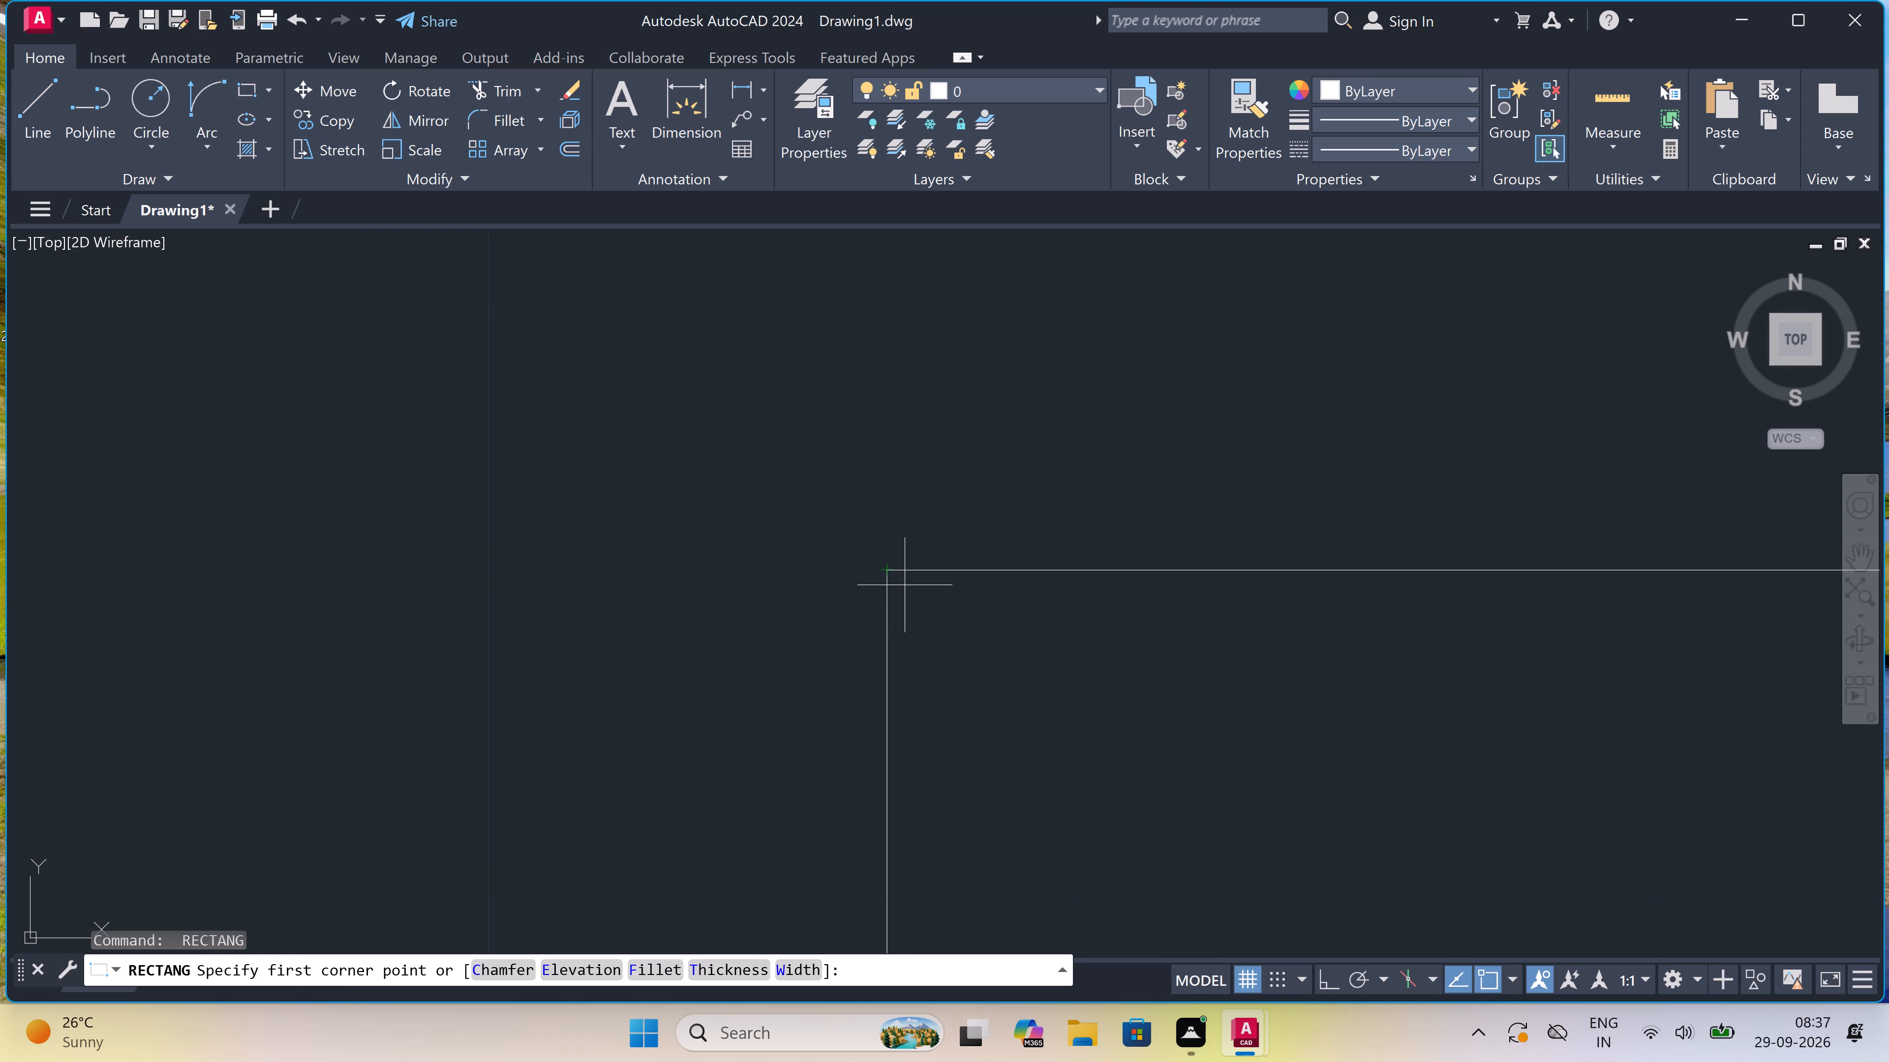
pyautogui.click(908, 597)
pyautogui.scroll(-6, 1042, 655)
pyautogui.scroll(-3, 1069, 730)
pyautogui.scroll(3, 1096, 771)
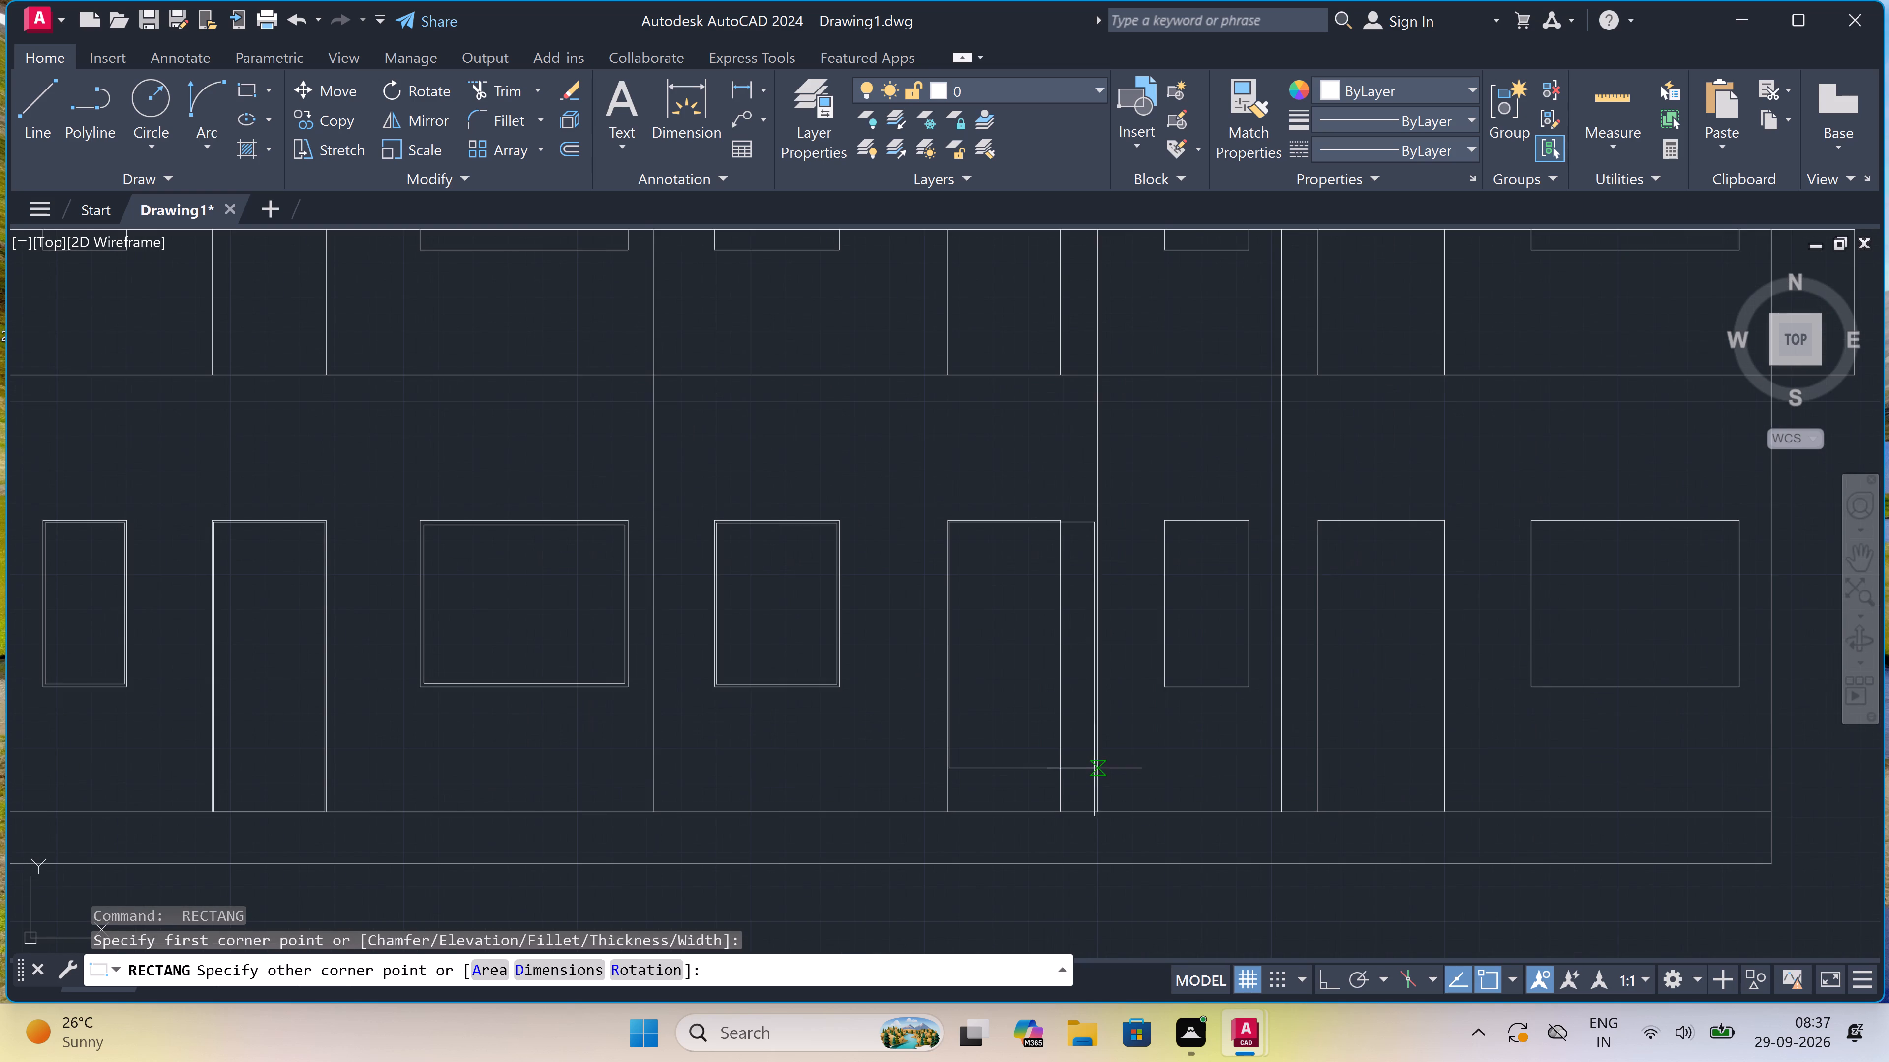
pyautogui.scroll(3, 1095, 919)
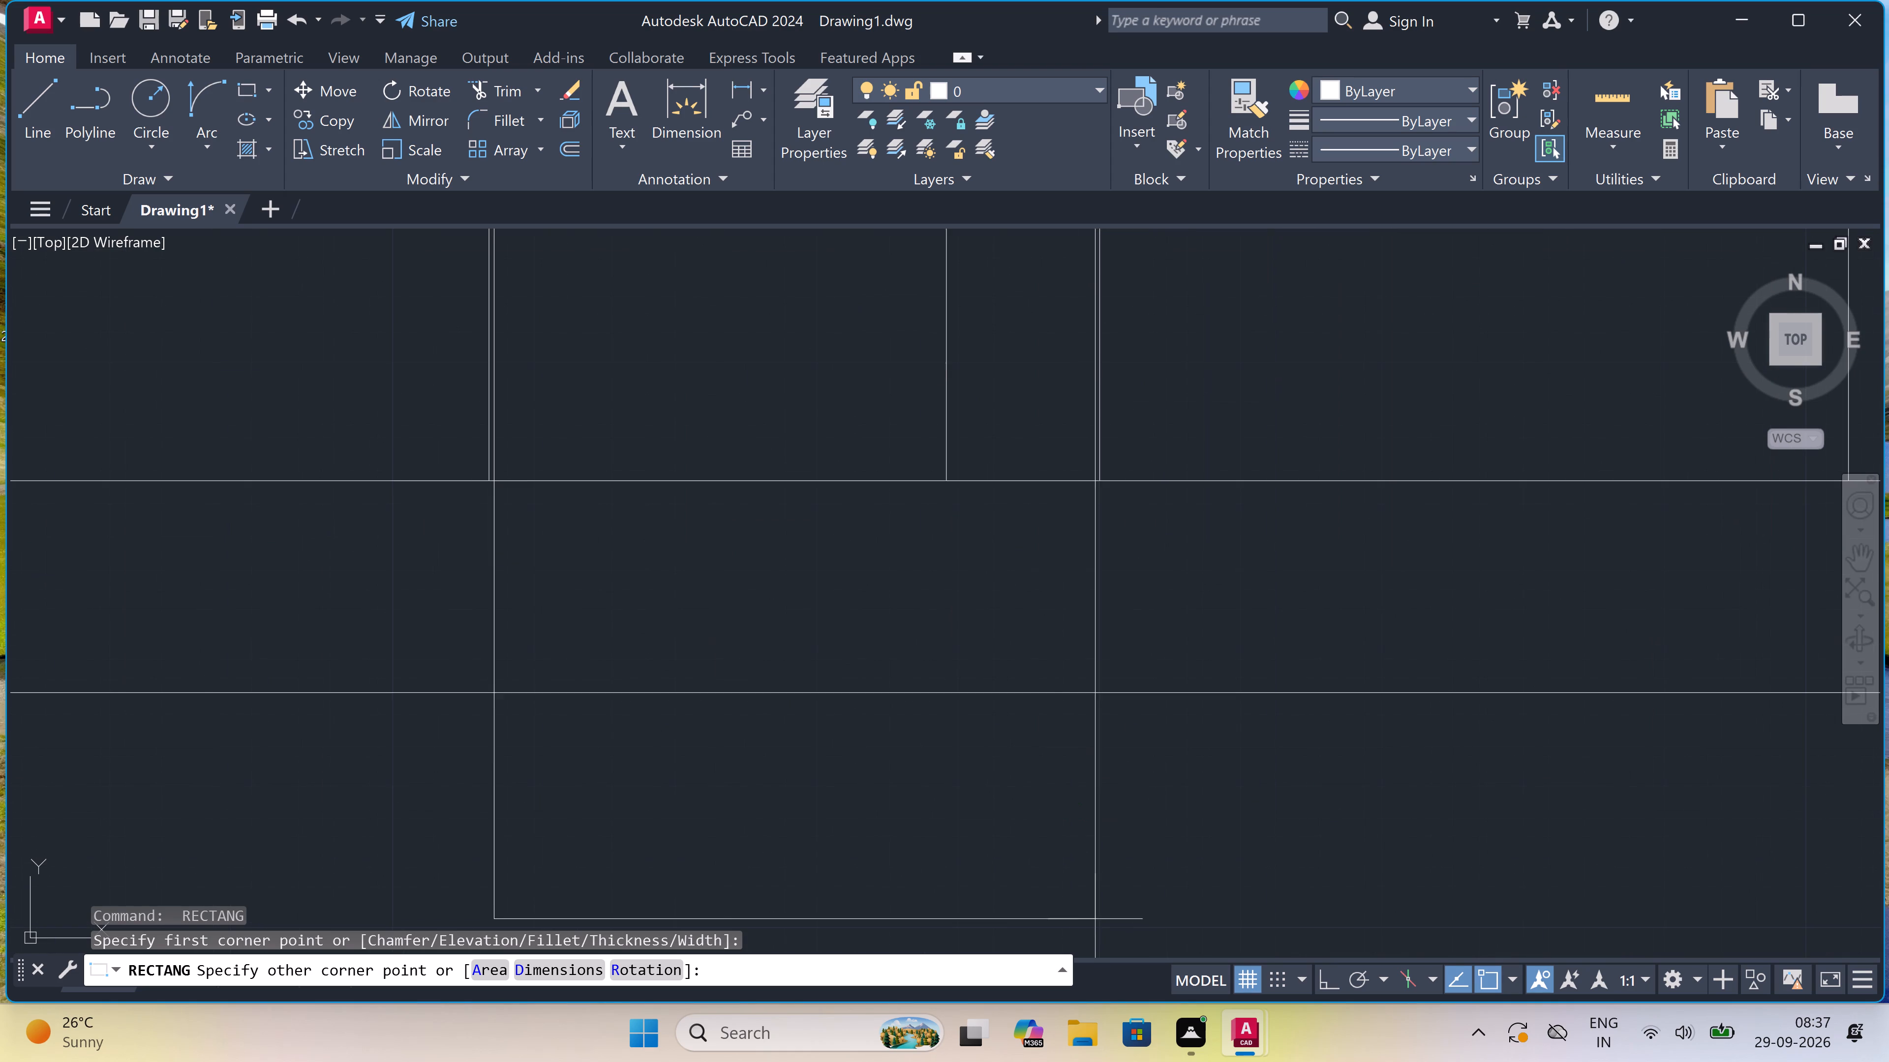
pyautogui.scroll(-2, 1055, 877)
pyautogui.scroll(2, 911, 676)
pyautogui.scroll(-3, 911, 676)
pyautogui.scroll(2, 915, 590)
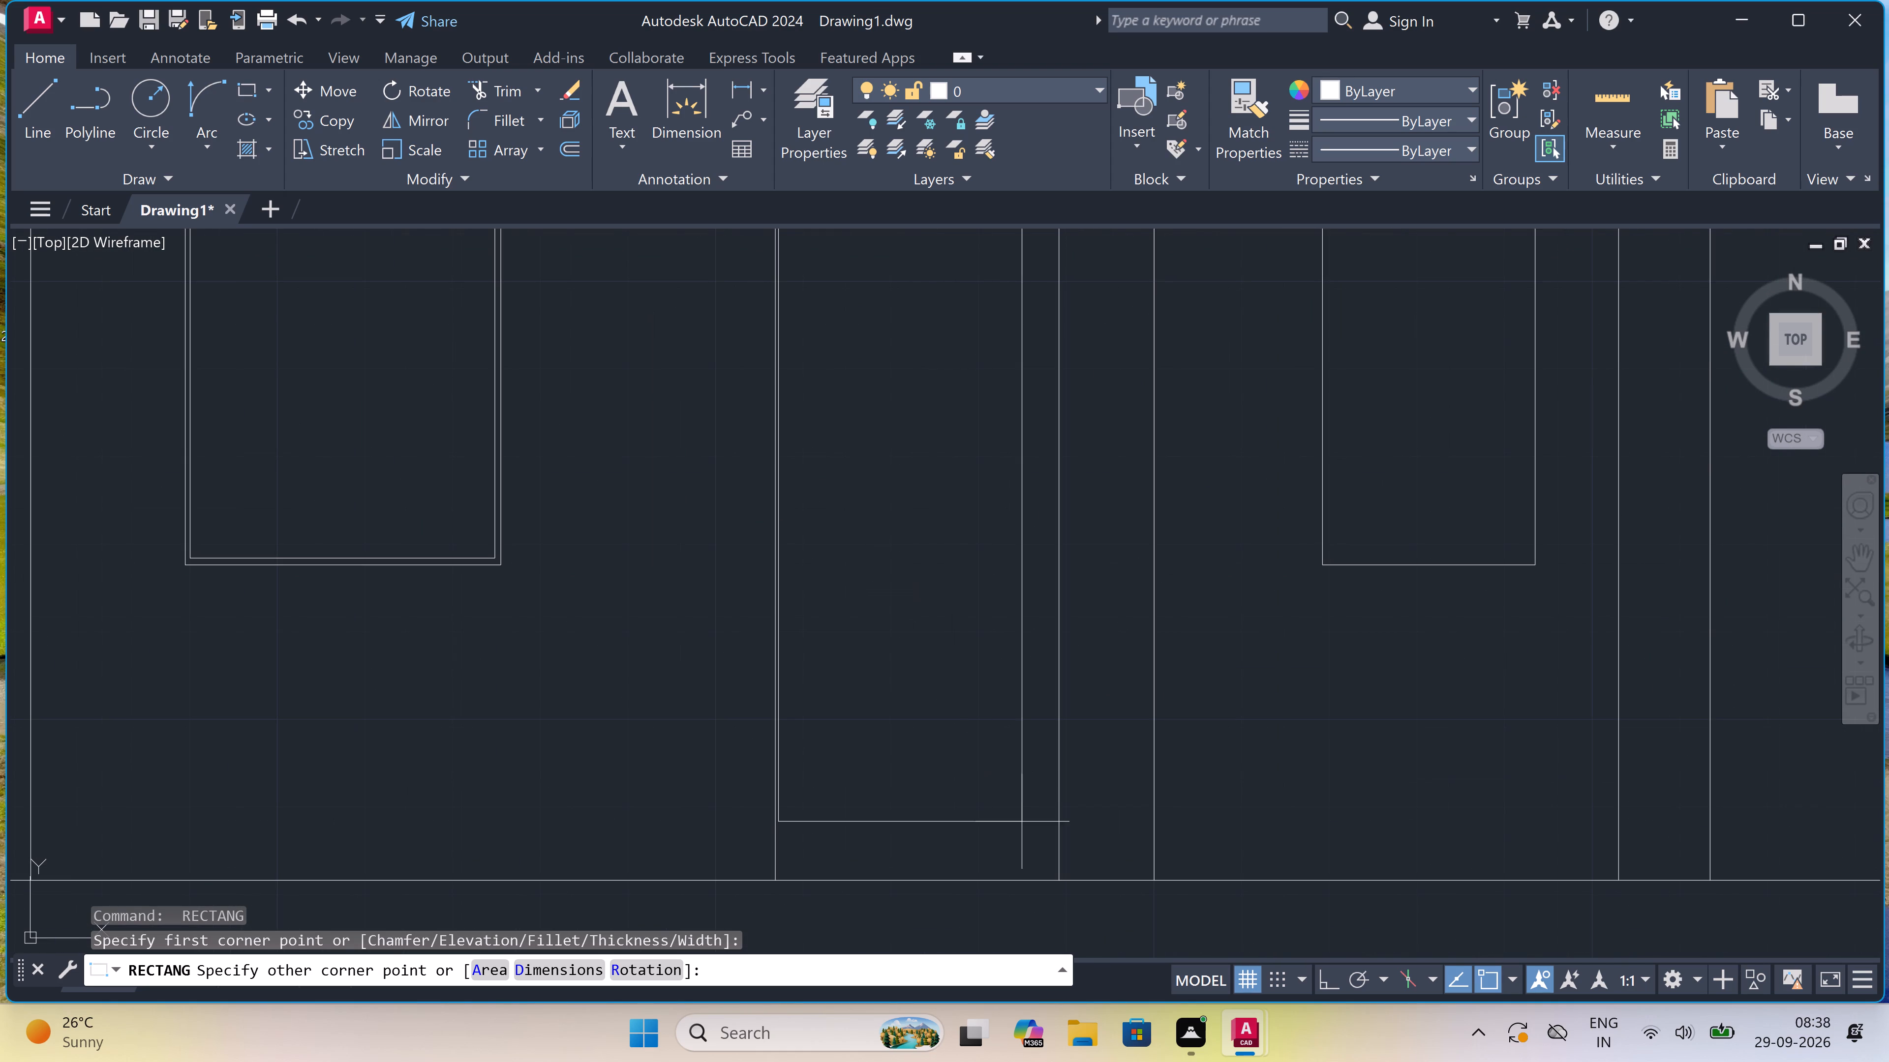
pyautogui.scroll(2, 1054, 882)
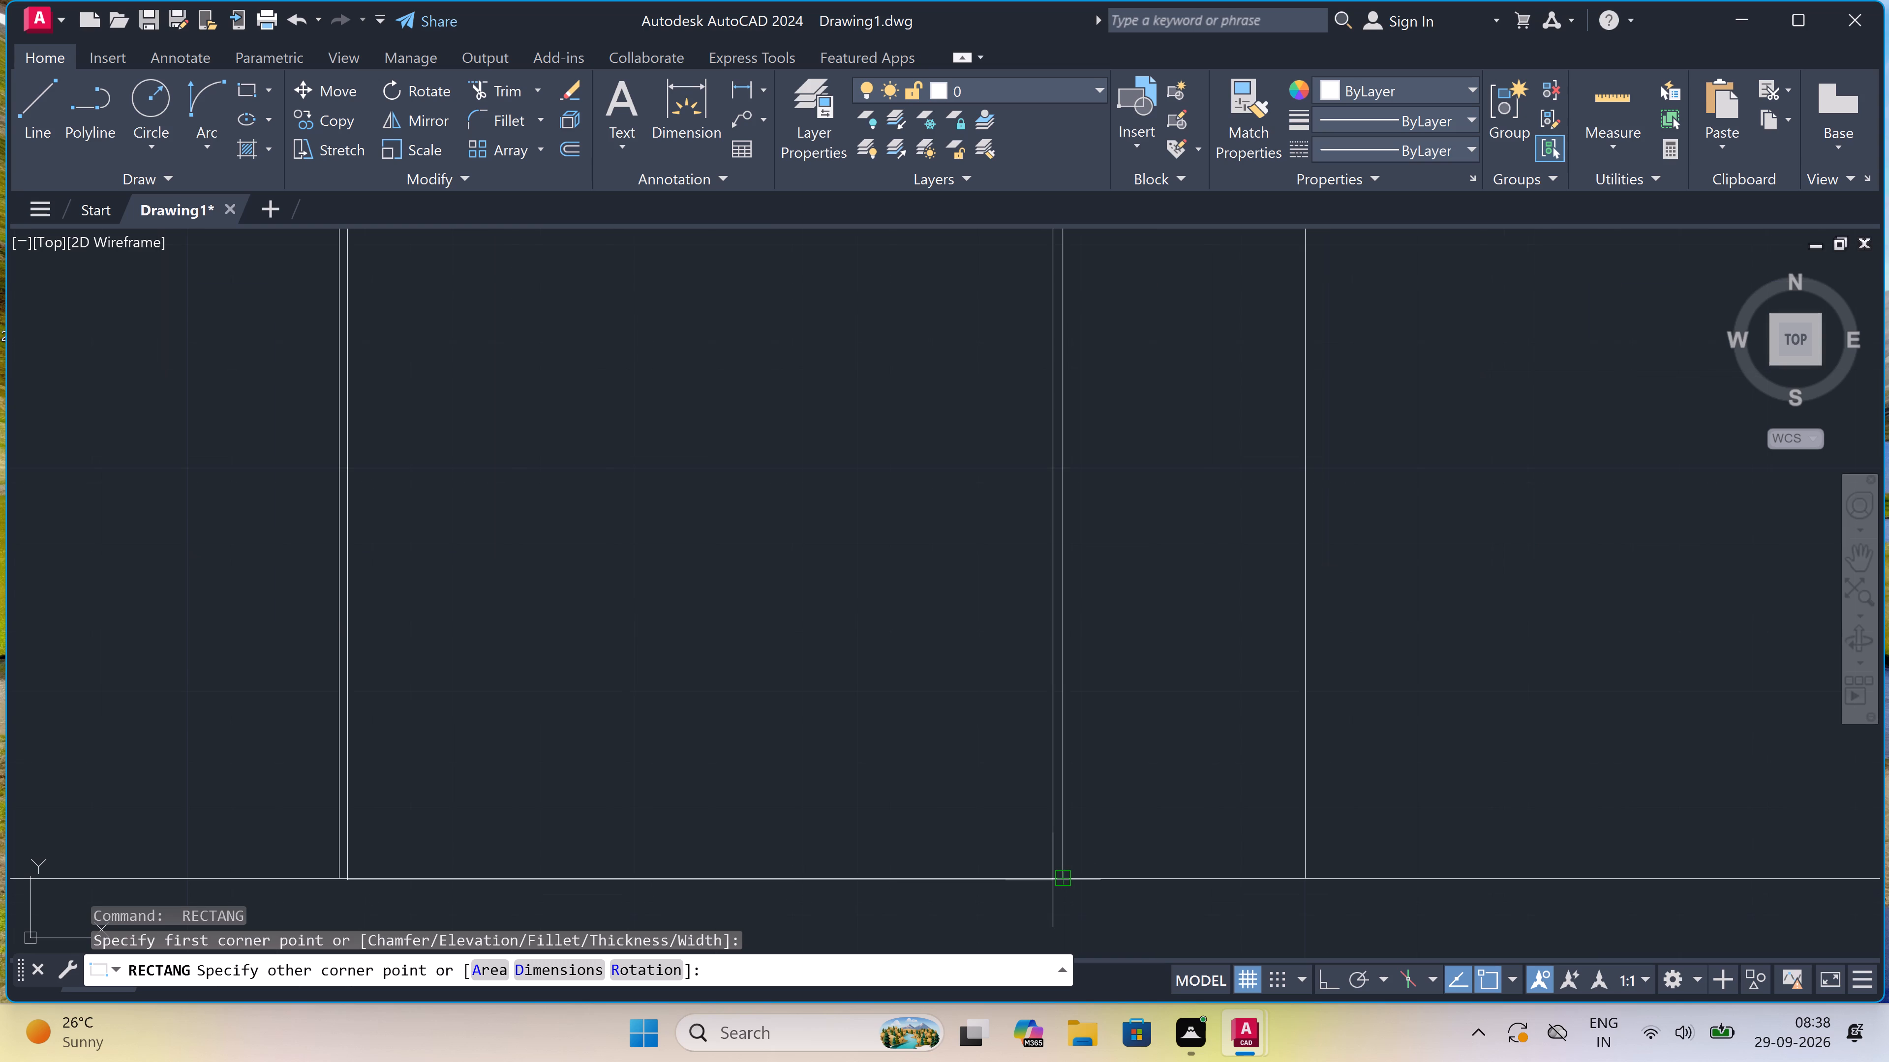
pyautogui.scroll(3, 1053, 880)
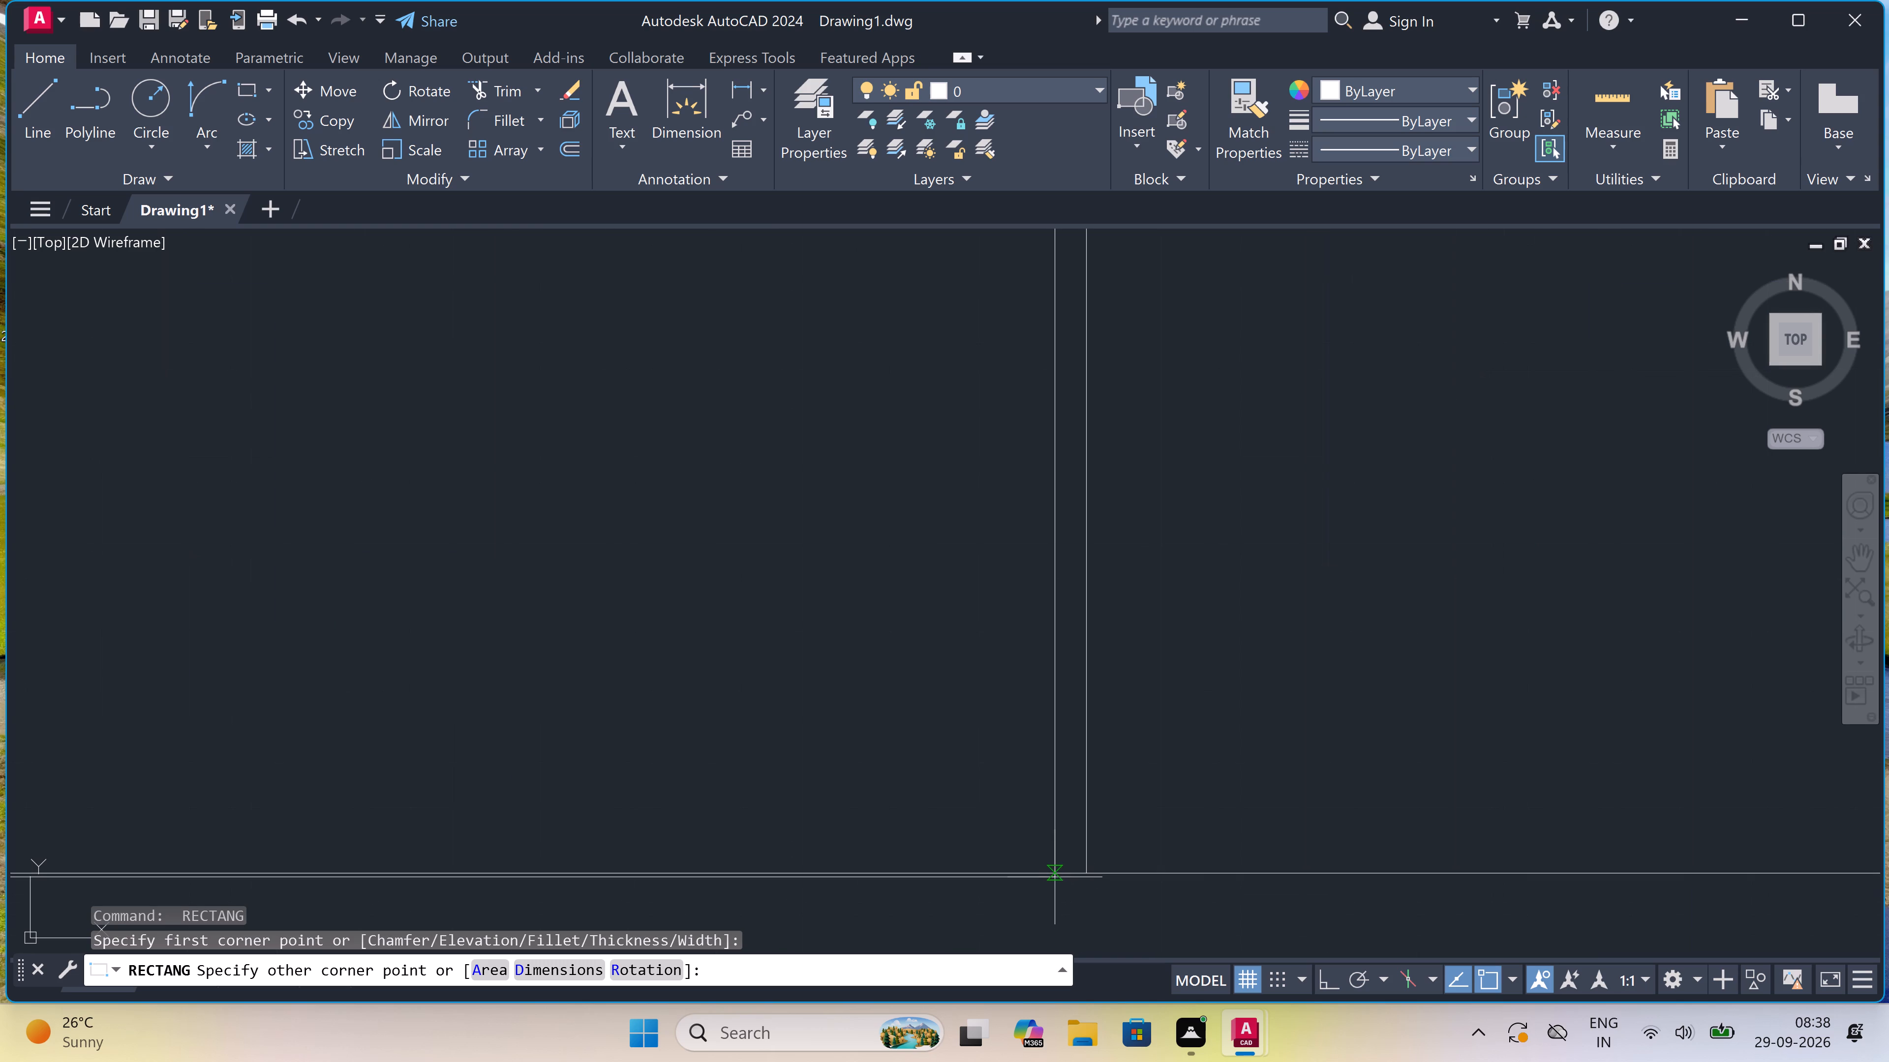
pyautogui.click(1059, 871)
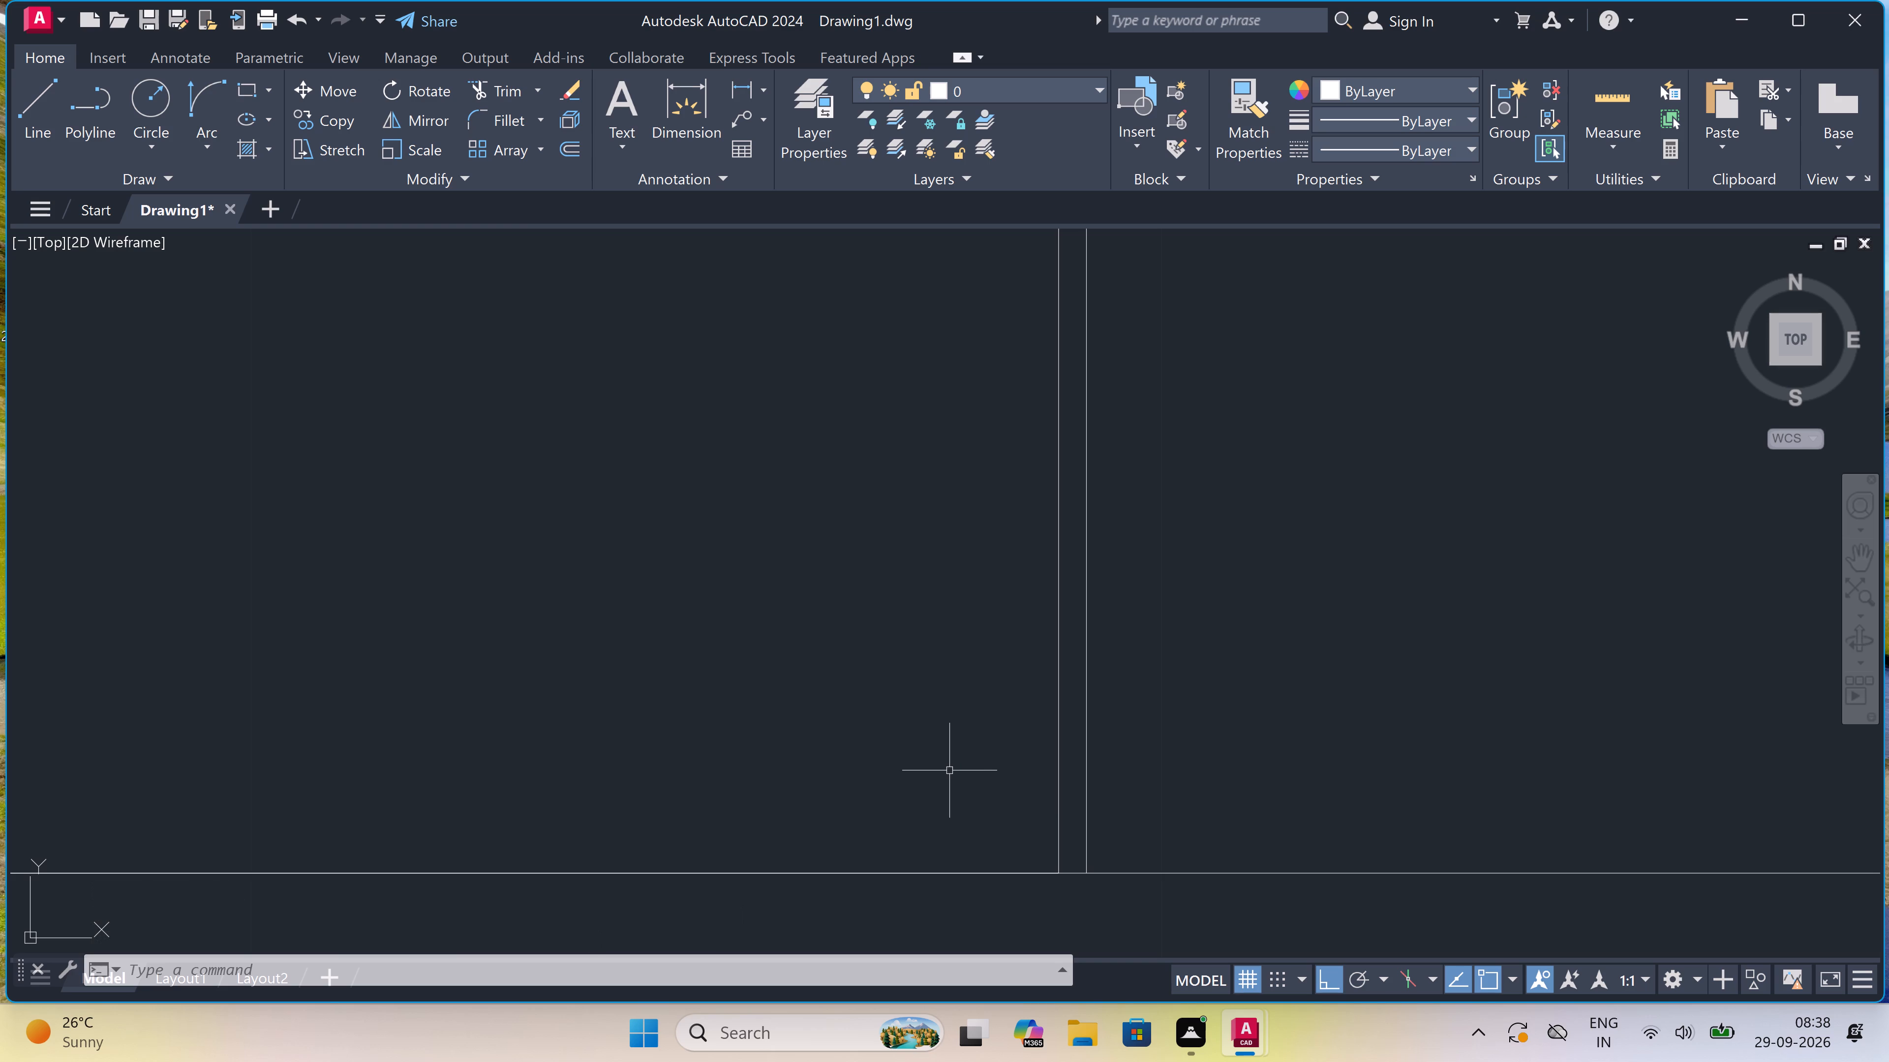
# Draw an inner frame rectangle just inside the ground storey's narrow fifth window, between the second and third doors.
pyautogui.scroll(-2, 942, 749)
pyautogui.scroll(-6, 871, 717)
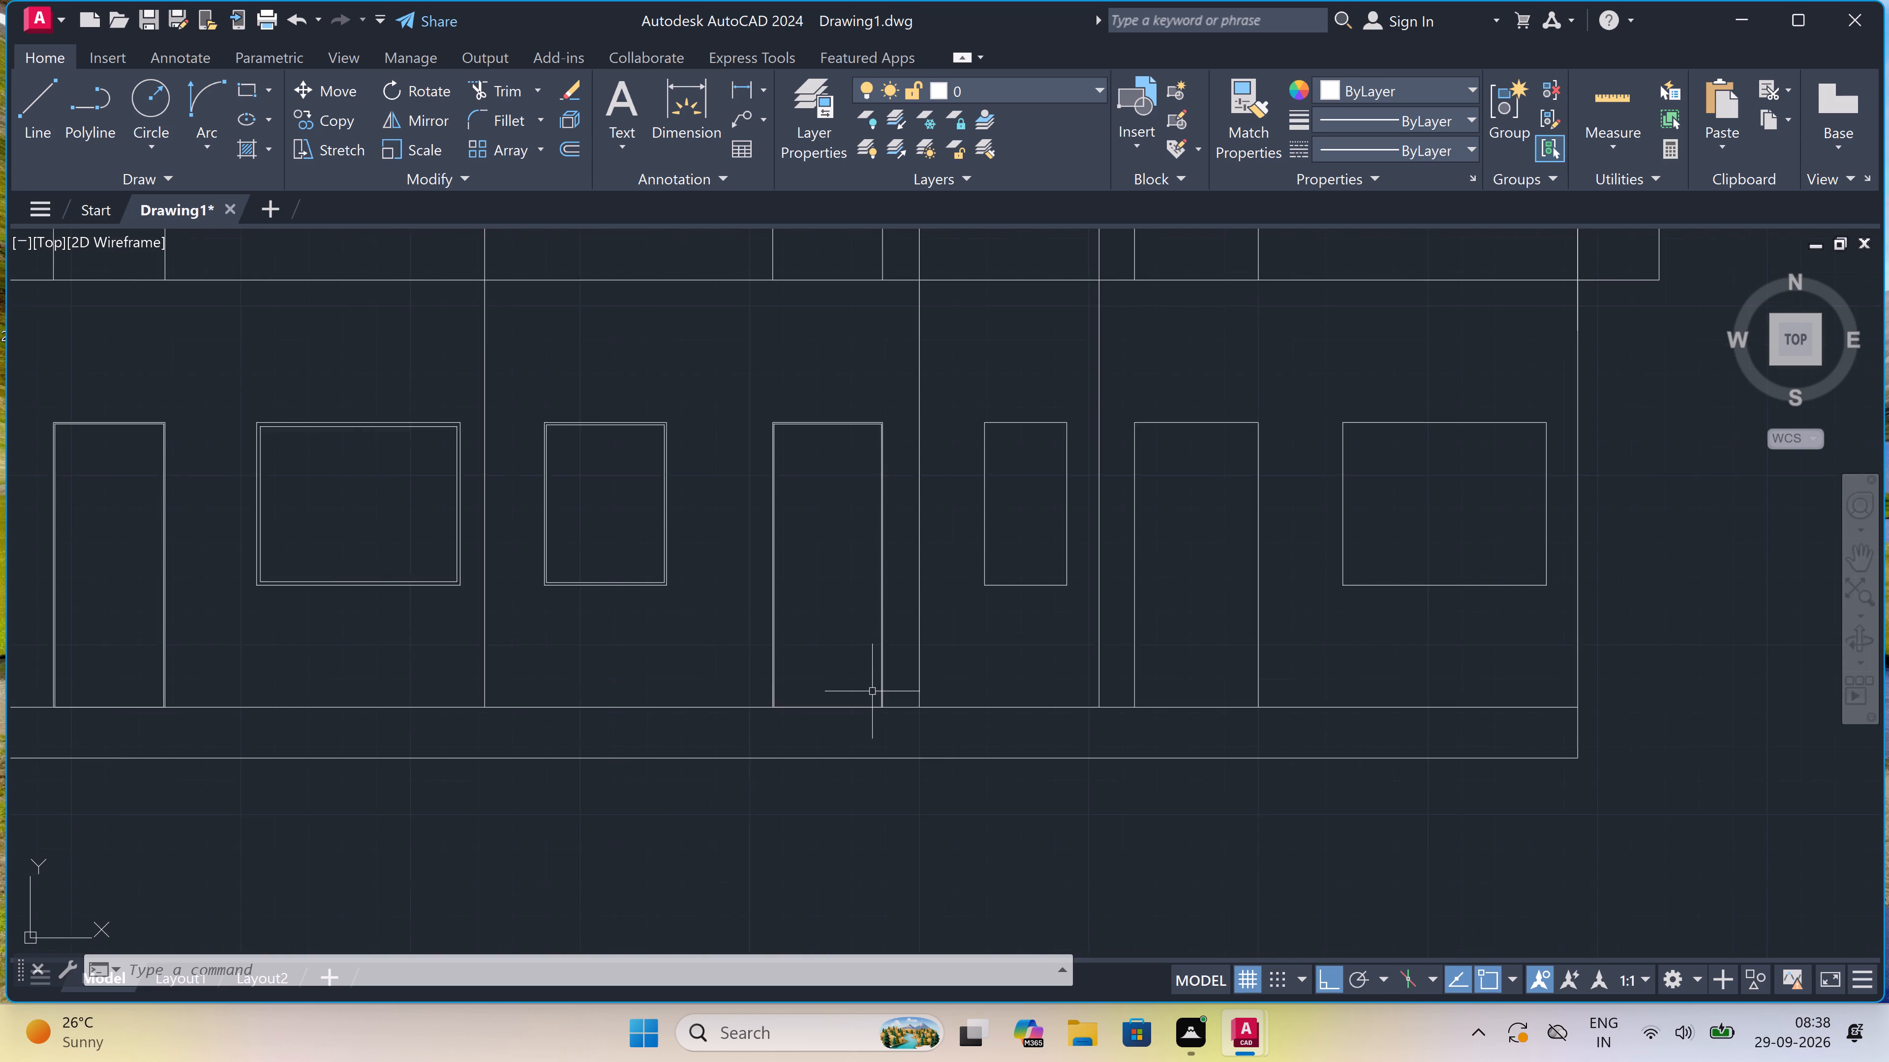
pyautogui.press('space')
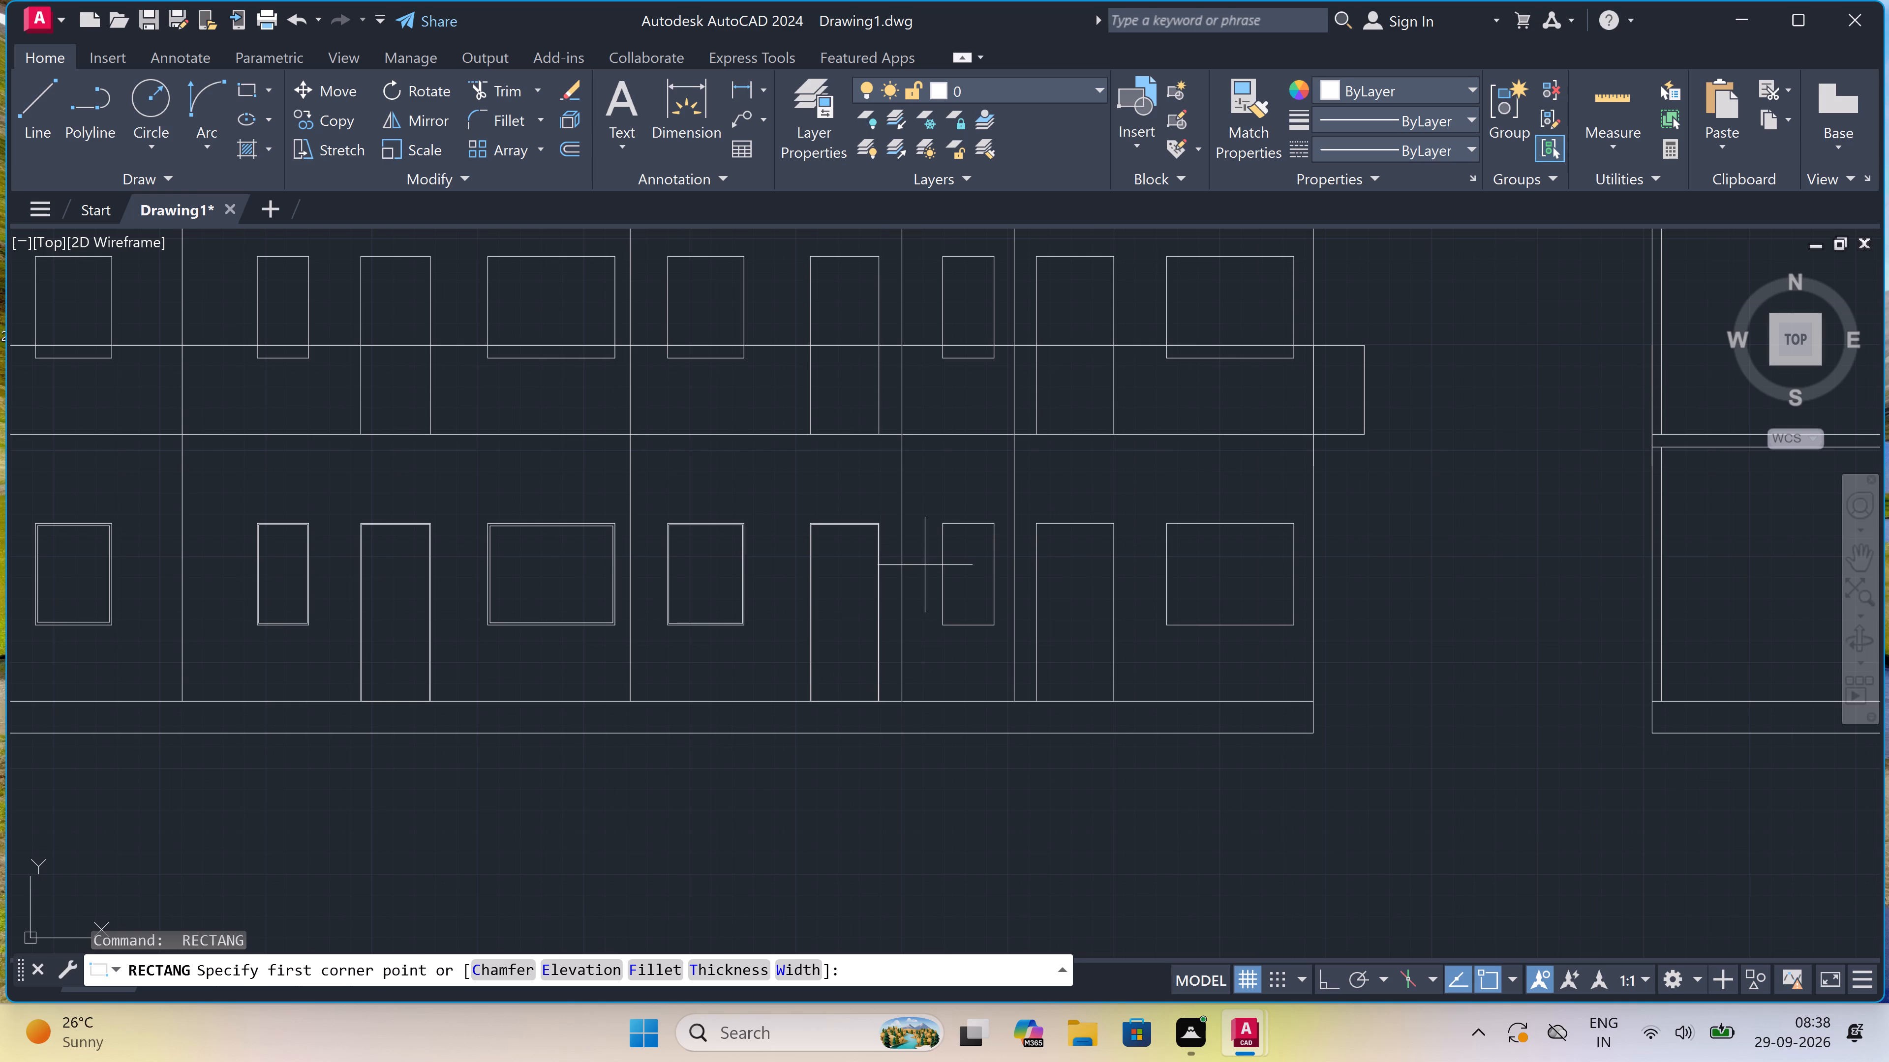
pyautogui.scroll(1, 969, 534)
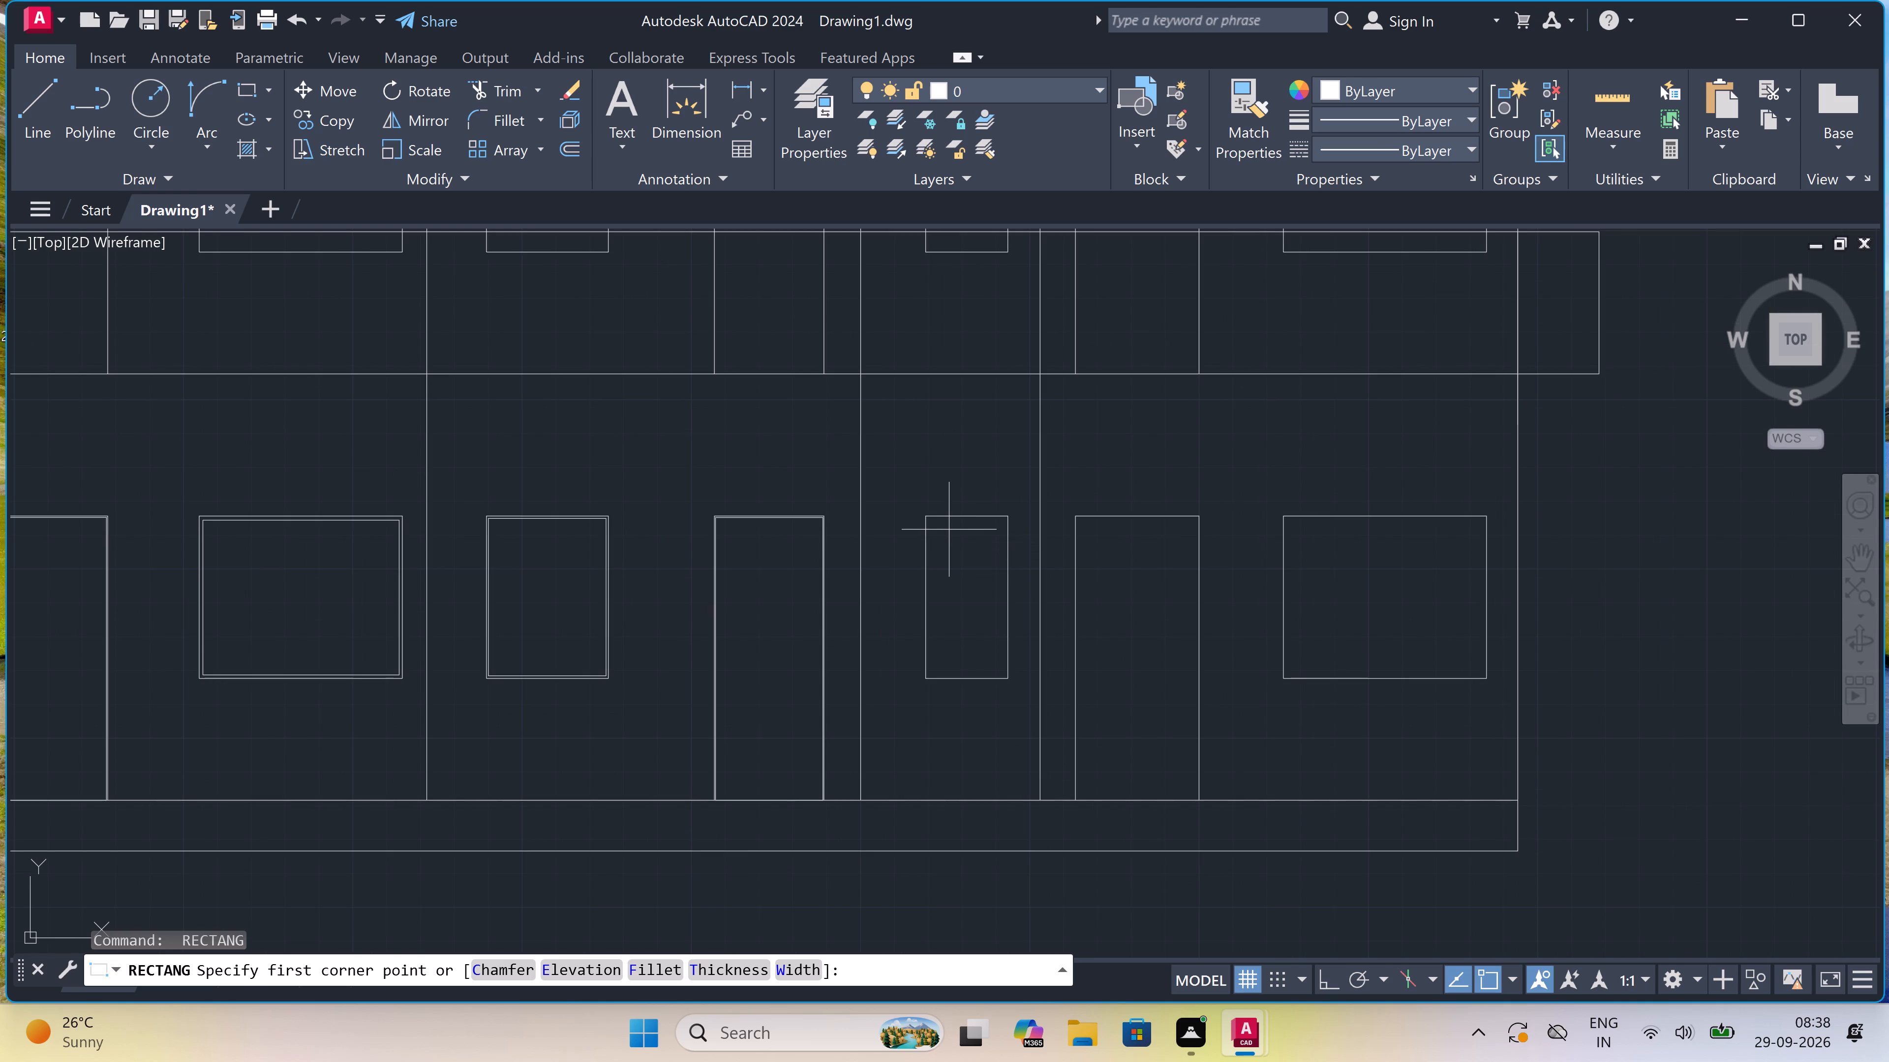
pyautogui.scroll(1, 947, 530)
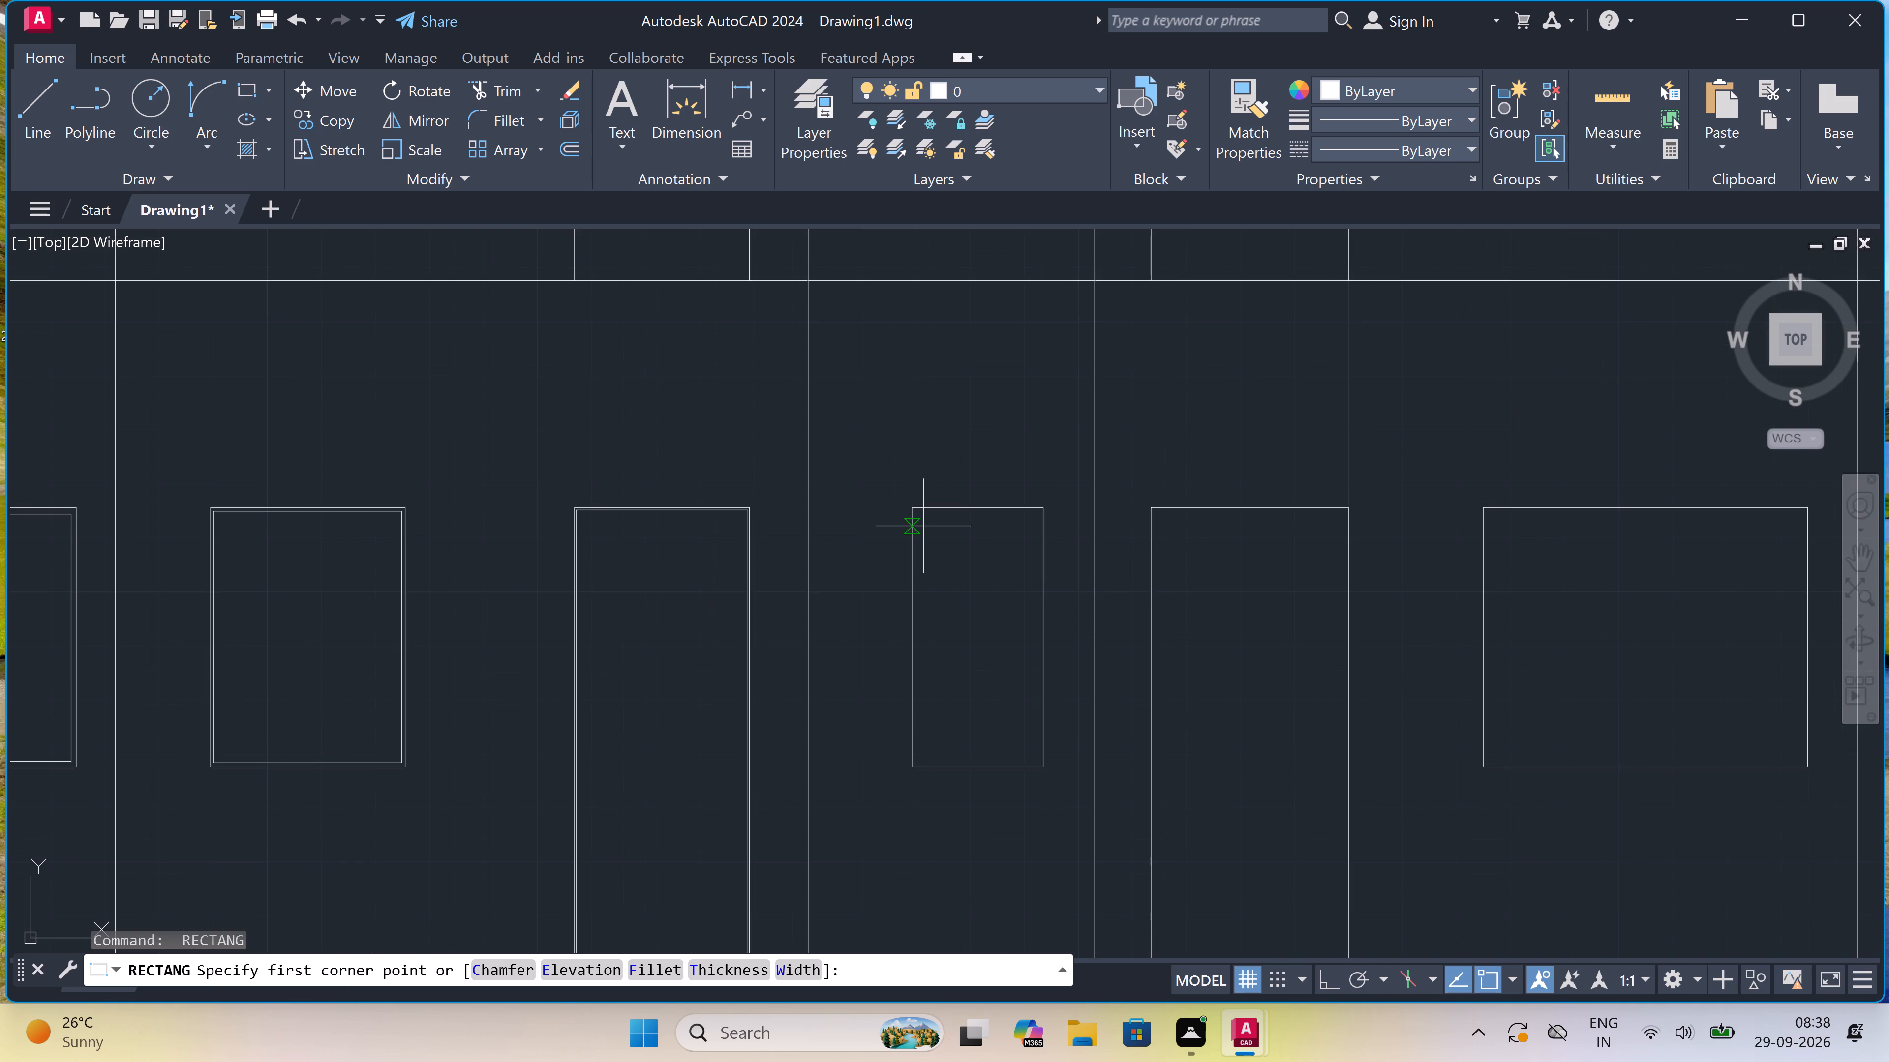
pyautogui.scroll(4, 912, 523)
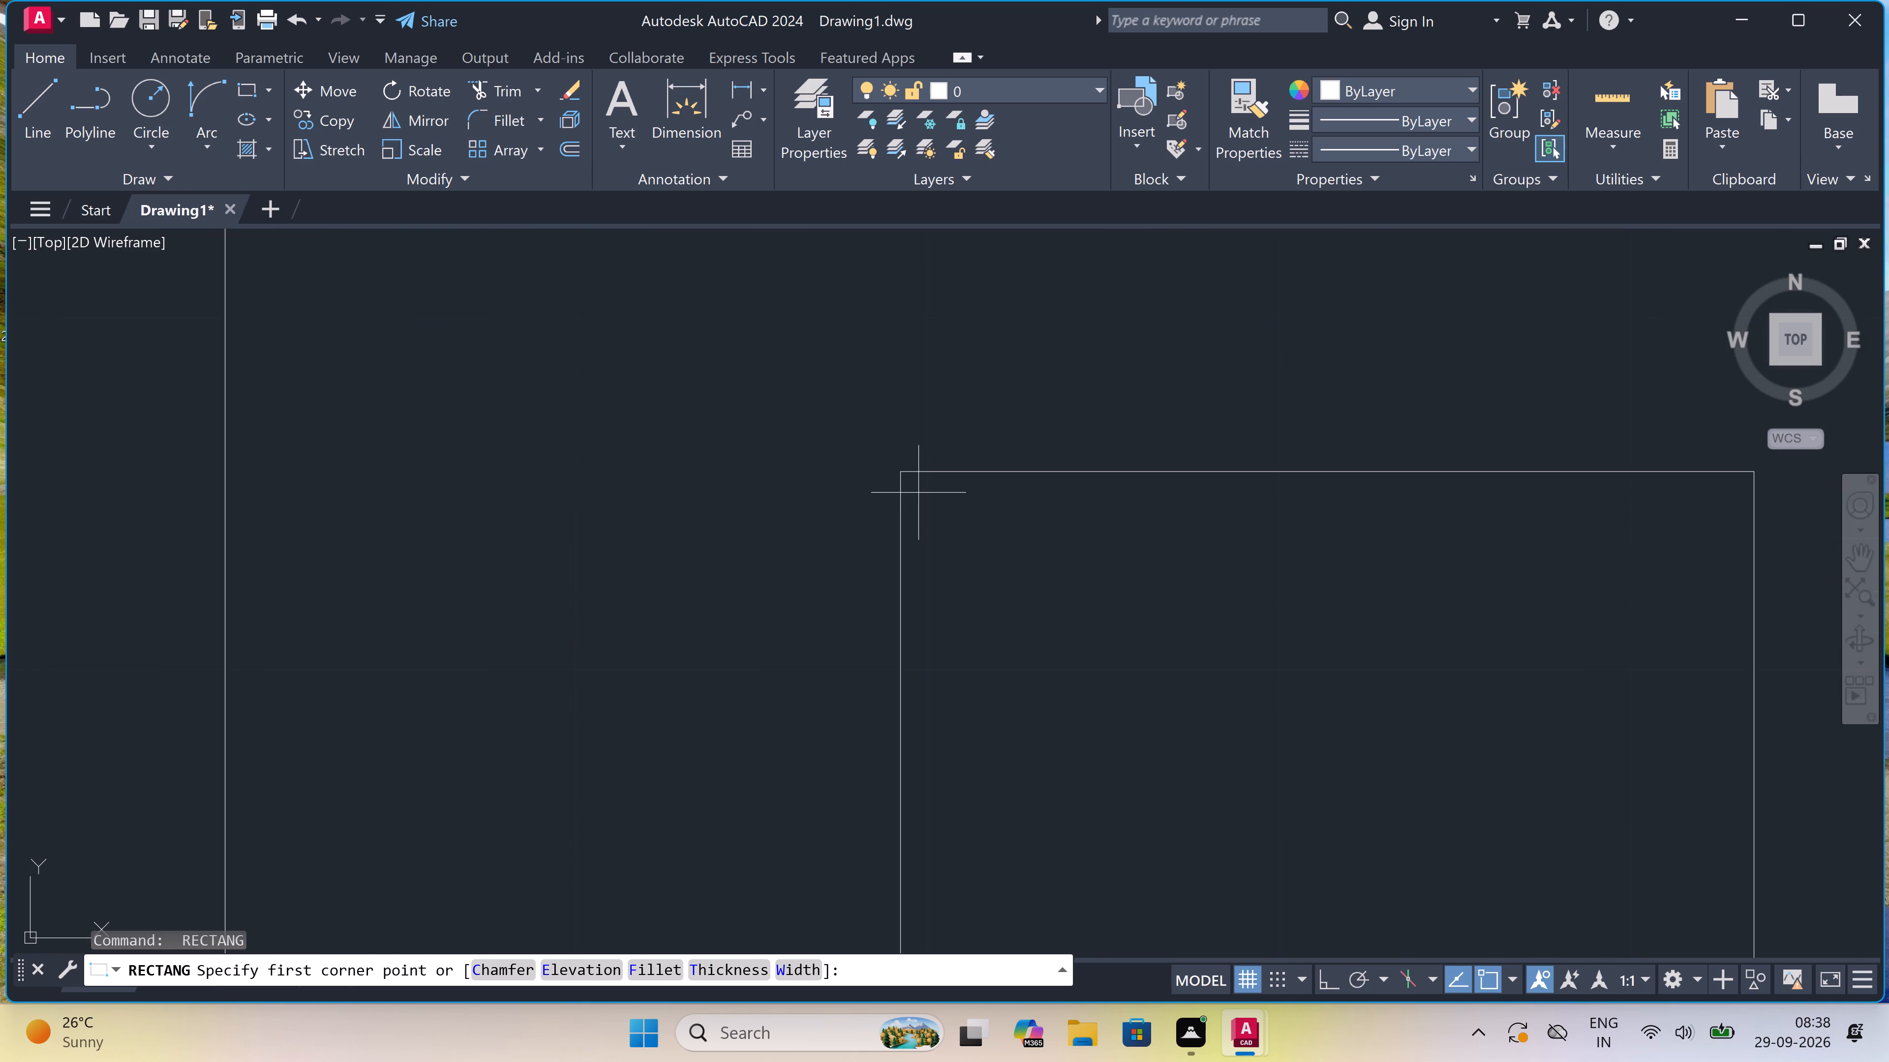
pyautogui.click(918, 493)
pyautogui.scroll(-3, 1018, 549)
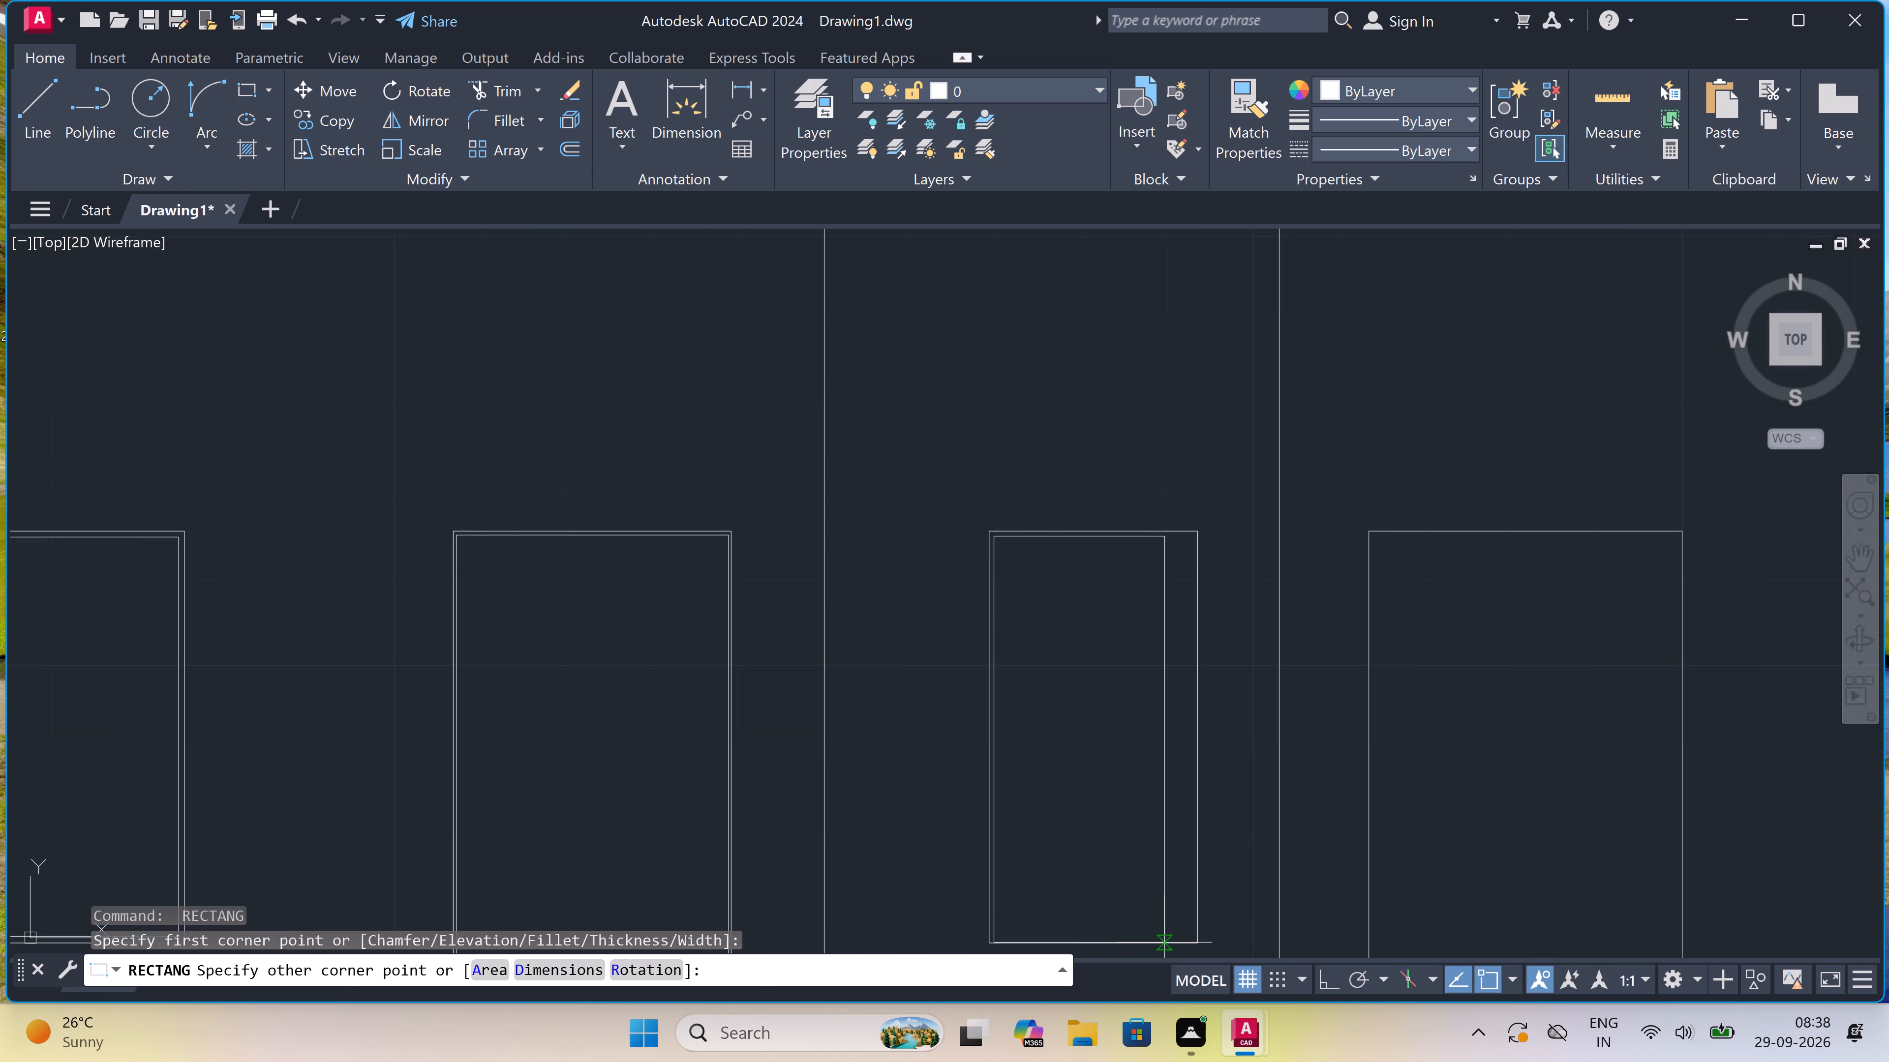
pyautogui.scroll(3, 1165, 943)
pyautogui.scroll(-1, 1250, 911)
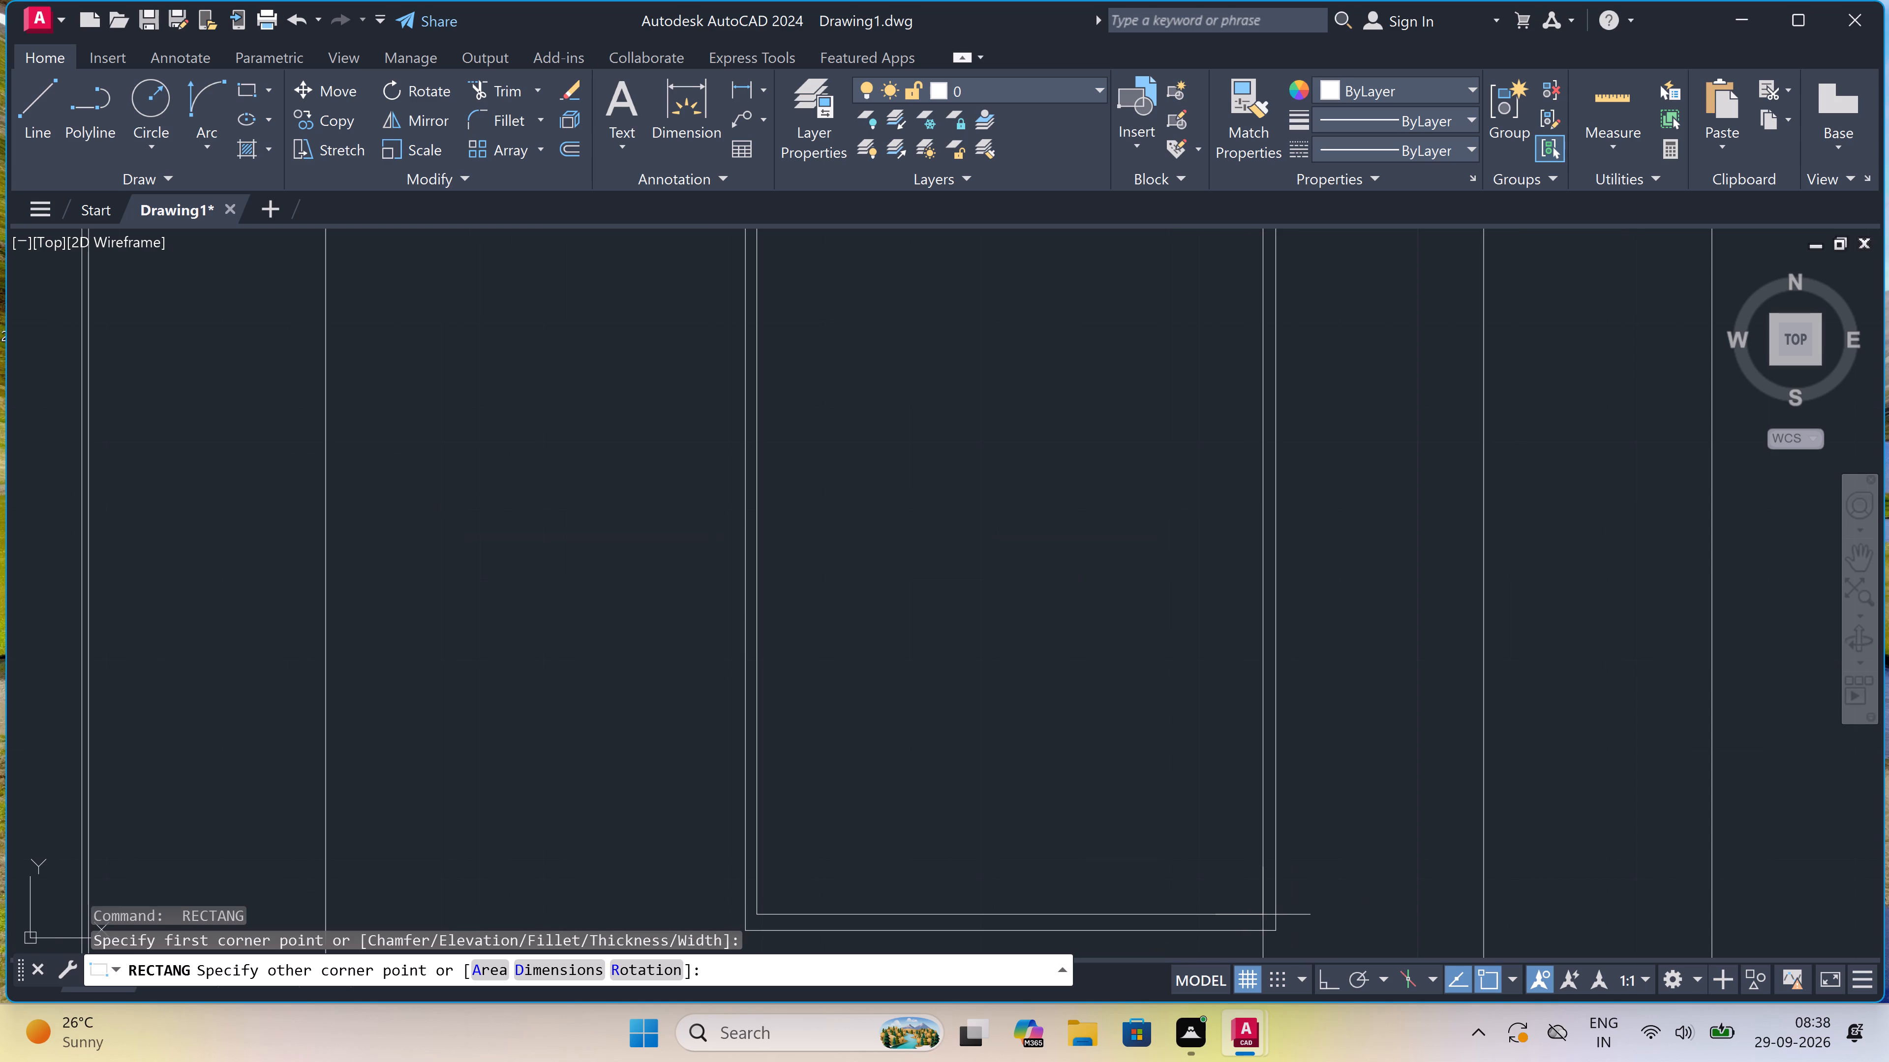
pyautogui.scroll(1, 1263, 914)
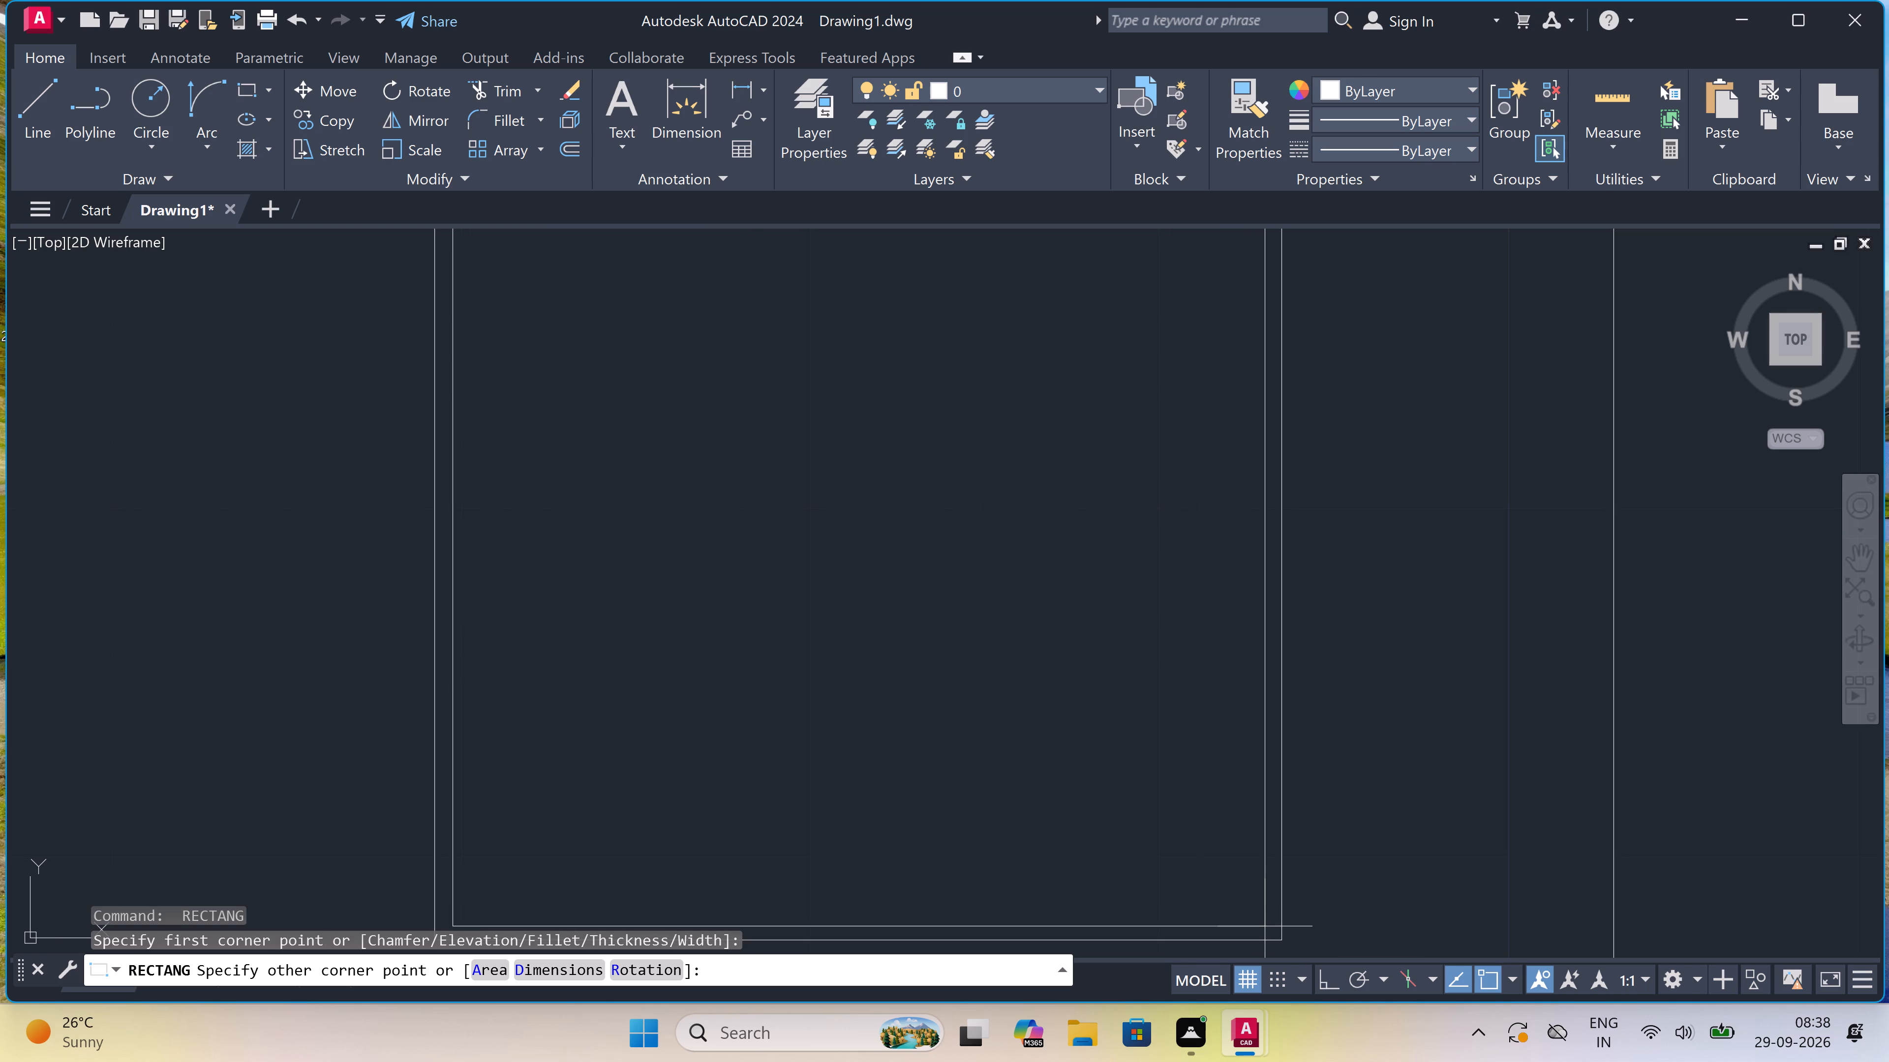
pyautogui.click(1263, 925)
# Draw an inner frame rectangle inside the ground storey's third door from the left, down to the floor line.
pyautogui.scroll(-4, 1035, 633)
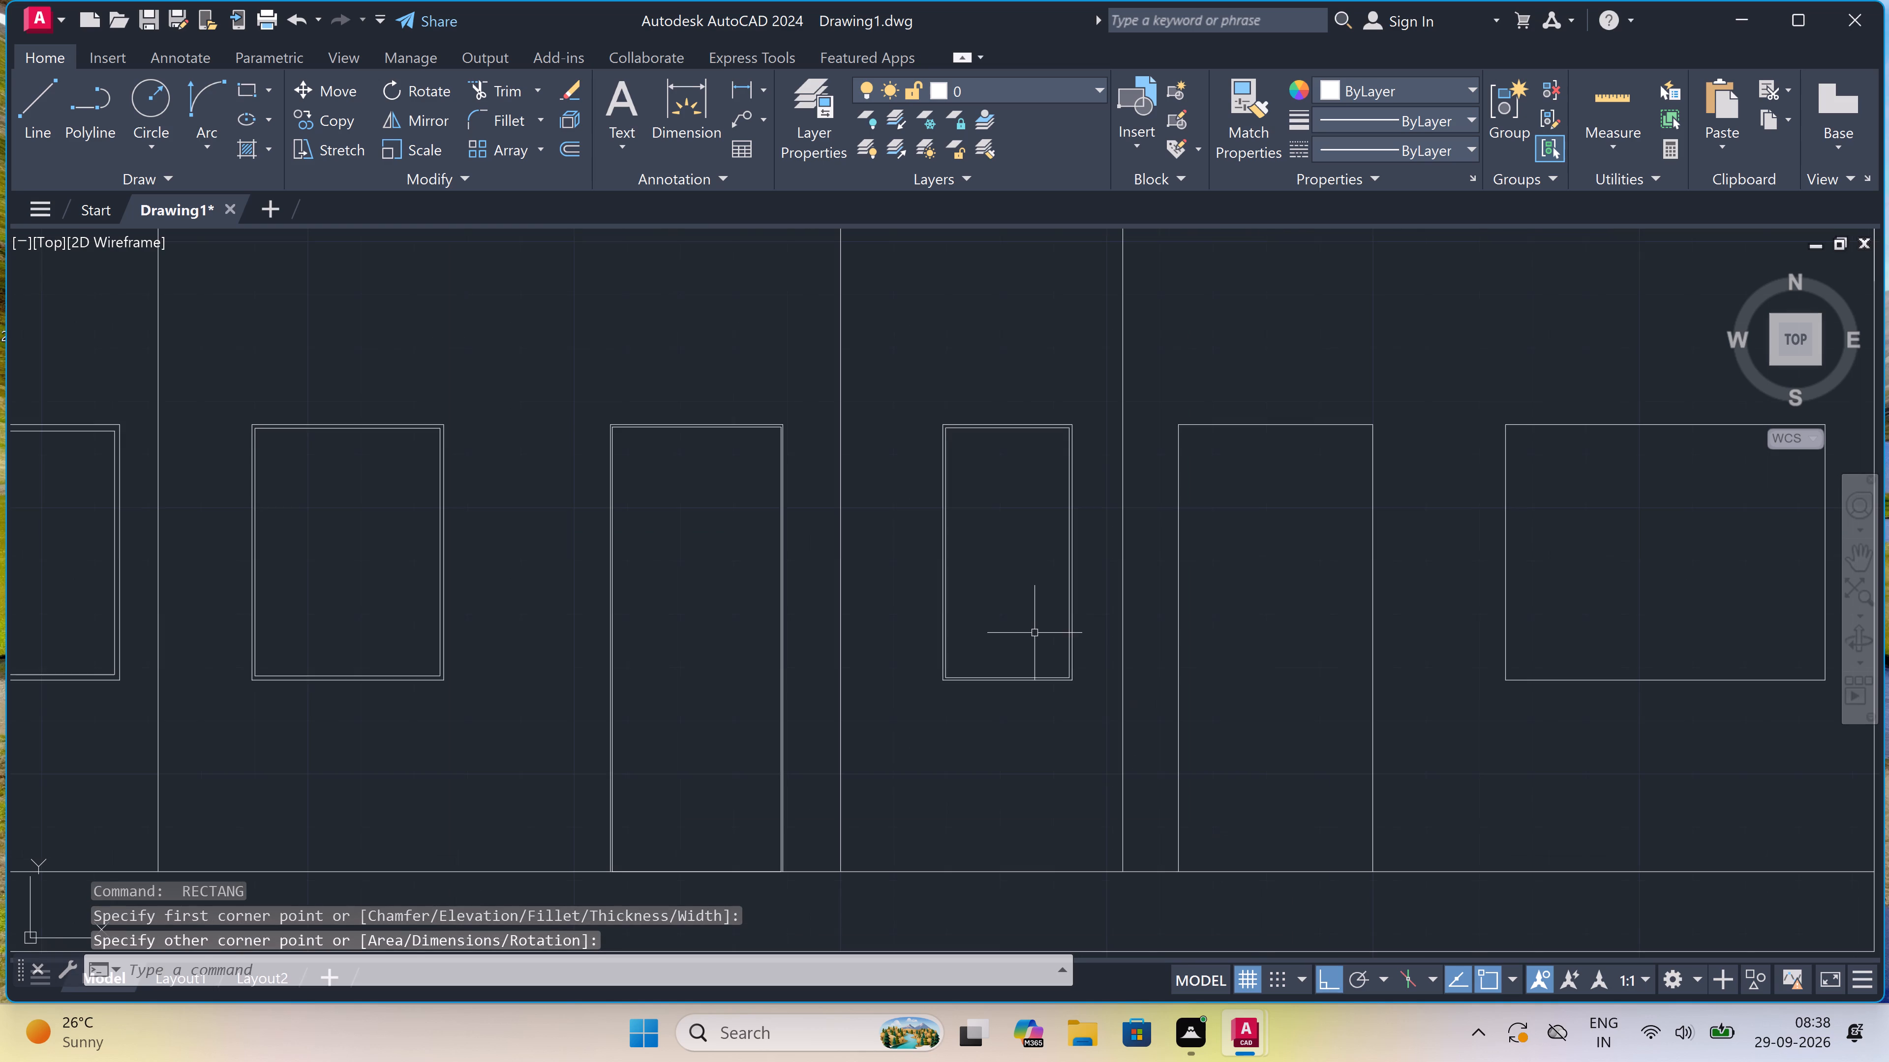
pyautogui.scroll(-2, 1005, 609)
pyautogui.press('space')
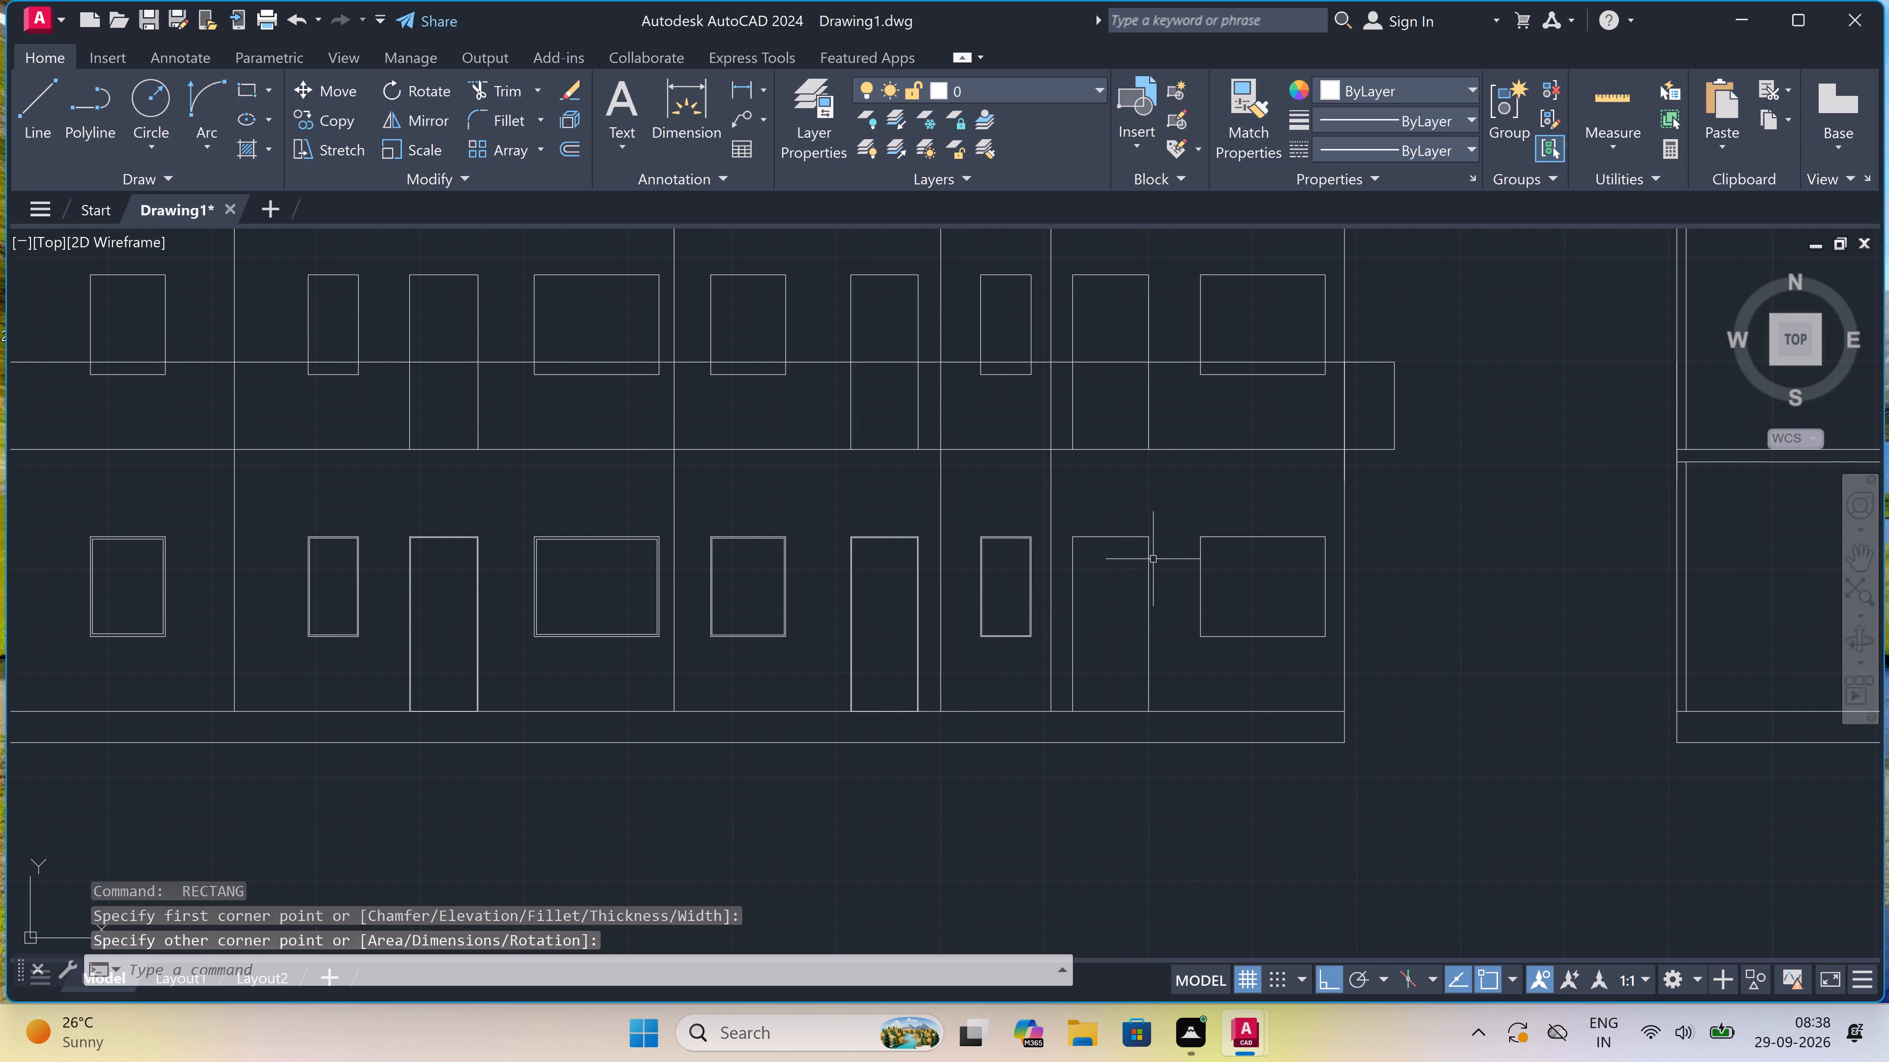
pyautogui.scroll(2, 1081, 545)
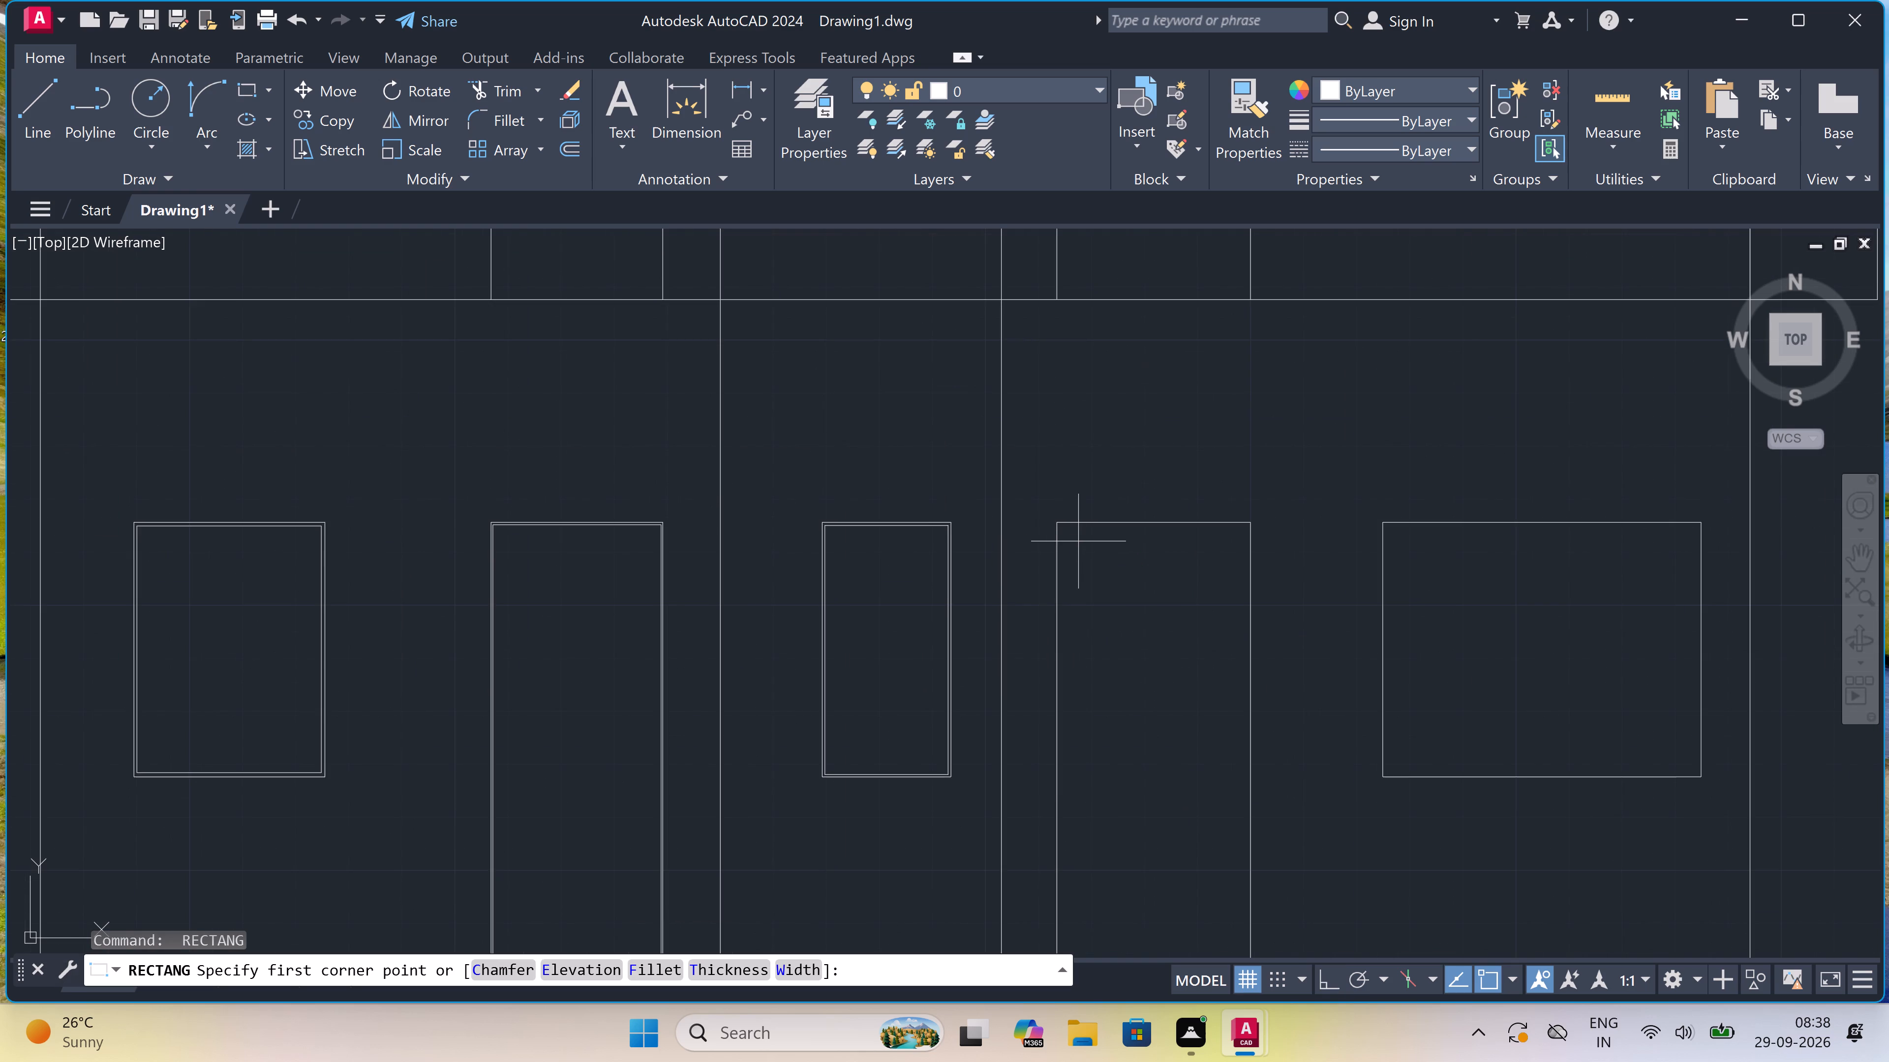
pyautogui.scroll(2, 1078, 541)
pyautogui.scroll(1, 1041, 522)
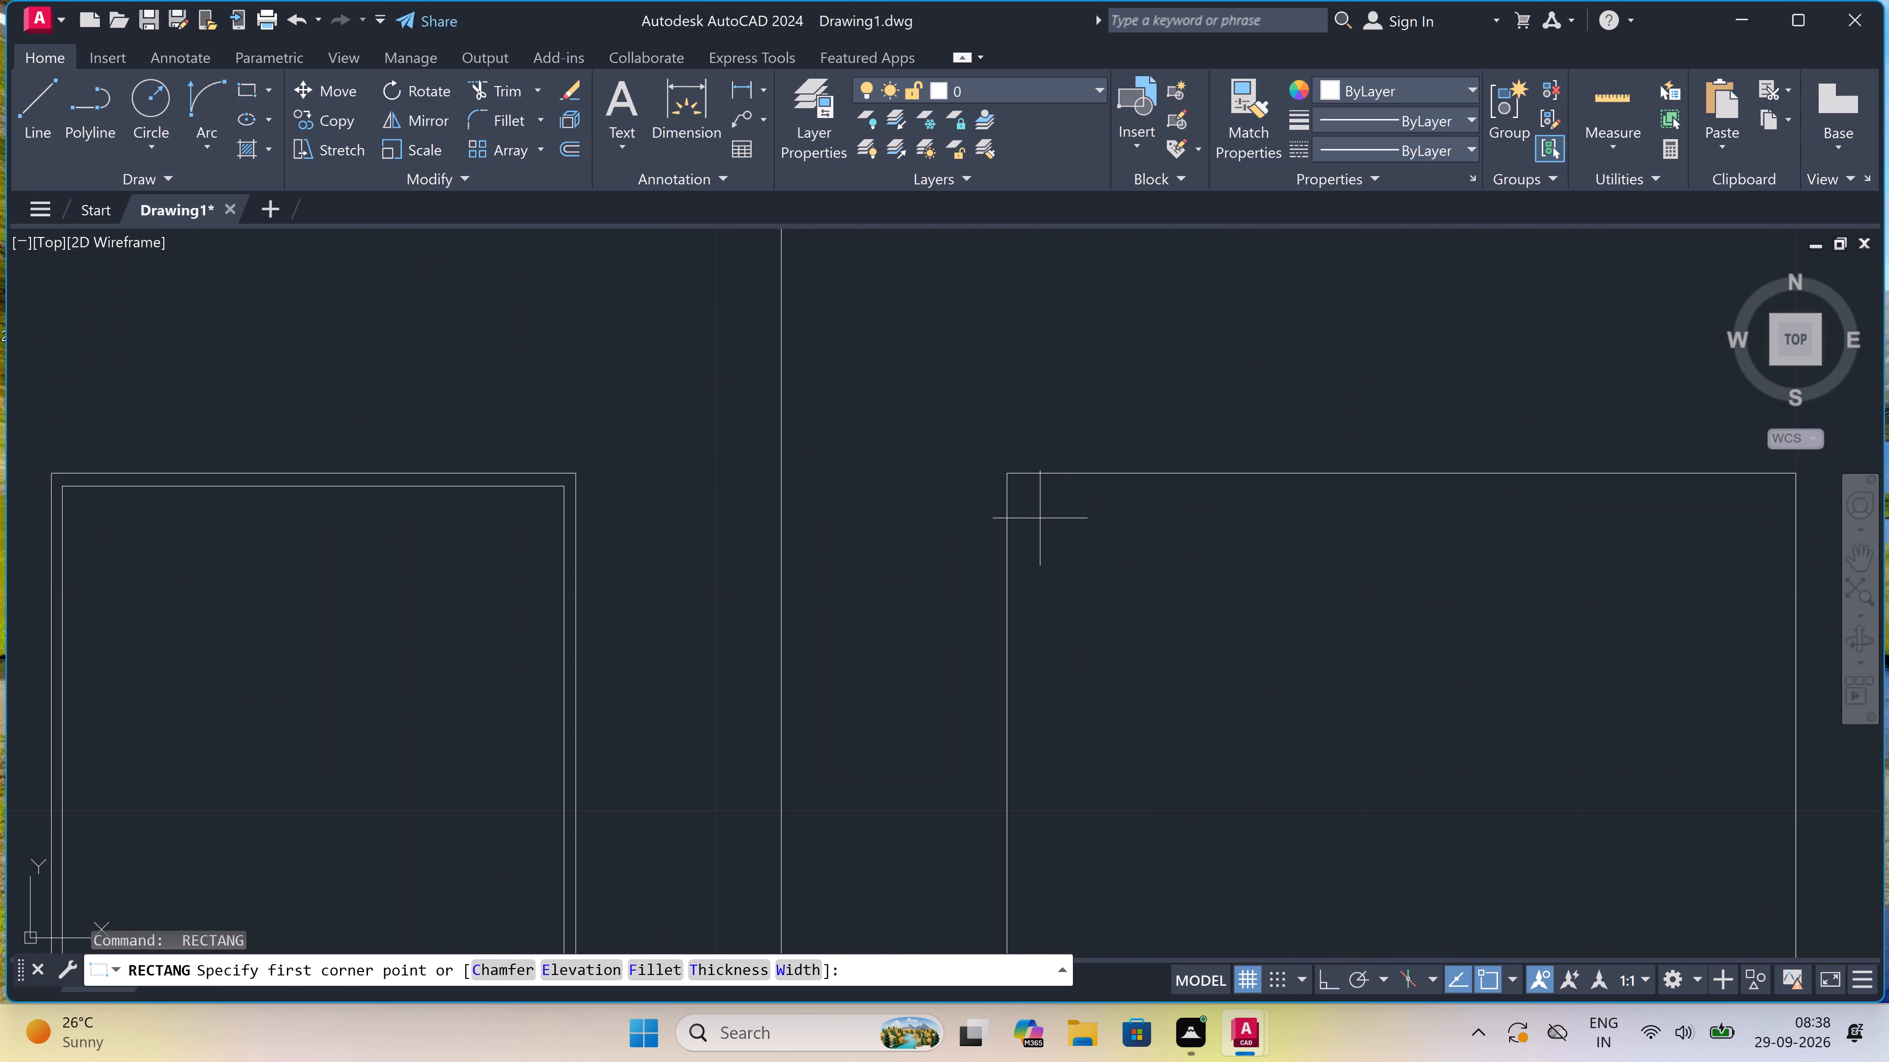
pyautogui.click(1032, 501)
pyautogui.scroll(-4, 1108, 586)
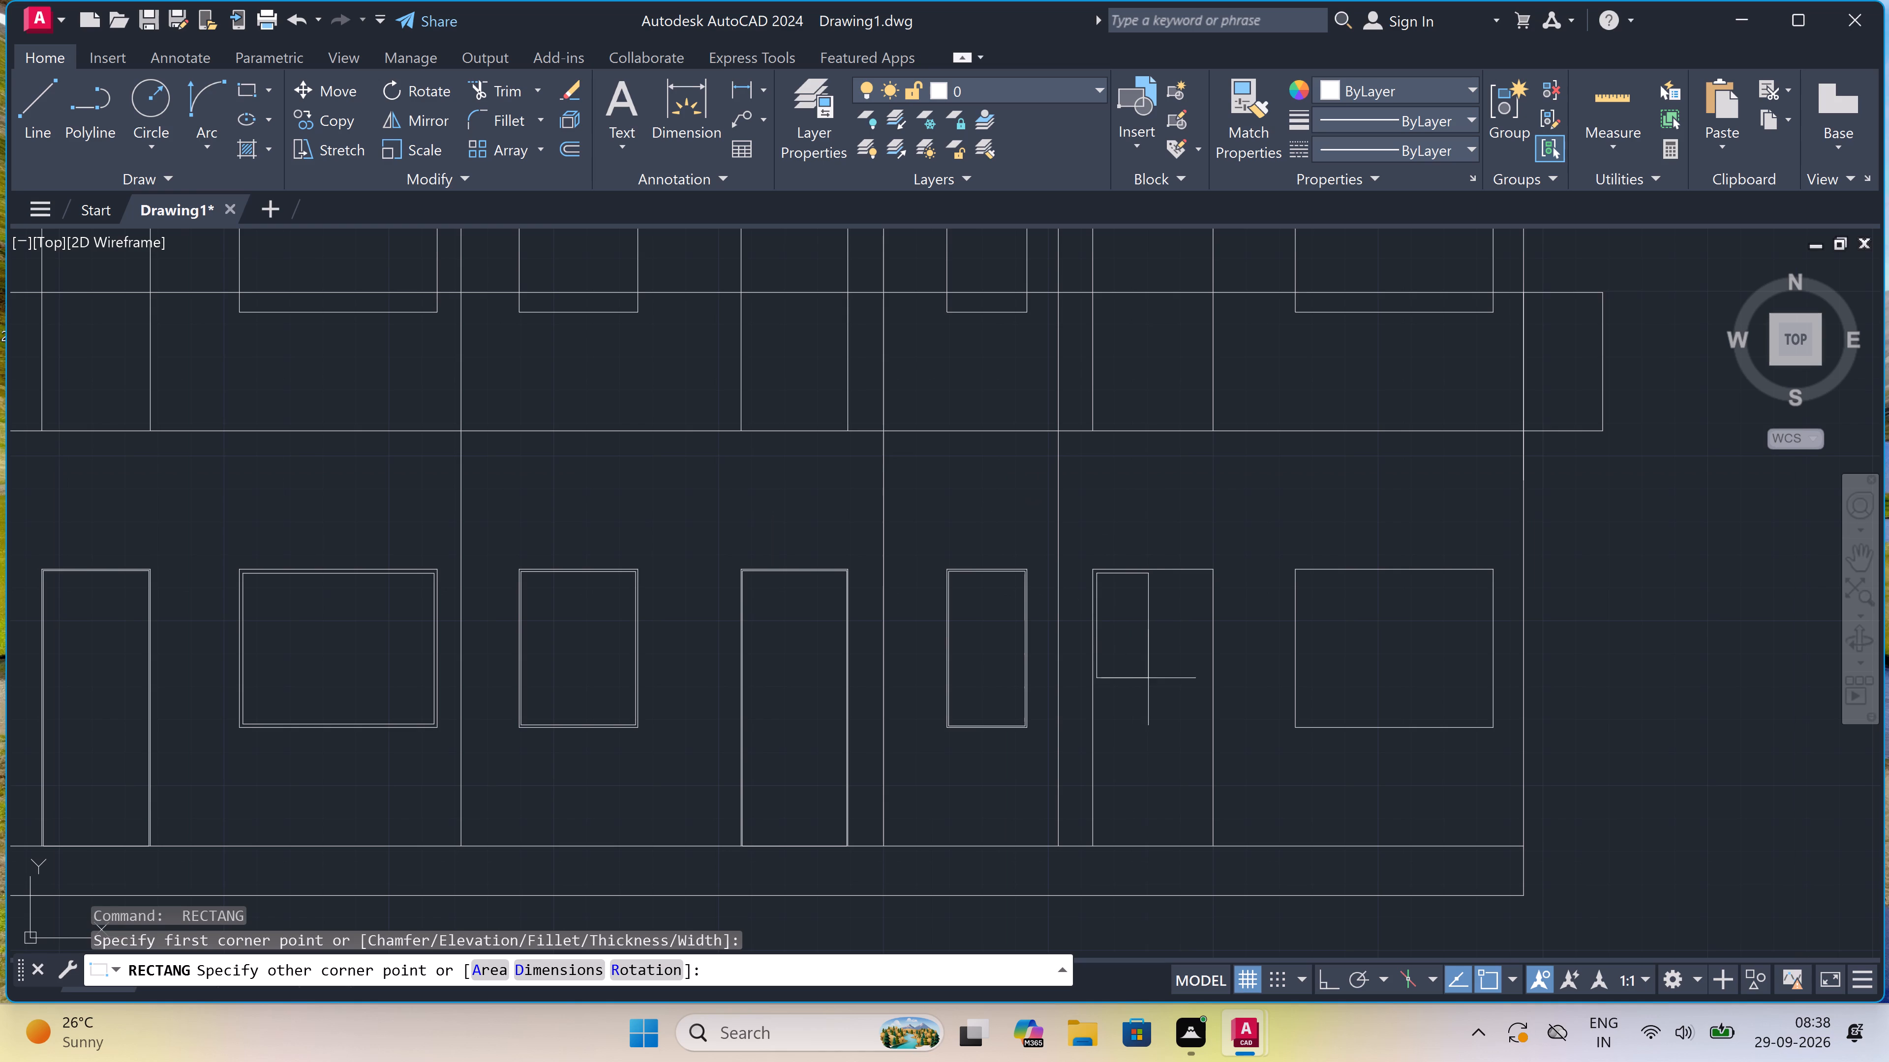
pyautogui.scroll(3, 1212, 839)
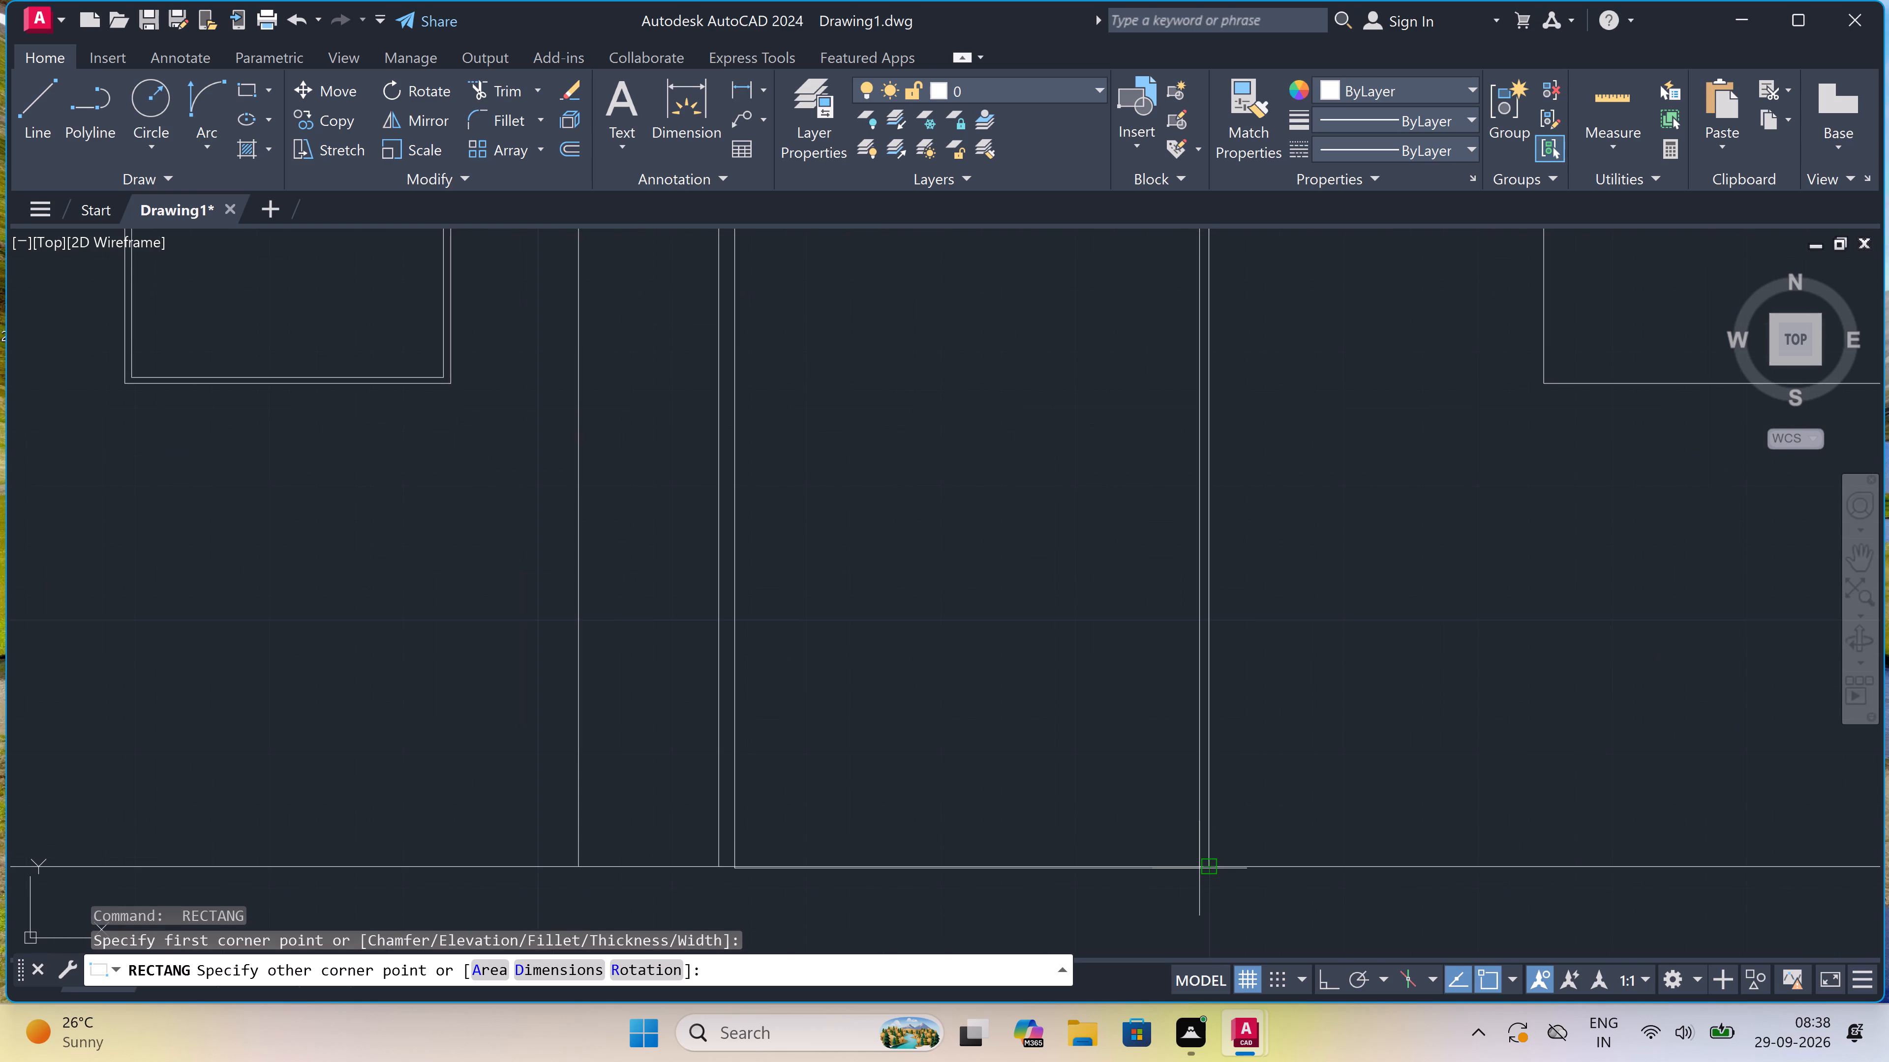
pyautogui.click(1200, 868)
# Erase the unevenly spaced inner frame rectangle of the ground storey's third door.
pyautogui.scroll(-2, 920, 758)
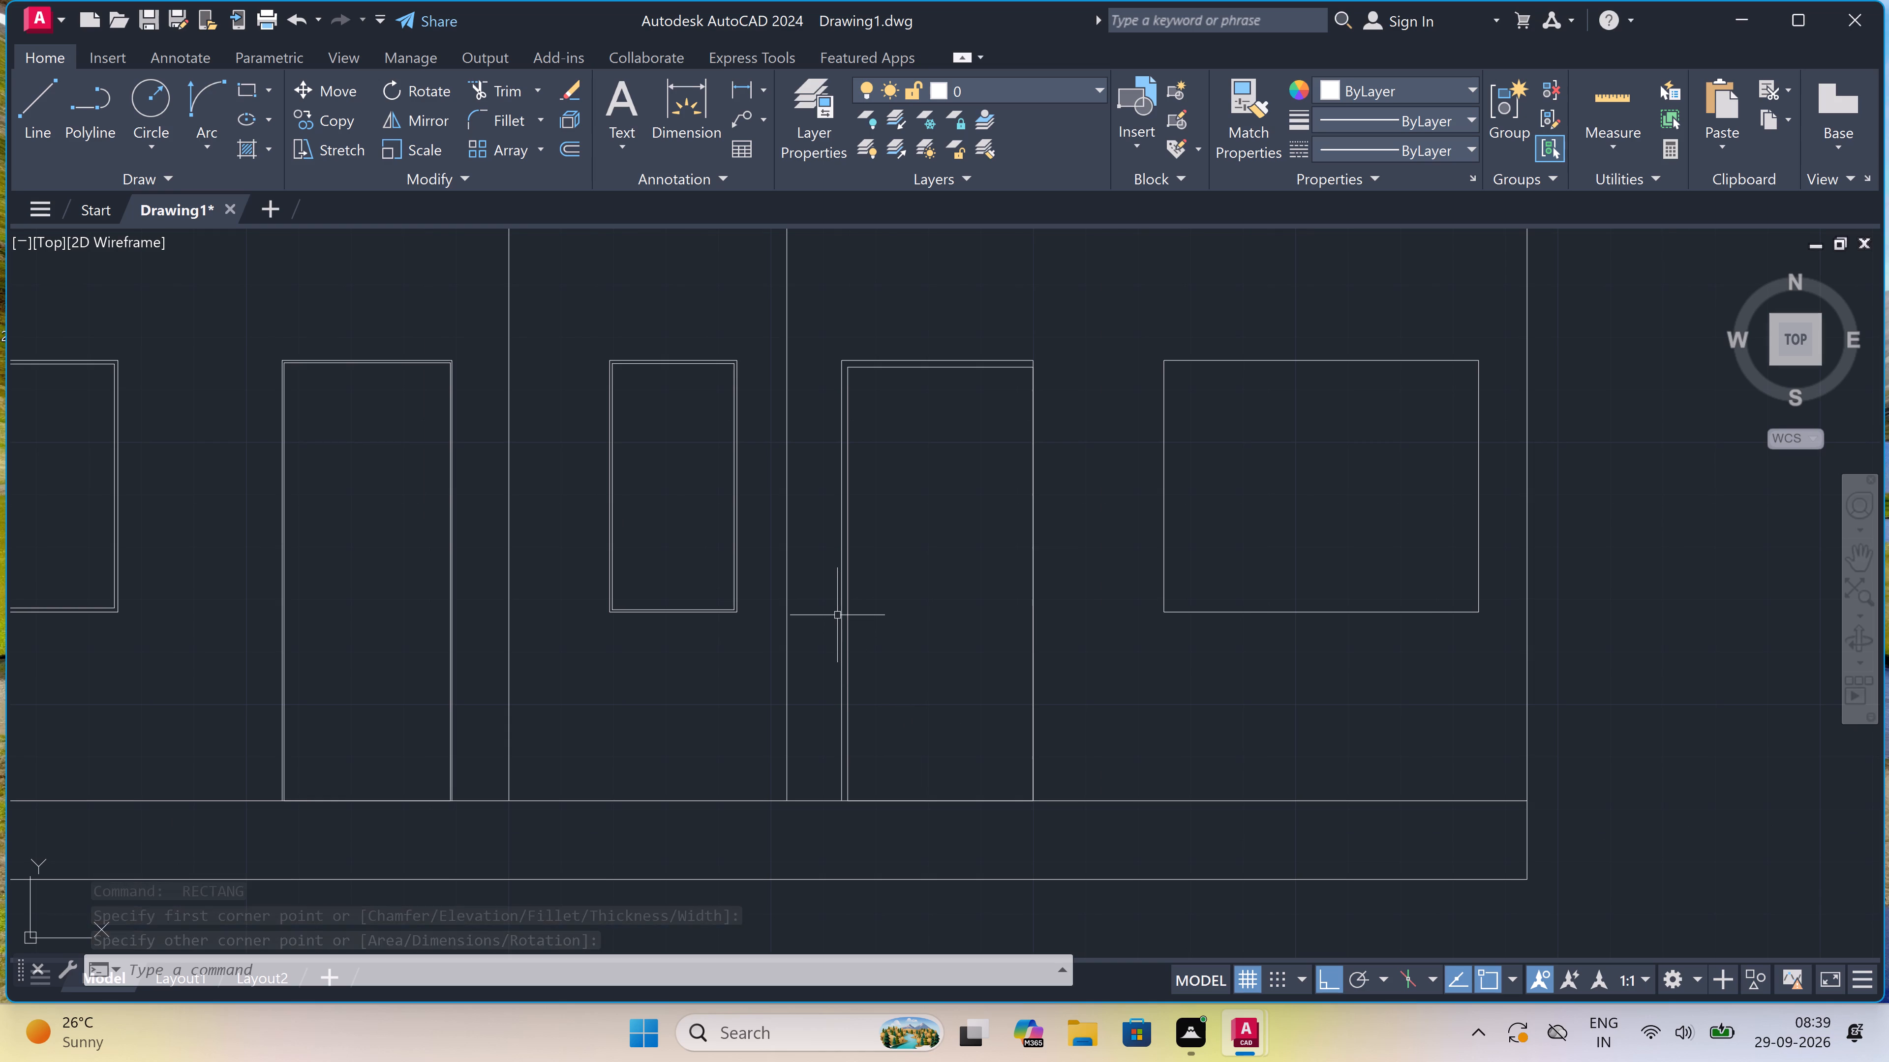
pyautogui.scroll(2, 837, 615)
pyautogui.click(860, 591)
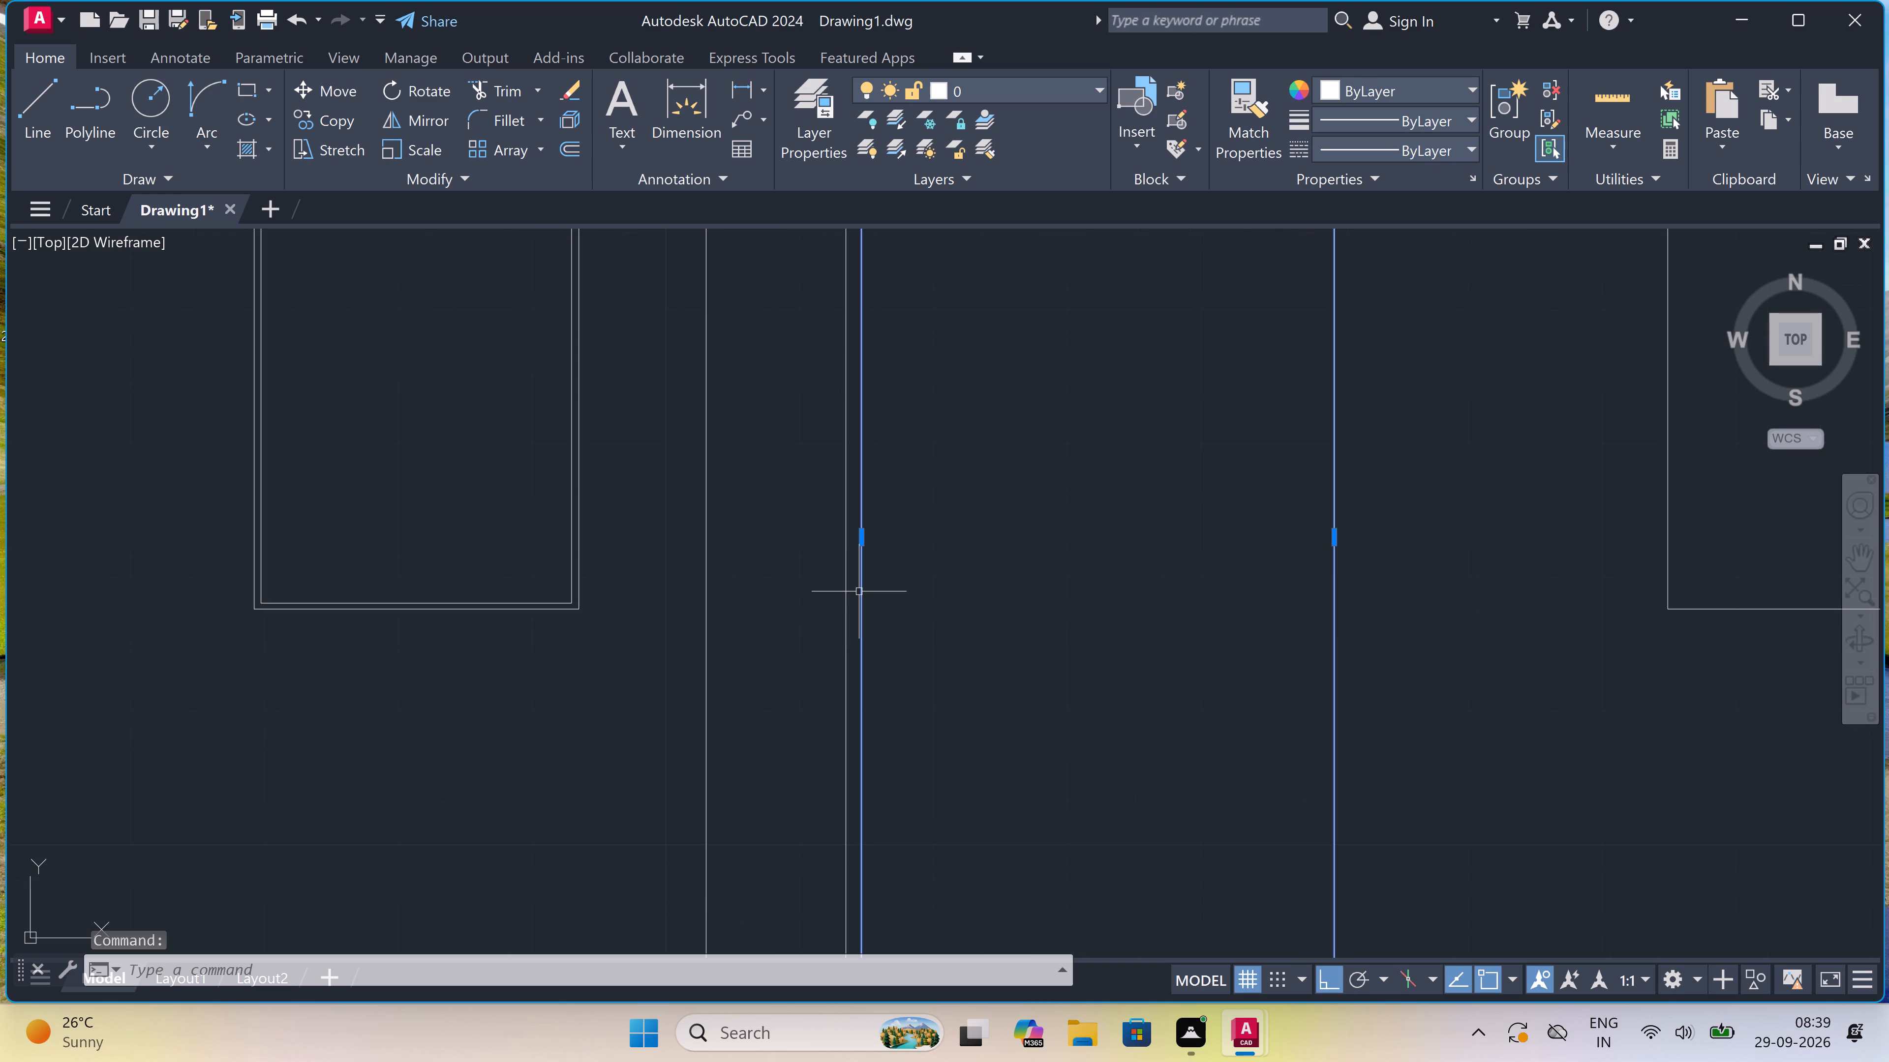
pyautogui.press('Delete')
# Redraw the inner frame rectangle just inside the ground storey's third door from the left, ending on the floor line.
pyautogui.write('rec')
pyautogui.press('space')
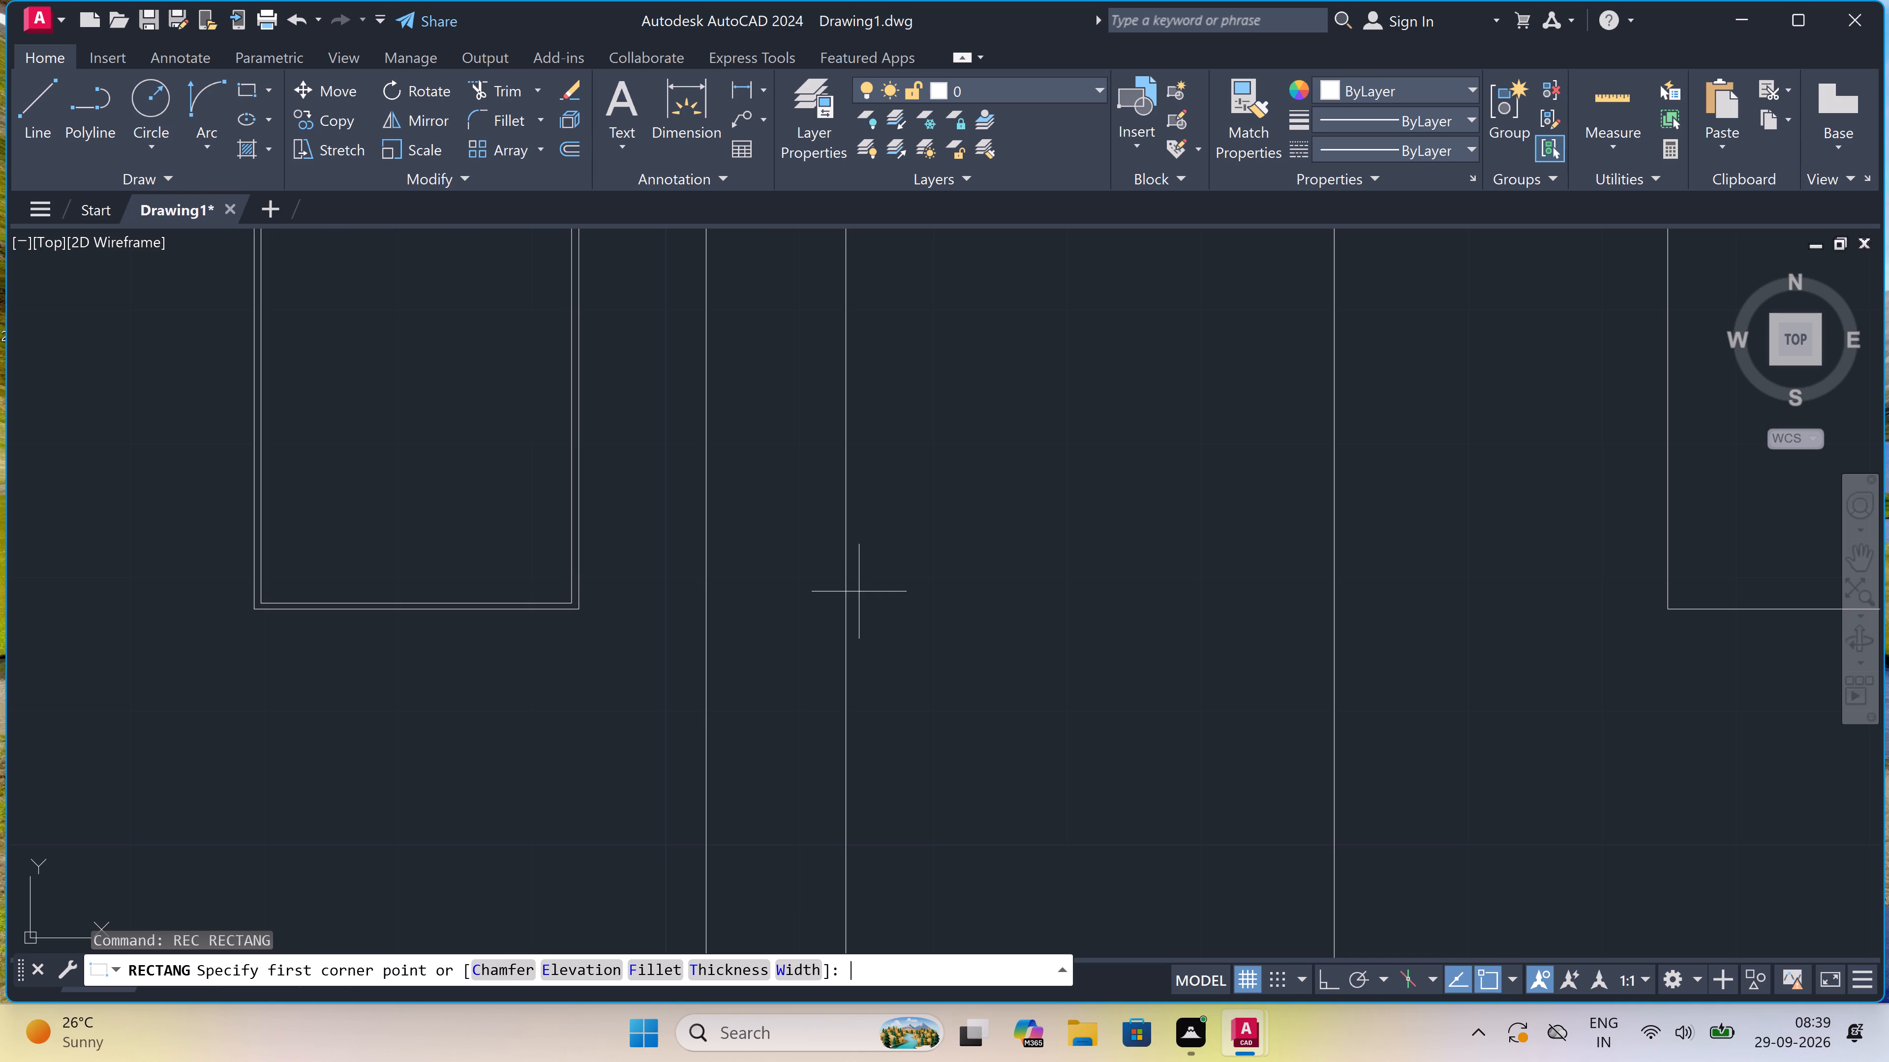
pyautogui.scroll(-3, 858, 554)
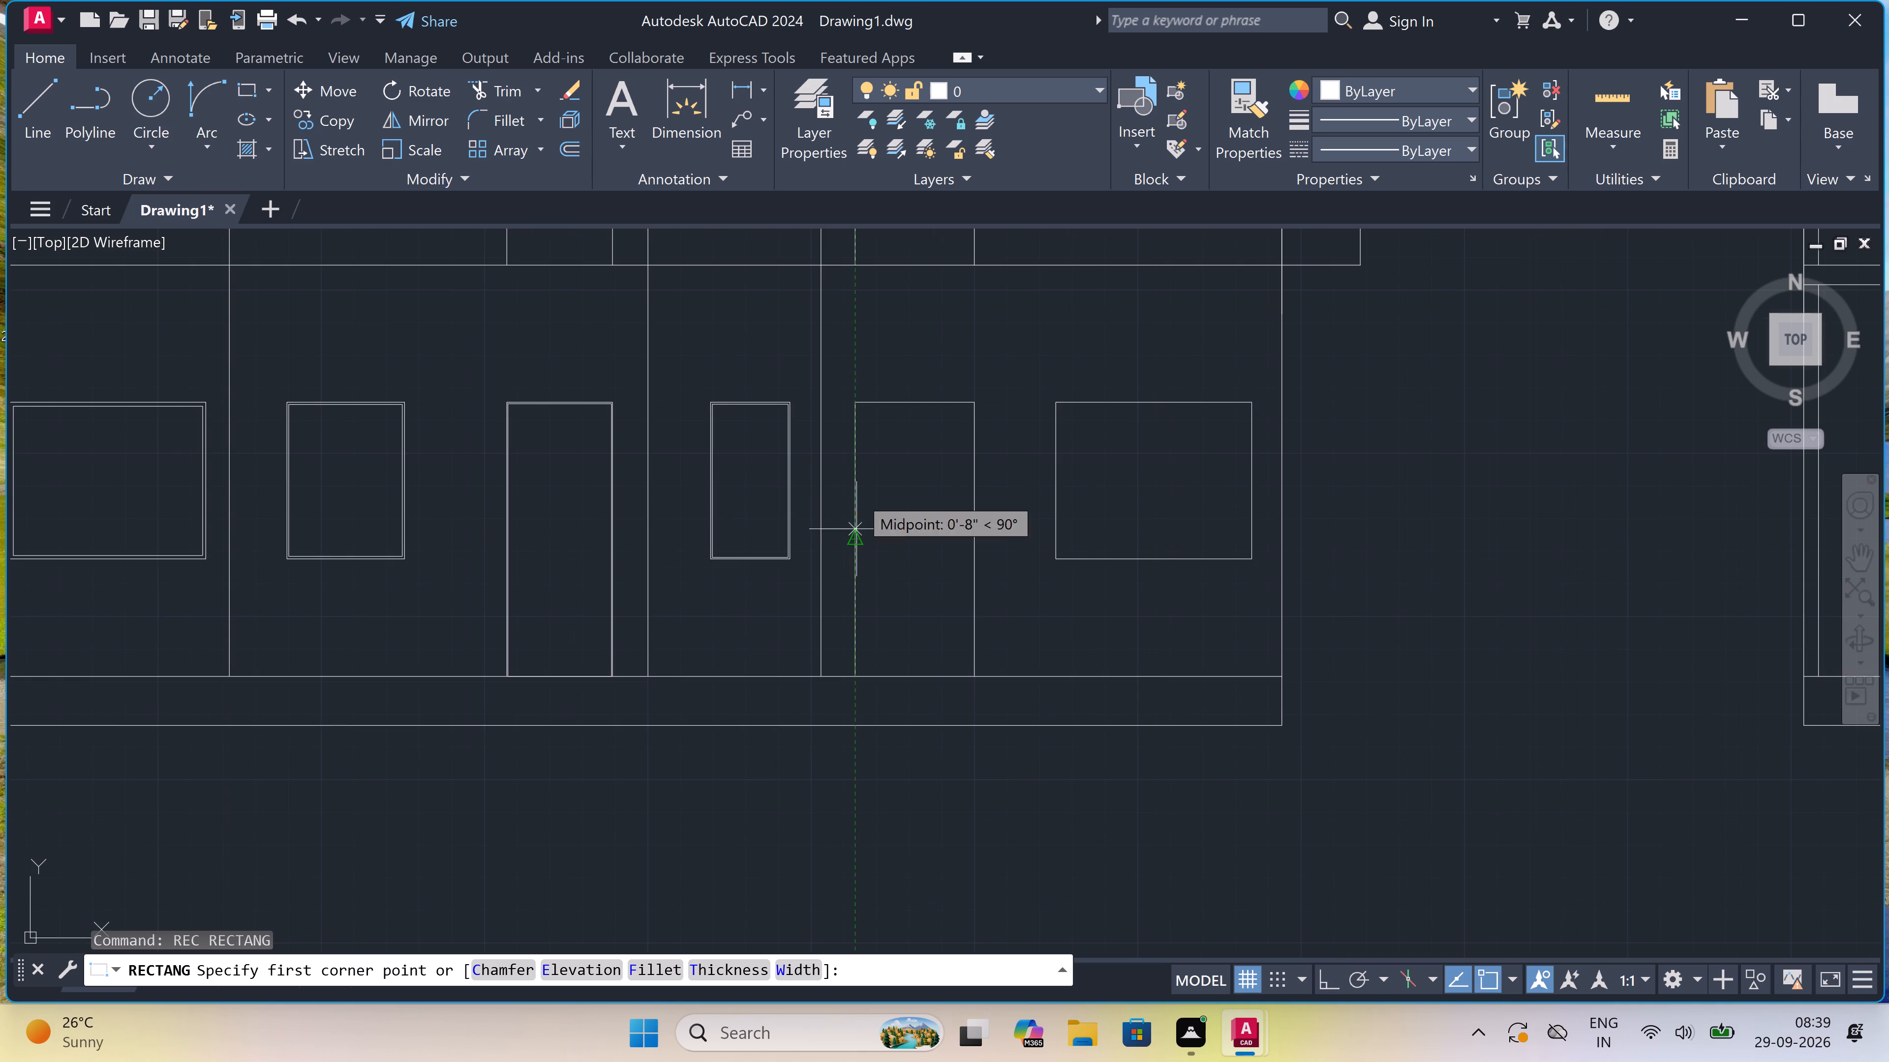
pyautogui.scroll(2, 864, 393)
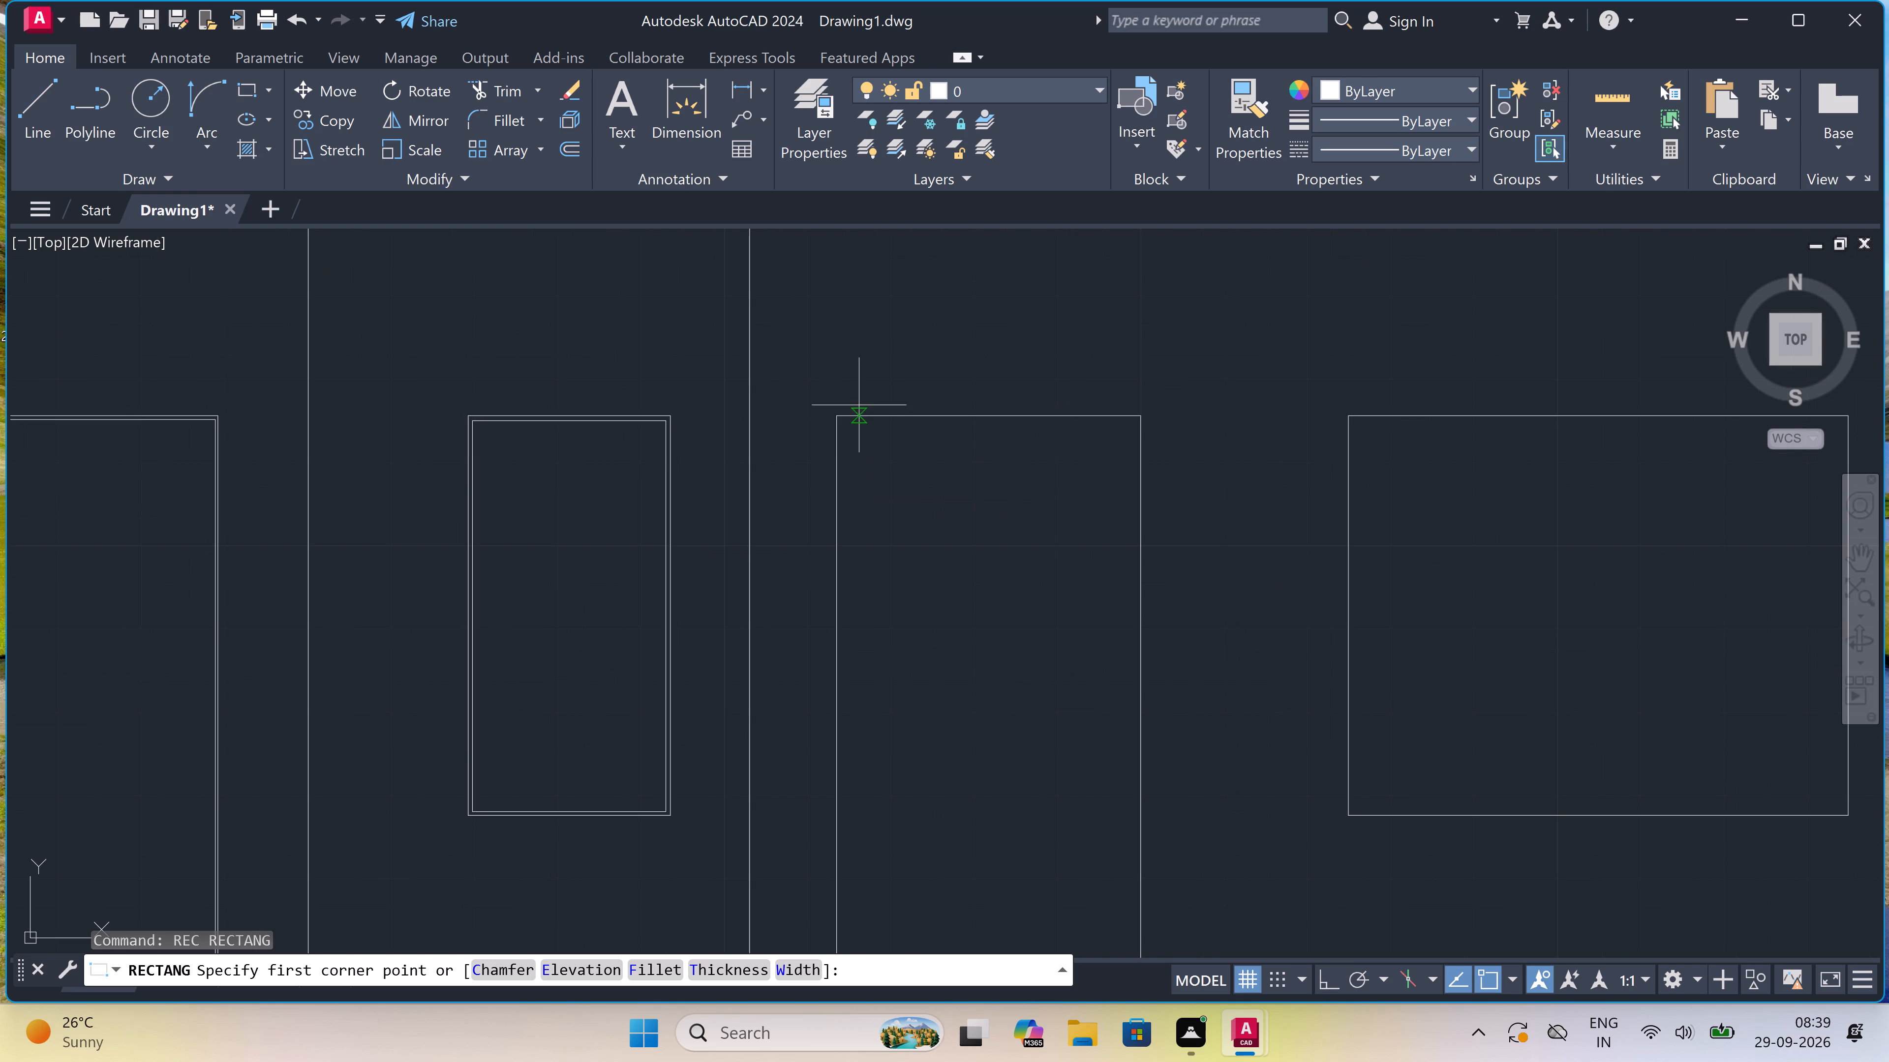
pyautogui.scroll(2, 842, 431)
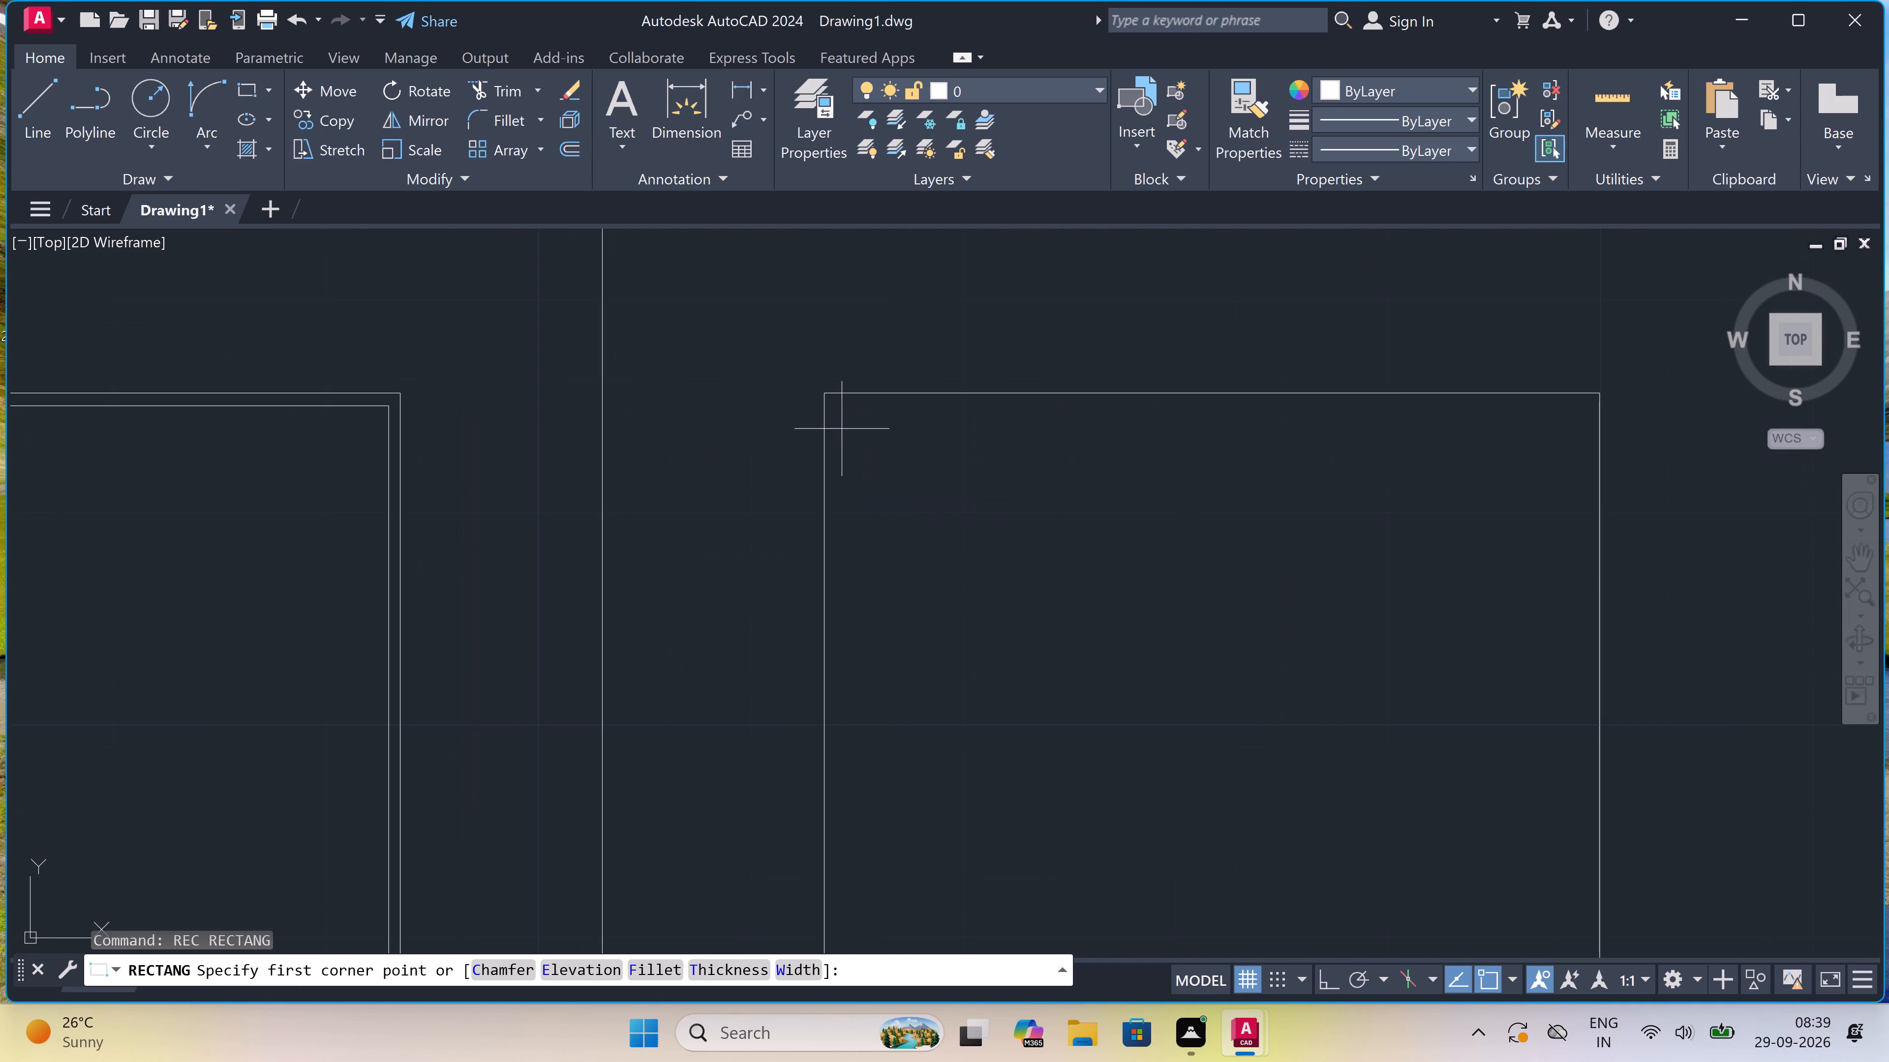
pyautogui.scroll(1, 844, 424)
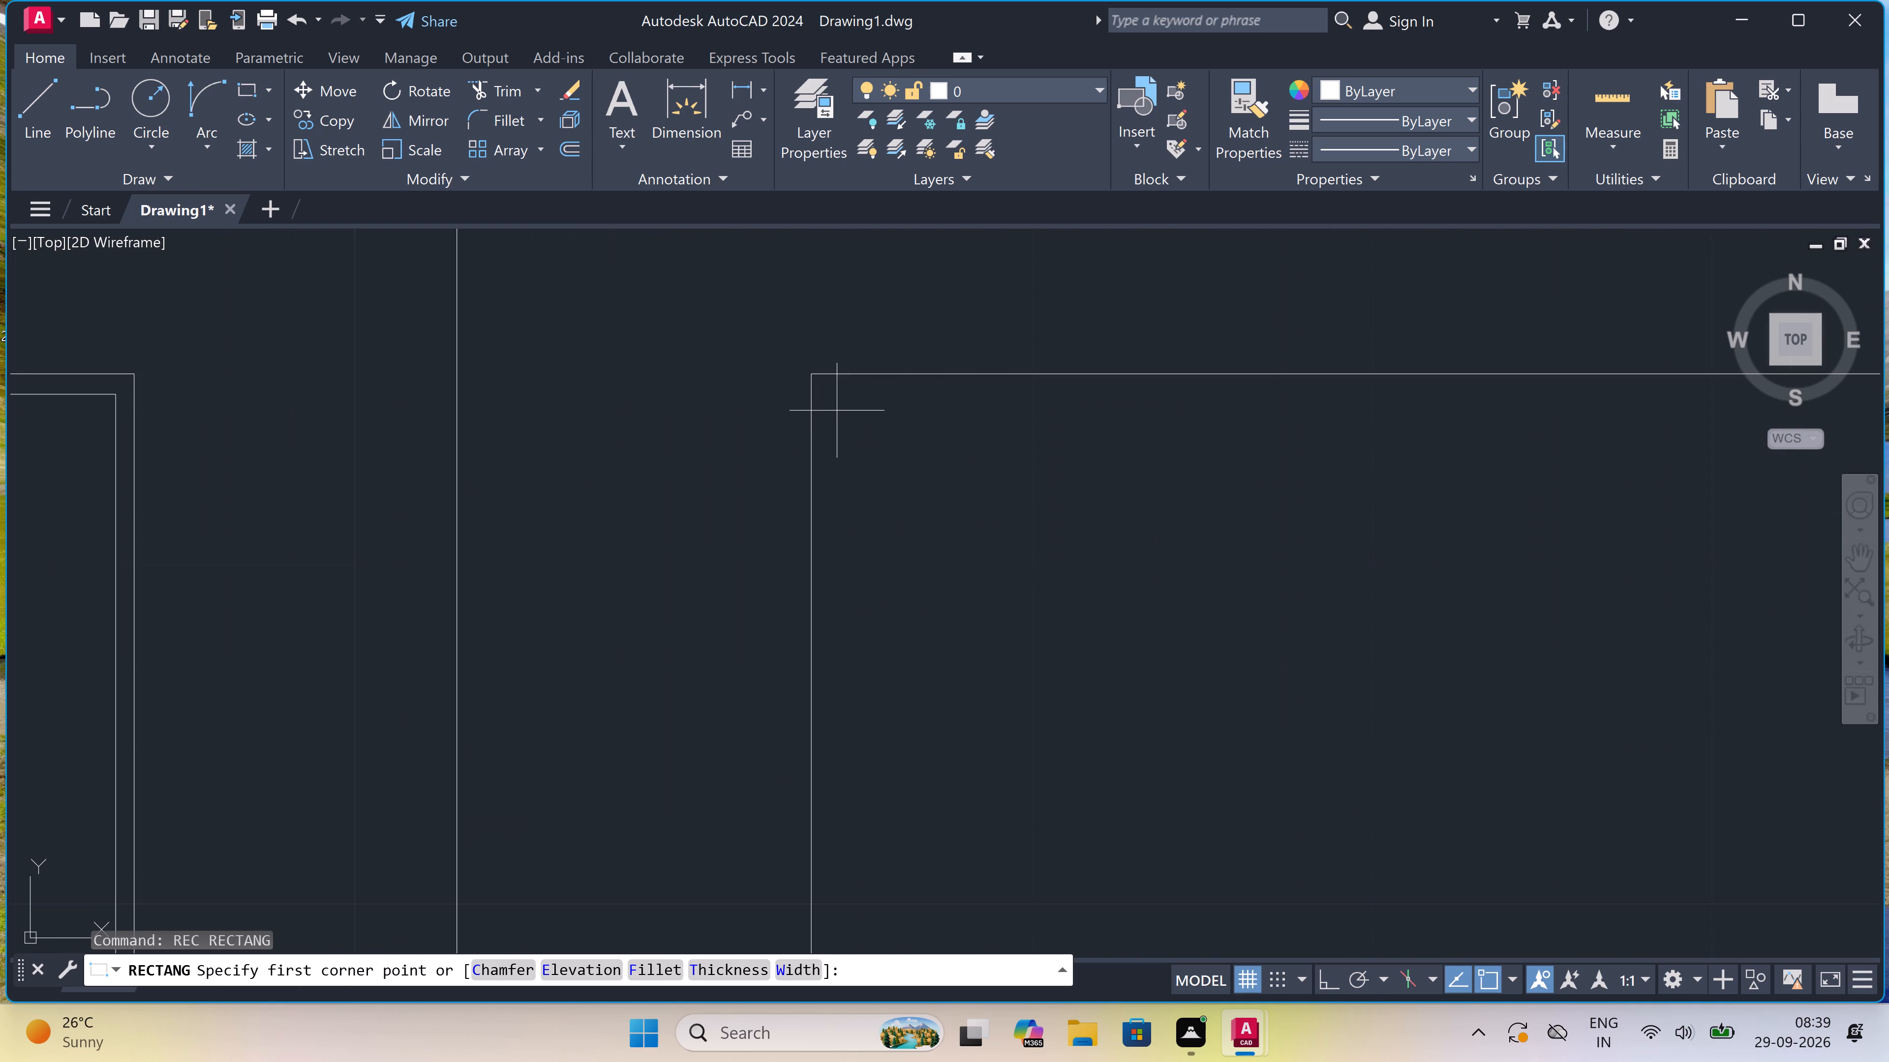
pyautogui.click(837, 411)
pyautogui.scroll(-3, 1102, 470)
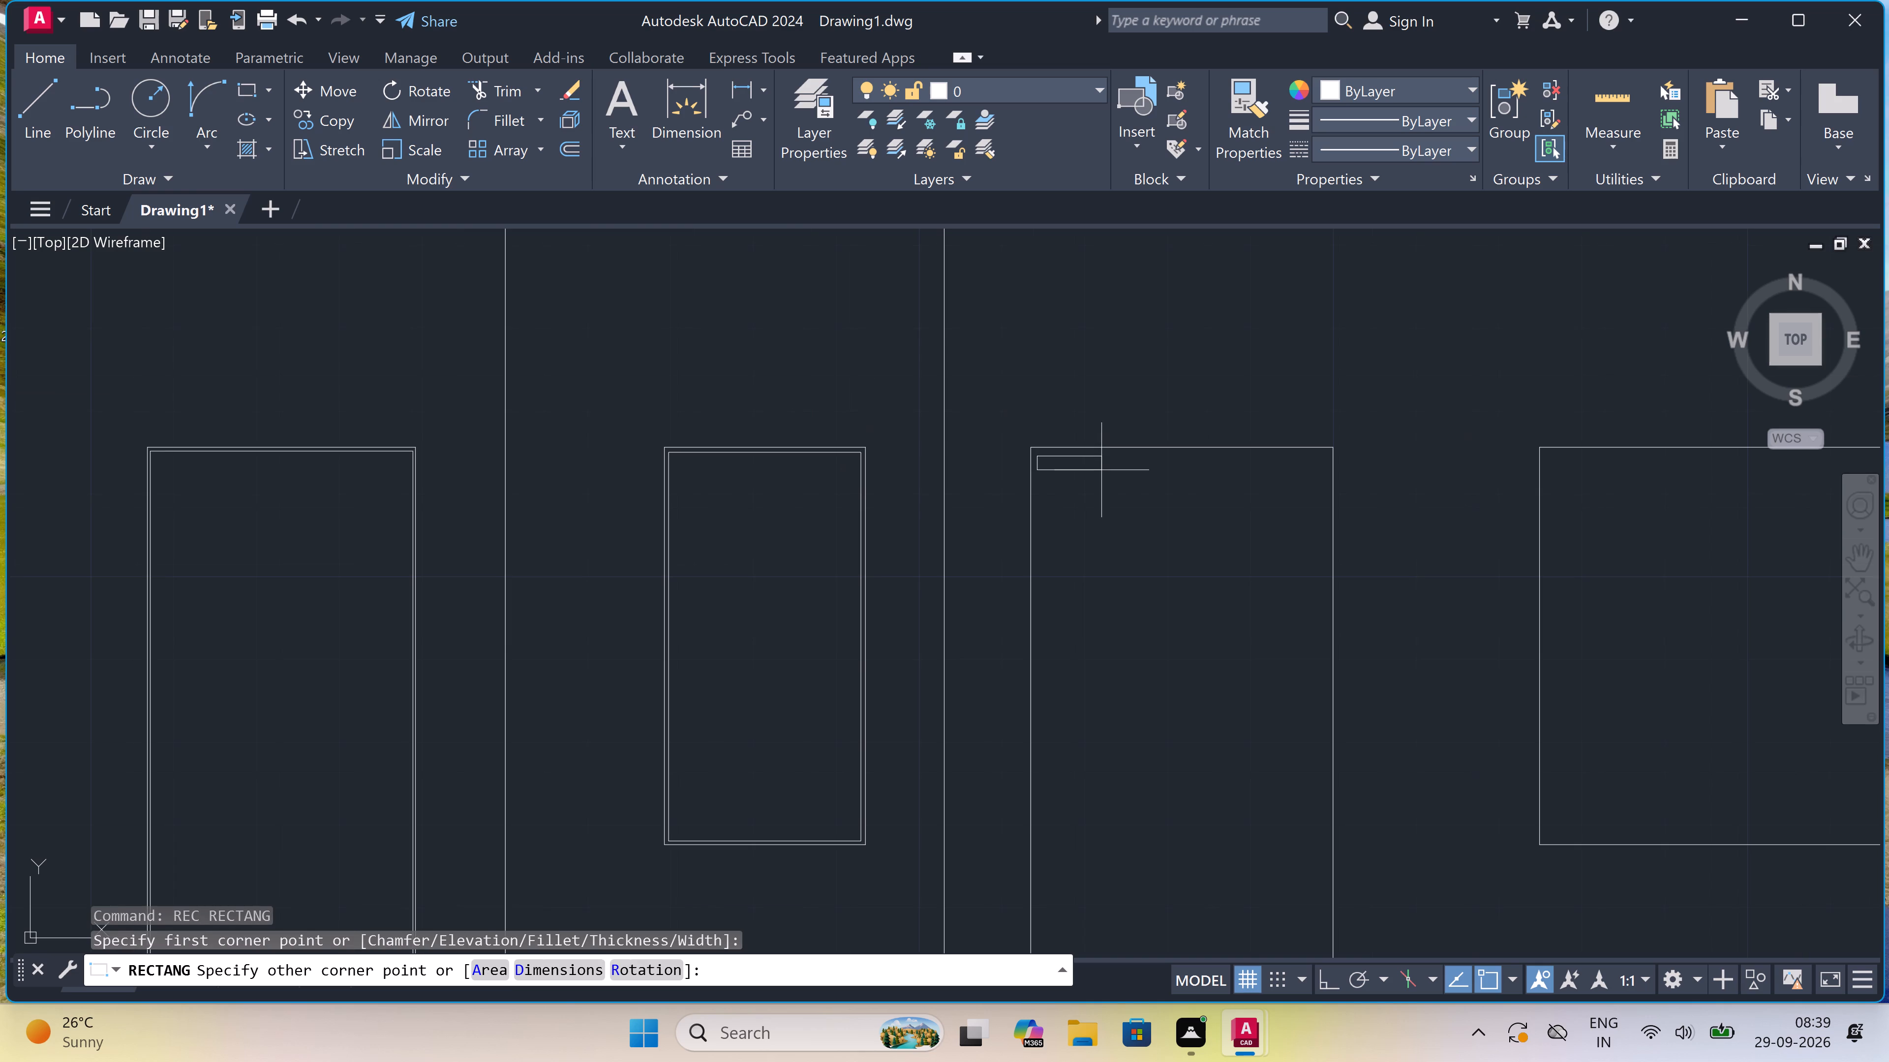
pyautogui.scroll(-2, 1190, 619)
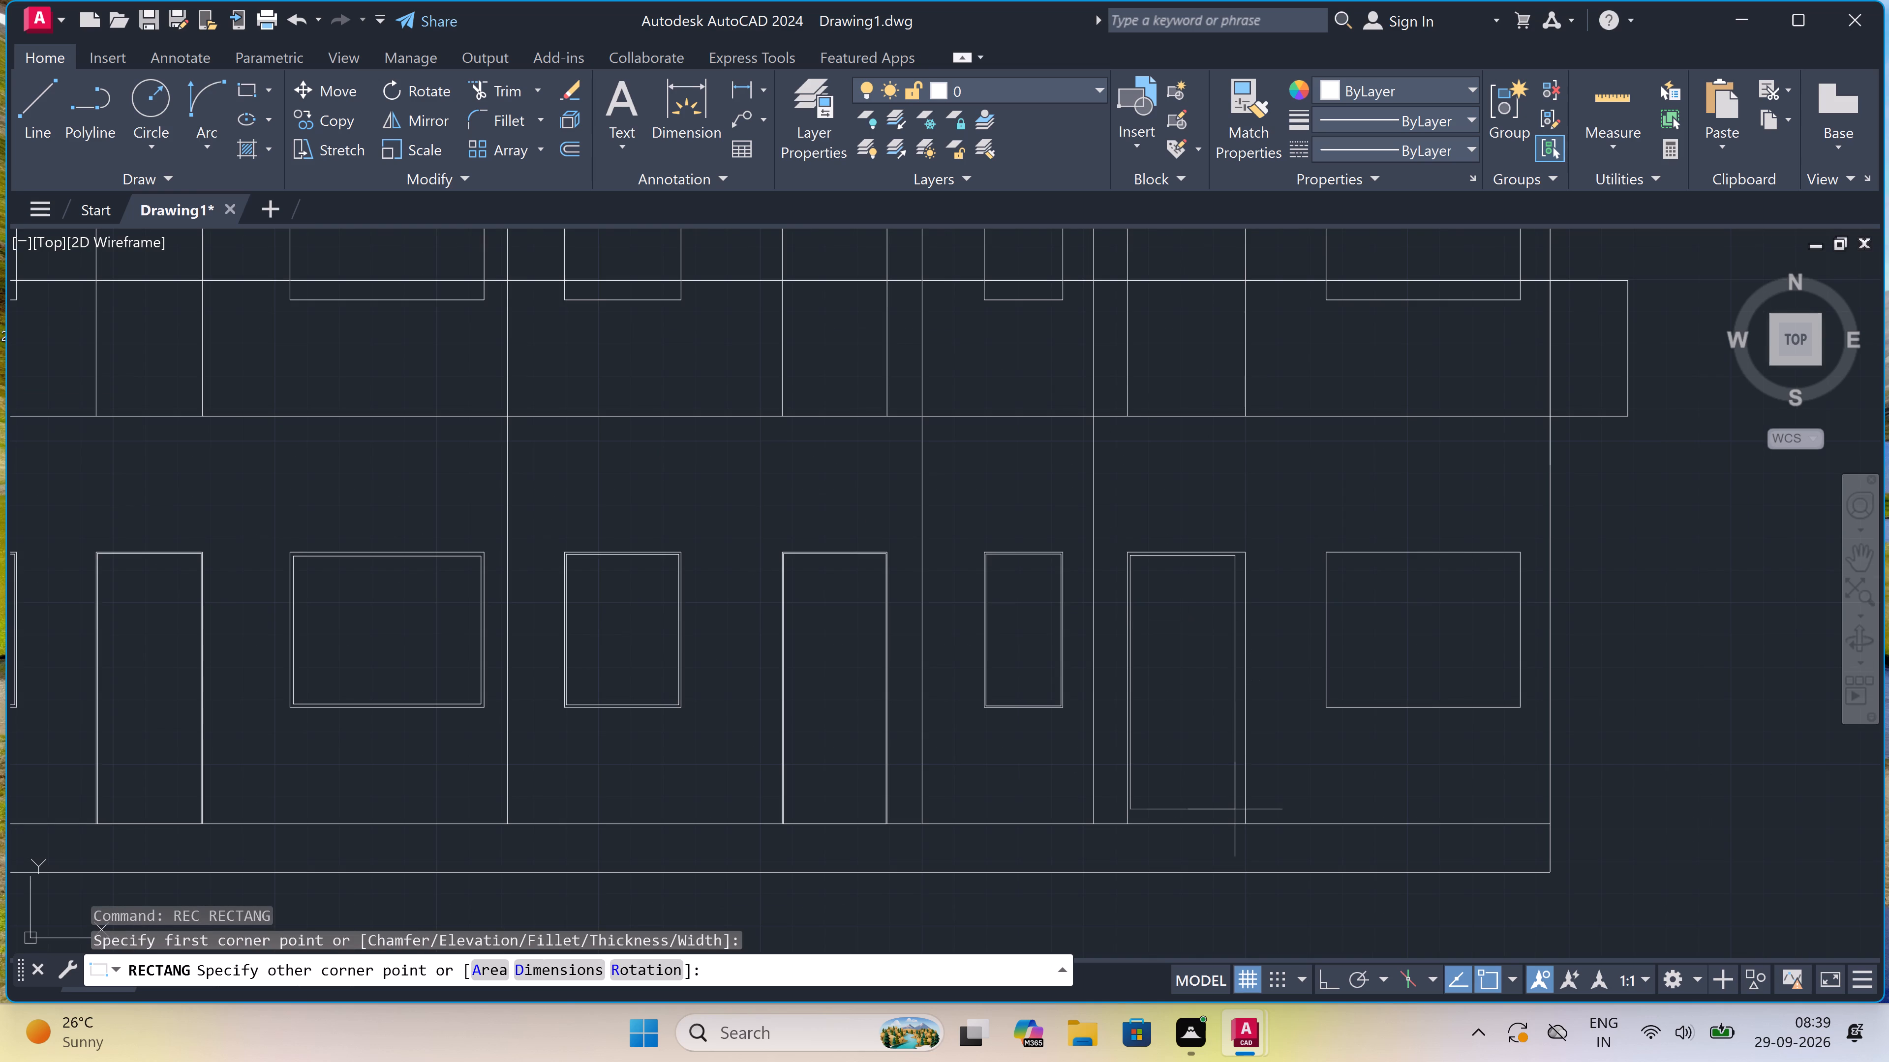
pyautogui.scroll(2, 1240, 845)
pyautogui.scroll(2, 1247, 771)
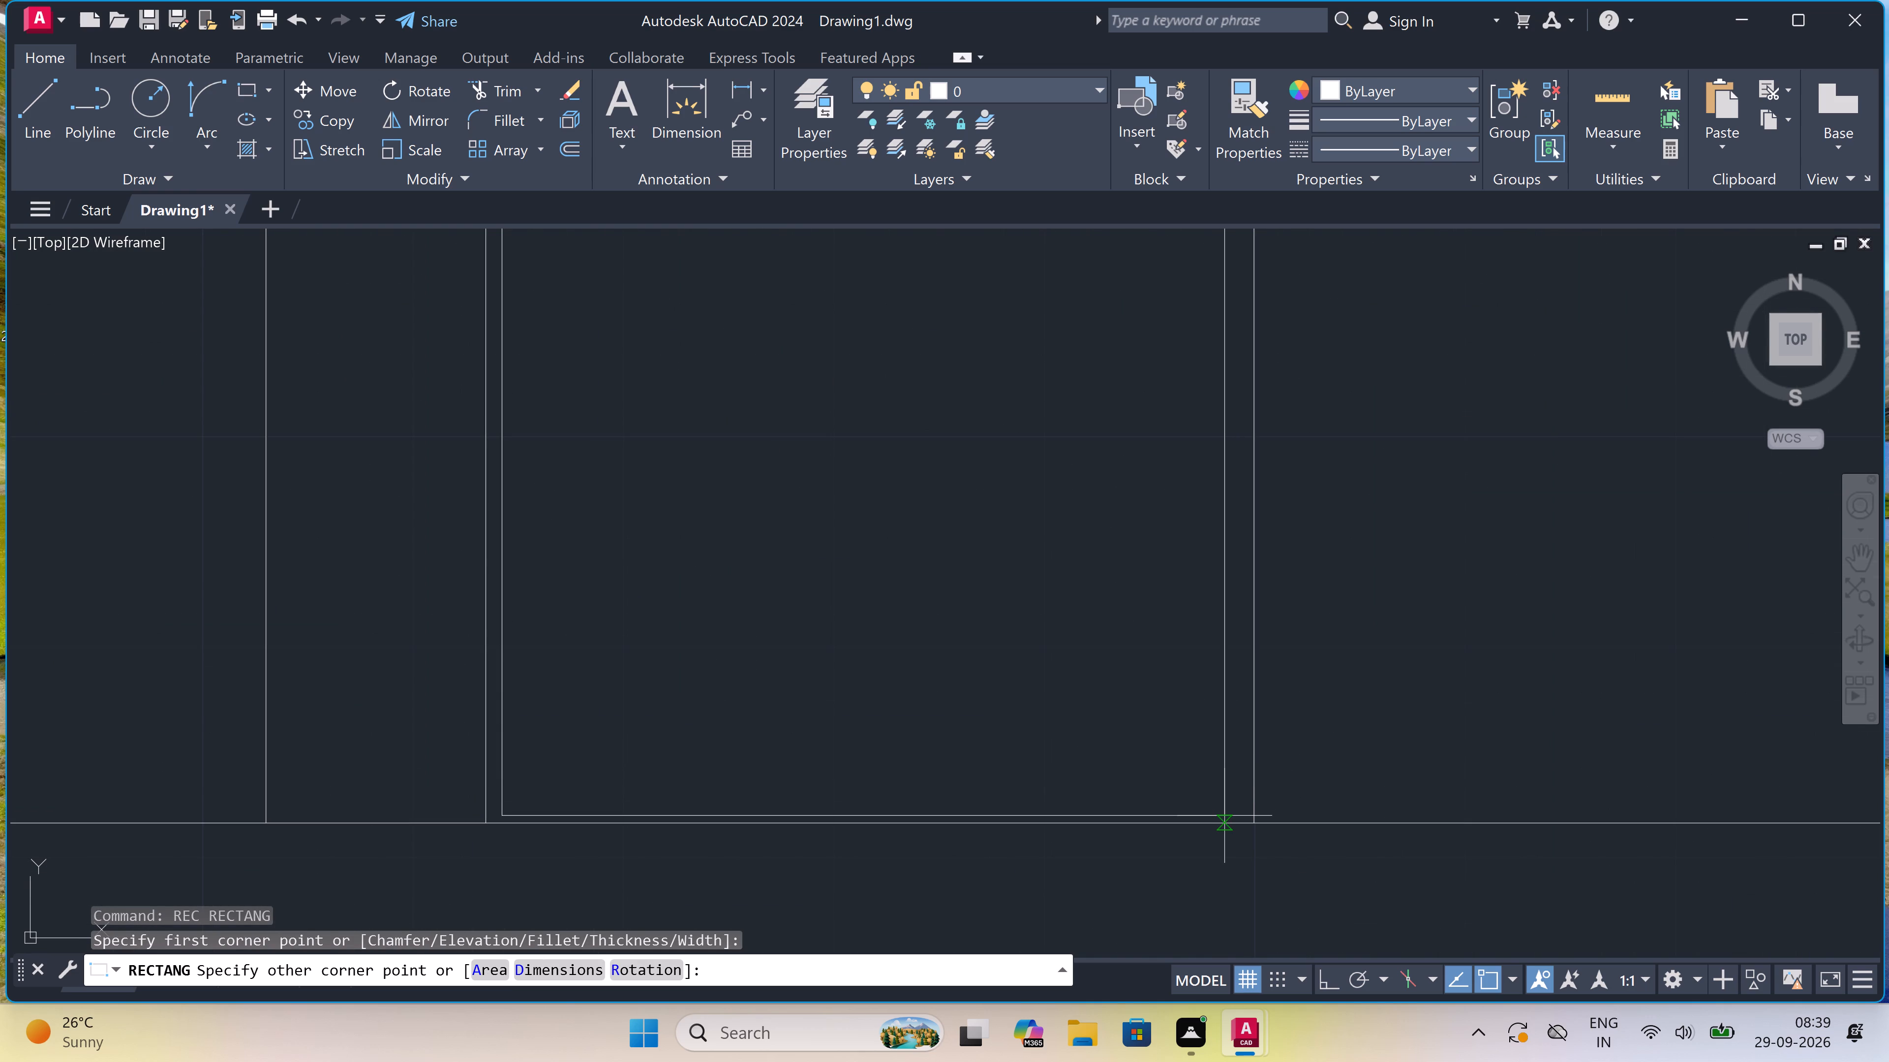
pyautogui.scroll(1, 1224, 816)
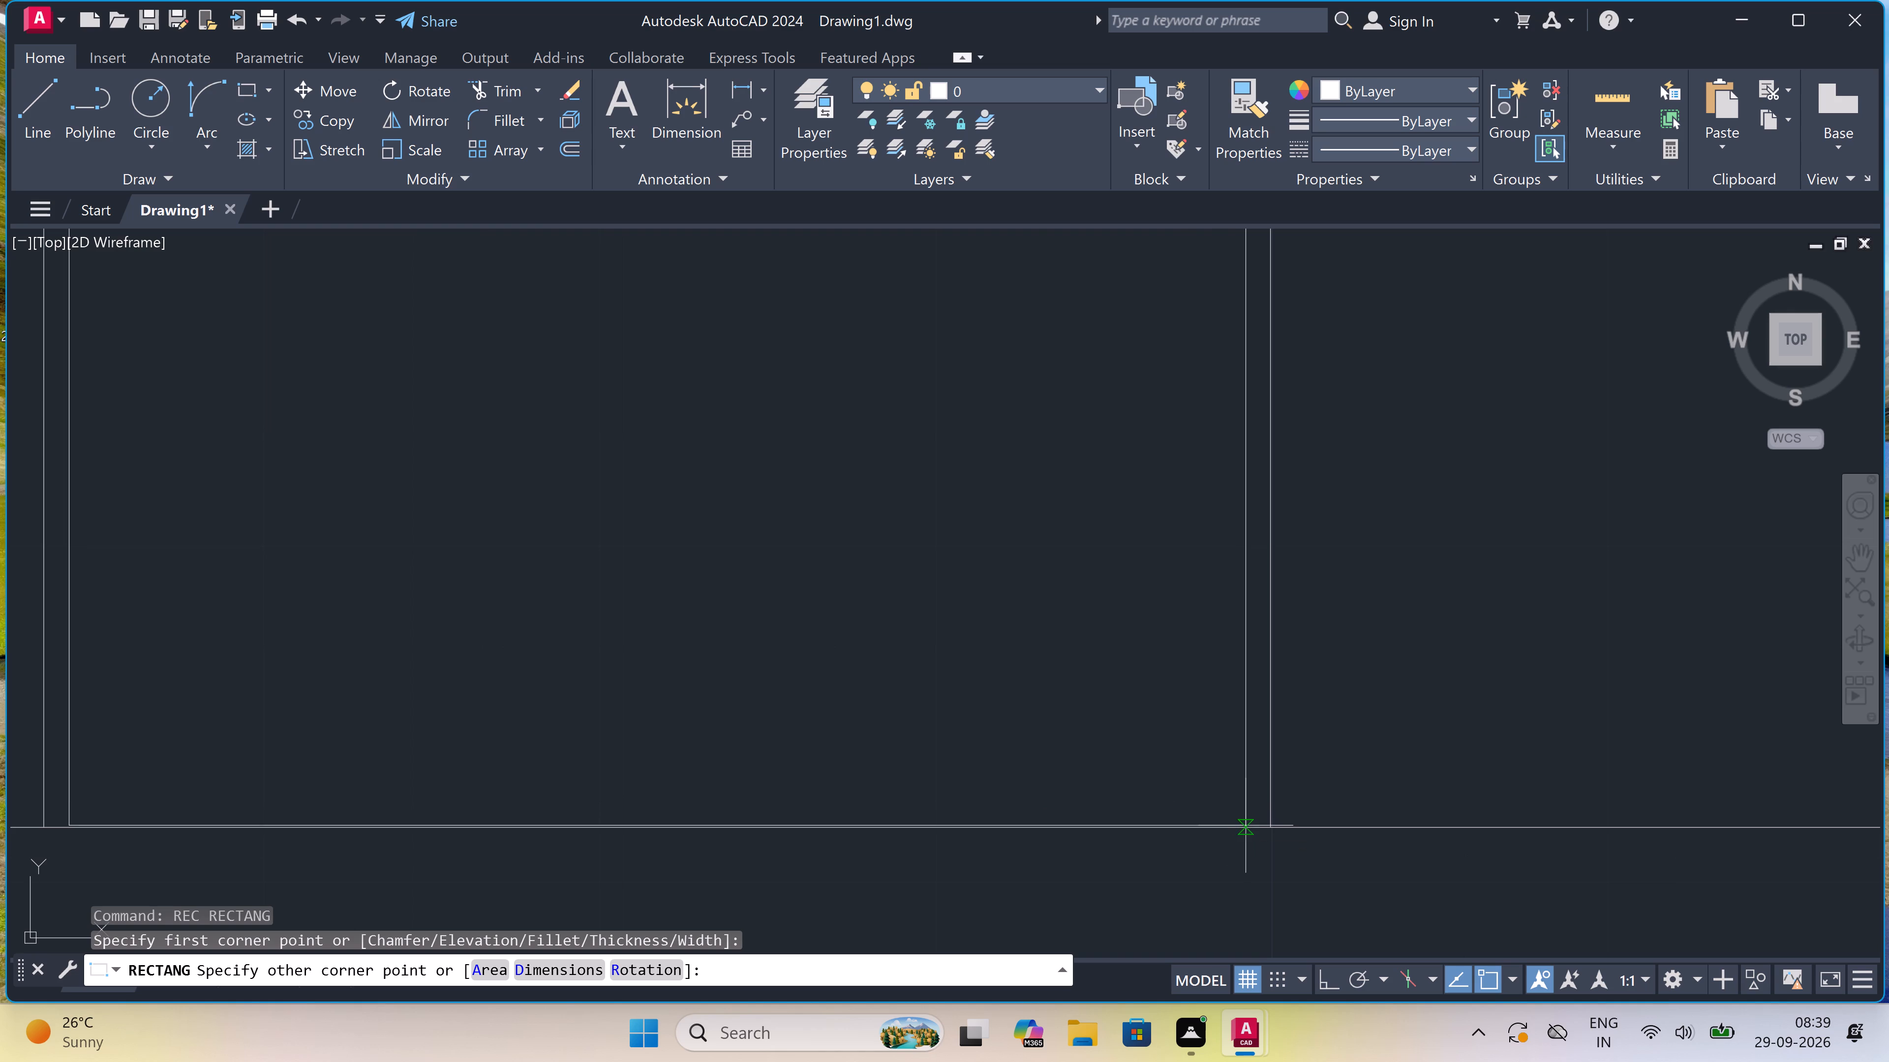
pyautogui.click(1247, 824)
# Draw an inner frame rectangle just inside the ground storey's wide sixth window, right of the third door.
pyautogui.scroll(-3, 977, 686)
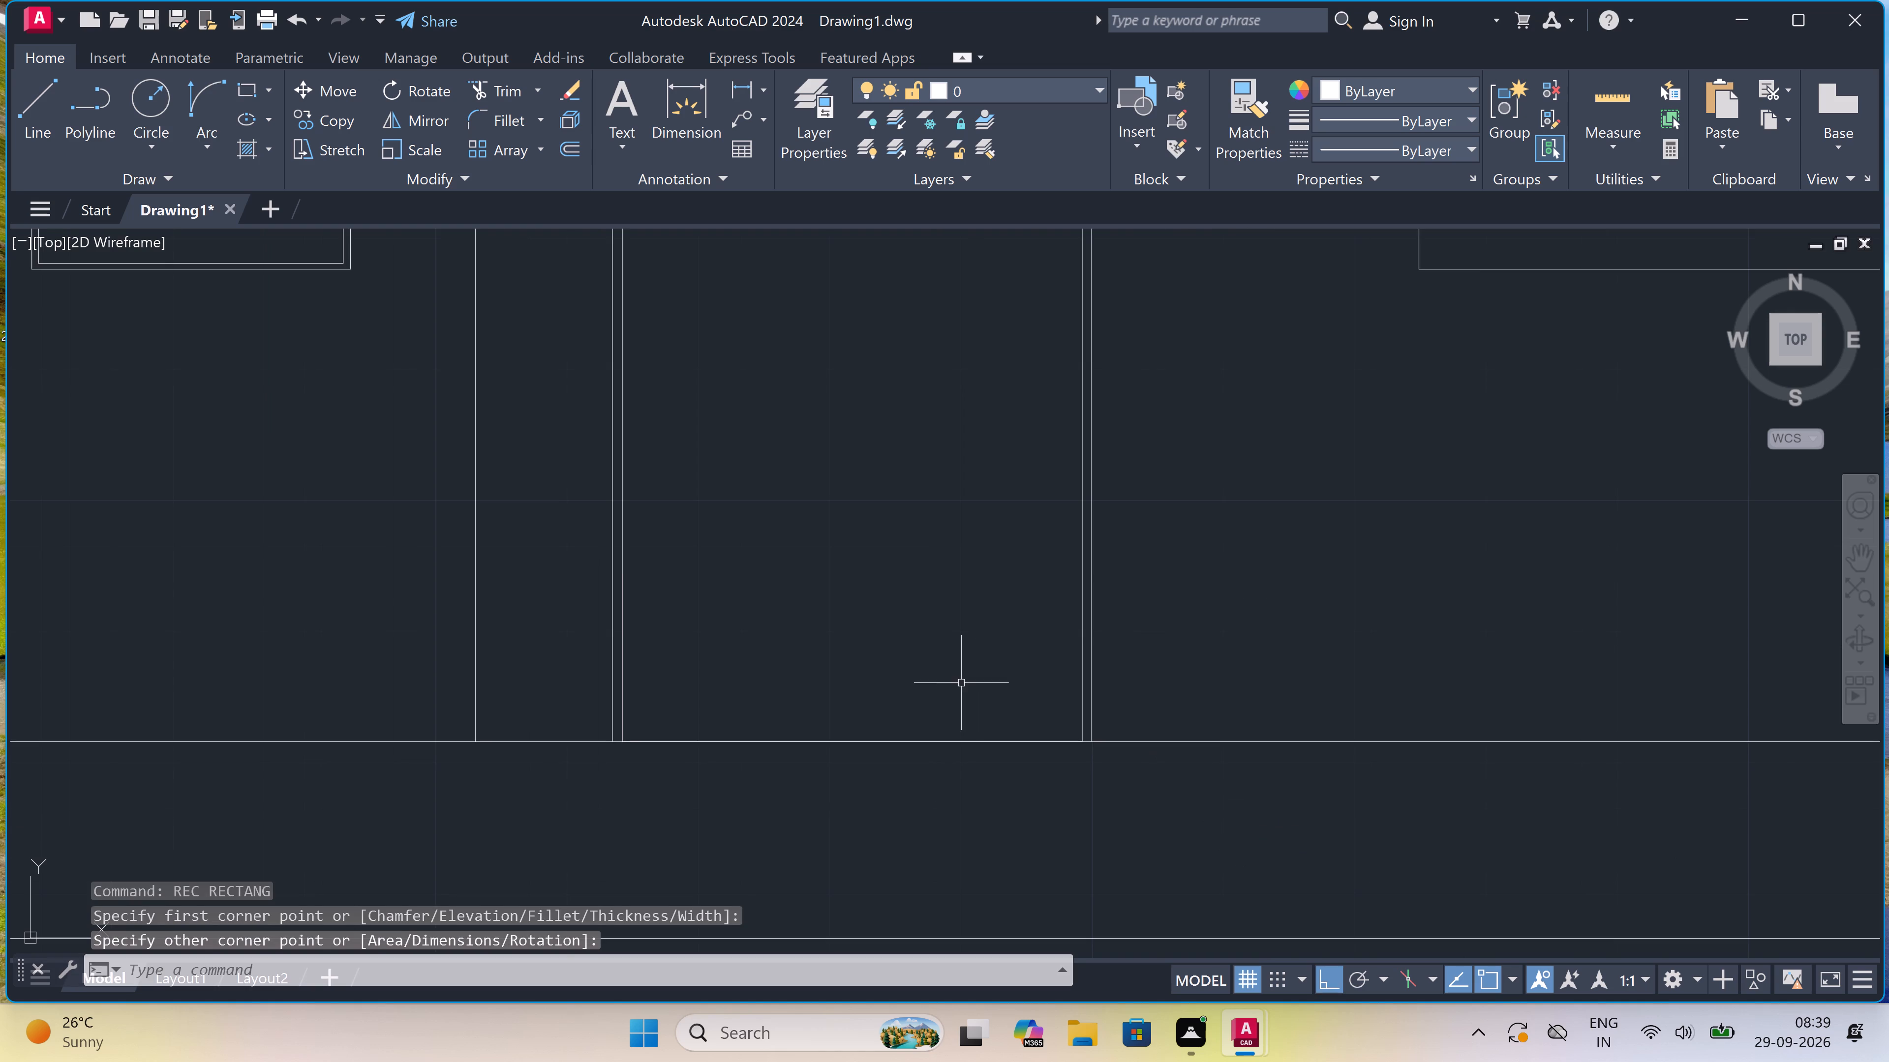
pyautogui.scroll(-3, 930, 695)
pyautogui.press('space')
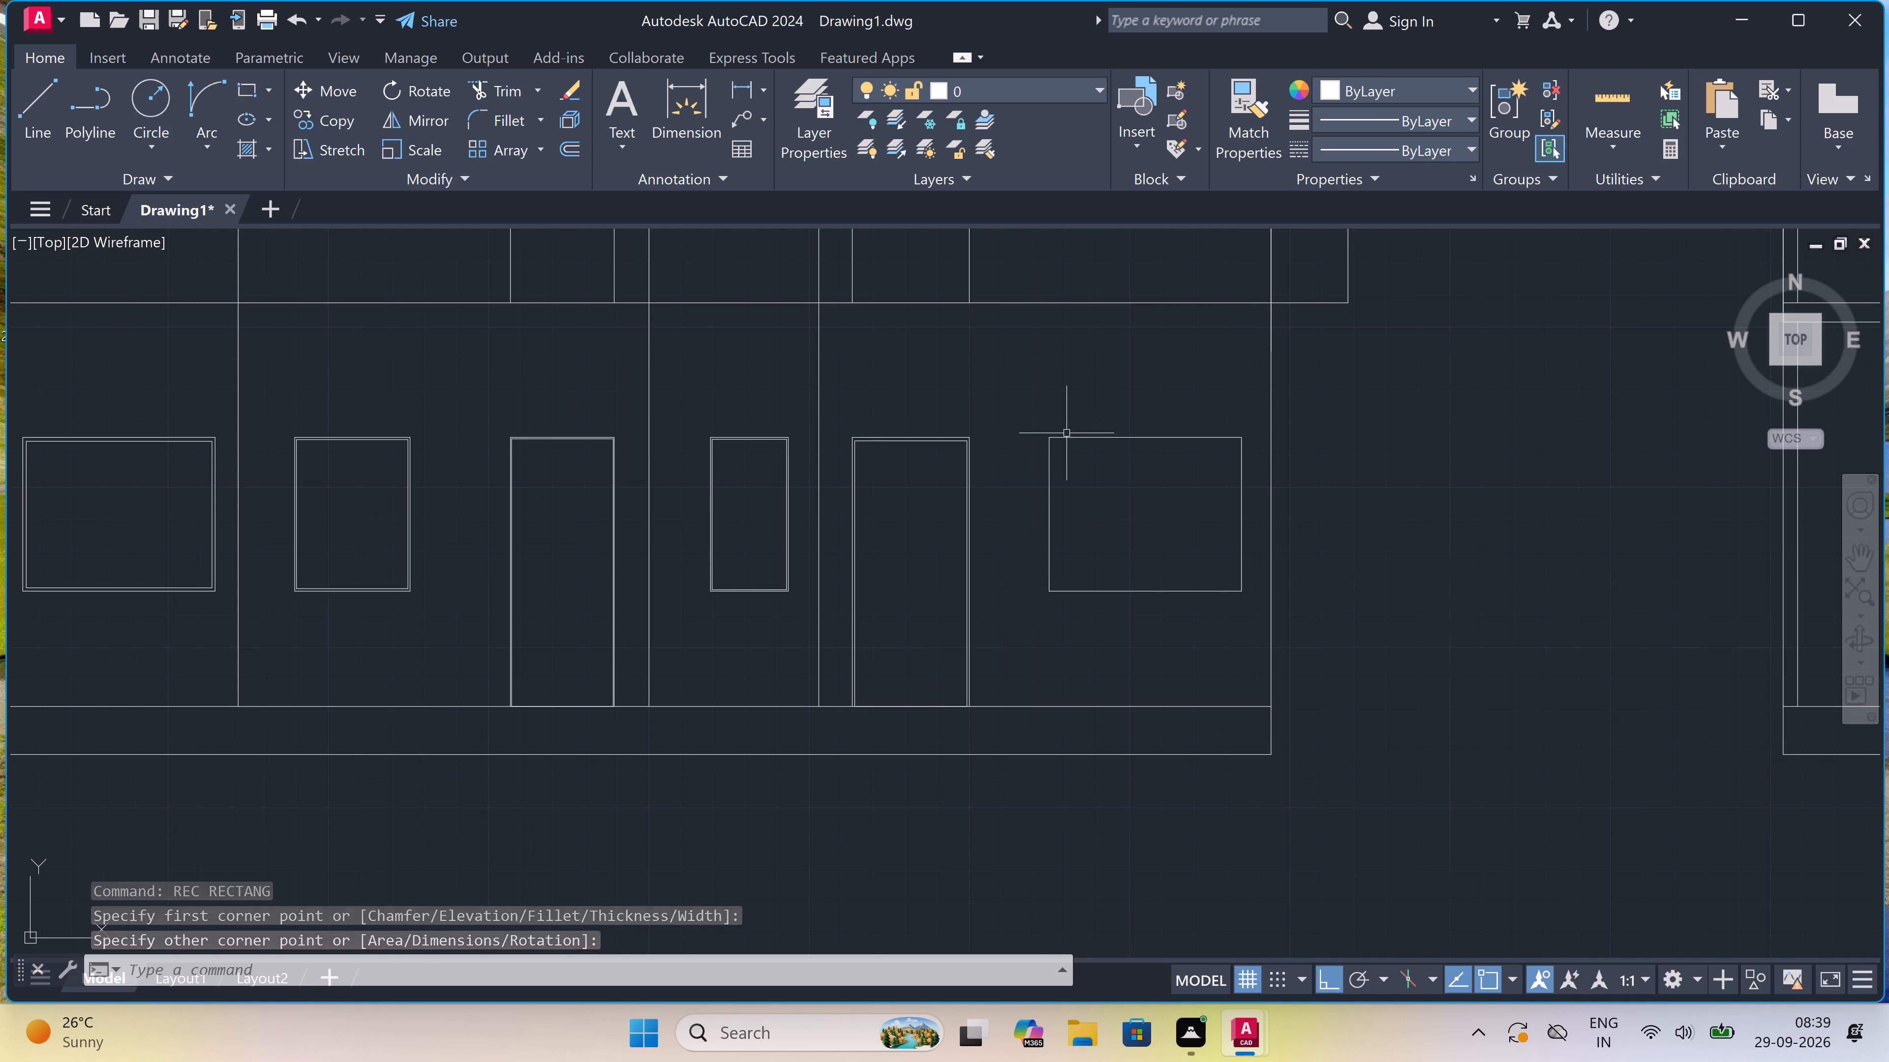
pyautogui.scroll(3, 1067, 442)
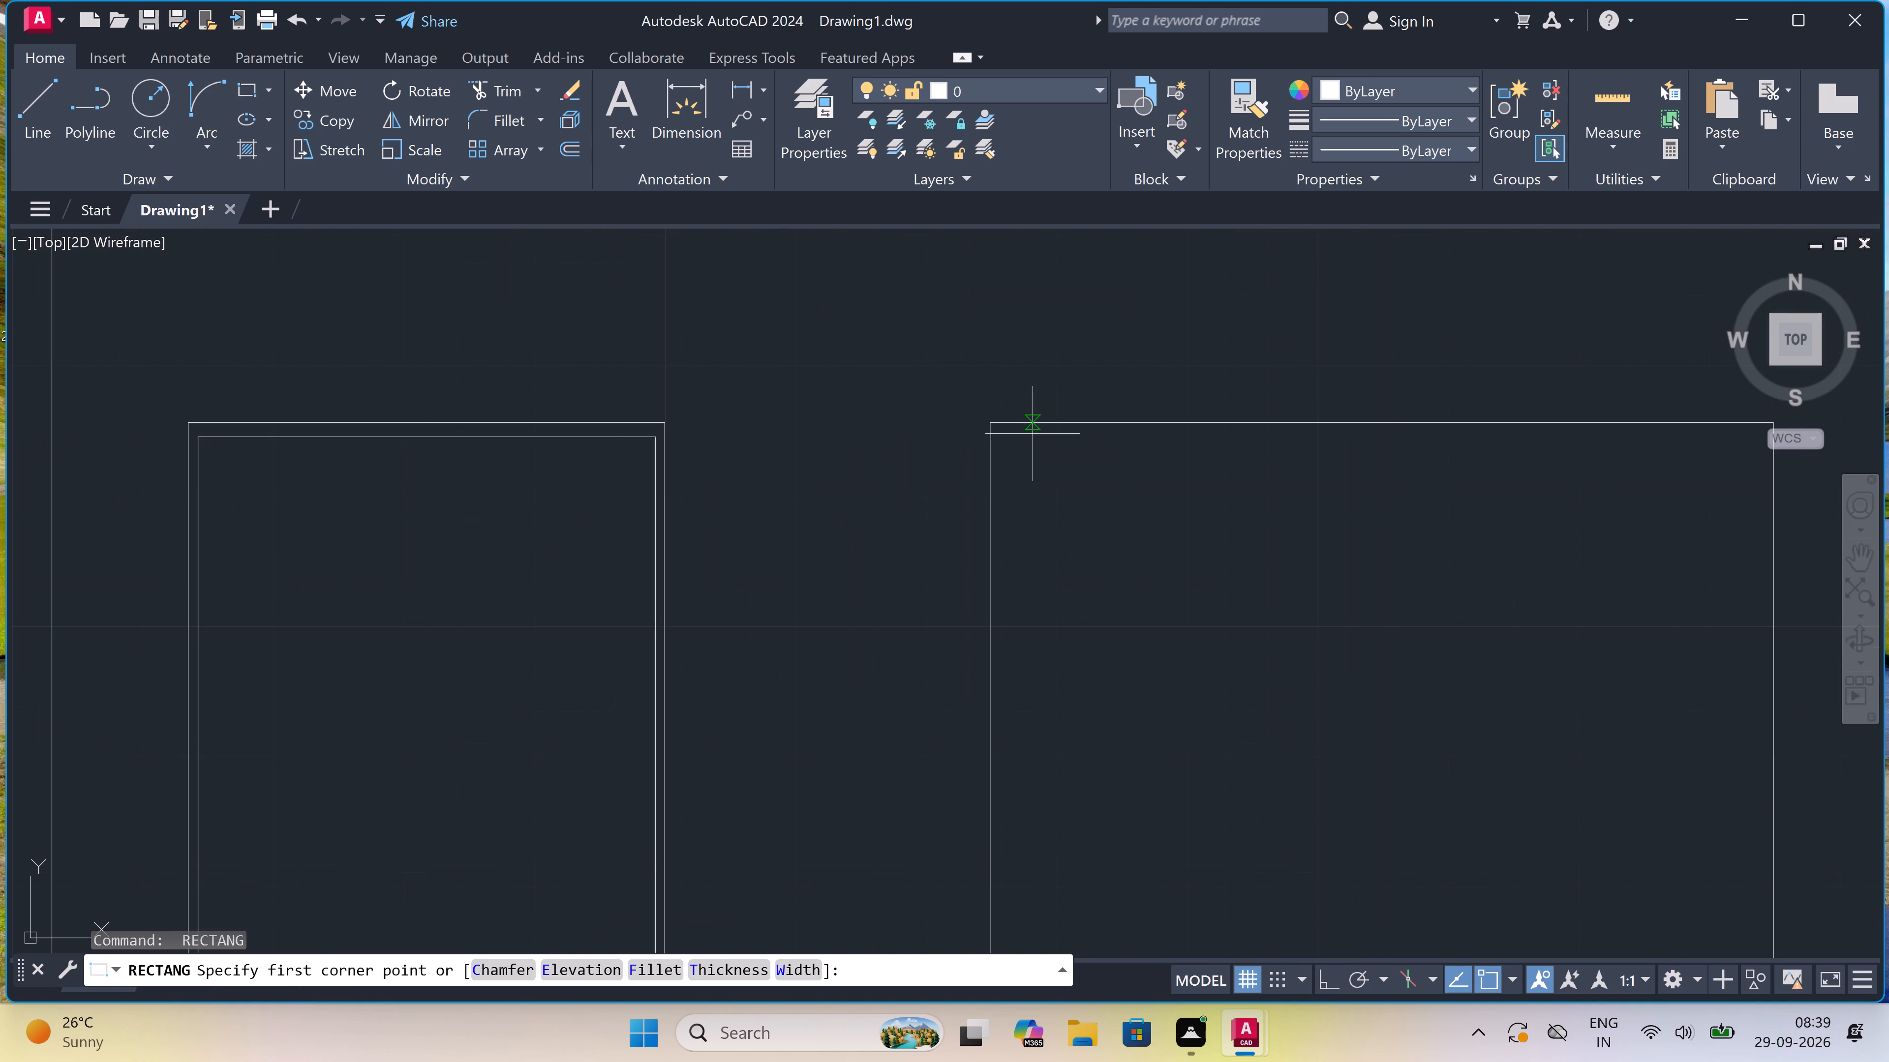
pyautogui.scroll(3, 1013, 437)
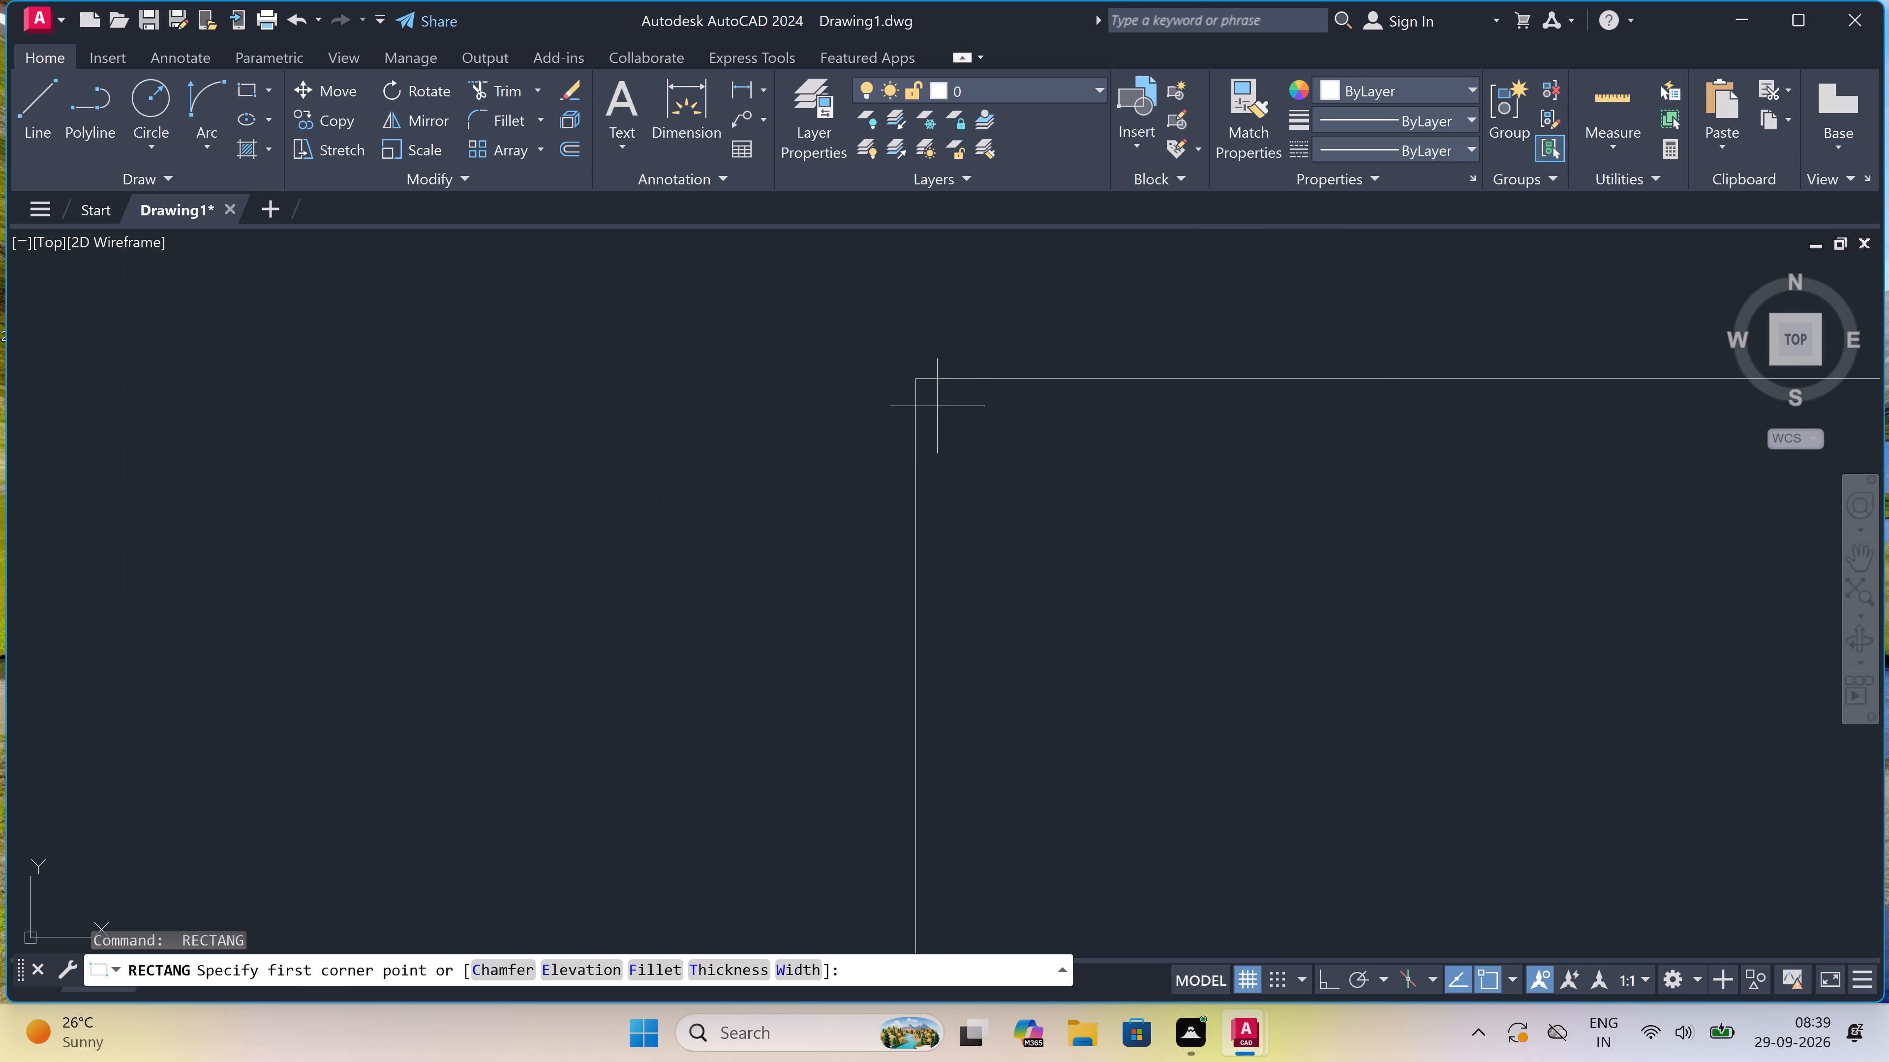
pyautogui.moveTo(937, 406); pyautogui.dragTo(942, 419)
pyautogui.scroll(-4, 1137, 581)
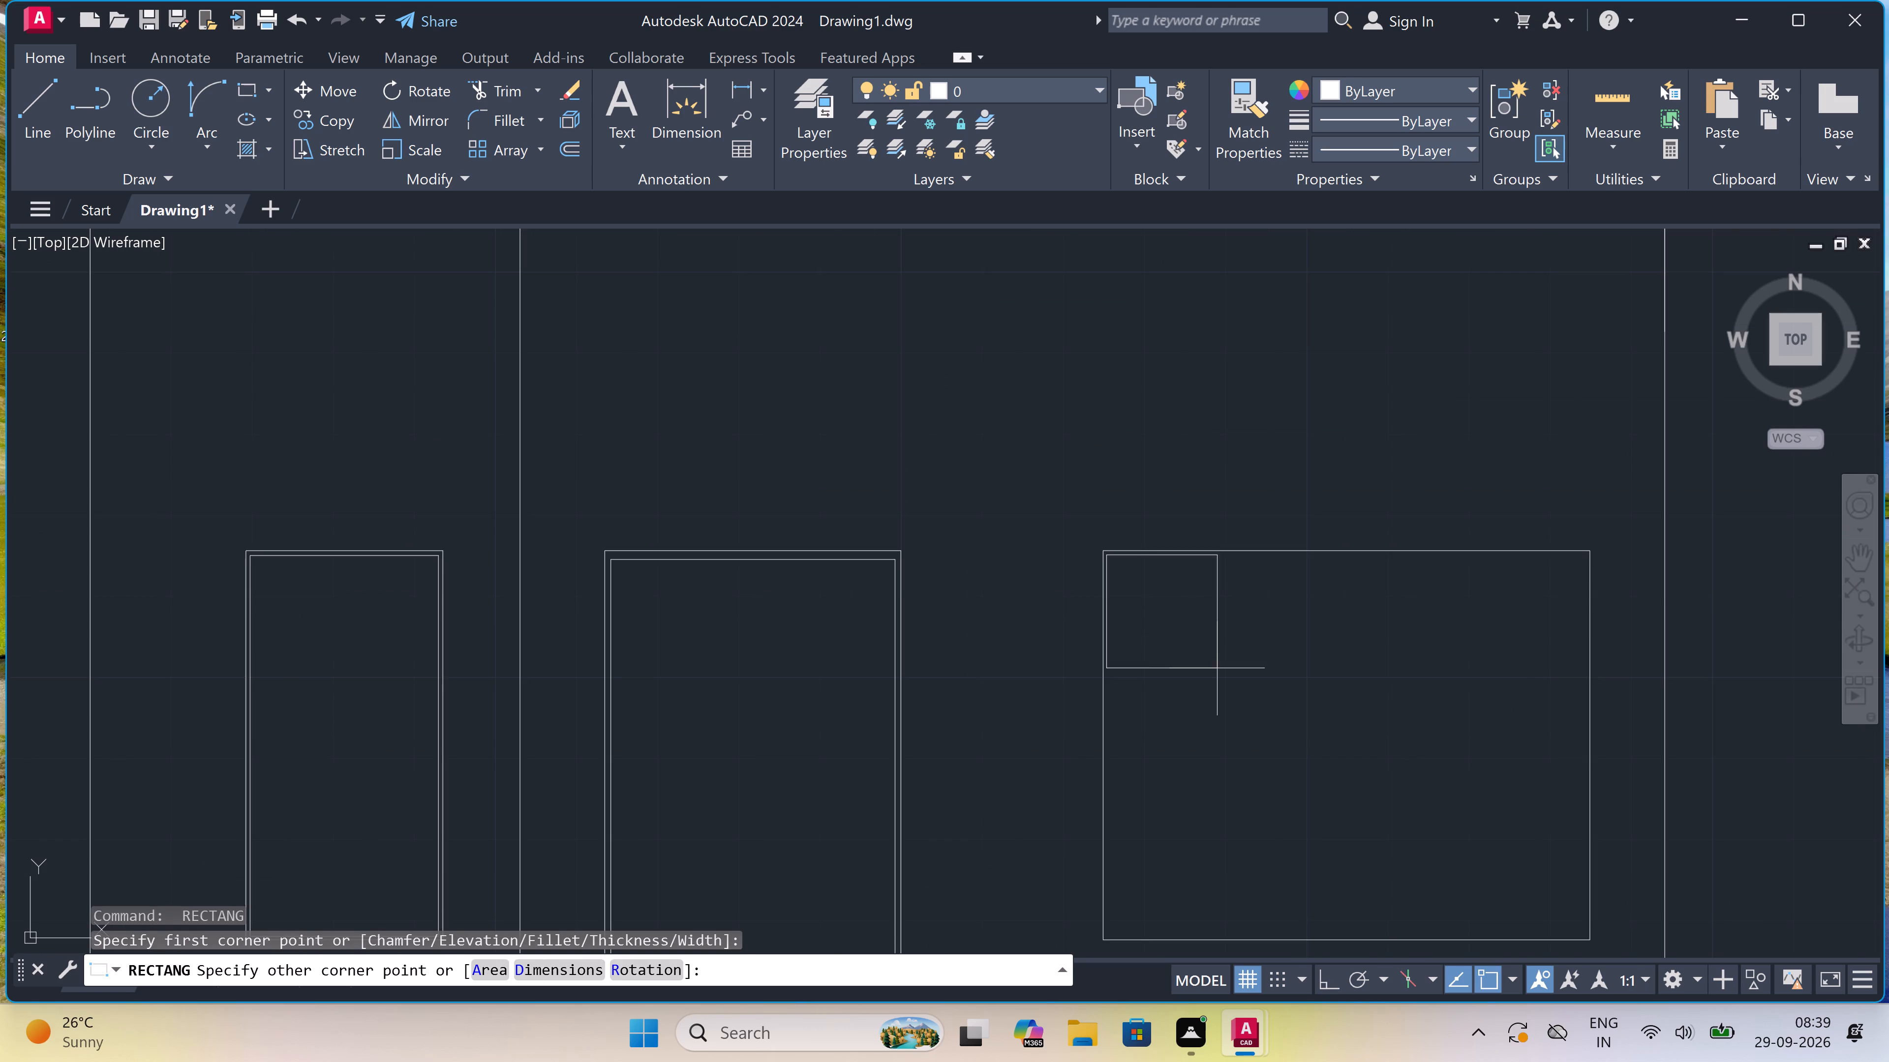
pyautogui.scroll(-1, 1217, 669)
pyautogui.scroll(3, 1432, 854)
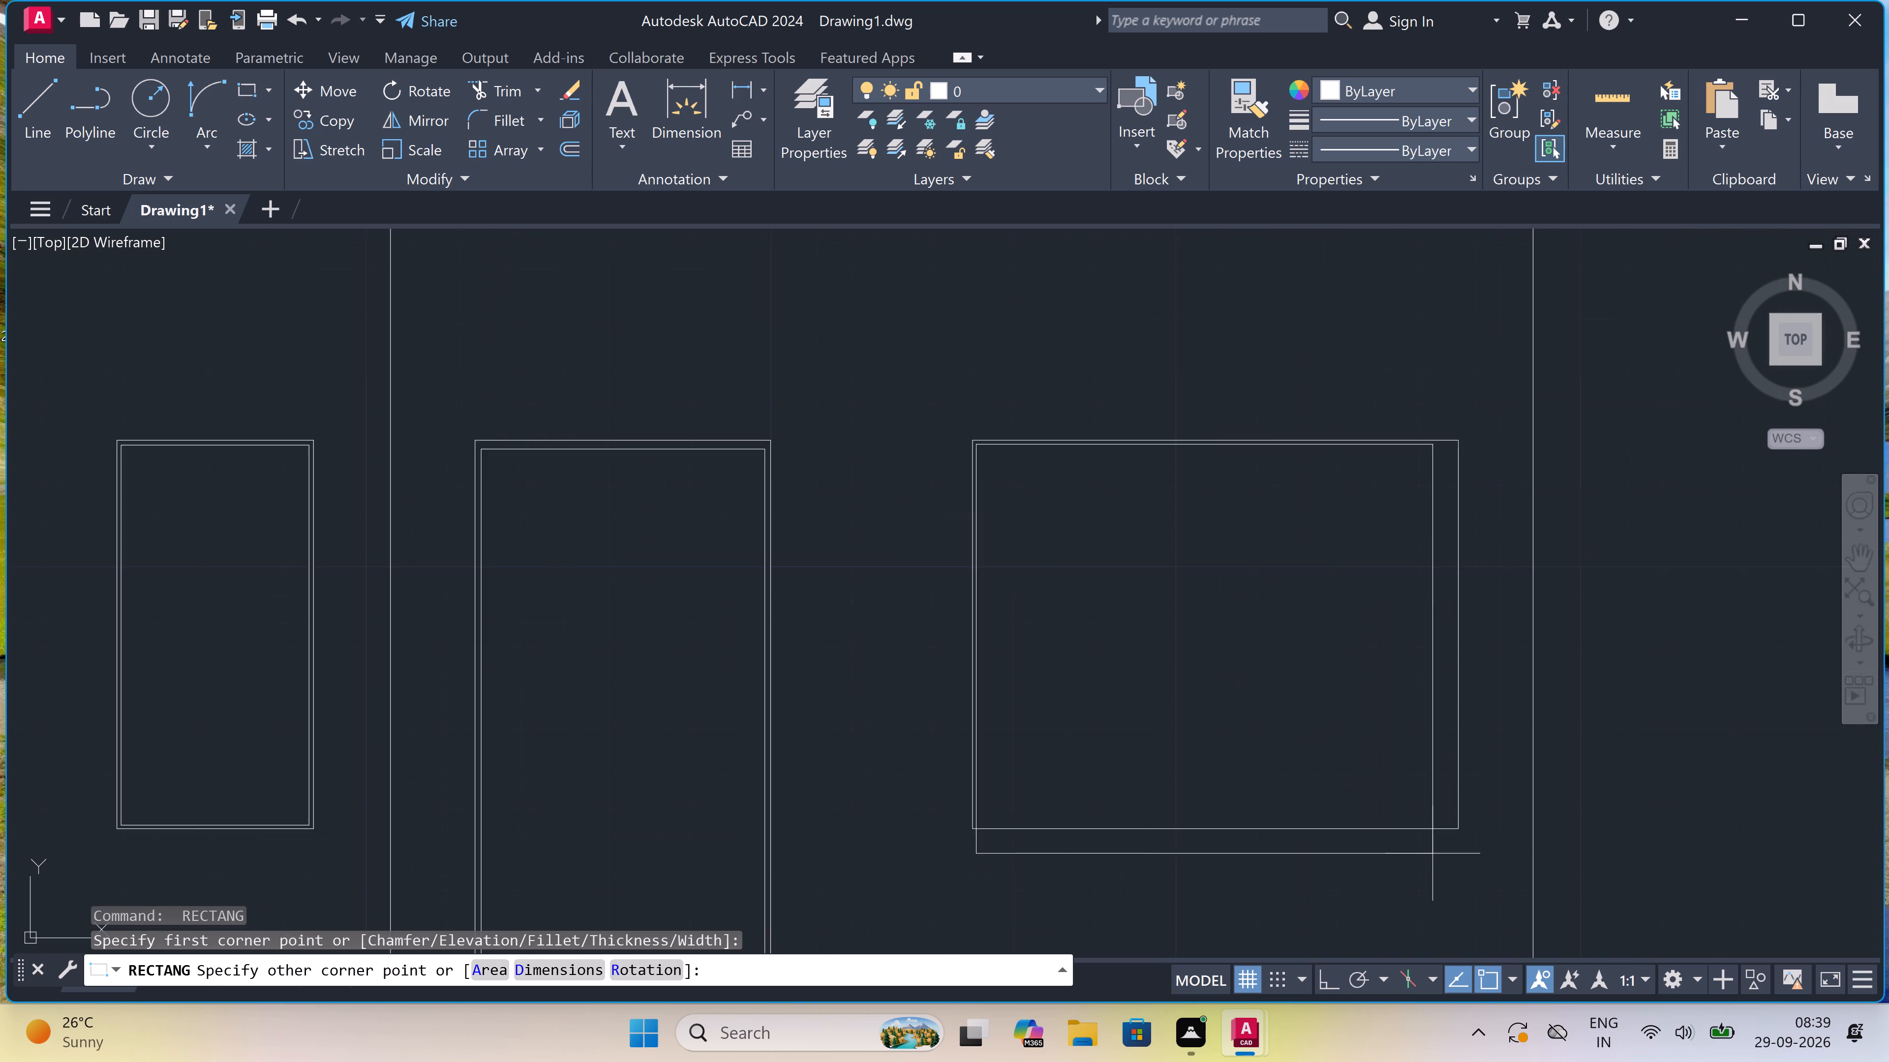
pyautogui.scroll(2, 1457, 770)
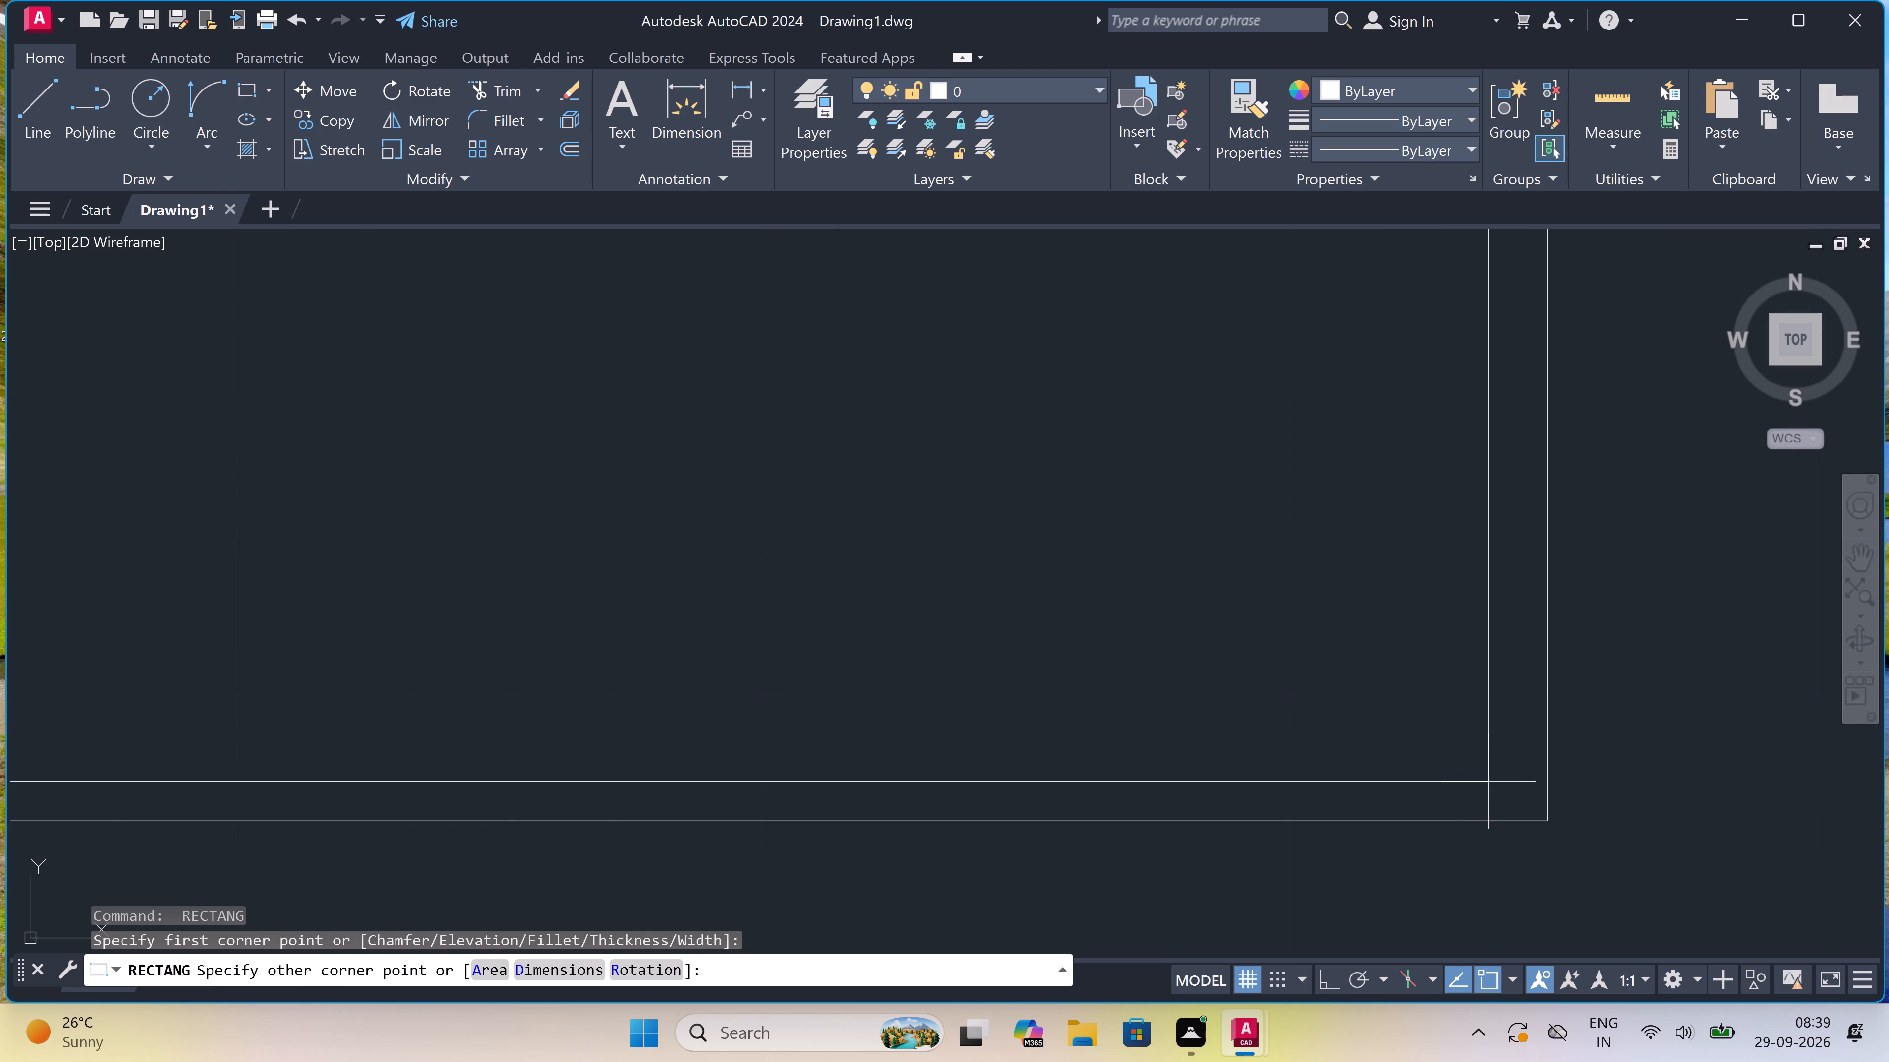
pyautogui.click(1523, 795)
# Draw a vertical centre line dividing the ground storey's wide sixth window, between the inner frame's top and bottom midpoints.
pyautogui.scroll(-4, 869, 696)
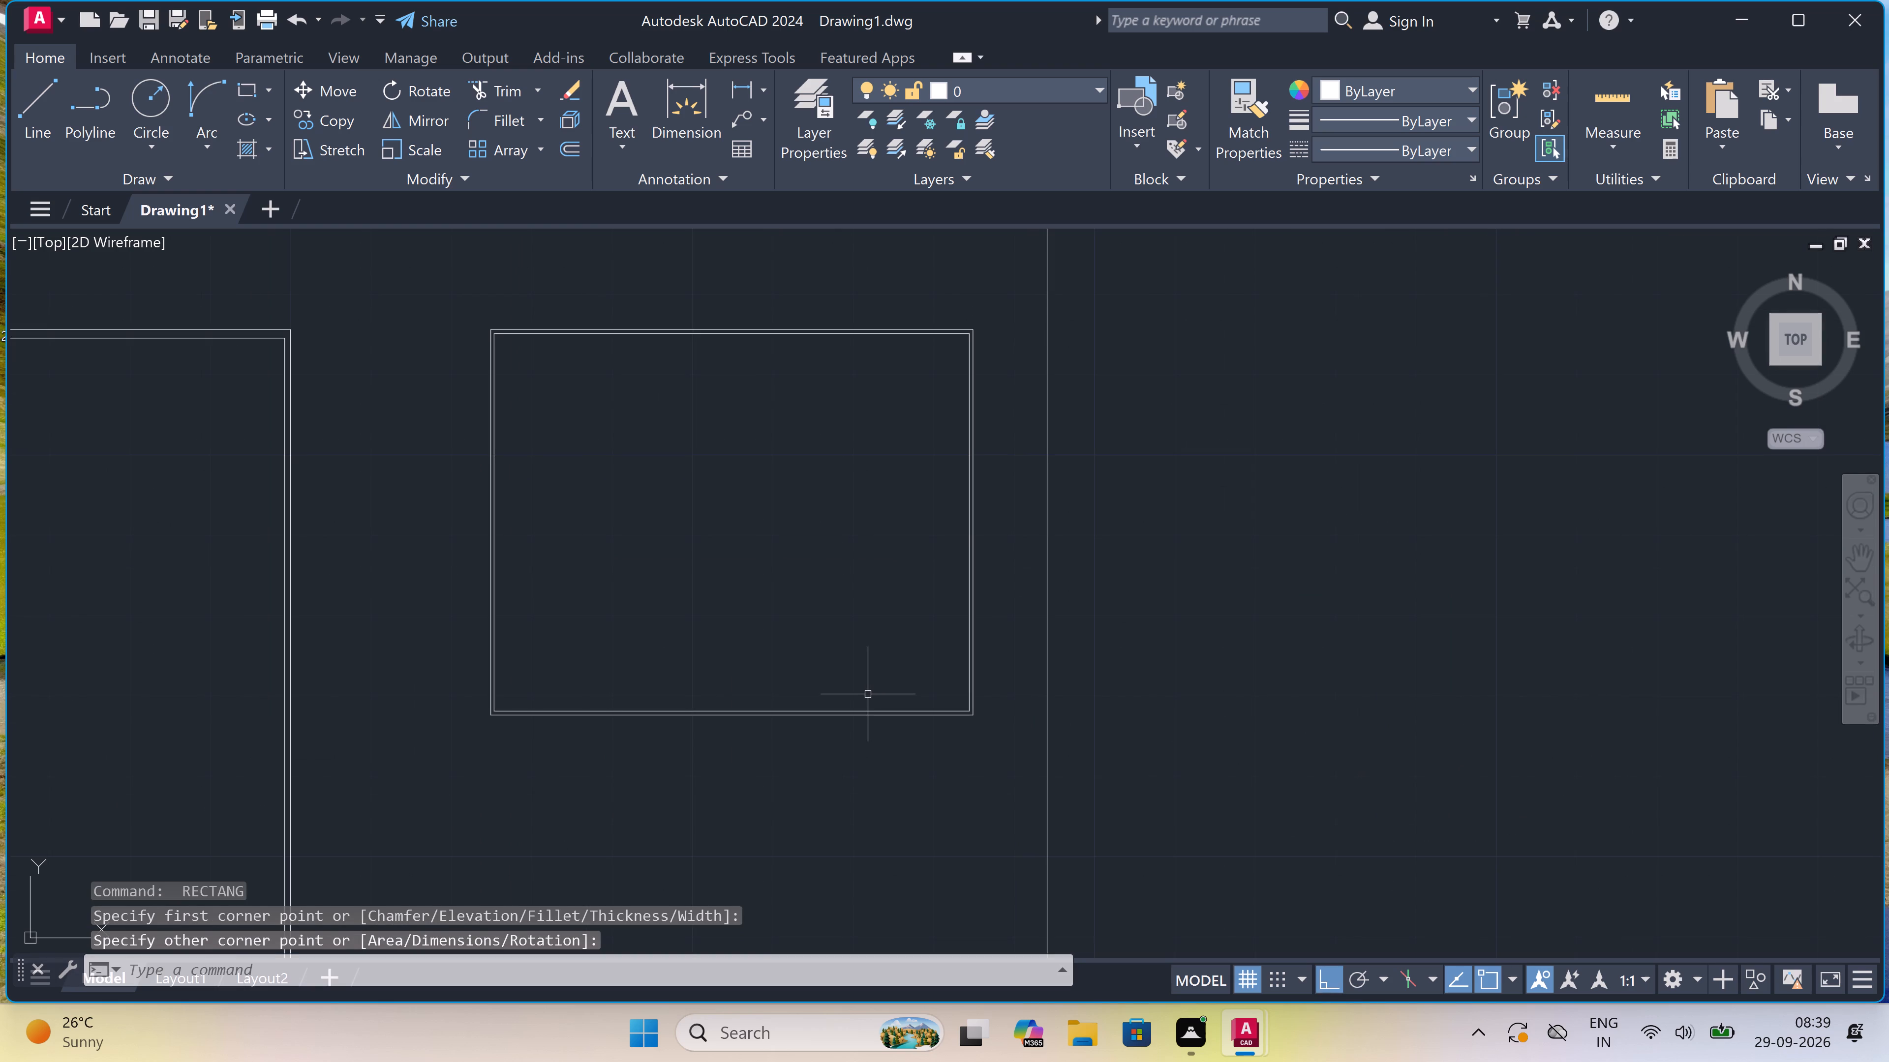
pyautogui.press('l')
pyautogui.press('space')
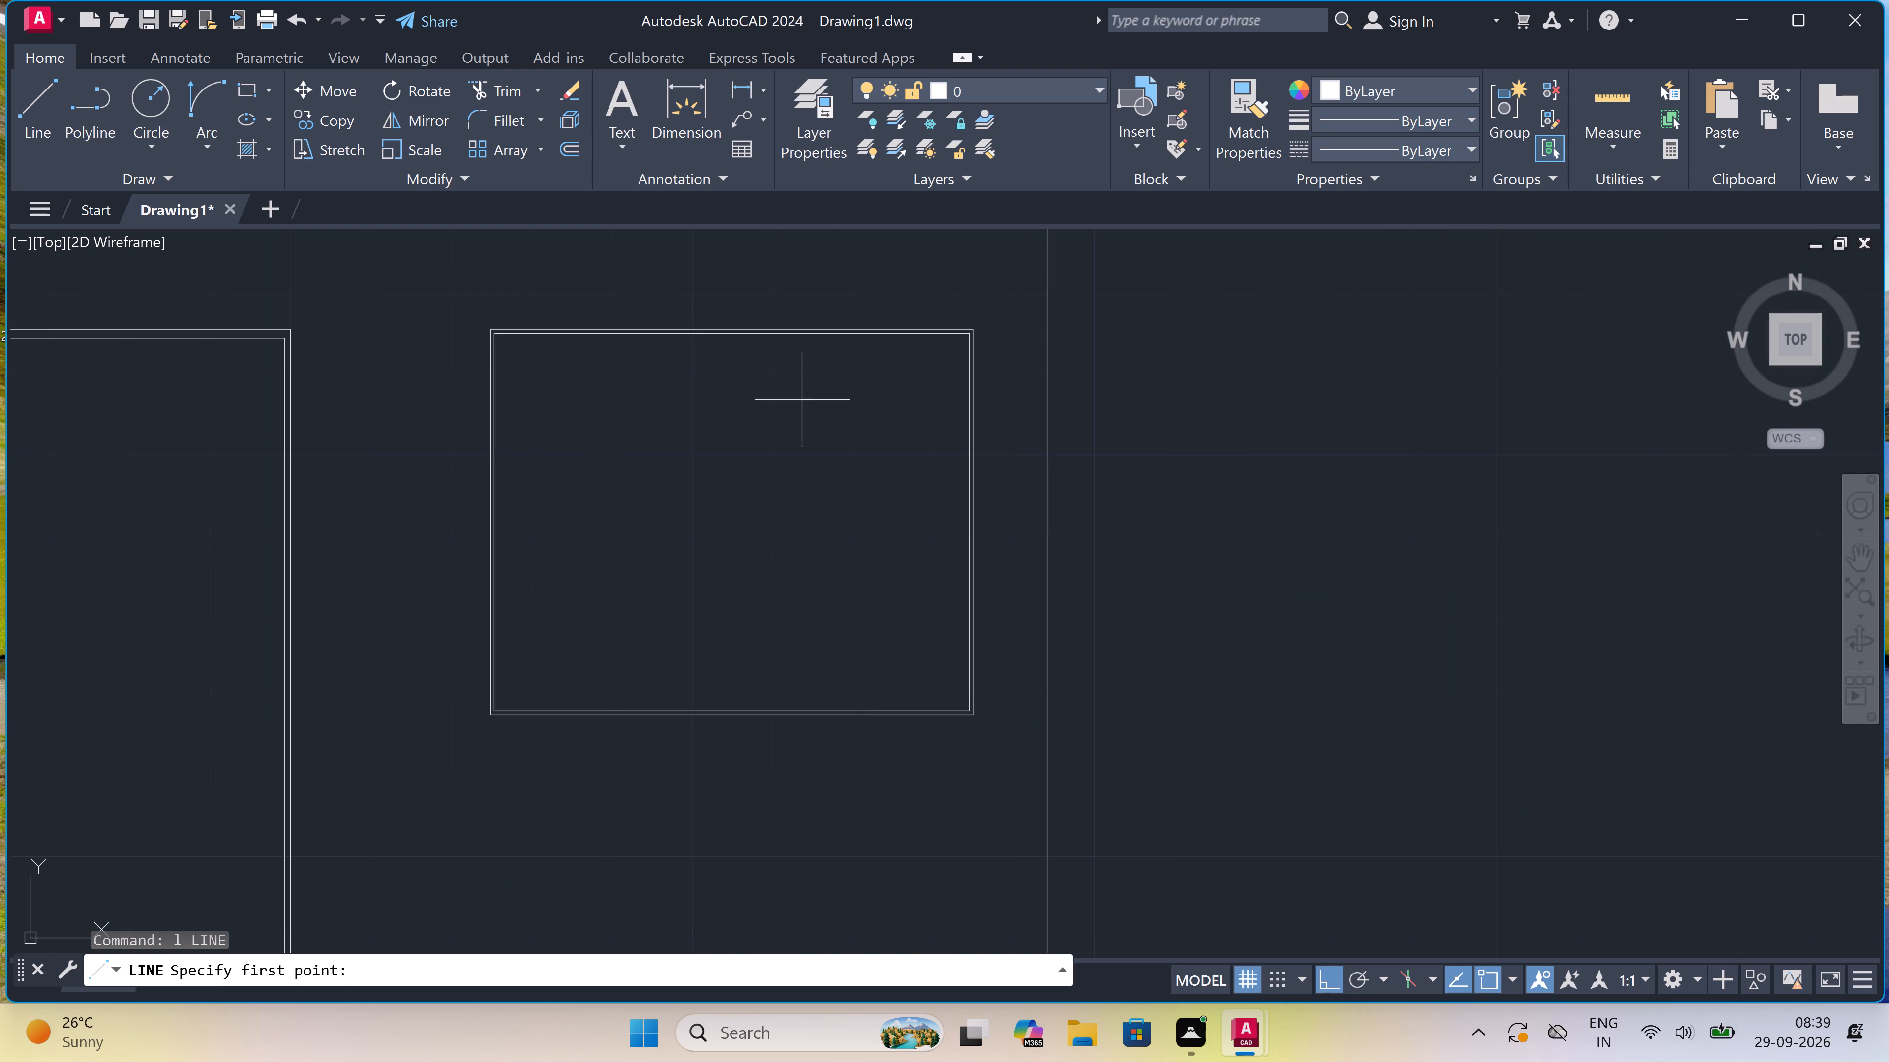
pyautogui.click(728, 331)
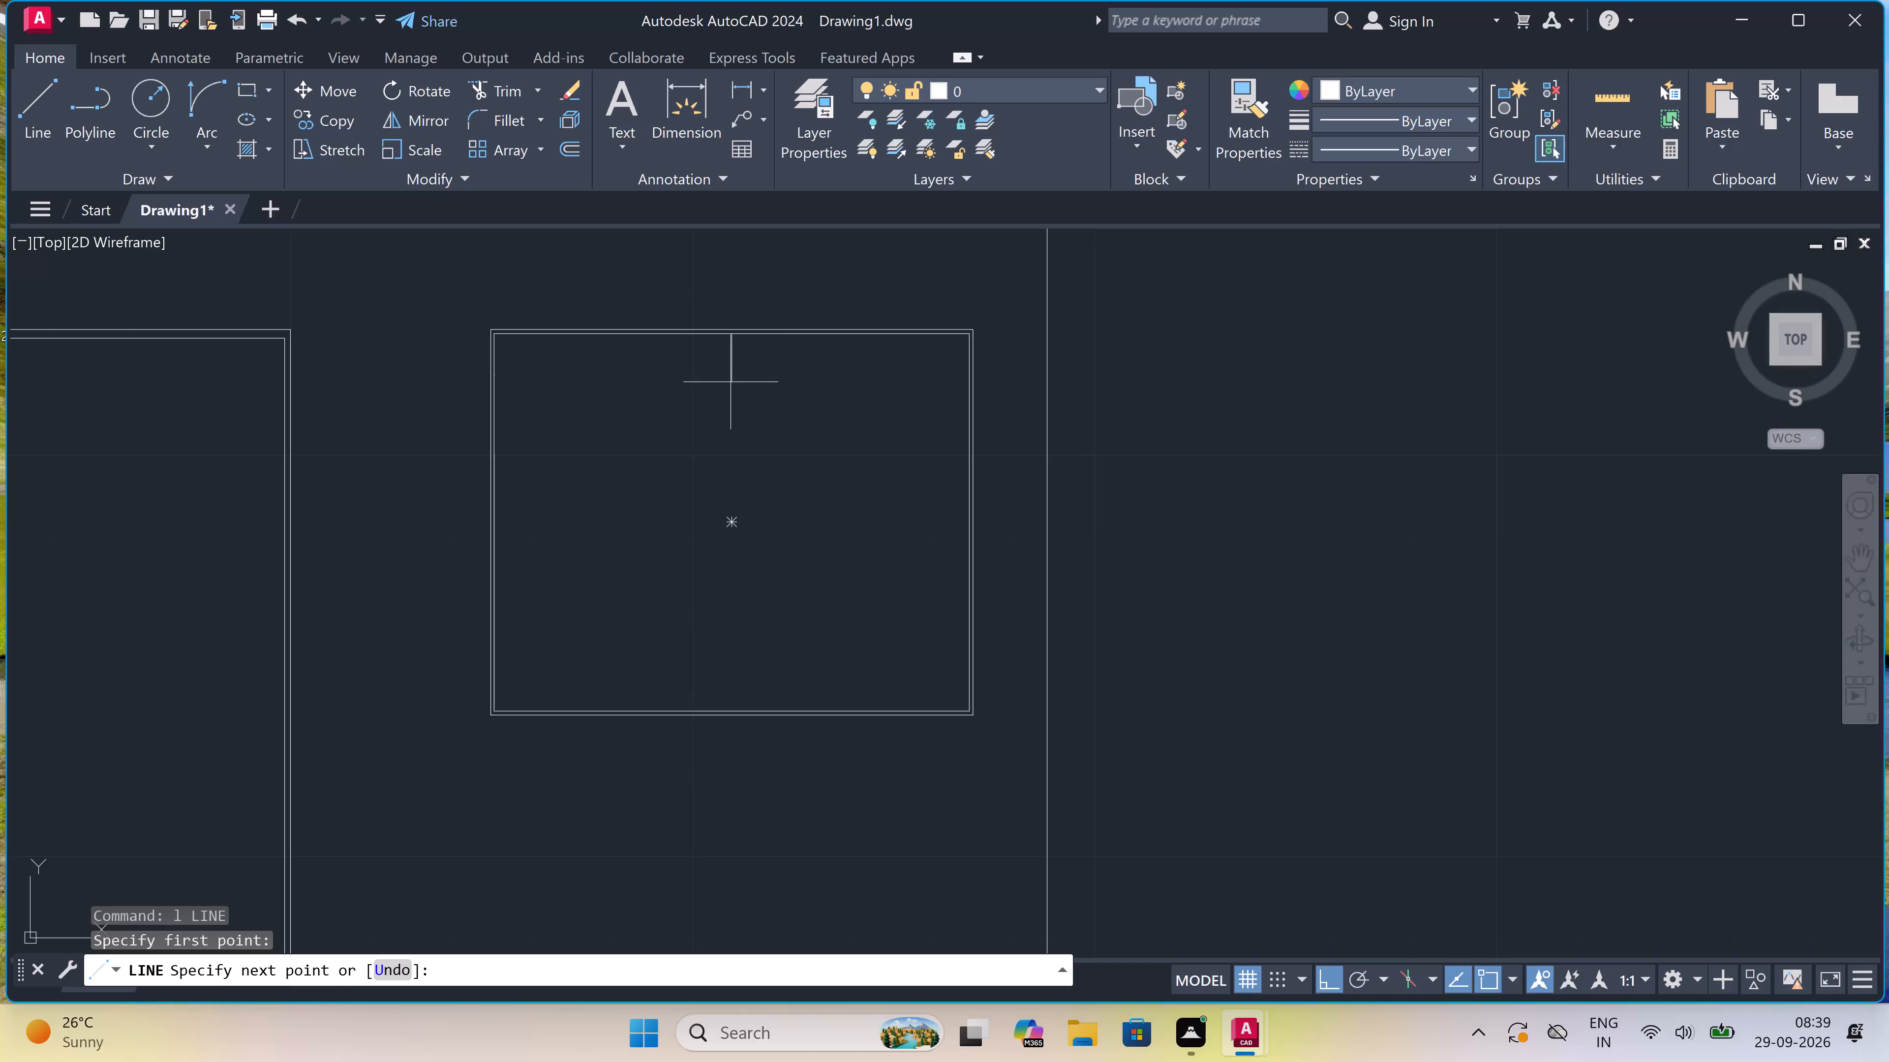
pyautogui.click(733, 710)
pyautogui.press('Escape')
# Draw a vertical centre line through the ground storey's wide third window, right of the first door, down to its inner frame's bottom edge.
pyautogui.scroll(-4, 786, 653)
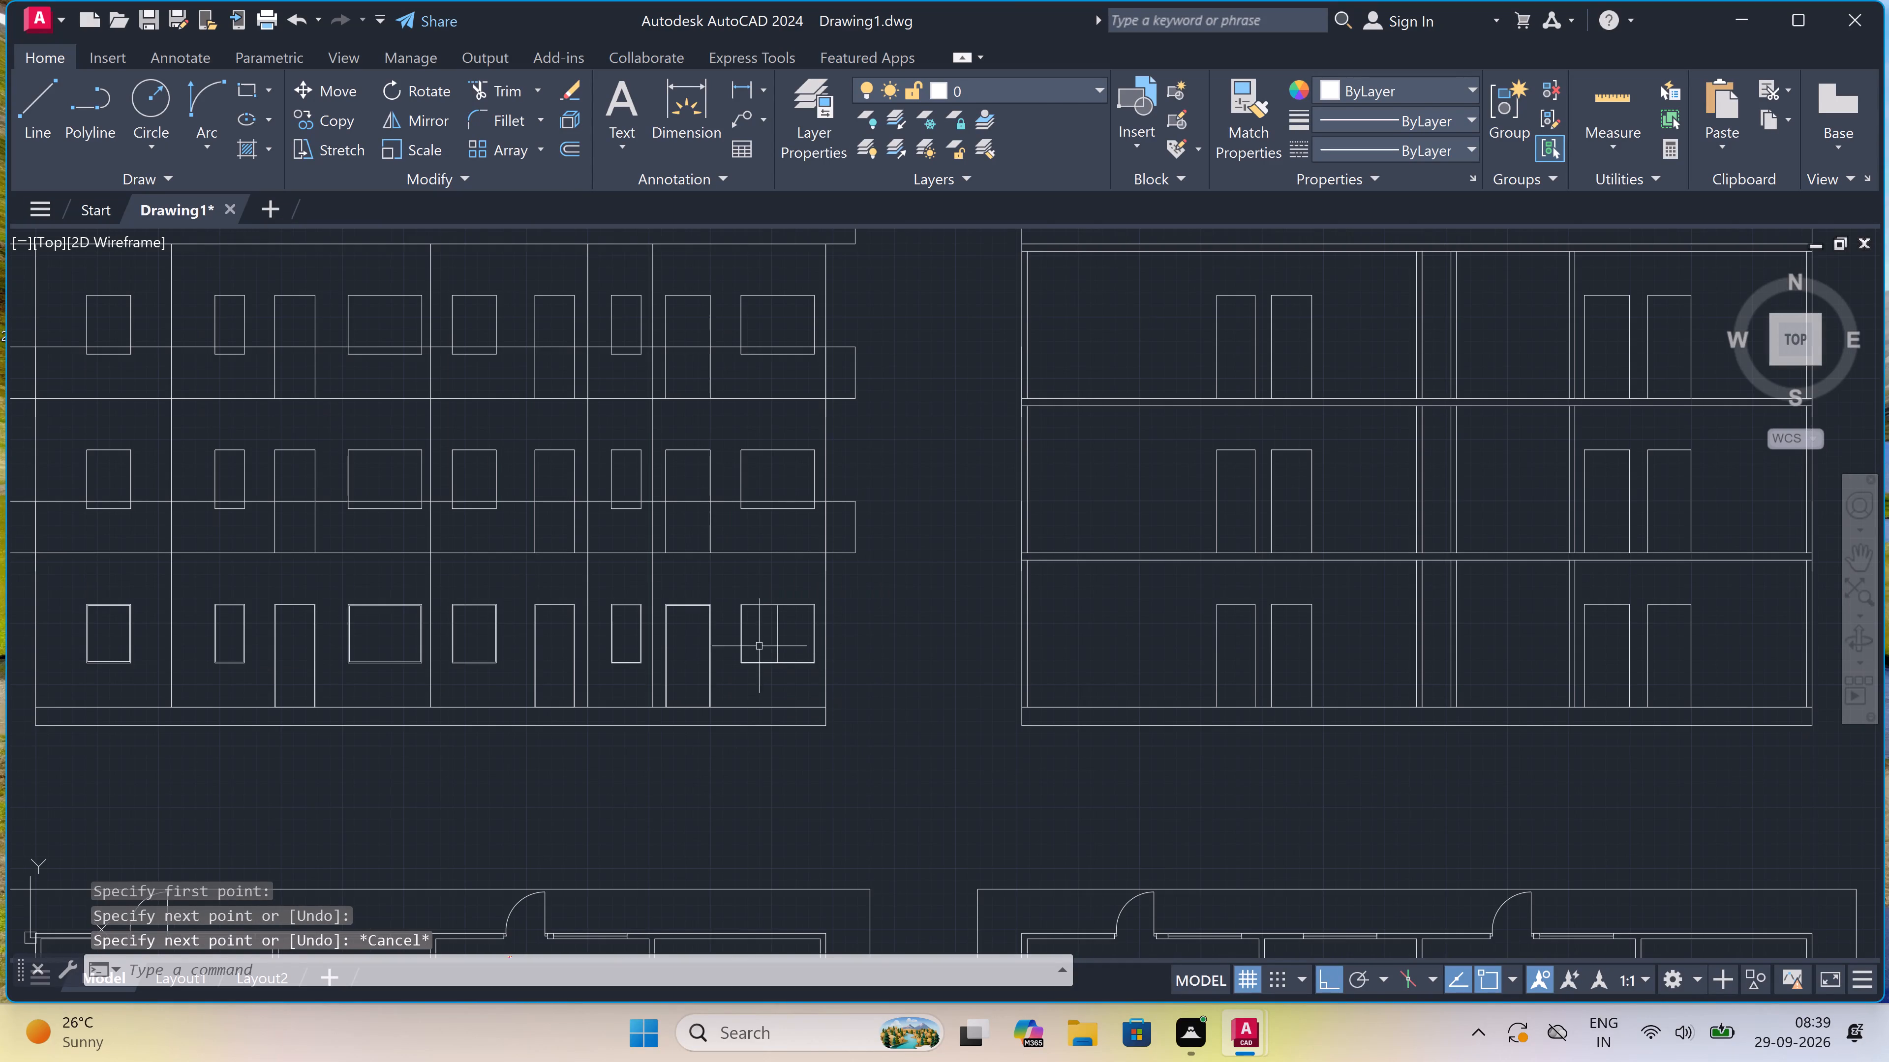
pyautogui.press('space')
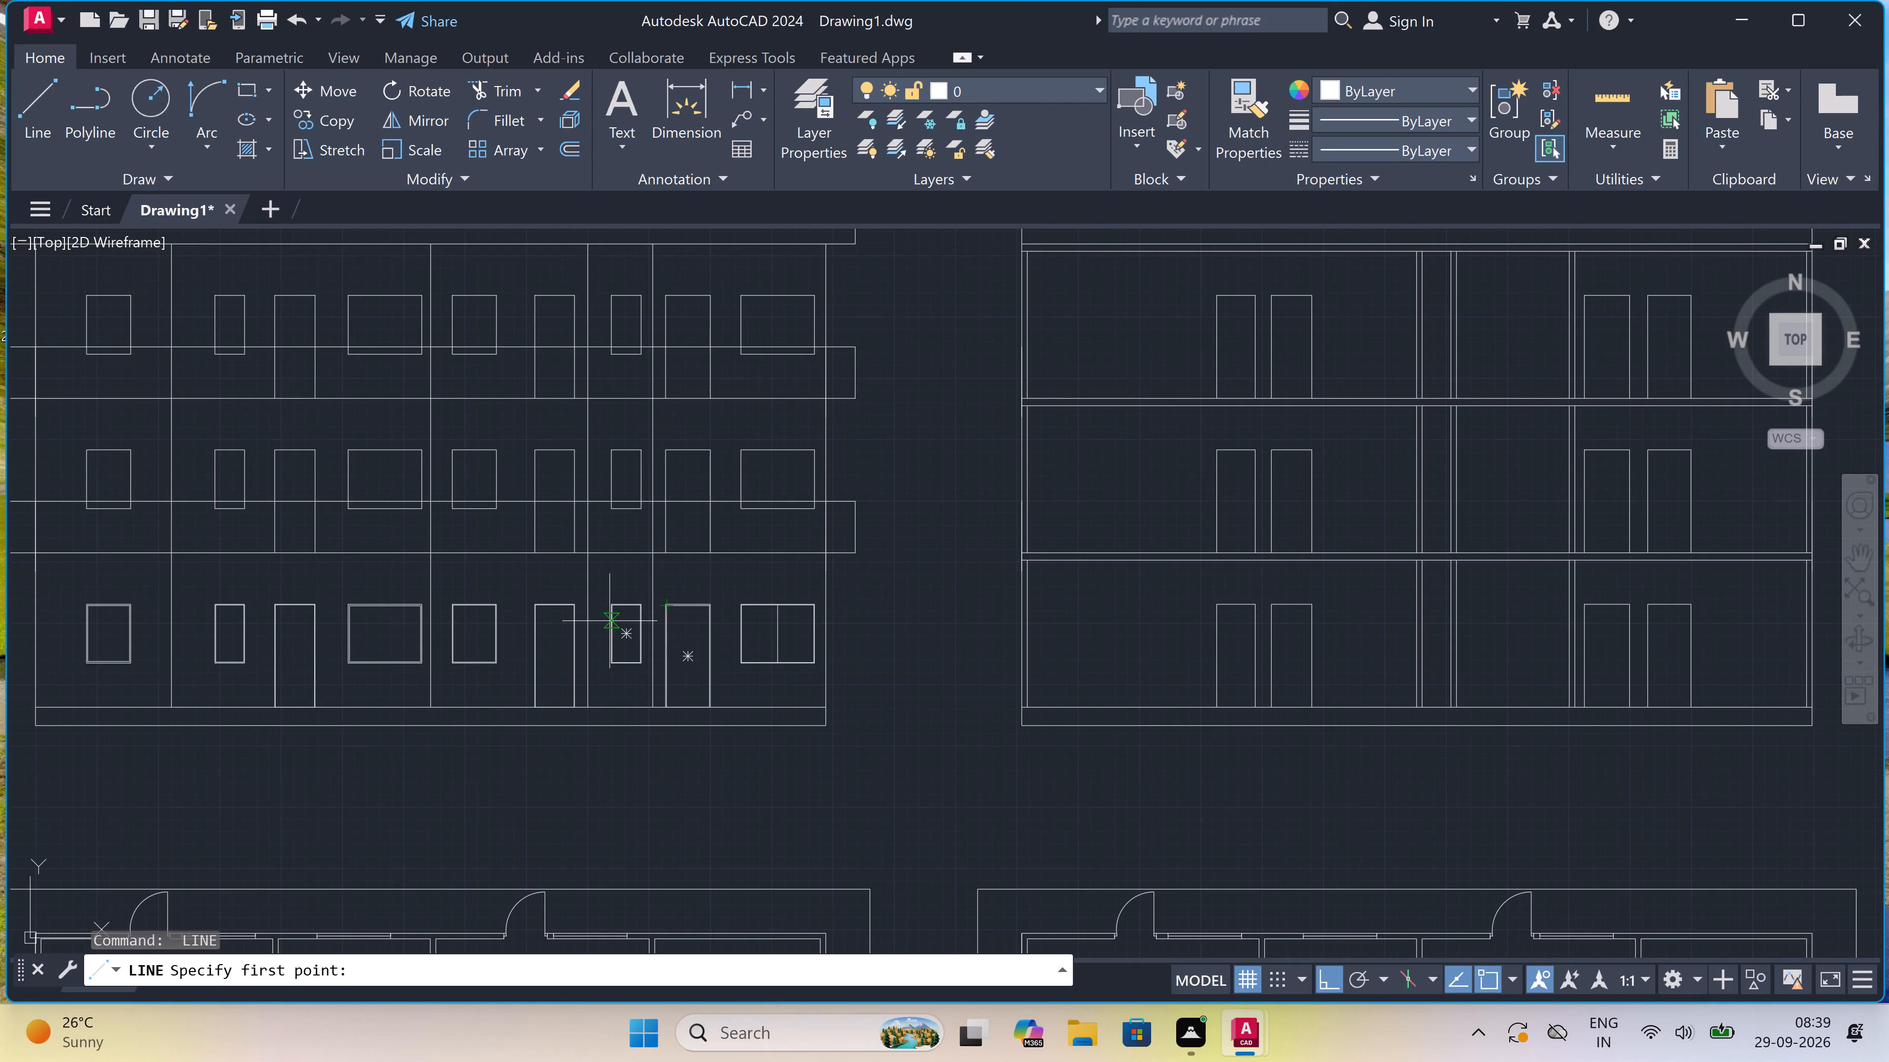
pyautogui.scroll(3, 345, 619)
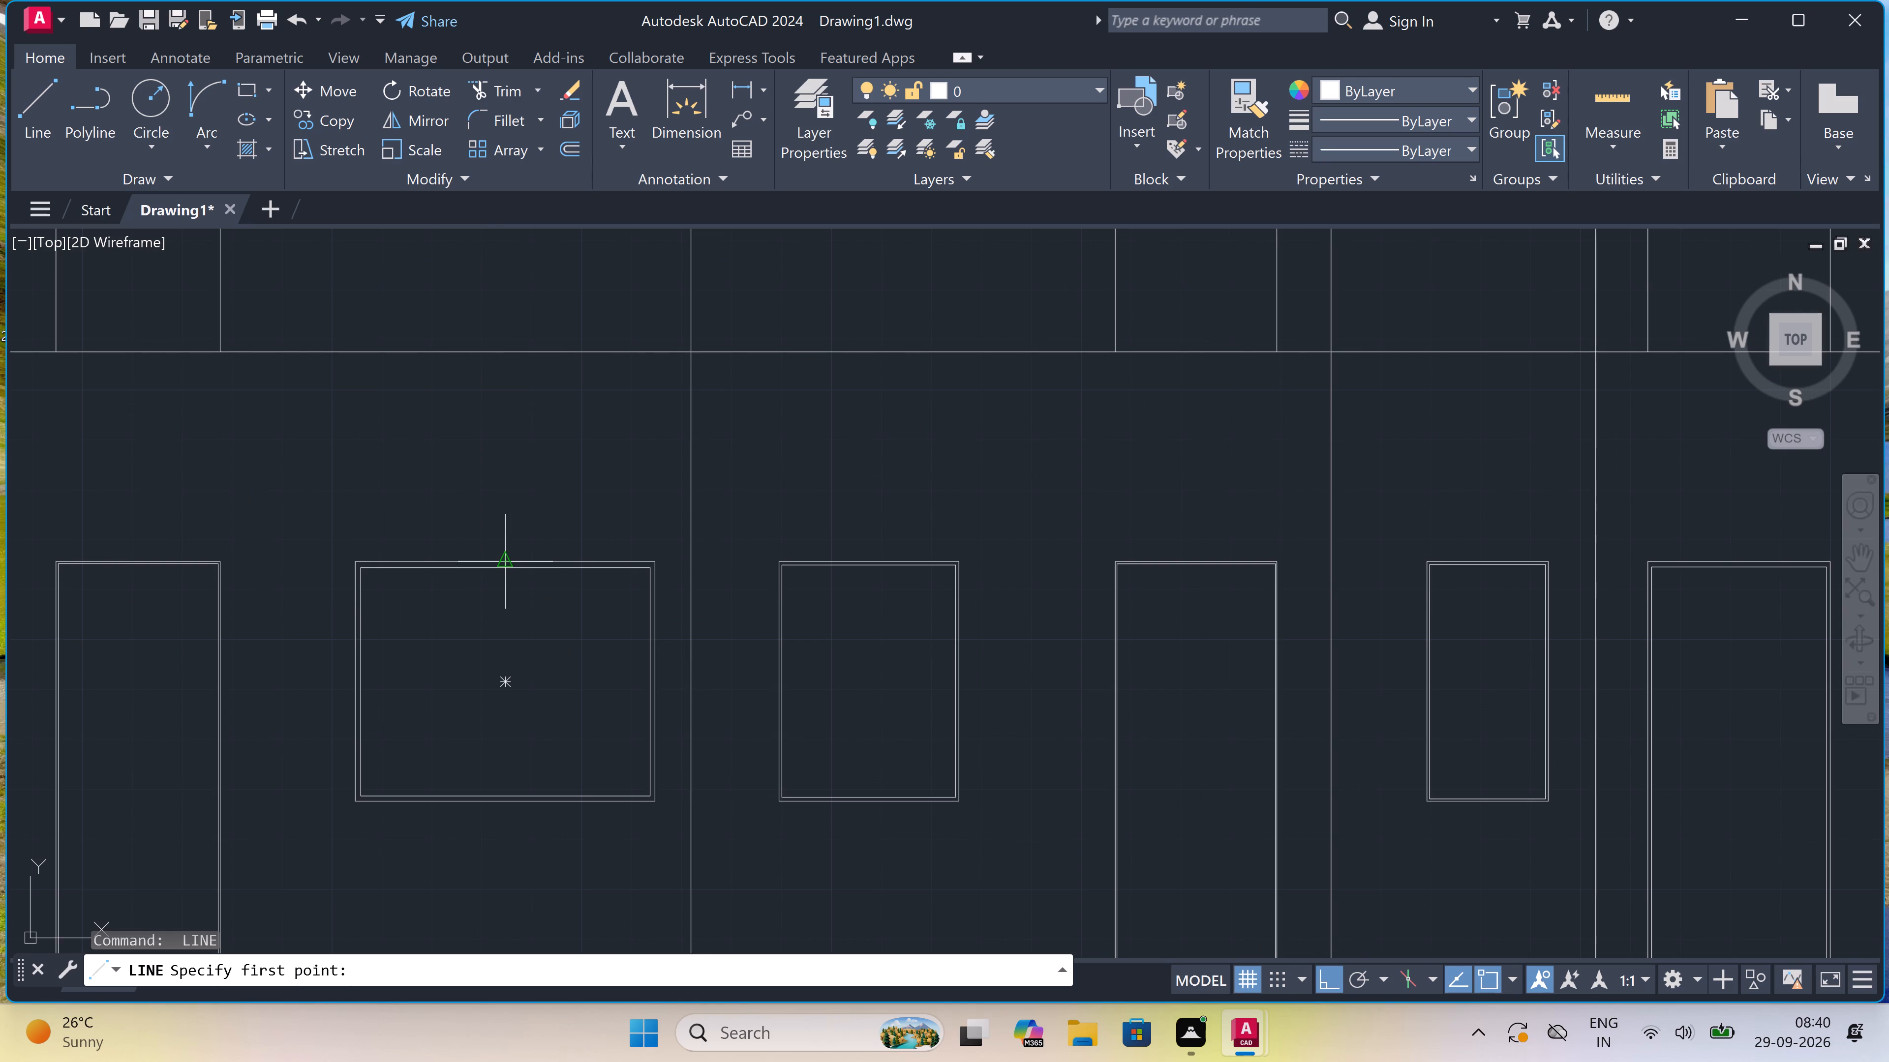
pyautogui.click(506, 571)
pyautogui.scroll(3, 484, 800)
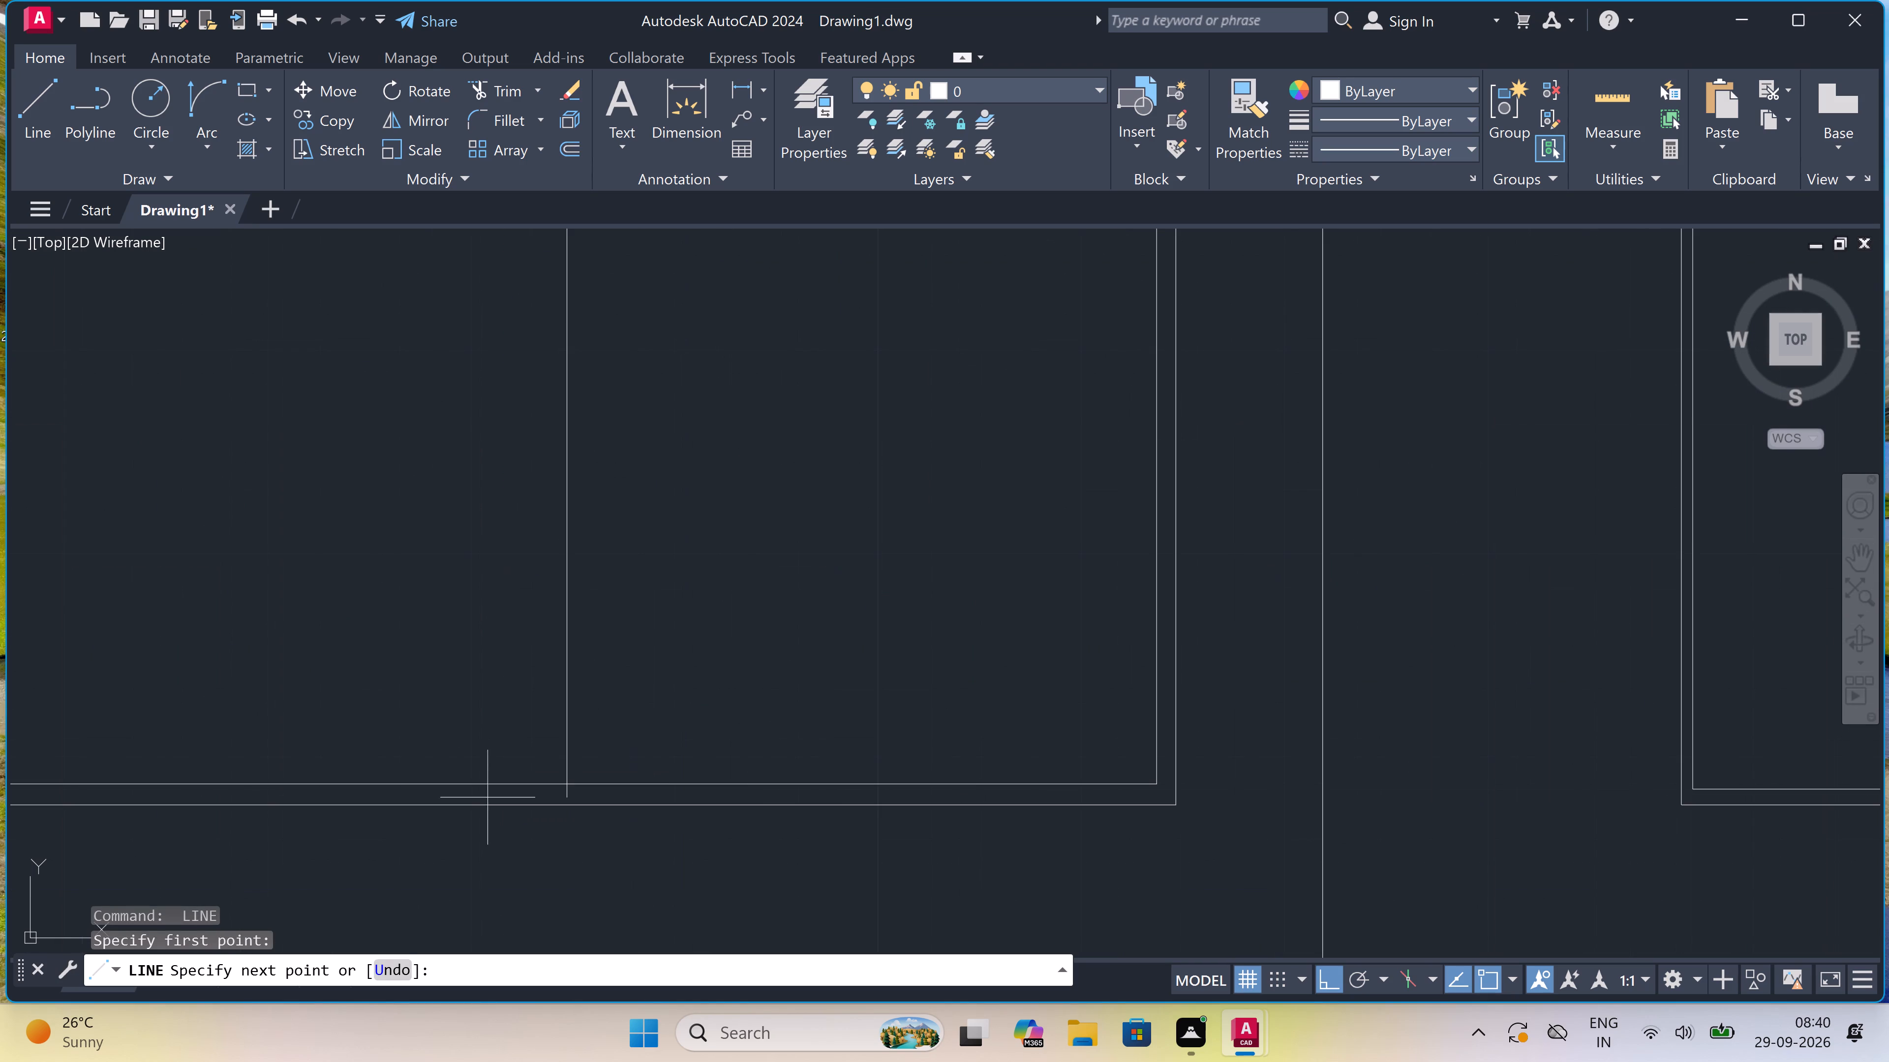
pyautogui.moveTo(573, 788); pyautogui.dragTo(568, 776)
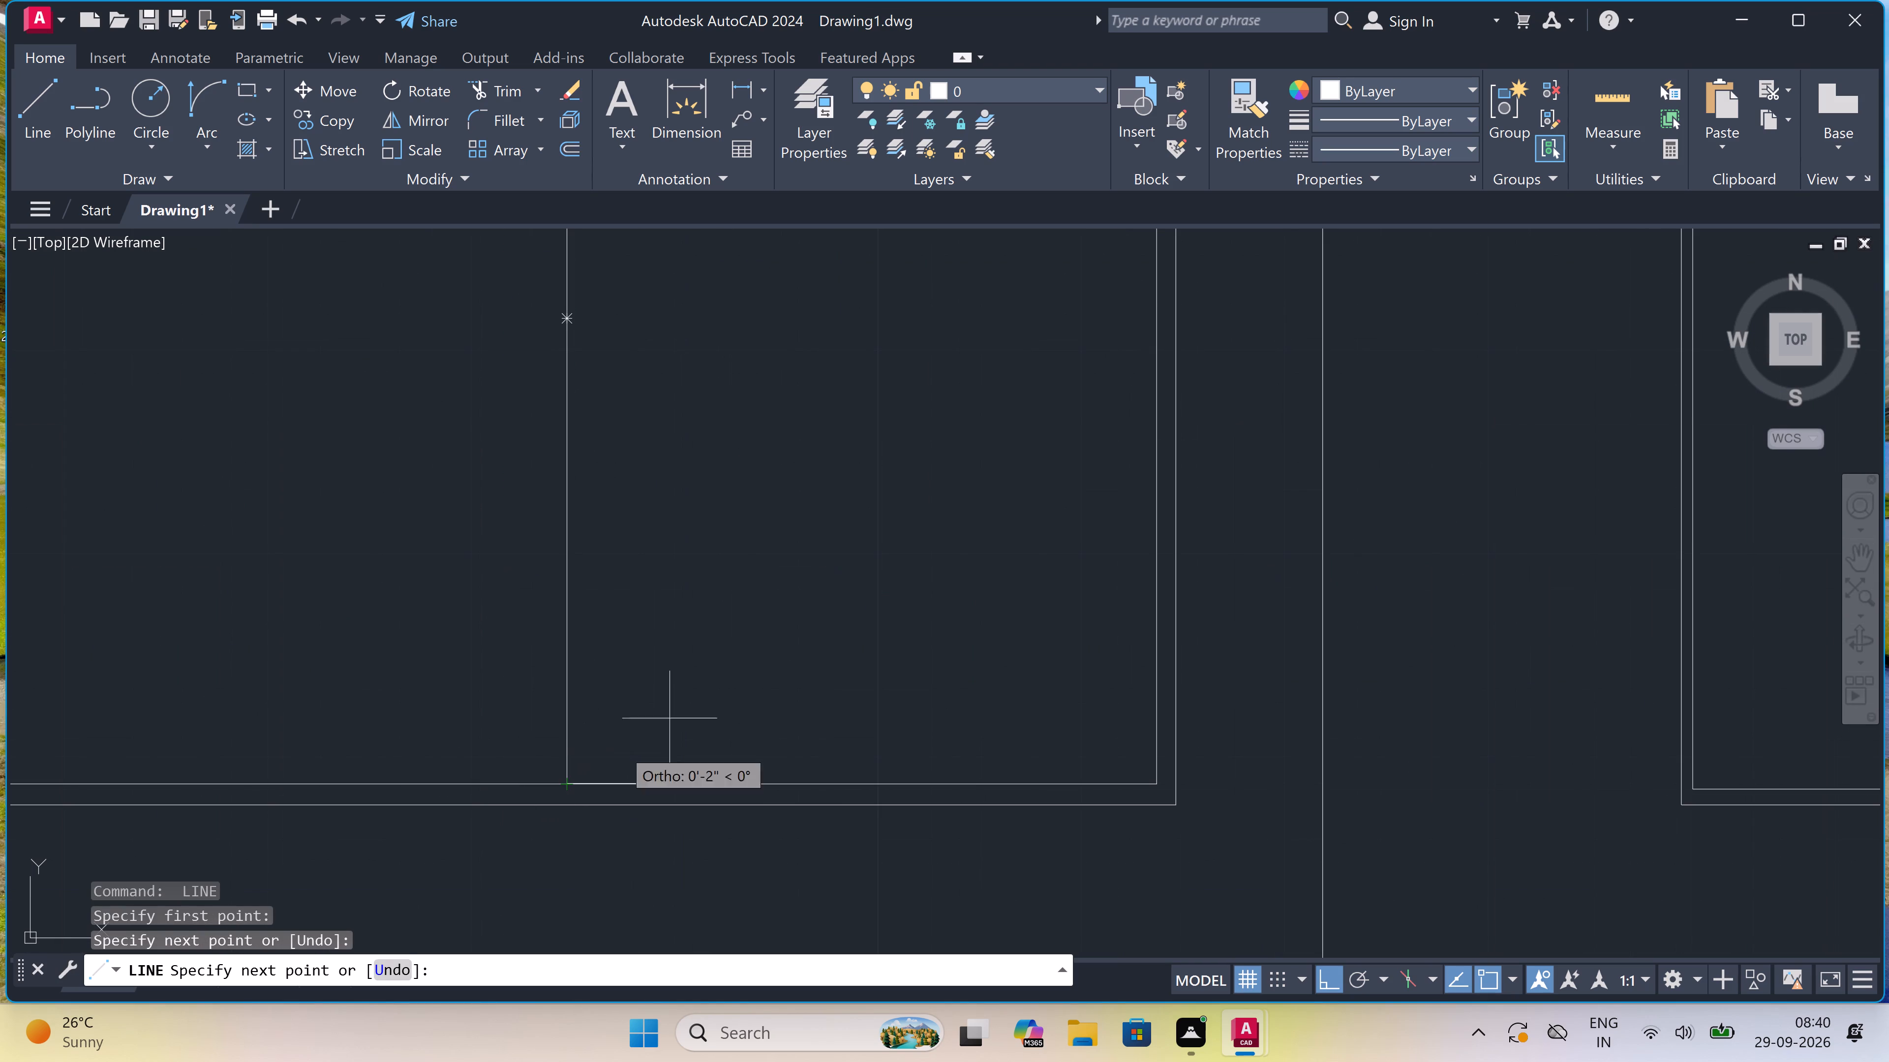
pyautogui.press('Escape')
# Draw a vertical centre line from top to bottom of the ground storey's fourth window, left of the second door.
pyautogui.scroll(-6, 807, 639)
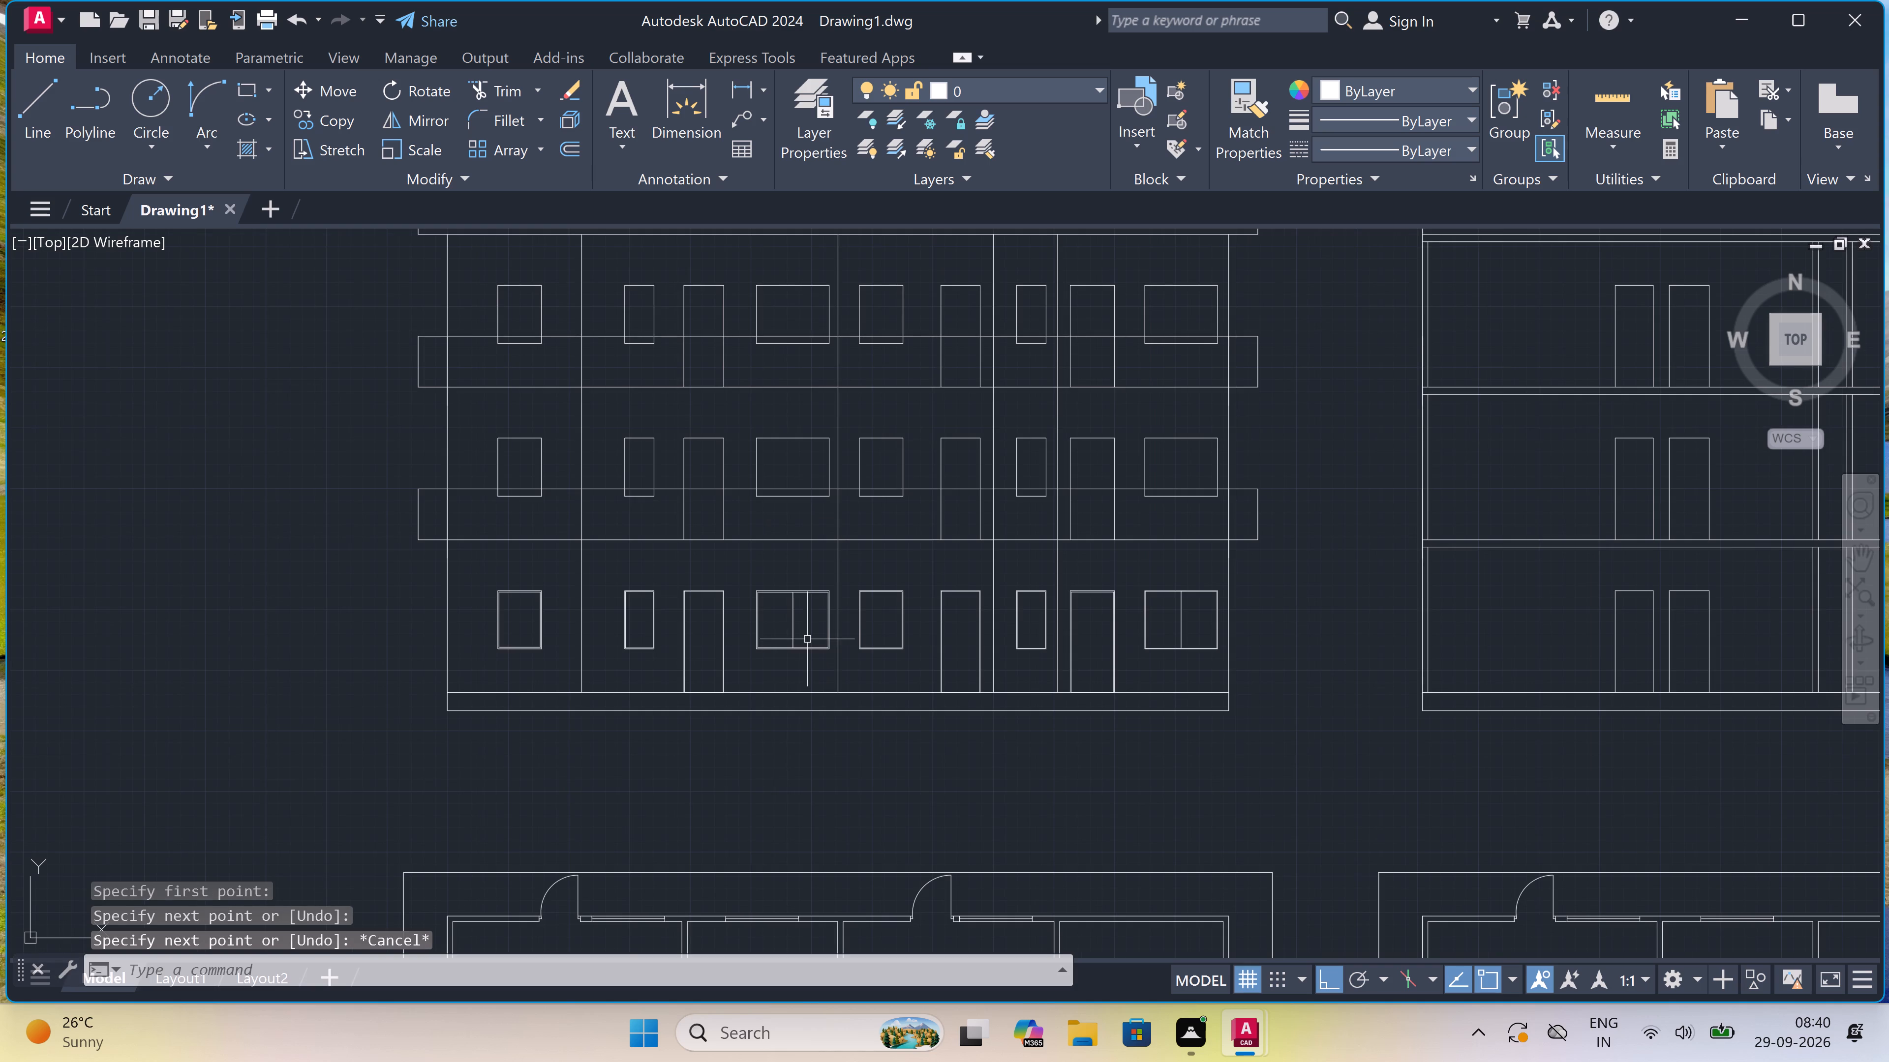
pyautogui.scroll(2, 882, 602)
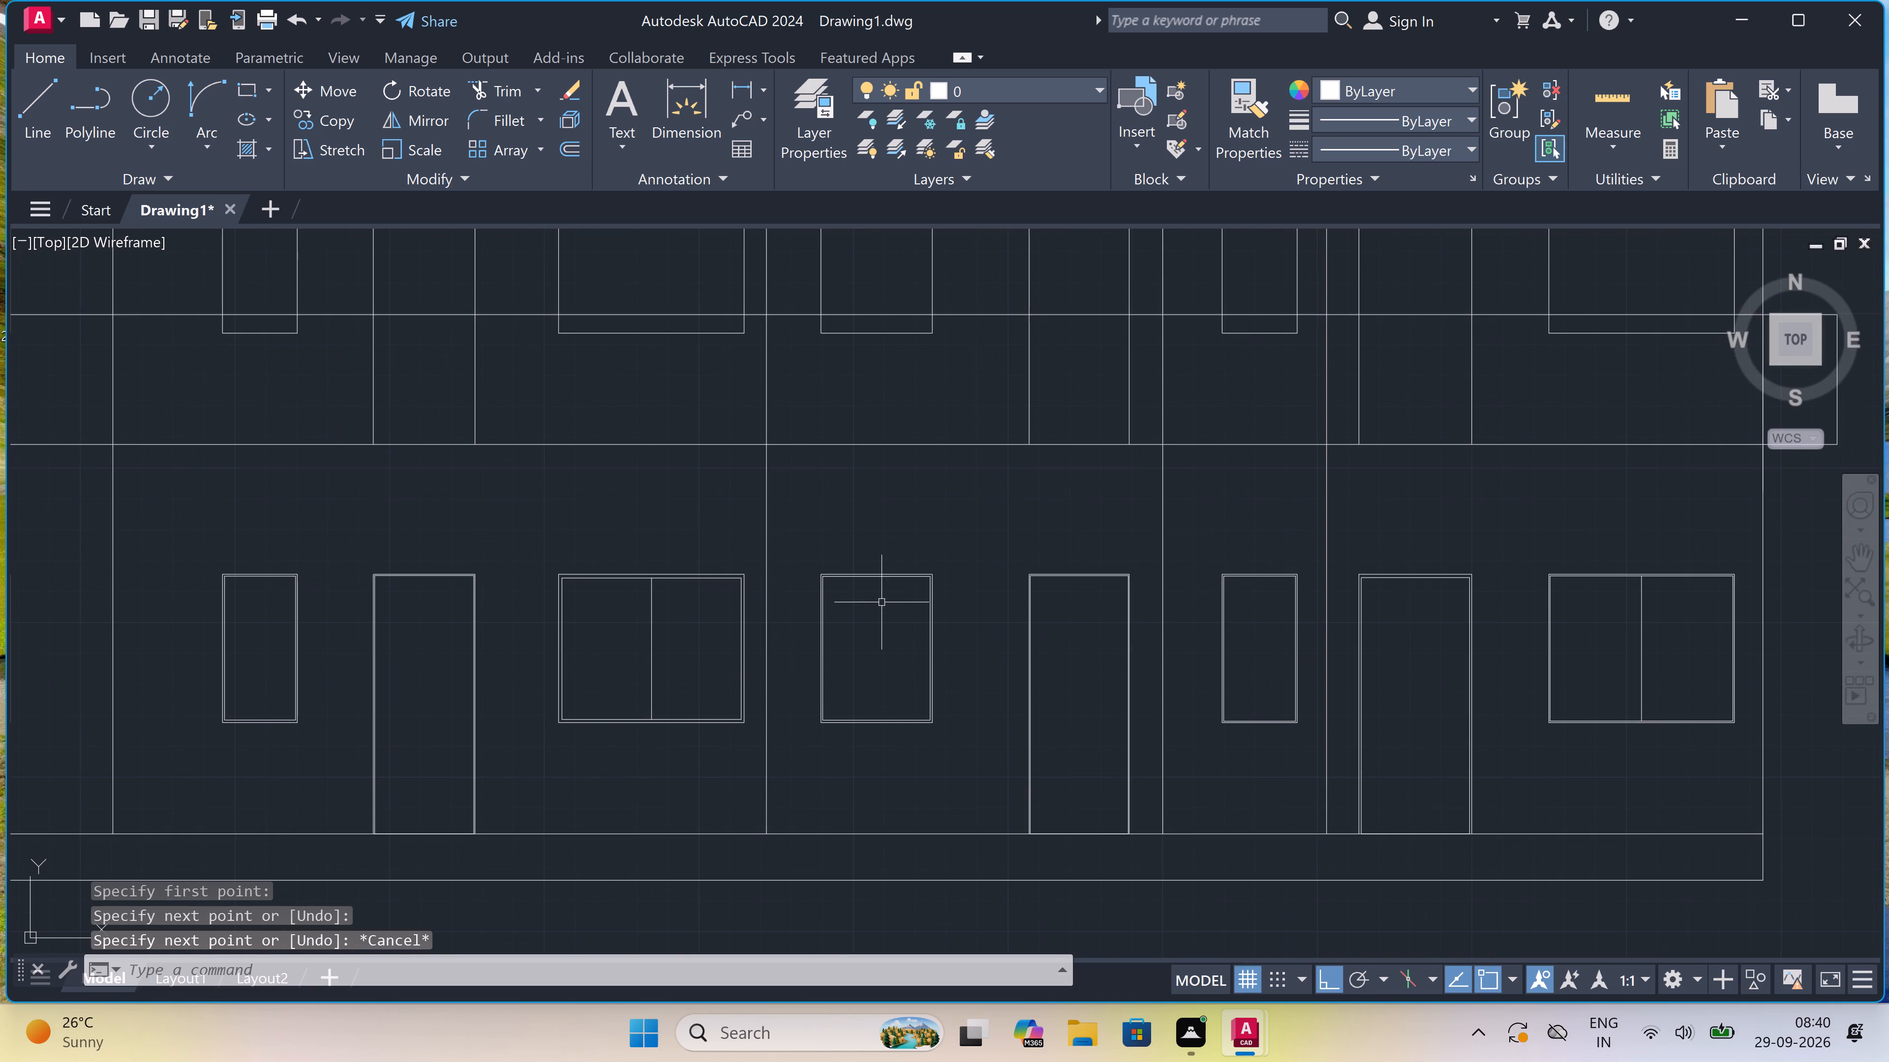
pyautogui.press('space')
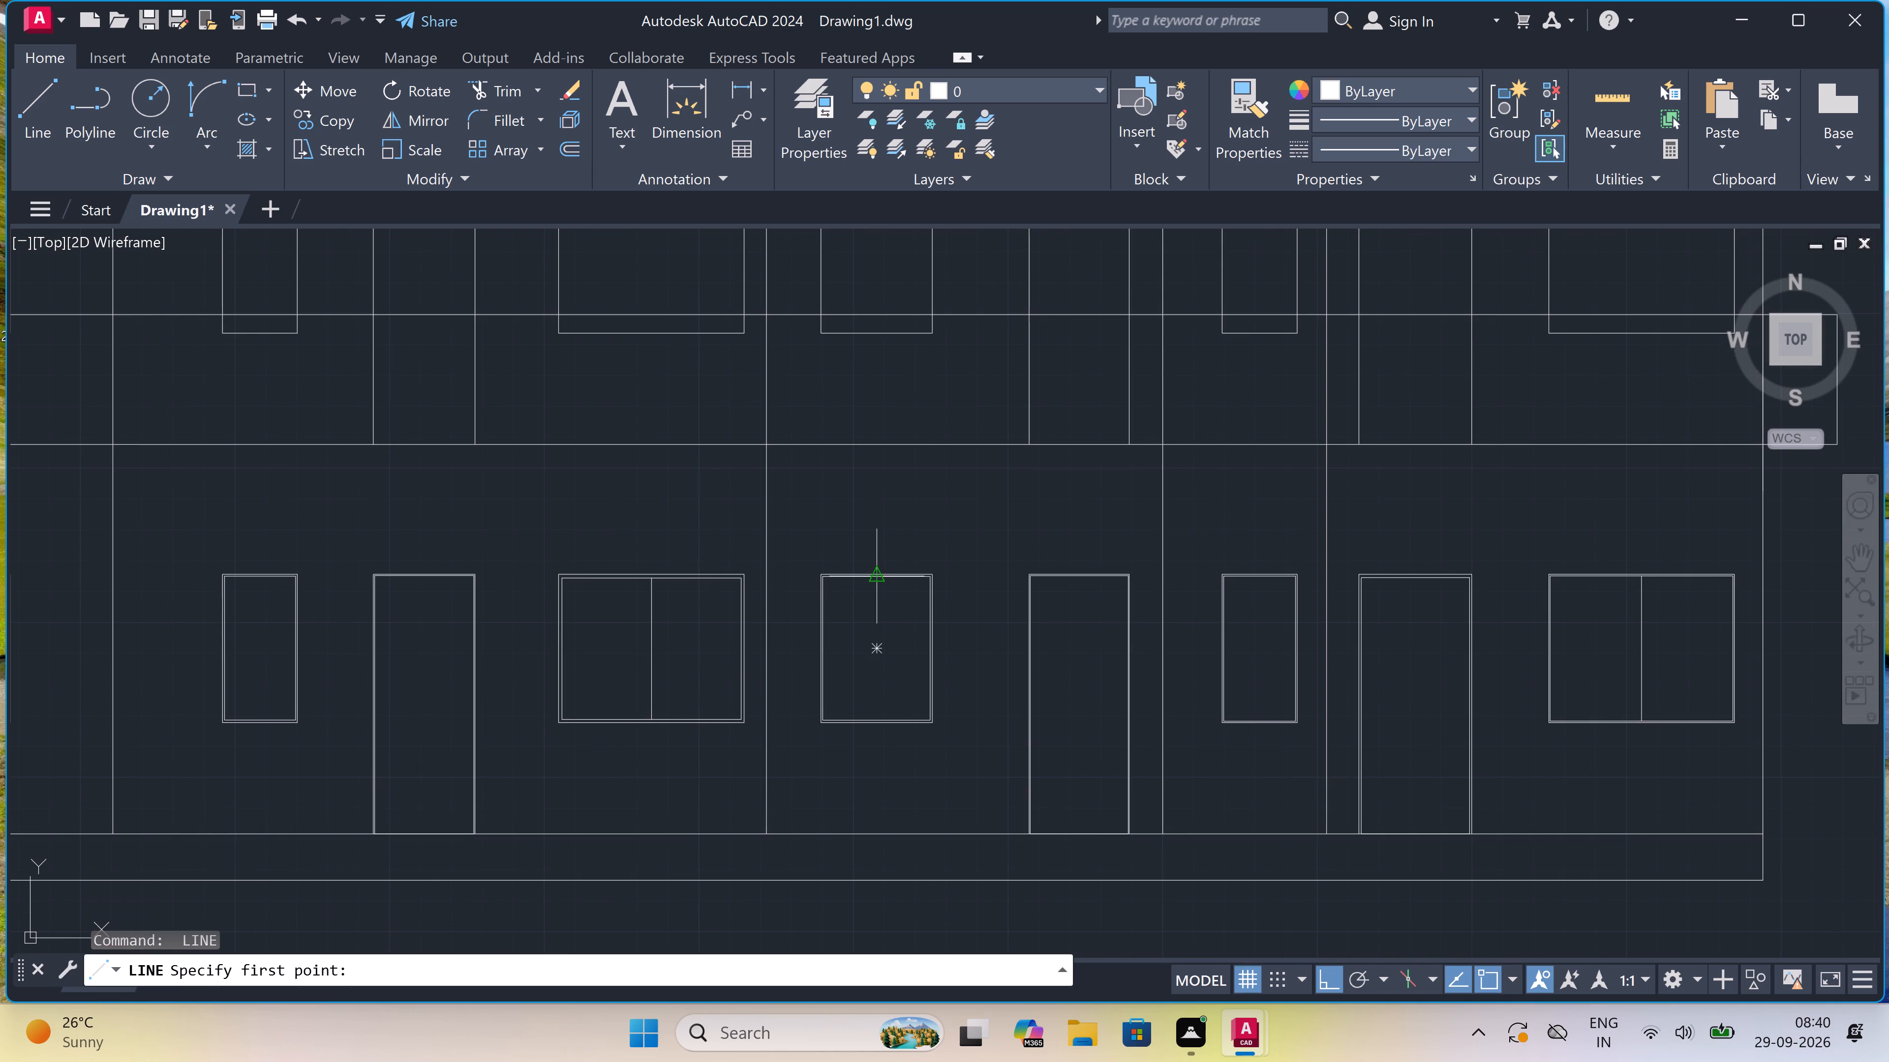
pyautogui.click(875, 582)
pyautogui.click(869, 723)
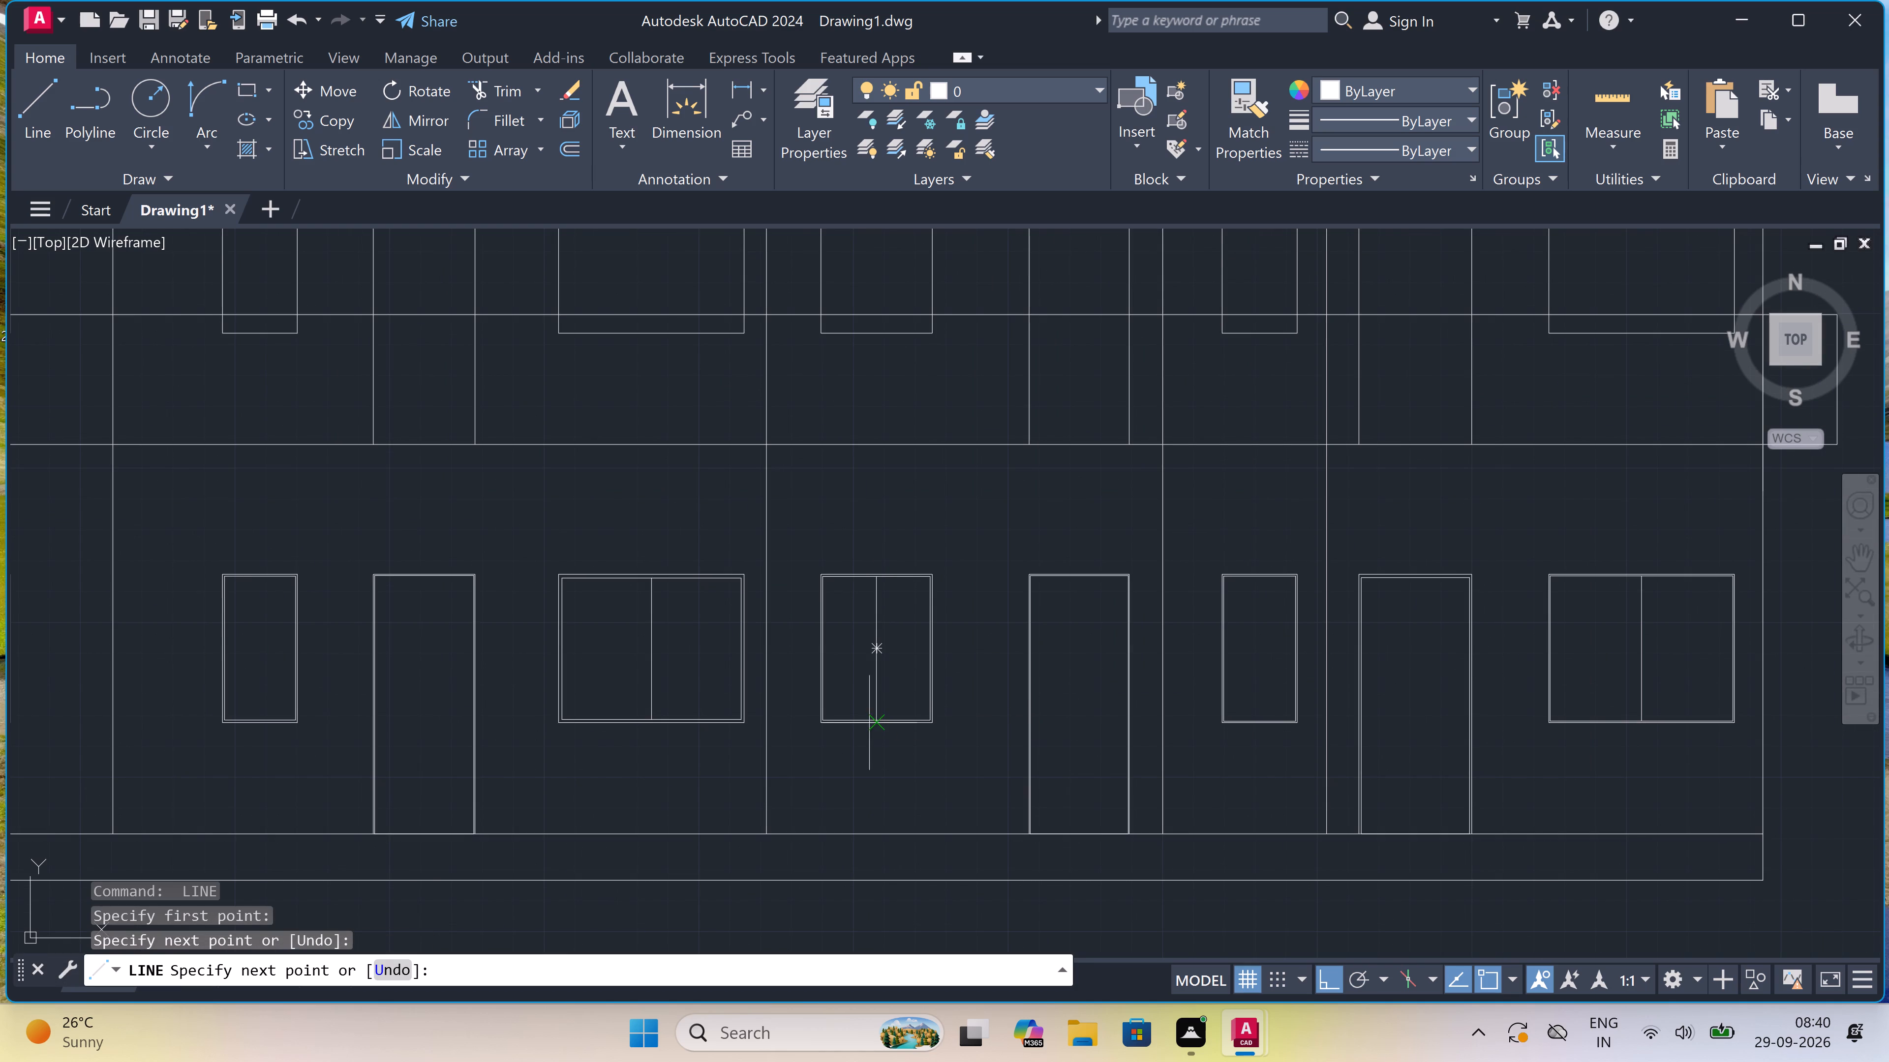
pyautogui.press('Escape')
# Draw a vertical centre line through the ground storey's leftmost window, down to the inner frame's bottom edge.
pyautogui.scroll(-2, 877, 699)
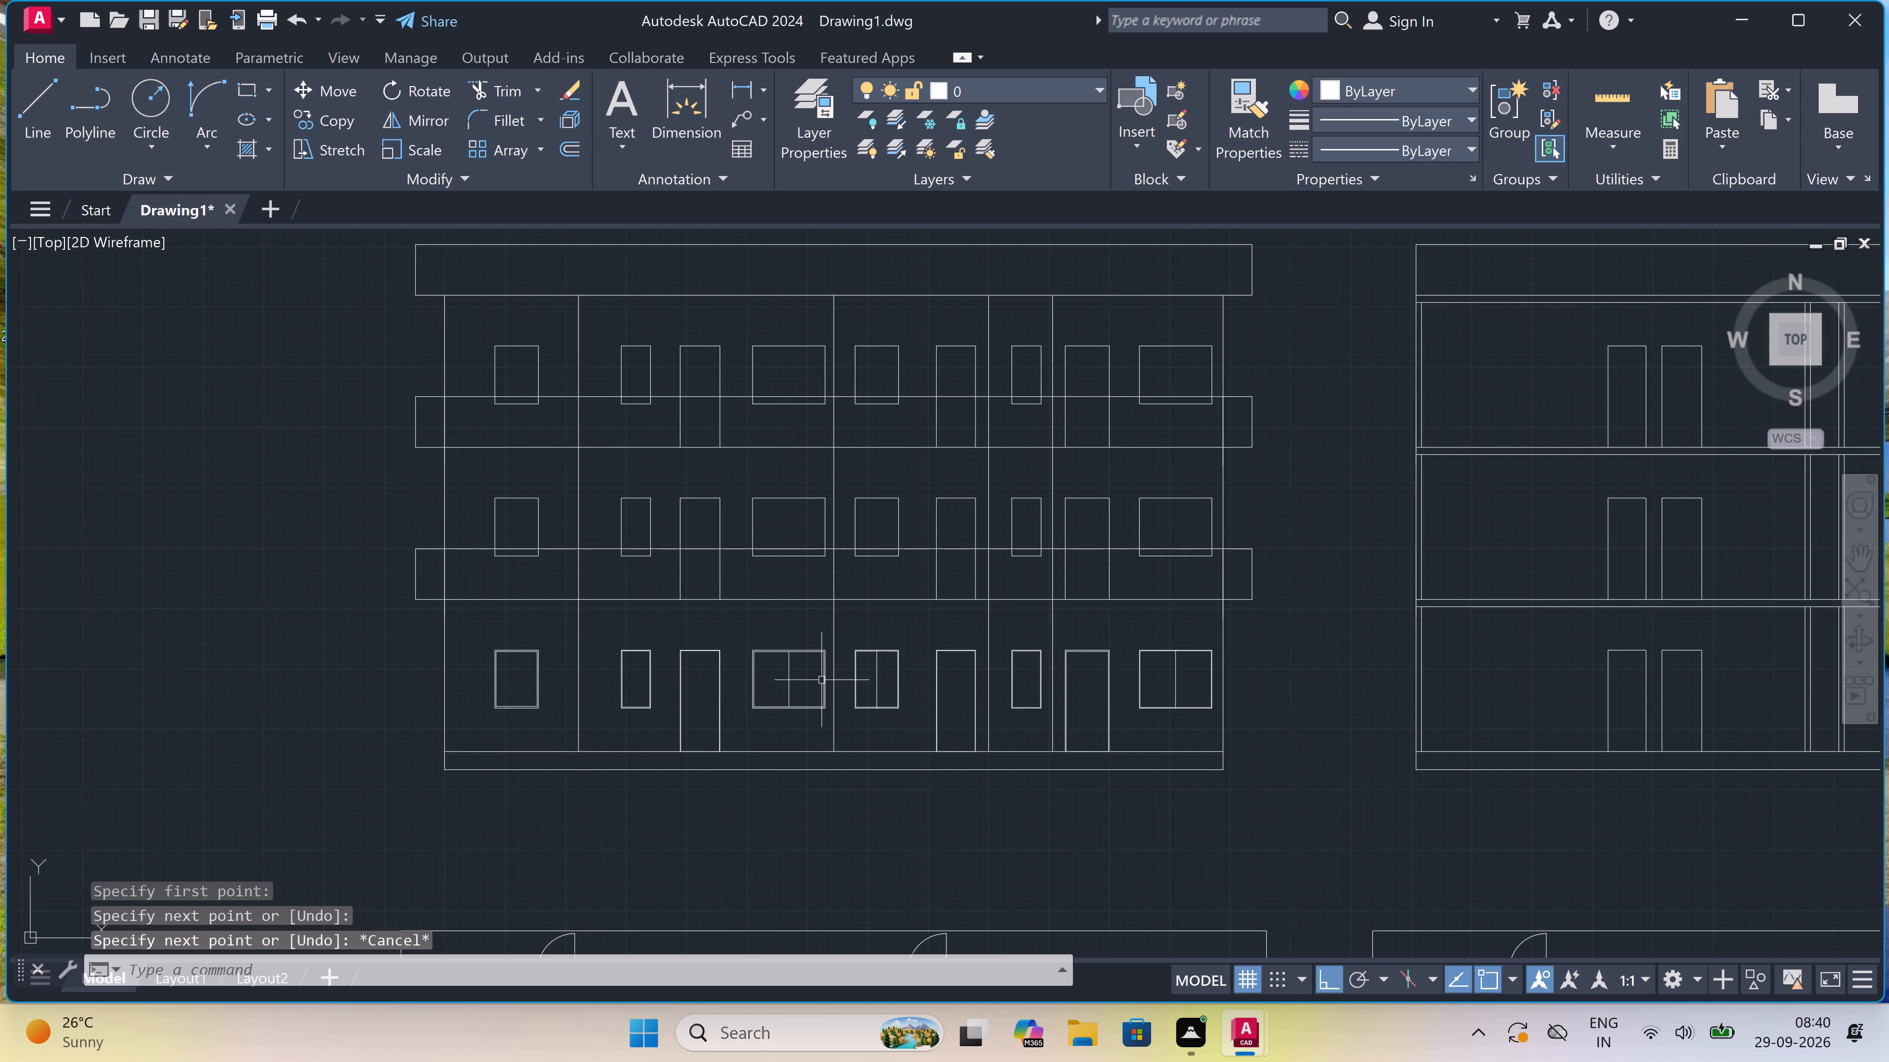
pyautogui.press('space')
pyautogui.scroll(2, 547, 665)
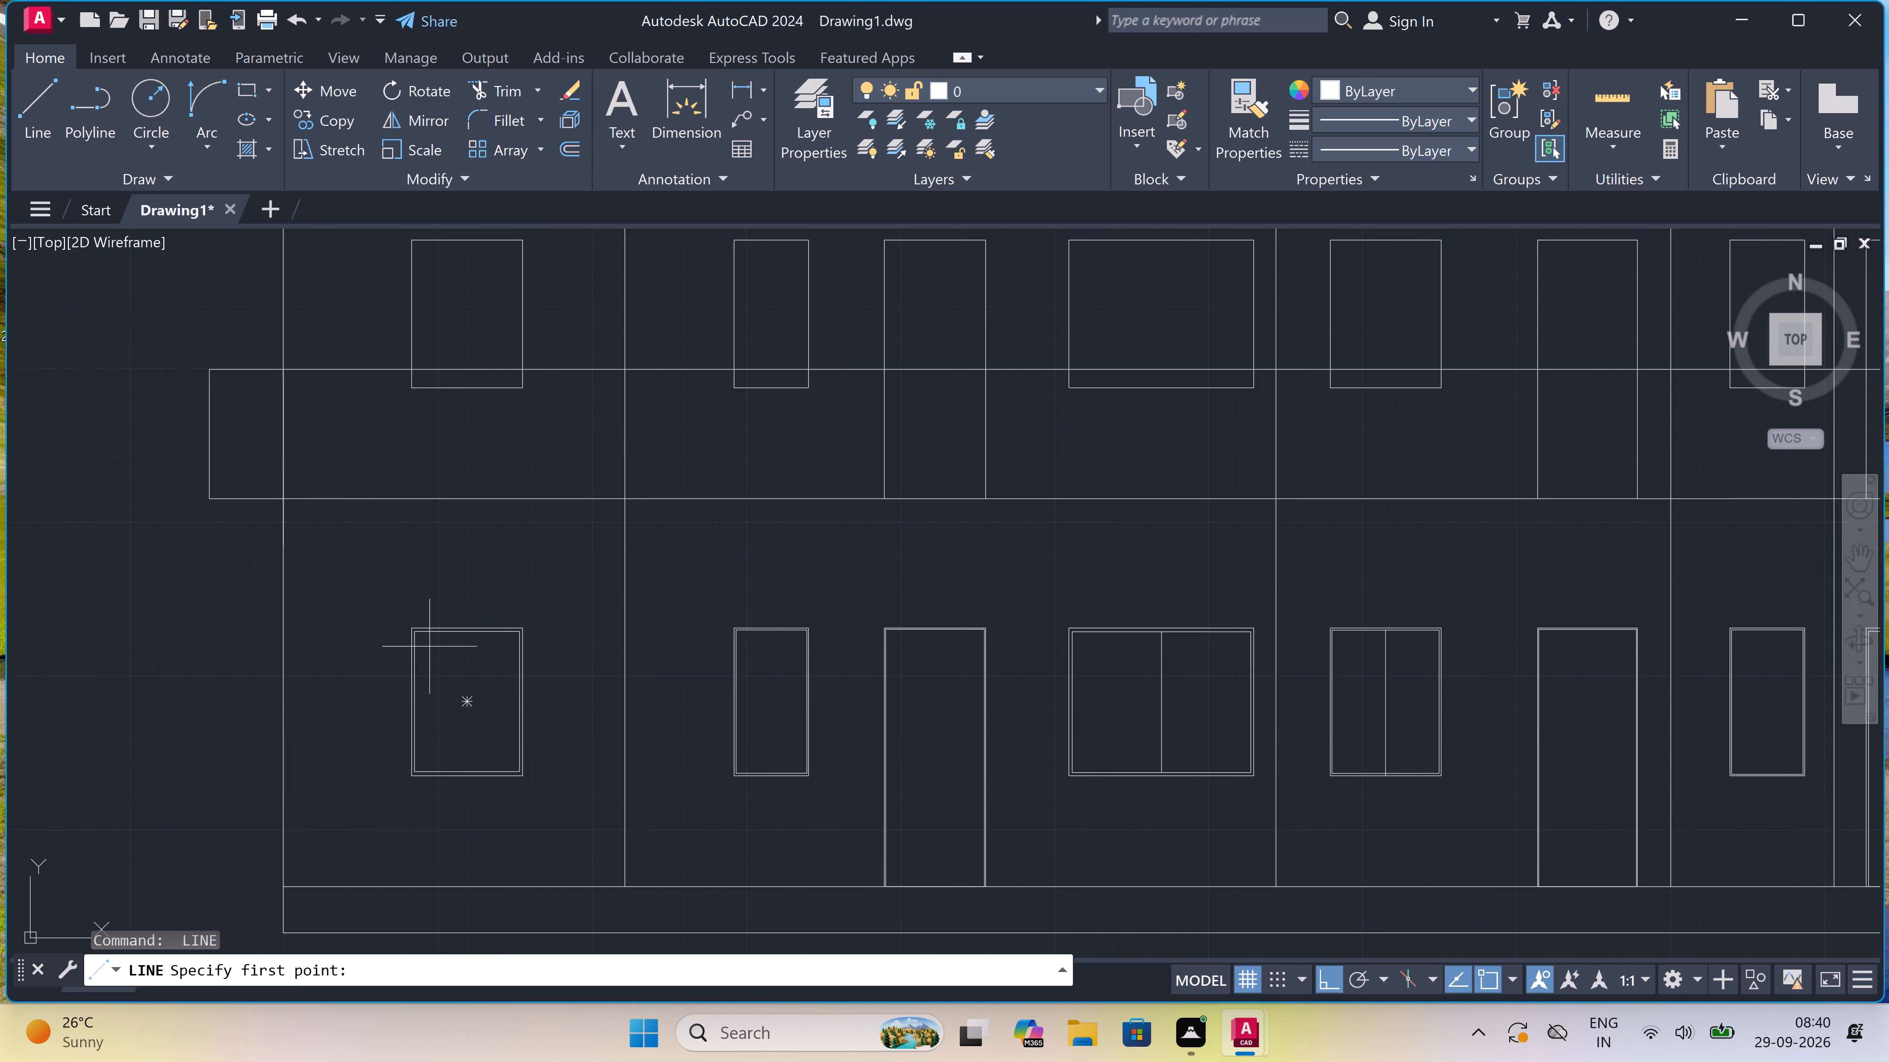
pyautogui.click(461, 635)
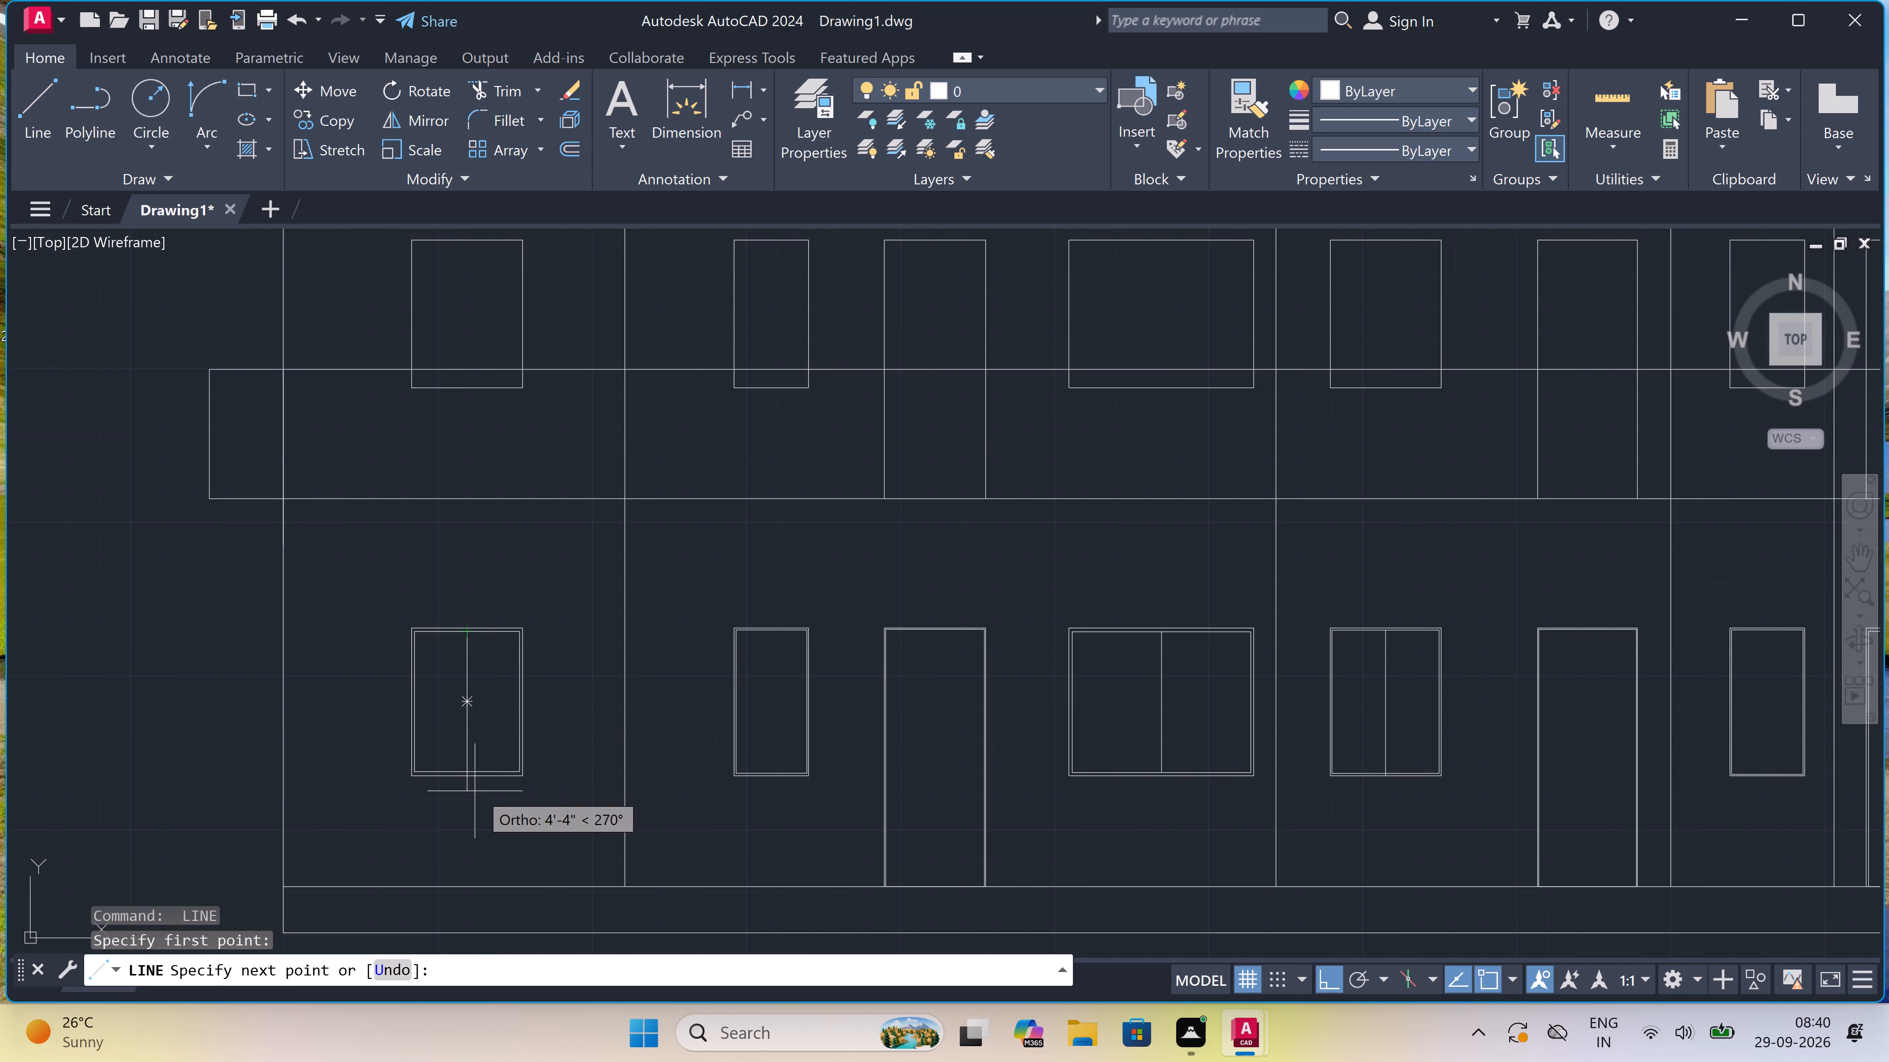
pyautogui.scroll(2, 459, 774)
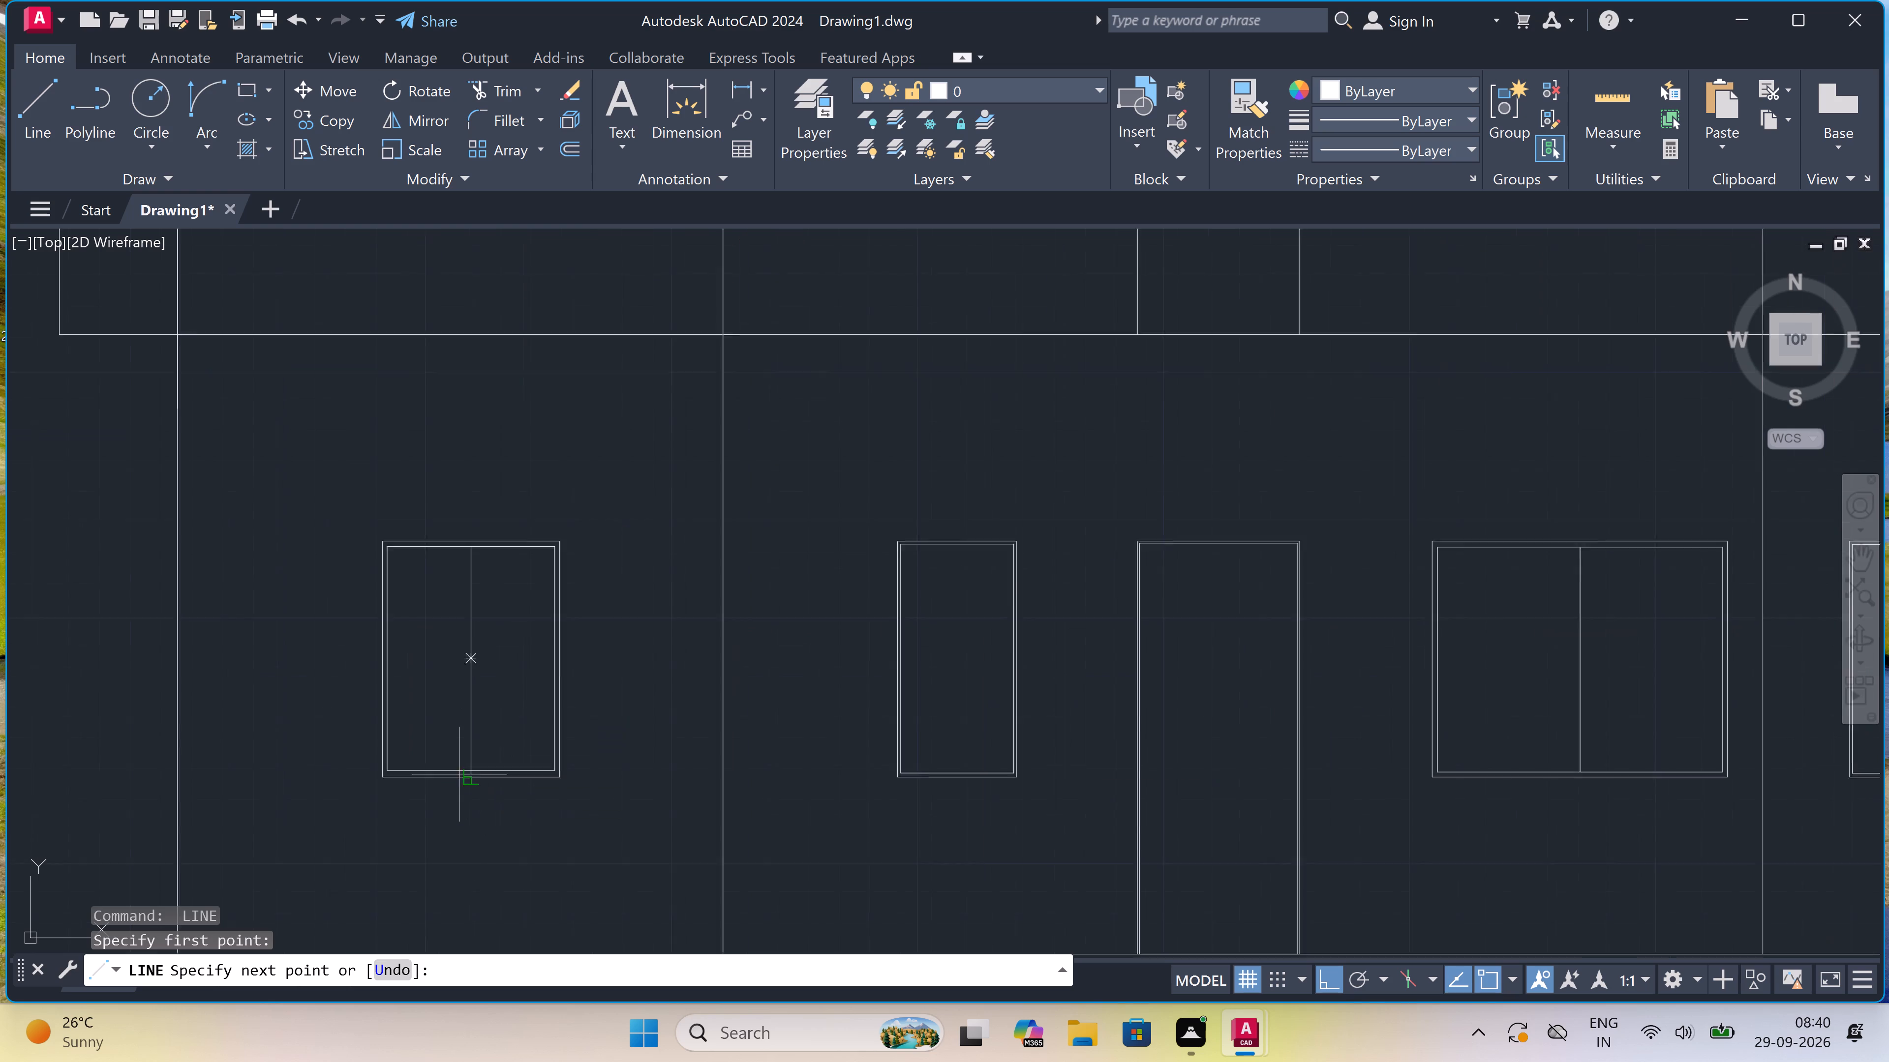
pyautogui.scroll(1, 459, 774)
pyautogui.click(482, 766)
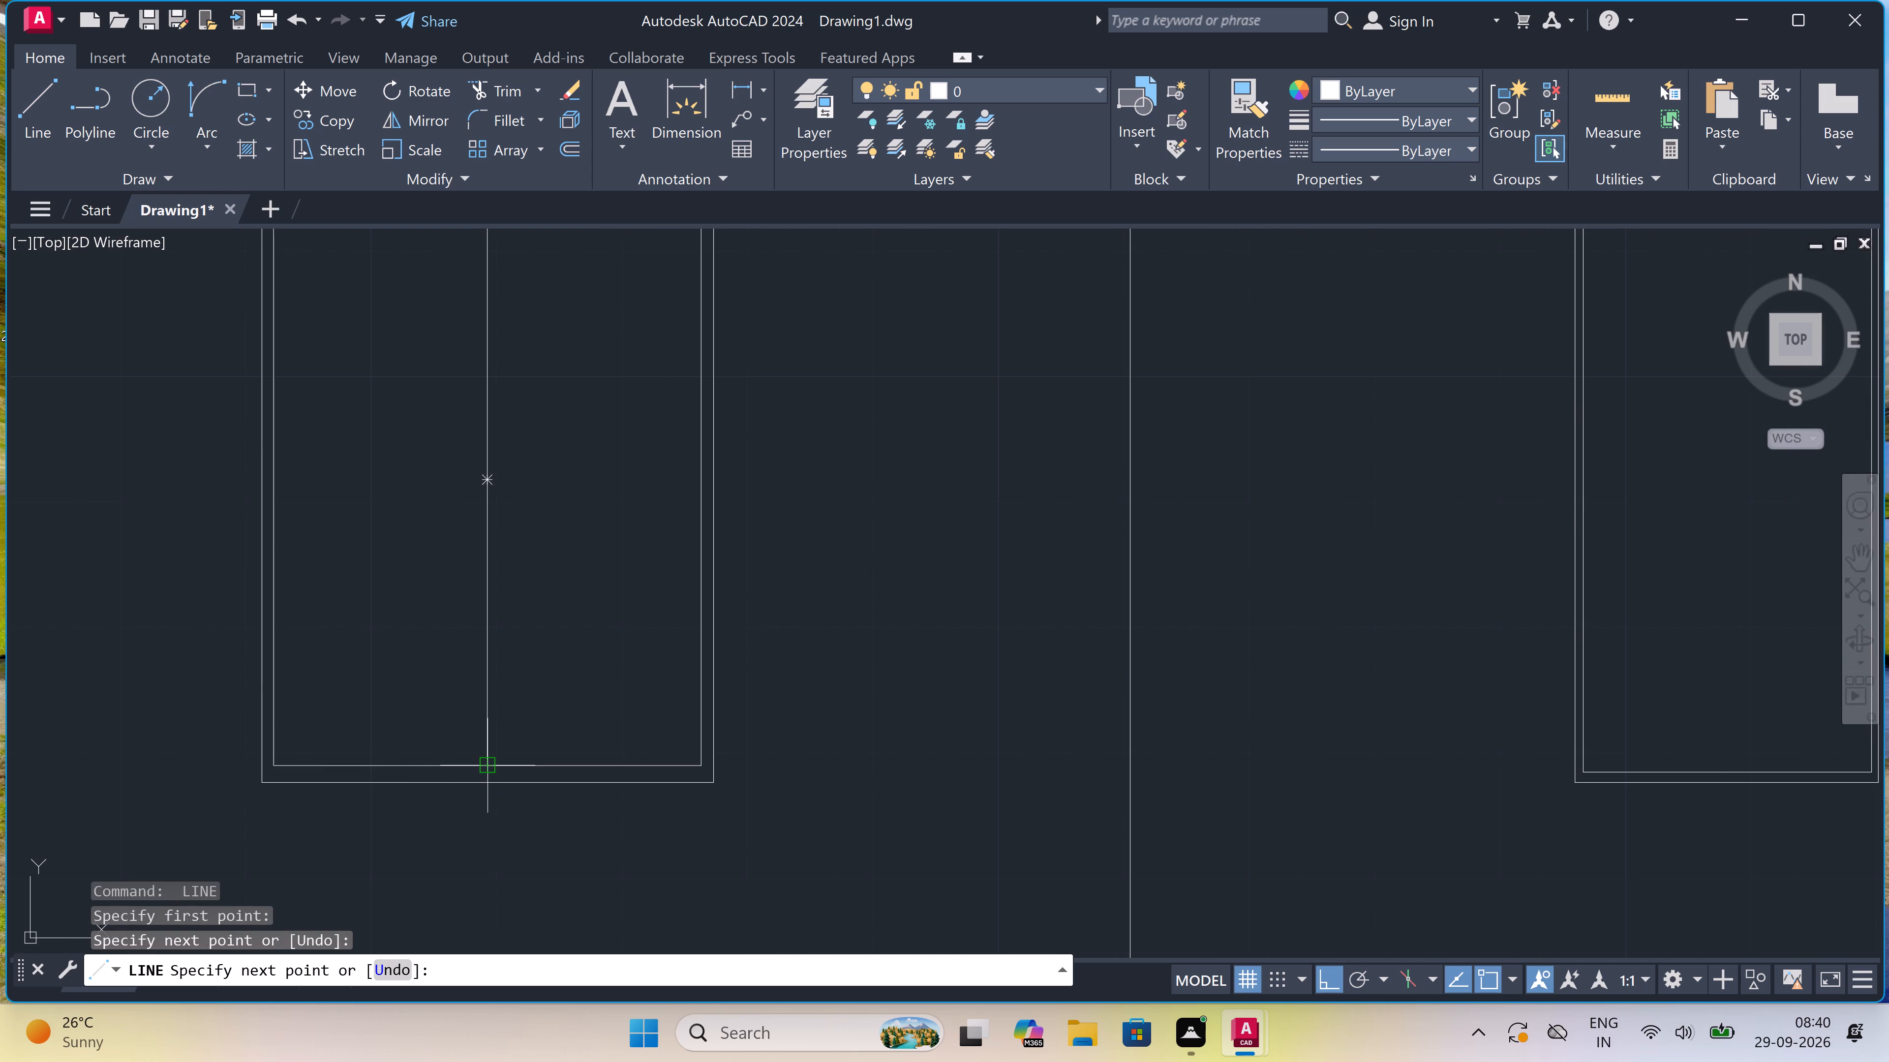
# Draw a smaller inner rectangle inside the inner frame of the ground storey's narrow second window, left of the first door.
pyautogui.press('Escape')
pyautogui.write('rec')
pyautogui.press('space')
pyautogui.scroll(-4, 527, 728)
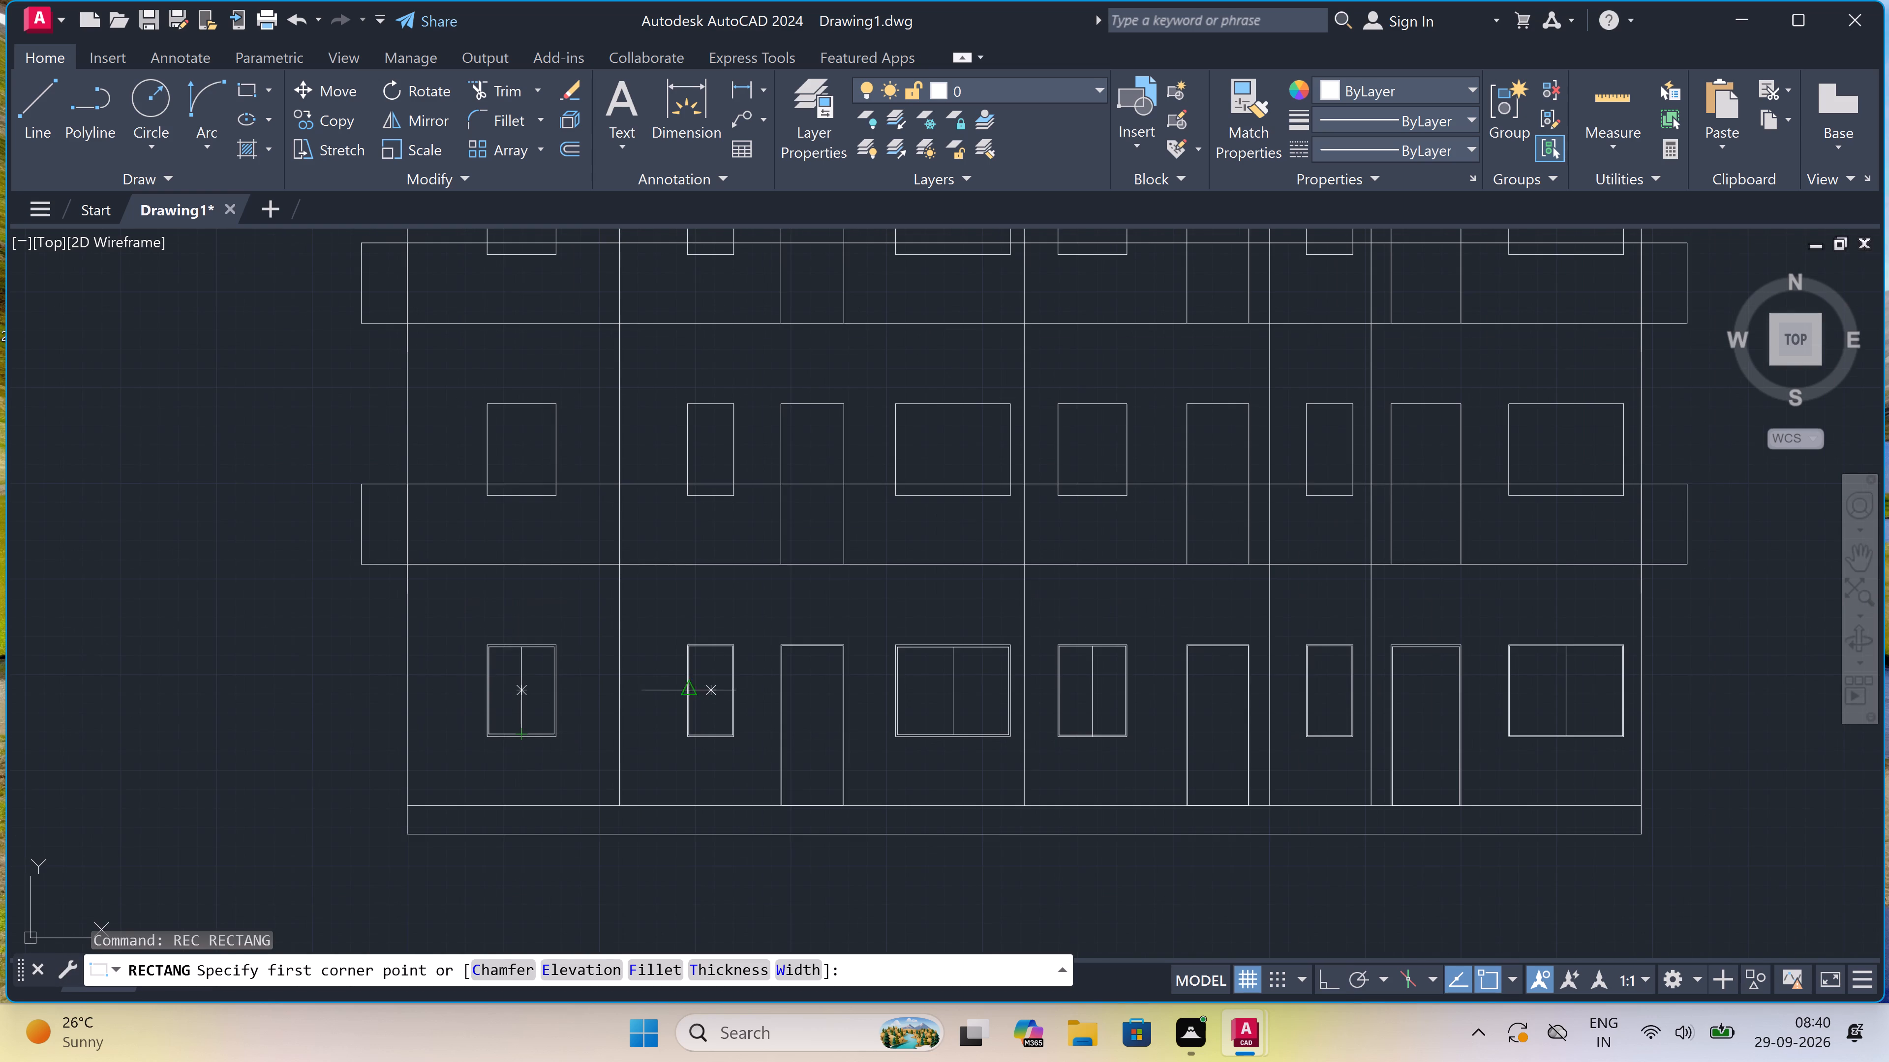
pyautogui.scroll(3, 715, 681)
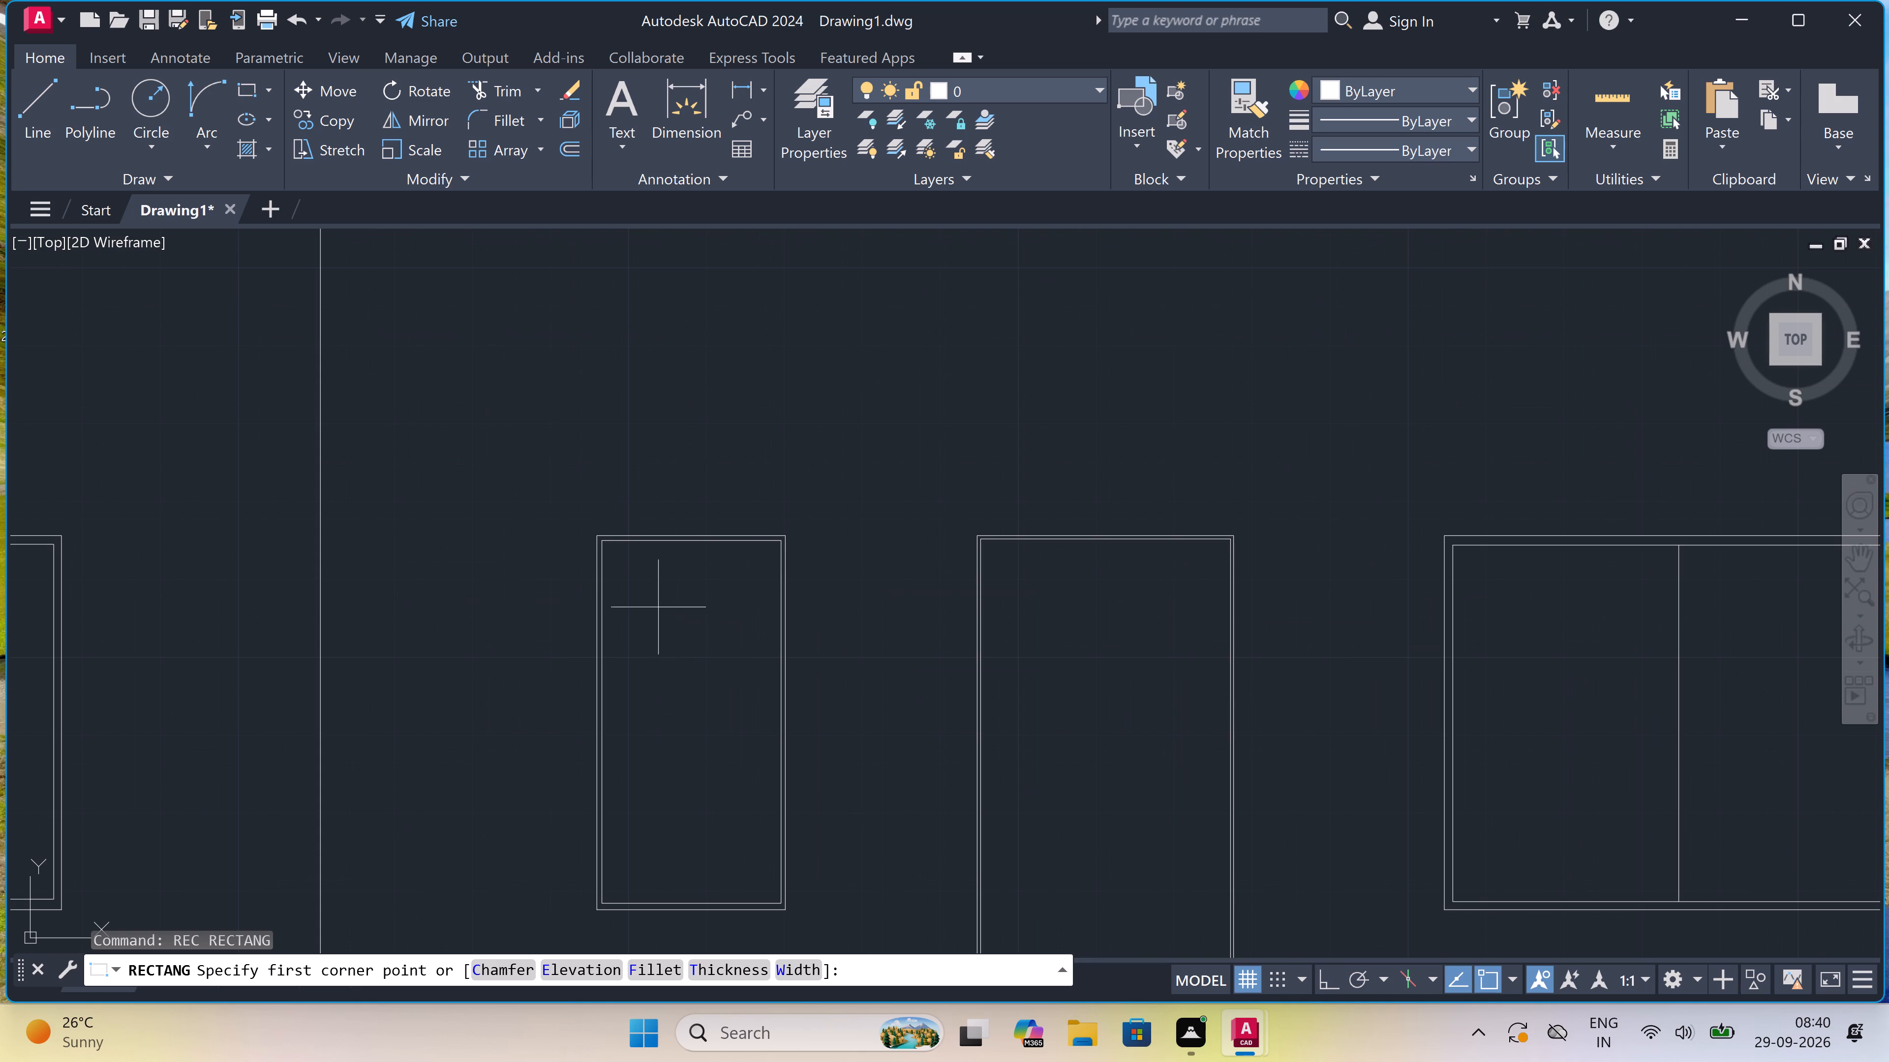
pyautogui.click(626, 583)
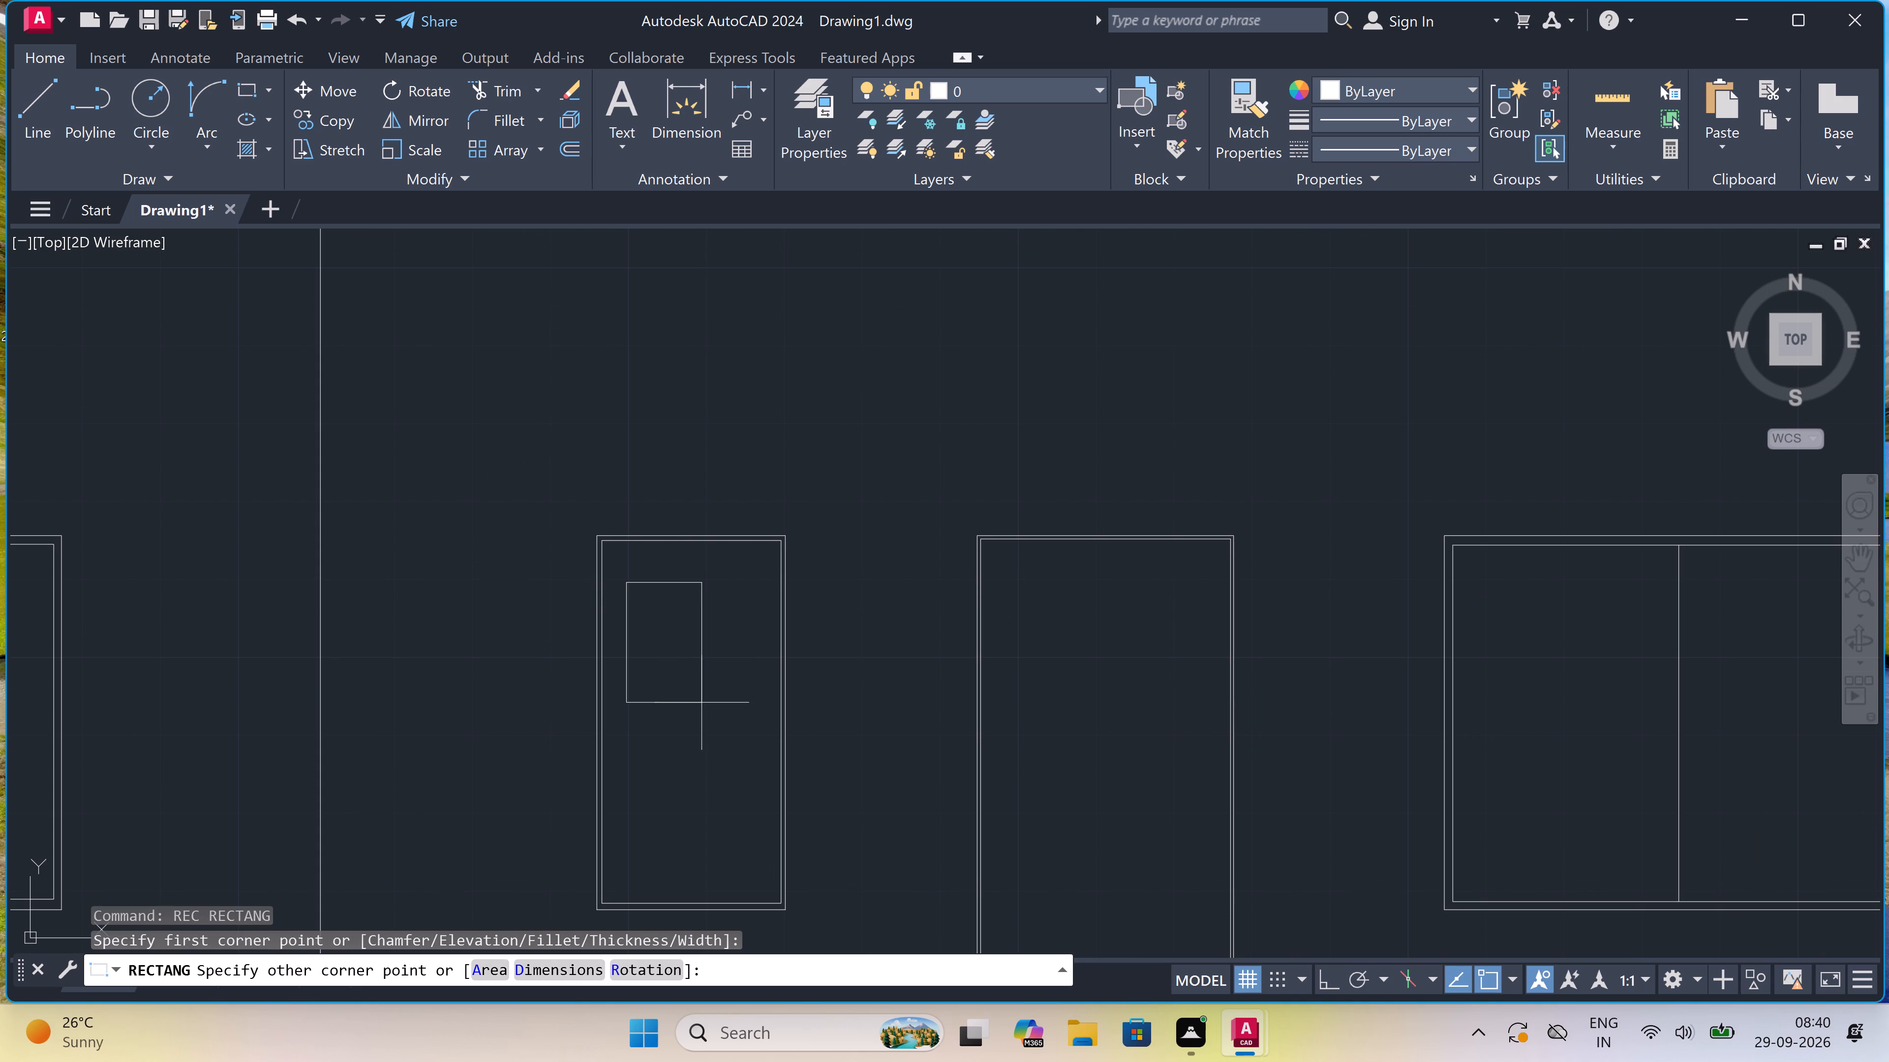
pyautogui.click(756, 871)
# Copy the narrow second window's new inner rectangle horizontally about 26'-11" into the ground storey's narrow fifth window, between the second and third doors.
pyautogui.click(756, 871)
pyautogui.click(753, 848)
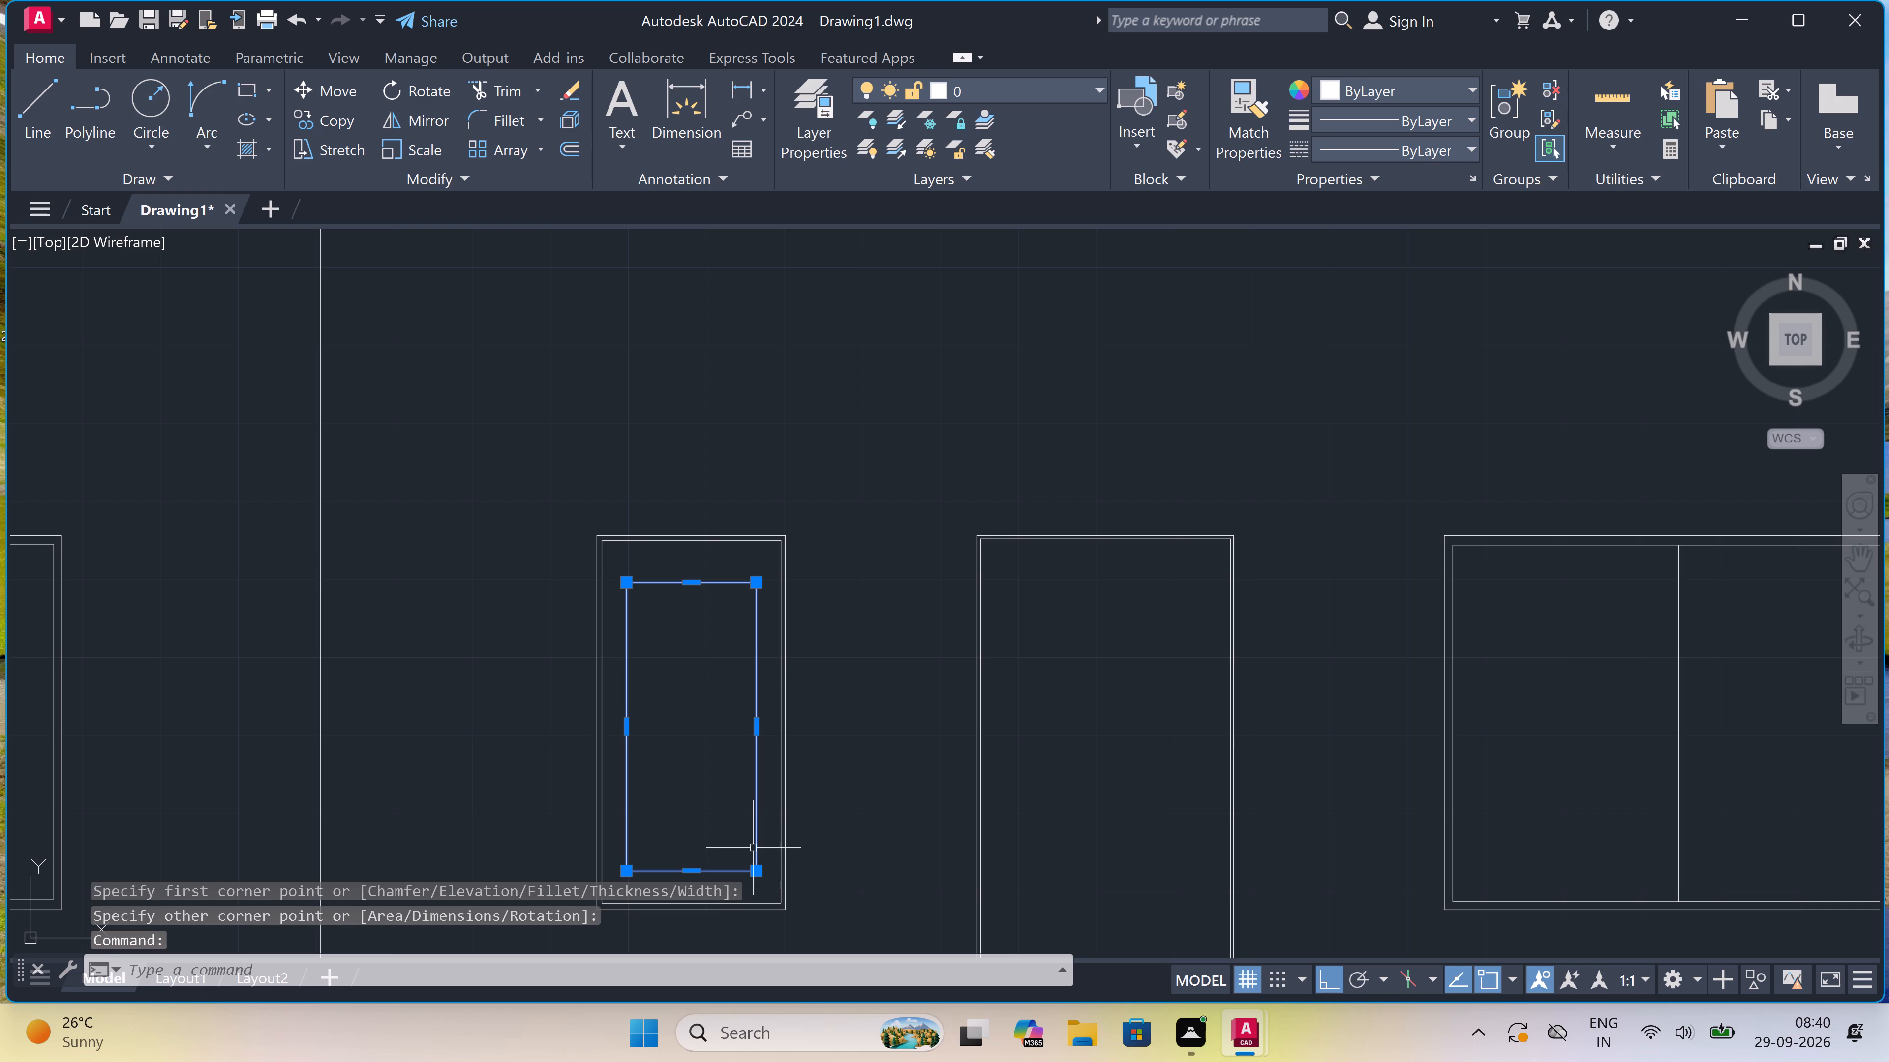
pyautogui.click(346, 117)
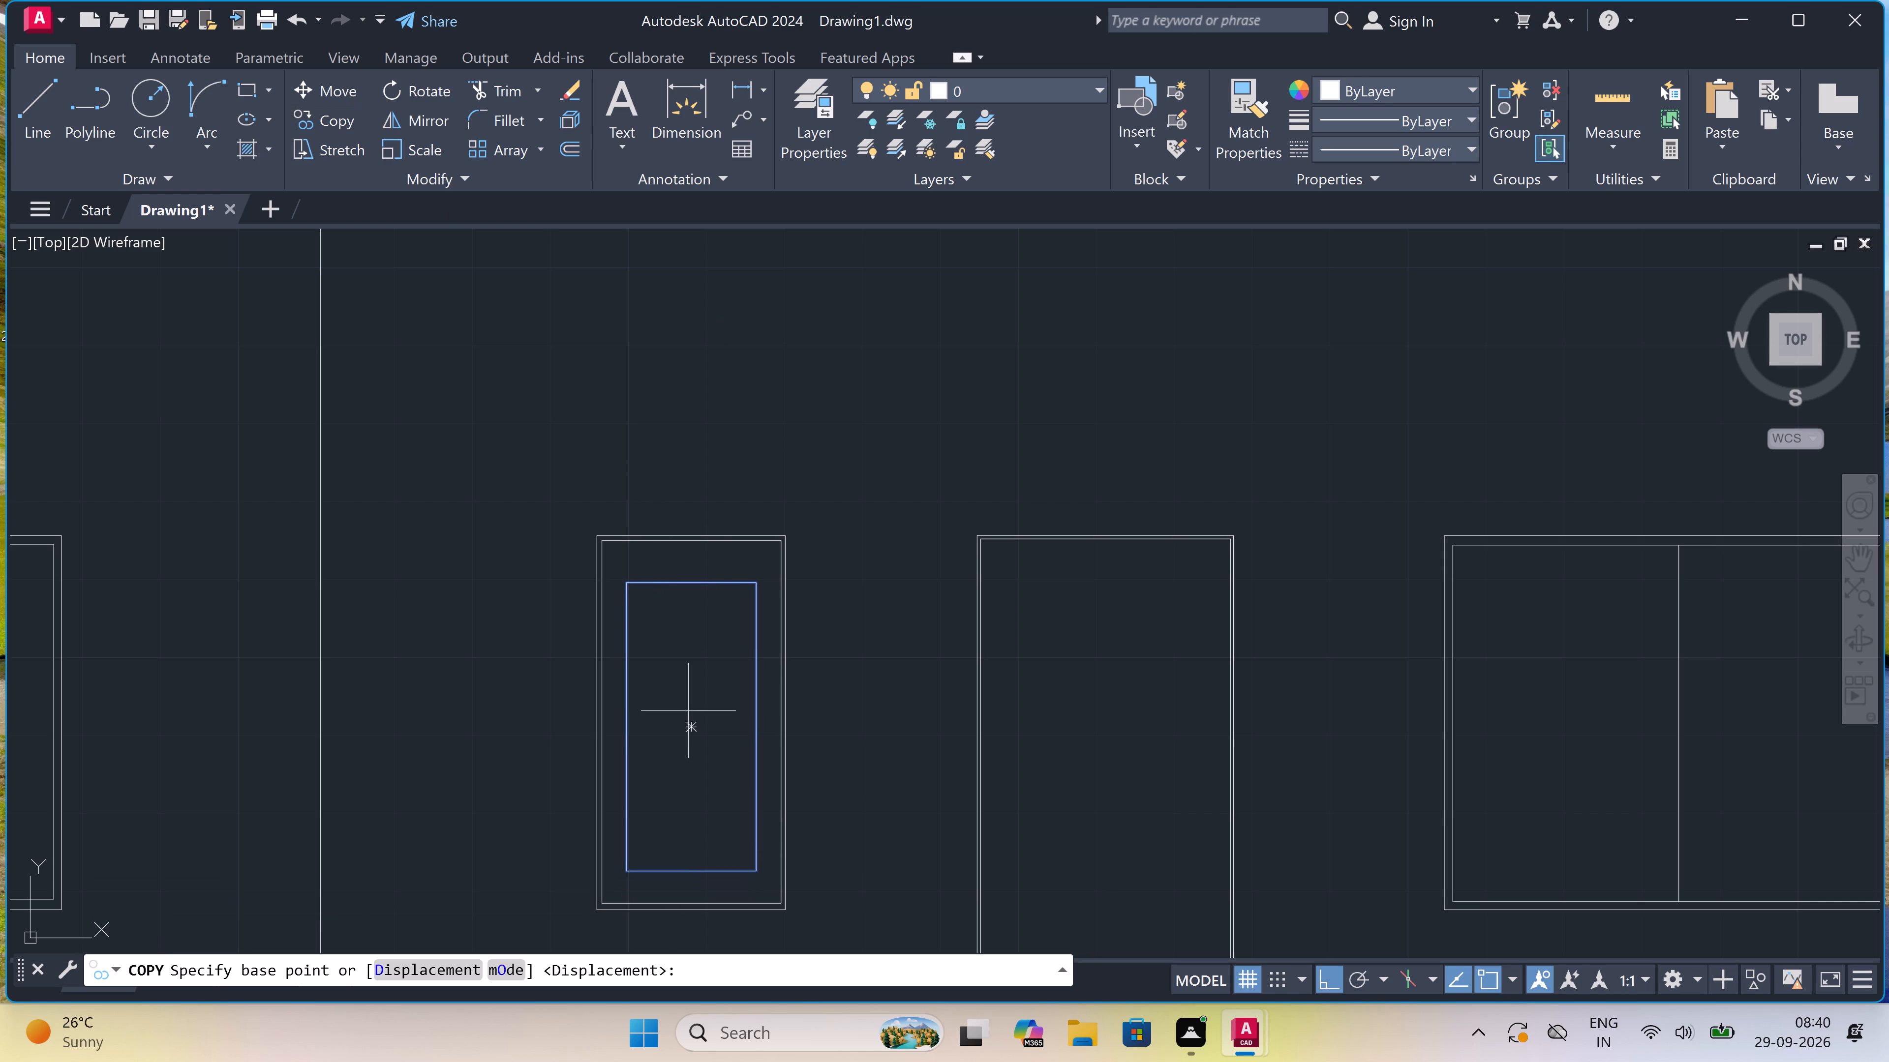
pyautogui.click(692, 724)
pyautogui.scroll(-3, 694, 674)
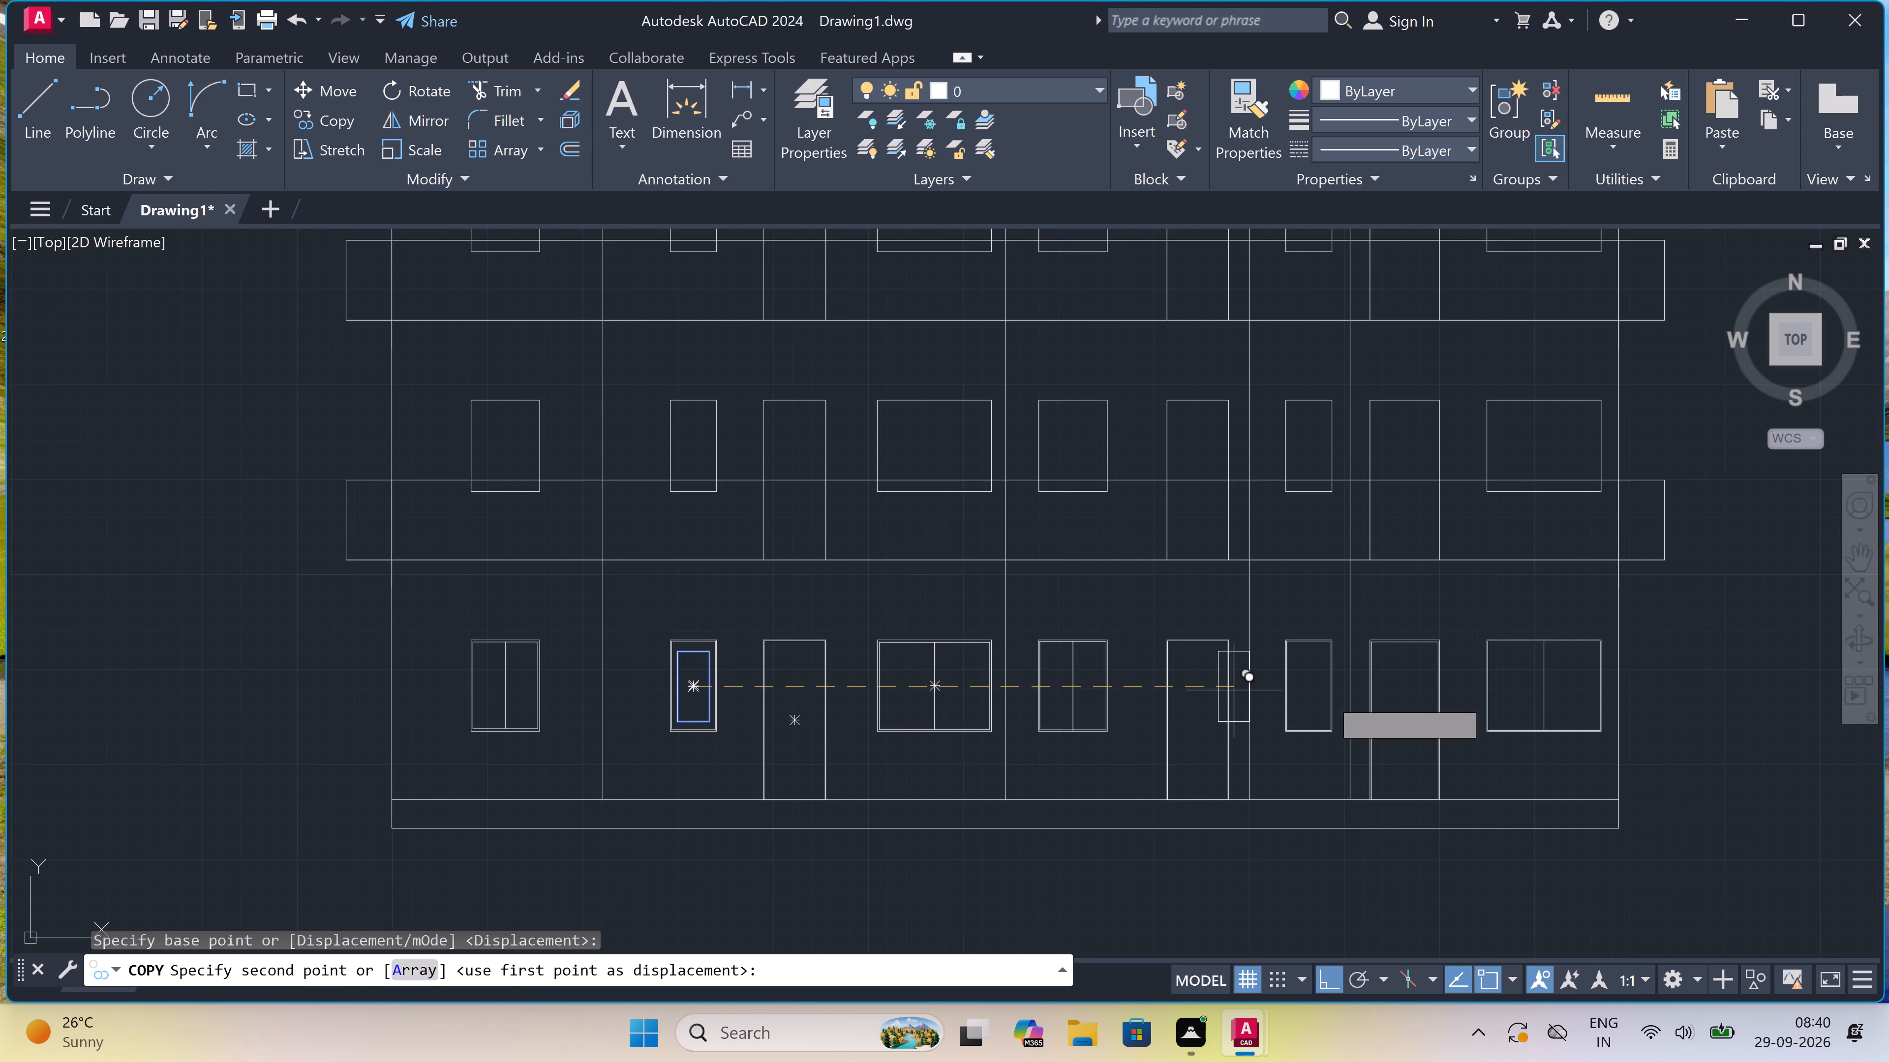
pyautogui.scroll(3, 1411, 707)
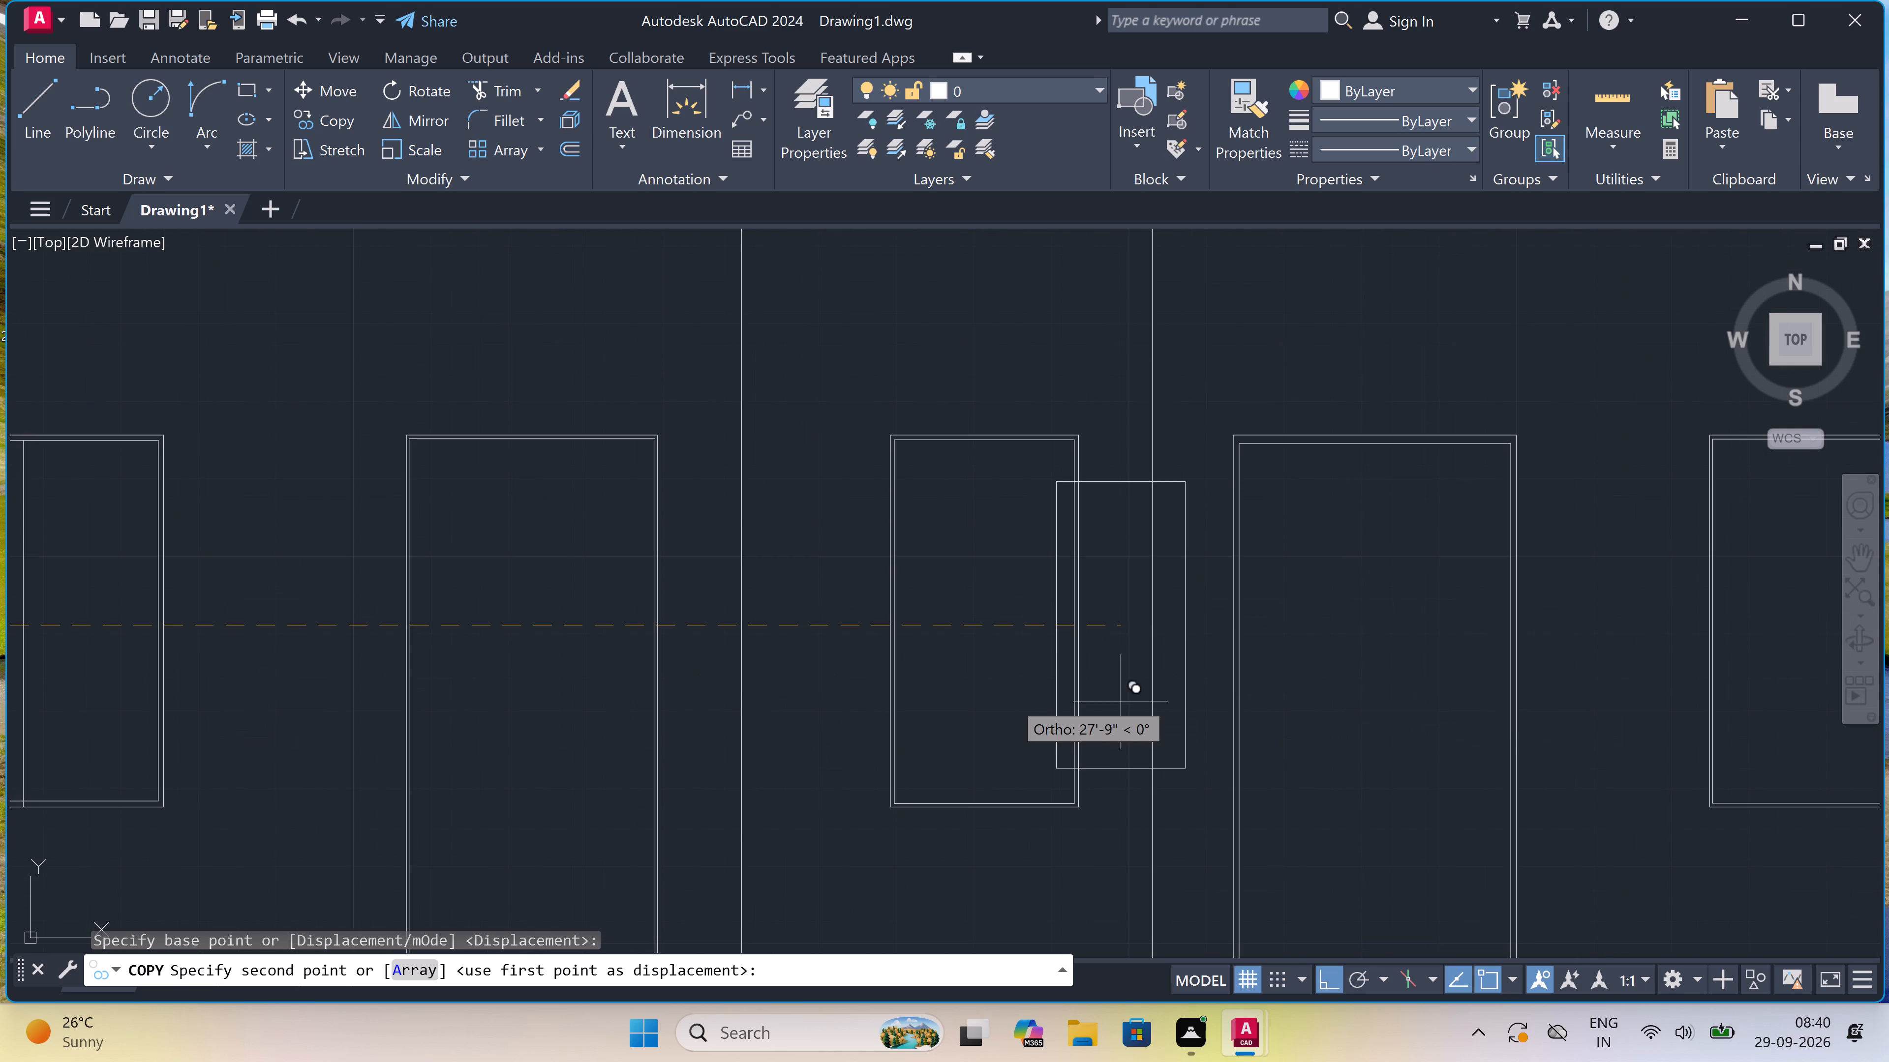
pyautogui.doubleClick(982, 690)
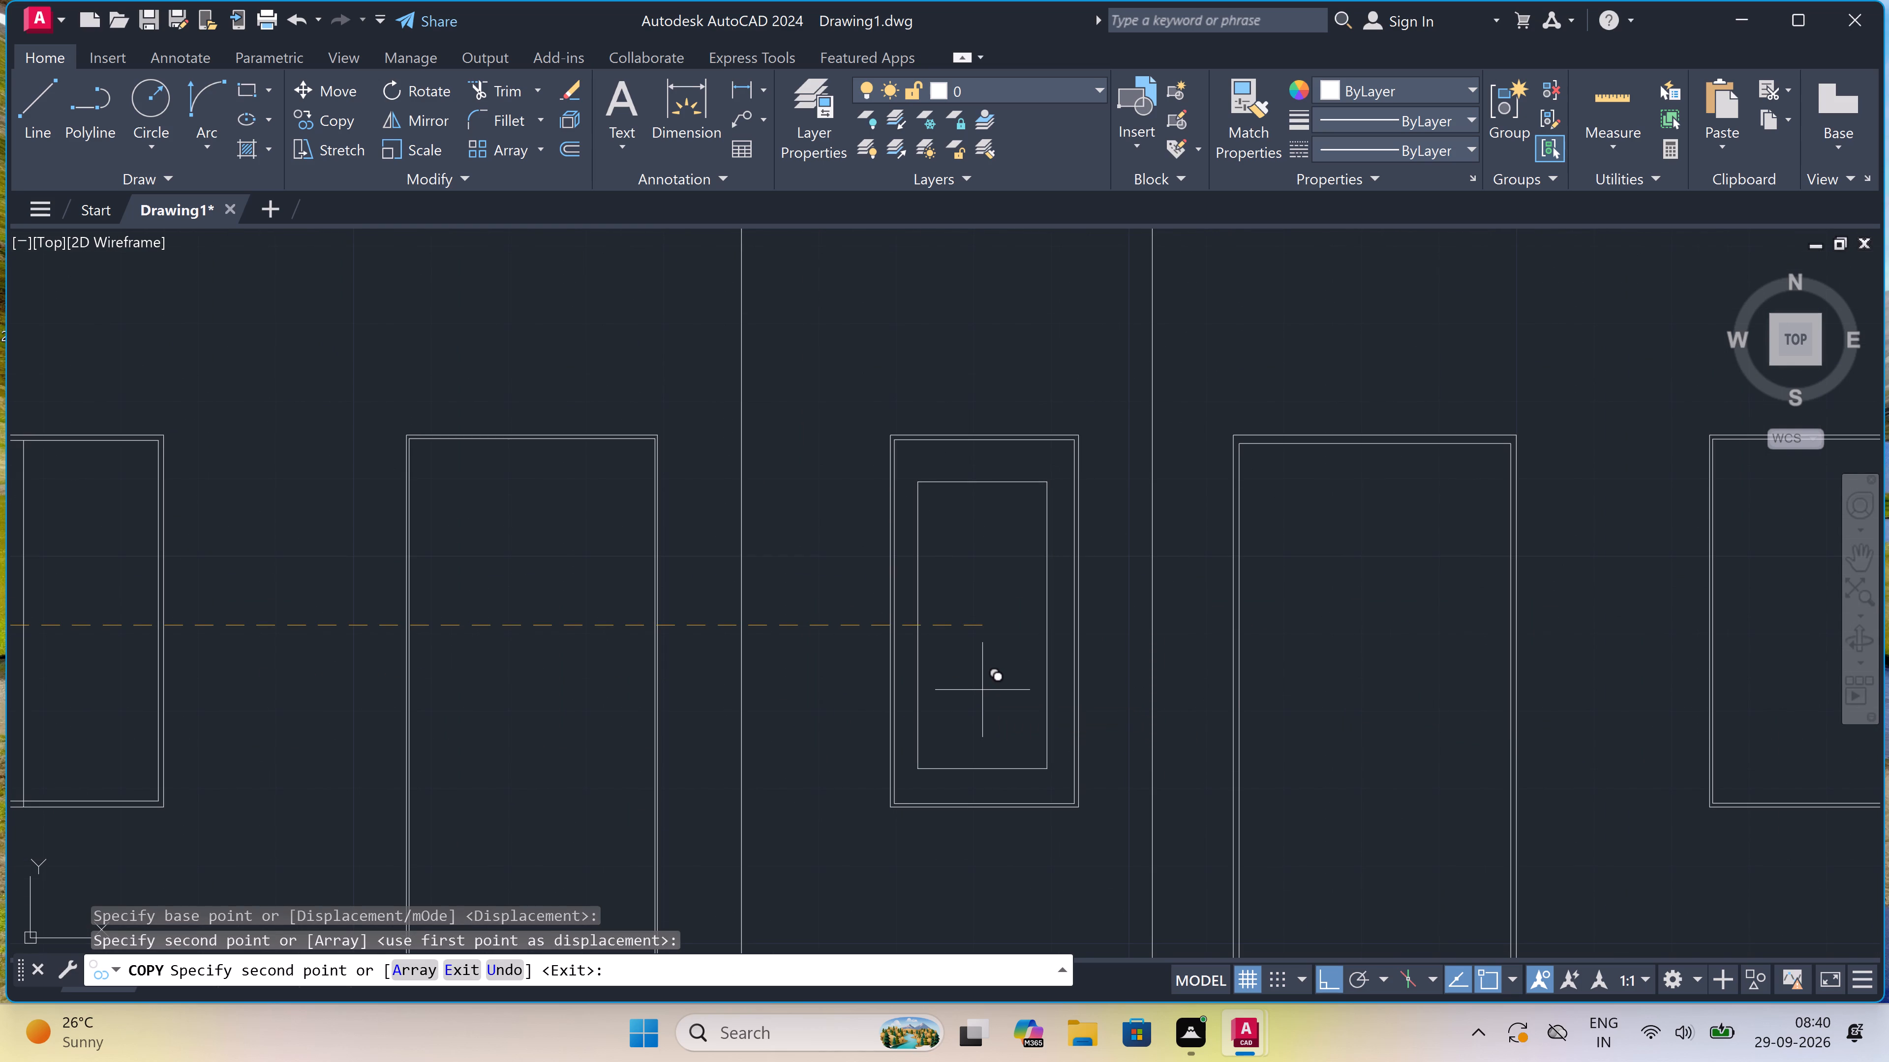
pyautogui.press('Escape')
# Draw a door-knob circle with a radius of about 2" near the right edge of the ground storey's first door.
pyautogui.scroll(-2, 815, 545)
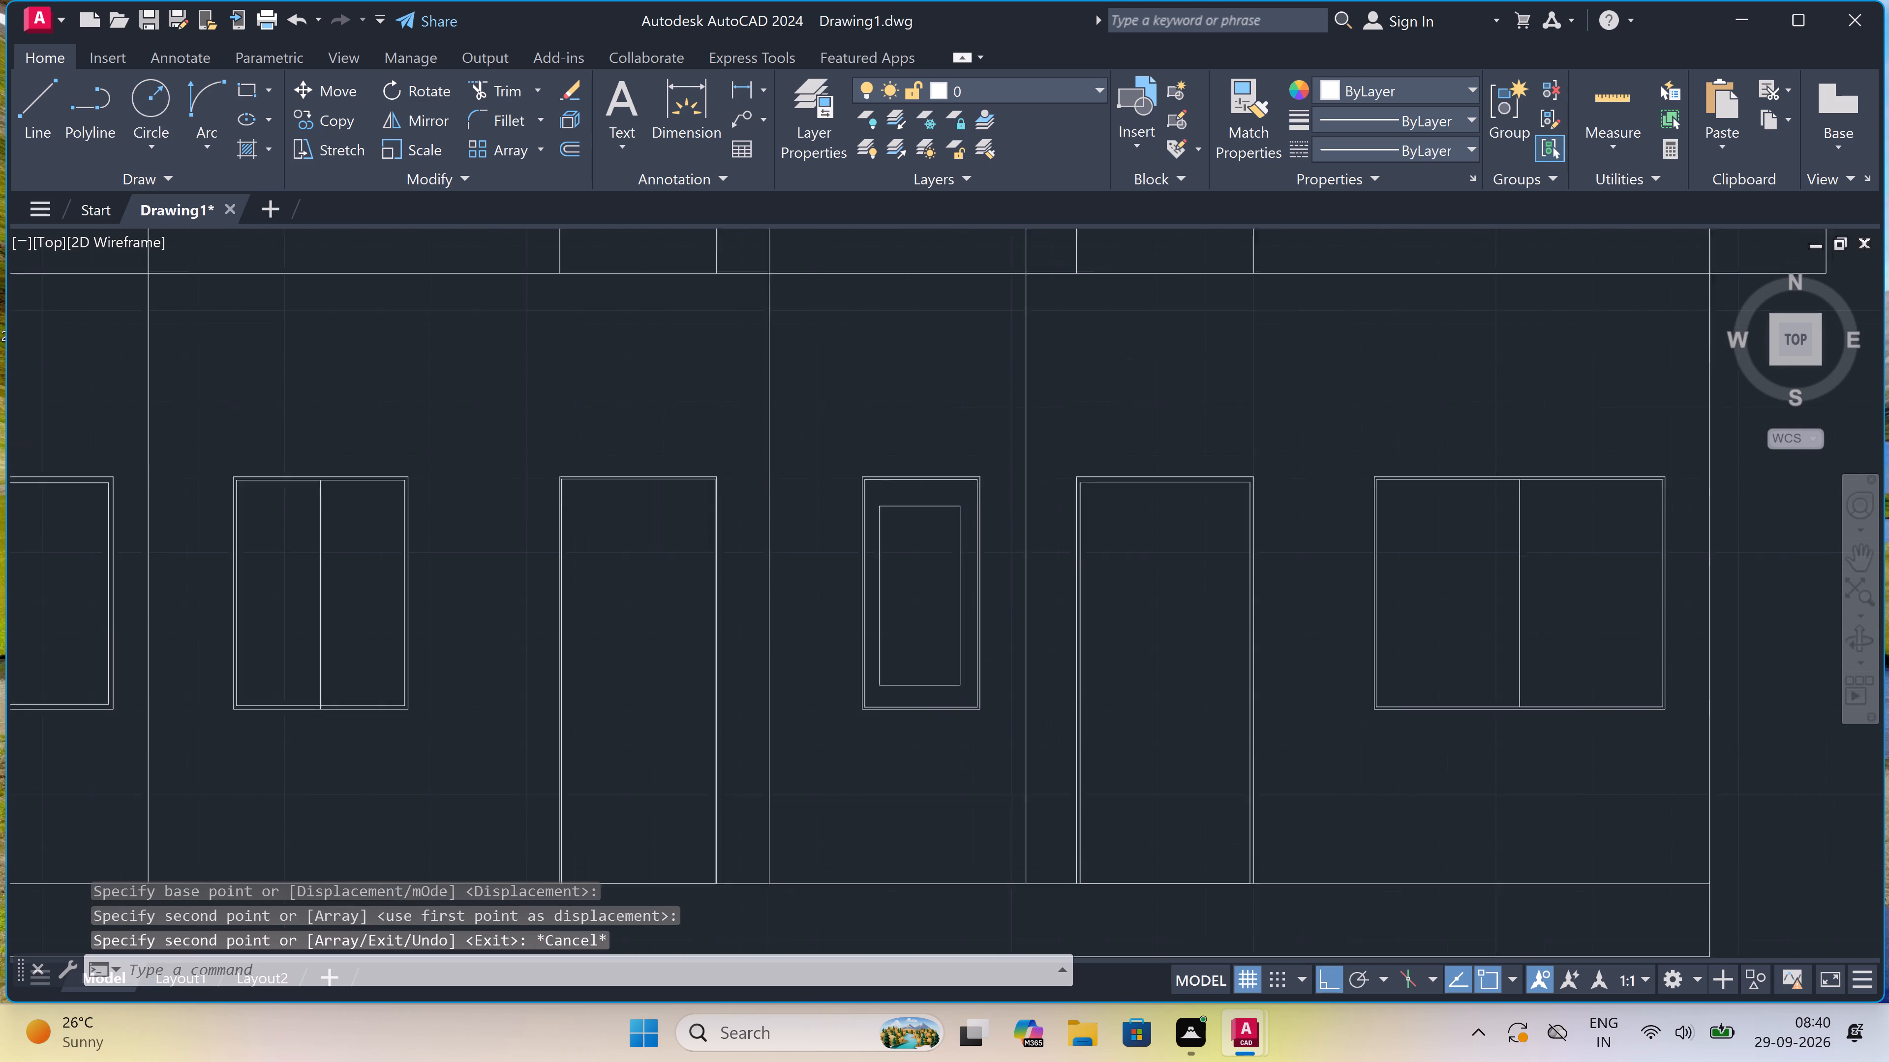
pyautogui.scroll(-1, 815, 545)
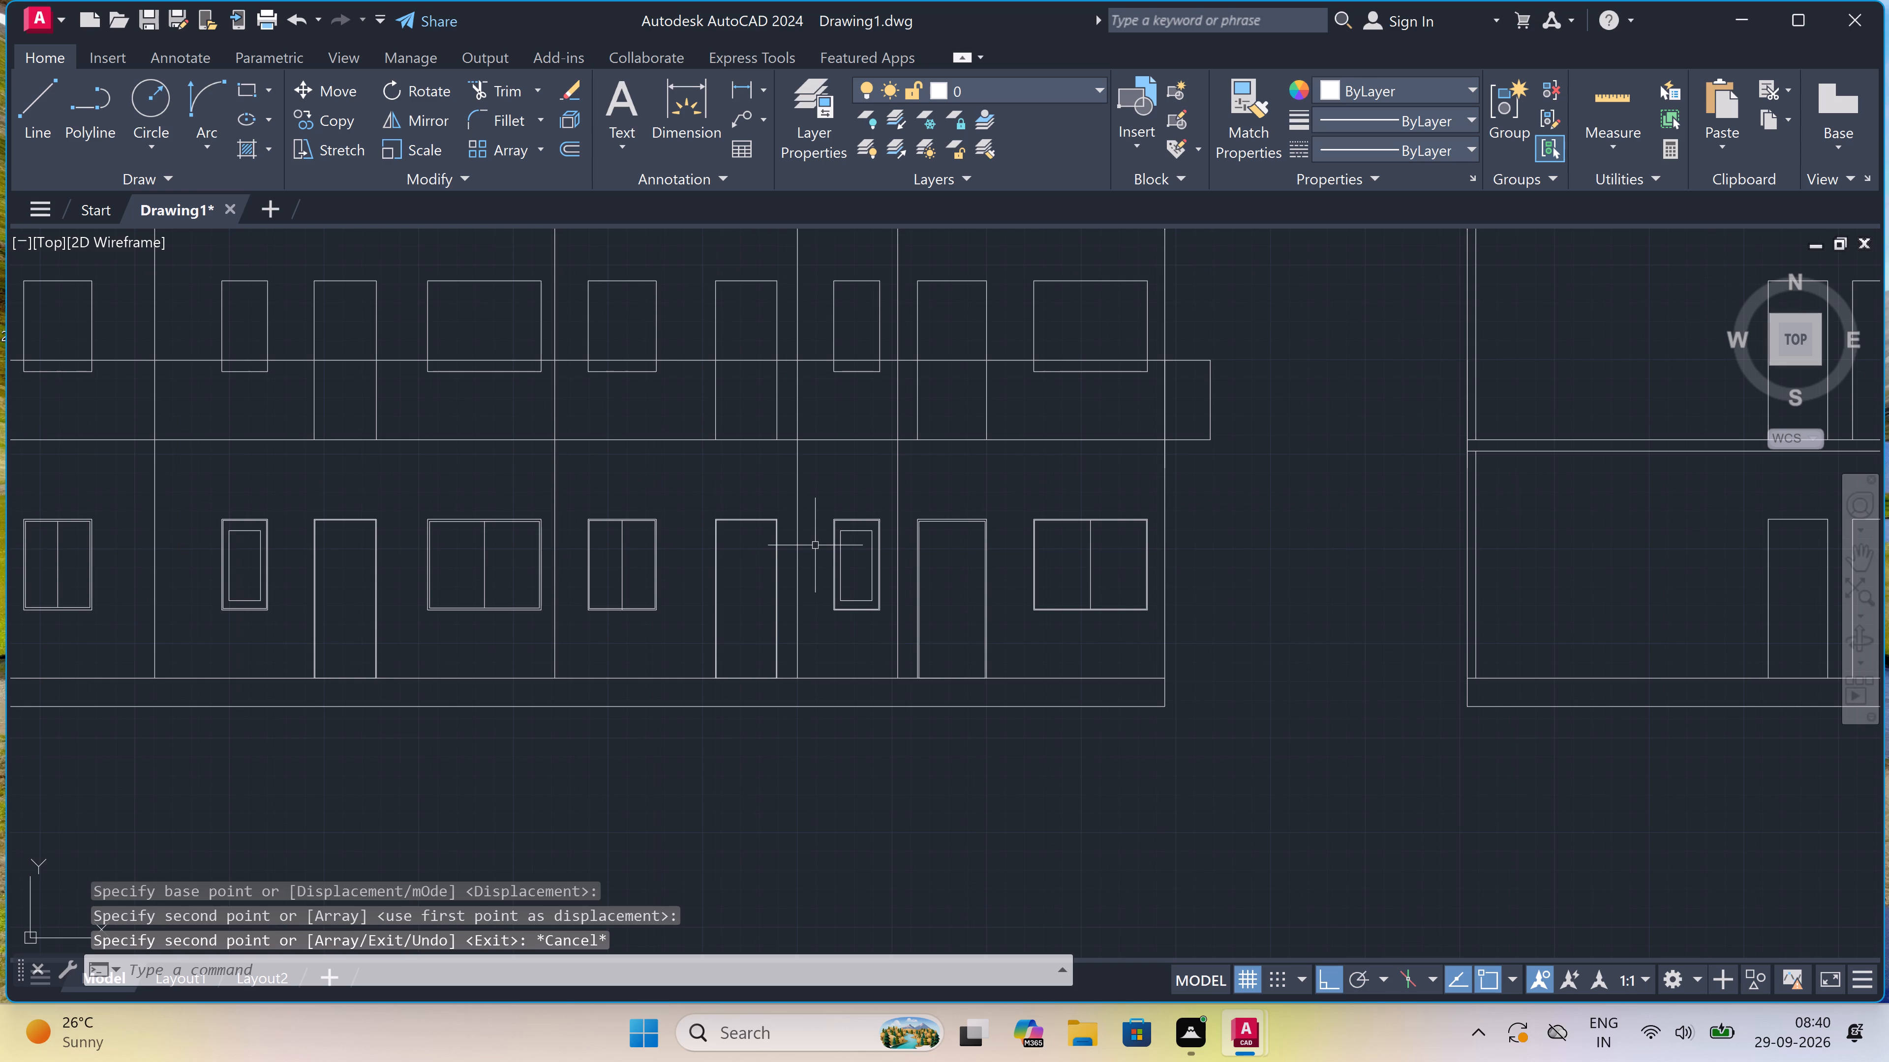
pyautogui.scroll(-1, 818, 538)
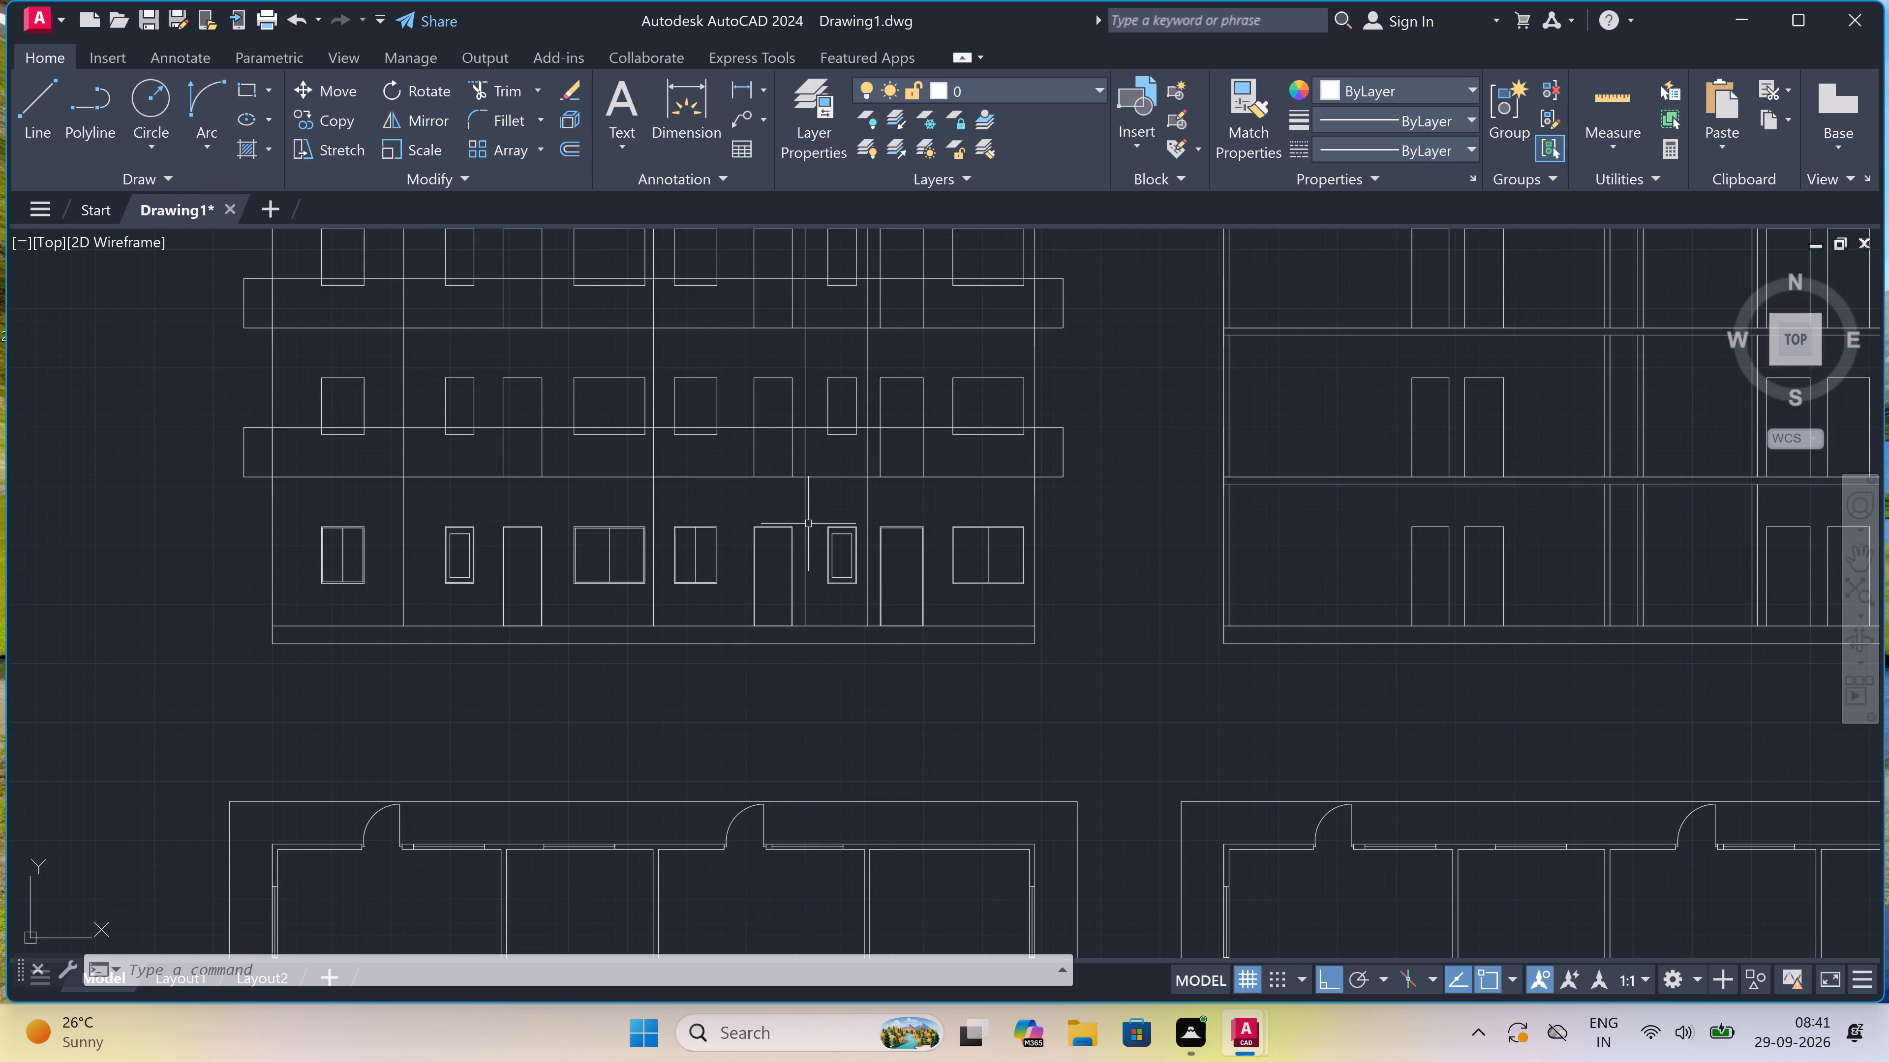
pyautogui.write('c')
pyautogui.press('space')
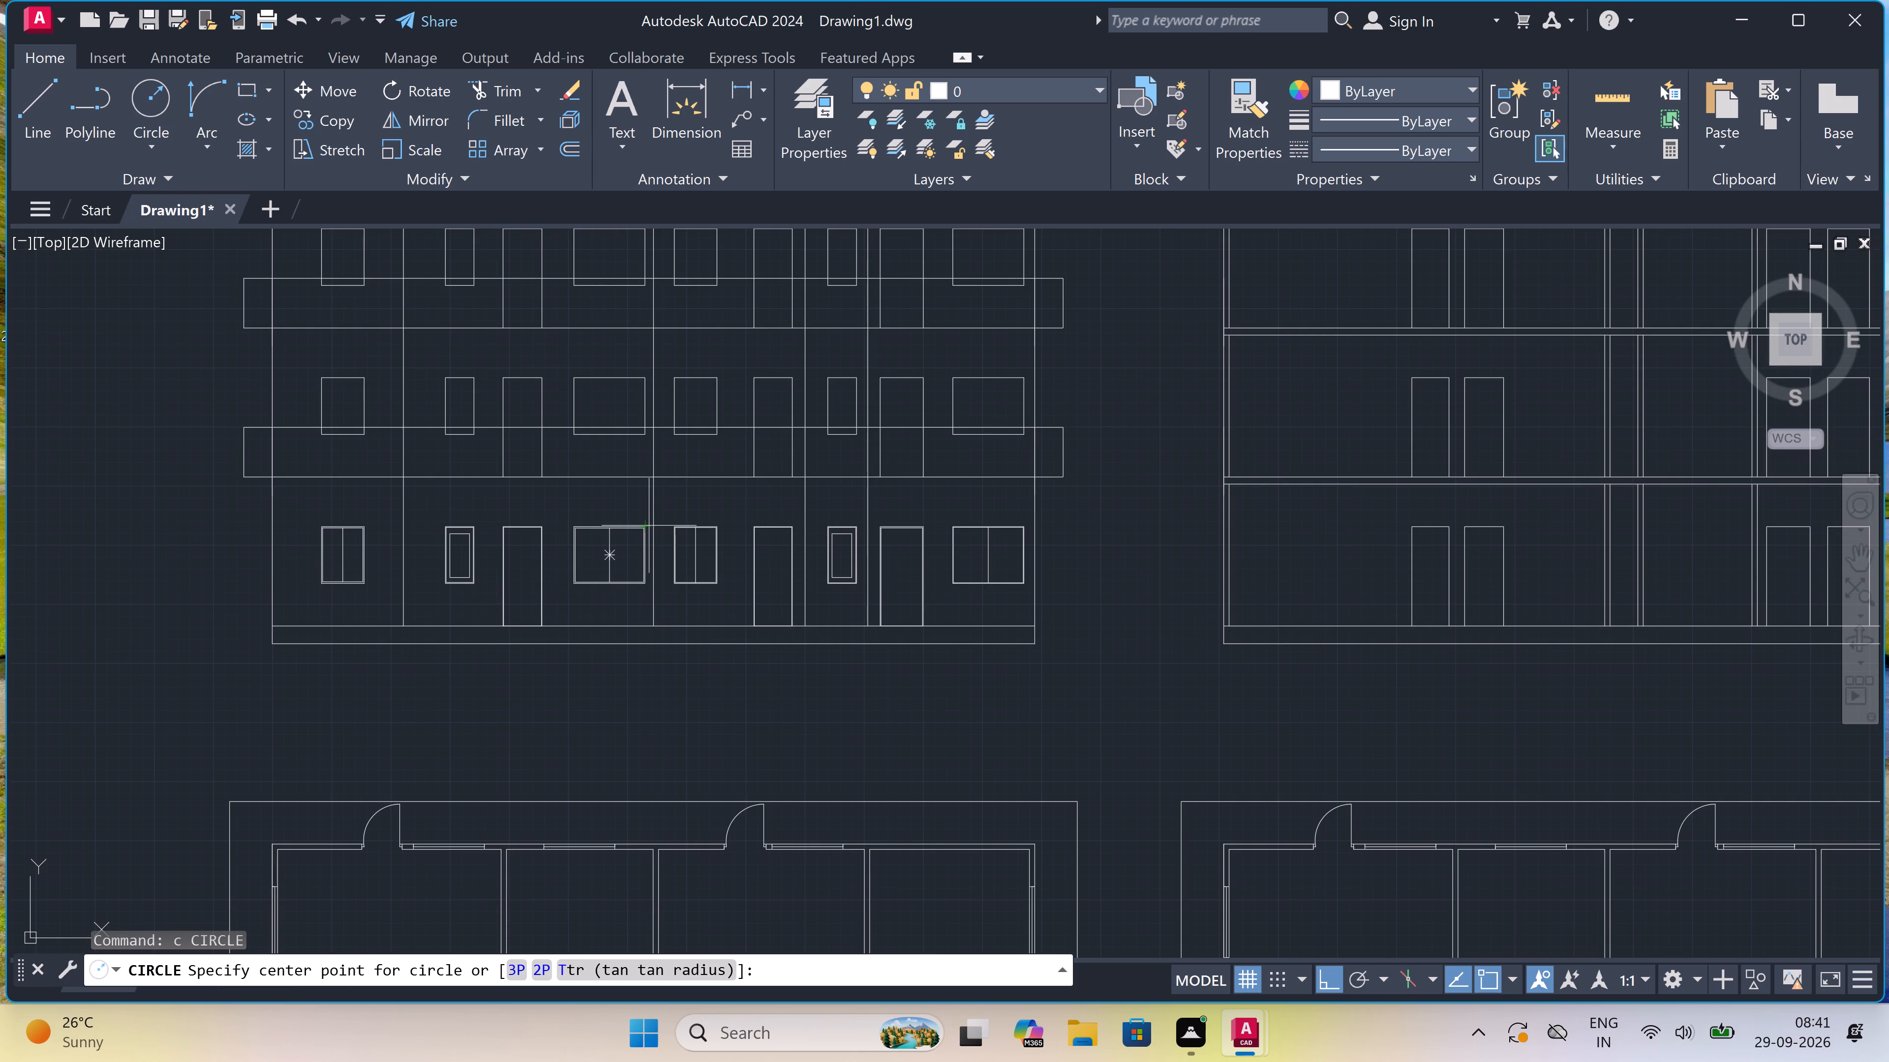
pyautogui.scroll(2, 519, 556)
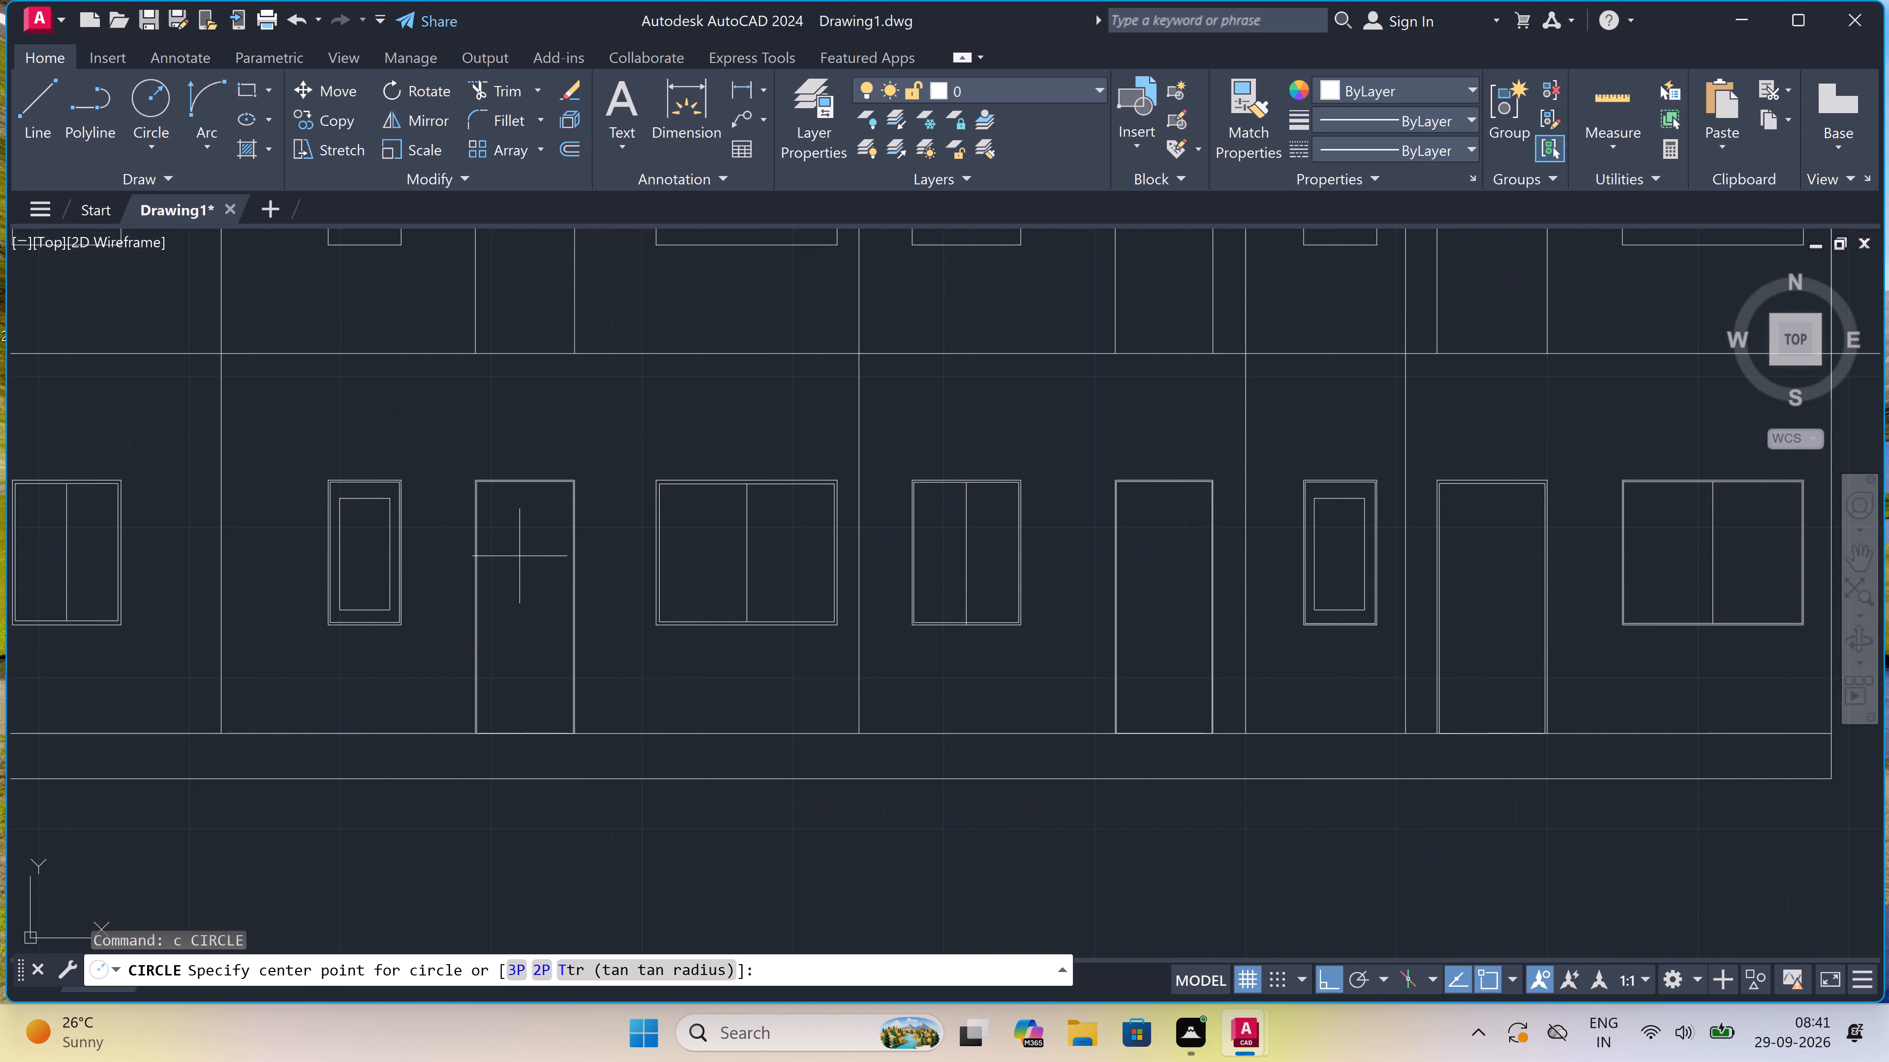
pyautogui.scroll(-6, 519, 556)
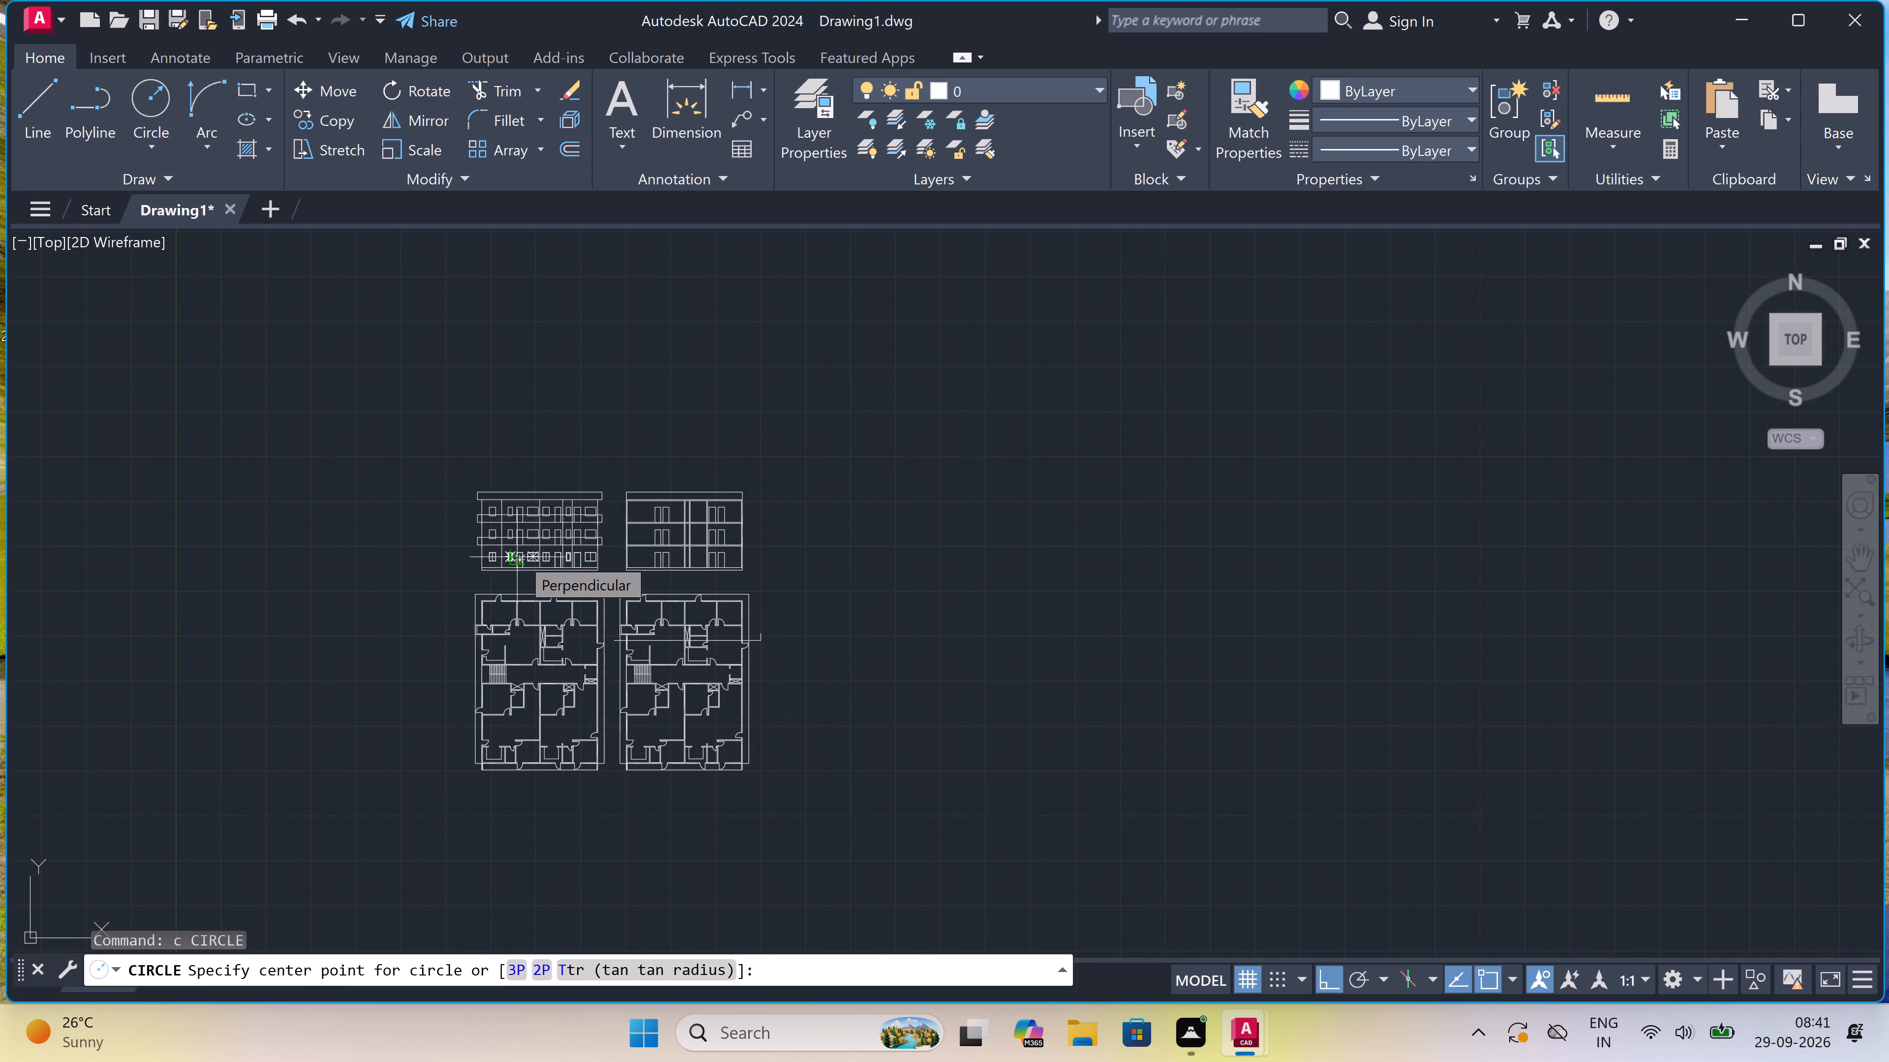
pyautogui.scroll(3, 519, 556)
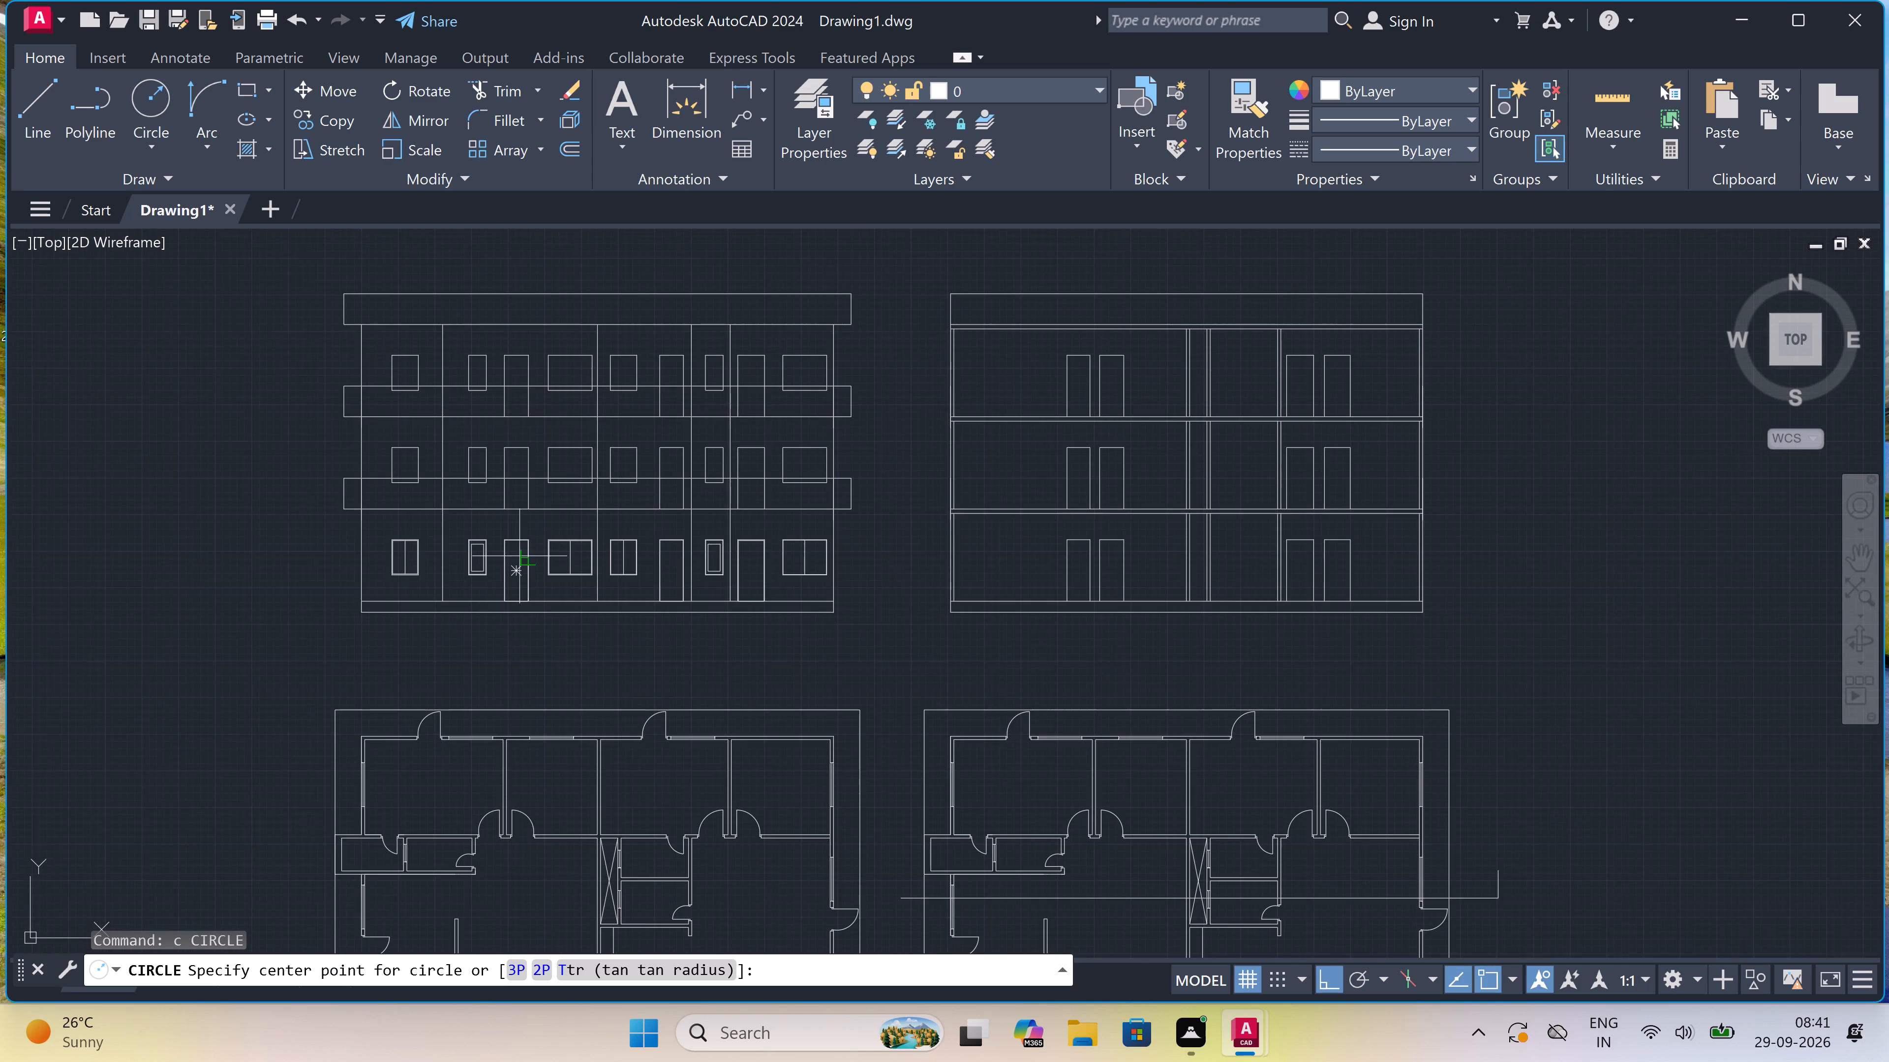
pyautogui.scroll(2, 519, 556)
pyautogui.scroll(-3, 519, 556)
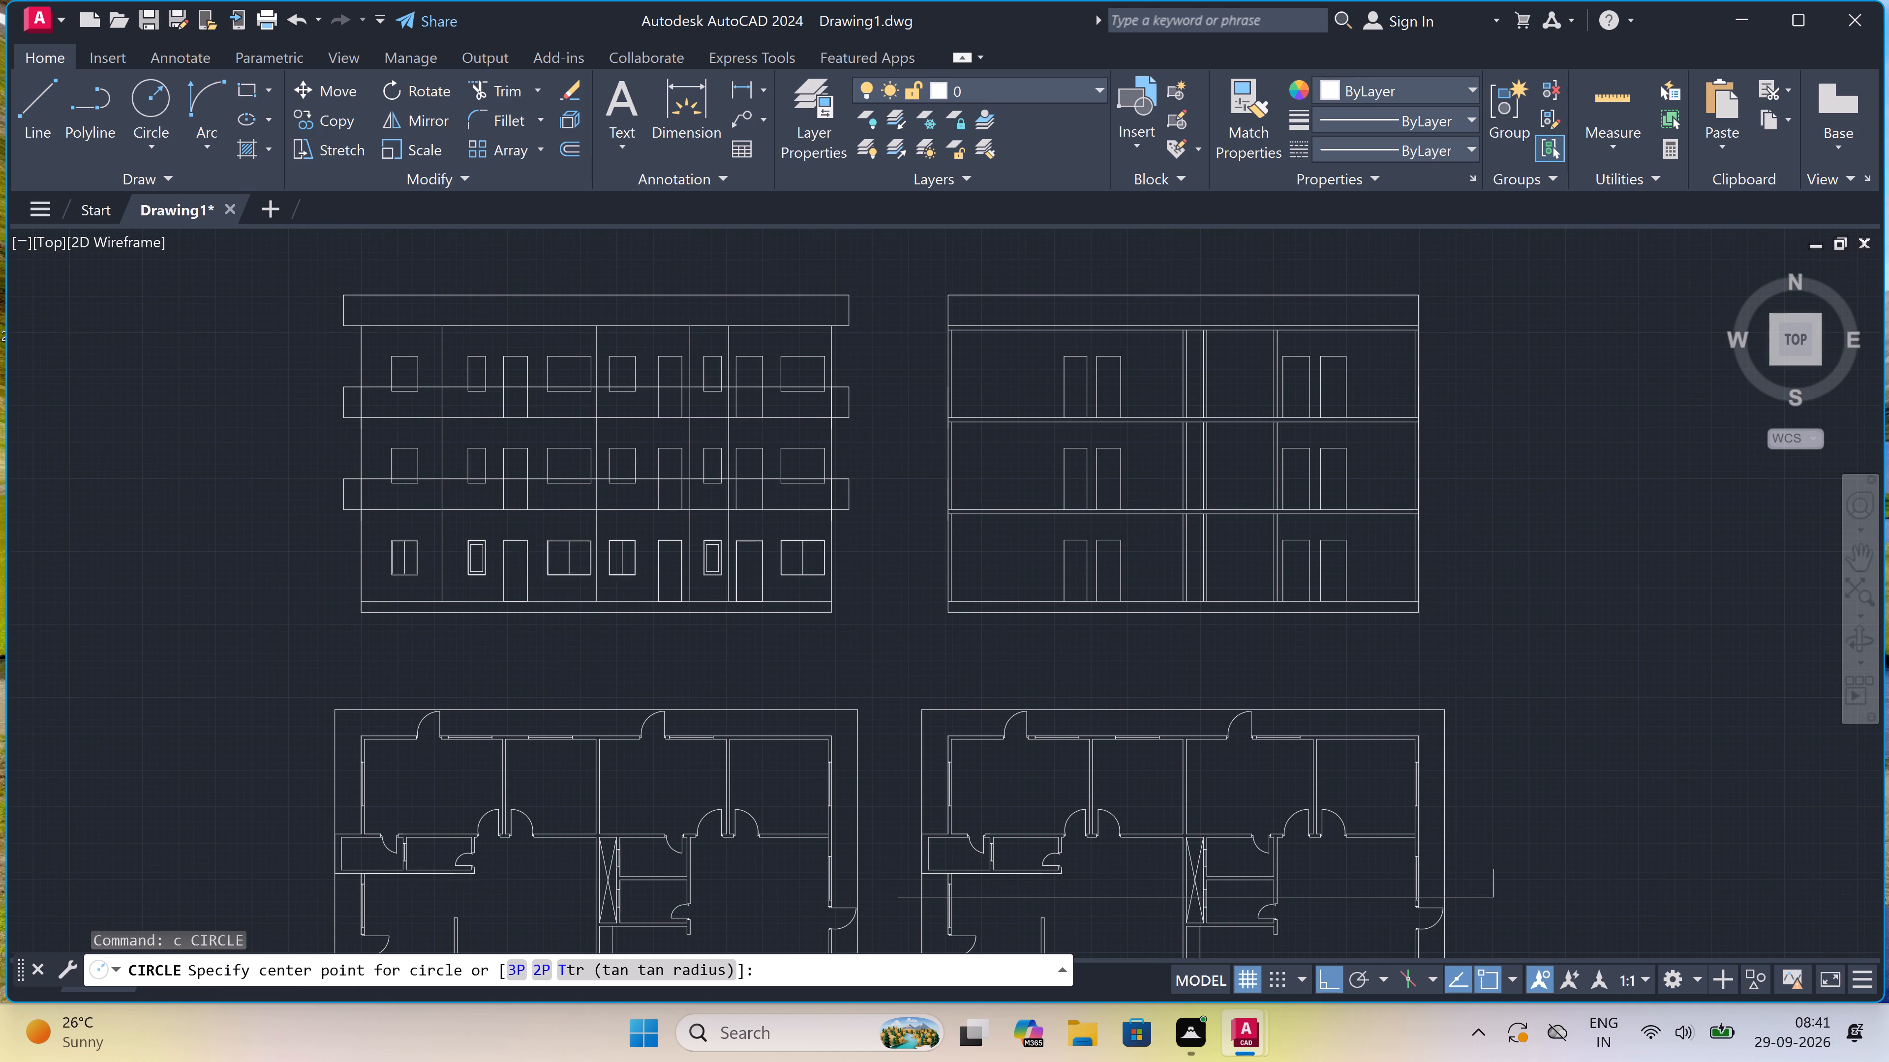
pyautogui.scroll(-1, 519, 556)
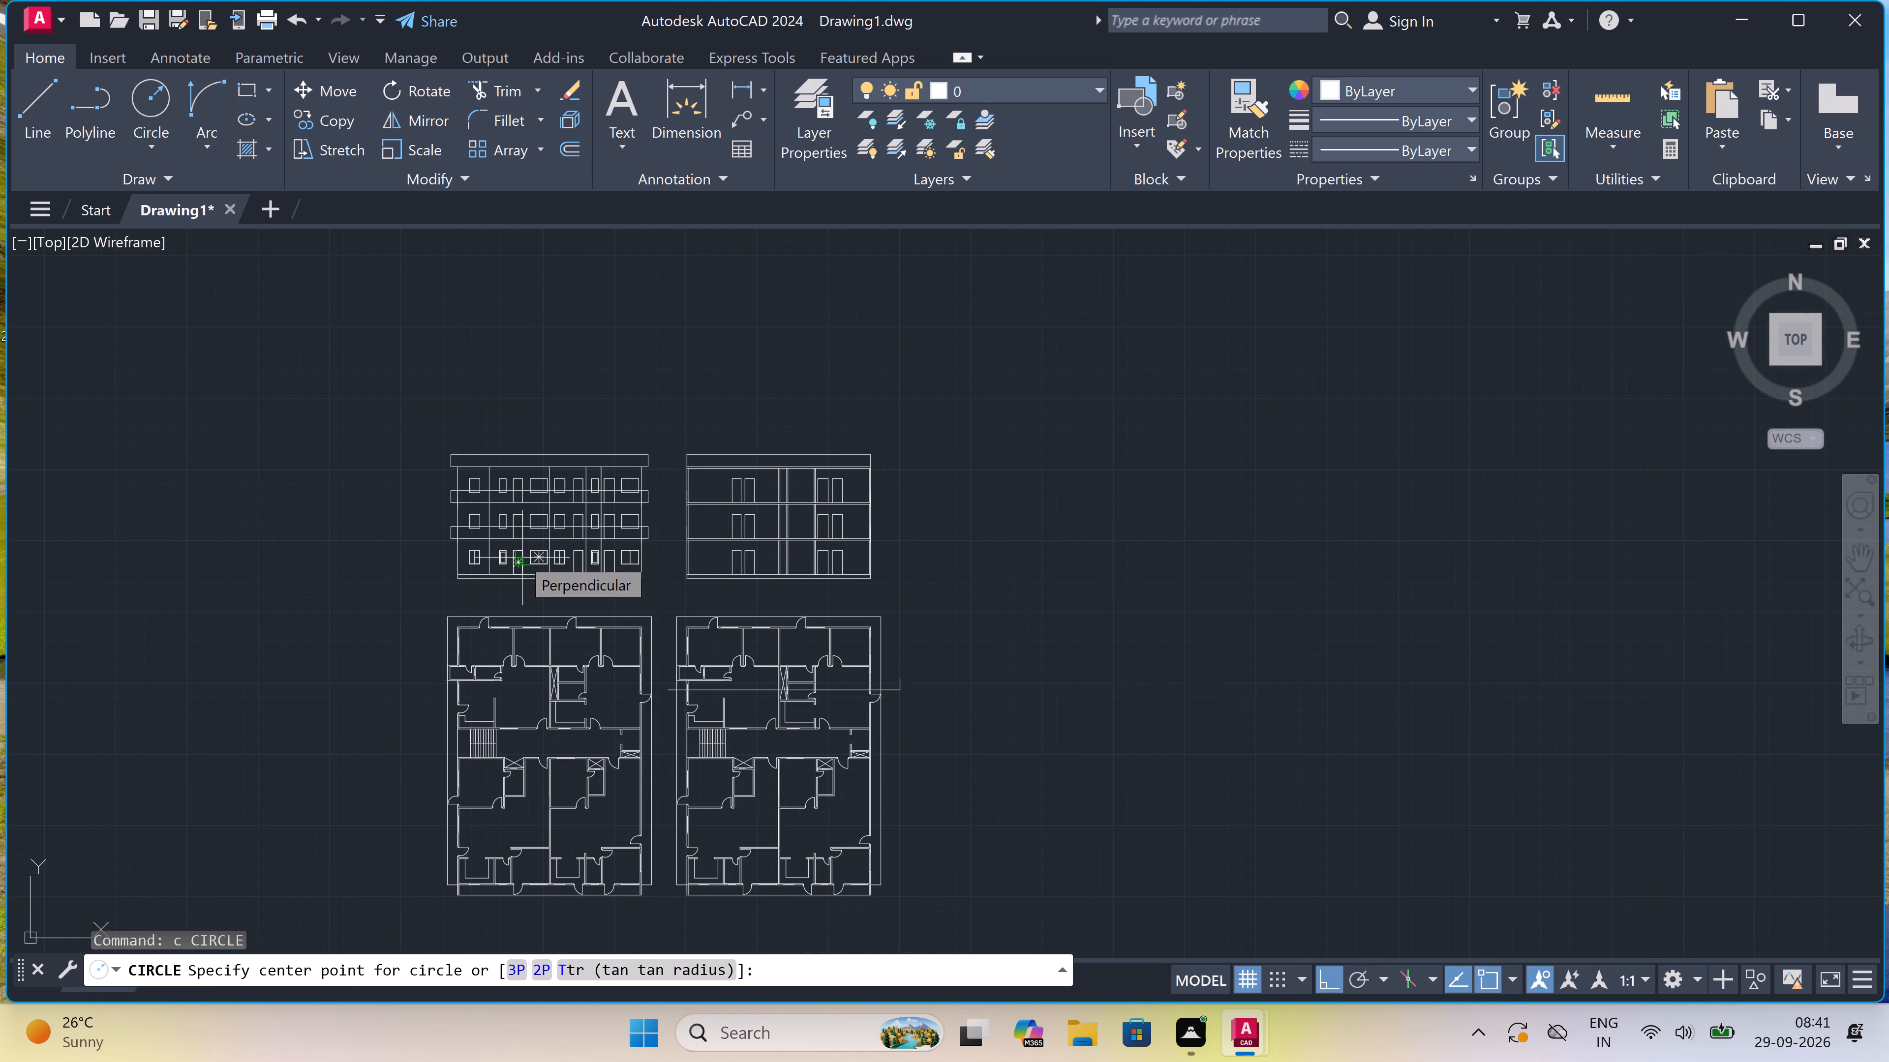
pyautogui.scroll(3, 519, 556)
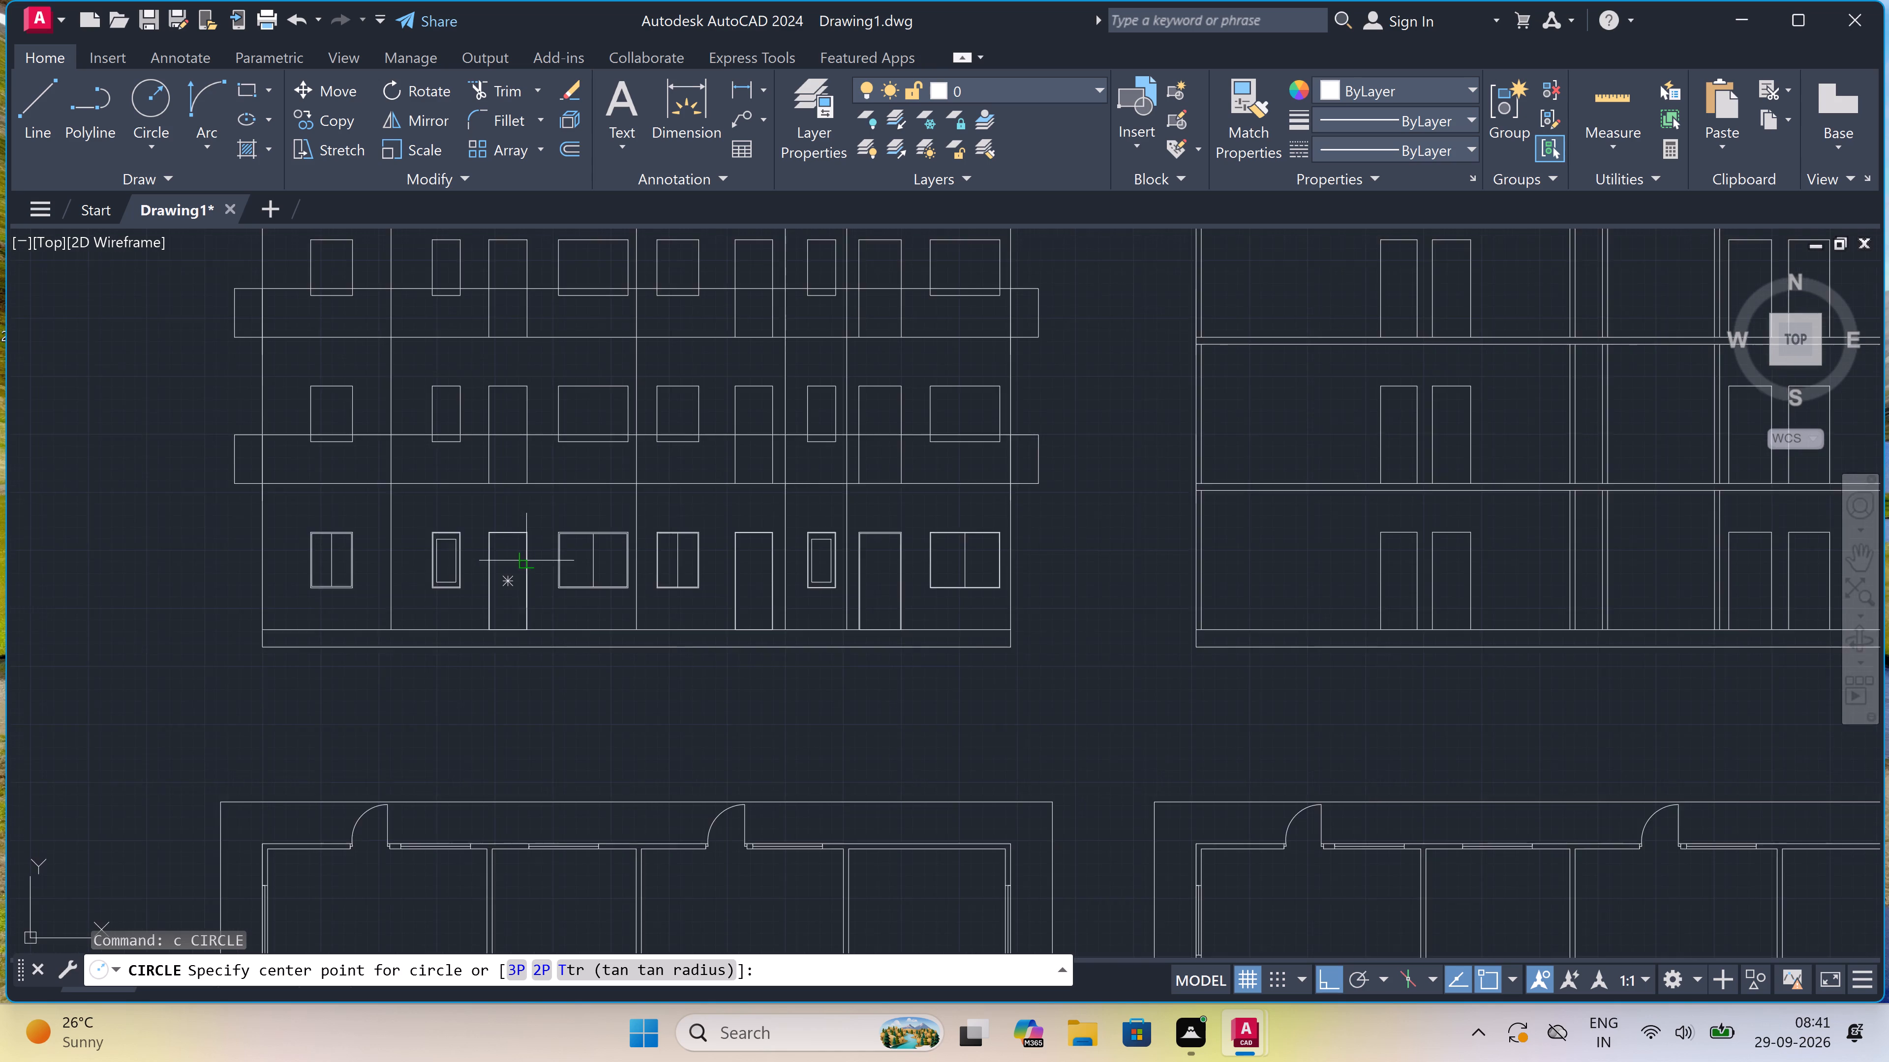
pyautogui.scroll(3, 520, 554)
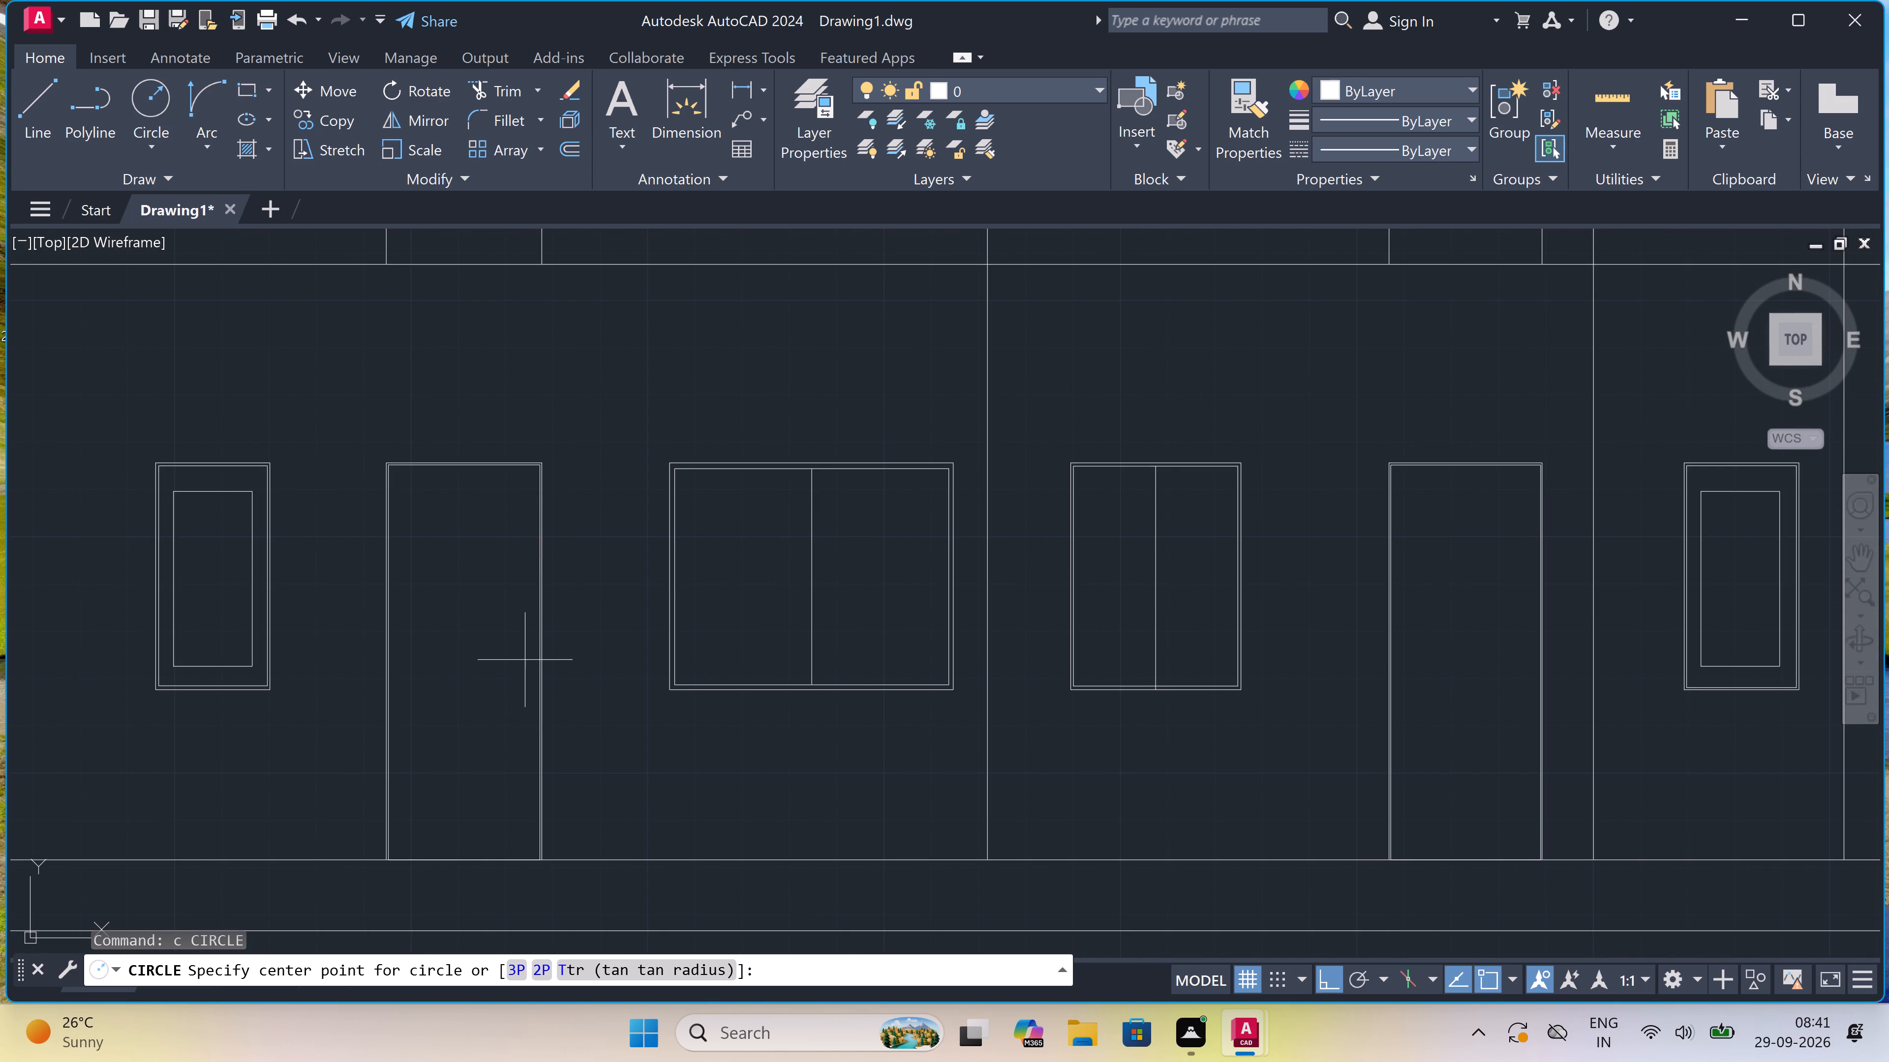
pyautogui.click(520, 665)
pyautogui.click(514, 676)
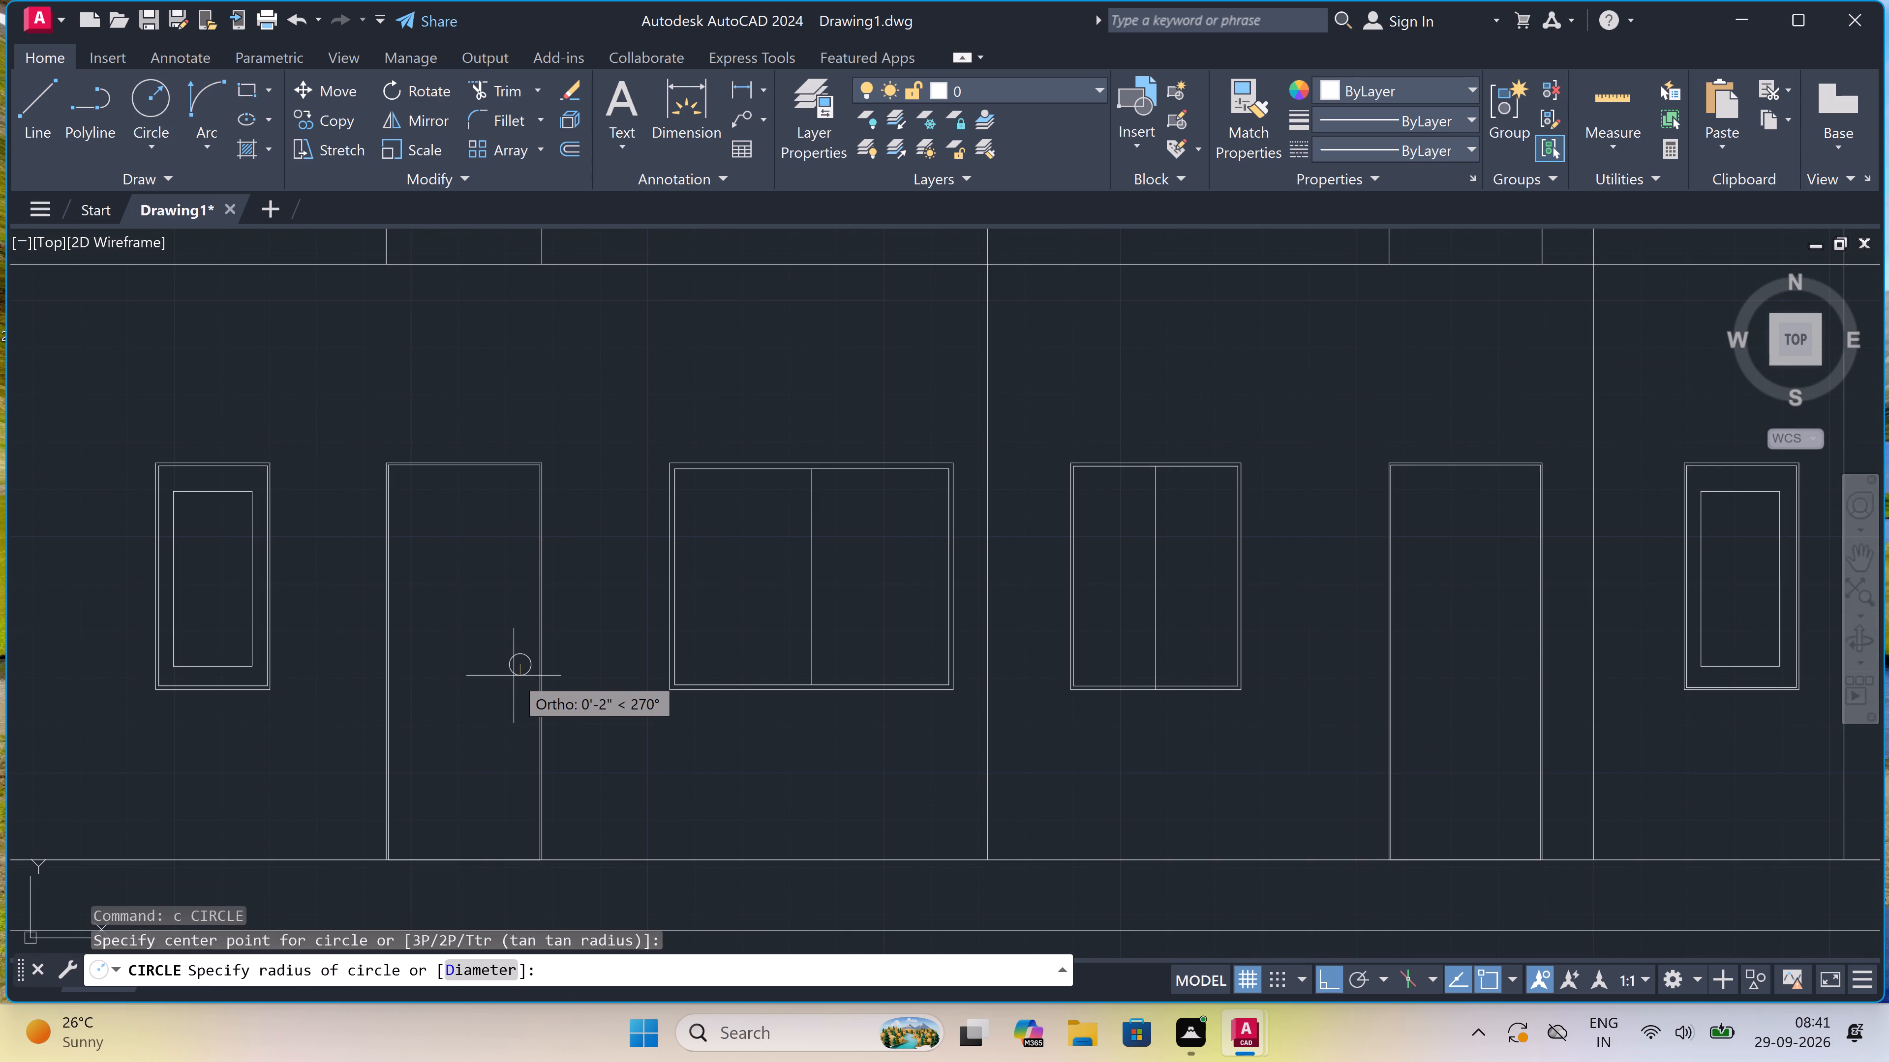
# Copy the knob circle horizontally from its centre to the left side of the ground storey's first door.
pyautogui.click(512, 675)
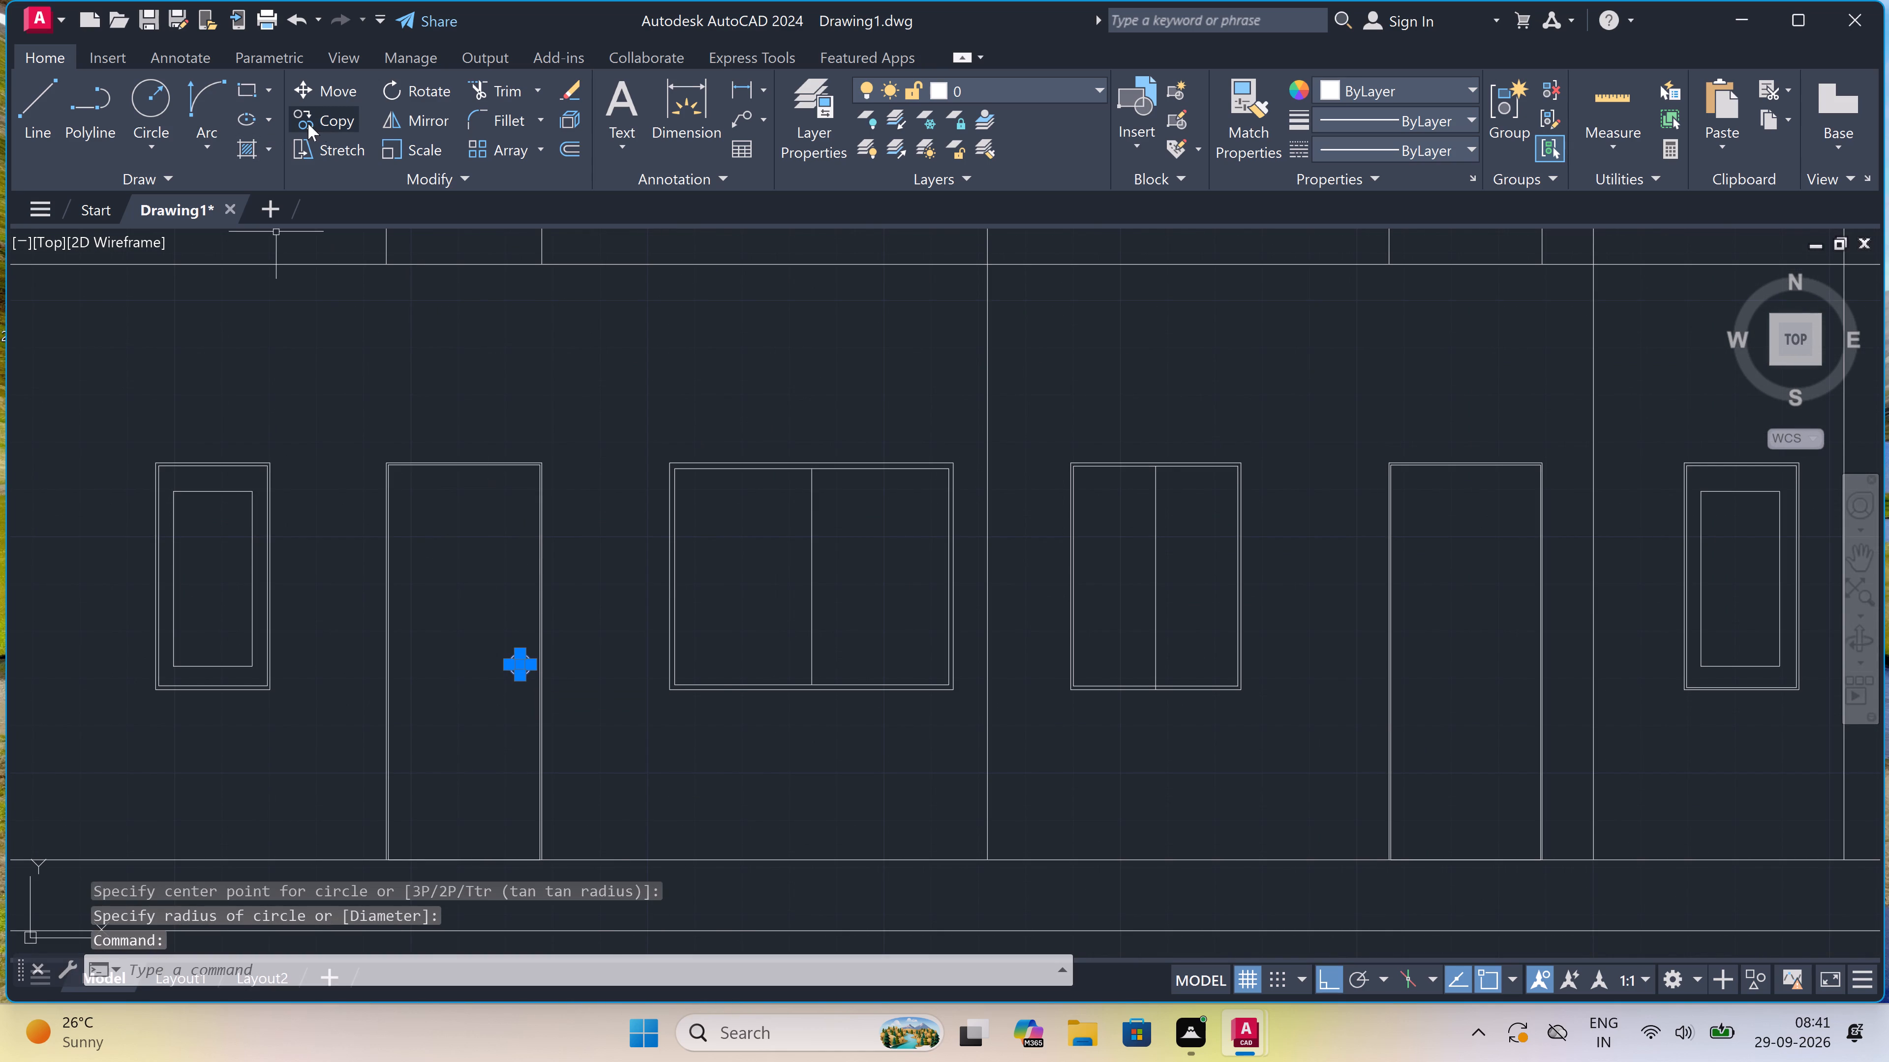
pyautogui.click(330, 120)
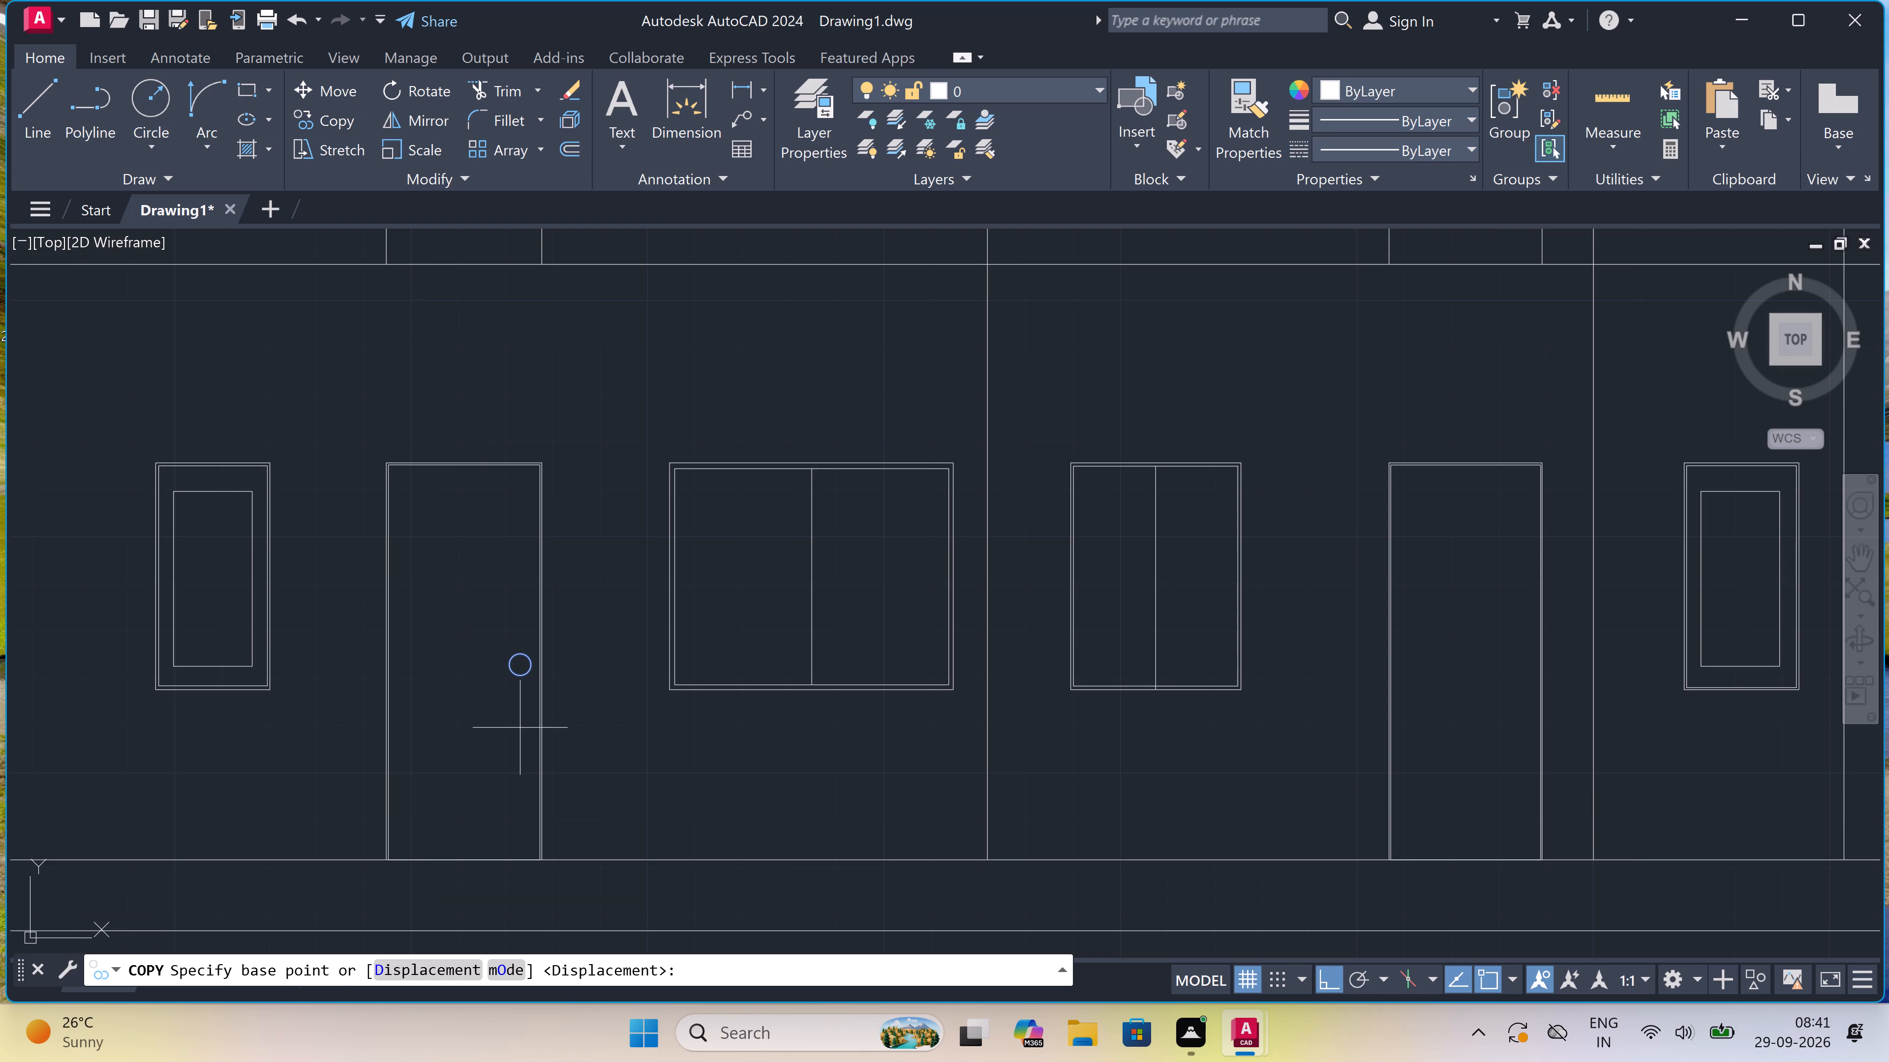
pyautogui.click(519, 666)
pyautogui.scroll(-6, 554, 609)
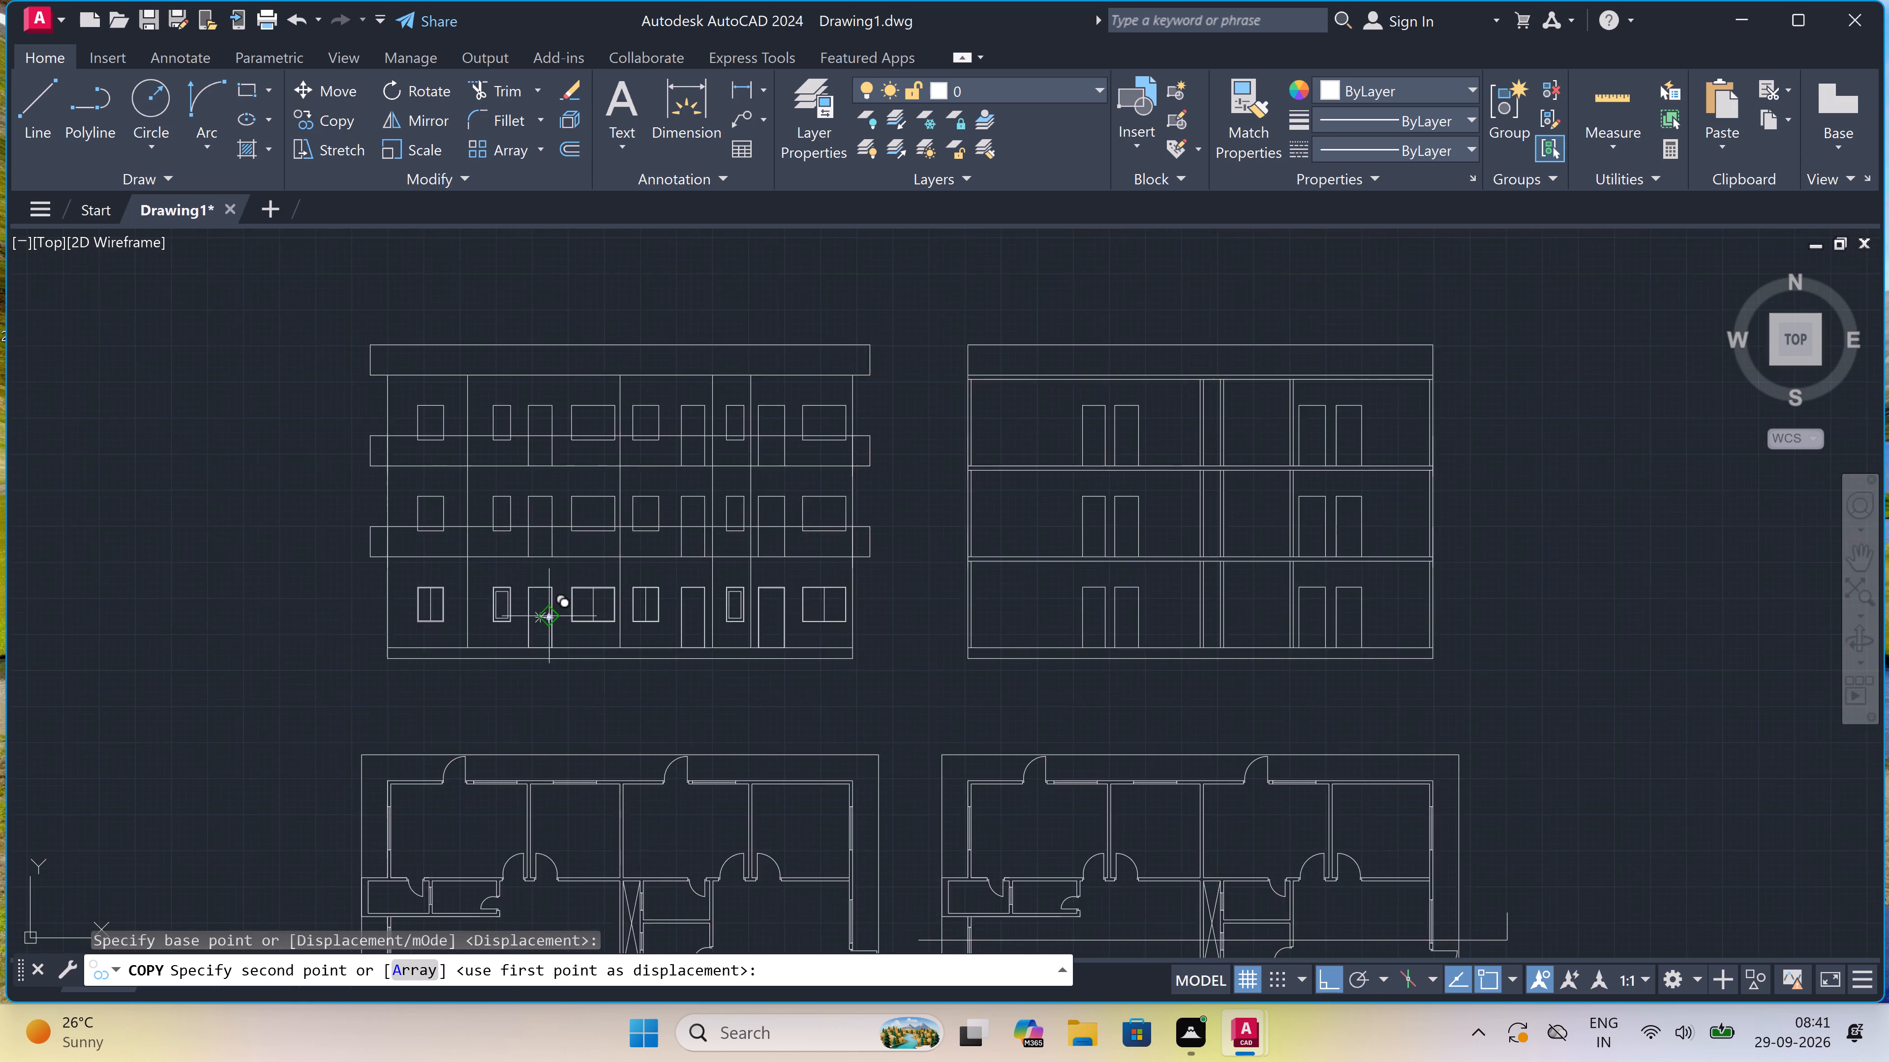
pyautogui.scroll(-3, 640, 598)
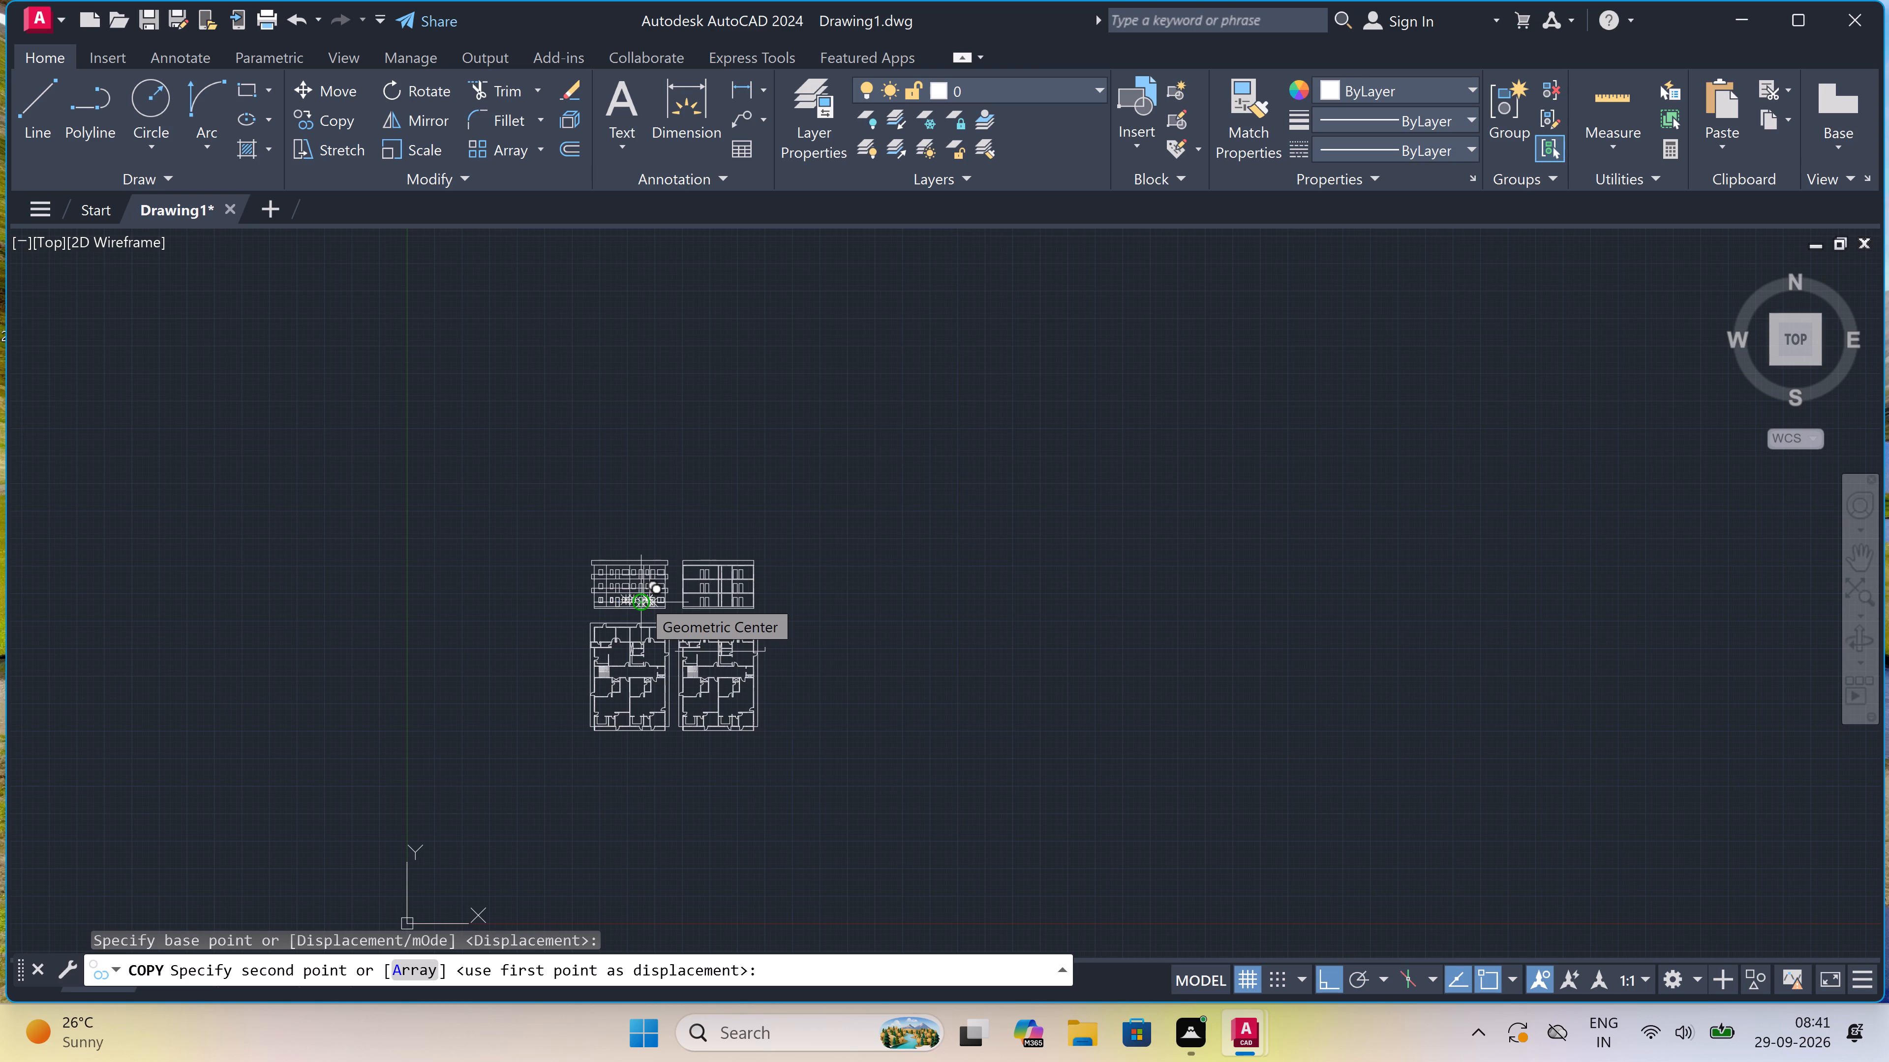
pyautogui.scroll(4, 582, 596)
pyautogui.scroll(3, 827, 582)
pyautogui.scroll(-3, 819, 592)
pyautogui.scroll(3, 793, 644)
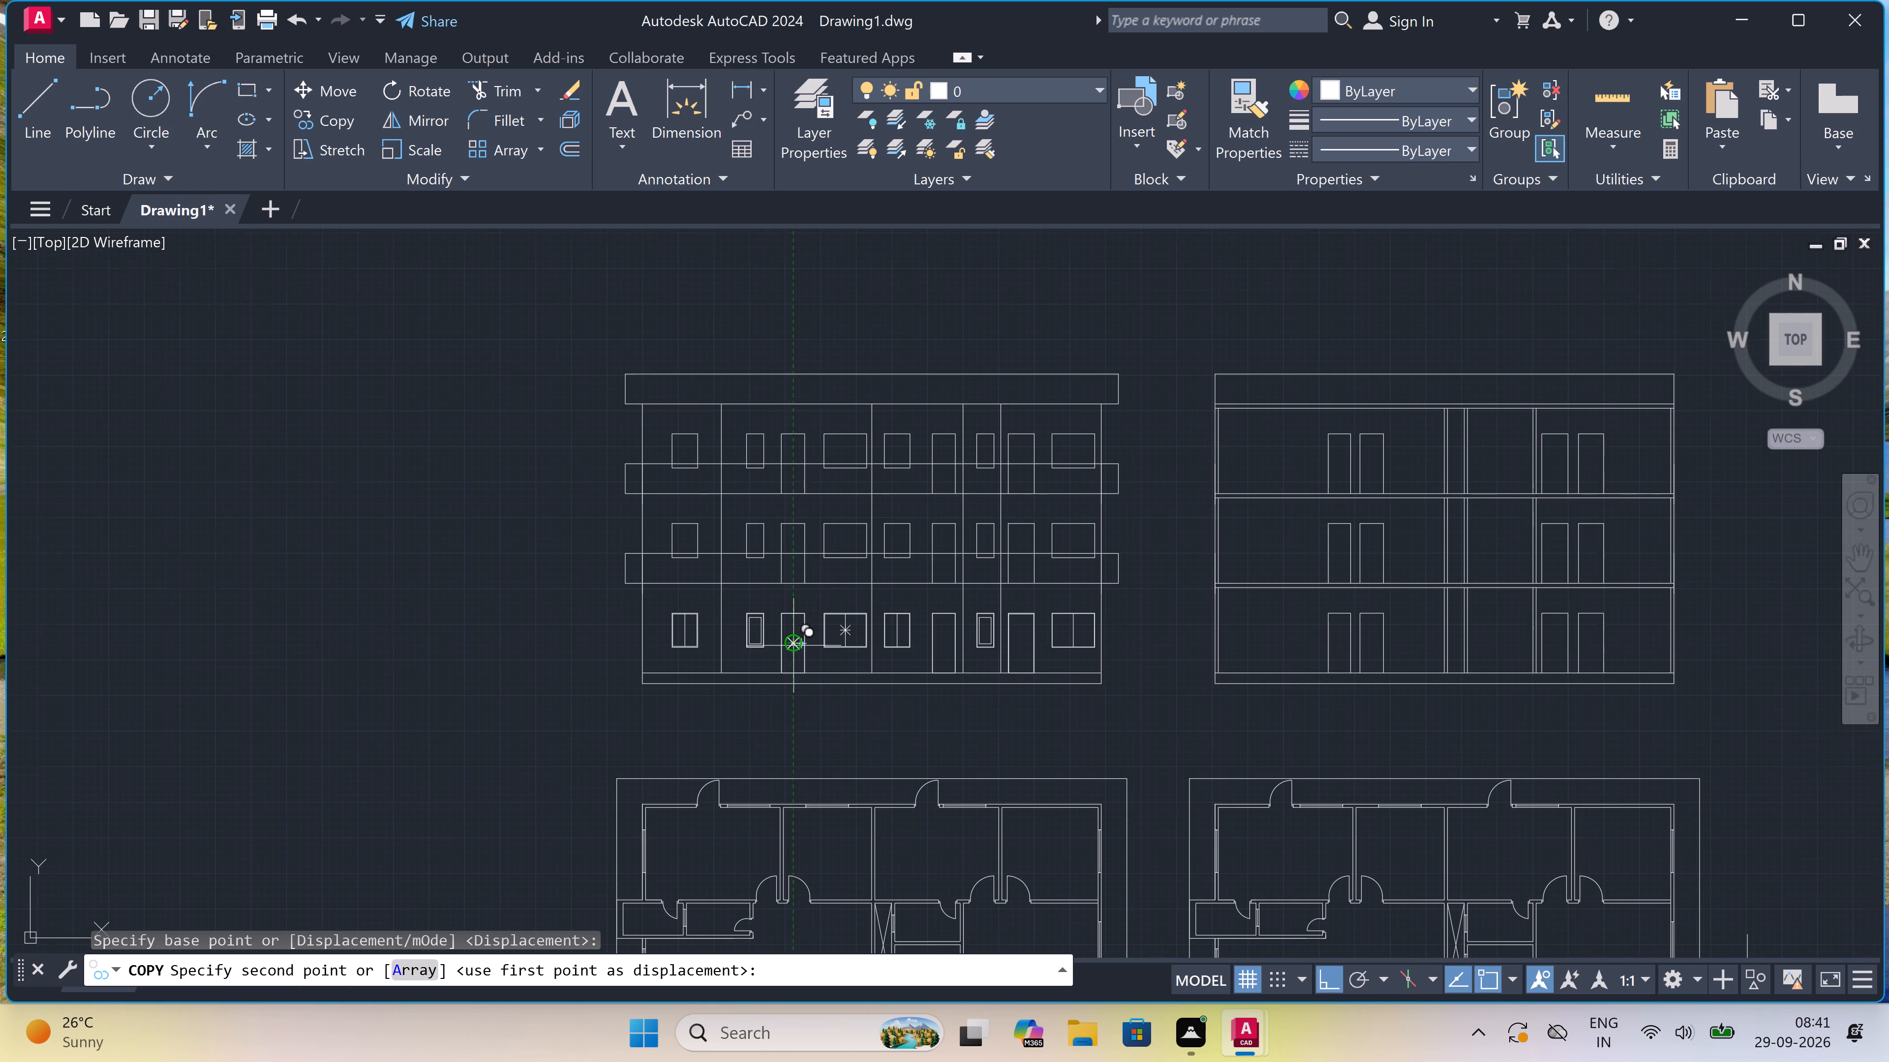
pyautogui.scroll(3, 747, 642)
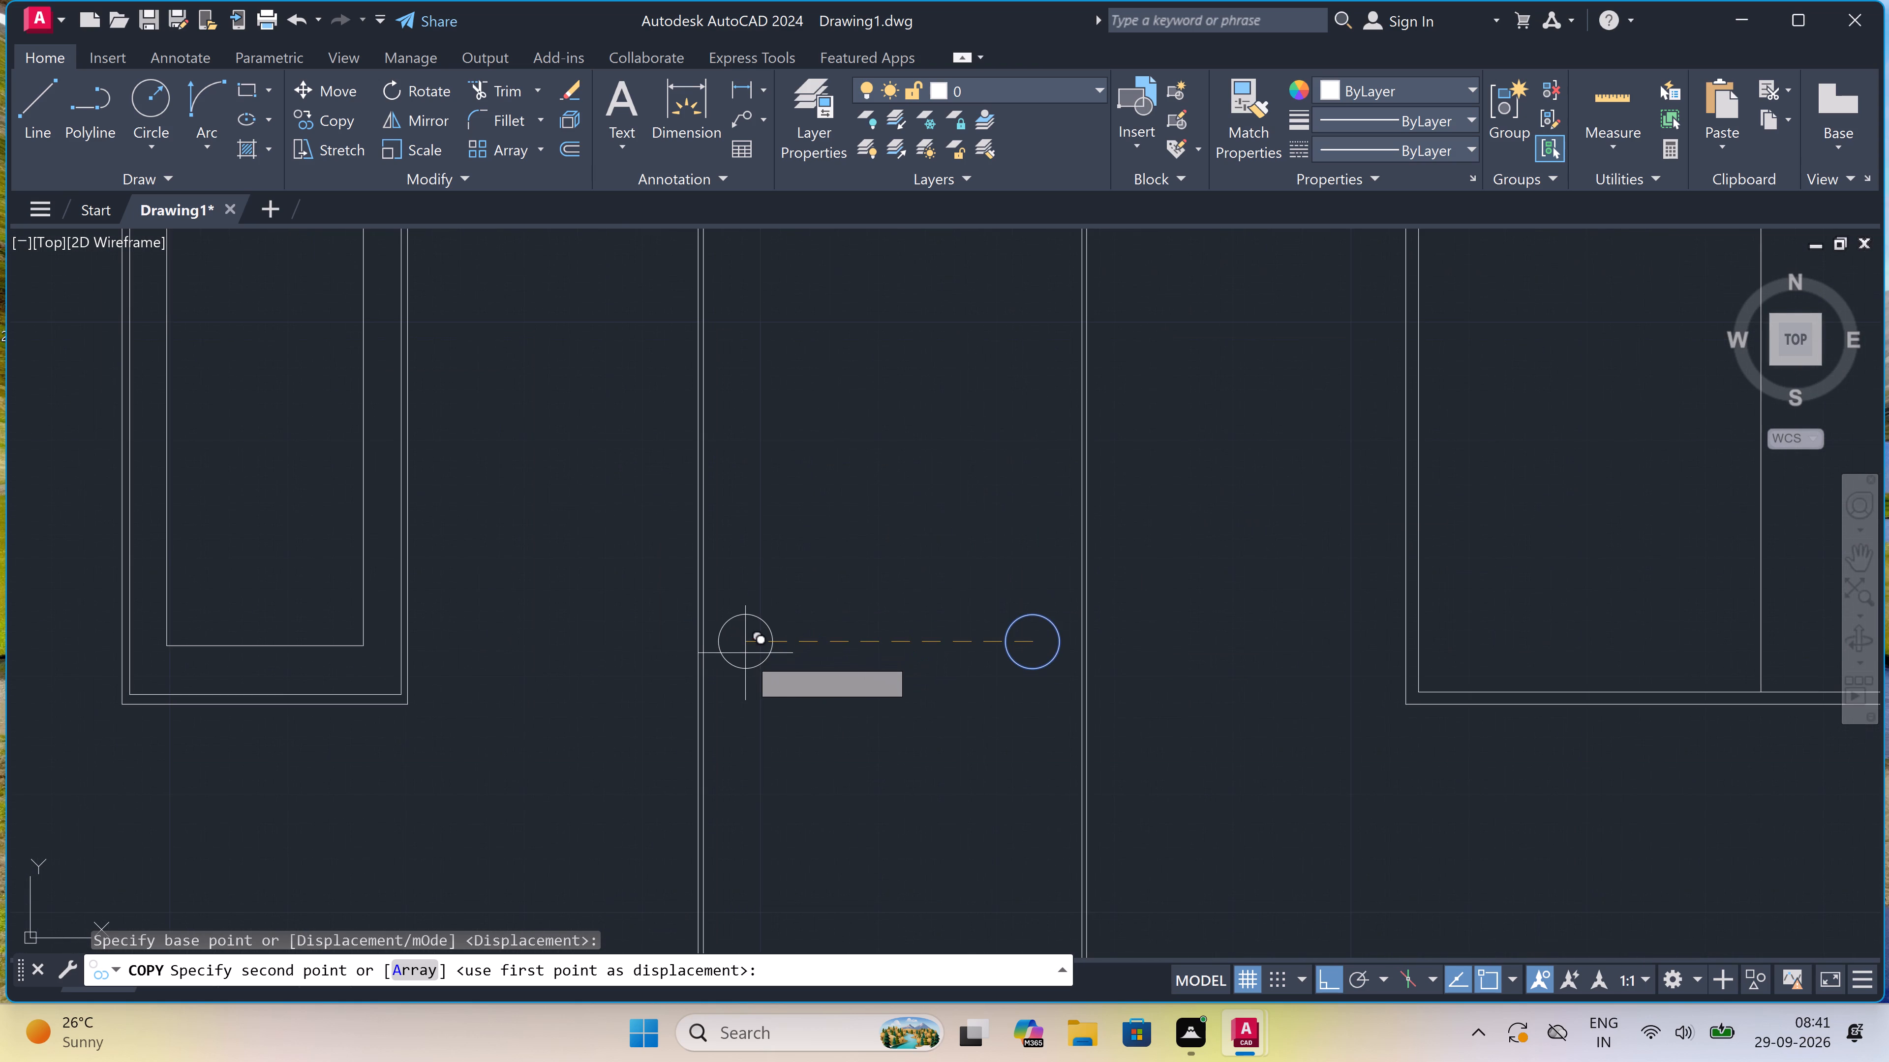
pyautogui.click(747, 651)
# Place another copy of the knob circle about 15'-9" across, near the left edge of the ground storey's second door.
pyautogui.scroll(-6, 754, 586)
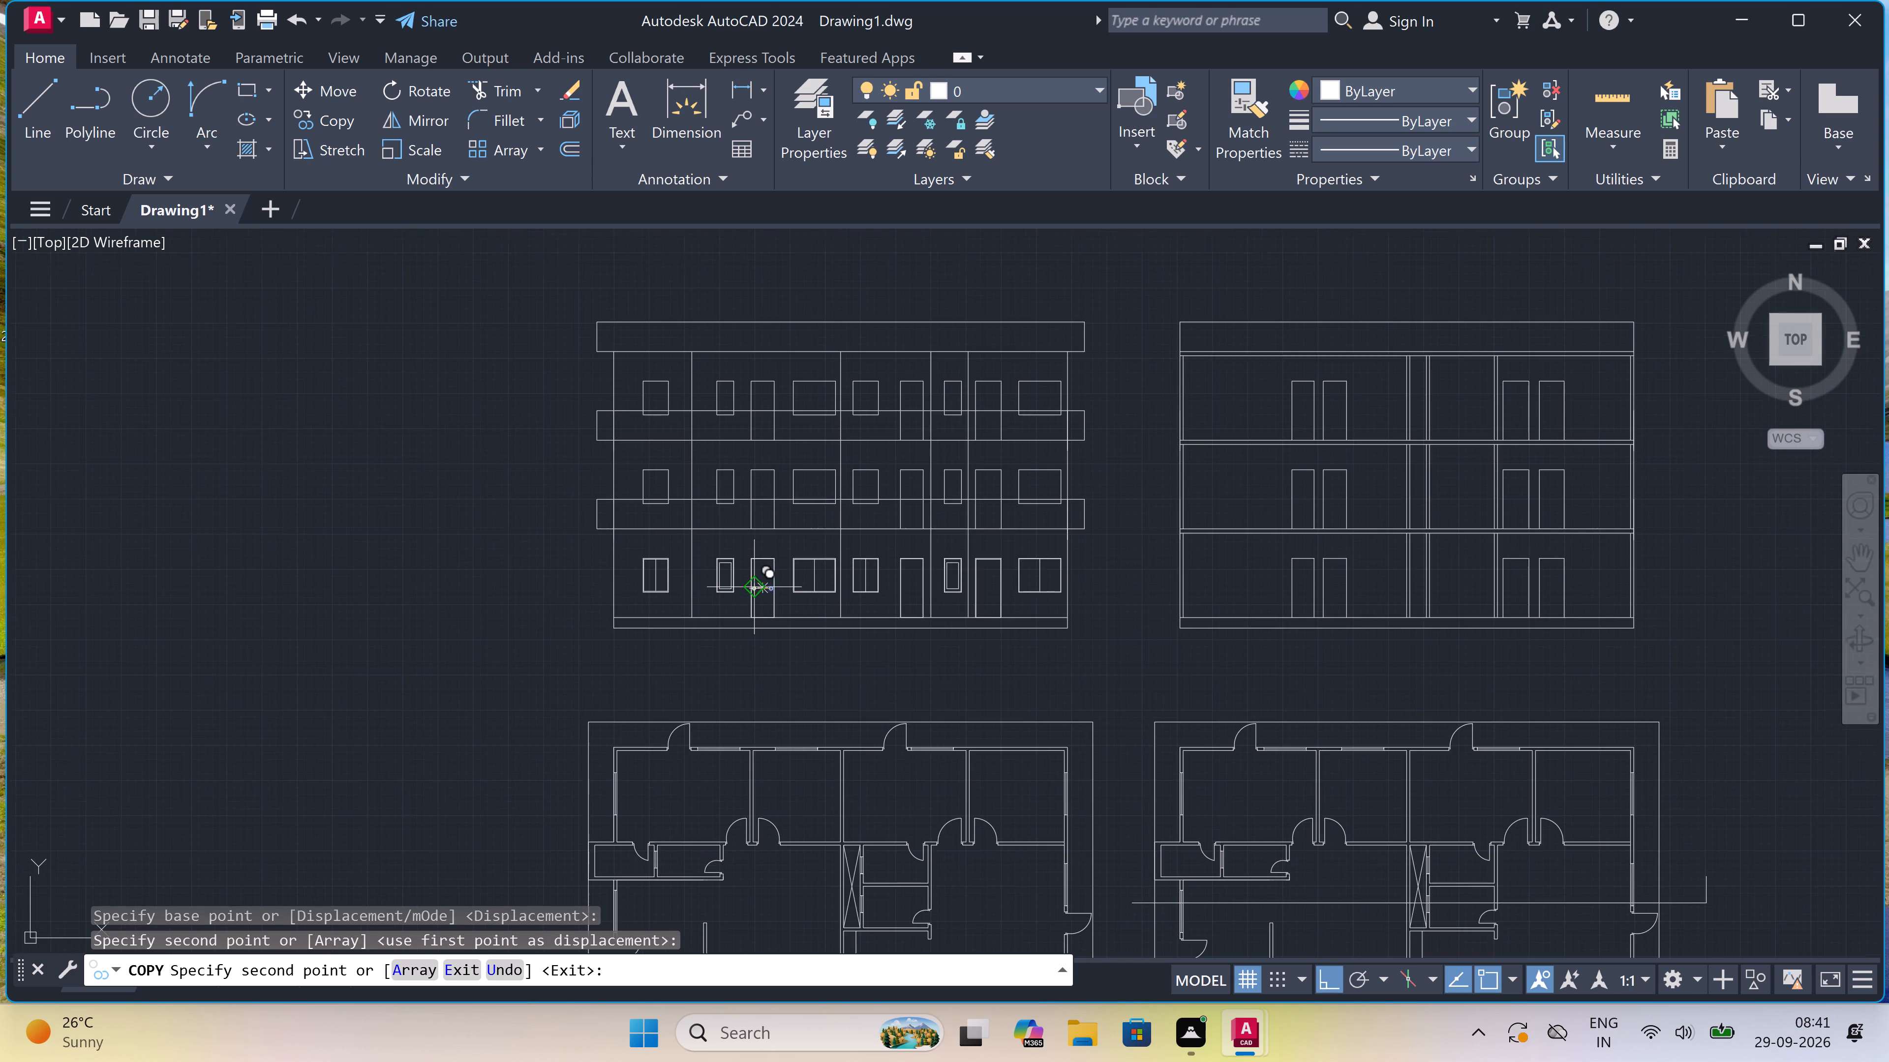
pyautogui.scroll(-1, 754, 584)
pyautogui.scroll(3, 754, 584)
pyautogui.scroll(-4, 754, 583)
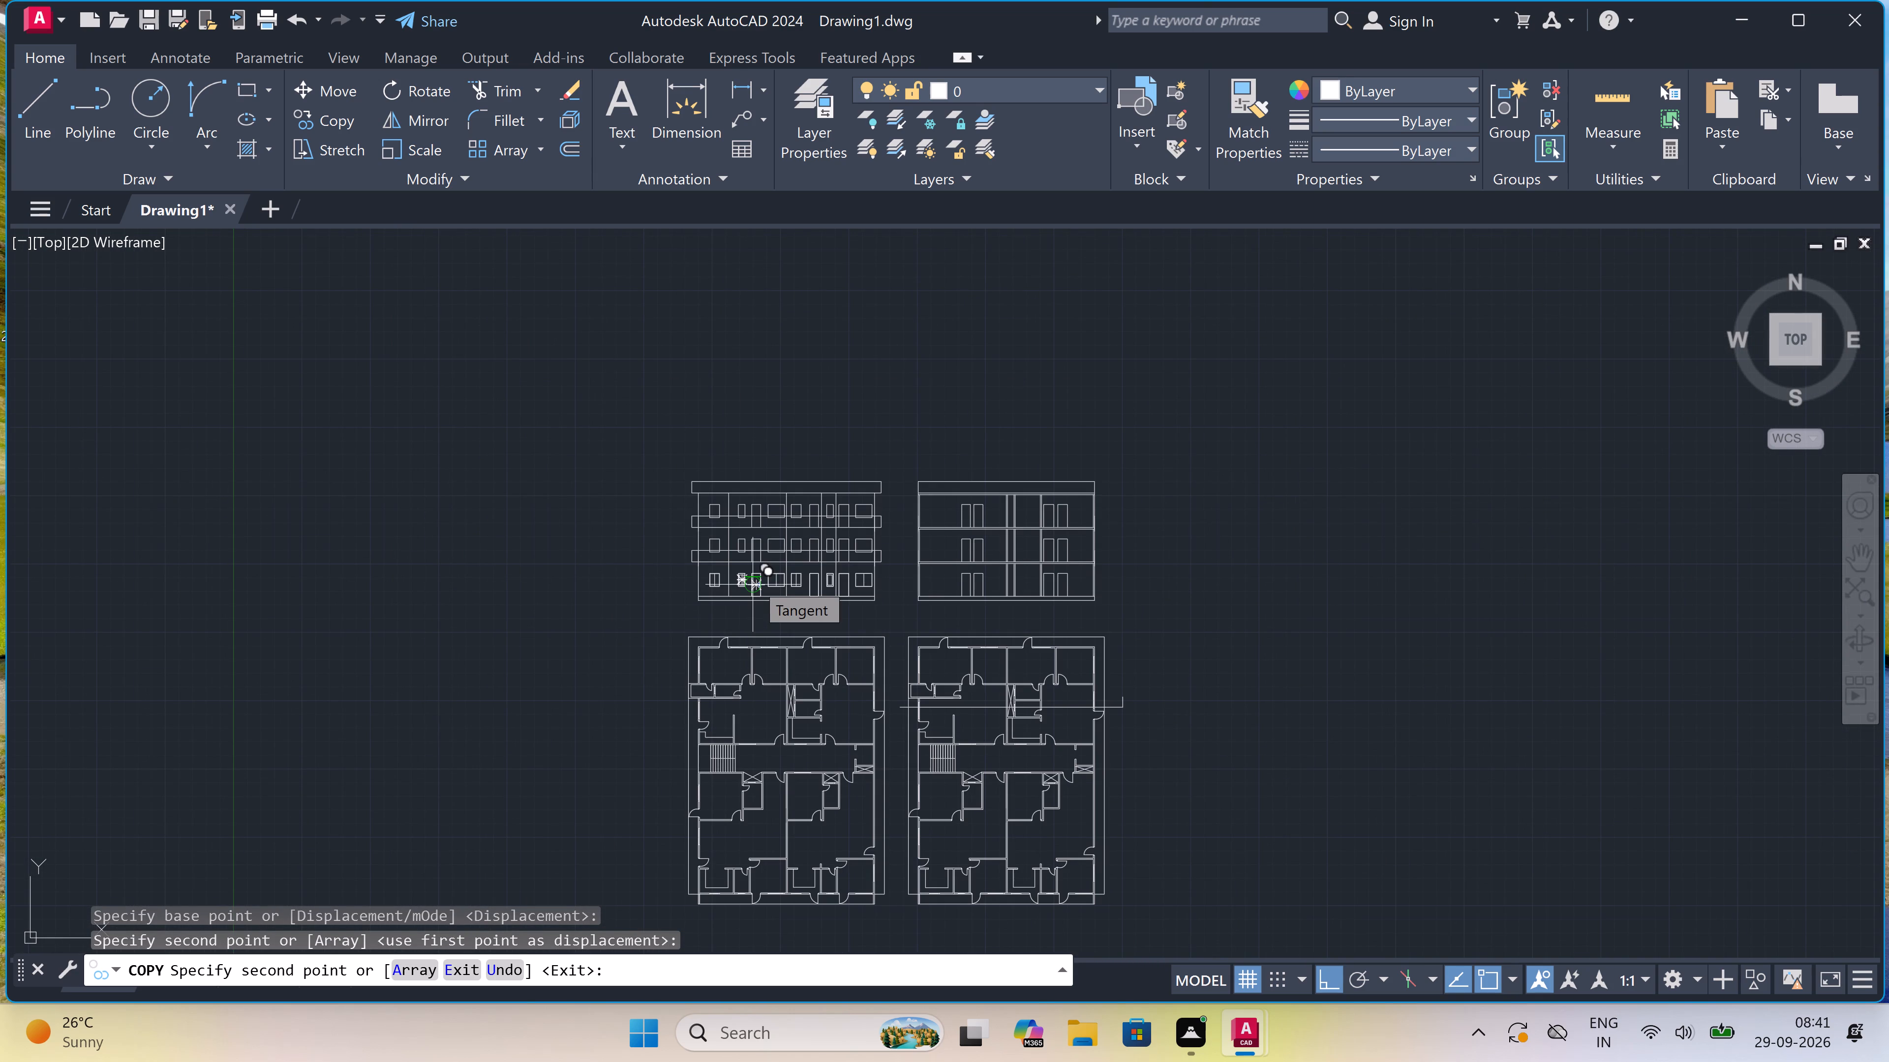
pyautogui.scroll(4, 816, 580)
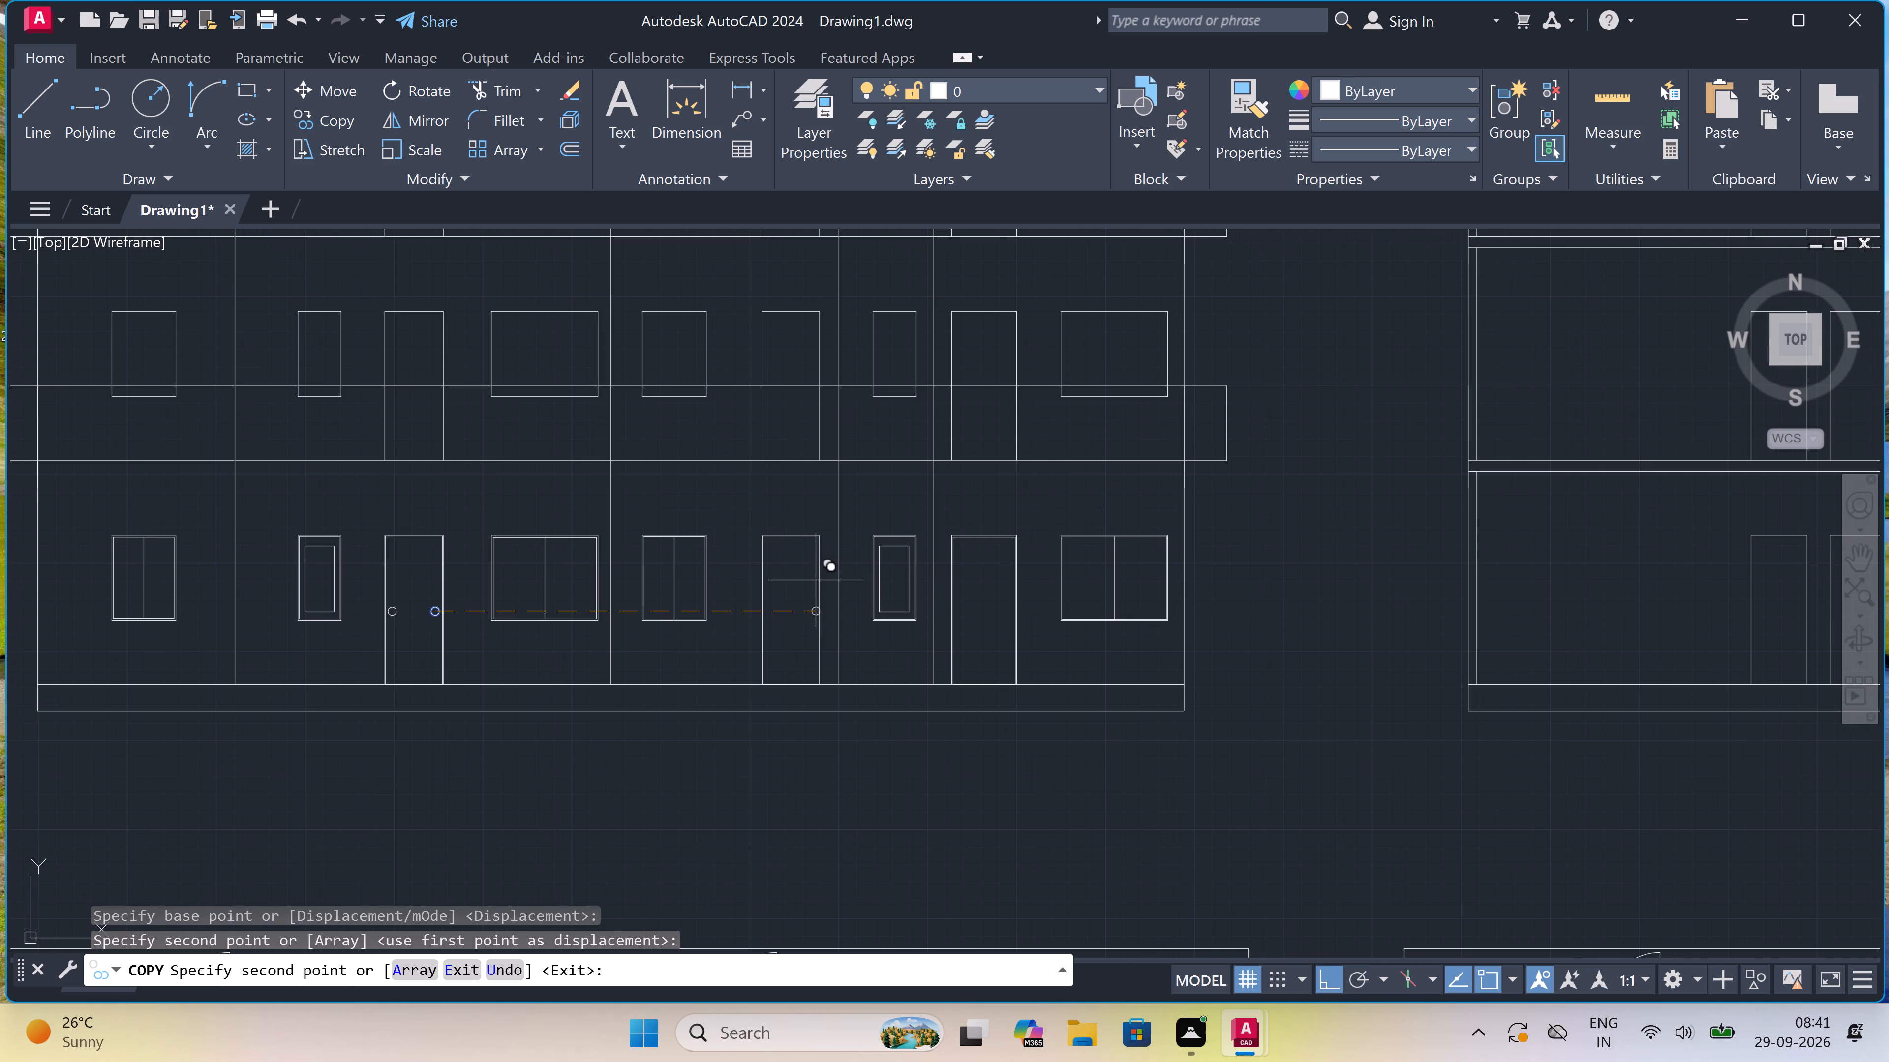
pyautogui.scroll(3, 780, 594)
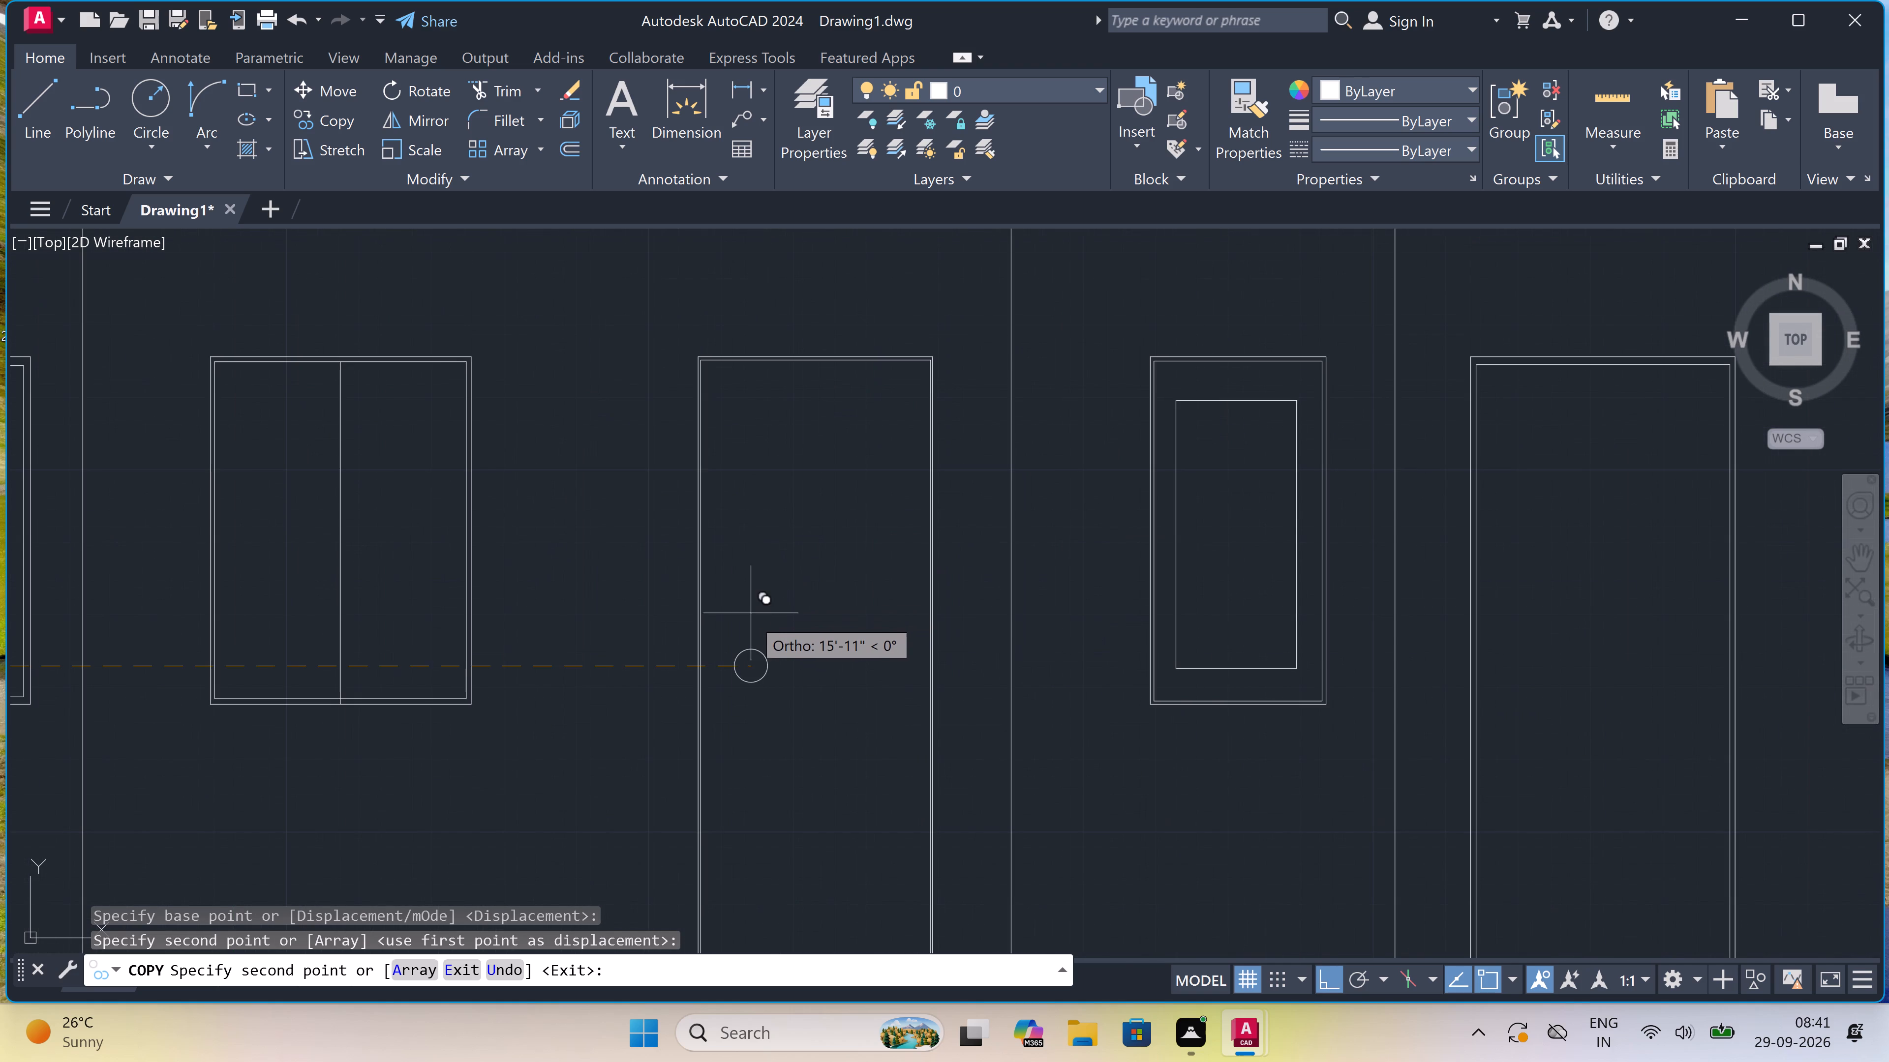
pyautogui.click(735, 647)
# Place another copy of the knob circle at the same height near the left edge of the ground storey's third door.
pyautogui.scroll(-9, 747, 610)
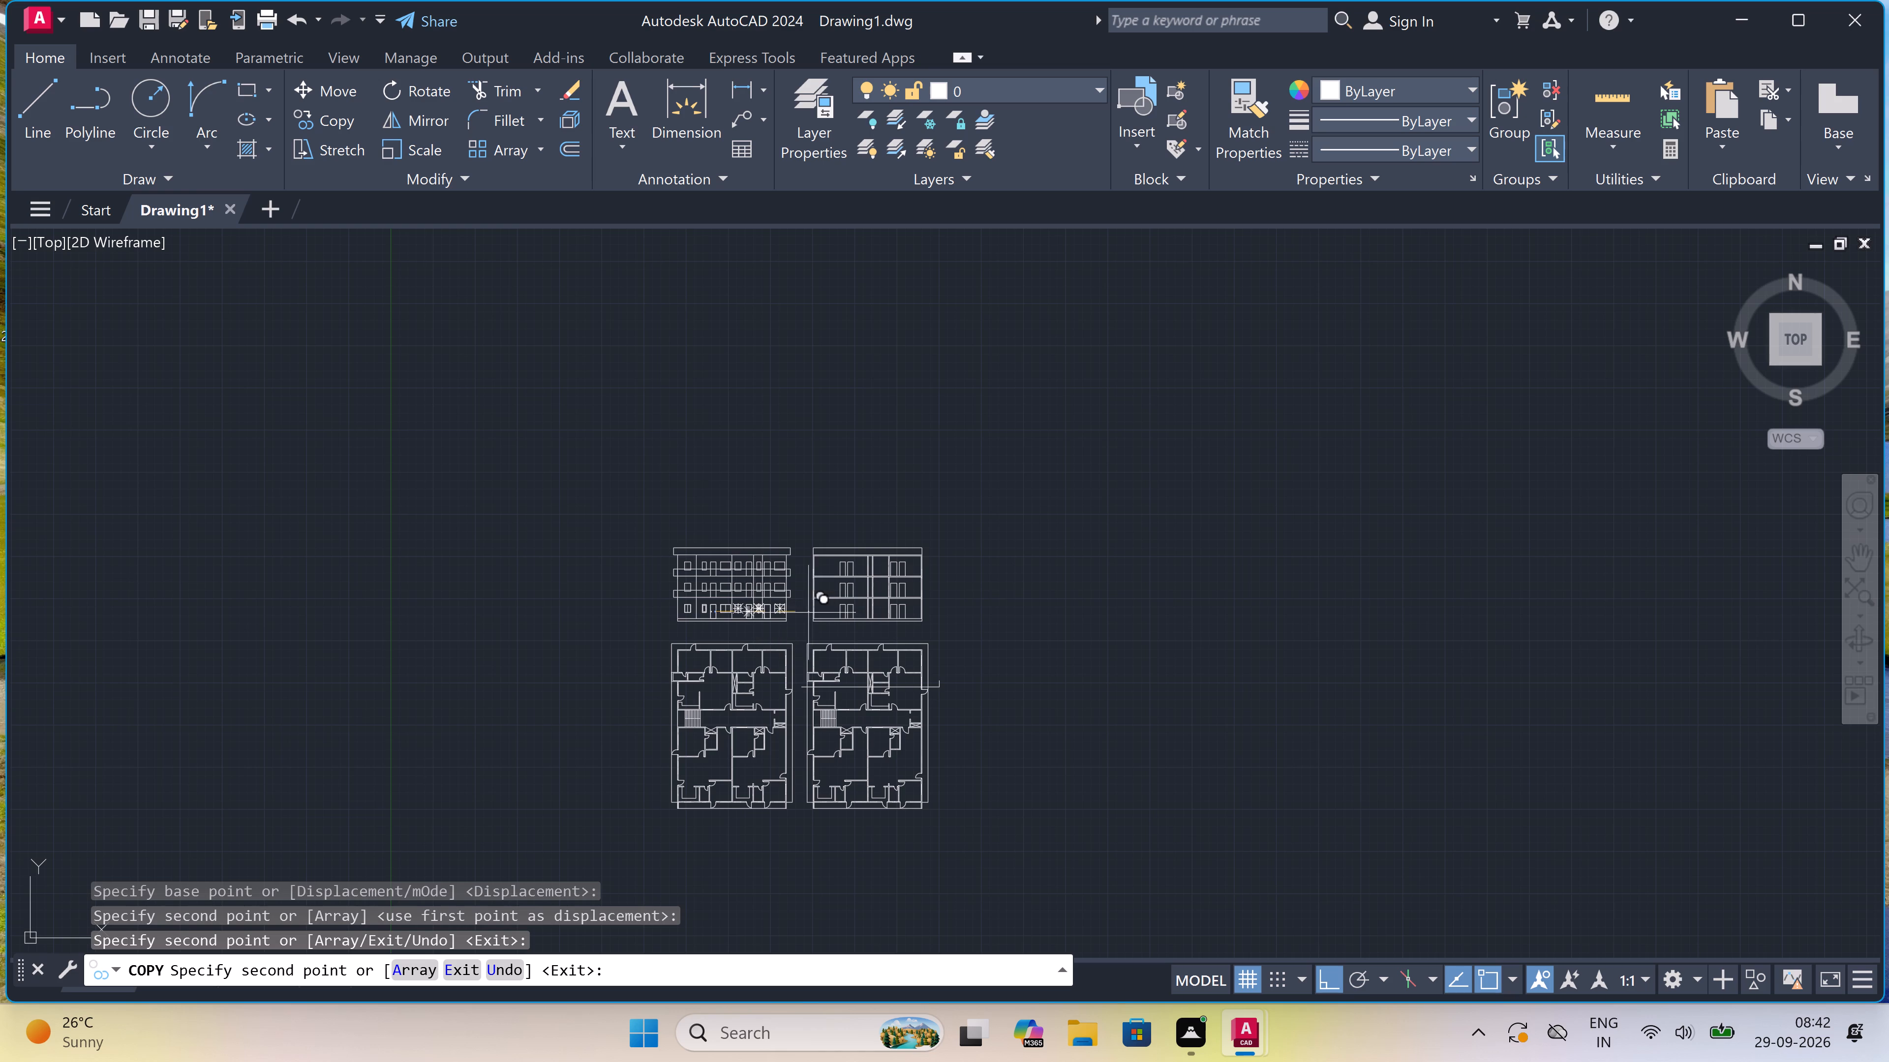
pyautogui.scroll(2, 846, 605)
pyautogui.scroll(2, 712, 623)
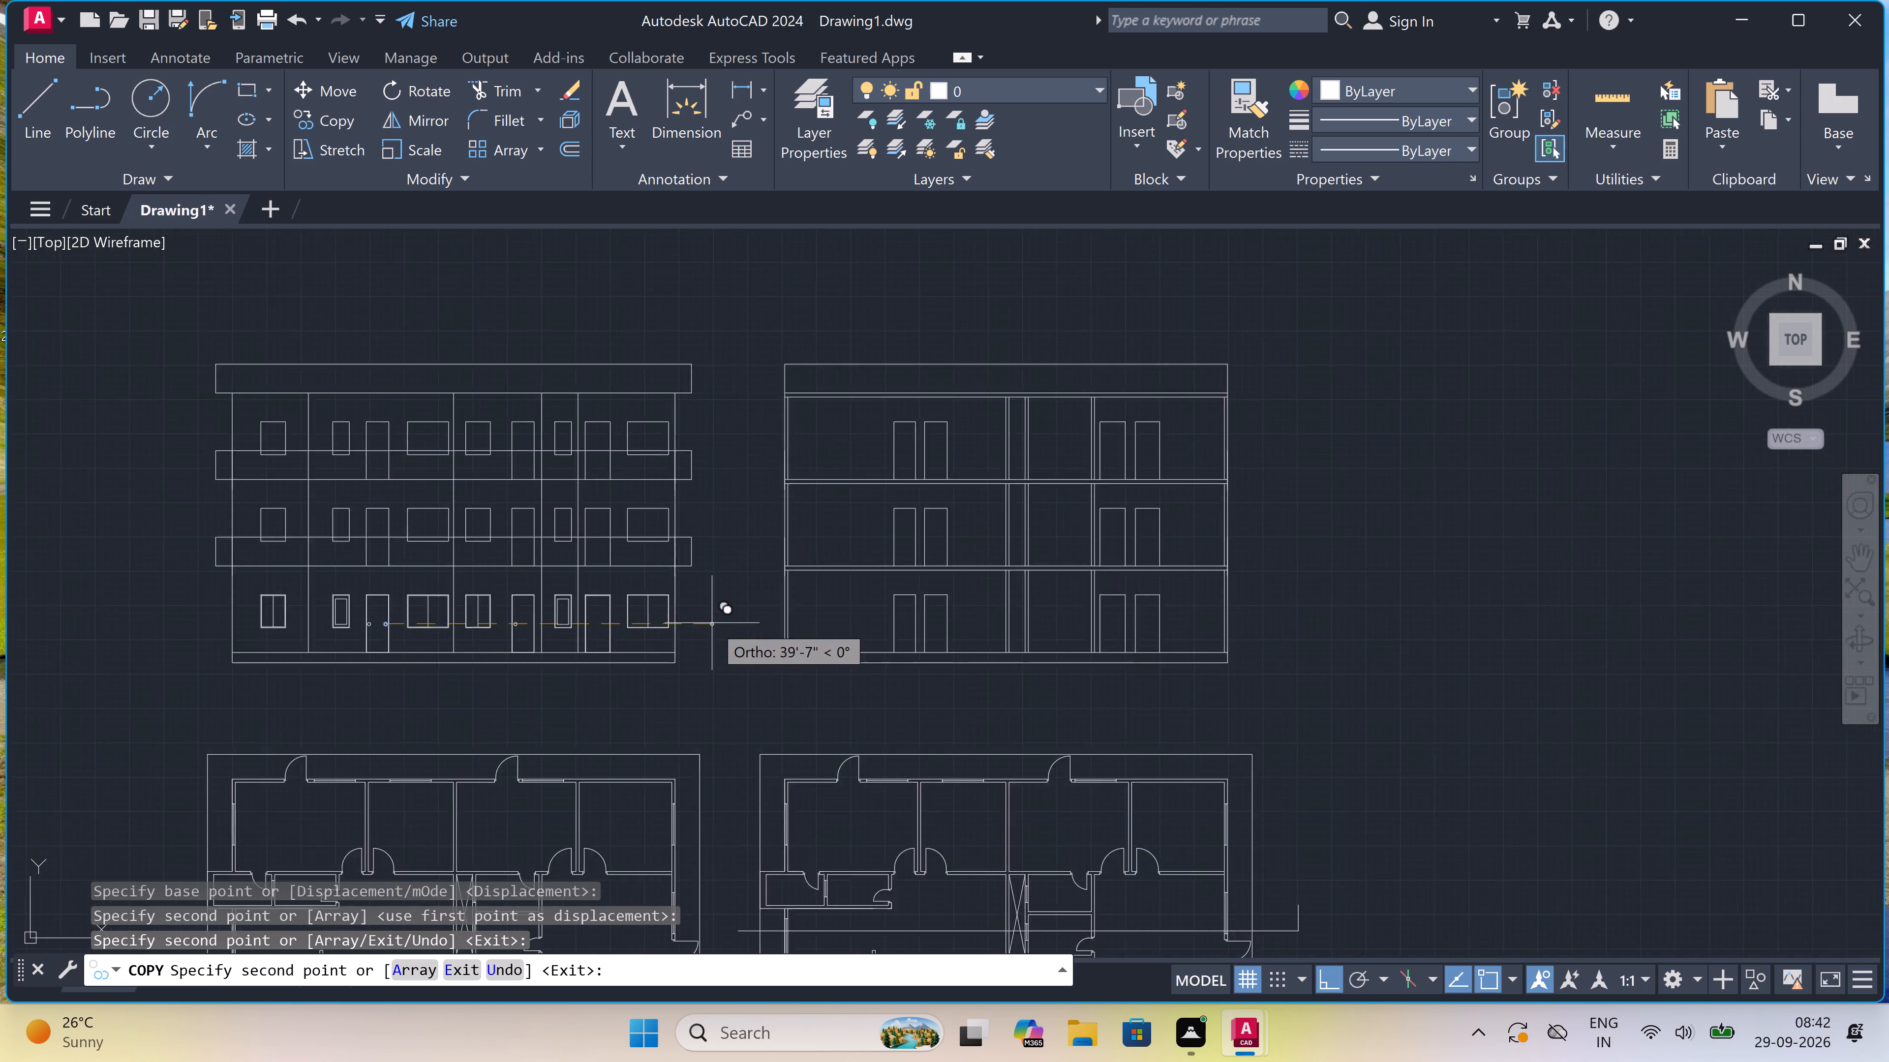
pyautogui.scroll(2, 711, 623)
pyautogui.scroll(-2, 306, 632)
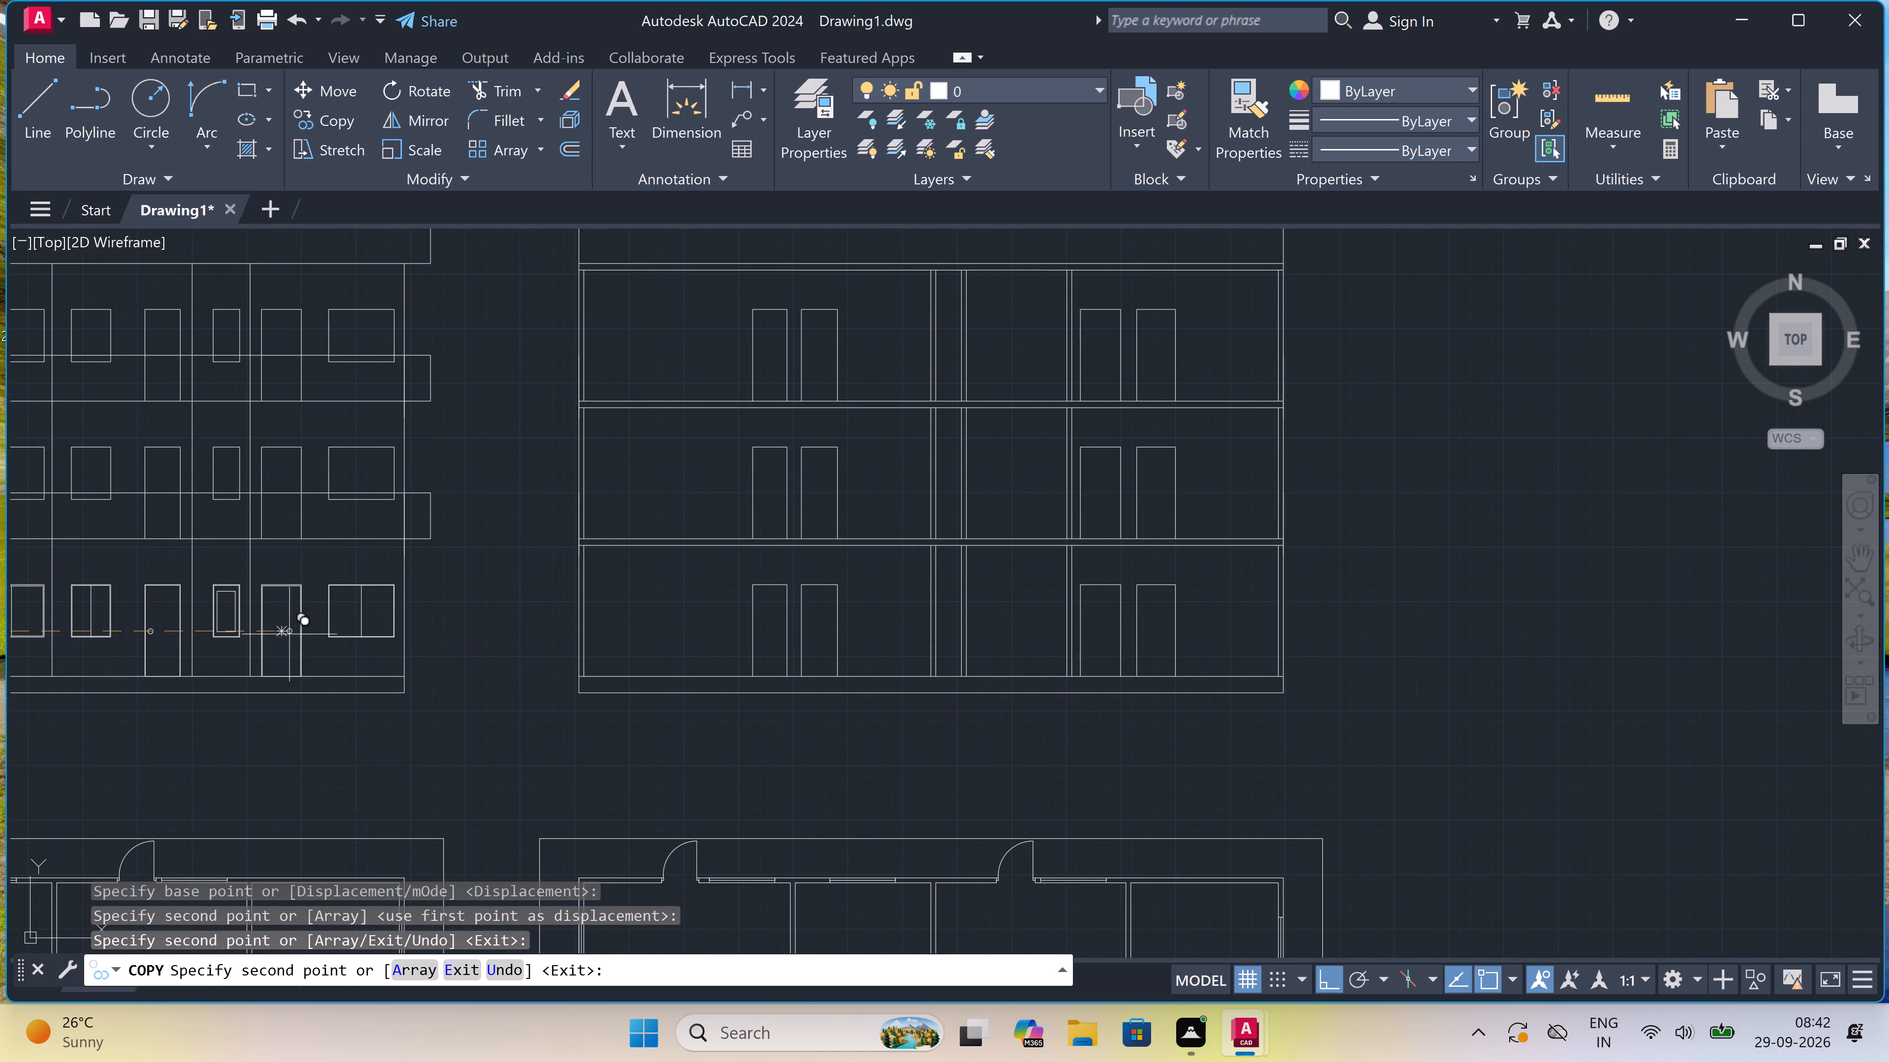
pyautogui.scroll(6, 269, 631)
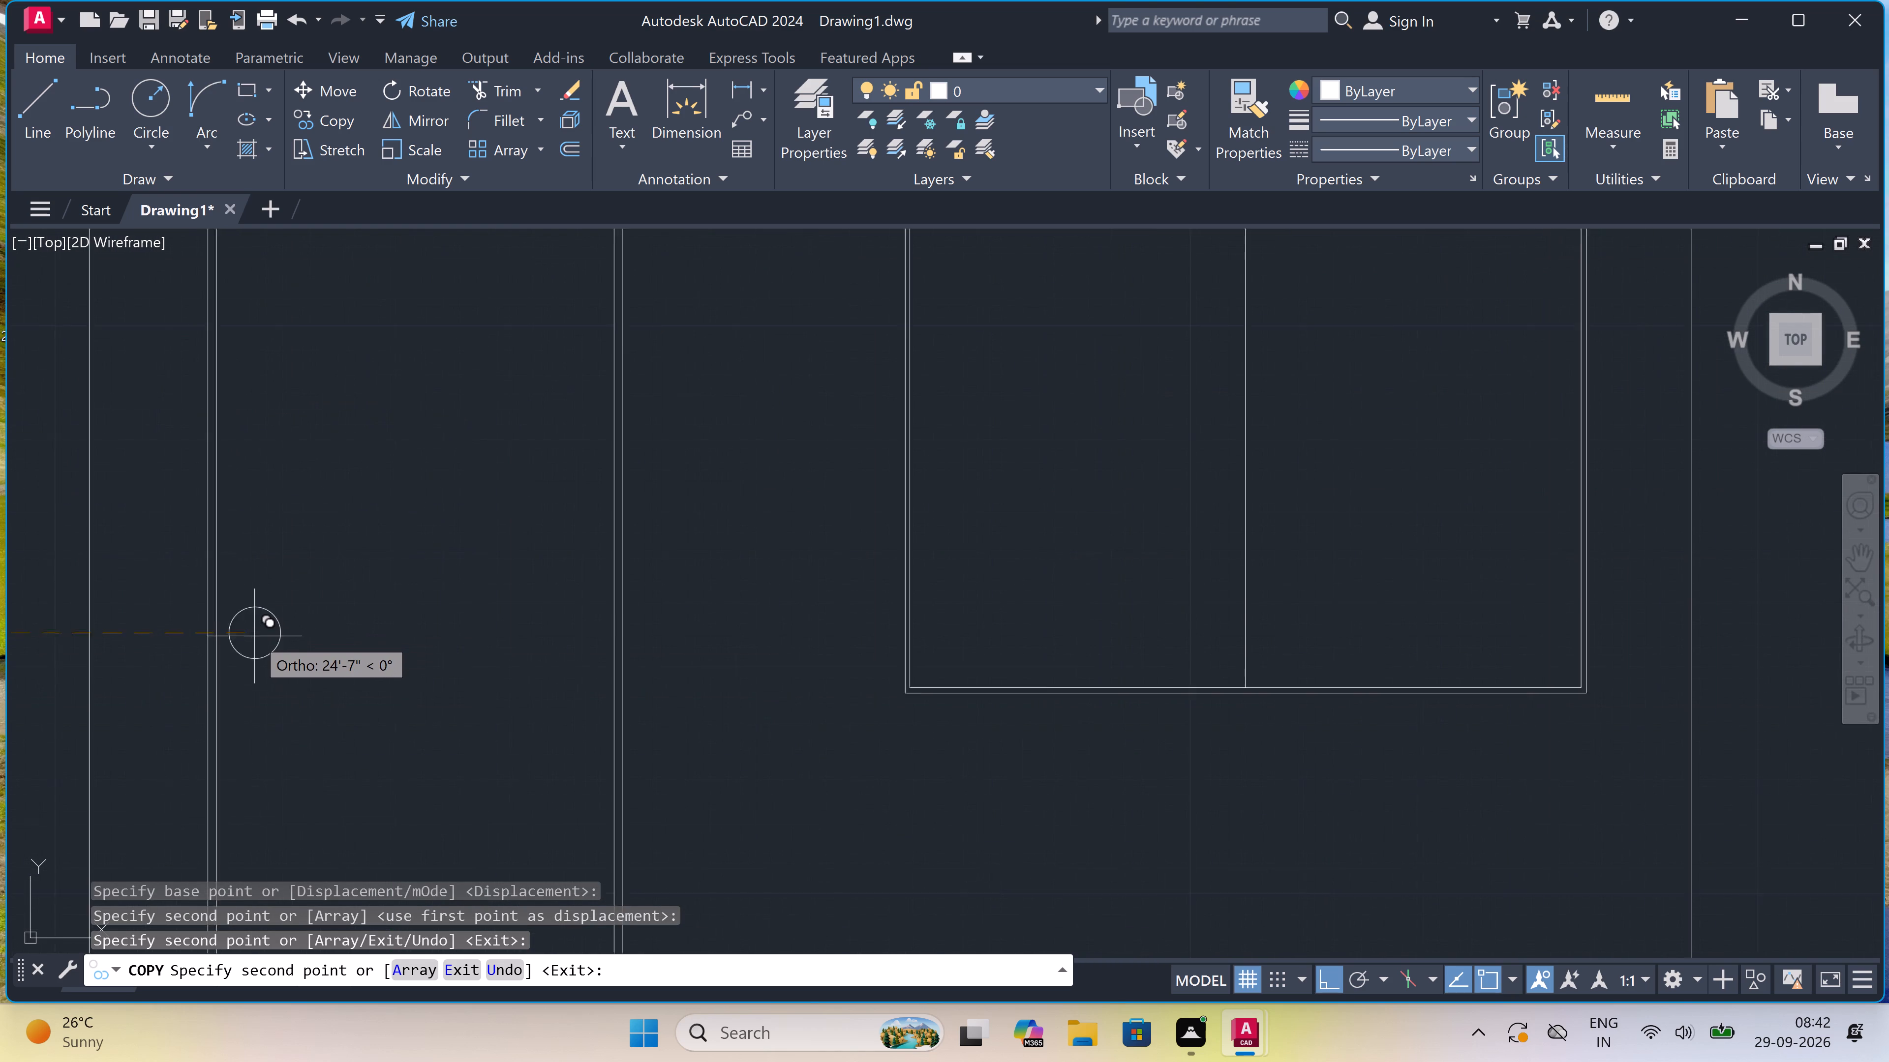
pyautogui.moveTo(270, 636); pyautogui.dragTo(265, 634)
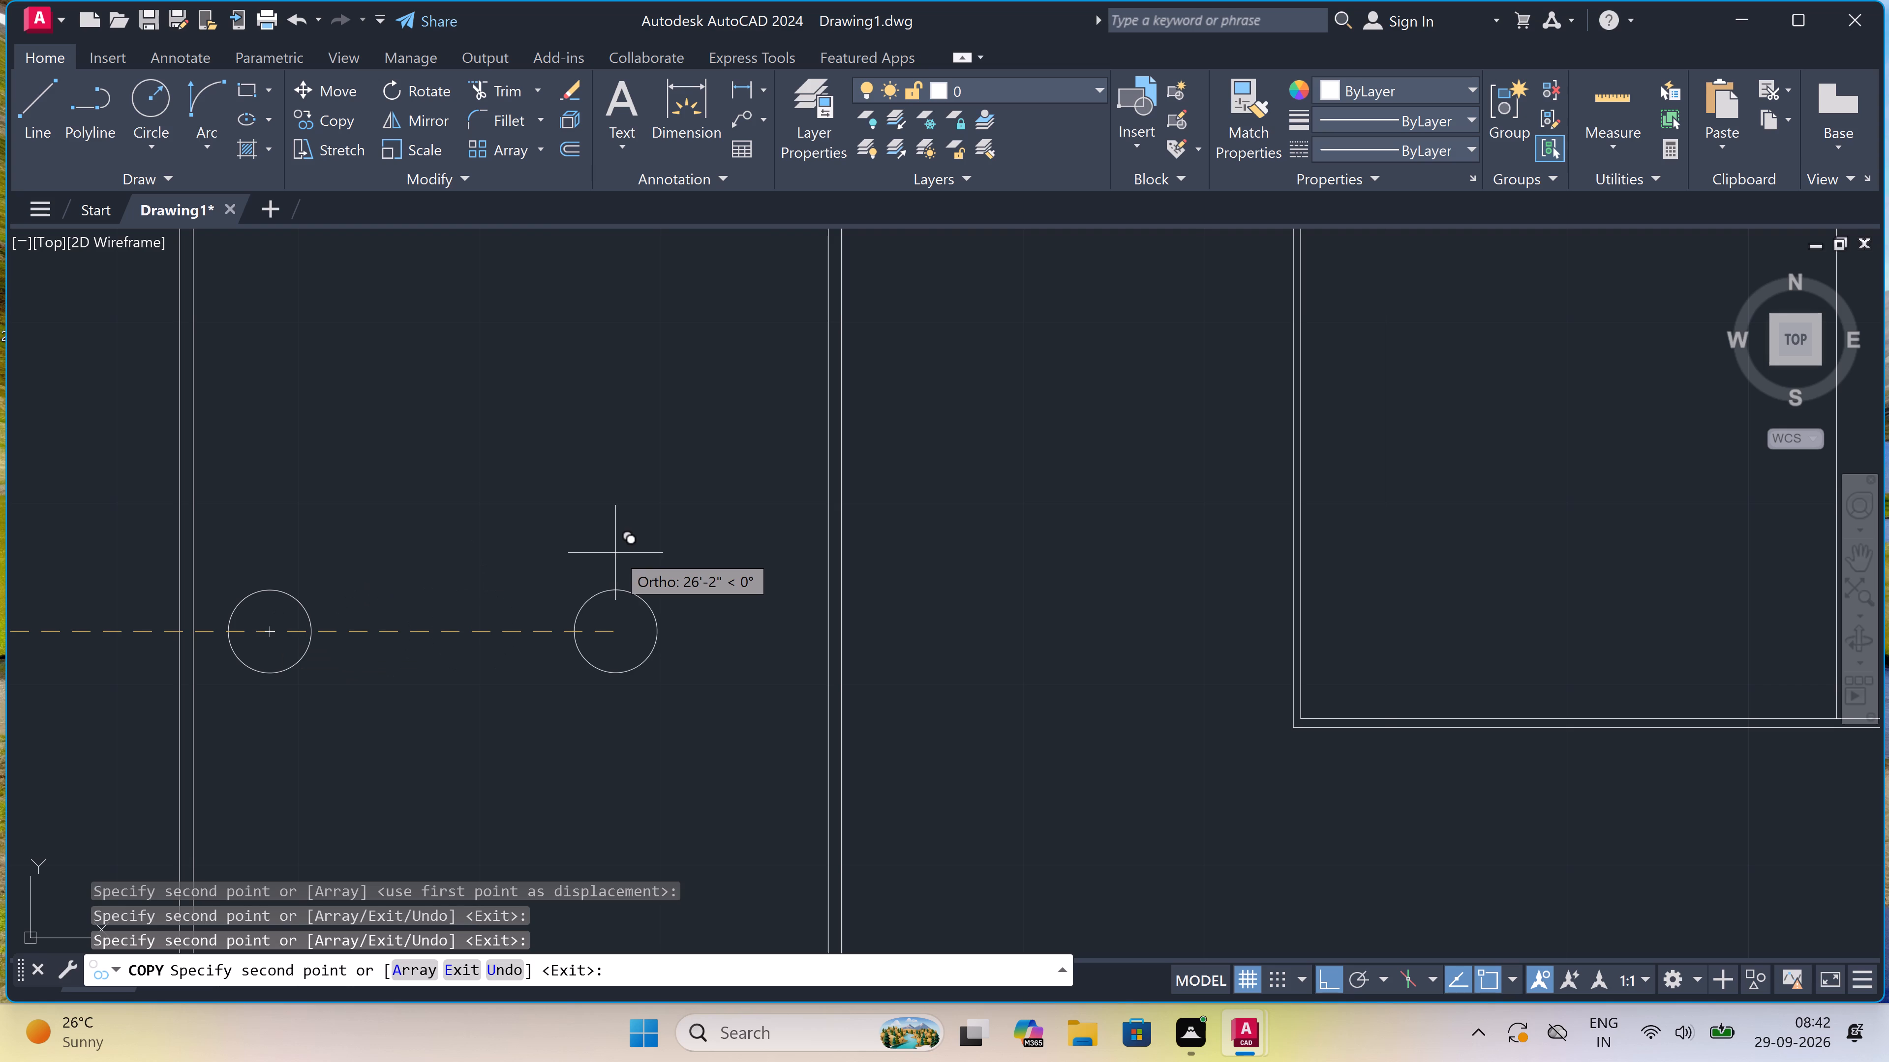
# Finish copying and erase the original knob circle near the right edge of the ground storey's first door.
pyautogui.press('Escape')
pyautogui.scroll(-7, 617, 552)
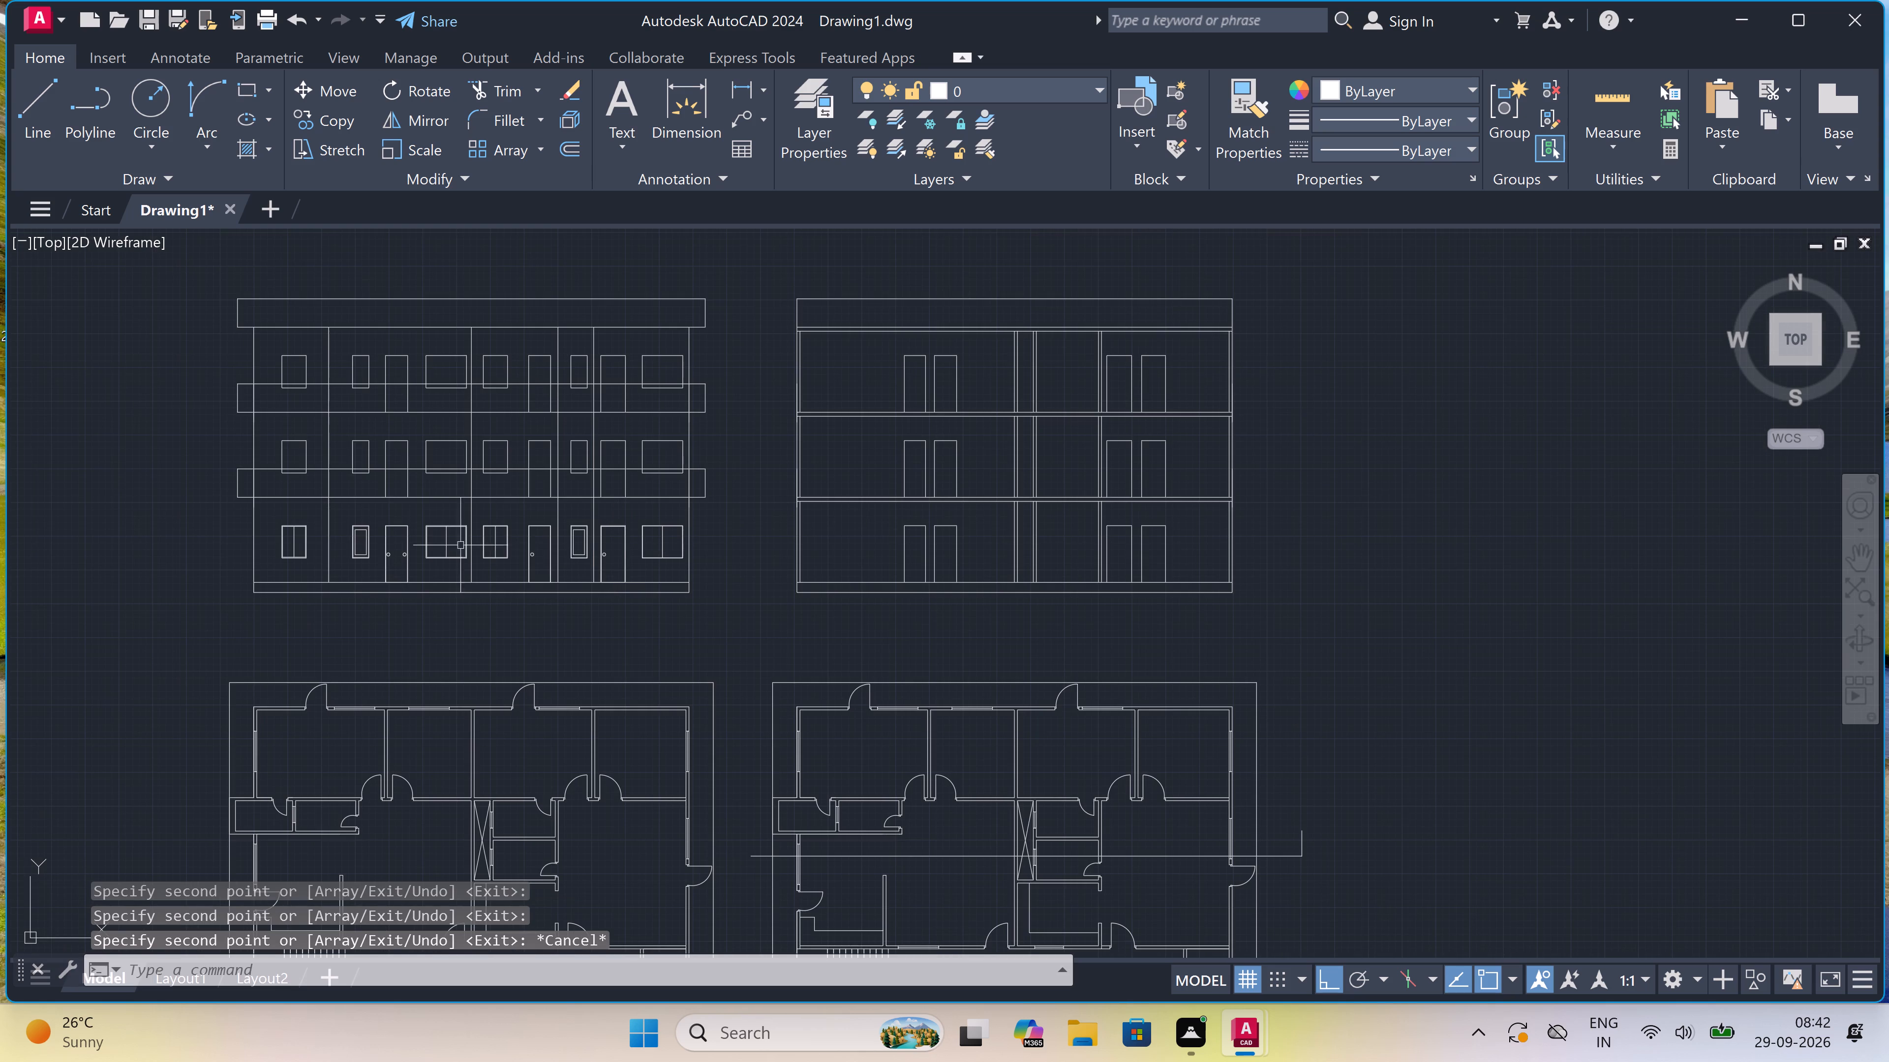
pyautogui.scroll(4, 375, 558)
pyautogui.scroll(1, 460, 521)
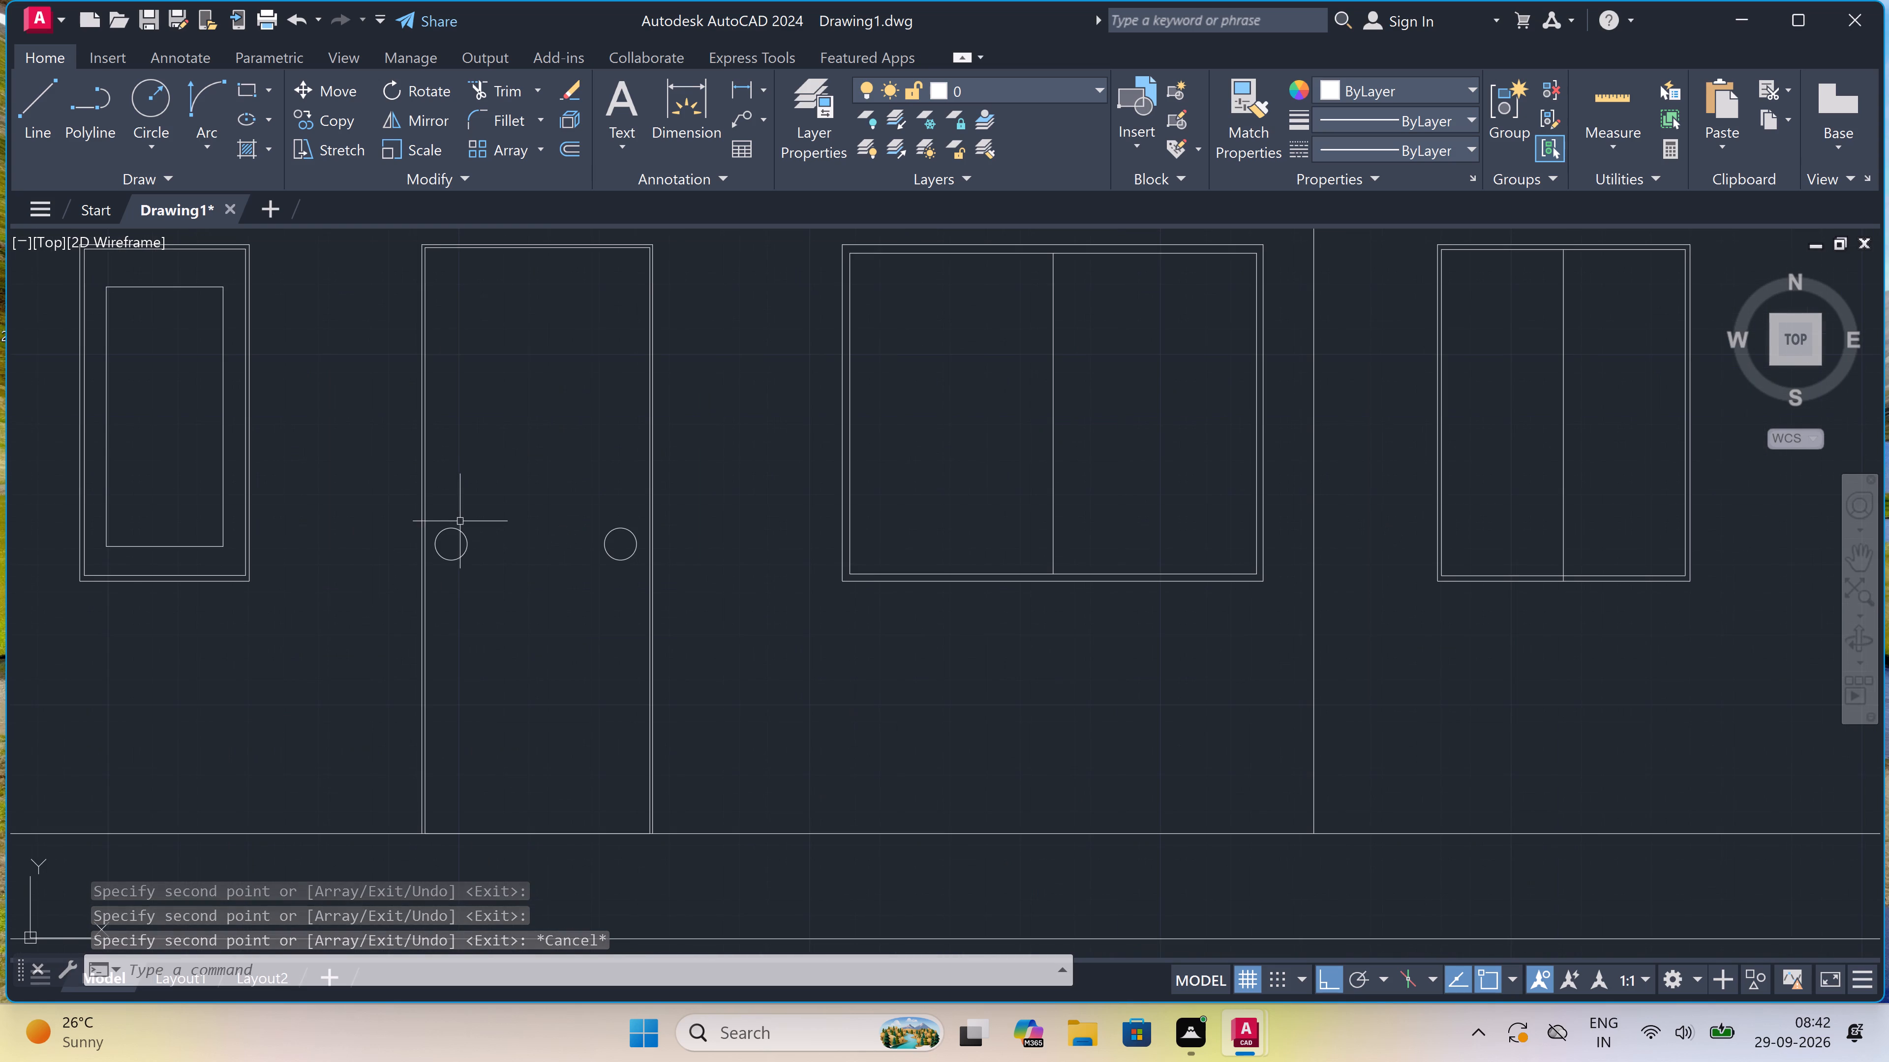
pyautogui.scroll(3, 634, 515)
pyautogui.click(636, 515)
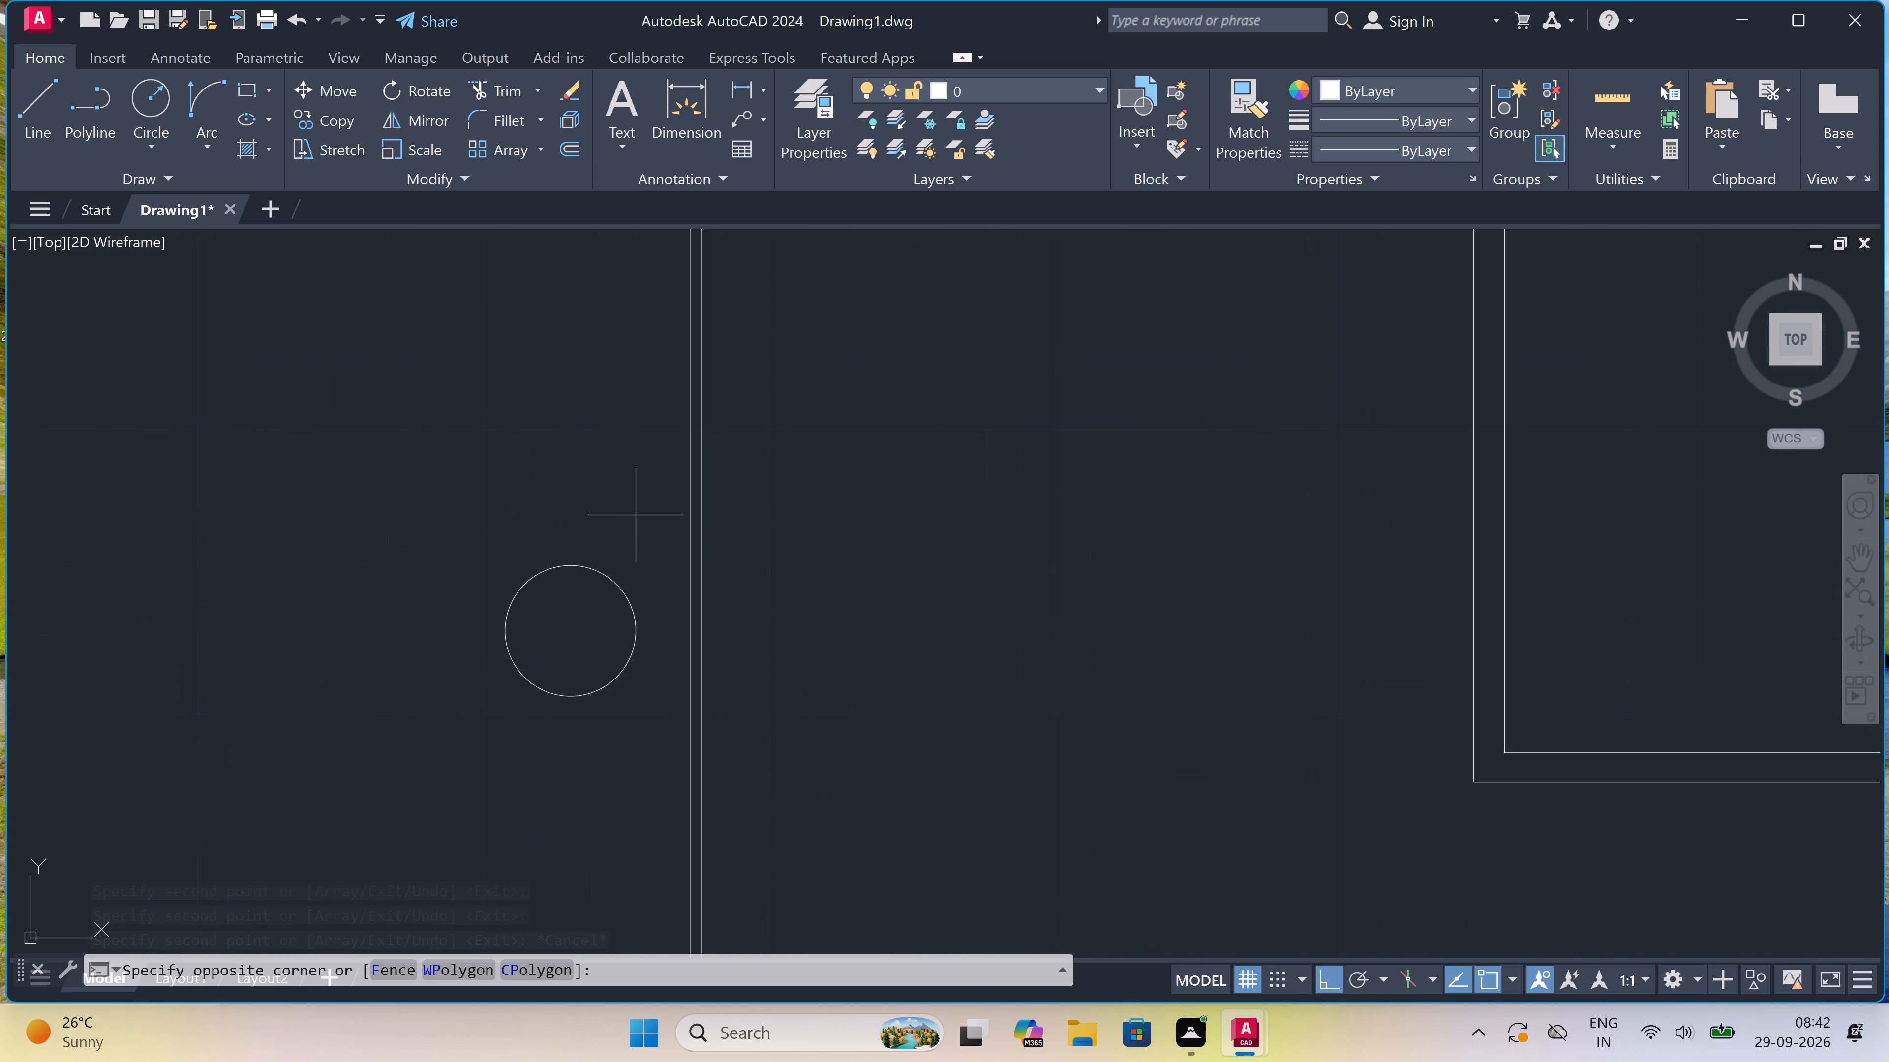
pyautogui.click(482, 703)
pyautogui.press('Delete')
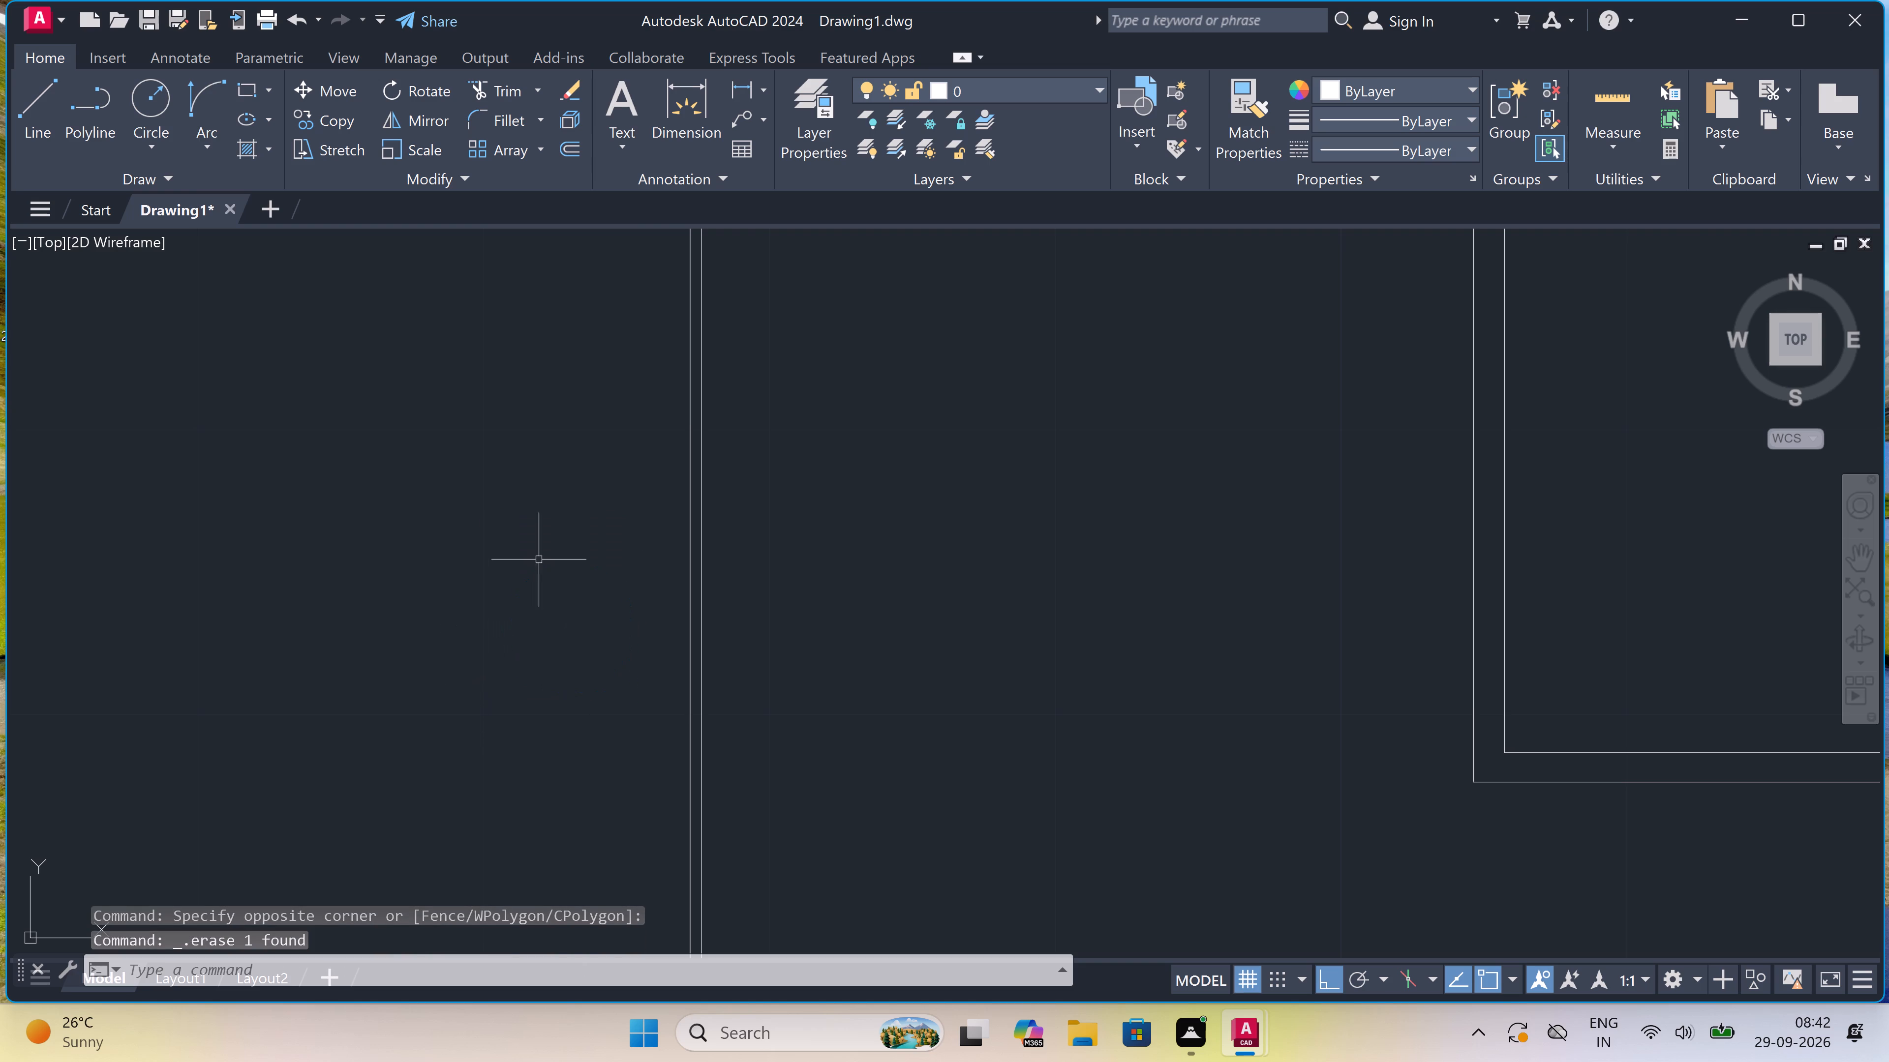
pyautogui.scroll(-6, 604, 548)
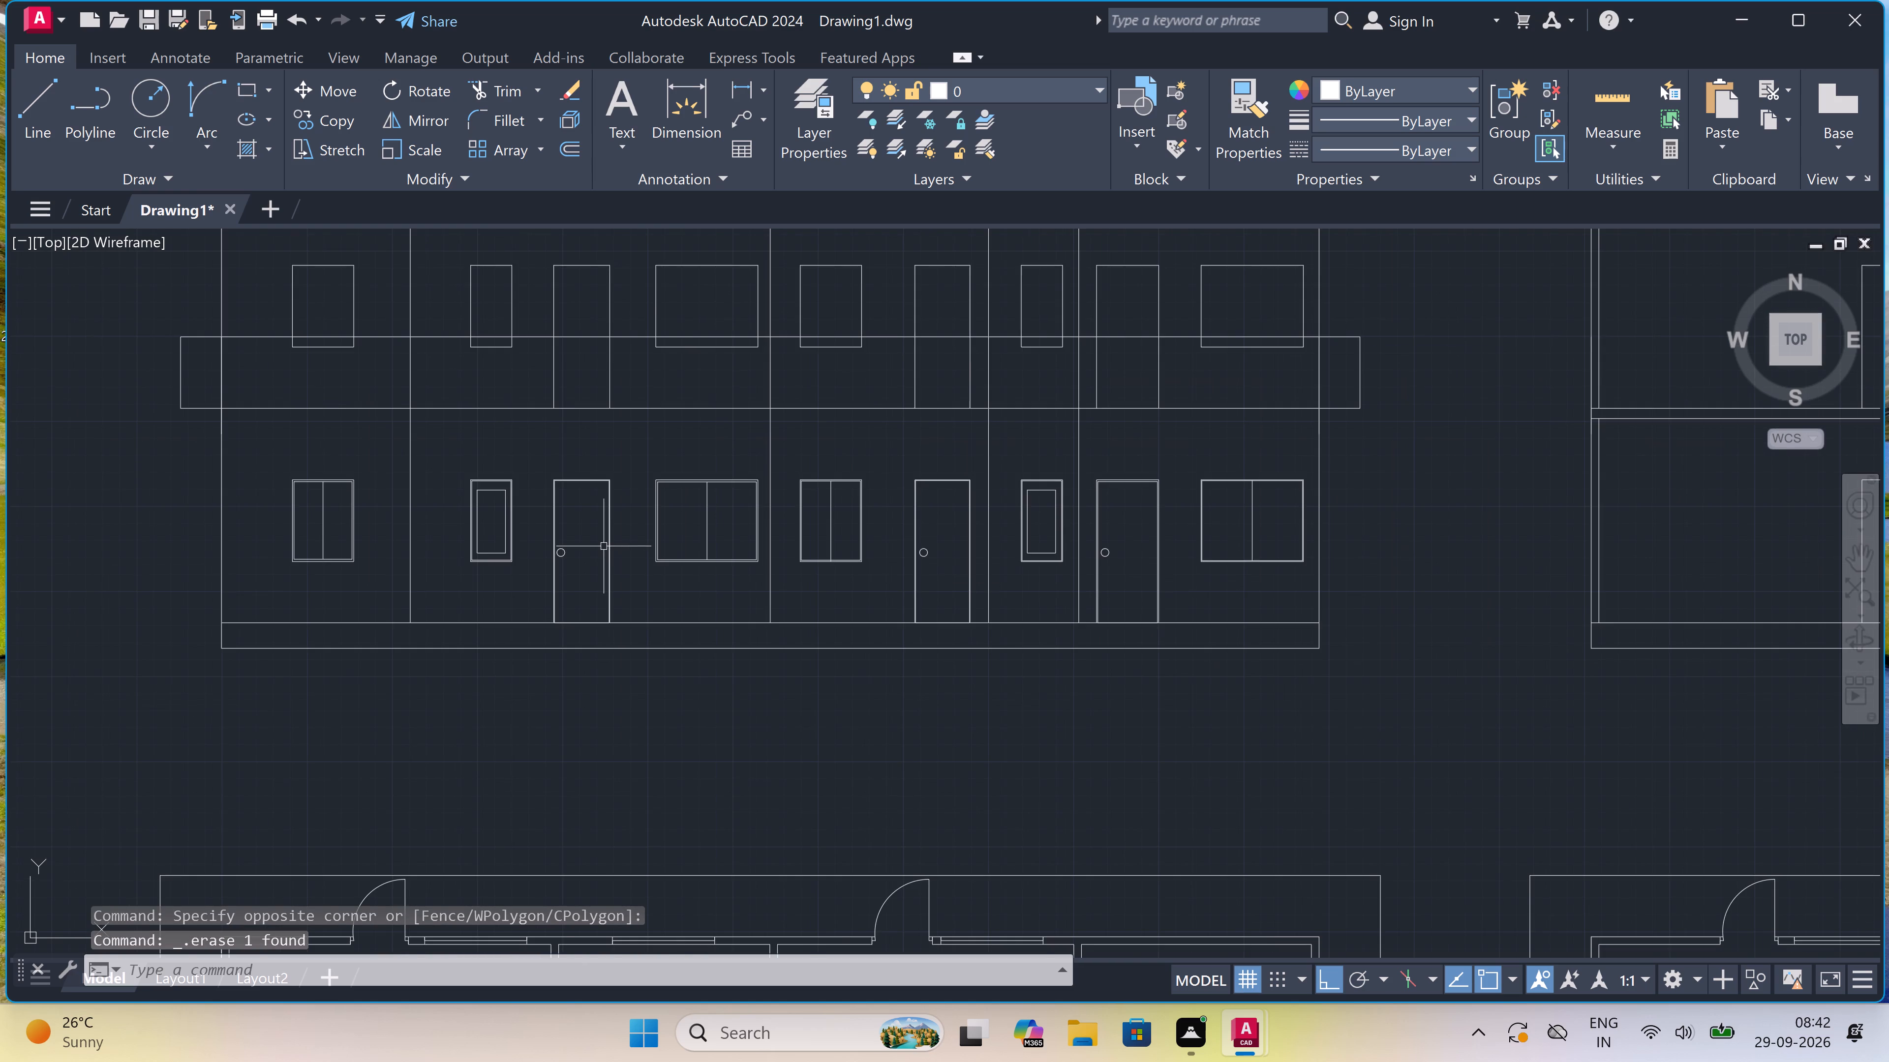
pyautogui.scroll(-2, 604, 546)
pyautogui.scroll(1, 580, 547)
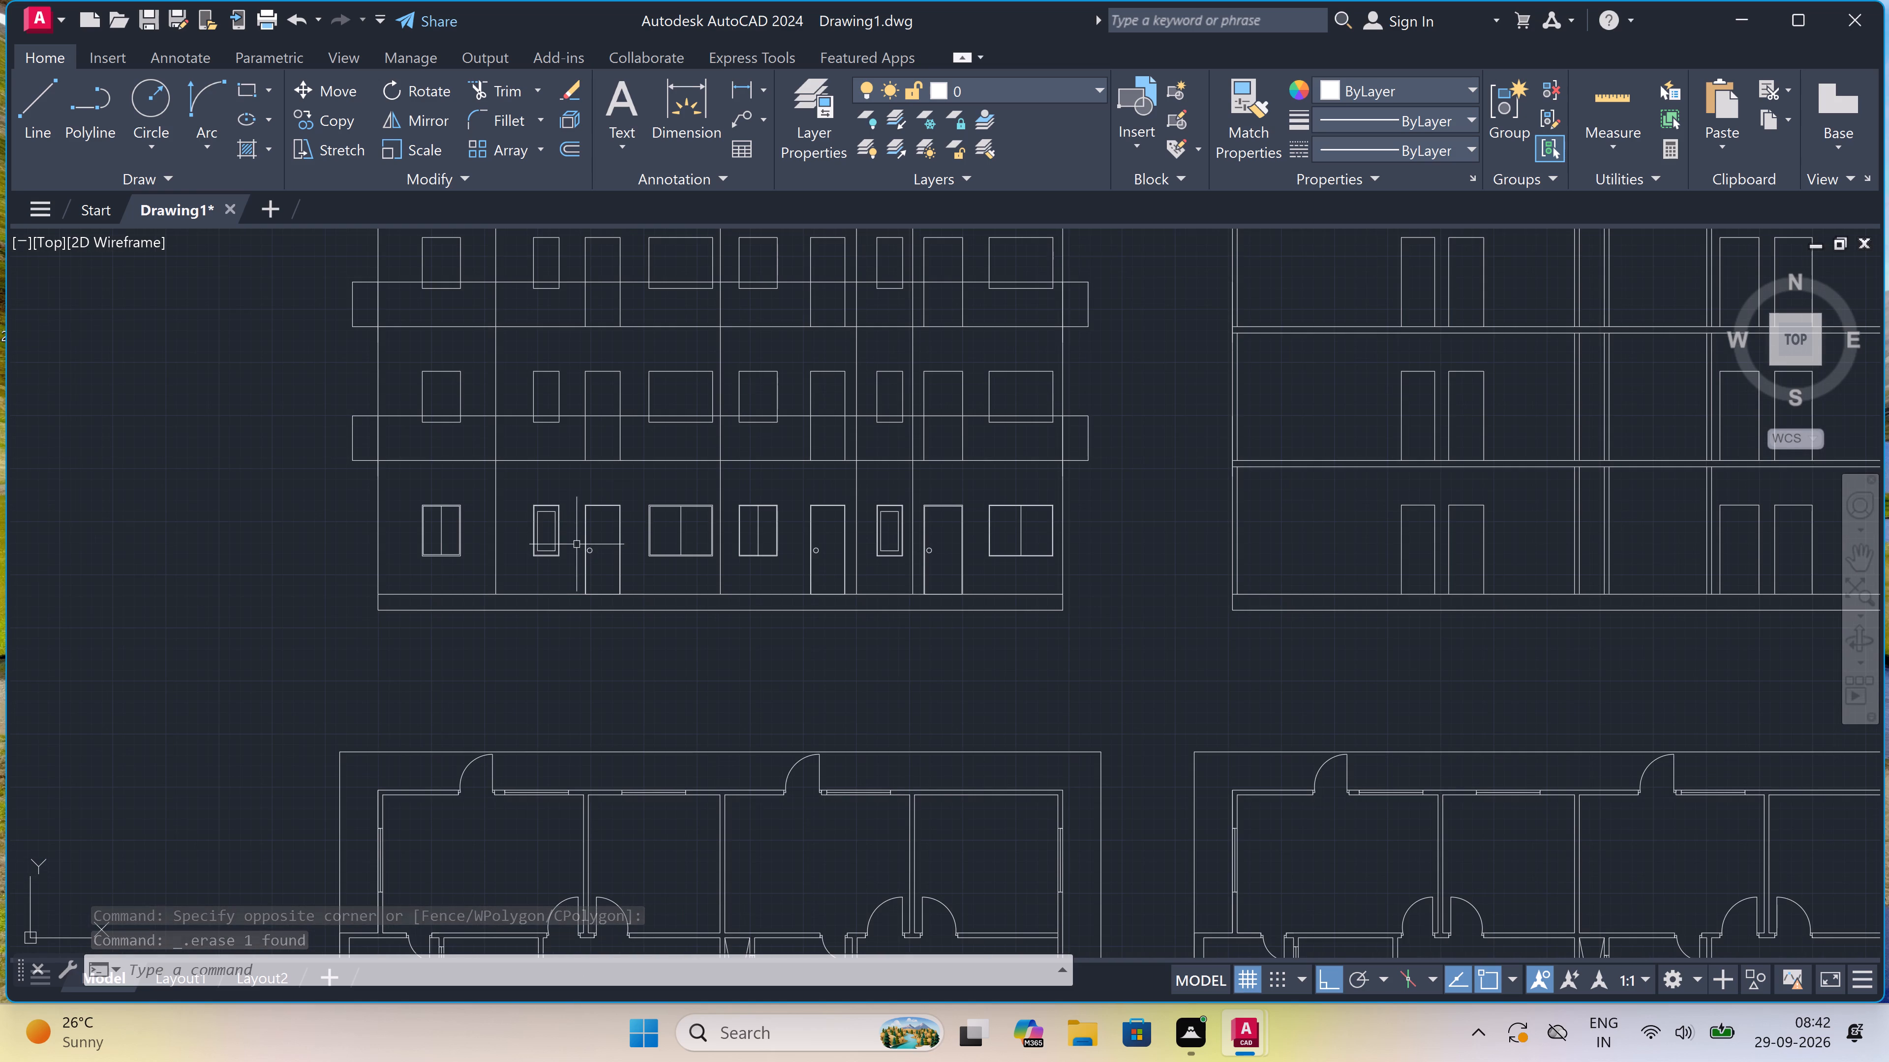
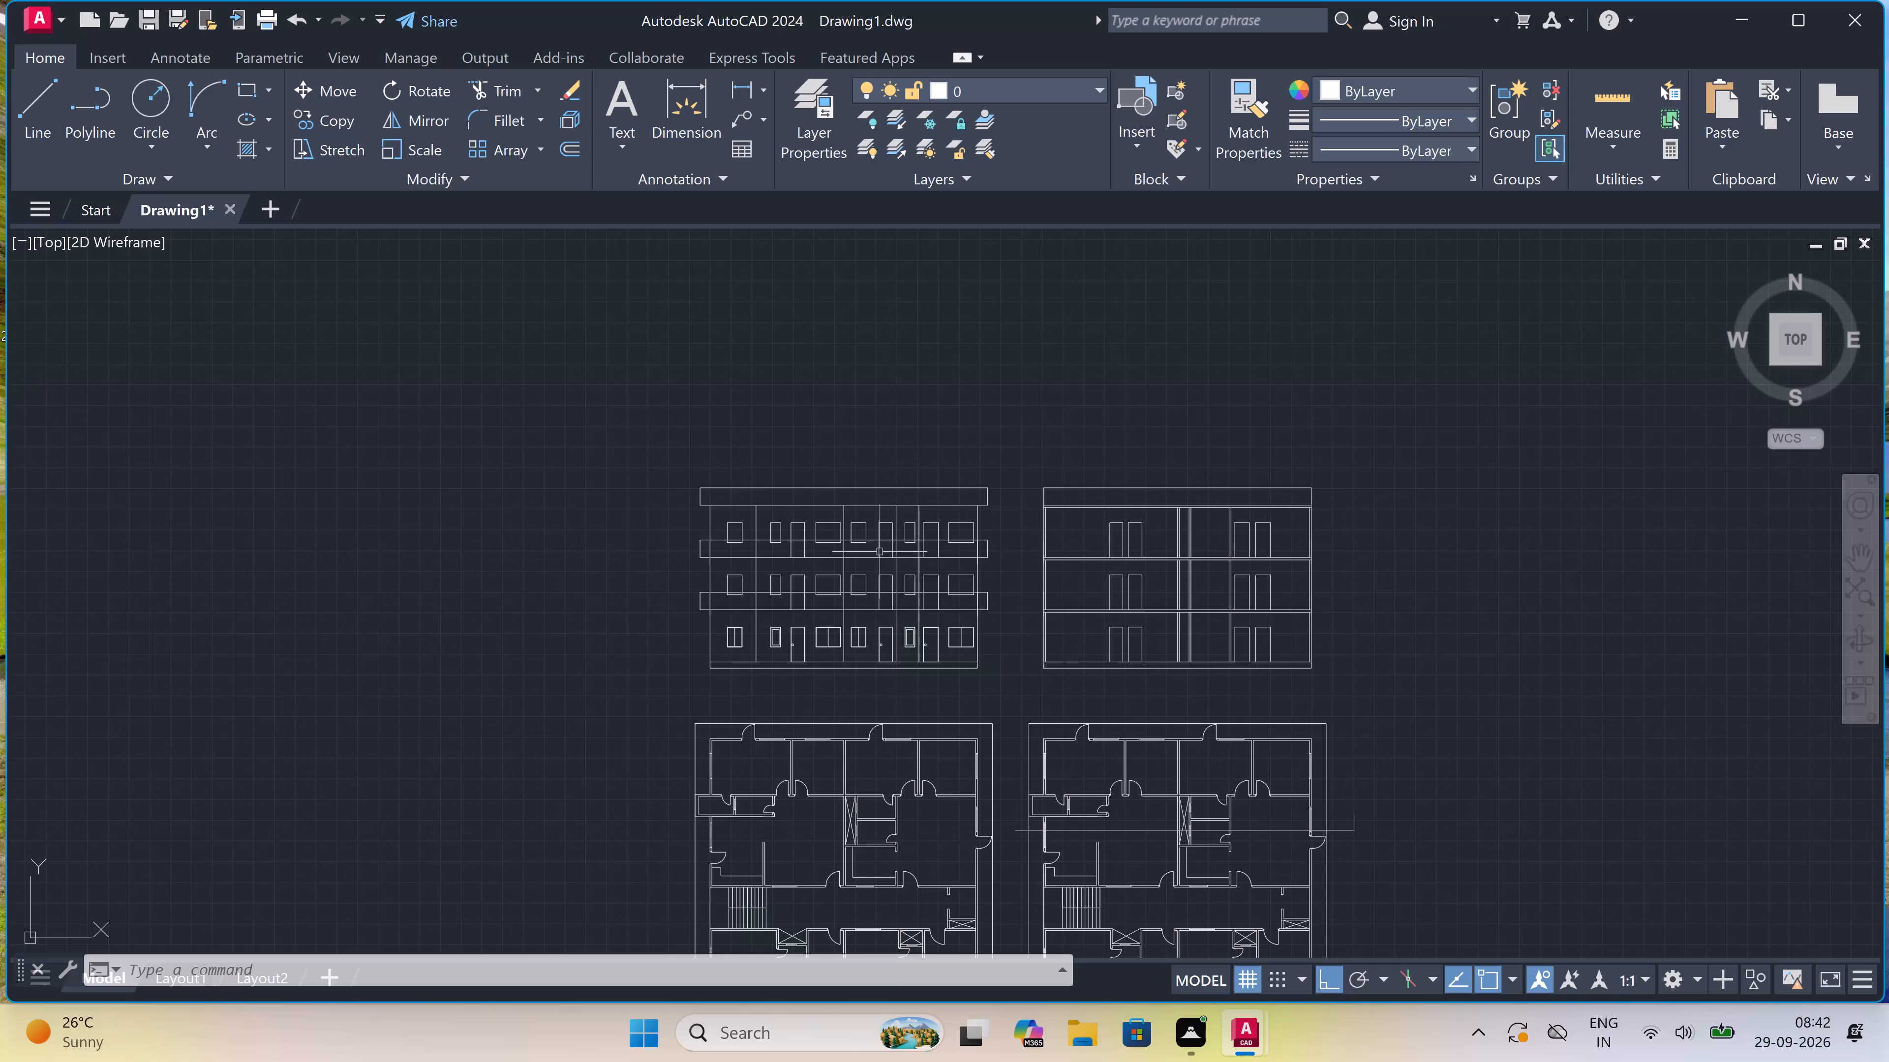
# Copy all ground-storey windows and doors, with their frames and knobs, straight up onto the middle storey's openings, using the first door's top-left corner as base point.
pyautogui.scroll(3, 946, 659)
pyautogui.scroll(1, 996, 565)
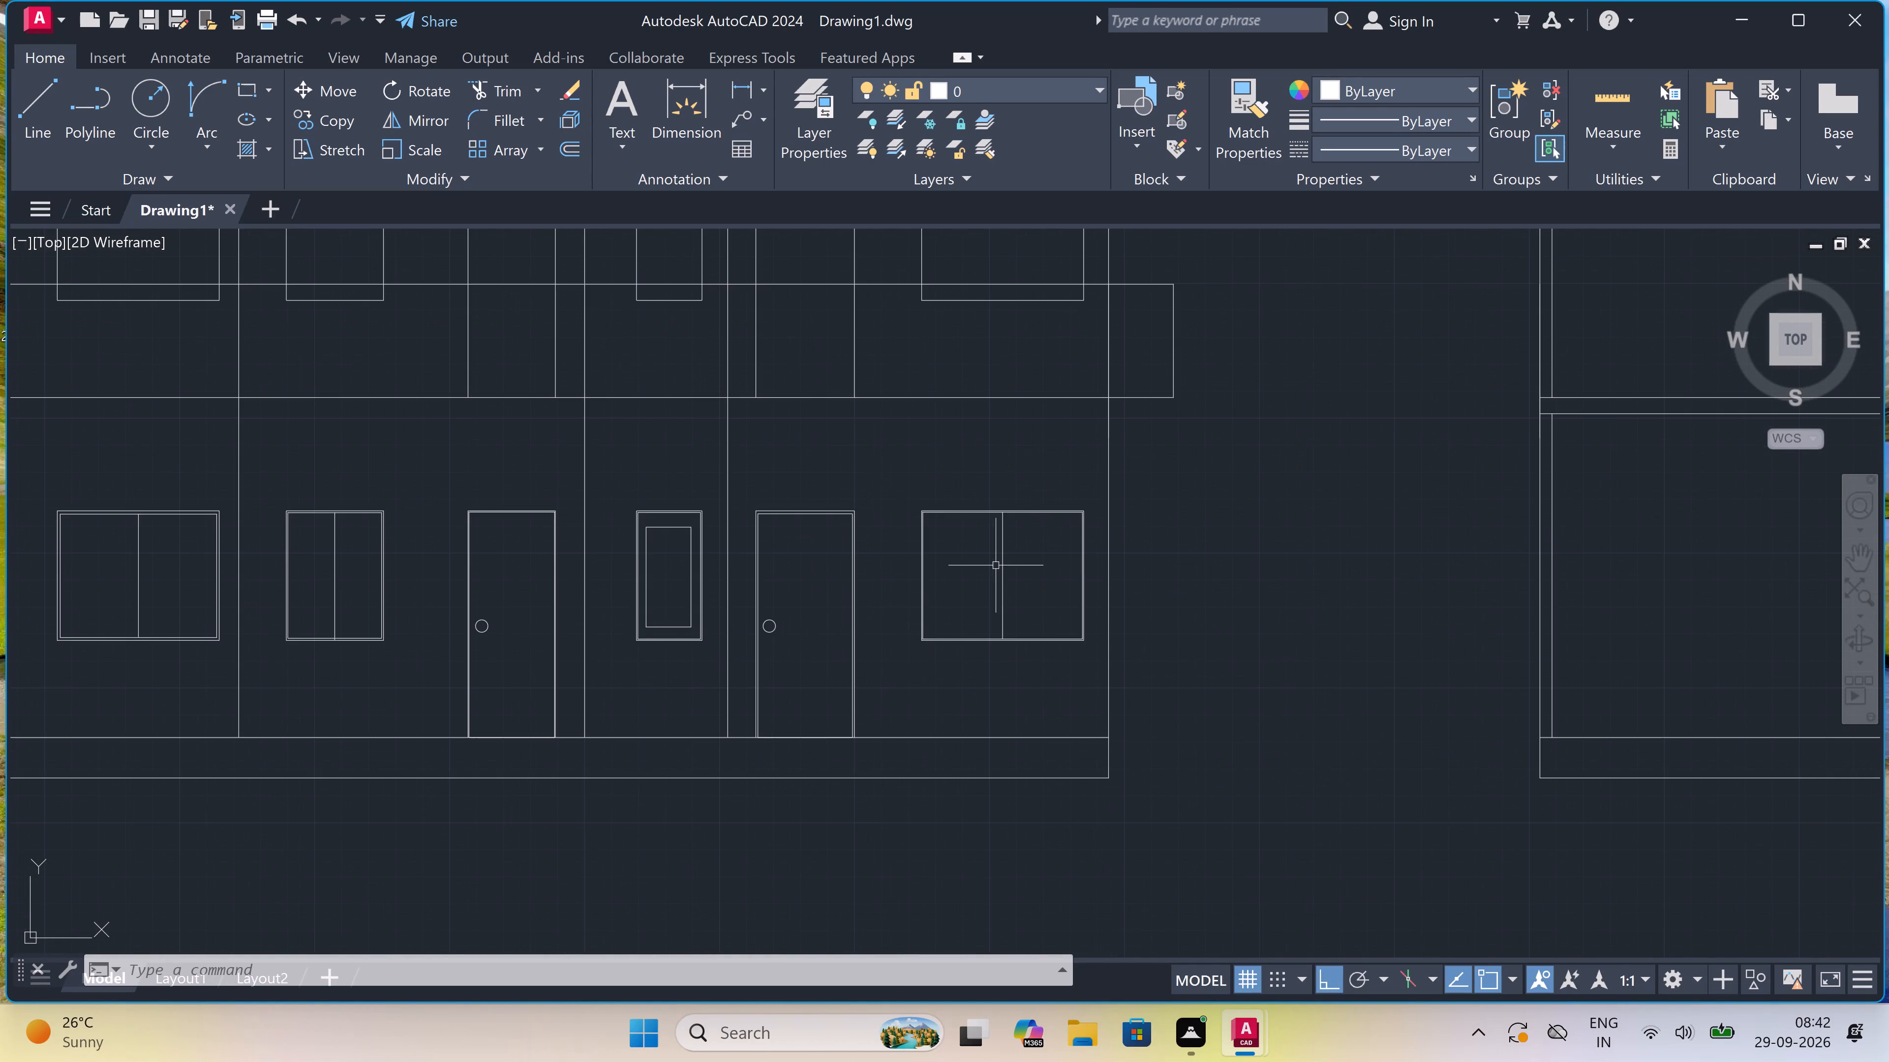
pyautogui.scroll(1, 1053, 504)
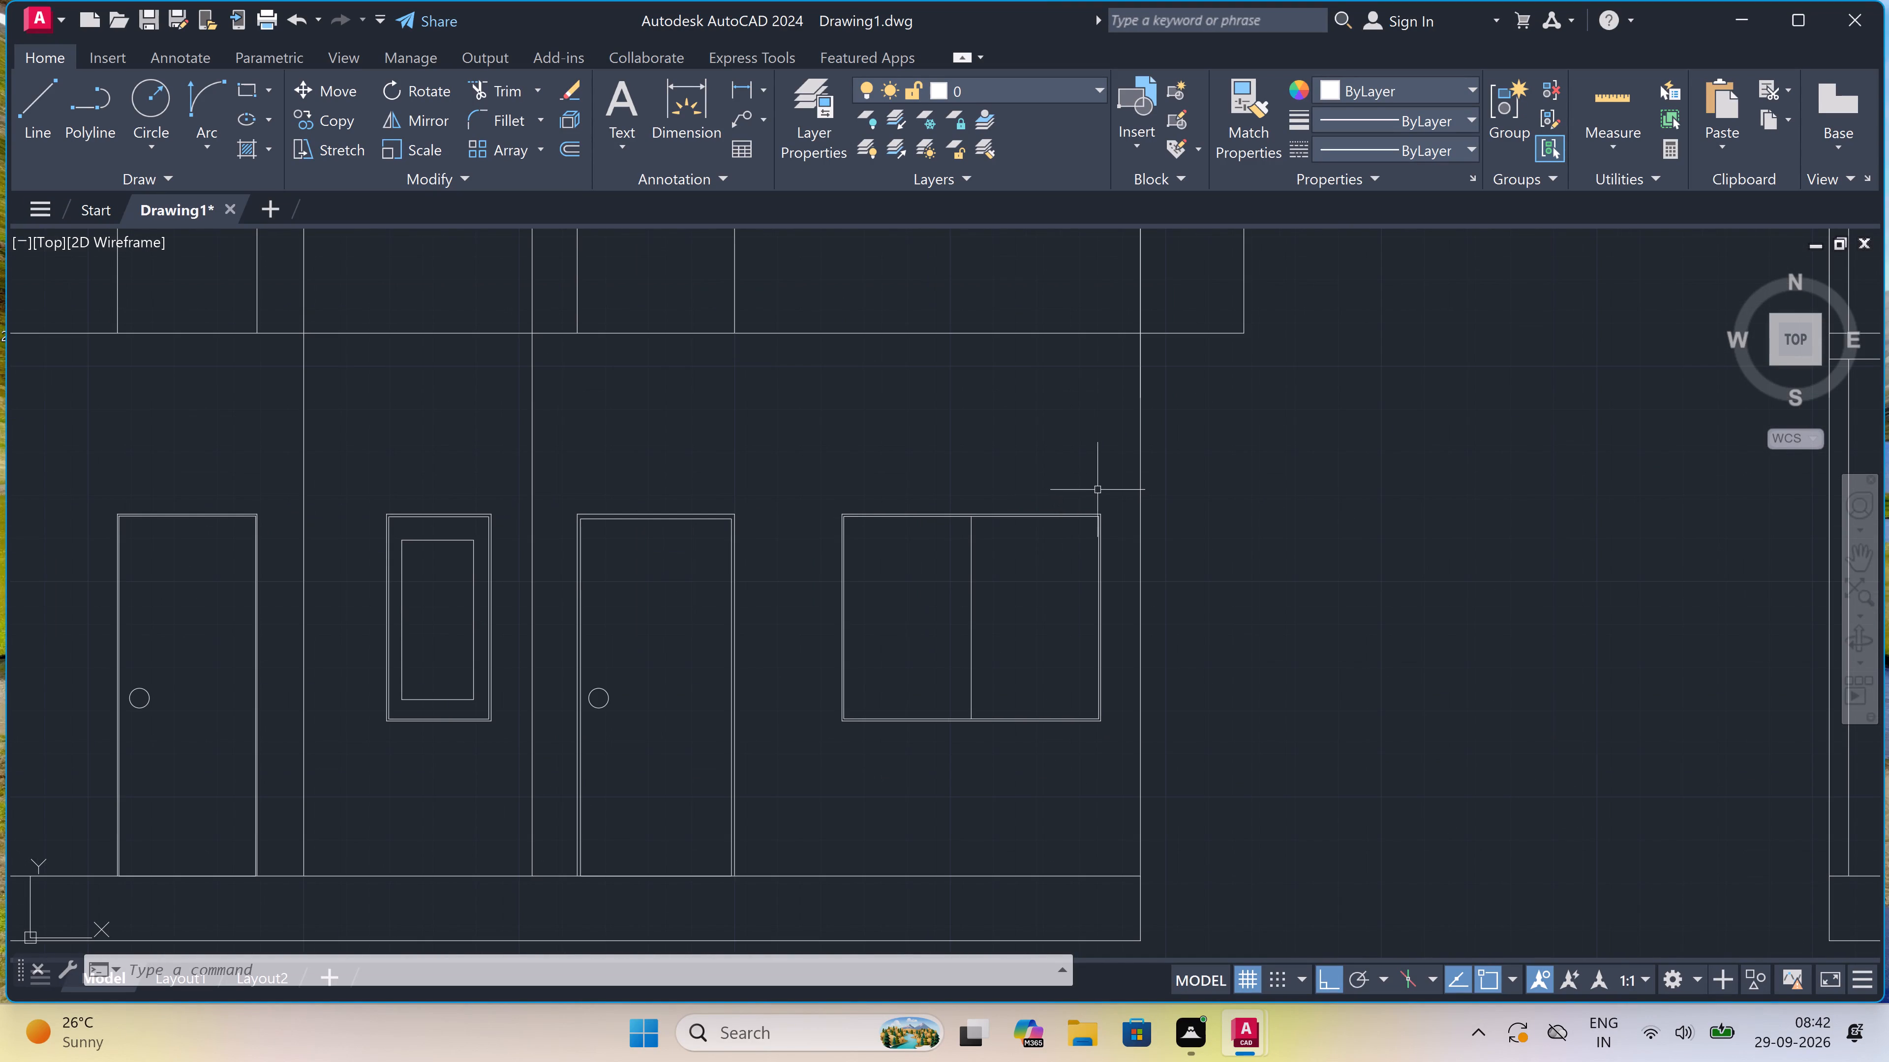
pyautogui.click(1120, 491)
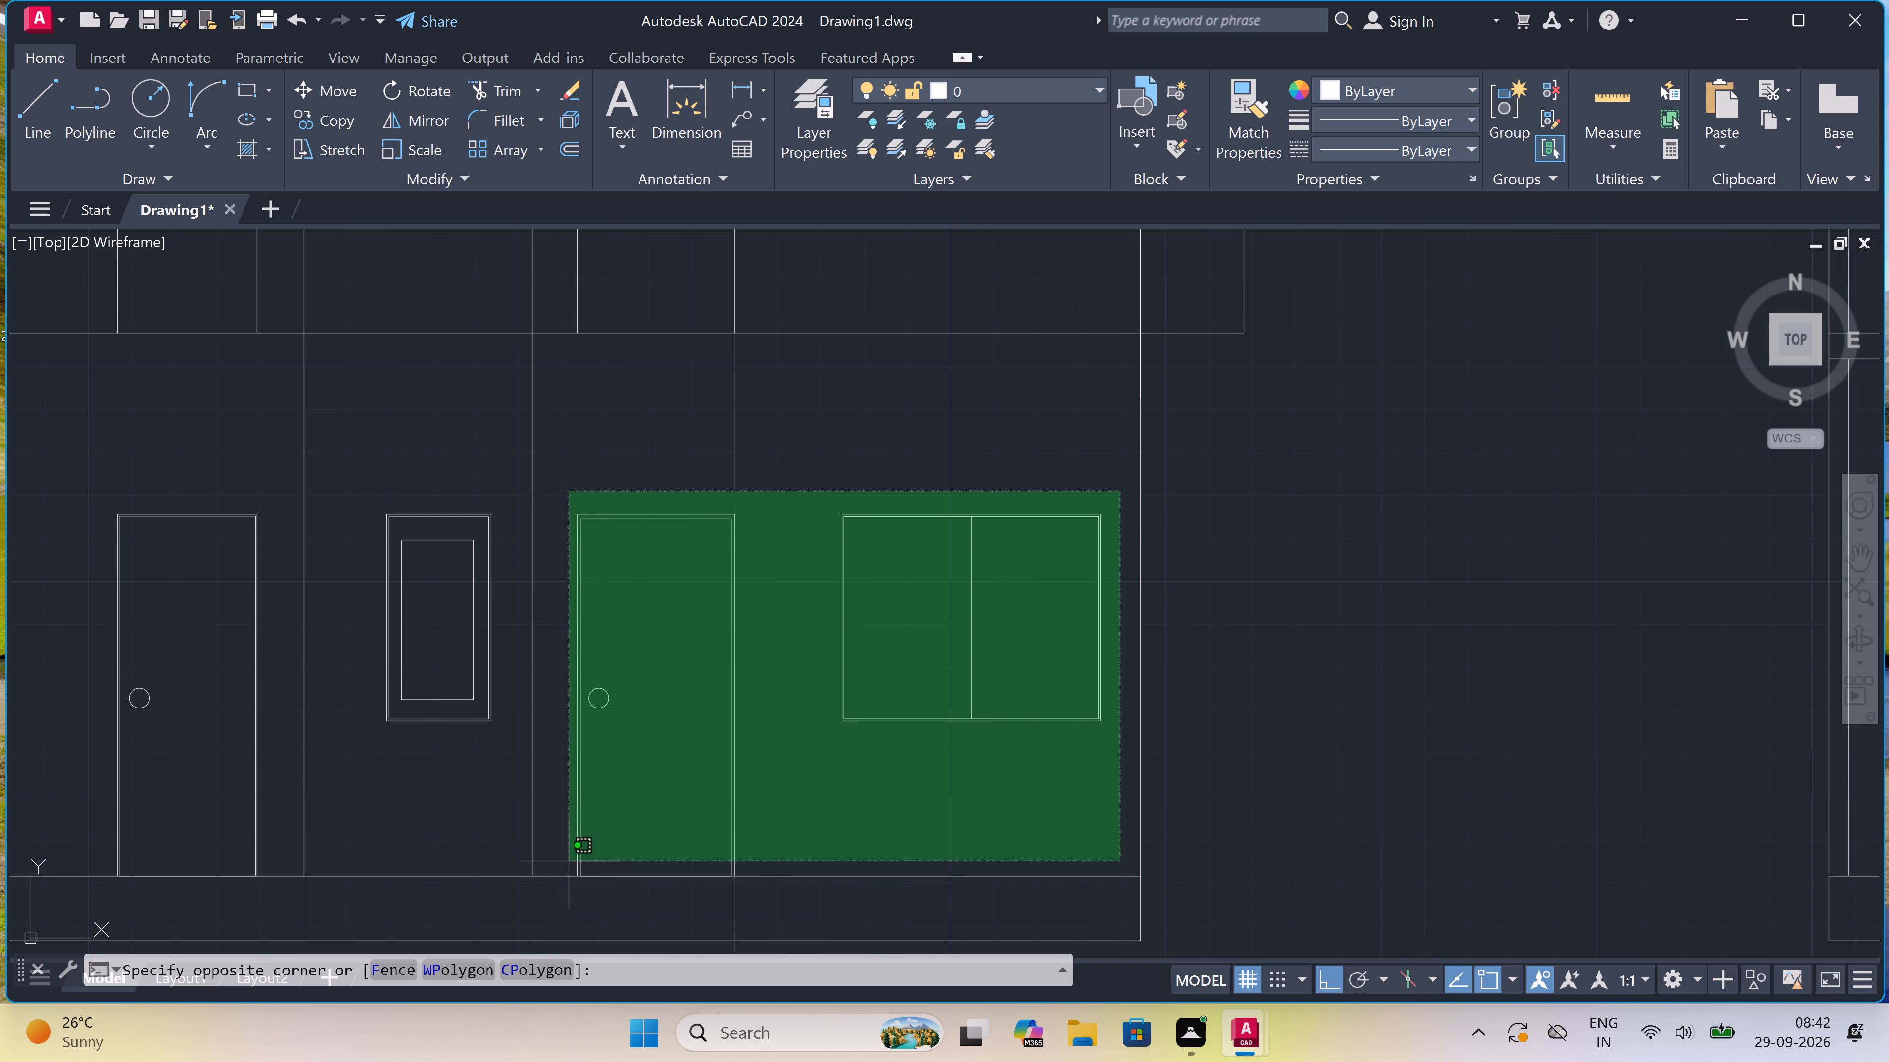
pyautogui.click(563, 852)
pyautogui.scroll(-3, 563, 852)
pyautogui.scroll(2, 402, 857)
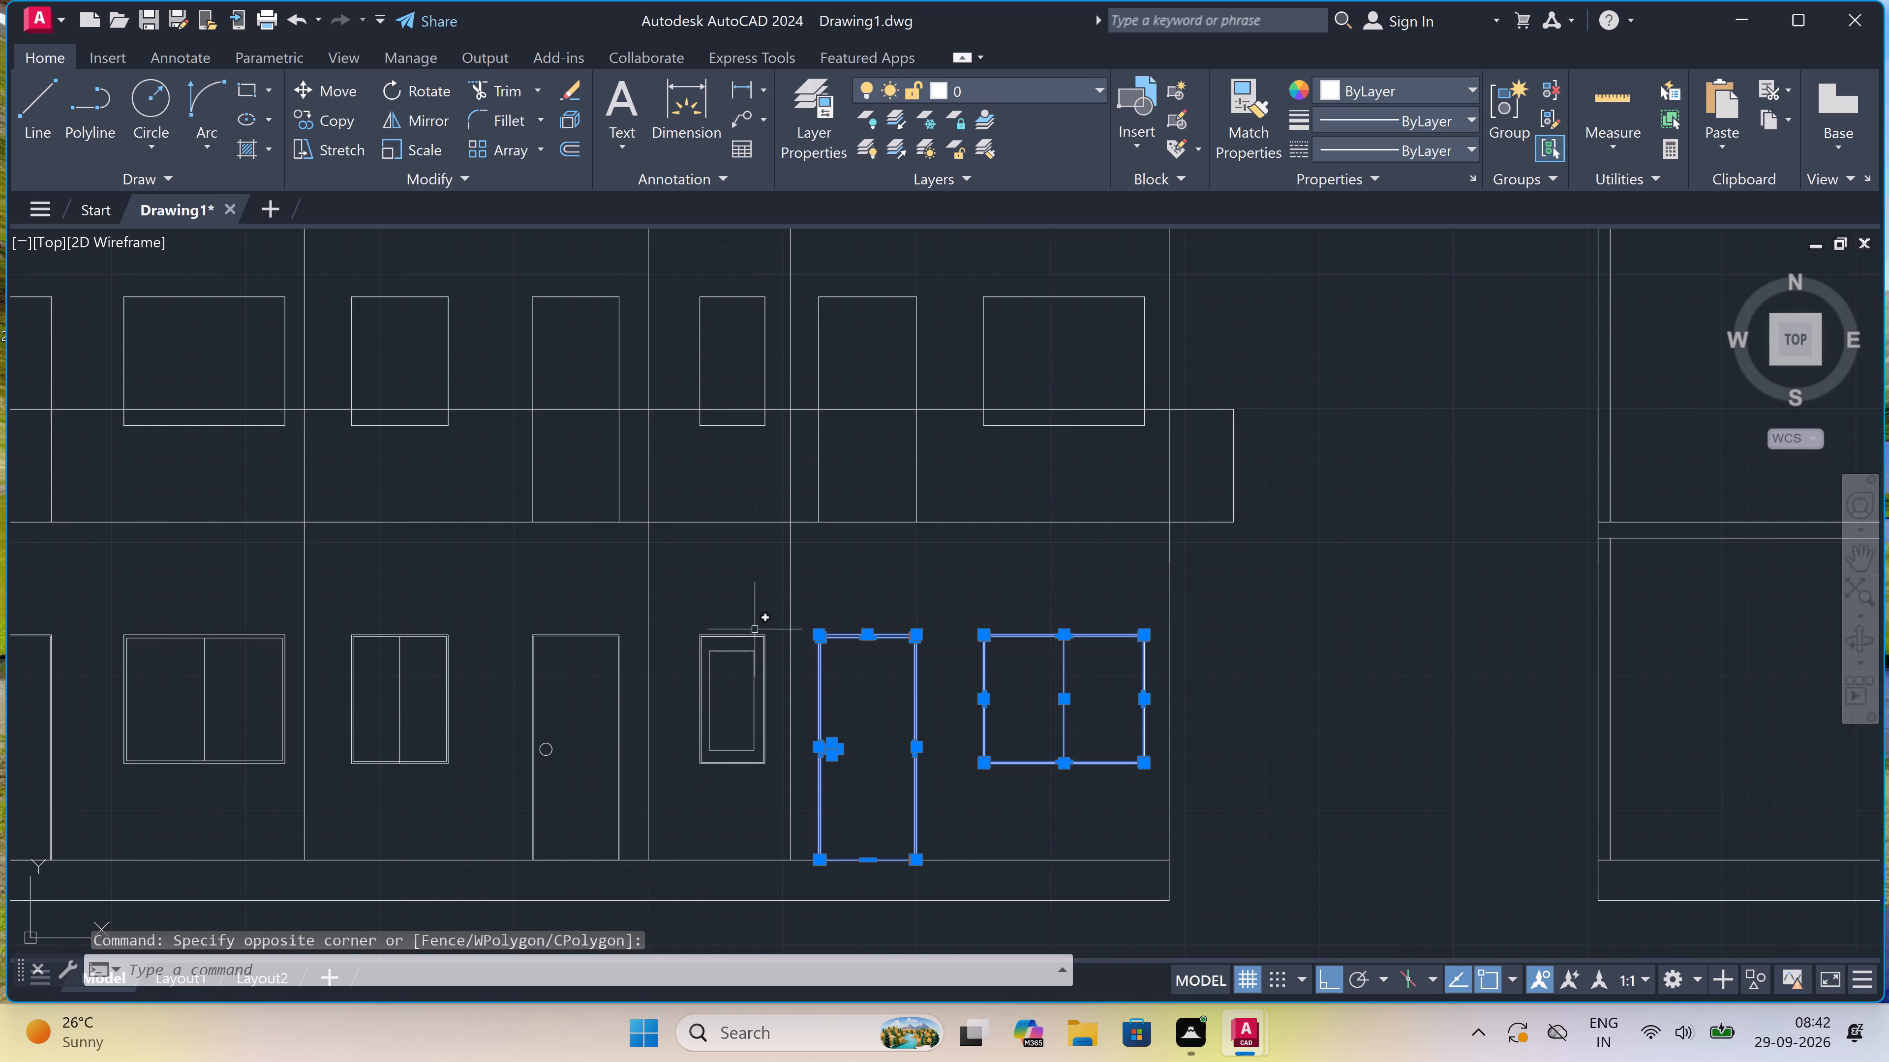
pyautogui.click(774, 614)
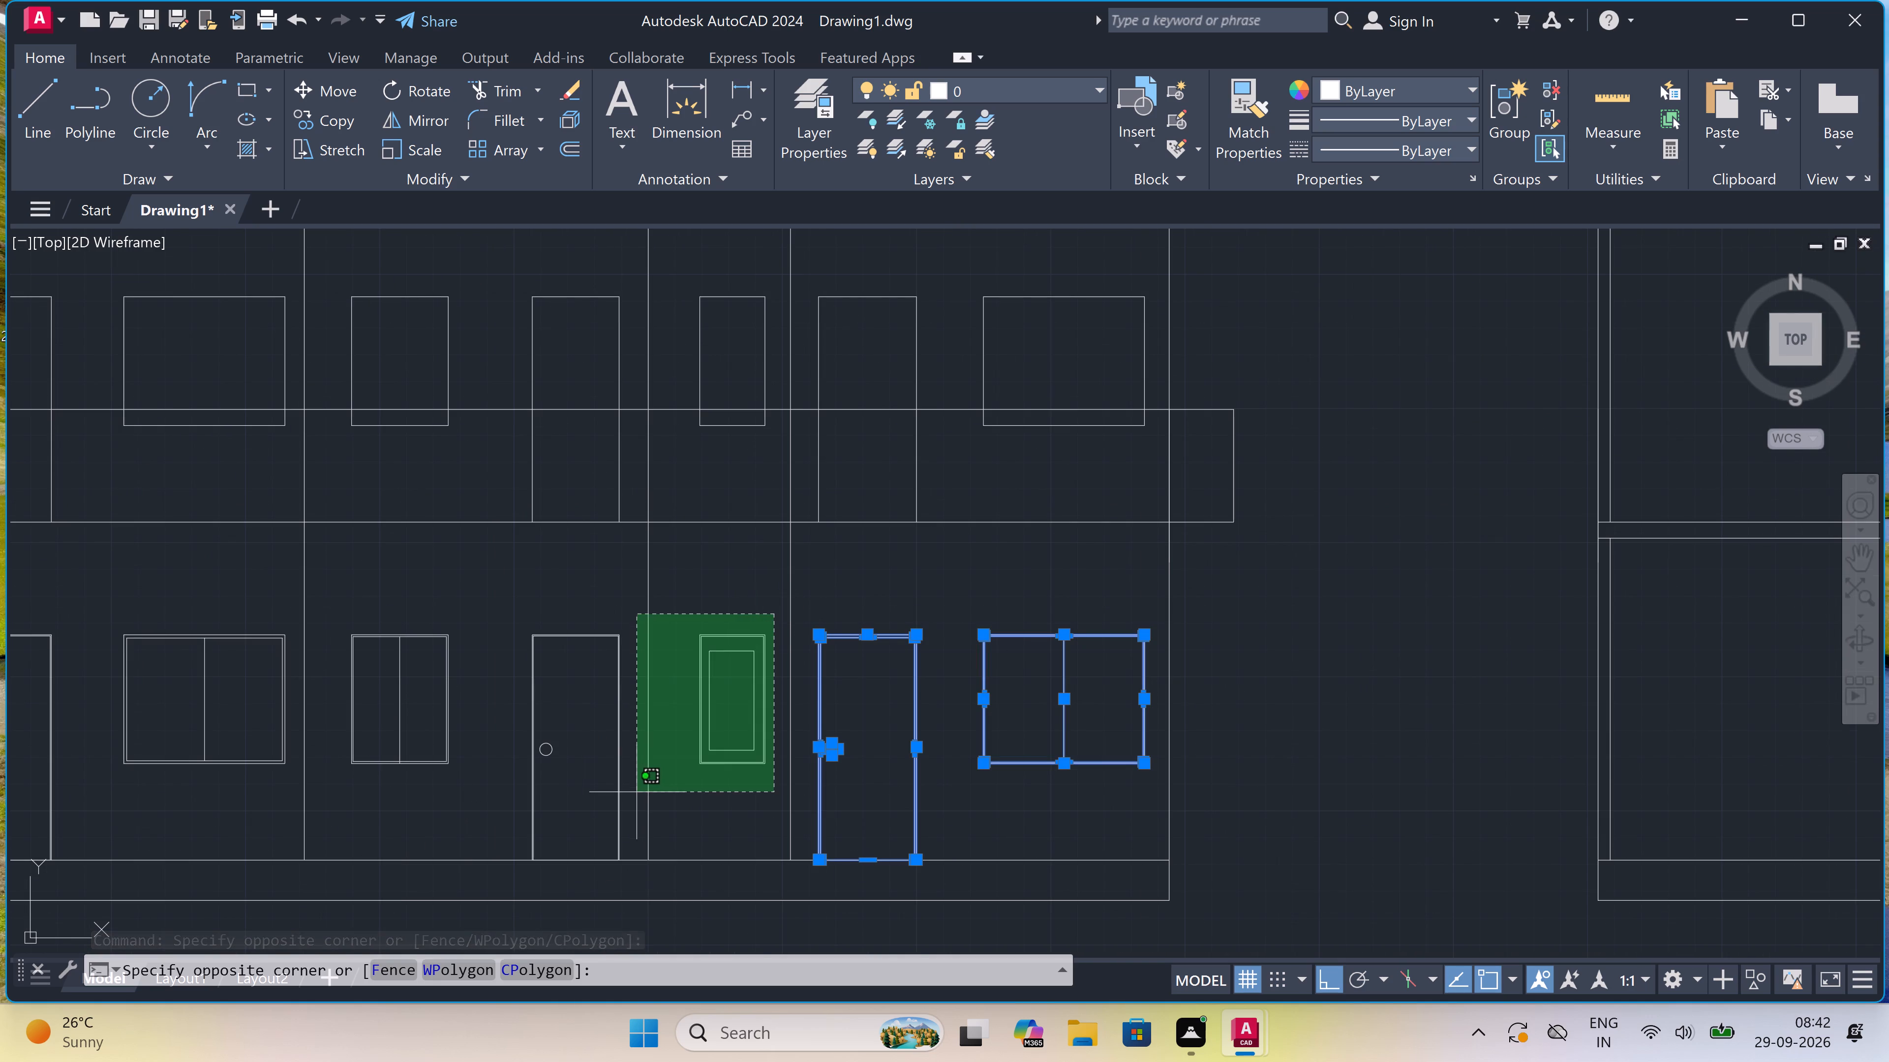
pyautogui.click(687, 796)
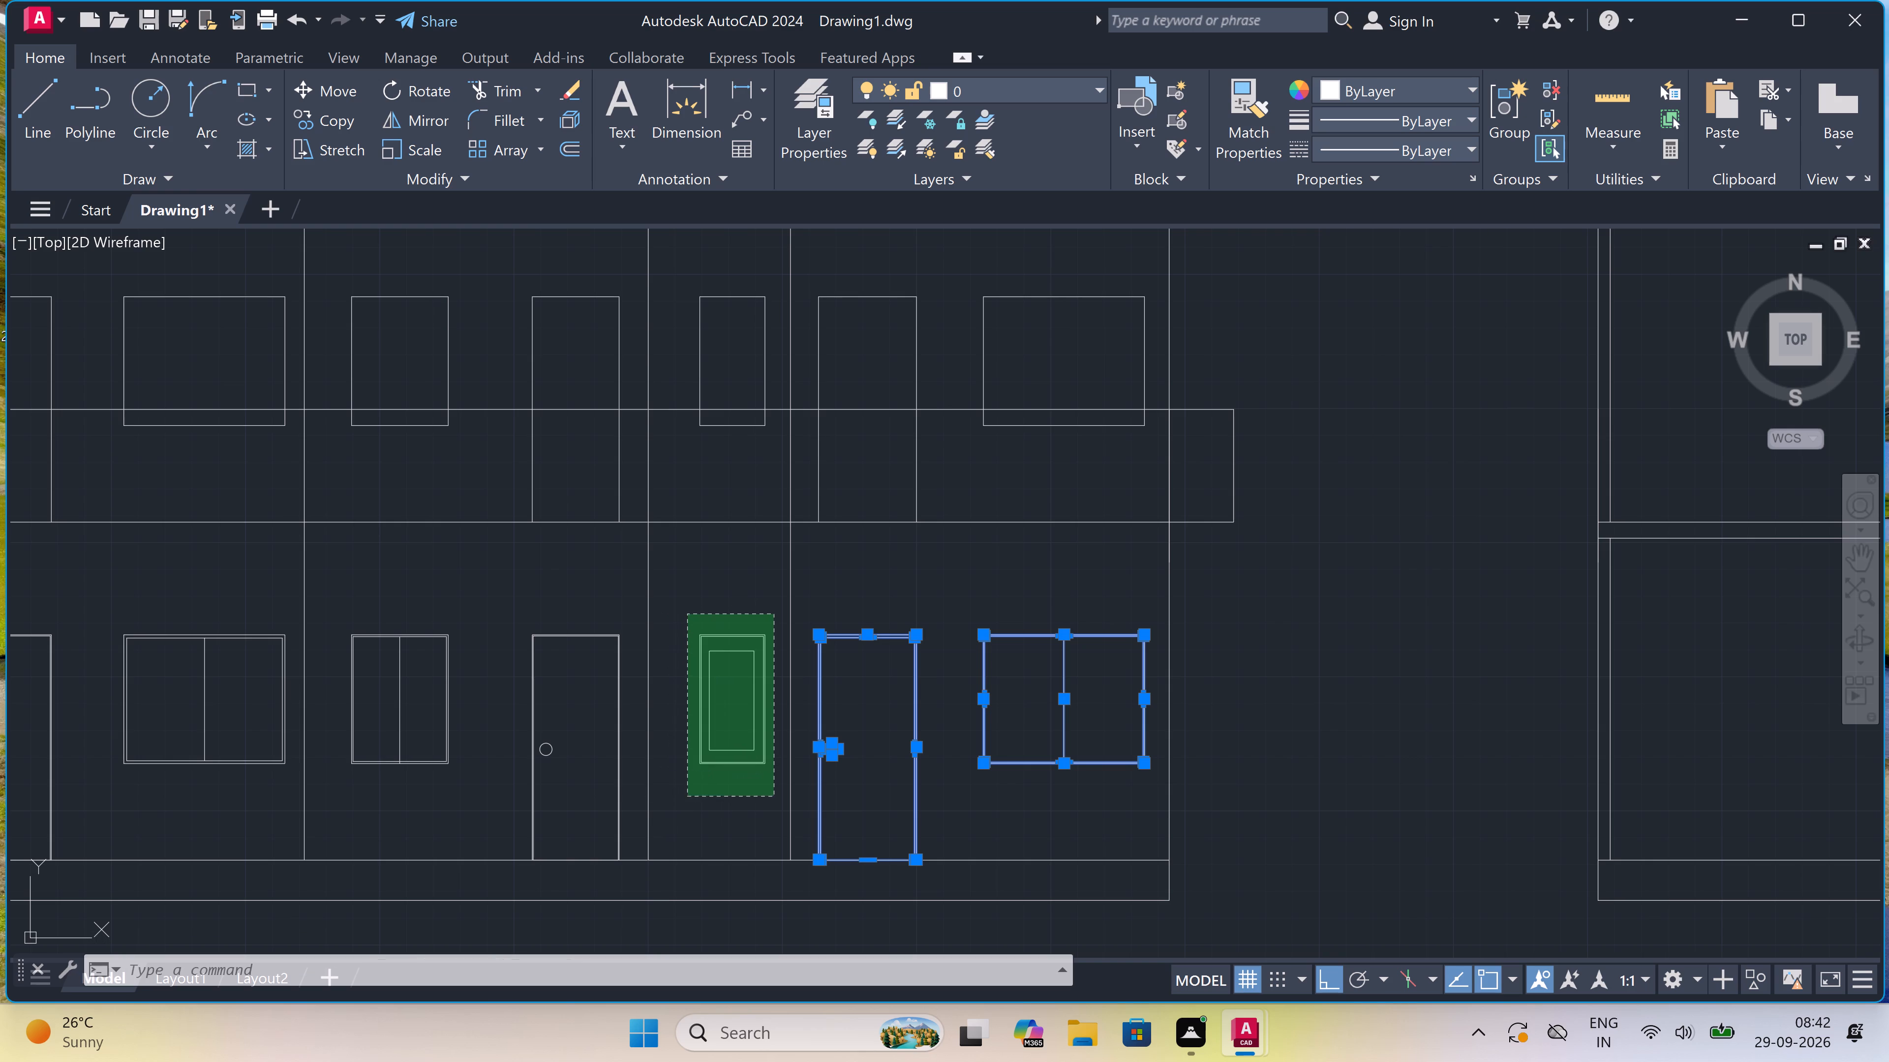
pyautogui.scroll(-3, 687, 795)
pyautogui.scroll(2, 665, 791)
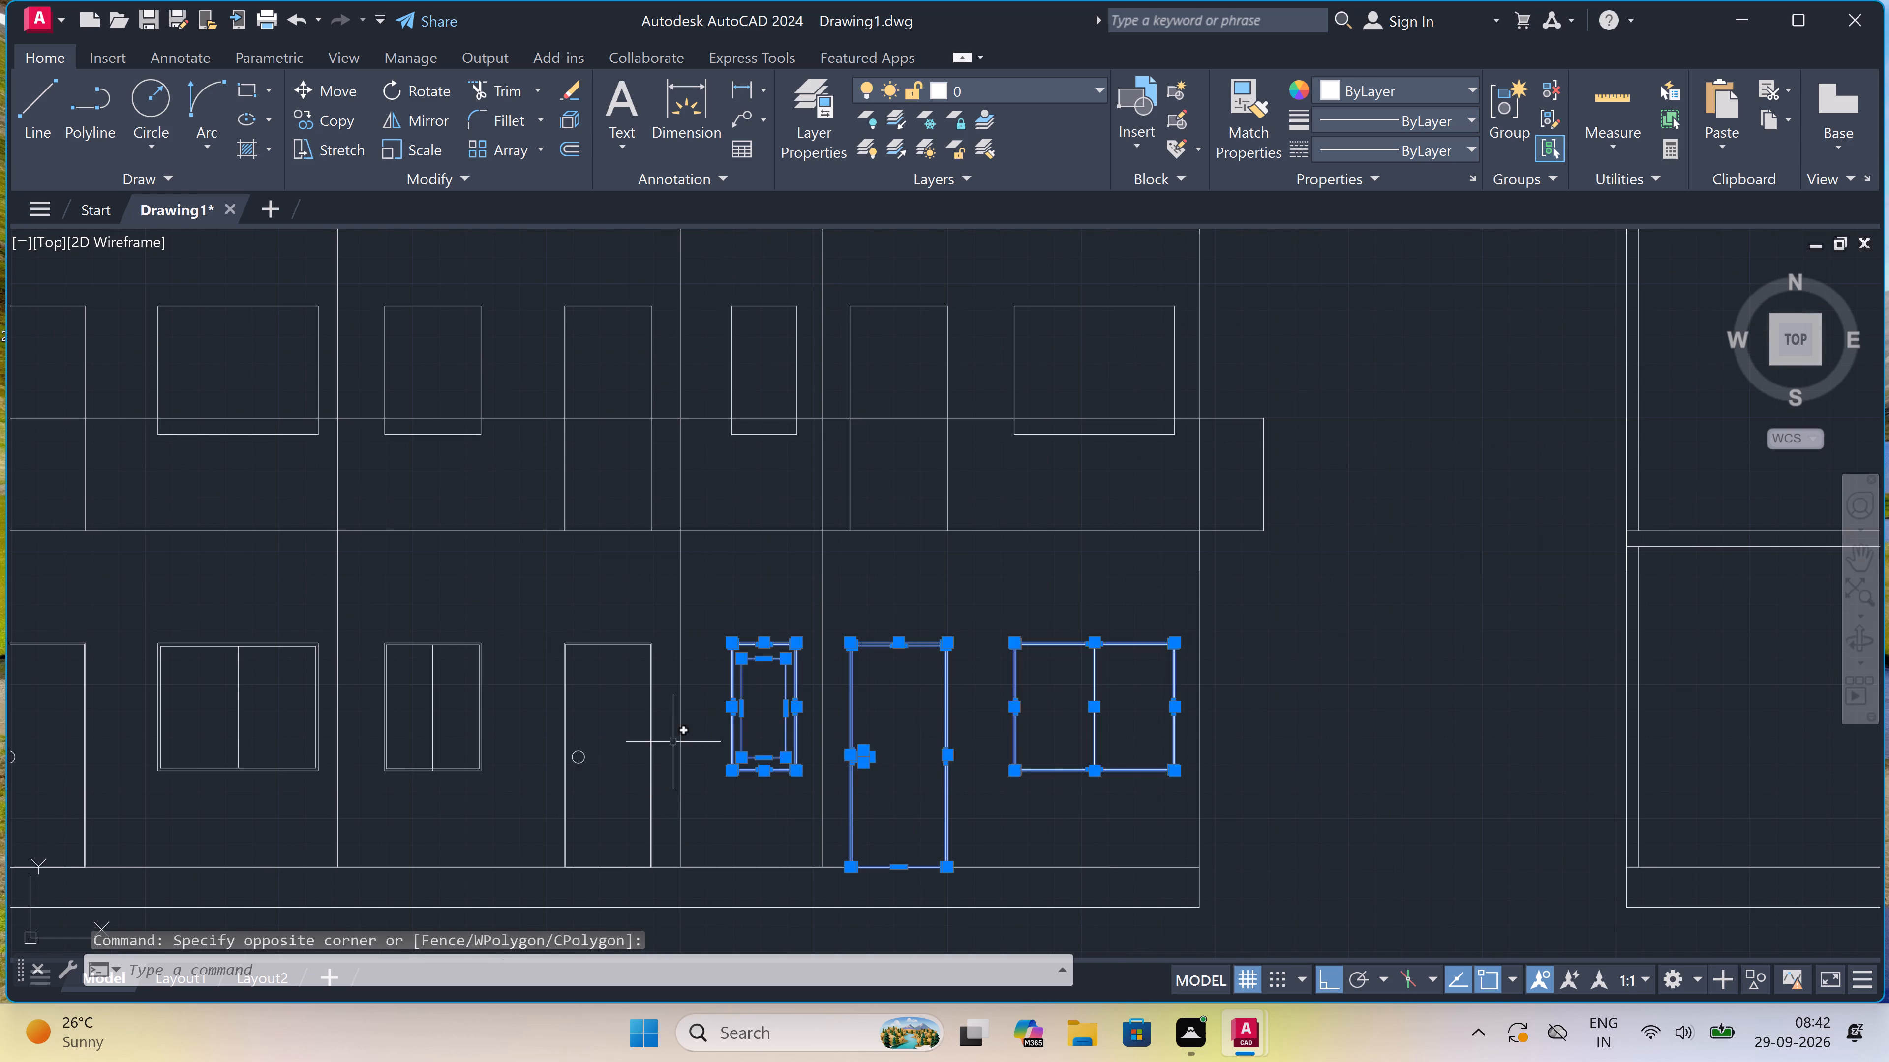
pyautogui.click(664, 589)
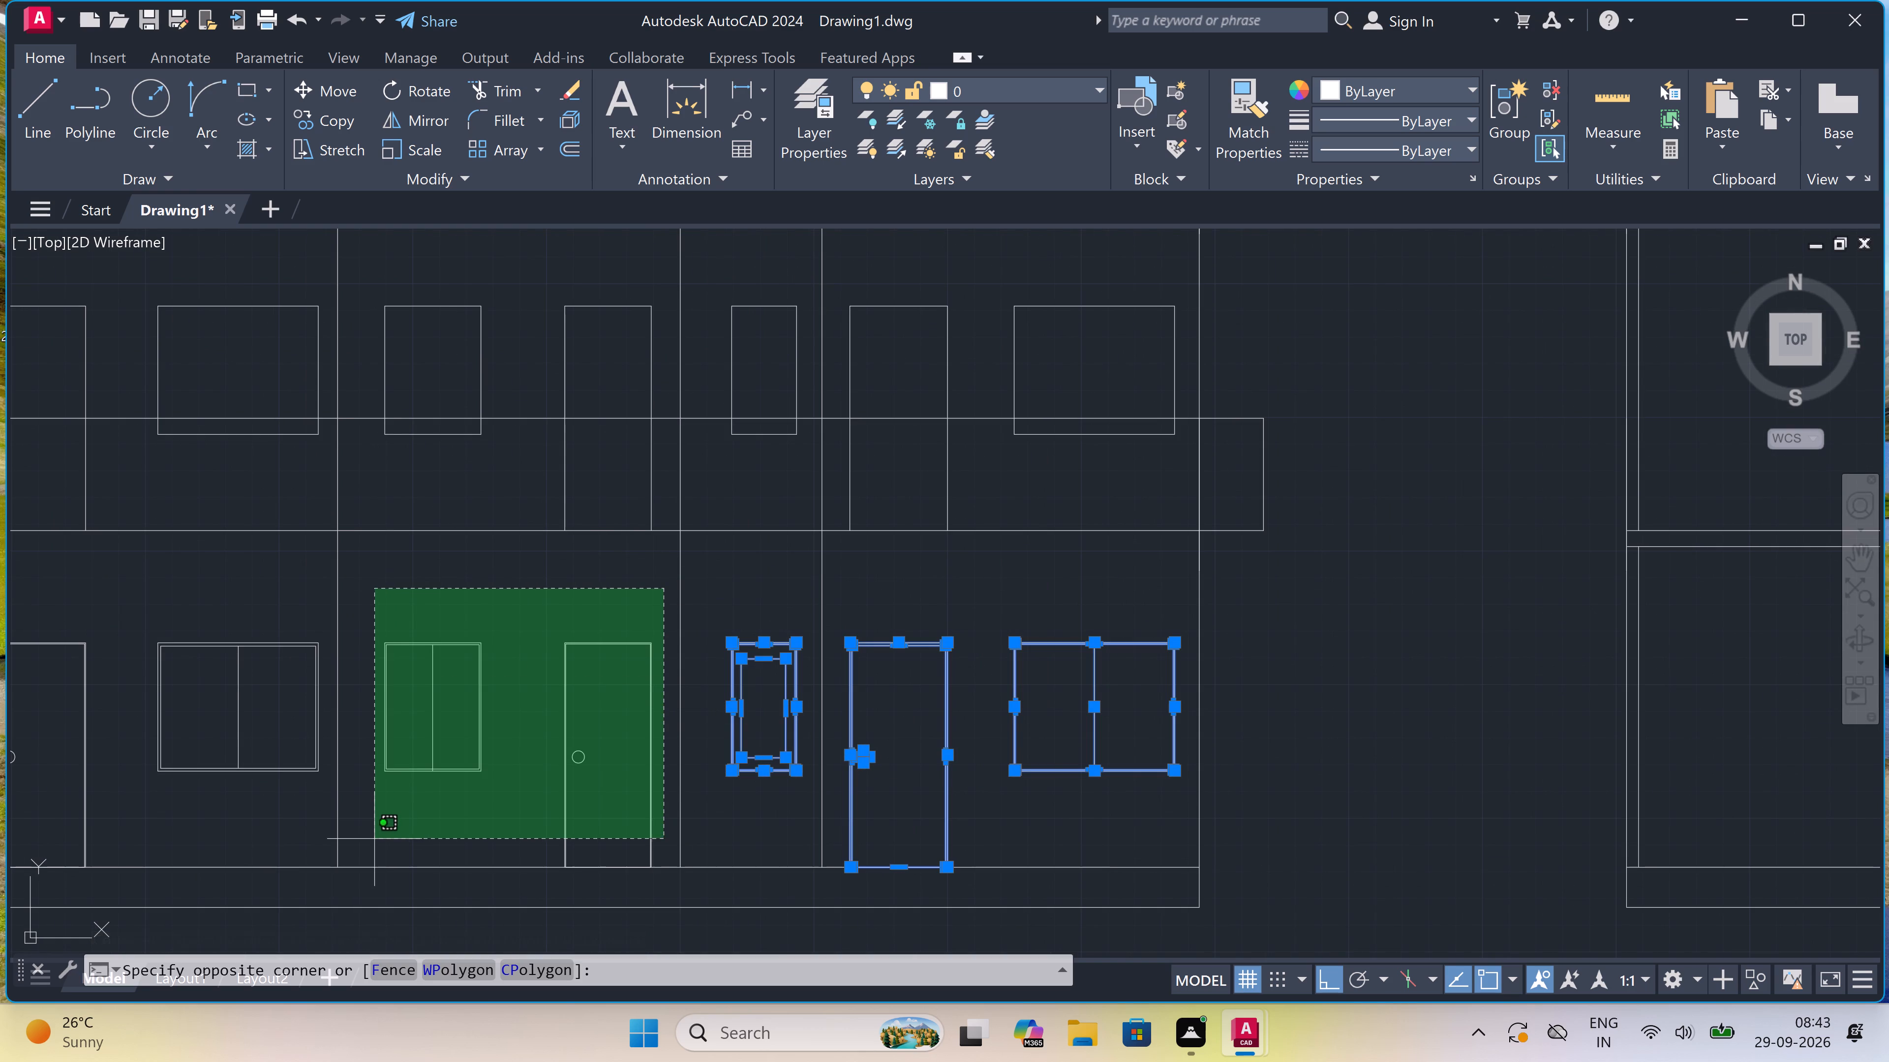
pyautogui.click(366, 845)
pyautogui.scroll(-3, 787, 696)
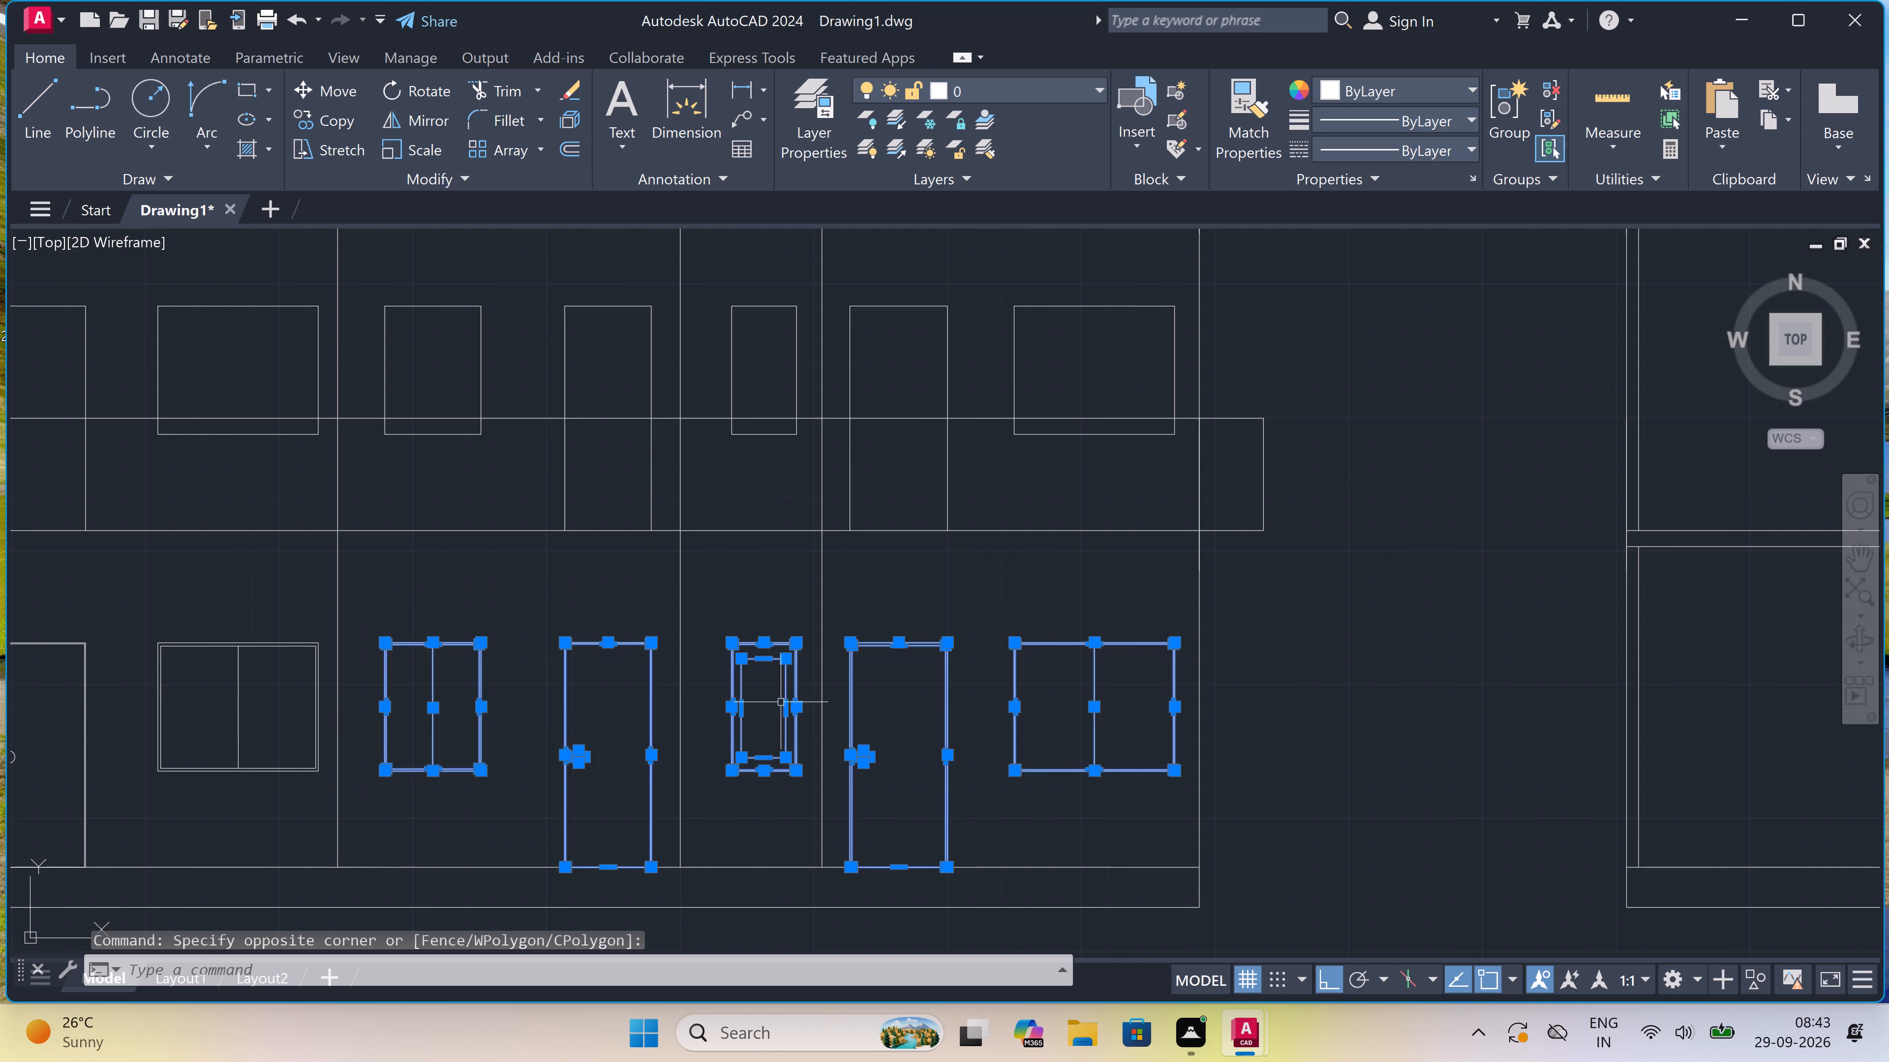
pyautogui.scroll(2, 567, 709)
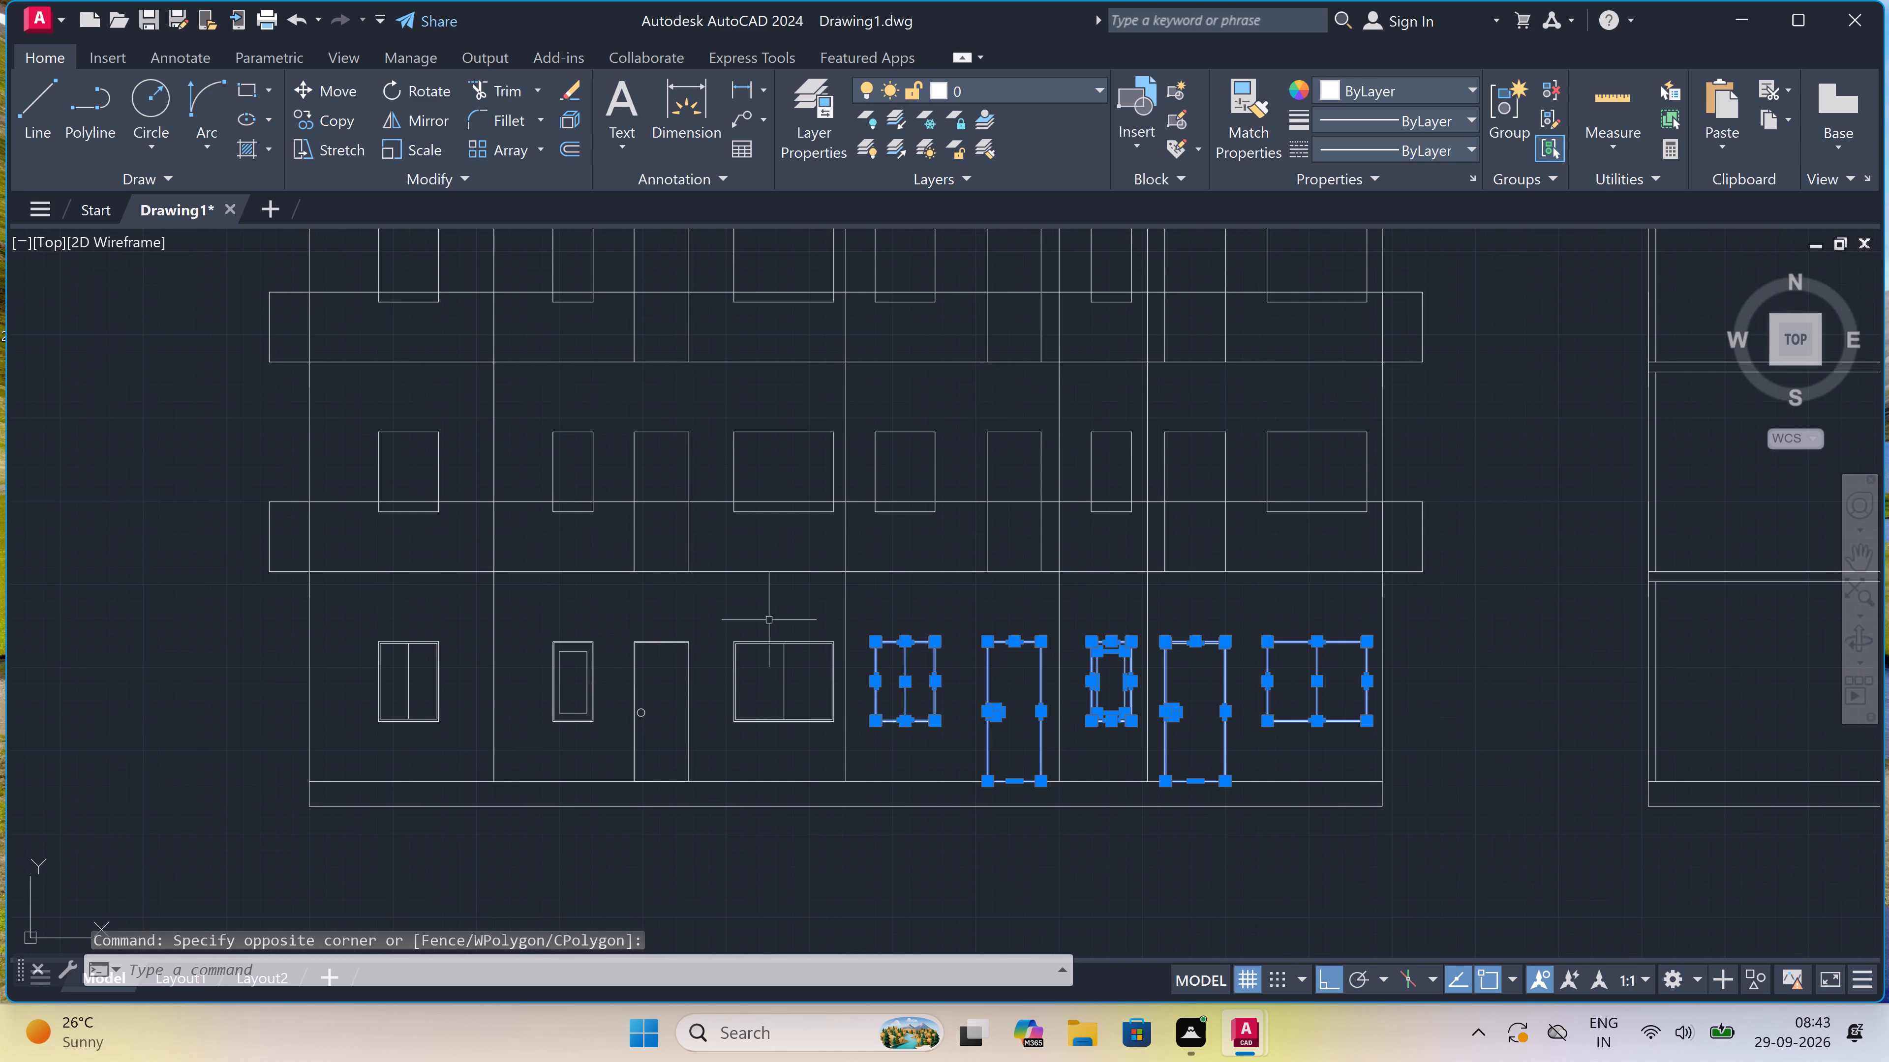
pyautogui.scroll(2, 878, 581)
pyautogui.scroll(-2, 800, 610)
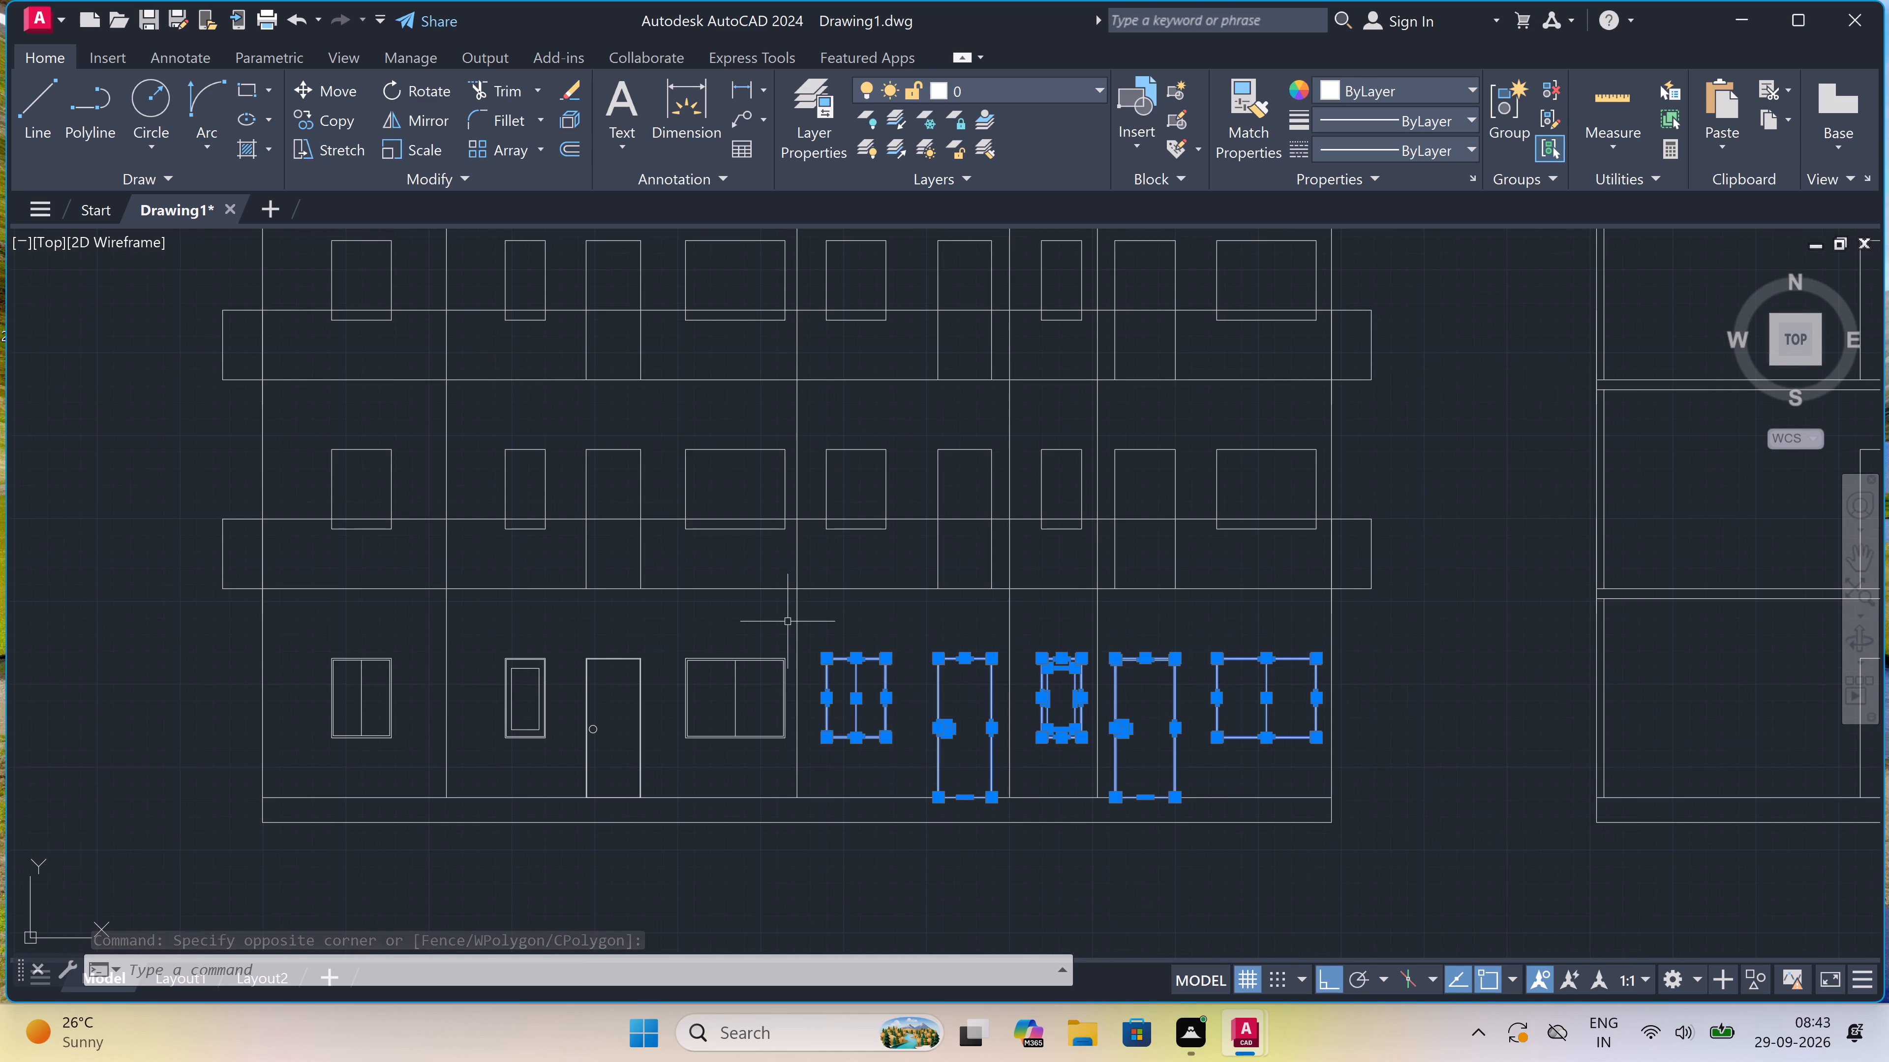
pyautogui.click(789, 621)
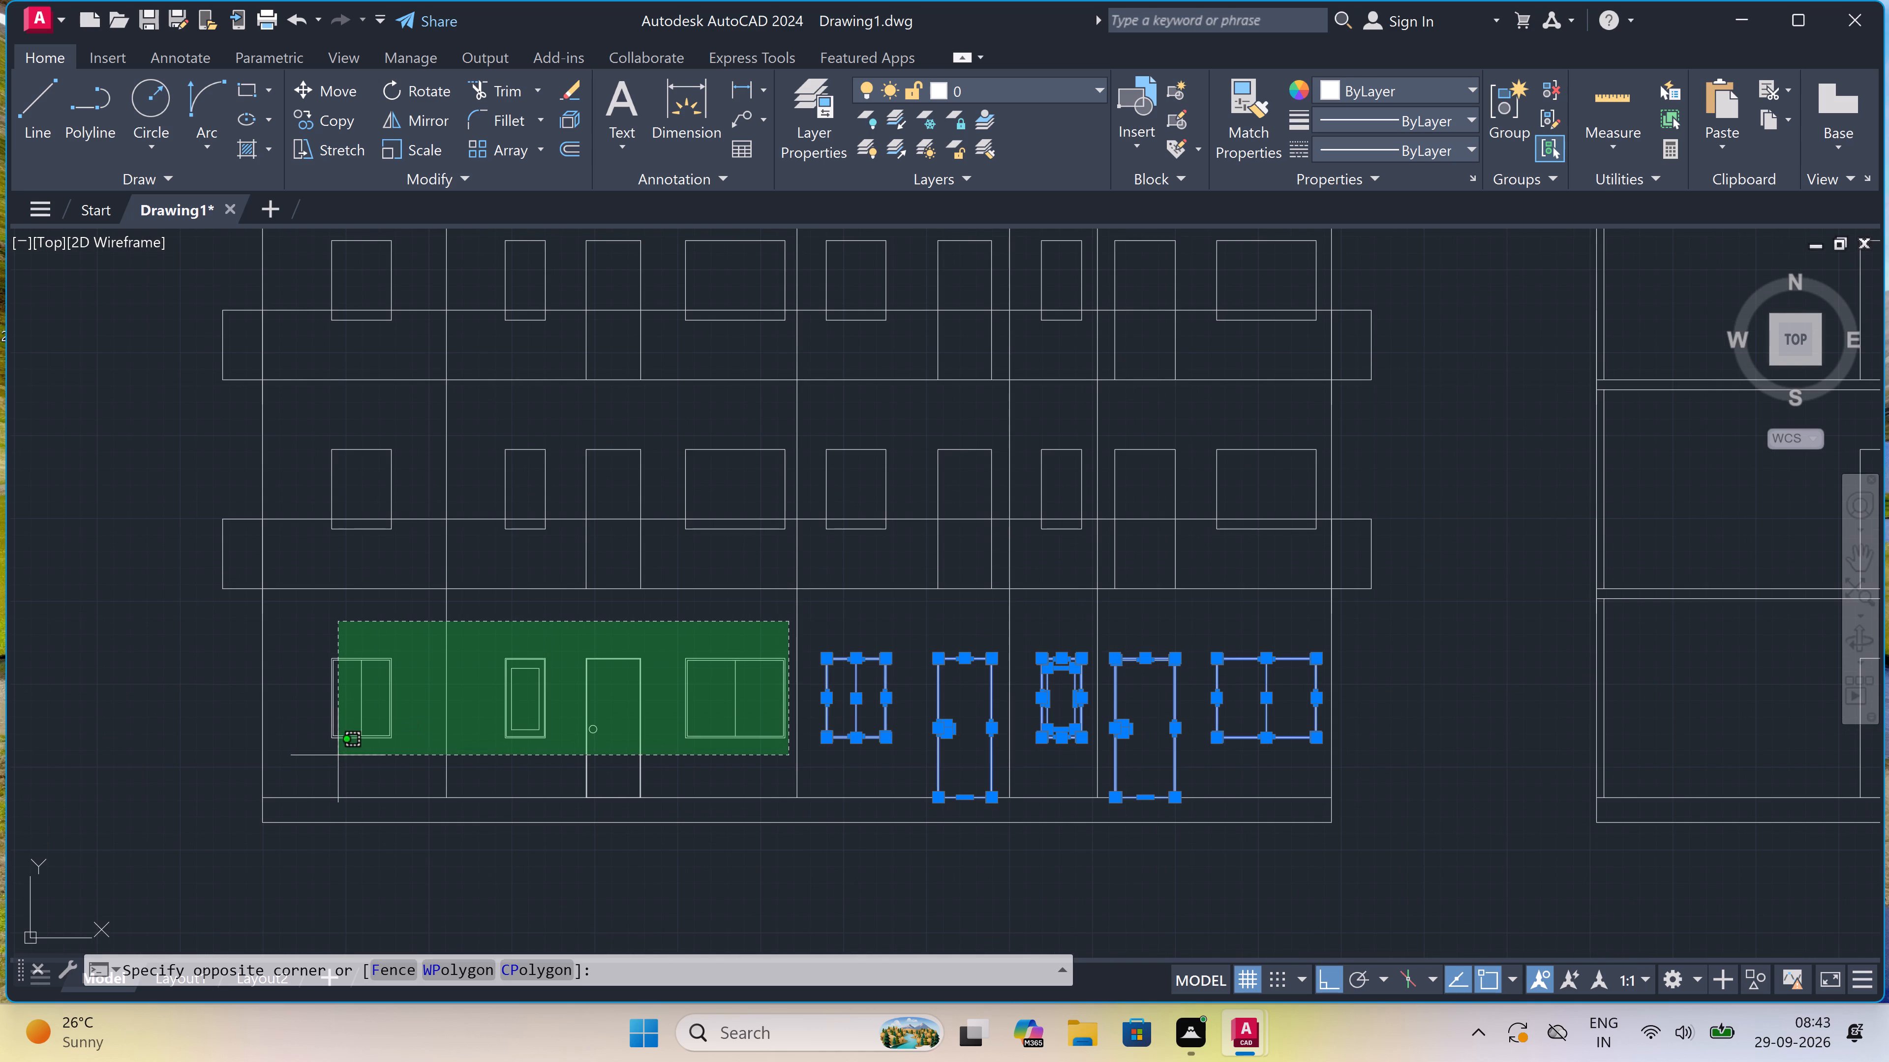
pyautogui.click(472, 774)
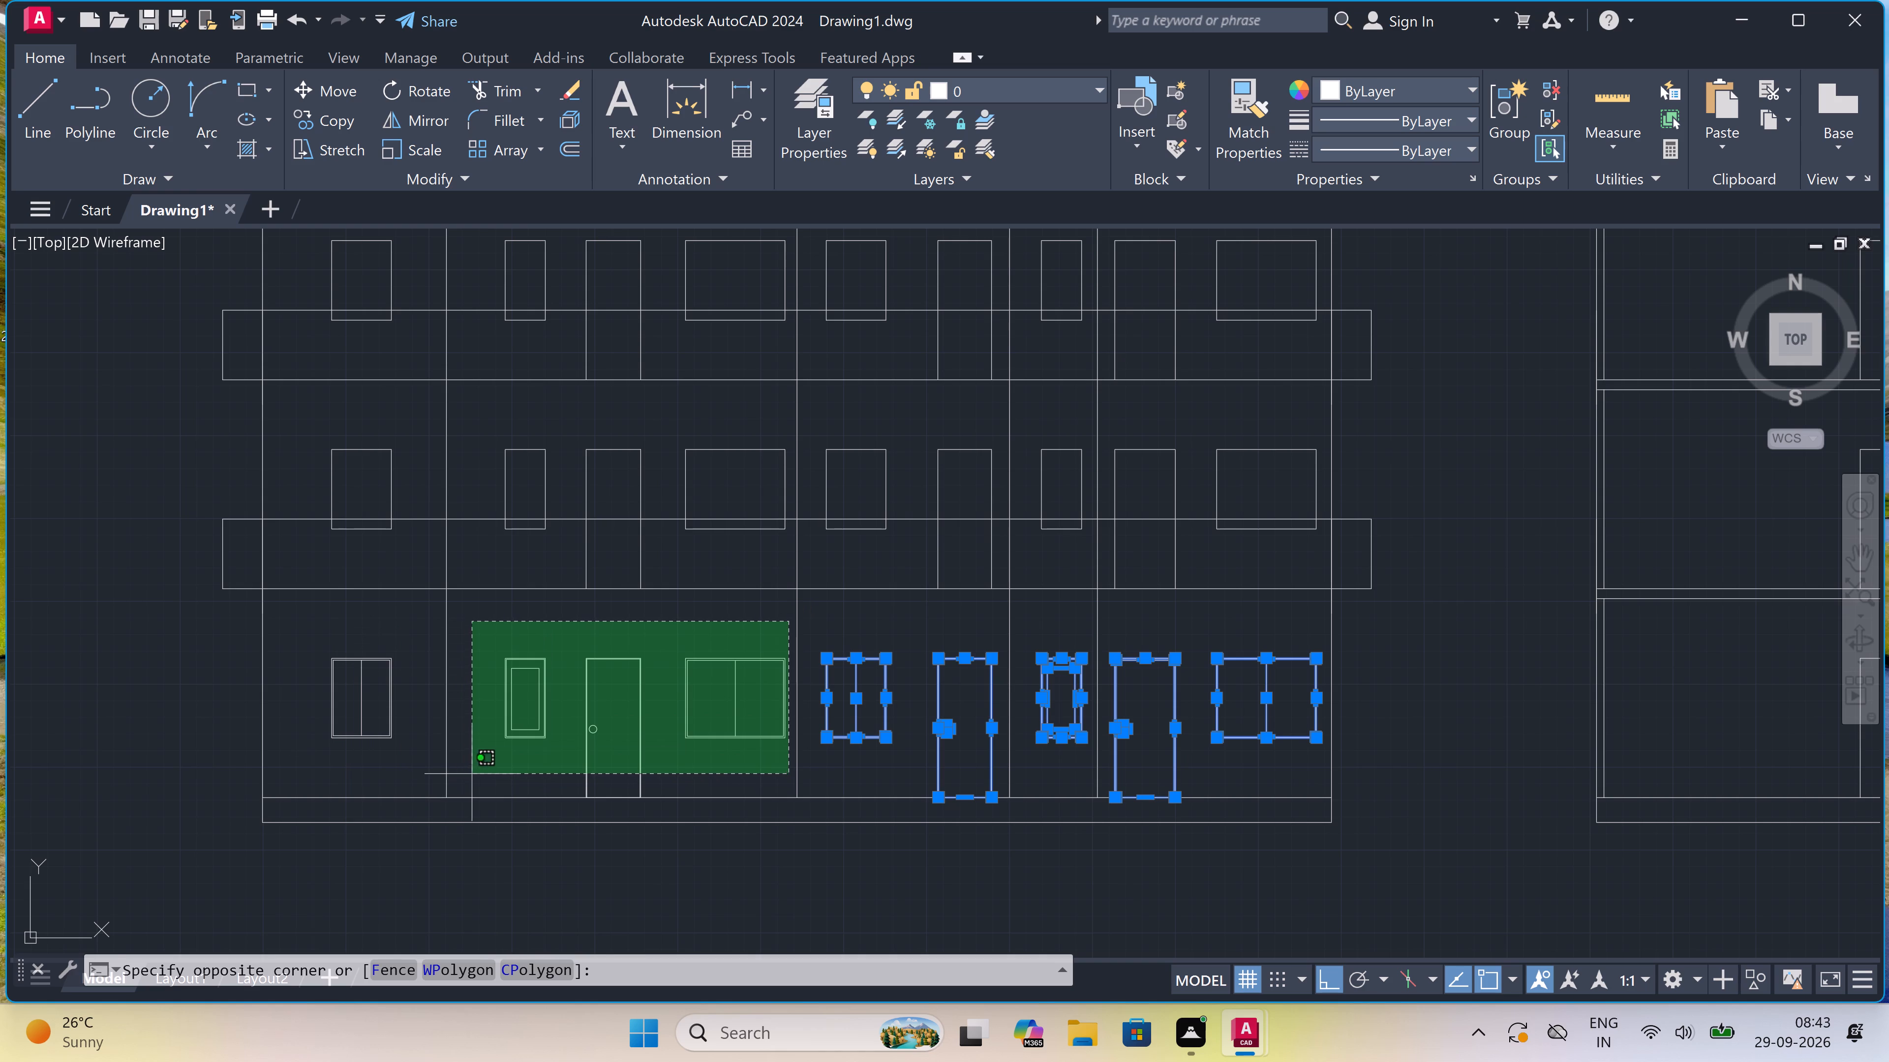
pyautogui.scroll(-3, 472, 774)
pyautogui.scroll(3, 463, 772)
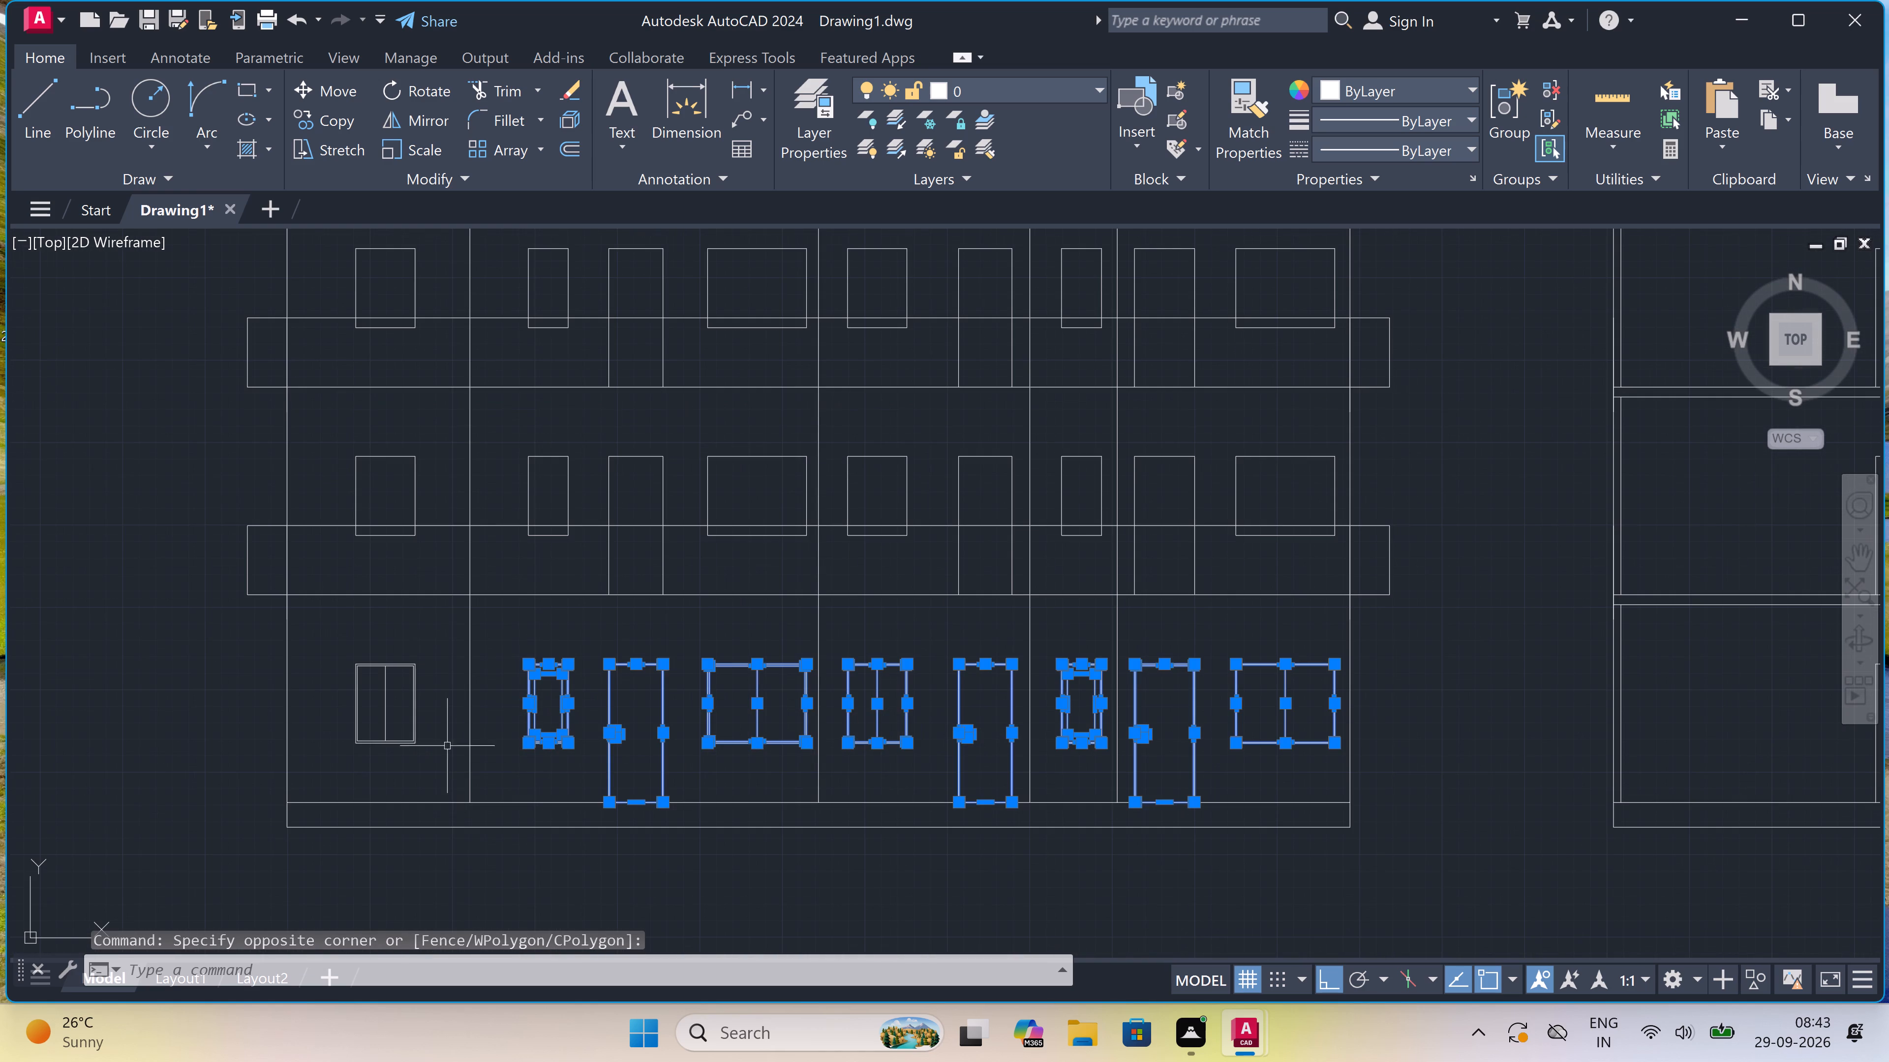
pyautogui.click(442, 651)
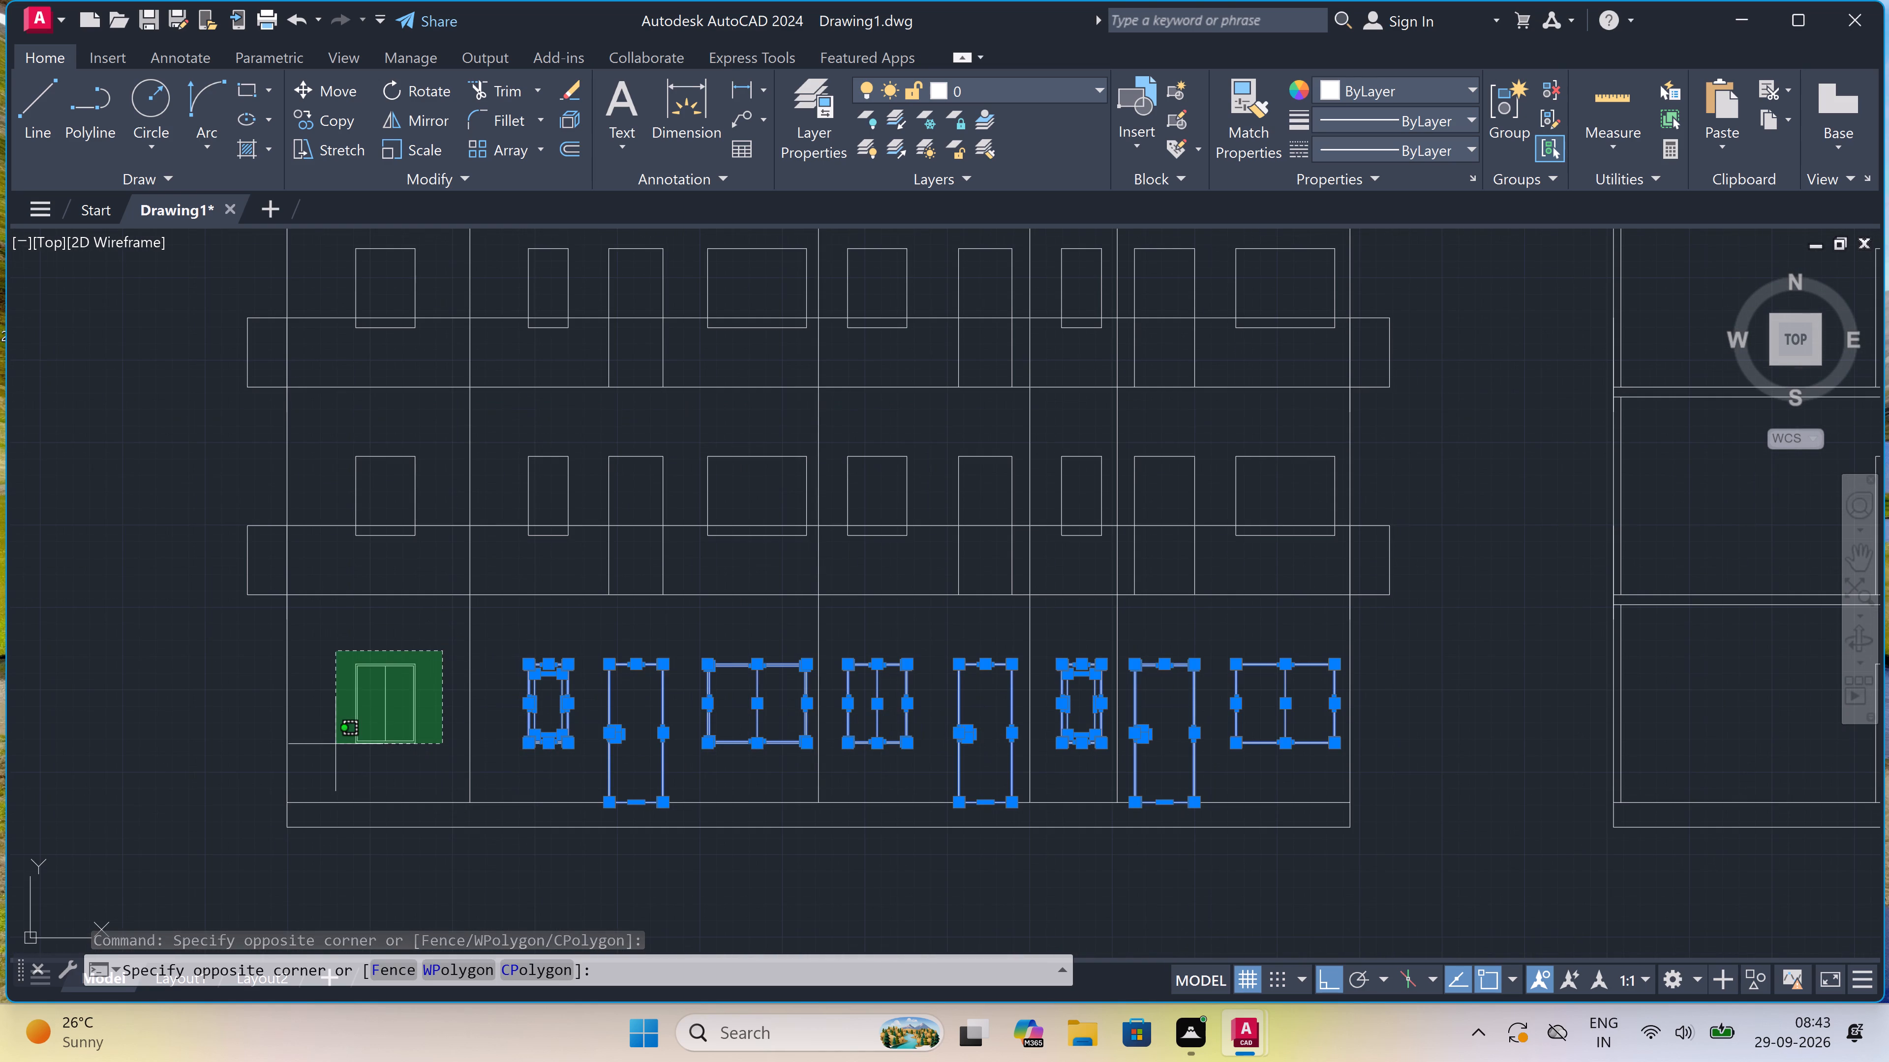
pyautogui.click(333, 757)
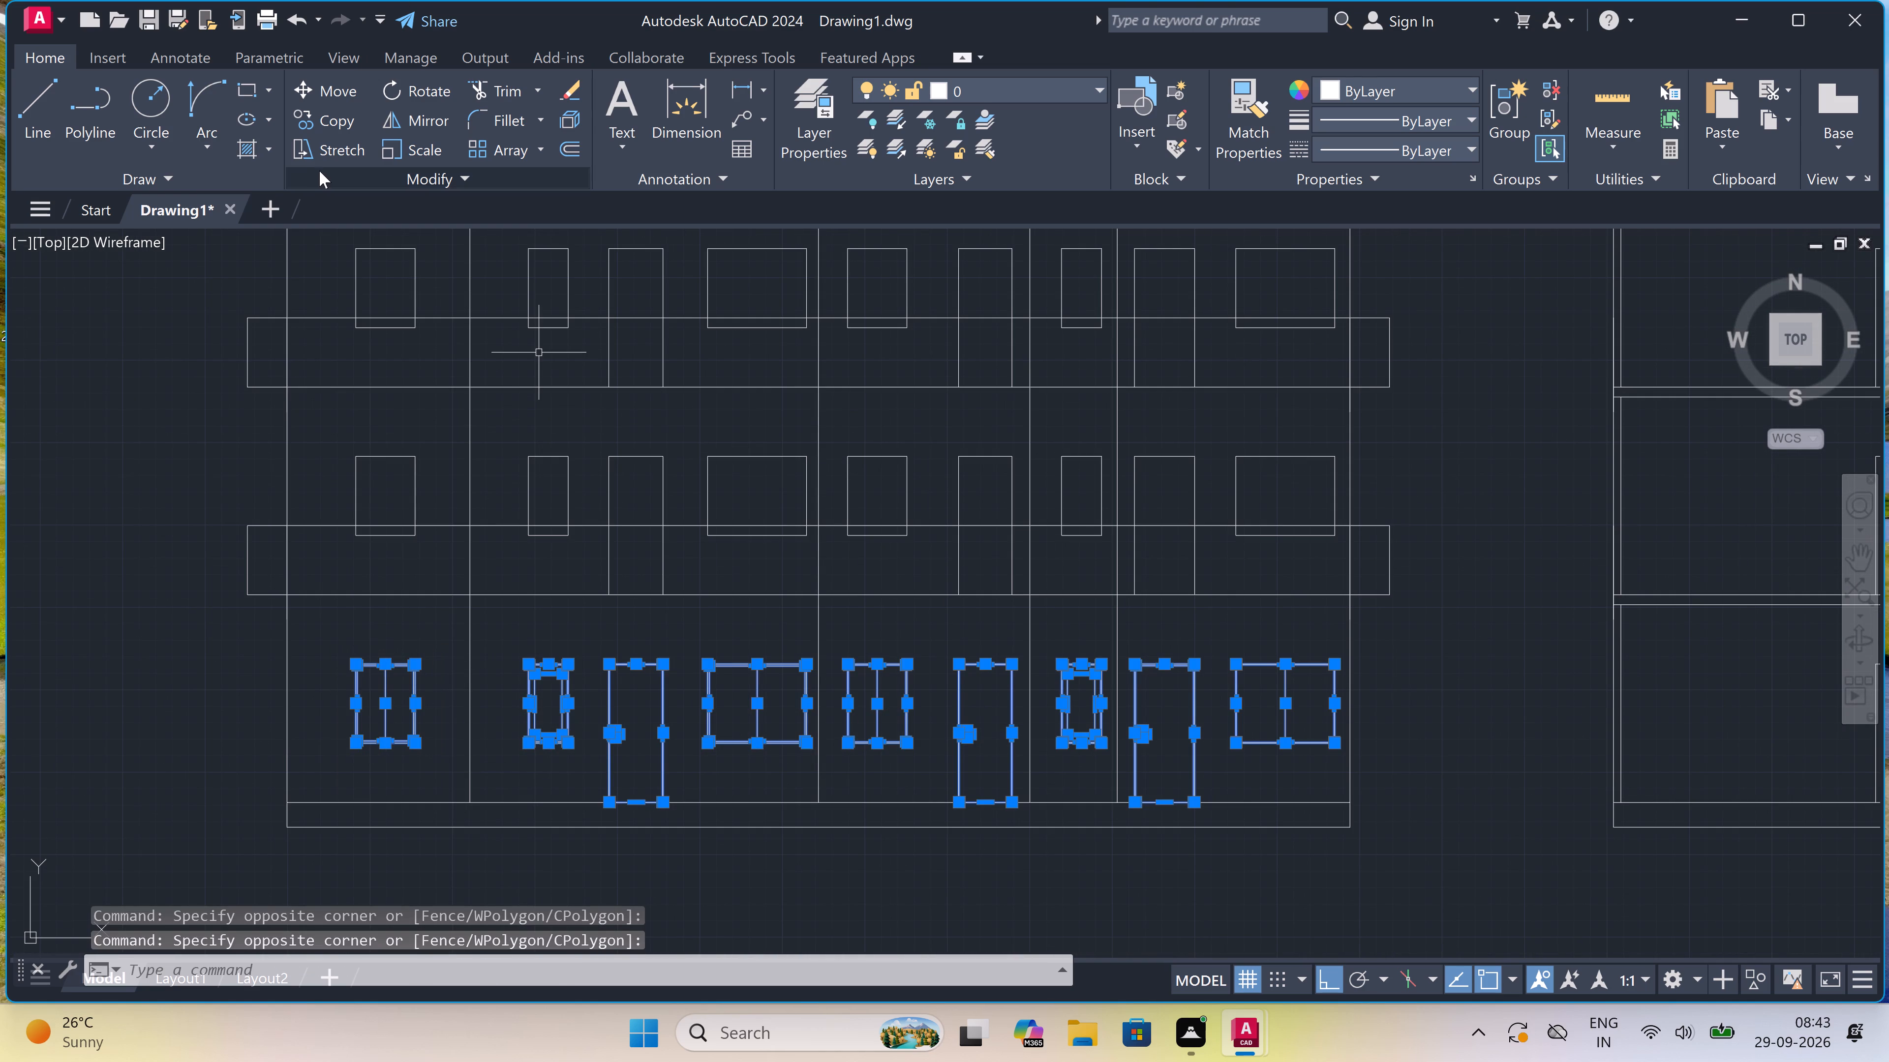
pyautogui.moveTo(340, 115); pyautogui.dragTo(341, 110)
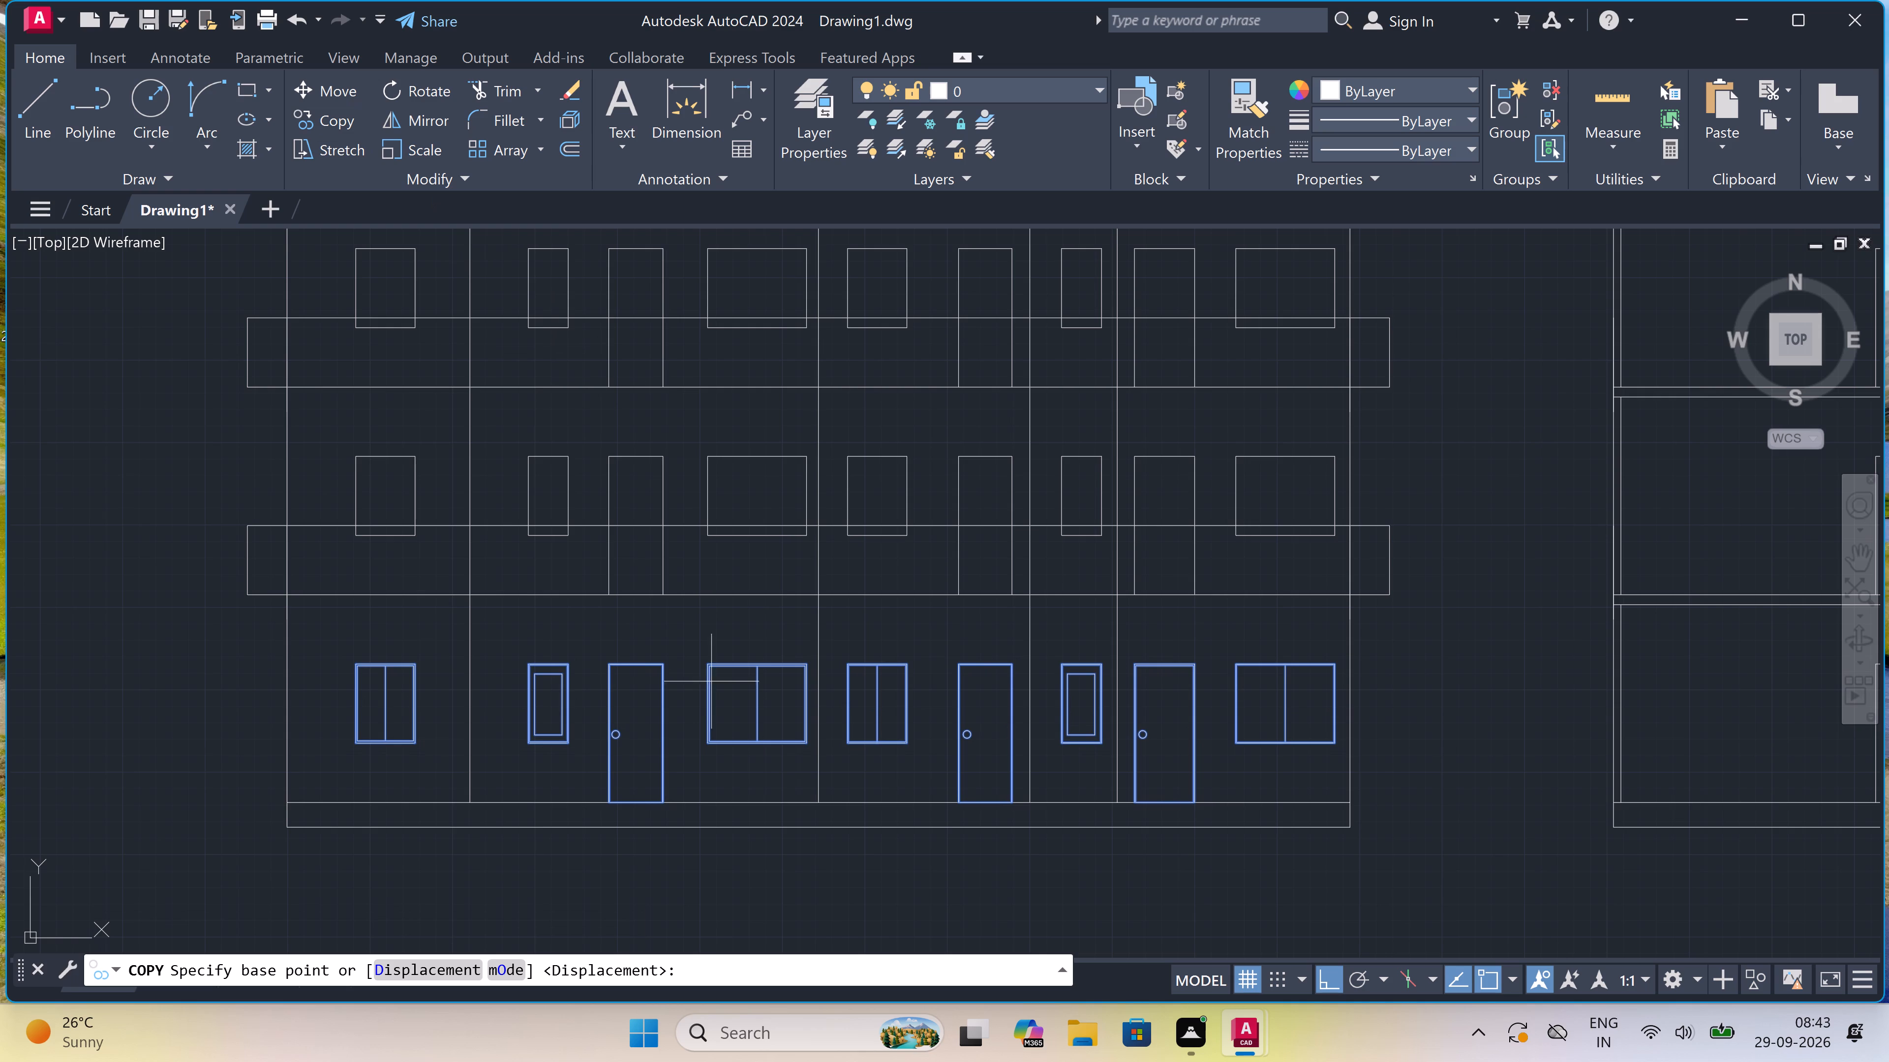
pyautogui.scroll(3, 624, 653)
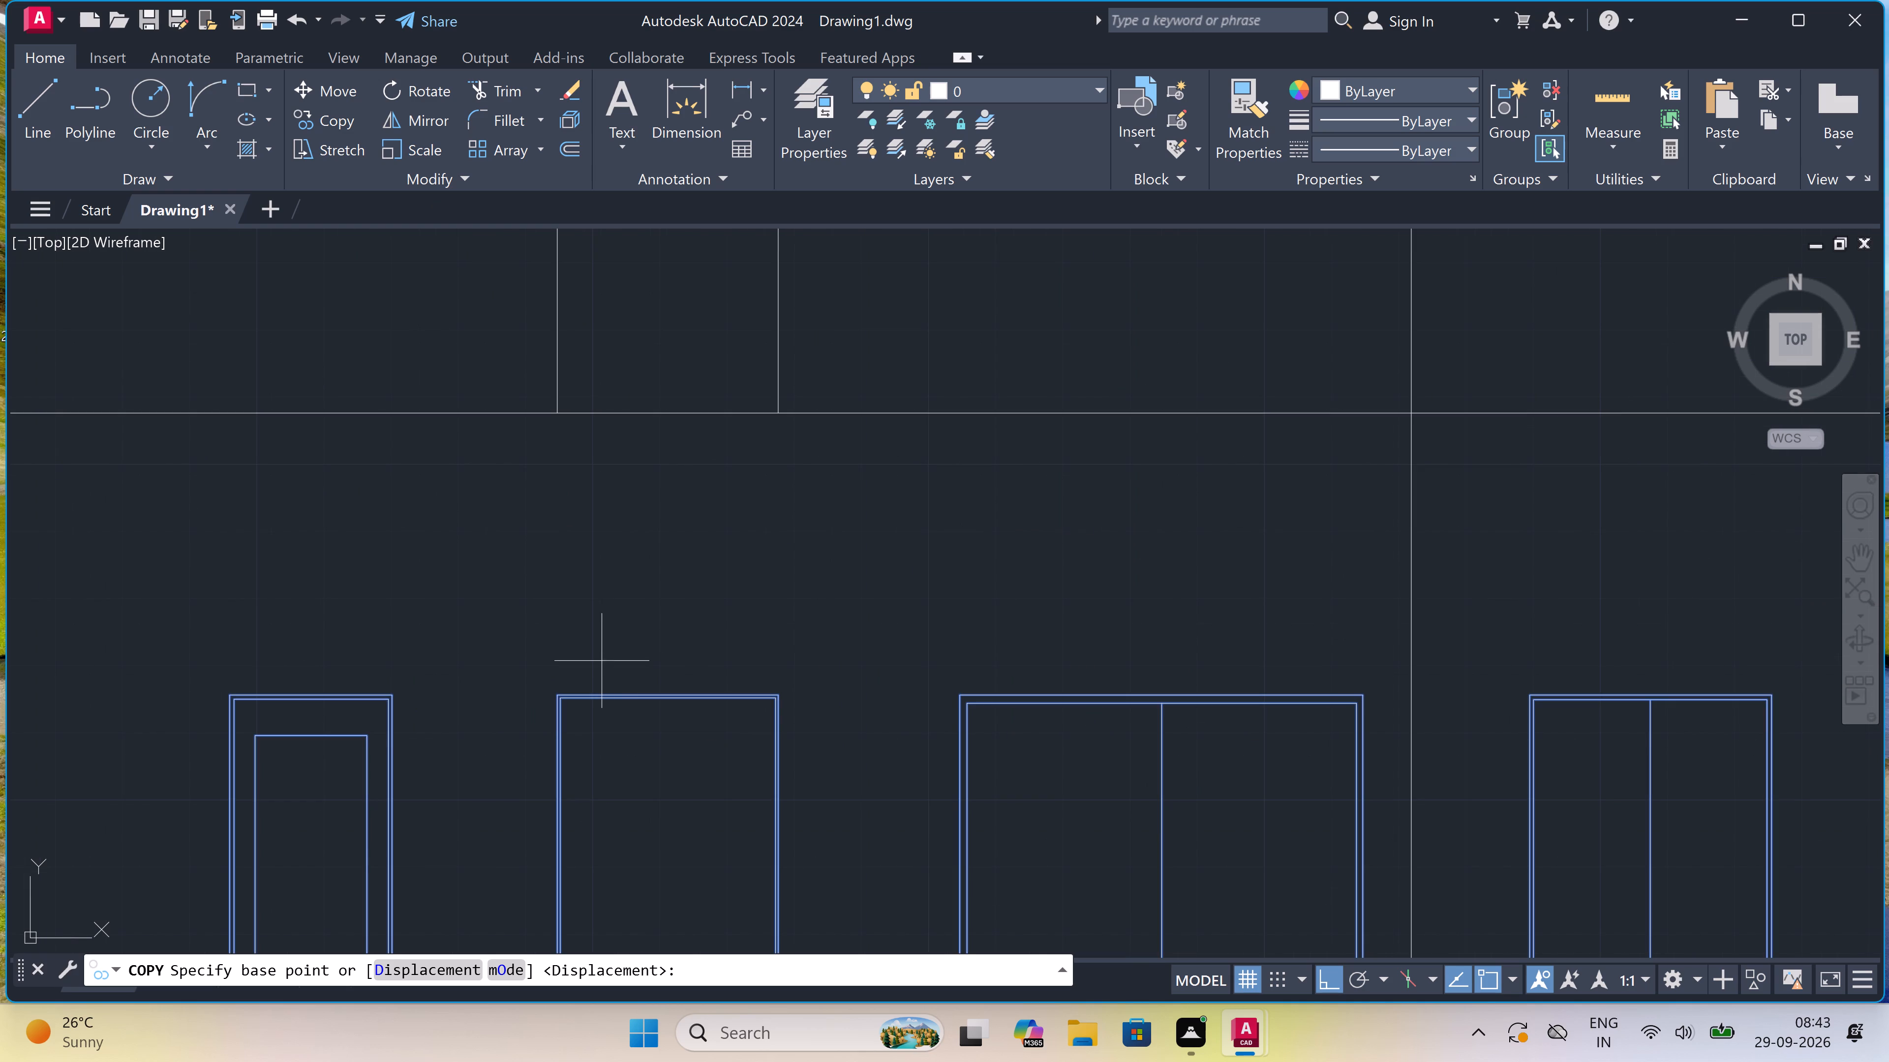
pyautogui.click(560, 691)
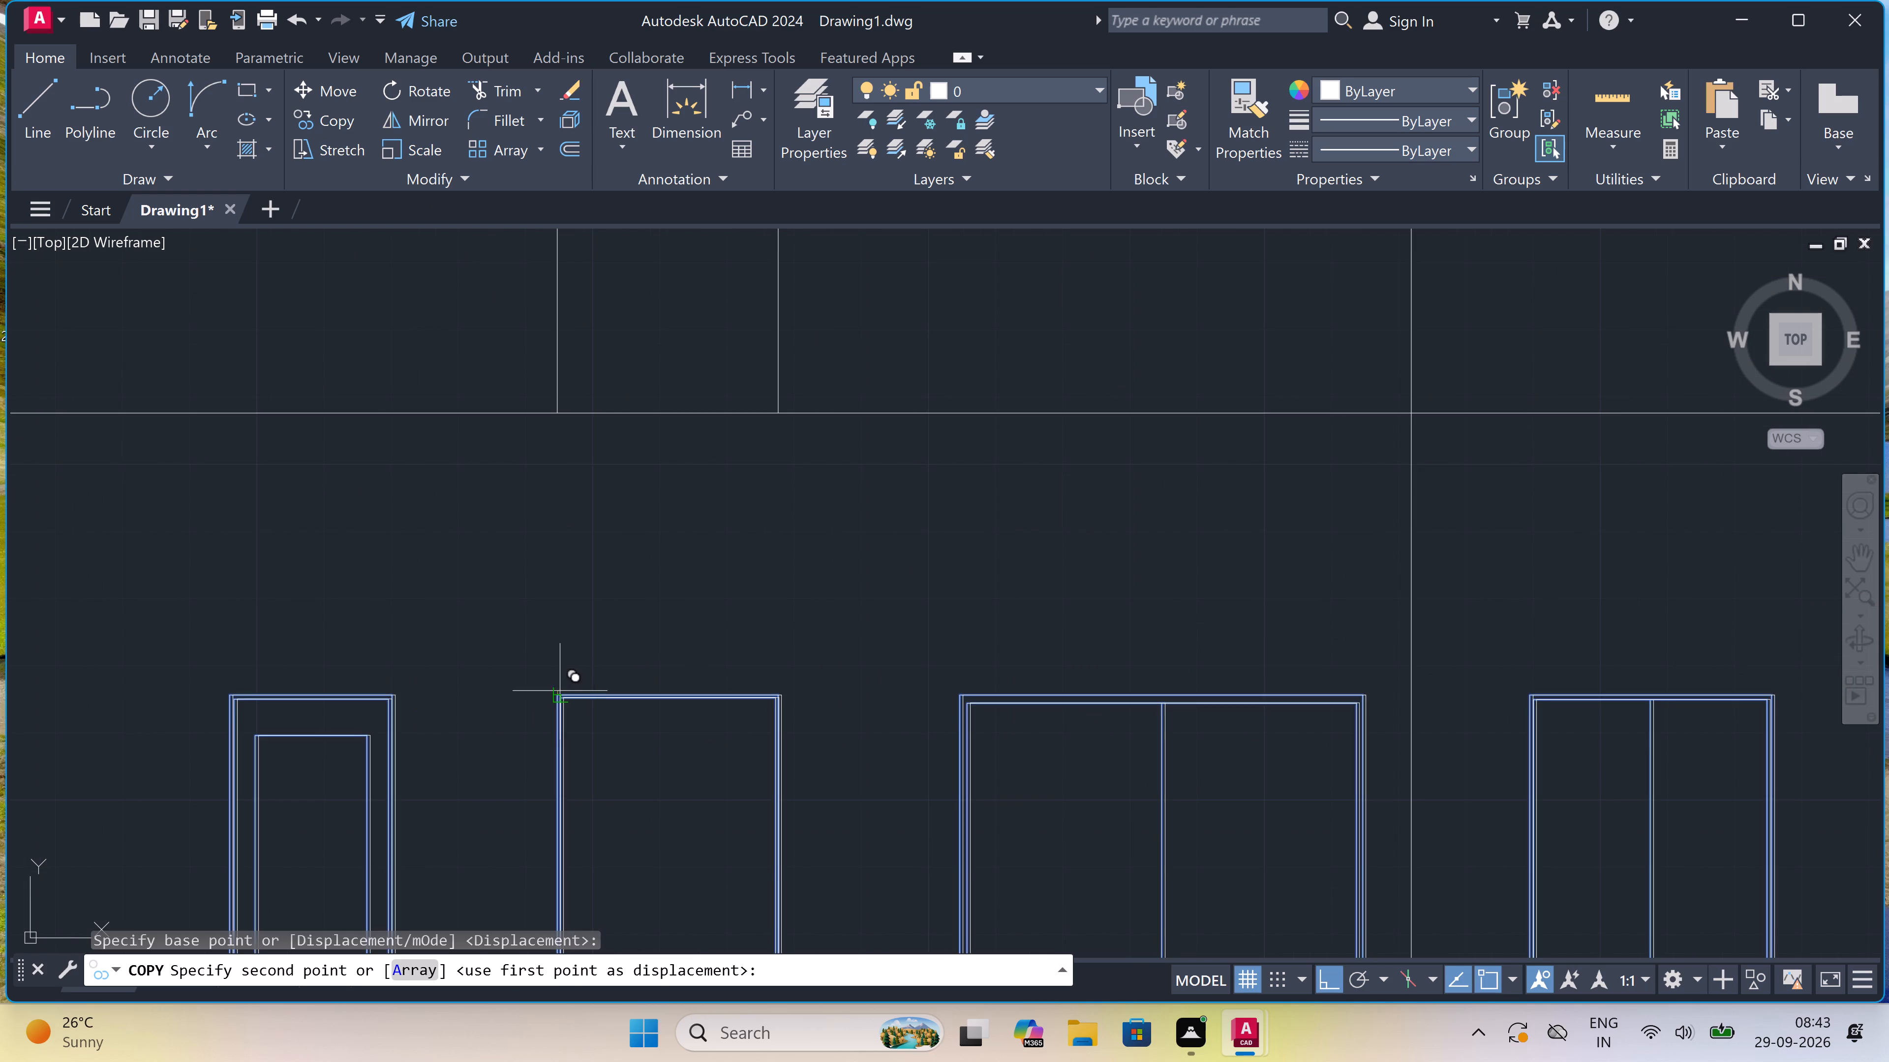
pyautogui.scroll(-3, 567, 615)
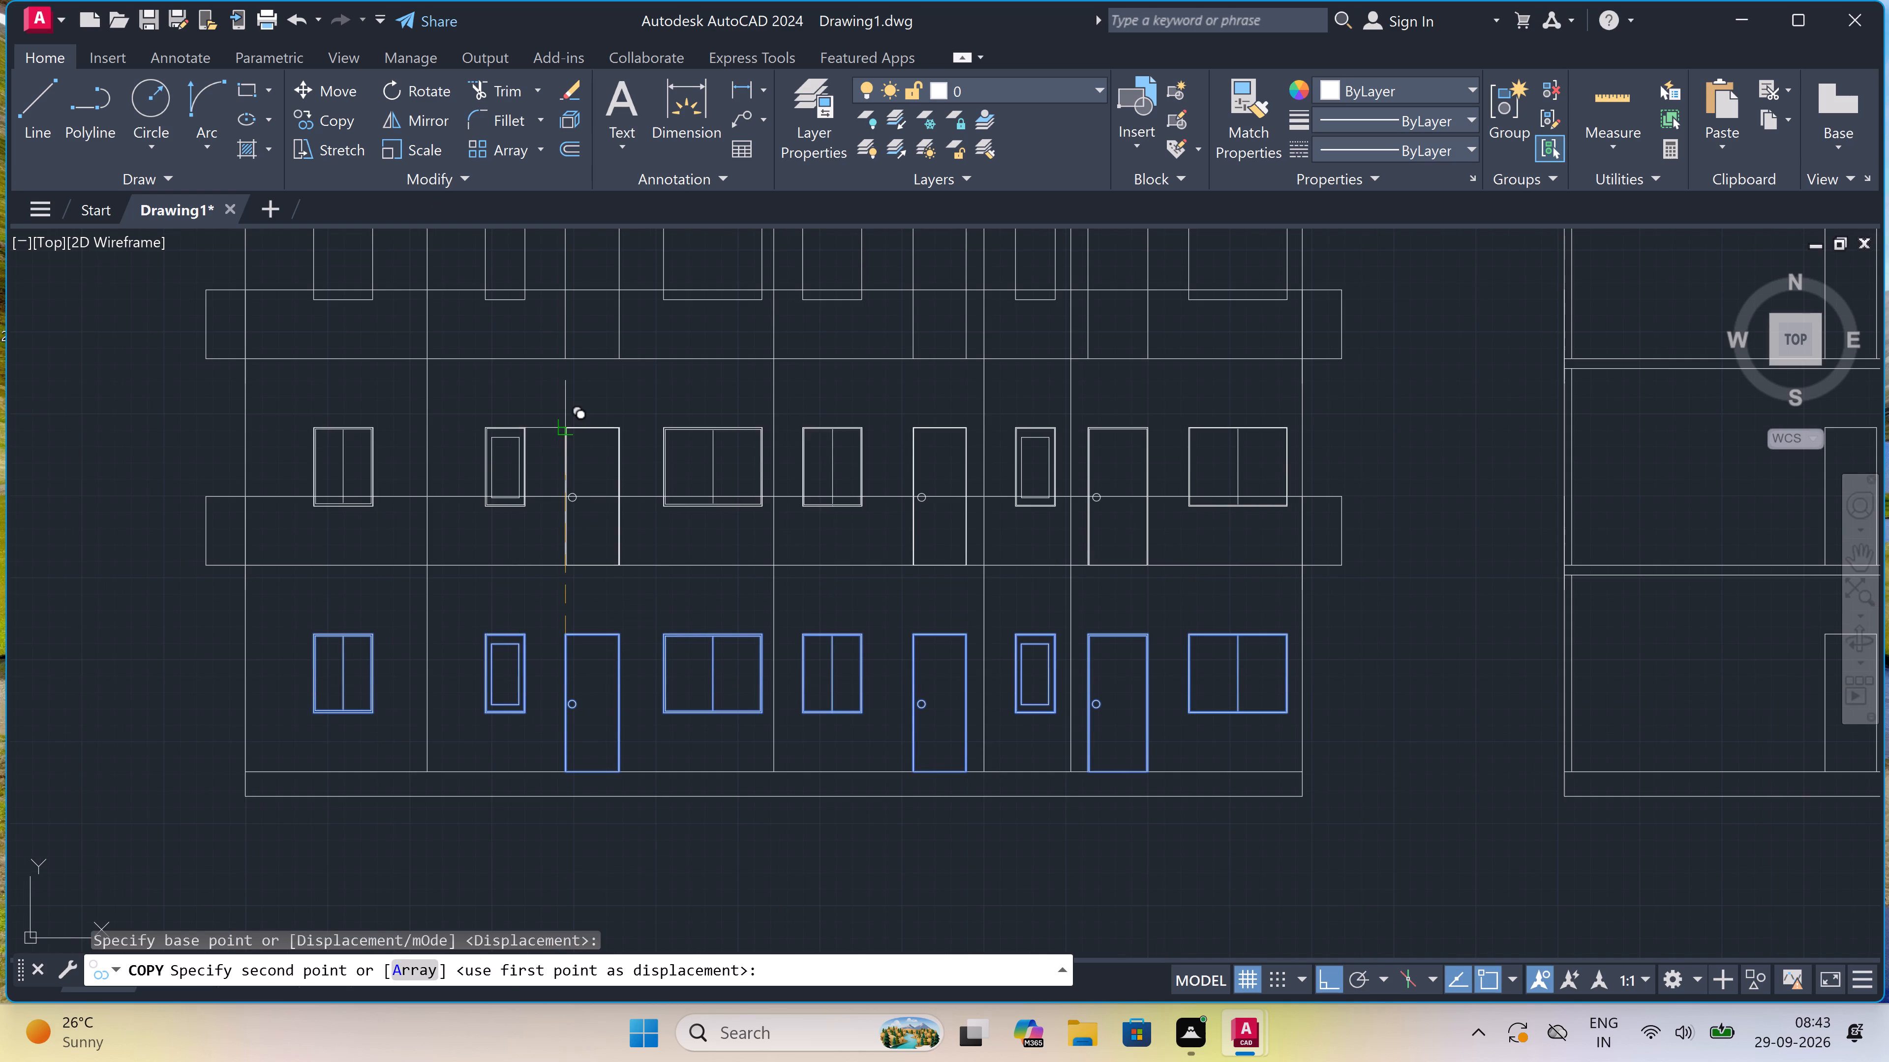
pyautogui.scroll(3, 569, 421)
pyautogui.click(547, 450)
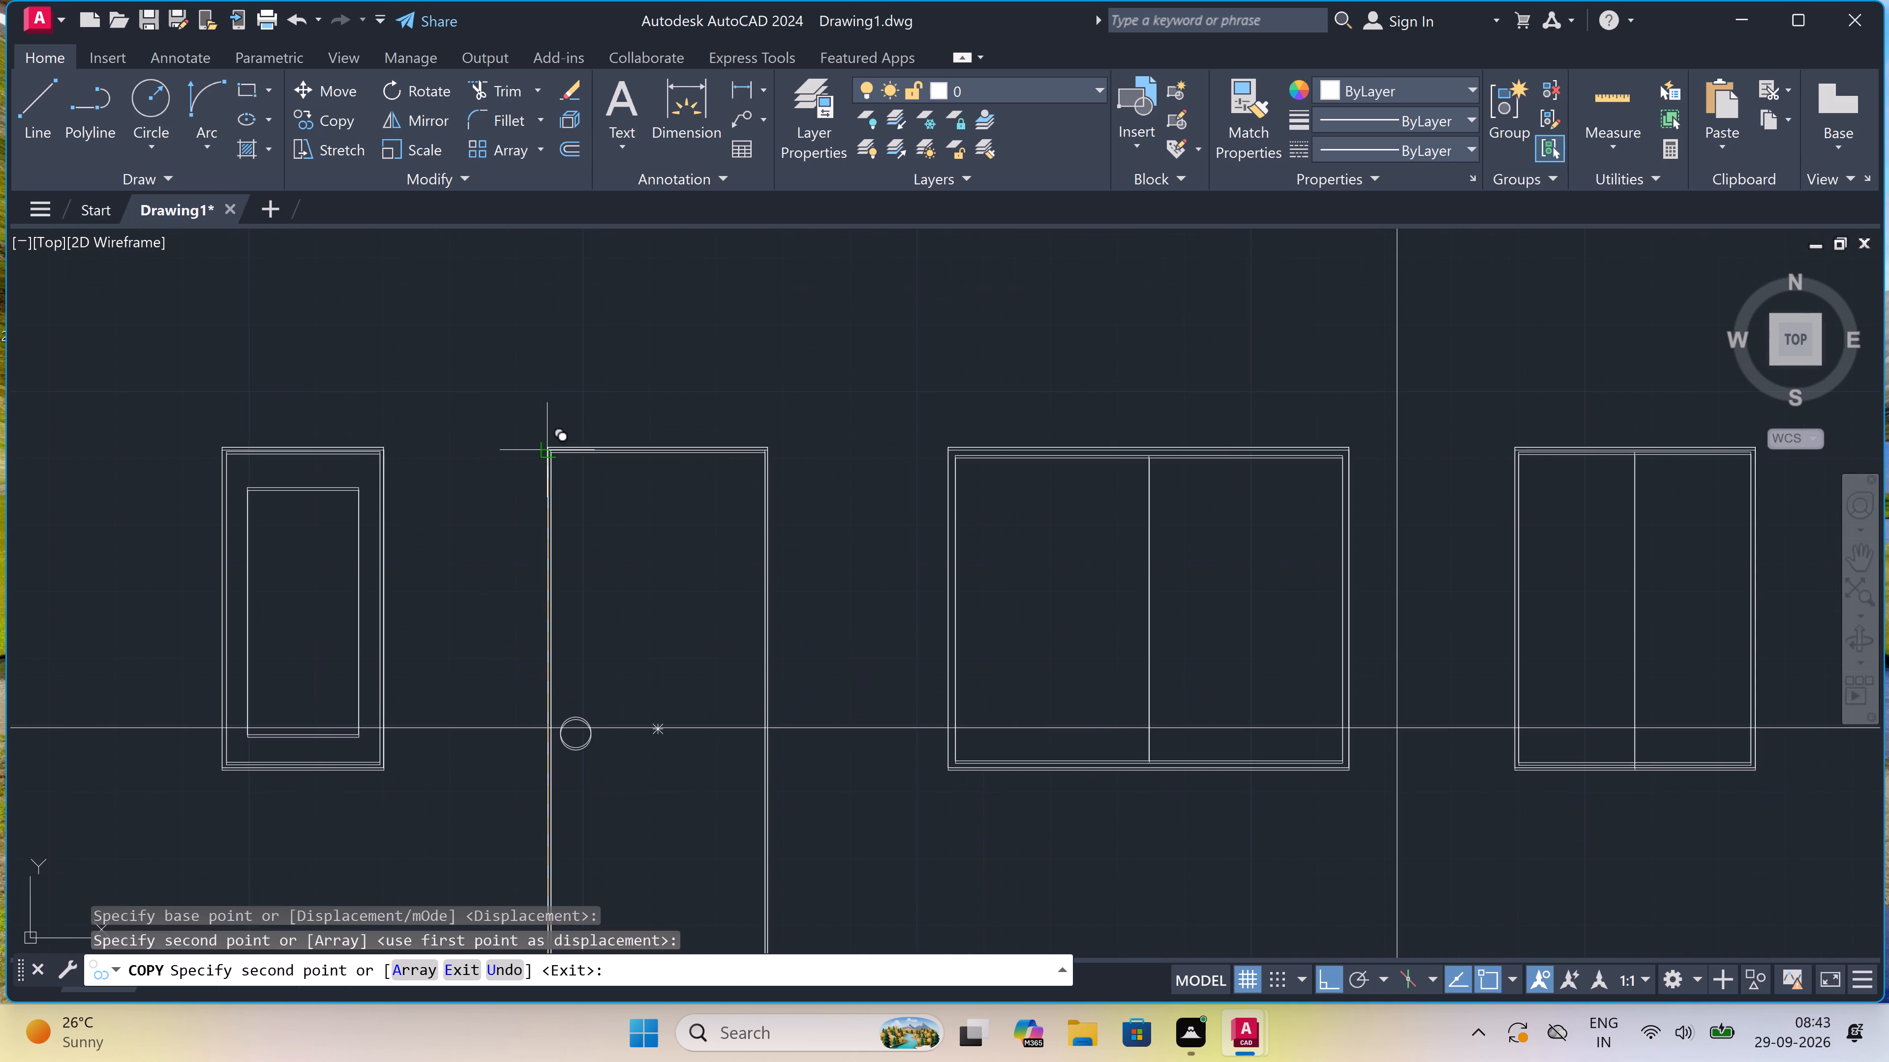
# Place another copy of the windows and doors on the top storey, aligned at the first door's top-left corner, and finish copying.
pyautogui.scroll(-4, 547, 450)
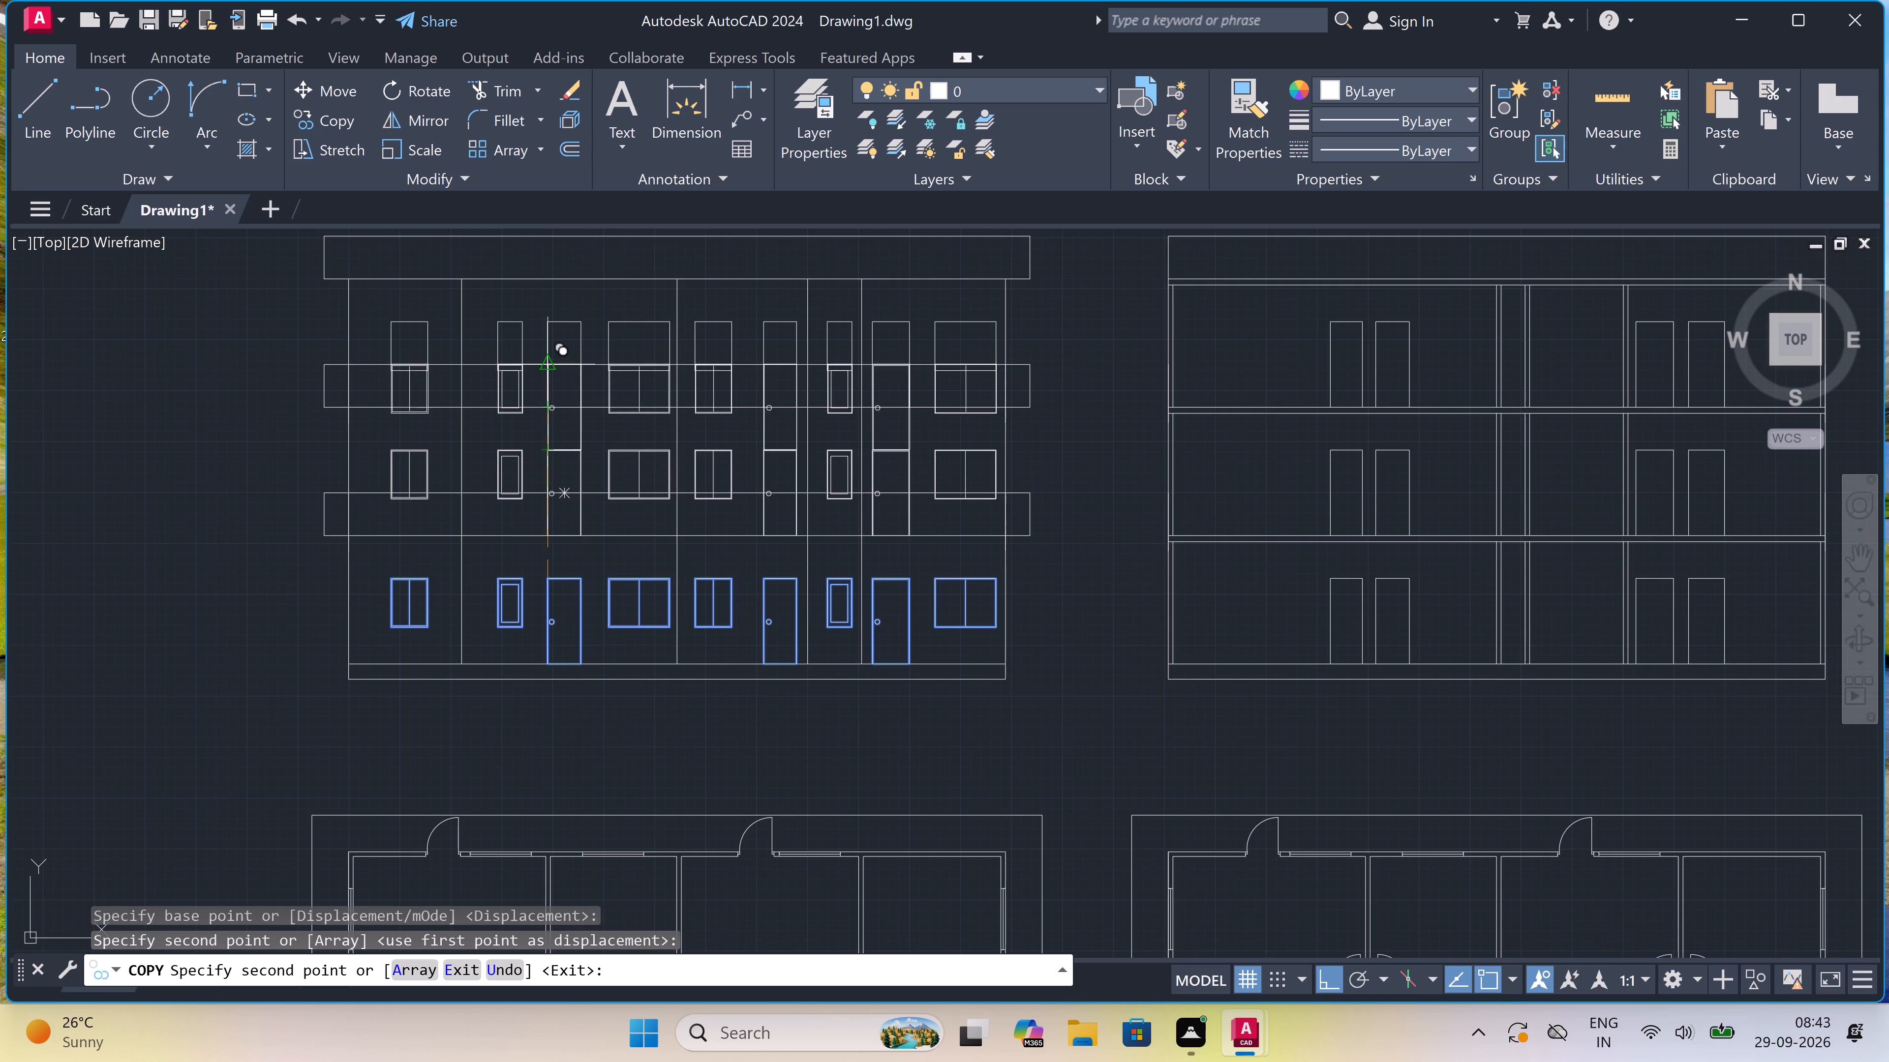
pyautogui.scroll(4, 548, 300)
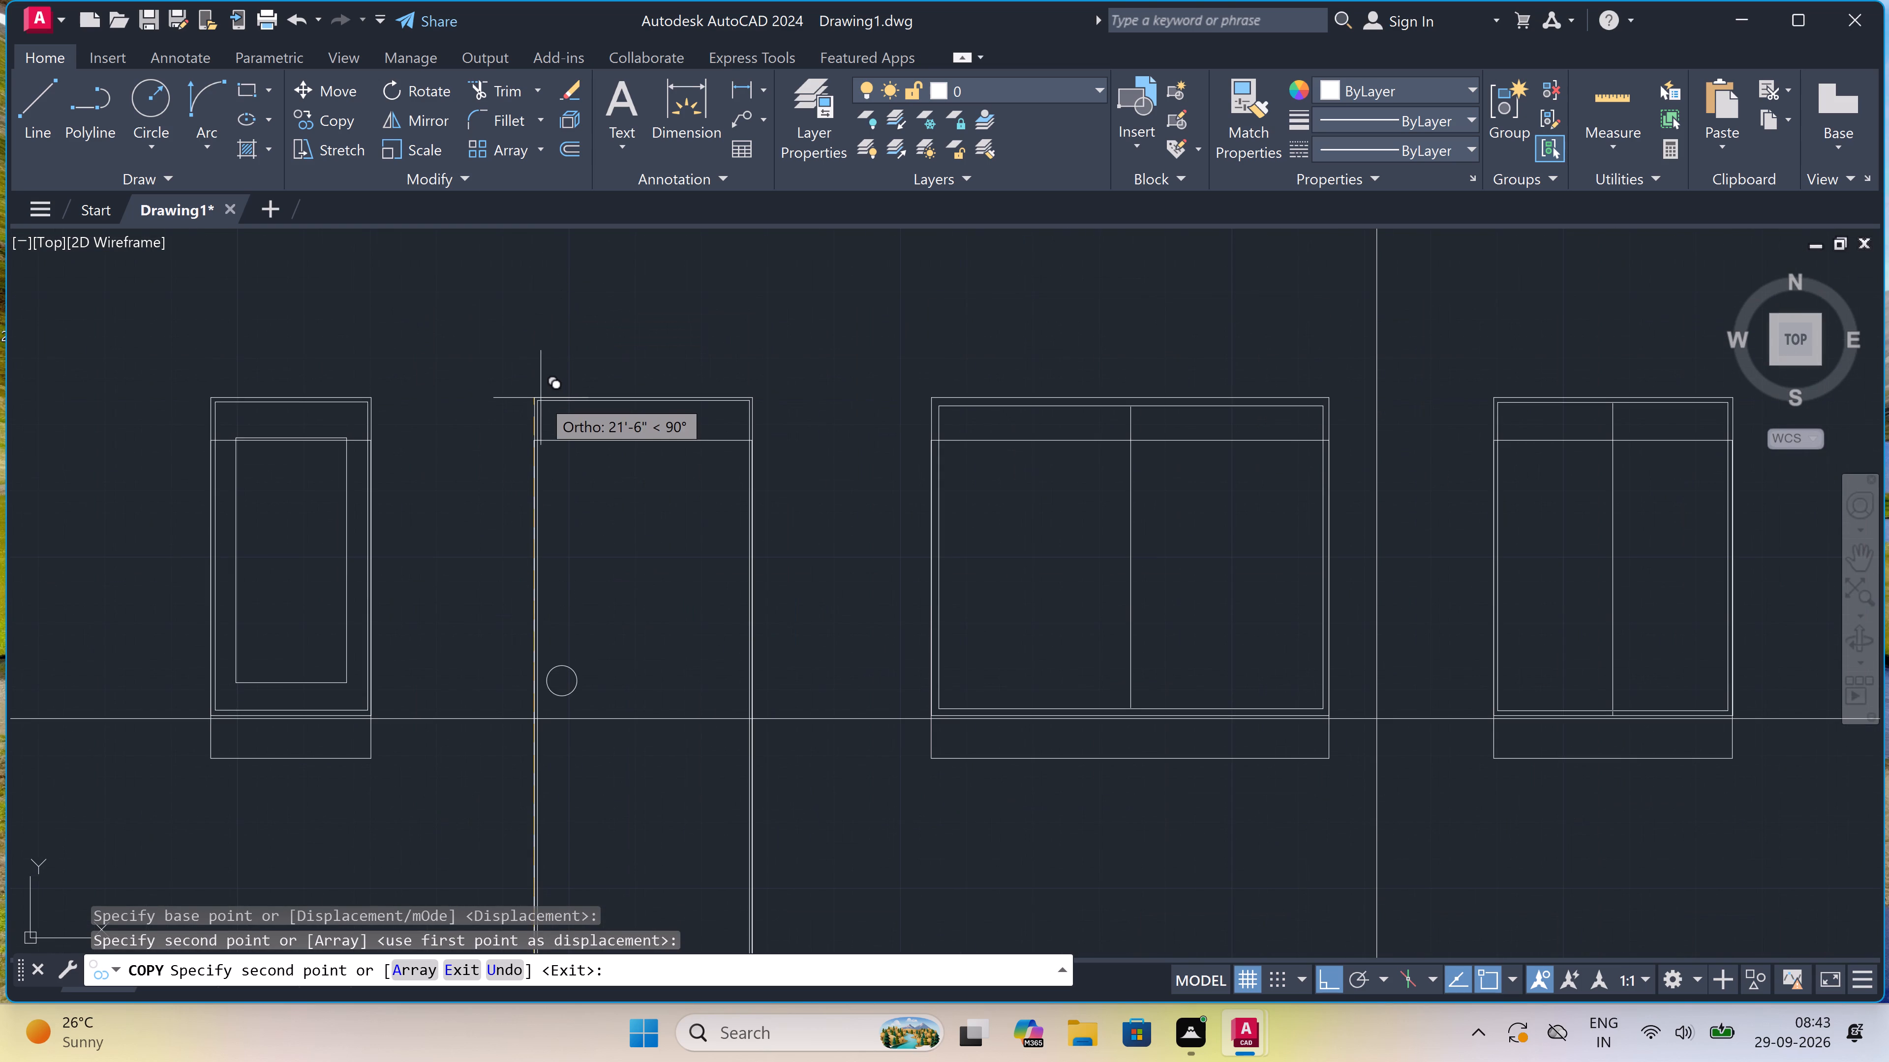
pyautogui.scroll(2, 540, 436)
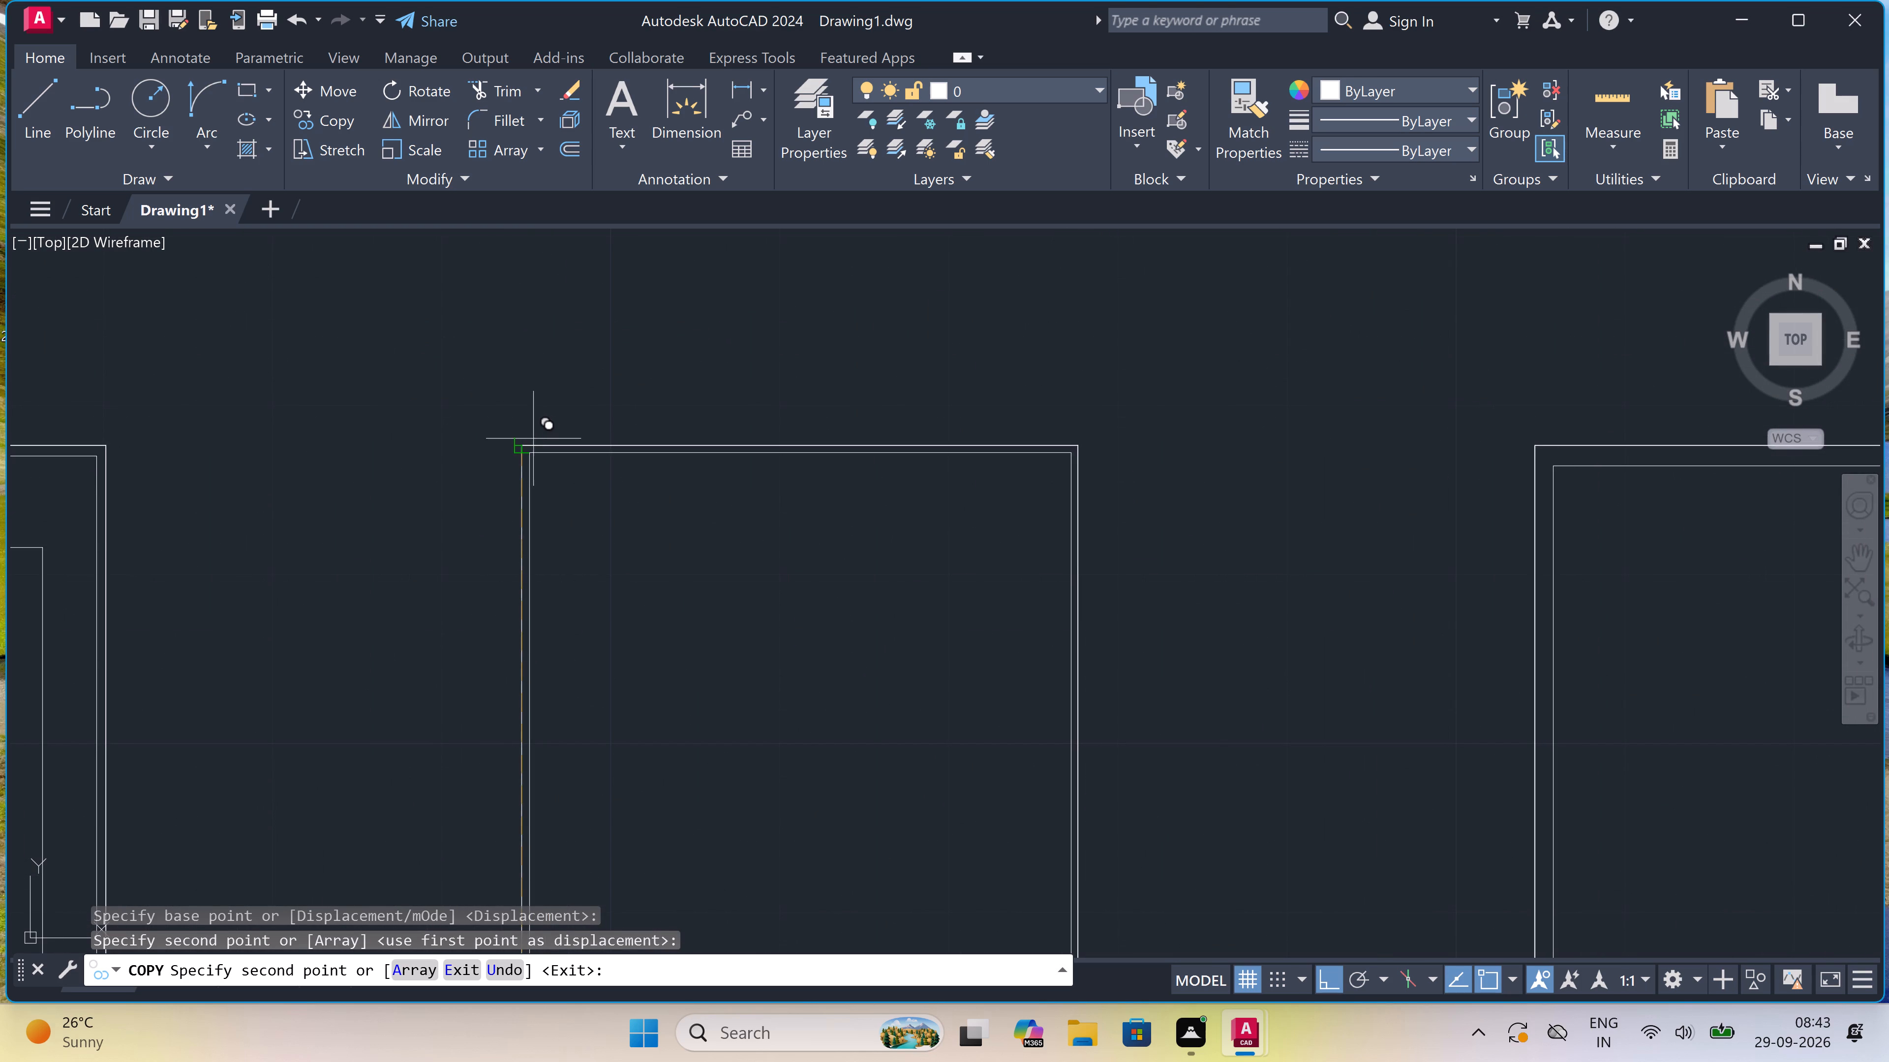
pyautogui.click(522, 446)
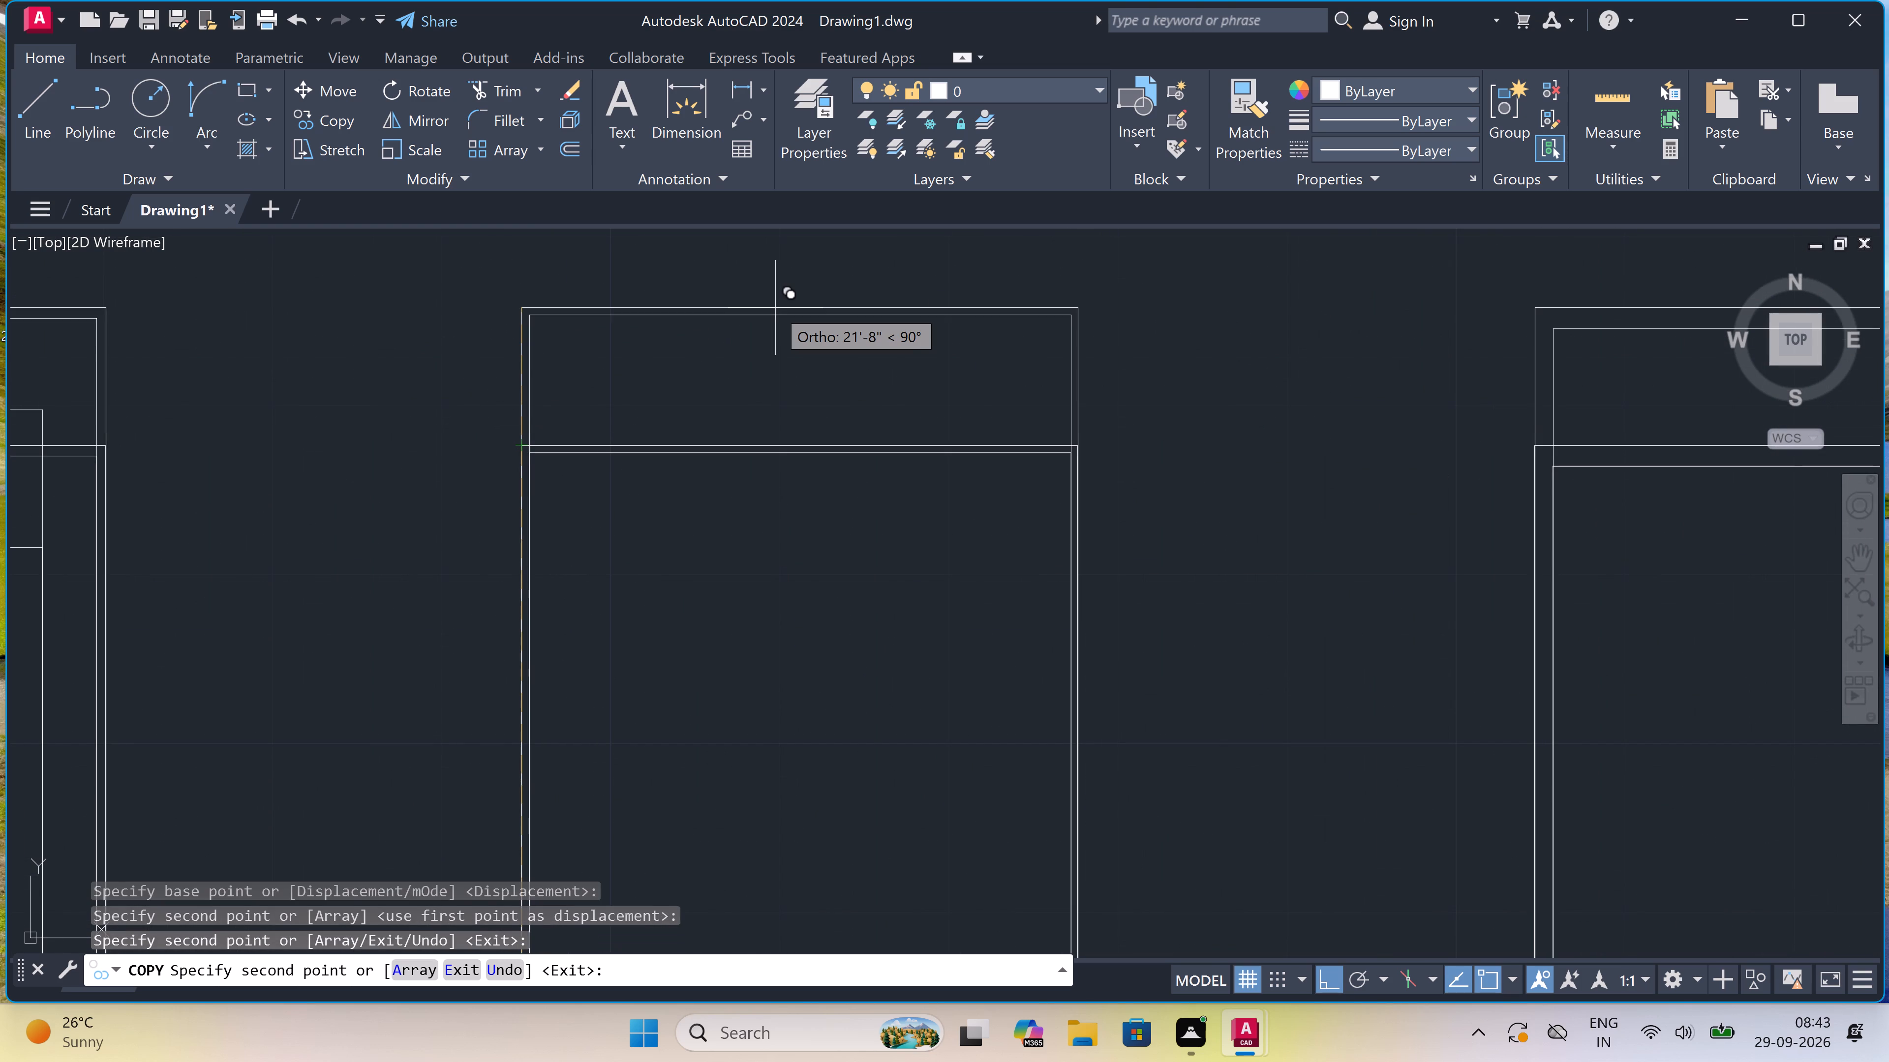
pyautogui.press('Escape')
pyautogui.scroll(-5, 765, 325)
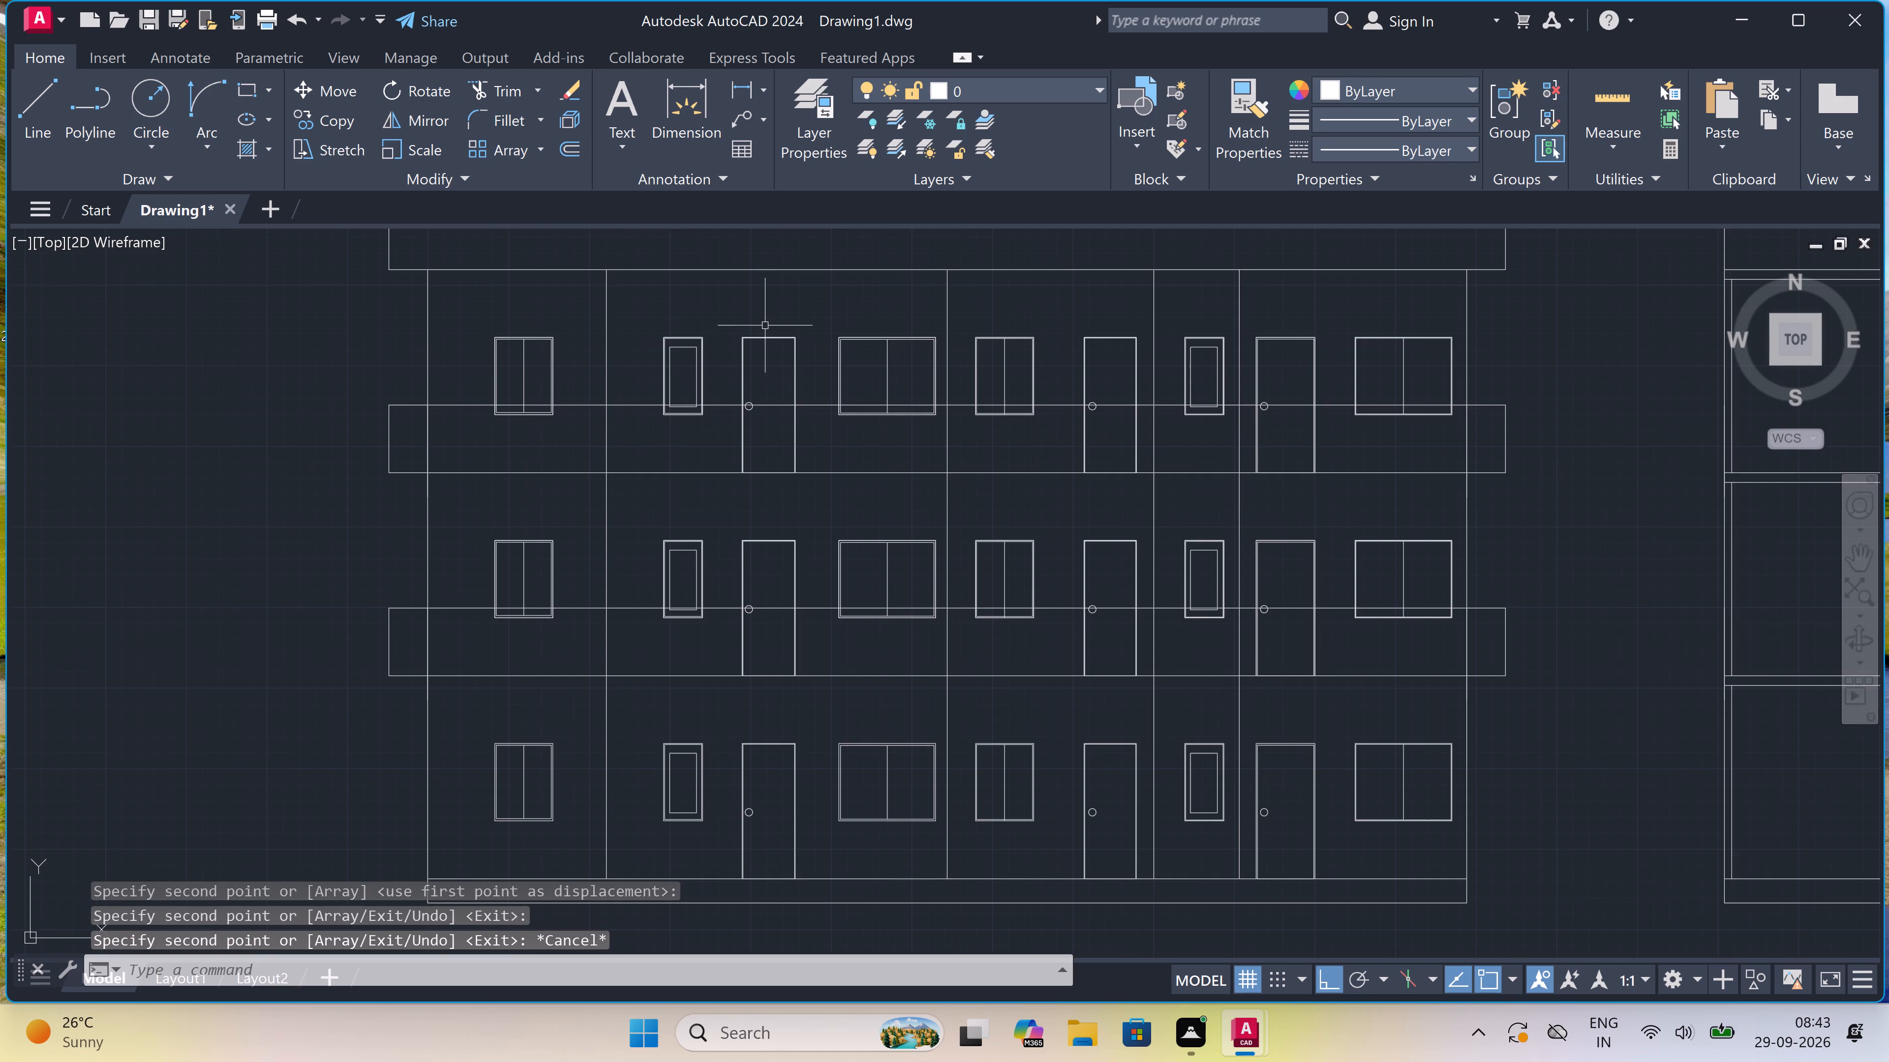
# Trim the parts of the top storey's first two windows, first door and adjacent wall line that cross the balcony band below.
pyautogui.write('tr')
pyautogui.press('space')
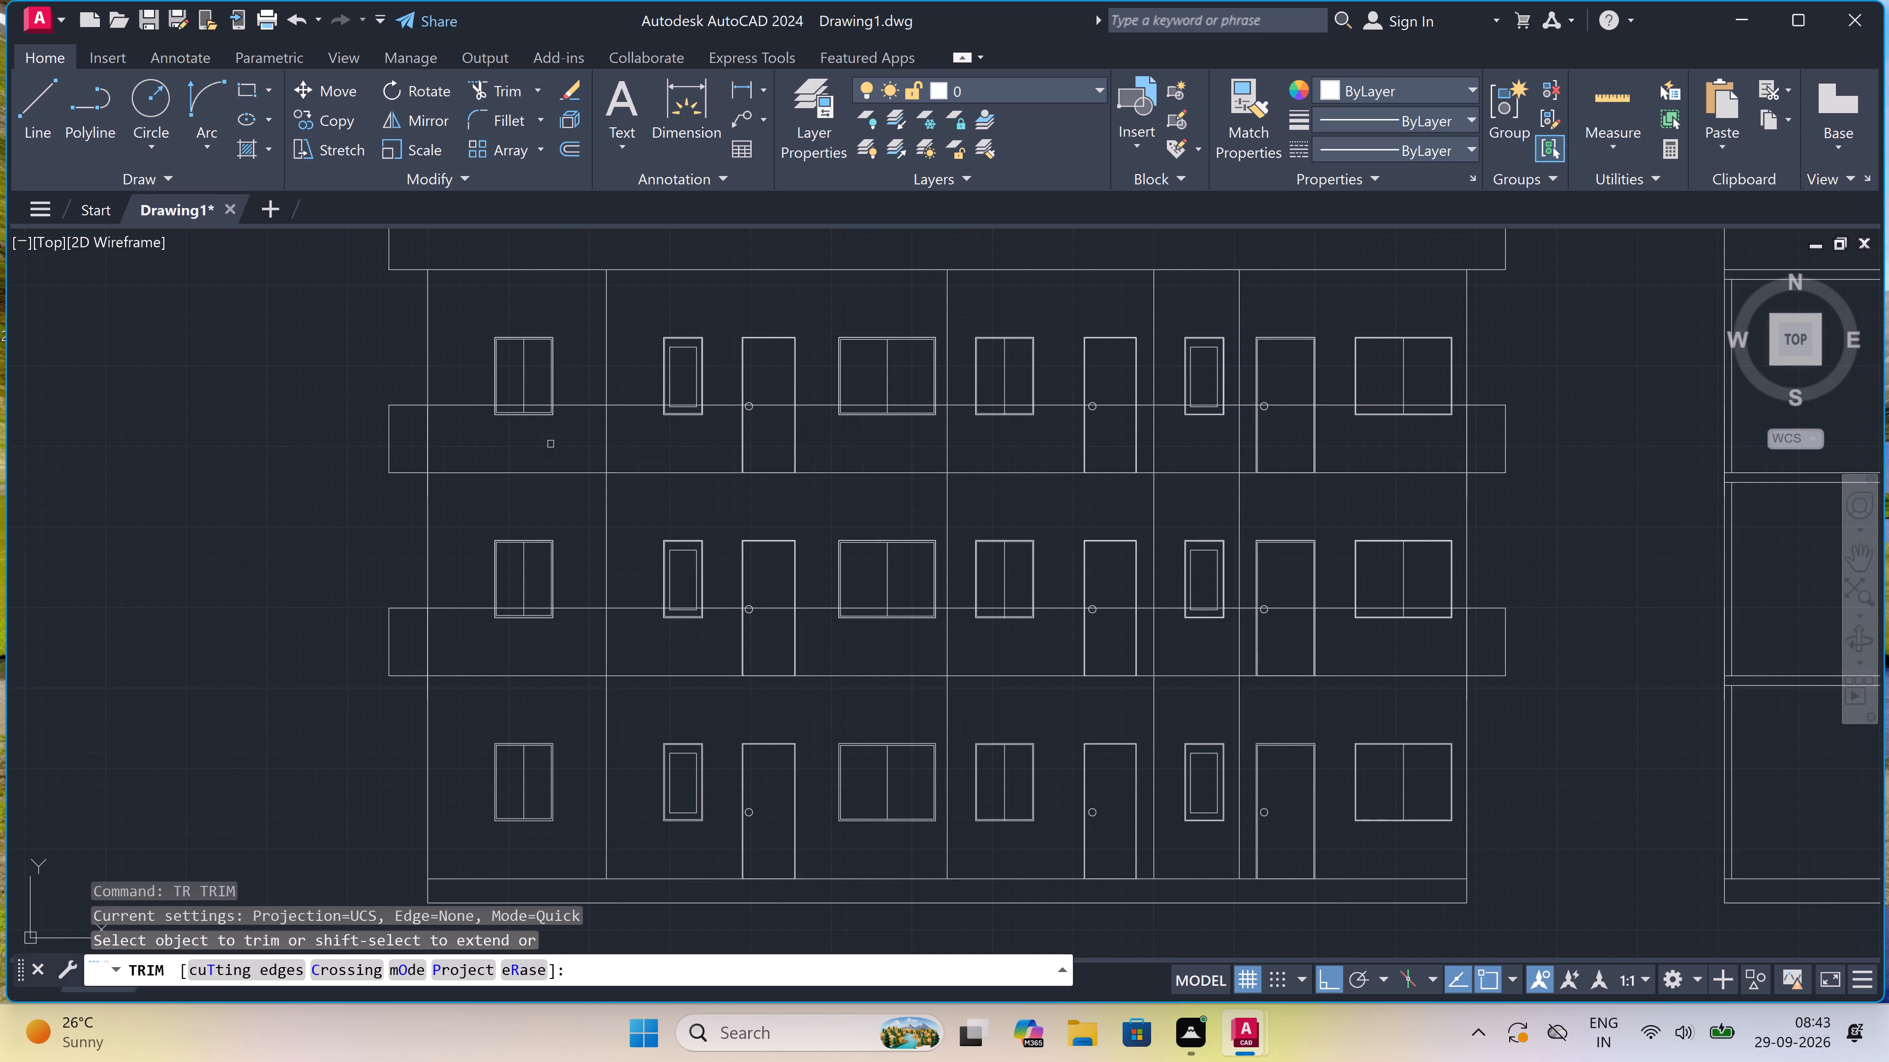
pyautogui.scroll(2, 494, 411)
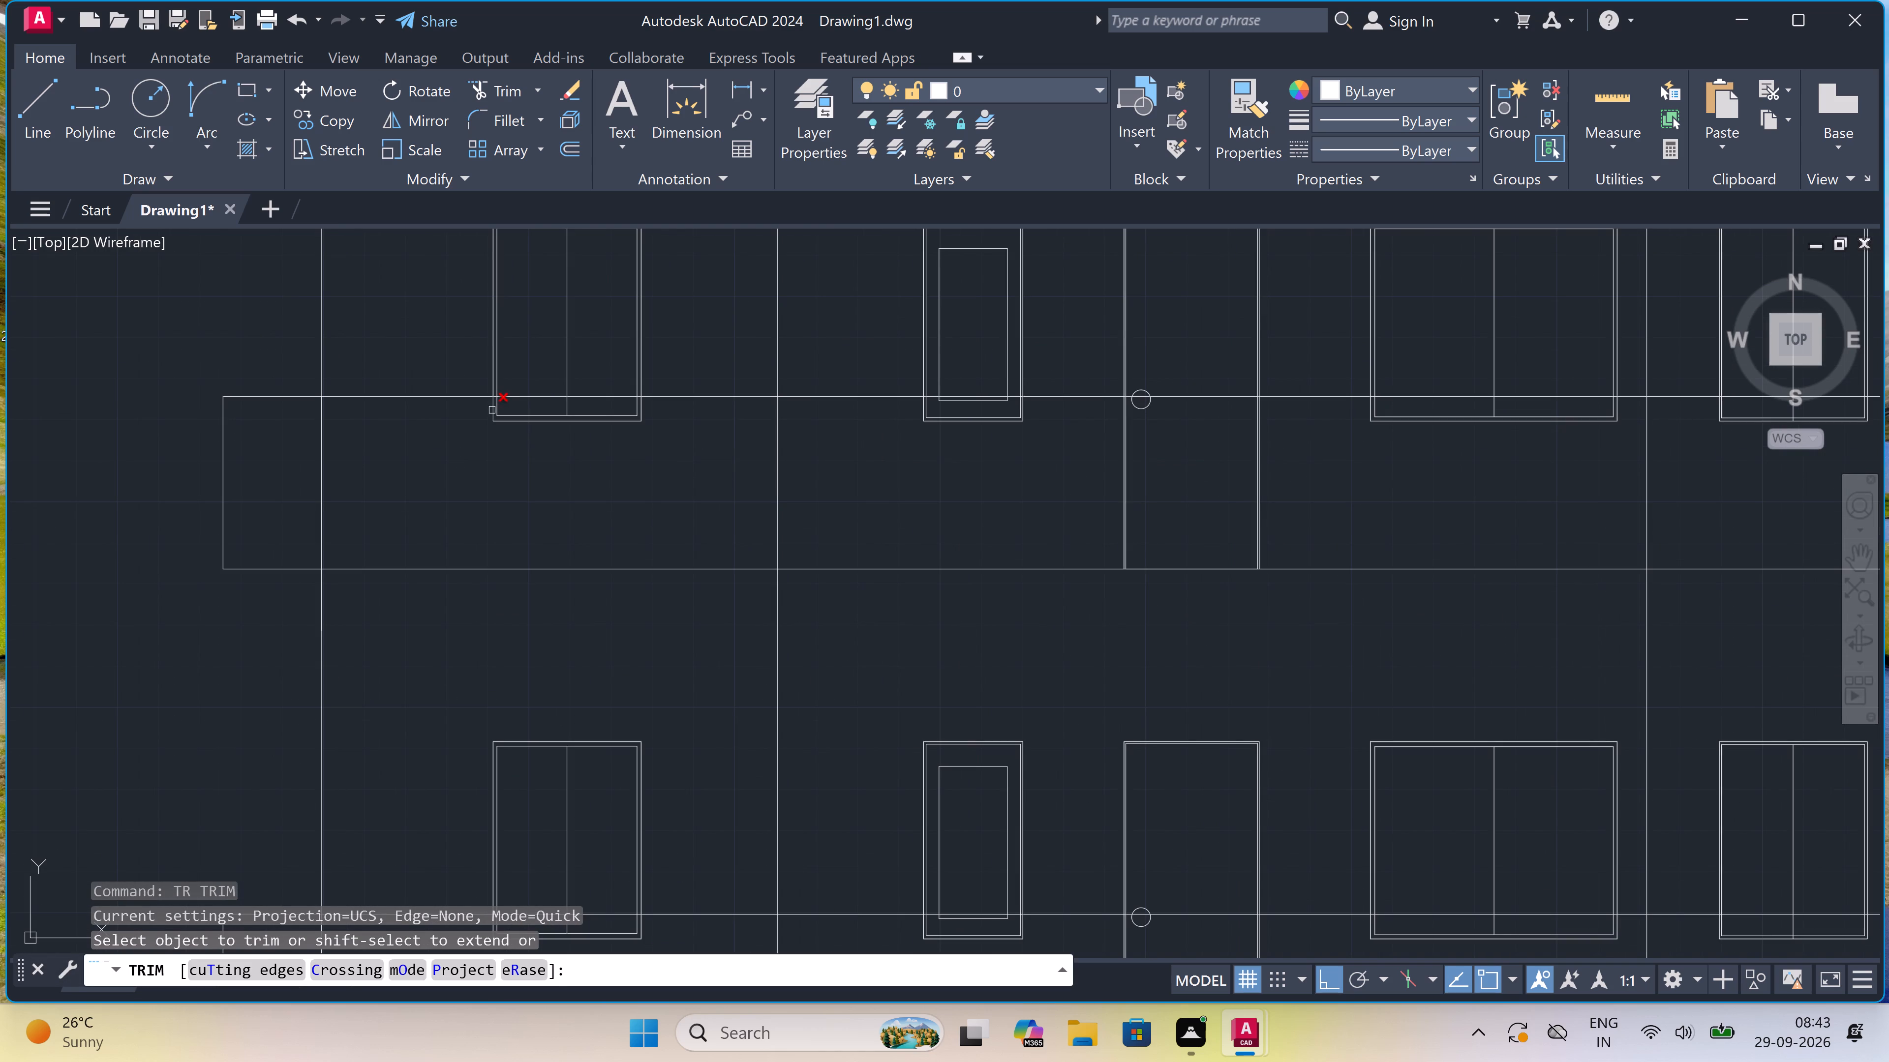
pyautogui.click(466, 406)
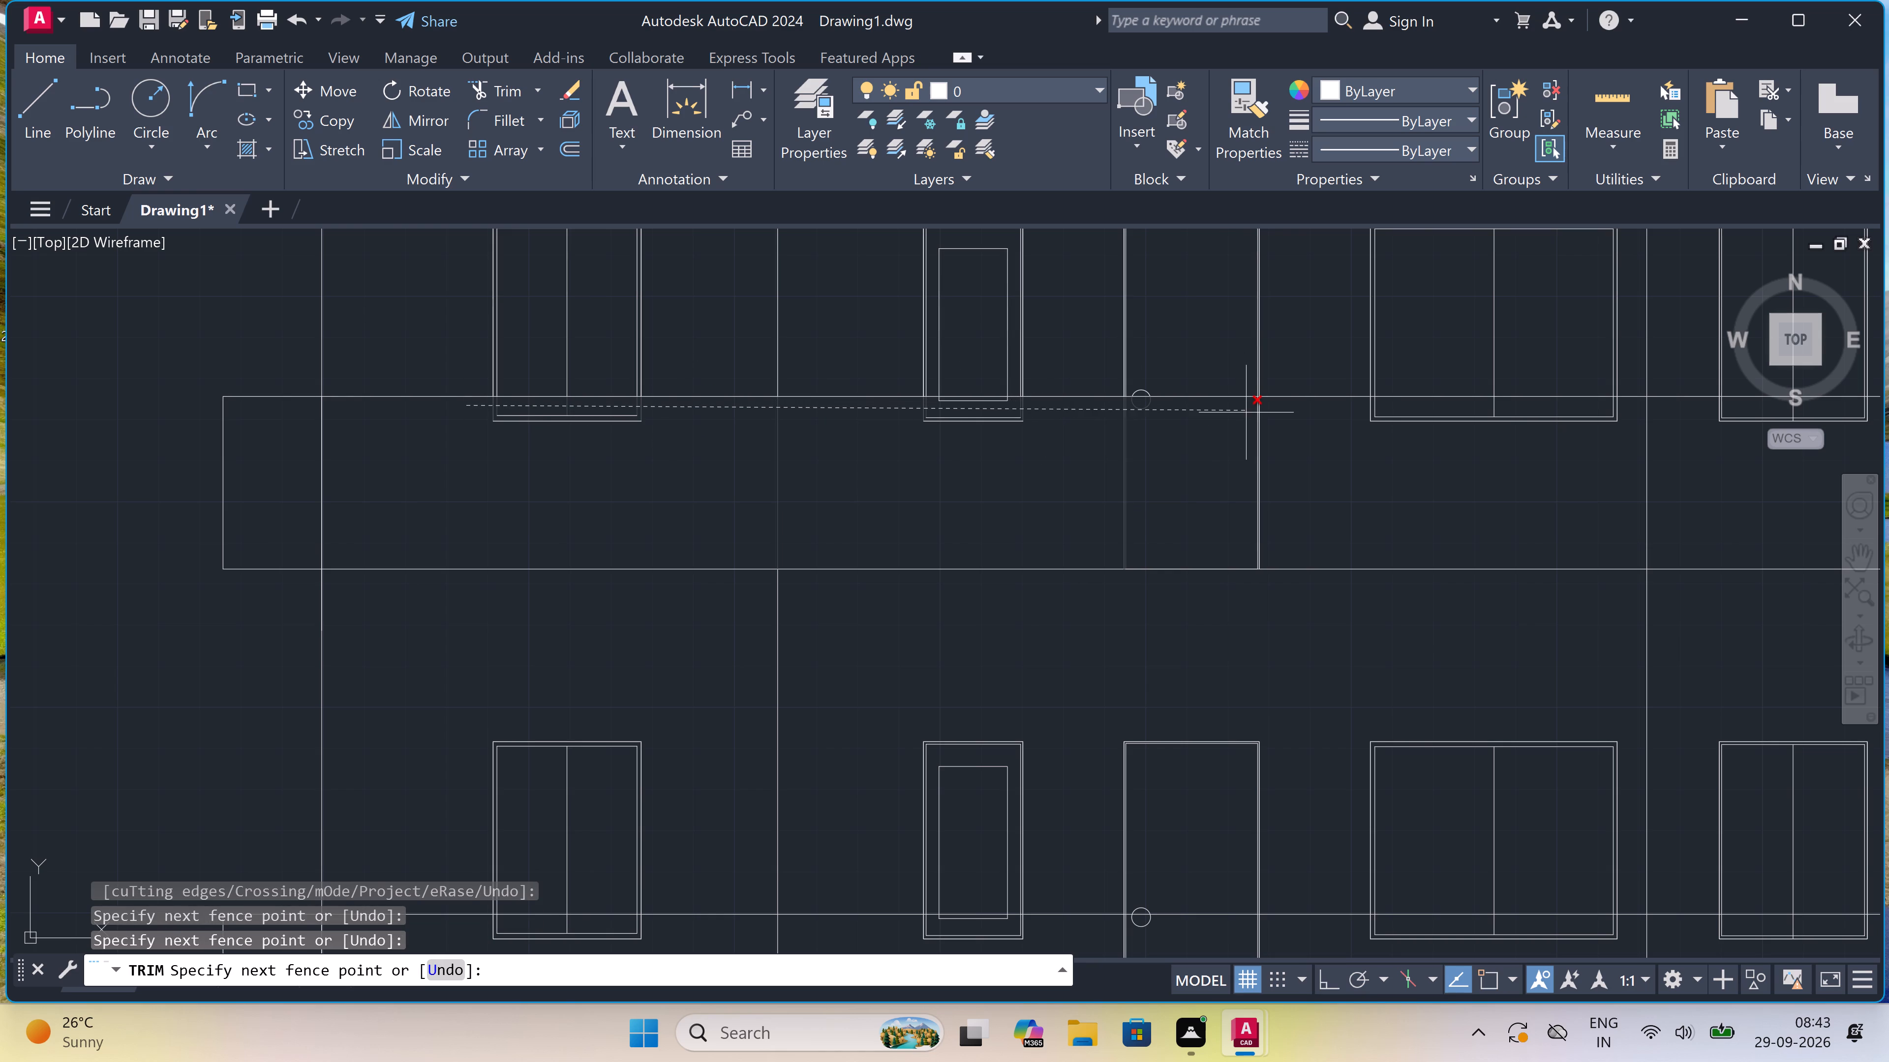
pyautogui.click(1295, 404)
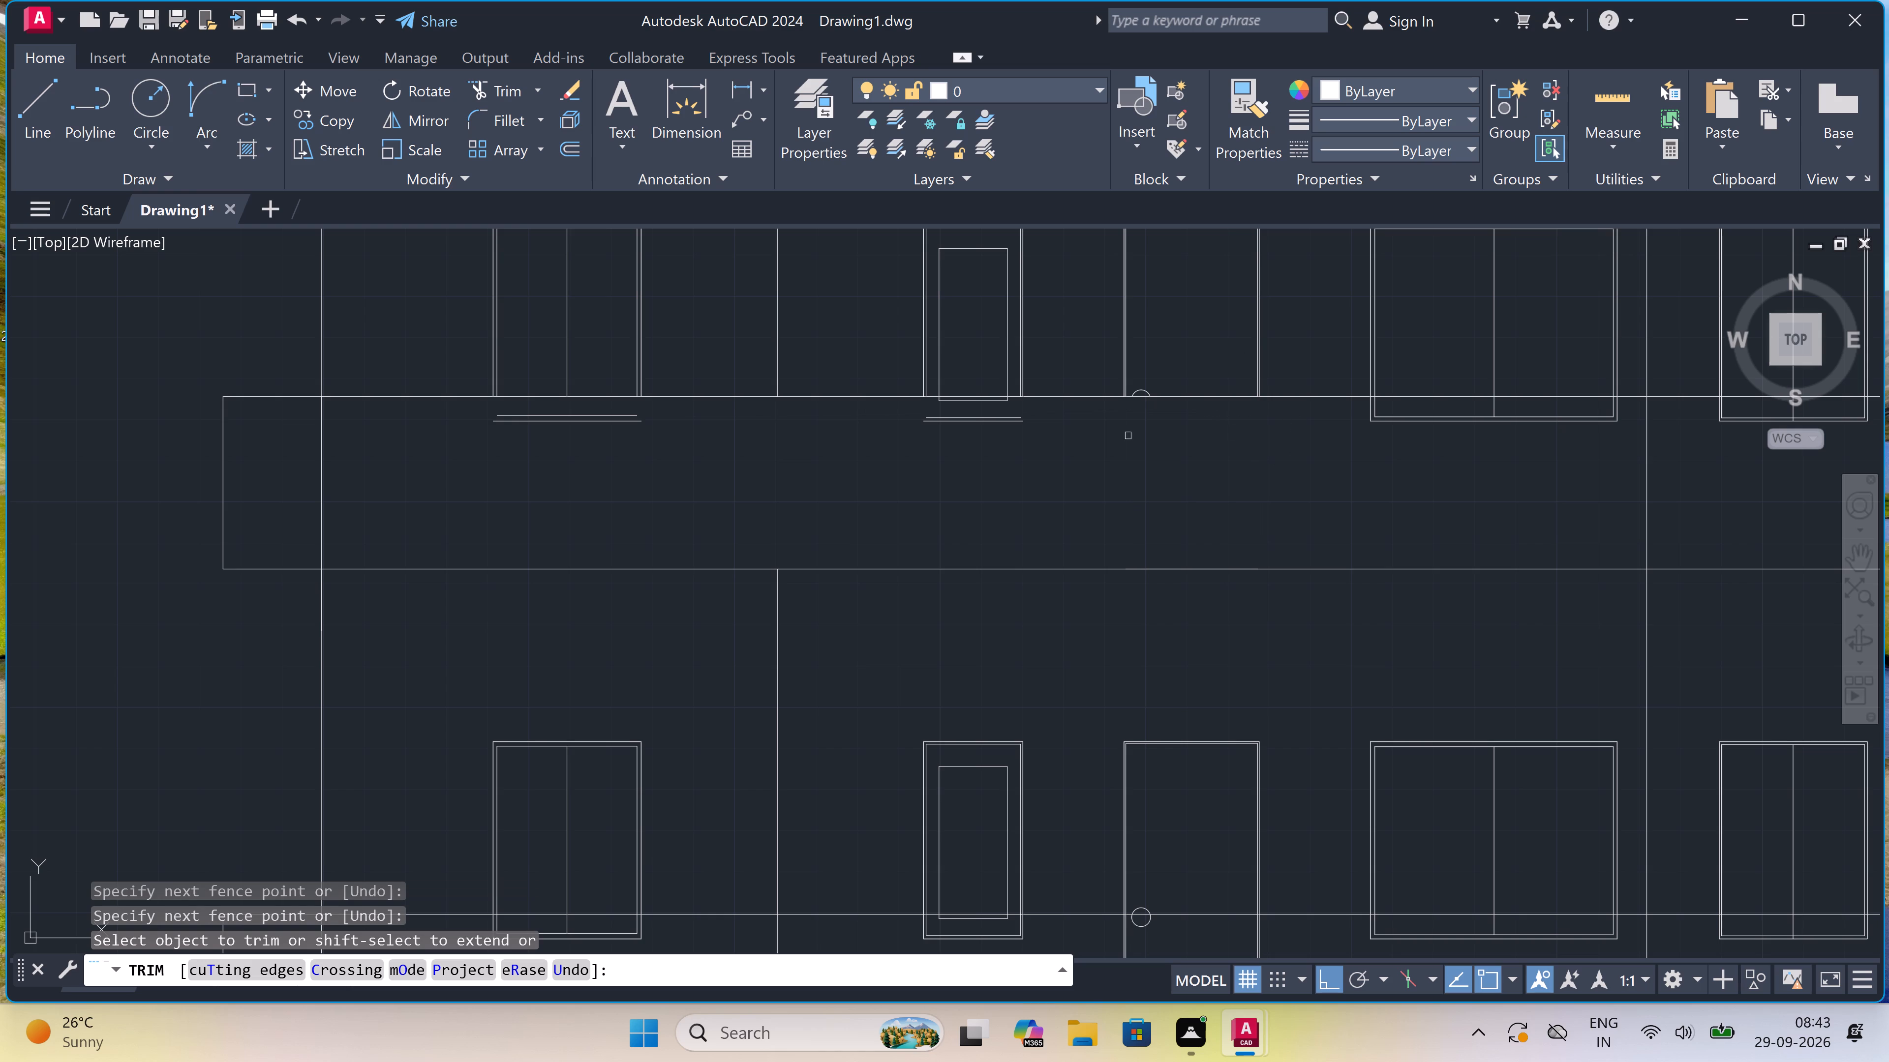
# Trim the top storey's first narrow window's inner frame below the balcony band's upper edge and remove its leftover horizontal sill lines.
pyautogui.scroll(2, 998, 411)
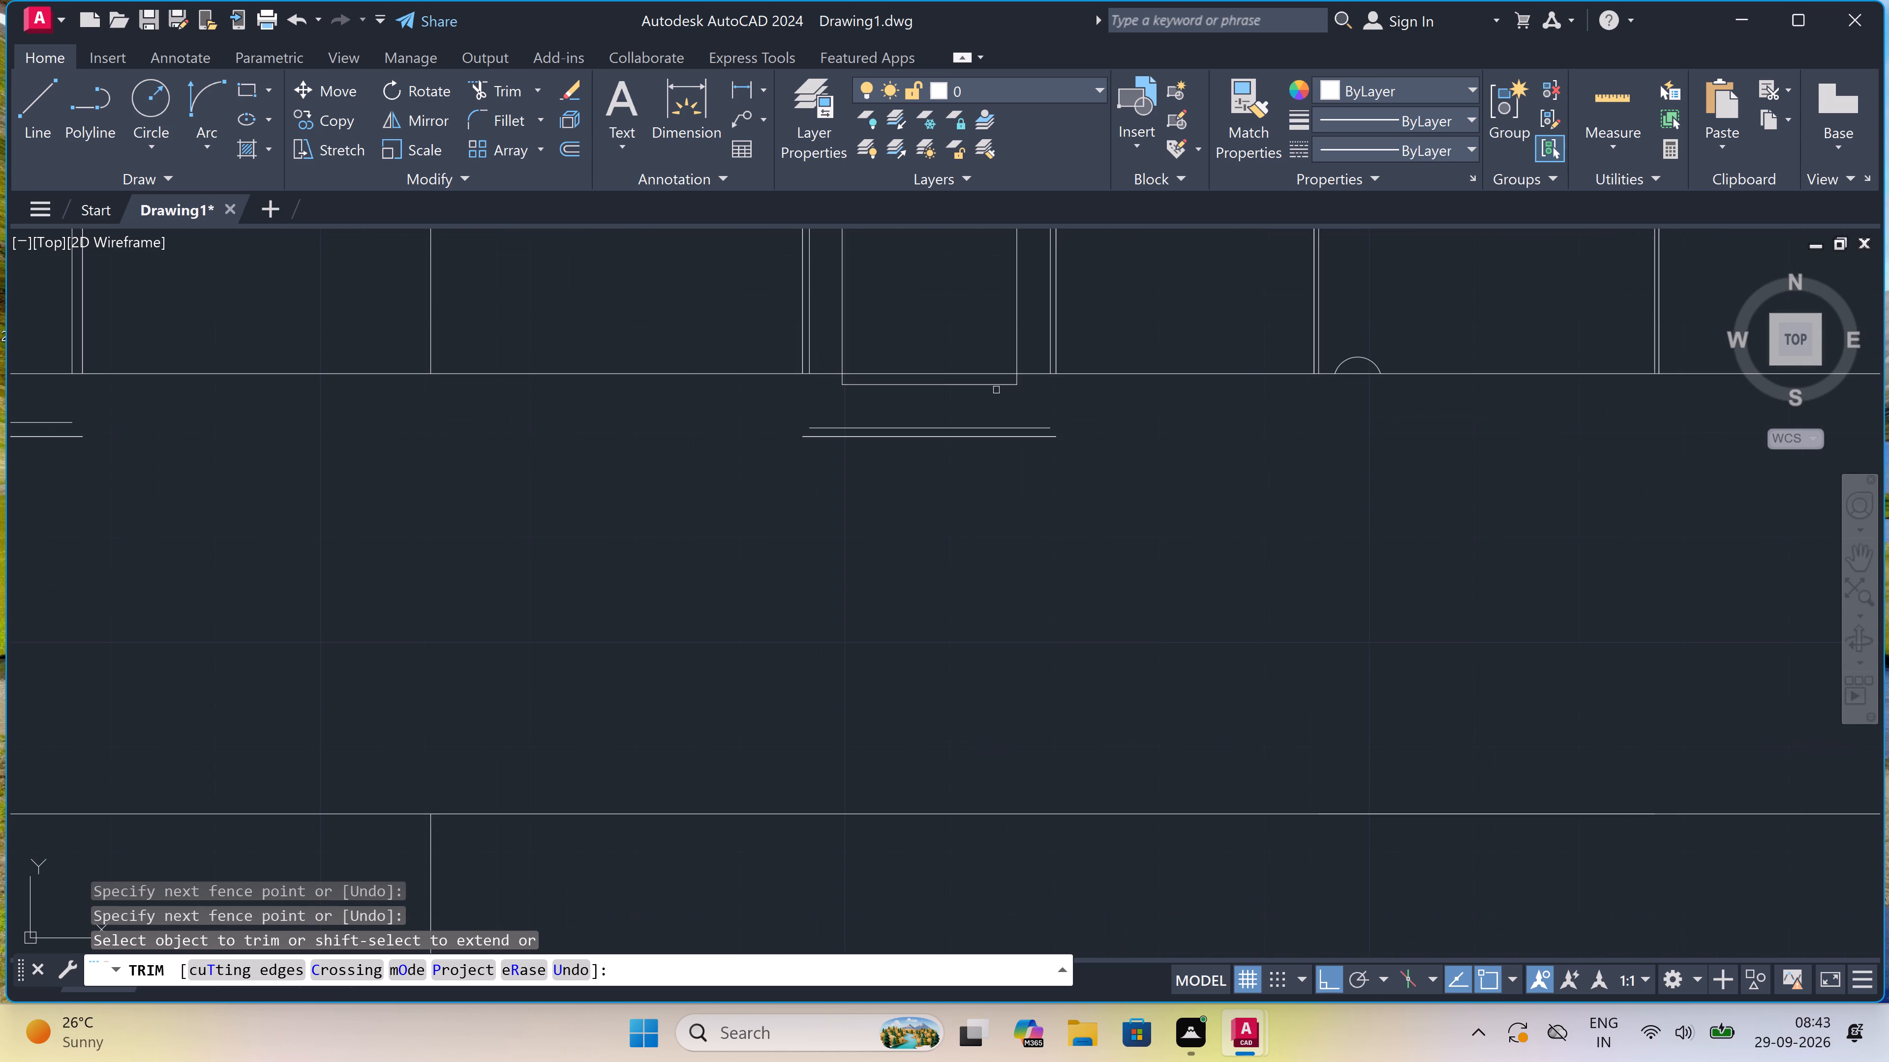
pyautogui.scroll(2, 994, 387)
pyautogui.click(1073, 360)
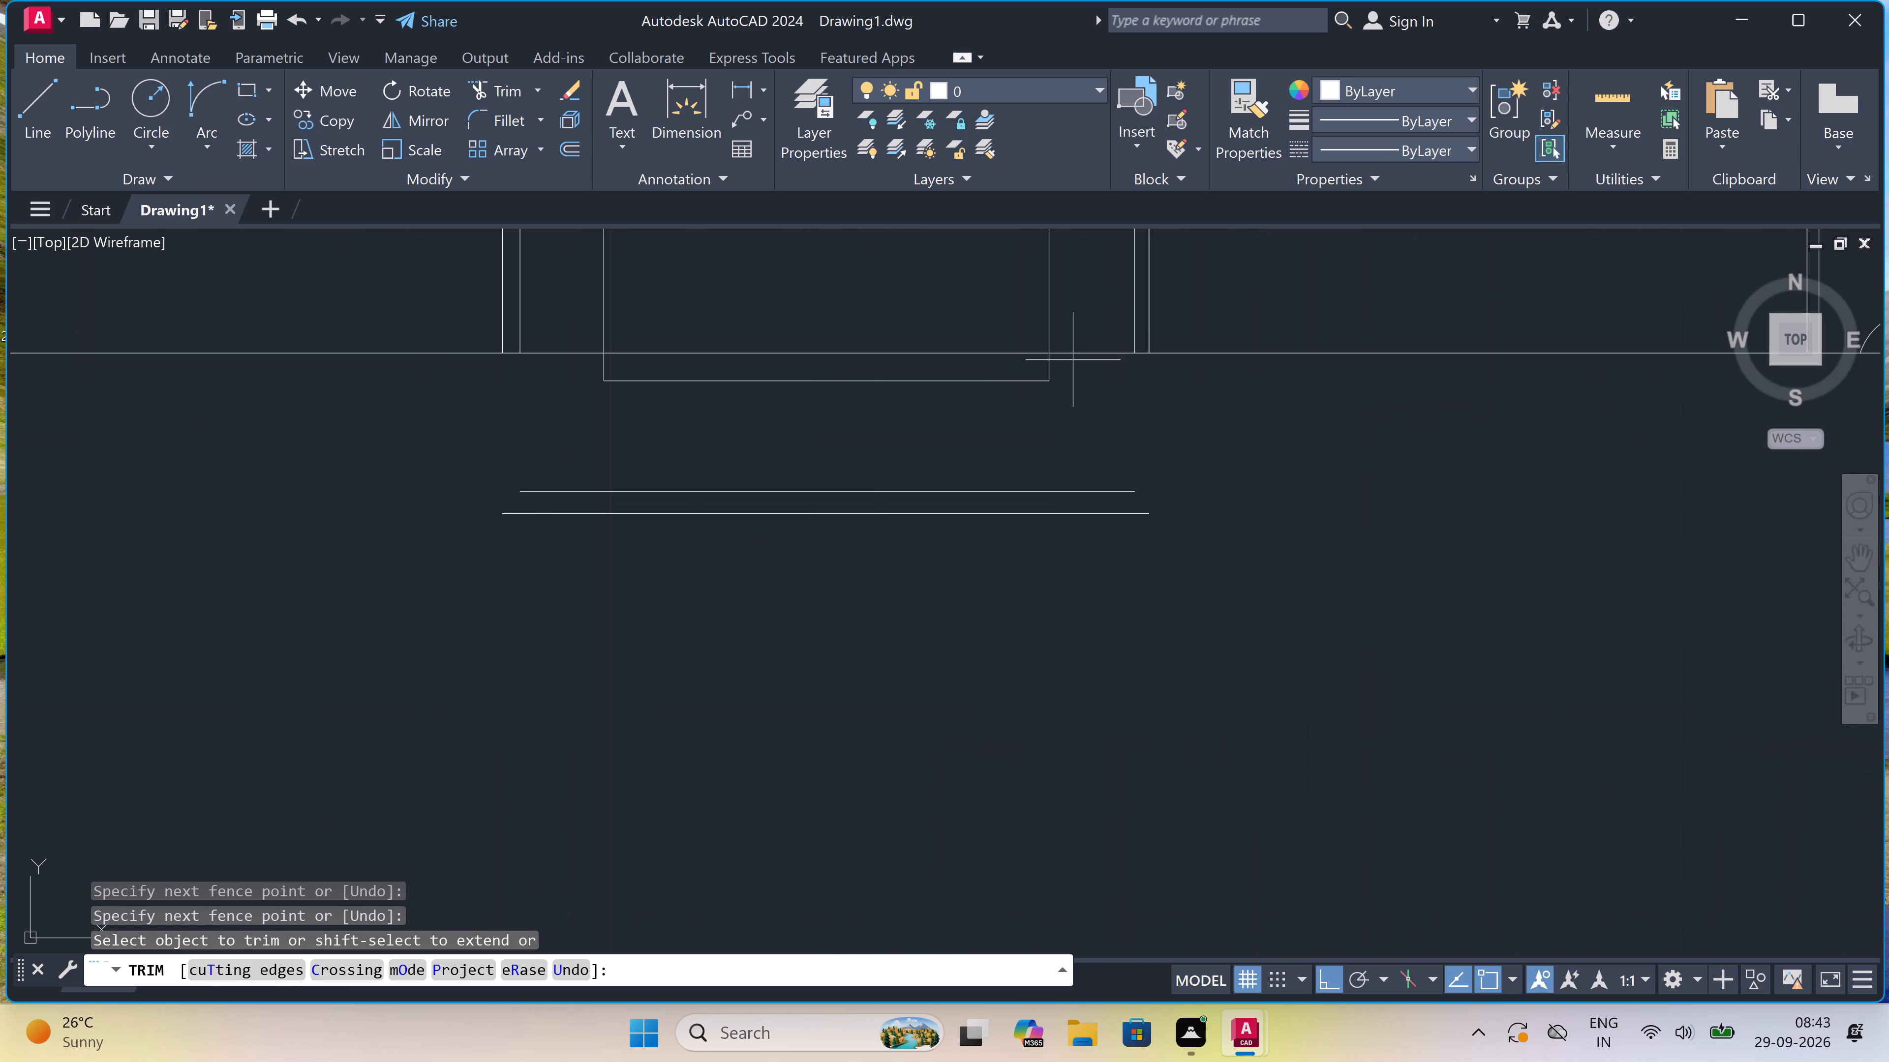
pyautogui.click(358, 370)
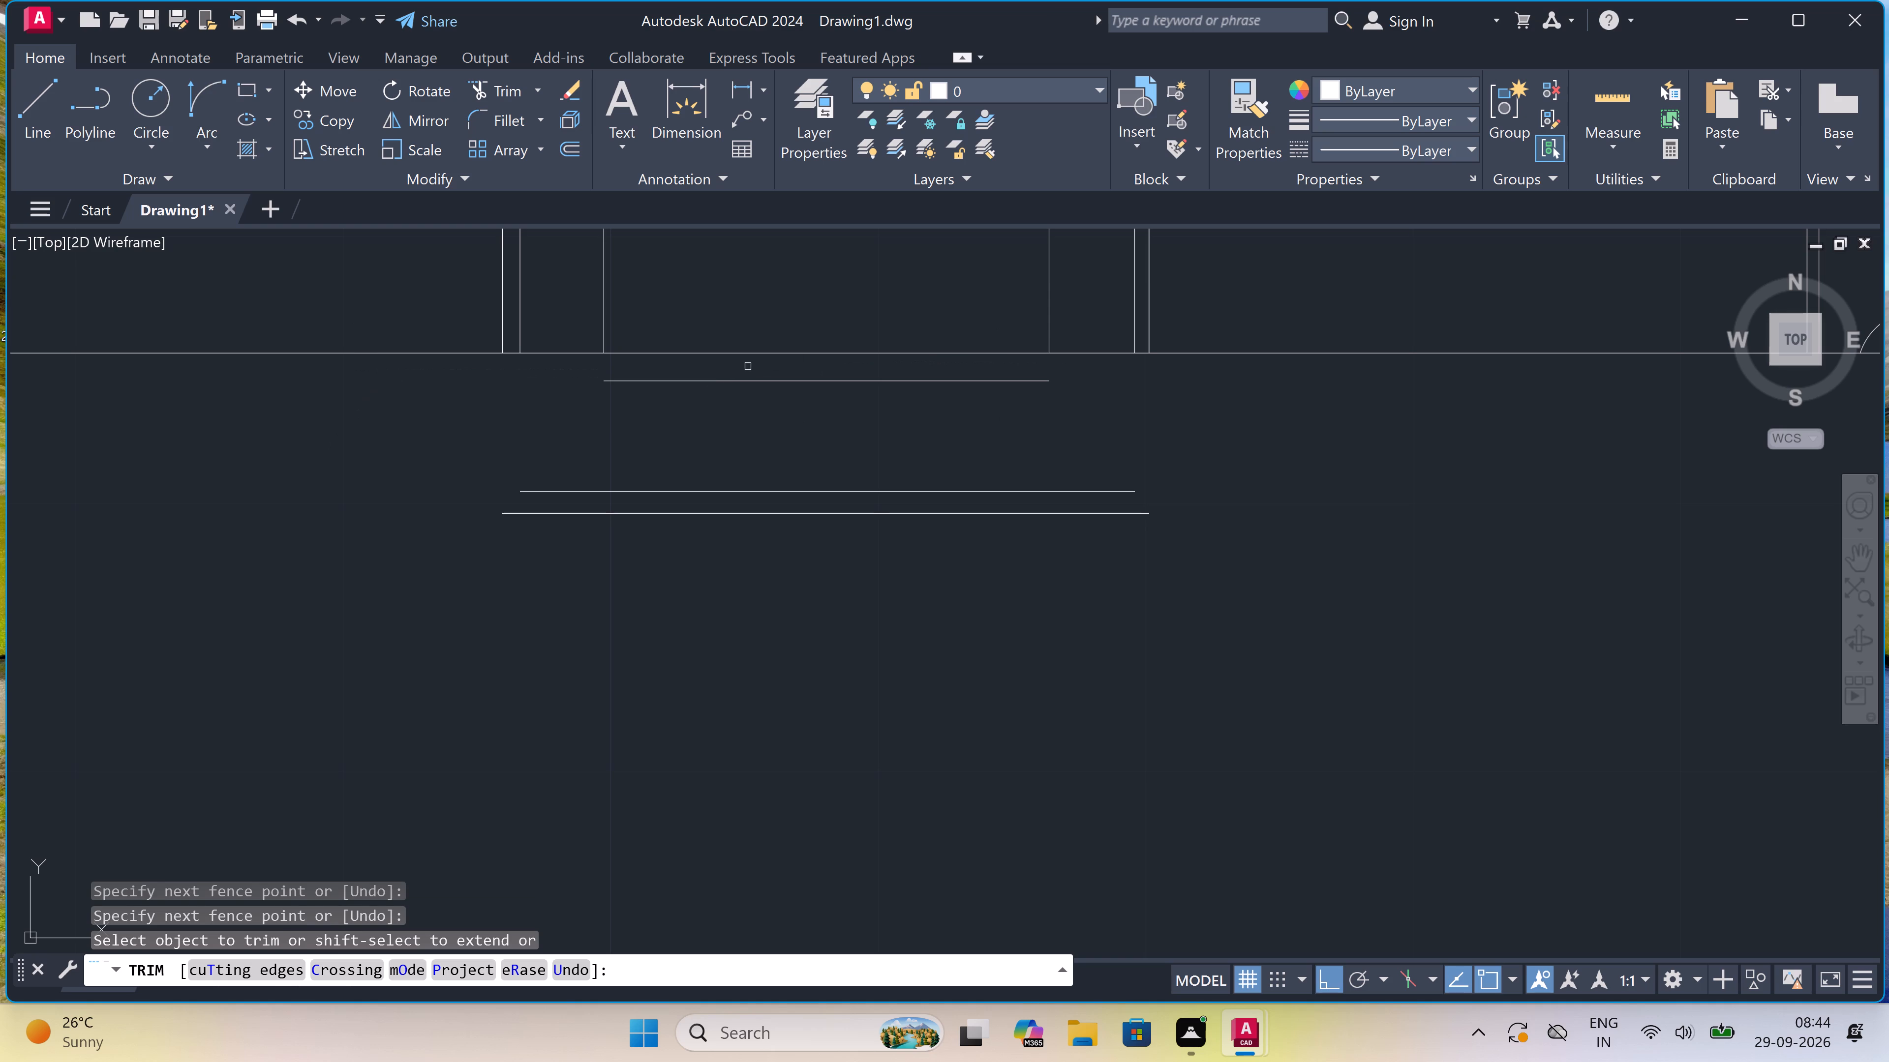
pyautogui.click(748, 366)
pyautogui.click(704, 602)
pyautogui.scroll(-5, 740, 567)
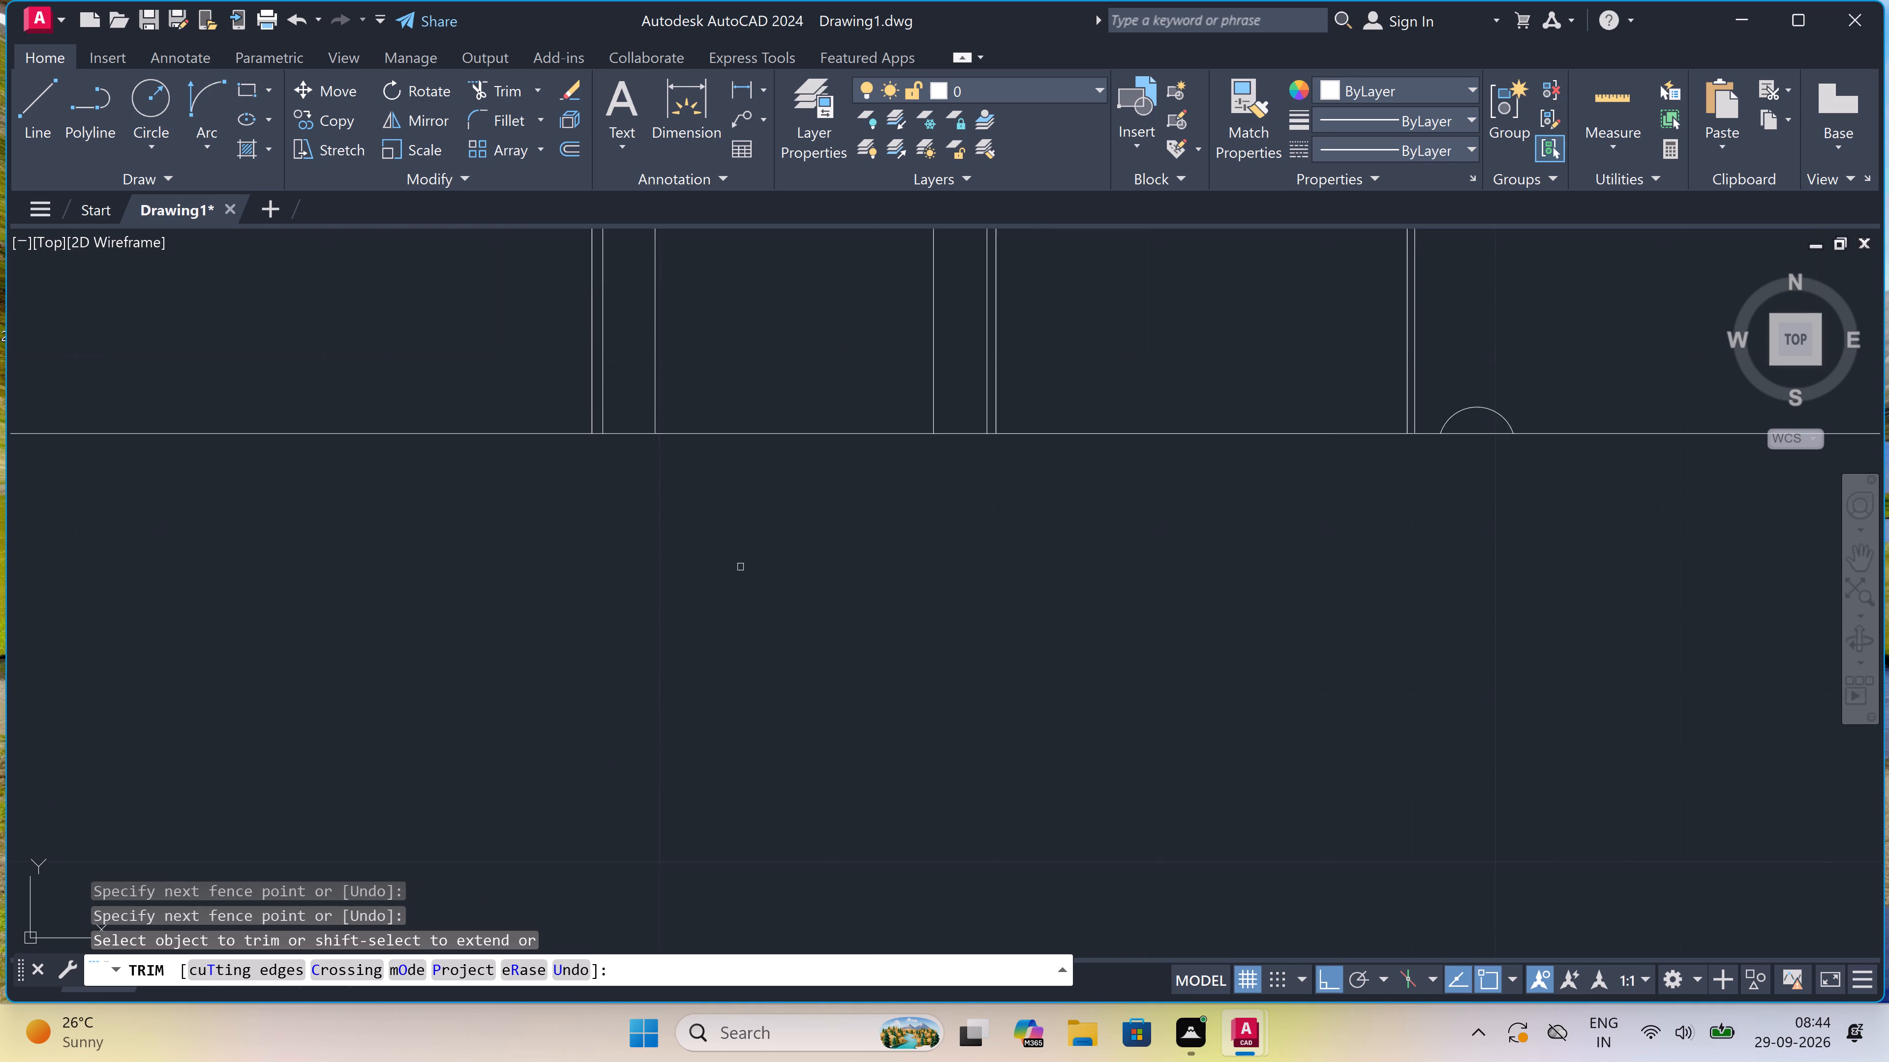
pyautogui.scroll(-1, 740, 567)
pyautogui.scroll(2, 571, 553)
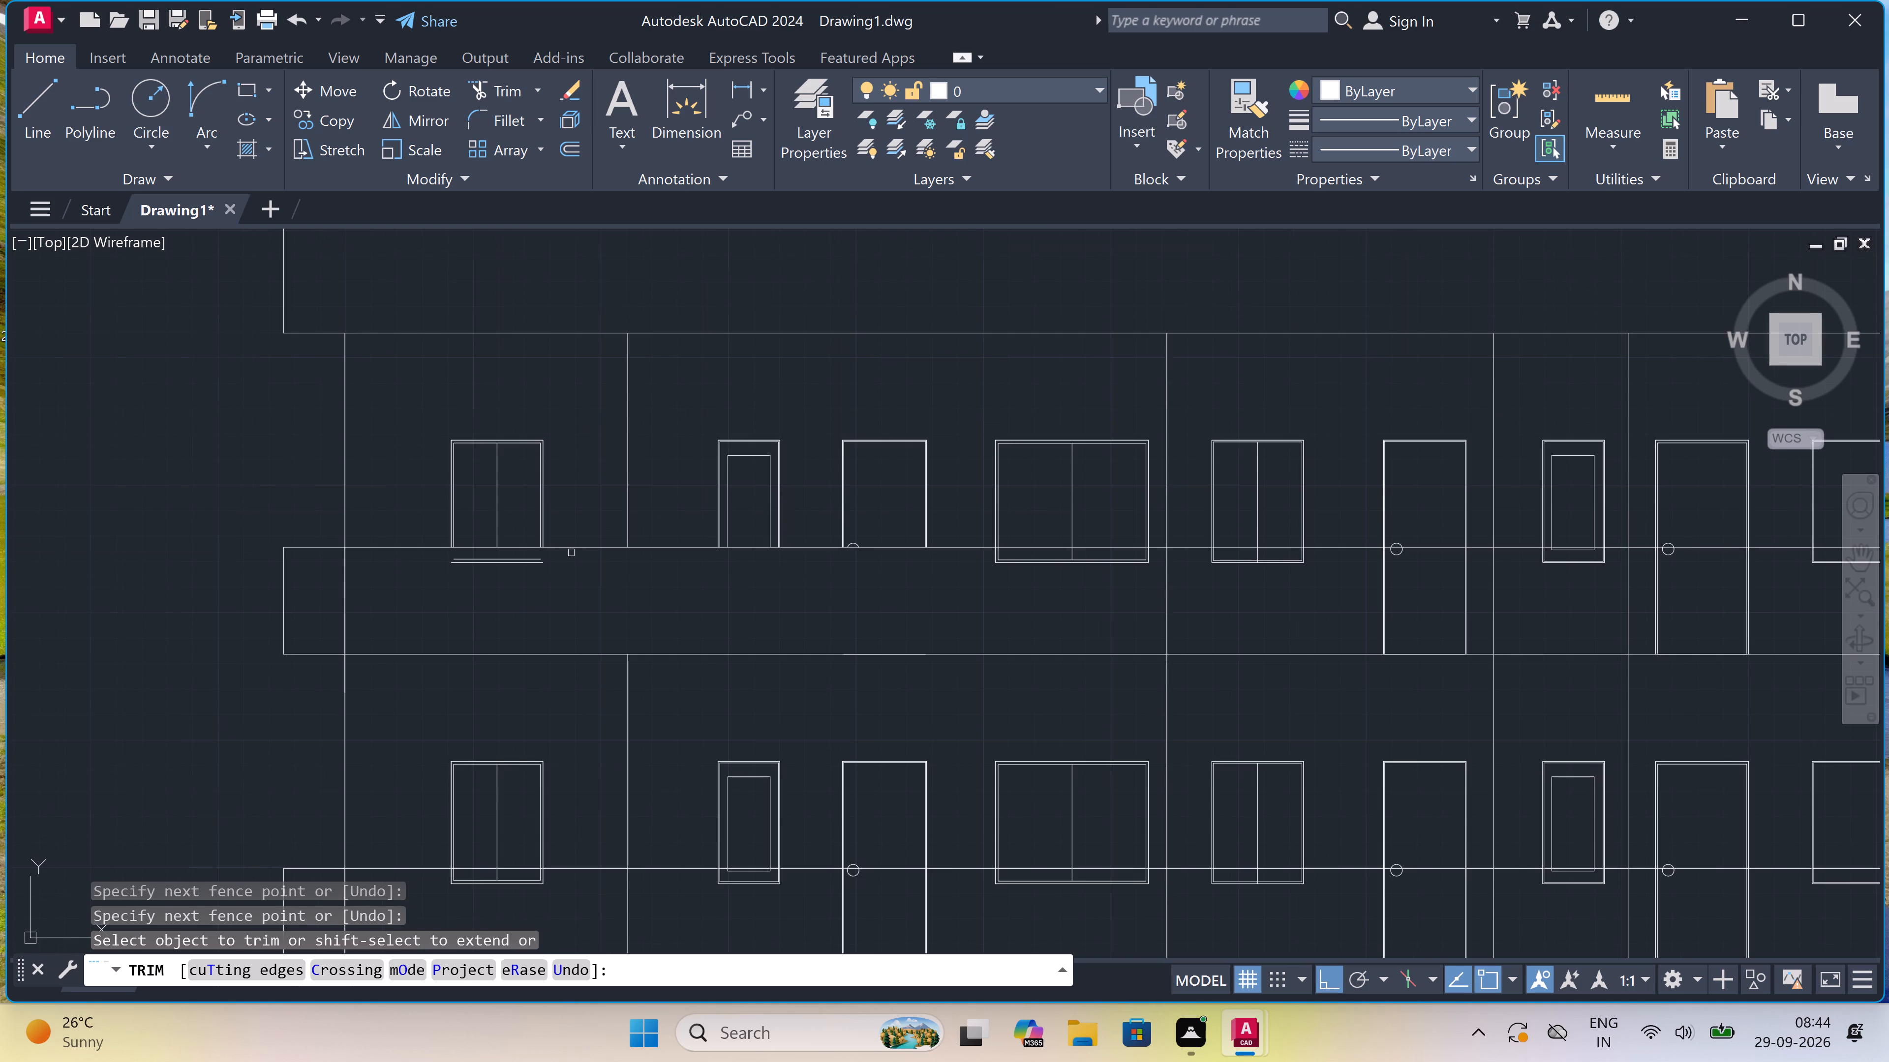
# Remove the leftover sill lines below the top storey's first window in the balcony band.
pyautogui.click(462, 563)
pyautogui.click(430, 637)
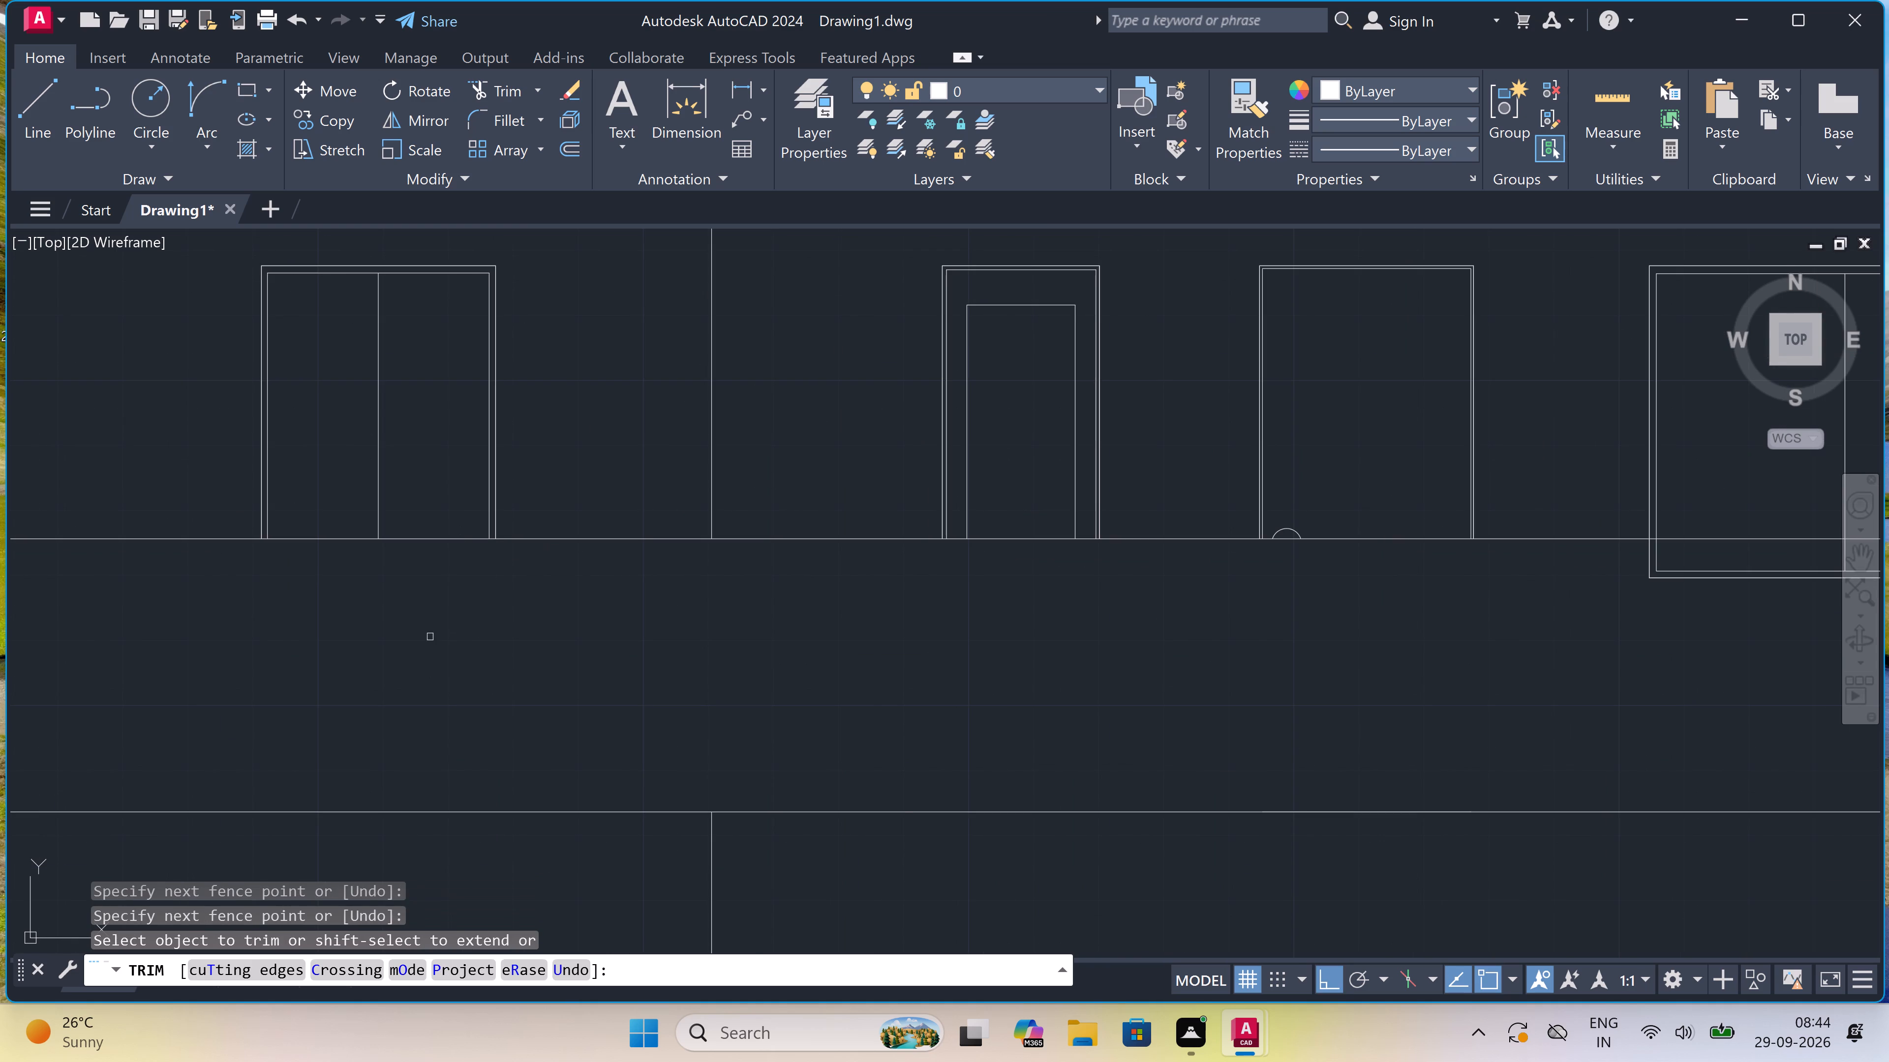
# Trim the first wall line, the interior wall lines and the second and third doors where they cross the balcony band below the top storey.
pyautogui.scroll(-2, 430, 636)
pyautogui.click(237, 647)
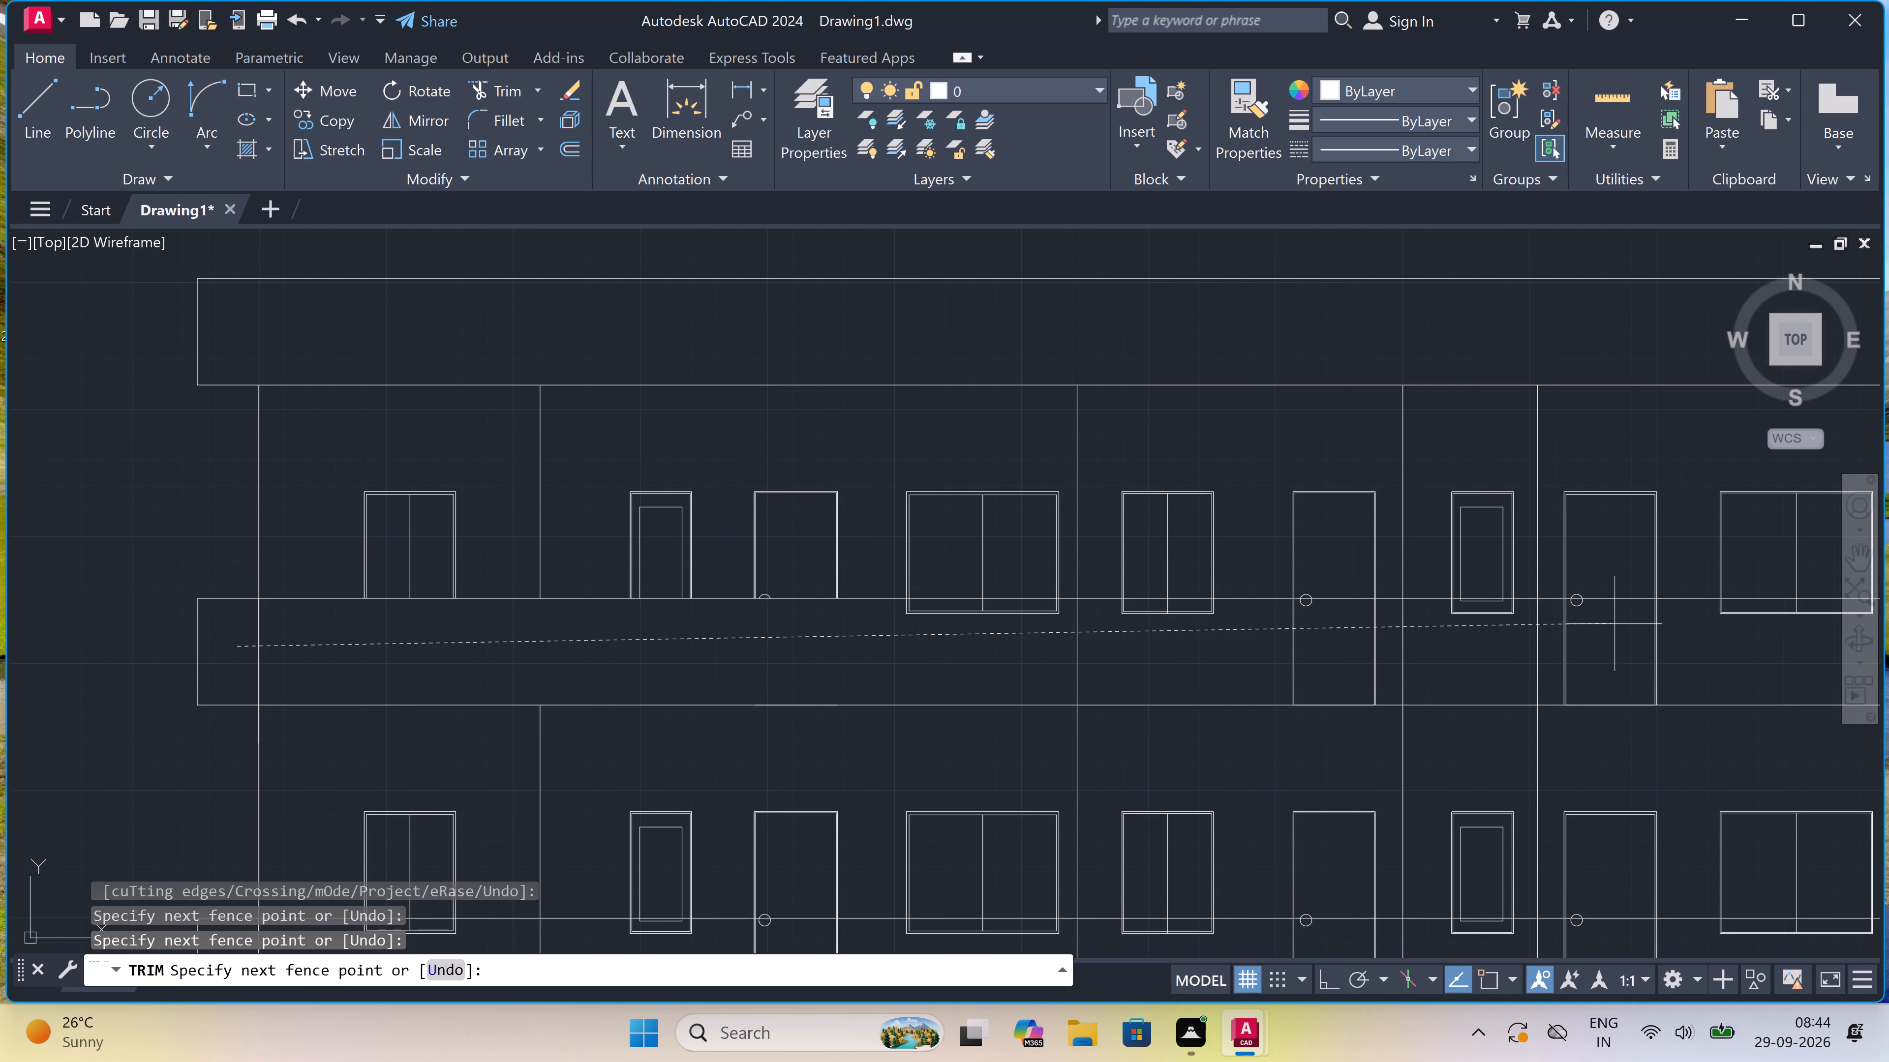
pyautogui.click(1712, 629)
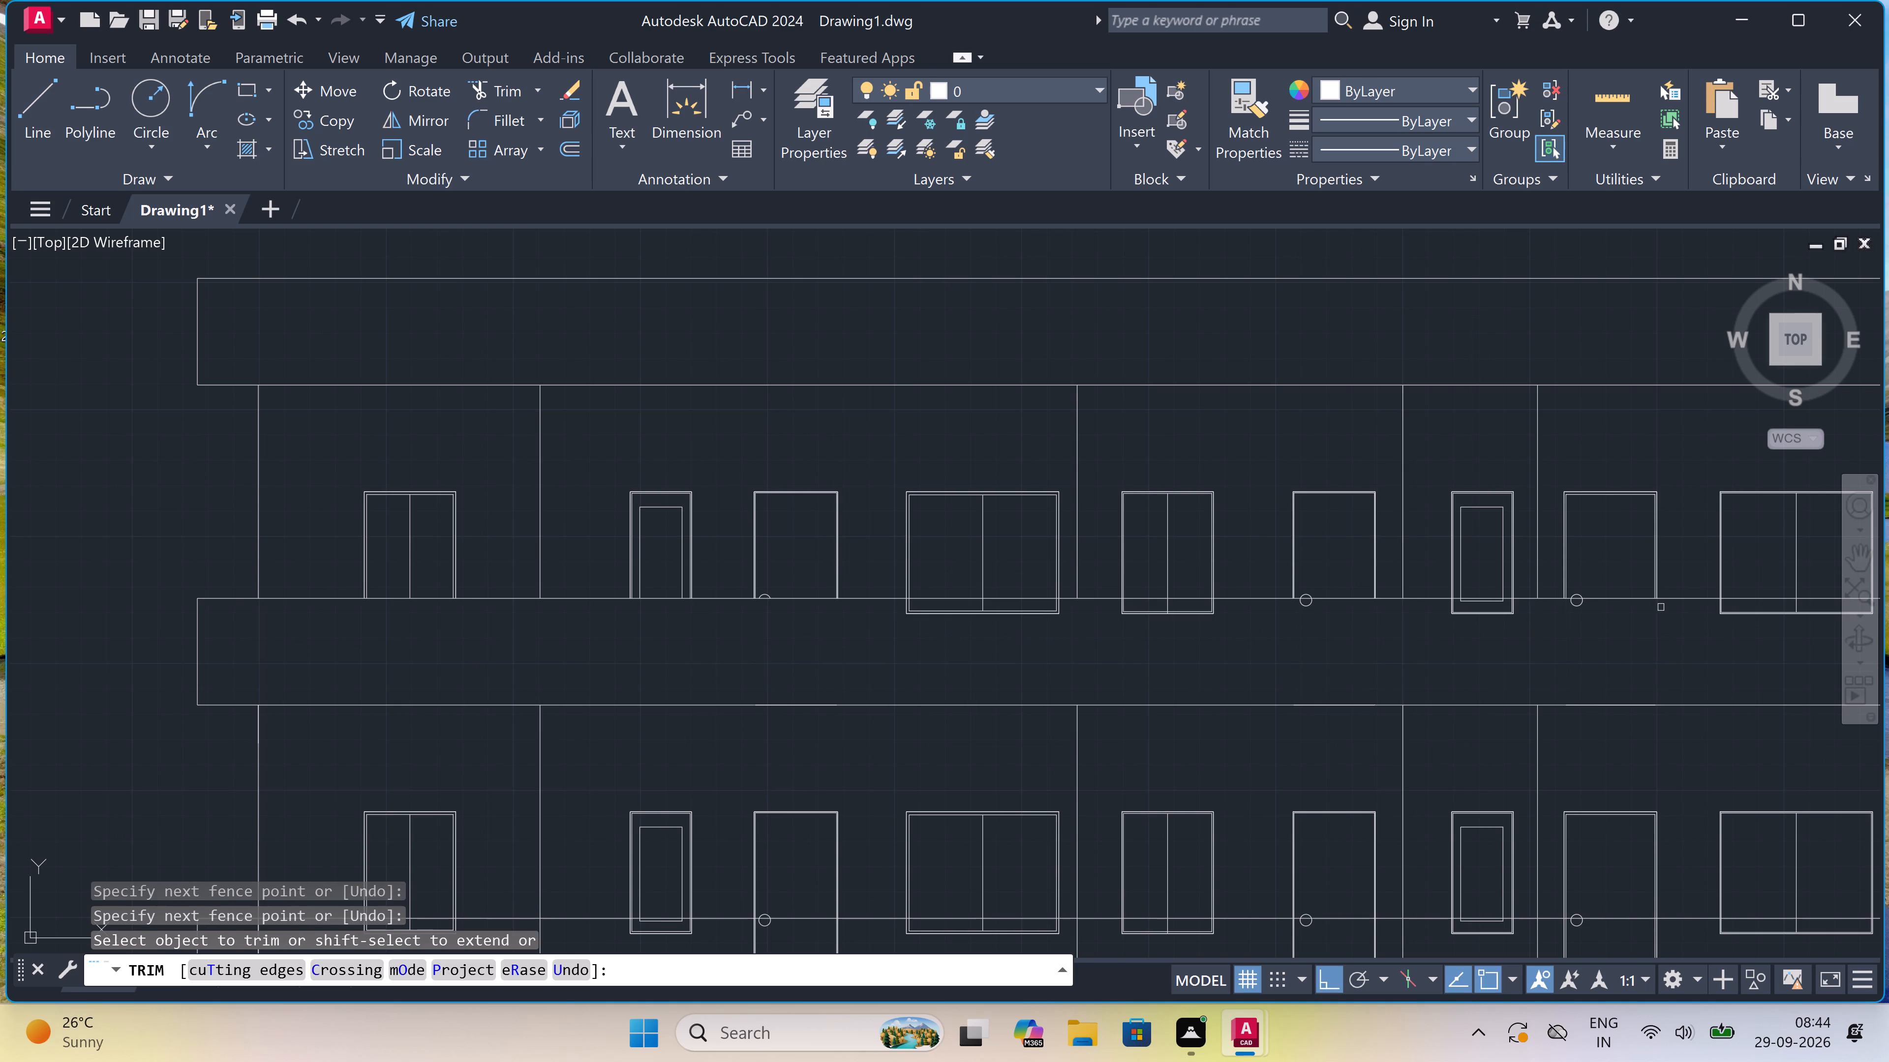
# Trim the top storey's middle wide window and adjacent two-pane window below the band's upper edge, and remove the wide window's leftover sill lines.
pyautogui.scroll(2, 1072, 612)
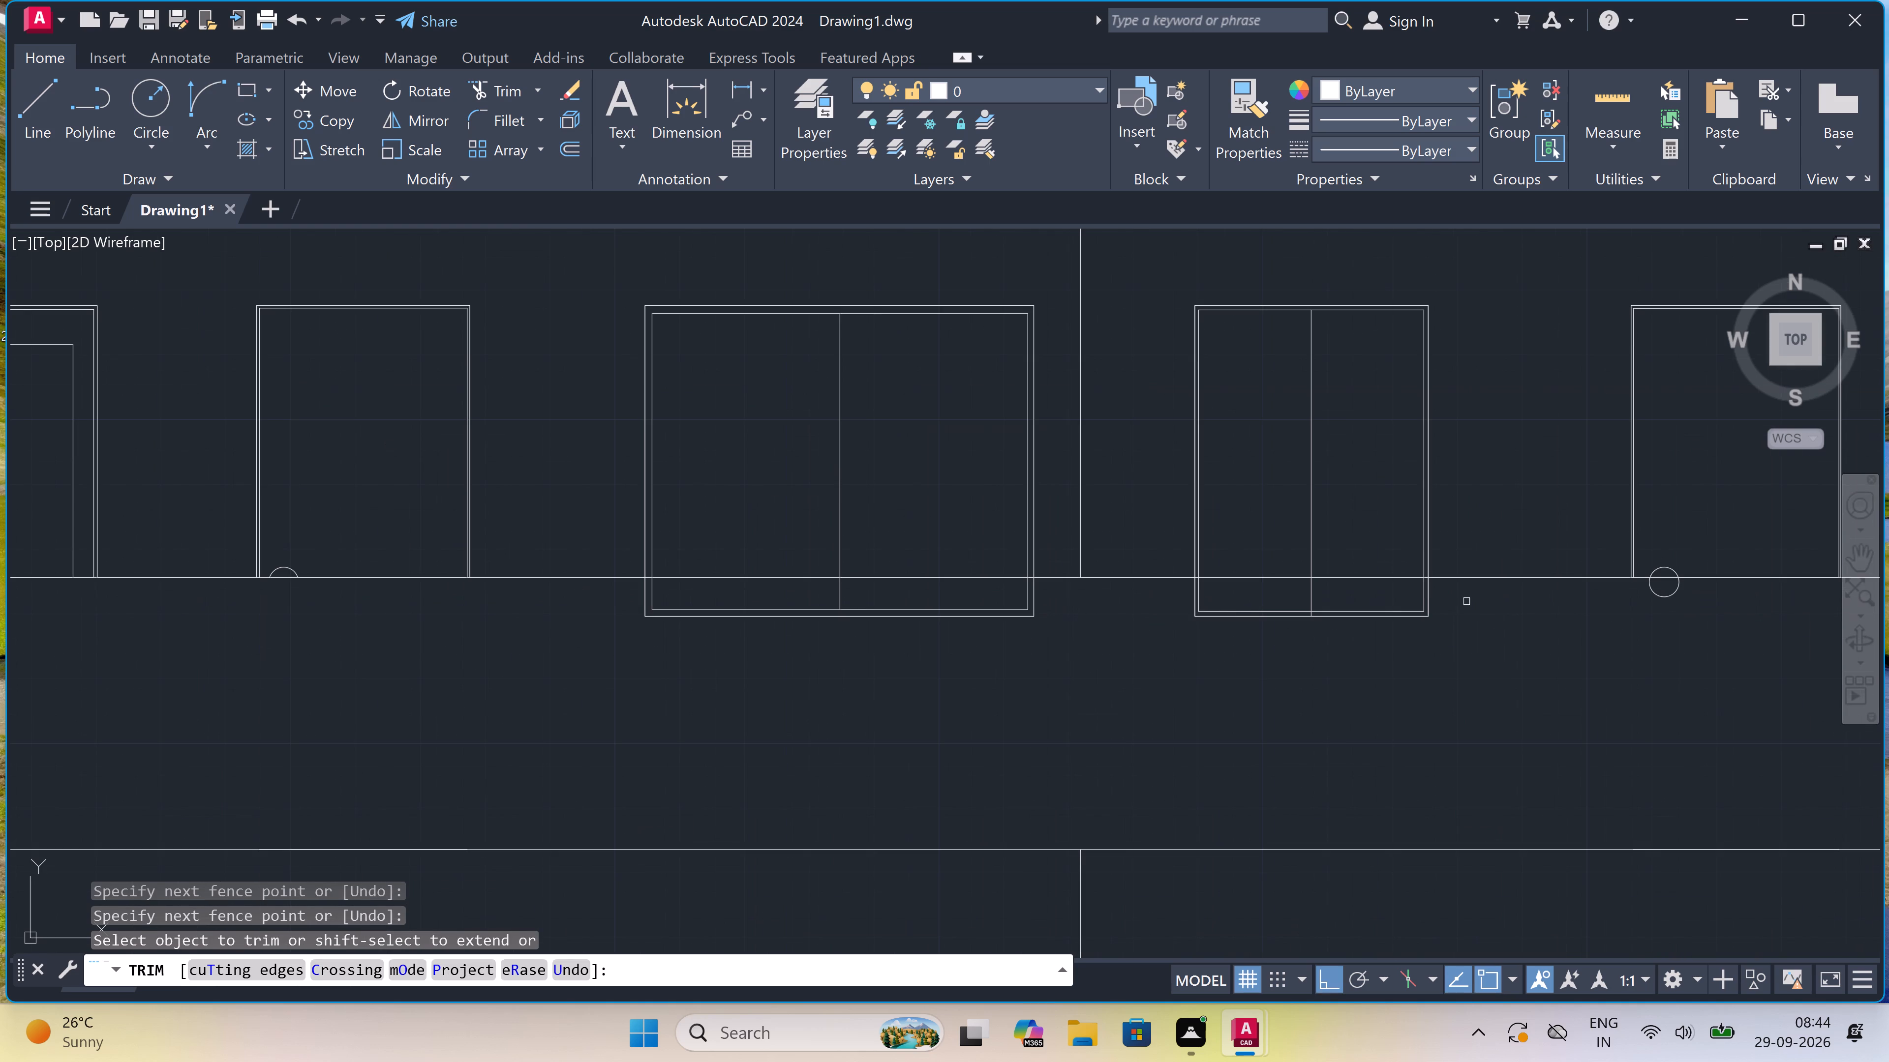
pyautogui.click(1471, 599)
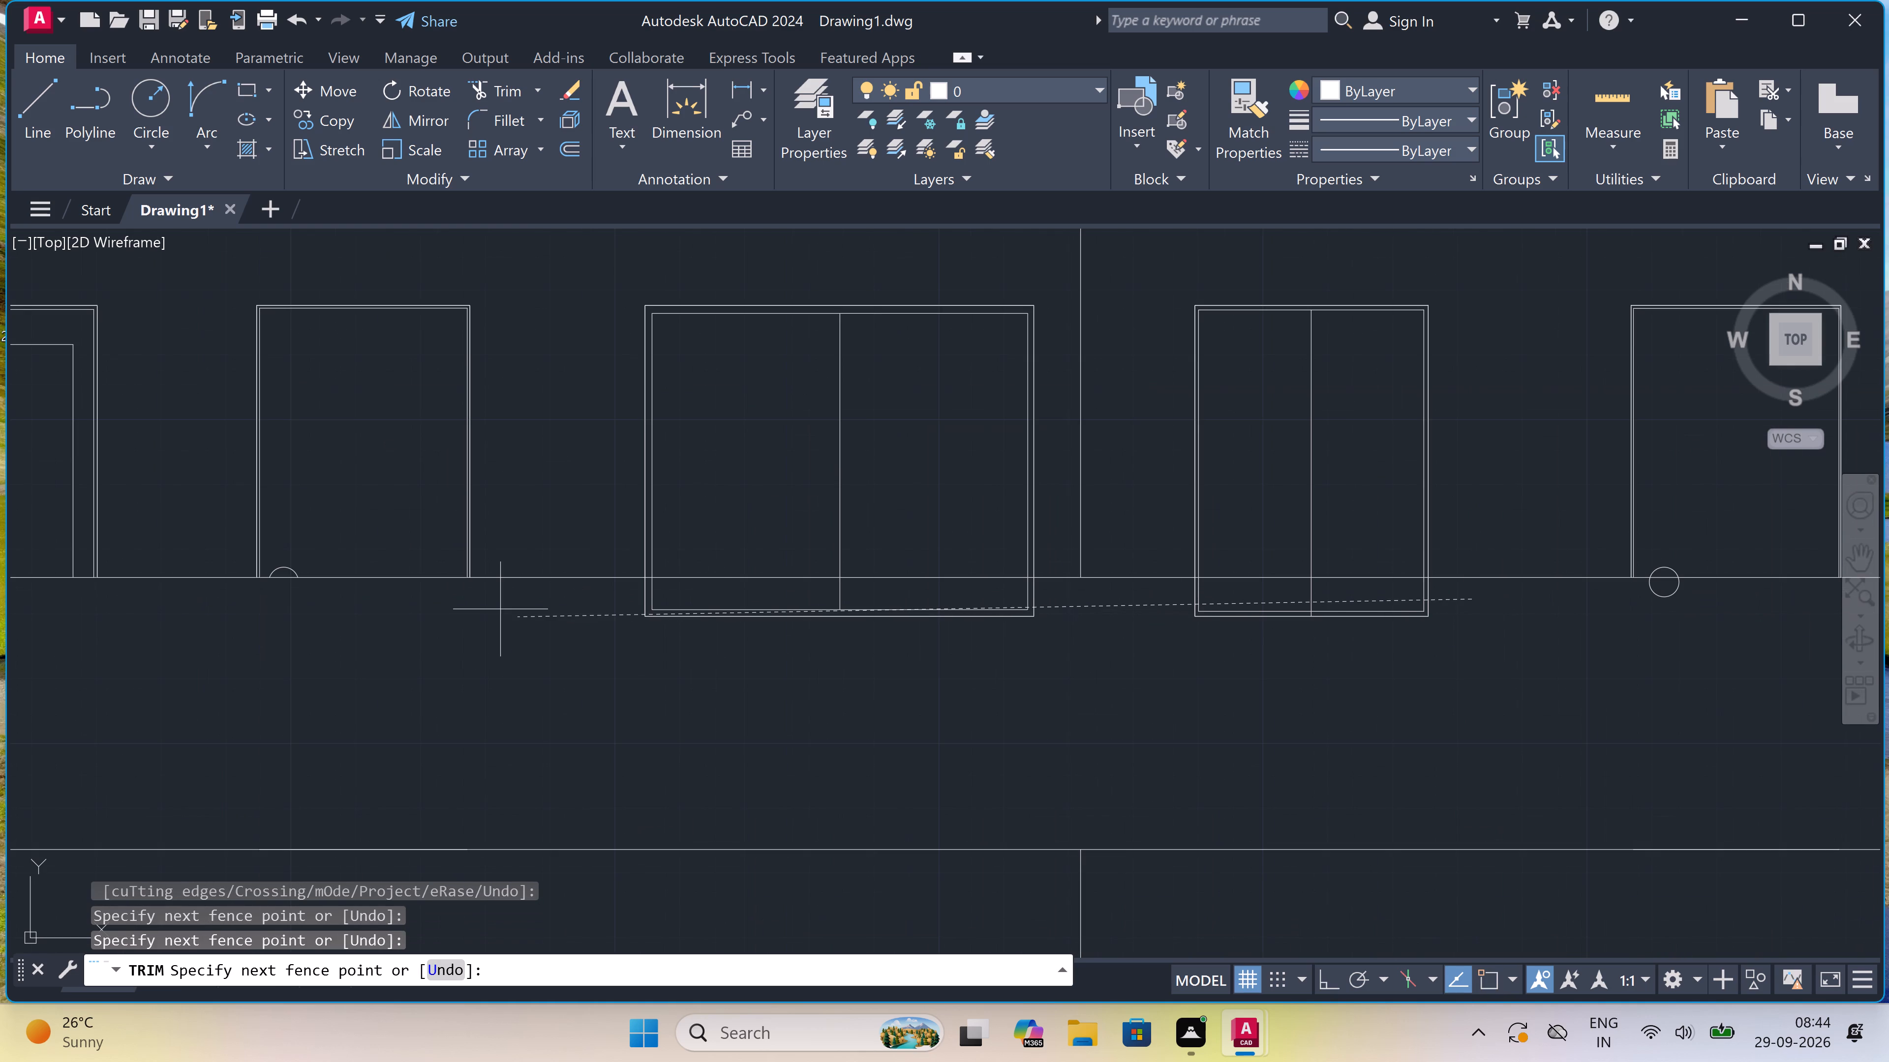
pyautogui.click(513, 586)
pyautogui.click(837, 601)
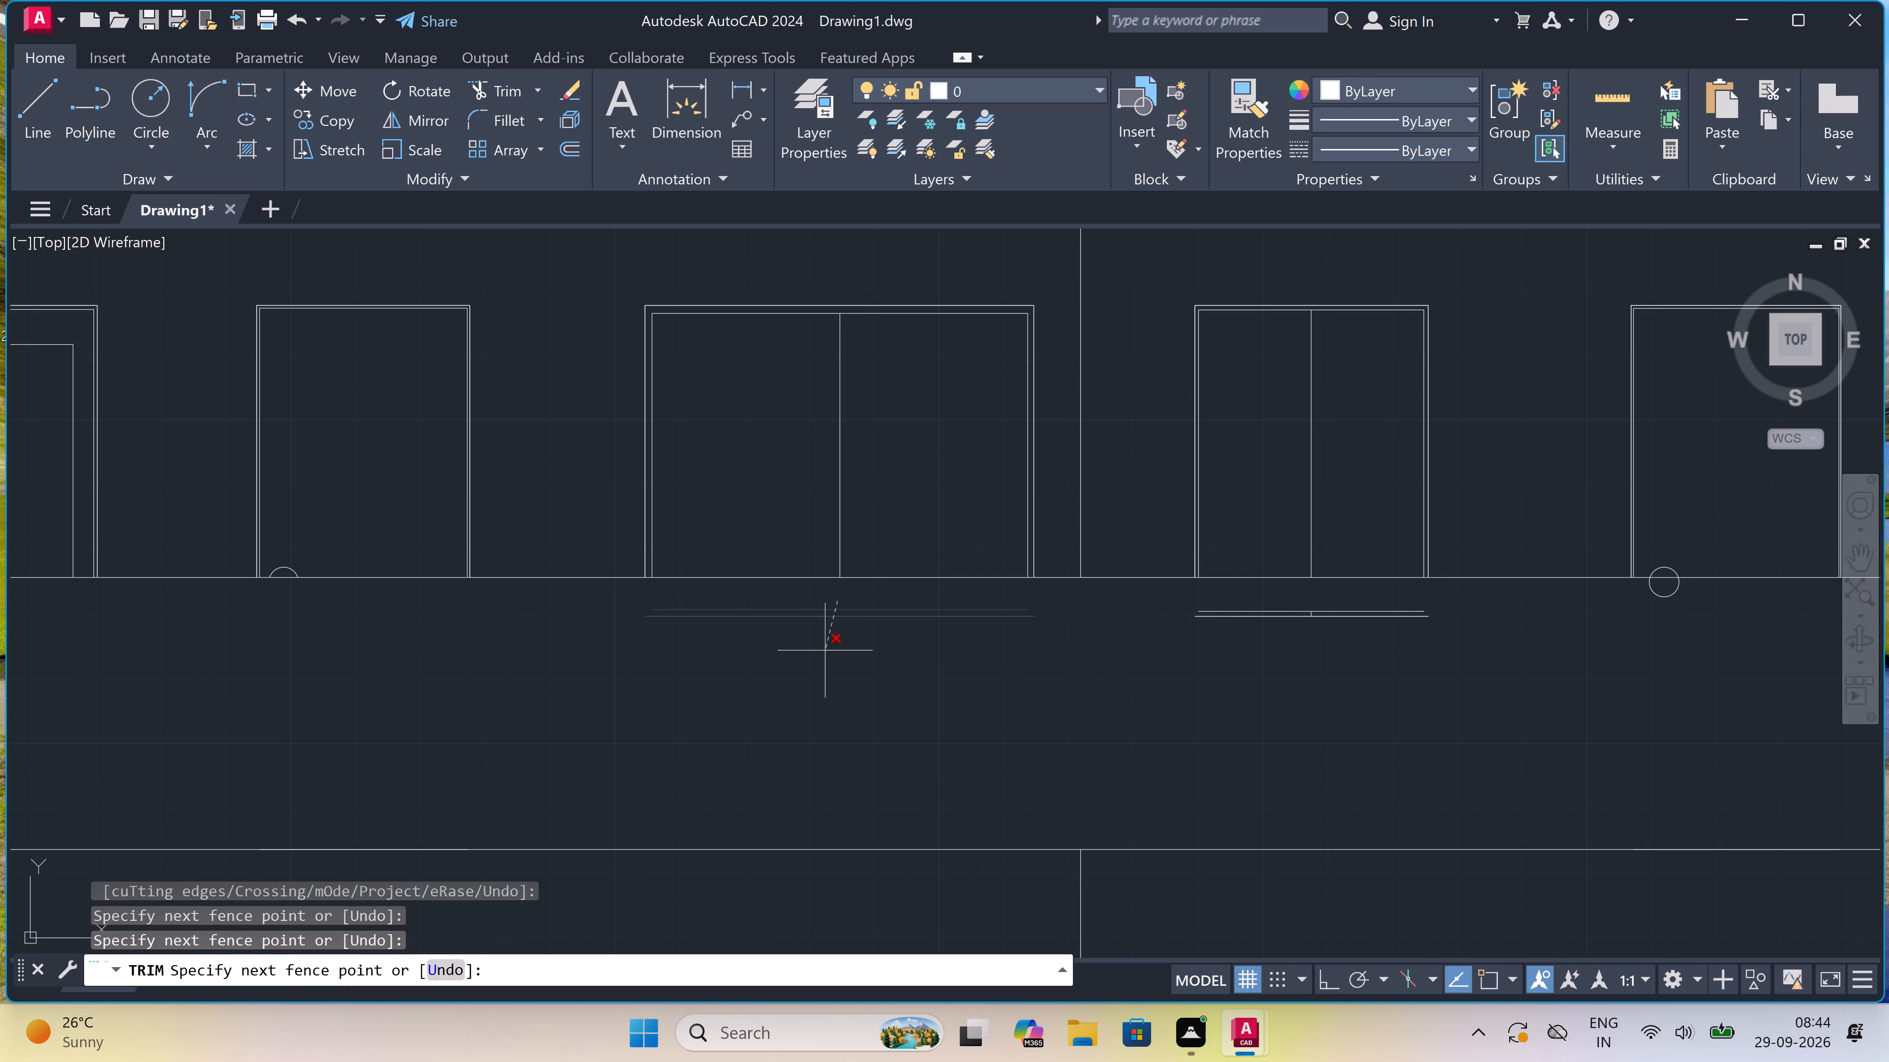
pyautogui.click(825, 650)
# Remove the leftover sill lines and mullion fragment below the top storey's two-pane window beside the middle wide window.
pyautogui.click(1239, 615)
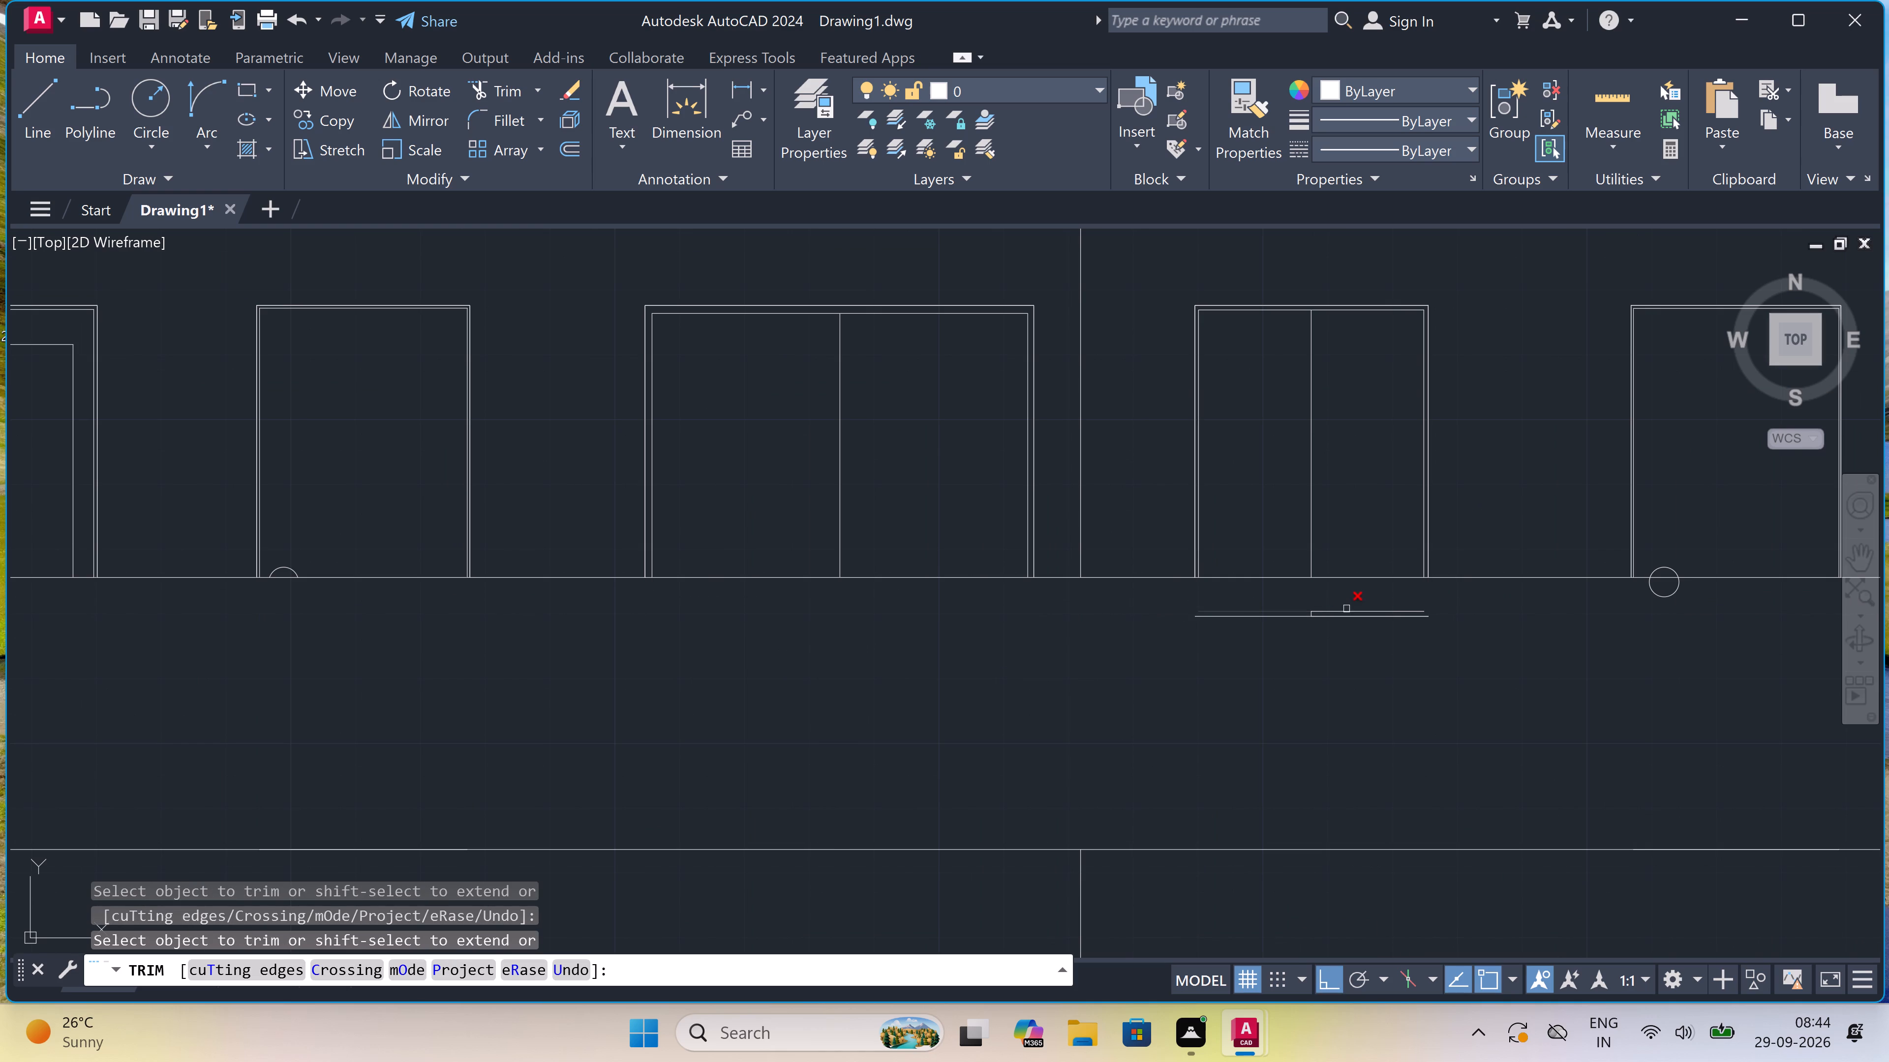
pyautogui.moveTo(1347, 609); pyautogui.dragTo(1337, 609)
pyautogui.click(1326, 617)
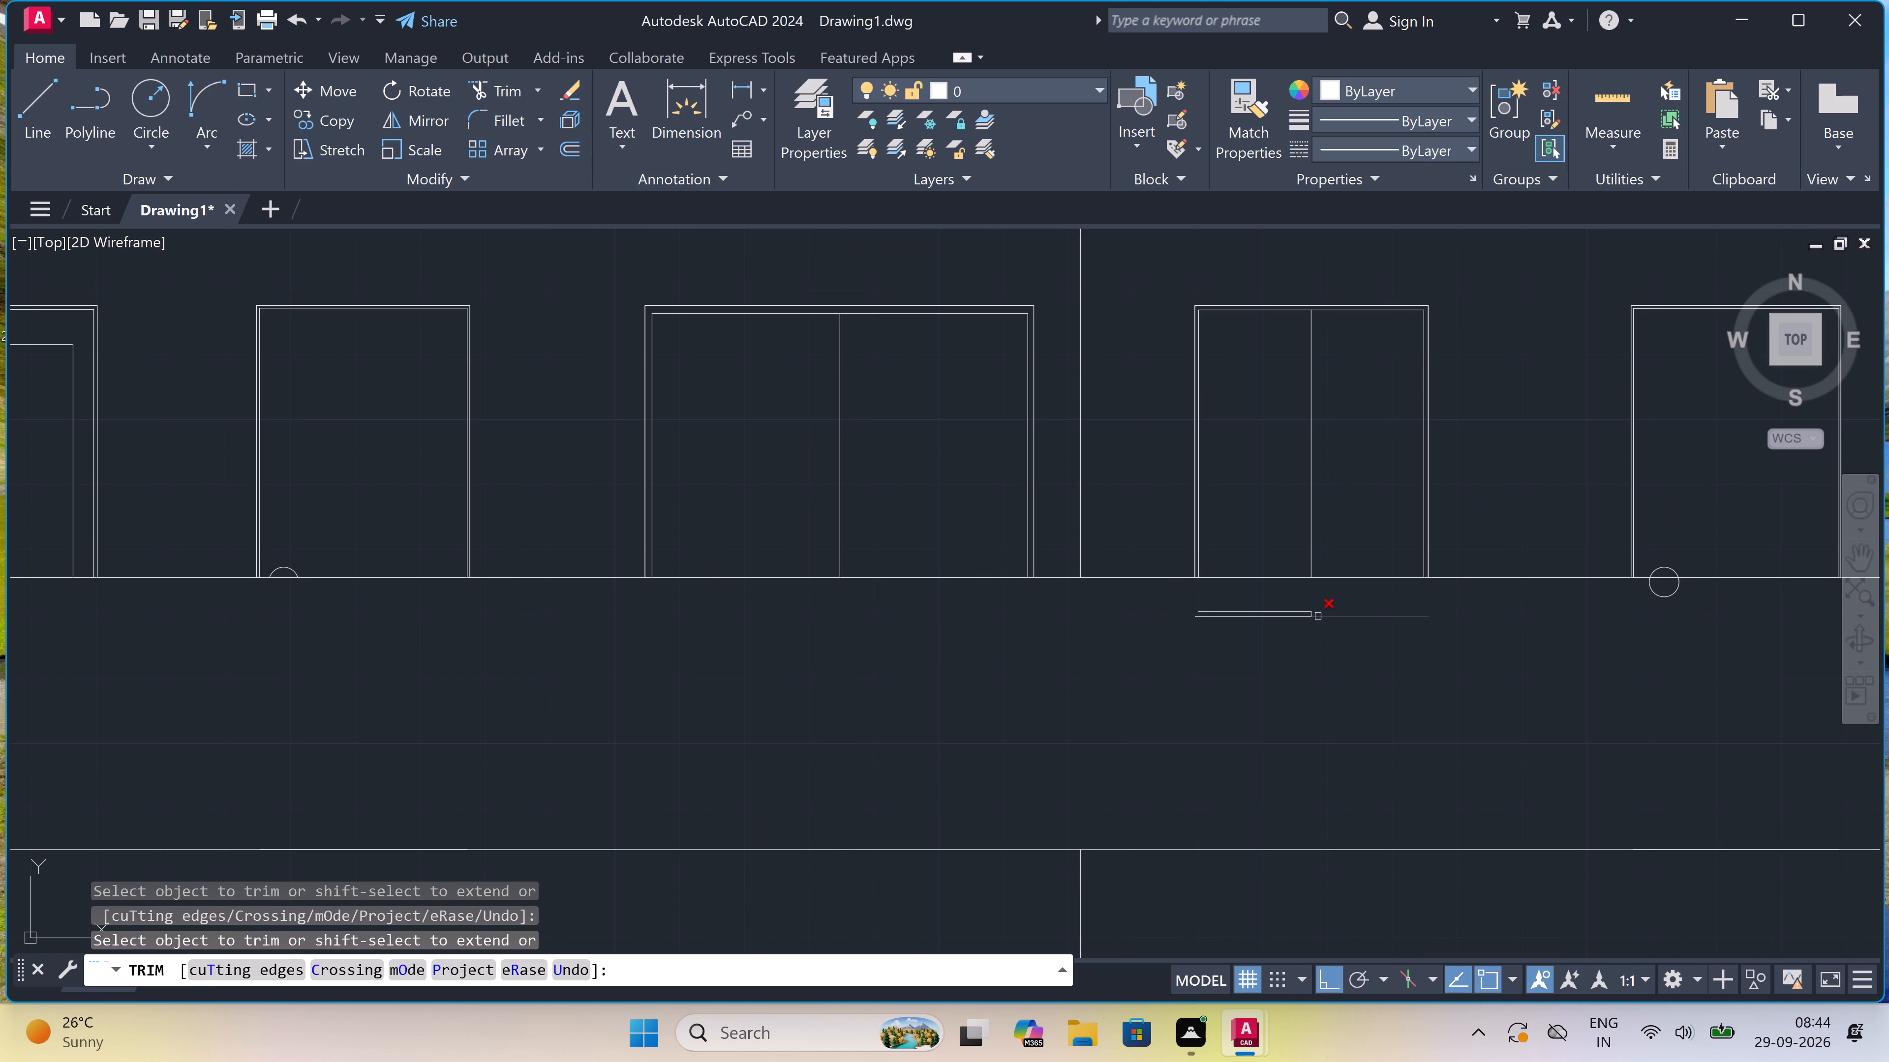
pyautogui.click(1306, 614)
pyautogui.click(1306, 609)
pyautogui.click(1289, 622)
pyautogui.scroll(1, 1342, 598)
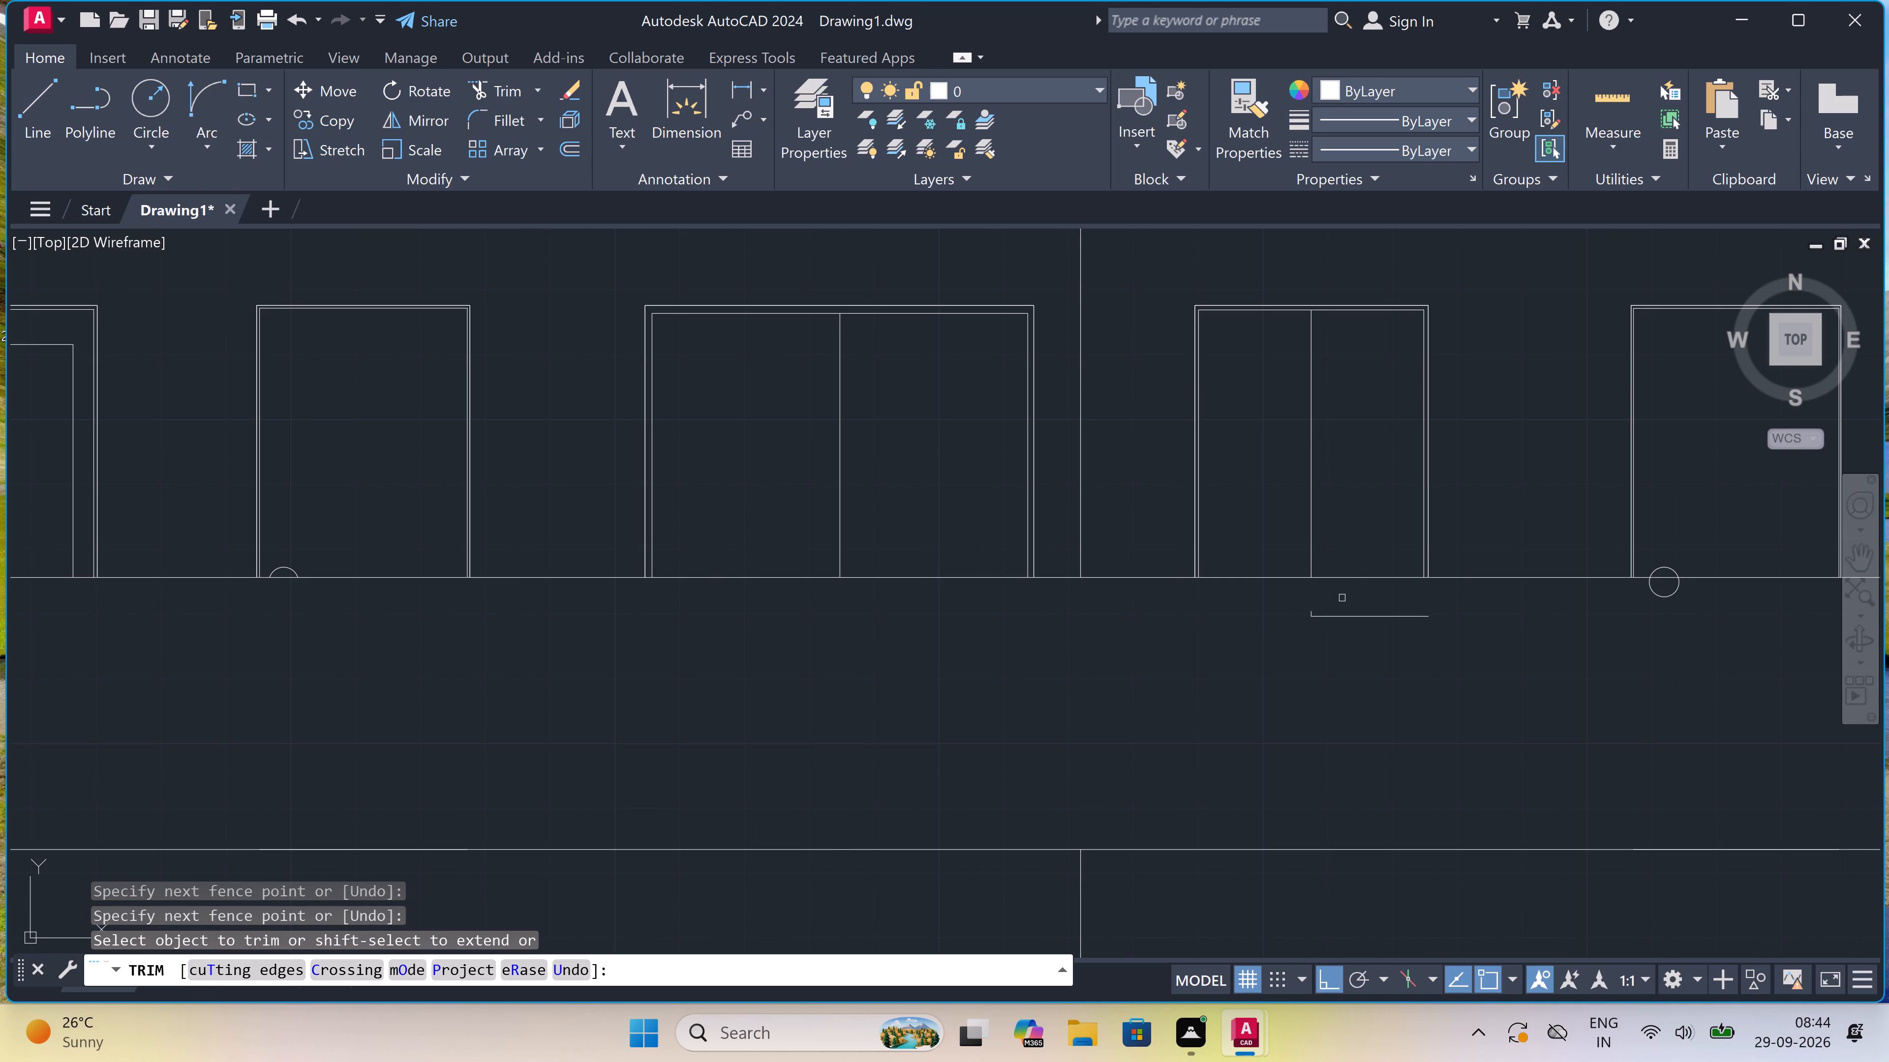
pyautogui.scroll(2, 1342, 598)
pyautogui.click(1344, 599)
pyautogui.click(1134, 670)
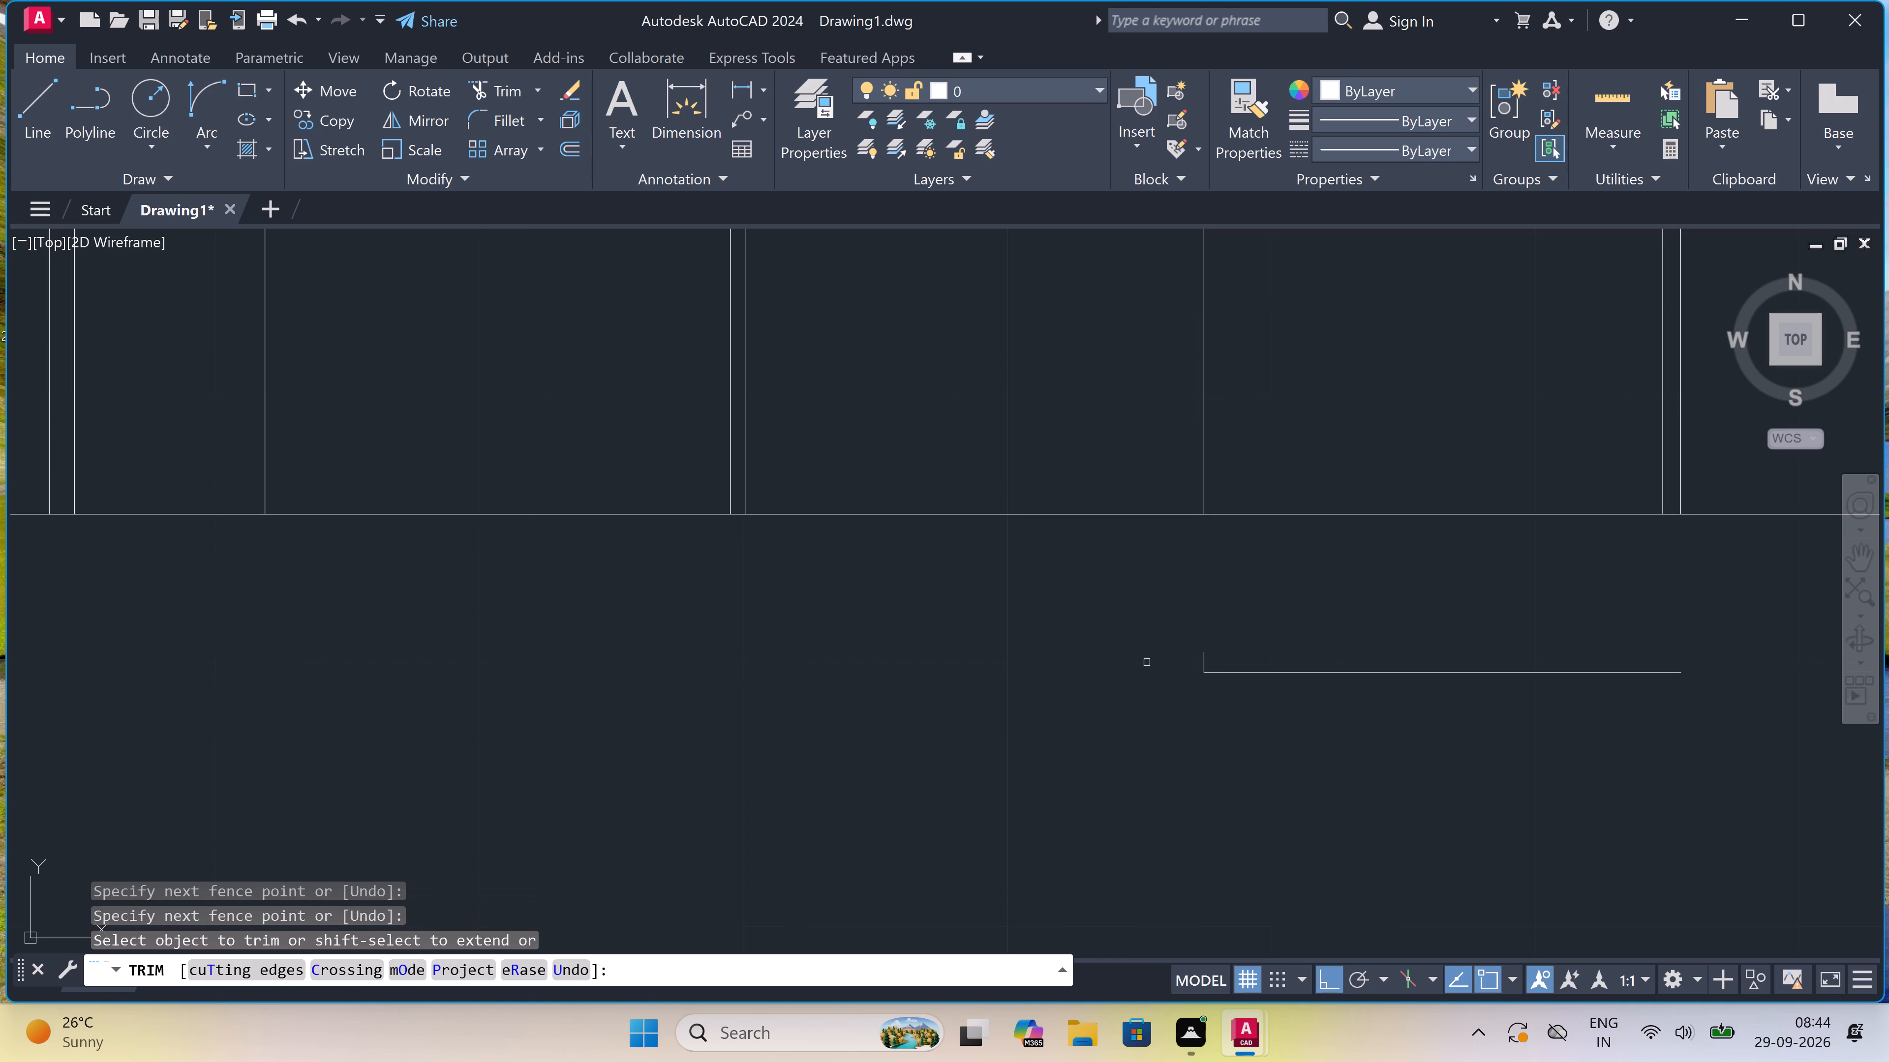
pyautogui.click(1335, 649)
pyautogui.click(877, 751)
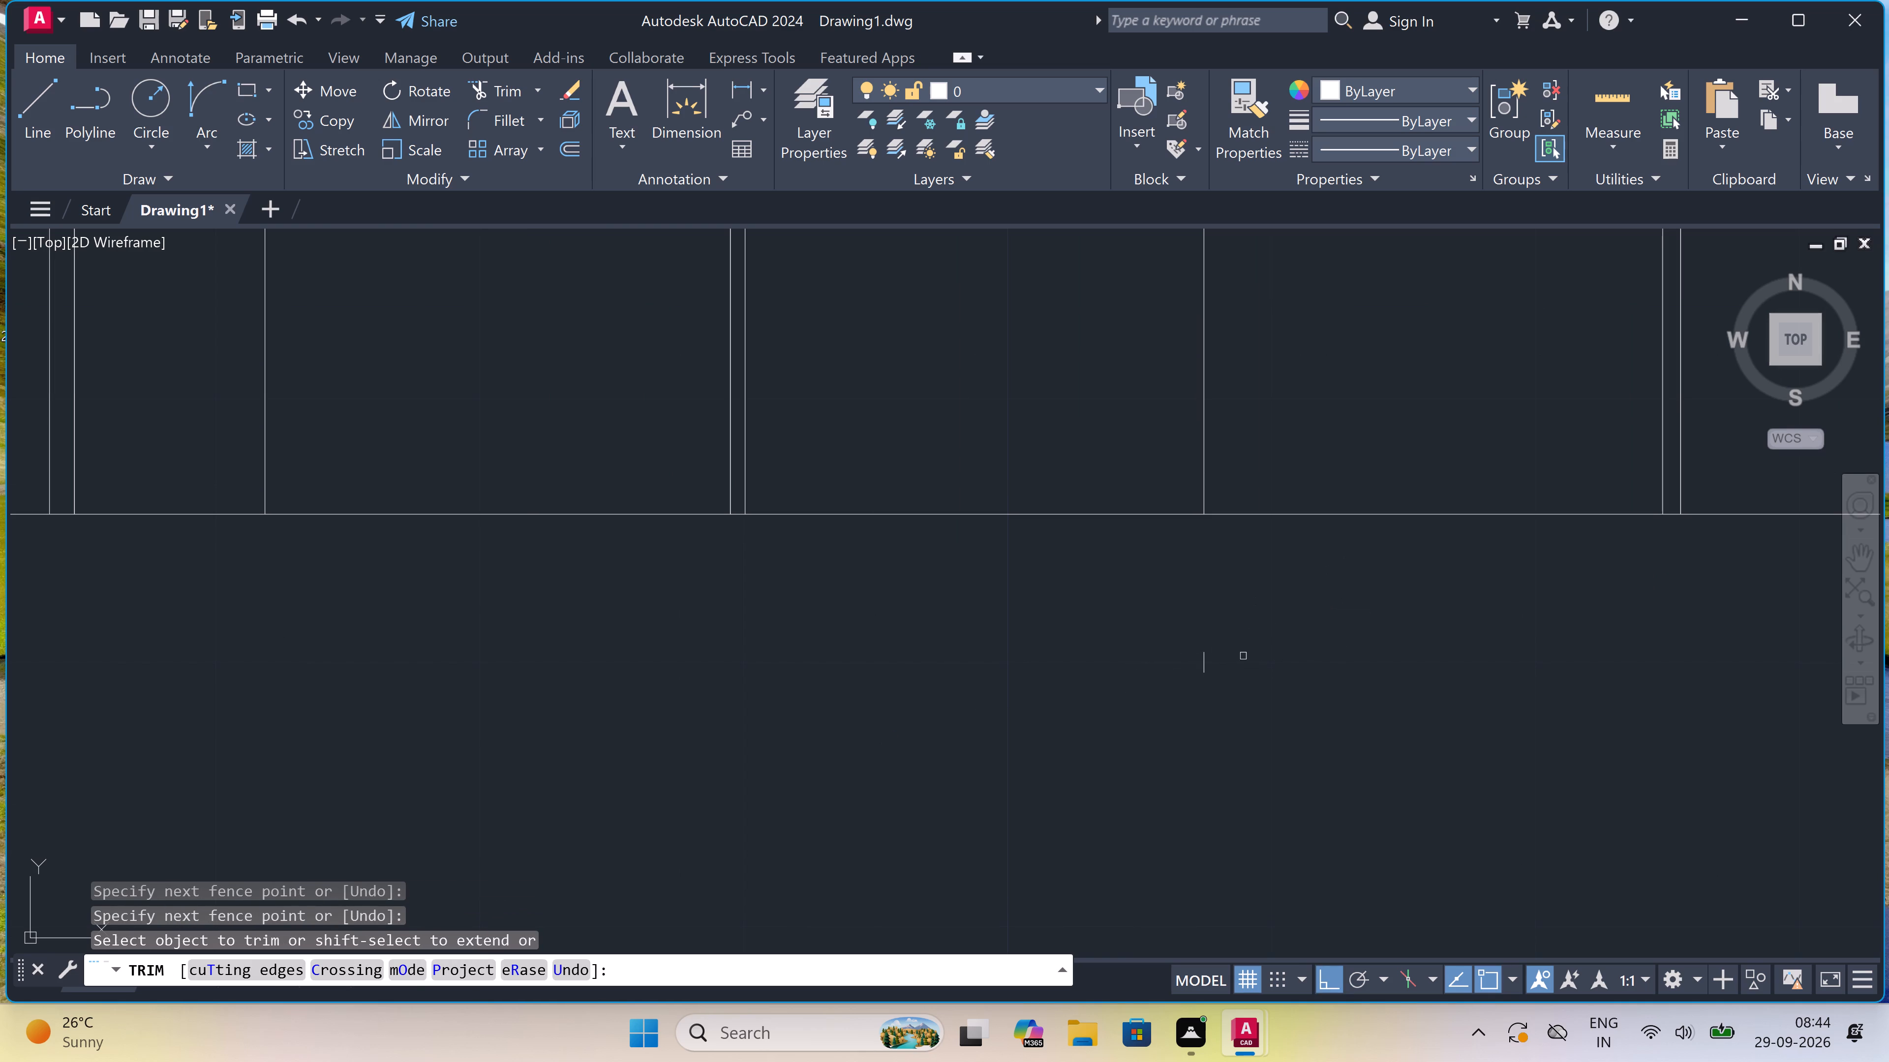
pyautogui.click(1292, 641)
pyautogui.click(951, 694)
# Trim the part of the top storey's second door knob below the balcony band's upper edge.
pyautogui.scroll(-9, 549, 675)
pyautogui.scroll(3, 652, 675)
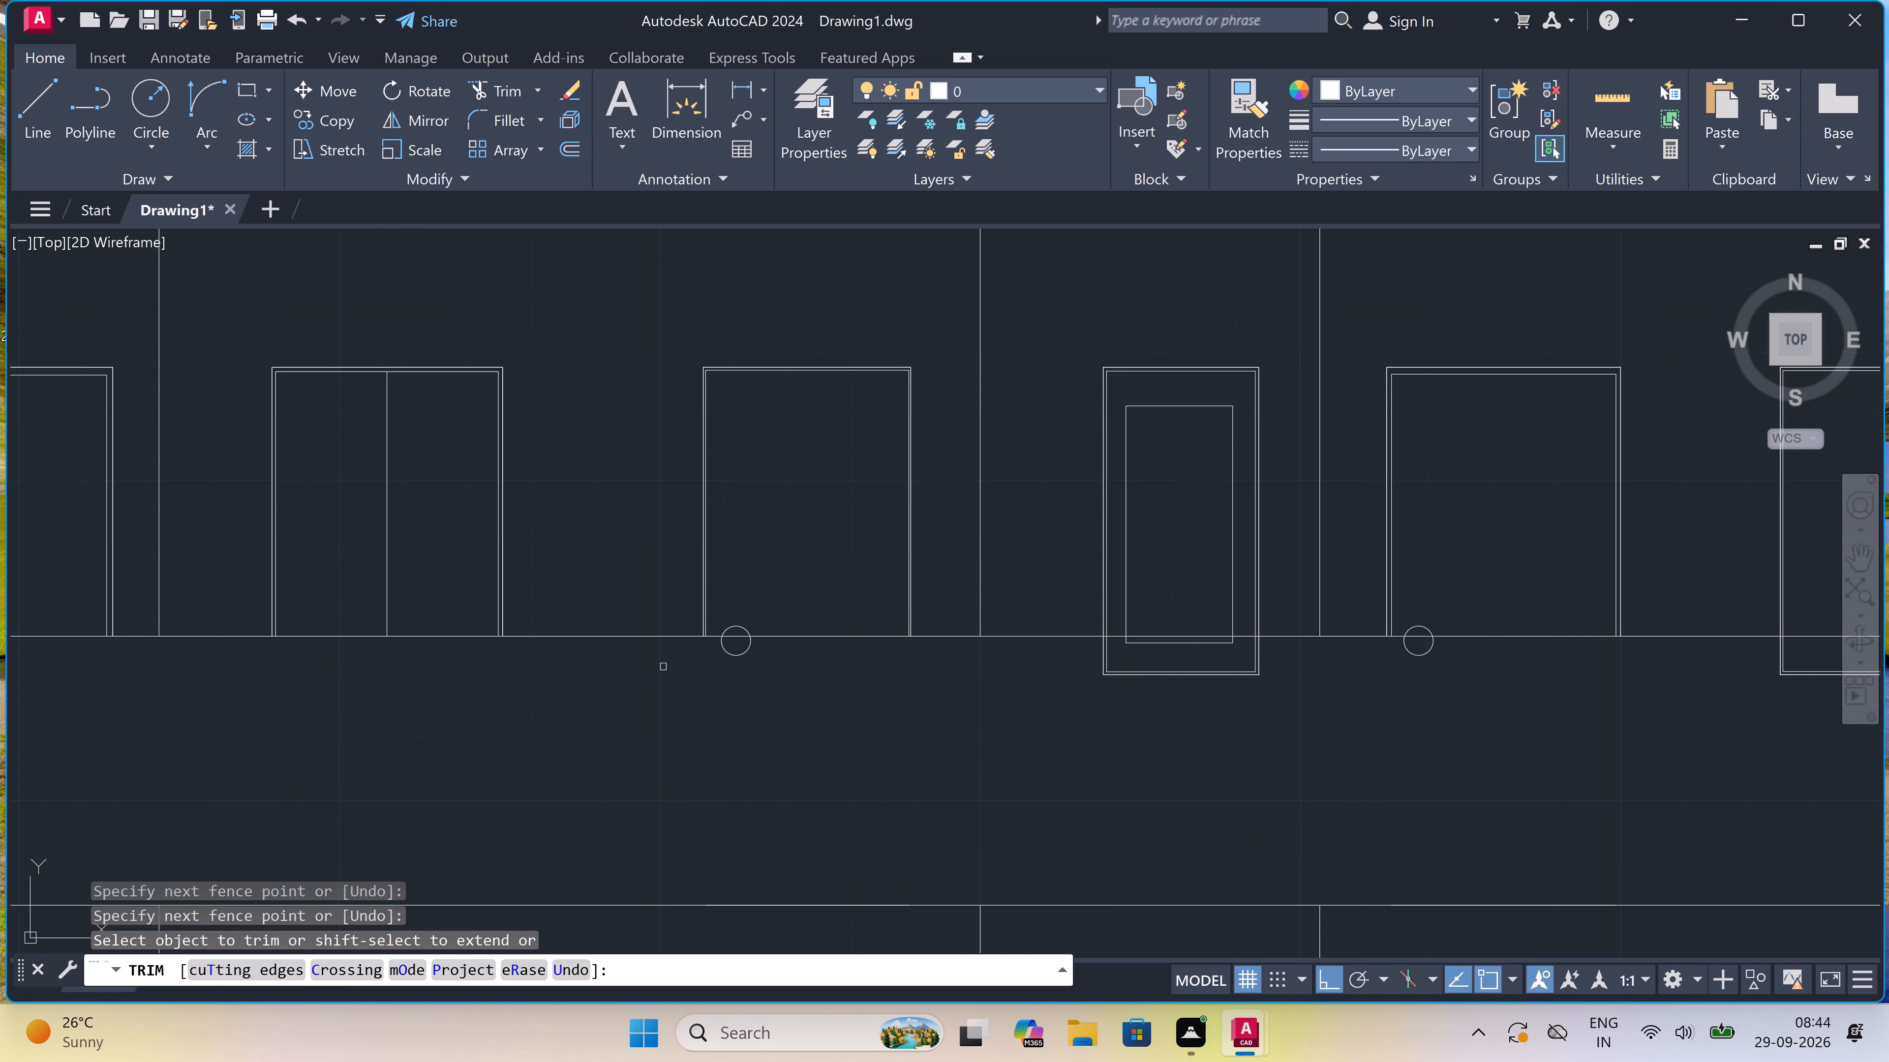
pyautogui.scroll(3, 728, 655)
pyautogui.moveTo(914, 600); pyautogui.dragTo(910, 606)
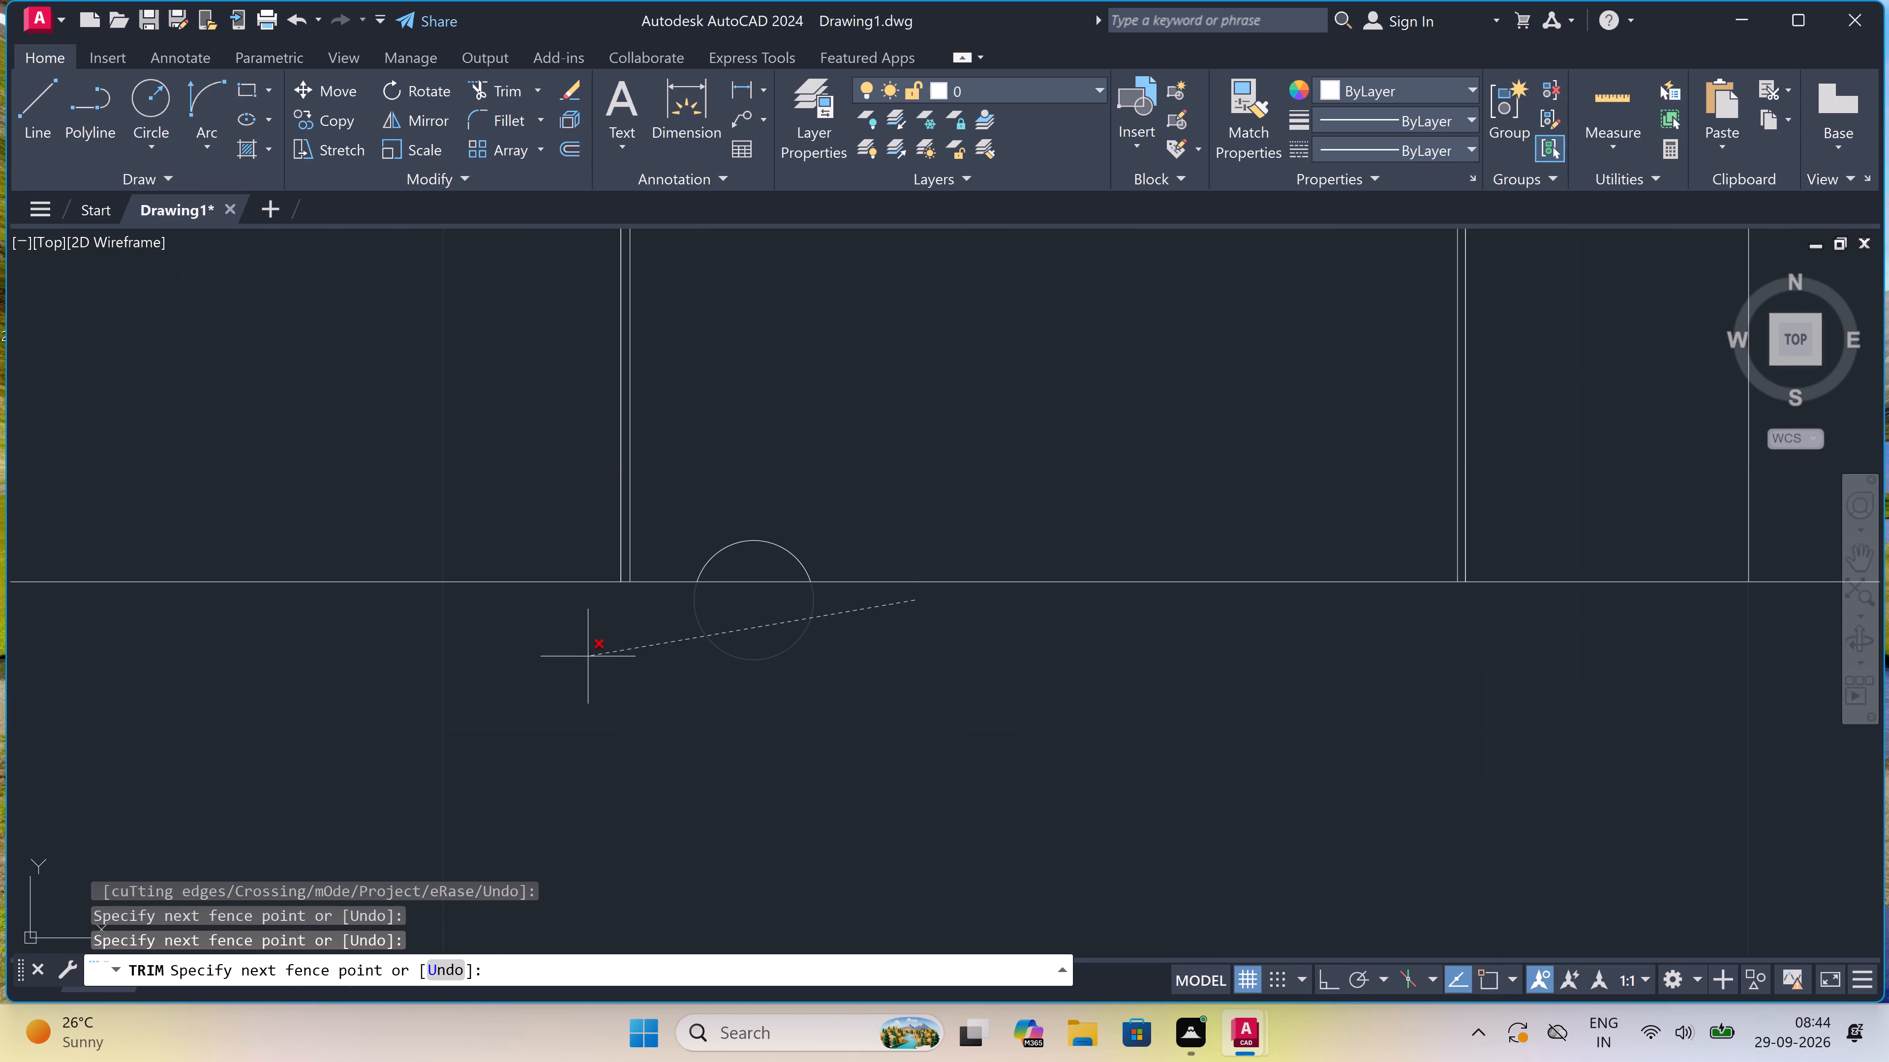
pyautogui.moveTo(560, 651); pyautogui.dragTo(548, 657)
pyautogui.scroll(-4, 548, 657)
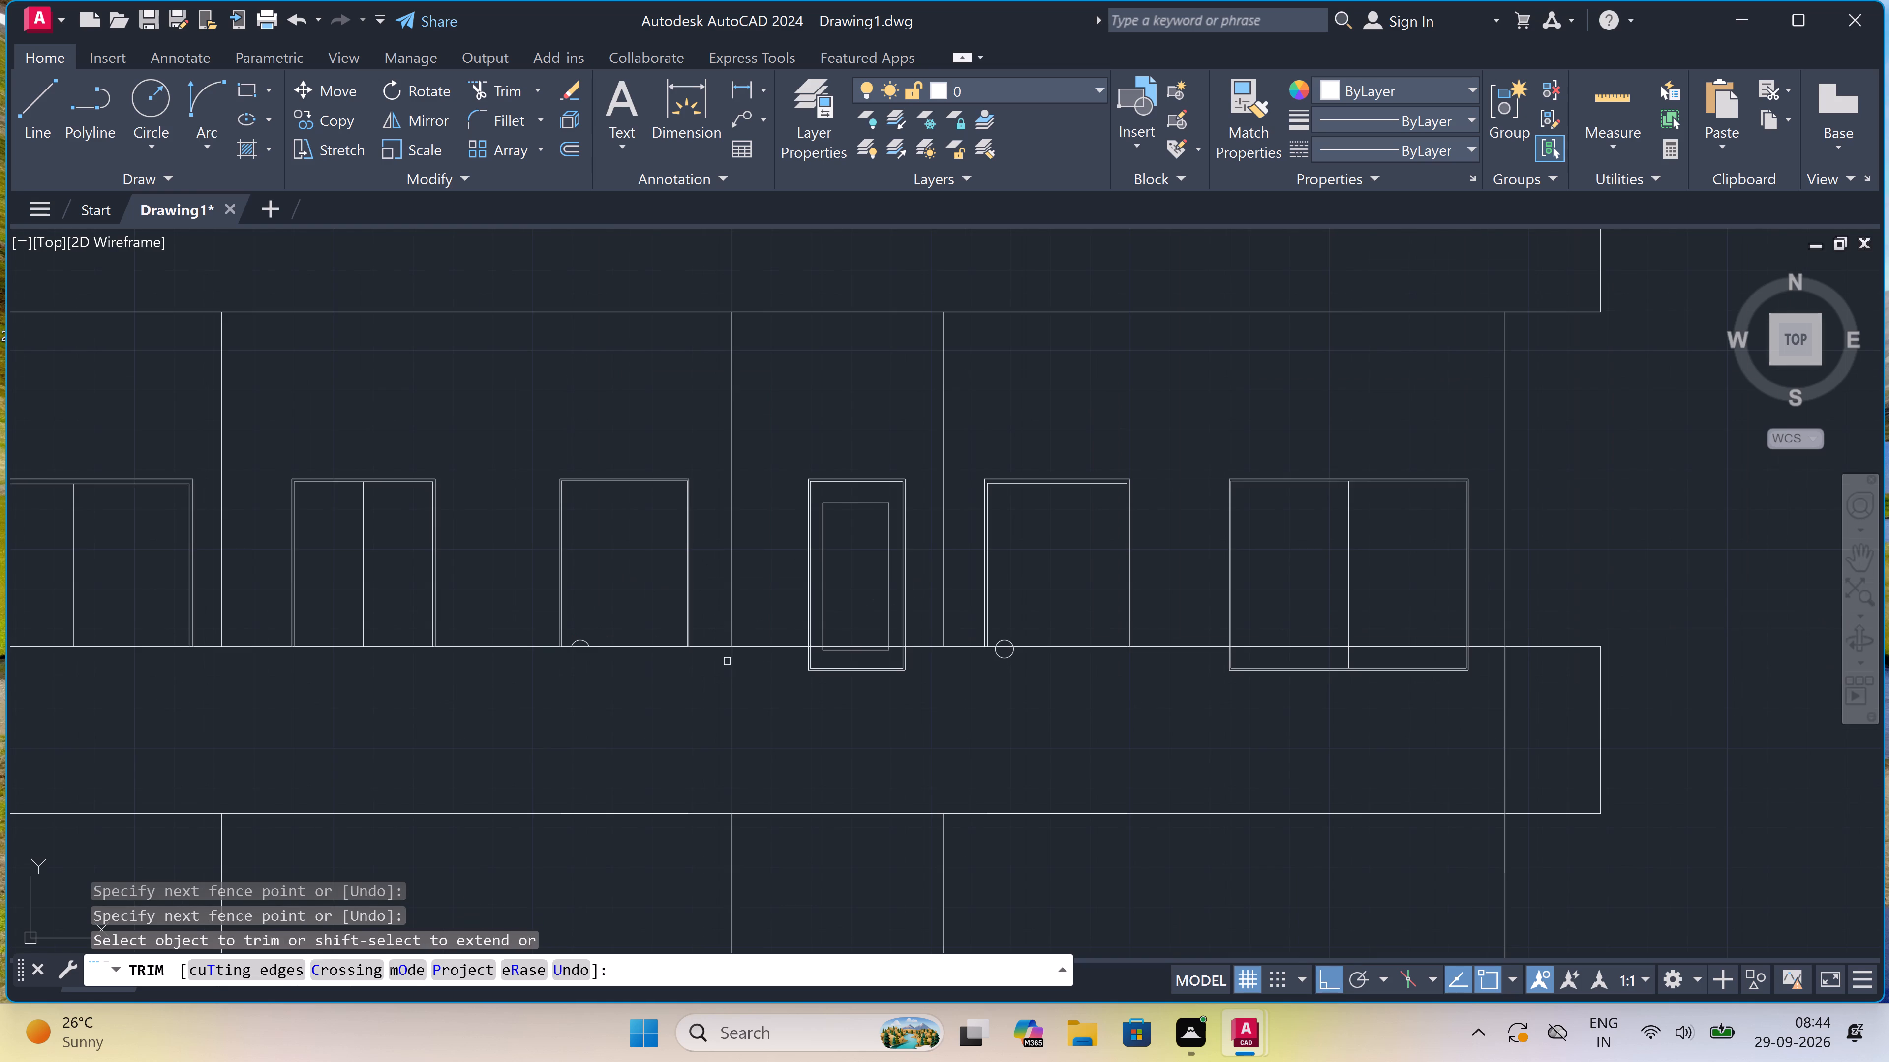
# Trim the top storey's second narrow window, outer and inner frames, at the band's upper edge and remove its leftover horizontal lines.
pyautogui.scroll(2, 951, 625)
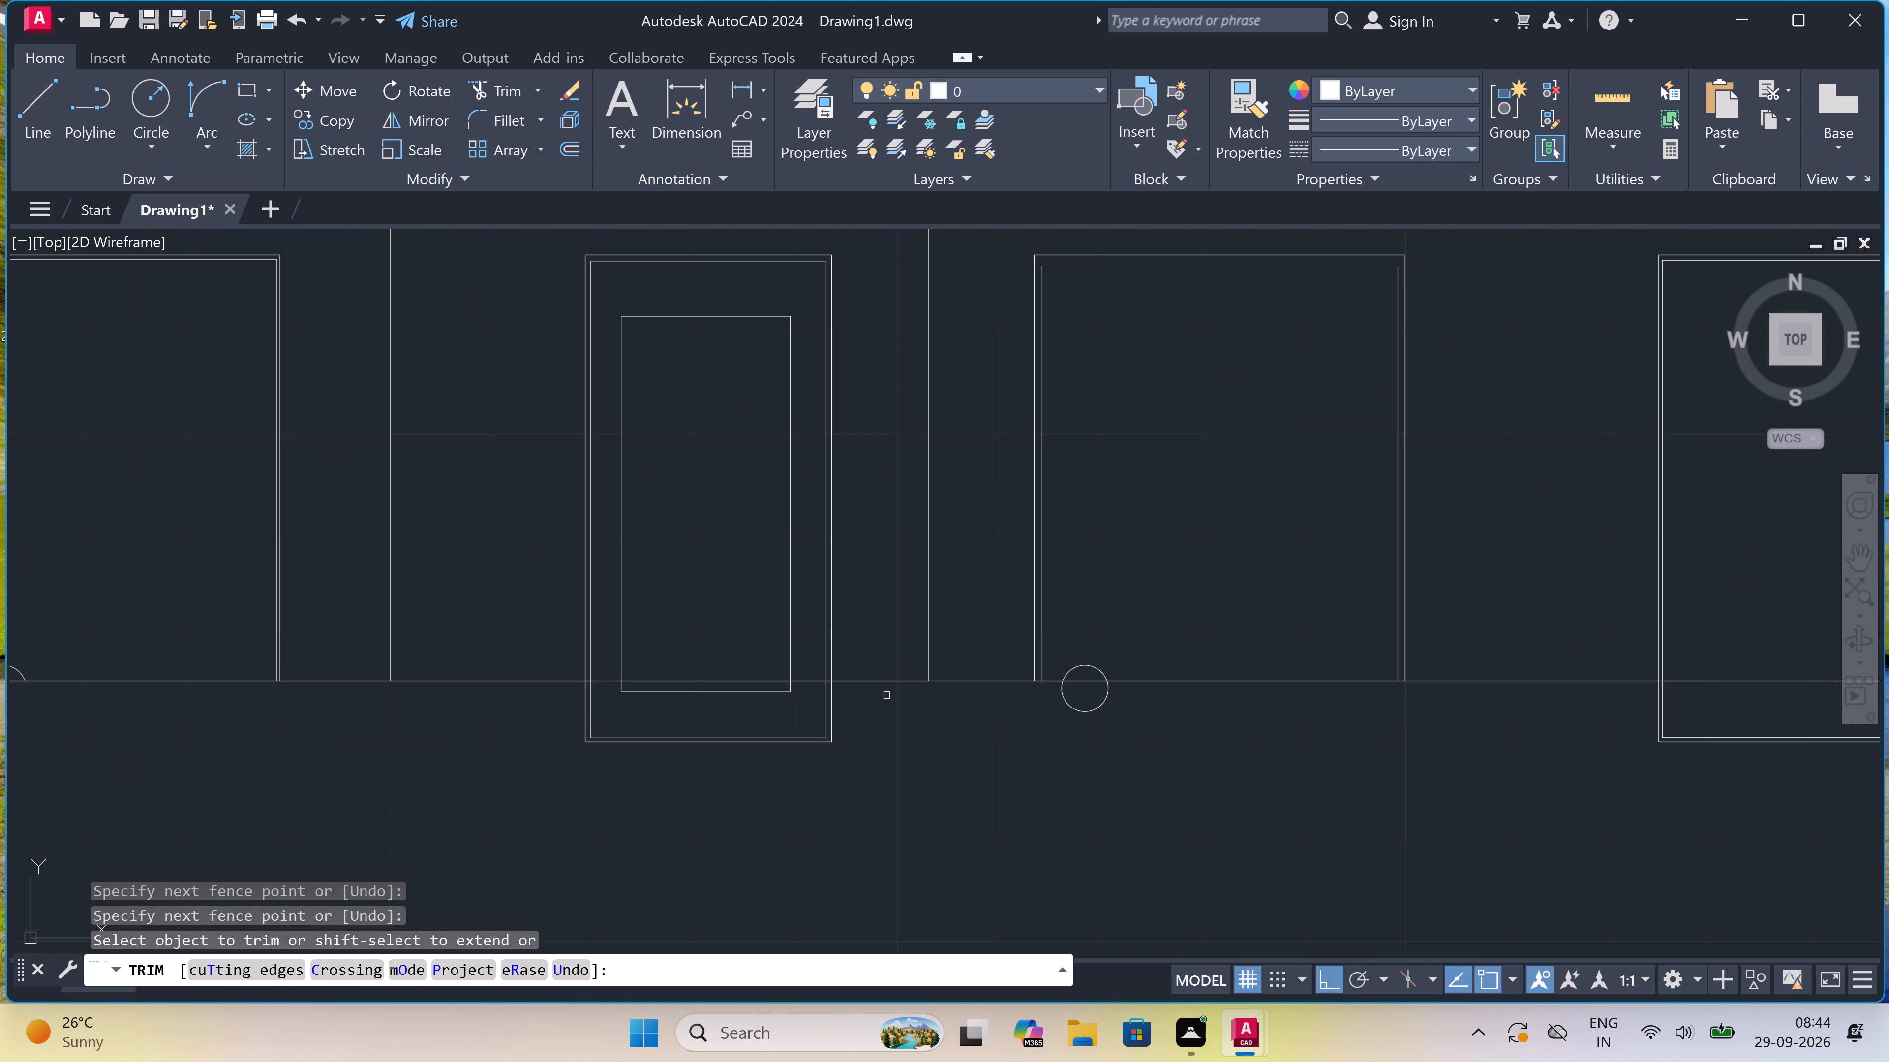
pyautogui.click(886, 699)
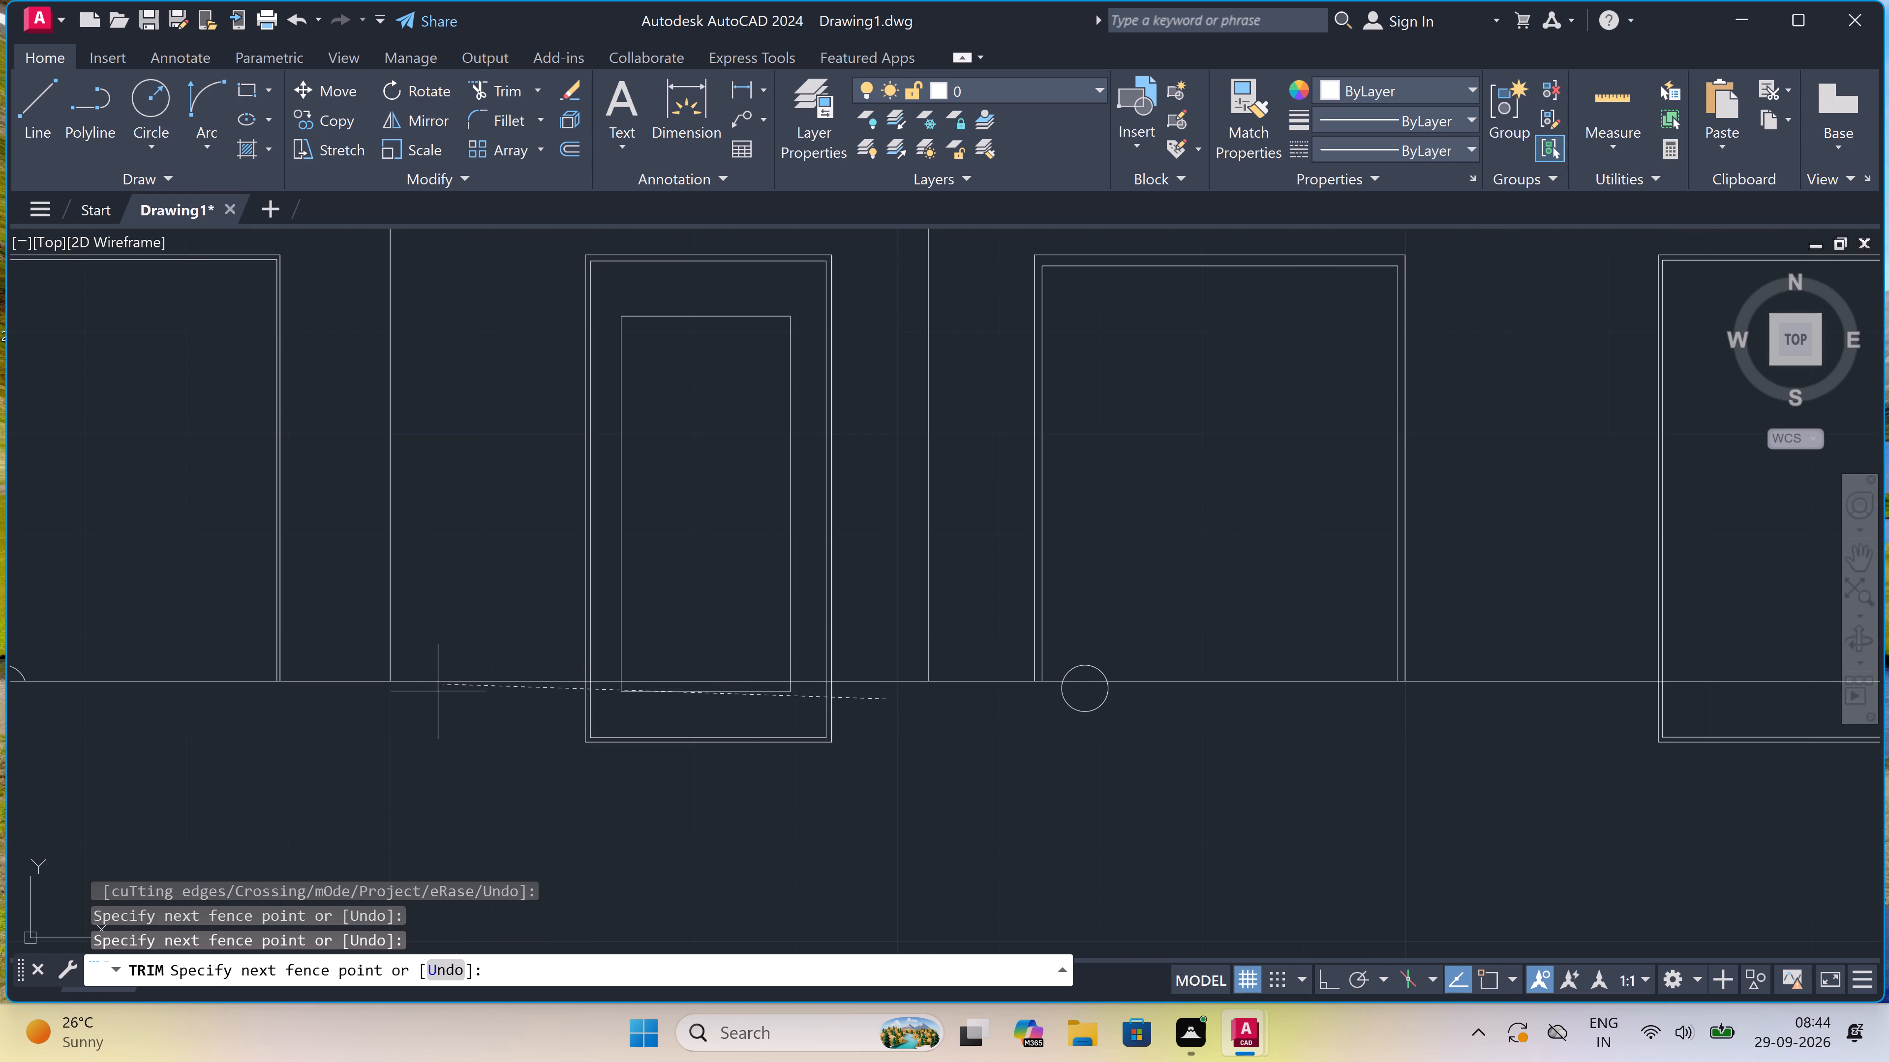
pyautogui.click(424, 706)
pyautogui.click(689, 707)
pyautogui.click(631, 797)
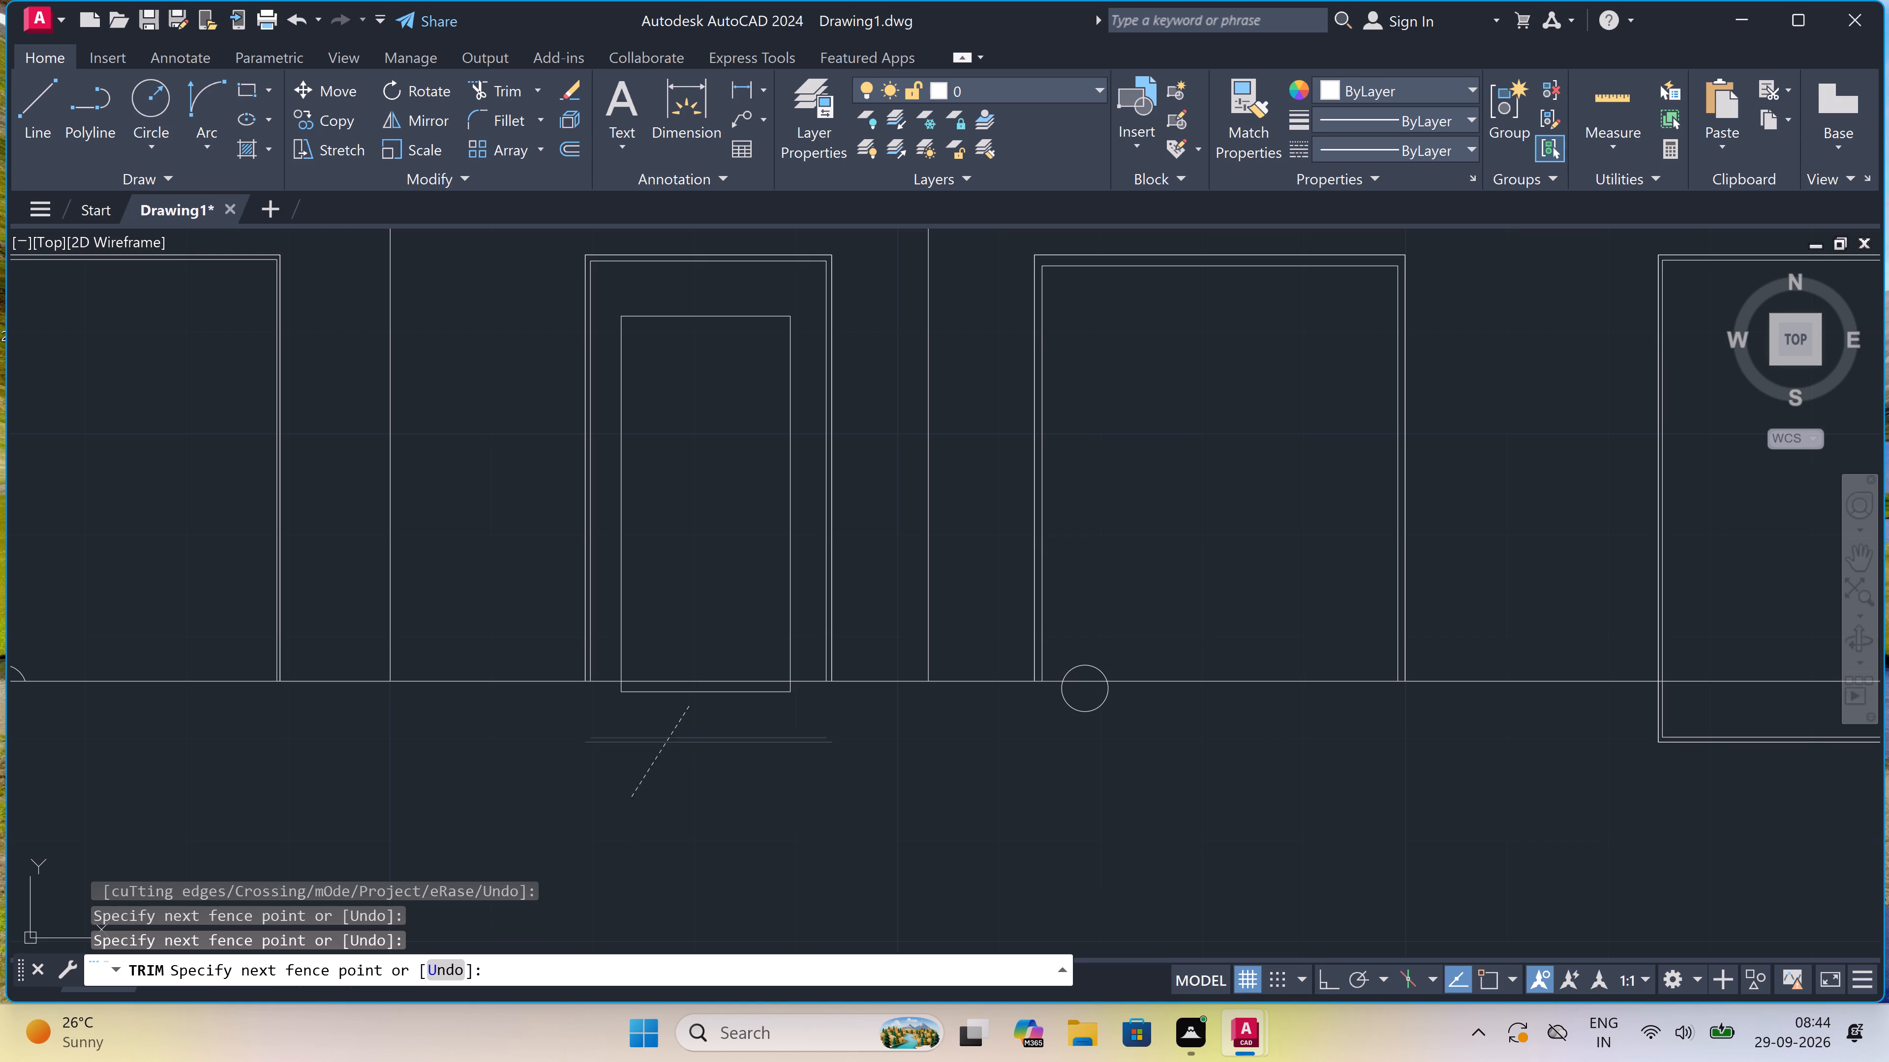
pyautogui.scroll(3, 678, 669)
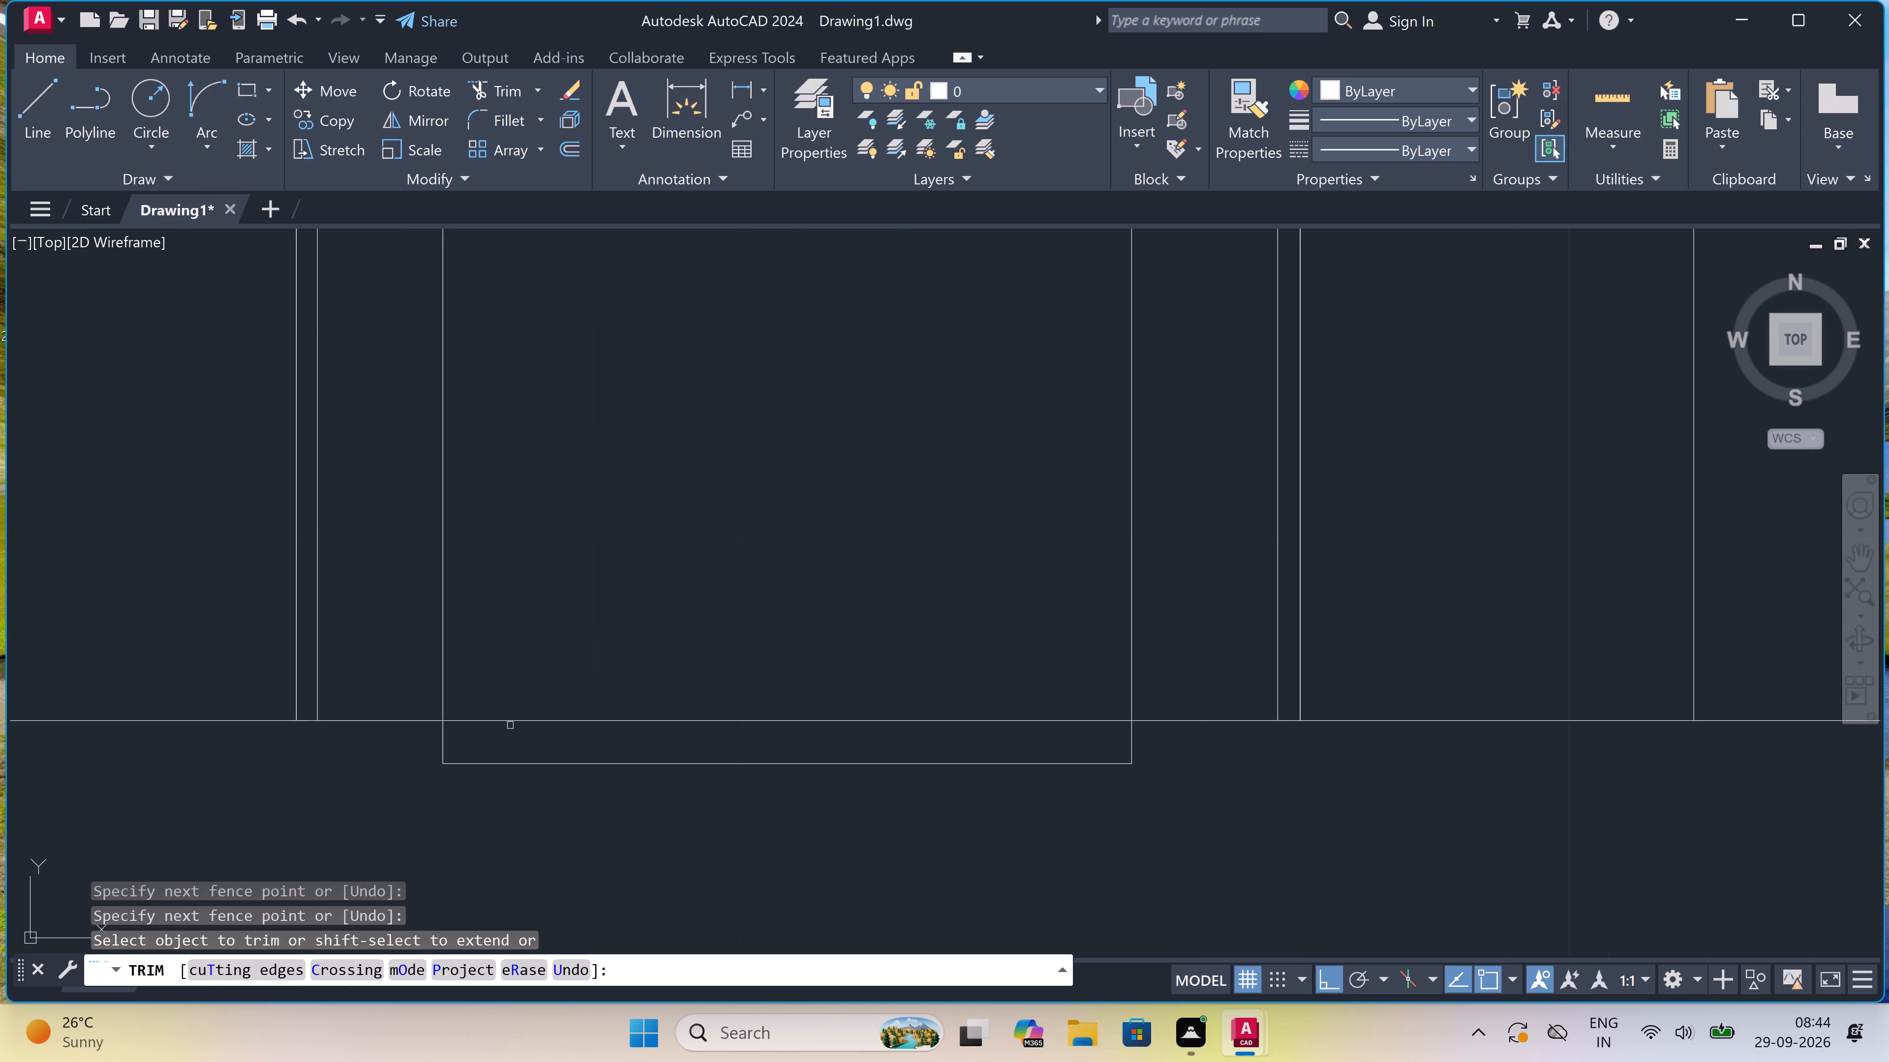
pyautogui.doubleClick(419, 746)
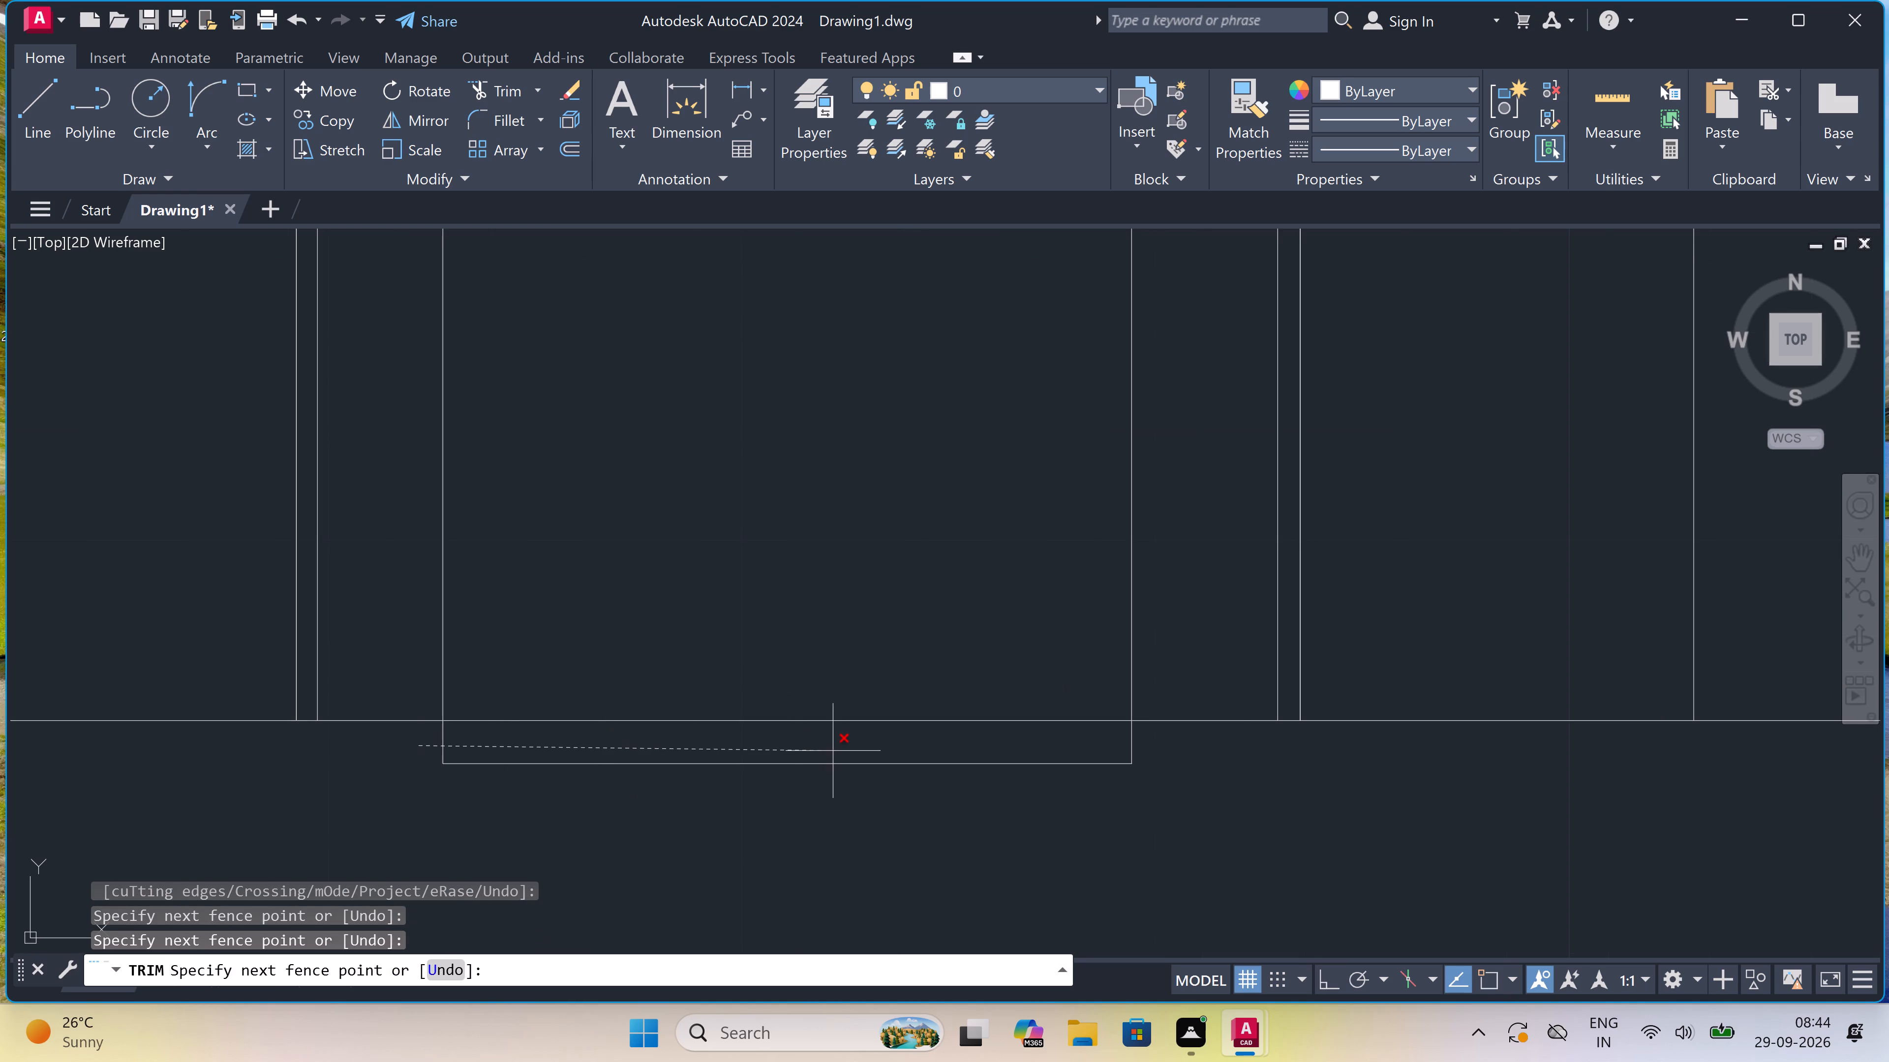
pyautogui.click(1262, 743)
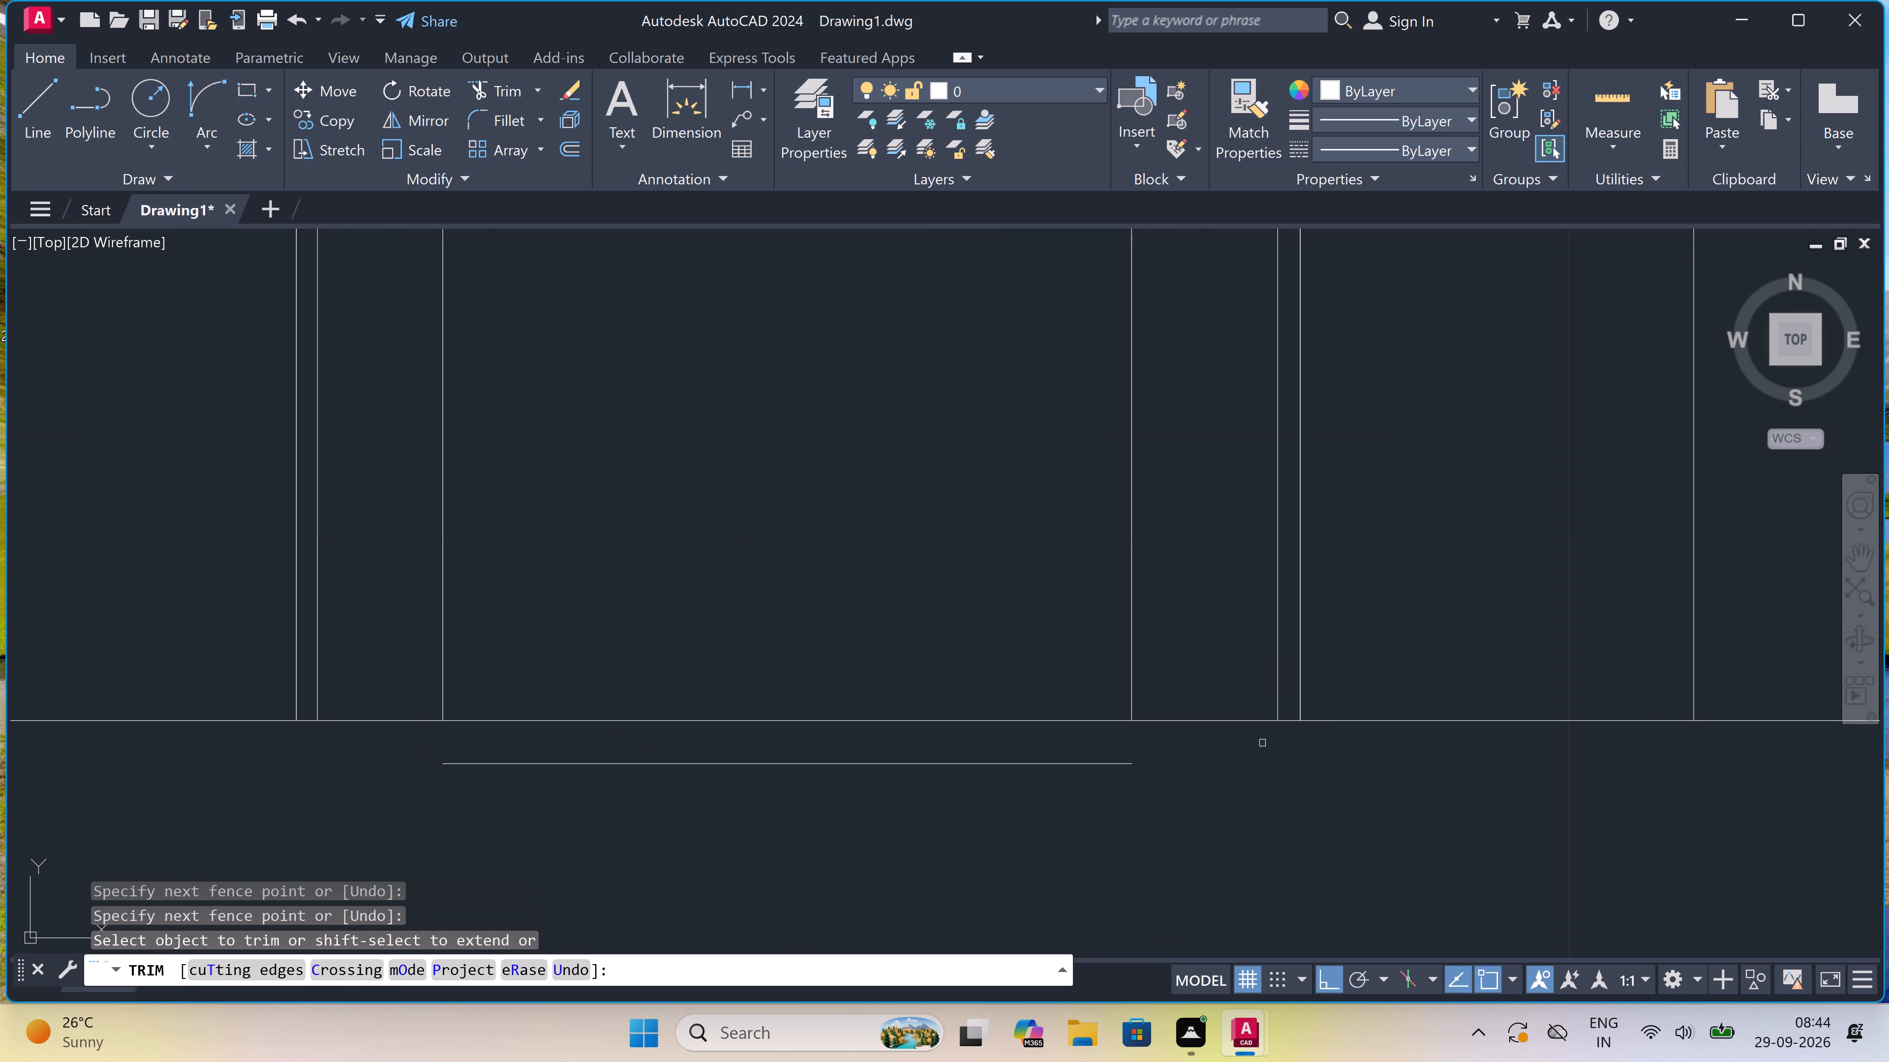
pyautogui.click(1084, 740)
pyautogui.click(741, 789)
# Trim the part of the top storey's third door knob below the balcony band's upper edge.
pyautogui.scroll(-4, 740, 792)
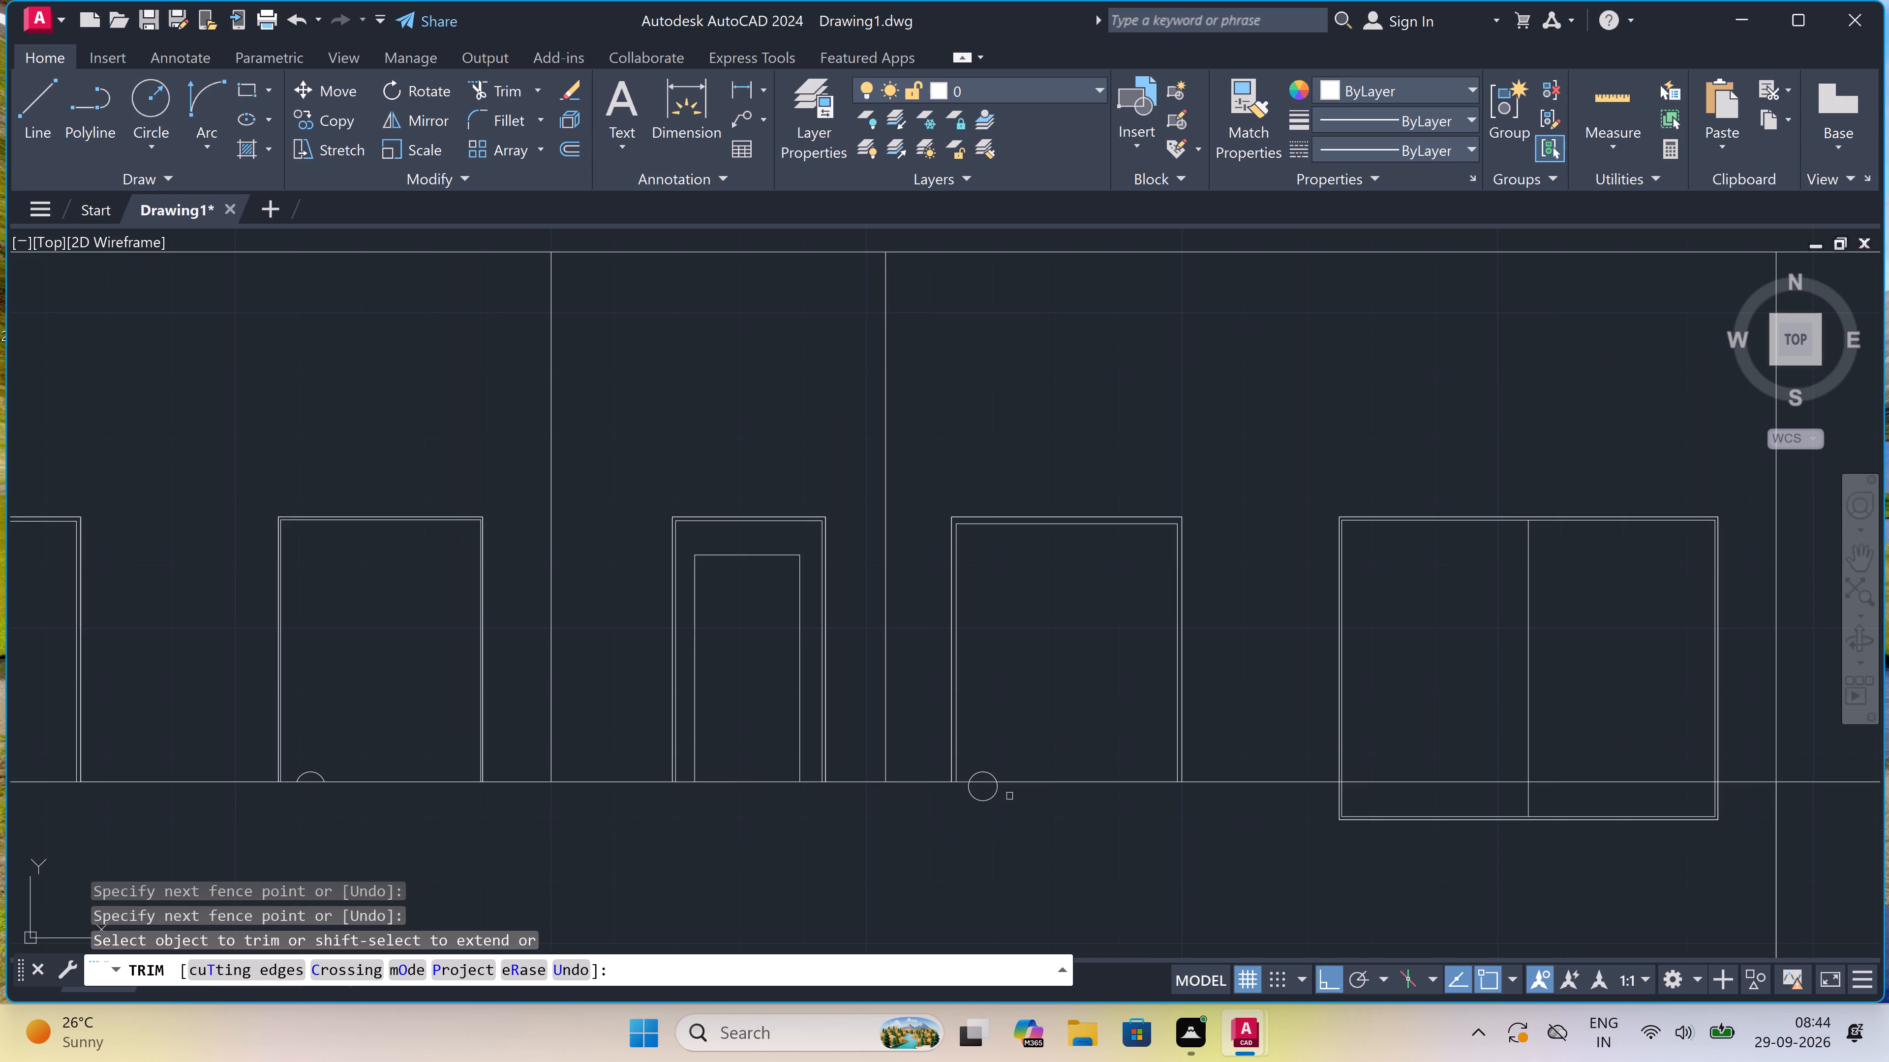
pyautogui.scroll(3, 986, 798)
pyautogui.click(986, 798)
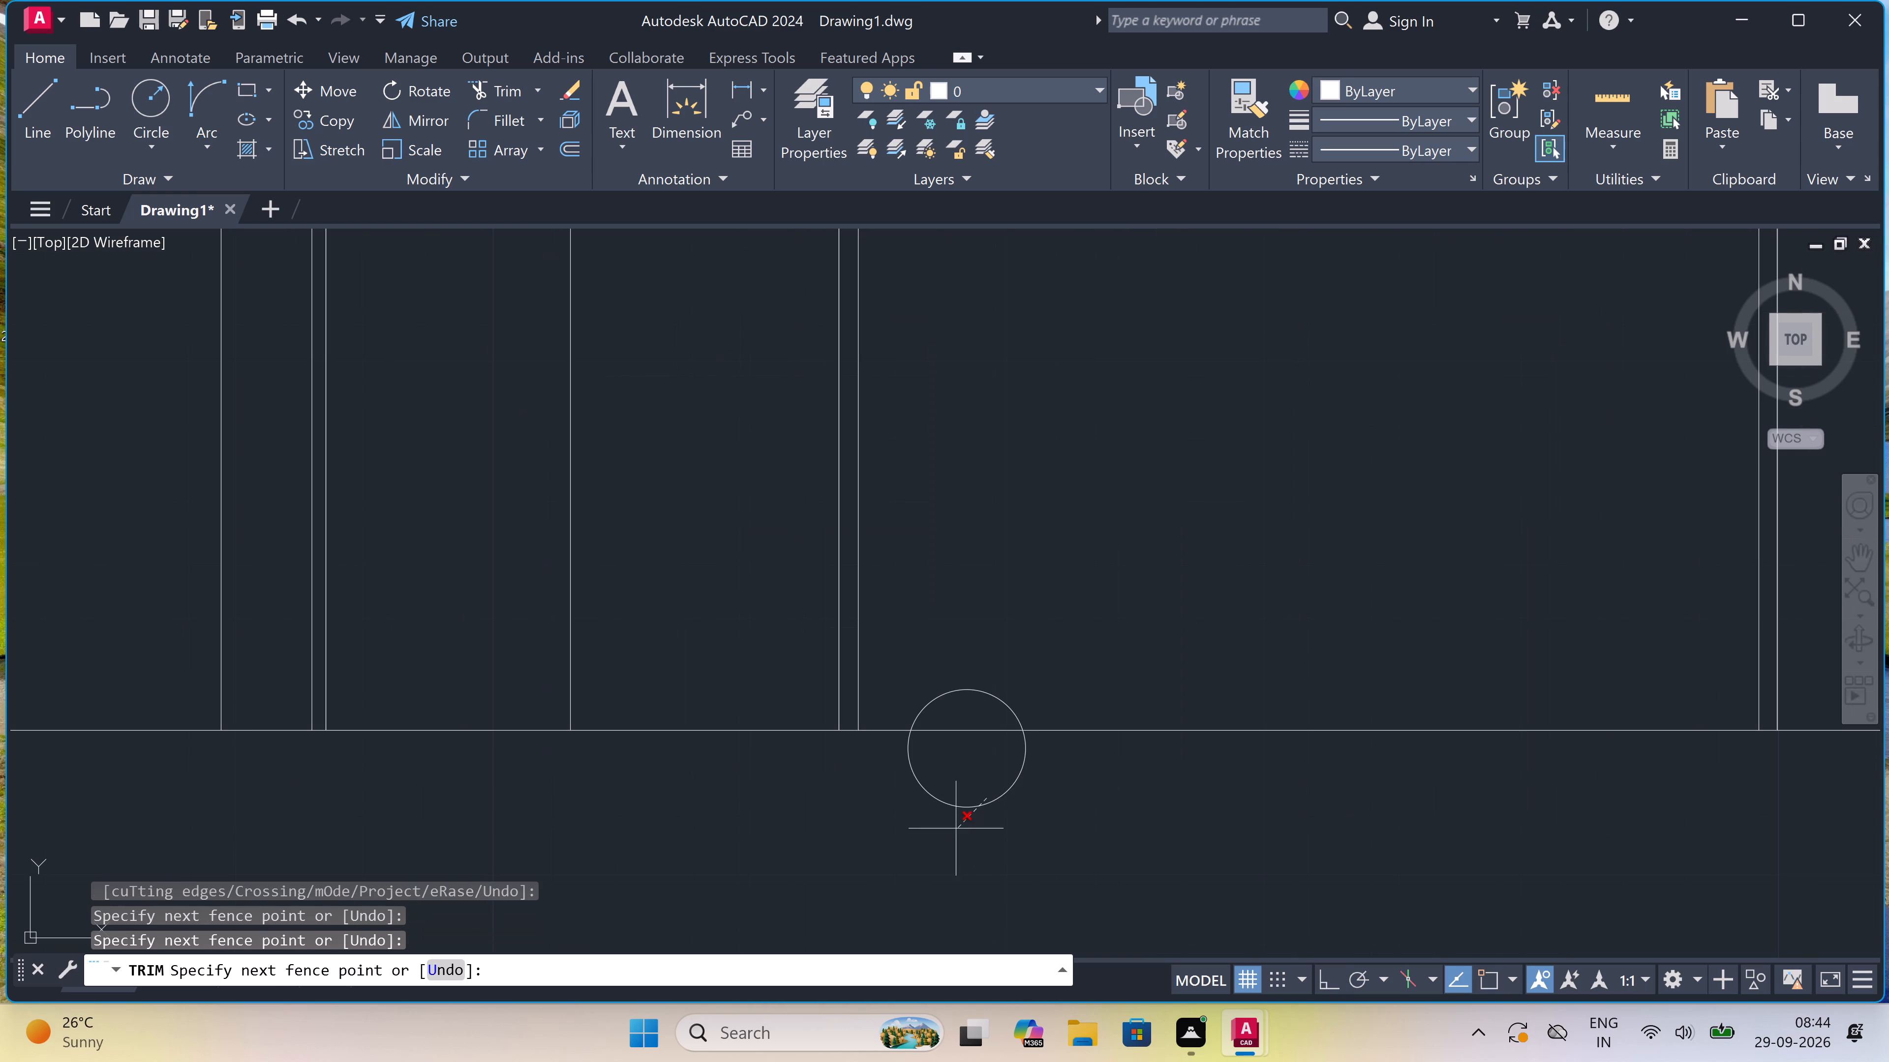
pyautogui.click(956, 828)
pyautogui.scroll(-4, 957, 828)
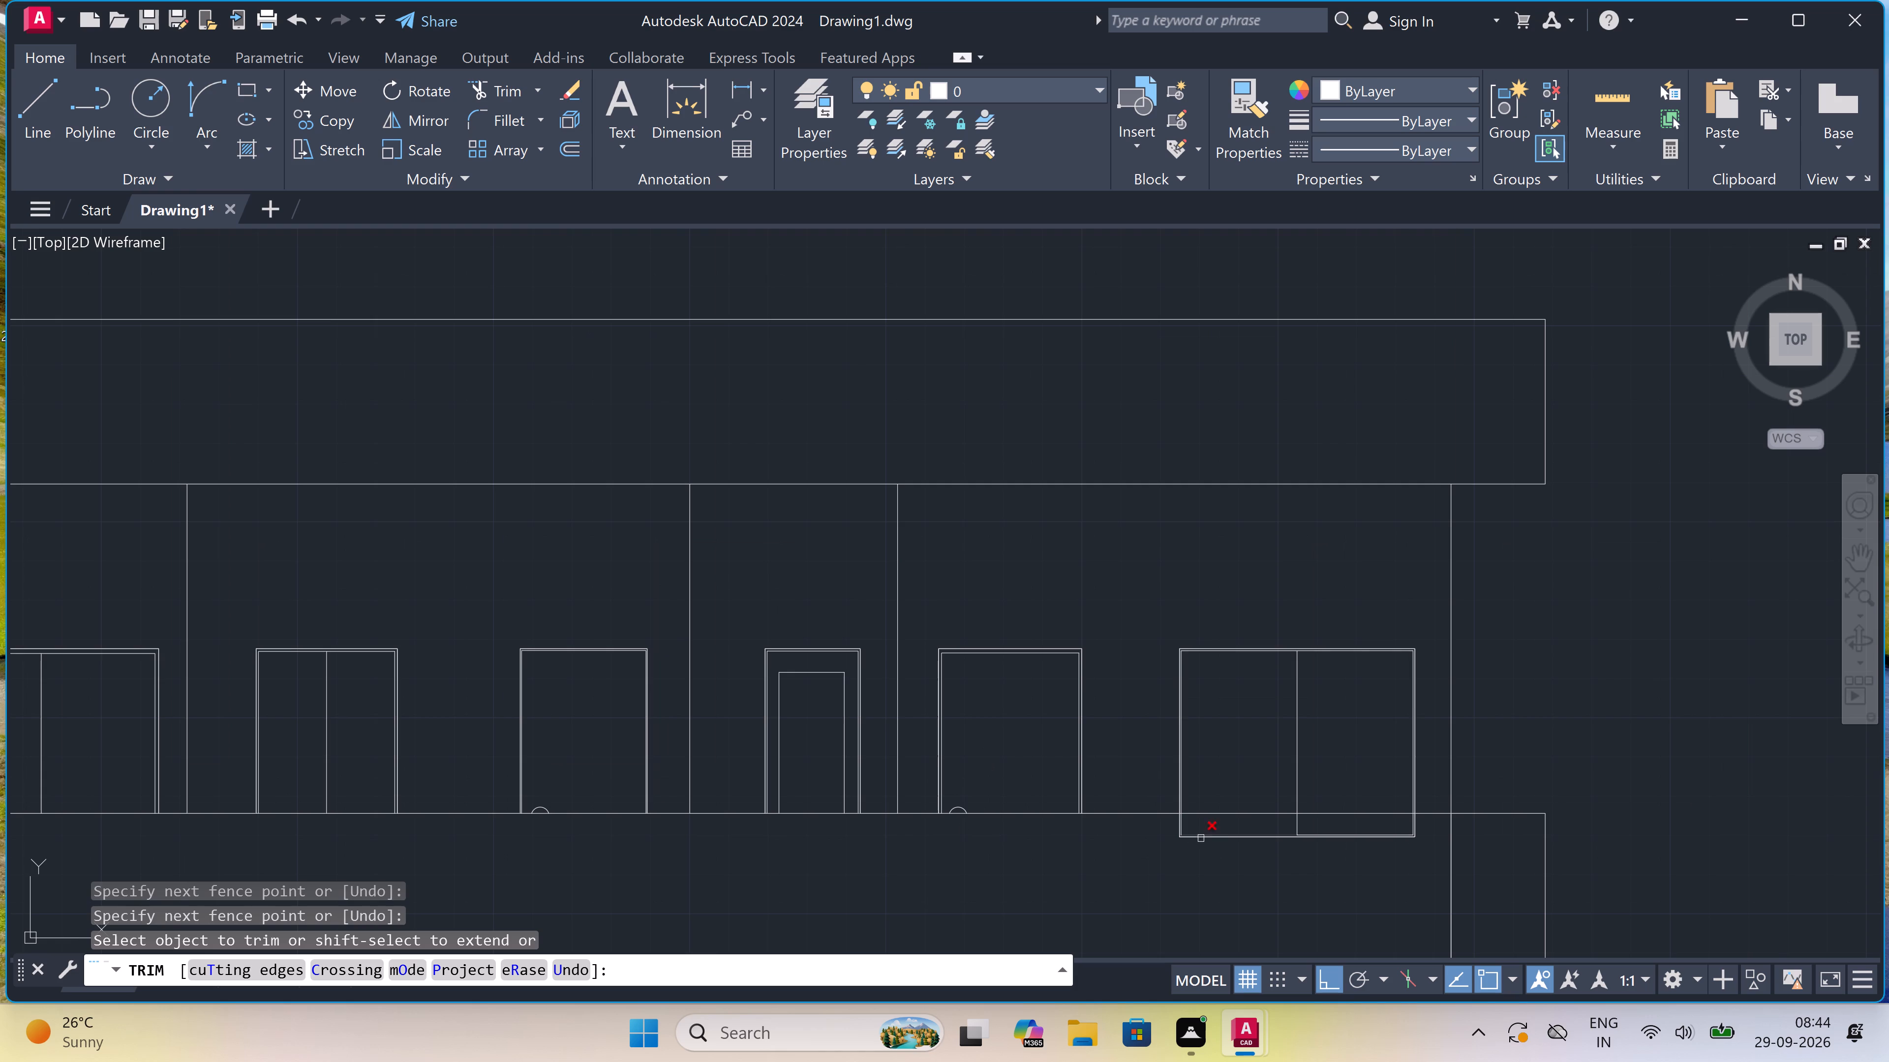
# Trim the top storey's last wide window below the balcony band's upper edge and remove its leftover sill lines.
pyautogui.scroll(2, 1454, 820)
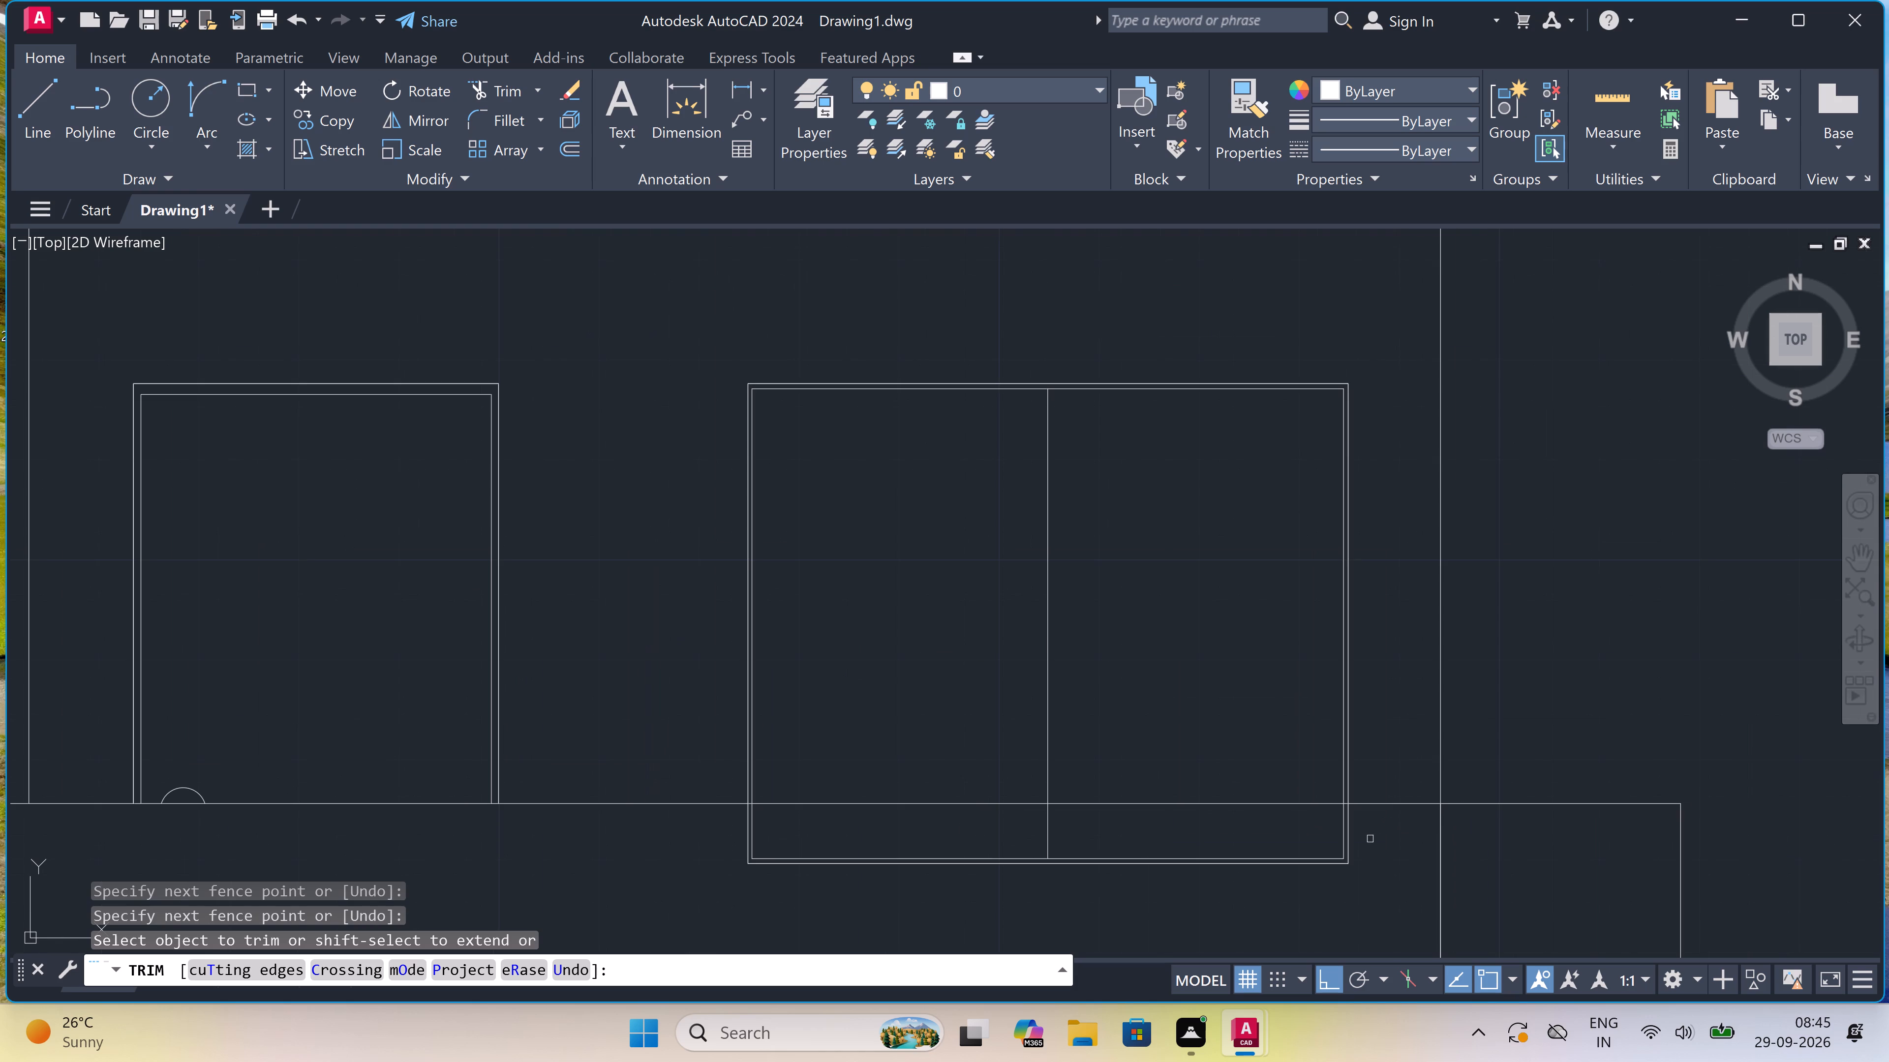
pyautogui.click(1368, 837)
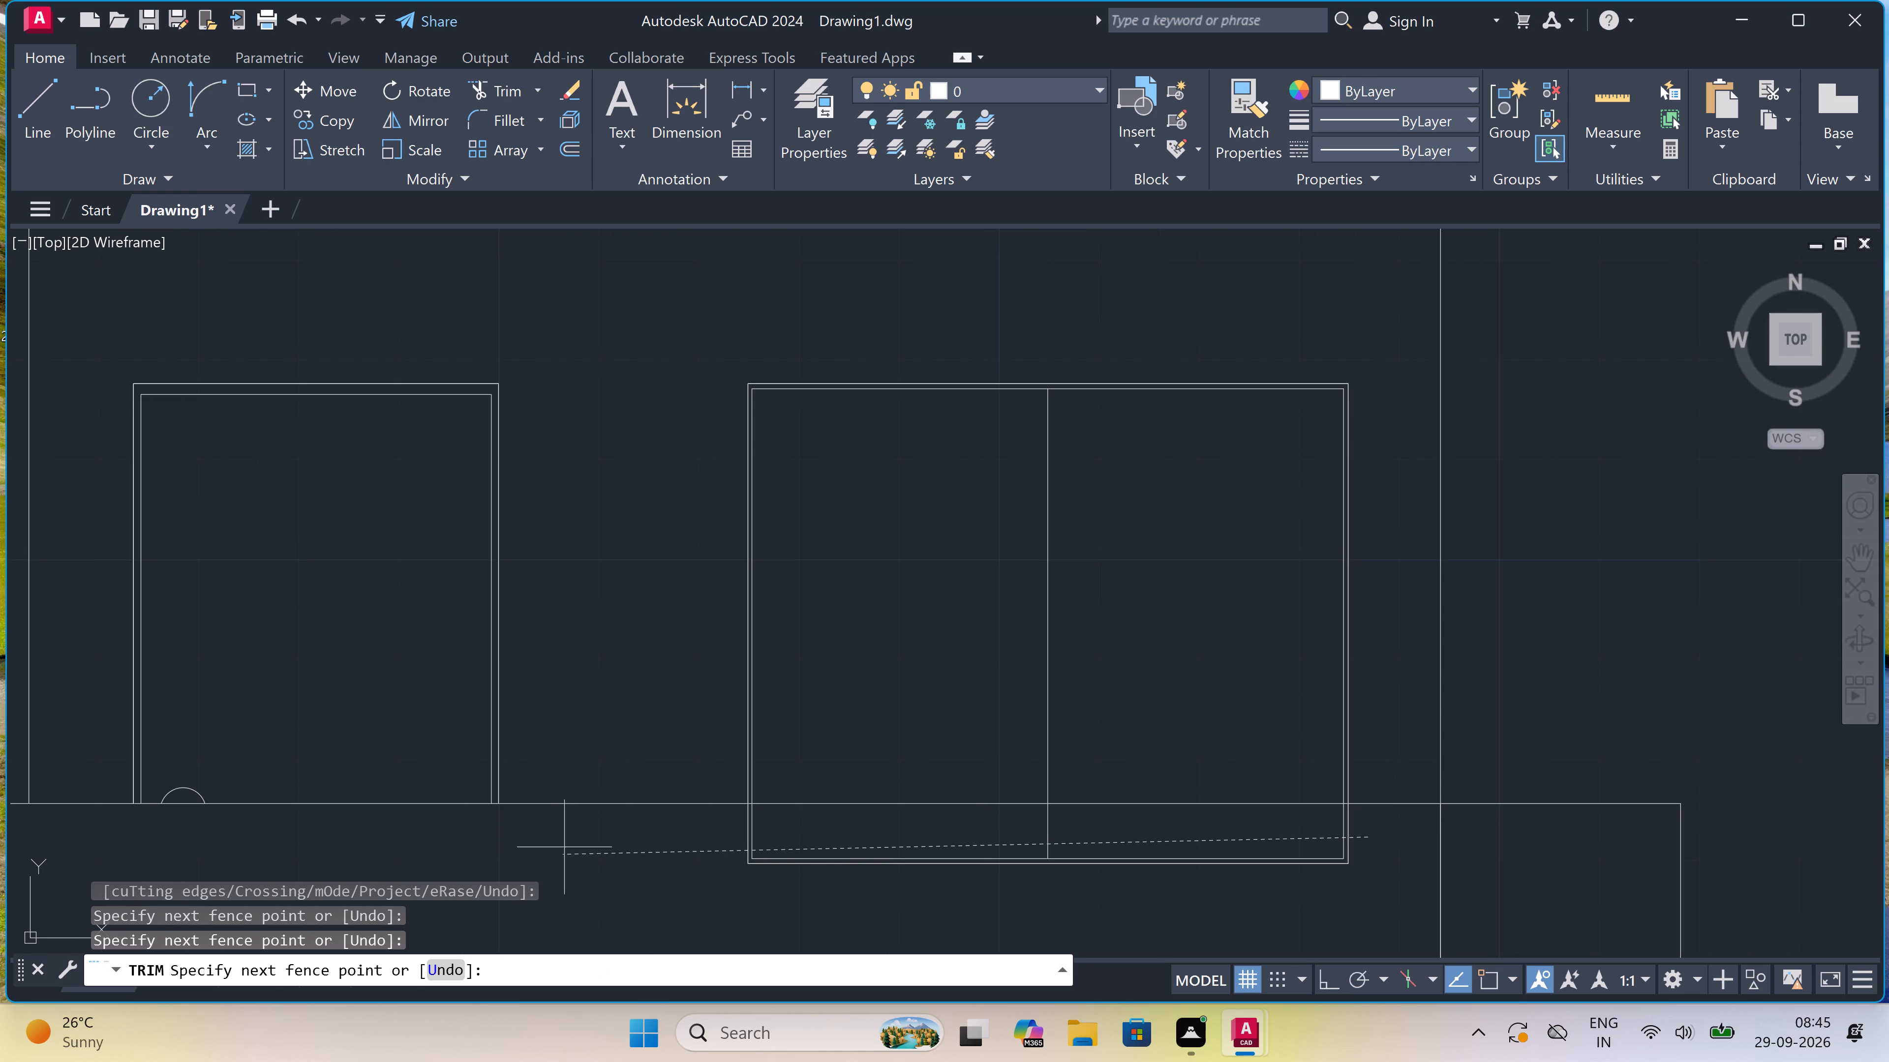
pyautogui.click(565, 845)
pyautogui.click(801, 848)
pyautogui.click(810, 872)
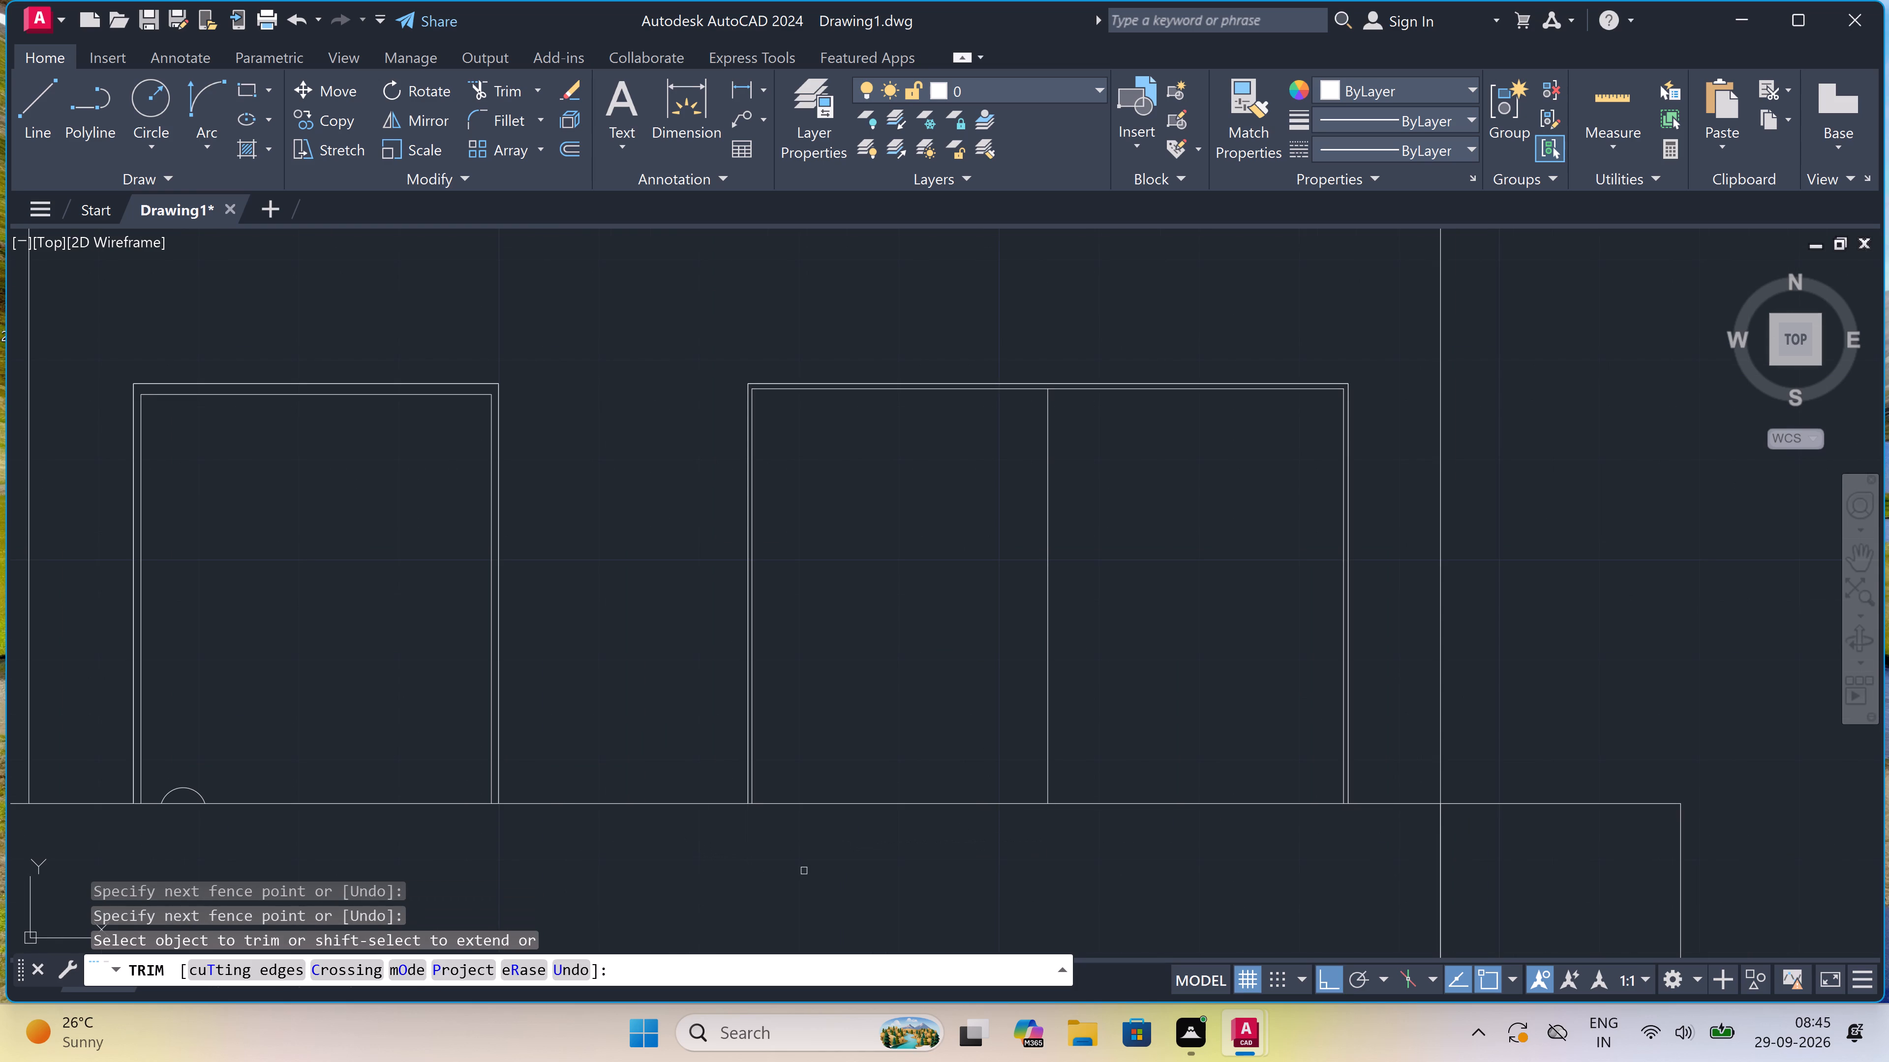
# Trim the elevation's last outer wall line where it crosses the balcony band below the top storey.
pyautogui.scroll(-7, 800, 731)
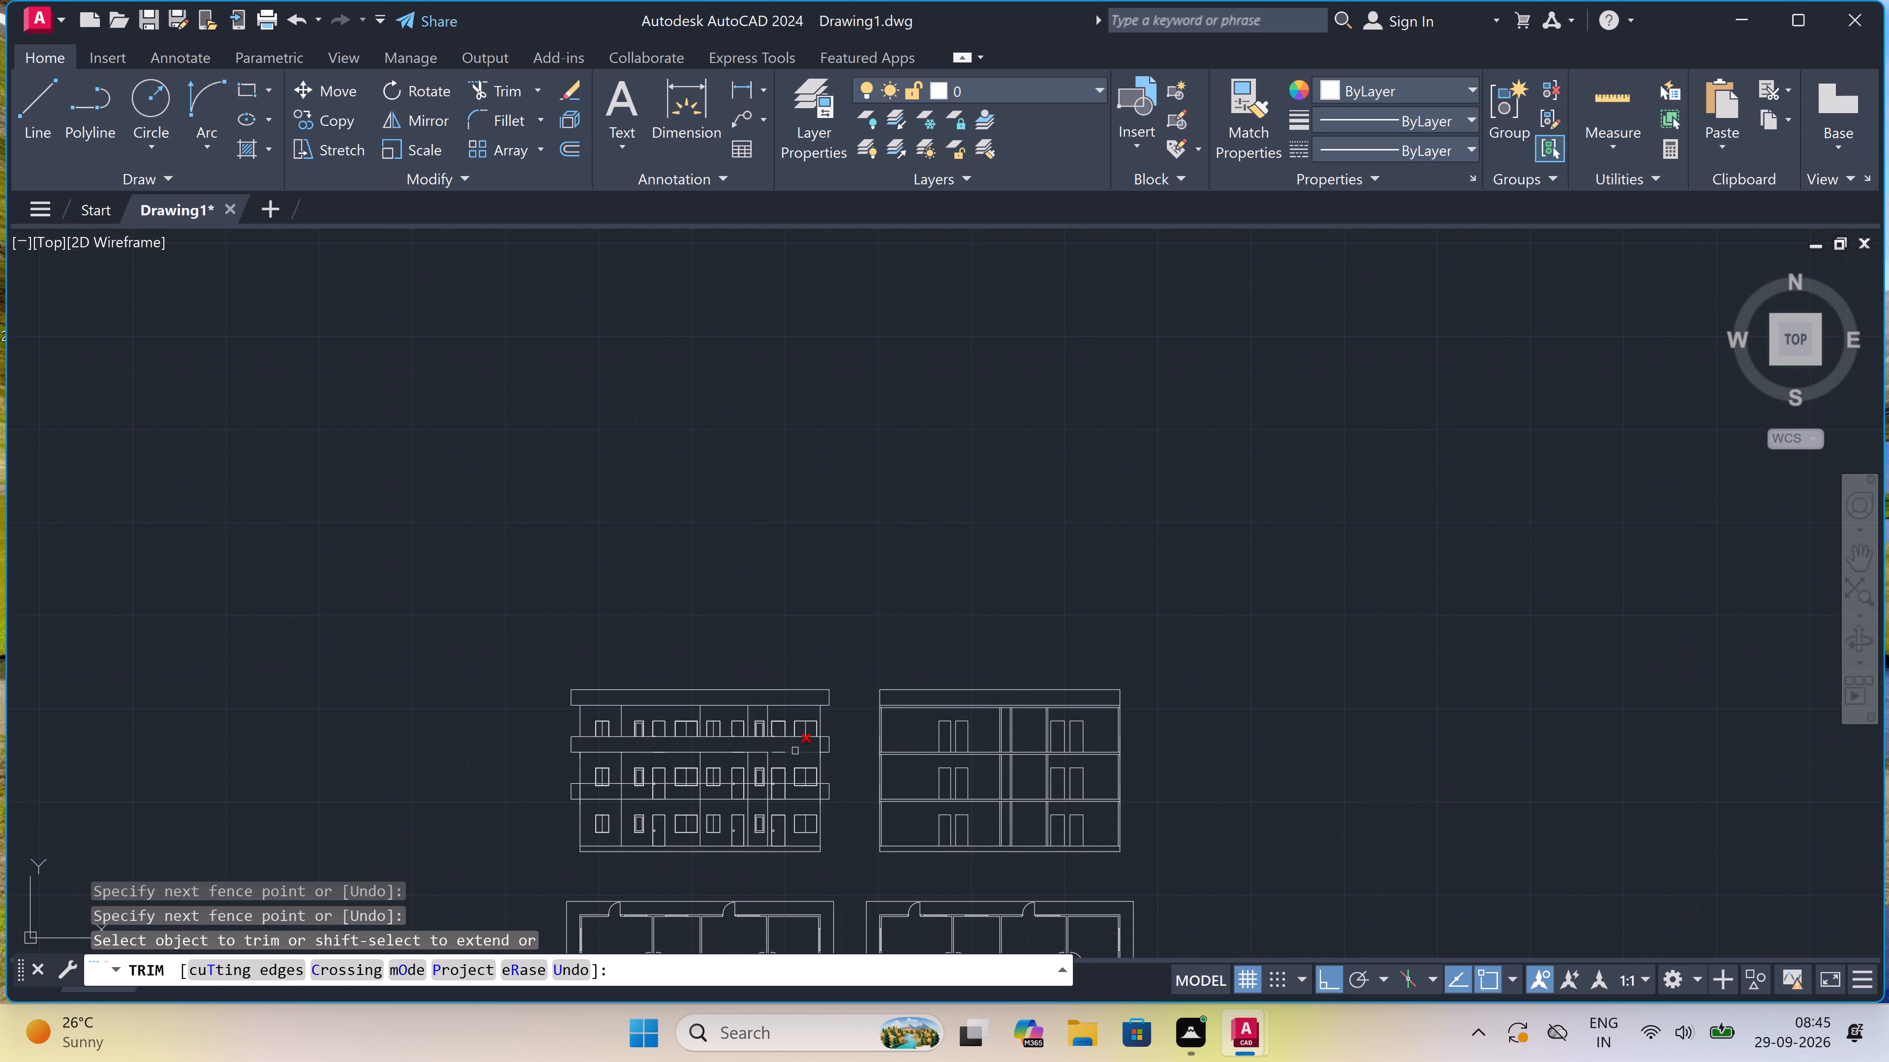
pyautogui.scroll(3, 825, 742)
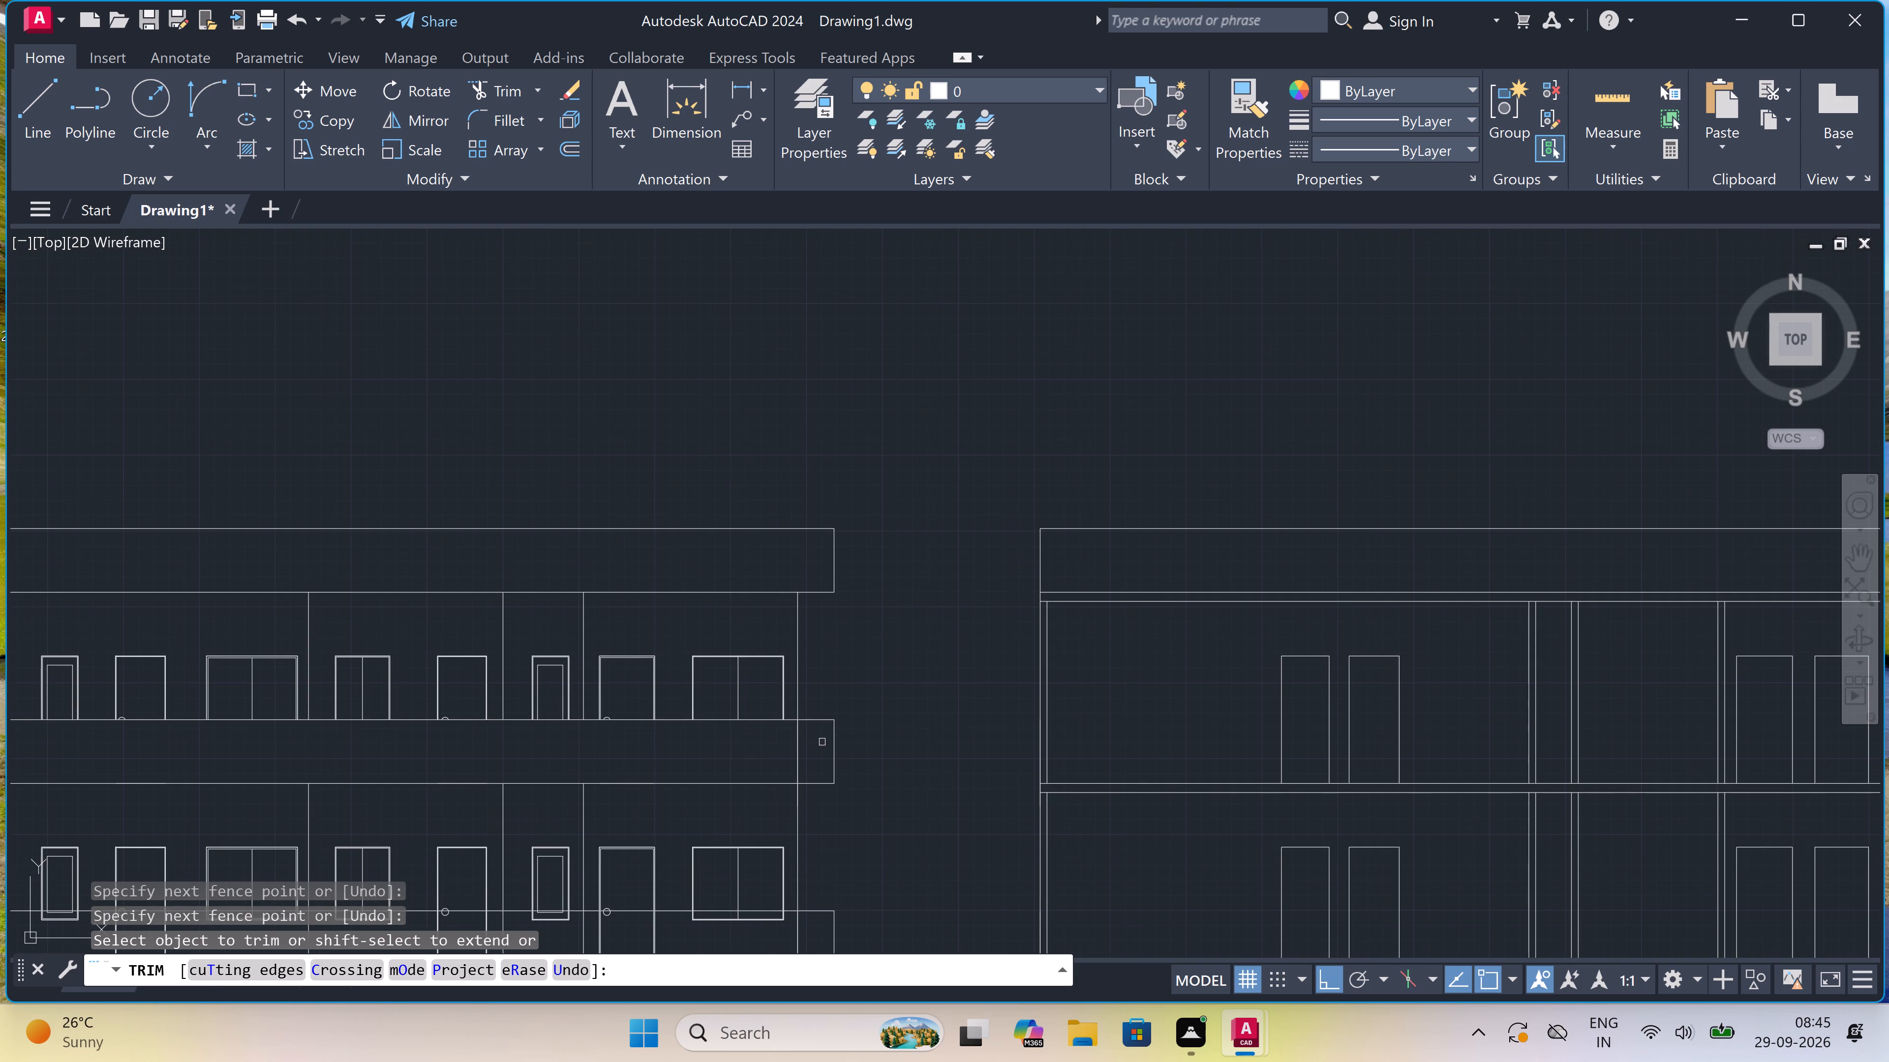
pyautogui.click(821, 742)
pyautogui.click(700, 760)
# Trim the middle storey's last wide window and the adjacent outer wall line below the lower band's upper edge, removing the leftover sill lines.
pyautogui.scroll(-3, 721, 740)
pyautogui.scroll(3, 728, 793)
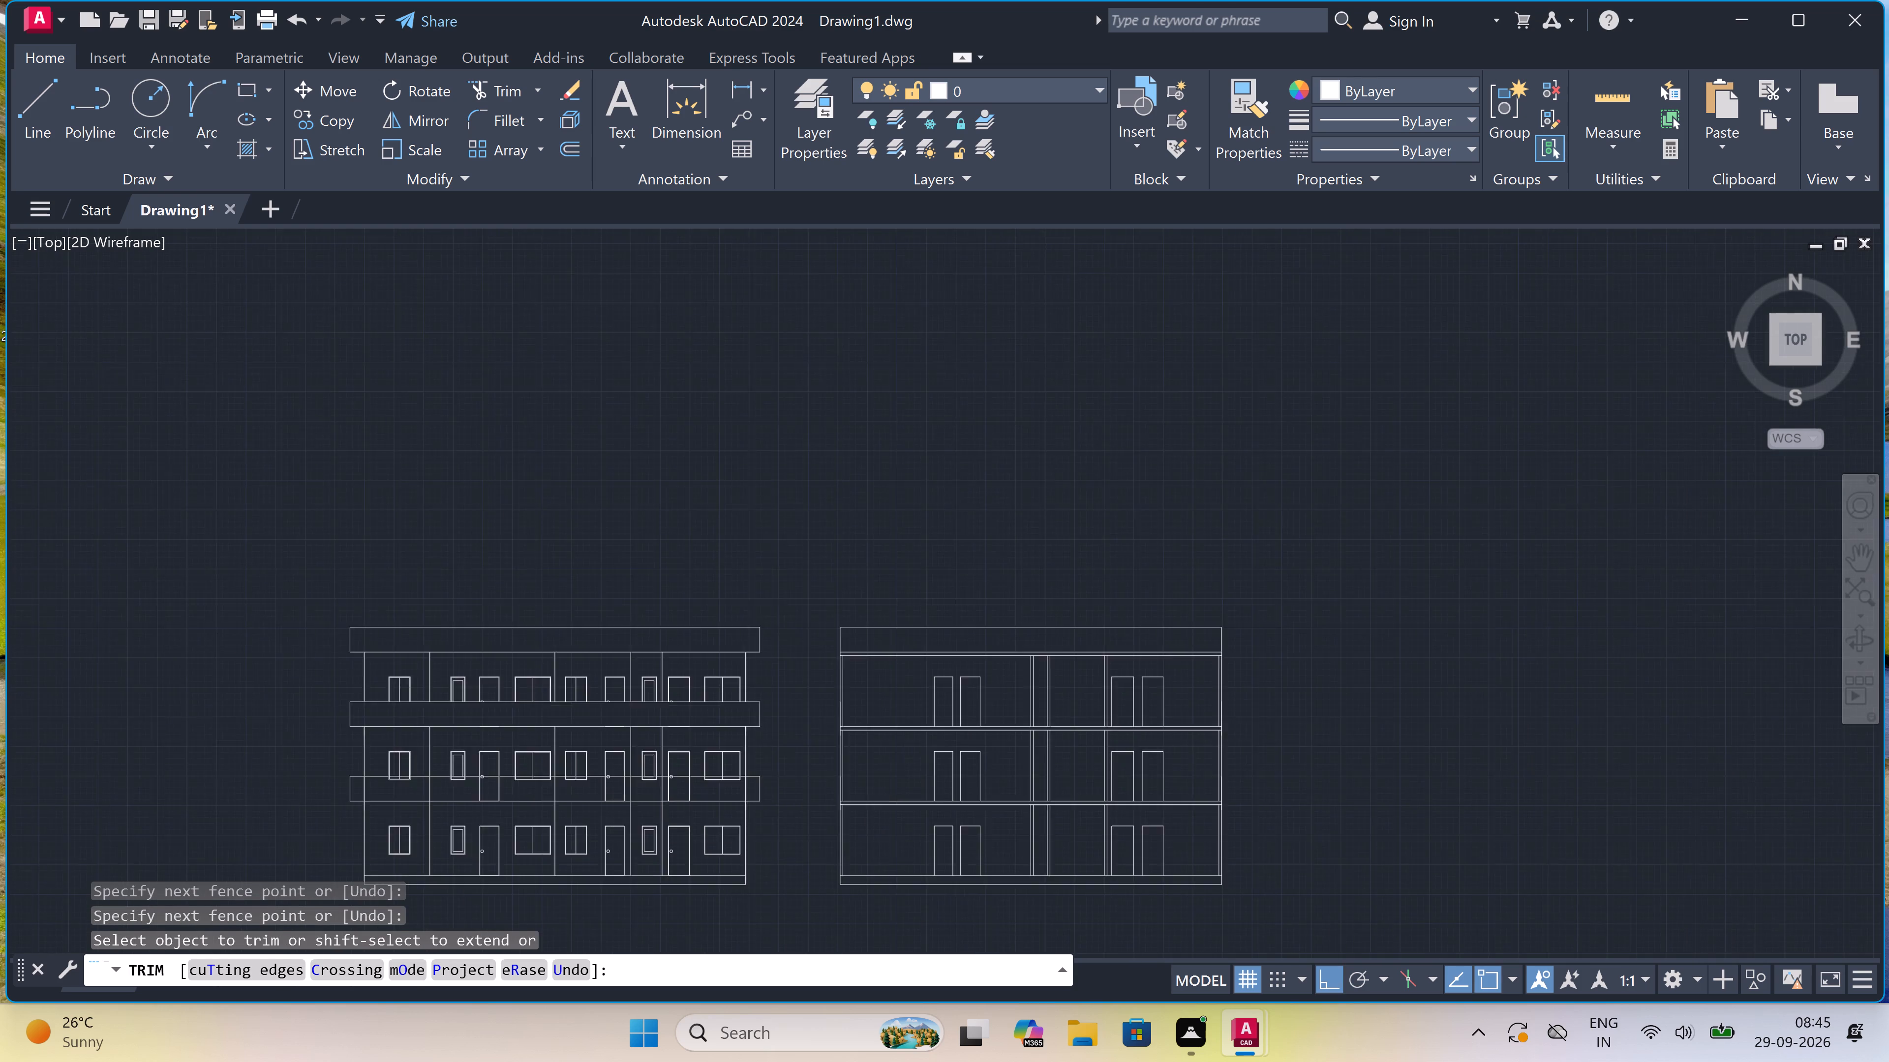
pyautogui.scroll(3, 736, 750)
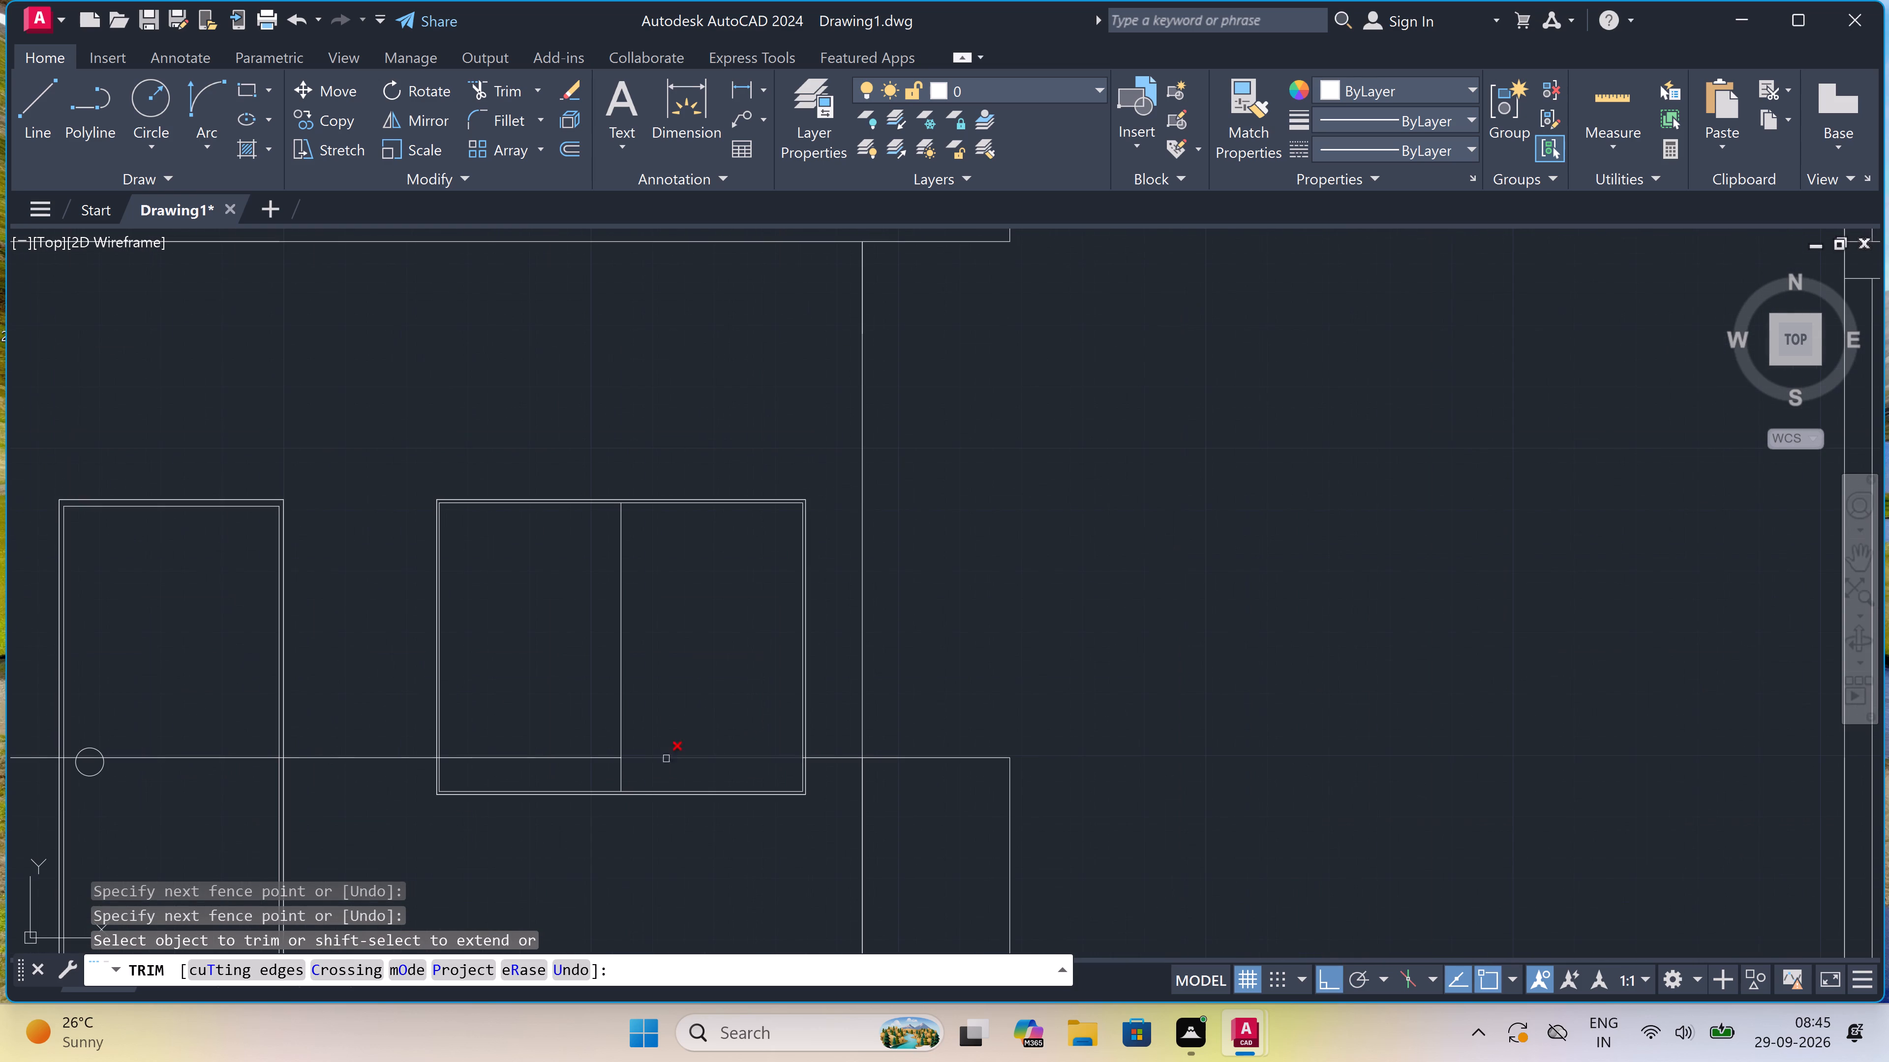
pyautogui.click(414, 779)
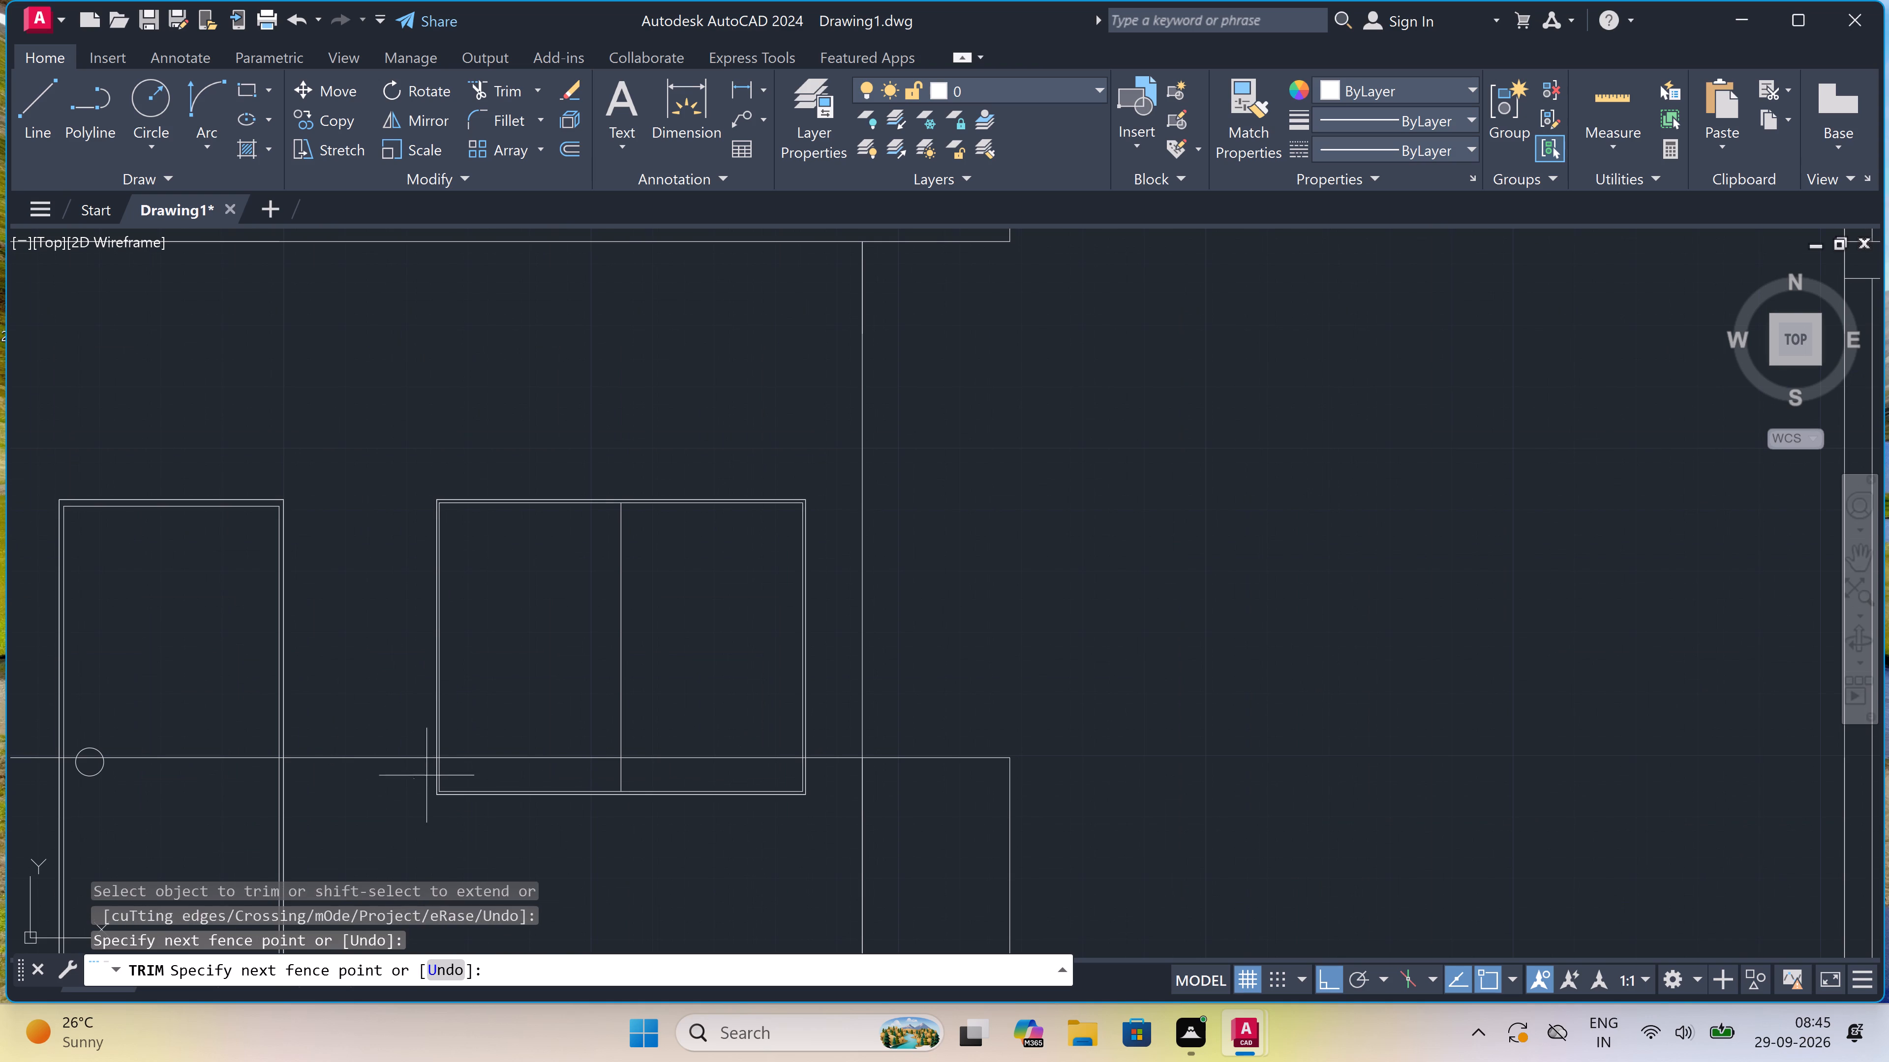
pyautogui.click(917, 775)
pyautogui.click(731, 766)
pyautogui.click(701, 817)
pyautogui.scroll(-4, 703, 803)
pyautogui.scroll(1, 634, 794)
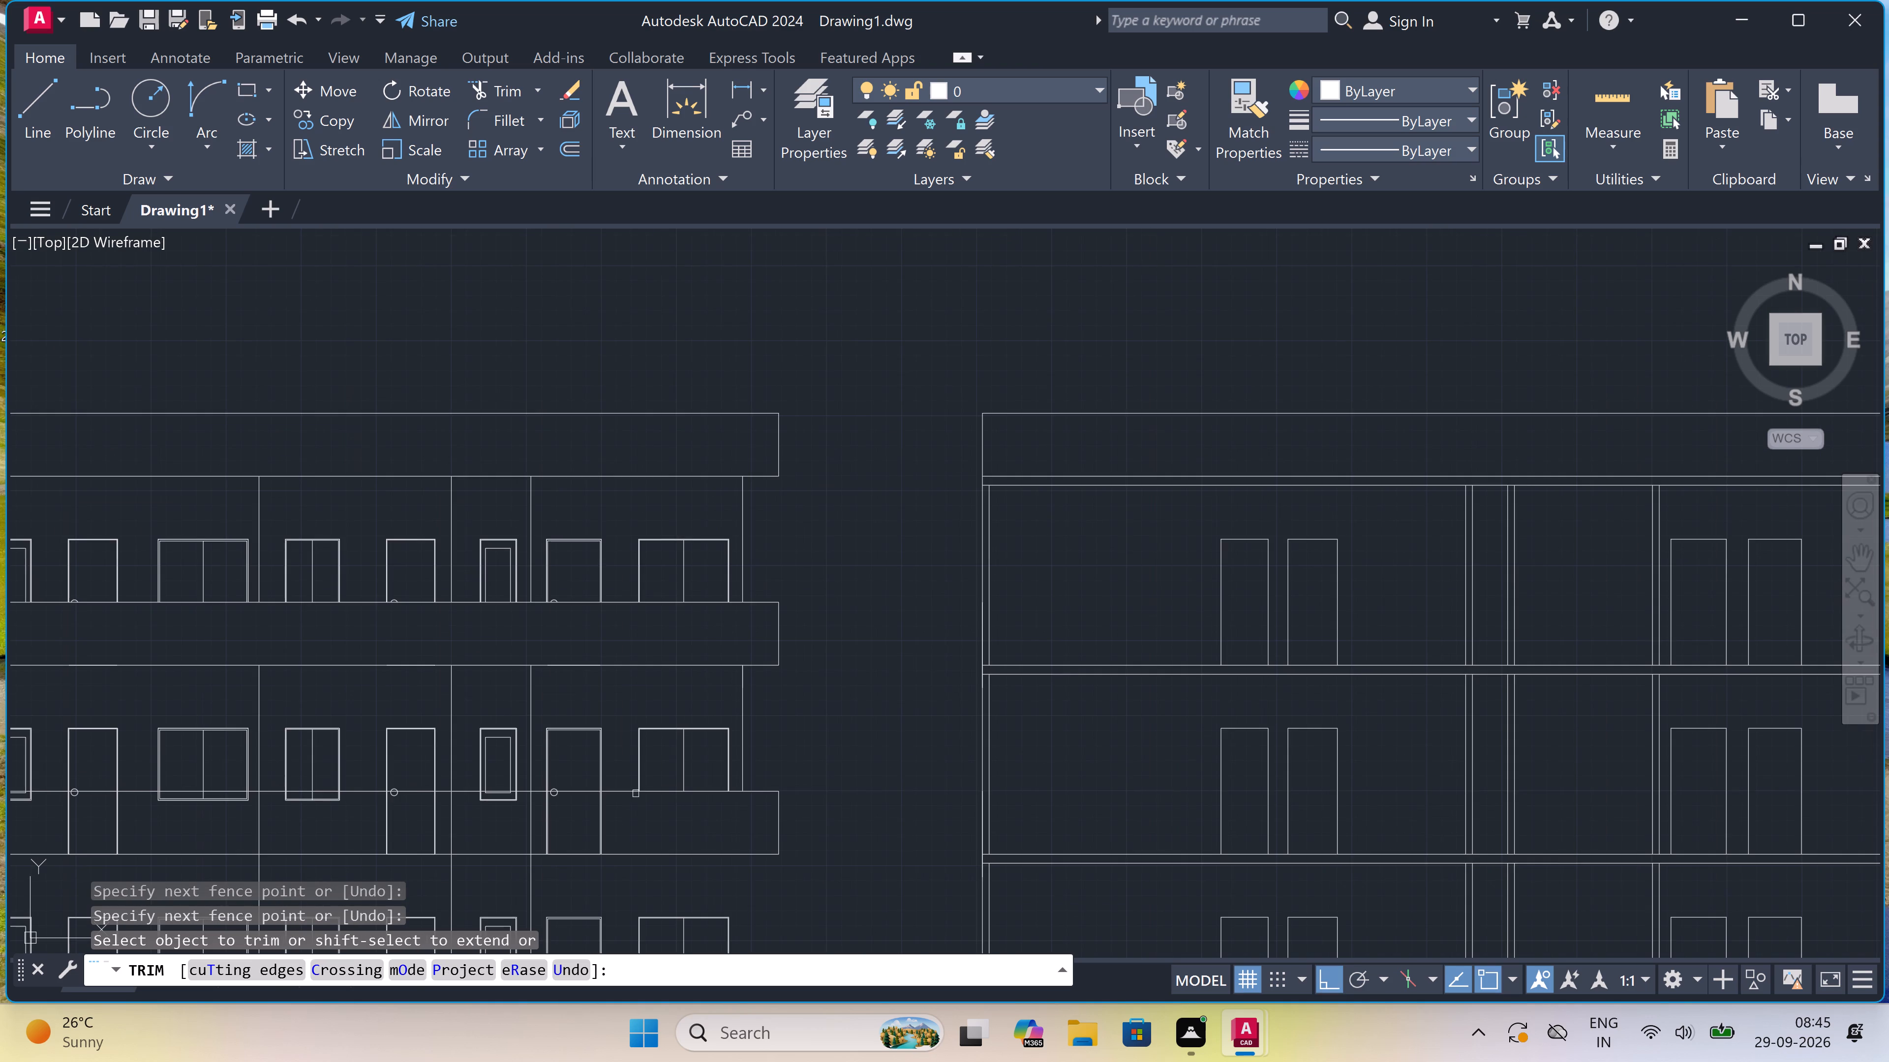
# Trim the middle storey's third door and its knob below the lower balcony band's upper edge.
pyautogui.scroll(2, 634, 794)
pyautogui.scroll(-3, 613, 797)
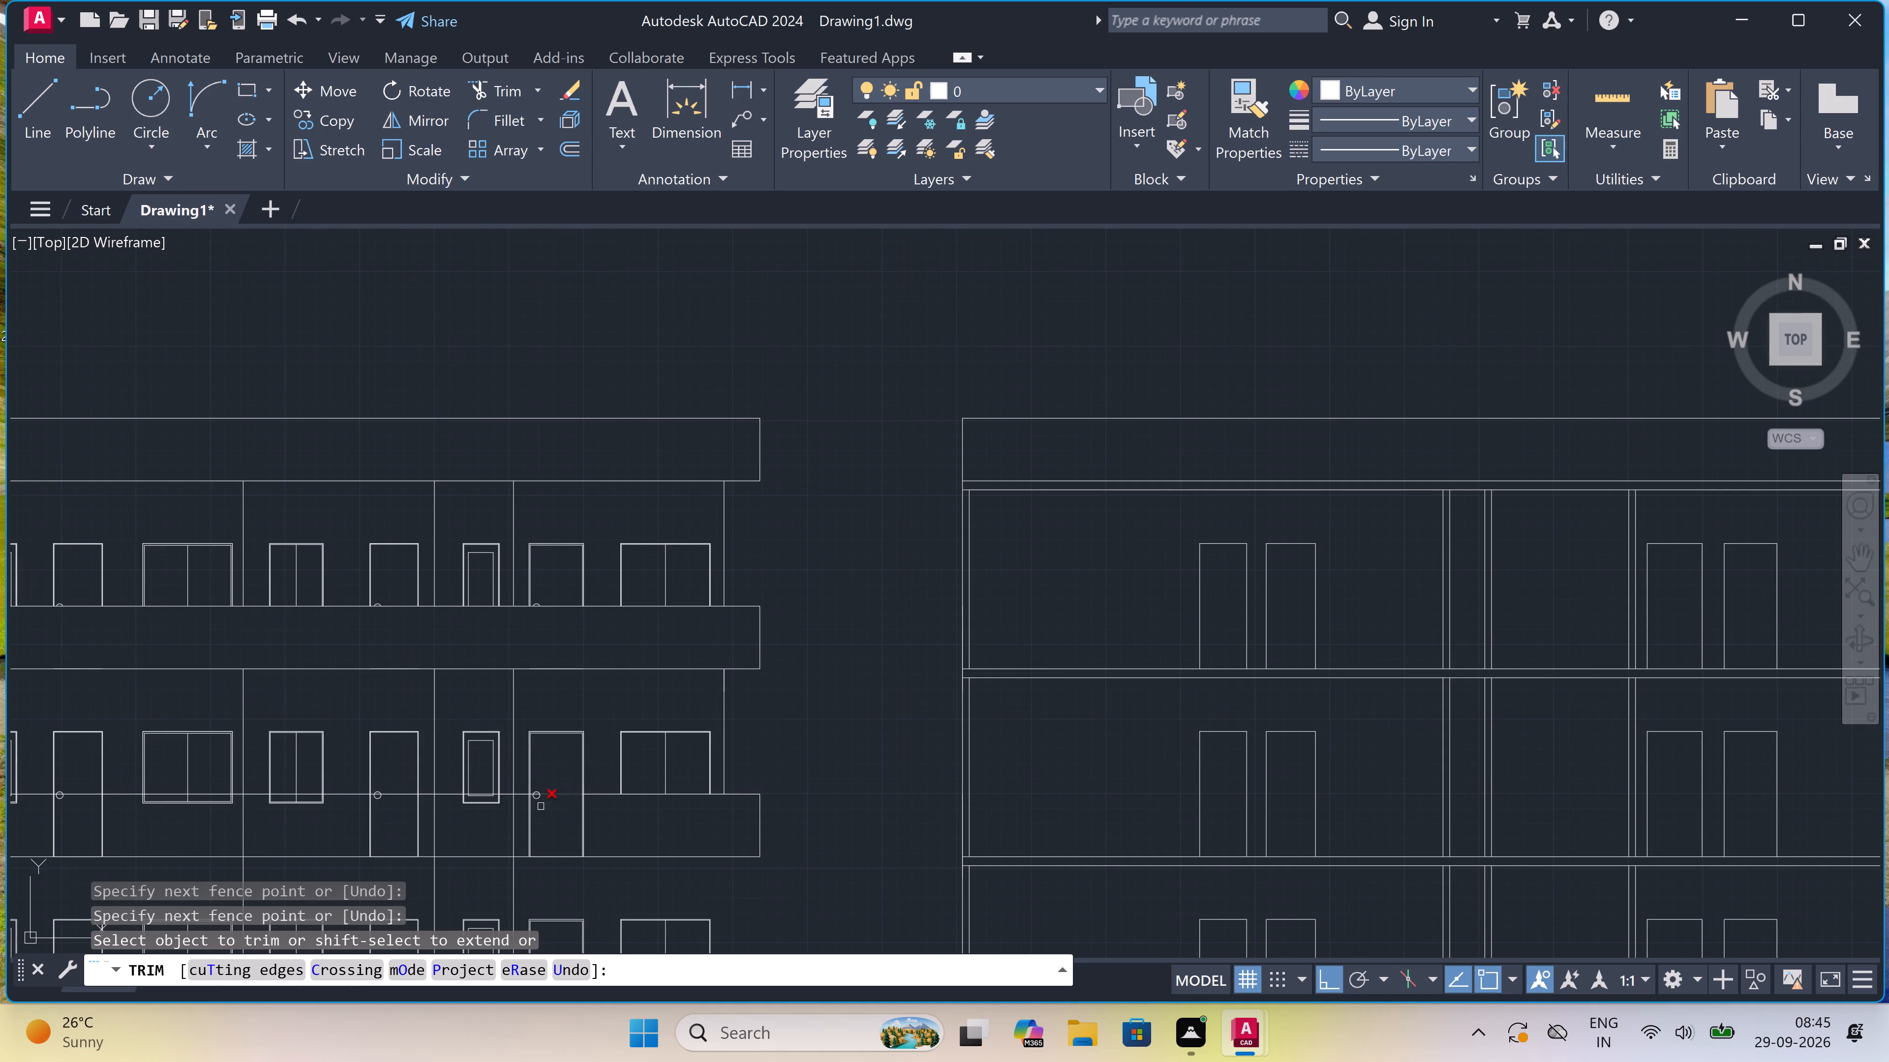
pyautogui.scroll(3, 517, 908)
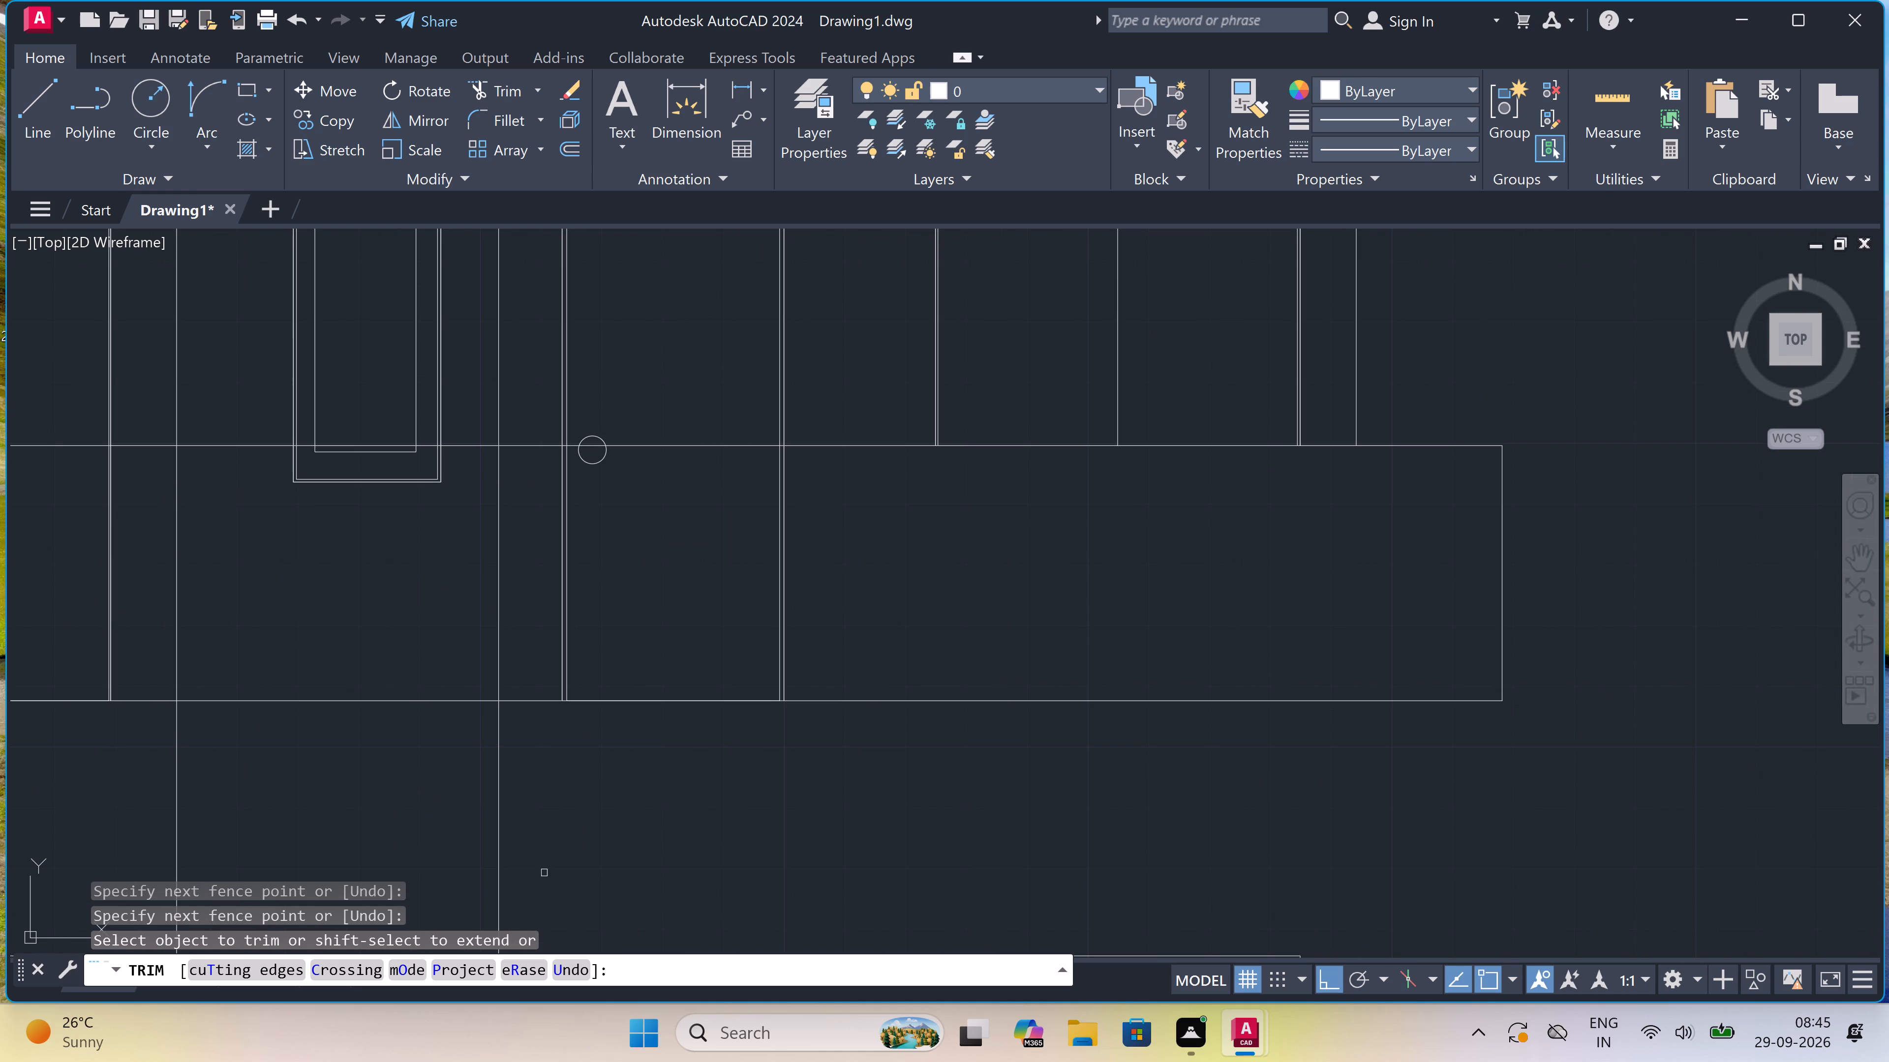
pyautogui.scroll(3, 584, 444)
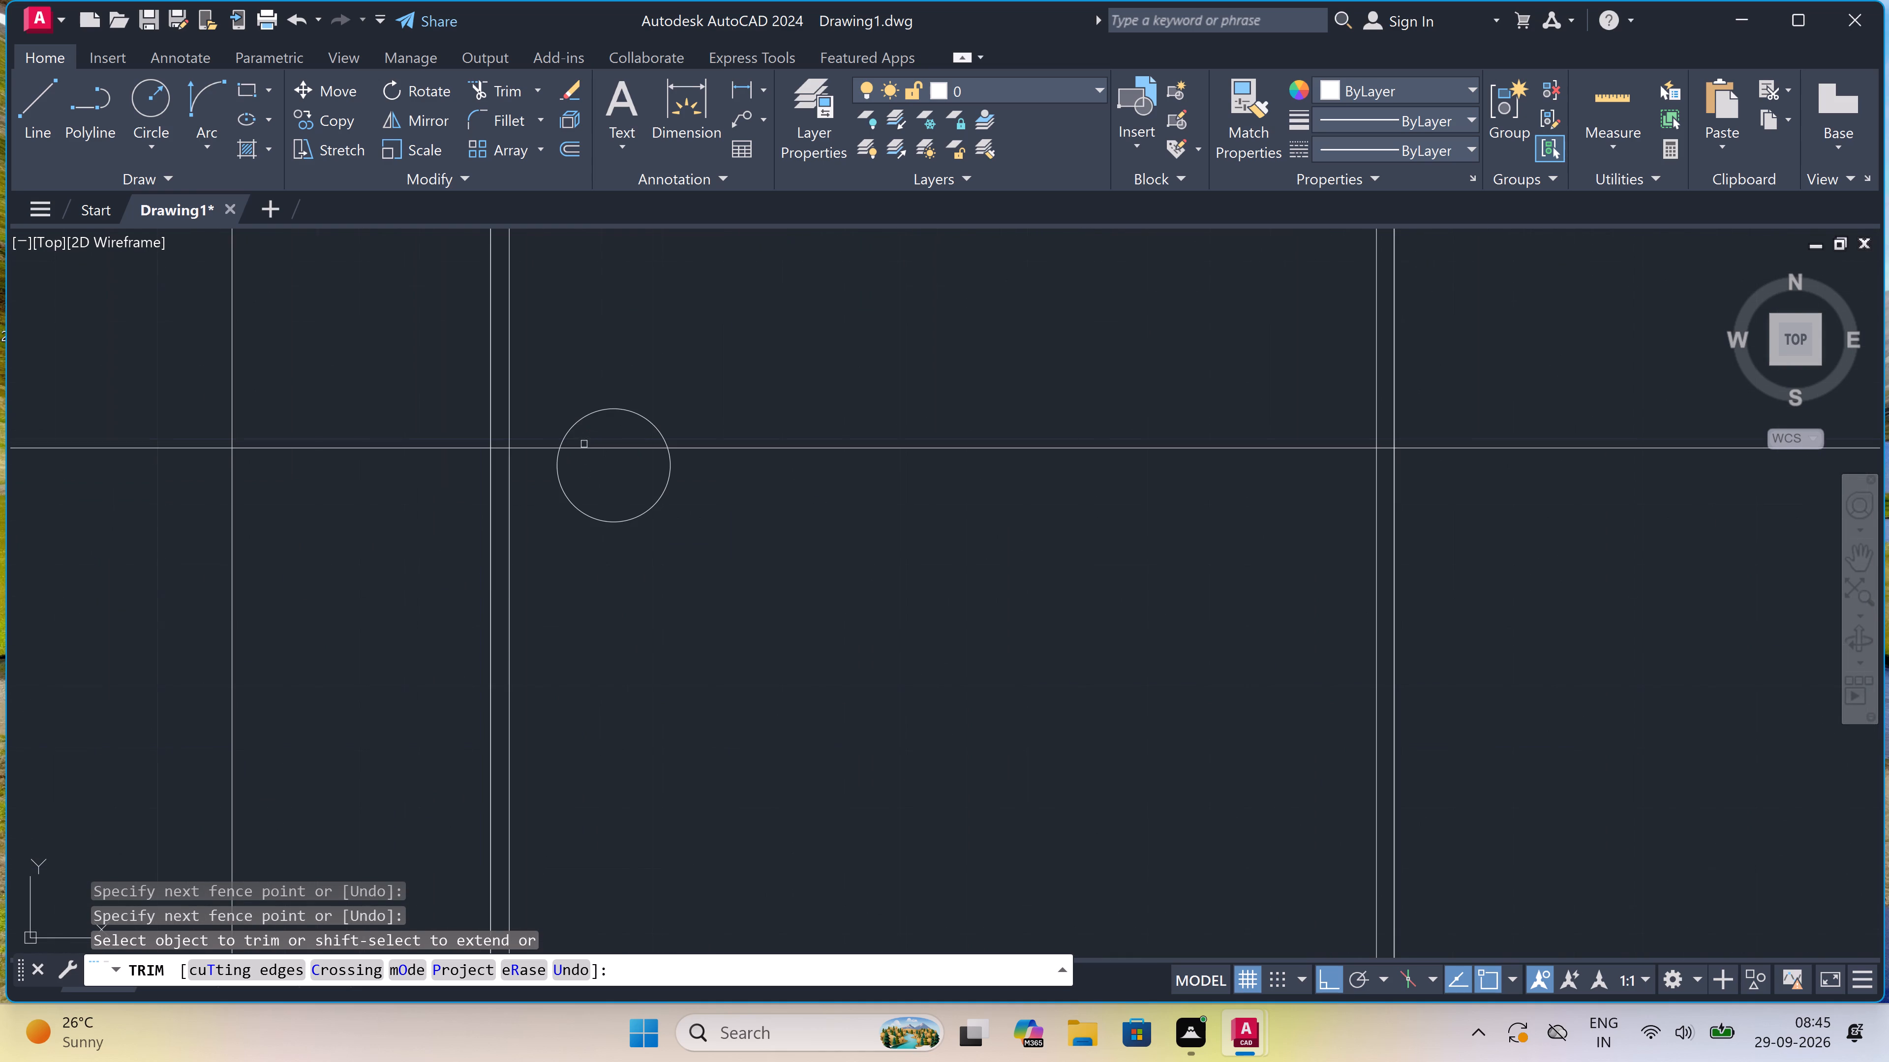
pyautogui.click(398, 479)
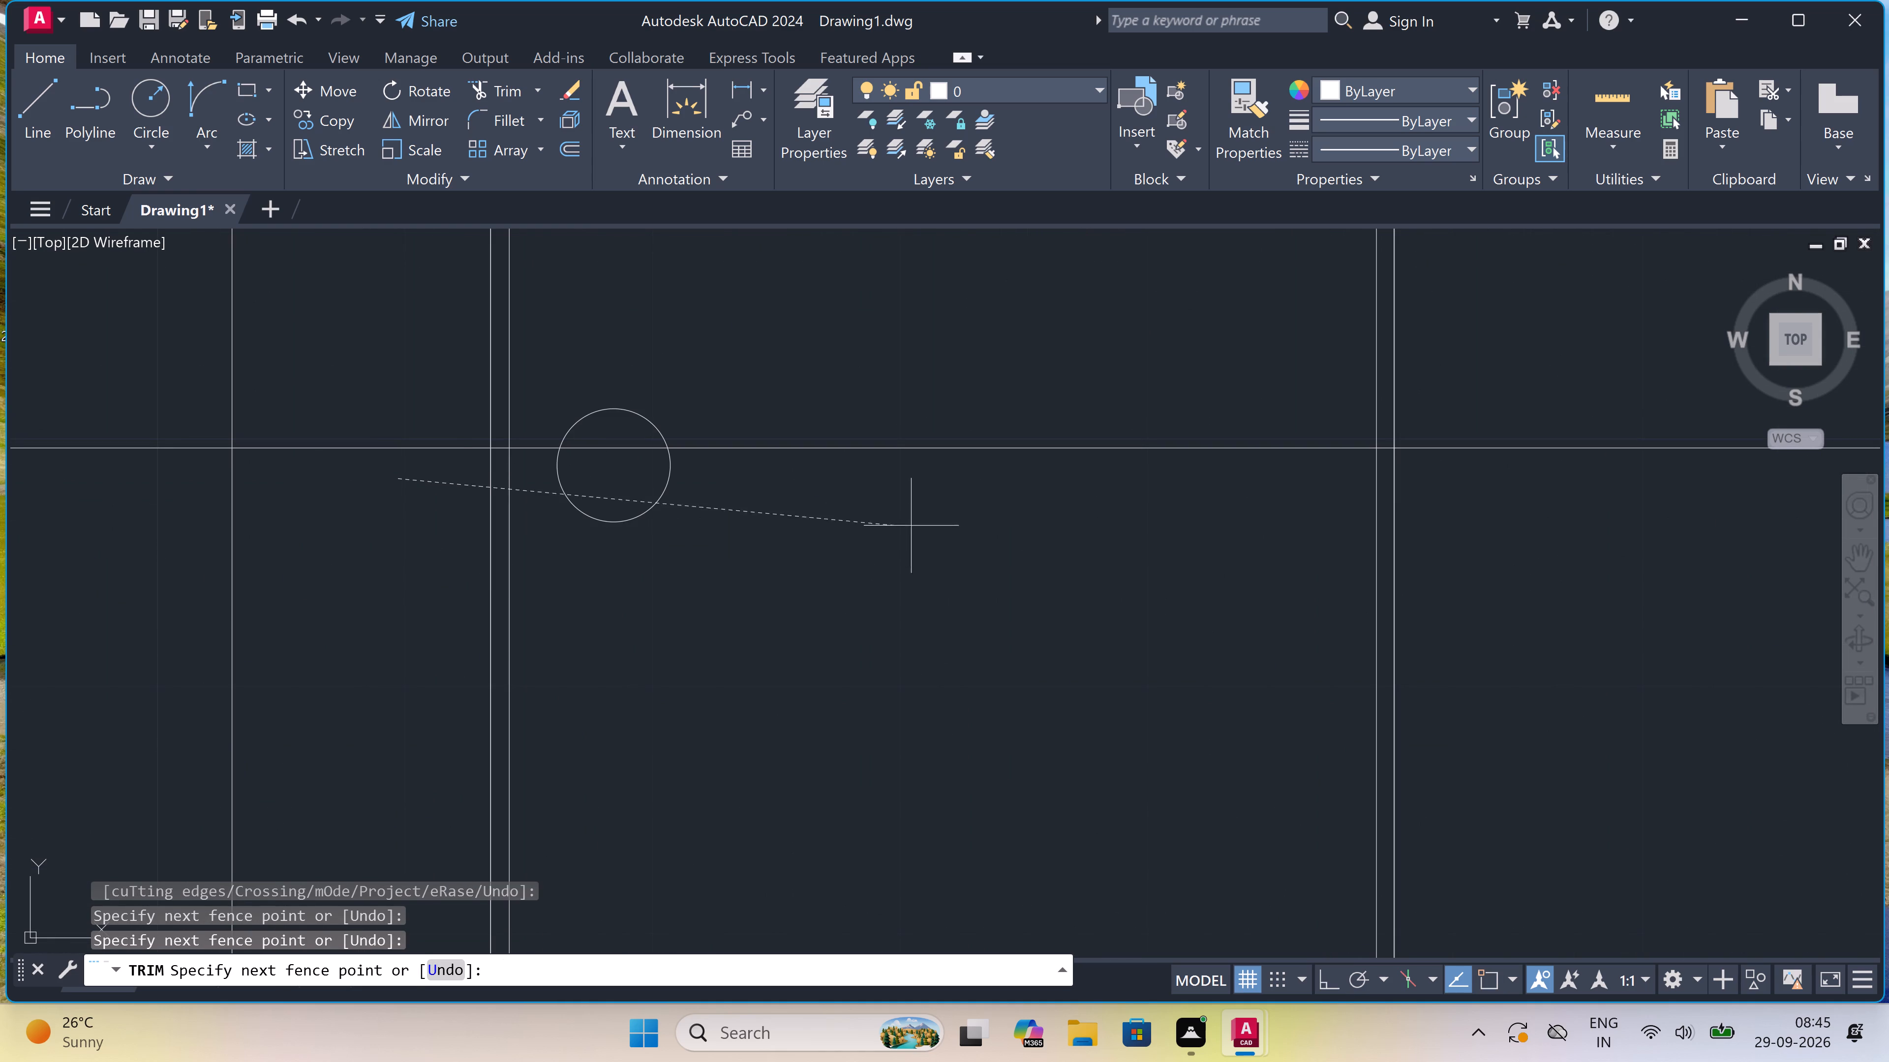
pyautogui.click(1477, 486)
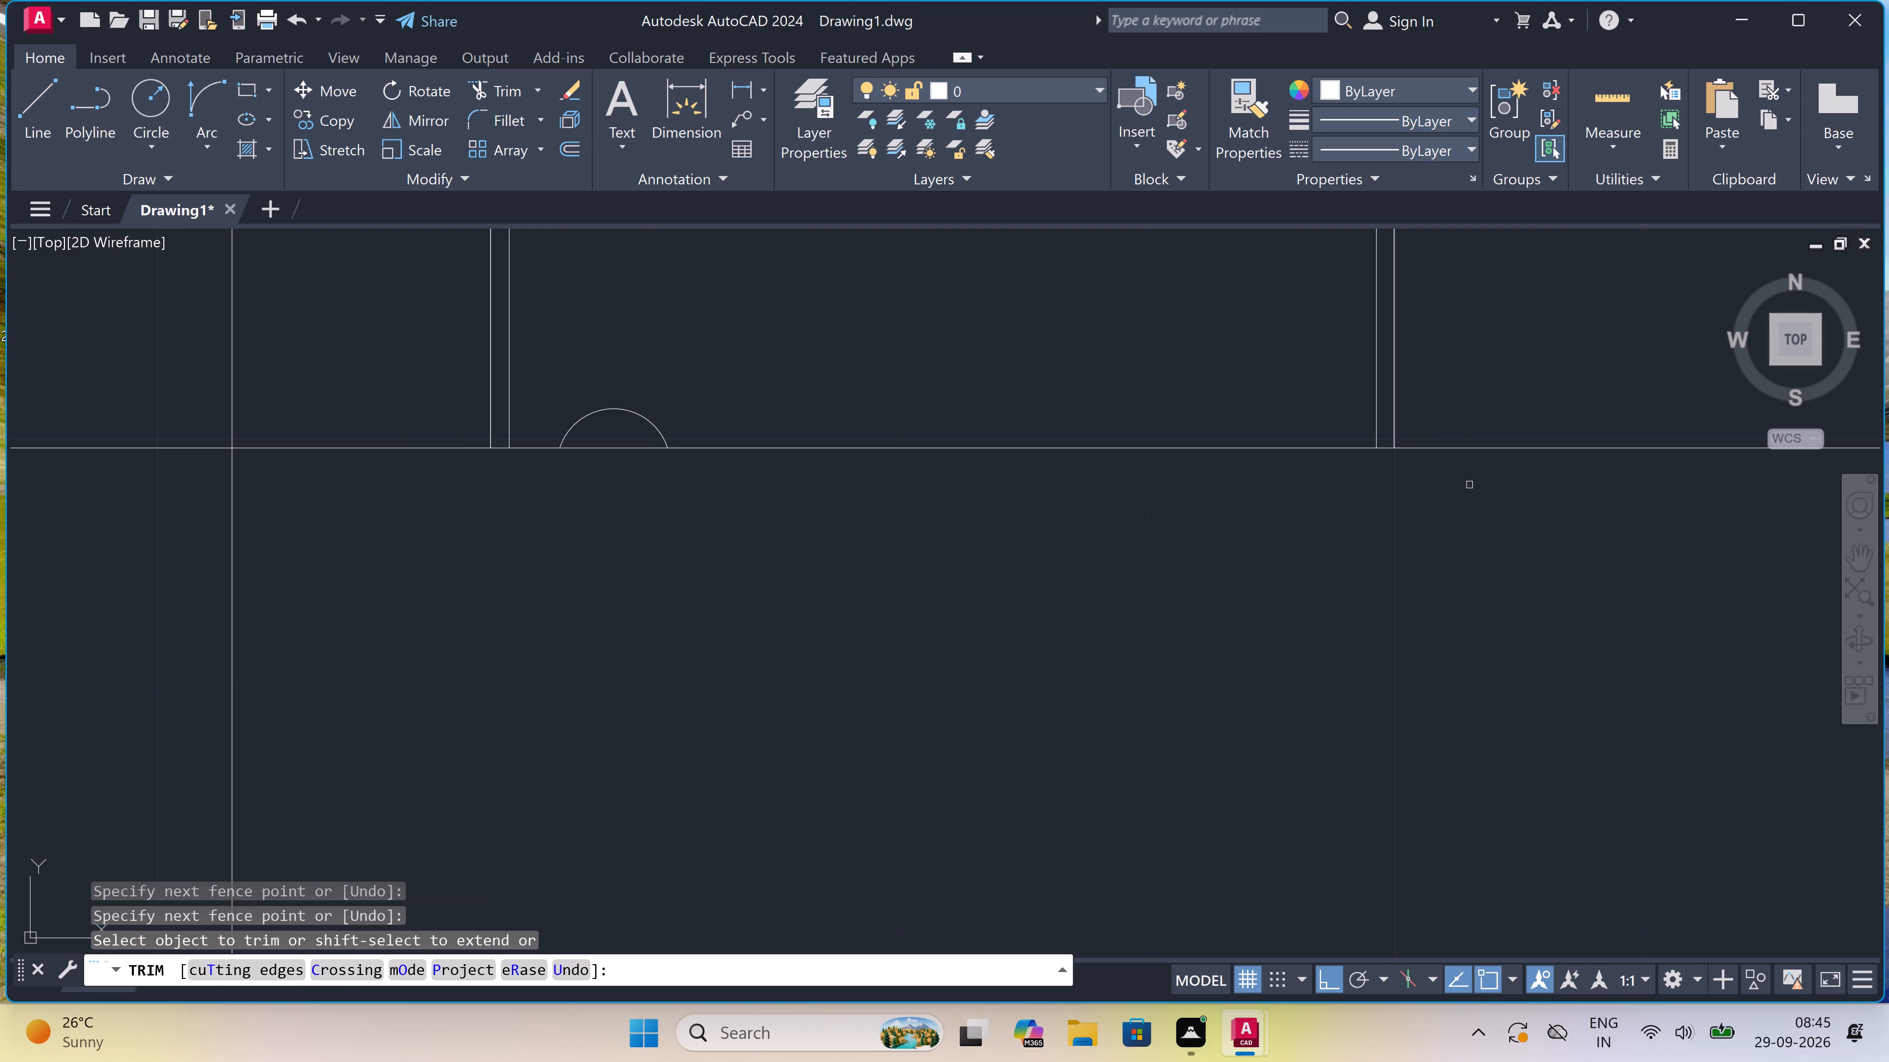
# Trim the middle storey's second narrow window and the adjacent wall line below the lower band's upper edge, removing the leftover sill lines.
pyautogui.scroll(-3, 1478, 486)
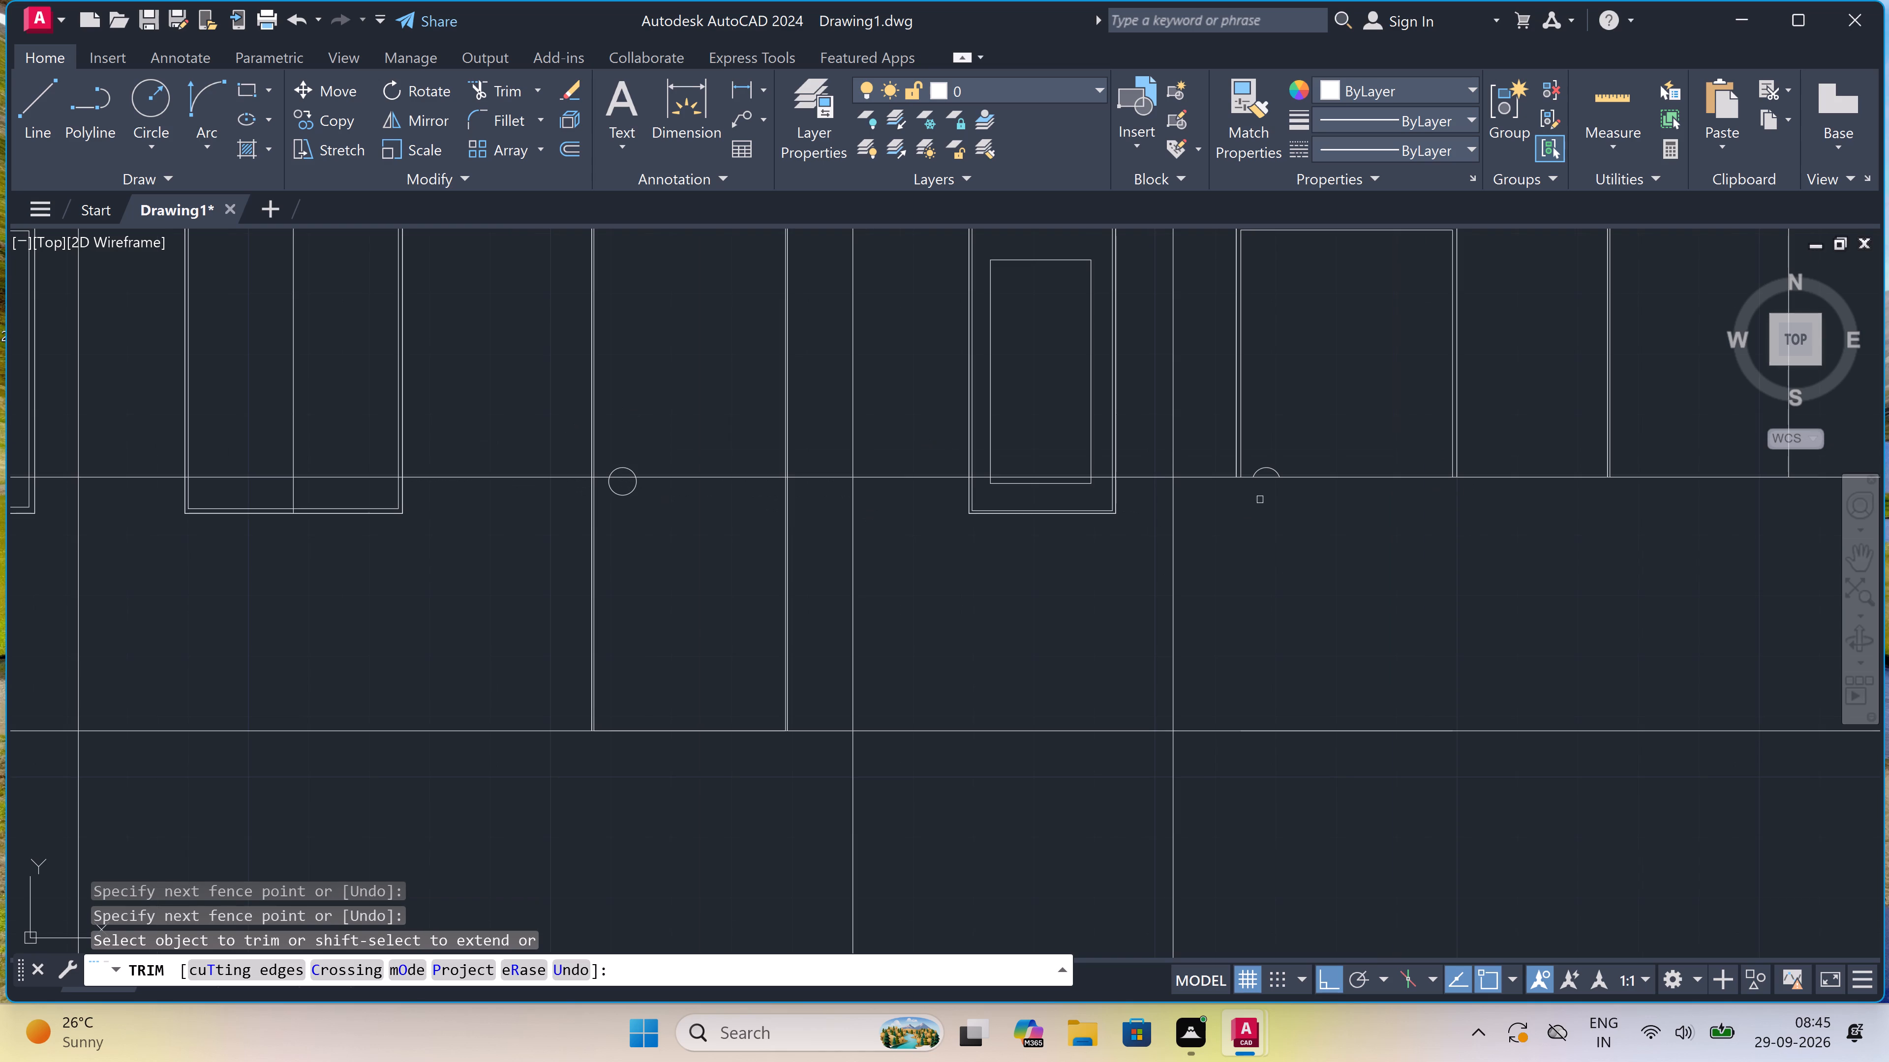
pyautogui.scroll(2, 1182, 490)
pyautogui.click(1197, 482)
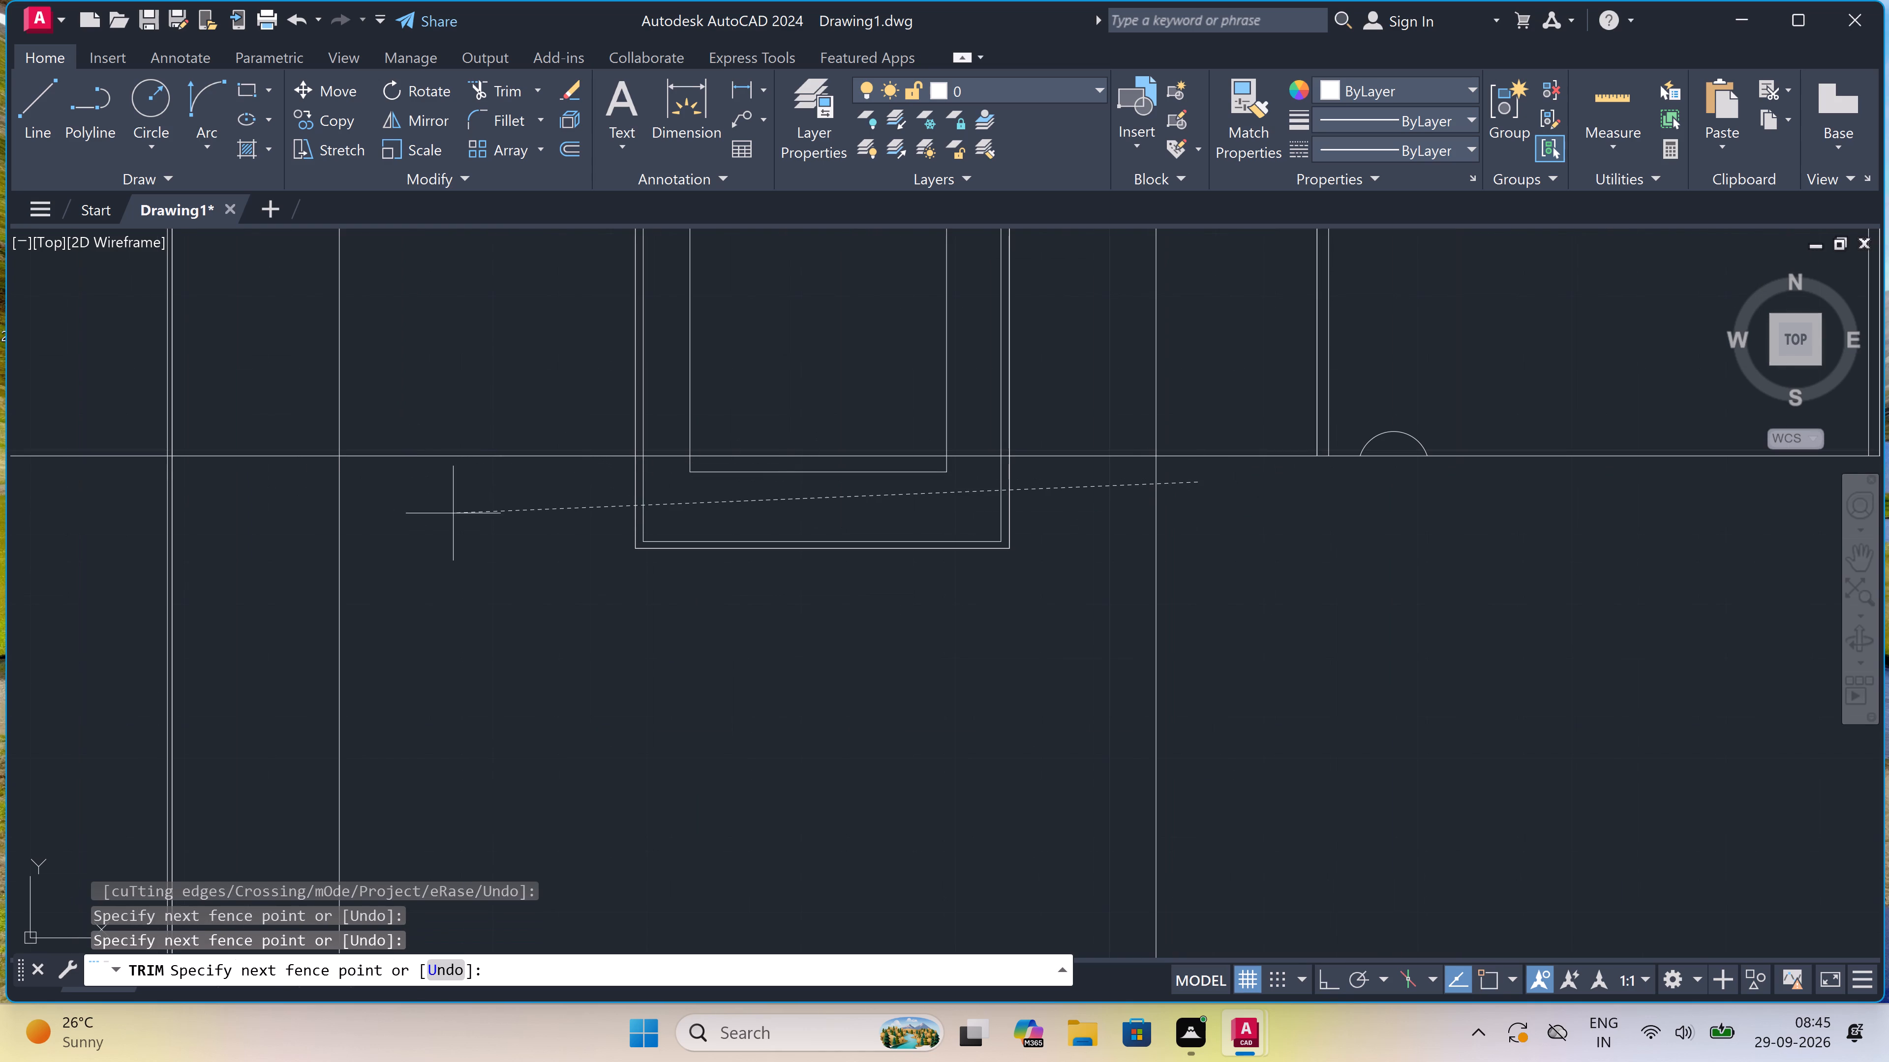
pyautogui.moveTo(501, 552); pyautogui.dragTo(503, 557)
pyautogui.click(738, 542)
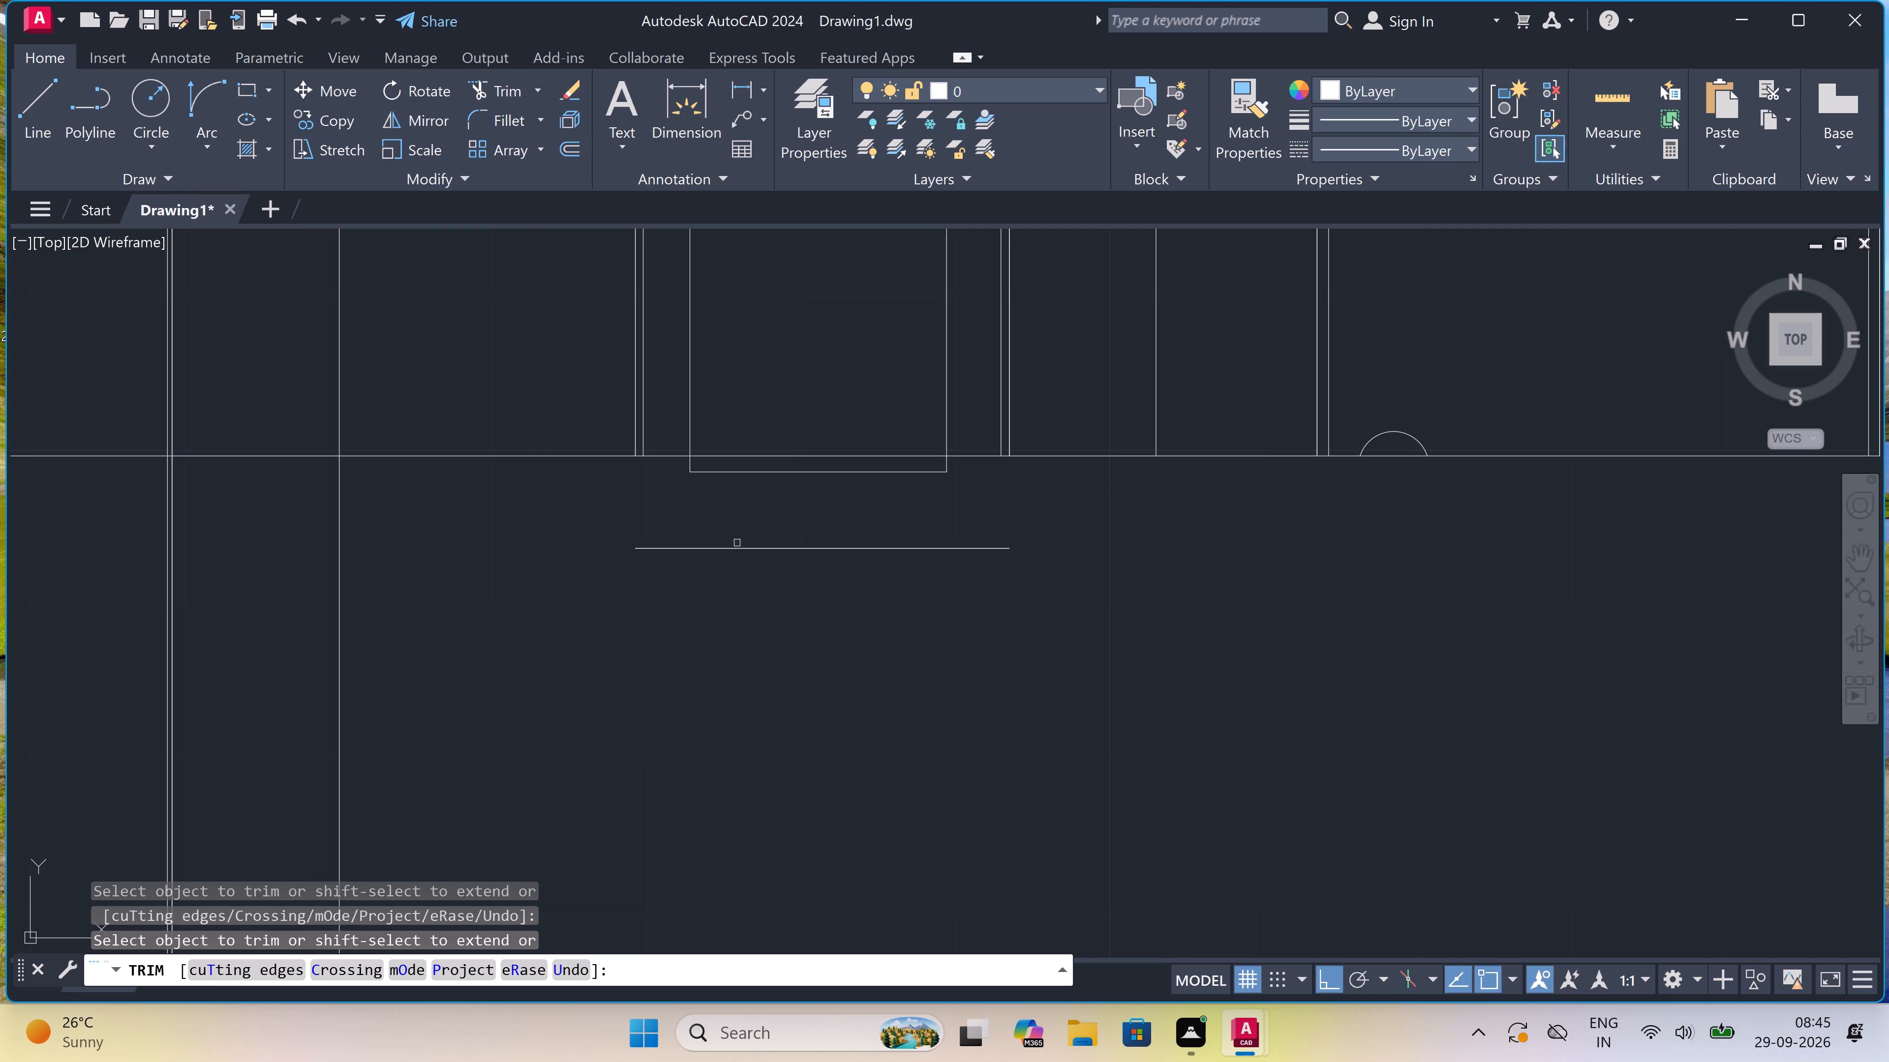
pyautogui.click(737, 546)
pyautogui.click(739, 544)
pyautogui.click(726, 573)
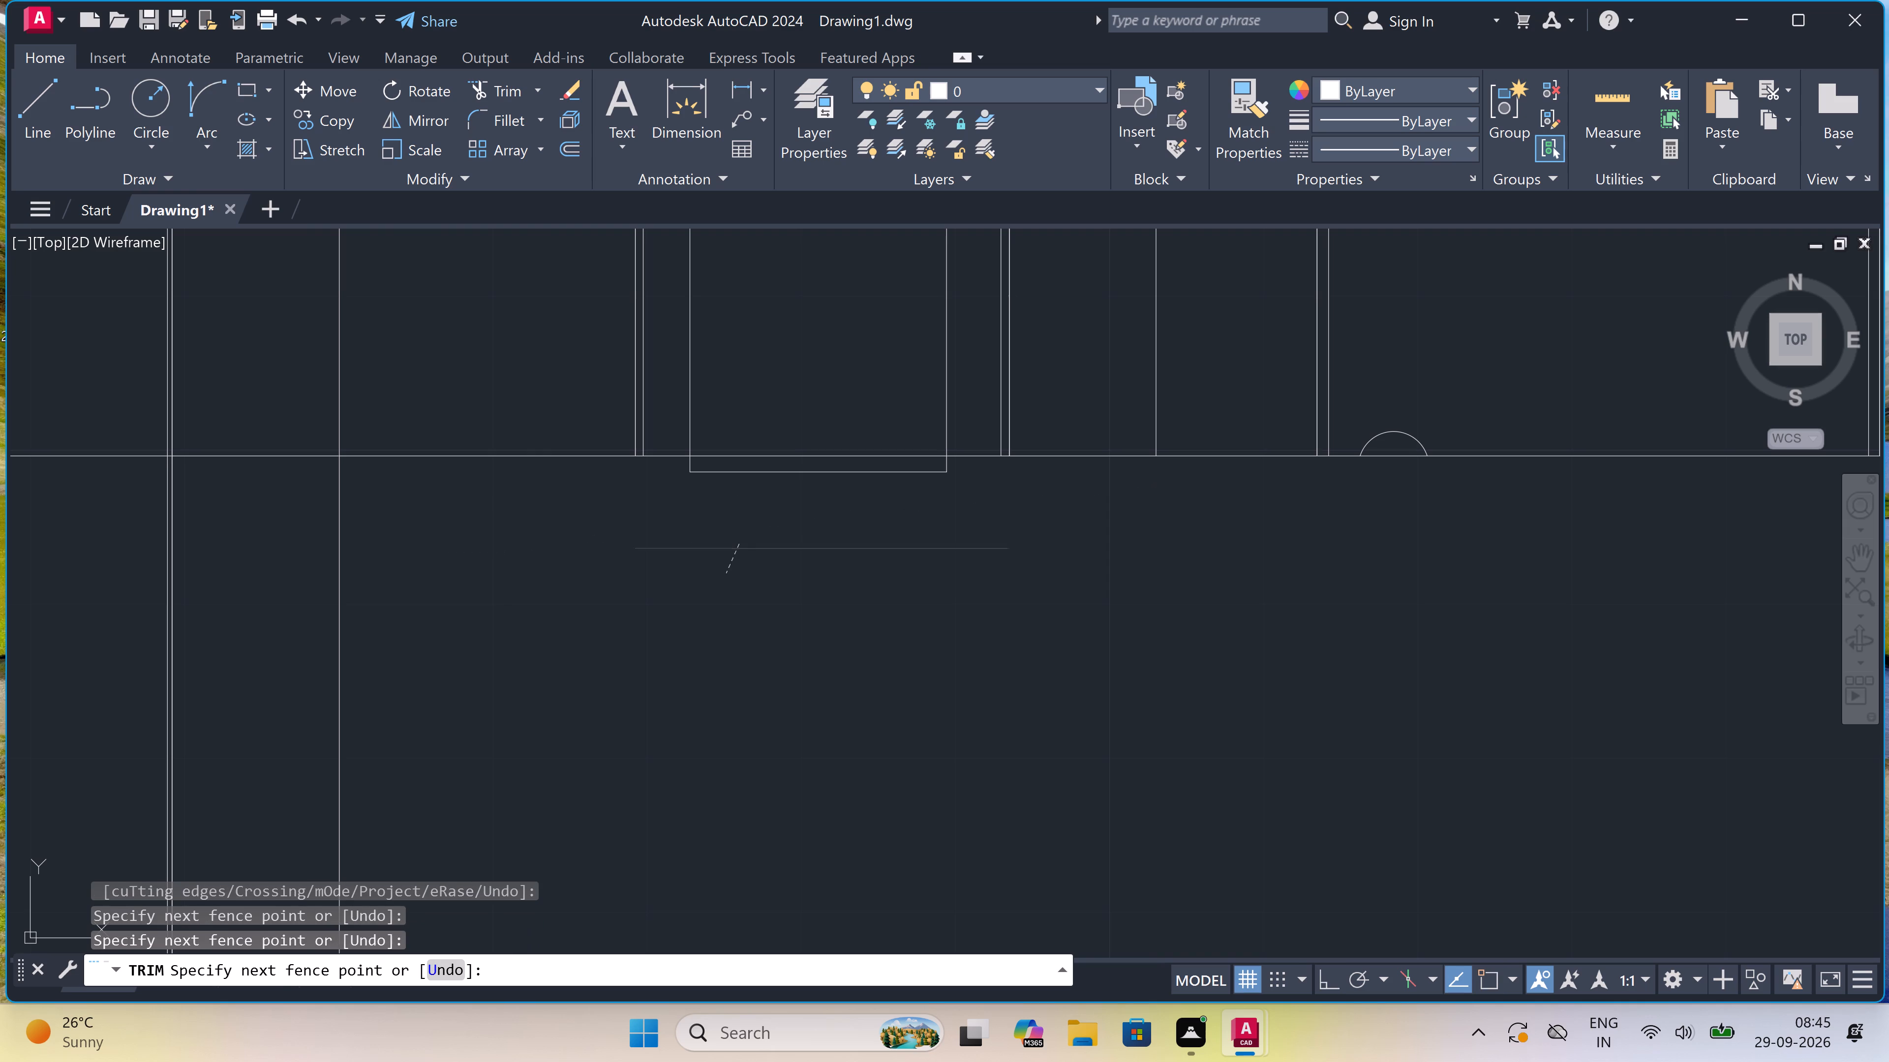
pyautogui.scroll(2, 763, 514)
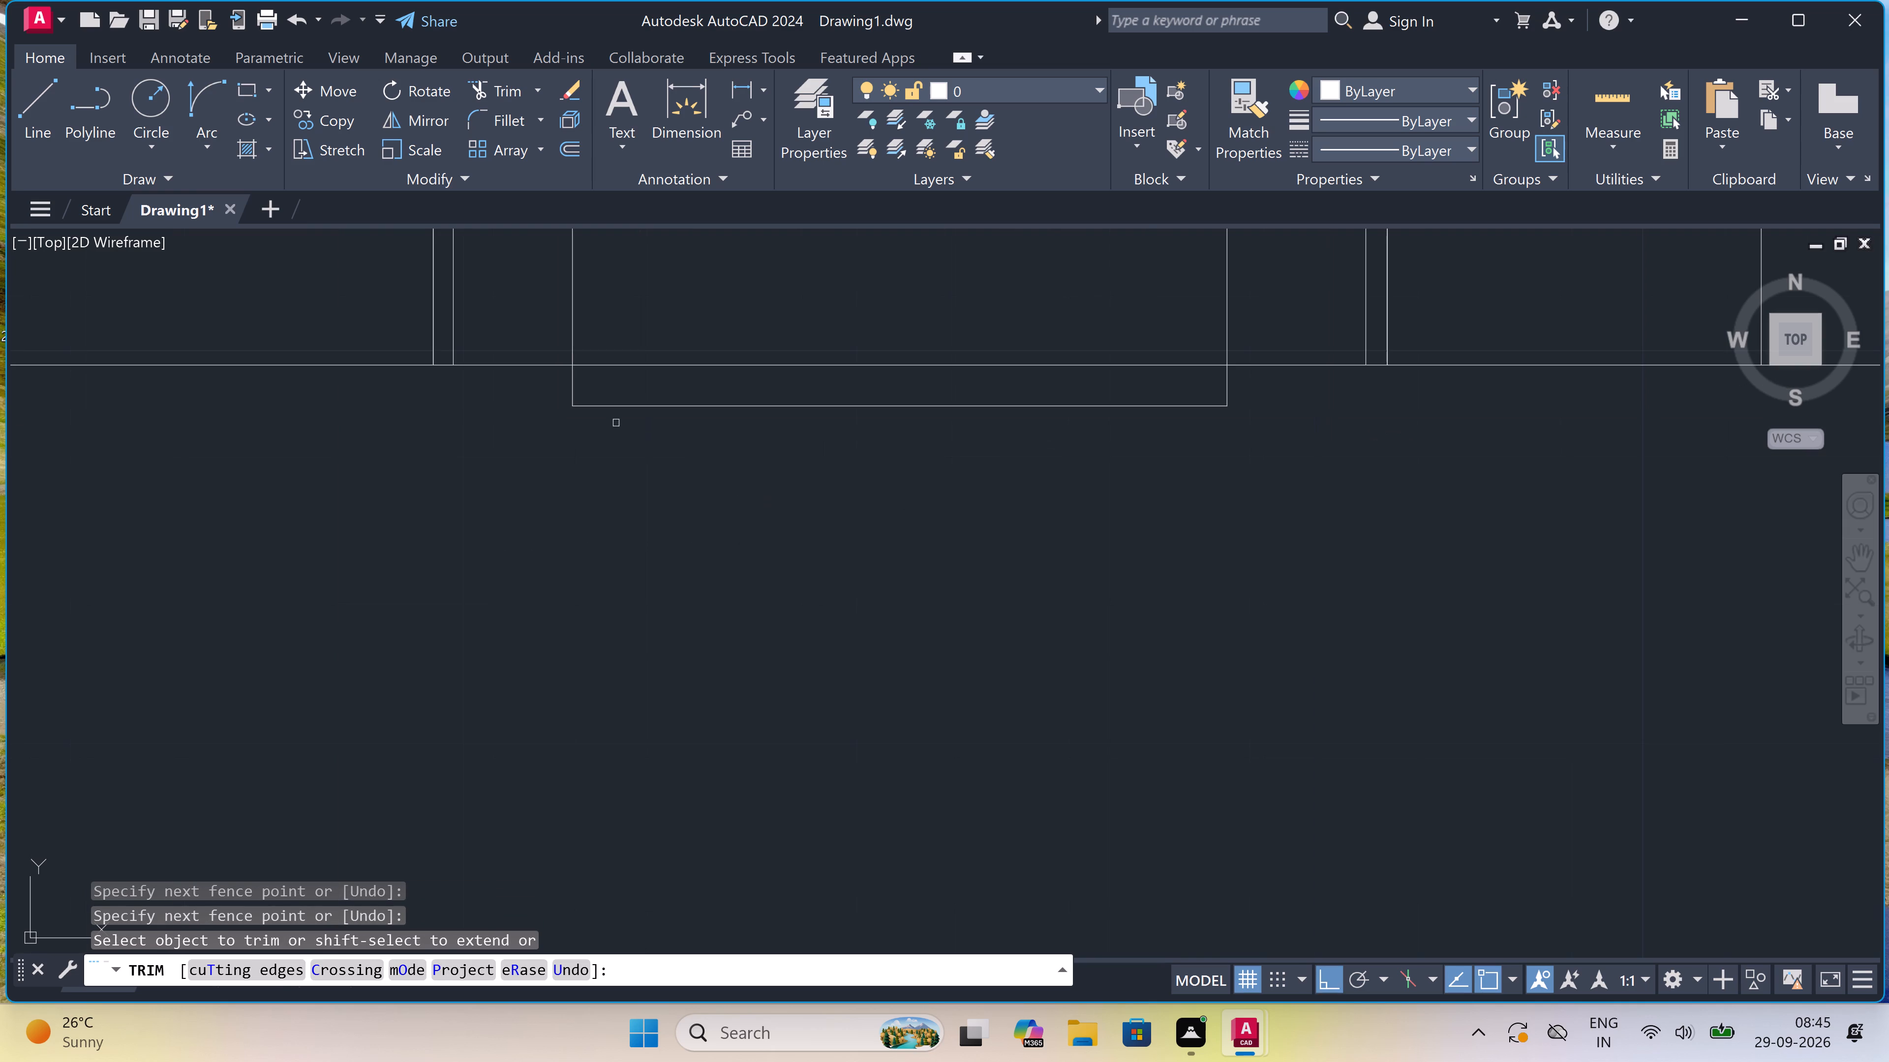
pyautogui.click(565, 393)
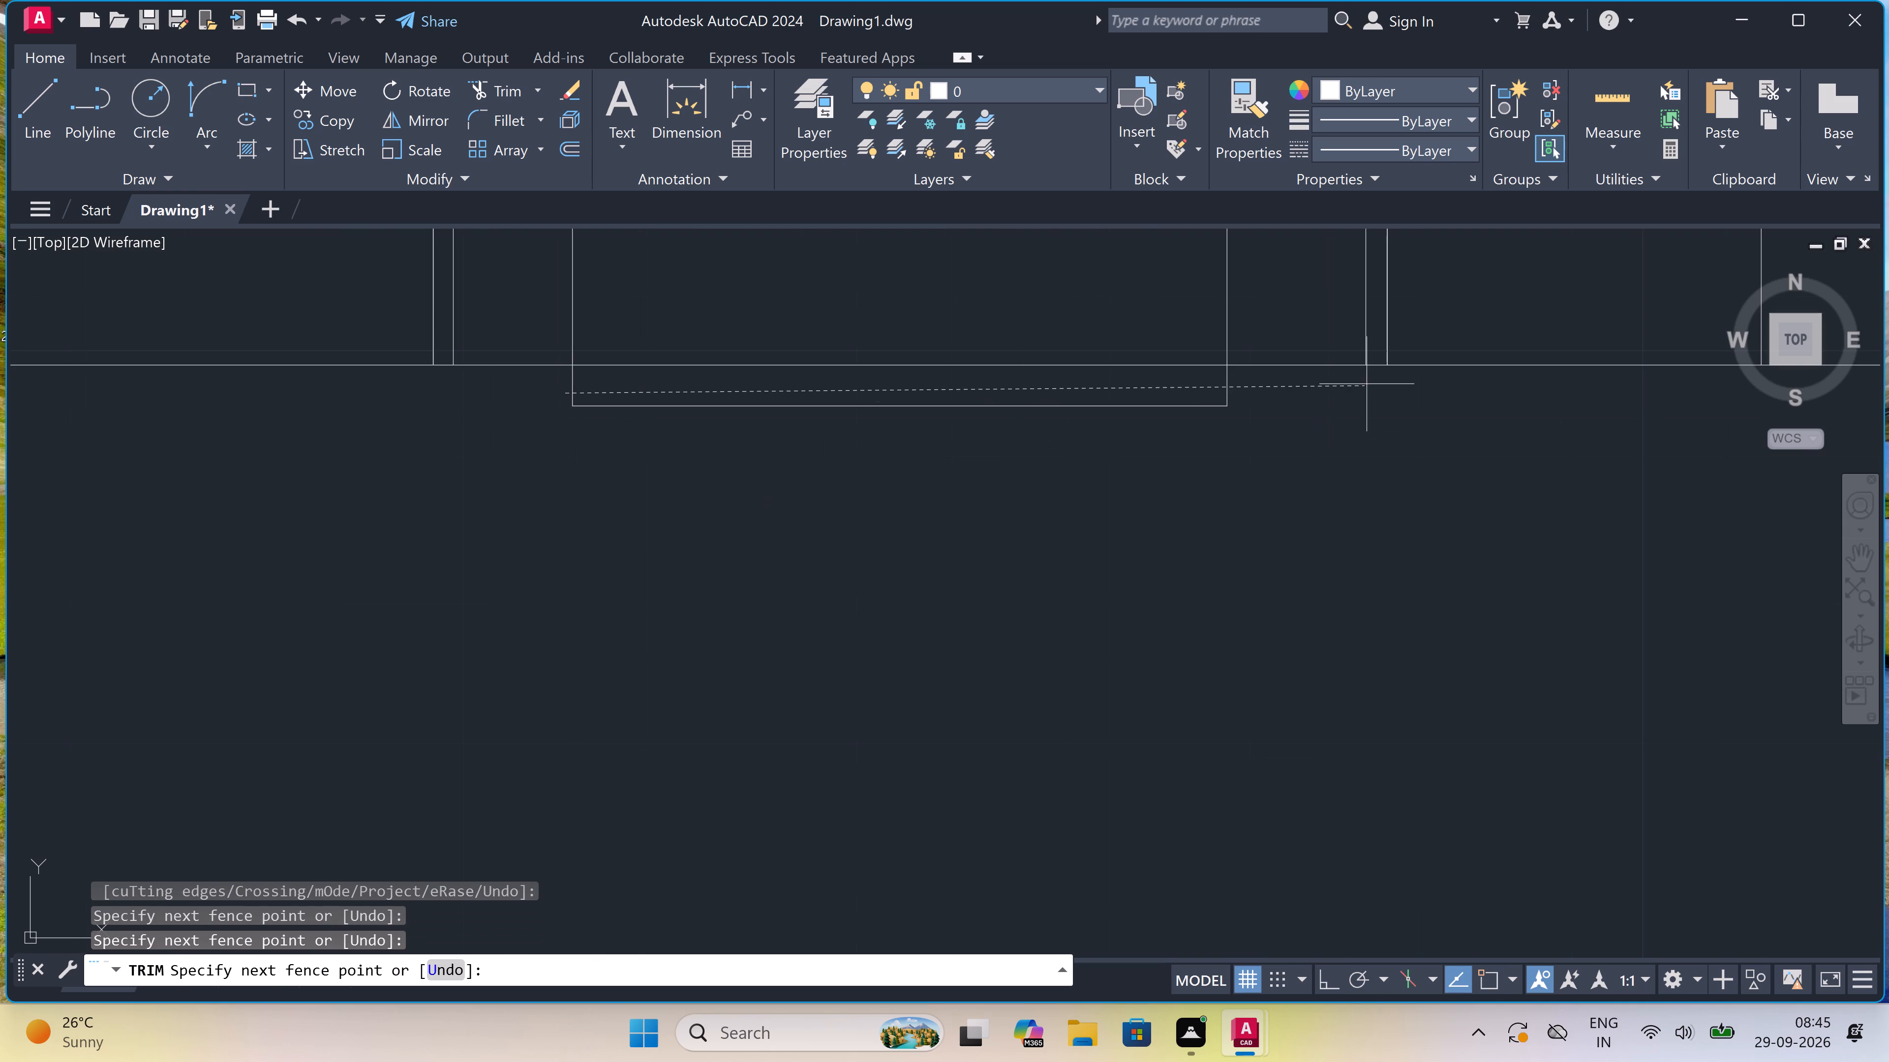
pyautogui.click(1371, 382)
pyautogui.click(1175, 376)
pyautogui.click(1020, 535)
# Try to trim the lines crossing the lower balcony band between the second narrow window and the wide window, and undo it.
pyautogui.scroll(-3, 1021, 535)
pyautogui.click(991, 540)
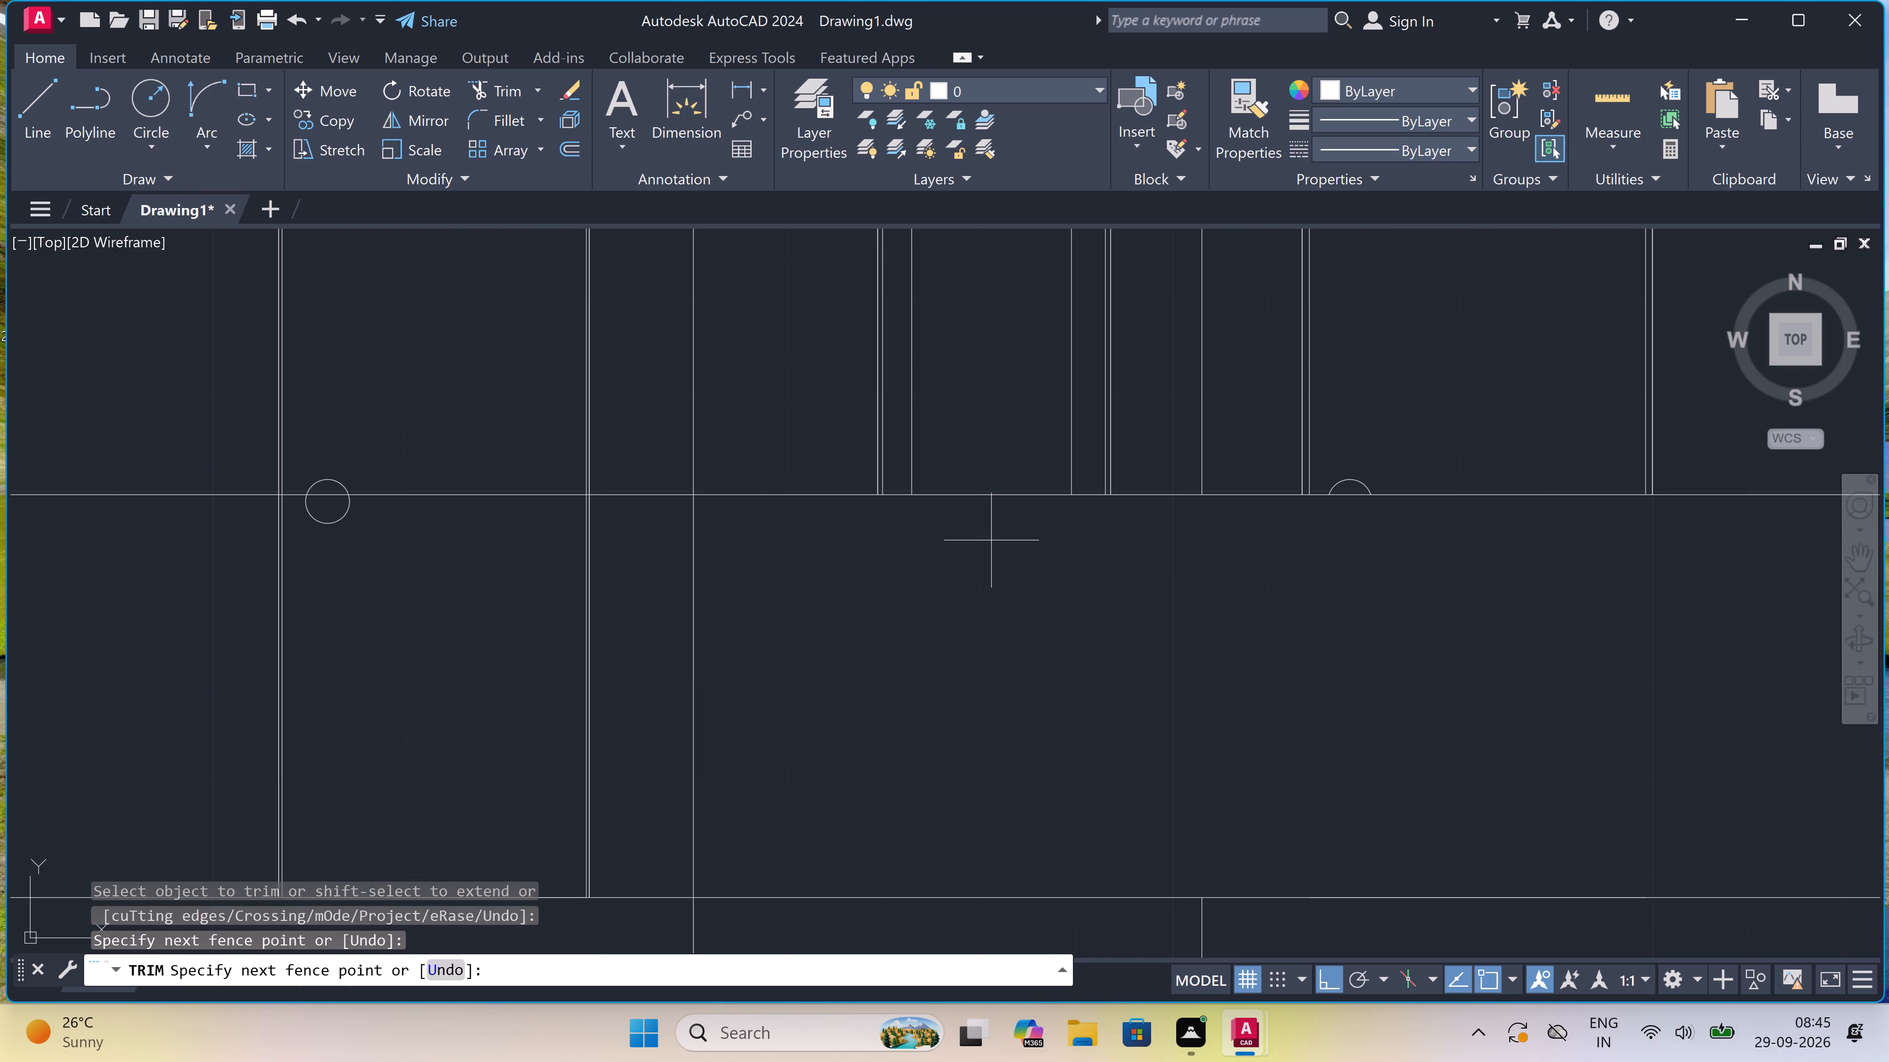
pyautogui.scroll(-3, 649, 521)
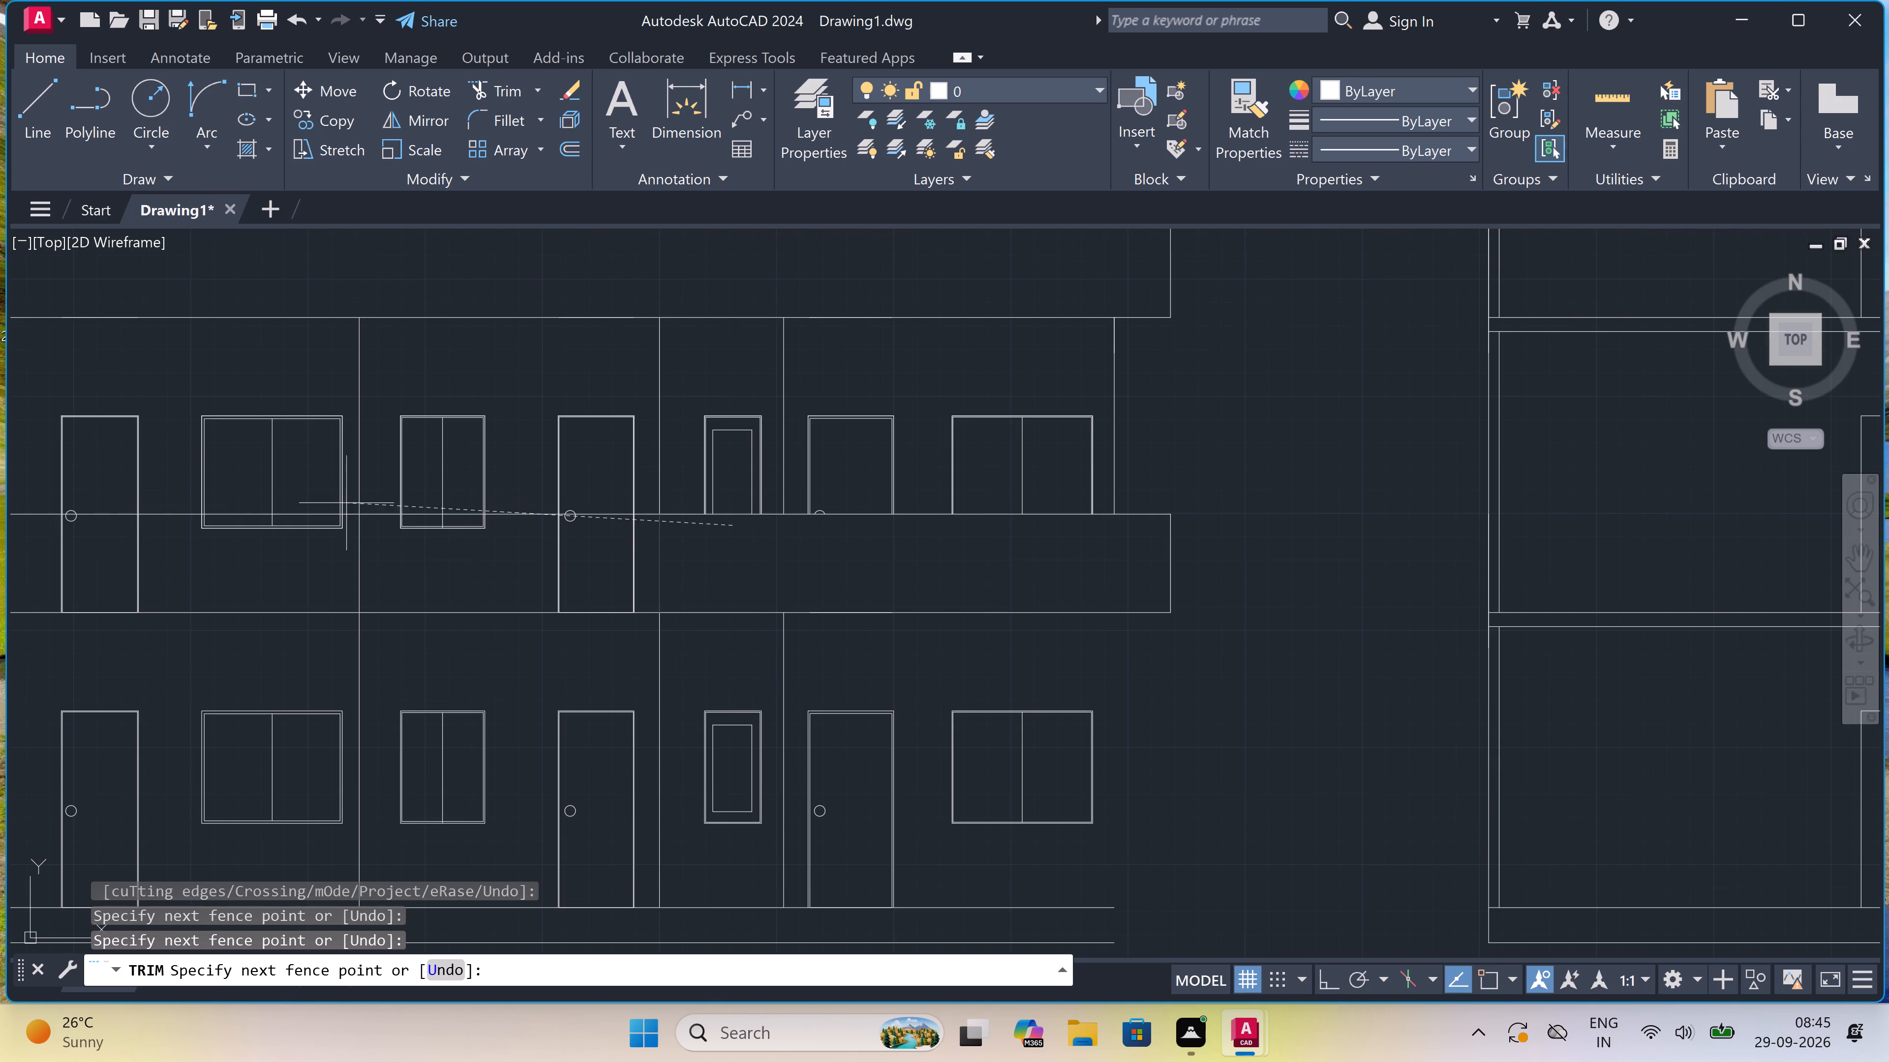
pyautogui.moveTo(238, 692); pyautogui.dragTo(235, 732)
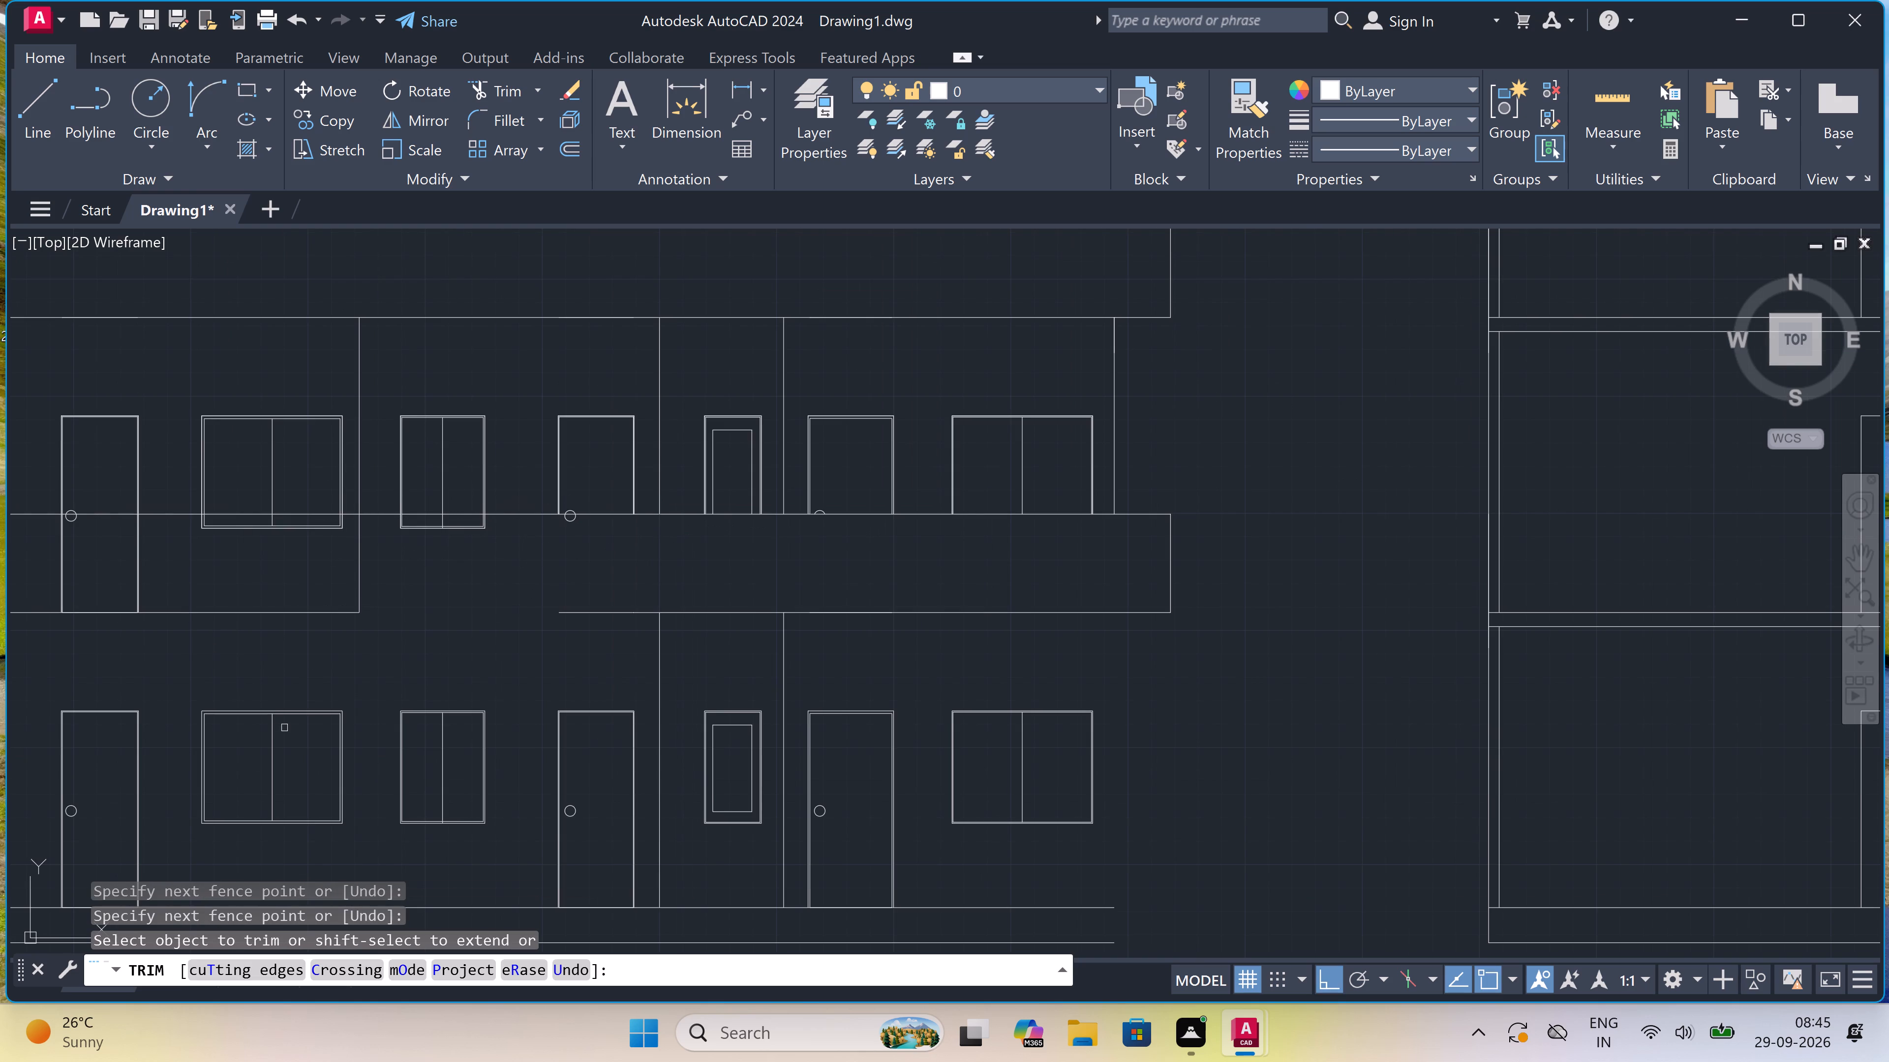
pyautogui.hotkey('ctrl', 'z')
# Trim the remaining inner wall lines and the first and second doors' lines where they cross the lower balcony band.
pyautogui.scroll(-8, 450, 705)
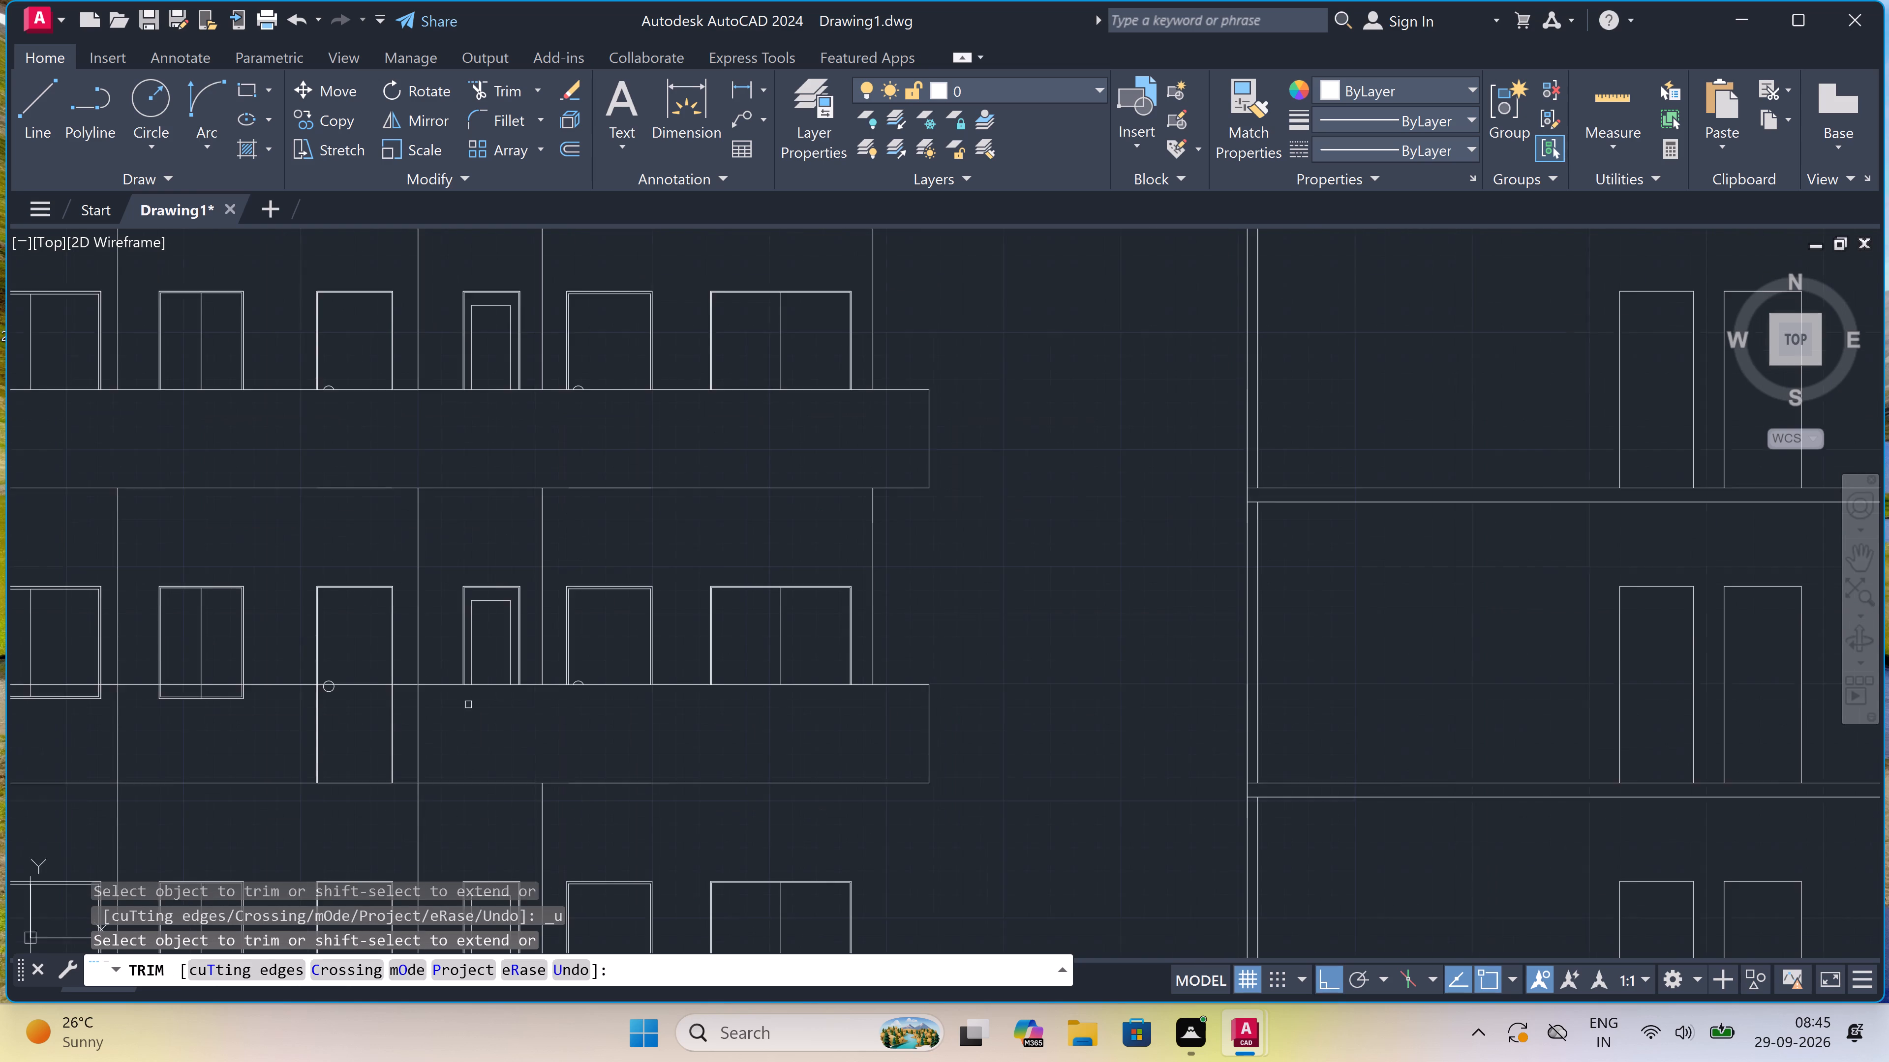
pyautogui.scroll(-1, 468, 705)
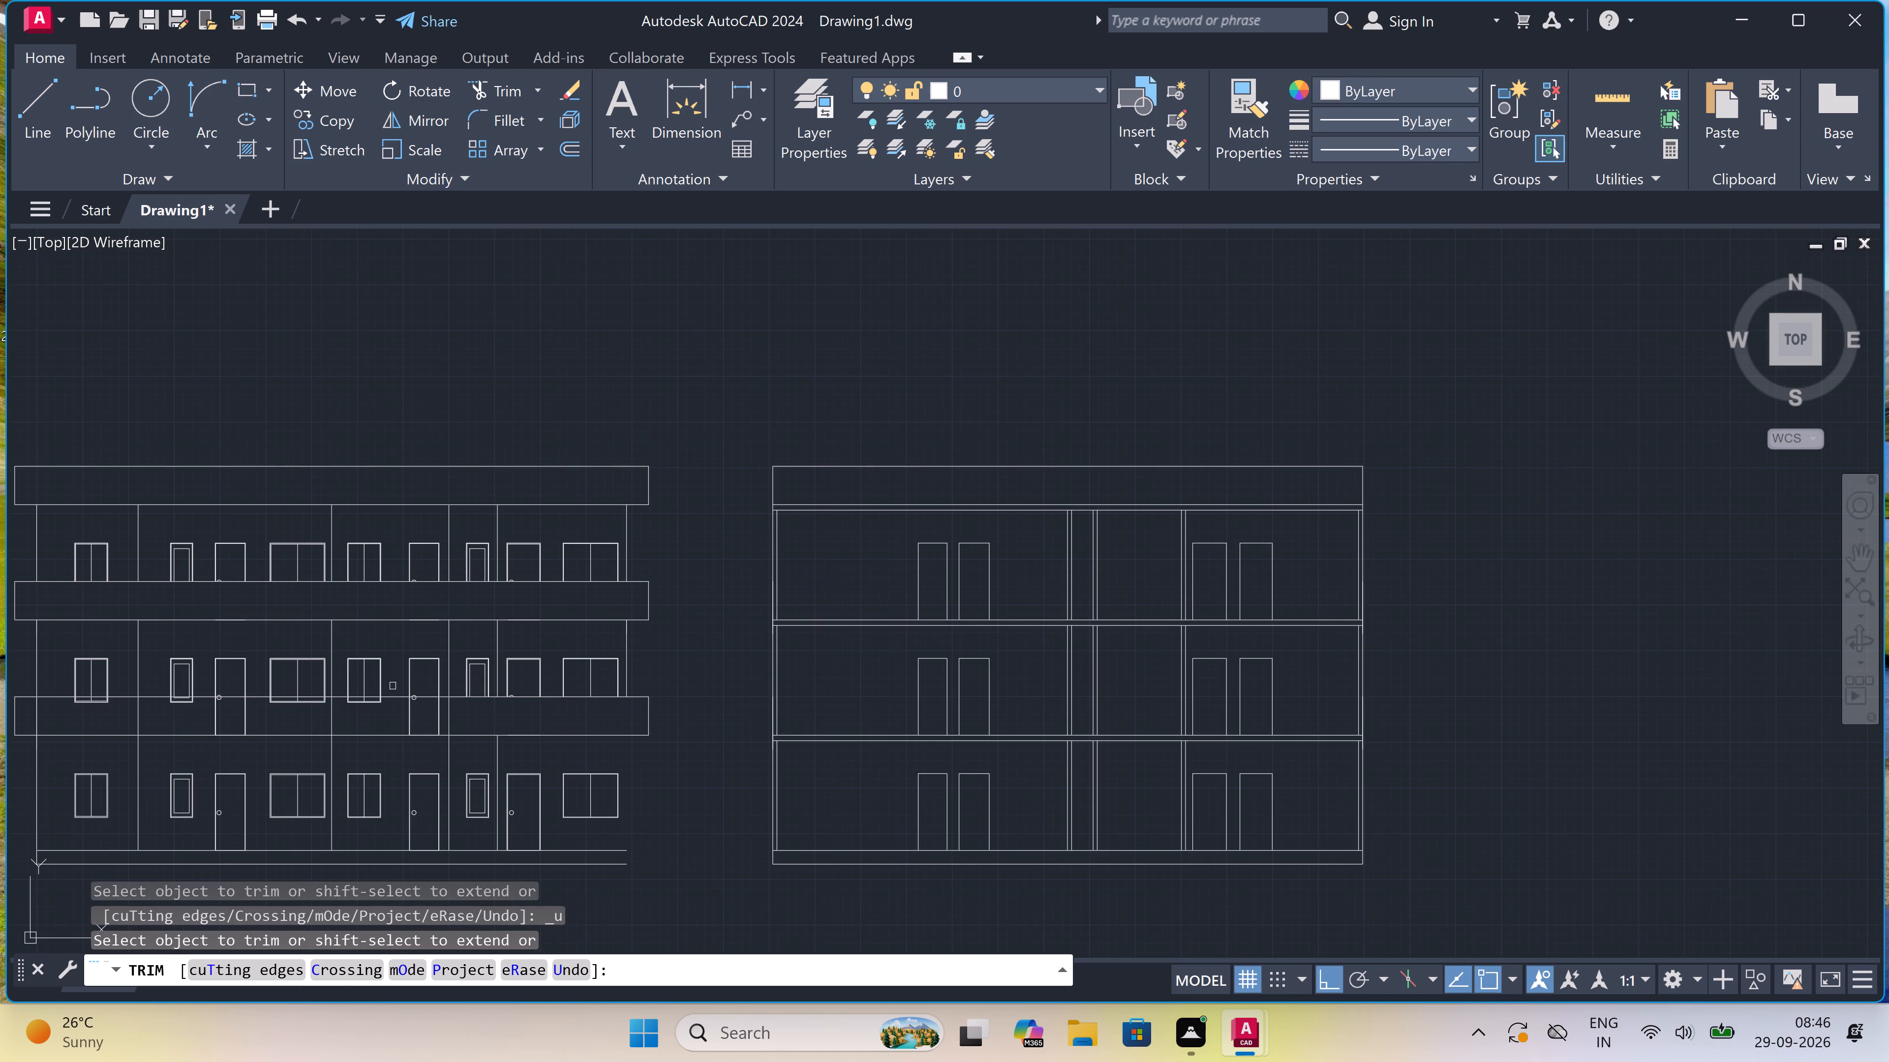
pyautogui.scroll(-3, 65, 443)
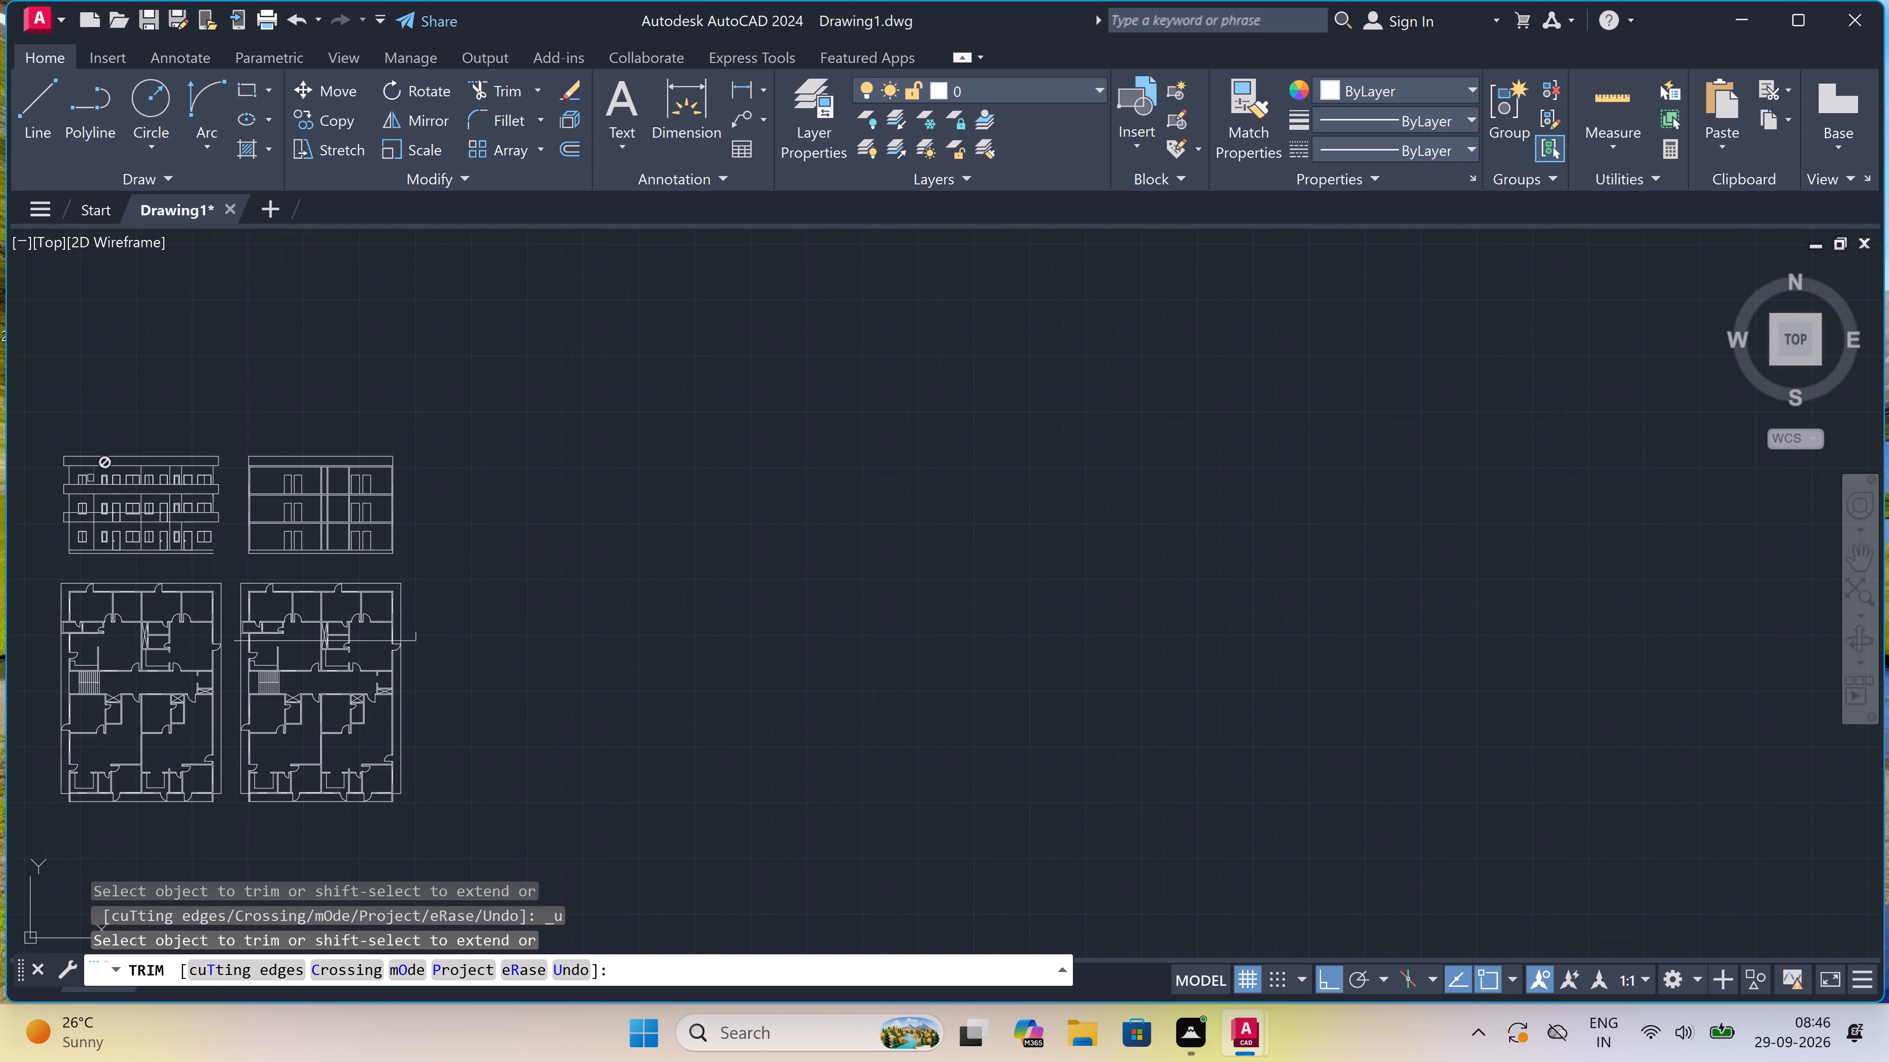
pyautogui.scroll(5, 17, 515)
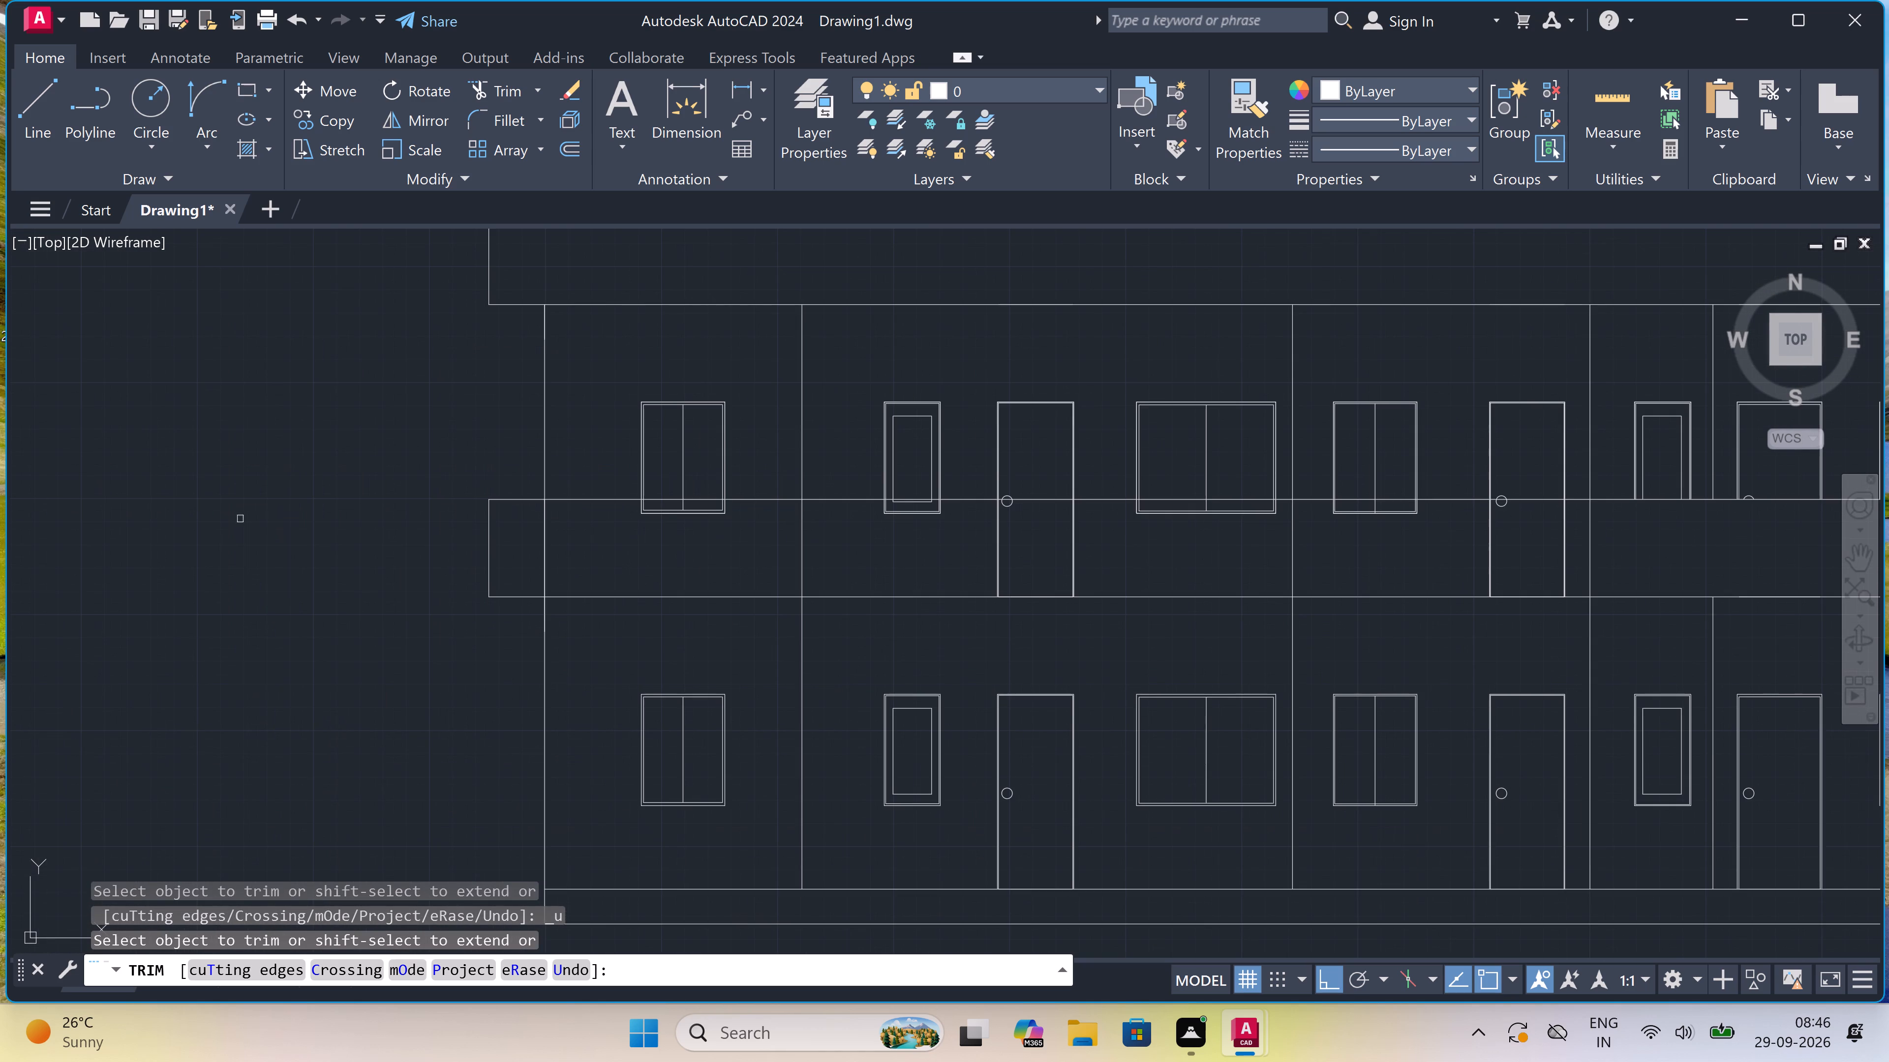
pyautogui.scroll(-2, 582, 518)
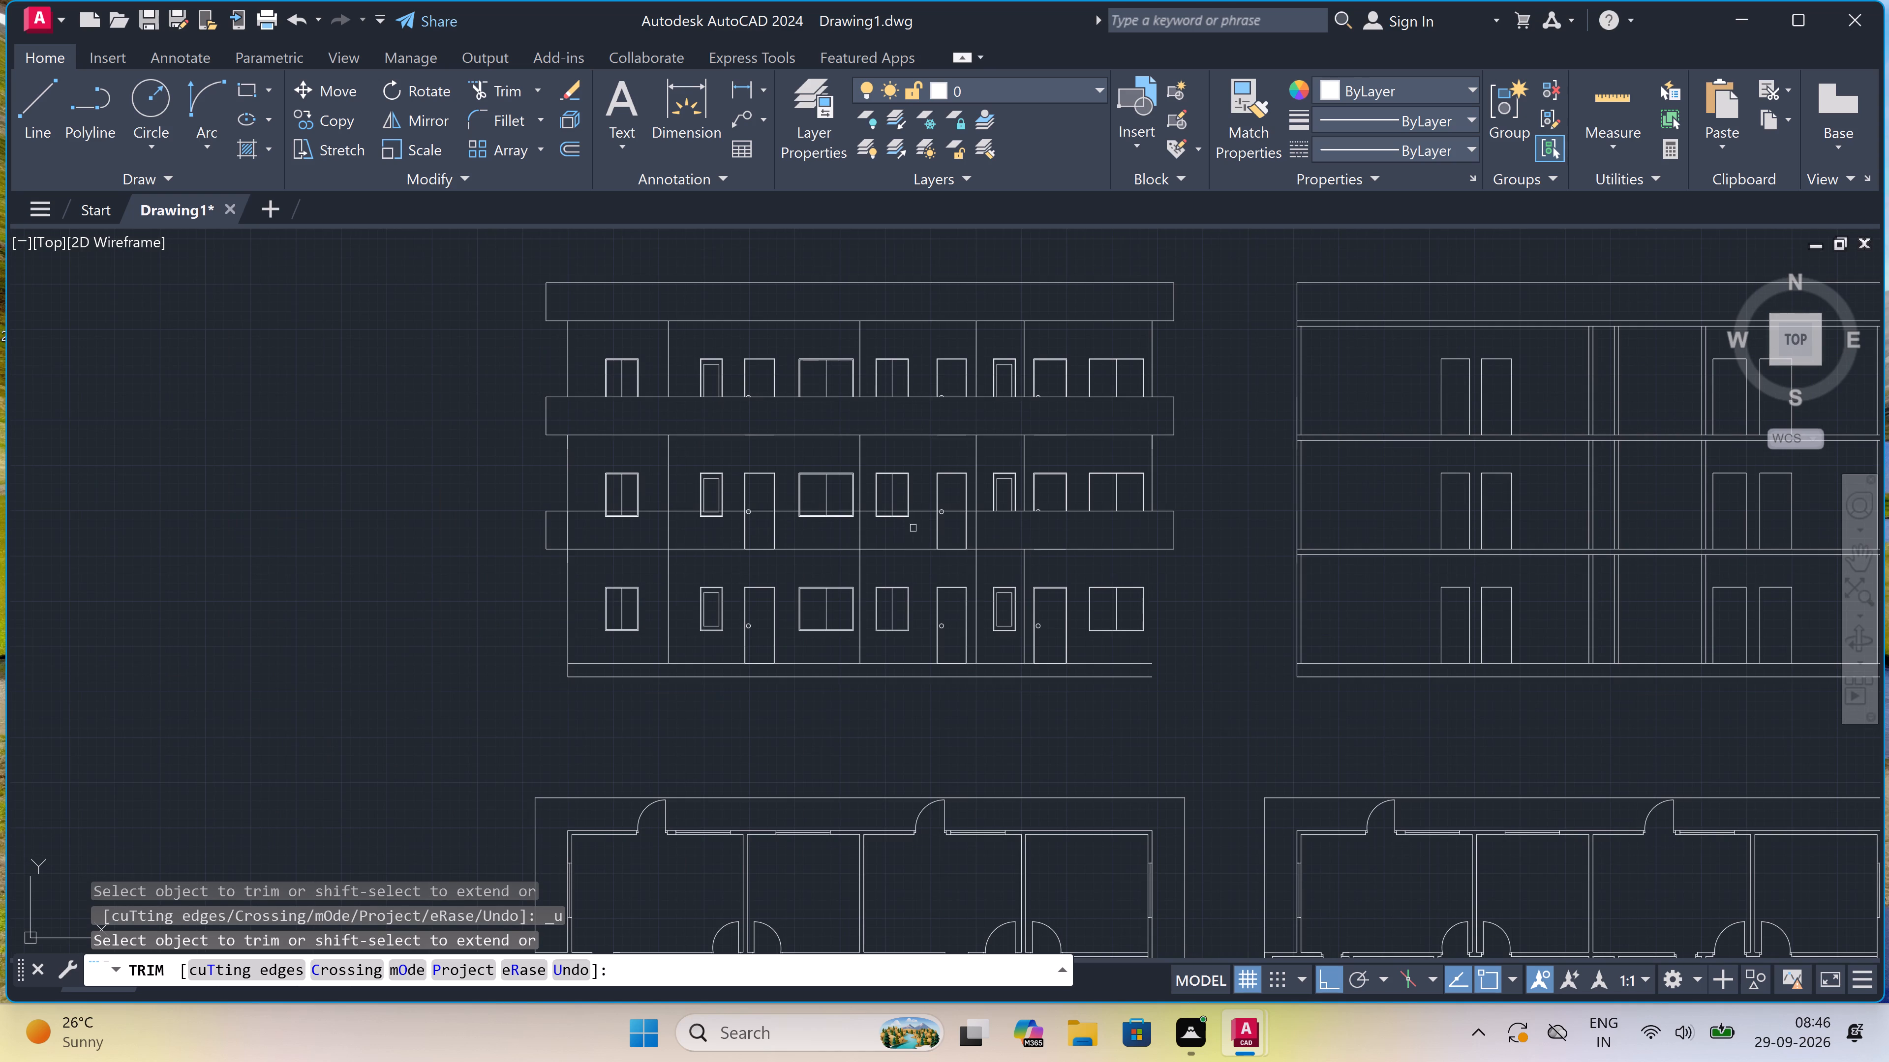
pyautogui.scroll(2, 985, 528)
pyautogui.click(982, 523)
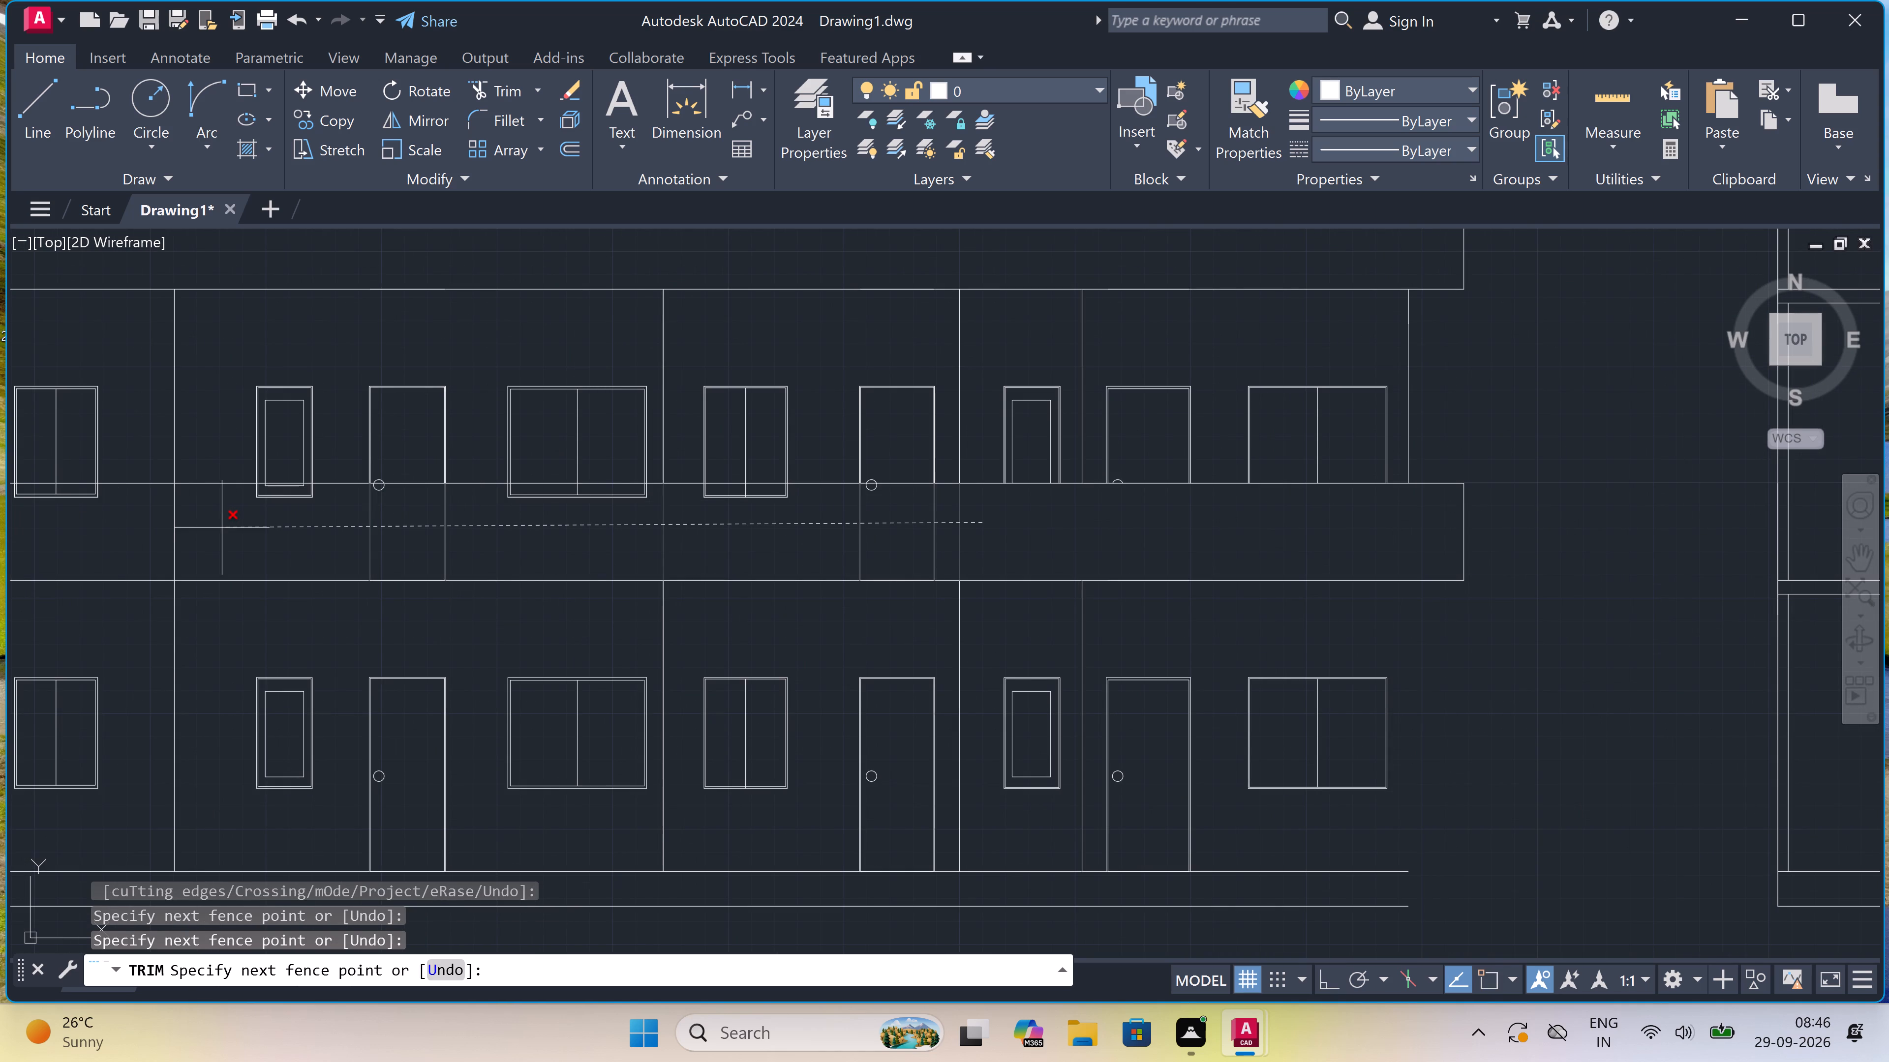
pyautogui.click(97, 532)
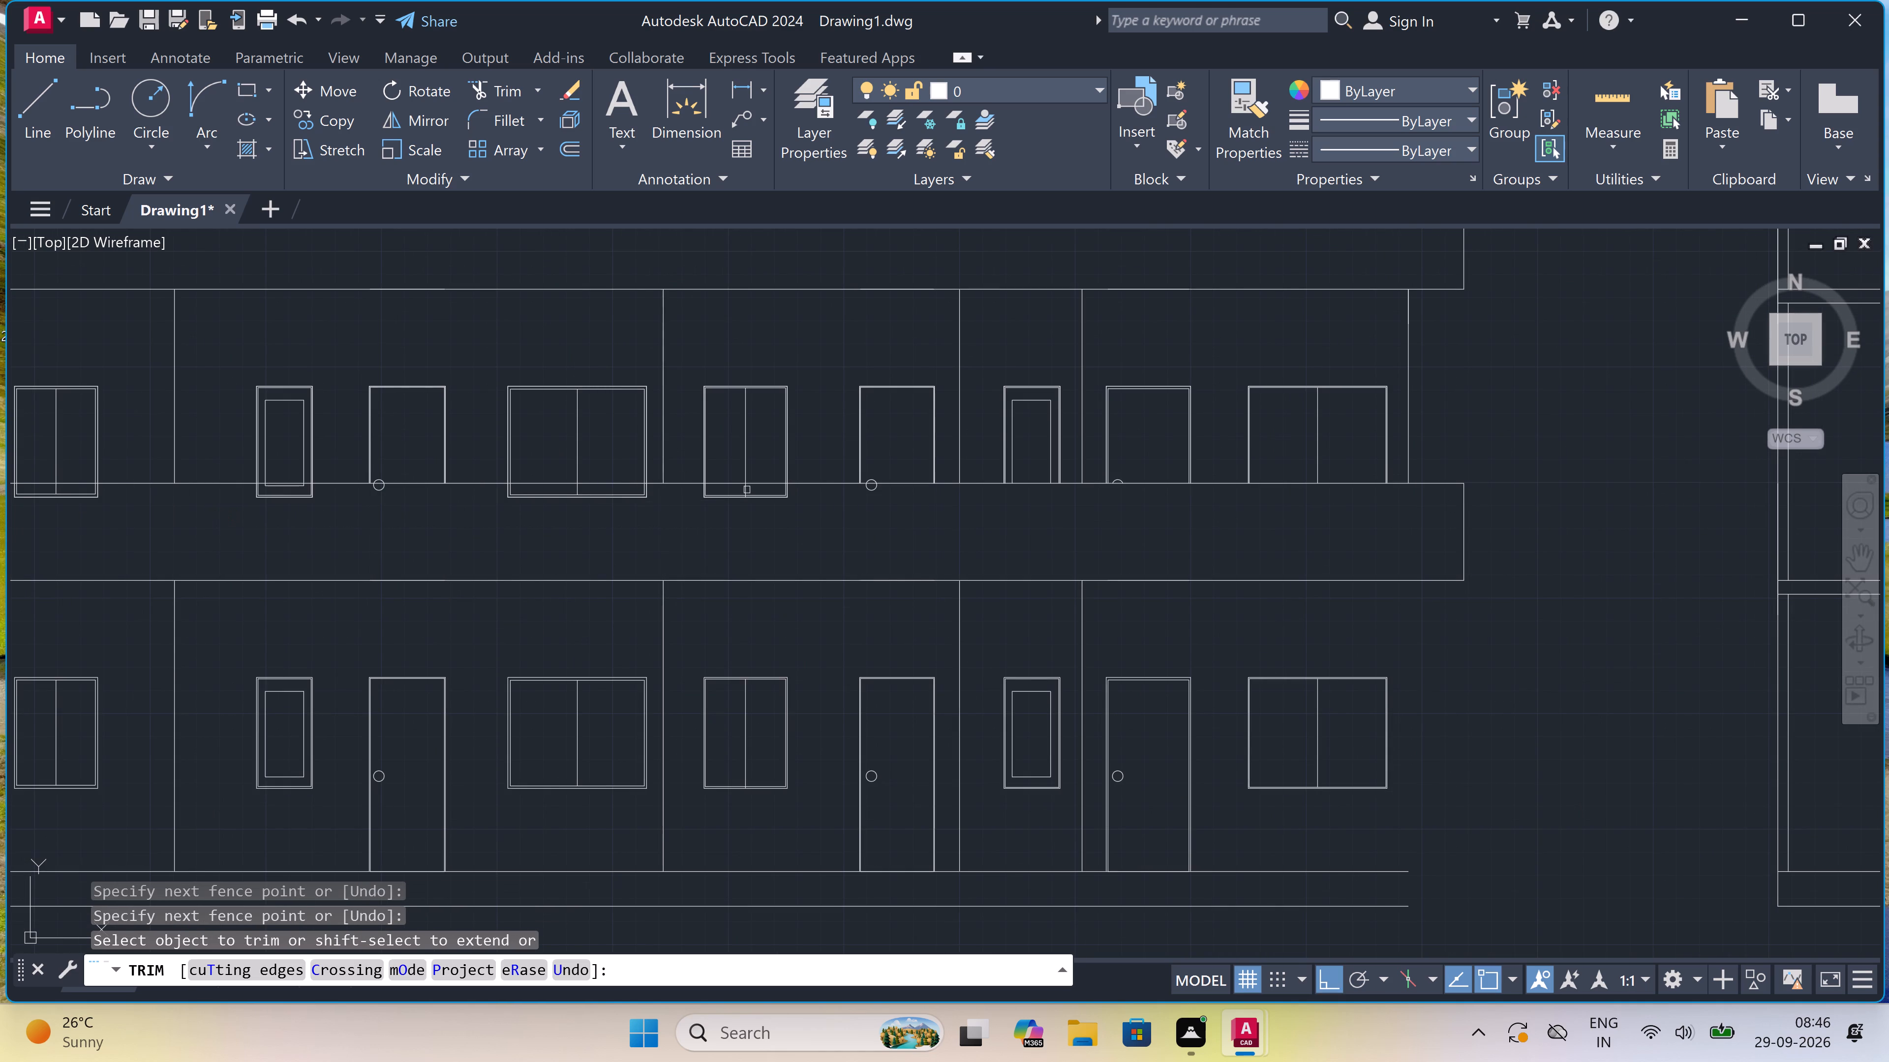
# Trim the part of the middle storey's second door knob below the lower band's upper edge.
pyautogui.scroll(3, 874, 508)
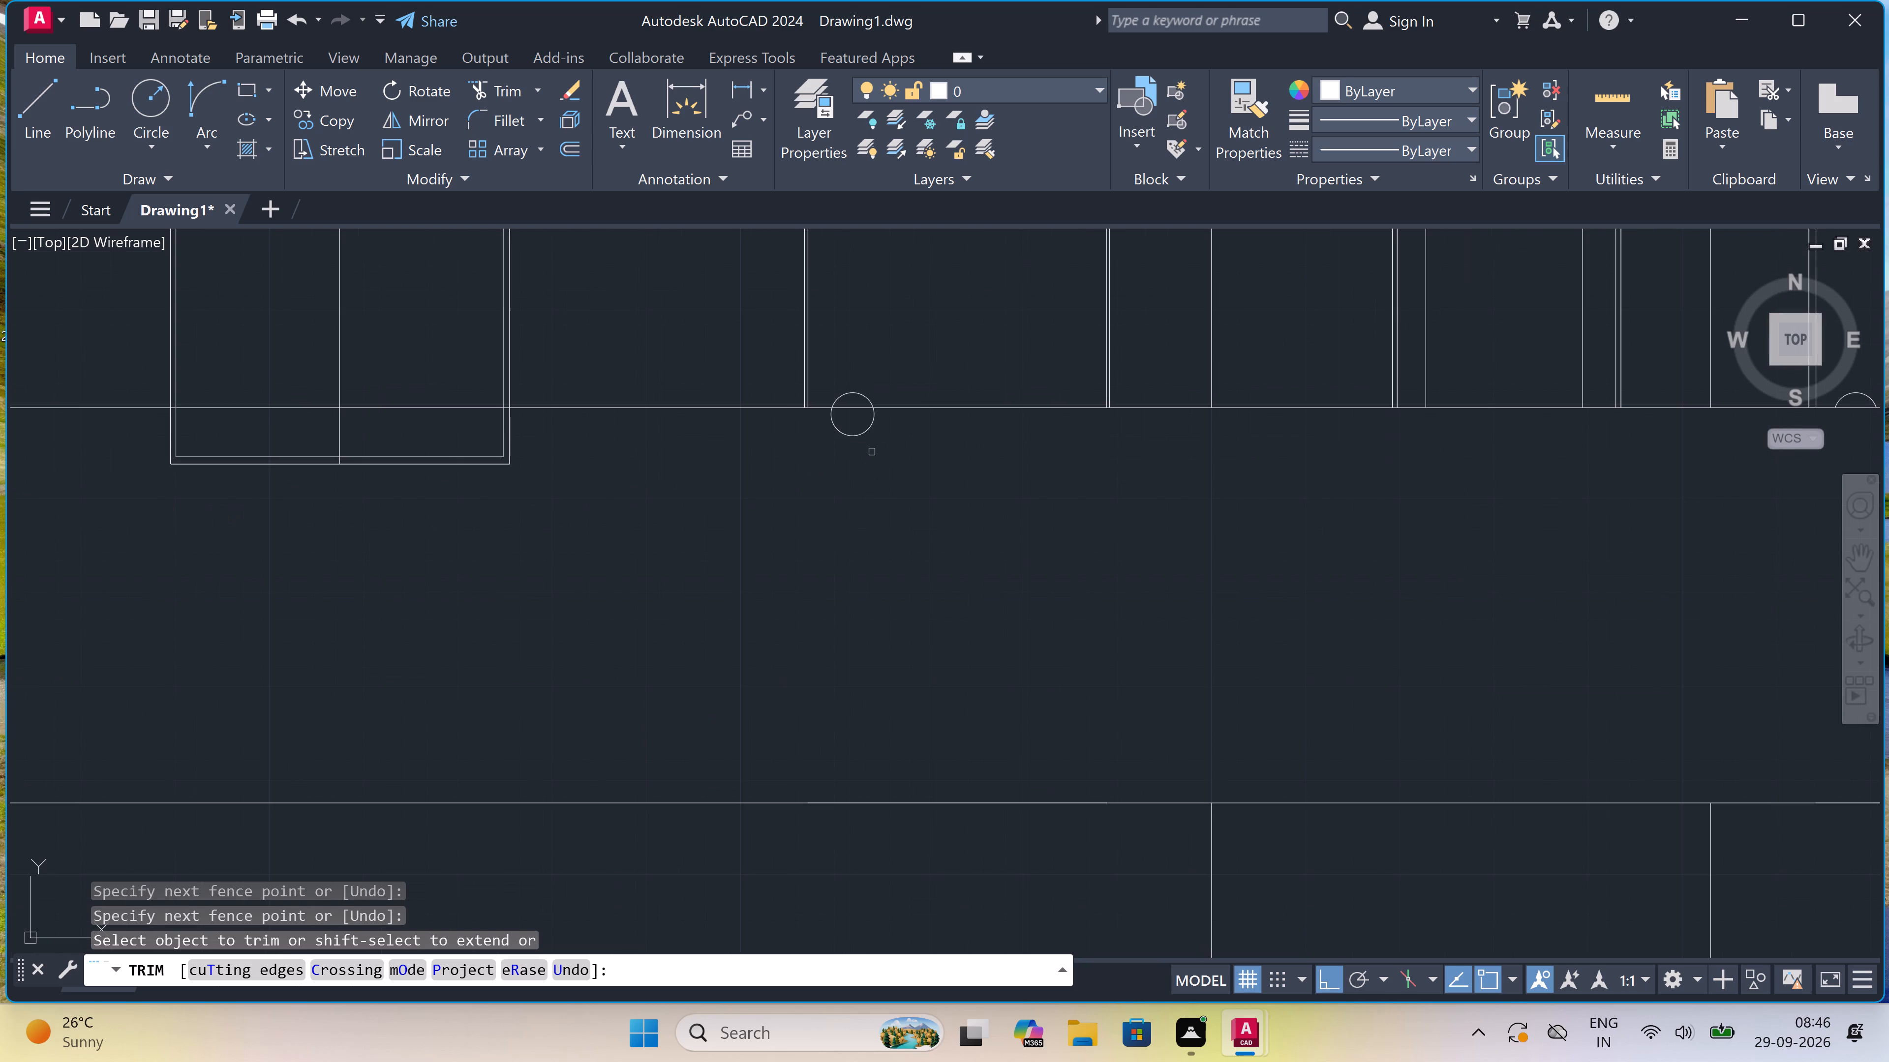
pyautogui.scroll(1, 872, 423)
pyautogui.click(872, 423)
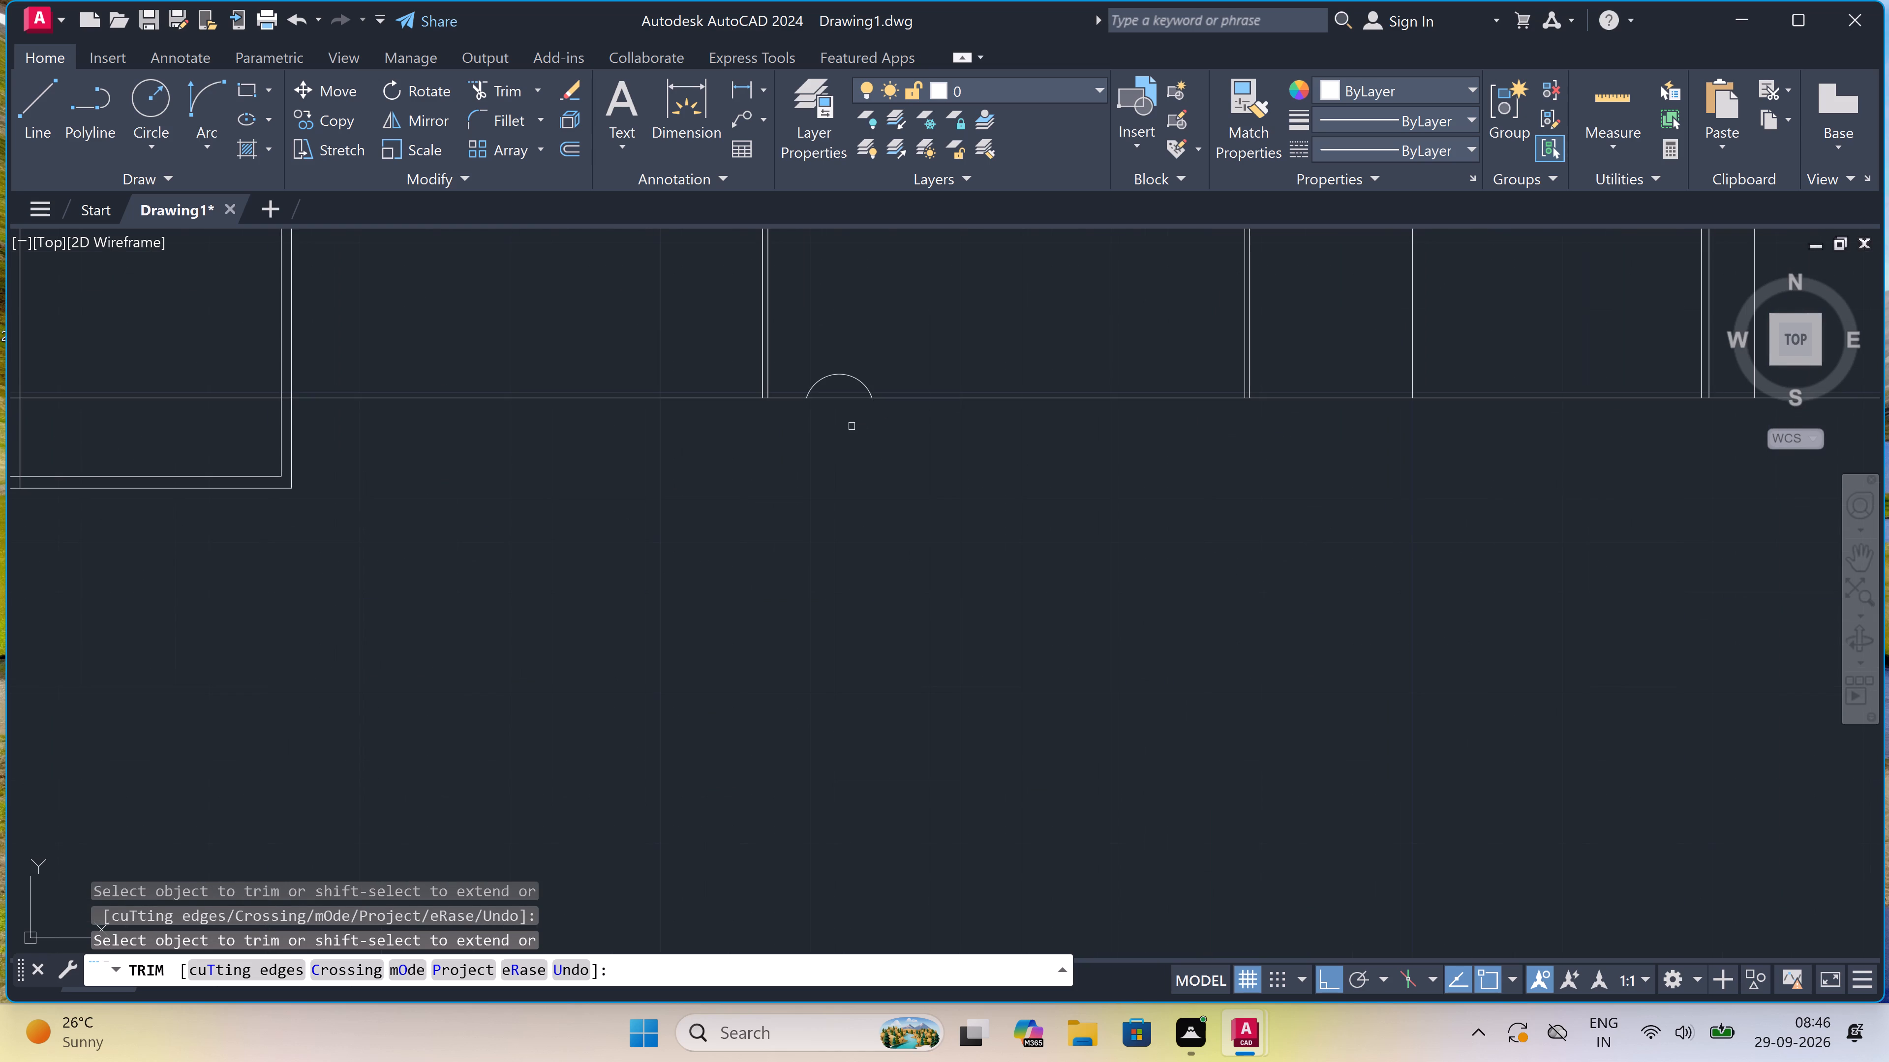
# Trim the two-pane window beside the middle storey's second door below the band's upper edge, removing its leftover sill and mullion pieces.
pyautogui.scroll(-2, 667, 463)
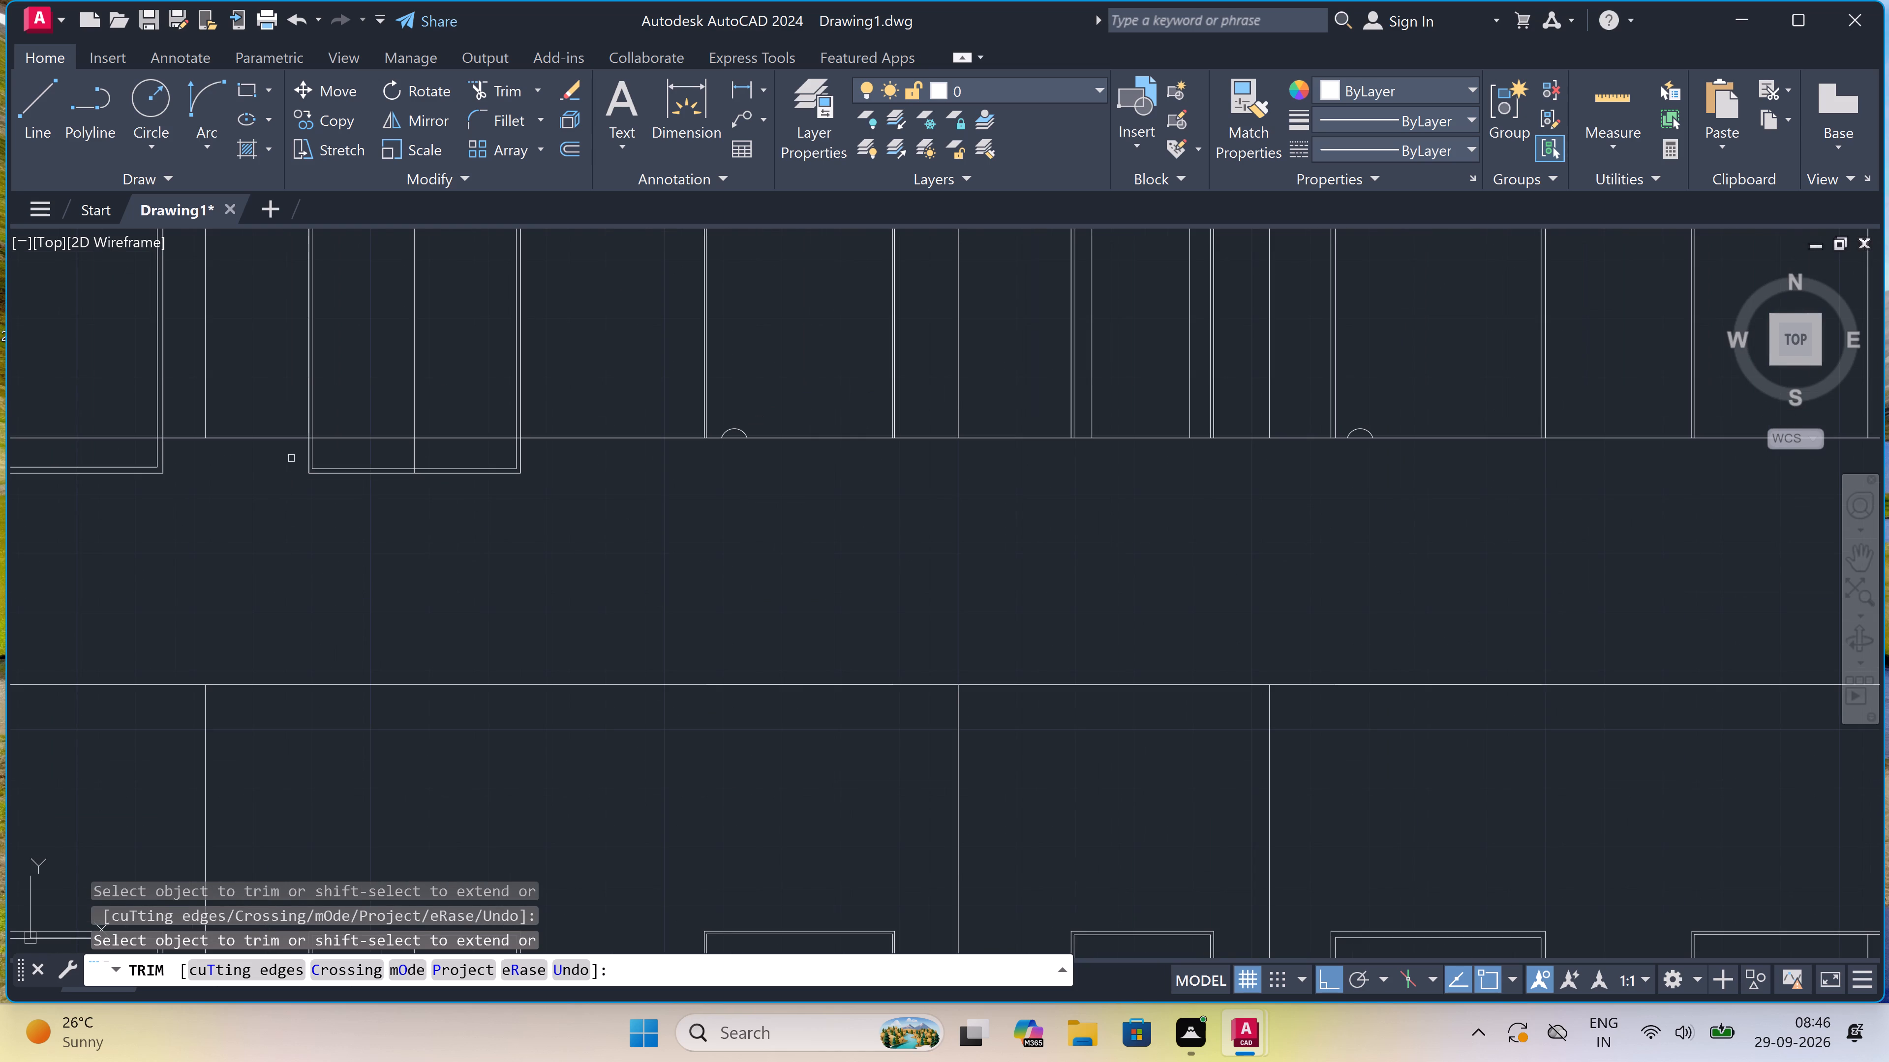
pyautogui.click(228, 460)
pyautogui.click(651, 443)
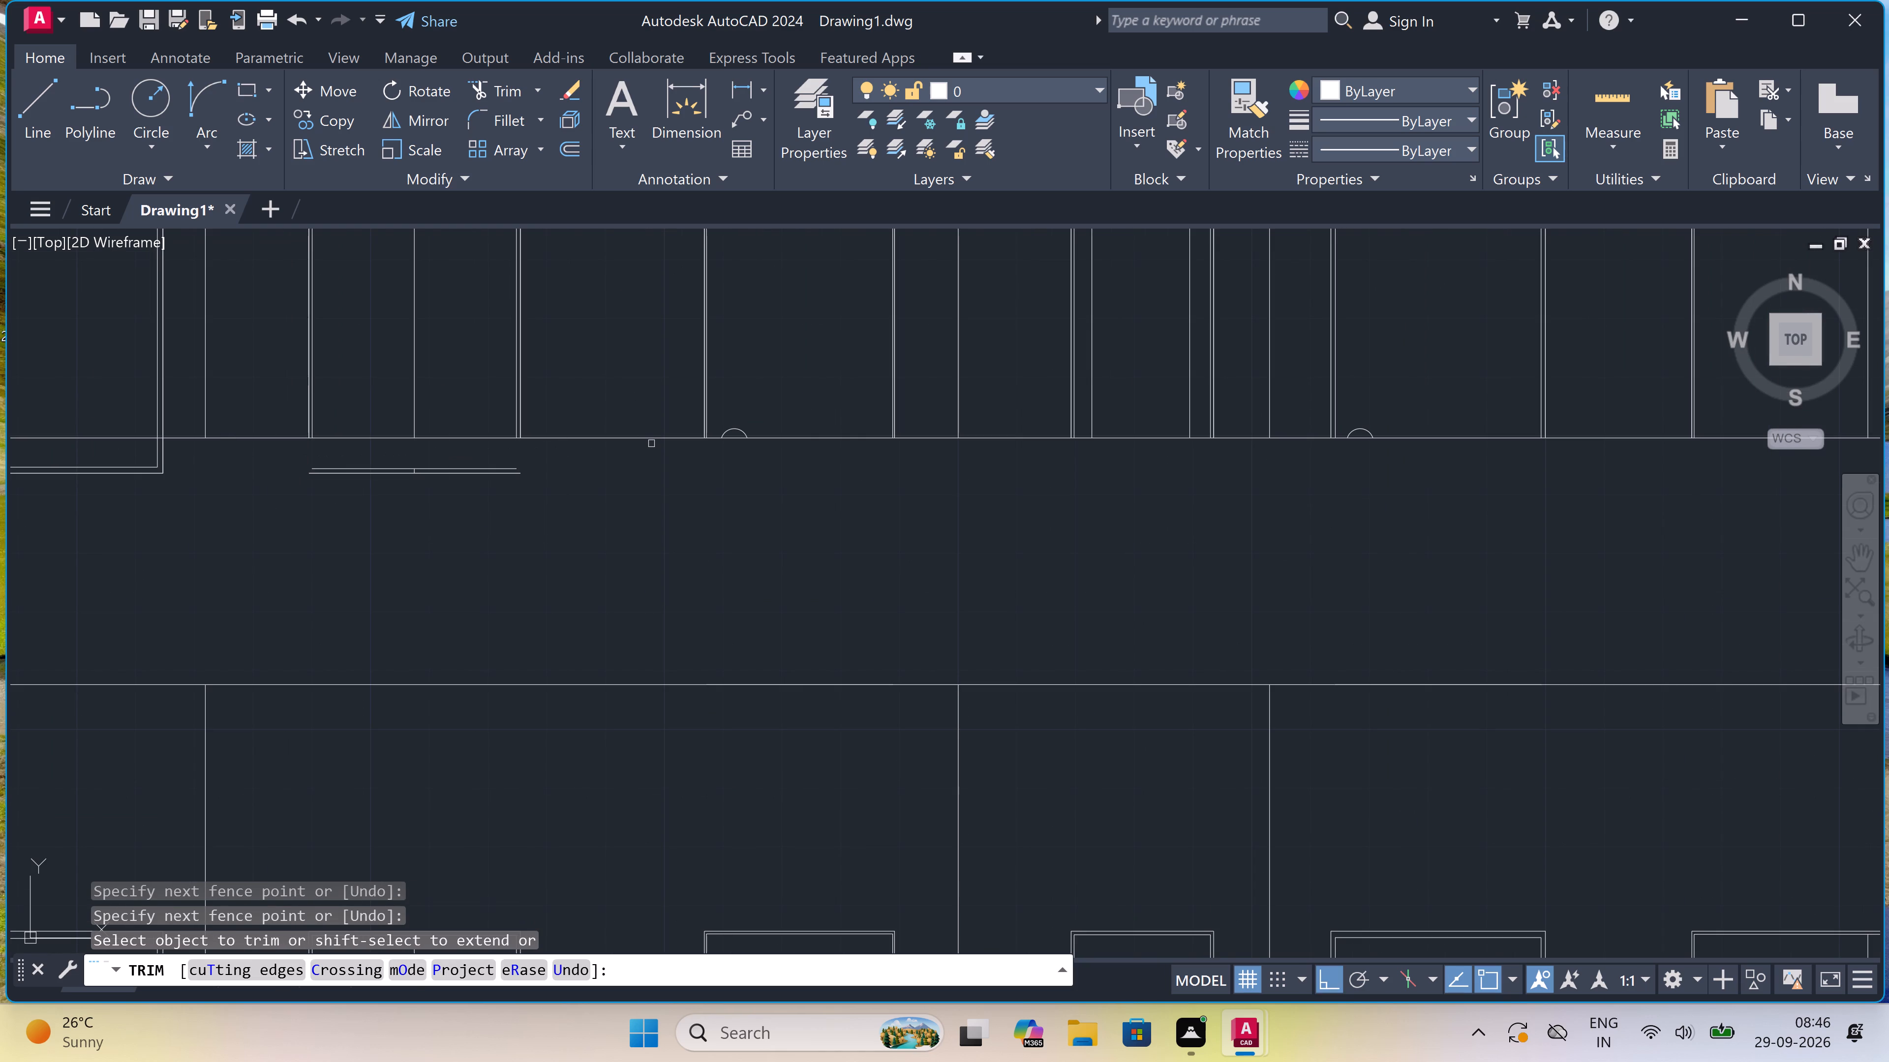
pyautogui.click(437, 466)
pyautogui.click(433, 466)
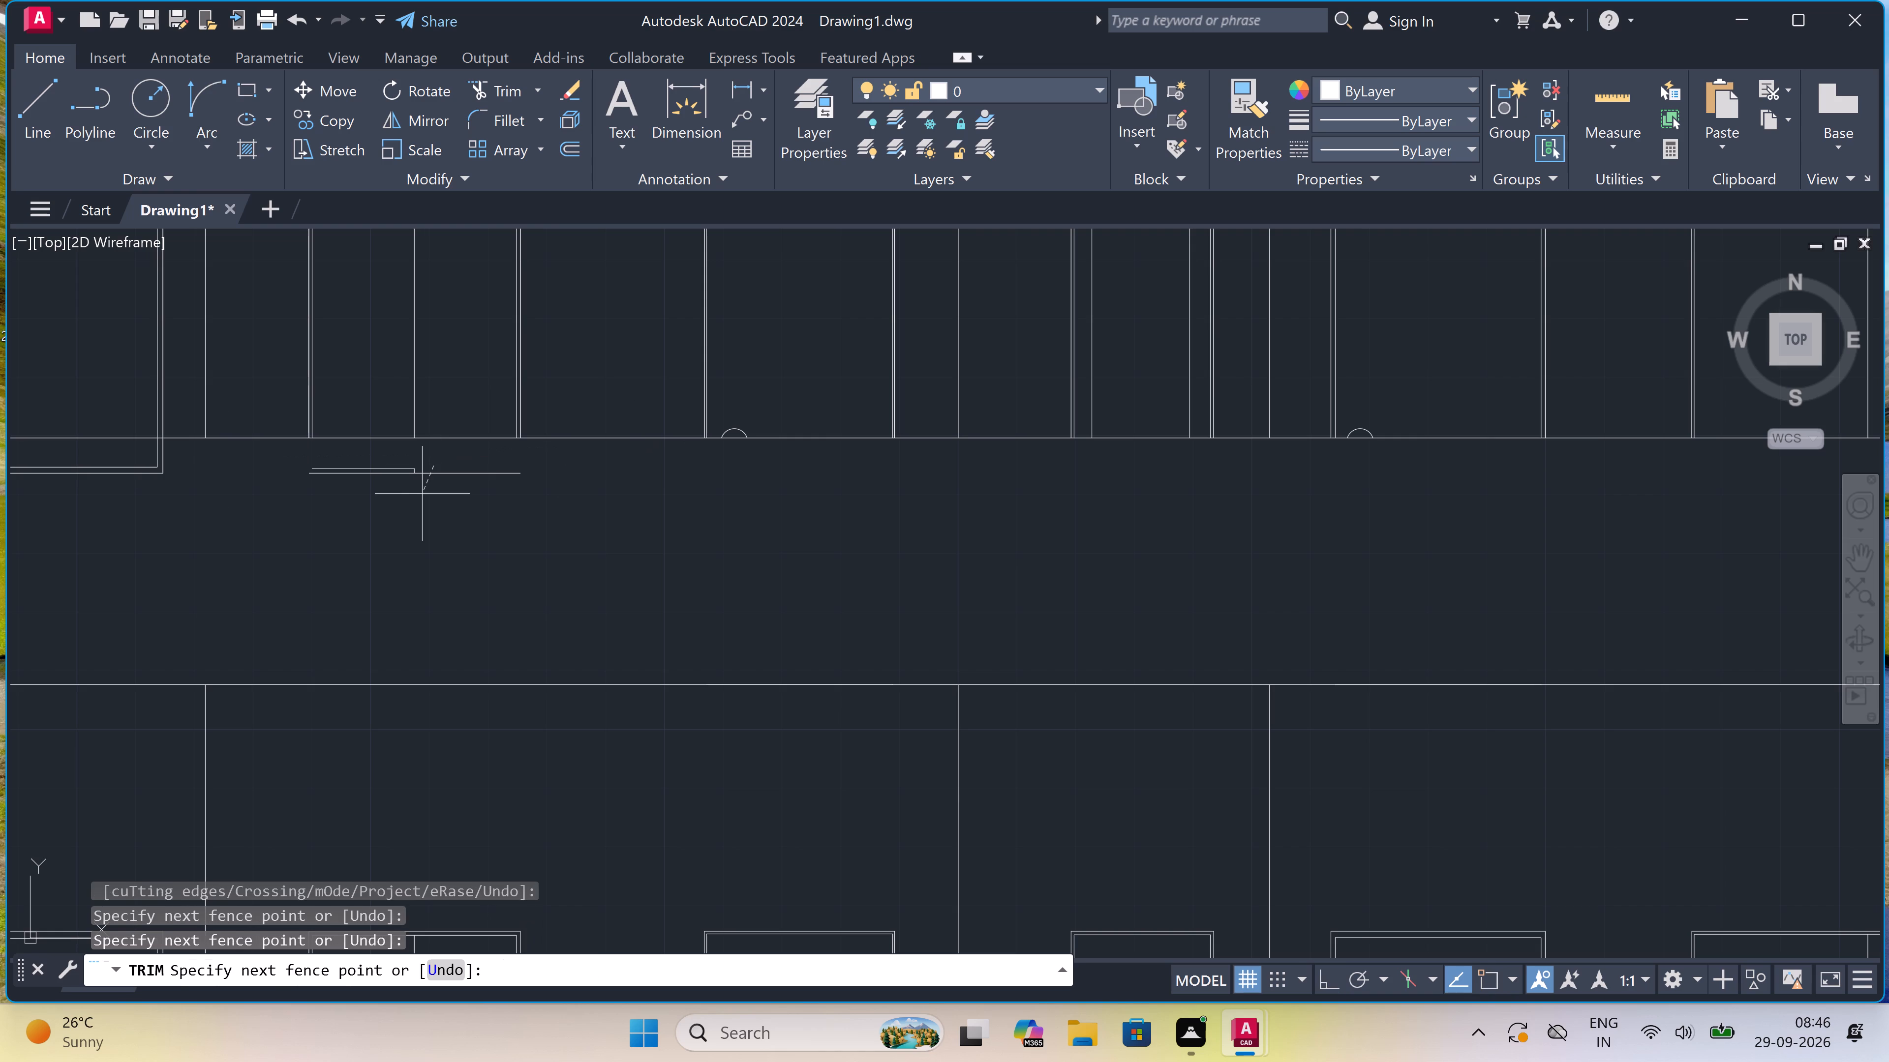
pyautogui.click(422, 496)
pyautogui.moveTo(363, 459); pyautogui.dragTo(361, 465)
pyautogui.click(360, 501)
pyautogui.scroll(3, 385, 468)
pyautogui.click(385, 469)
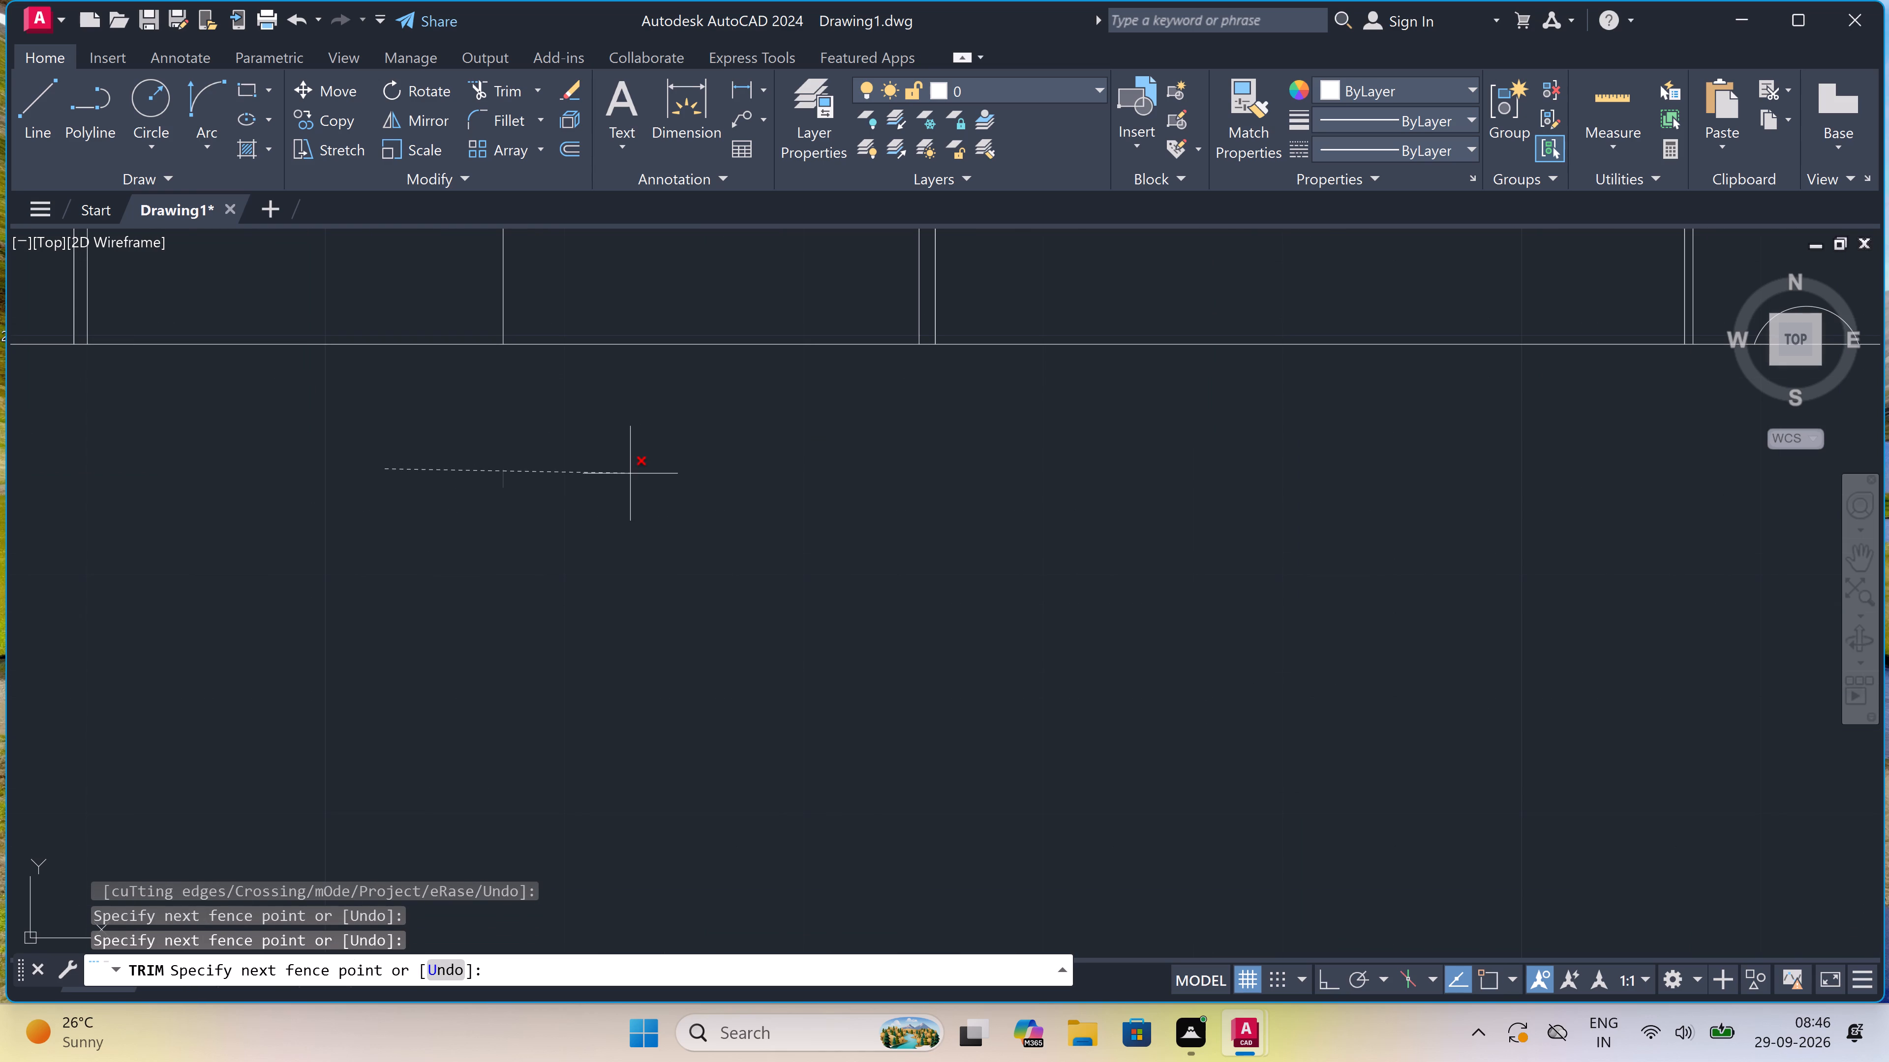
pyautogui.click(630, 473)
# Trim the middle storey's first wide window below the lower band's upper edge and remove its leftover sill lines.
pyautogui.scroll(-7, 629, 474)
pyautogui.scroll(3, 571, 468)
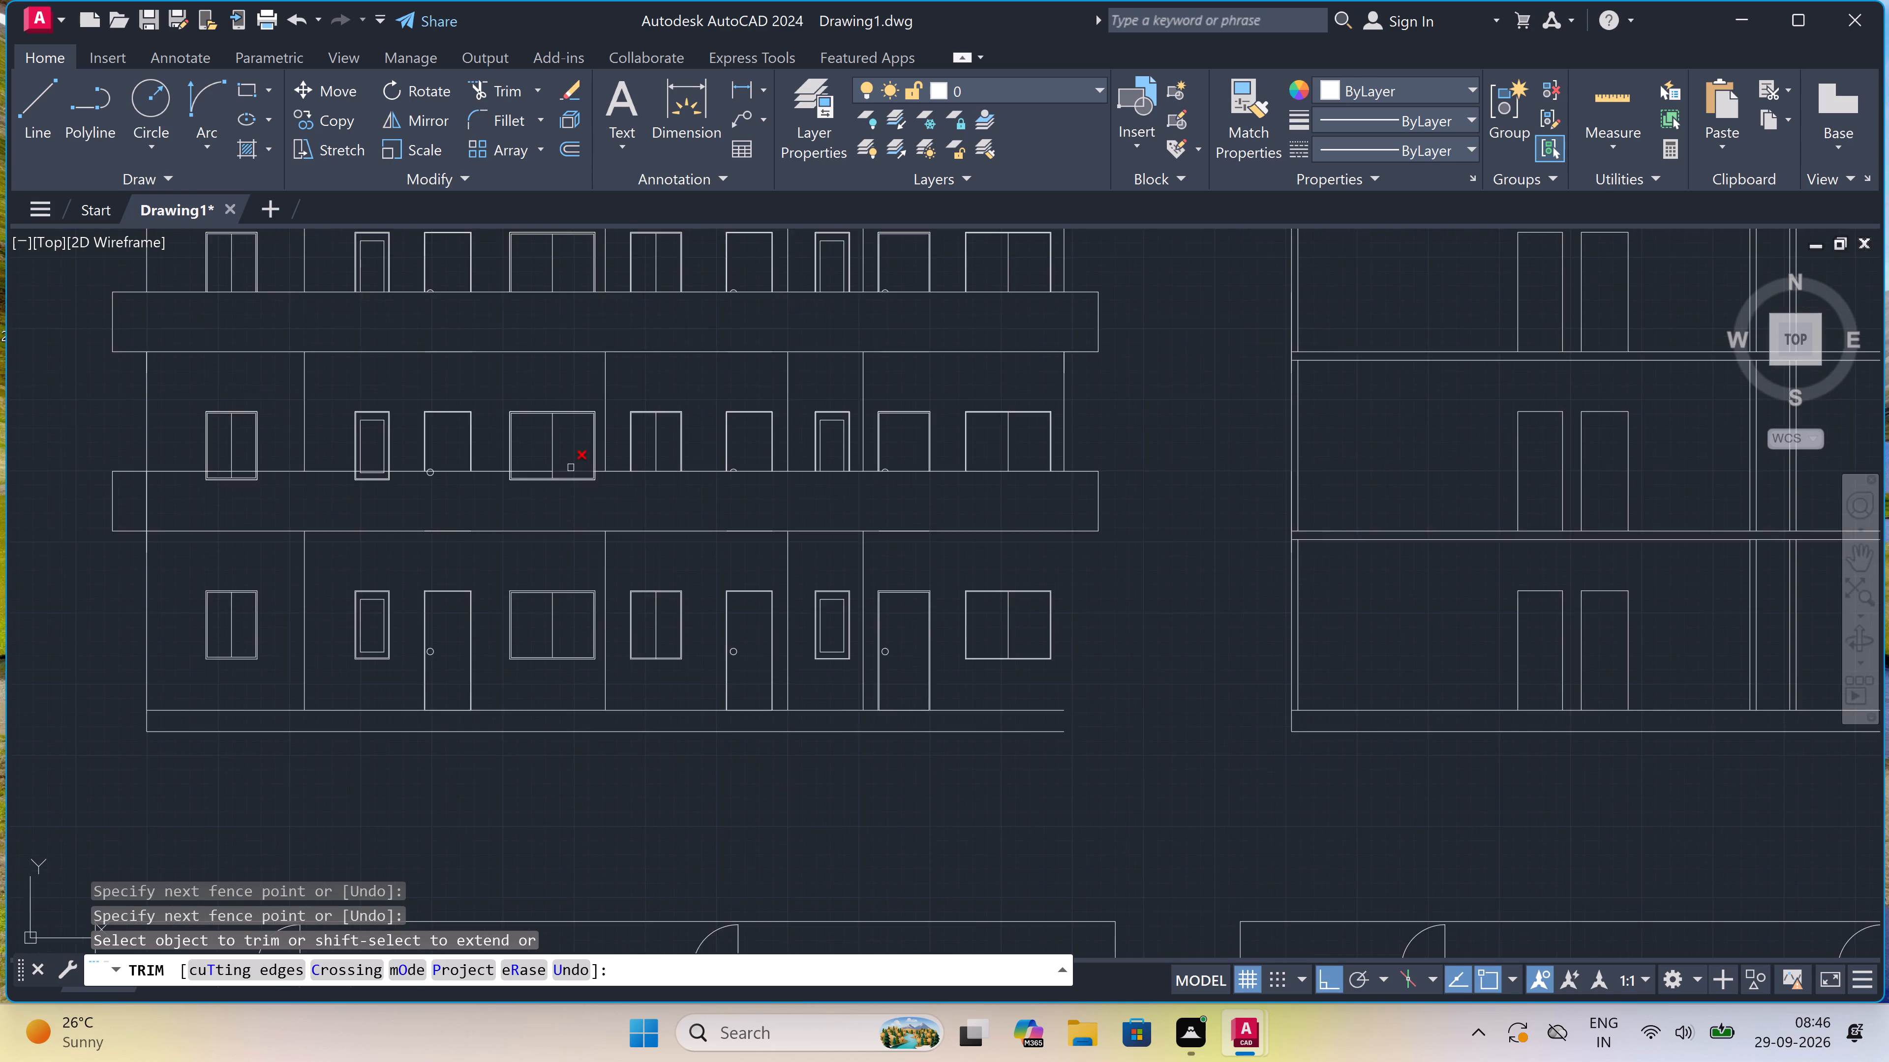
pyautogui.scroll(2, 635, 485)
pyautogui.click(656, 489)
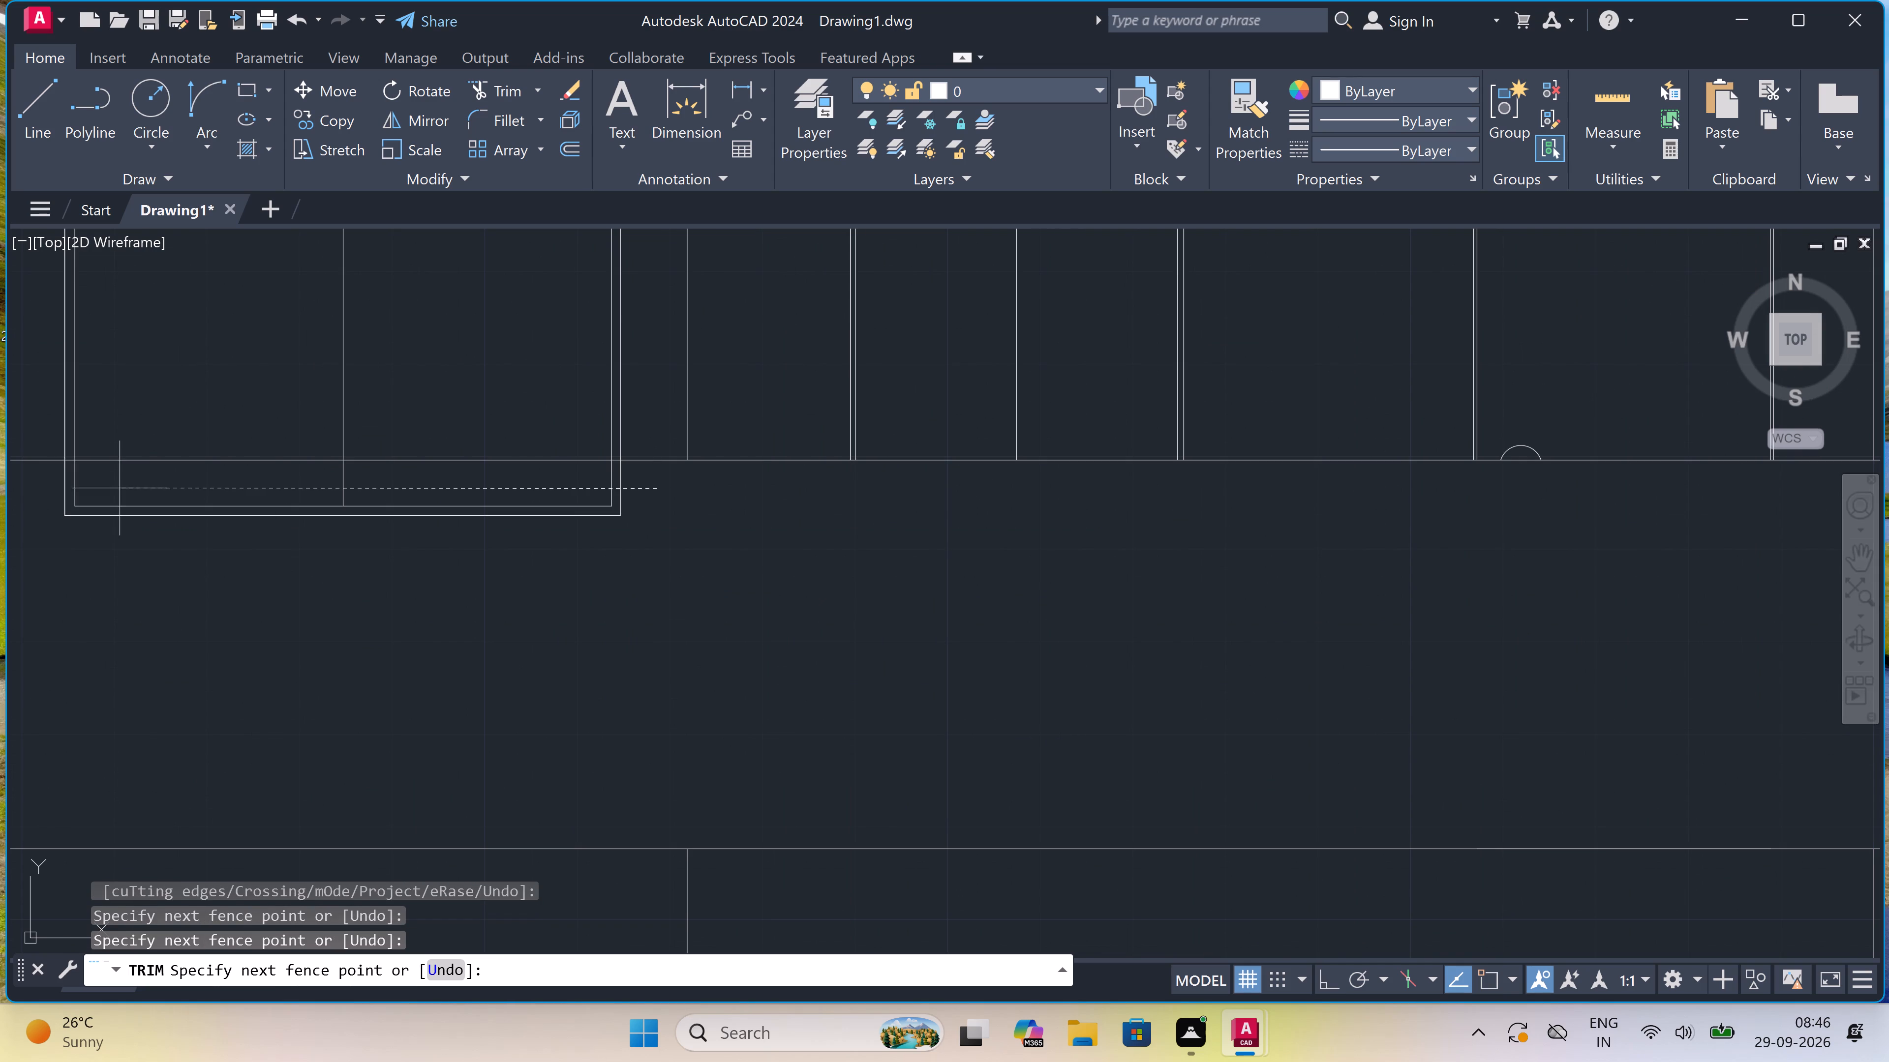
pyautogui.click(27, 501)
pyautogui.click(152, 502)
pyautogui.click(184, 571)
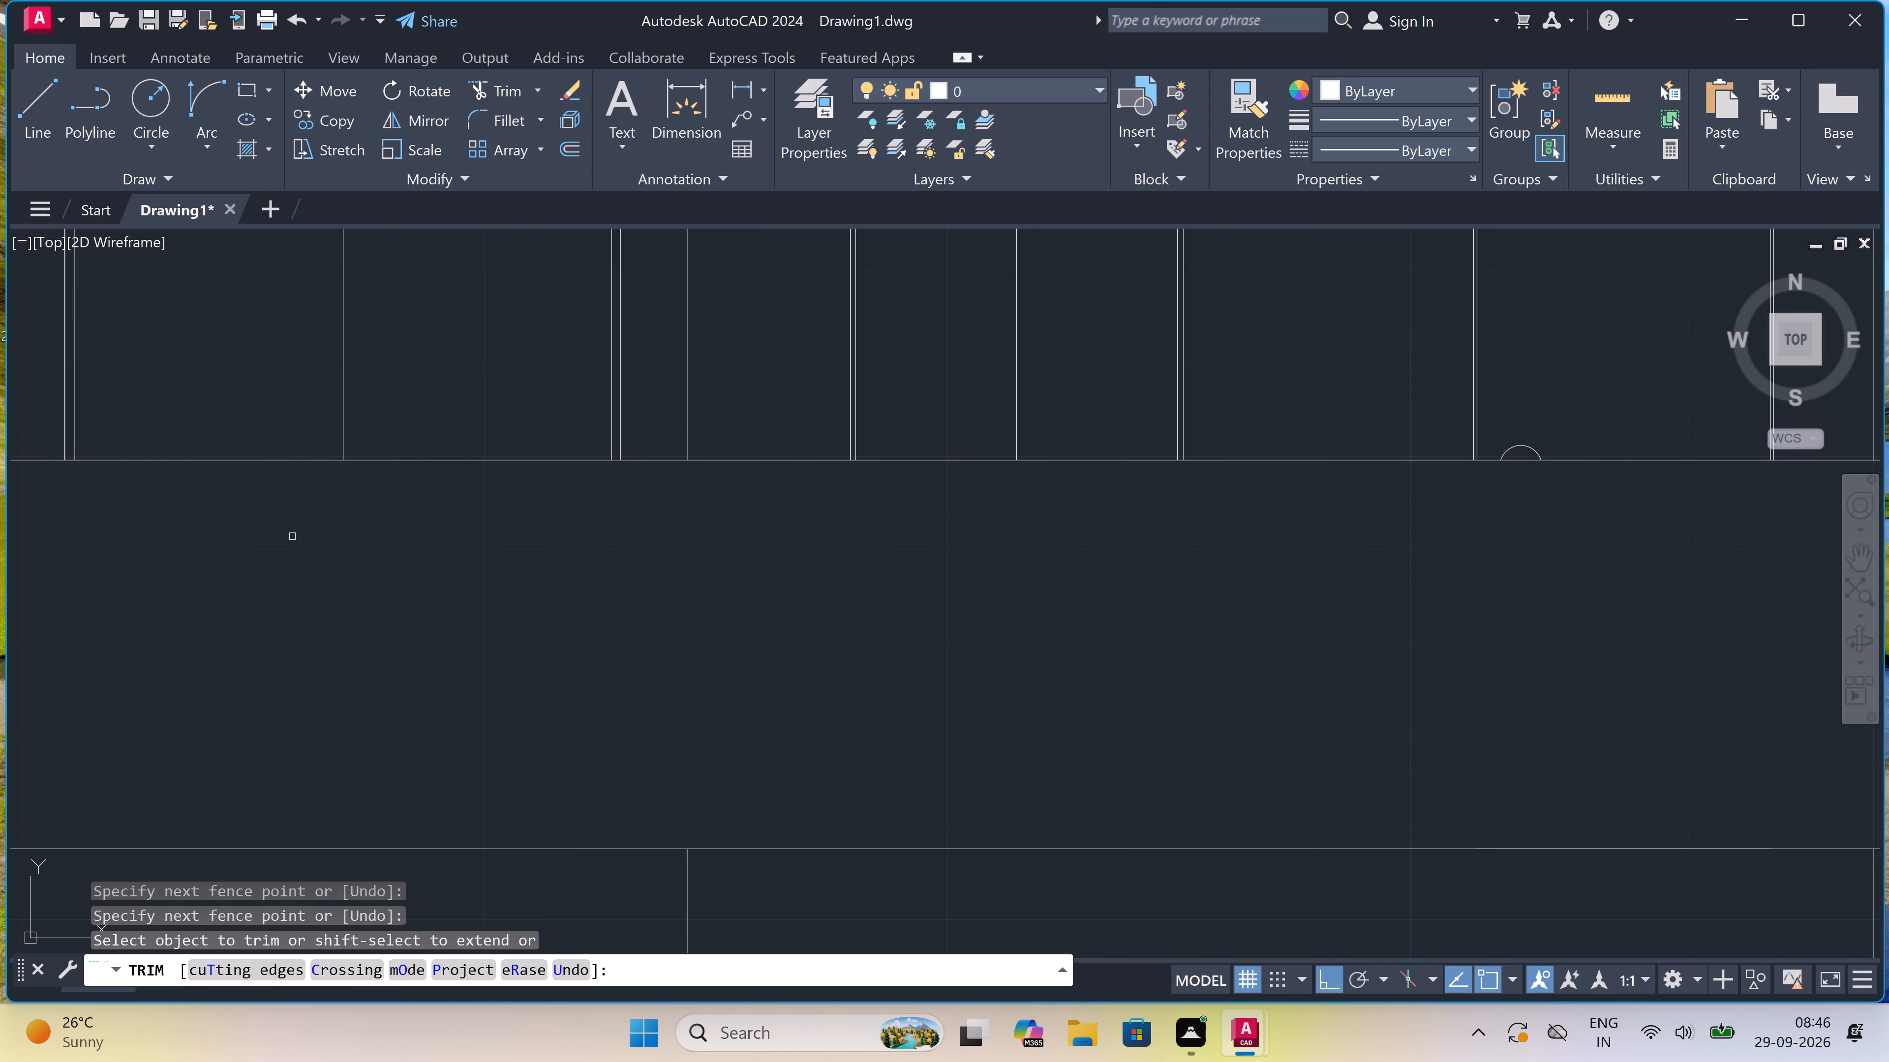
# Trim the part of the middle storey's first door knob below the lower band's upper edge.
pyautogui.scroll(-4, 566, 535)
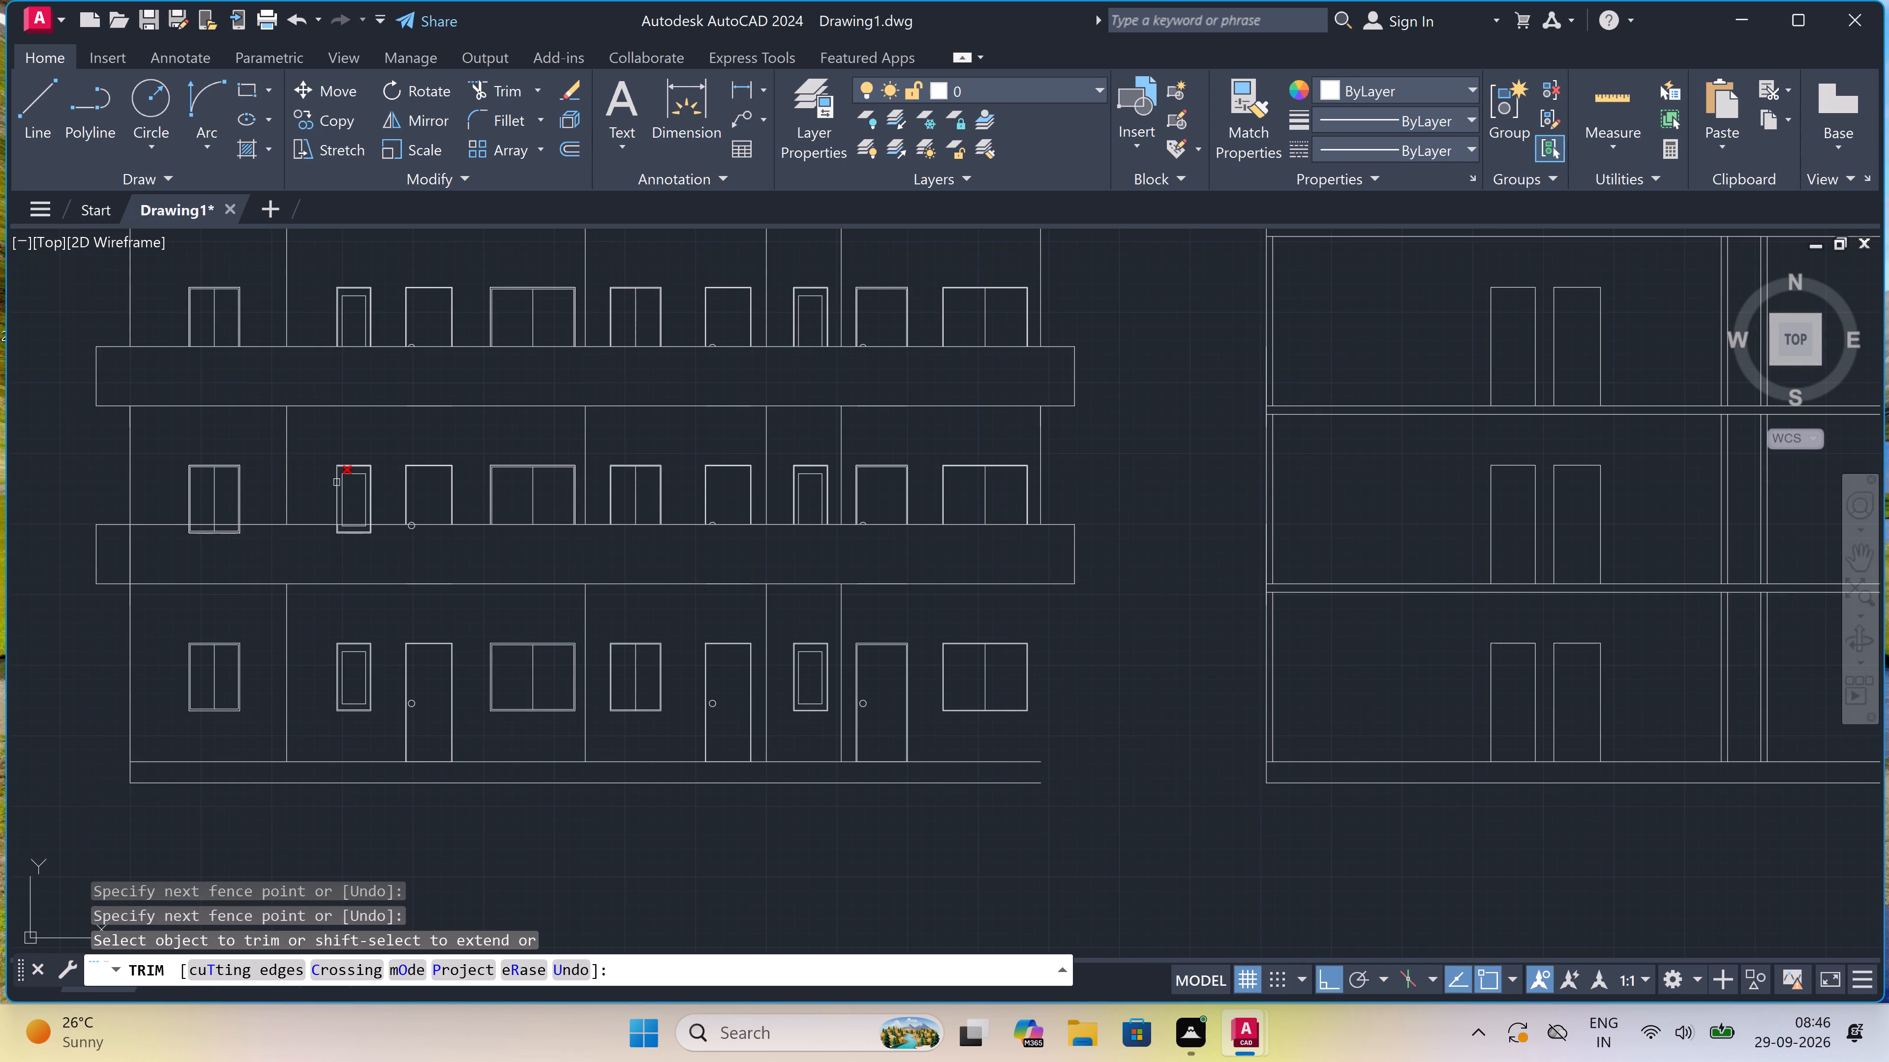
pyautogui.scroll(3, 344, 493)
pyautogui.scroll(2, 601, 588)
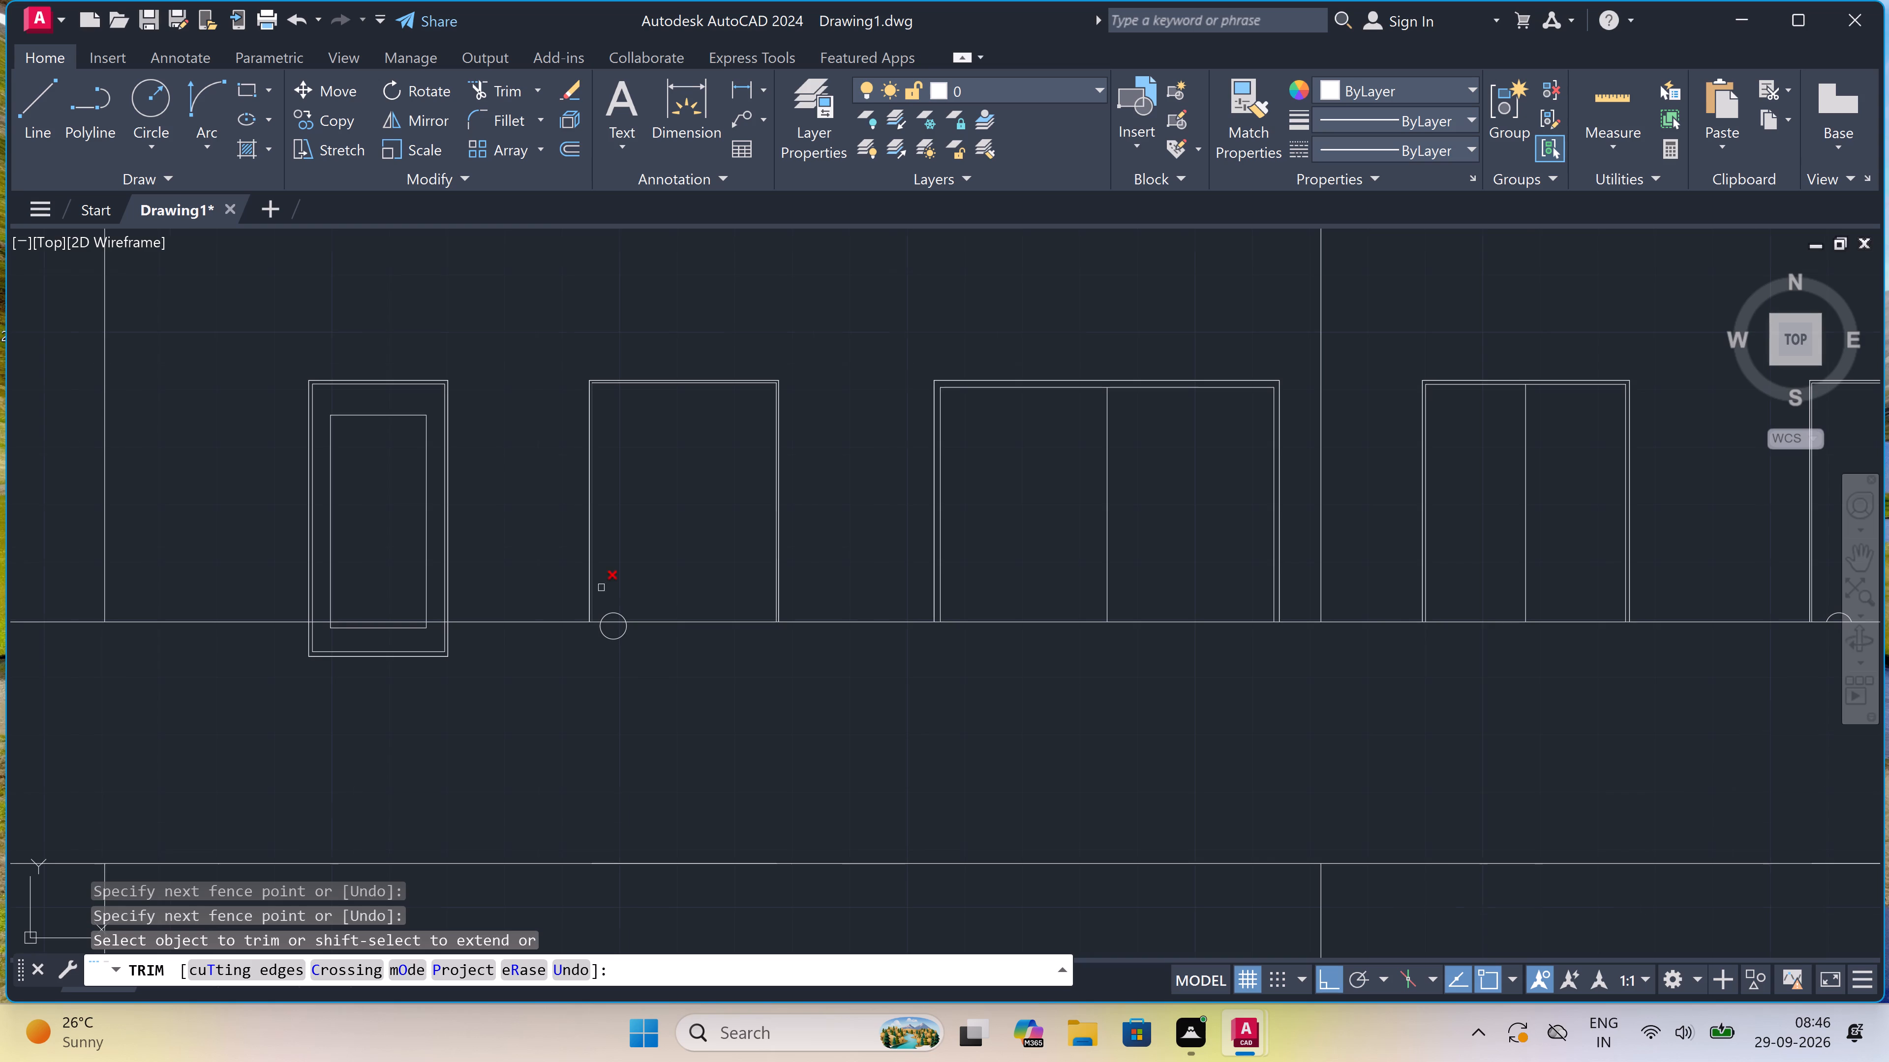
pyautogui.click(657, 712)
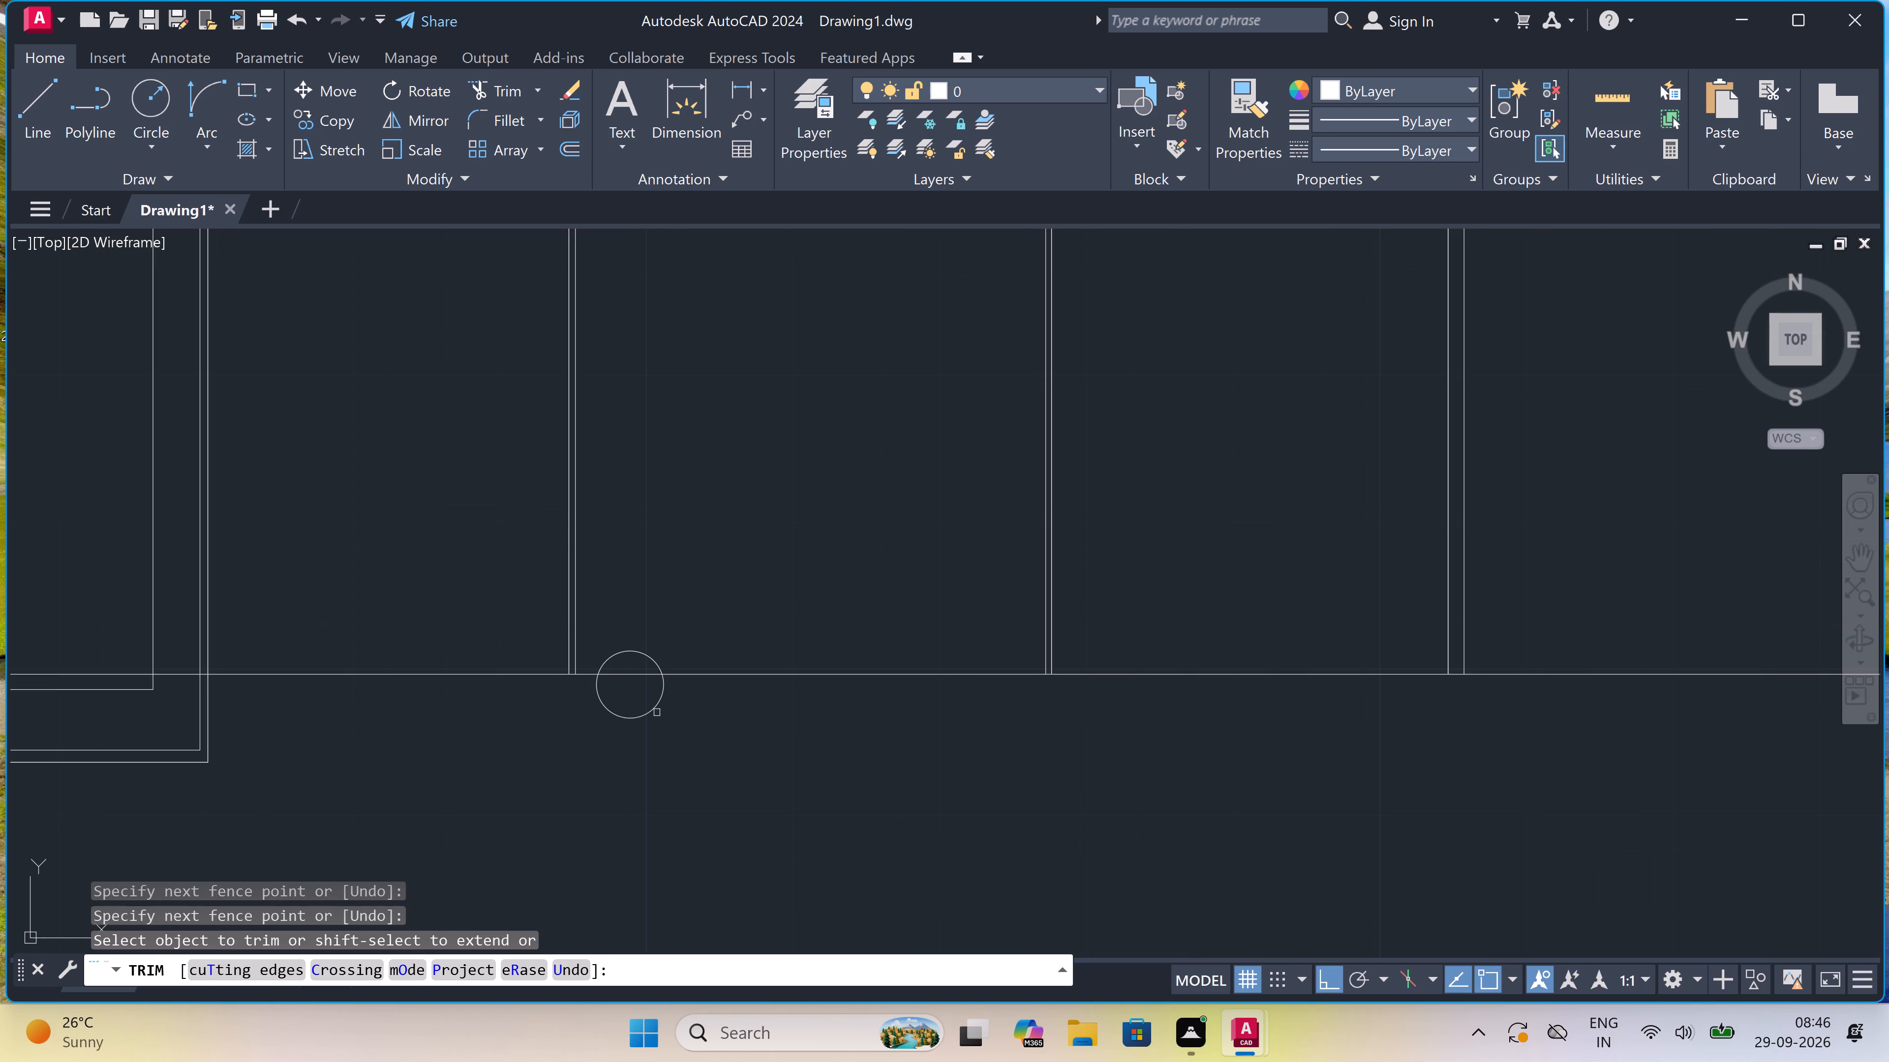
# Complete the trim of the middle storey's first door knob below the lower band's upper edge.
pyautogui.click(559, 715)
# Trim the middle storey's first narrow window below the lower band's upper edge, removing its leftover sill and inner frame pieces.
pyautogui.scroll(-1, 559, 715)
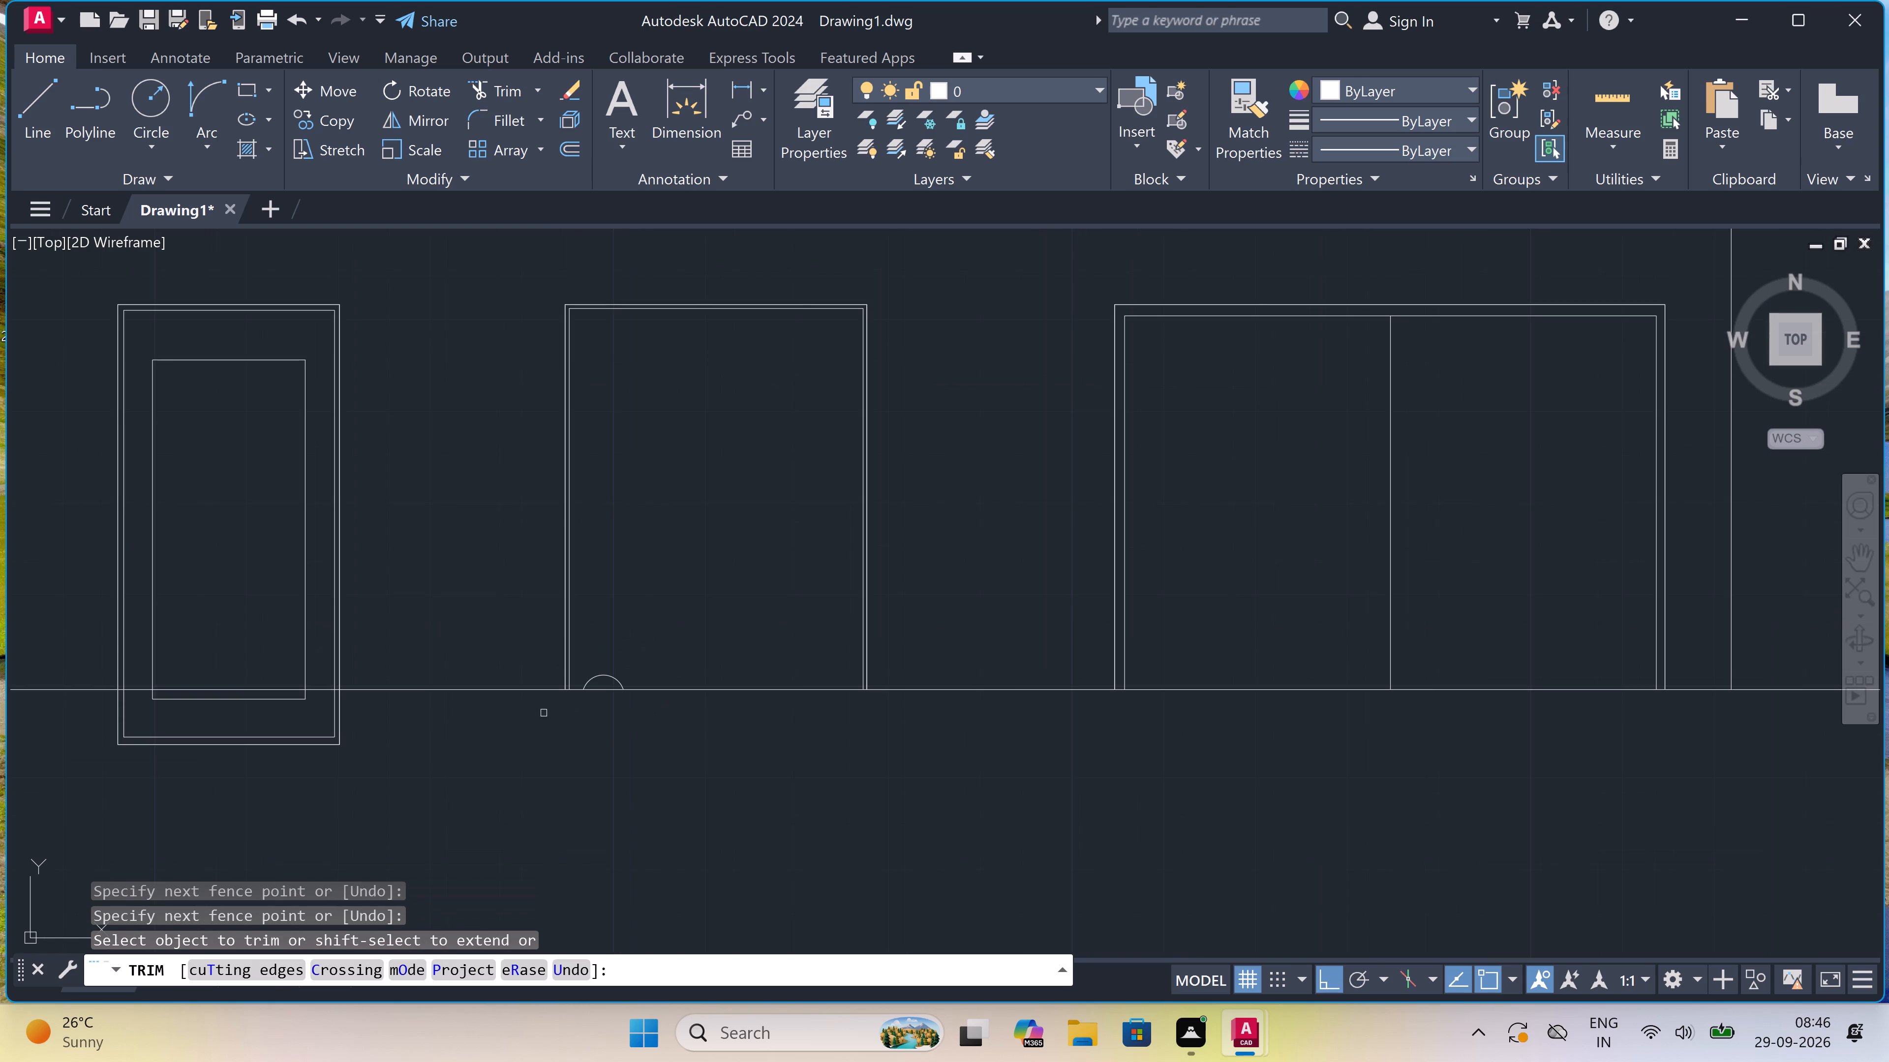
pyautogui.click(372, 714)
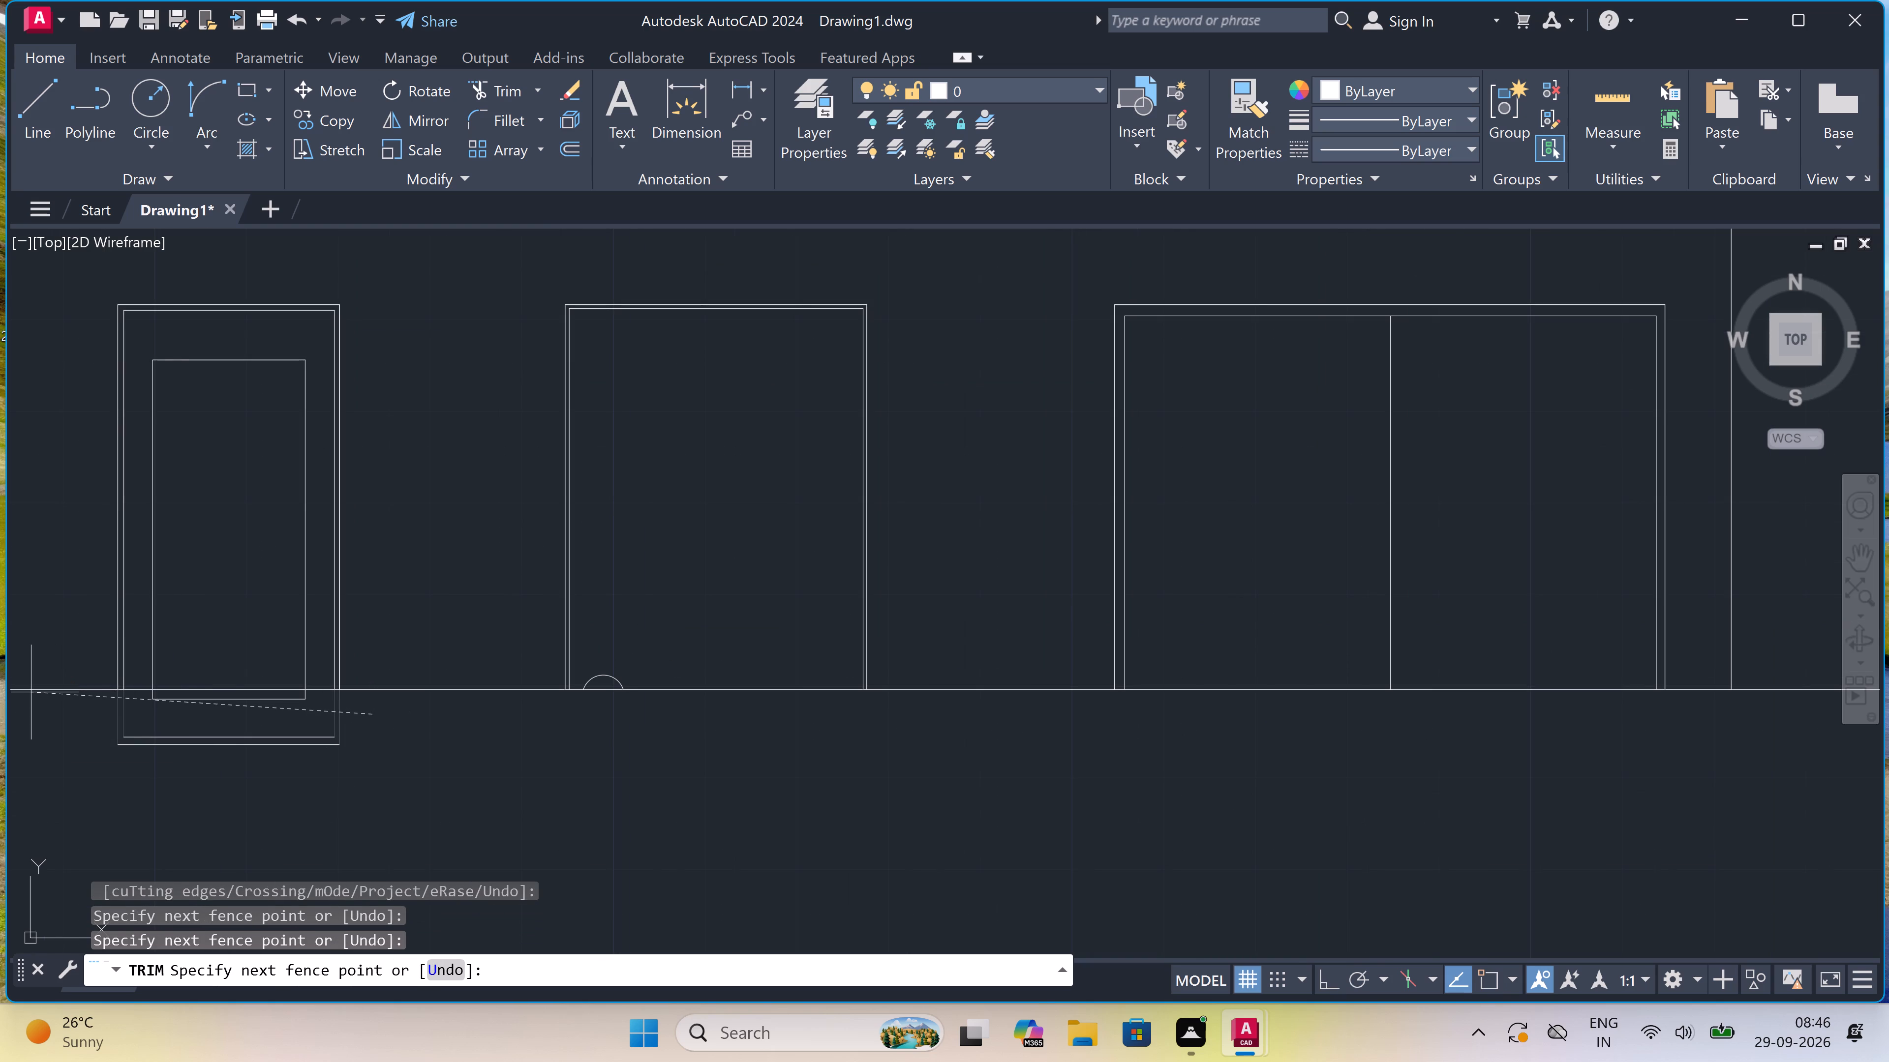
pyautogui.click(53, 731)
pyautogui.click(202, 729)
pyautogui.click(204, 752)
pyautogui.scroll(1, 207, 696)
pyautogui.click(207, 696)
pyautogui.click(203, 707)
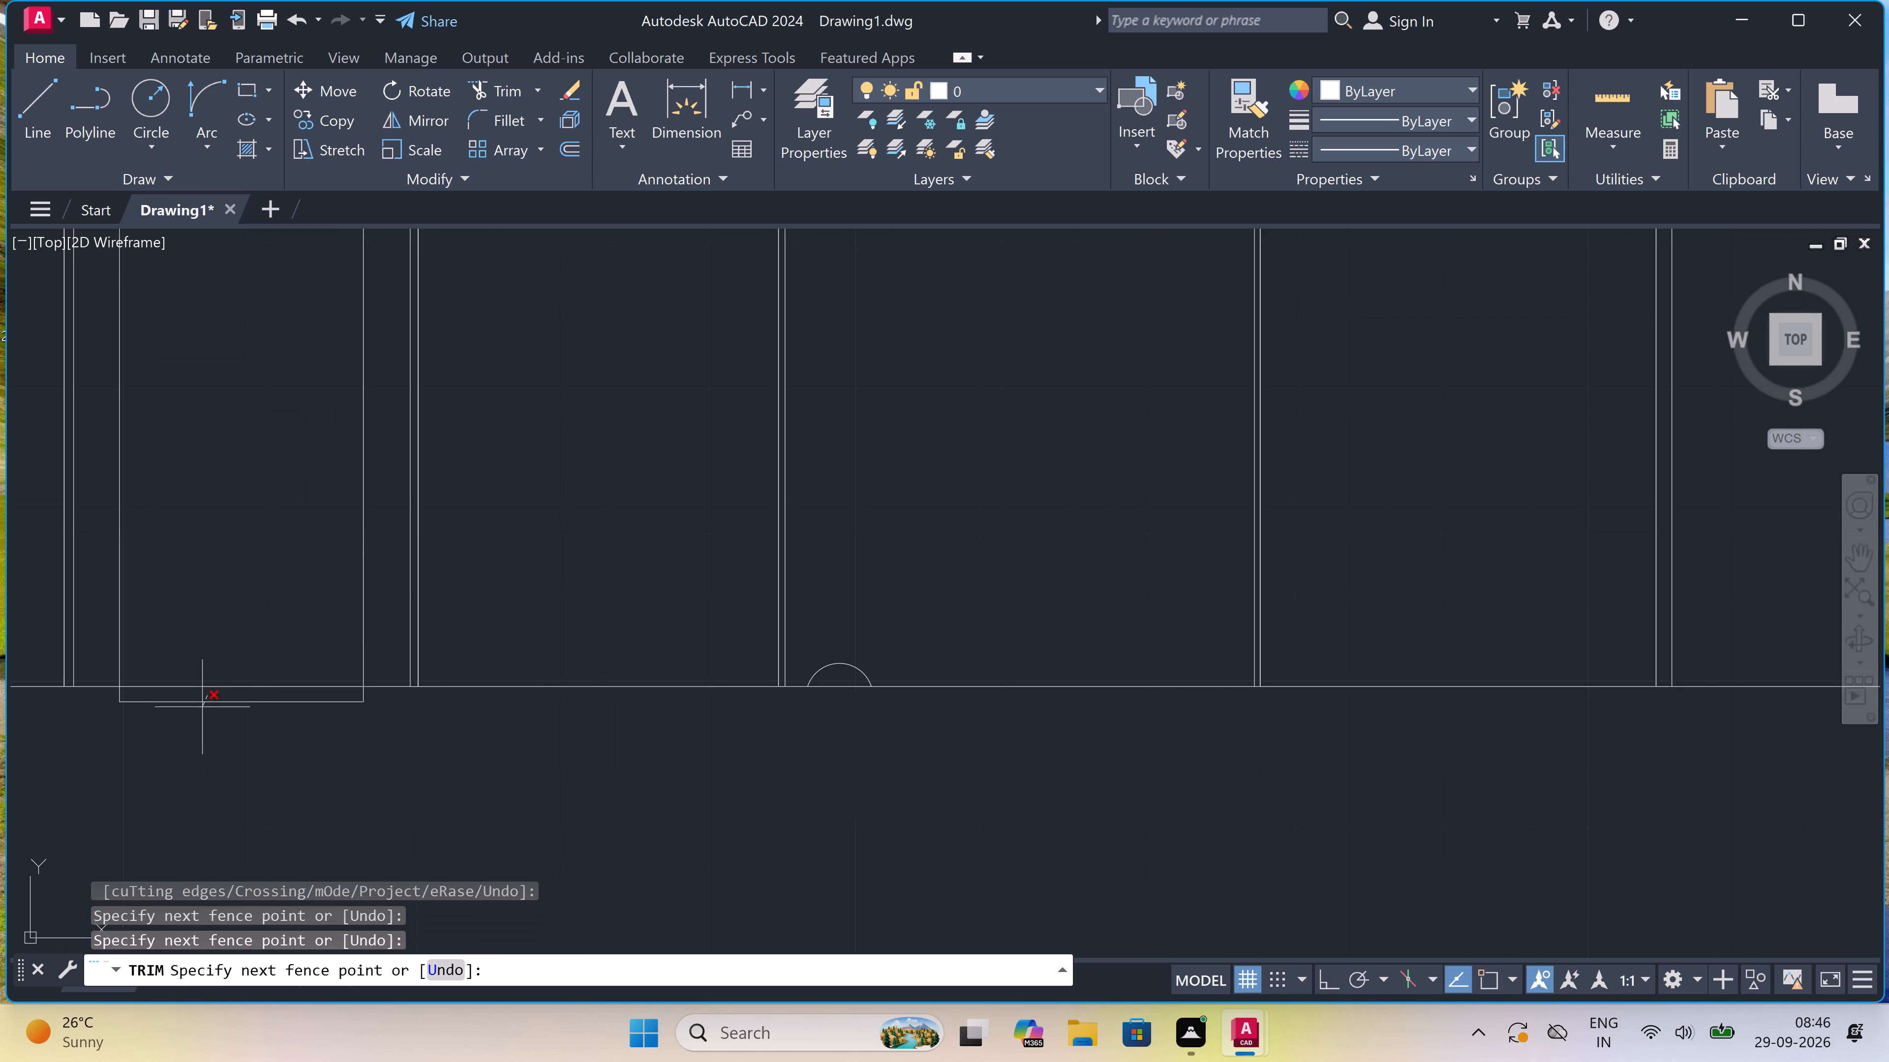
pyautogui.scroll(1, 119, 691)
pyautogui.click(93, 693)
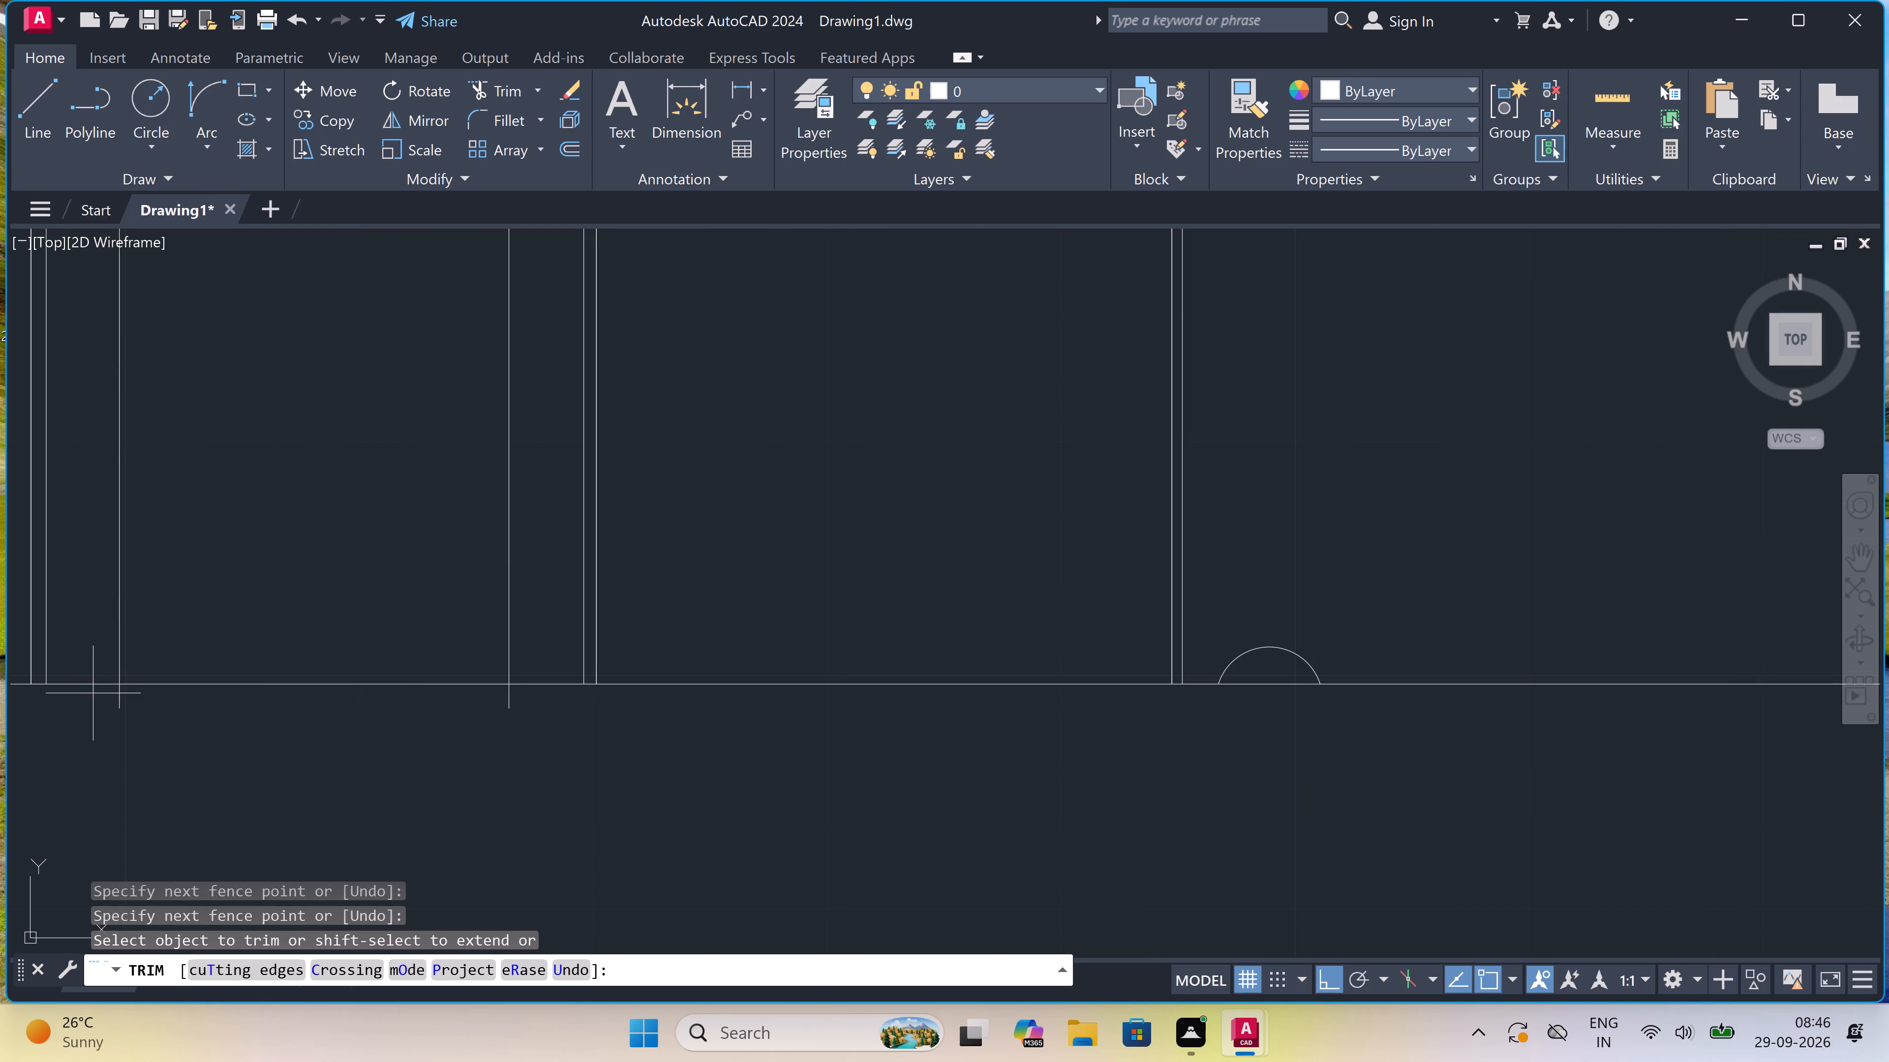
pyautogui.click(518, 694)
# Trim the middle storey's leftmost two-pane window below the lower band's upper edge and remove its leftover sill lines.
pyautogui.scroll(-6, 521, 667)
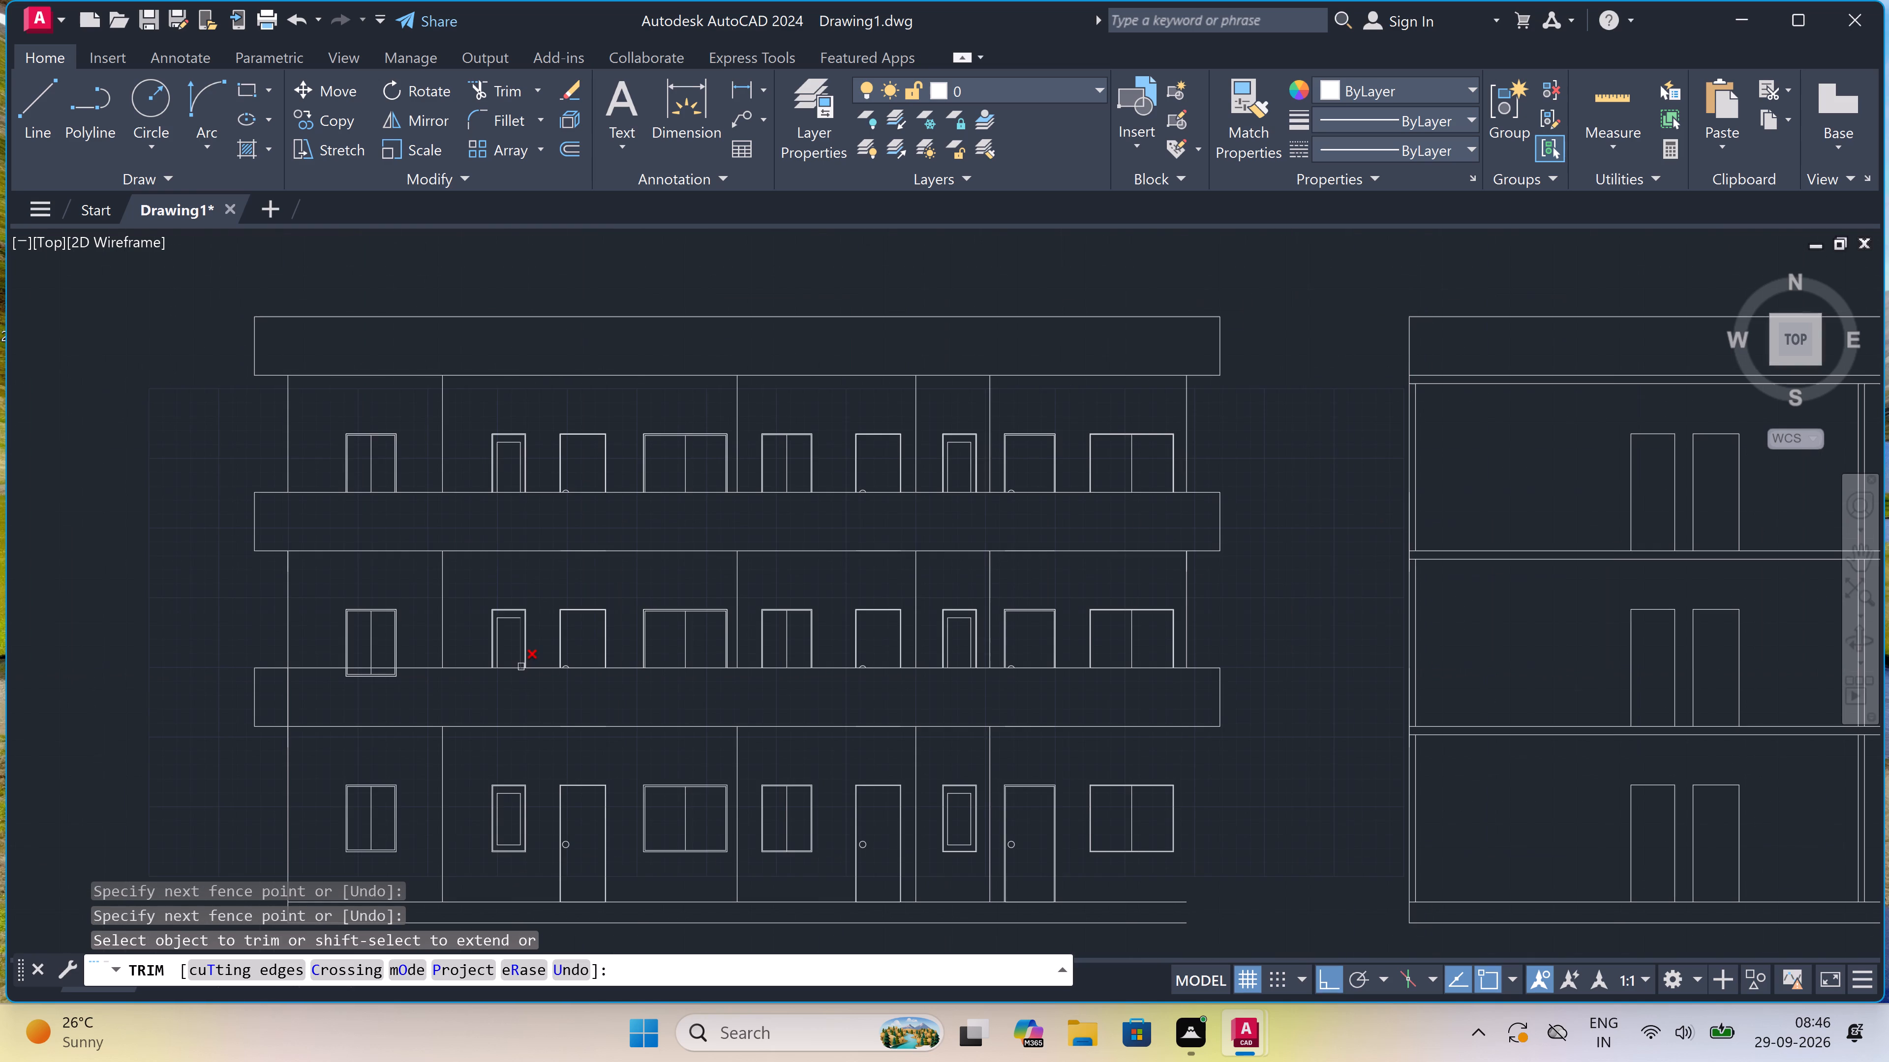
pyautogui.scroll(3, 348, 668)
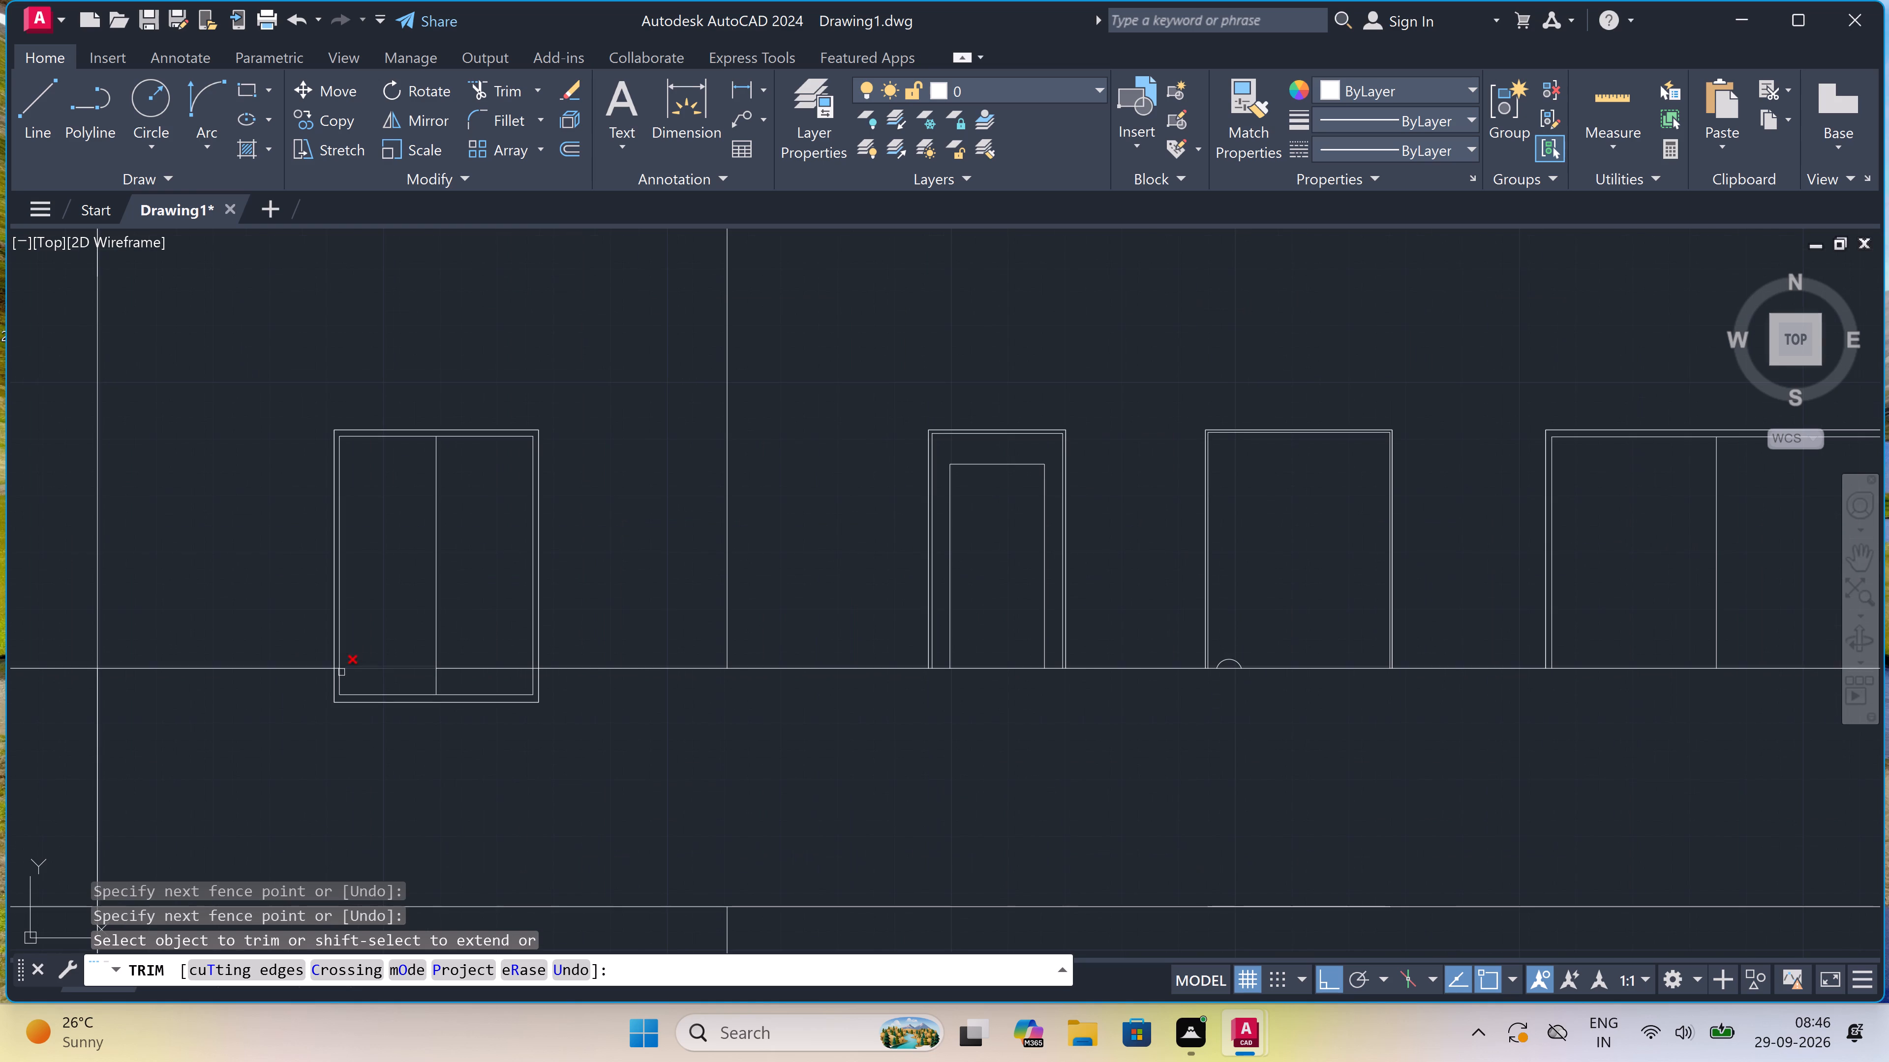
pyautogui.click(318, 674)
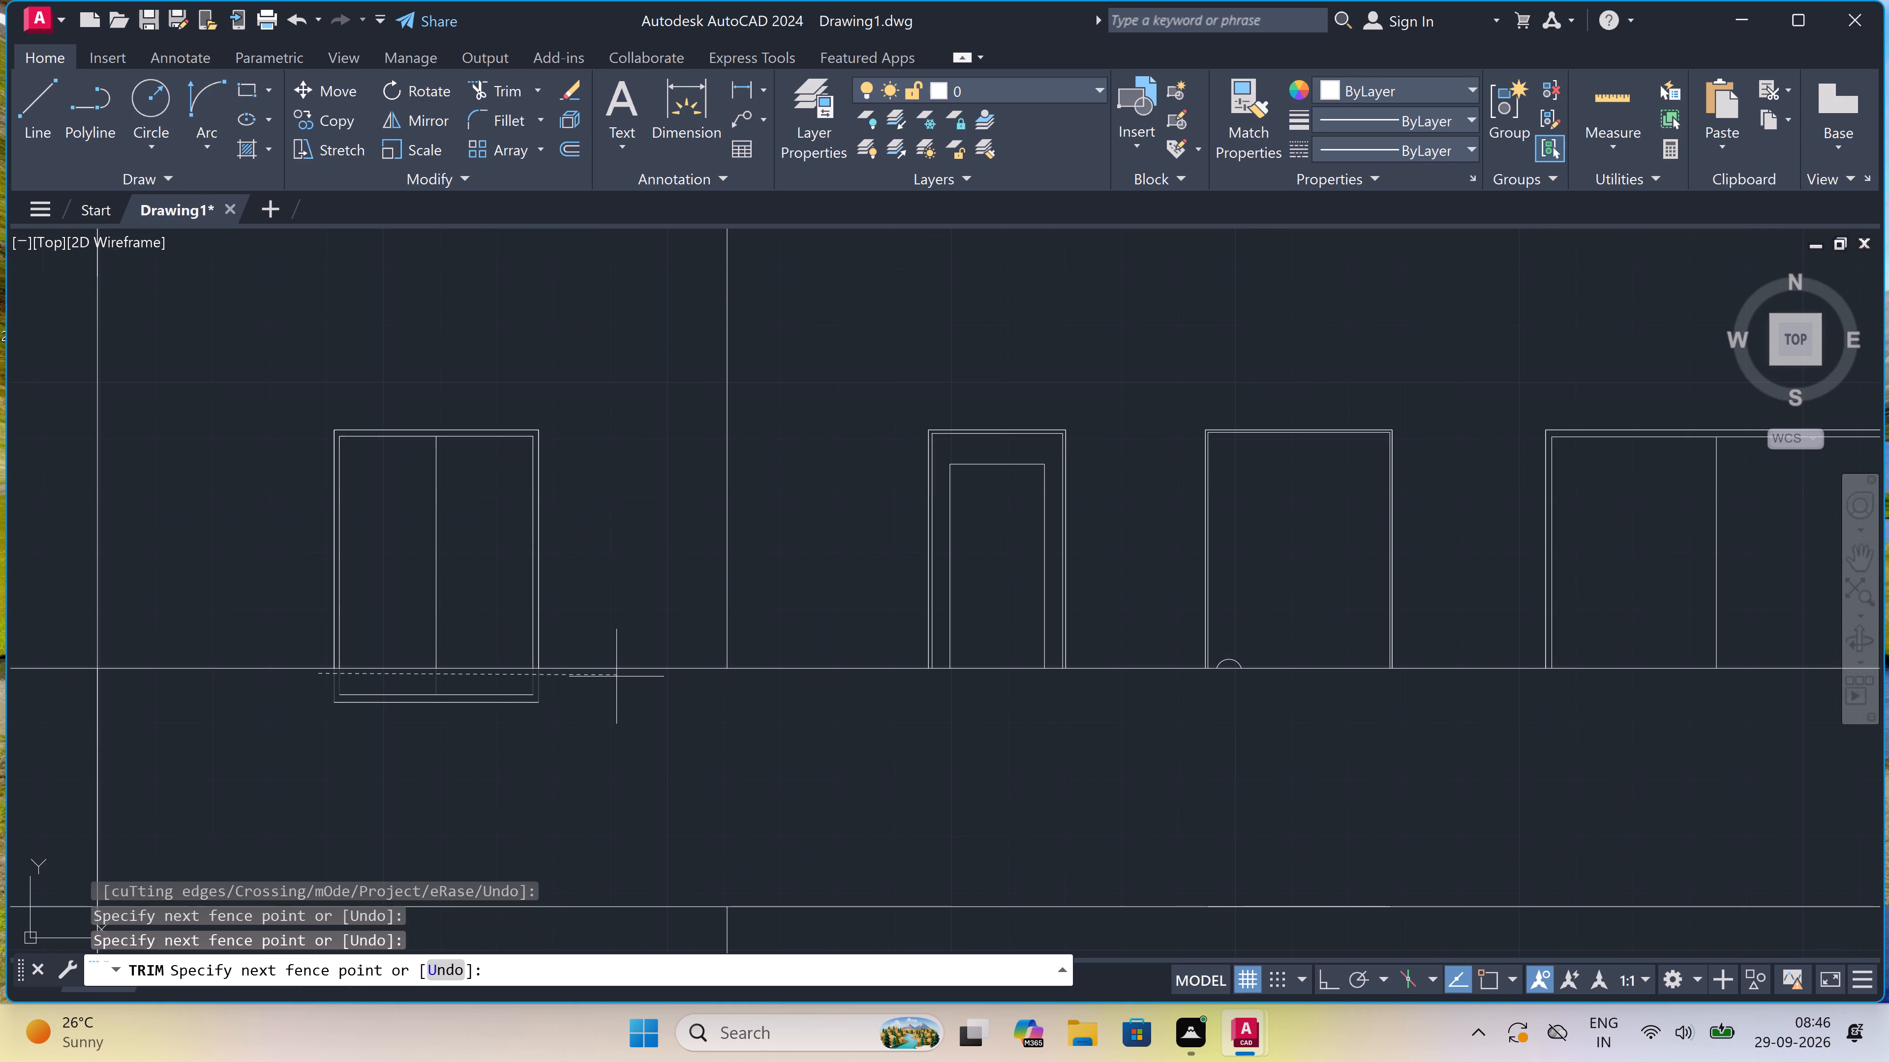
pyautogui.click(616, 677)
pyautogui.click(528, 677)
pyautogui.click(451, 716)
# Trim the left outer wall line where it crosses the lower balcony band and finish trimming.
pyautogui.click(75, 715)
pyautogui.click(425, 728)
pyautogui.scroll(-3, 419, 706)
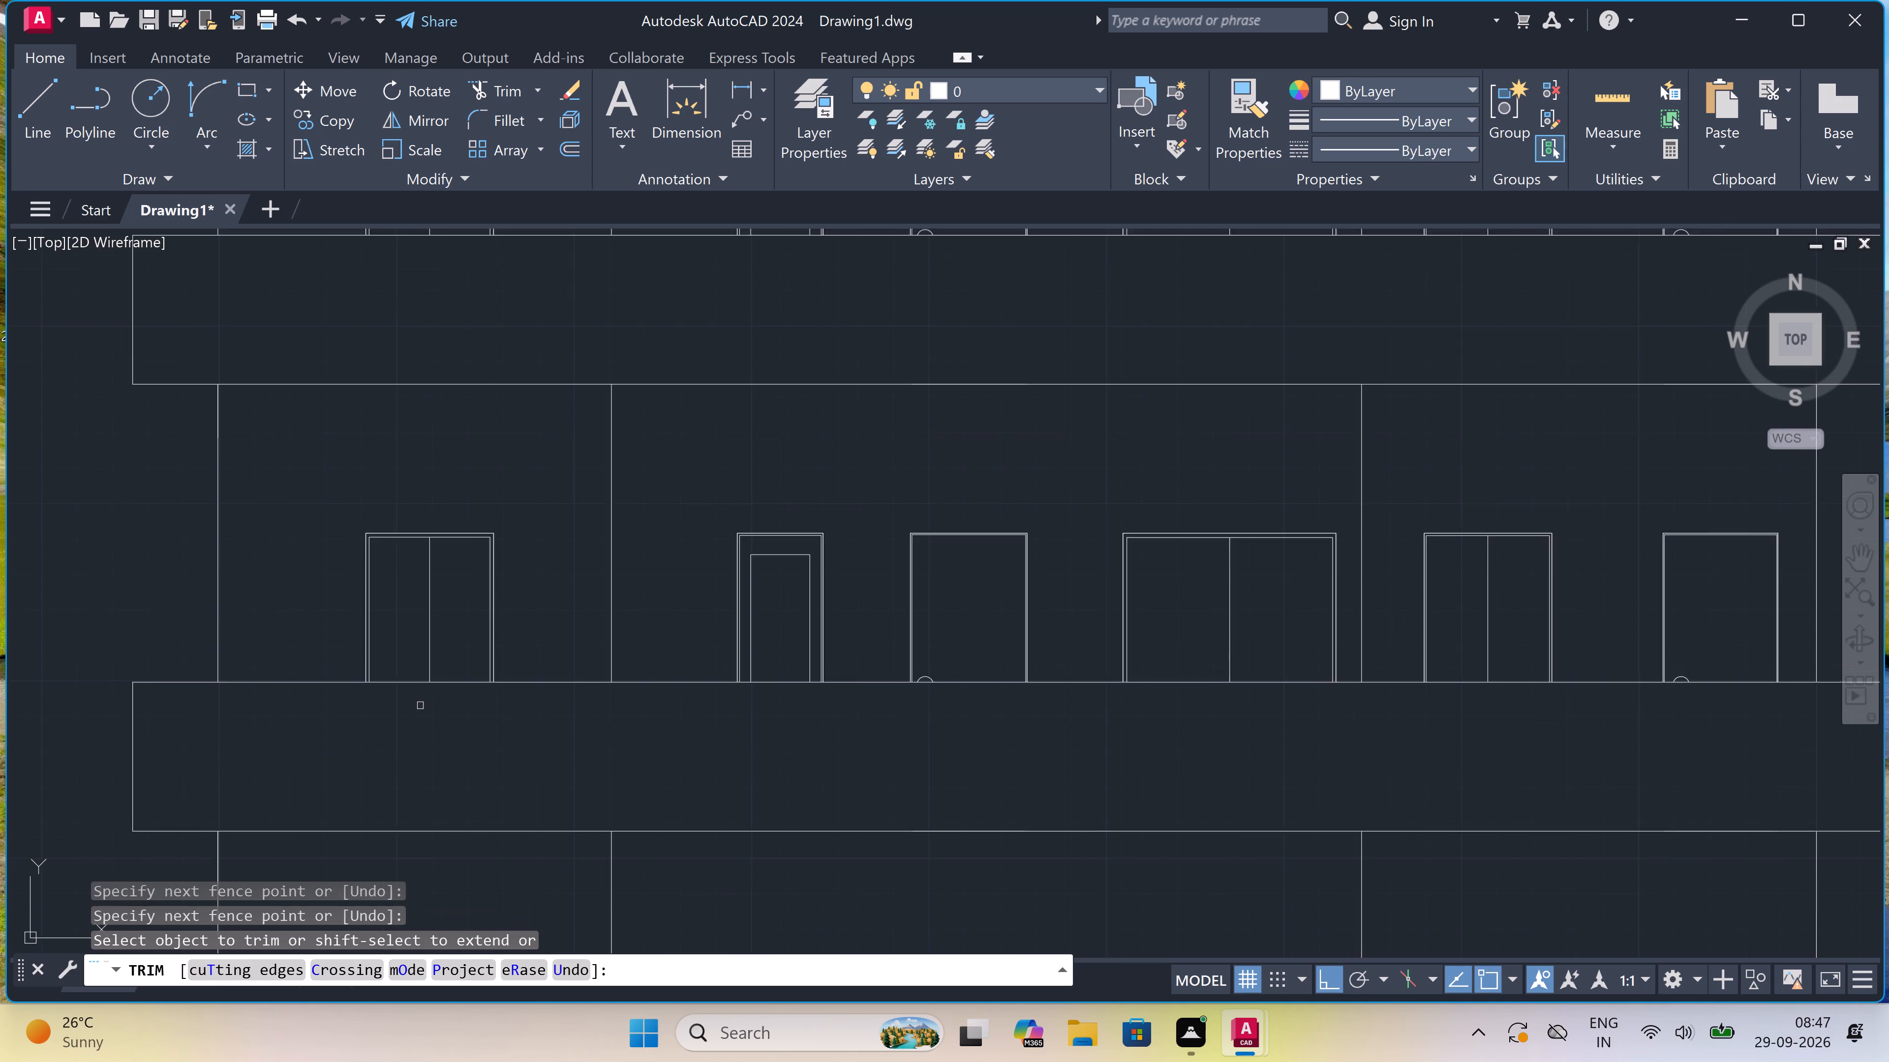
pyautogui.scroll(-2, 420, 706)
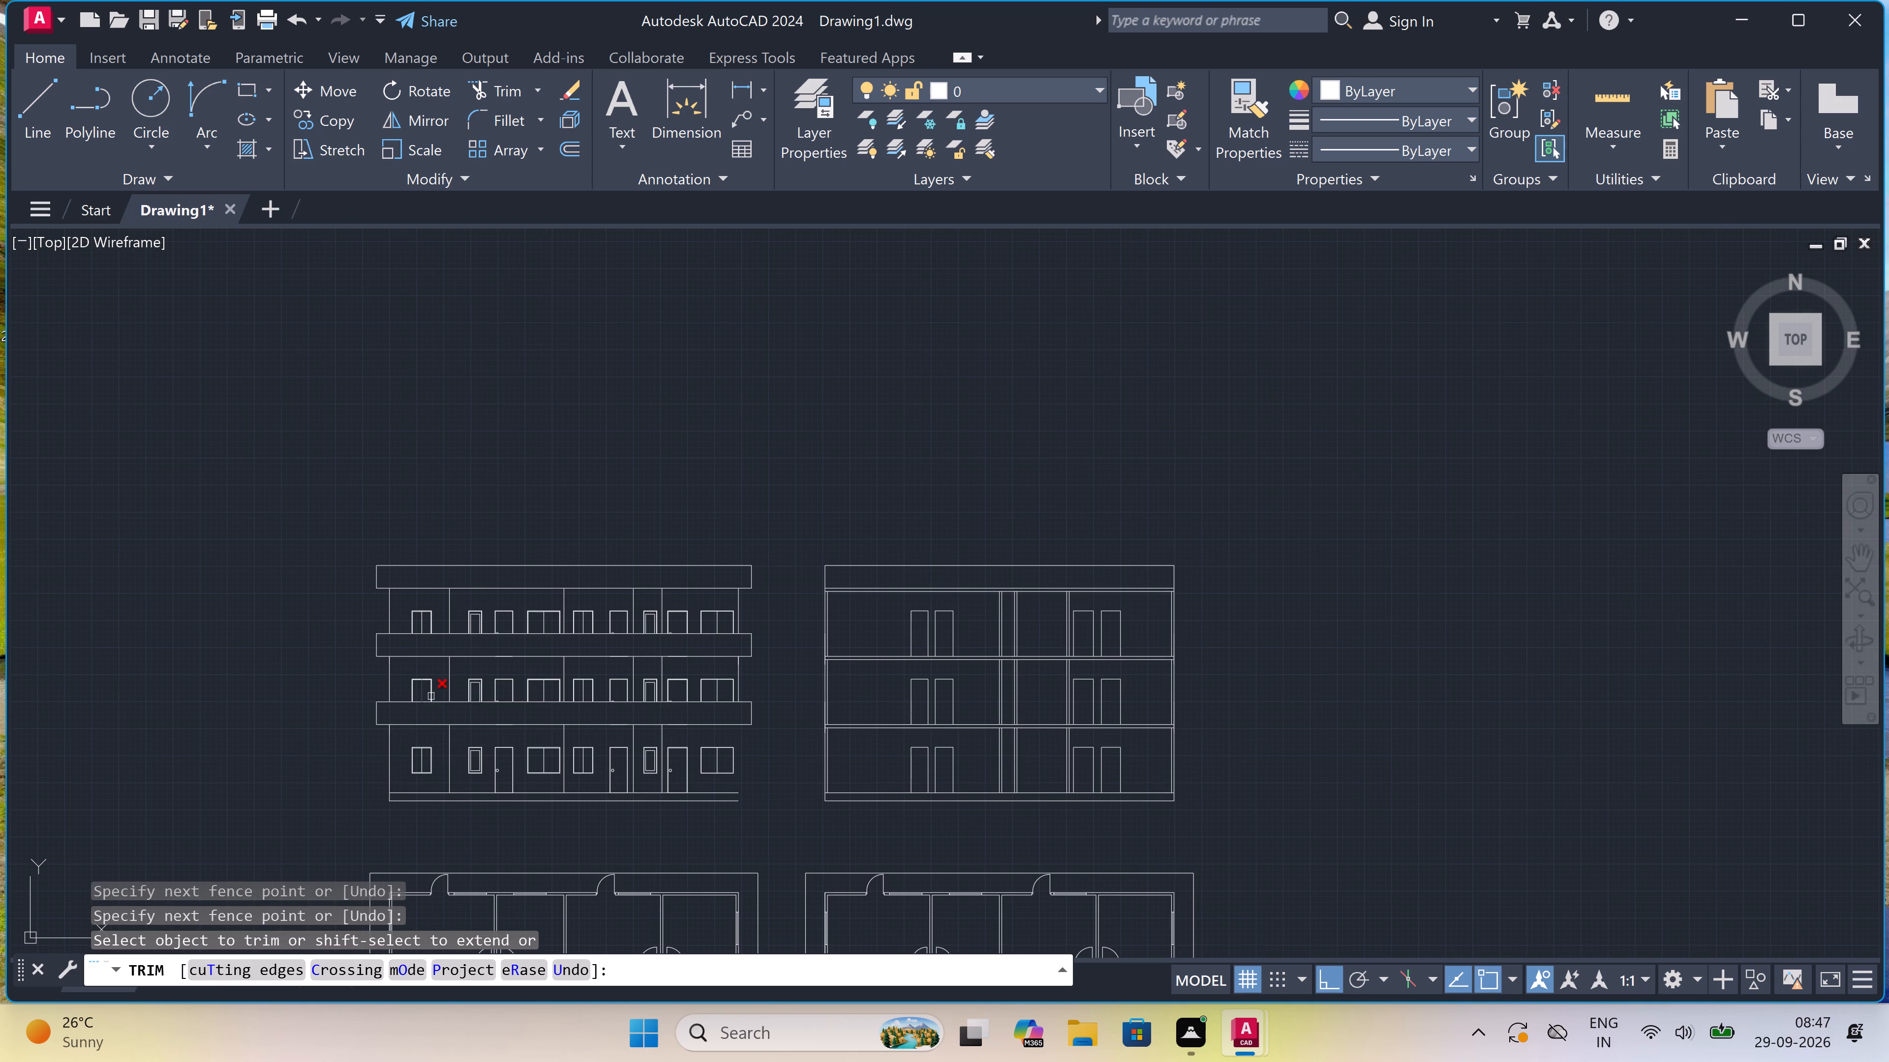
pyautogui.scroll(-1, 435, 692)
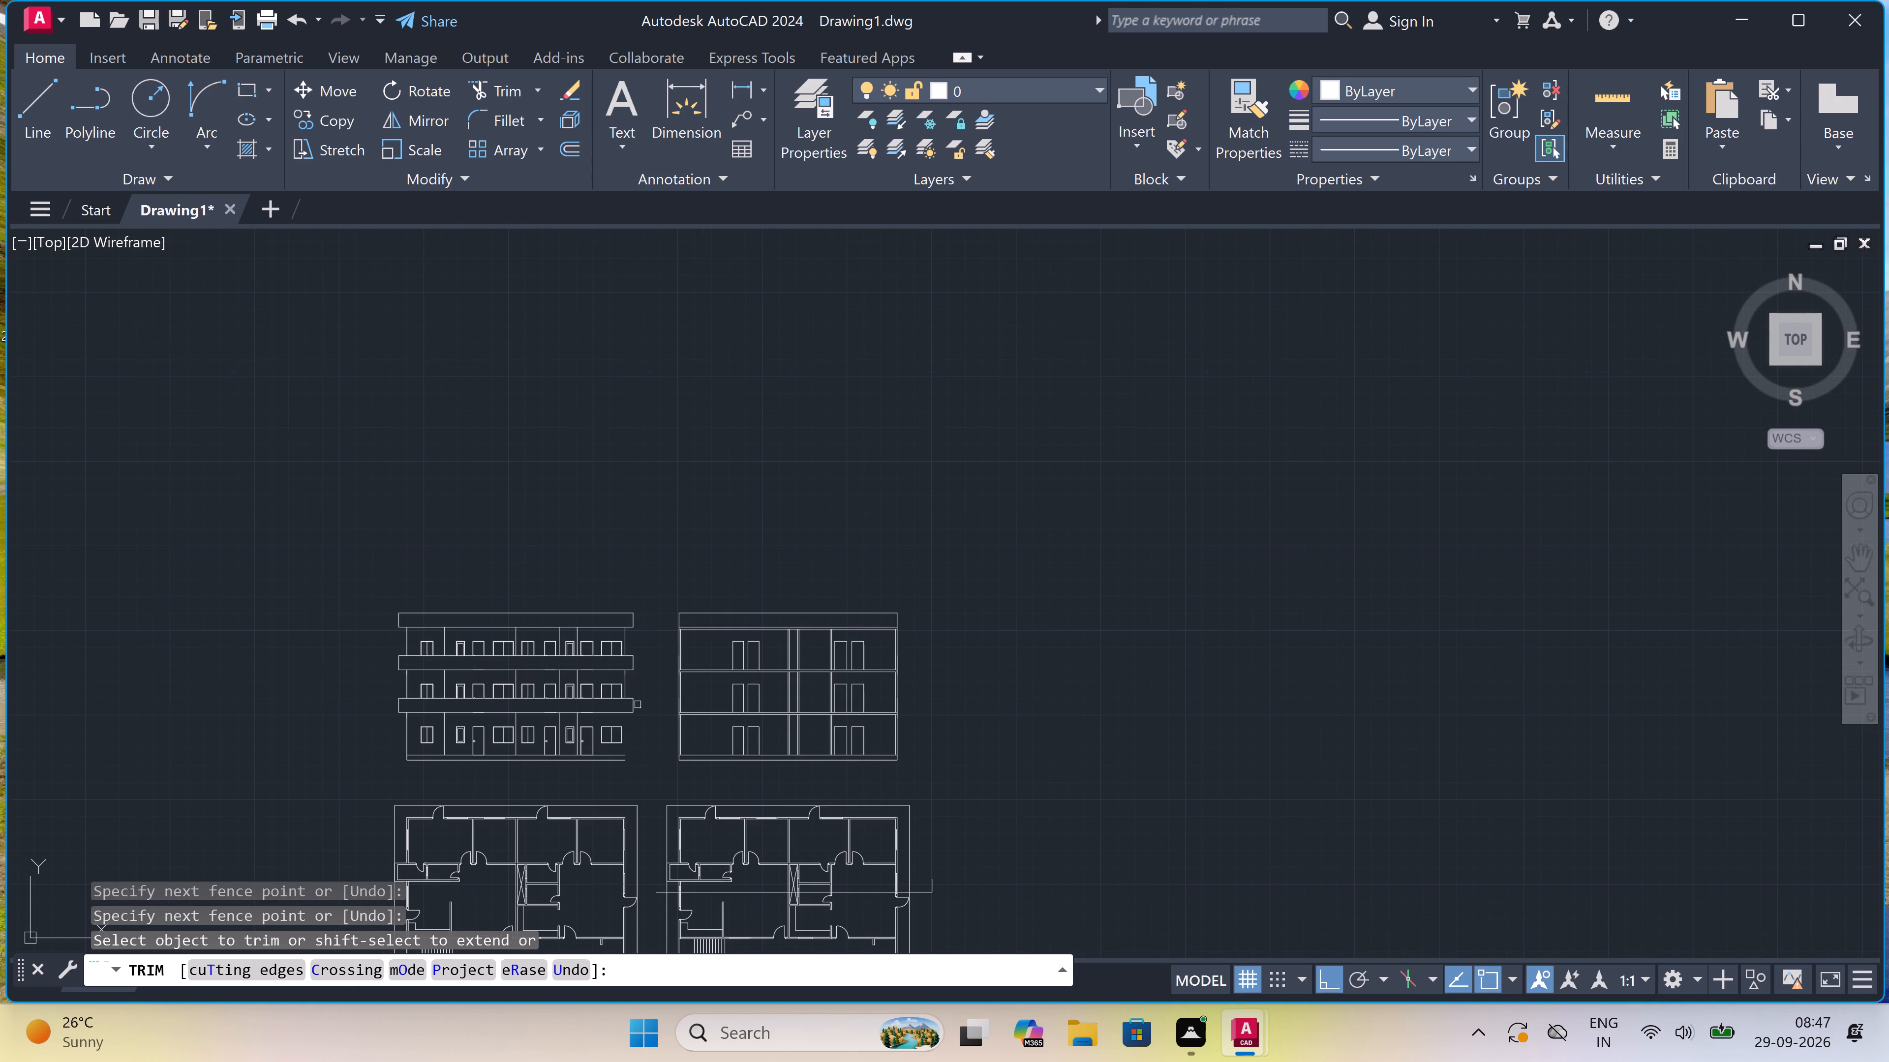
pyautogui.press('Escape')
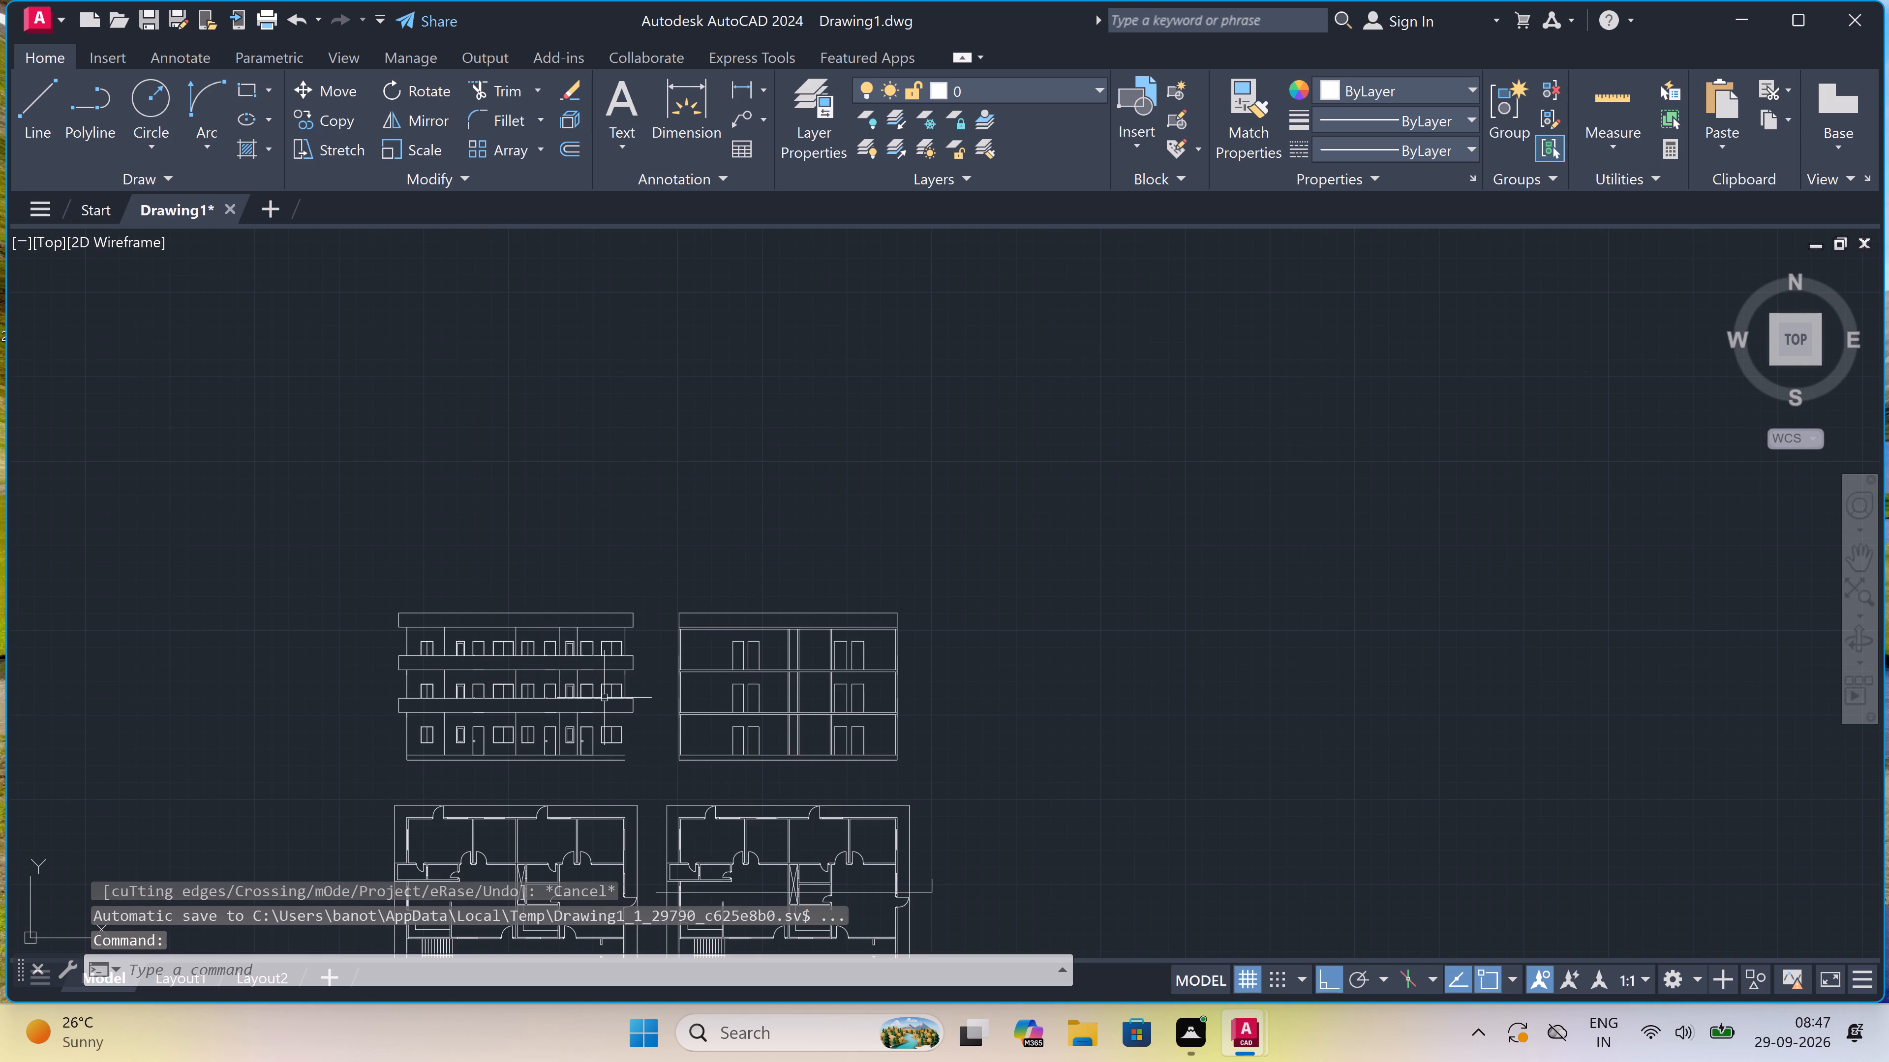
# Draw a vertical line closing the ground storey's right end, from the plinth's bottom corner up to the lower band's underside.
pyautogui.press('l')
pyautogui.press('space')
pyautogui.scroll(2, 624, 738)
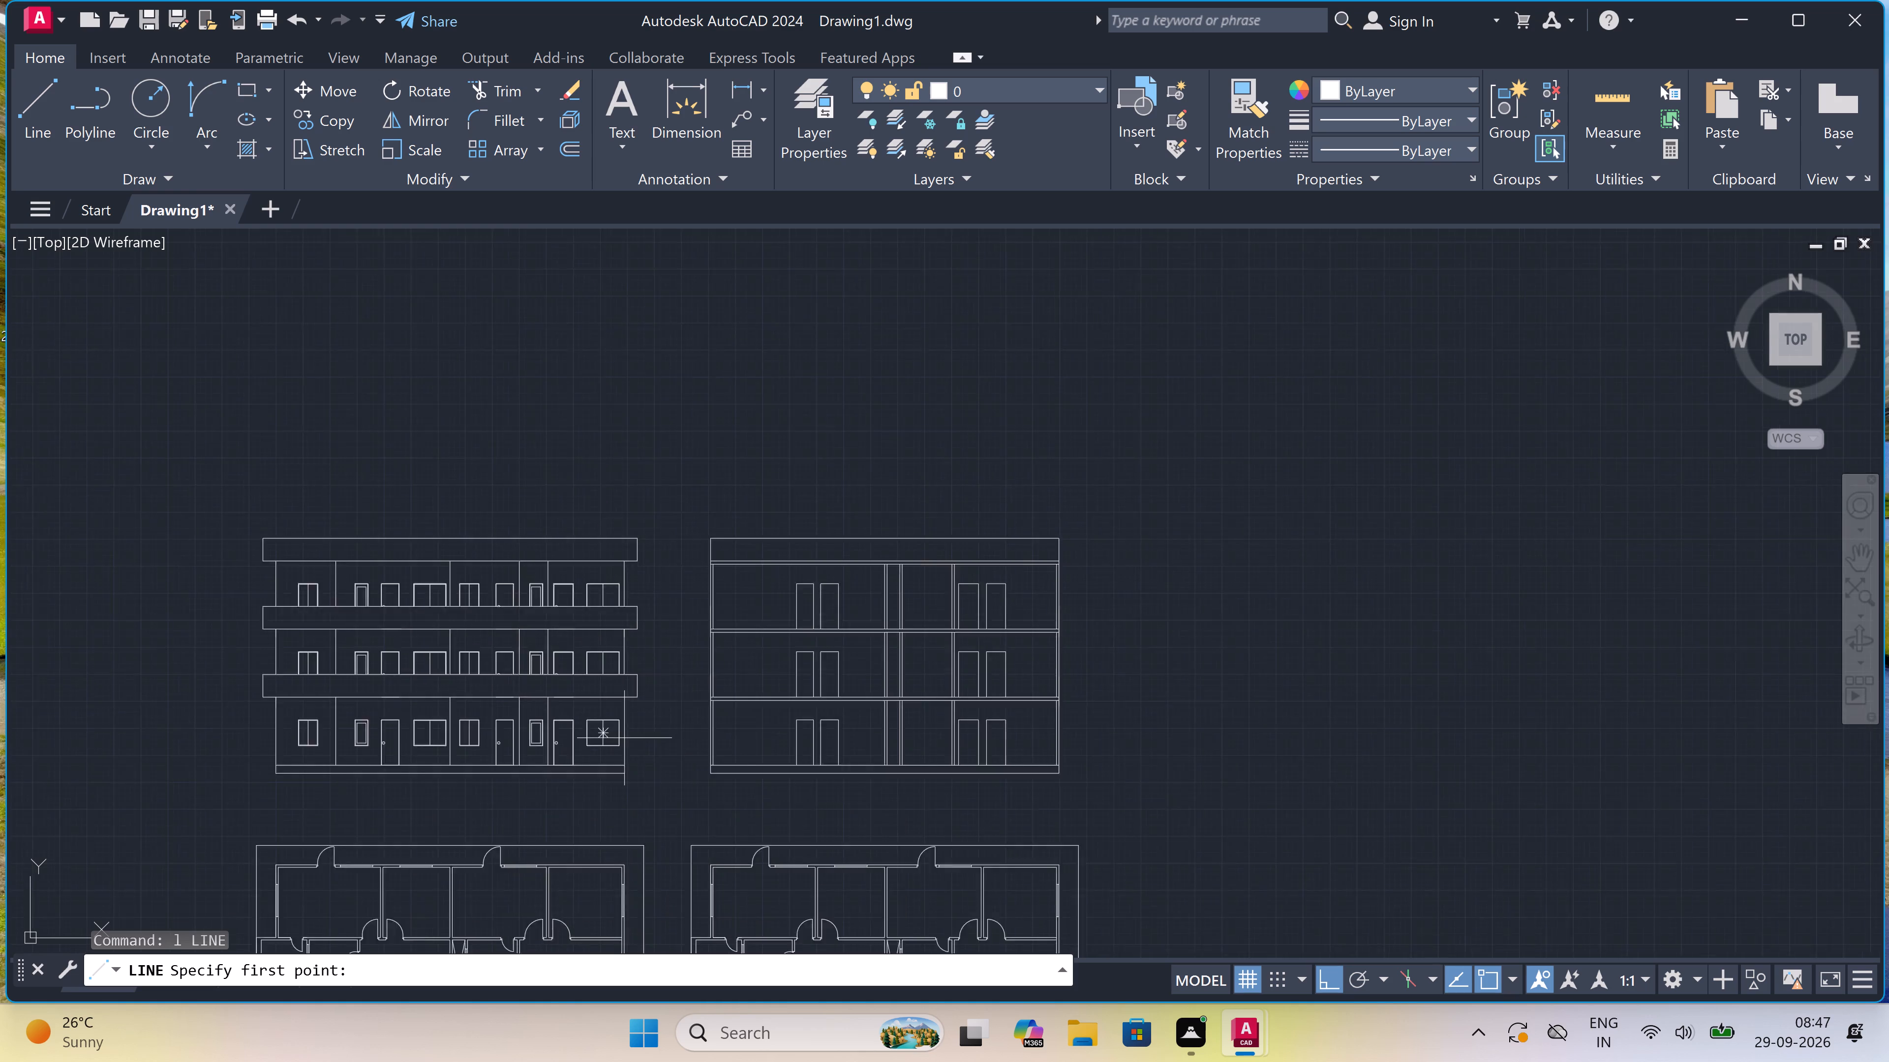
pyautogui.scroll(2, 626, 738)
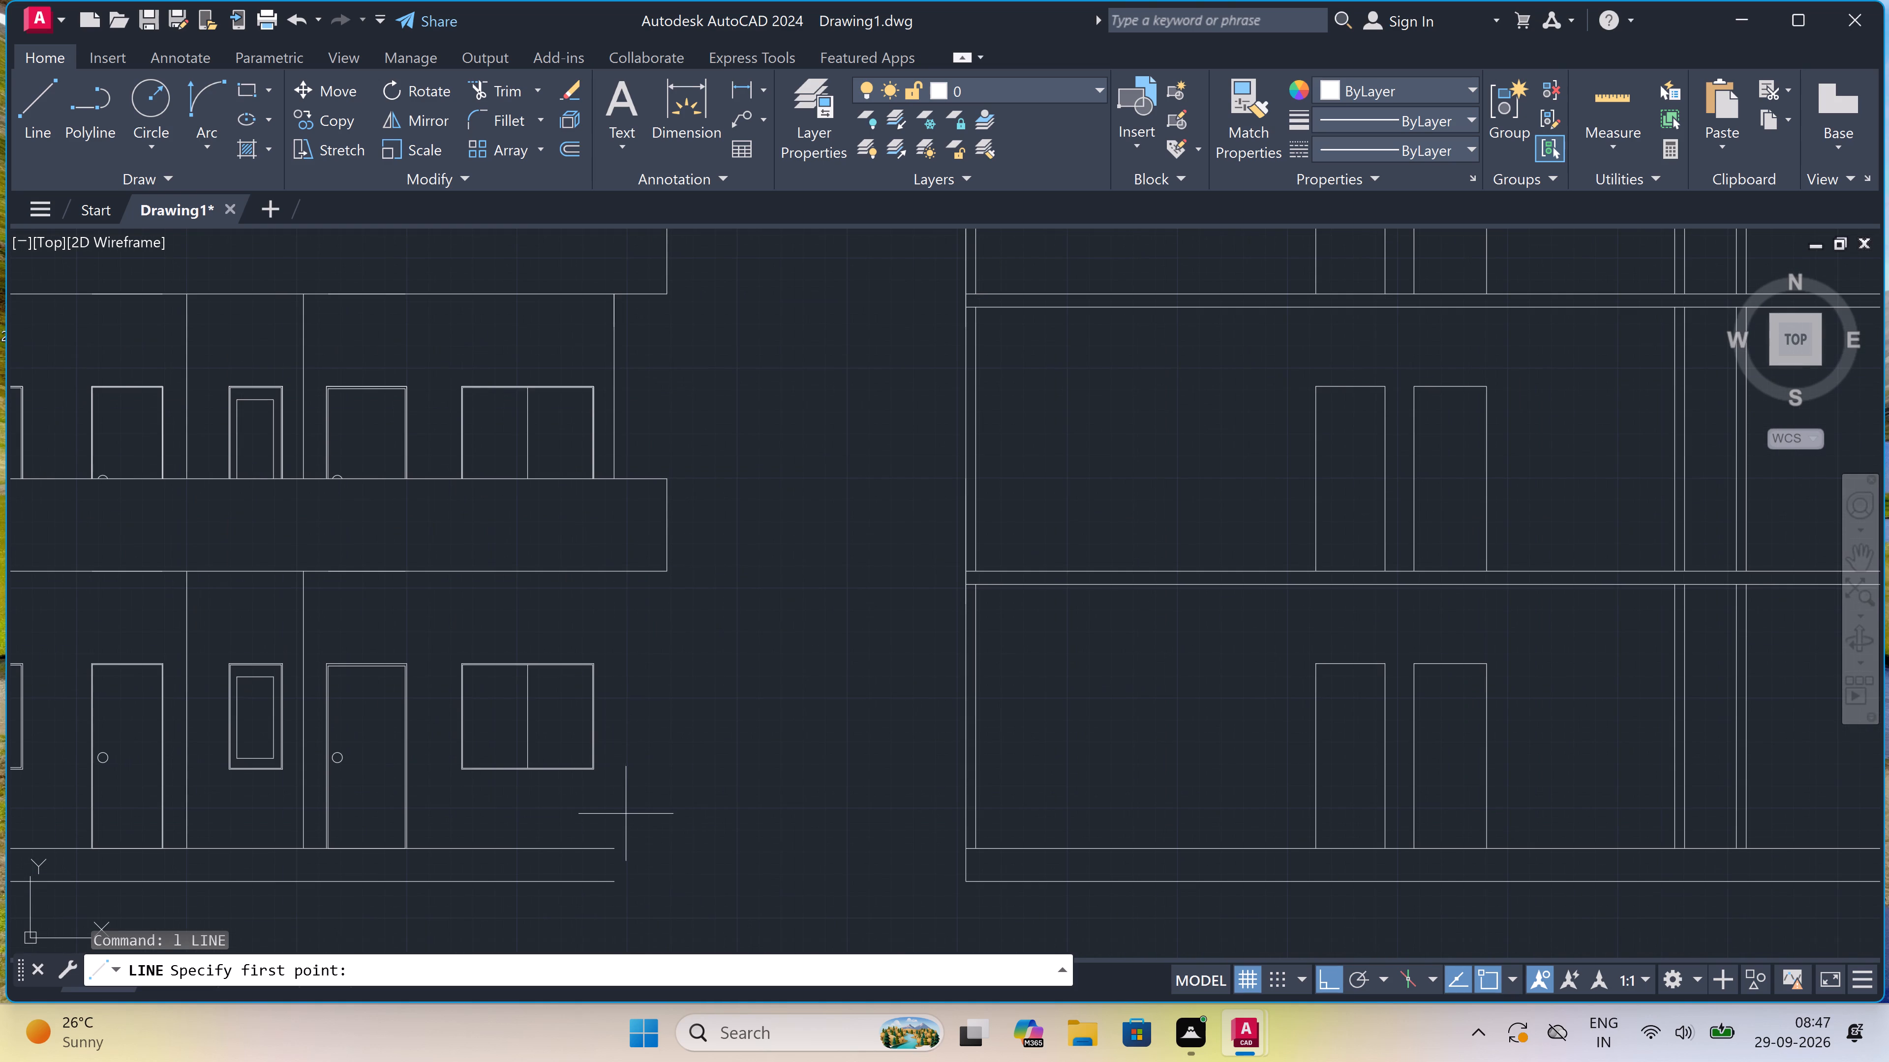
pyautogui.click(617, 888)
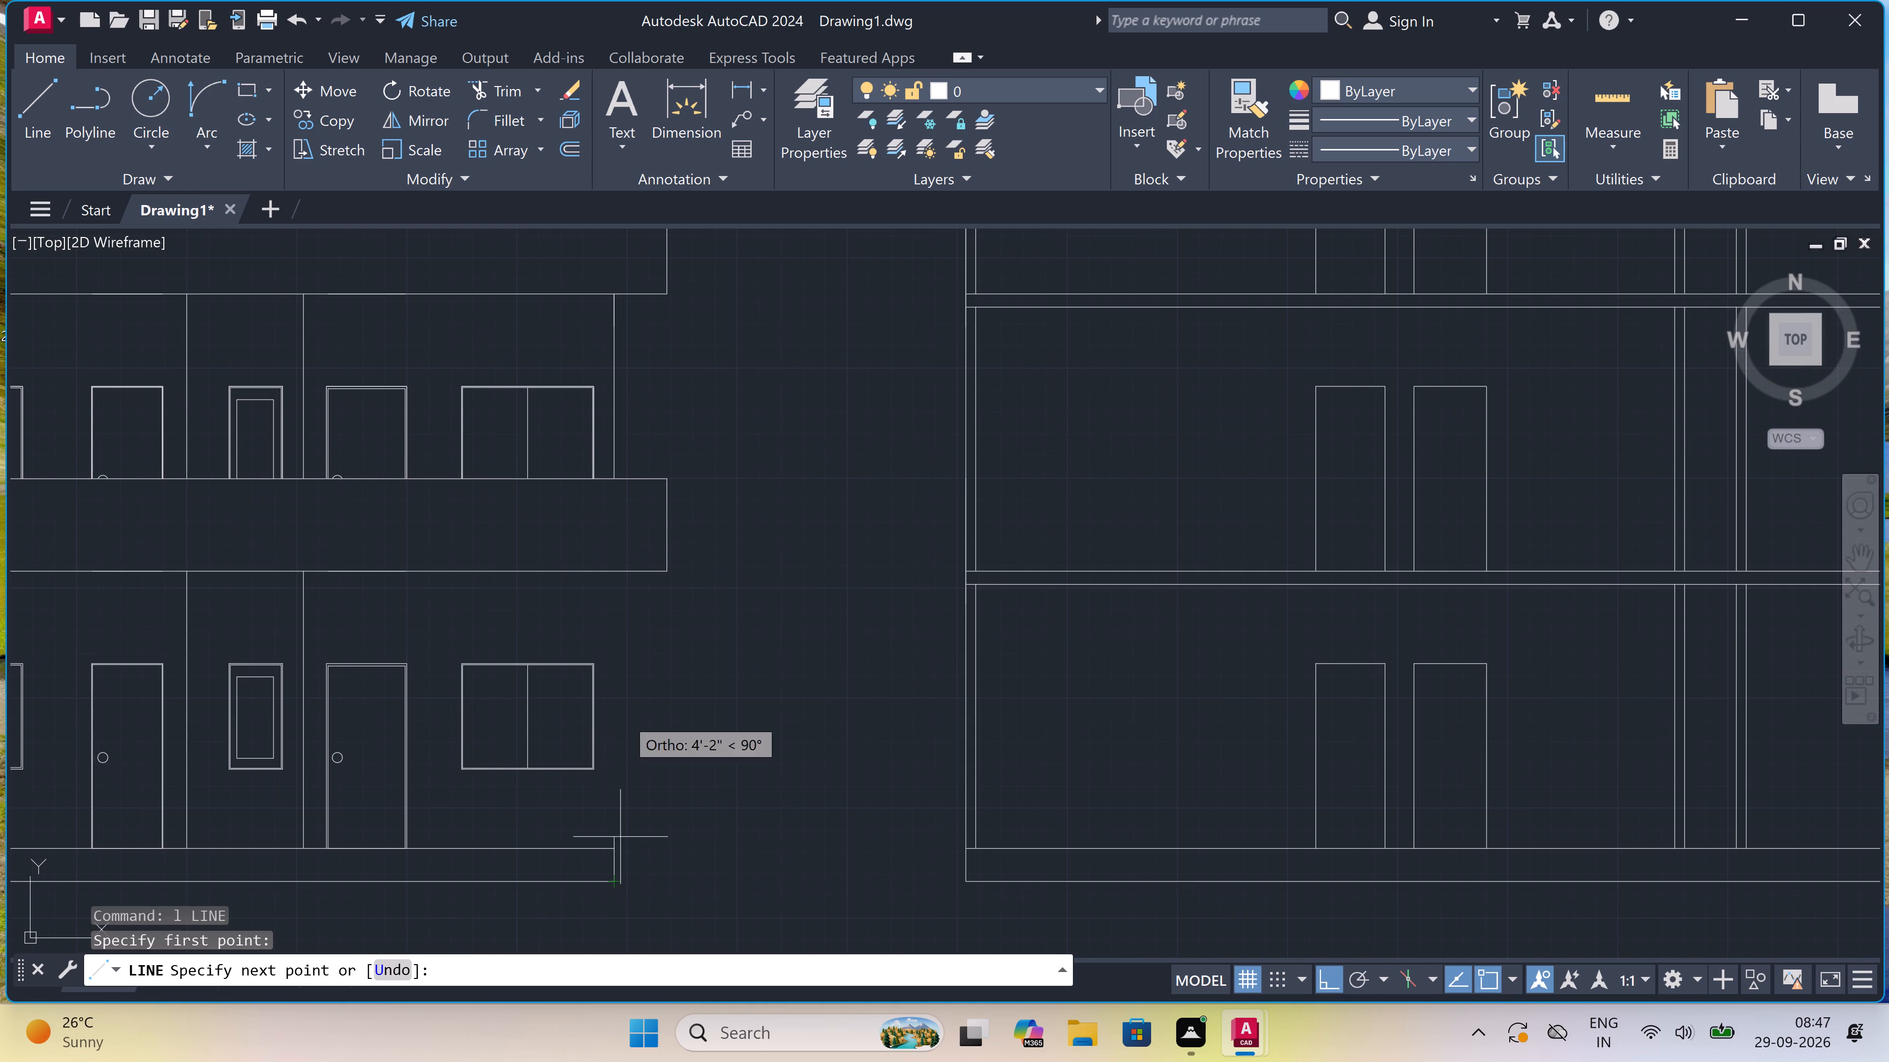
pyautogui.scroll(1, 616, 572)
pyautogui.click(616, 572)
pyautogui.press('Escape')
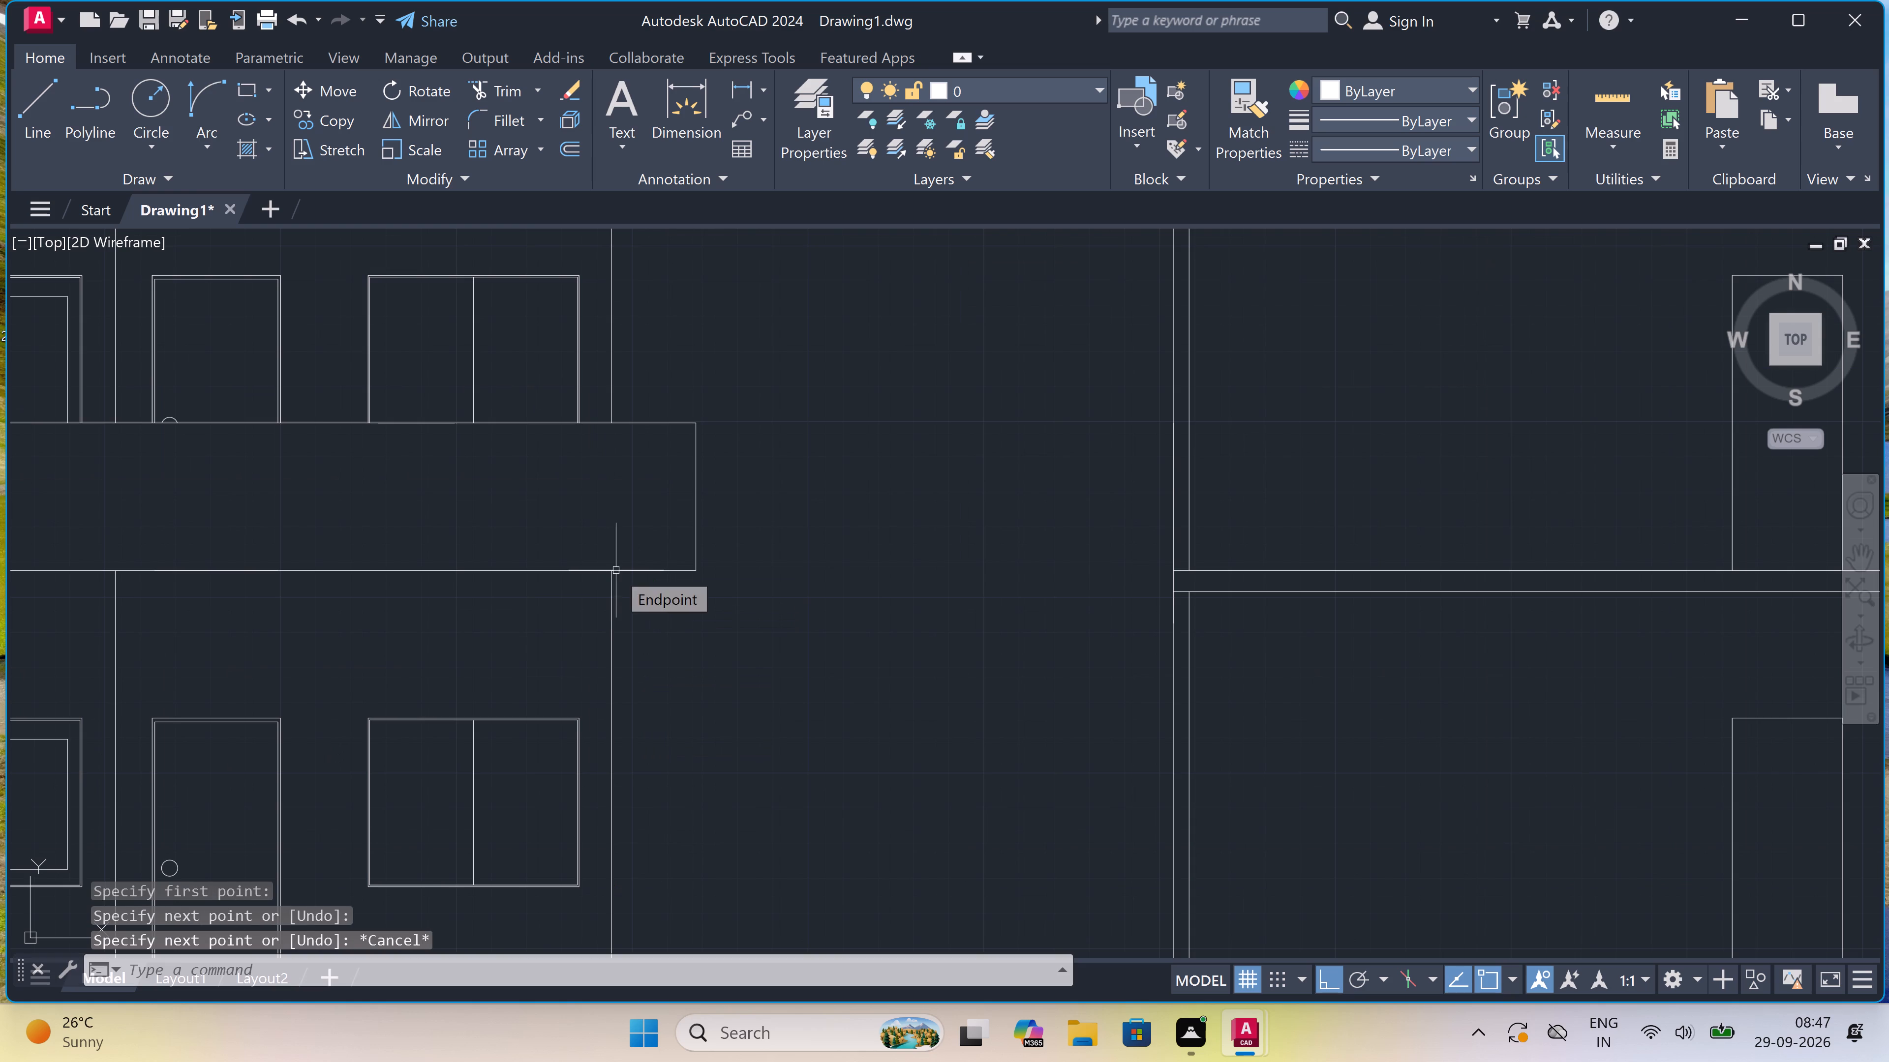
# With Ortho off, draw a sloping line from the lower band's bottom-right corner down to the ground storey's right wall line.
pyautogui.scroll(-4, 629, 556)
pyautogui.scroll(1, 629, 555)
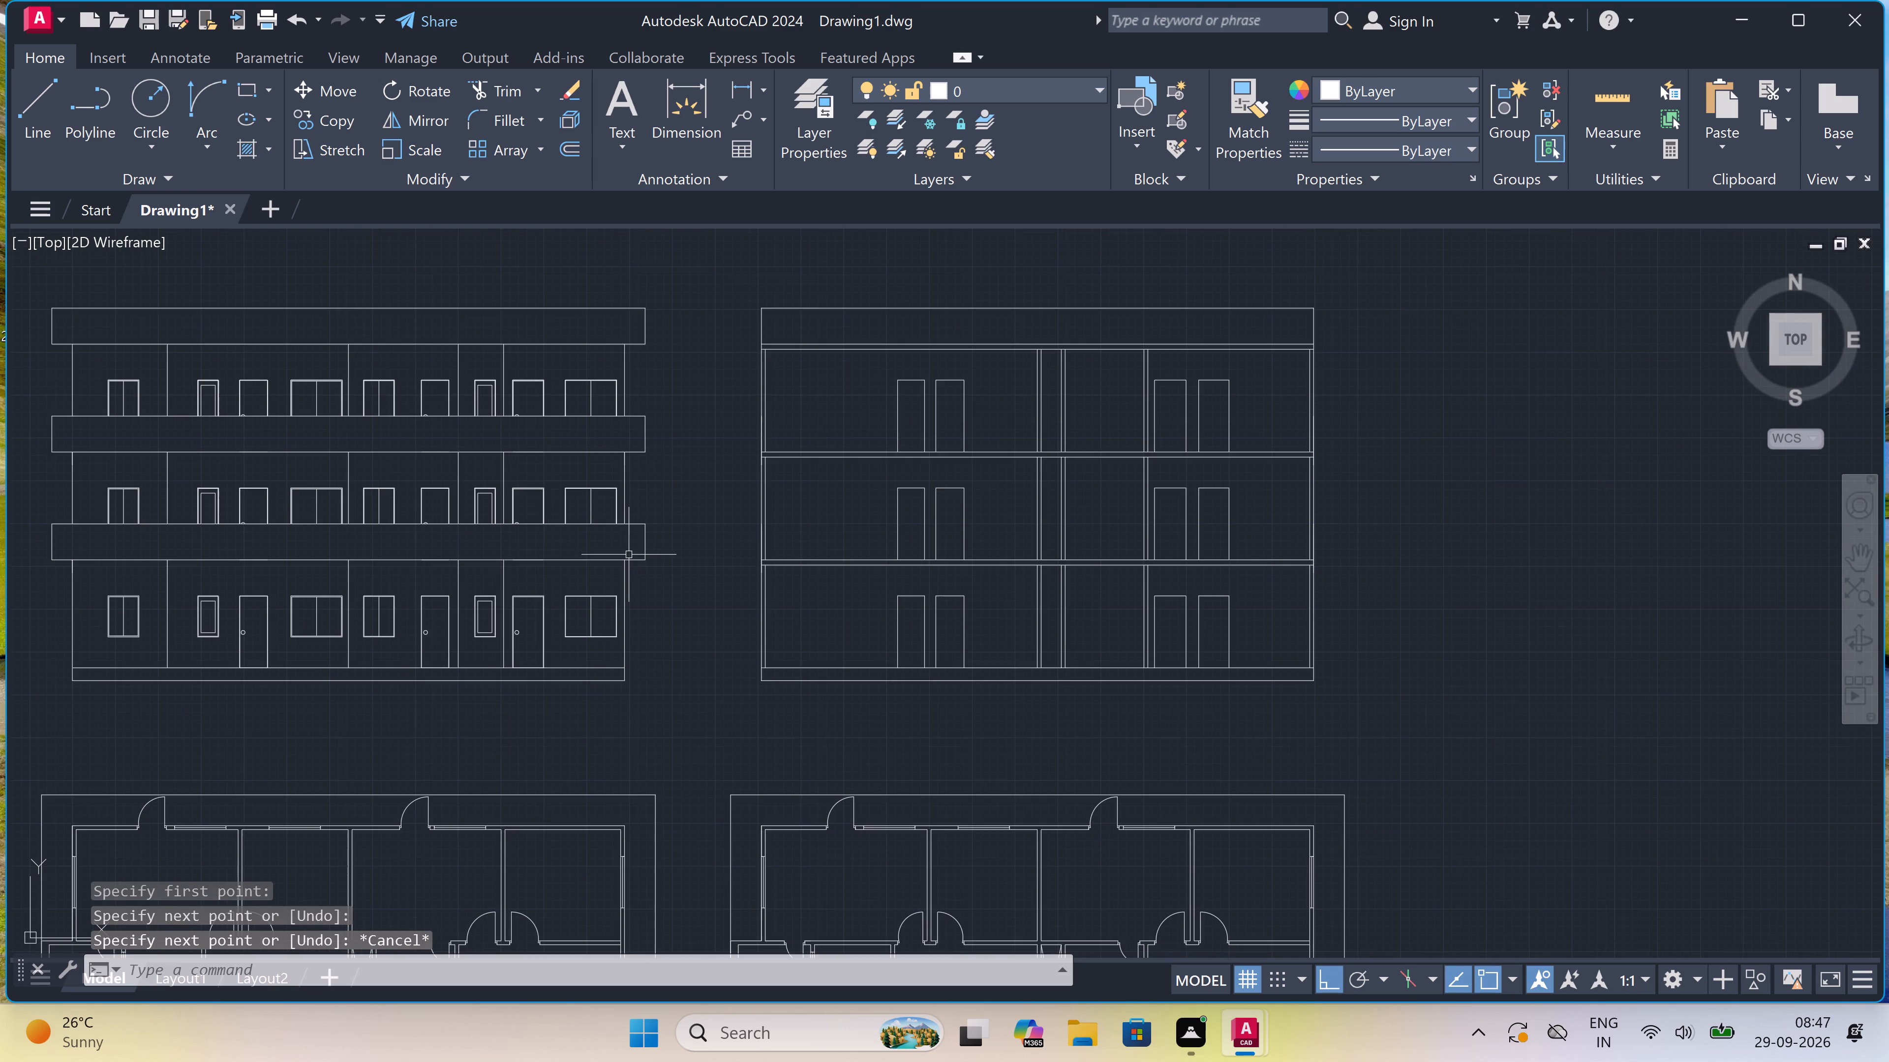
pyautogui.scroll(4, 629, 555)
pyautogui.write('l')
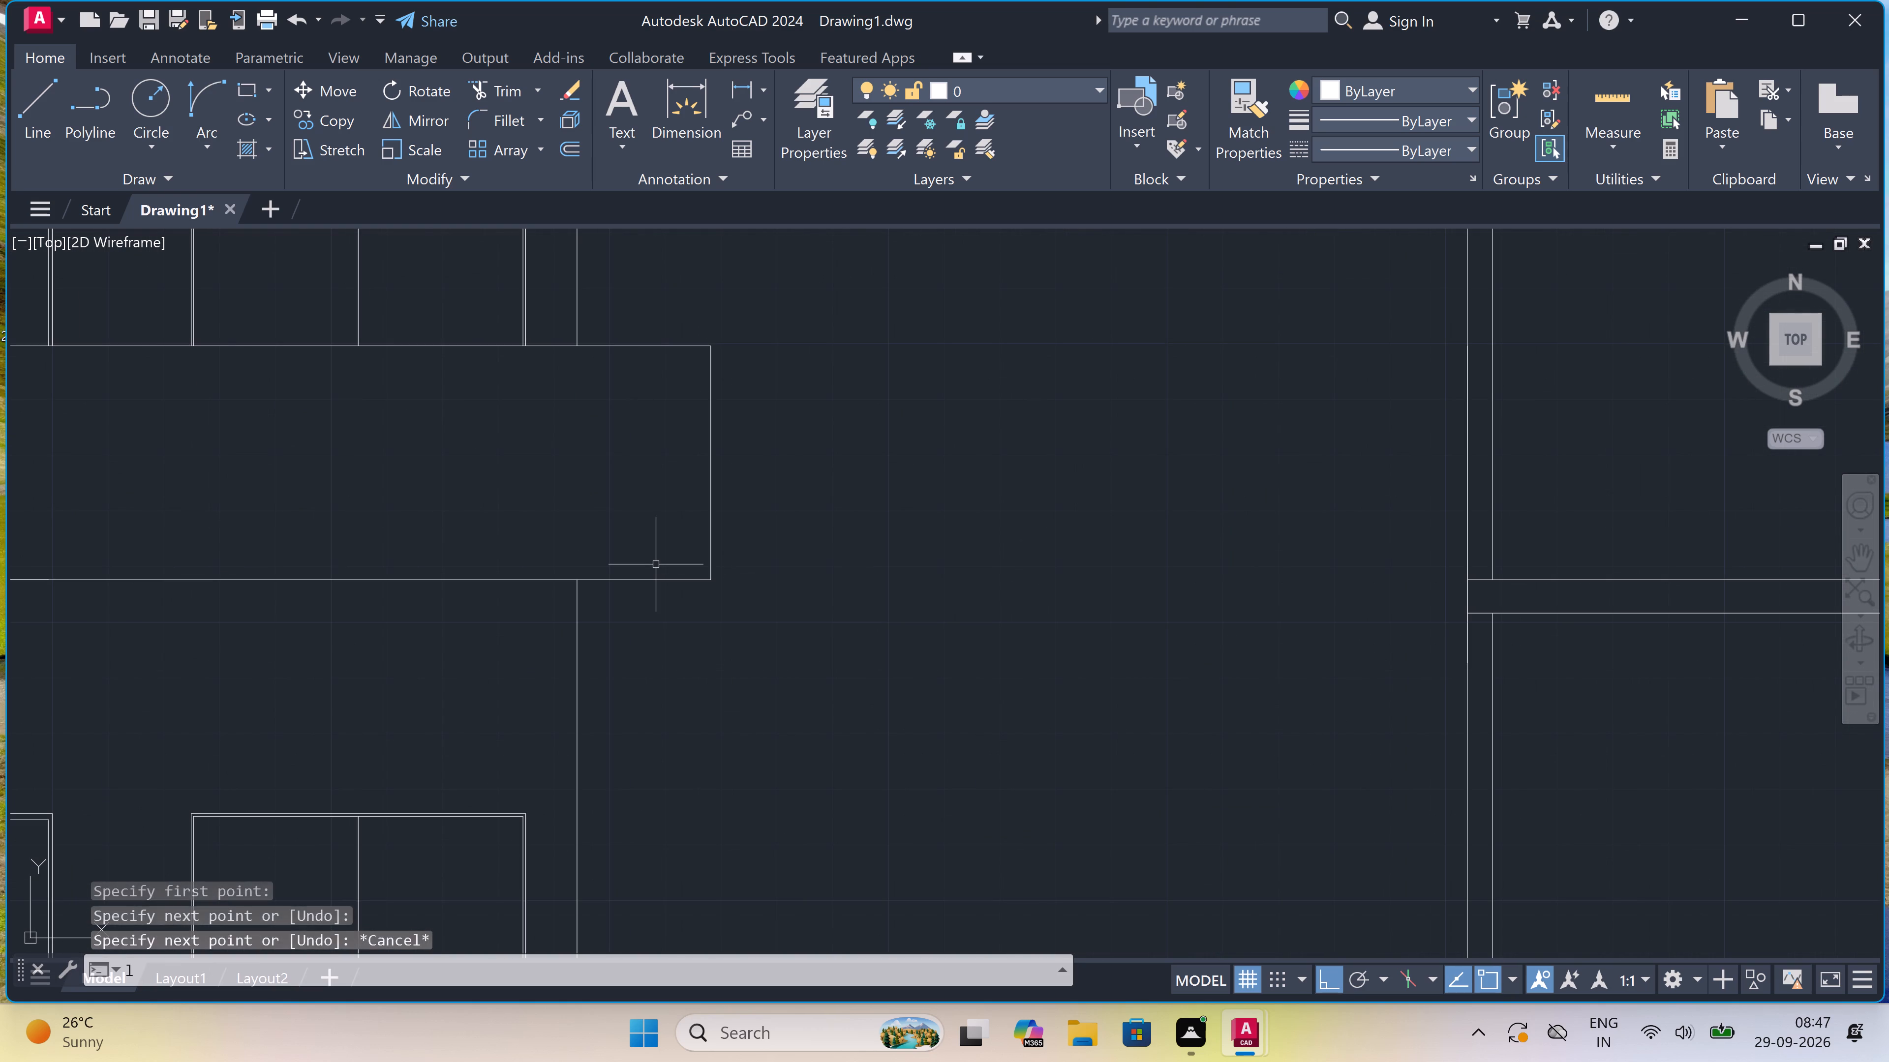
pyautogui.press('space')
pyautogui.press('F8')
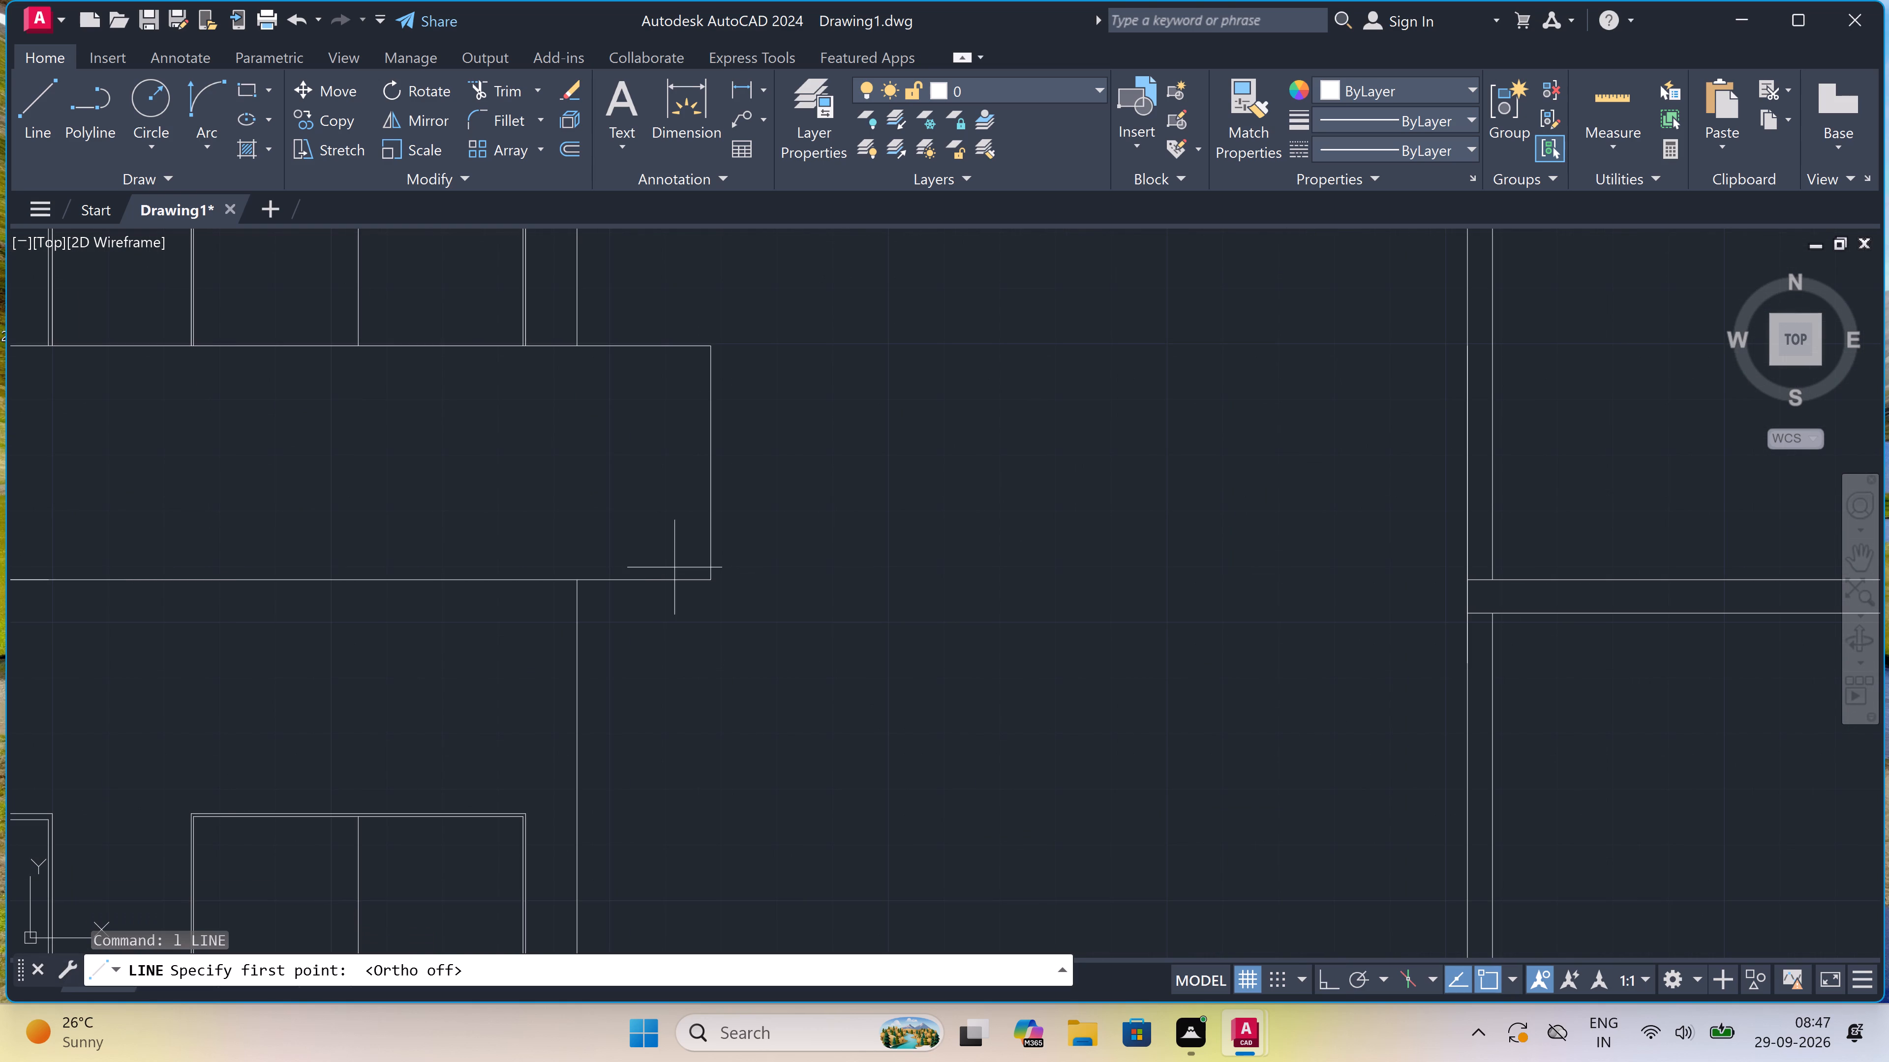
pyautogui.click(706, 578)
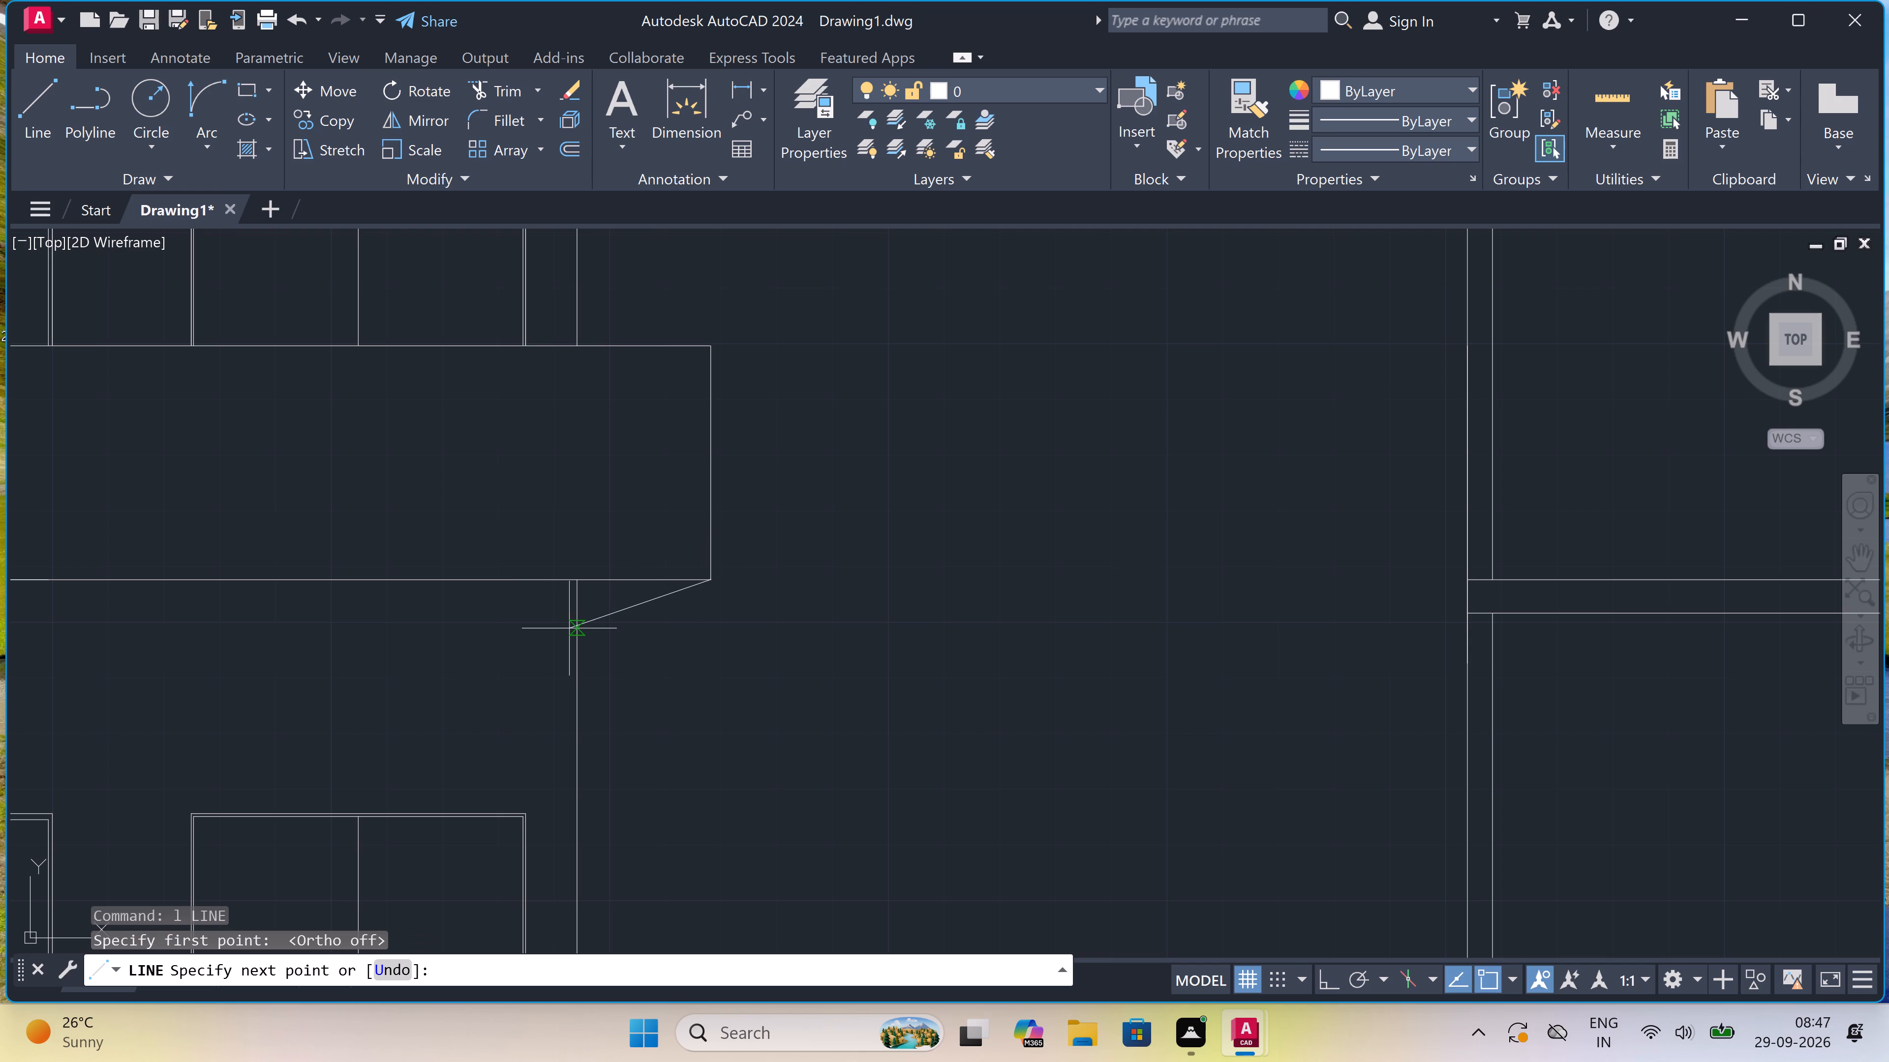
pyautogui.click(572, 619)
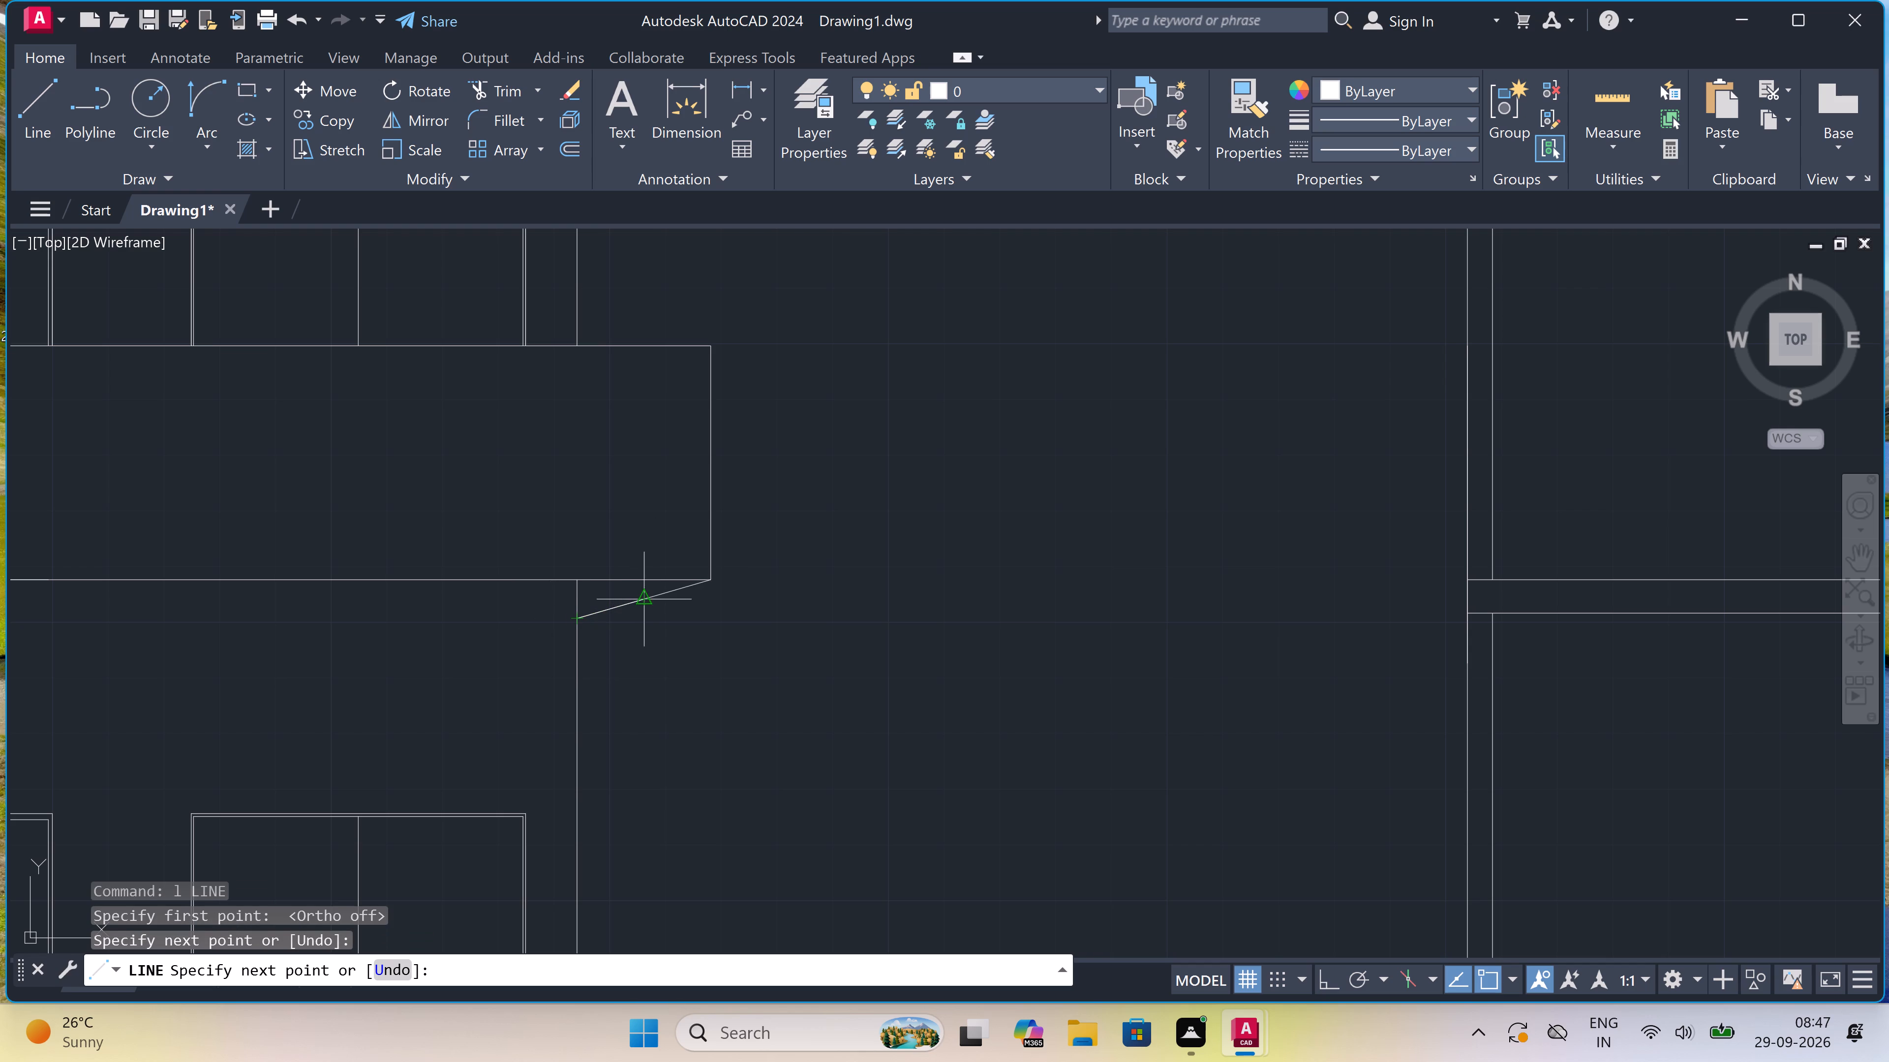
pyautogui.press('Escape')
# Draw a sloping line from the lower band's bottom-left corner down to the ground storey's left wall line.
pyautogui.press('space')
pyautogui.scroll(-4, 638, 601)
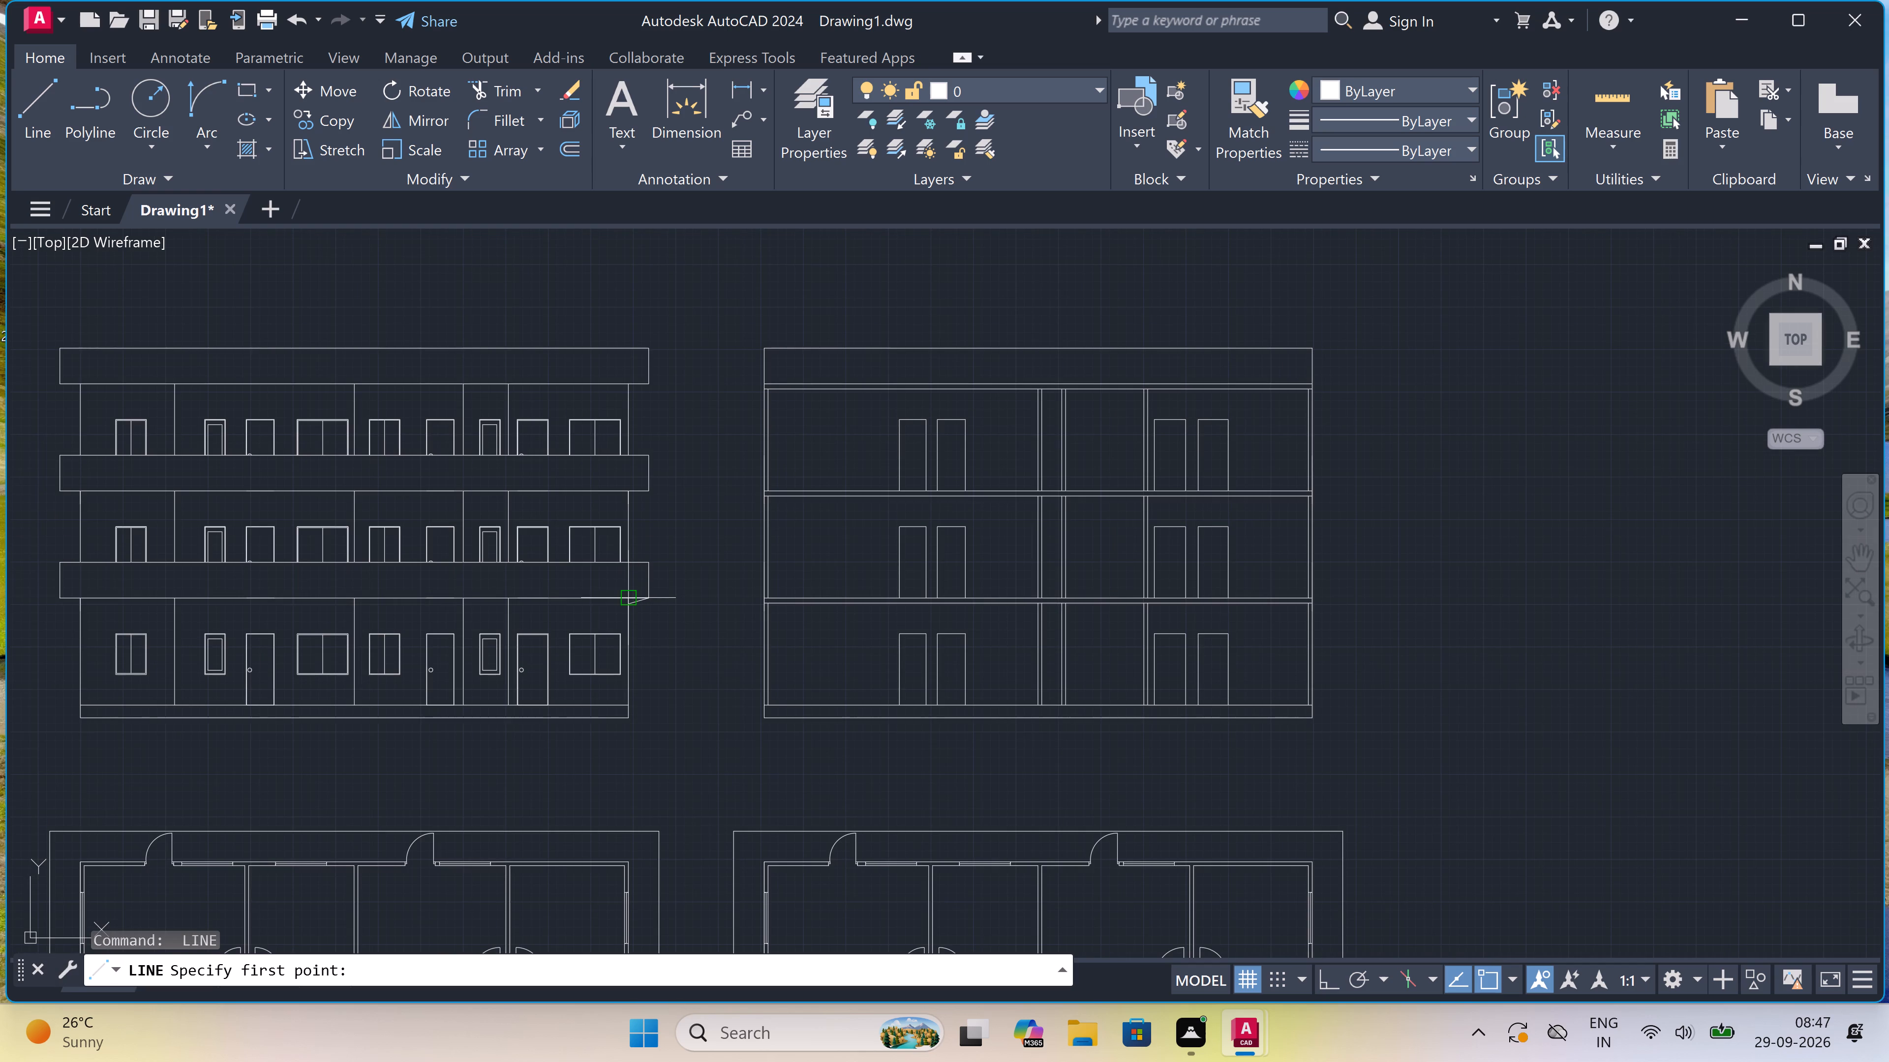
pyautogui.scroll(3, 22, 585)
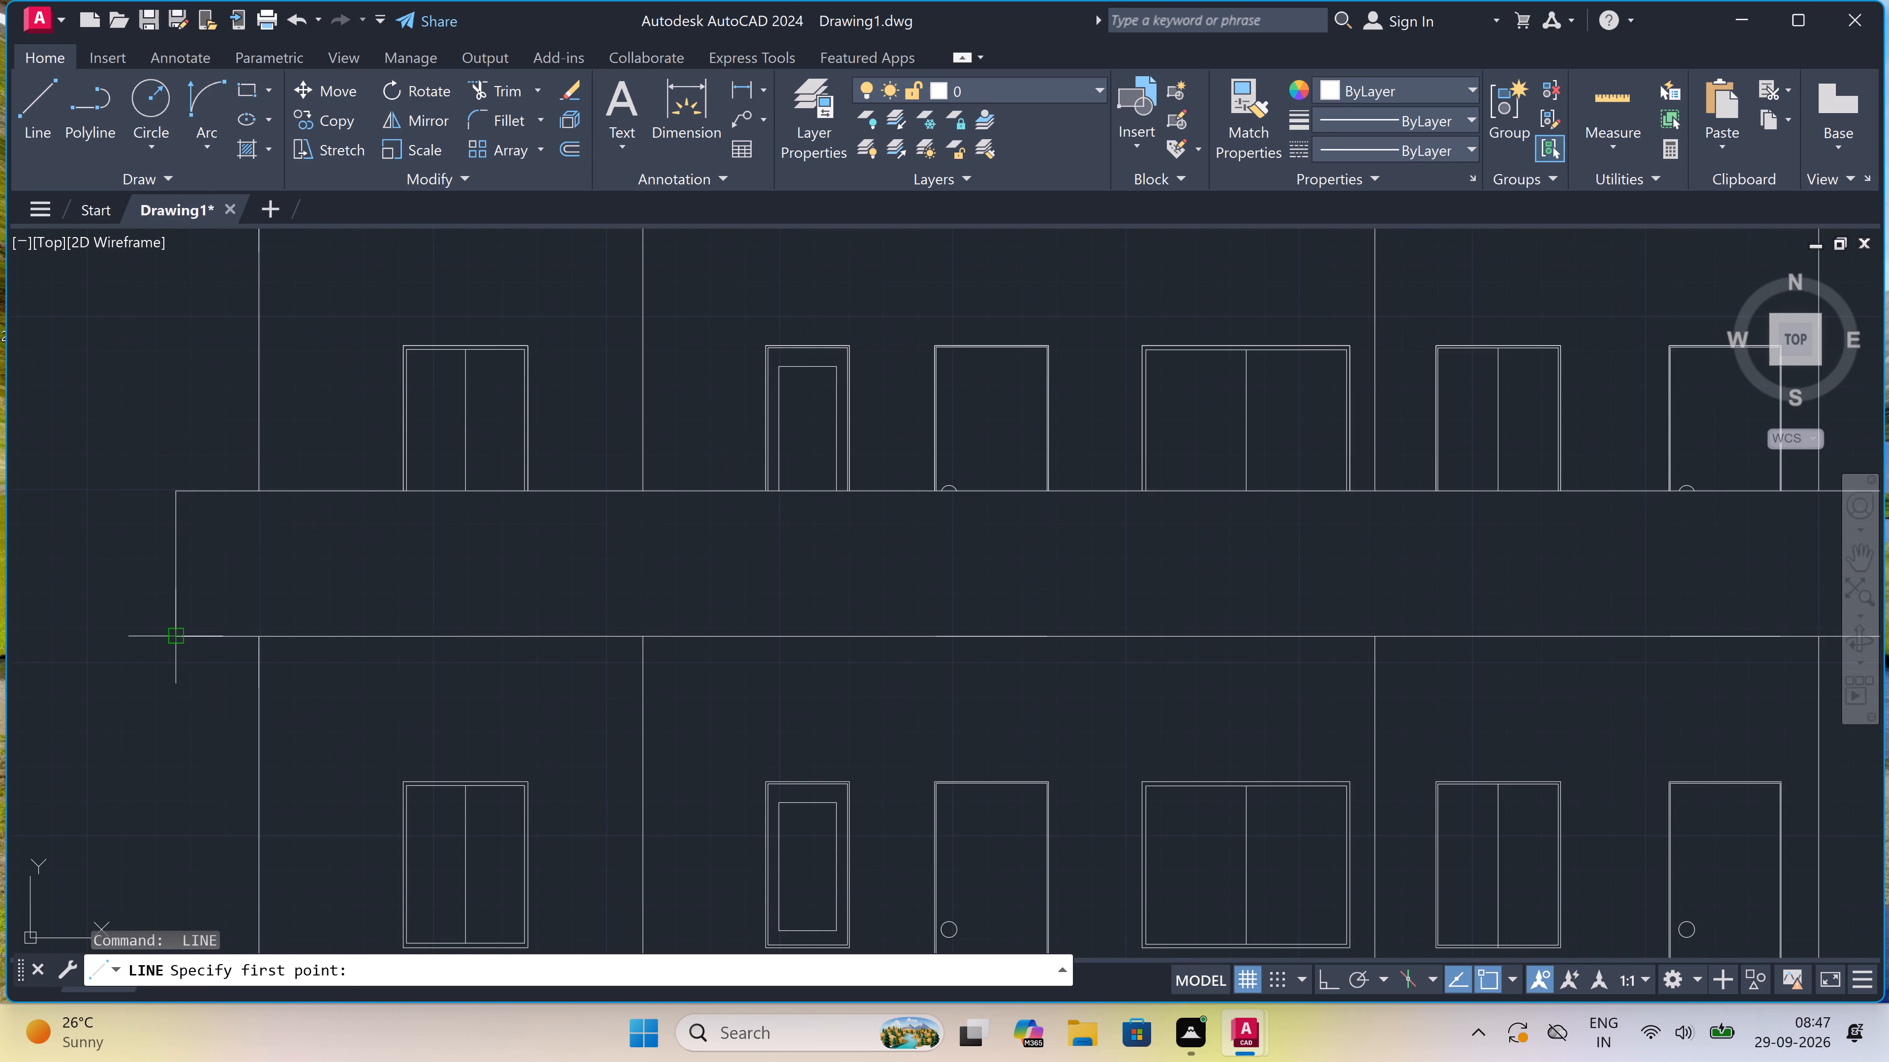
pyautogui.moveTo(182, 632); pyautogui.dragTo(182, 637)
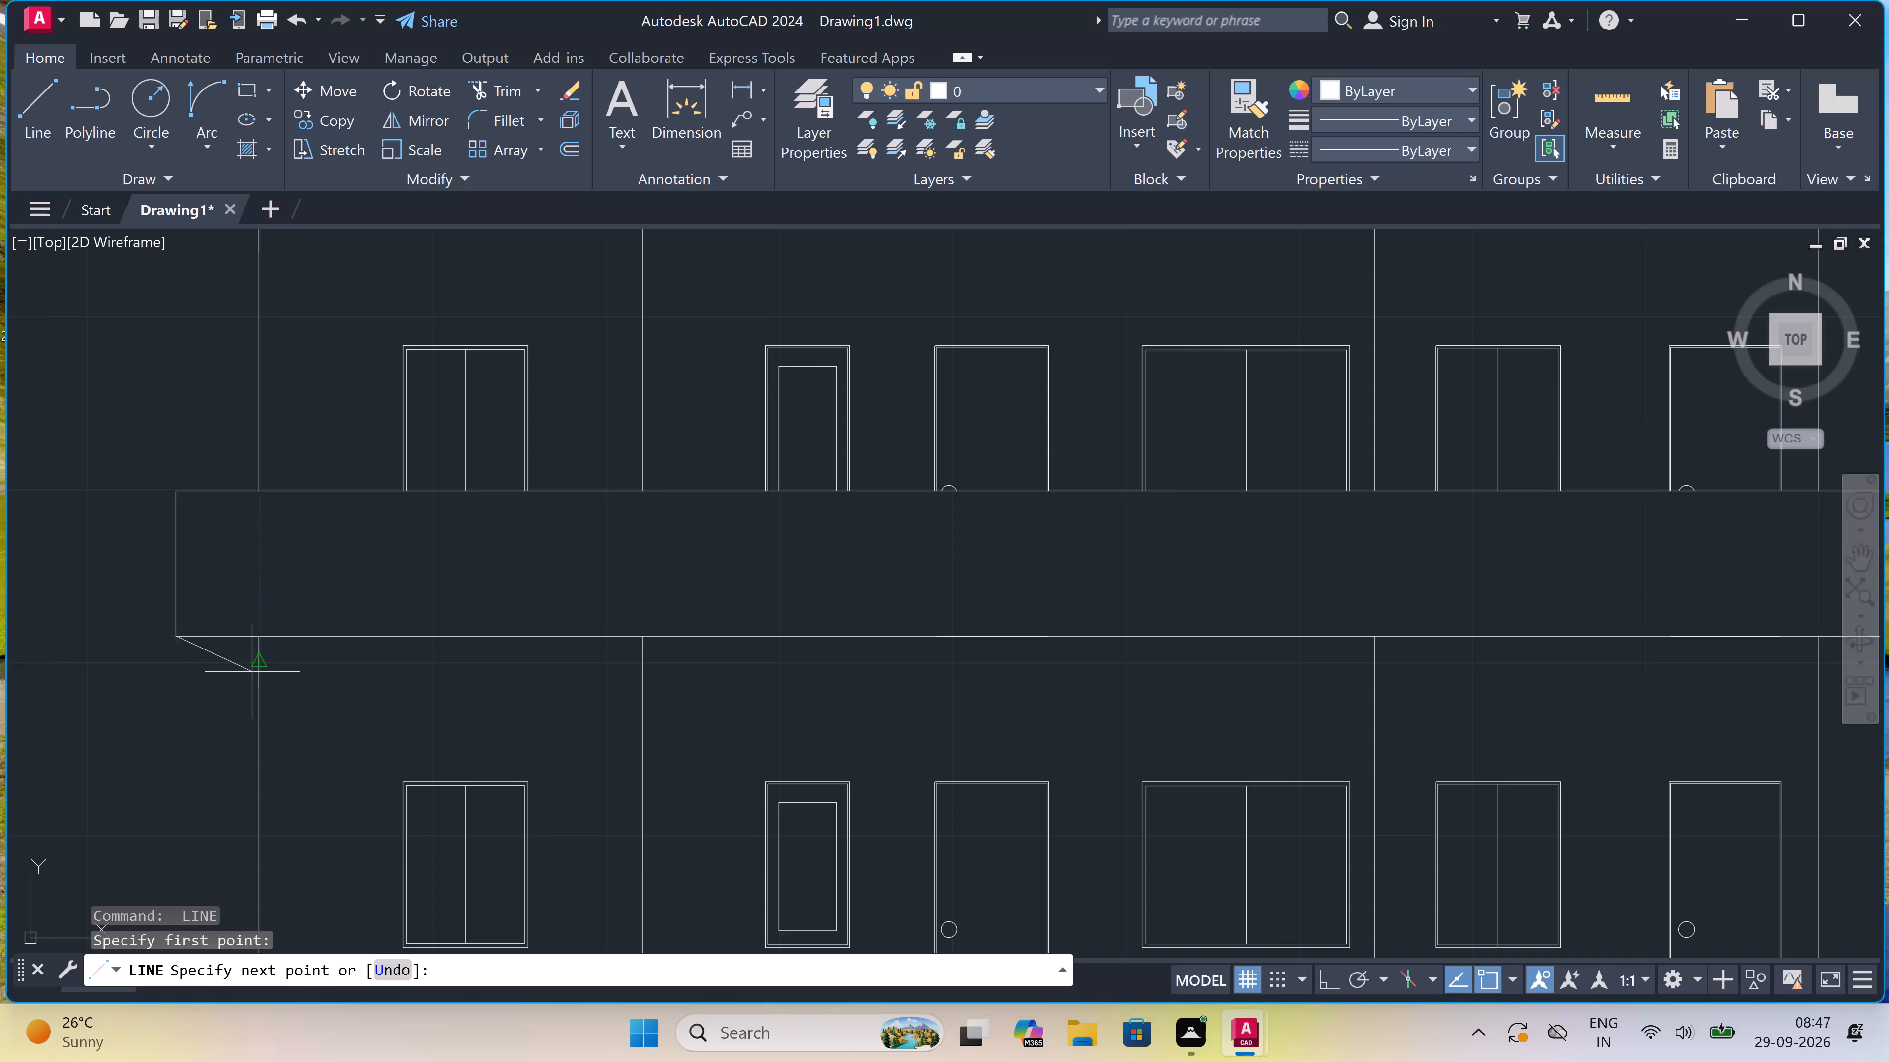
pyautogui.scroll(2, 249, 669)
pyautogui.click(268, 661)
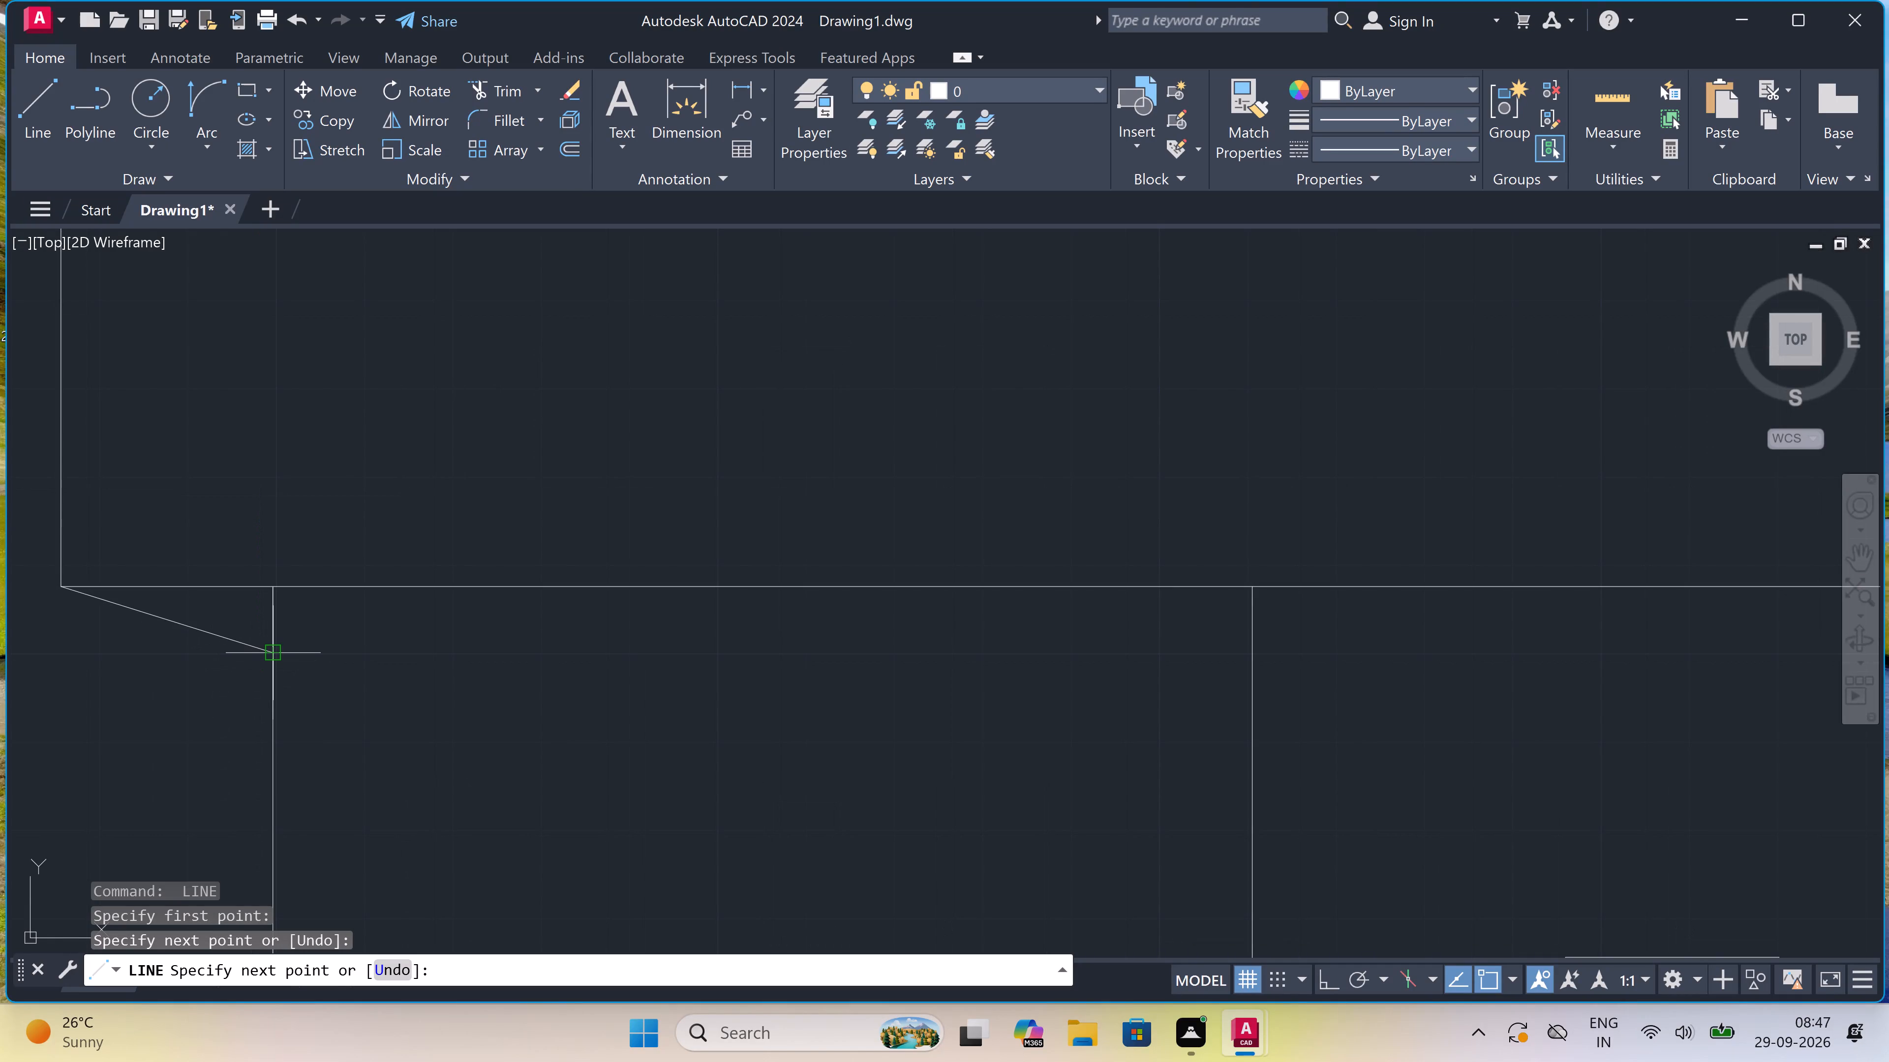
pyautogui.press('Escape')
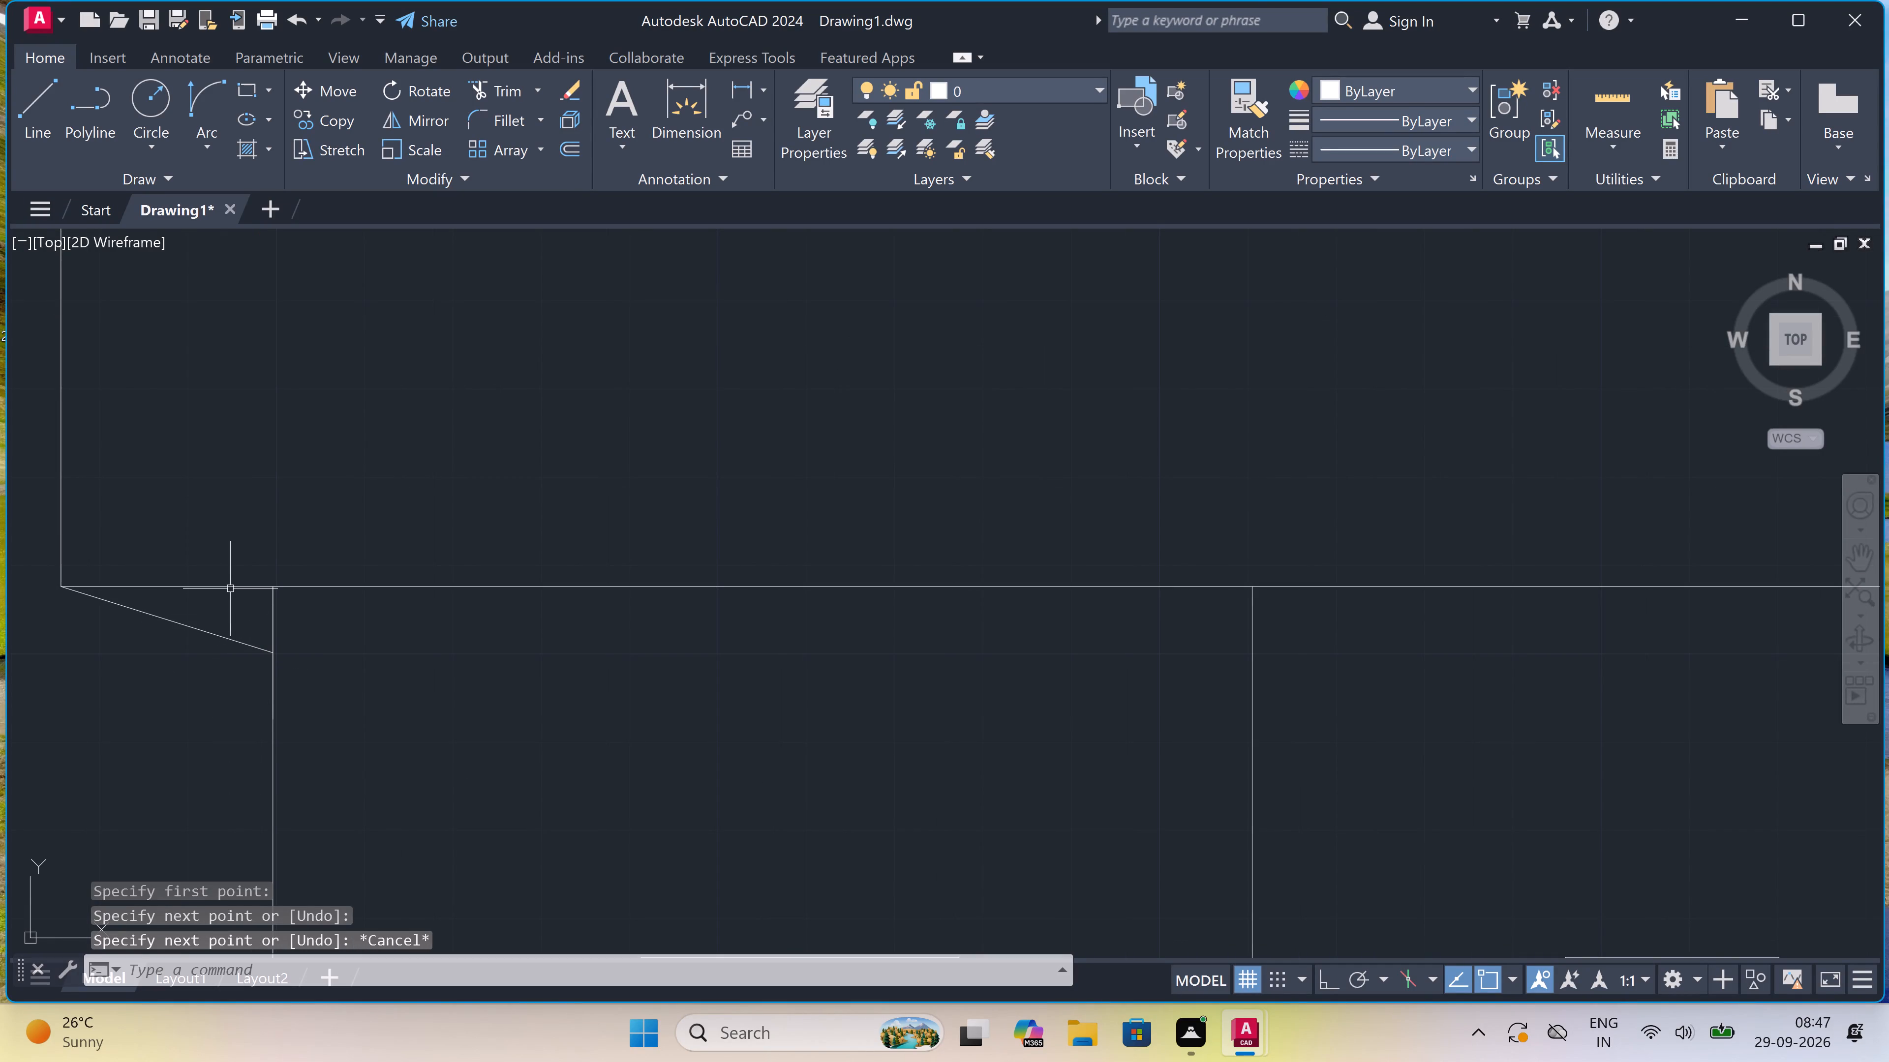
# Copy both sloping end lines from the lower band's bottom-right corner to the bottom-right corners of the middle and top bands.
pyautogui.click(218, 616)
pyautogui.click(168, 673)
pyautogui.scroll(-5, 279, 564)
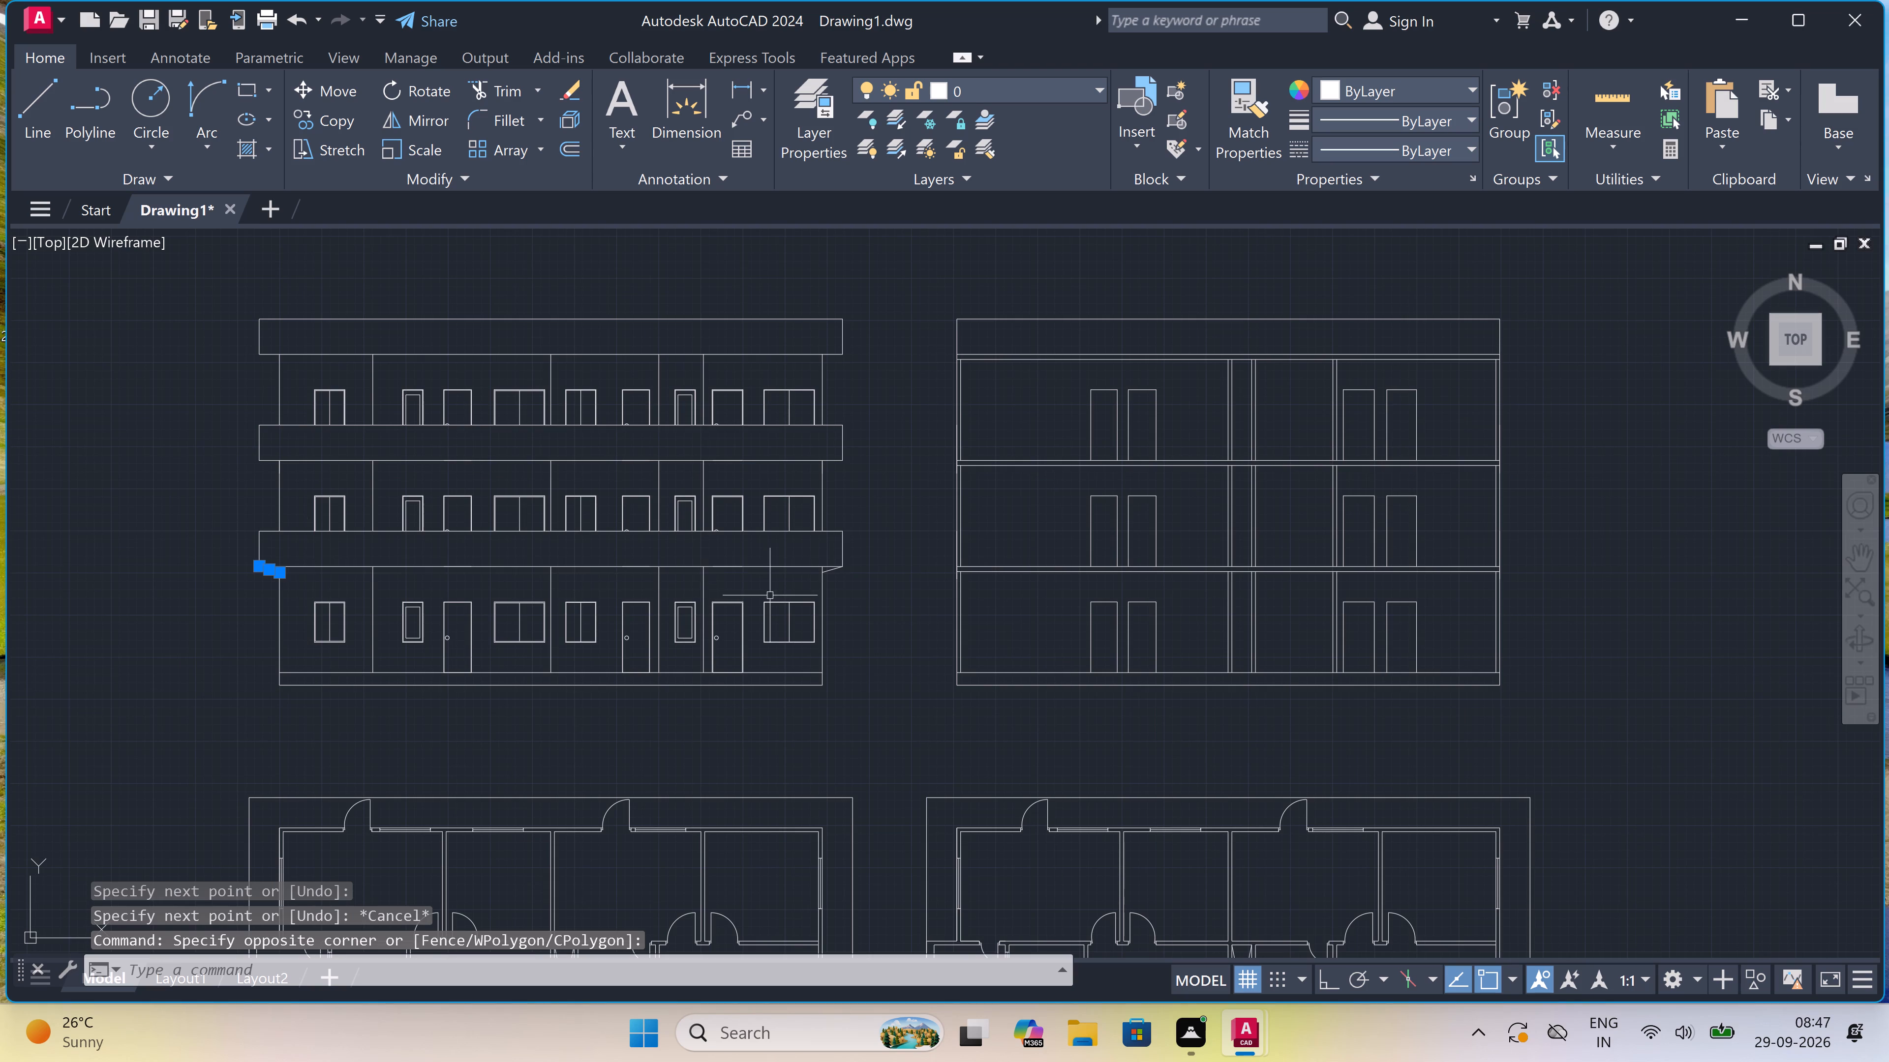
pyautogui.scroll(6, 833, 568)
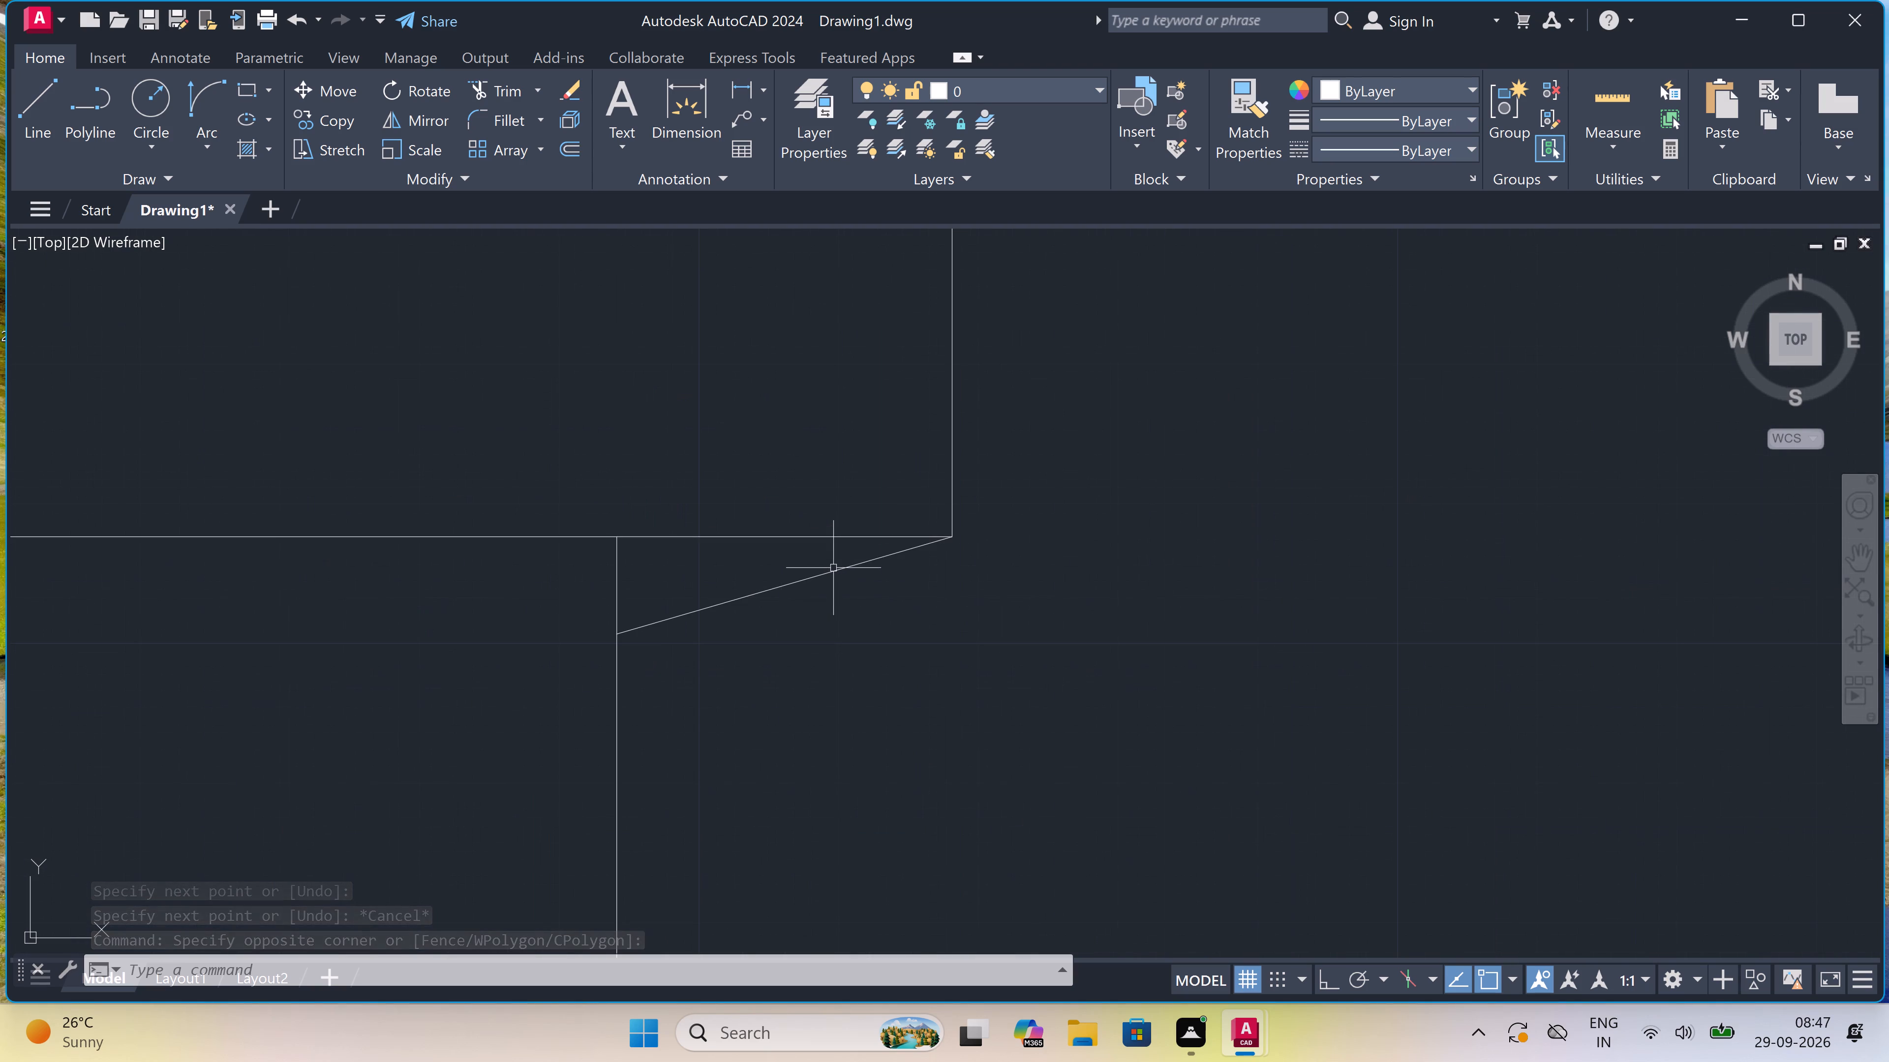
pyautogui.click(833, 567)
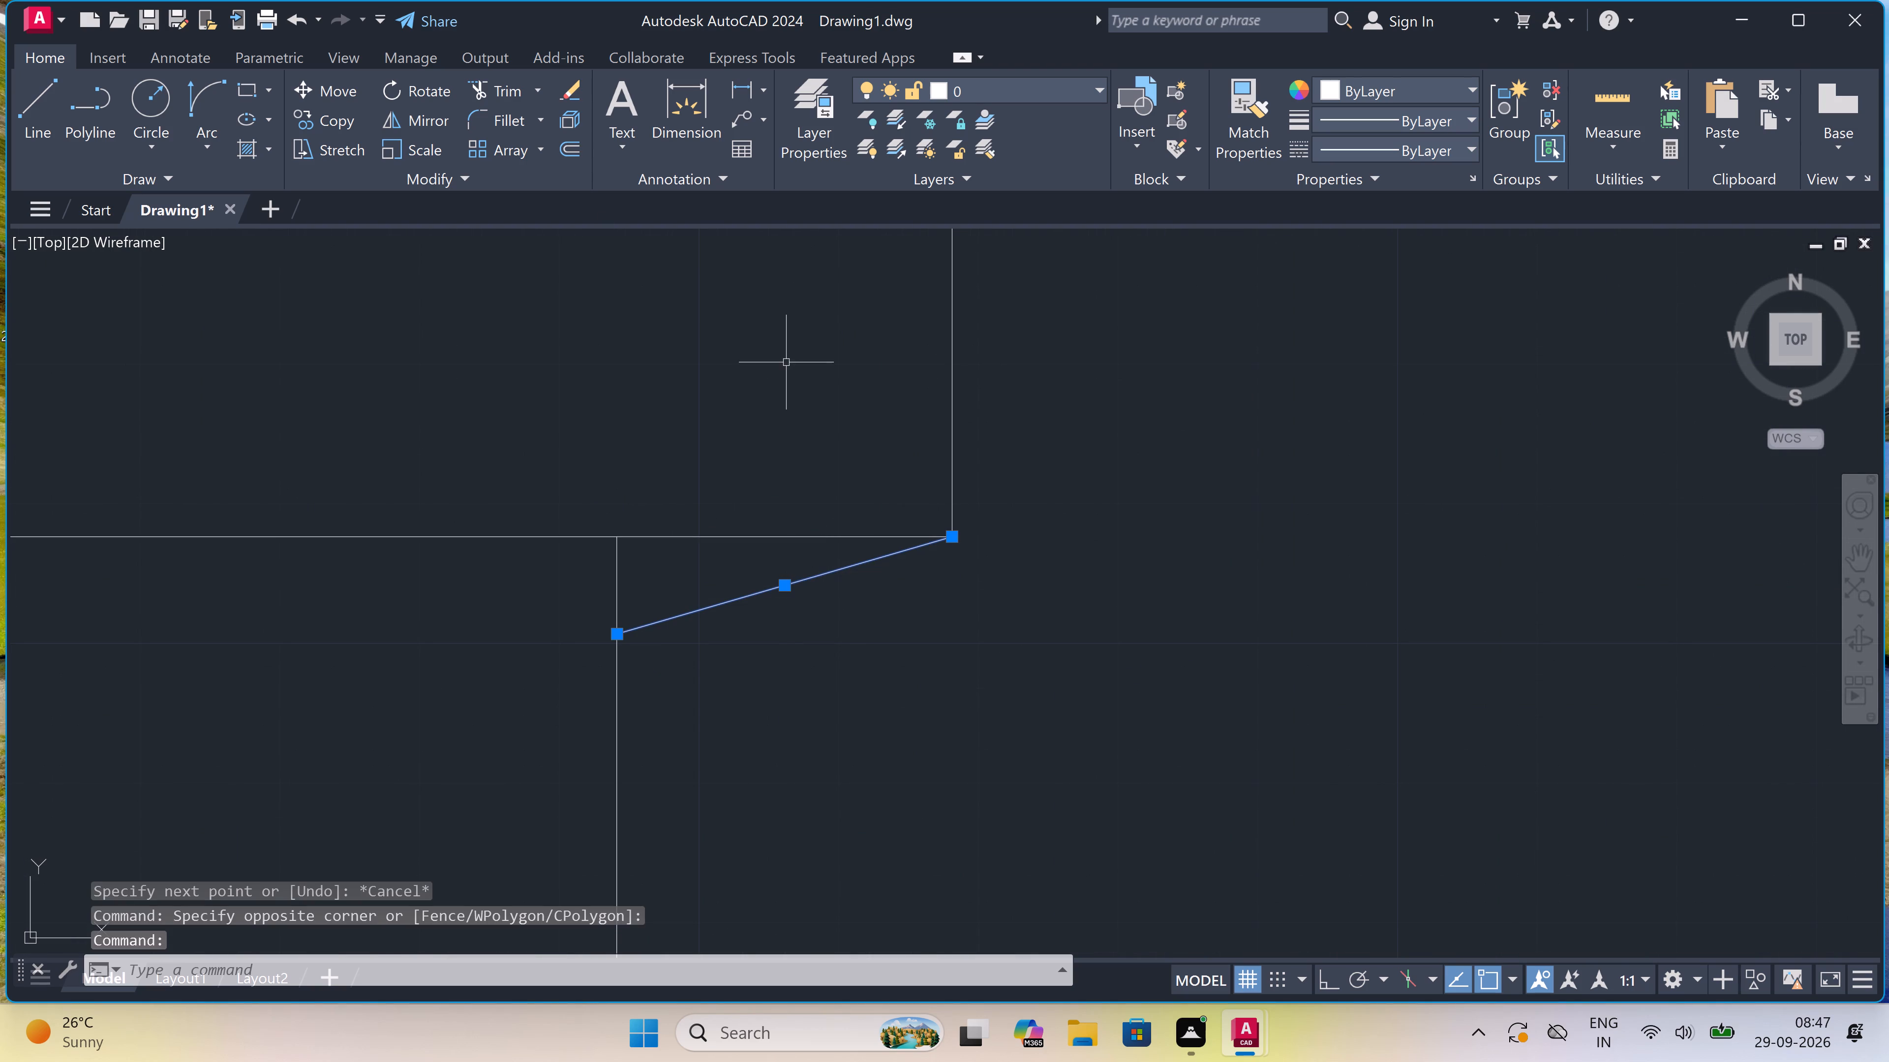
pyautogui.click(318, 117)
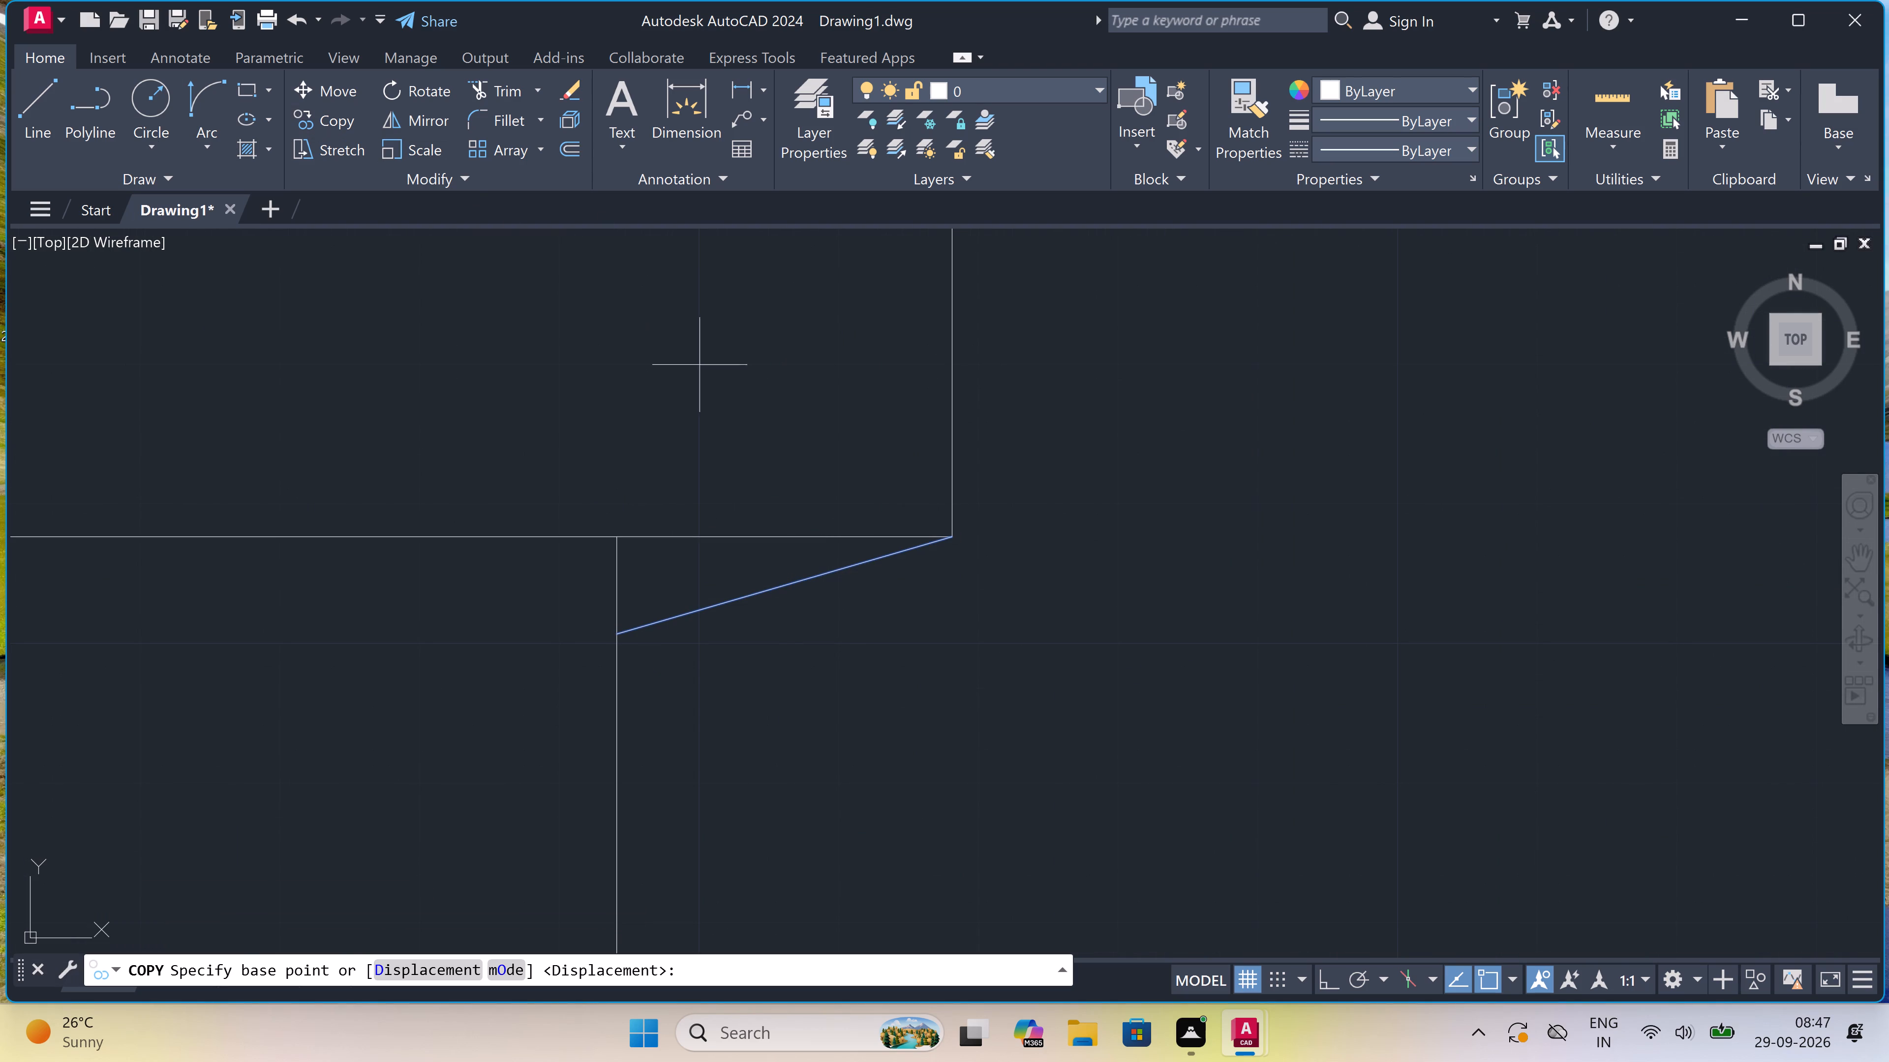
pyautogui.click(951, 543)
pyautogui.scroll(-6, 855, 649)
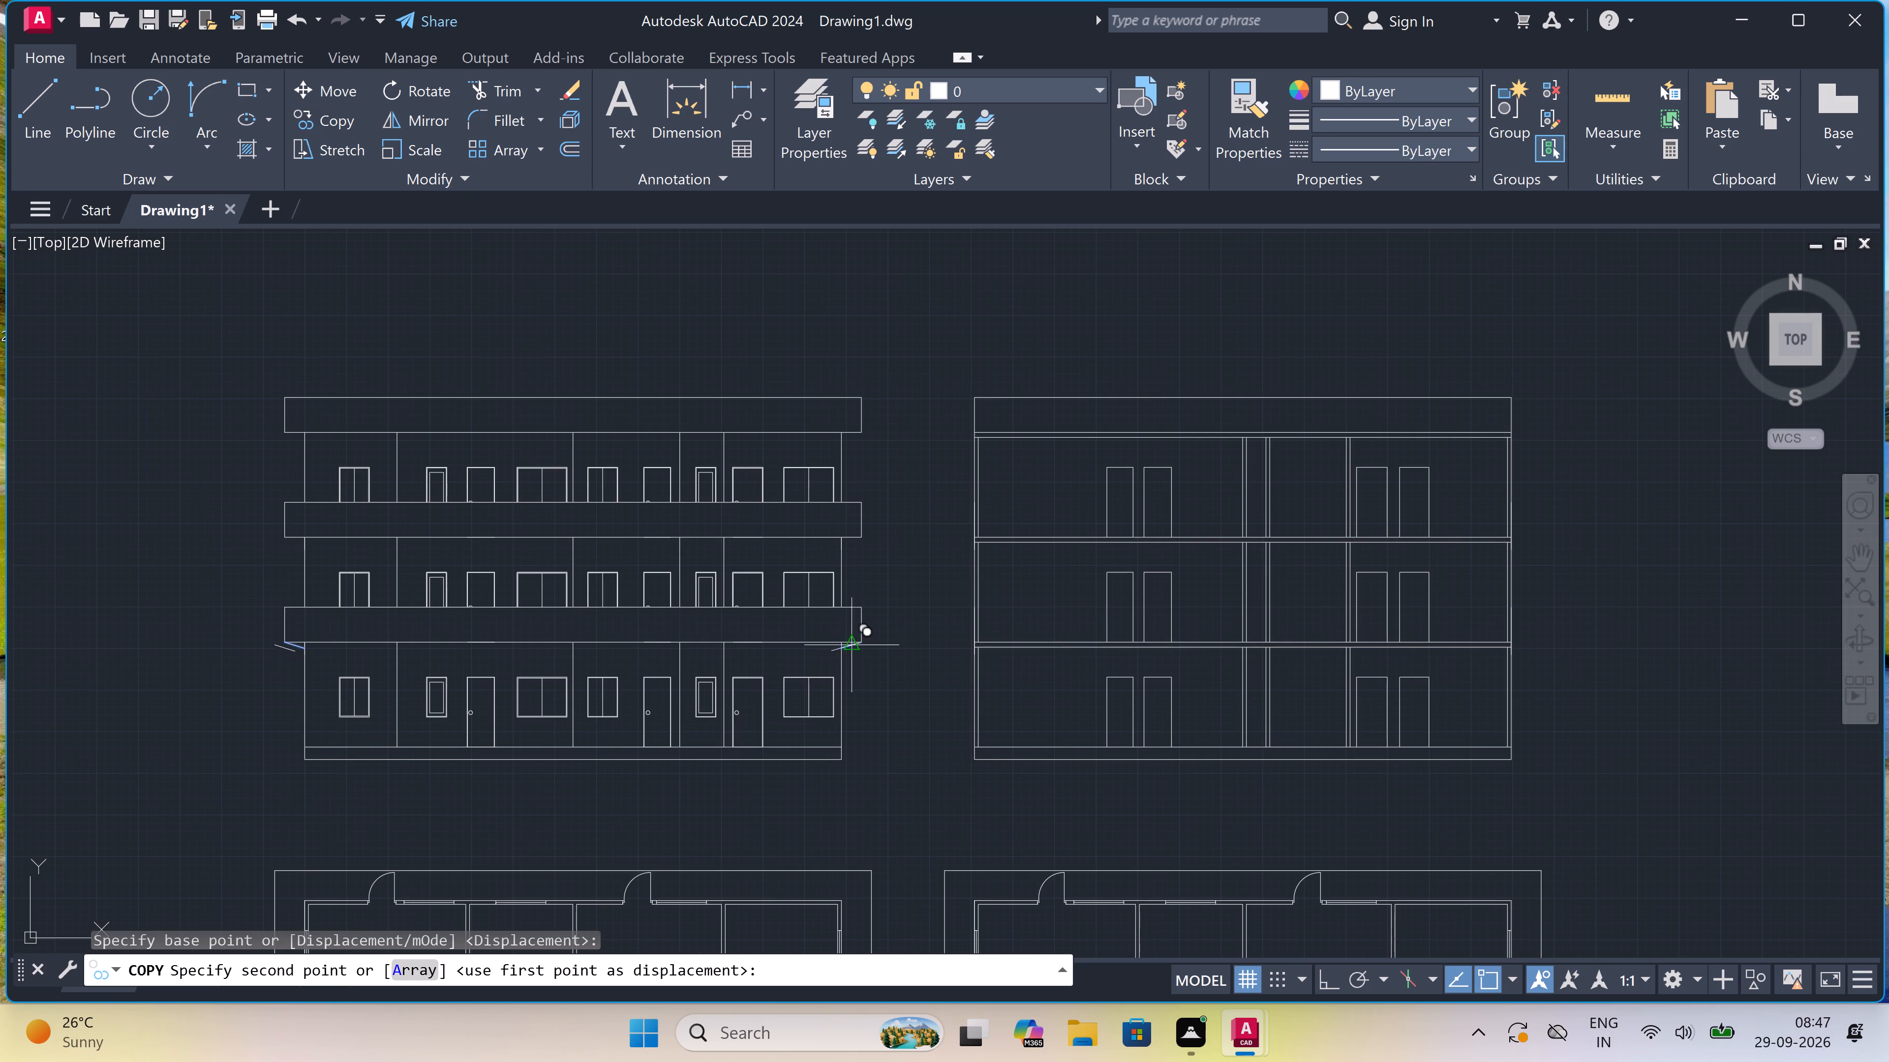
pyautogui.scroll(3, 860, 509)
pyautogui.scroll(2, 847, 588)
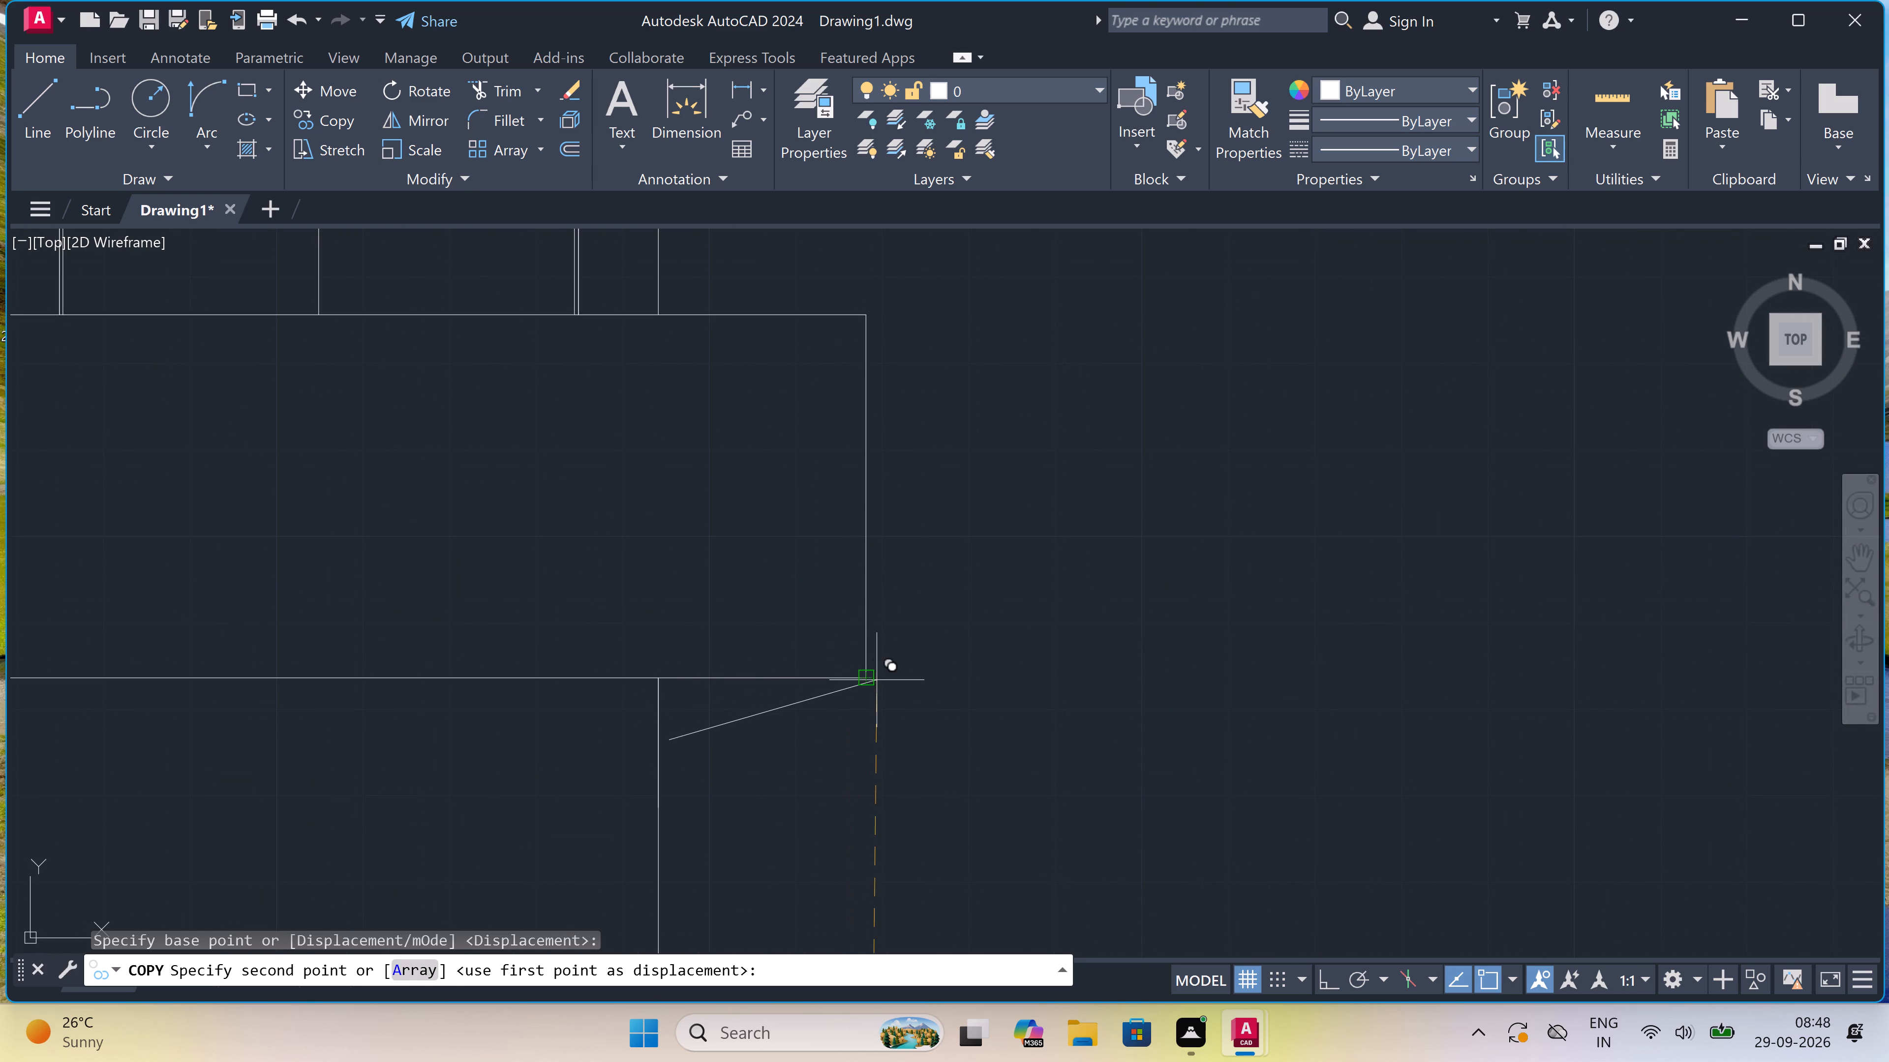
pyautogui.click(861, 683)
pyautogui.scroll(-4, 861, 683)
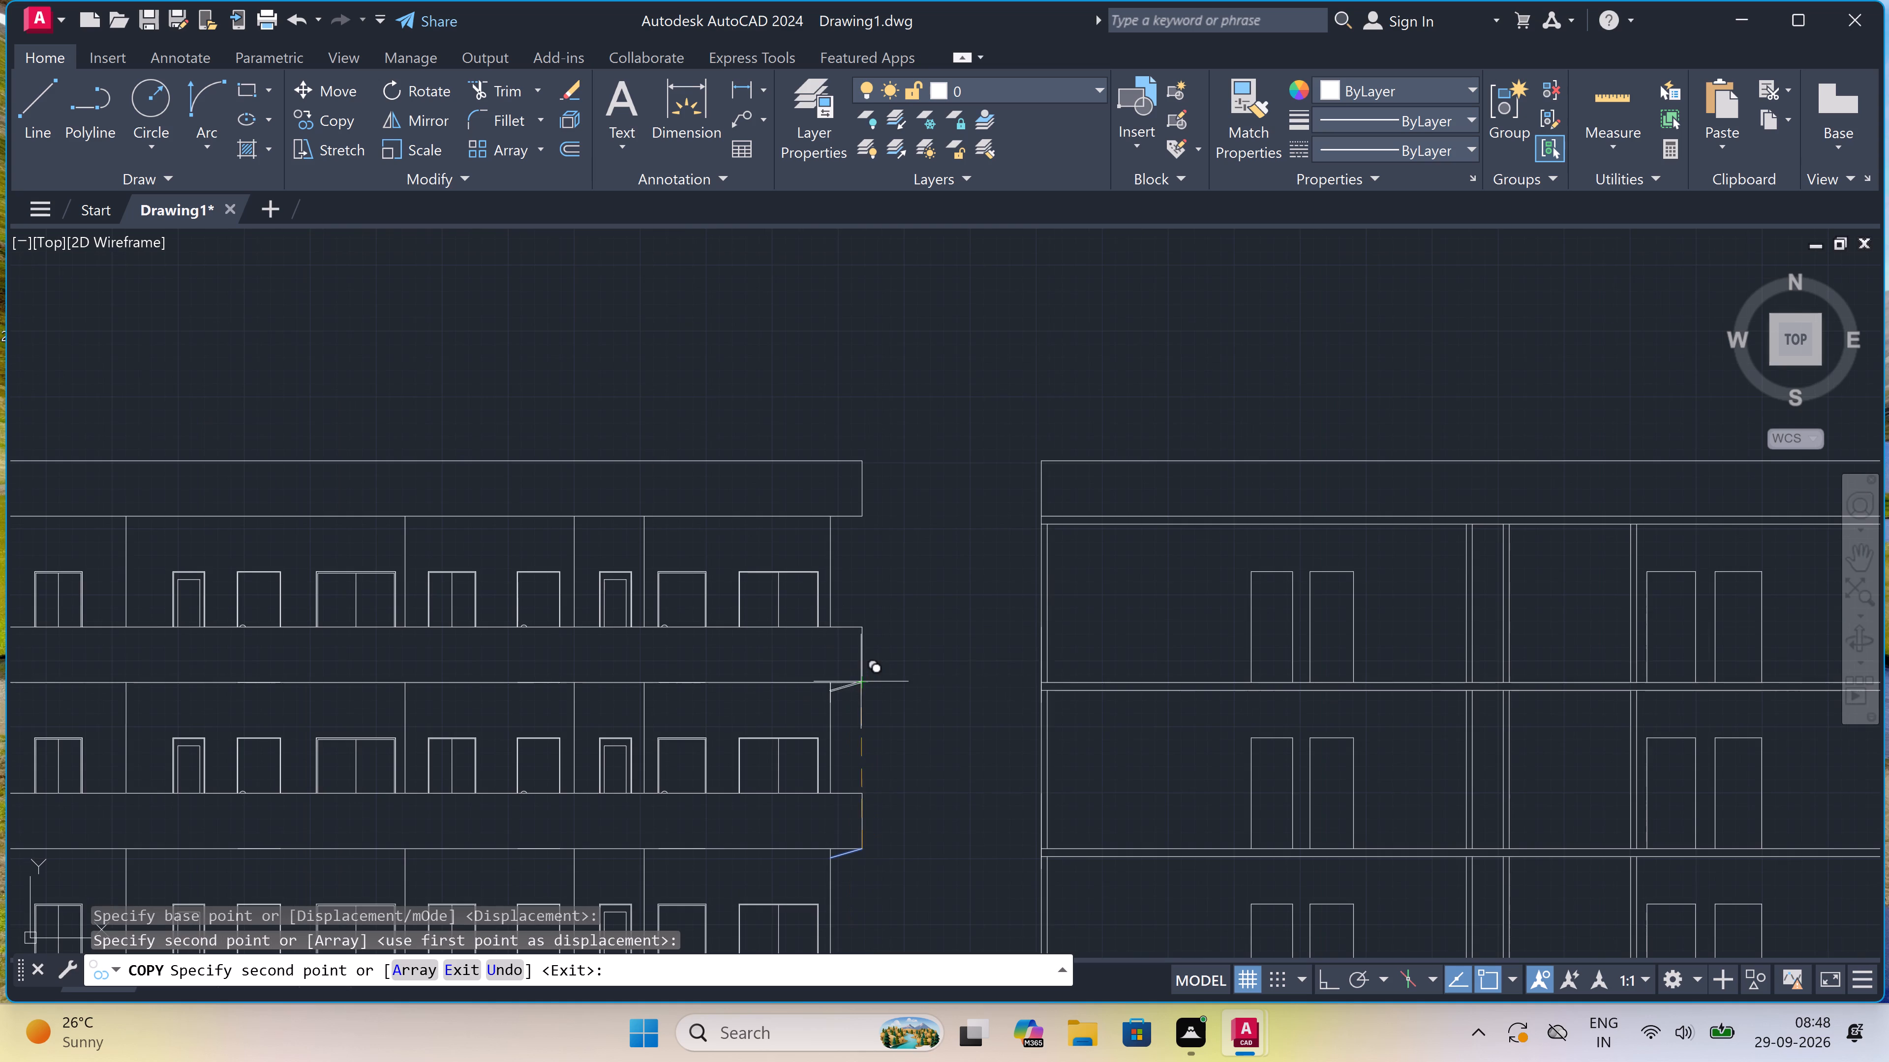
pyautogui.scroll(5, 861, 520)
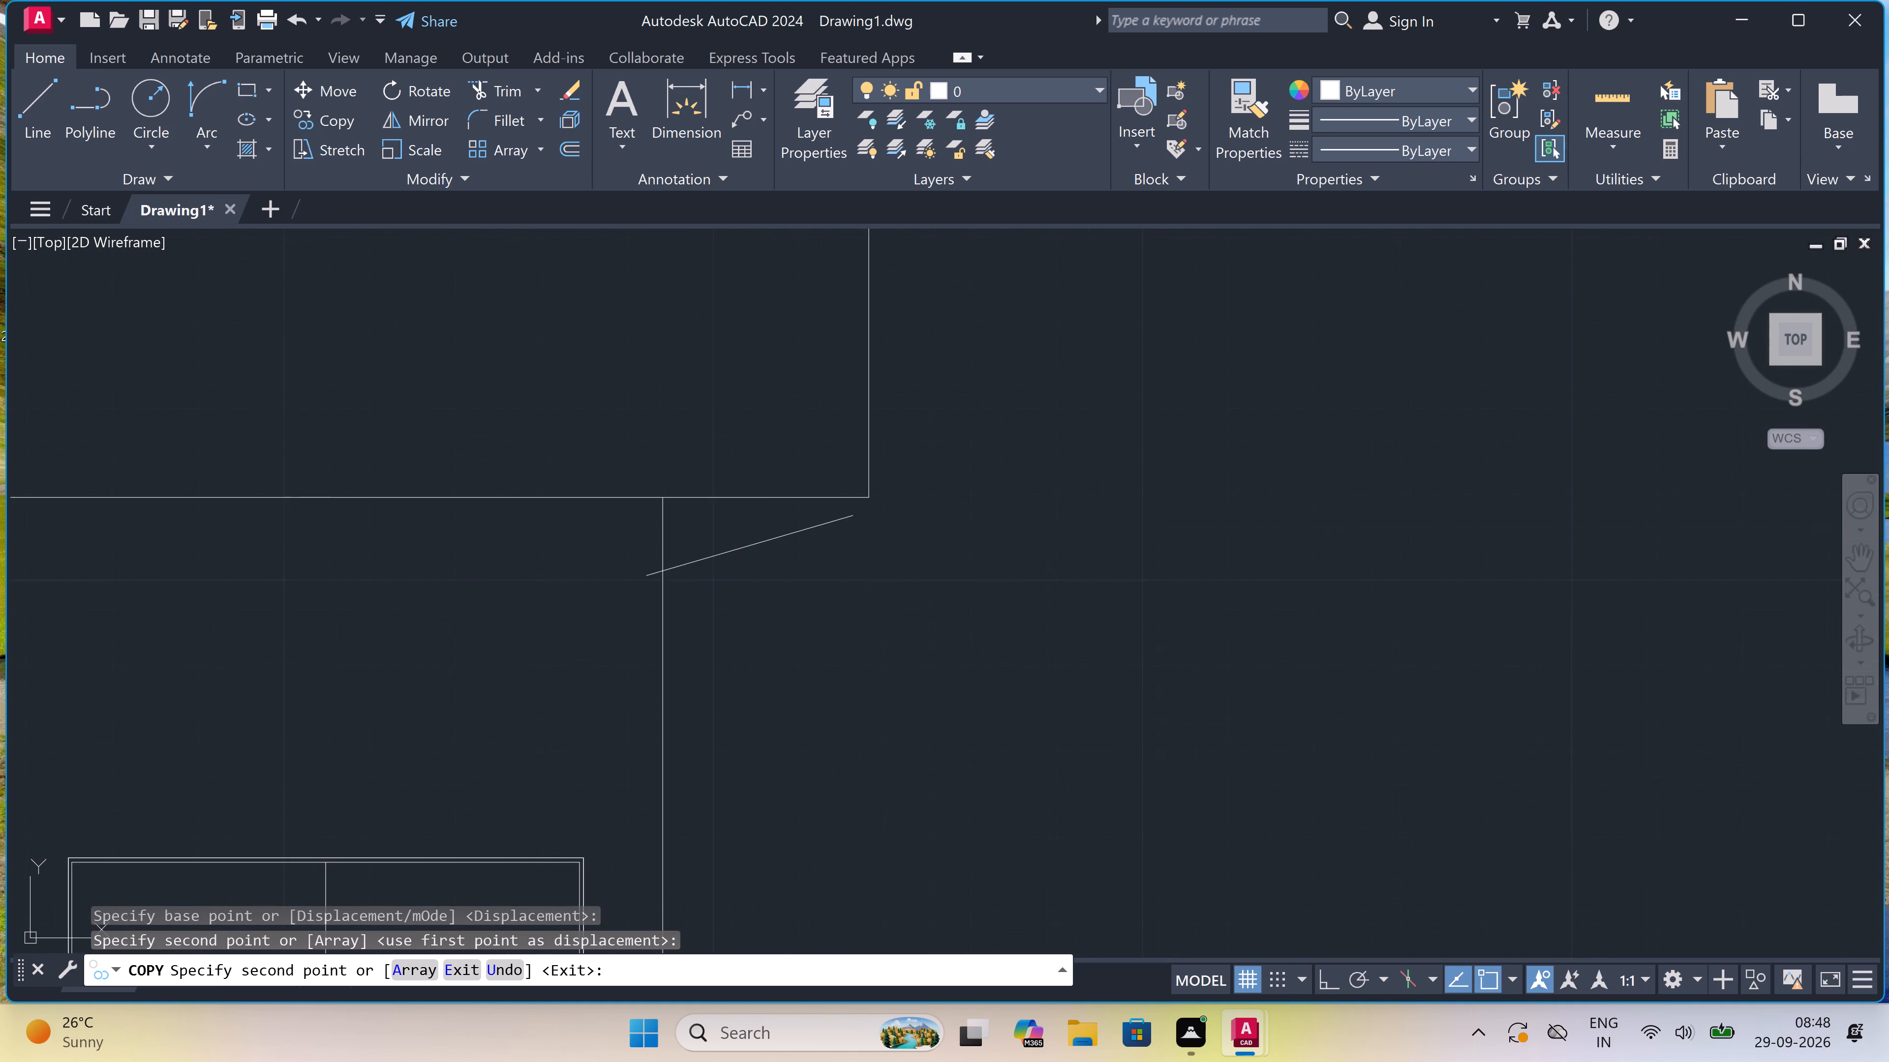
pyautogui.scroll(1, 853, 516)
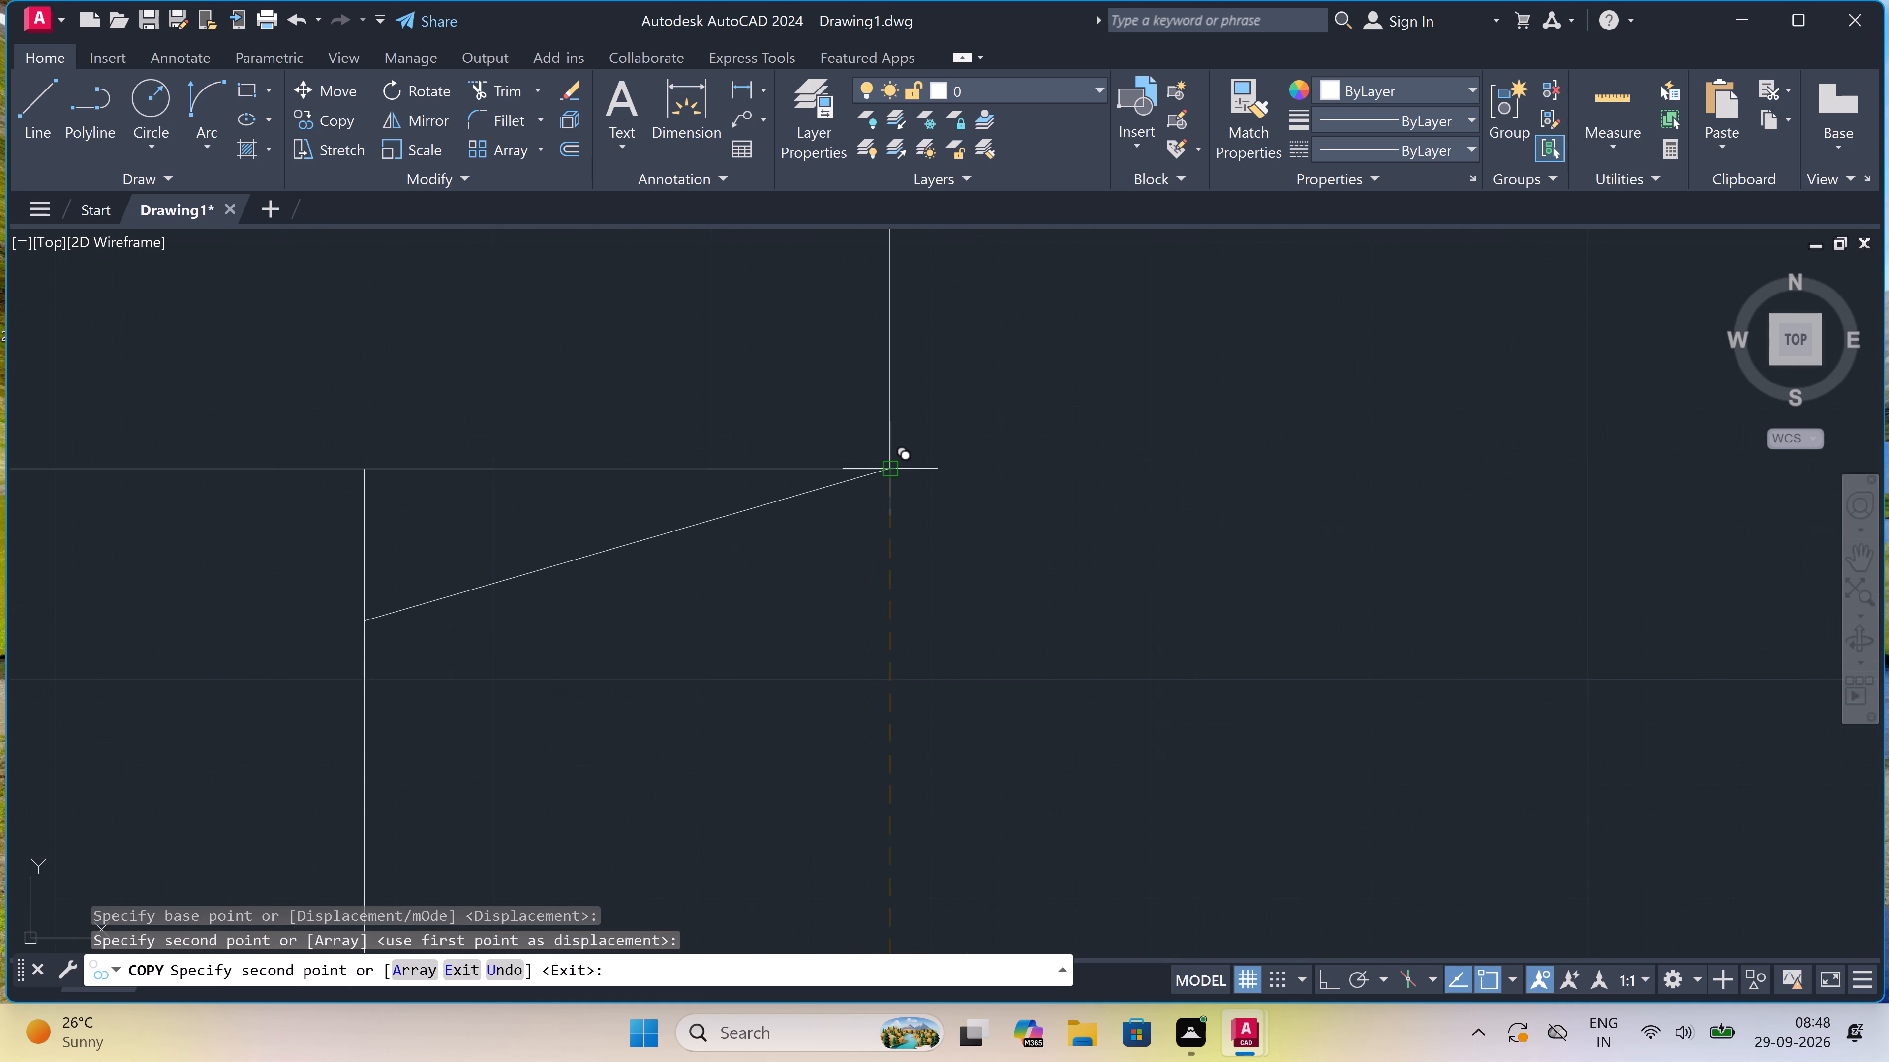
pyautogui.click(897, 470)
pyautogui.press('Escape')
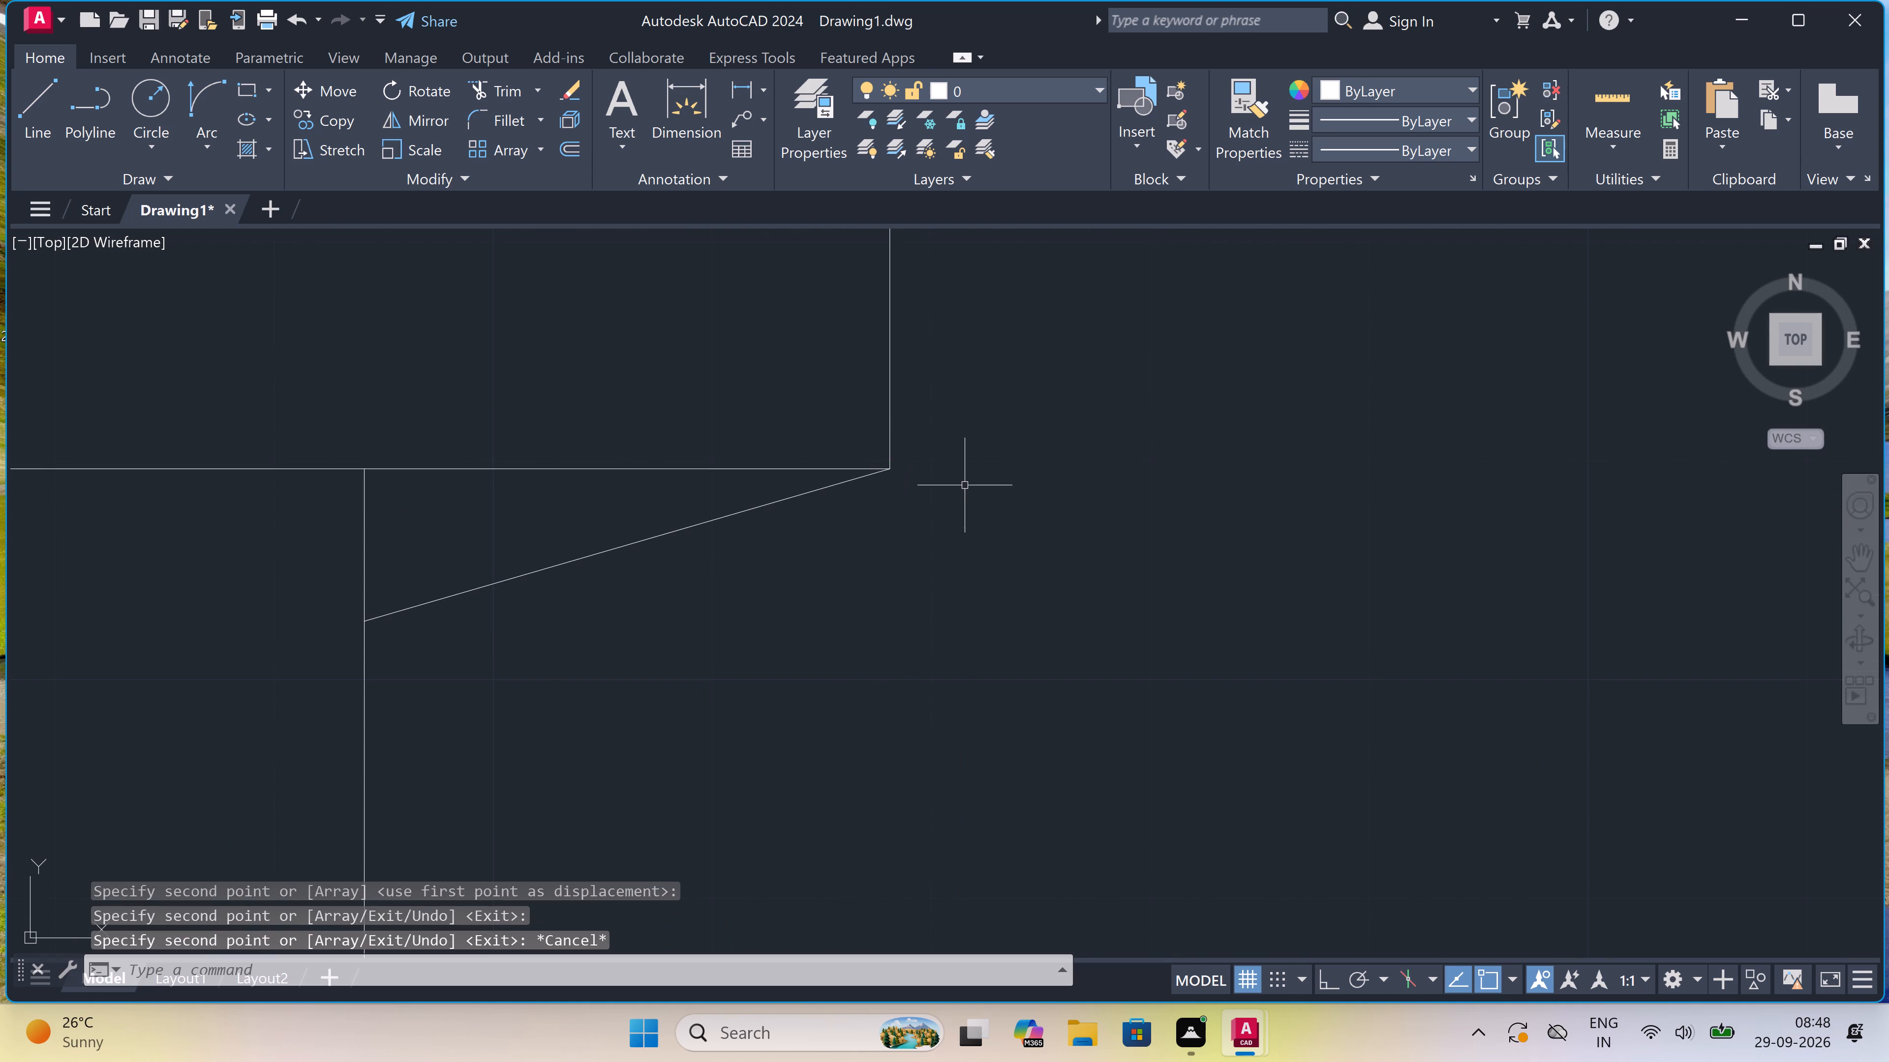
# Examine the sloping lines at the ends of the elevation's bands and the neighbouring section drawing.
pyautogui.scroll(-8, 904, 453)
pyautogui.scroll(3, 637, 453)
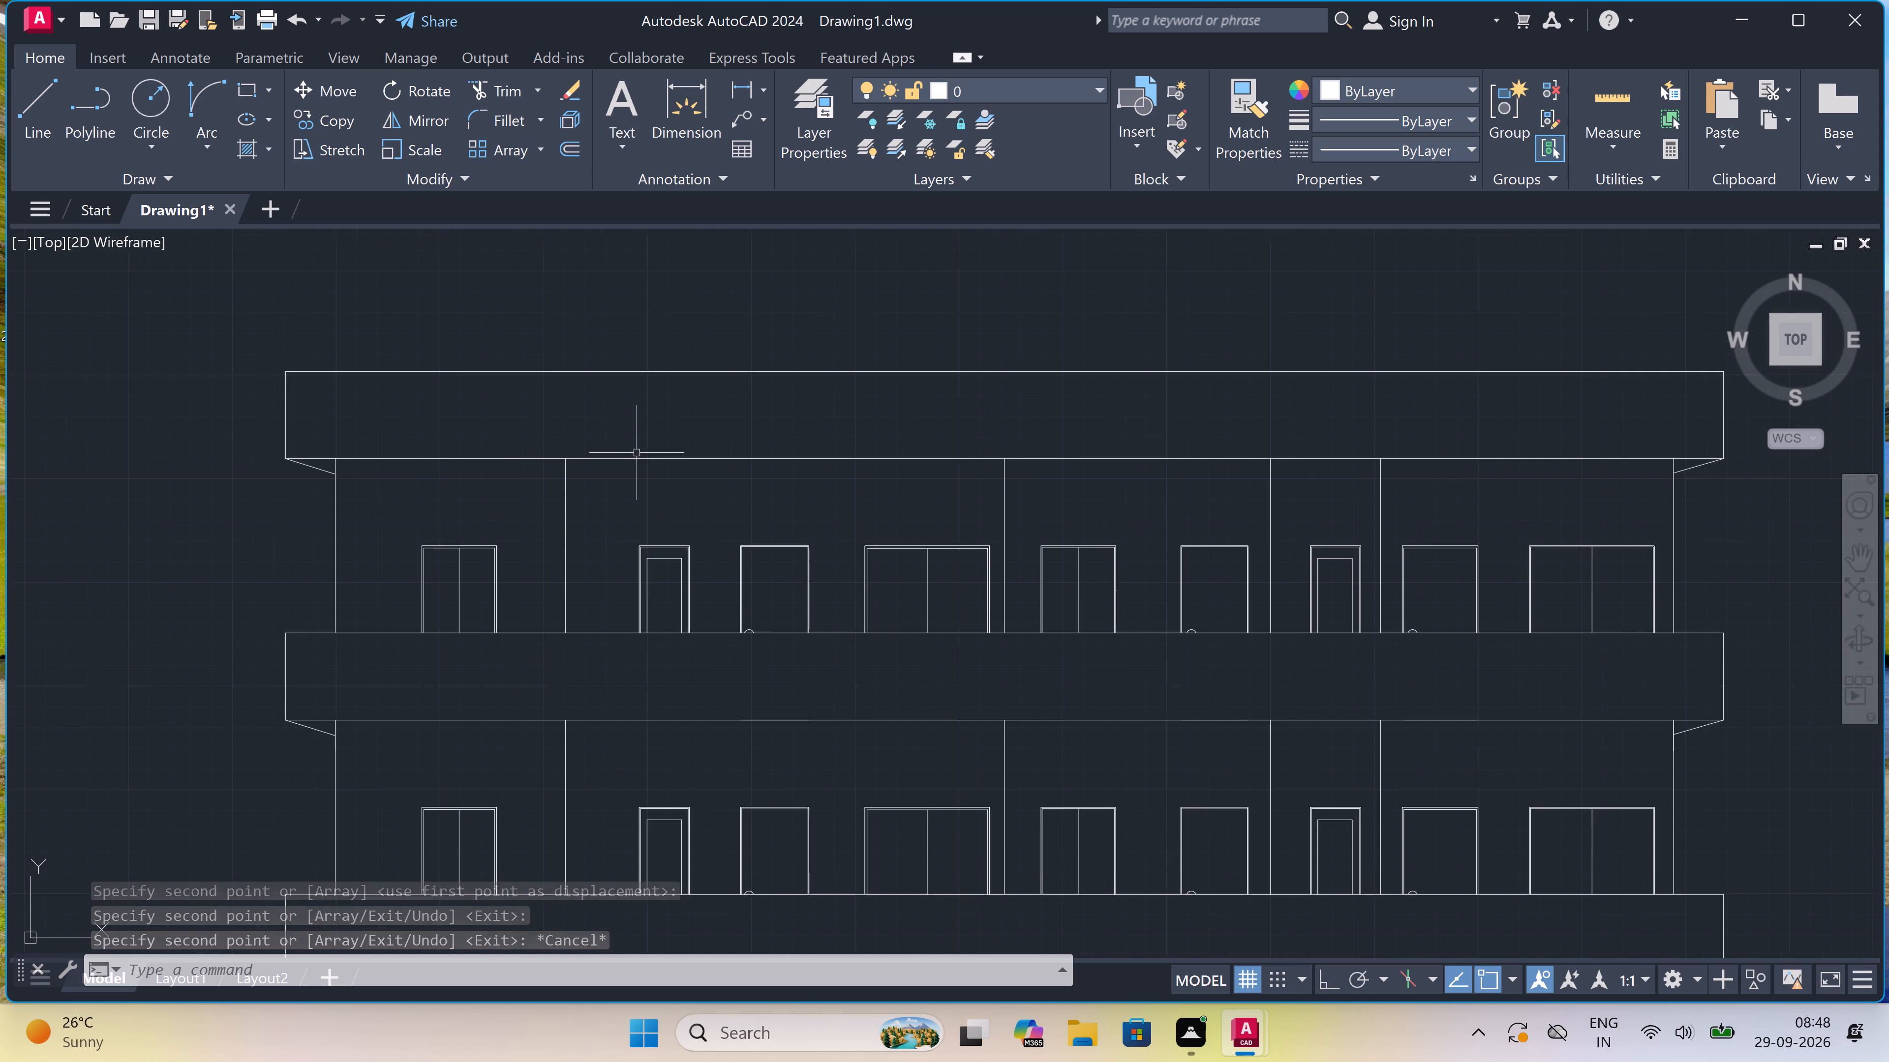
pyautogui.scroll(-2, 637, 453)
pyautogui.scroll(-2, 529, 472)
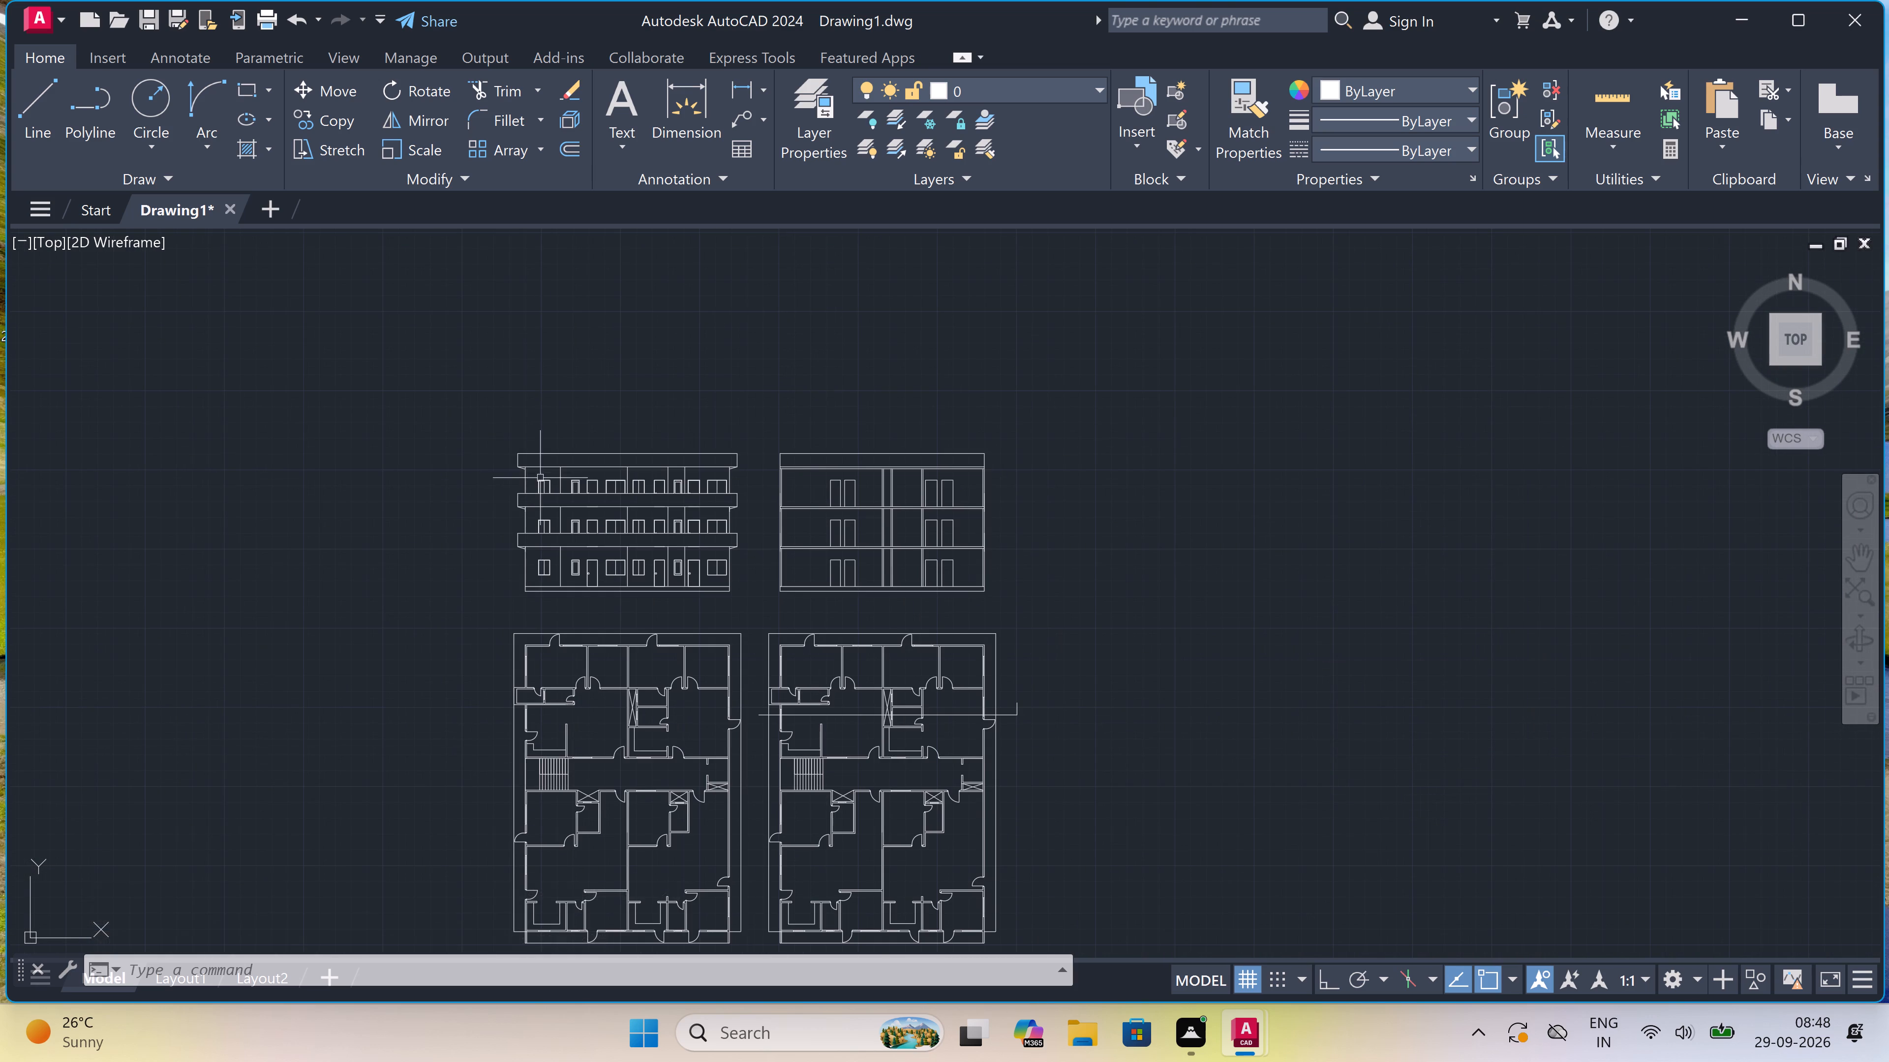
pyautogui.scroll(3, 1036, 479)
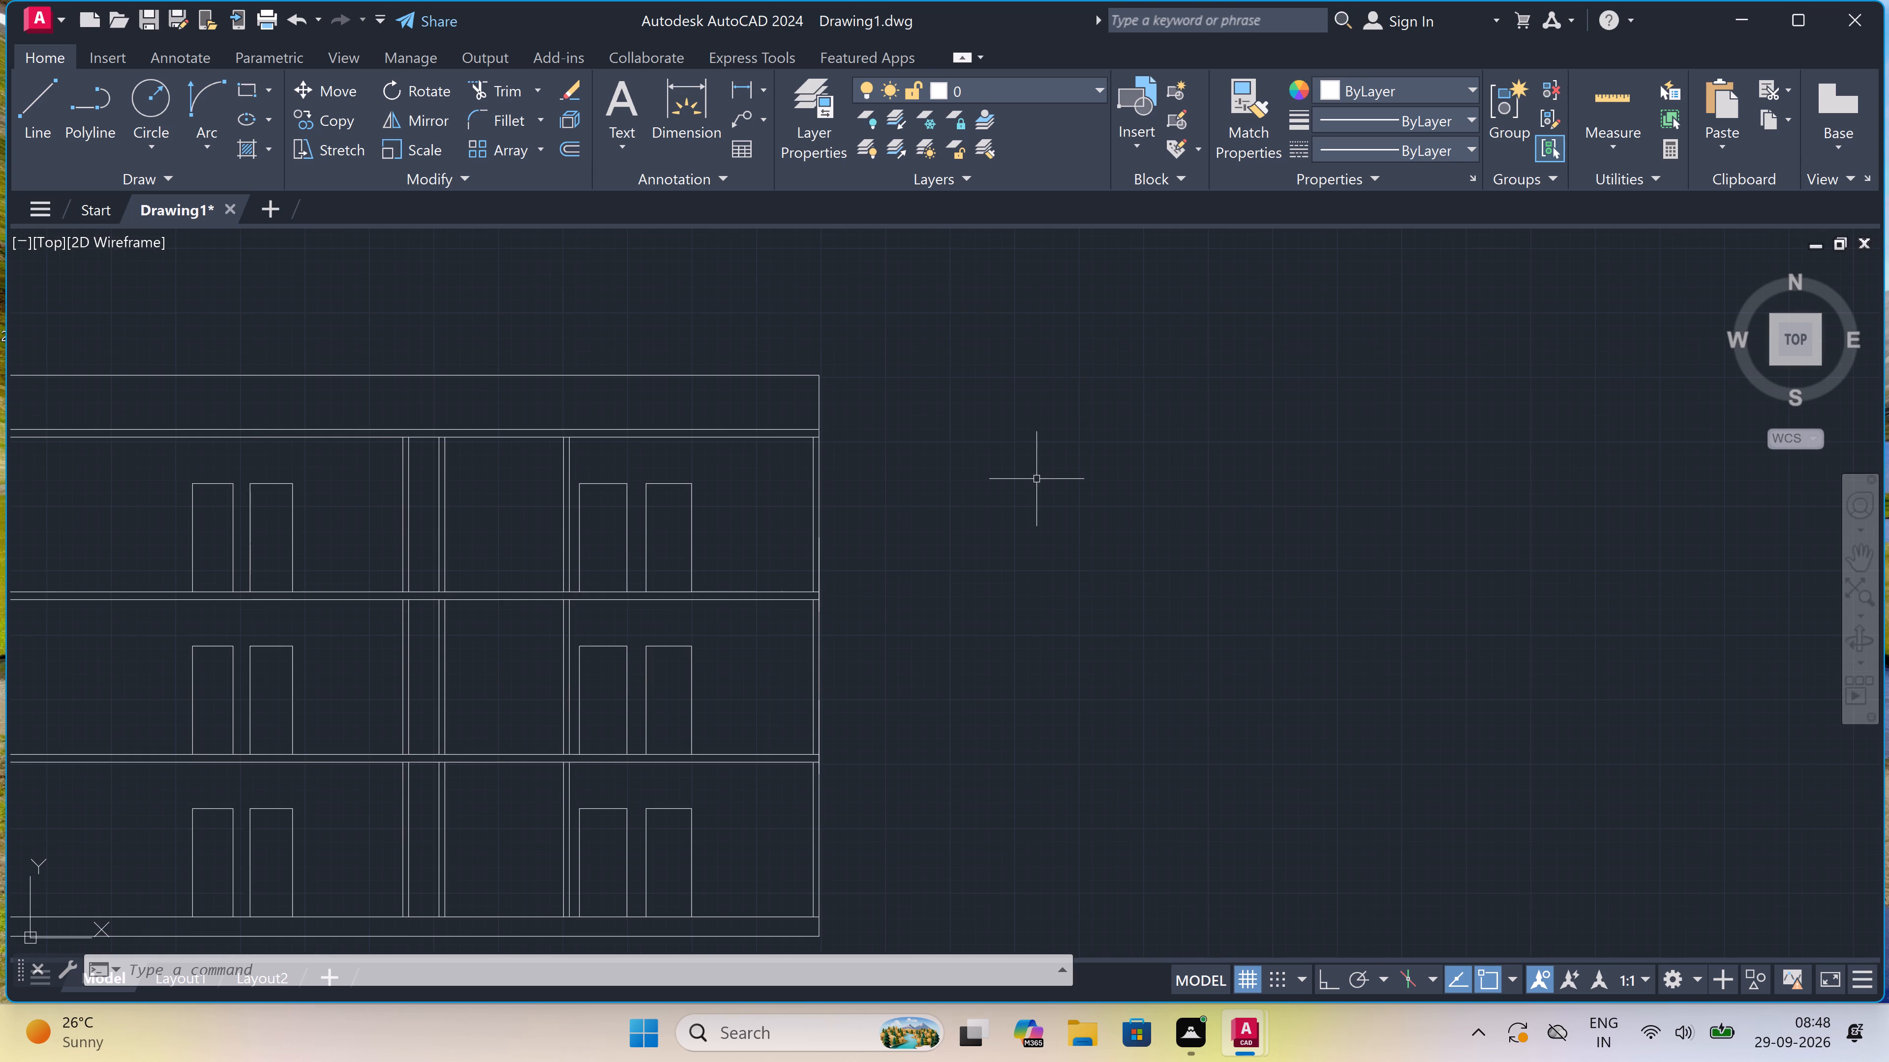
pyautogui.scroll(-1, 1035, 479)
pyautogui.scroll(-1, 745, 461)
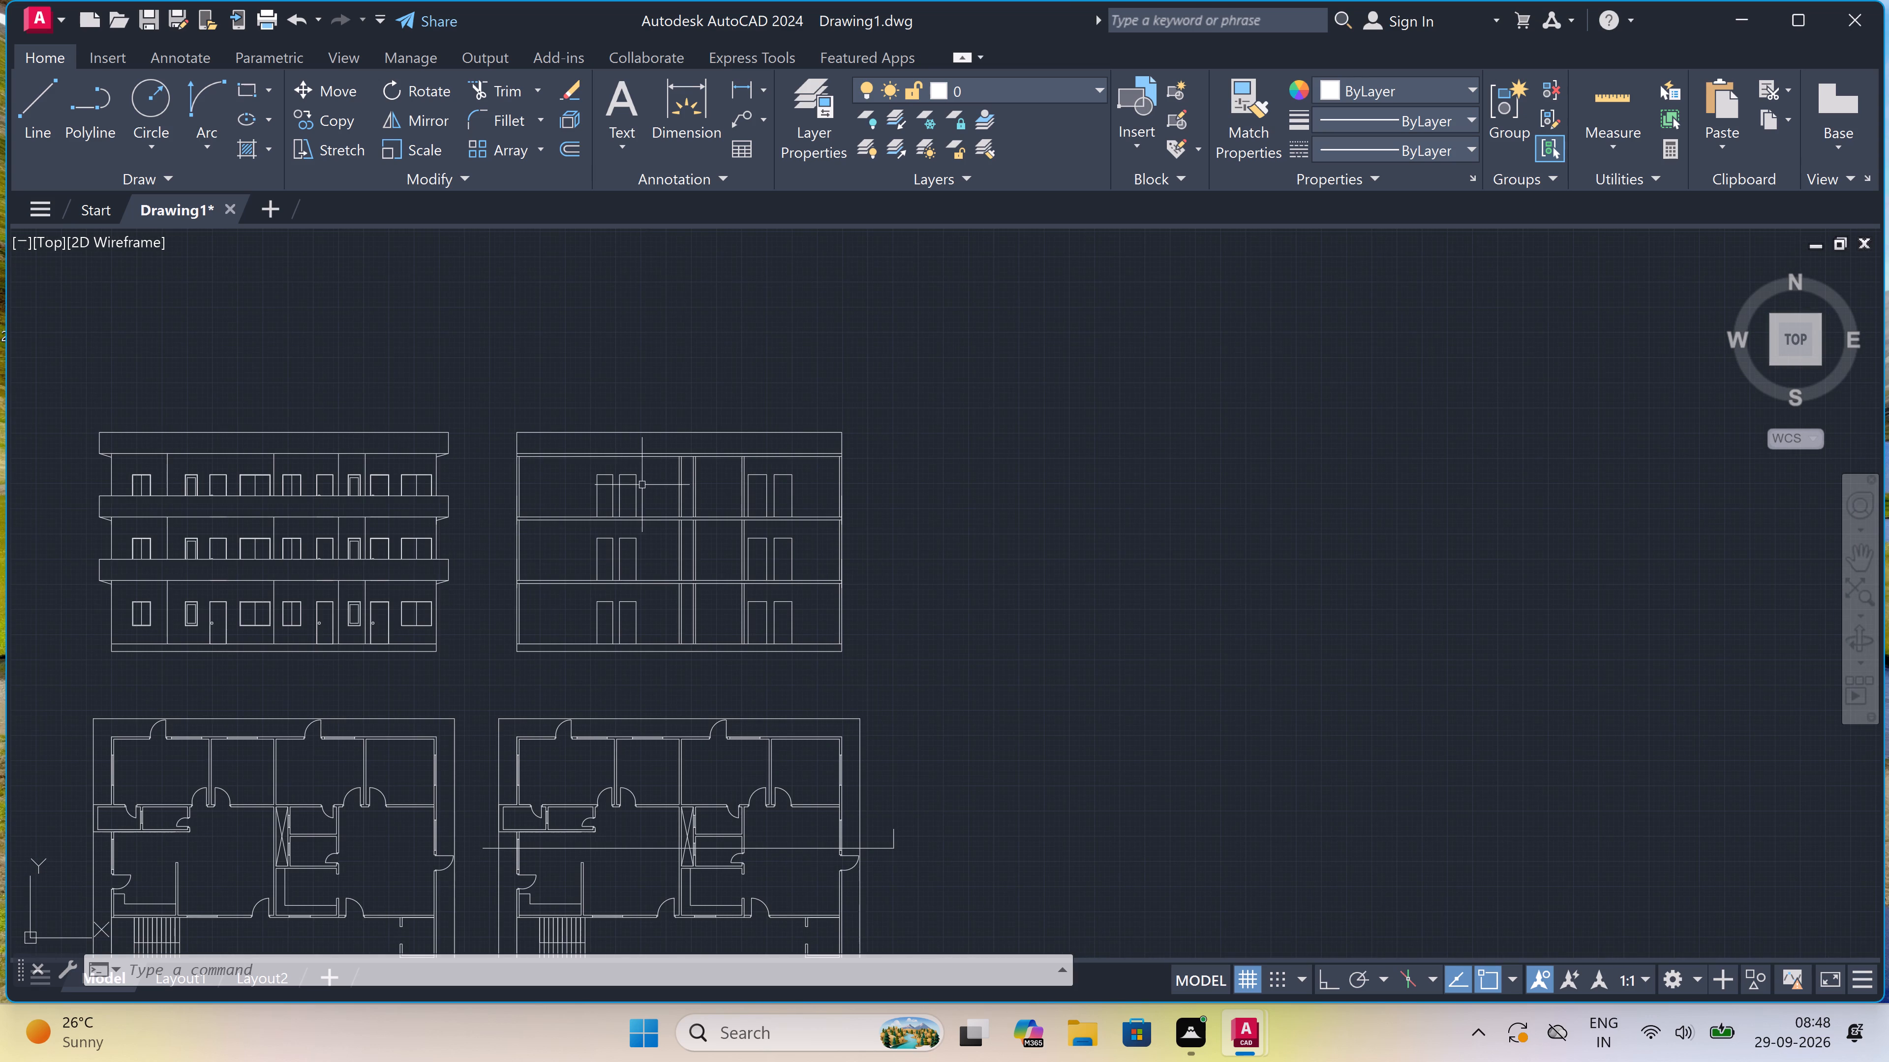
# Add the multiline text ELEVATION in the space below the elevation's plinth, using the Standard style at 3" height.
pyautogui.scroll(2, 185, 648)
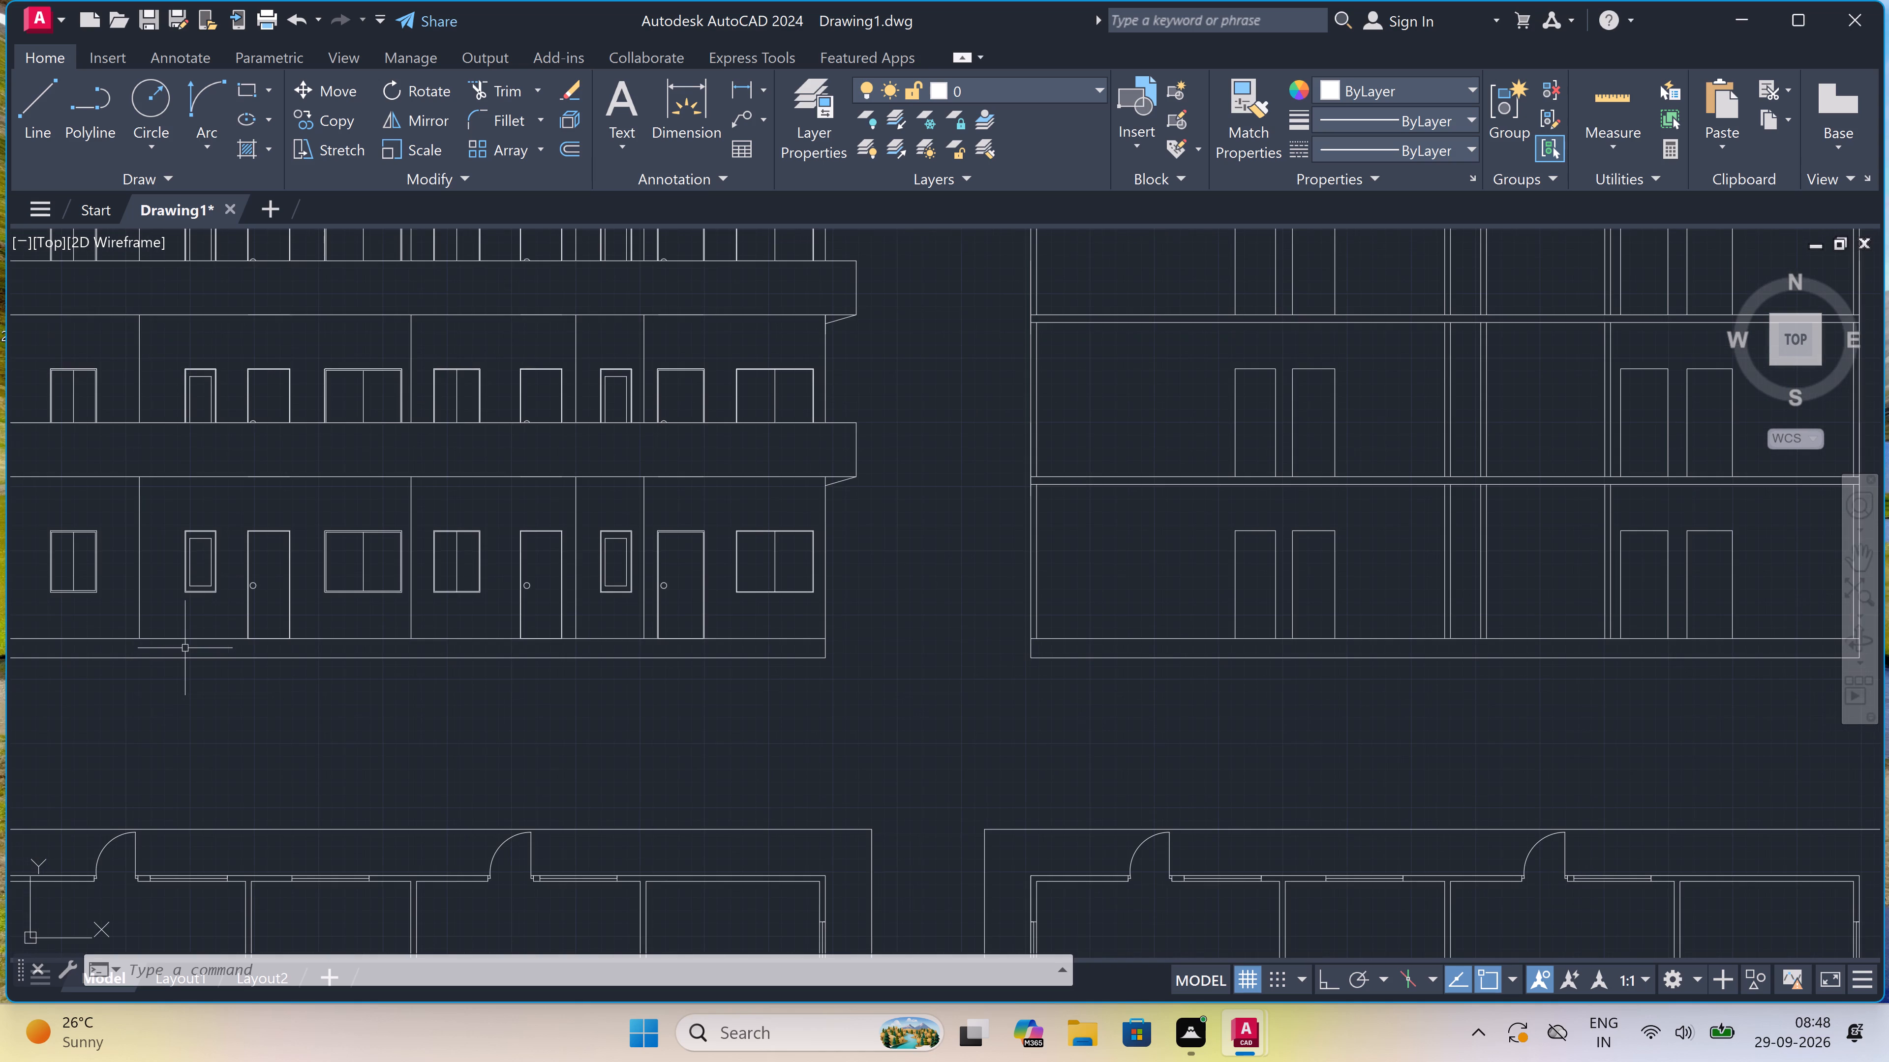
pyautogui.write('mt')
pyautogui.press('space')
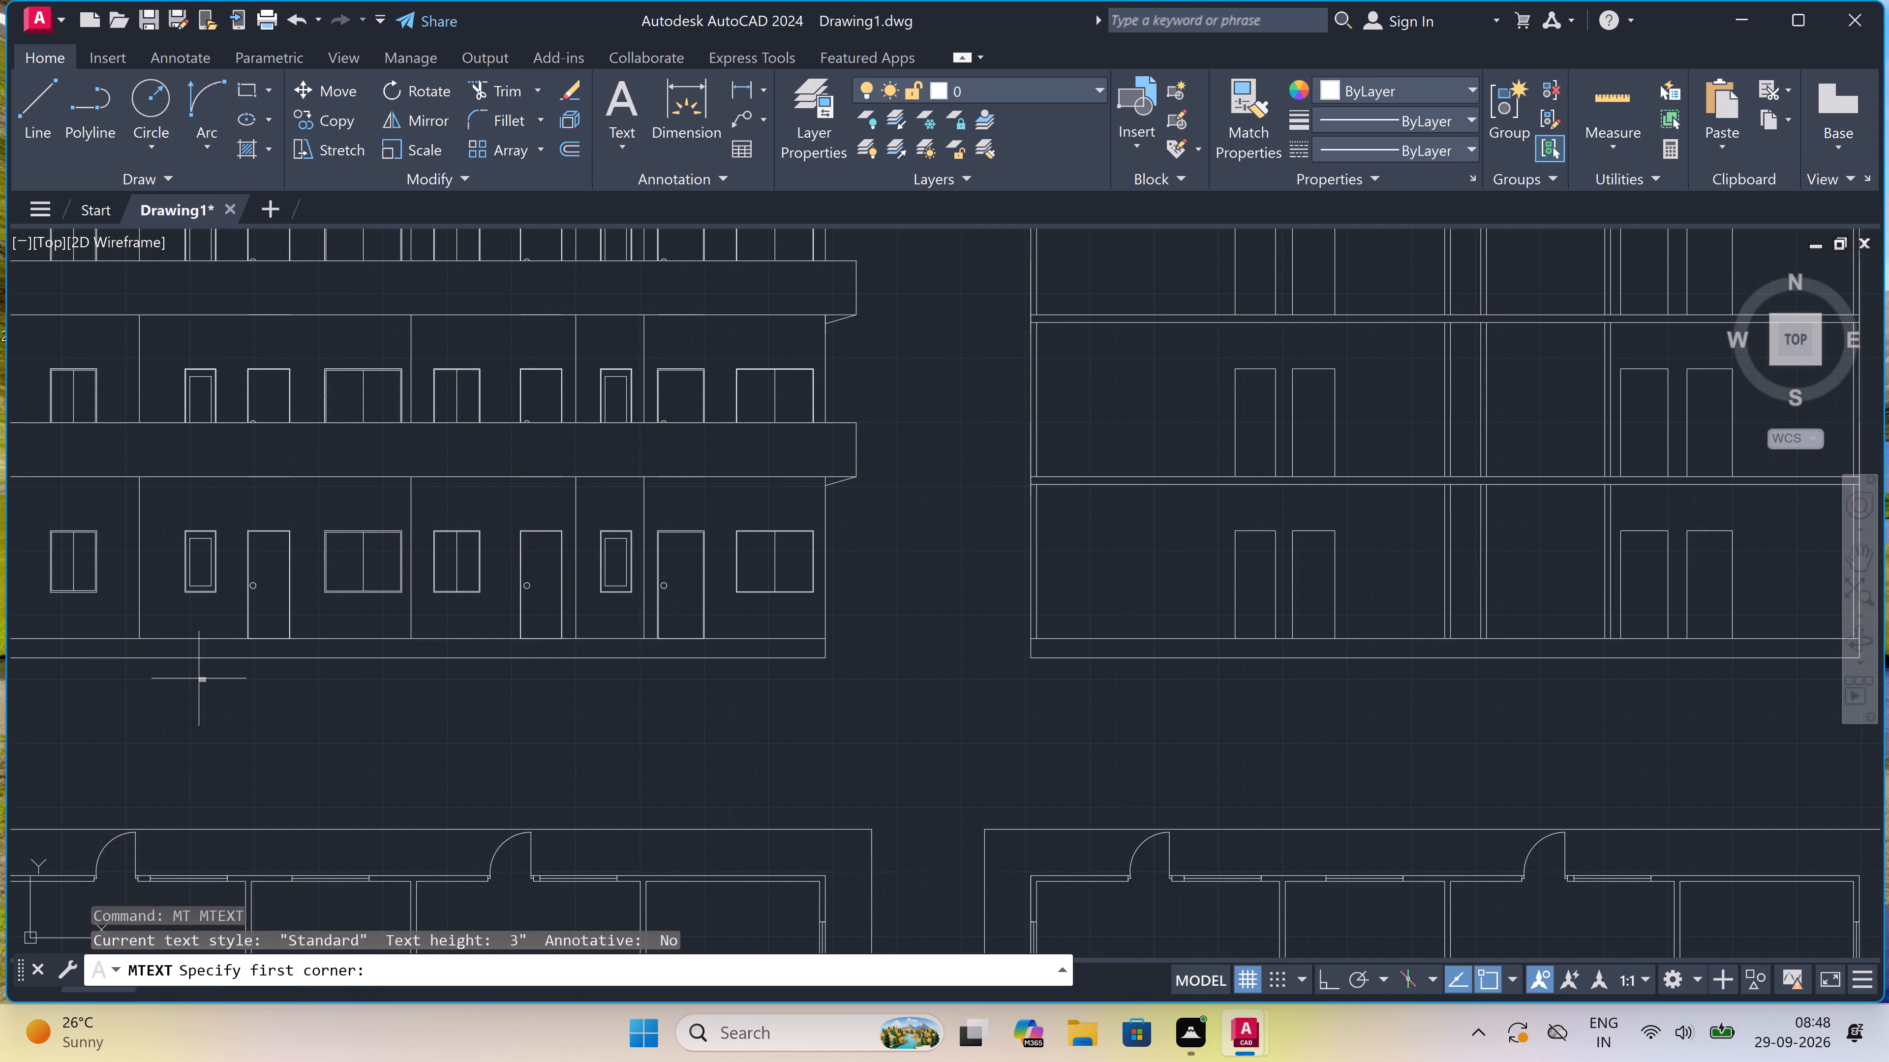
pyautogui.click(123, 723)
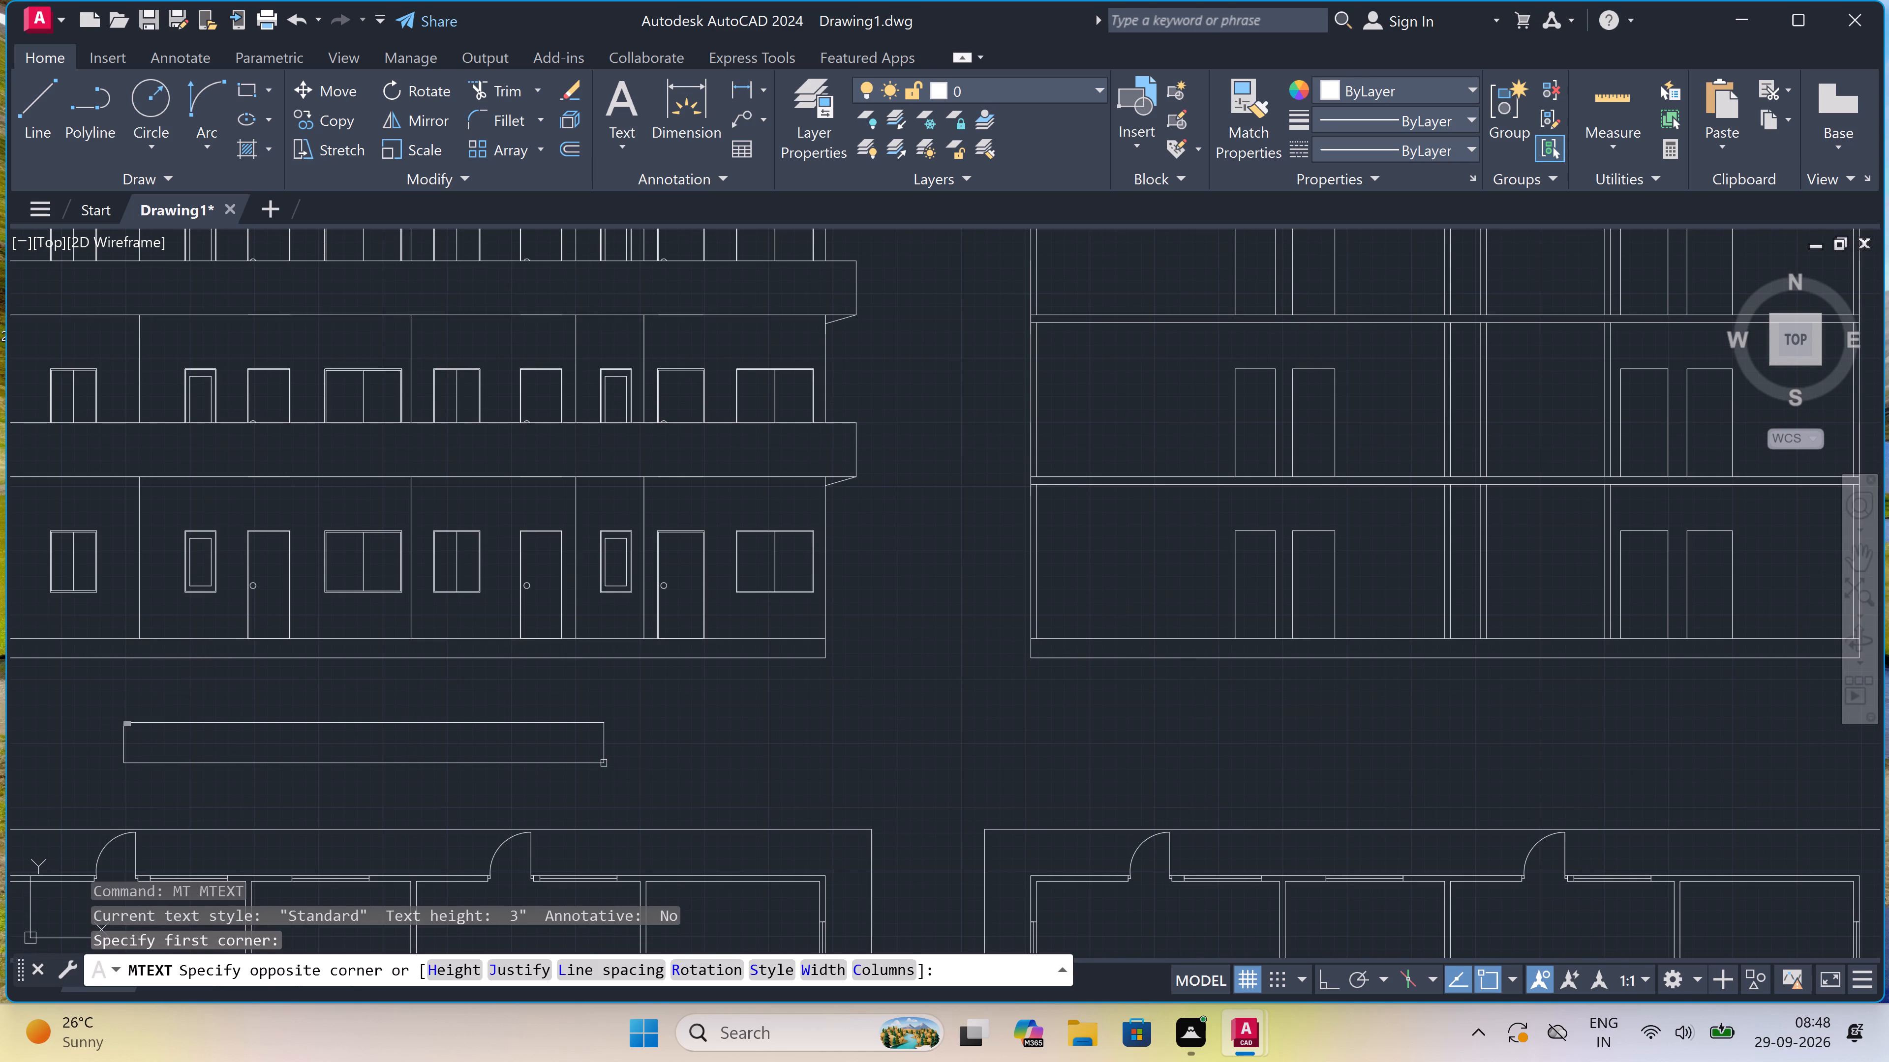
pyautogui.click(604, 763)
pyautogui.write('el')
pyautogui.write('ec')
pyautogui.press('BackSpace')
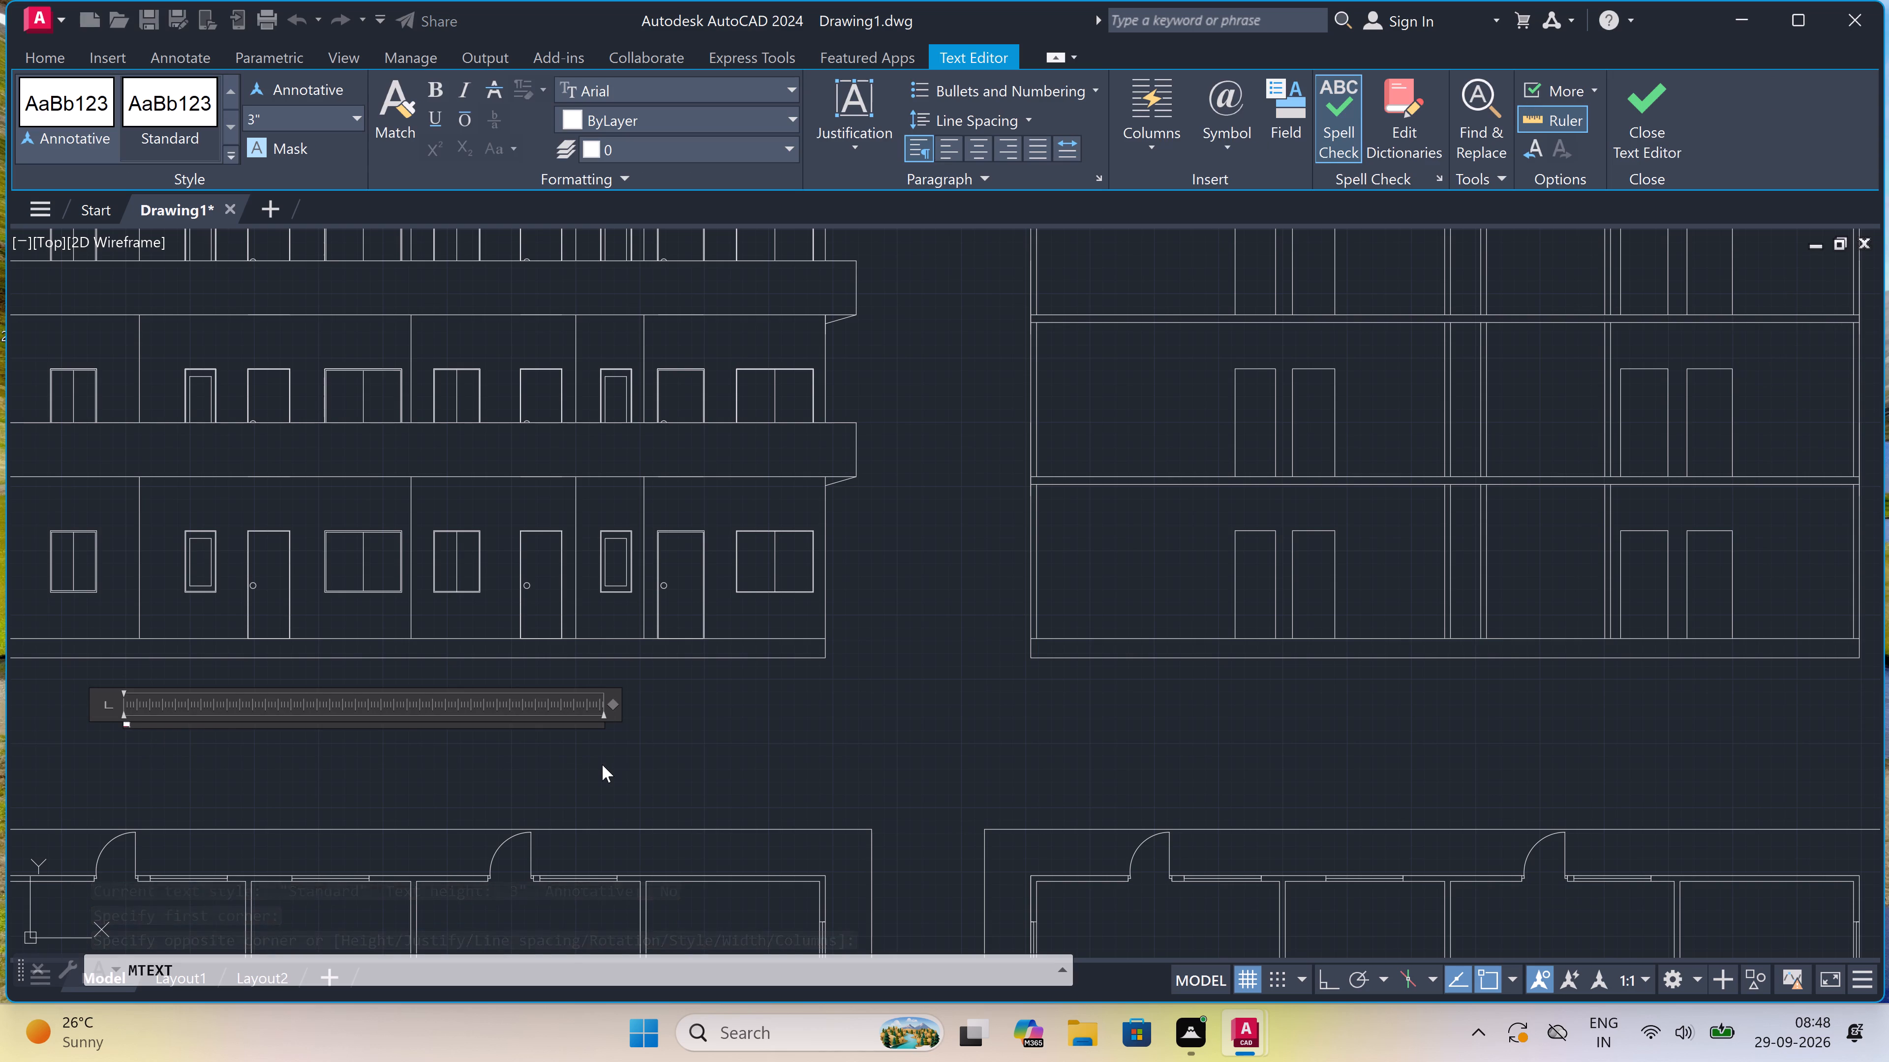
pyautogui.press('BackSpace')
pyautogui.press('BackSpace')
pyautogui.press('BackSpace')
pyautogui.press('BackSpace')
pyautogui.press('BackSpace')
pyautogui.press('BackSpace')
pyautogui.press('BackSpace')
pyautogui.scroll(3, 120, 747)
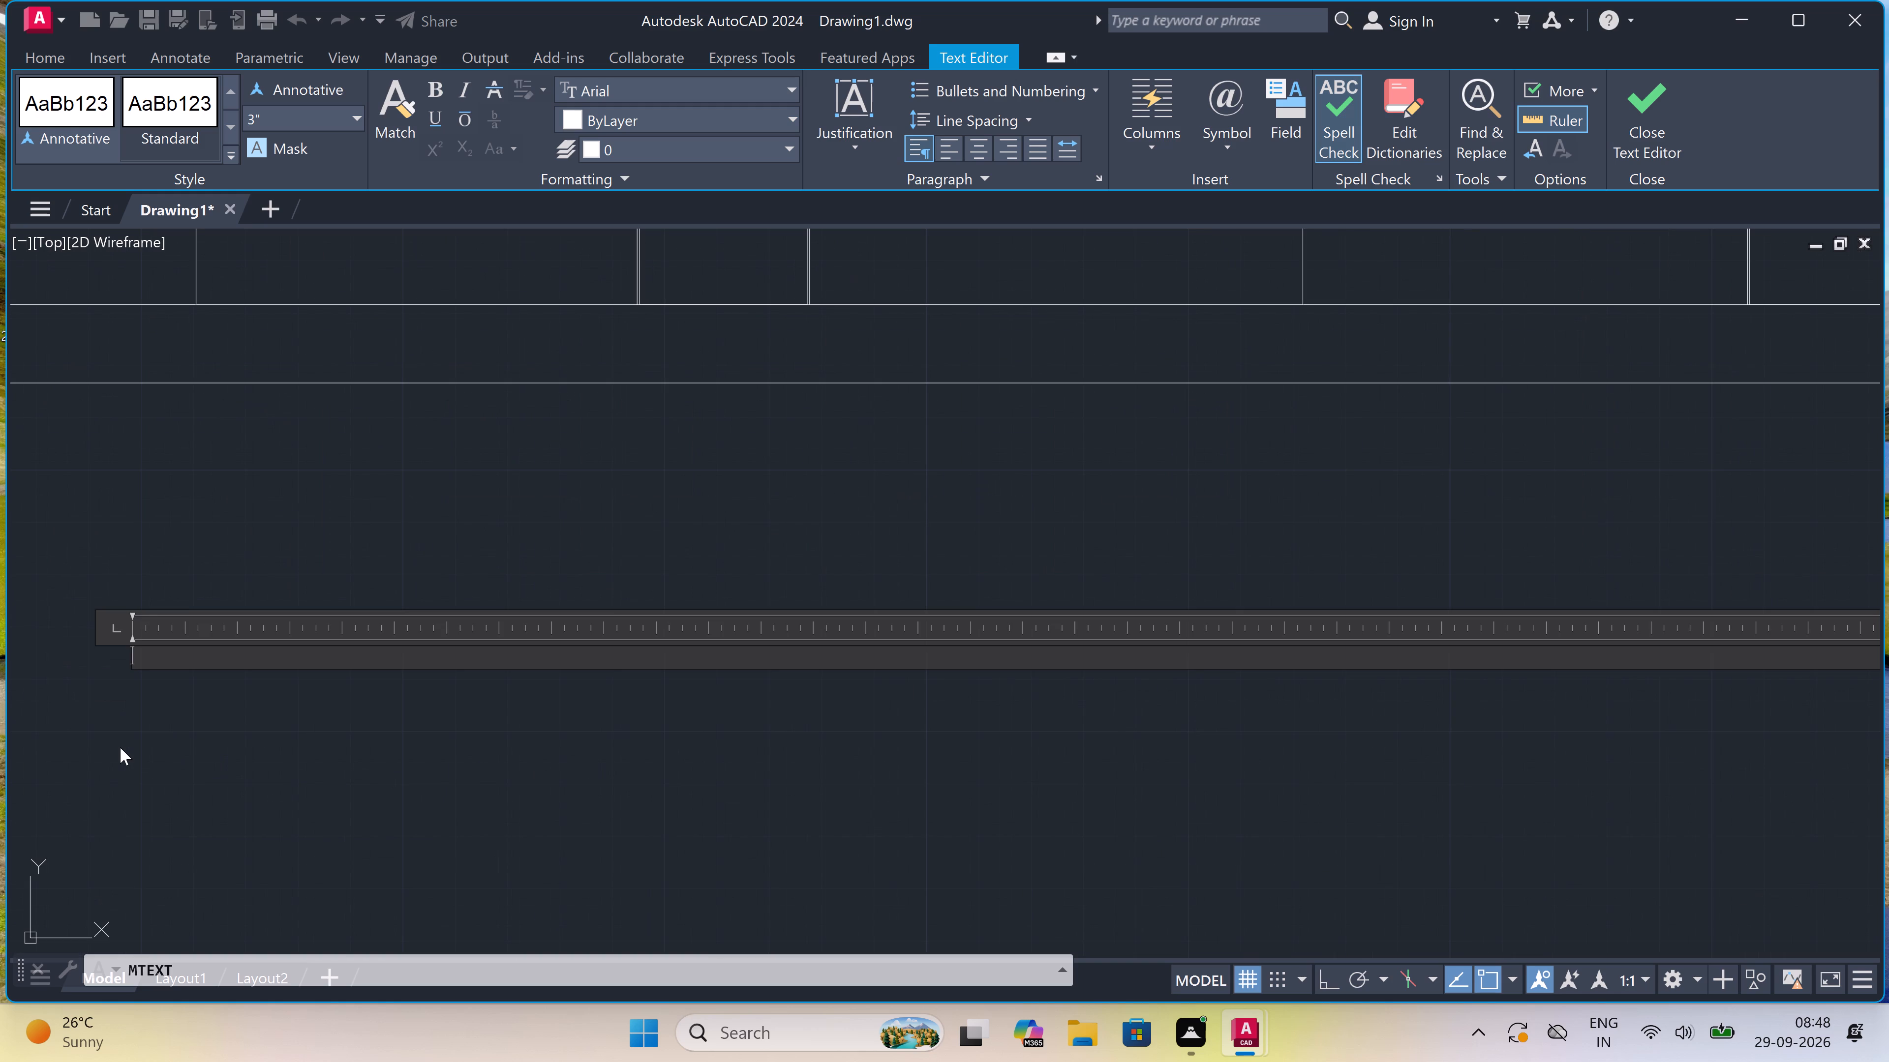
pyautogui.press('e')
pyautogui.write('LEVAT')
pyautogui.write('ION')
pyautogui.moveTo(120, 754); pyautogui.dragTo(136, 761)
# Add the multiline text SECTION-A below the section drawing's base, using the Standard style at 3" height.
pyautogui.scroll(-6, 284, 694)
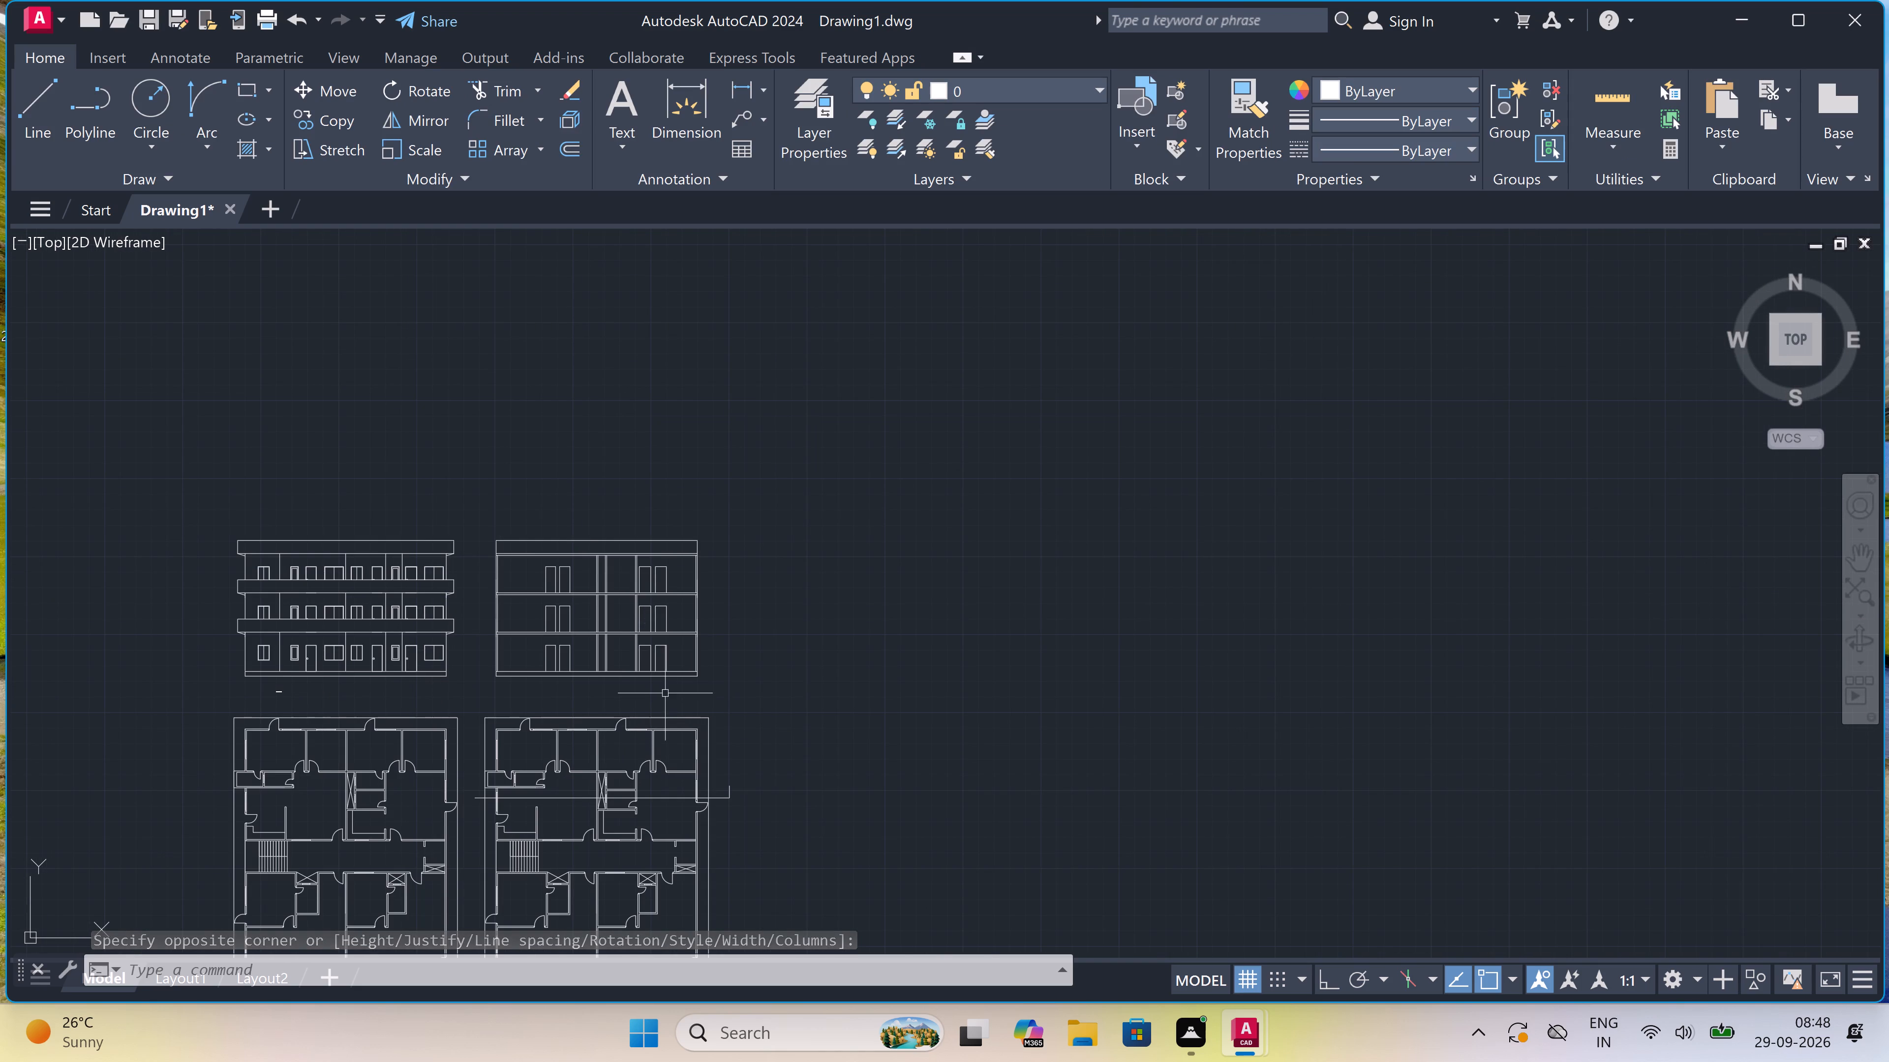
pyautogui.scroll(3, 634, 676)
pyautogui.press('space')
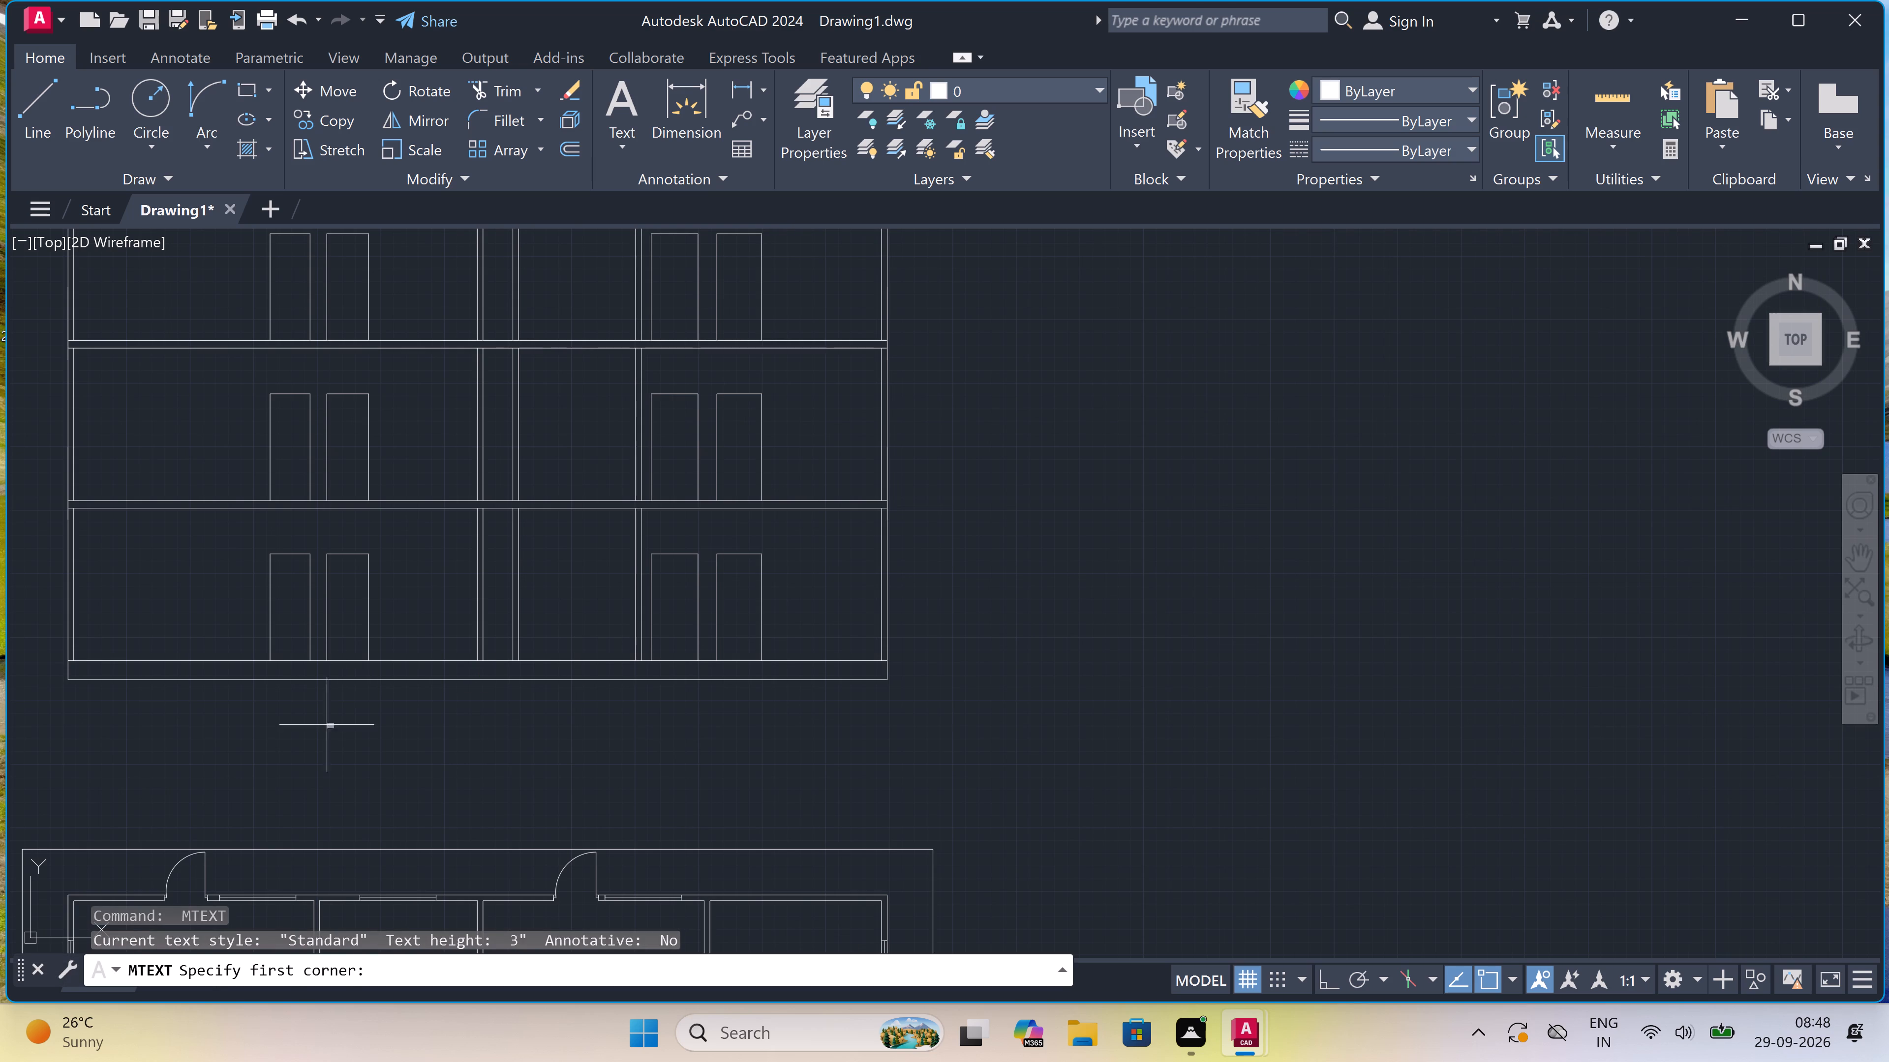
pyautogui.moveTo(318, 727); pyautogui.dragTo(310, 724)
pyautogui.click(703, 727)
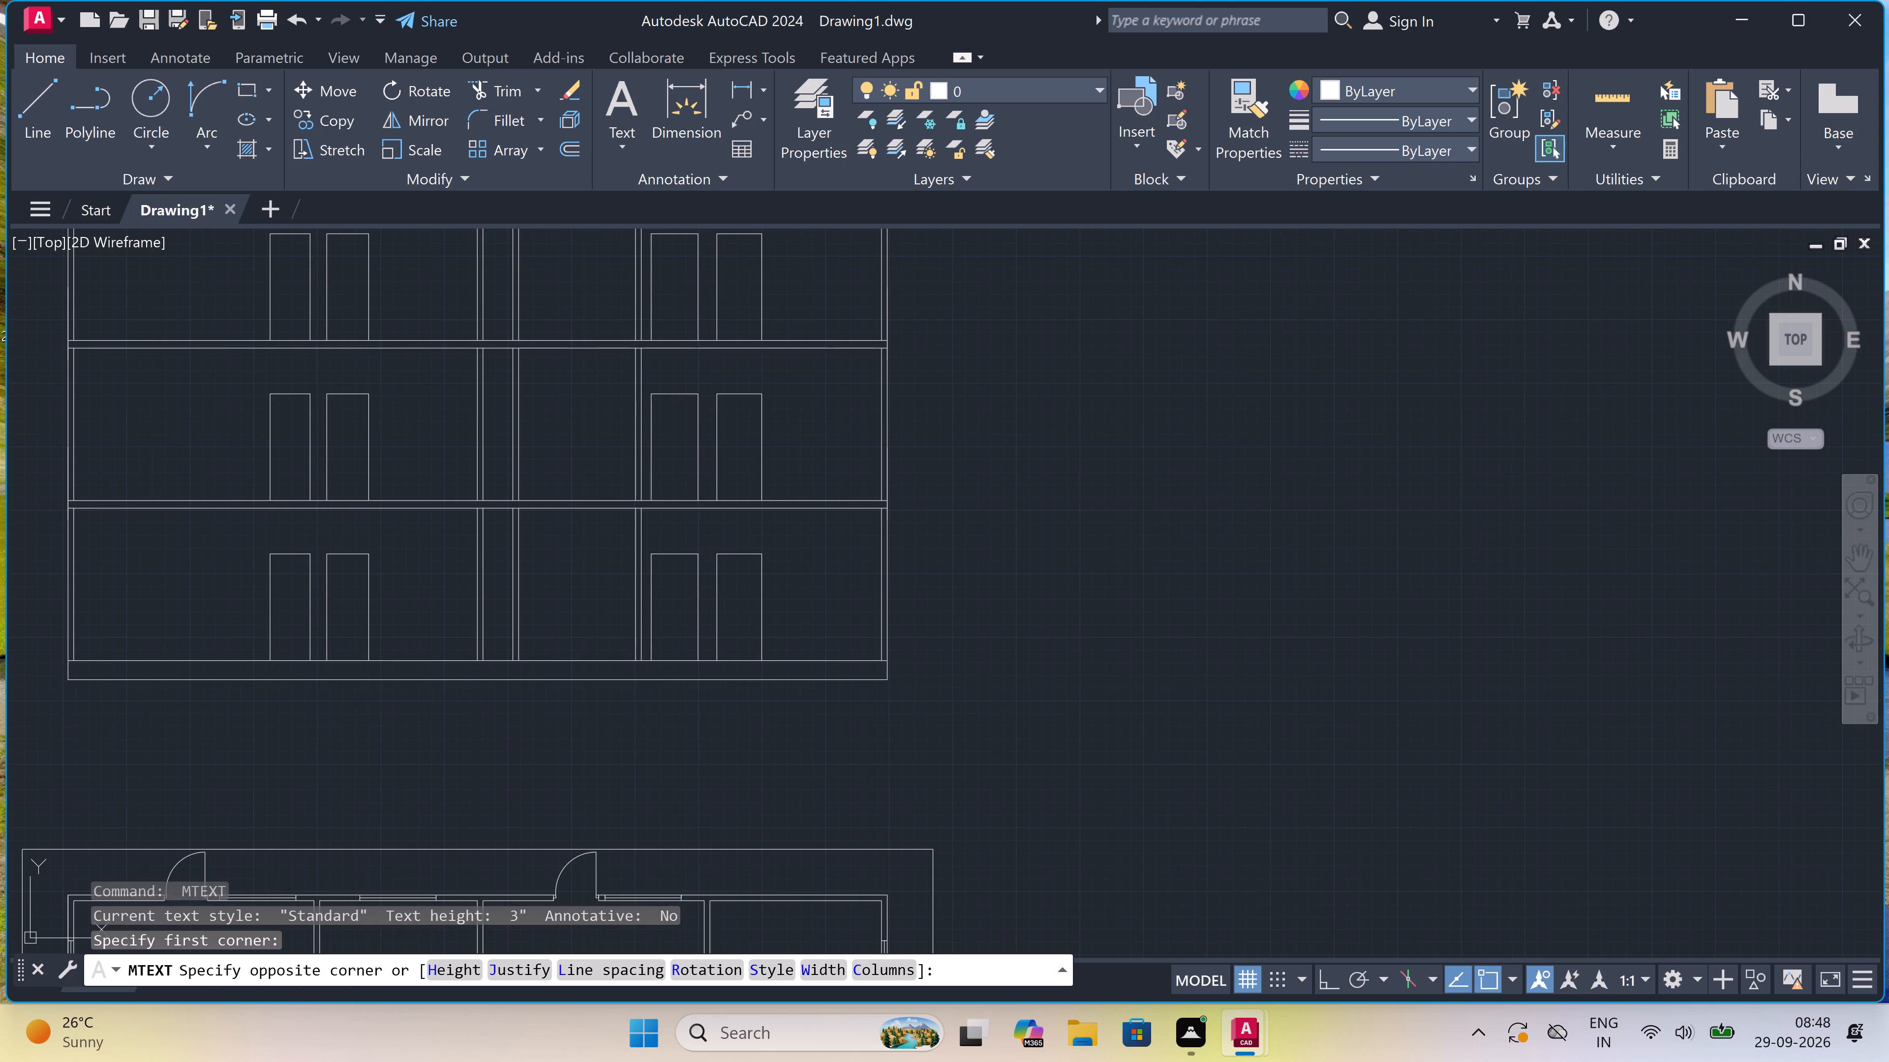
pyautogui.scroll(1, 296, 731)
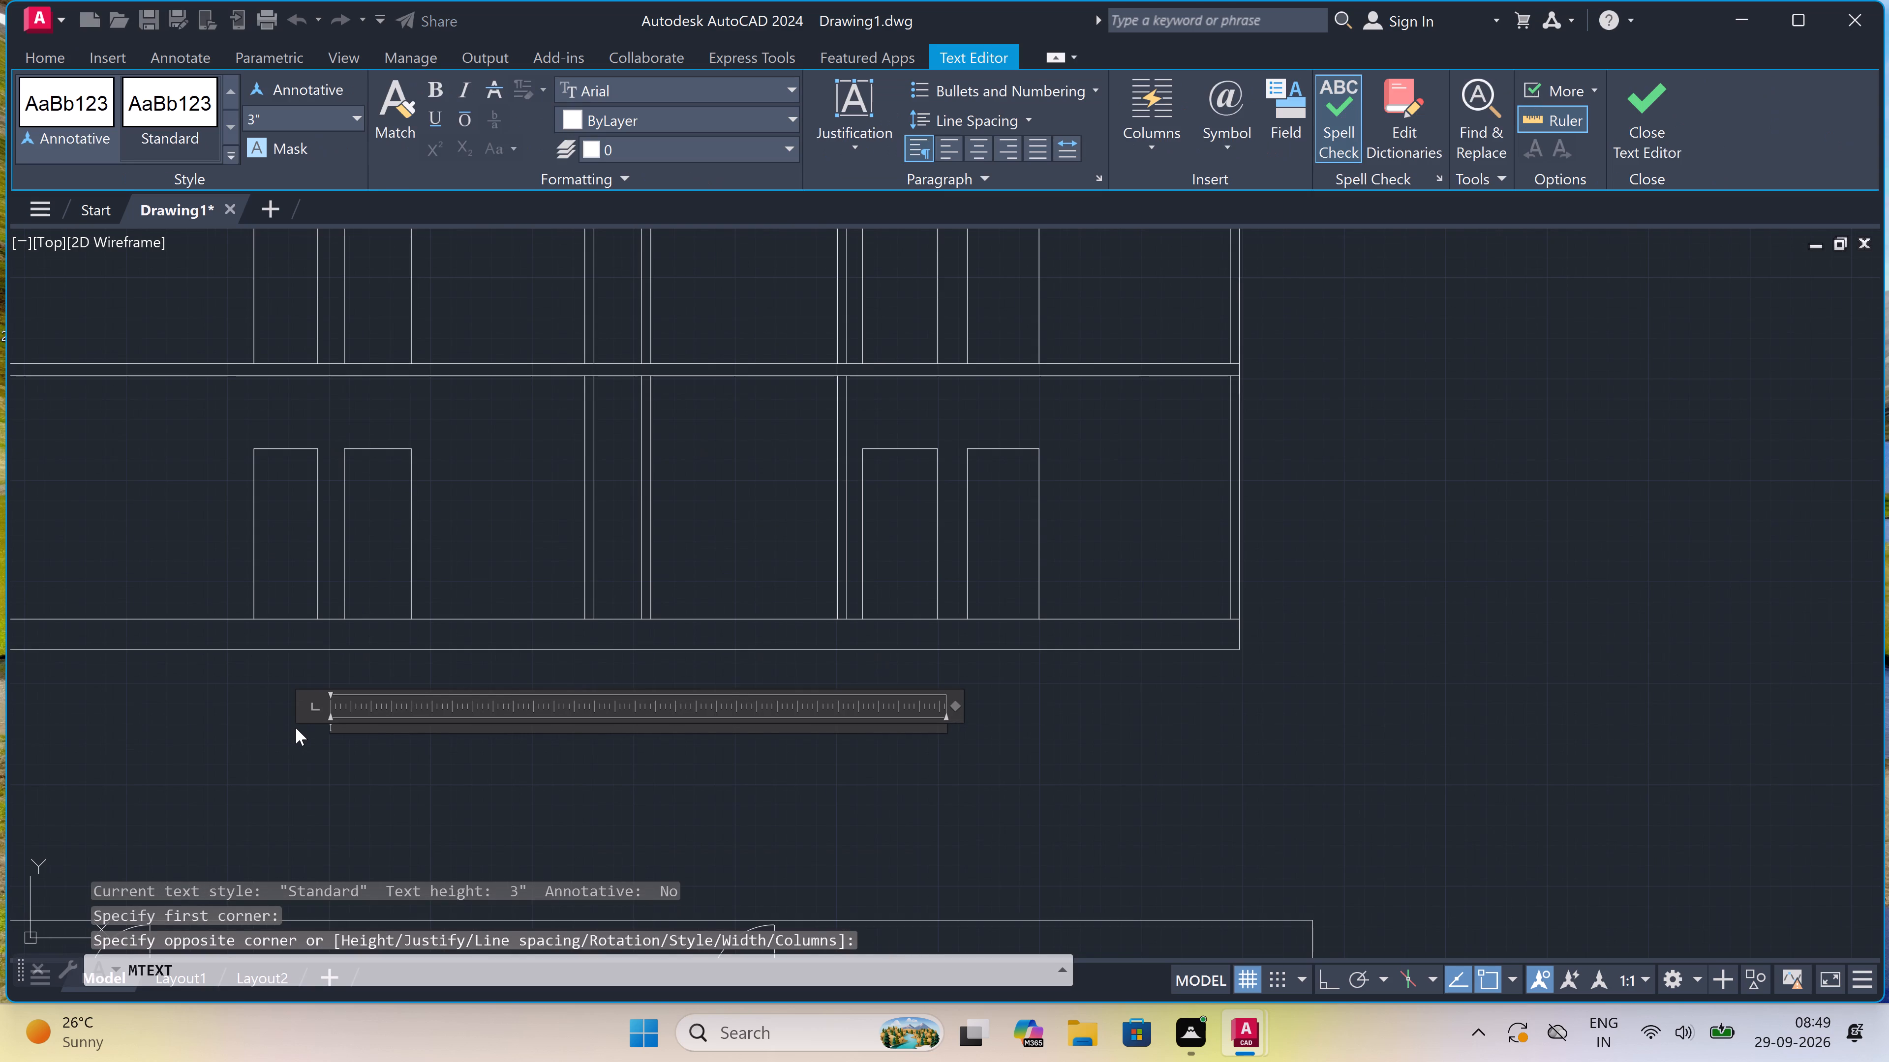
pyautogui.write('SECT')
pyautogui.write('ION')
pyautogui.press('-')
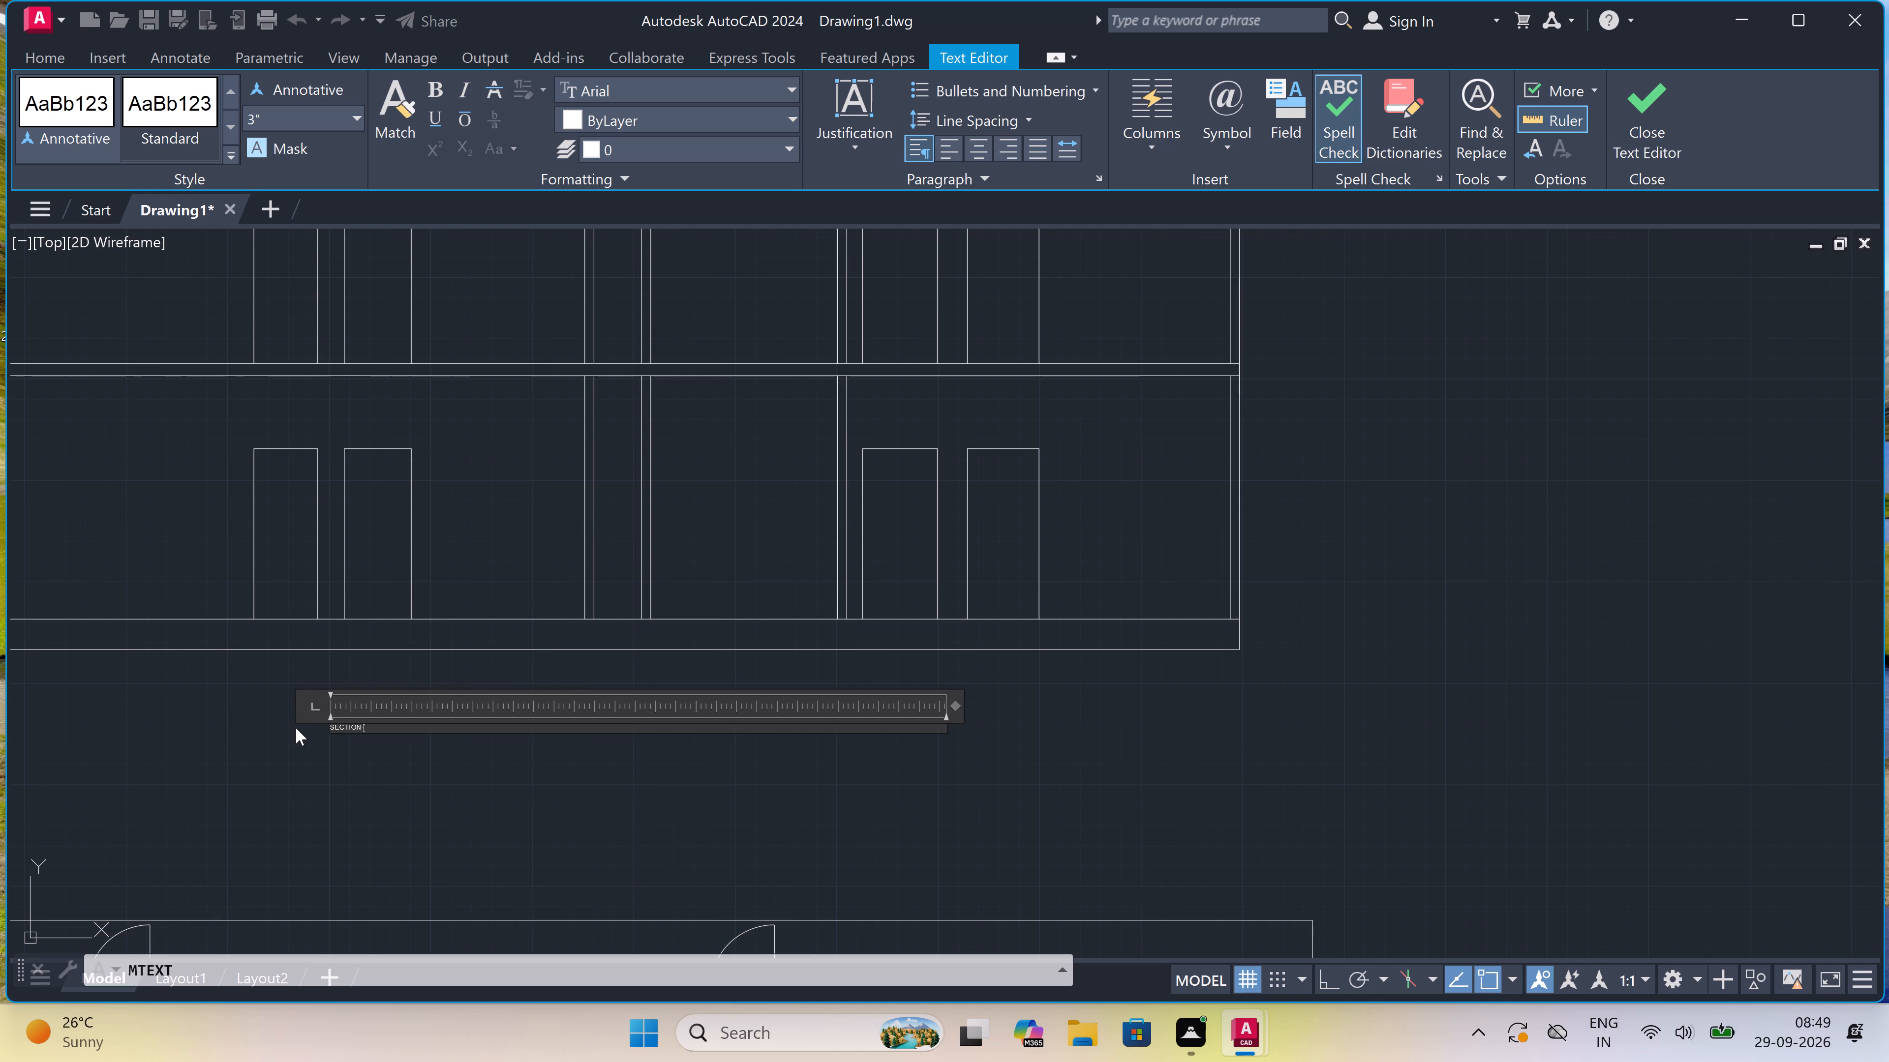
pyautogui.write('AA')
pyautogui.scroll(3, 313, 740)
pyautogui.press('BackSpace')
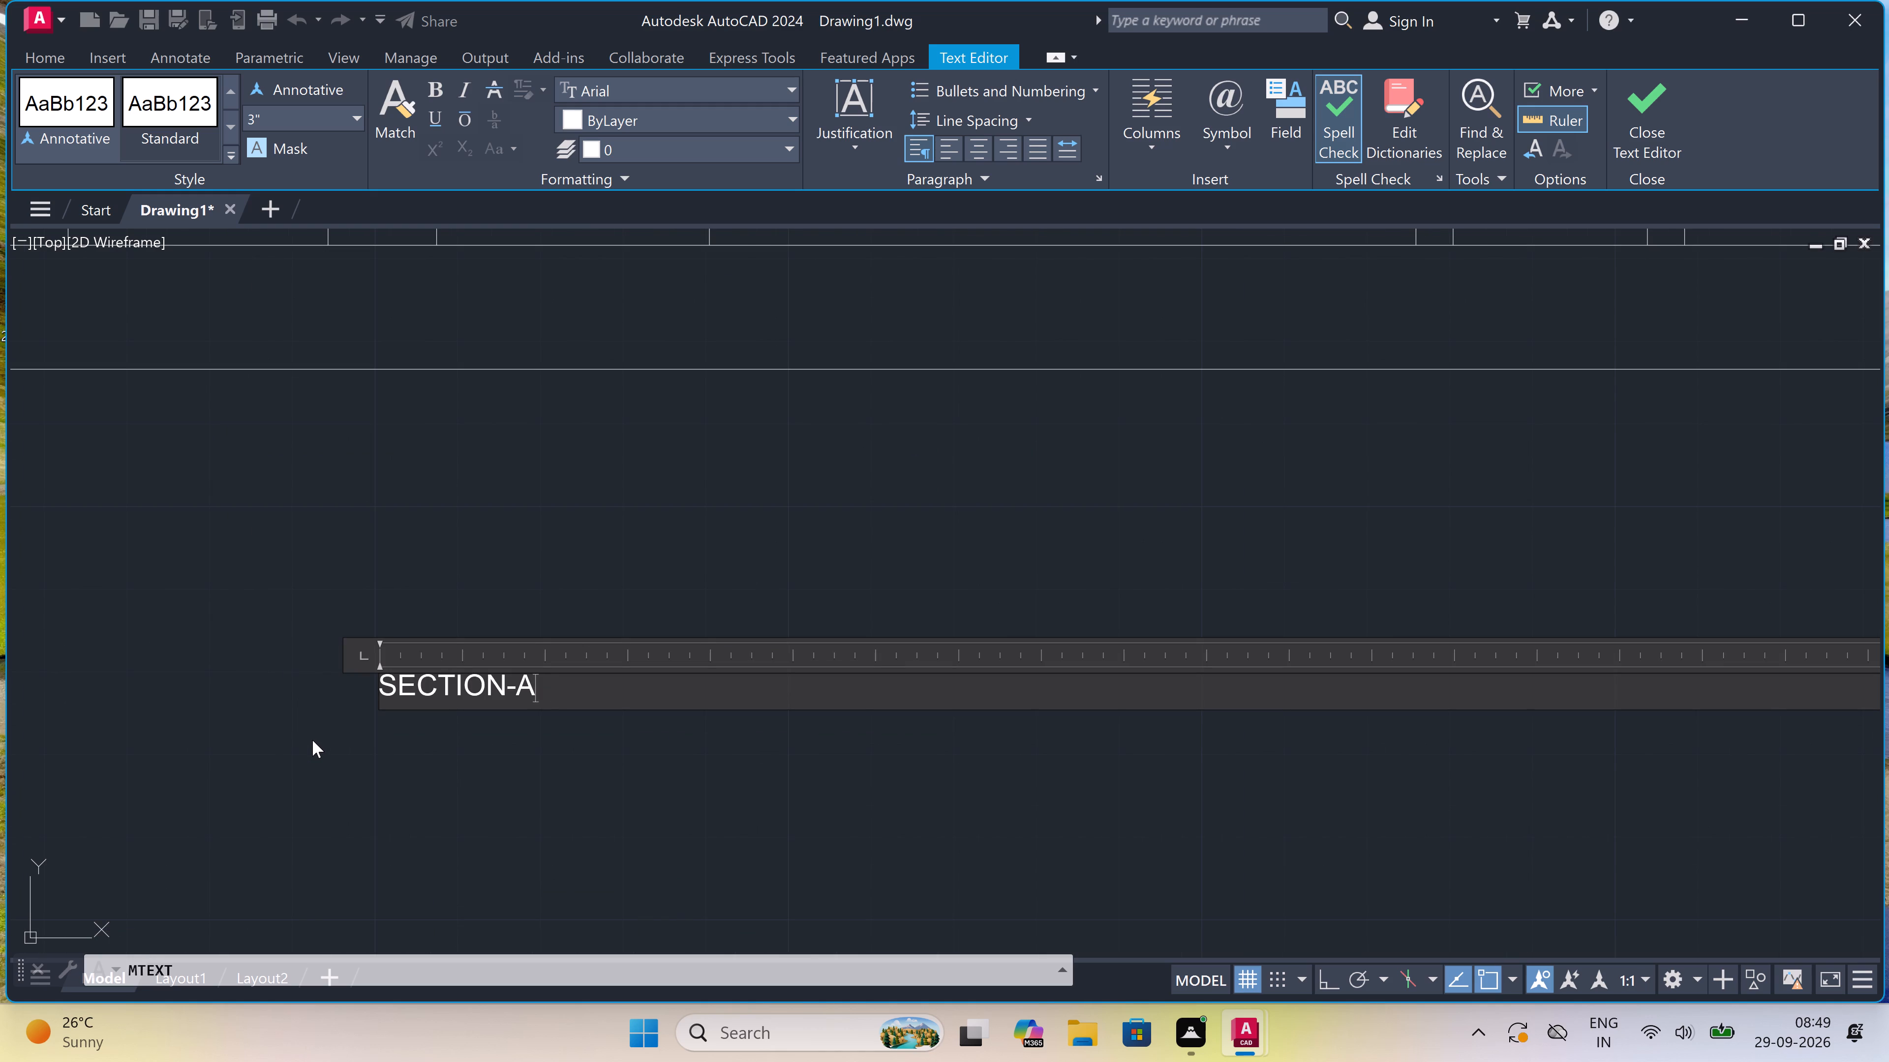
pyautogui.moveTo(374, 745); pyautogui.dragTo(368, 740)
# Start another multiline text in the area of the ELEVATION title and the floor plan beneath it.
pyautogui.scroll(-6, 415, 698)
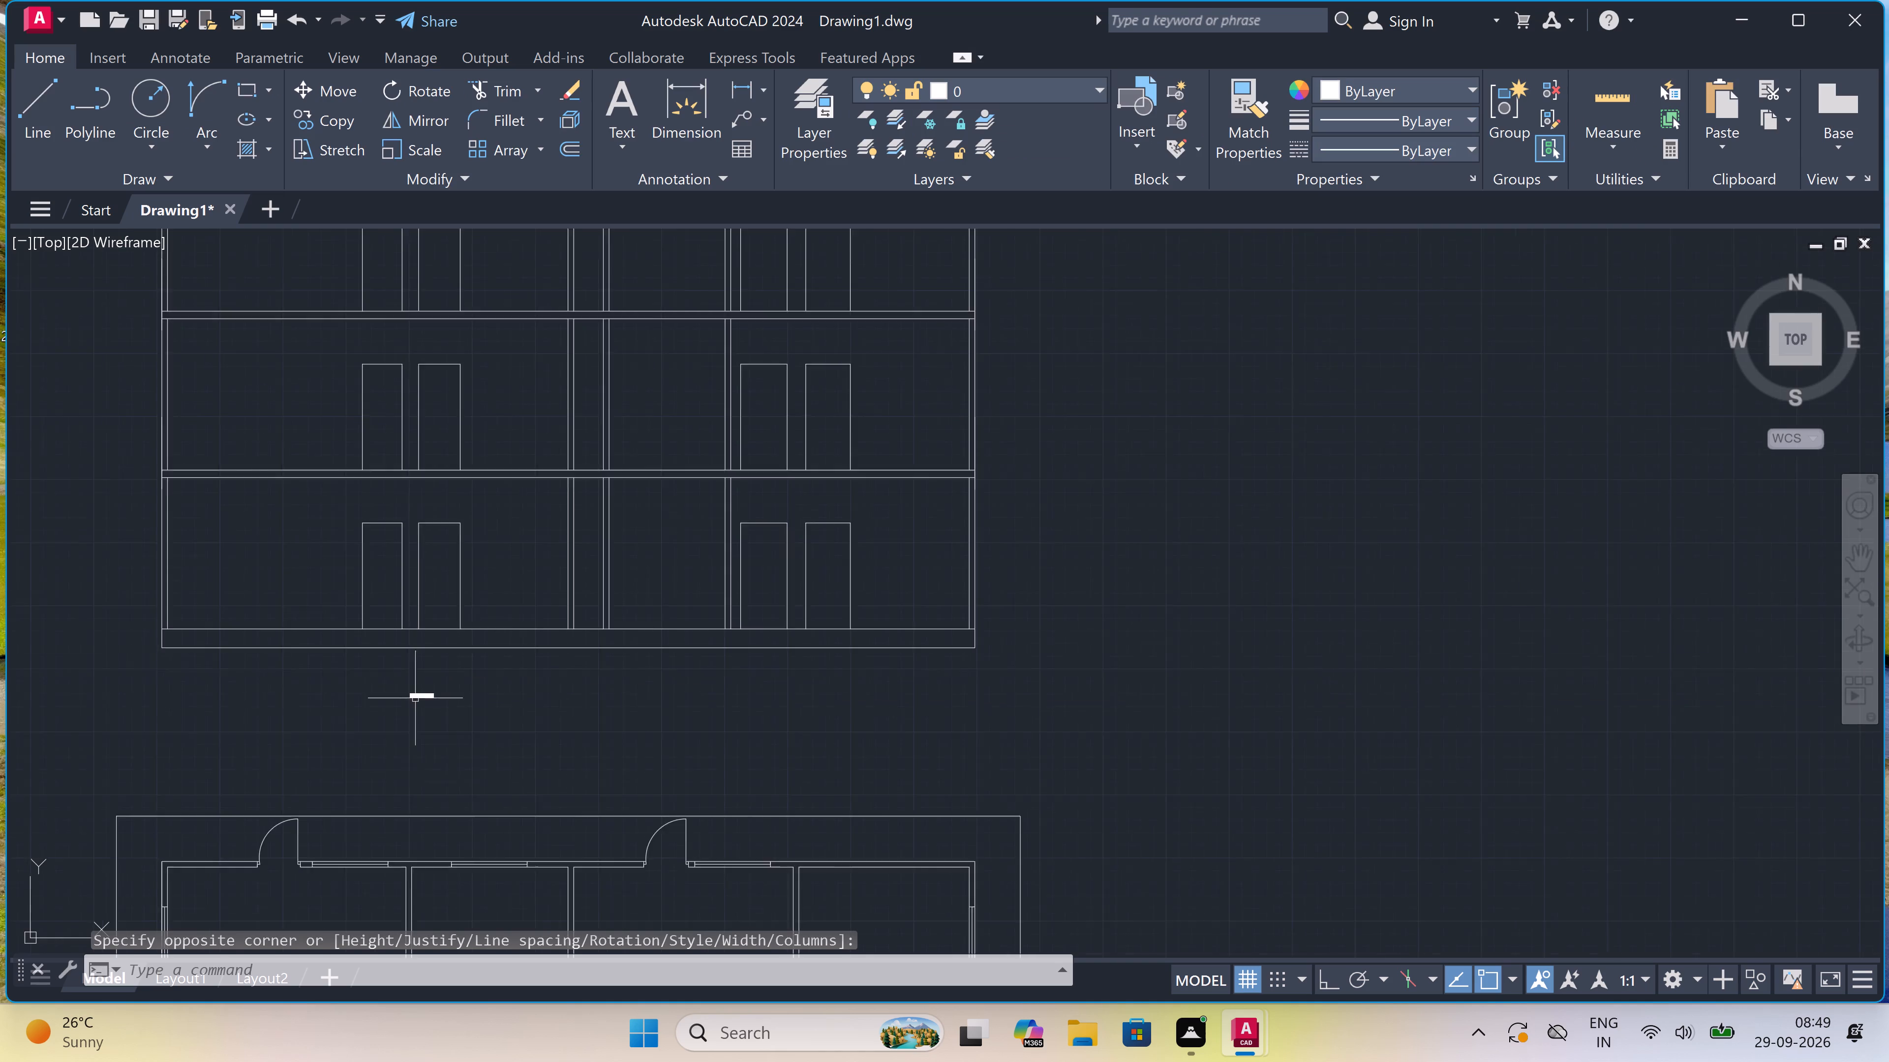
pyautogui.scroll(-2, 415, 698)
pyautogui.scroll(1, 233, 738)
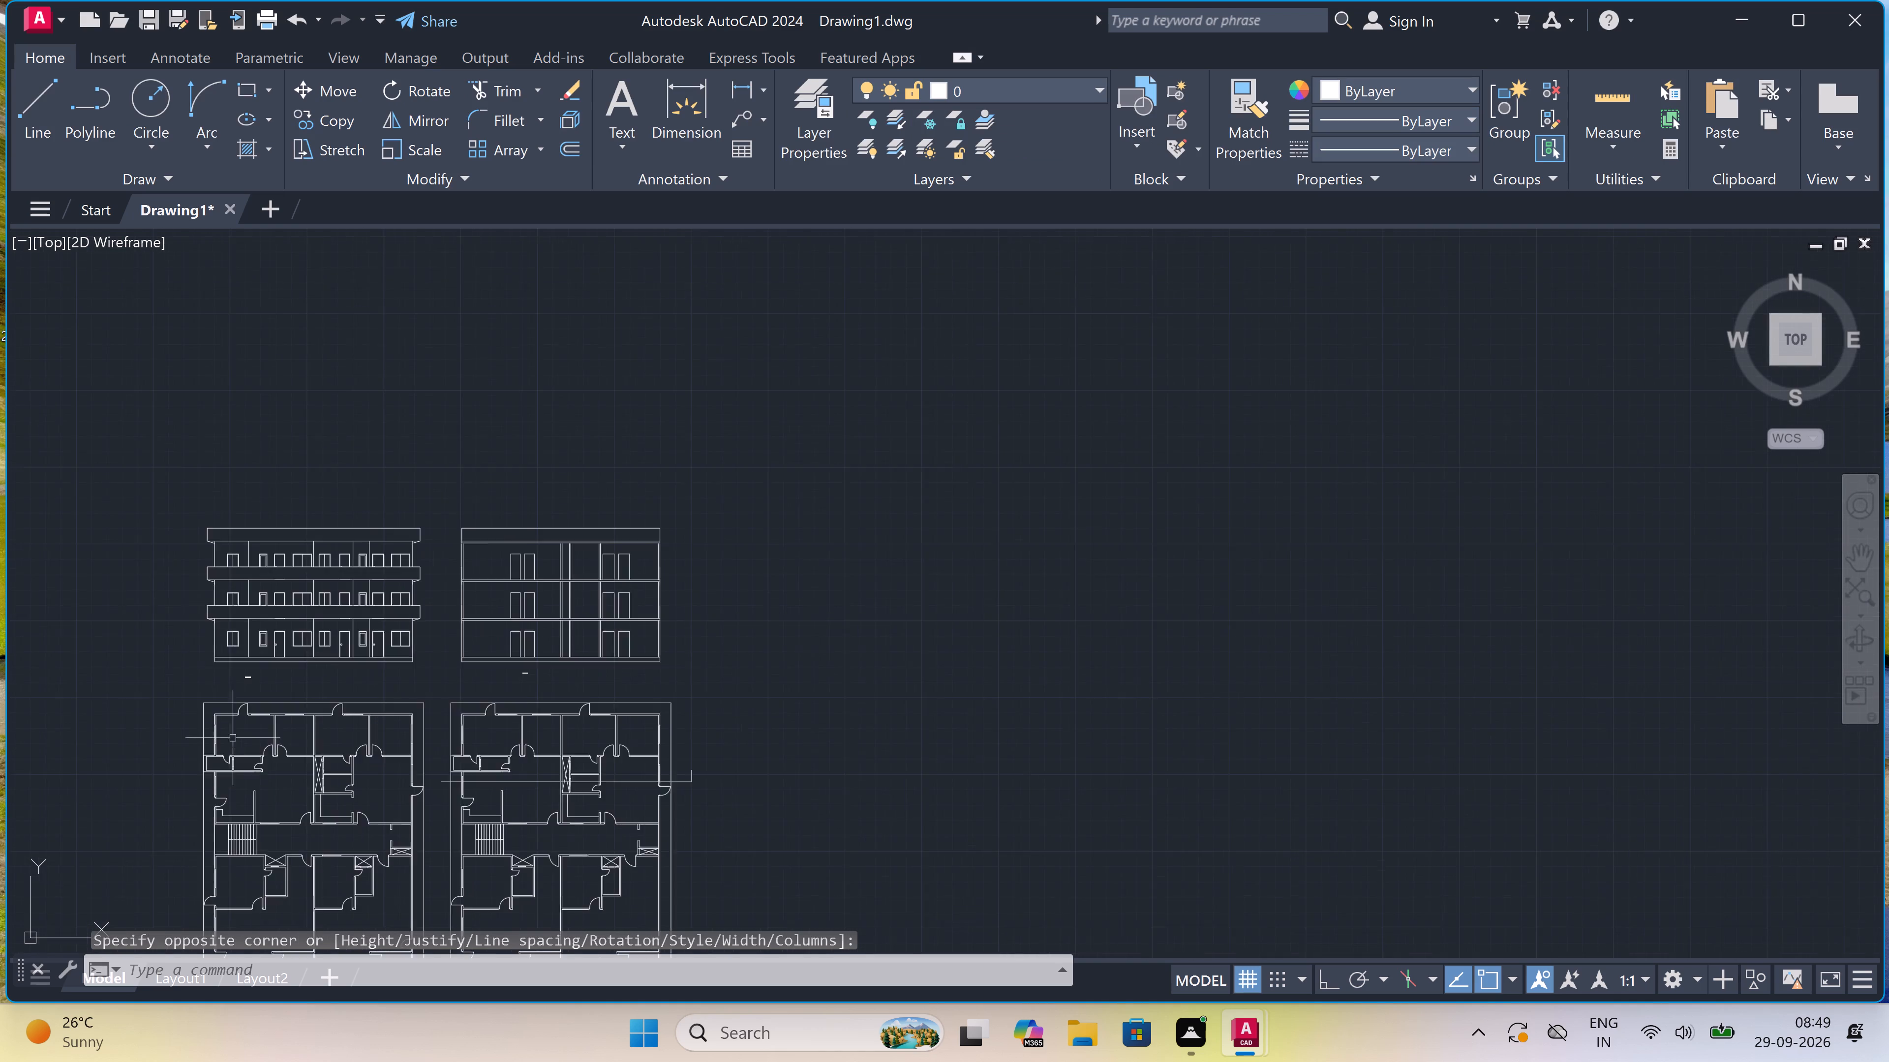
pyautogui.scroll(4, 233, 738)
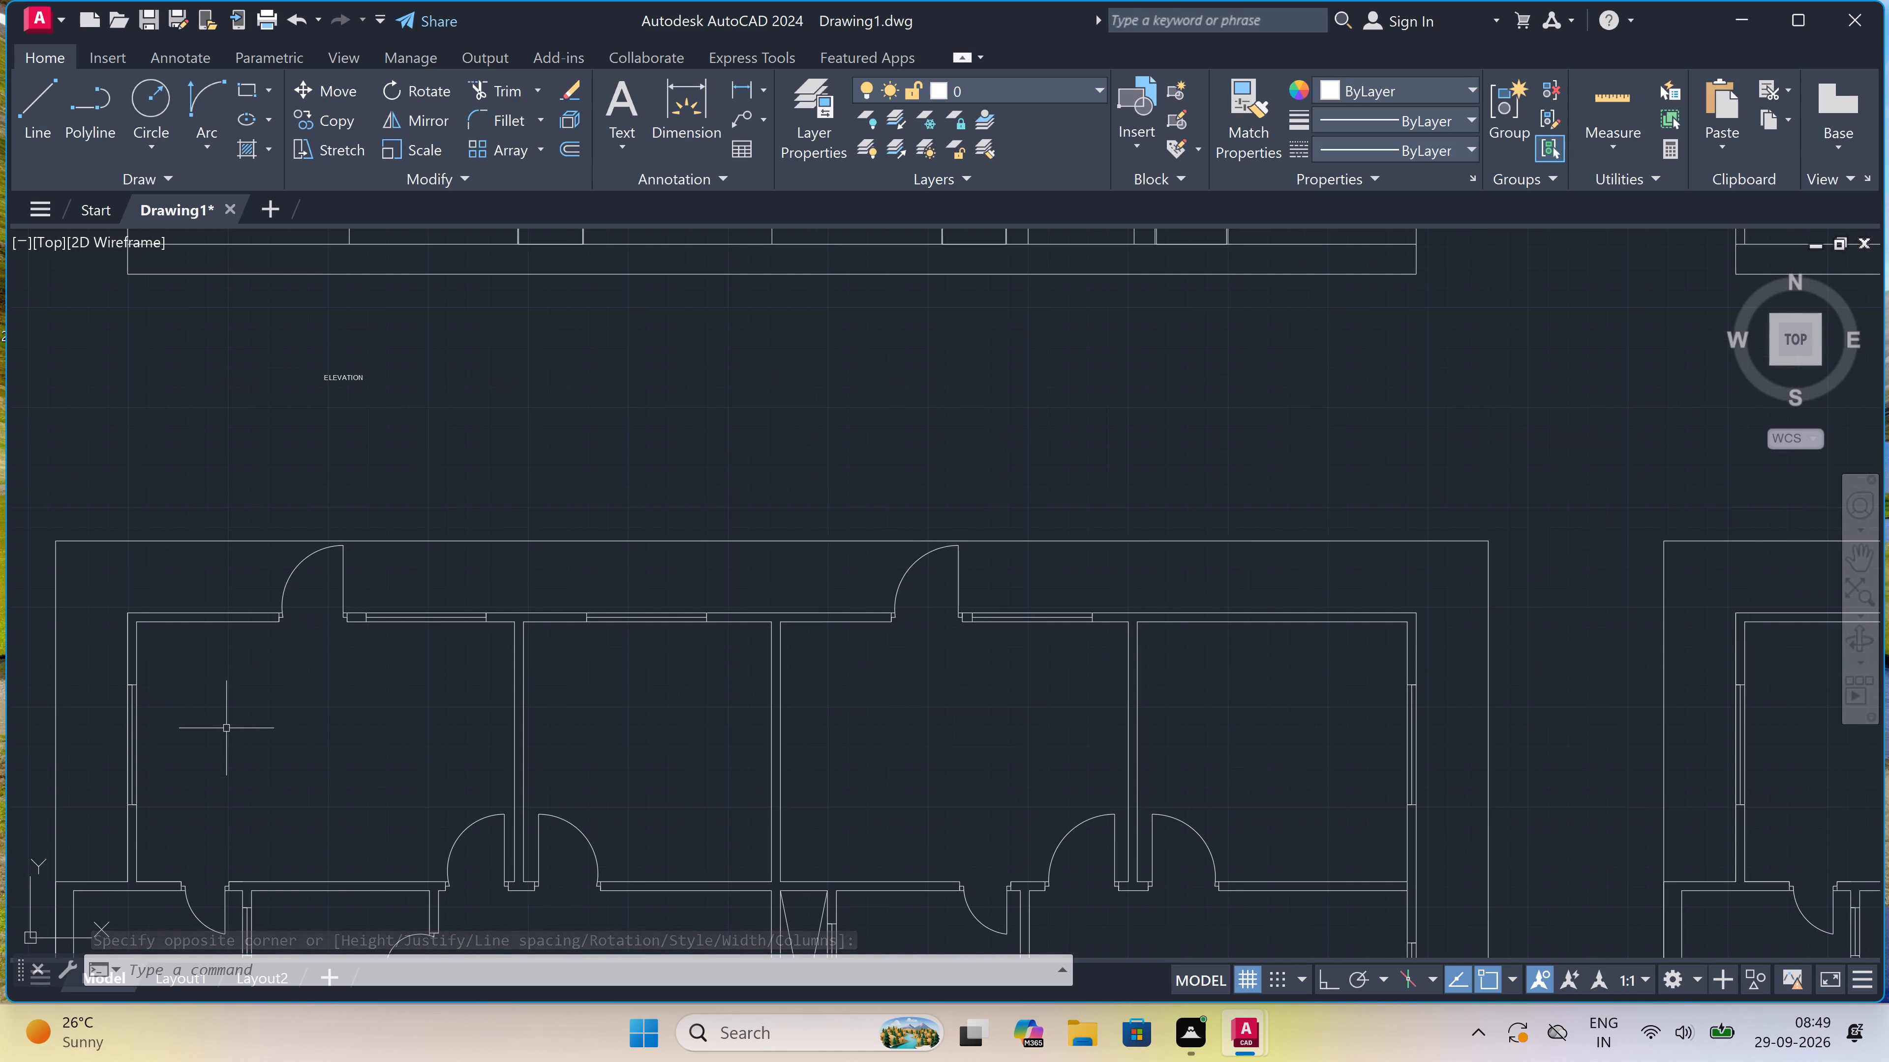
pyautogui.press('space')
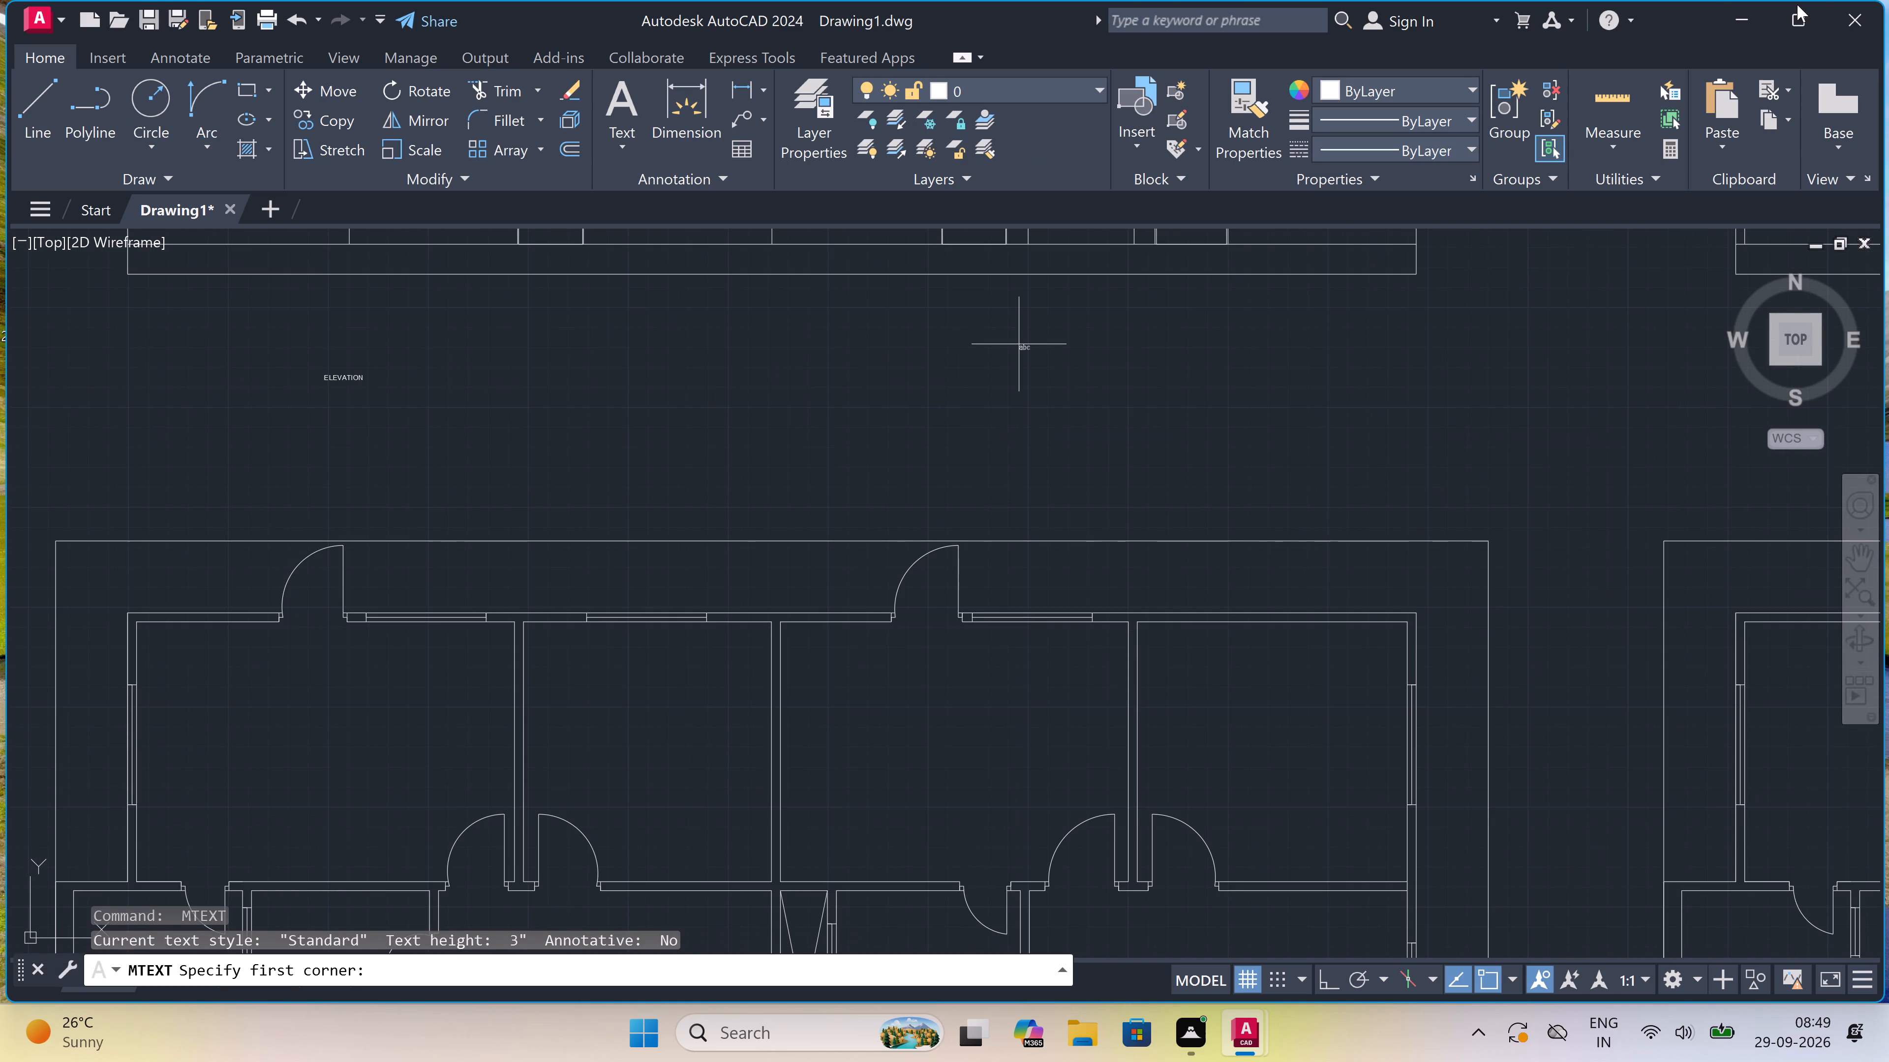
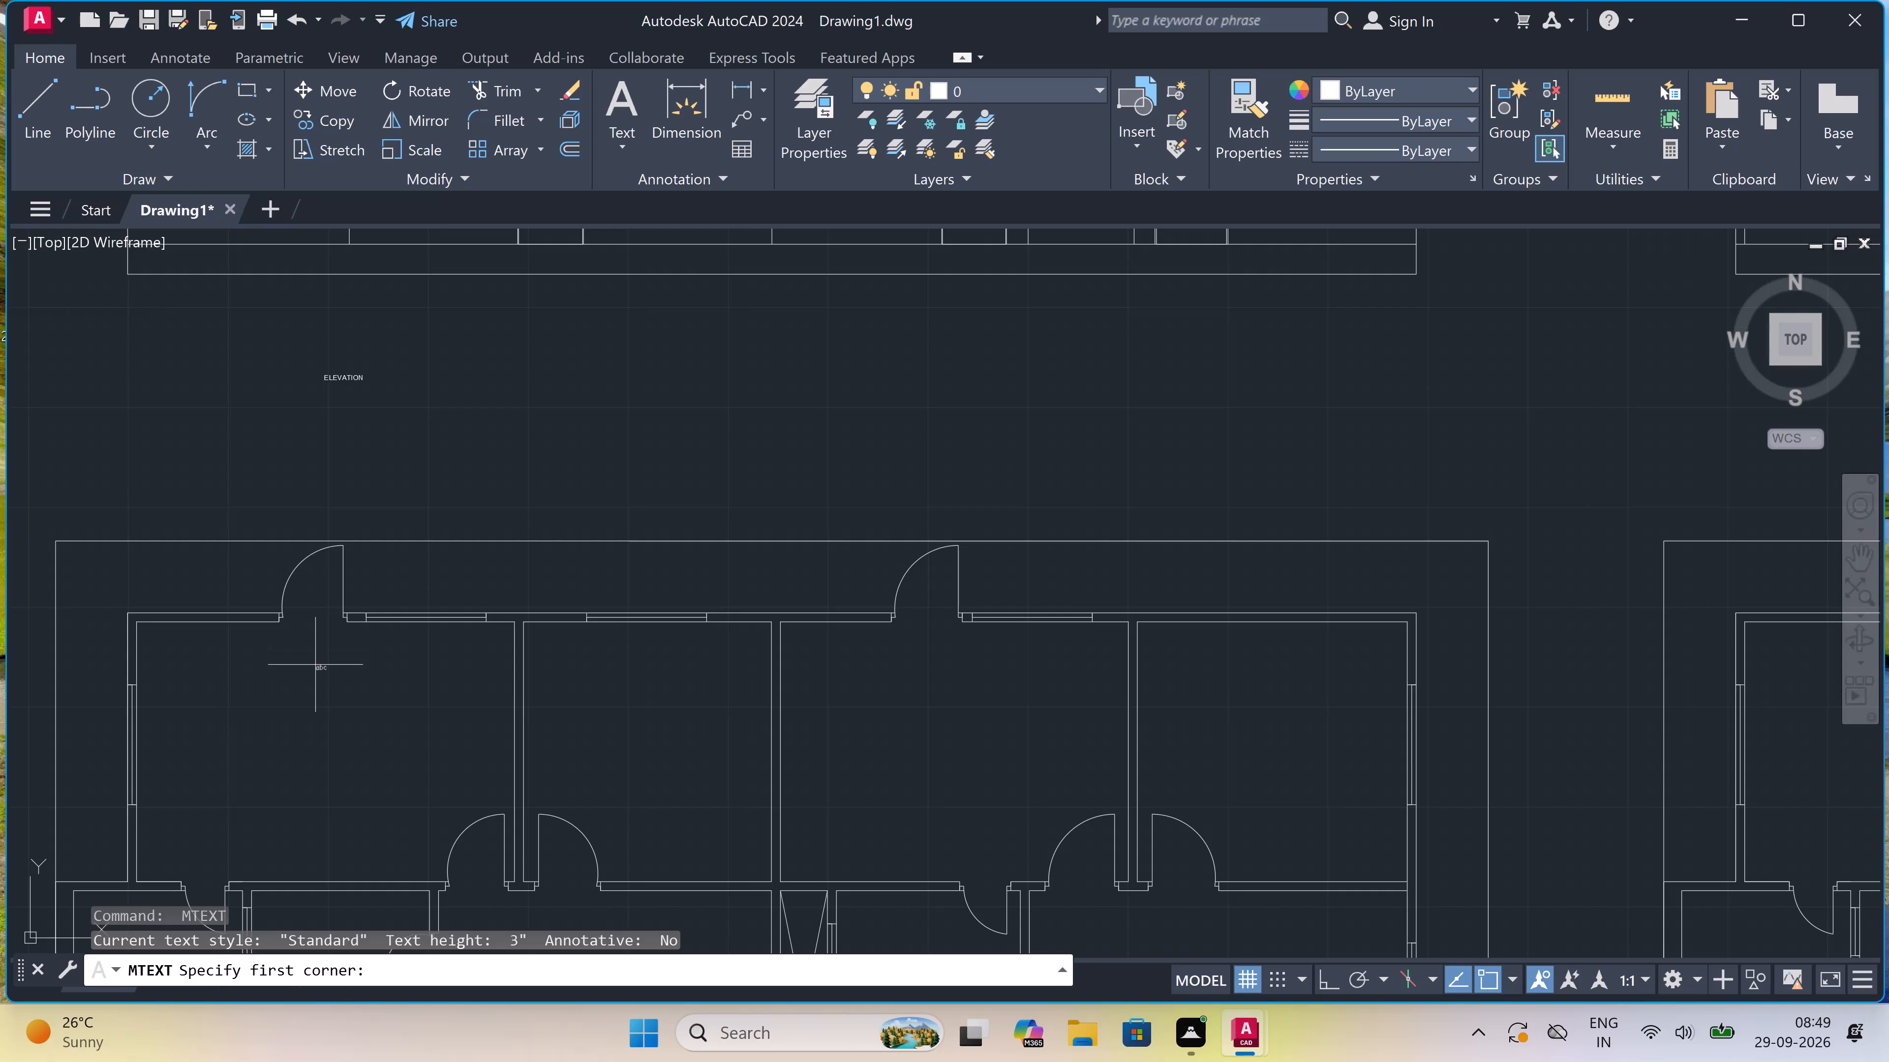
# Place a multiline text box in the upper-left corner room of the floor plan below the elevation and apply the Annotative style.
pyautogui.scroll(-2, 356, 714)
pyautogui.scroll(2, 281, 759)
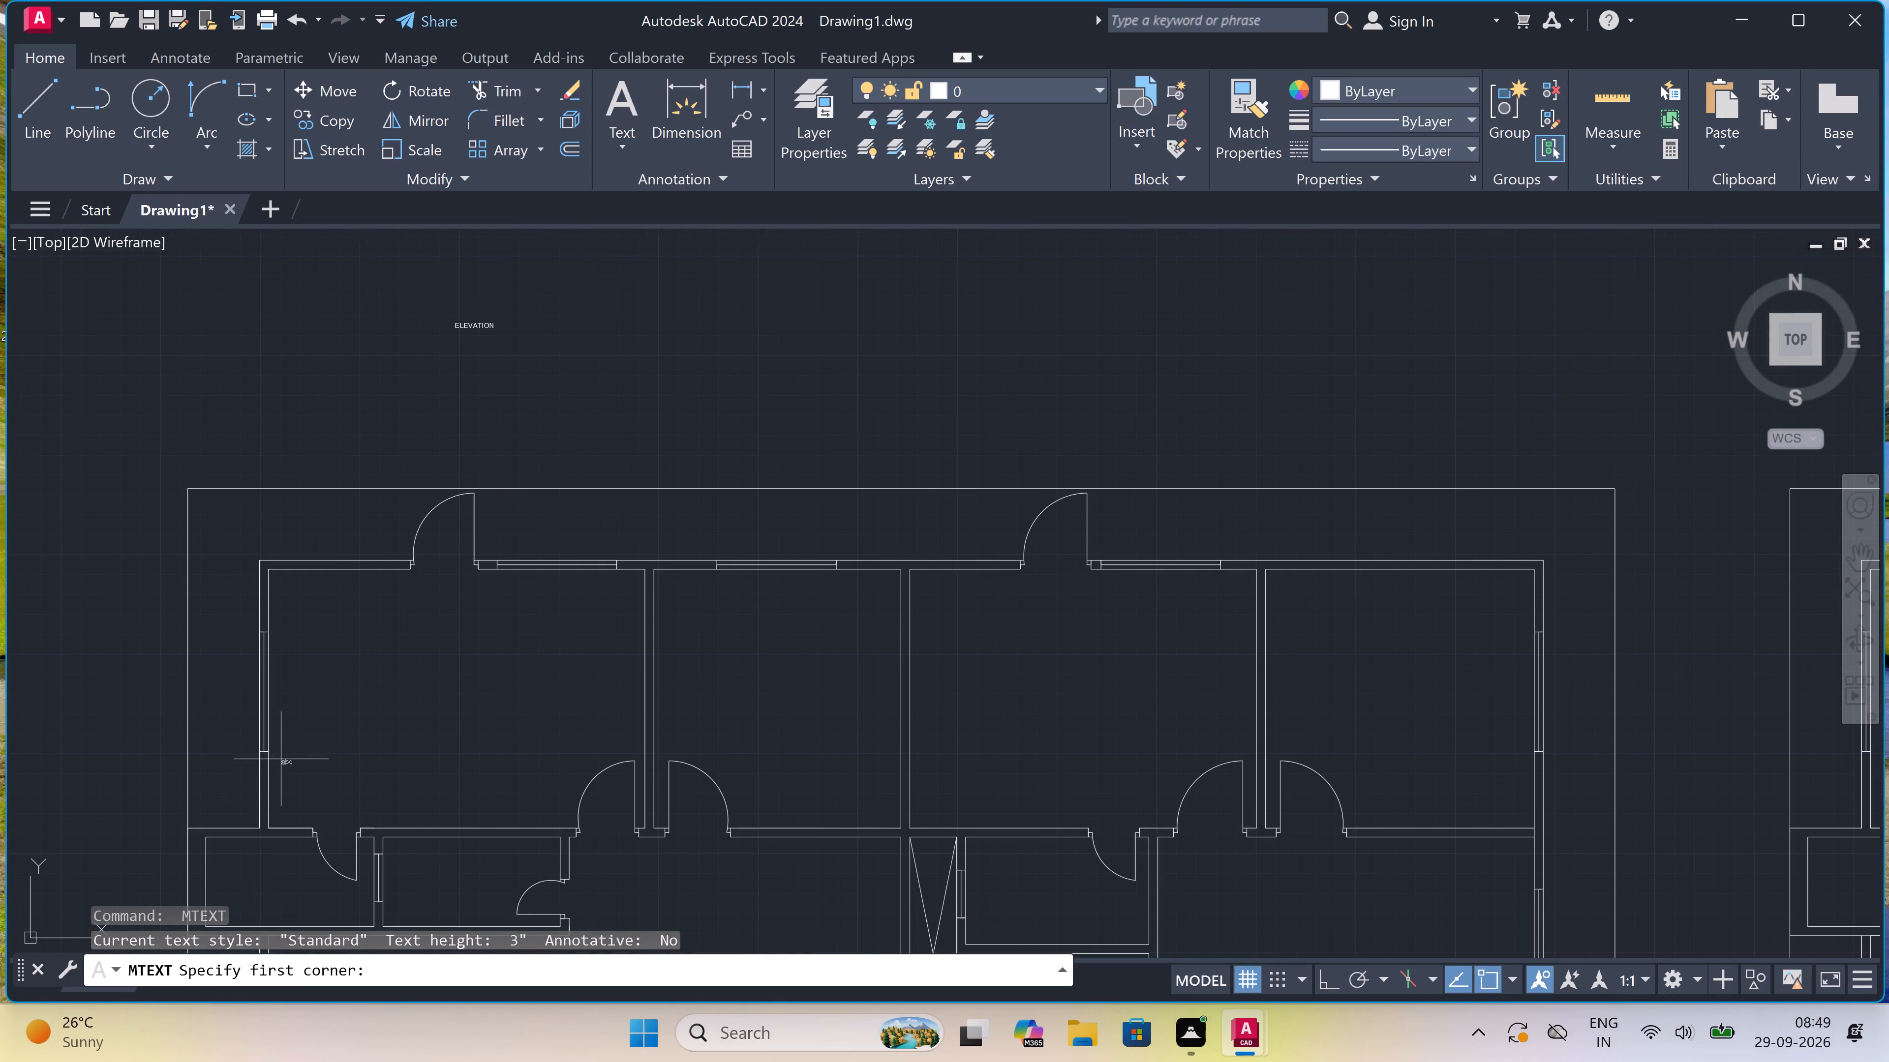
pyautogui.scroll(1, 283, 742)
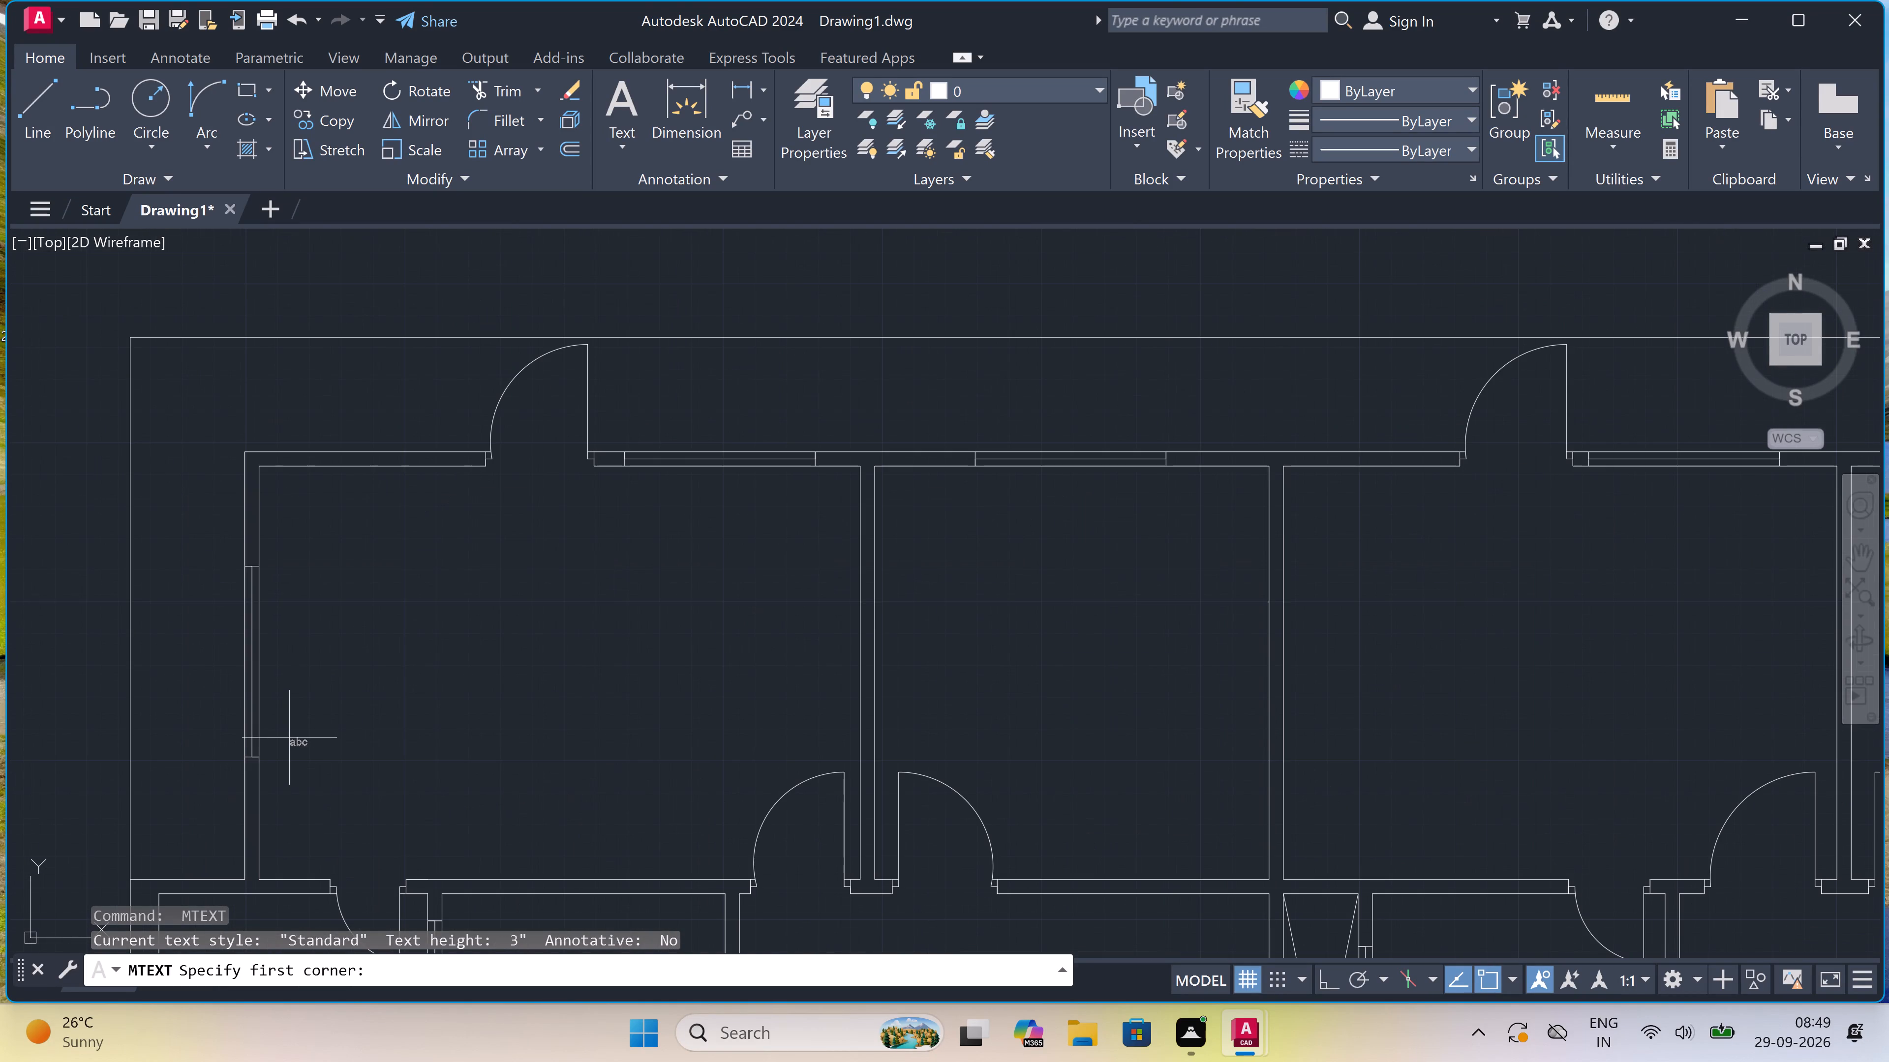
pyautogui.click(298, 822)
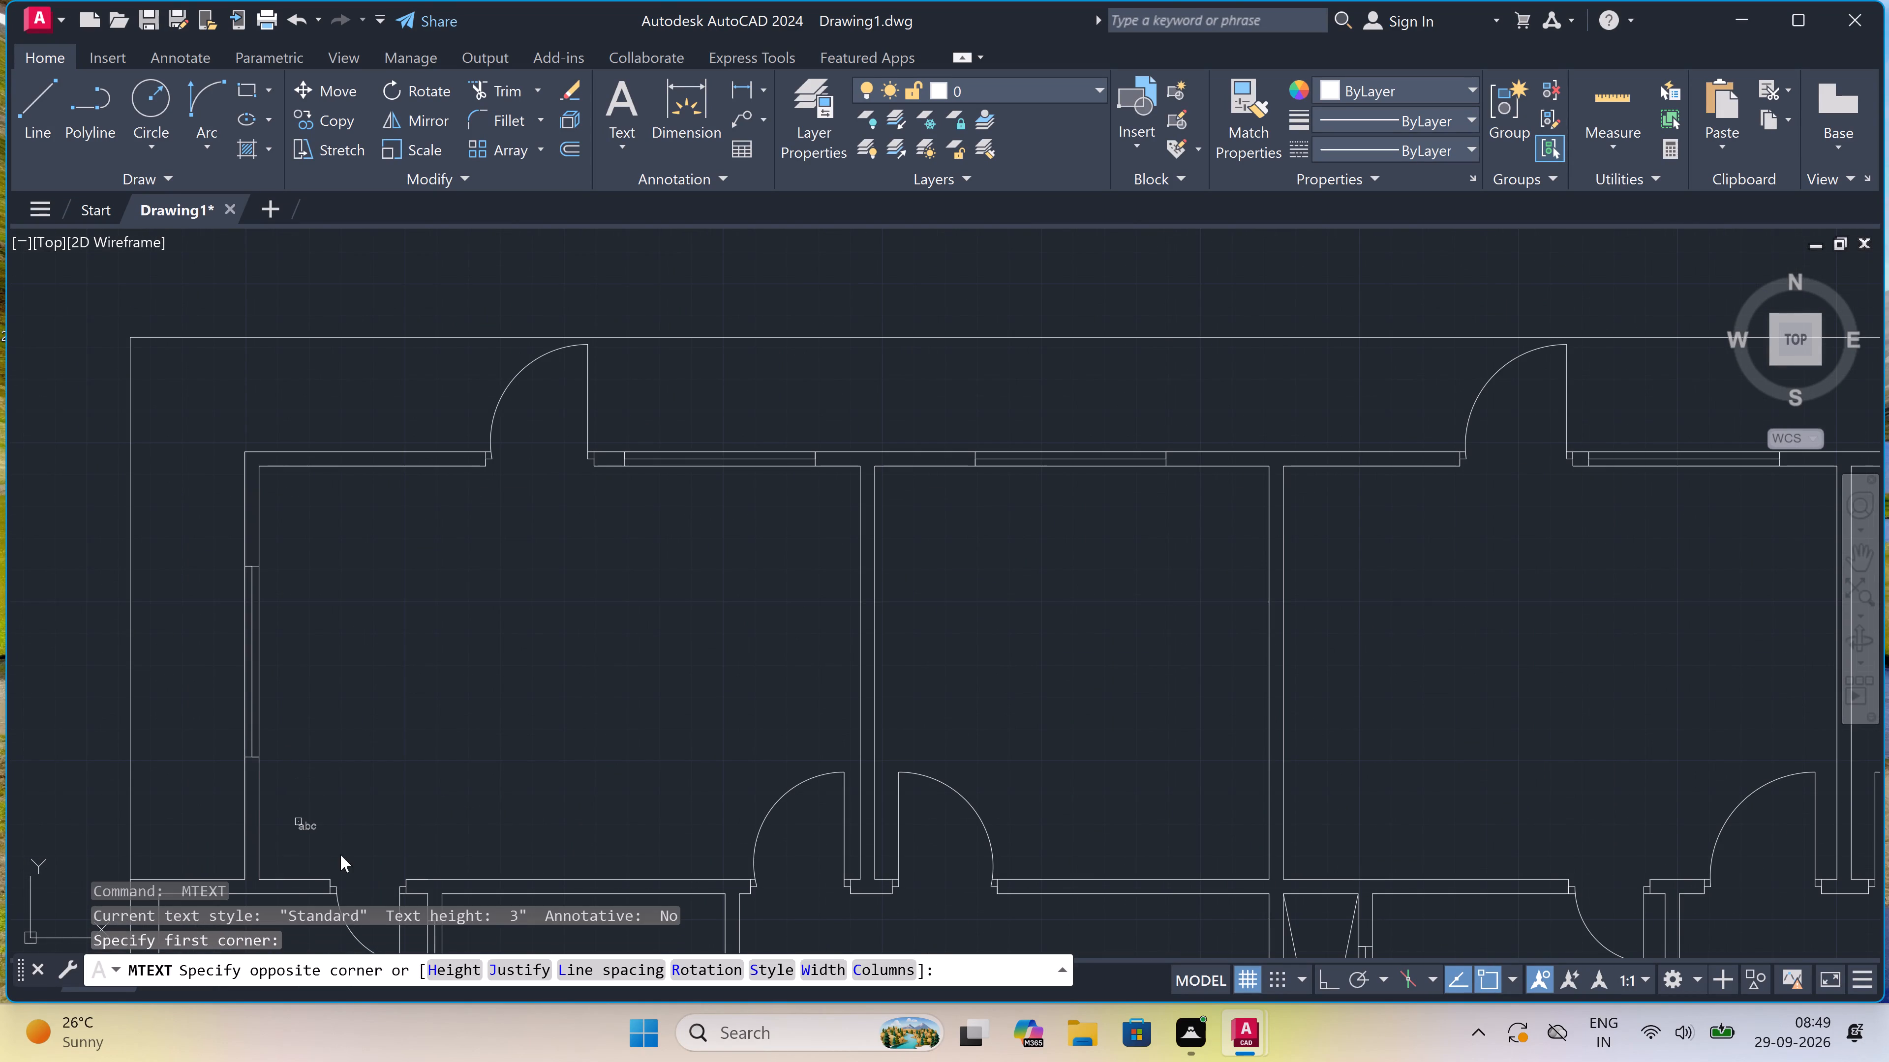
pyautogui.click(722, 864)
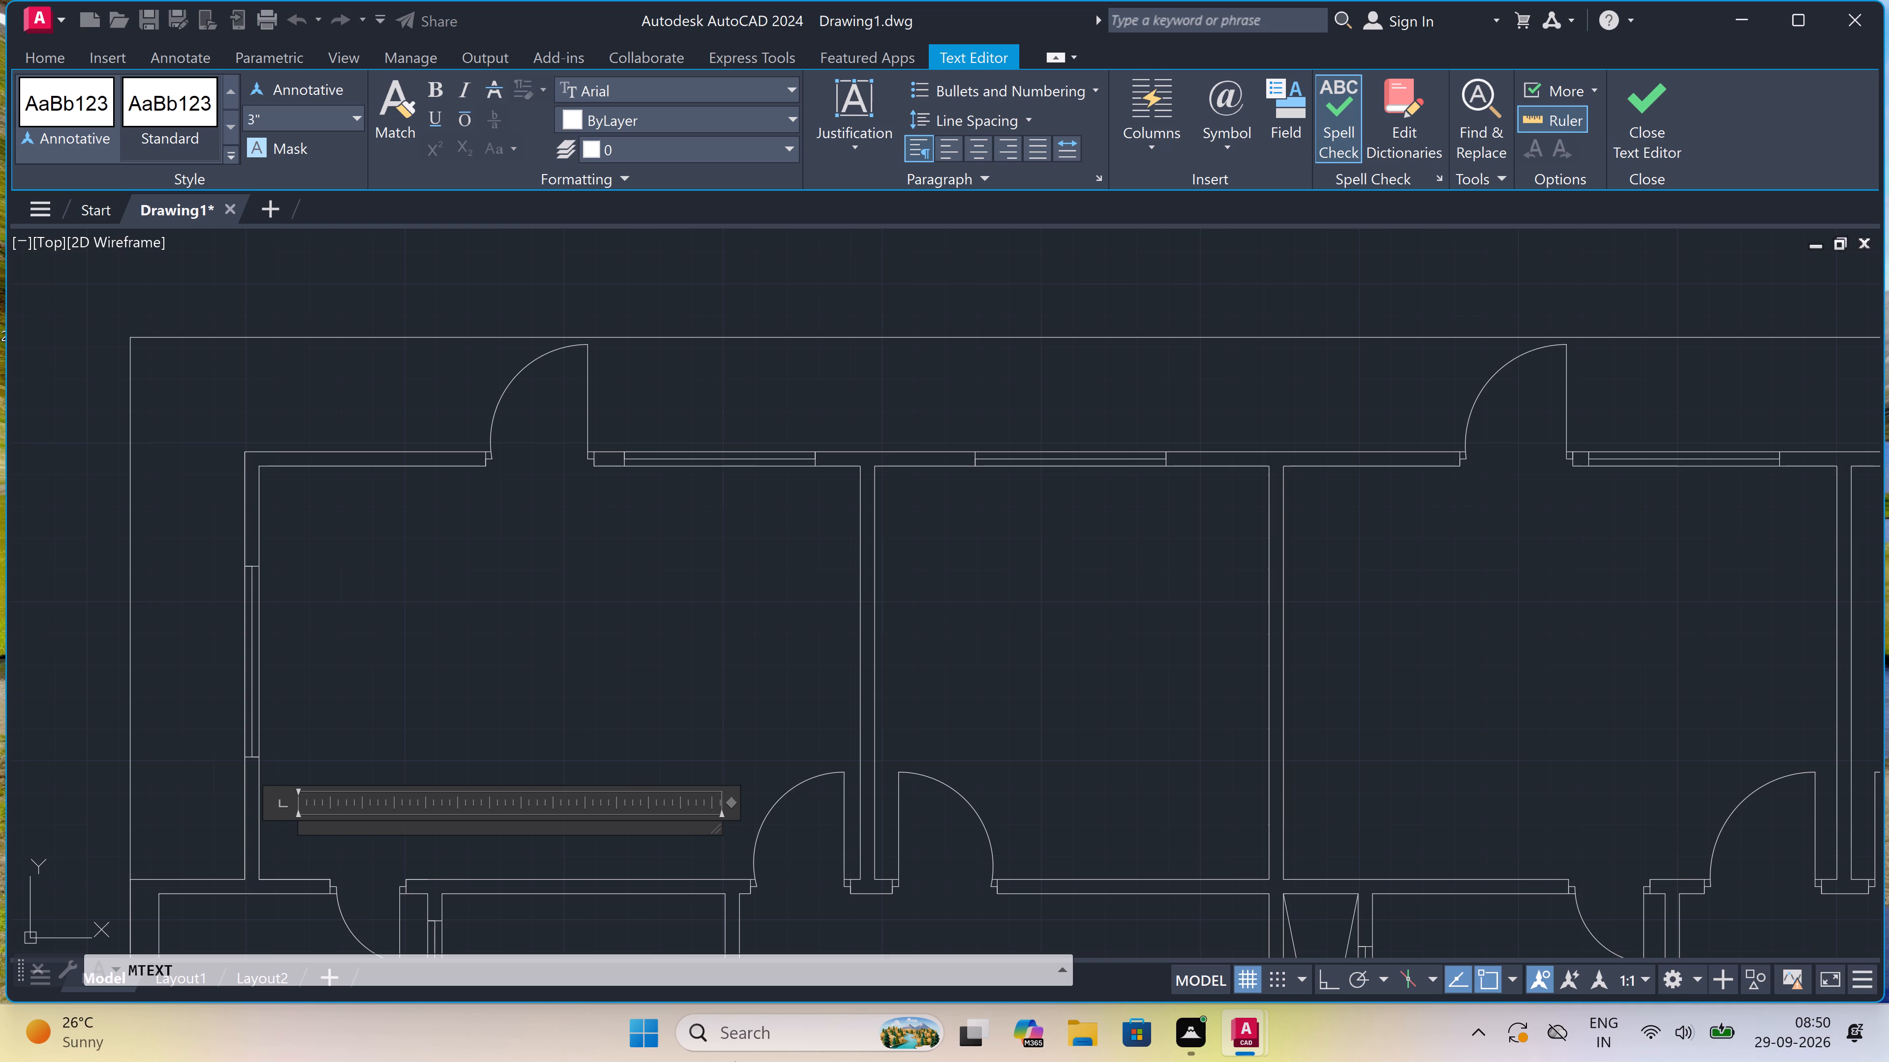
pyautogui.click(17, 2)
pyautogui.click(105, 144)
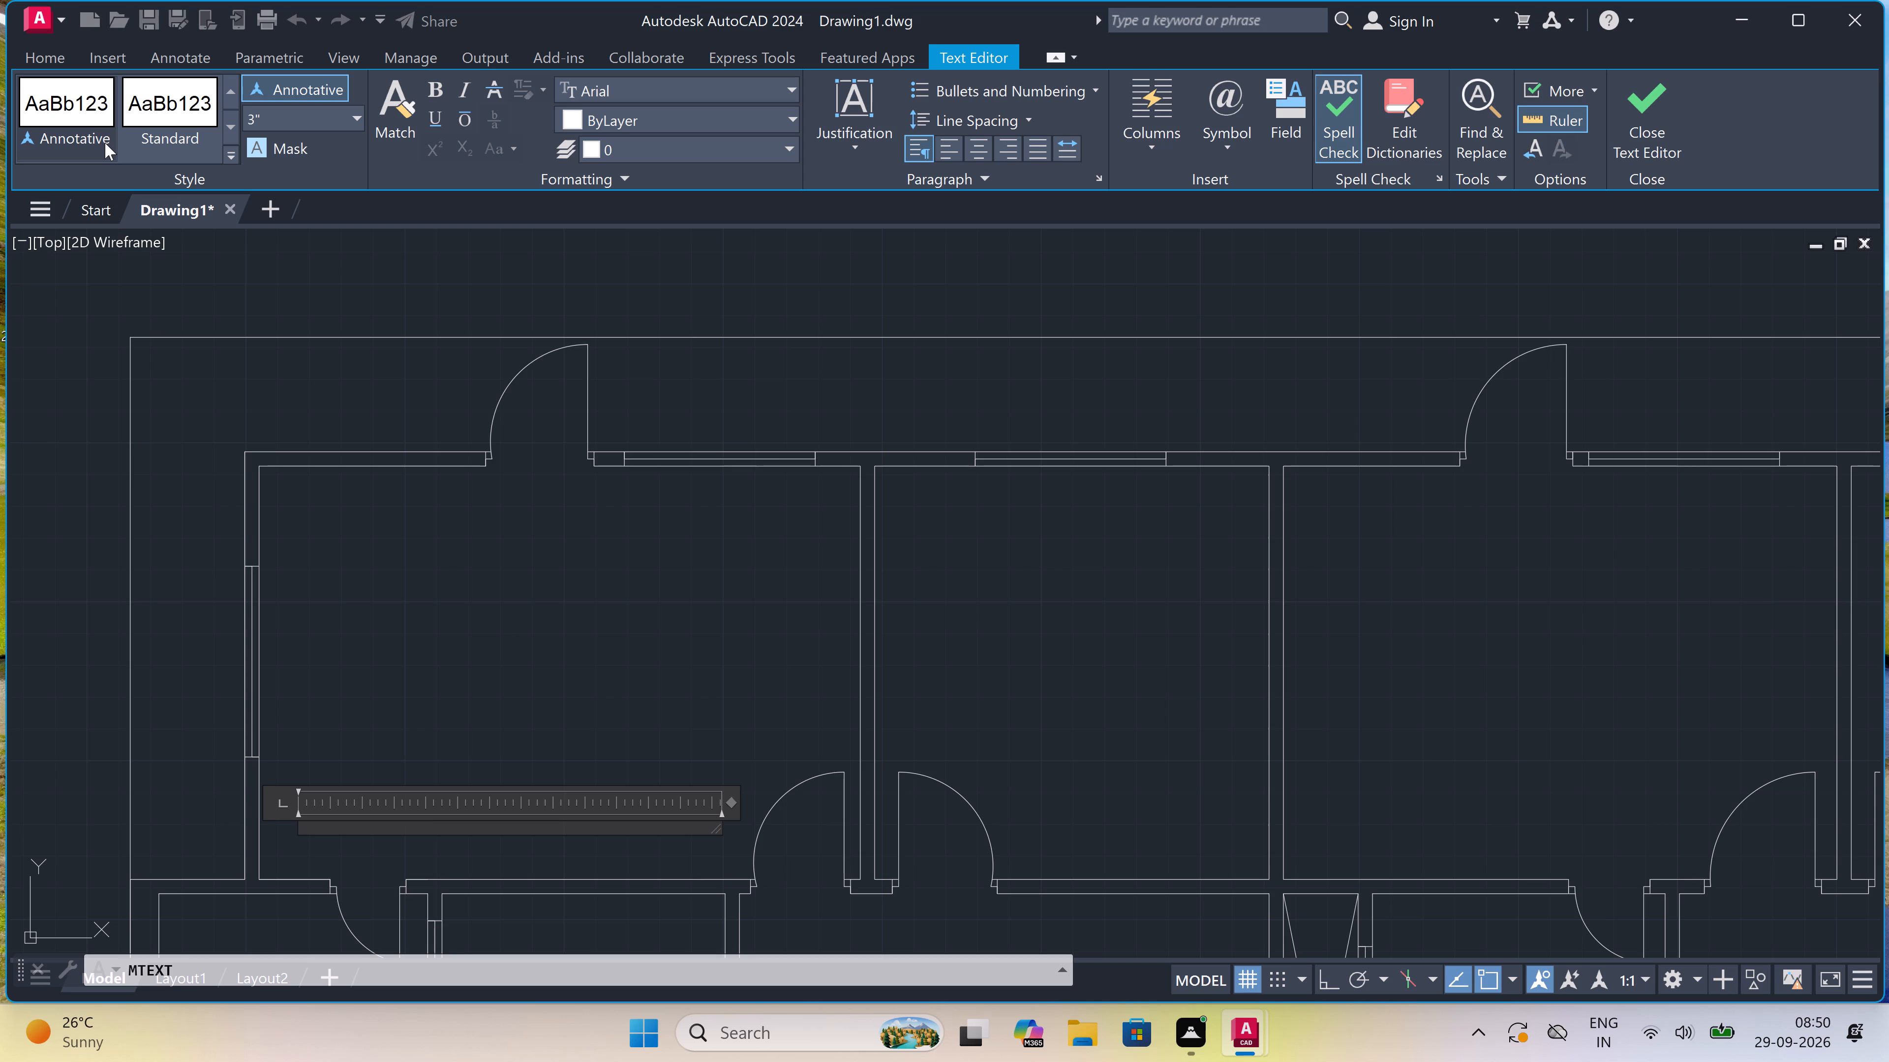
pyautogui.moveTo(110, 151); pyautogui.dragTo(120, 140, button='middle')
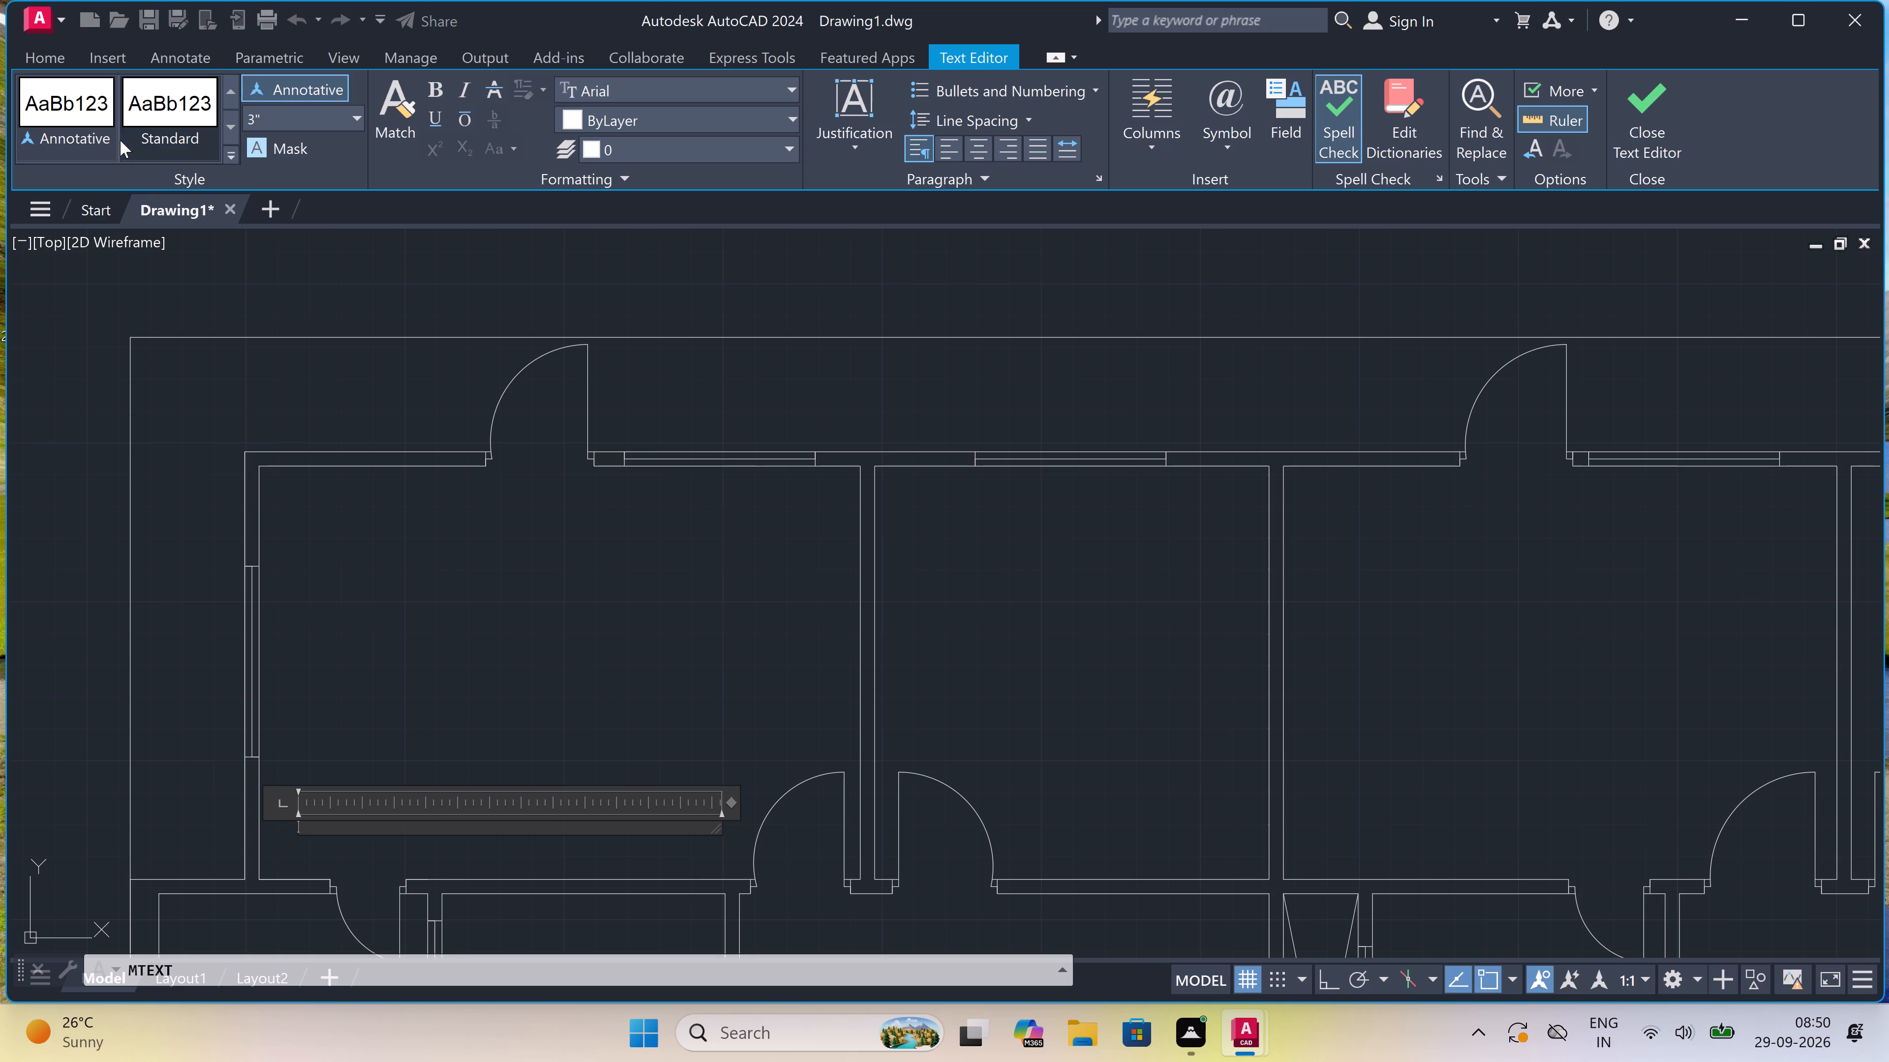
pyautogui.moveTo(120, 140); pyautogui.dragTo(120, 142, button='middle')
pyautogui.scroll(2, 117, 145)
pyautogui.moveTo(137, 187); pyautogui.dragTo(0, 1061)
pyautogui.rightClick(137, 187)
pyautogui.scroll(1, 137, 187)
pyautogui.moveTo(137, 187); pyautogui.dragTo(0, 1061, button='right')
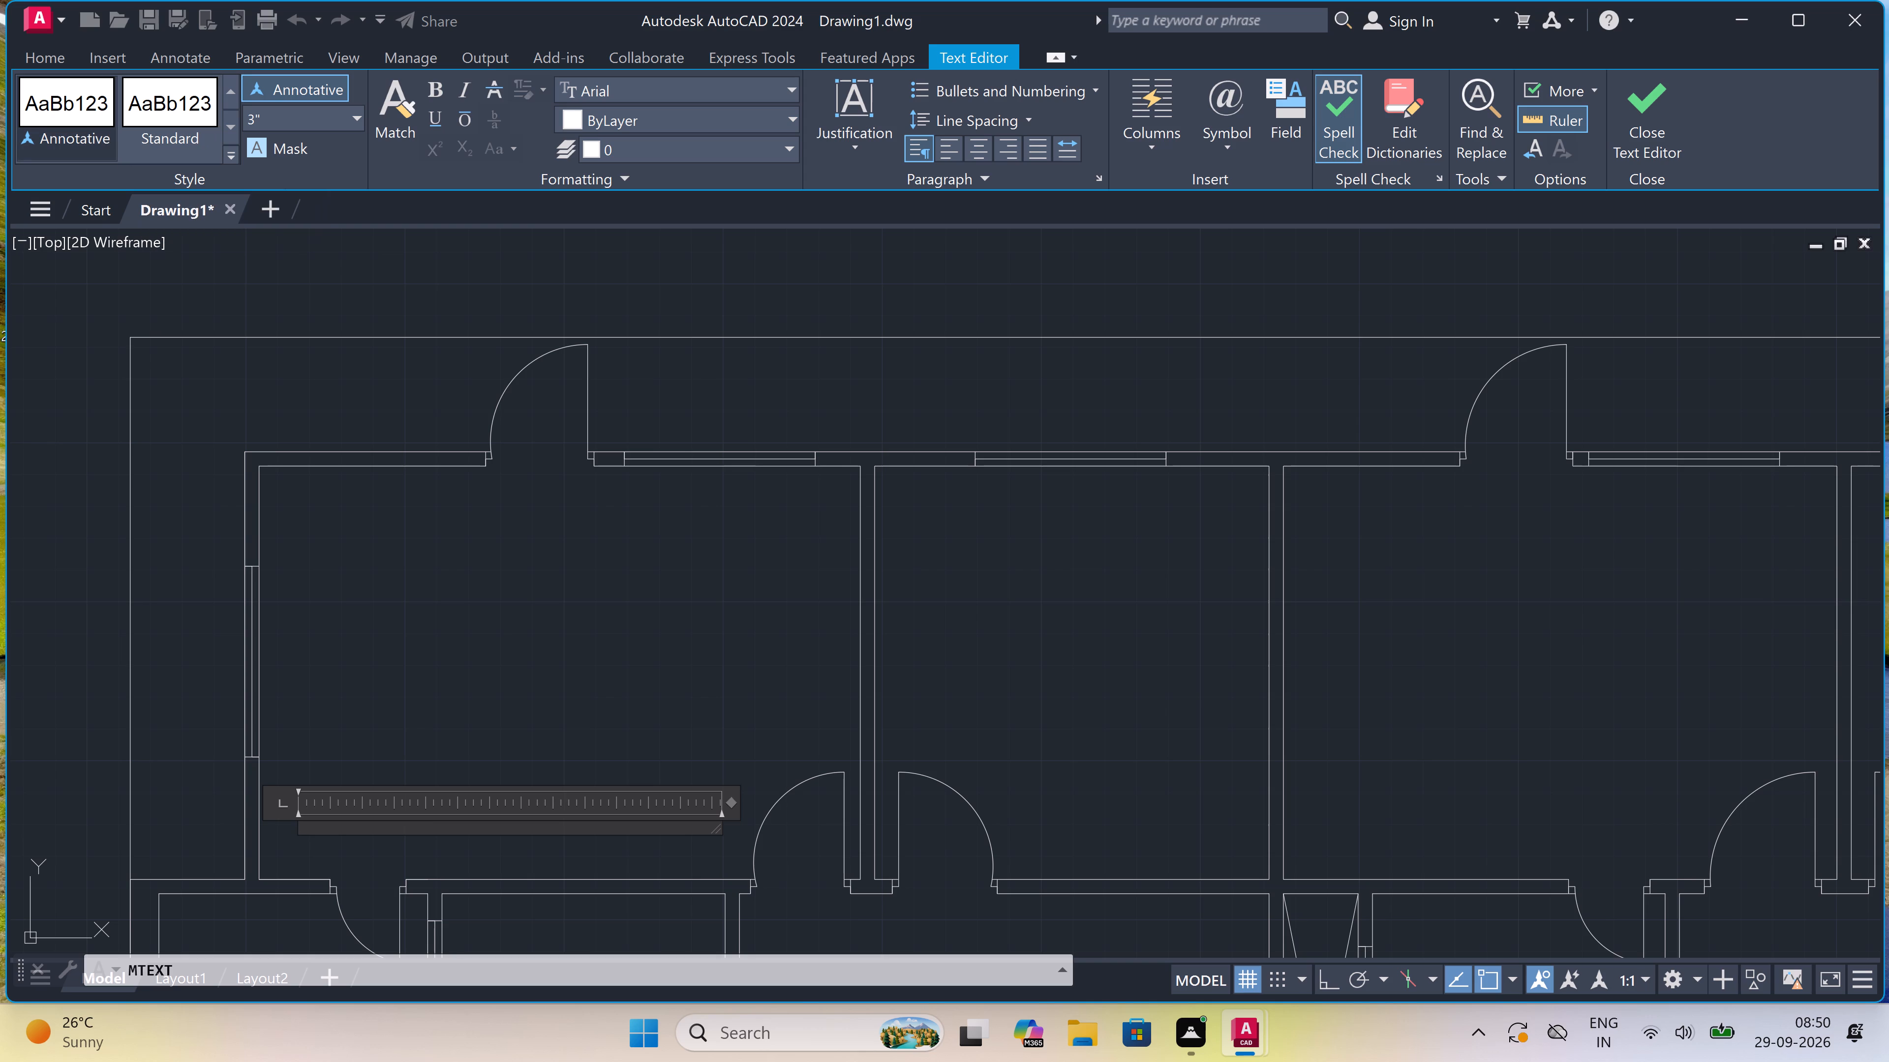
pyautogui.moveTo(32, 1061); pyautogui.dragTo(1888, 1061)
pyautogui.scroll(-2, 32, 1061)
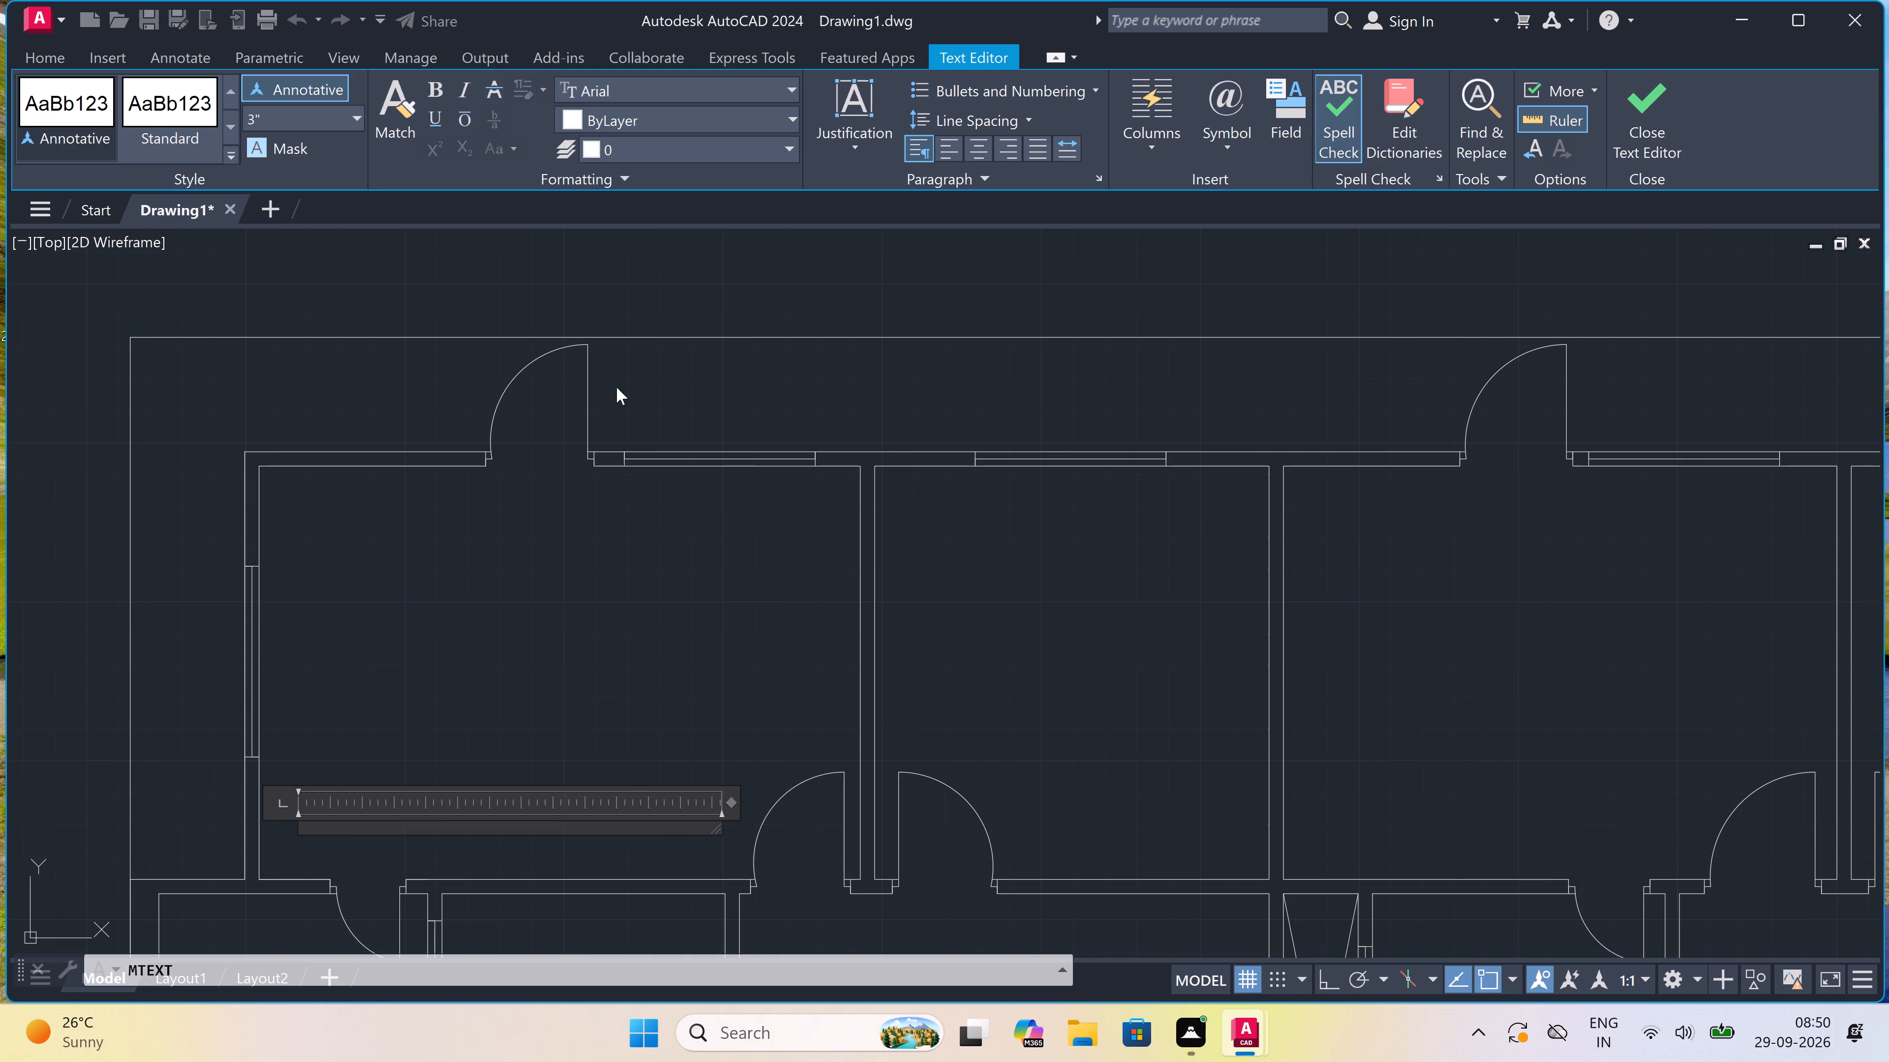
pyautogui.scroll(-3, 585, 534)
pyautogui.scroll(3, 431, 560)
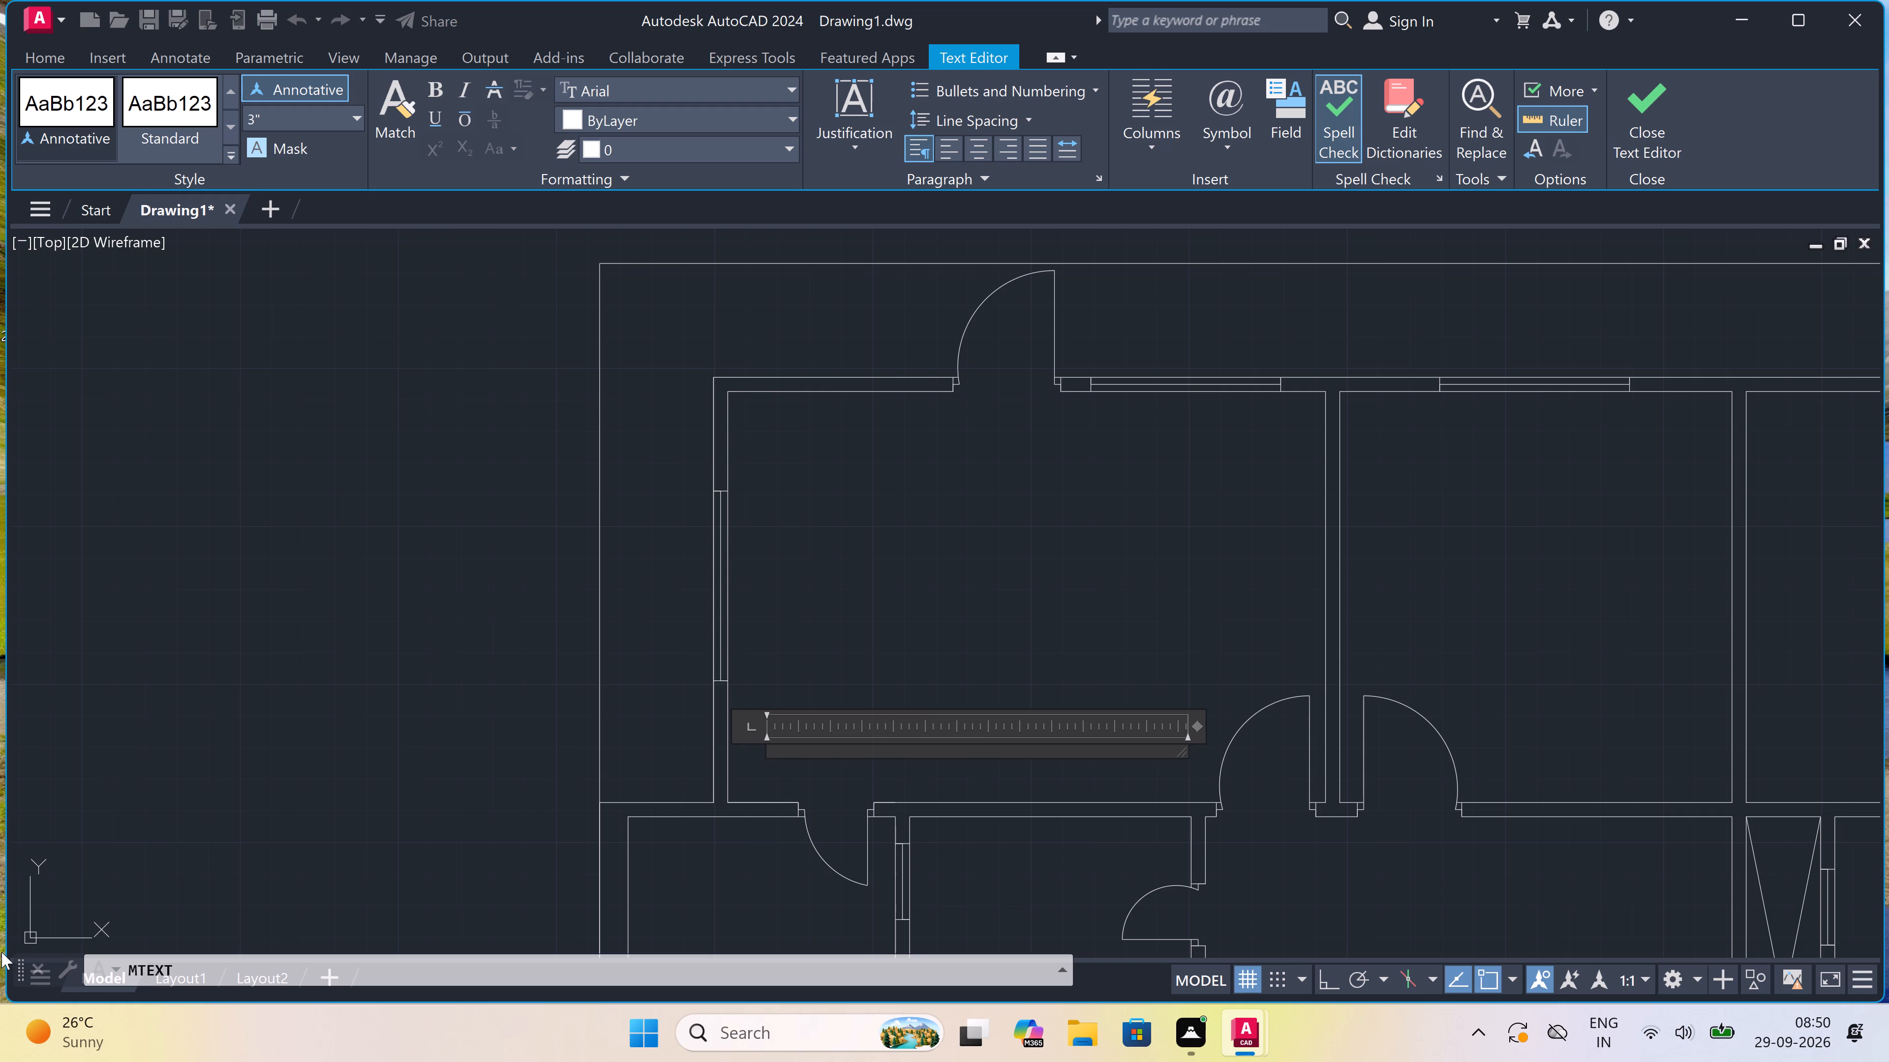
# Enter the two-line room label BEDROOM and 15'9"X10'10" in the corner room's text box, and finish the text.
pyautogui.write('BEDRO')
pyautogui.write('OM')
pyautogui.scroll(3, 781, 800)
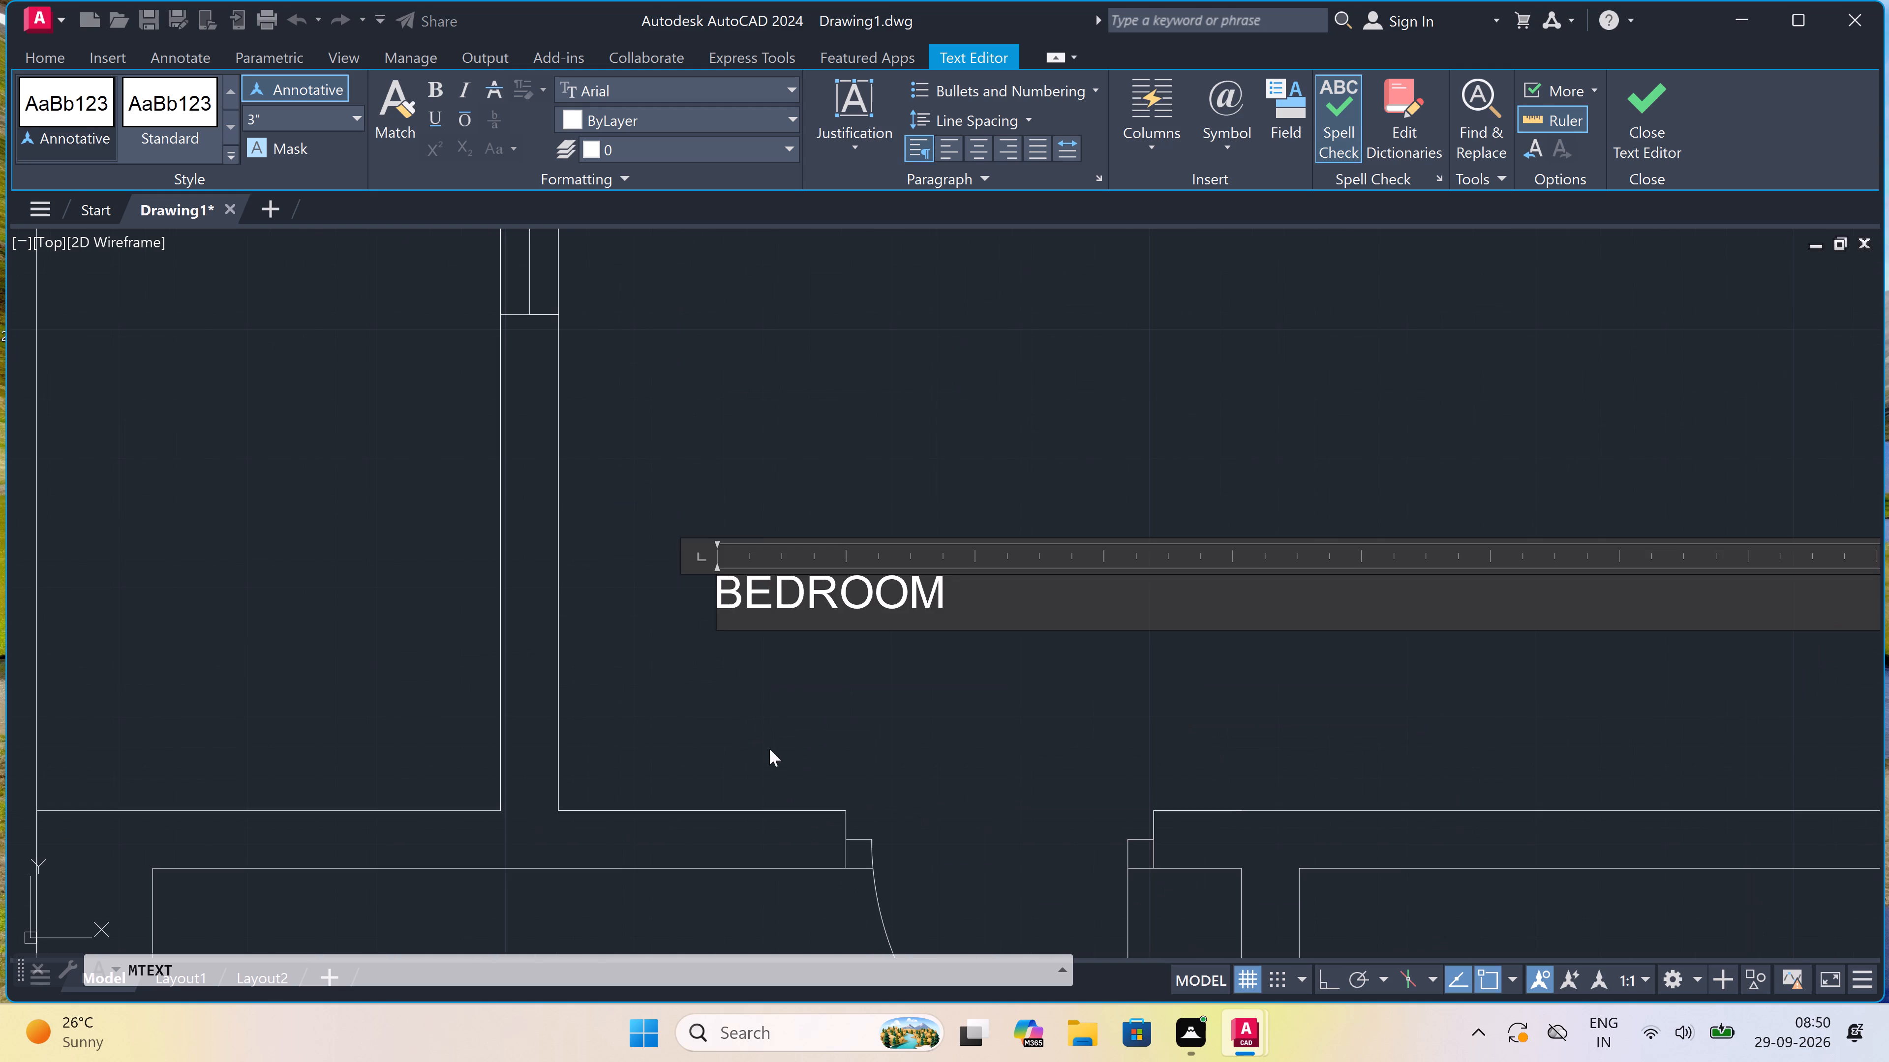
pyautogui.press('Return')
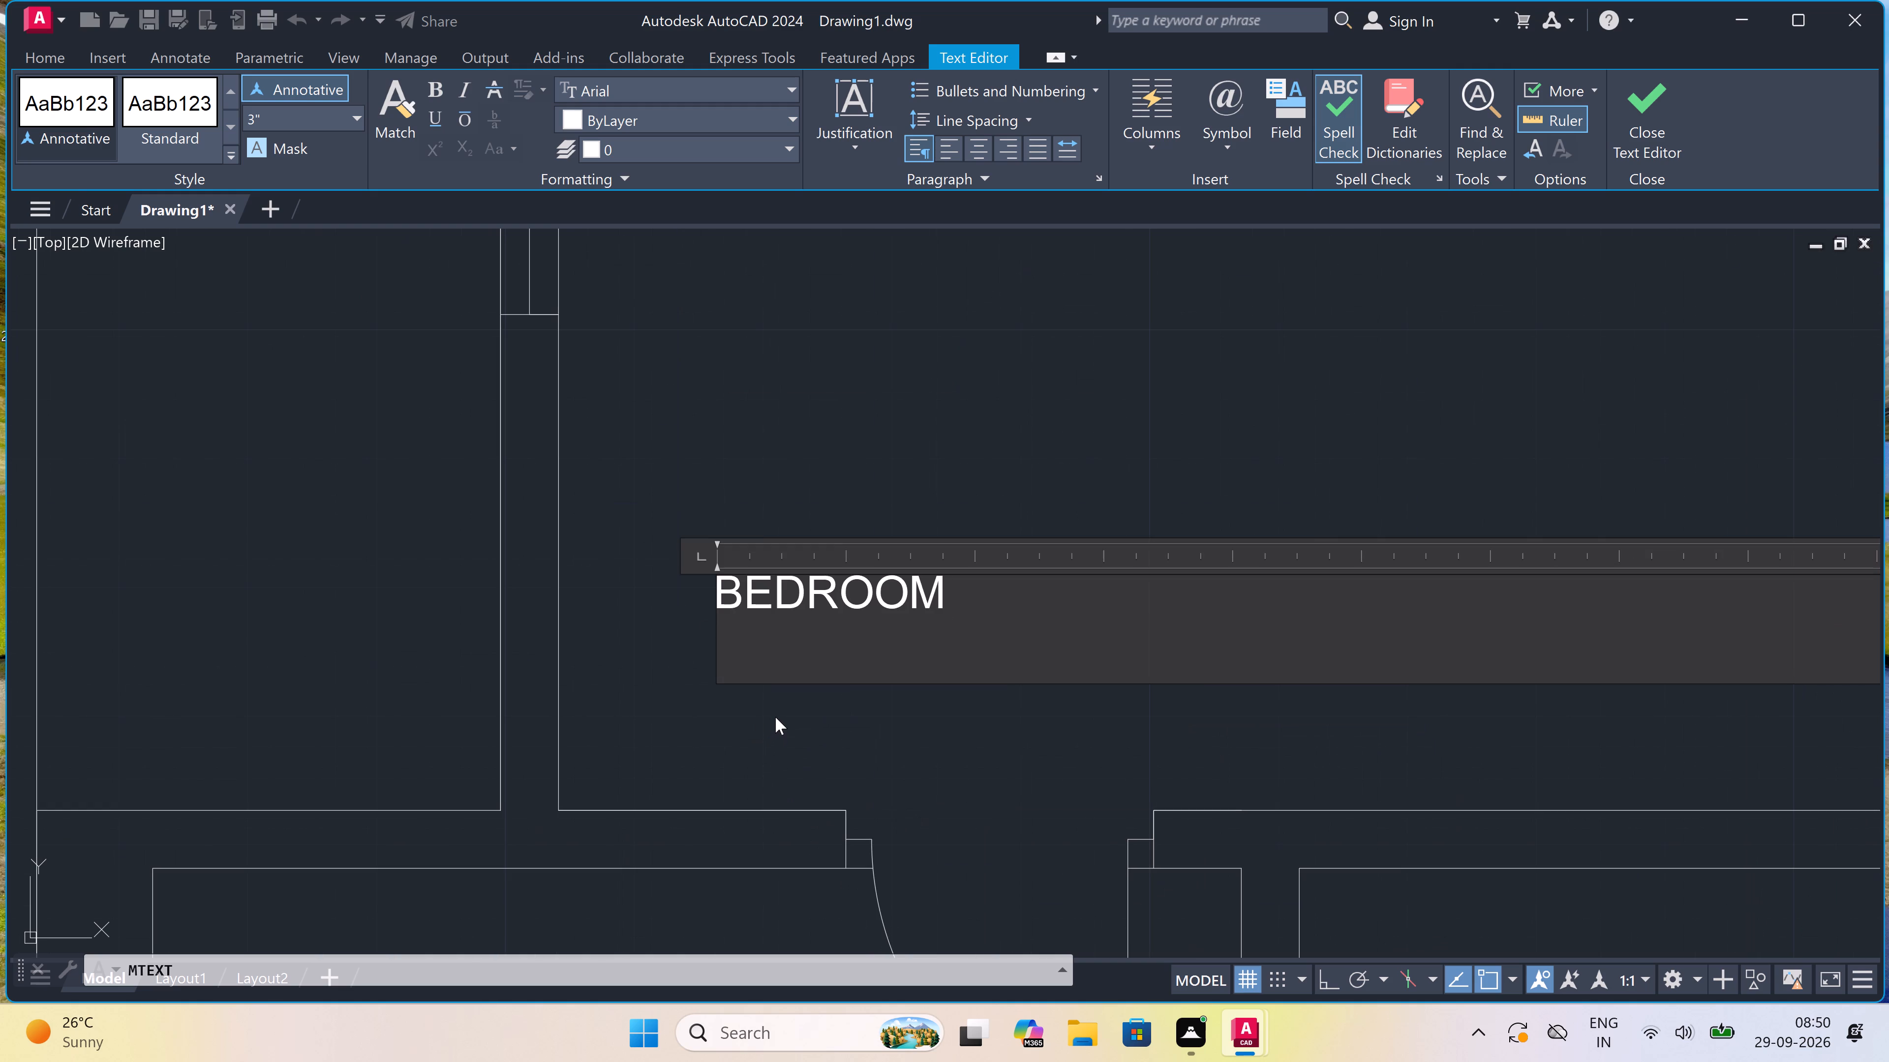
pyautogui.write('15\'9"X')
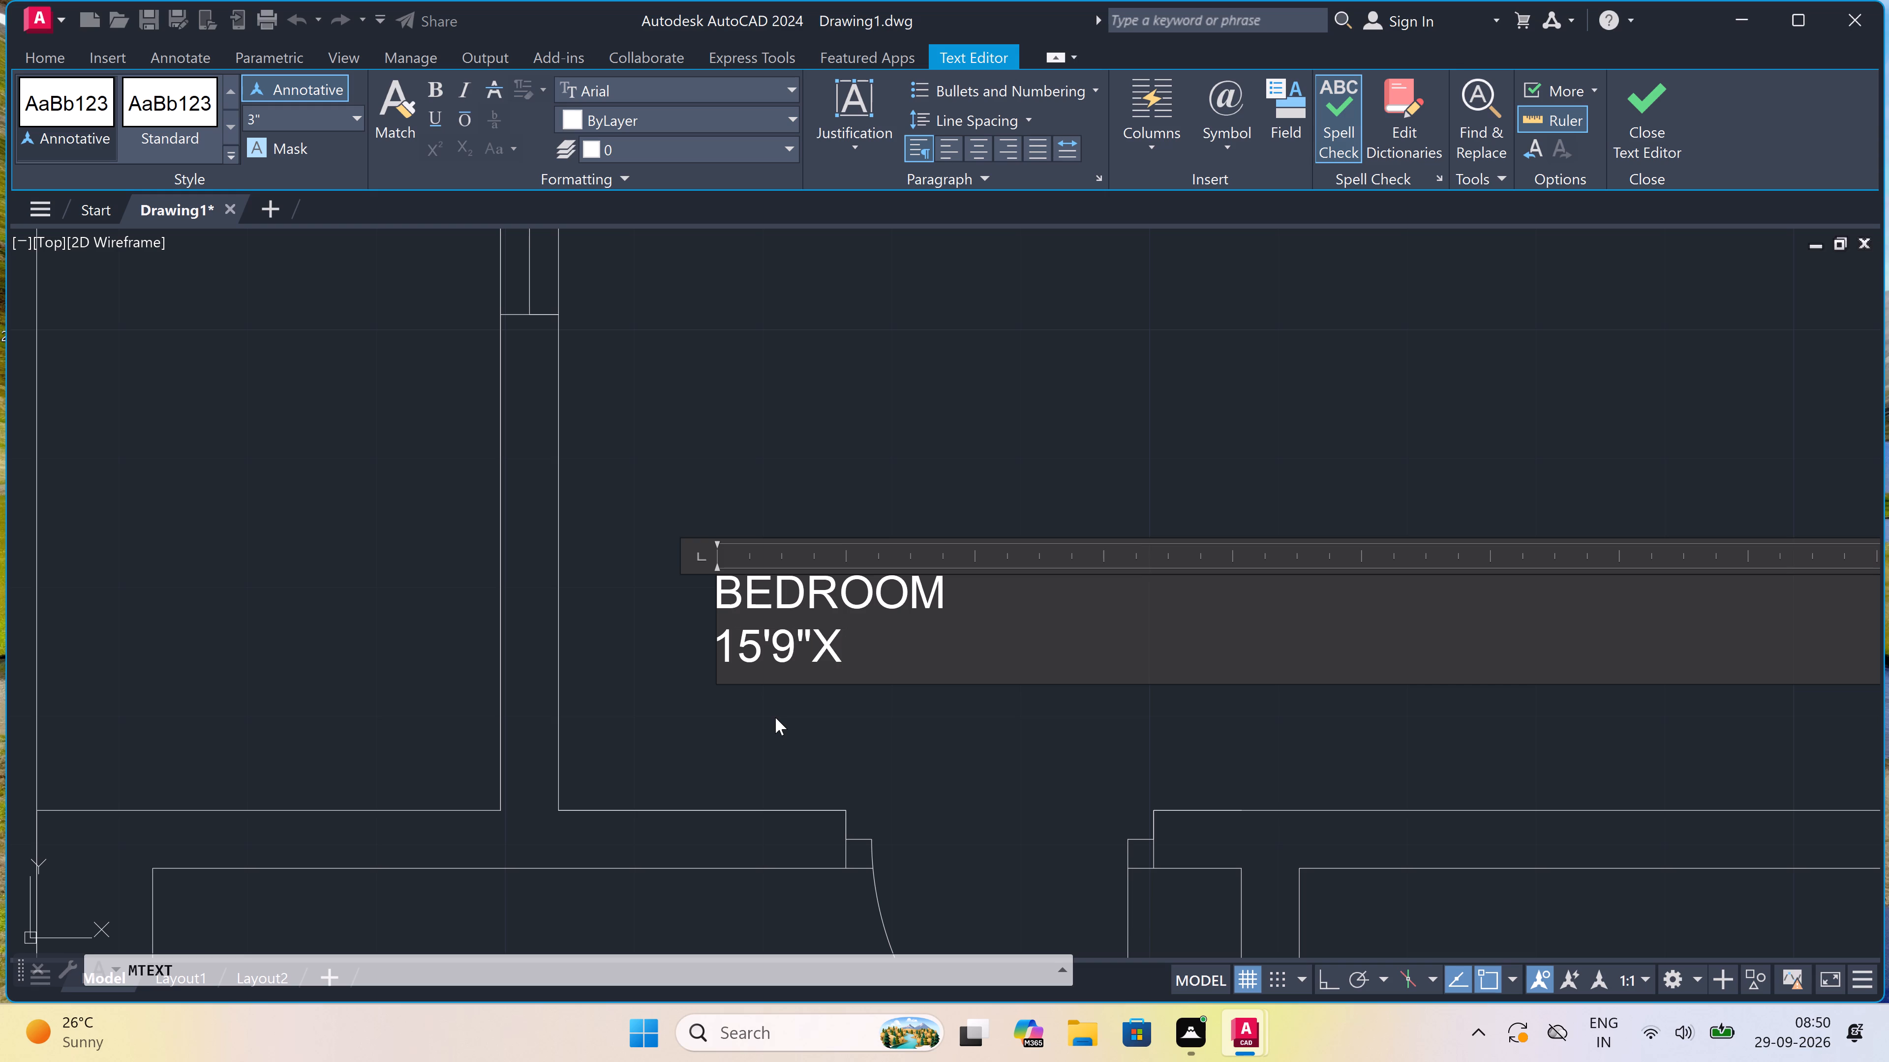
pyautogui.write("10'")
pyautogui.press('1')
pyautogui.write('0"')
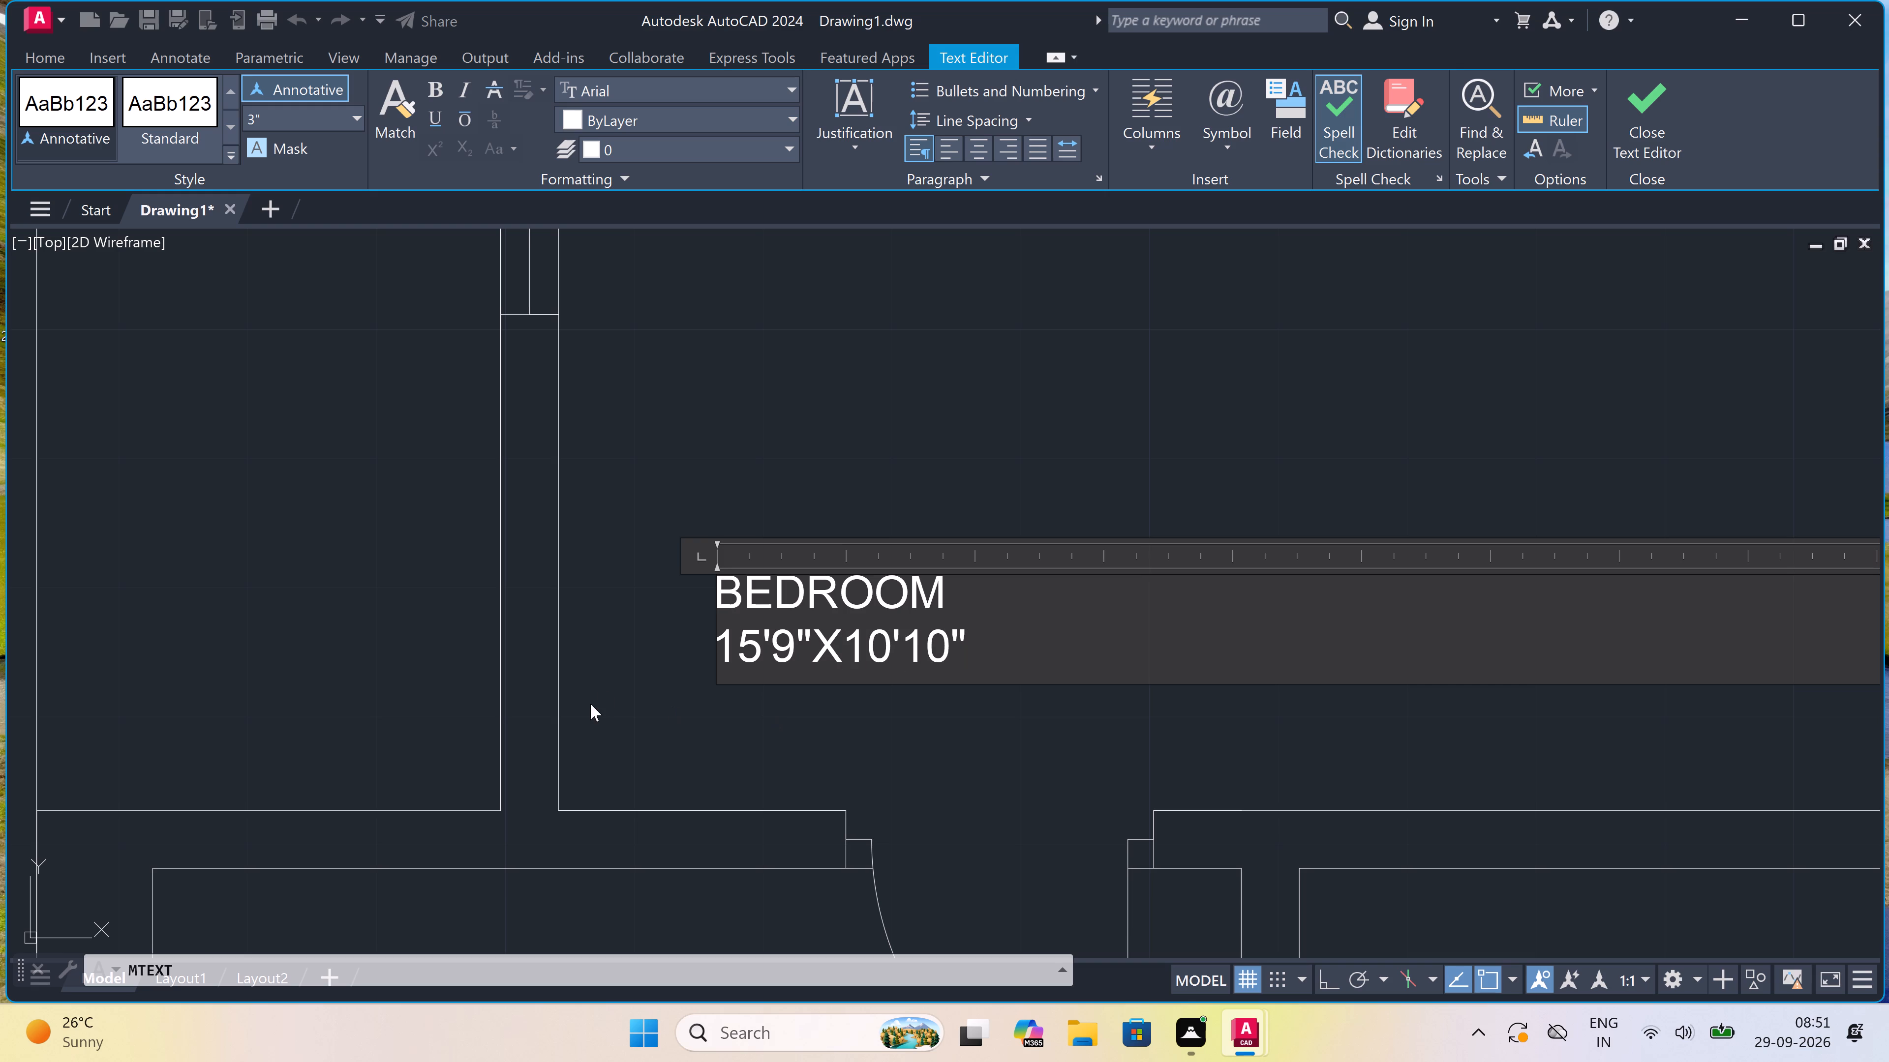
pyautogui.click(648, 637)
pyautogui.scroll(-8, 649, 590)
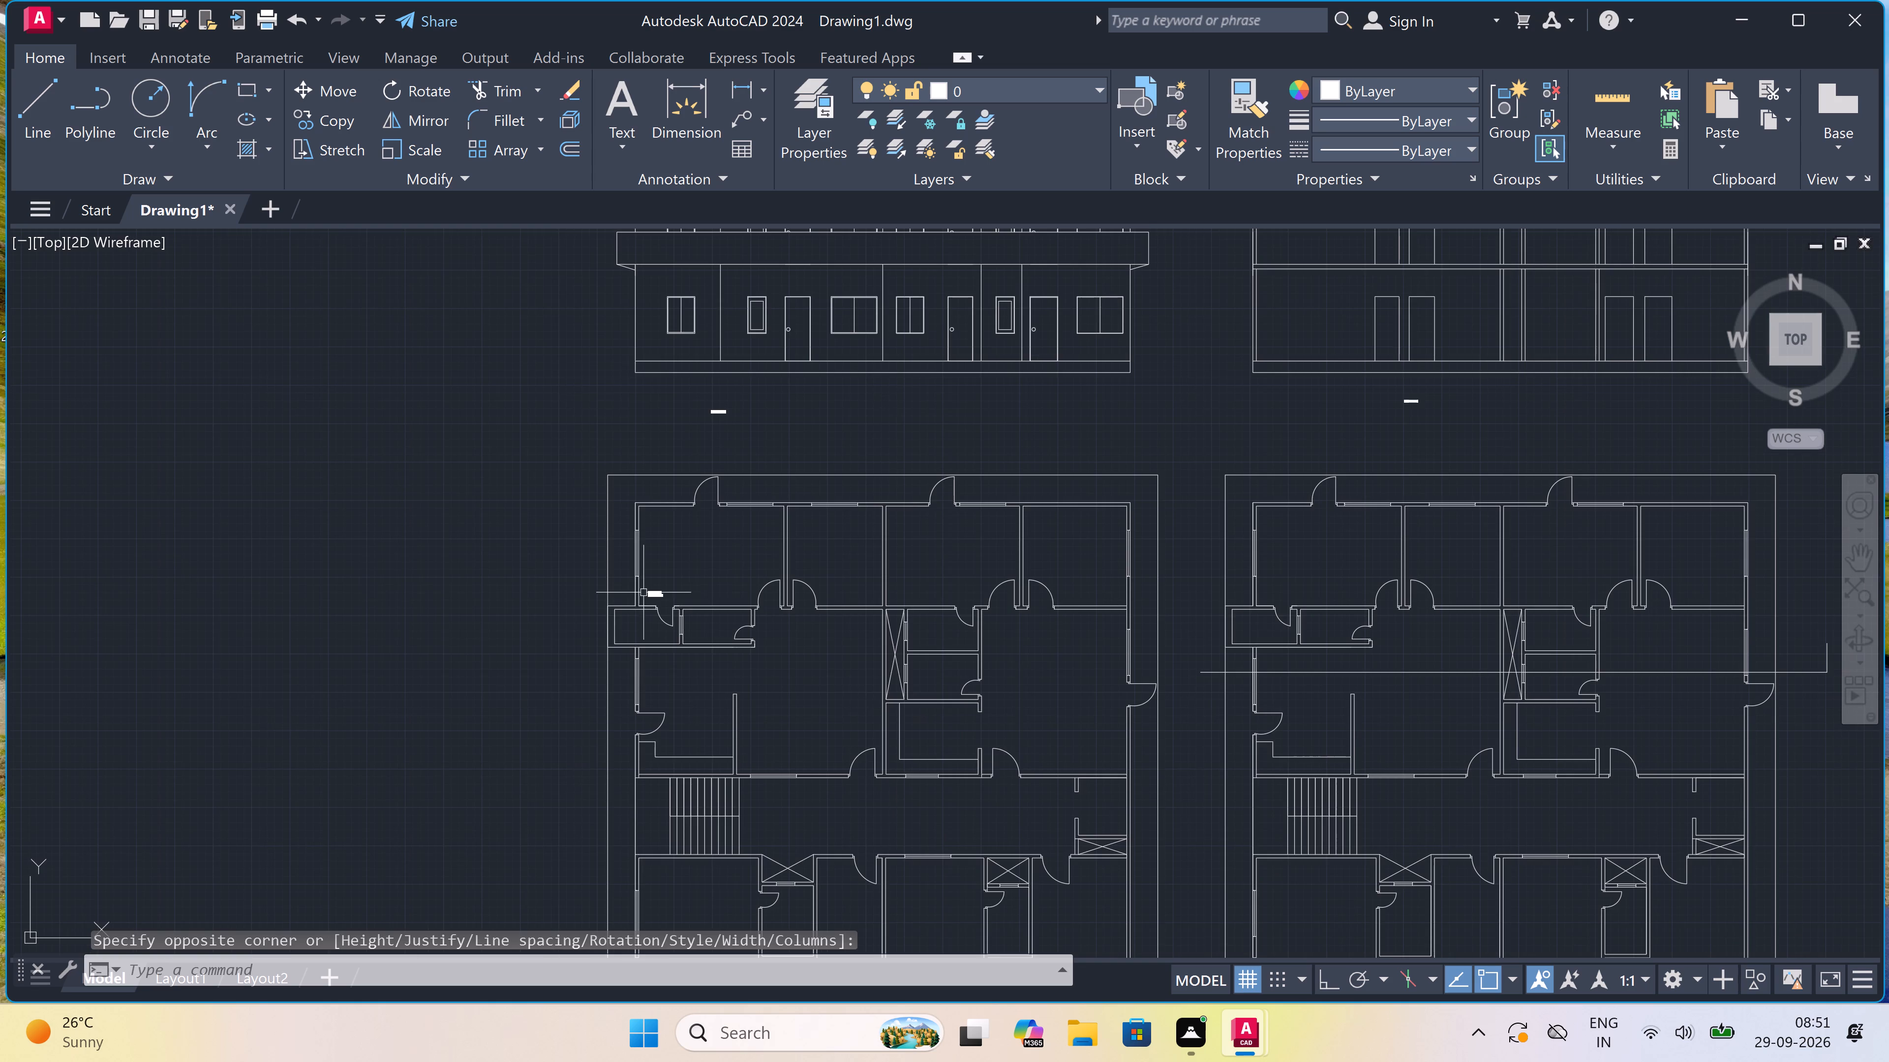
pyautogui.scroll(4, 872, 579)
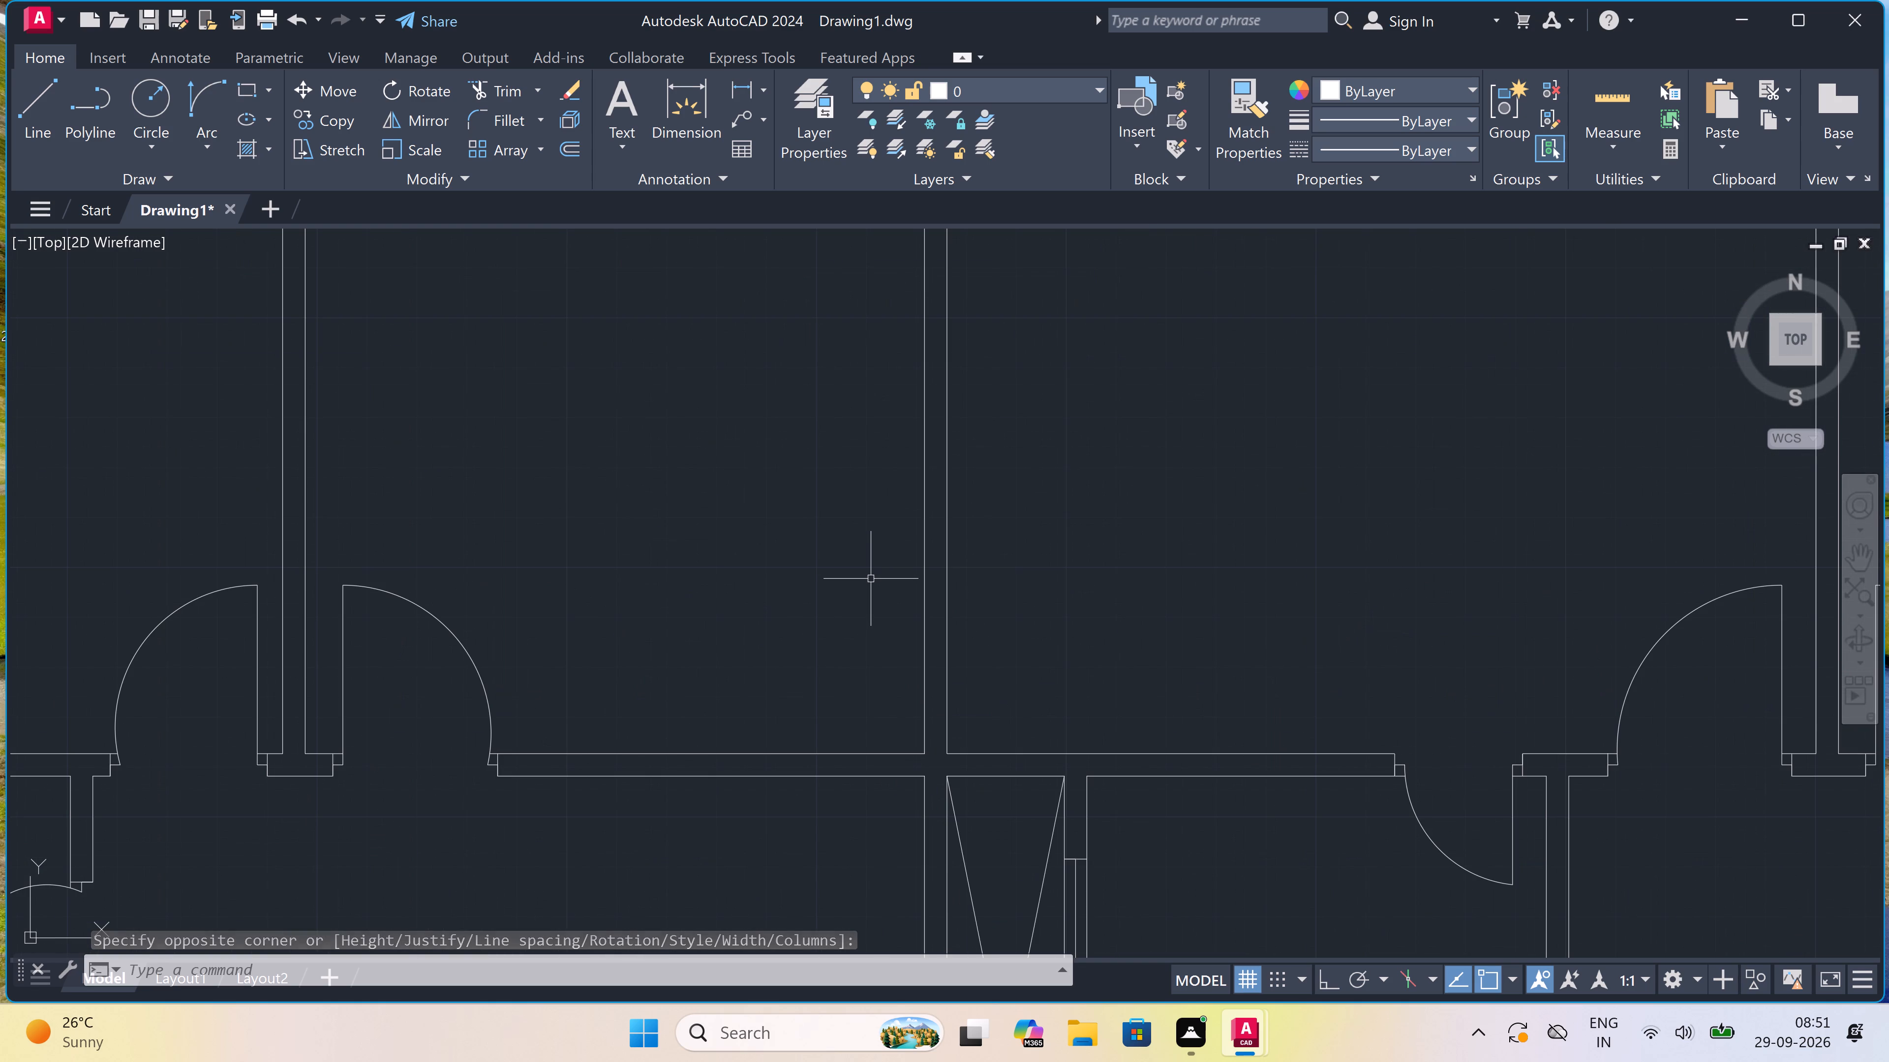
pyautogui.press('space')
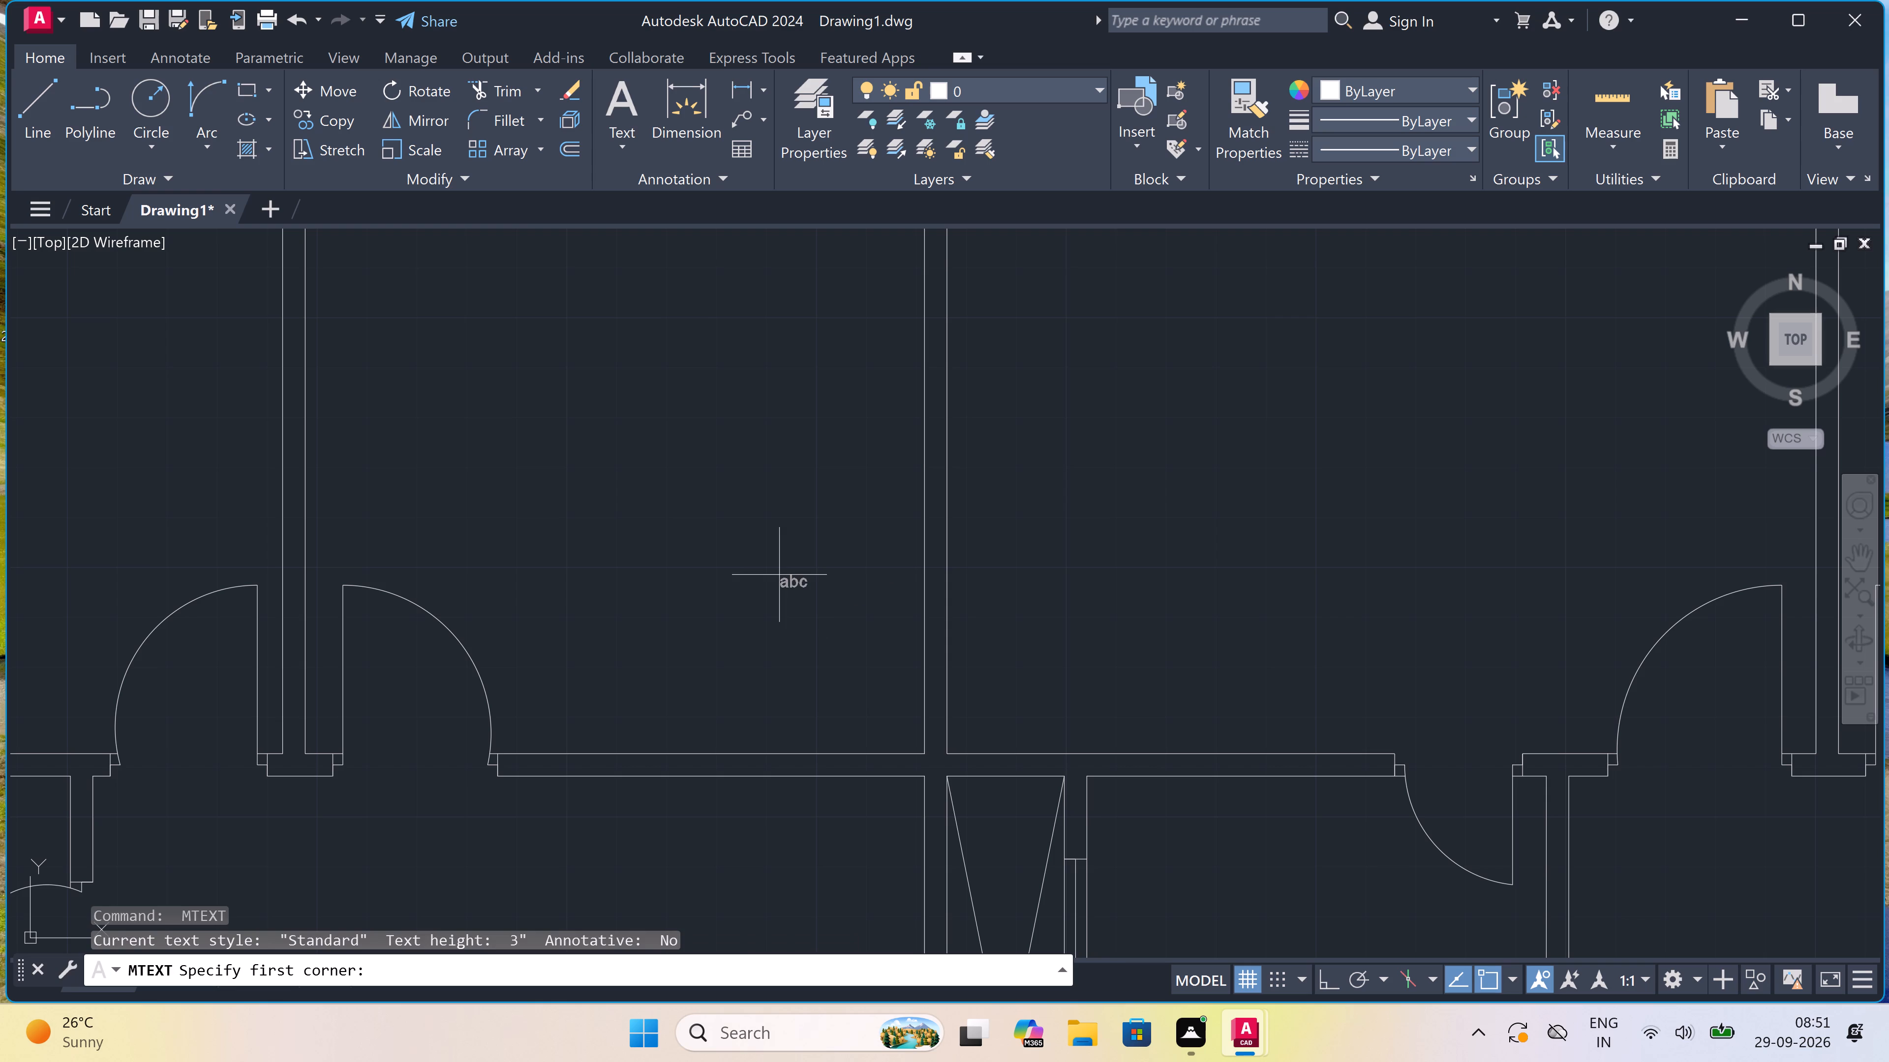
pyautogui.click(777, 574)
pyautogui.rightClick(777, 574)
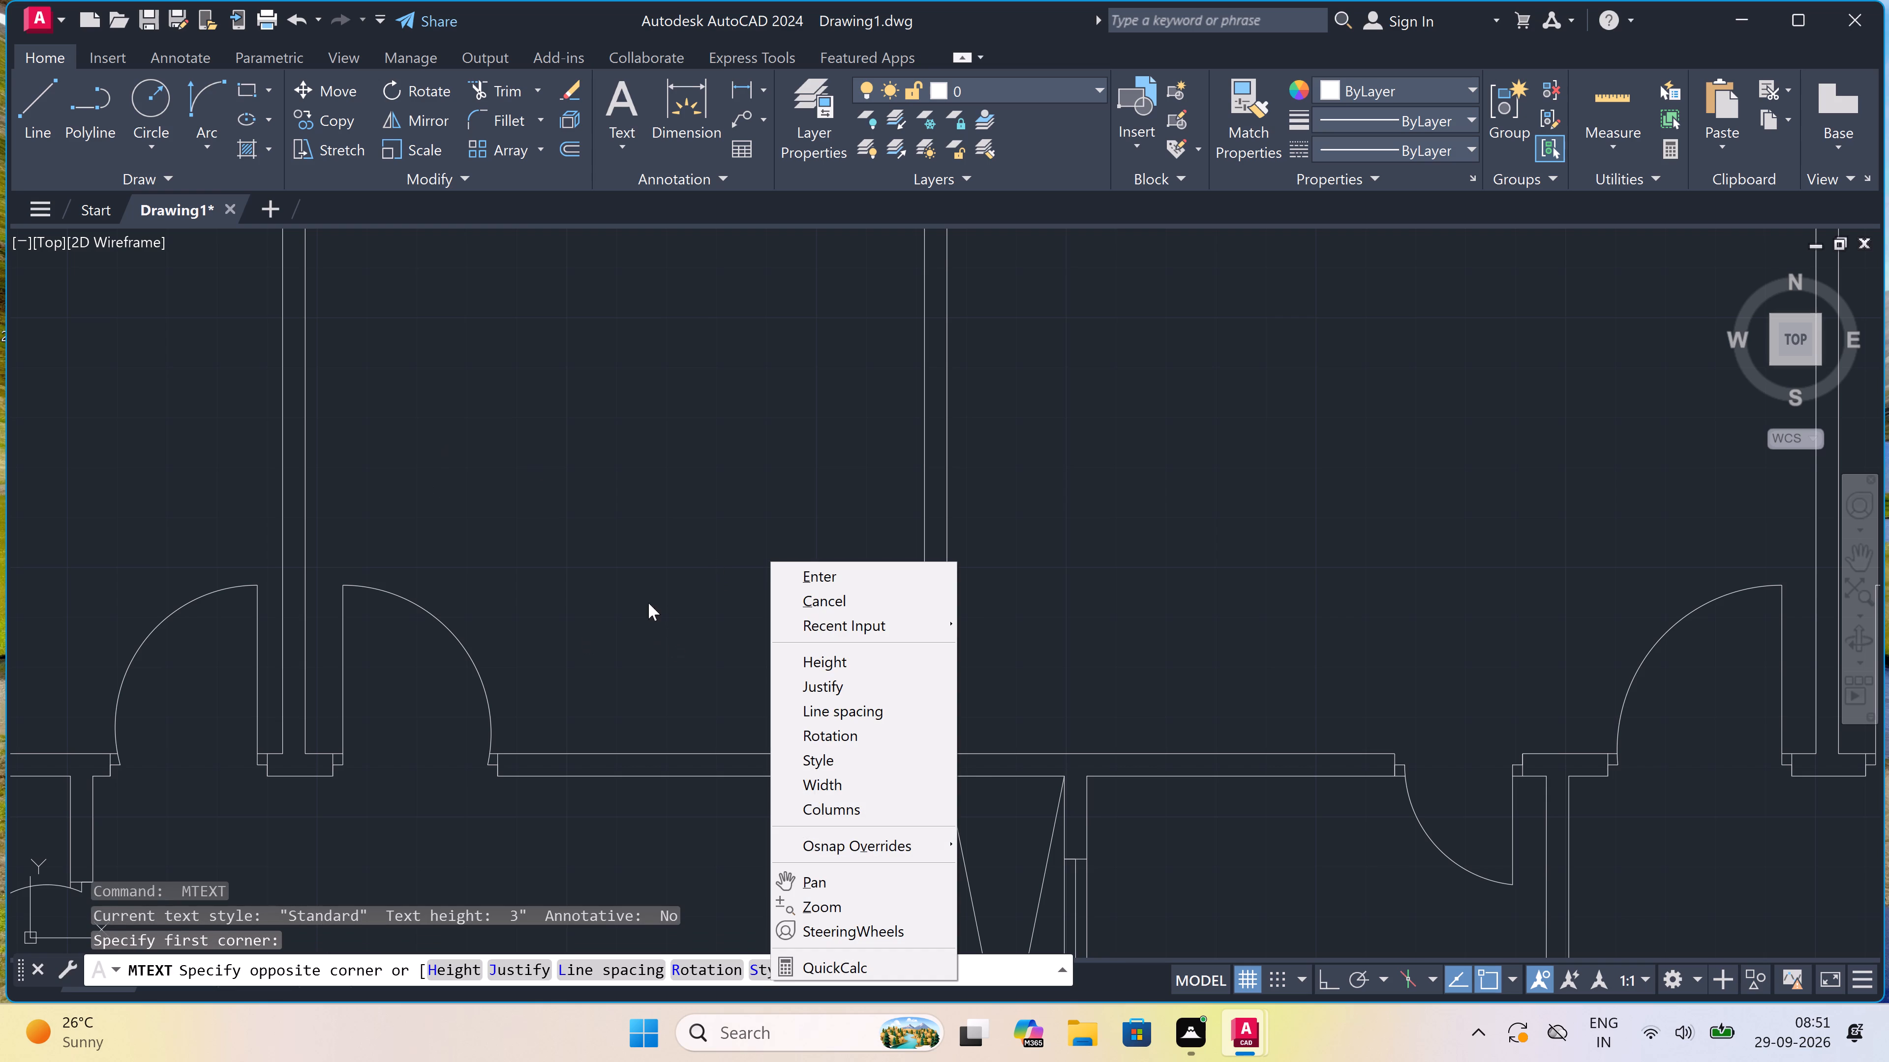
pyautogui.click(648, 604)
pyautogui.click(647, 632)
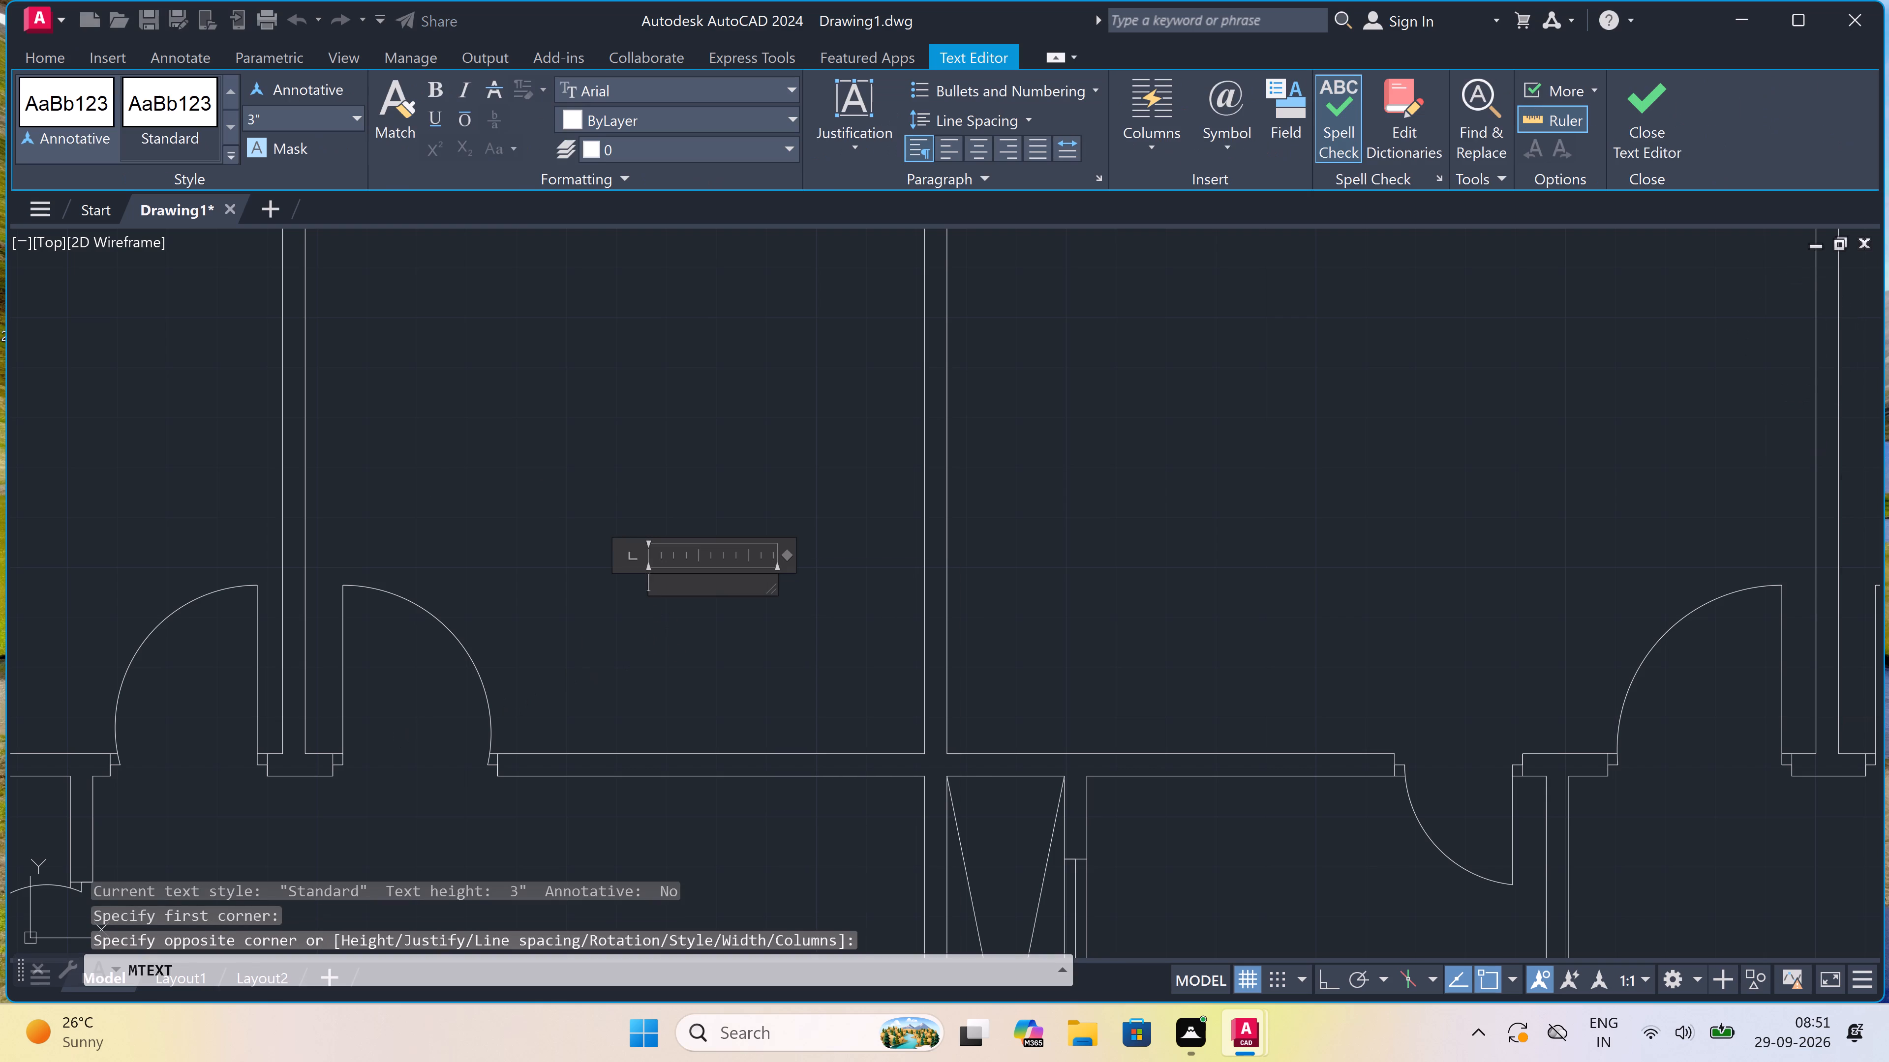
# Add the two-line multiline text BEDROOM and 10'4"X10'10" in the second room from the left along the floor plan's upper row.
pyautogui.press('space')
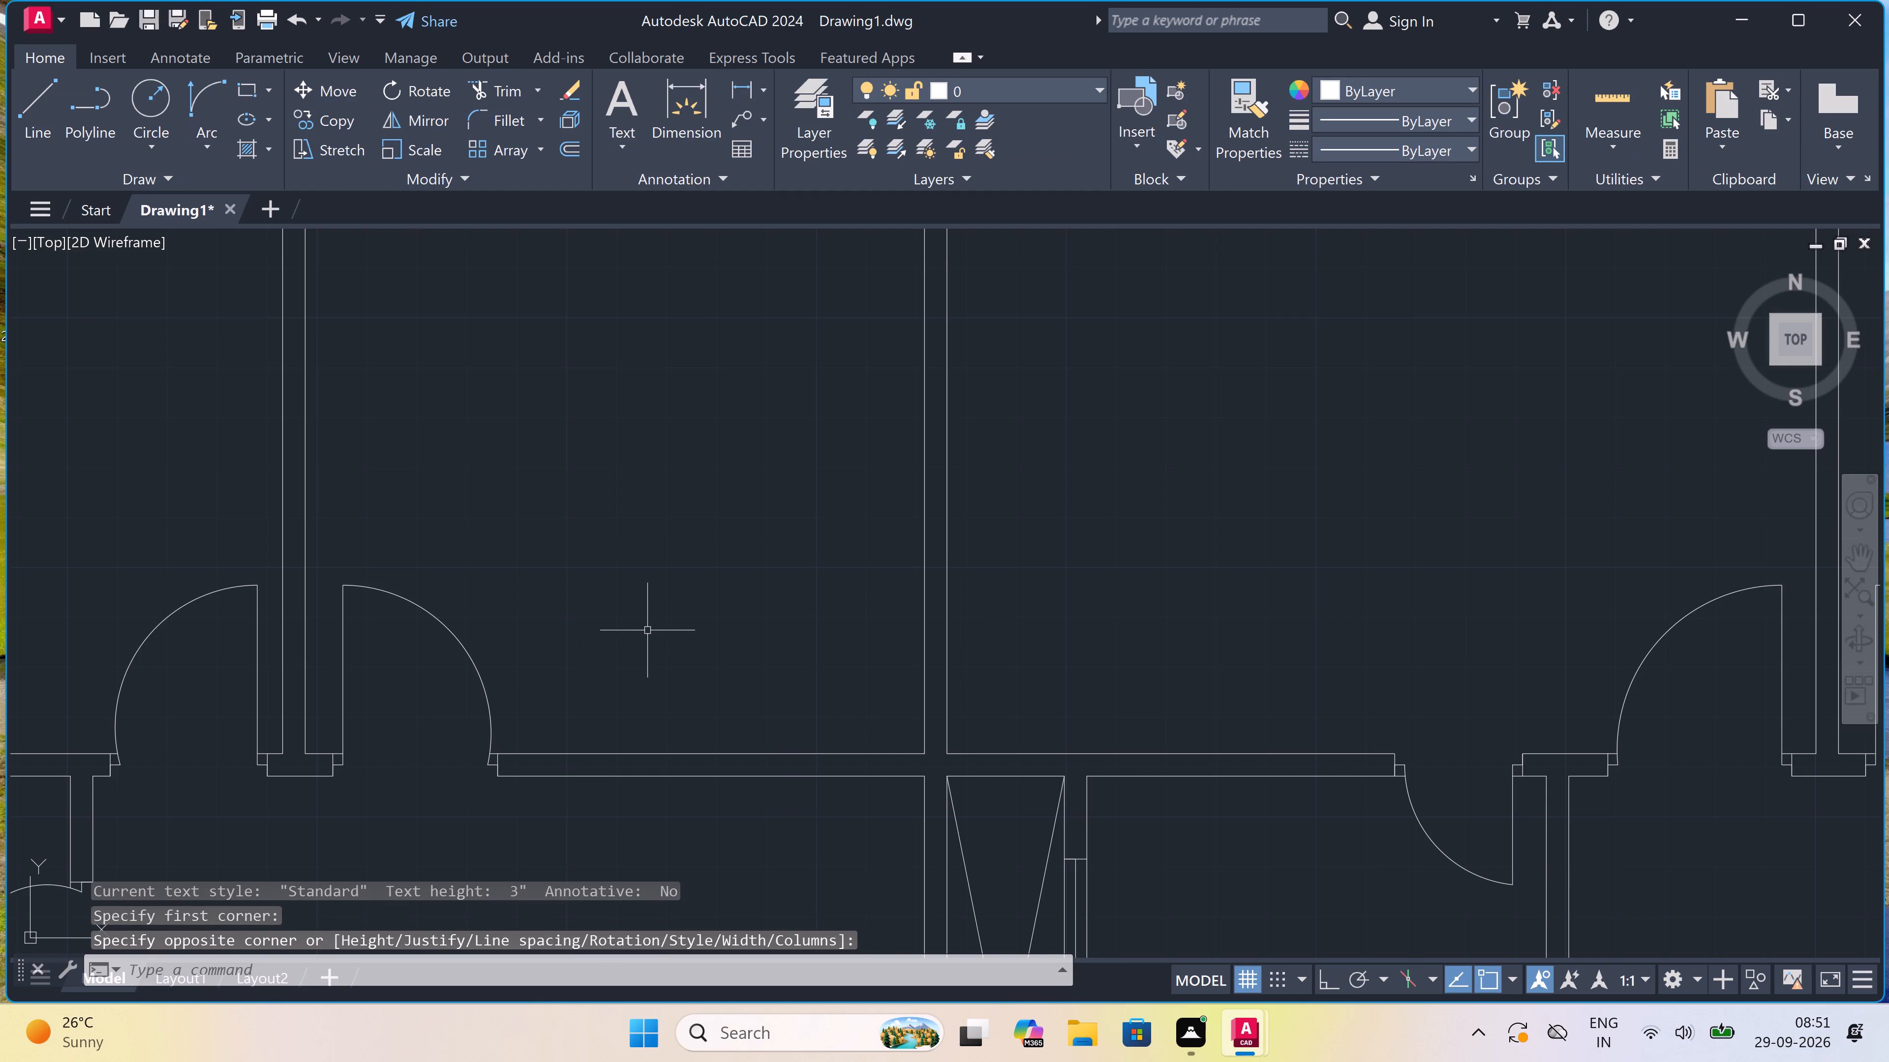
pyautogui.moveTo(577, 655); pyautogui.dragTo(586, 658)
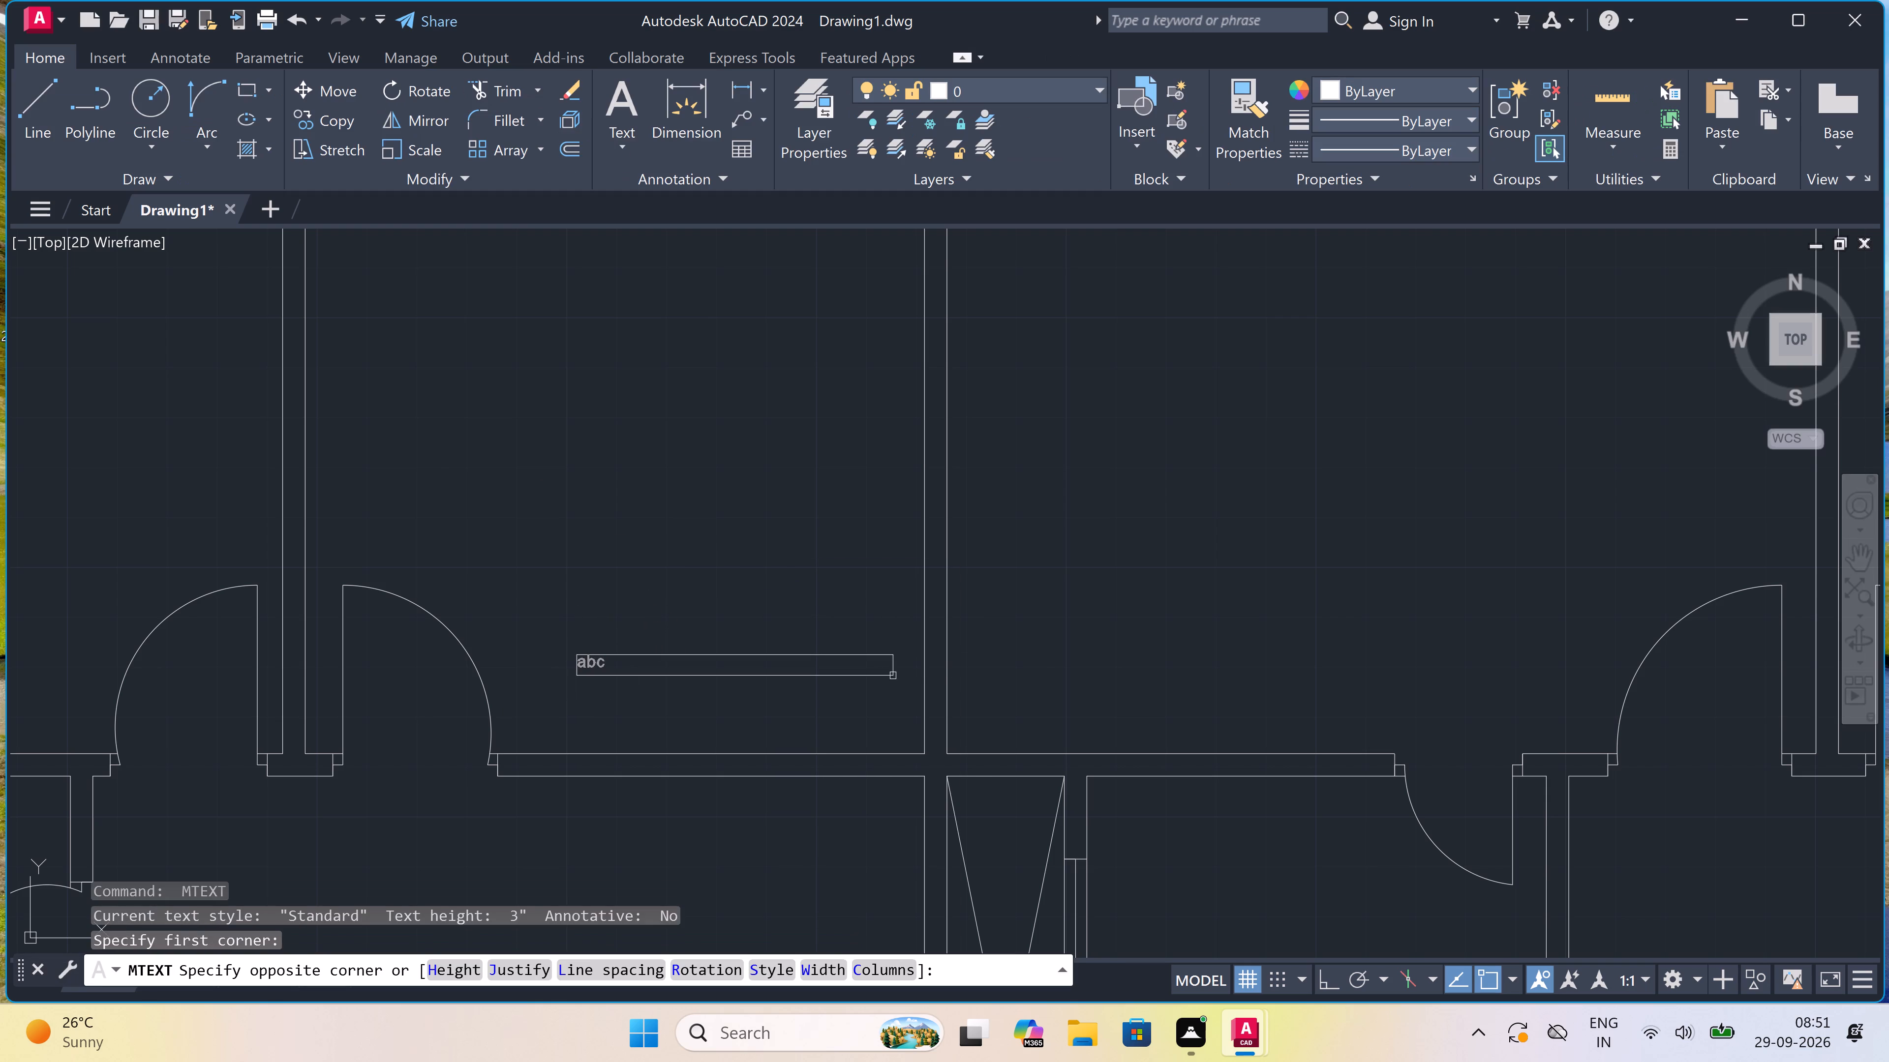
pyautogui.click(1082, 679)
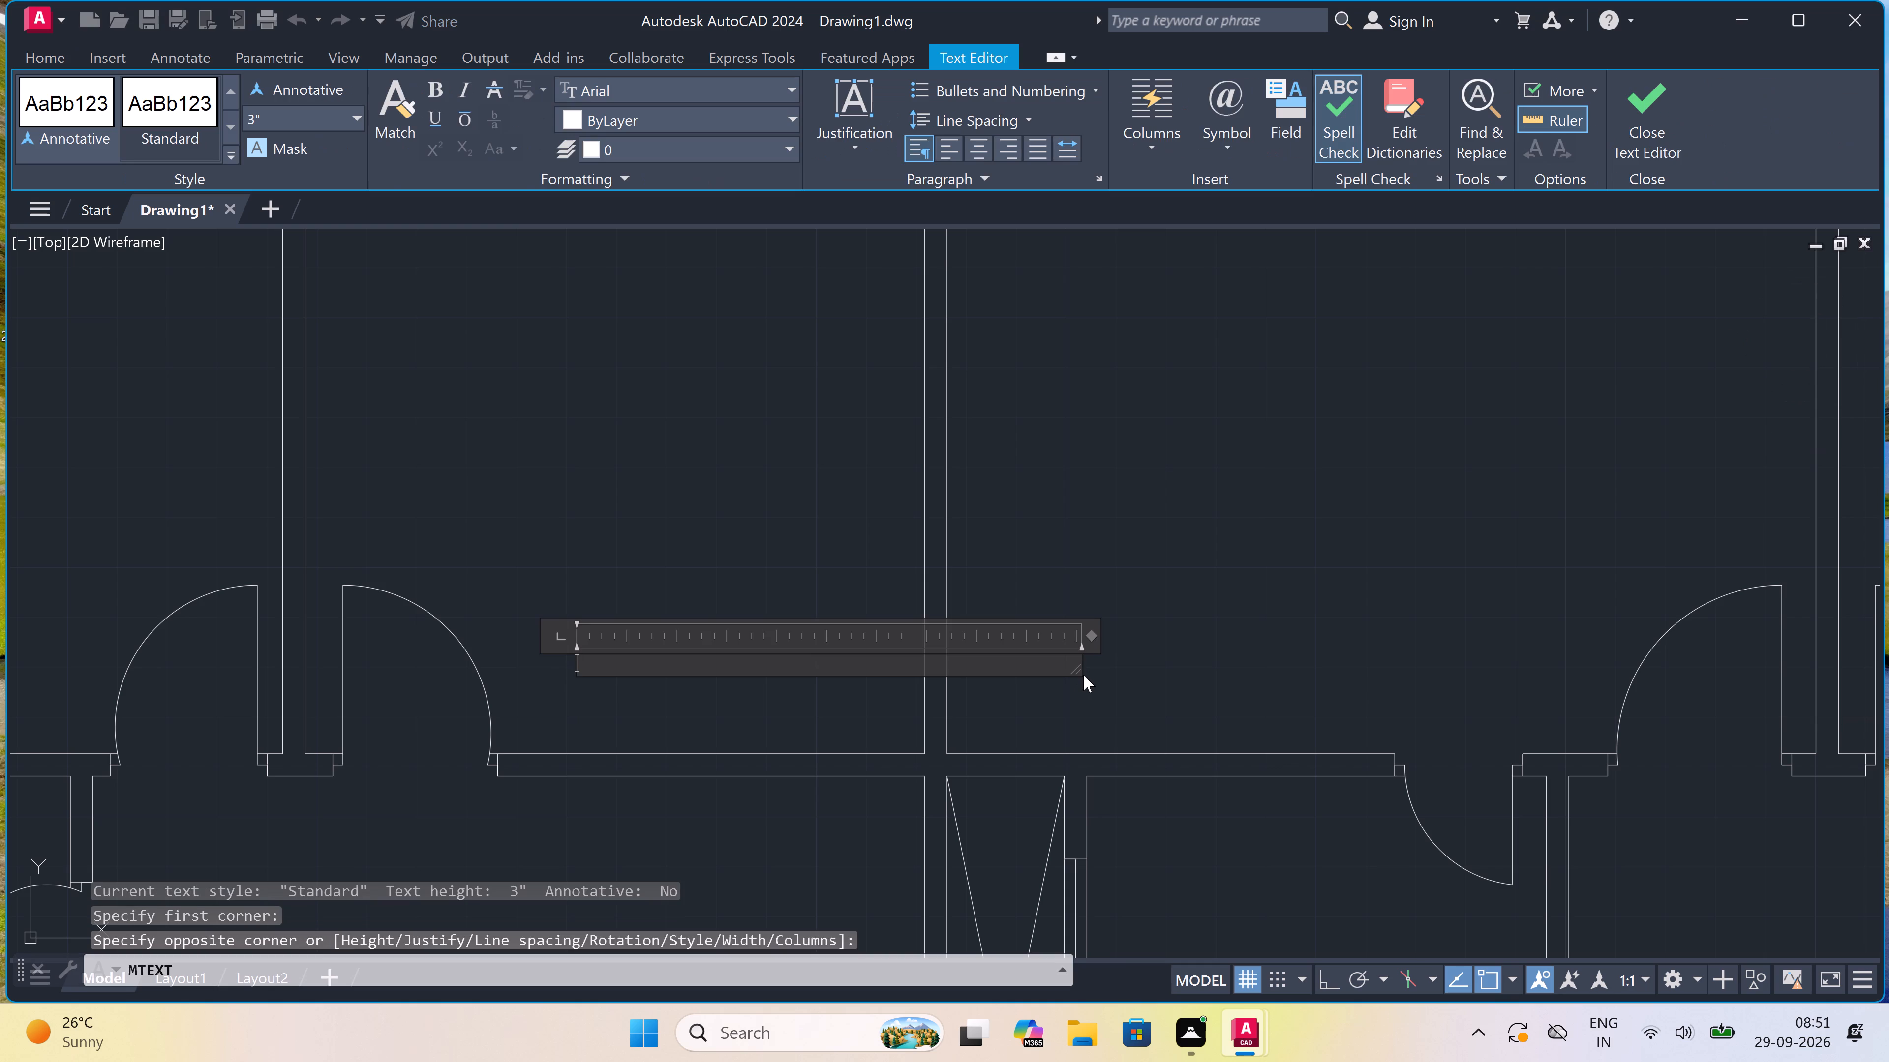
pyautogui.press('b')
pyautogui.write('ED')
pyautogui.write('ROO')
pyautogui.press('m')
pyautogui.press('Return')
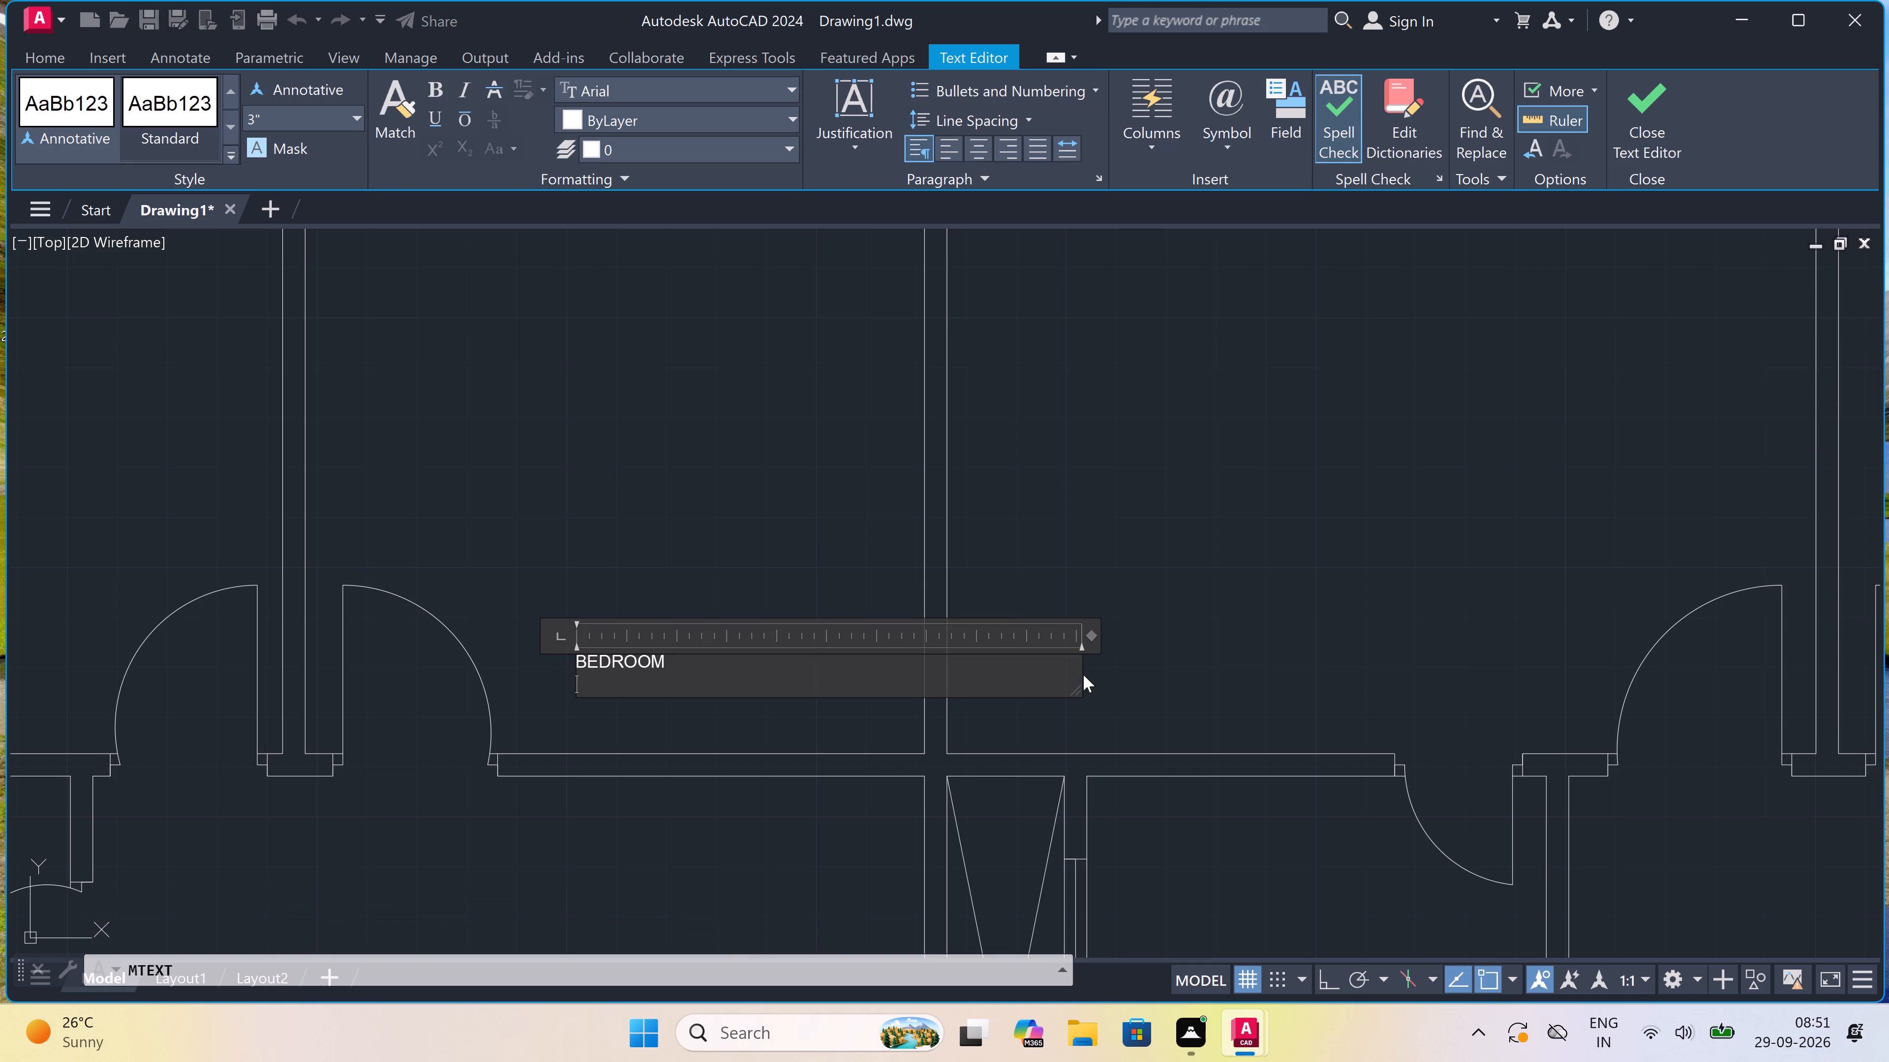
pyautogui.press('1')
pyautogui.write("0'")
pyautogui.press('4')
pyautogui.hotkey('shift', '"')
pyautogui.press('x')
pyautogui.write("10'")
pyautogui.press('1')
pyautogui.write('0"')
pyautogui.click(642, 598)
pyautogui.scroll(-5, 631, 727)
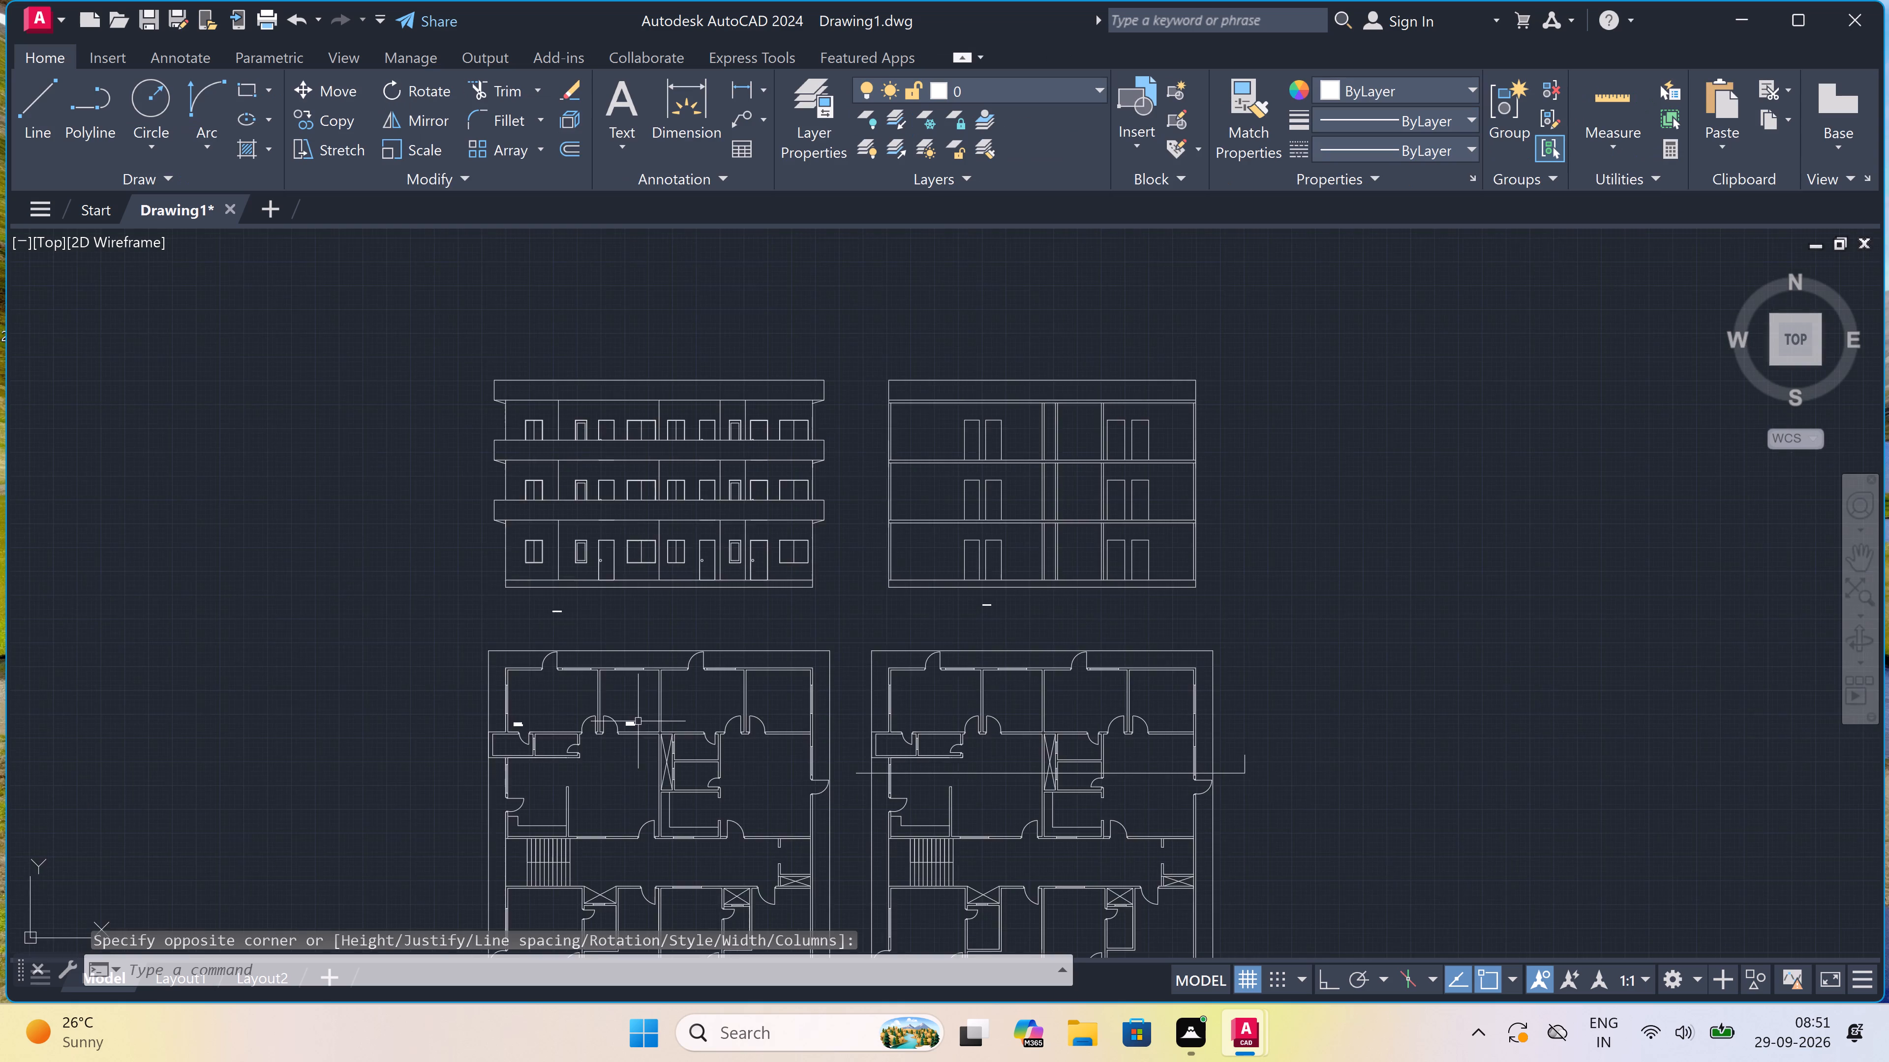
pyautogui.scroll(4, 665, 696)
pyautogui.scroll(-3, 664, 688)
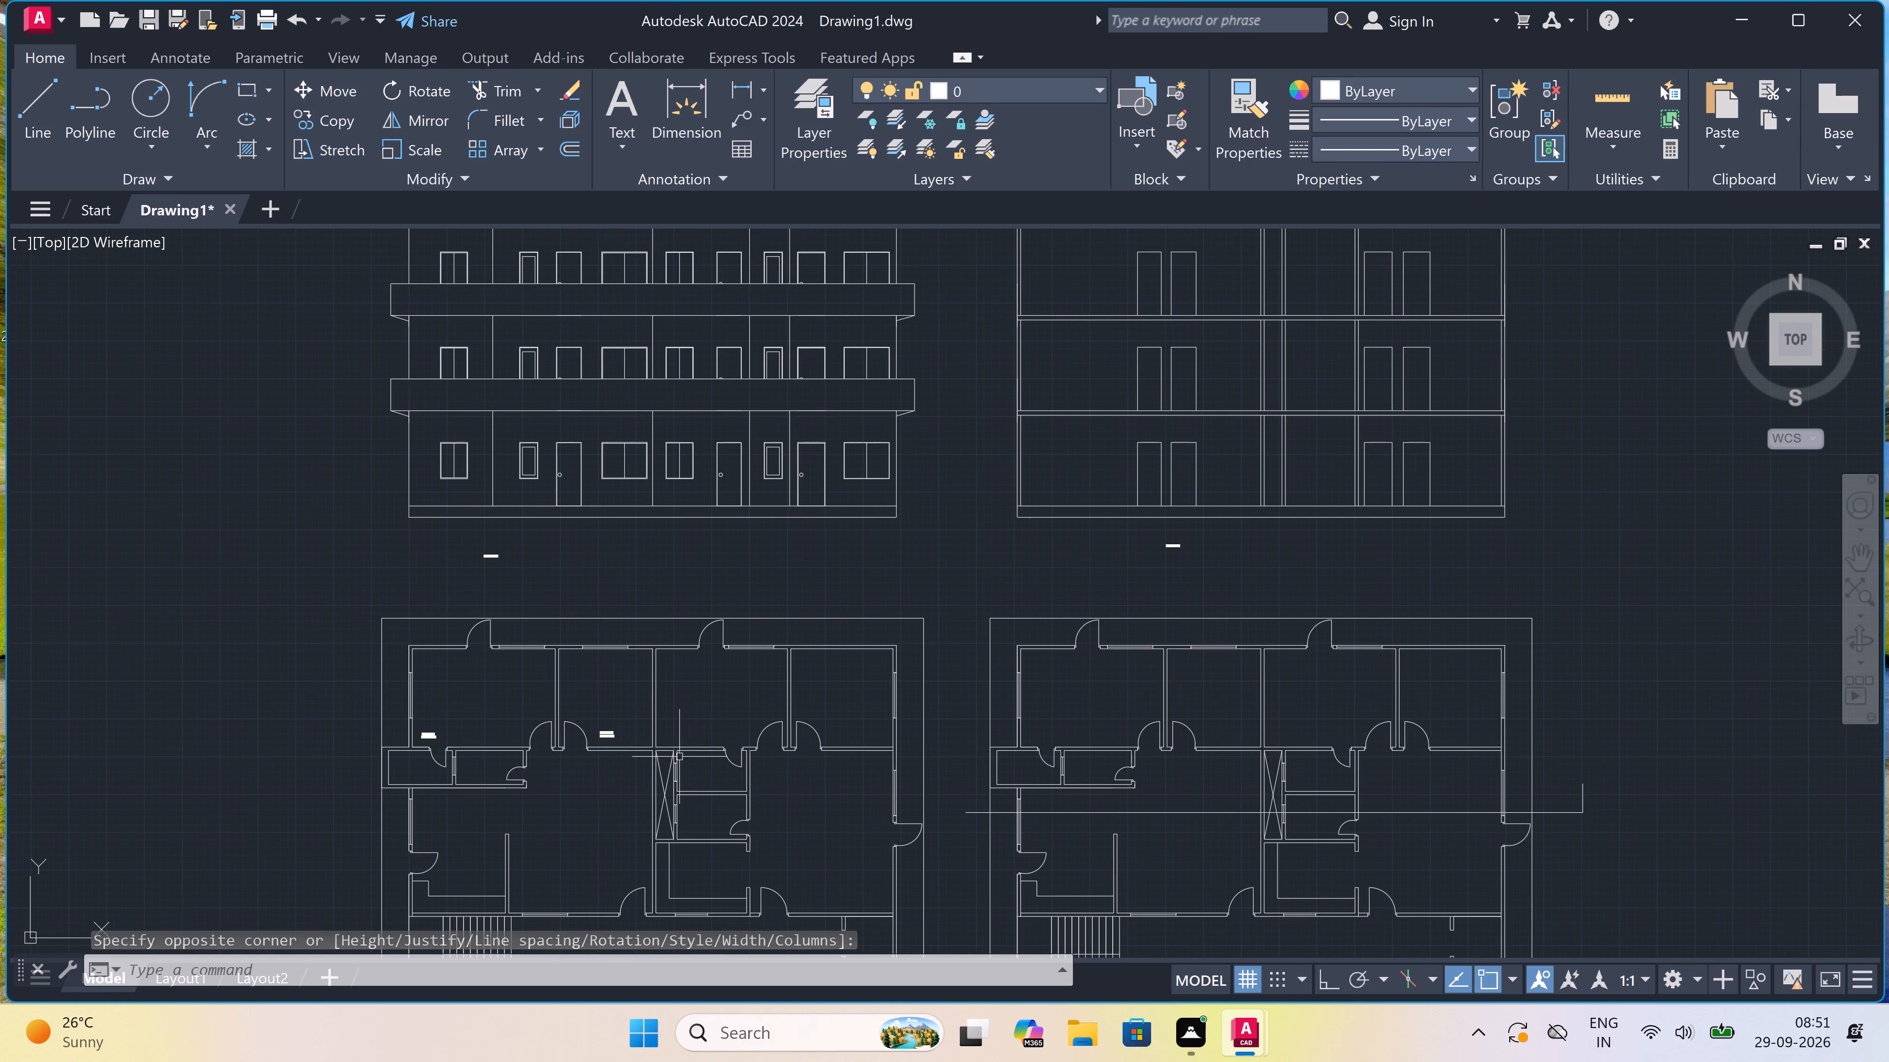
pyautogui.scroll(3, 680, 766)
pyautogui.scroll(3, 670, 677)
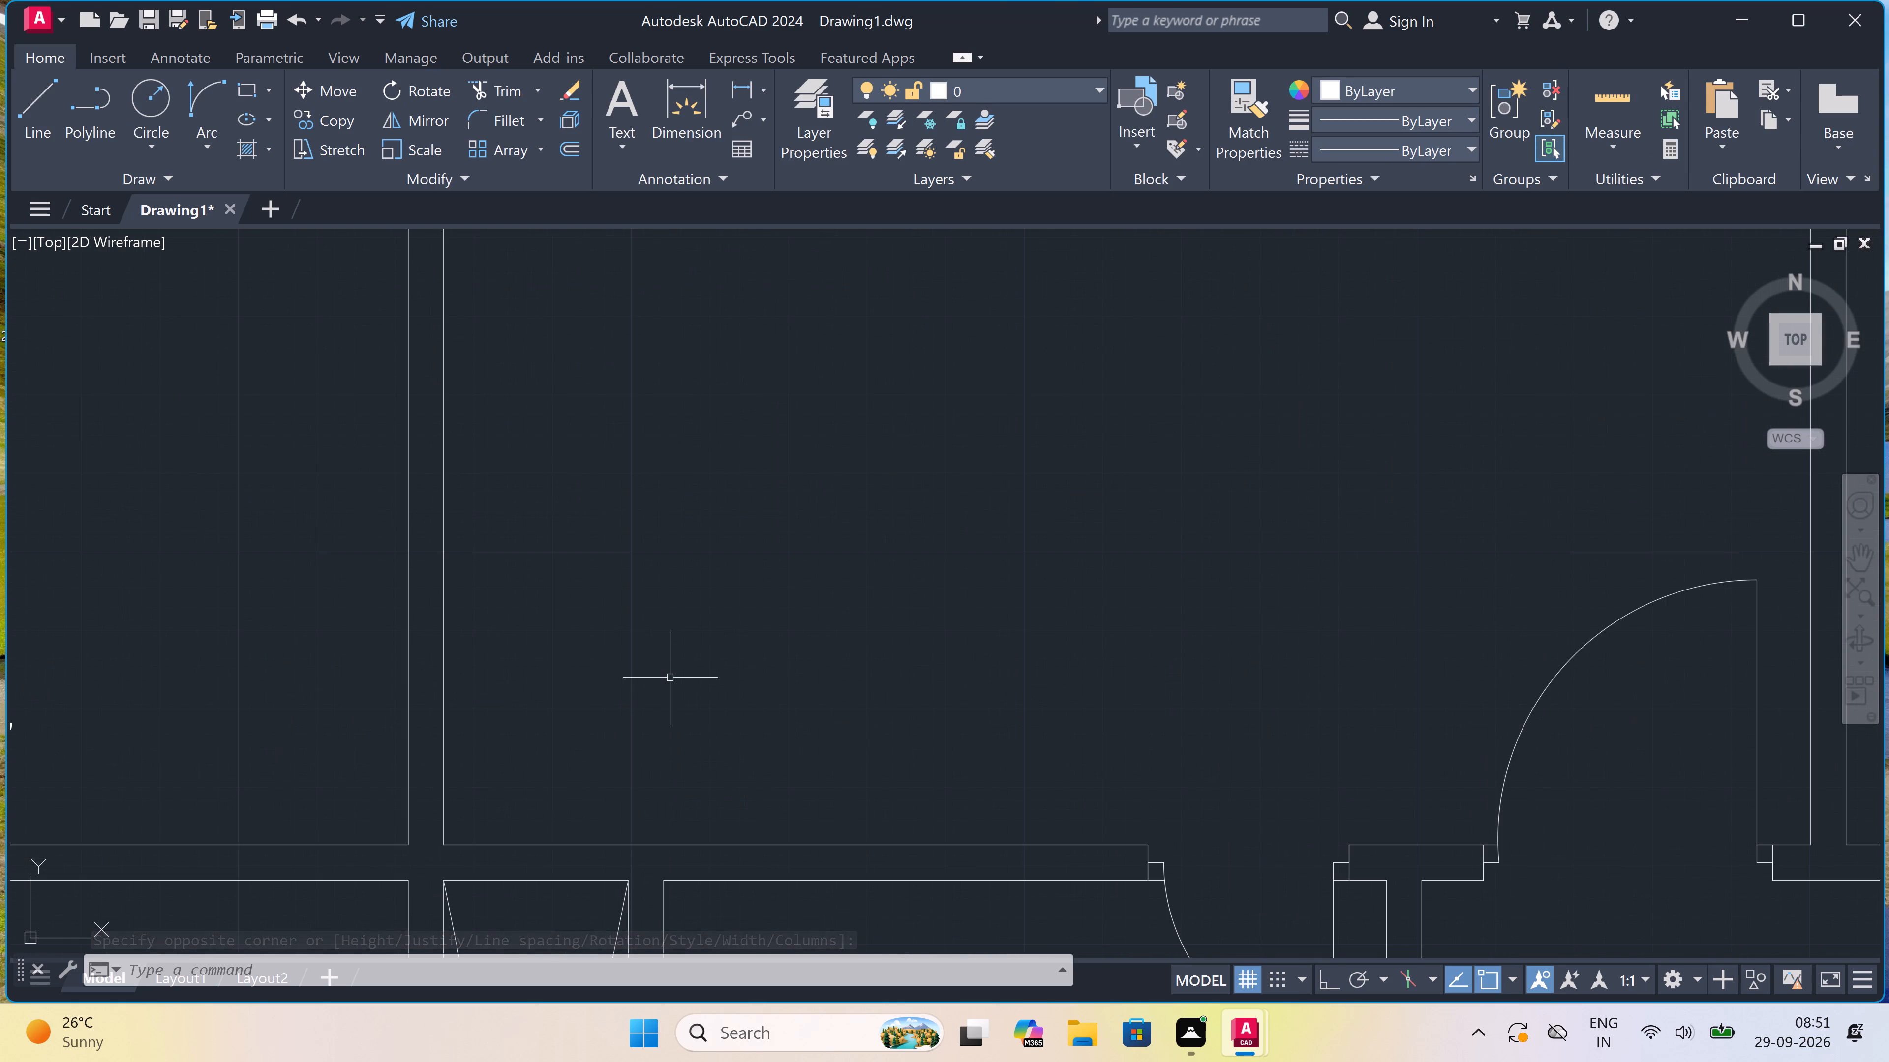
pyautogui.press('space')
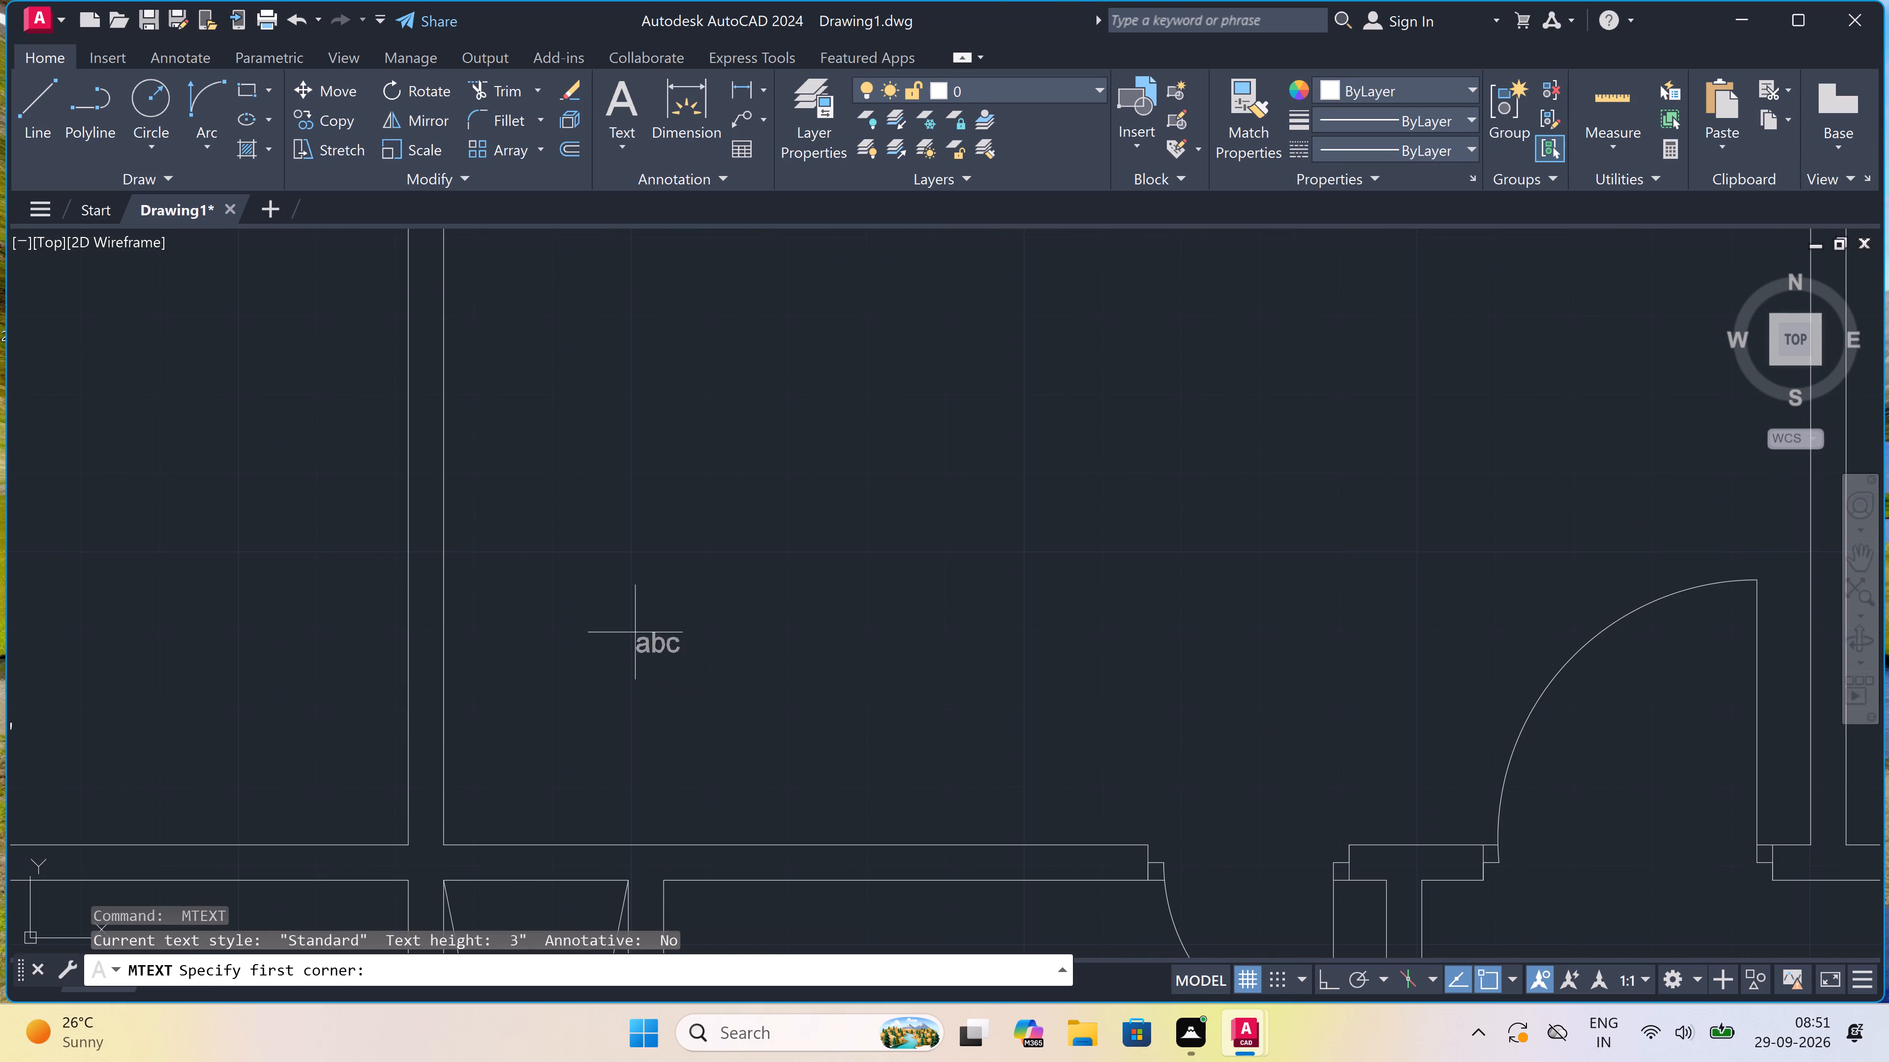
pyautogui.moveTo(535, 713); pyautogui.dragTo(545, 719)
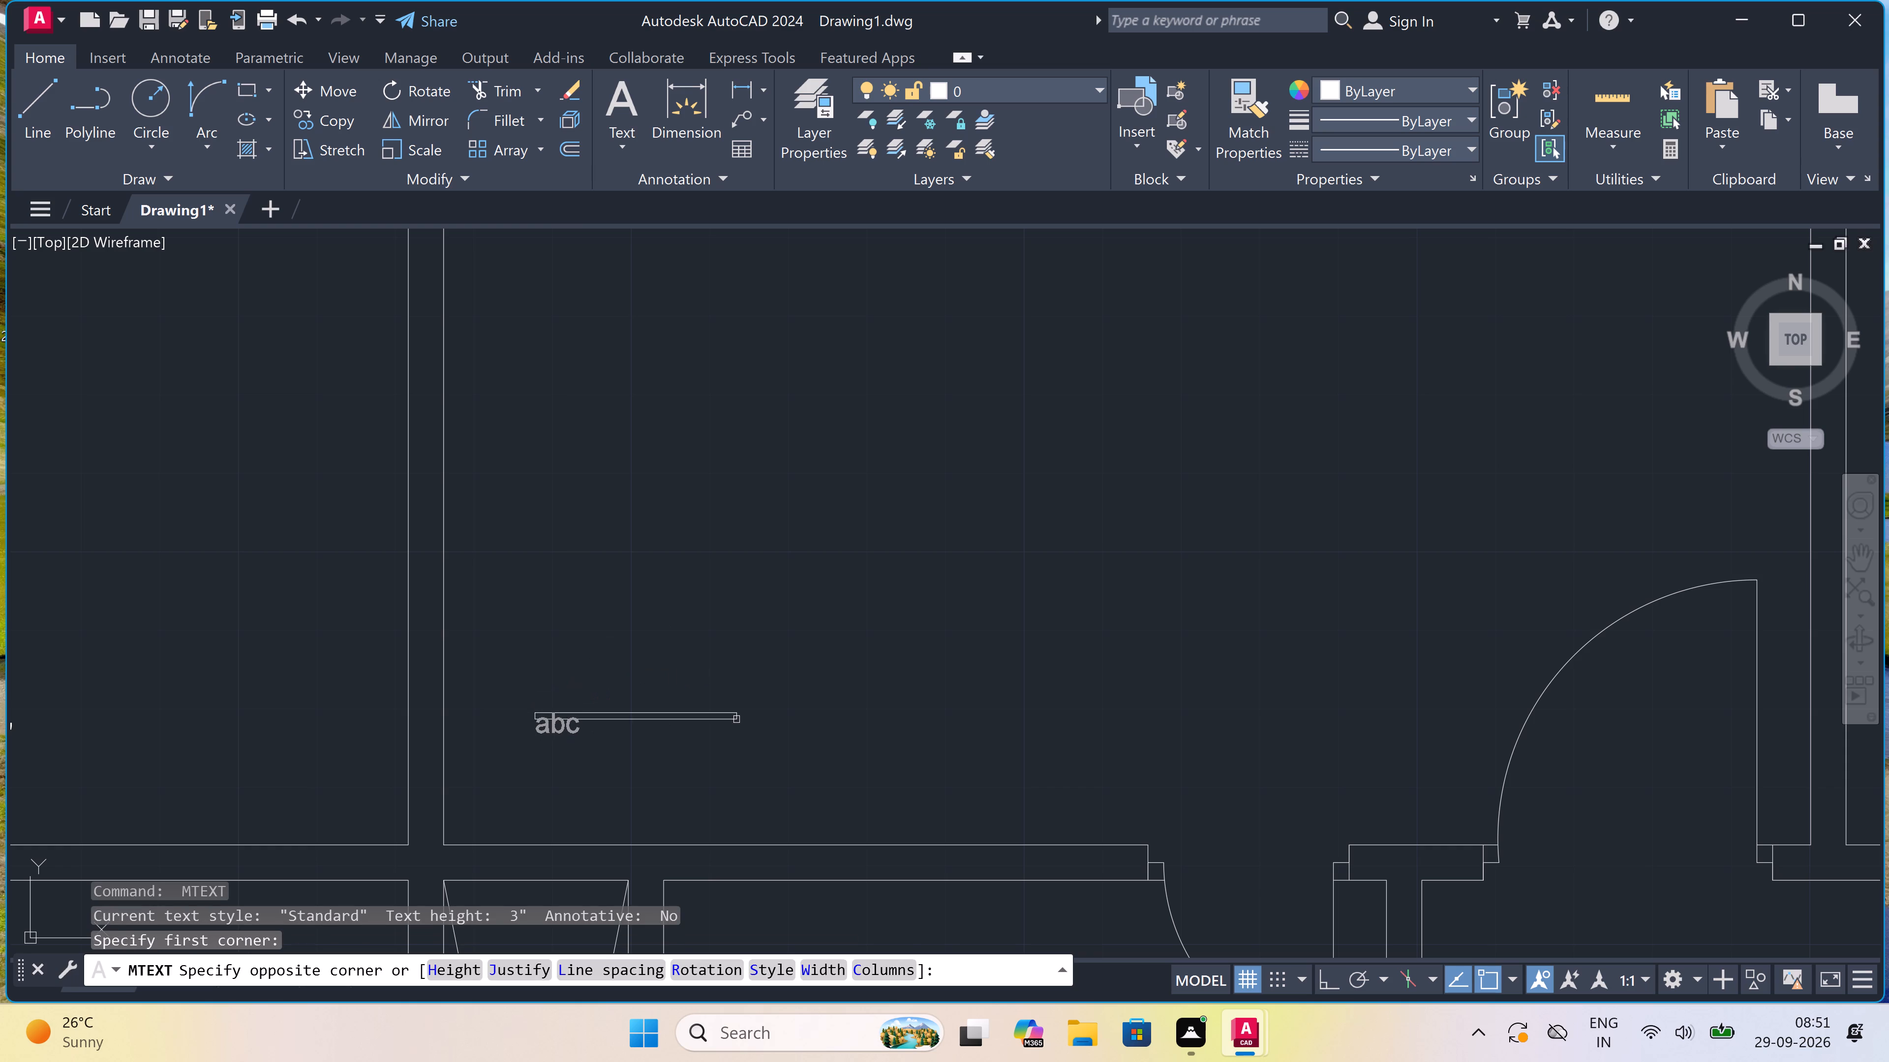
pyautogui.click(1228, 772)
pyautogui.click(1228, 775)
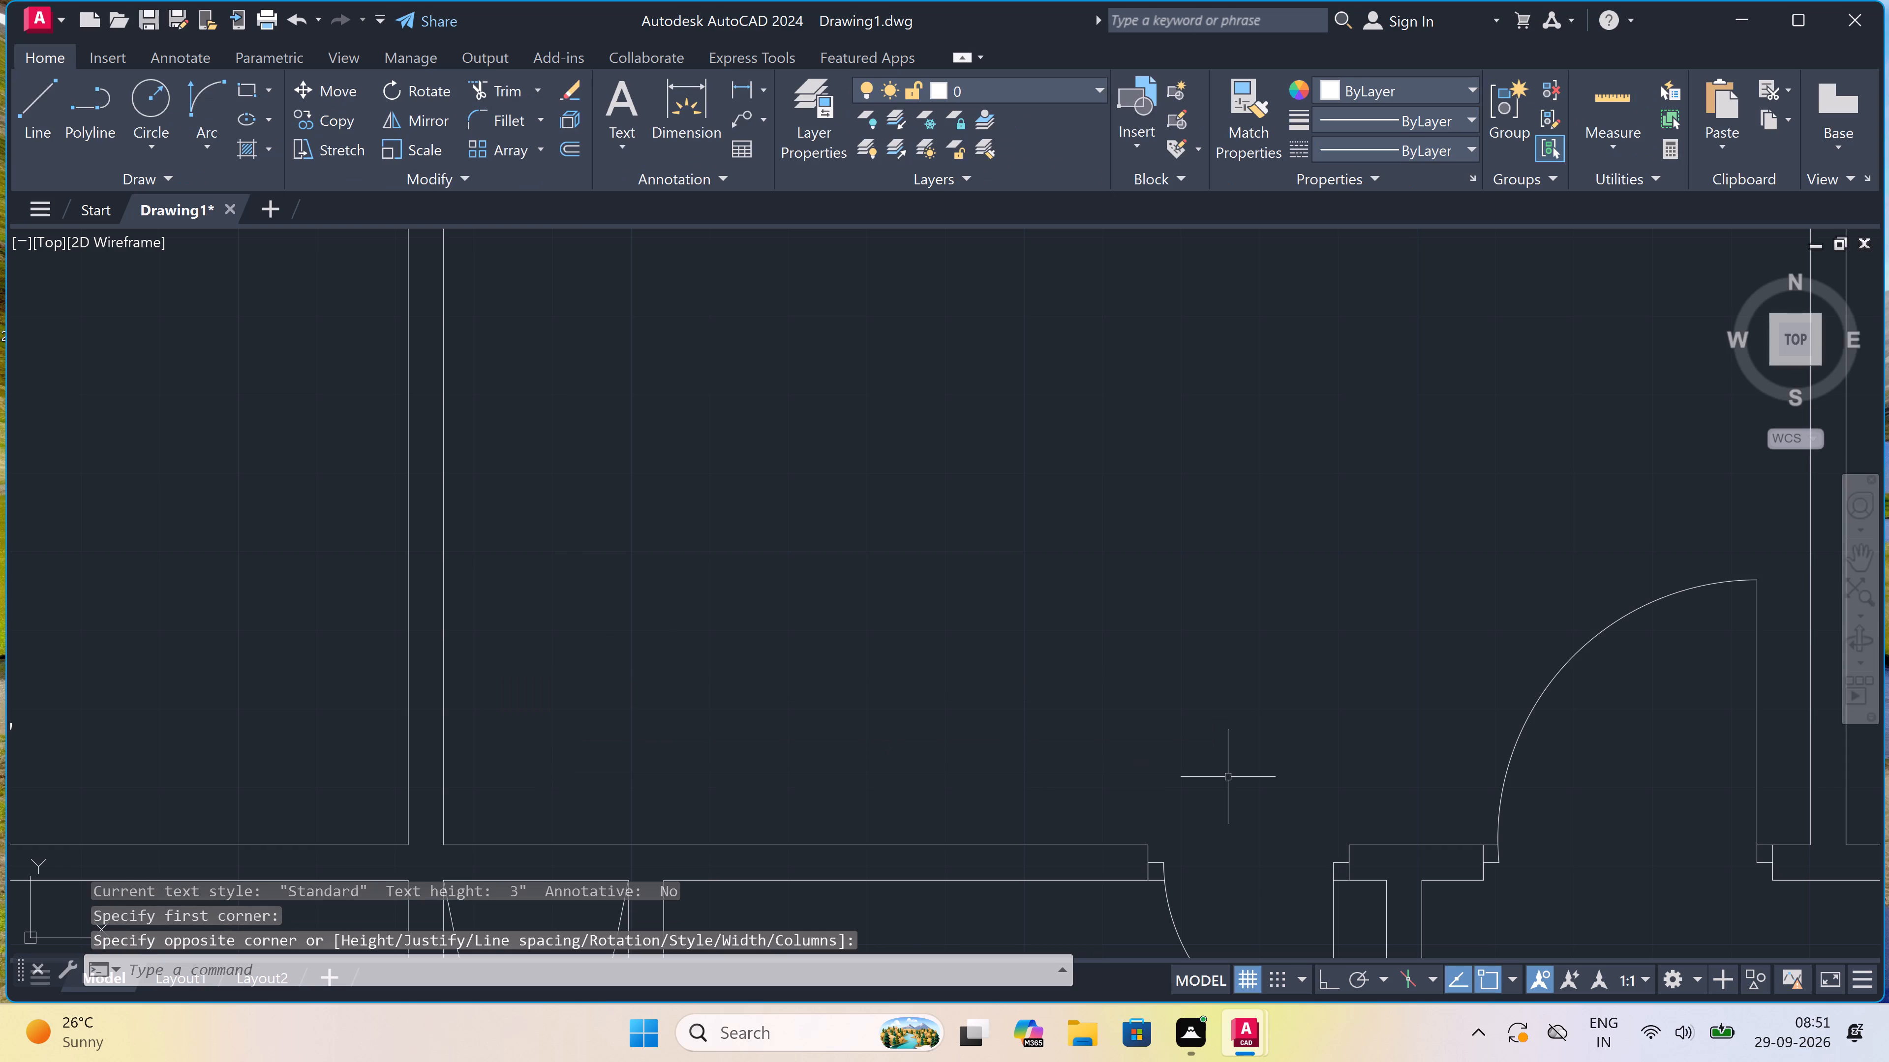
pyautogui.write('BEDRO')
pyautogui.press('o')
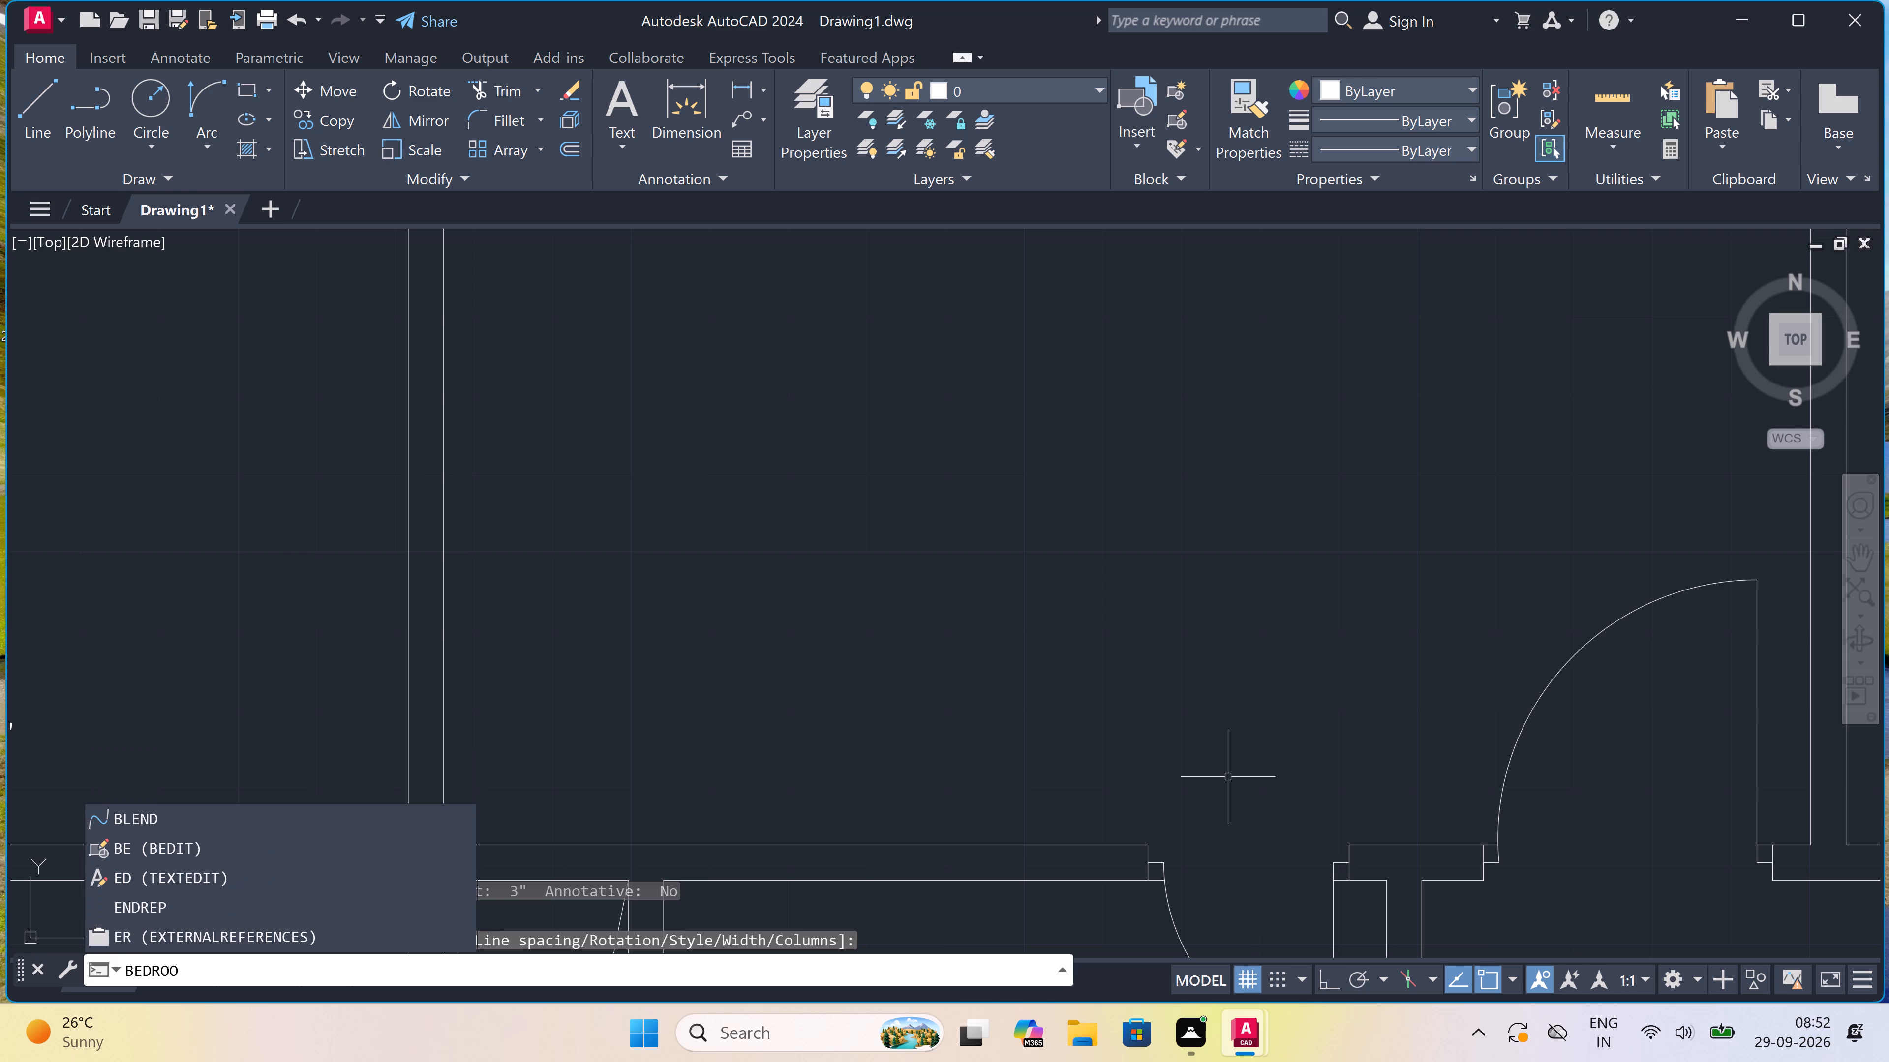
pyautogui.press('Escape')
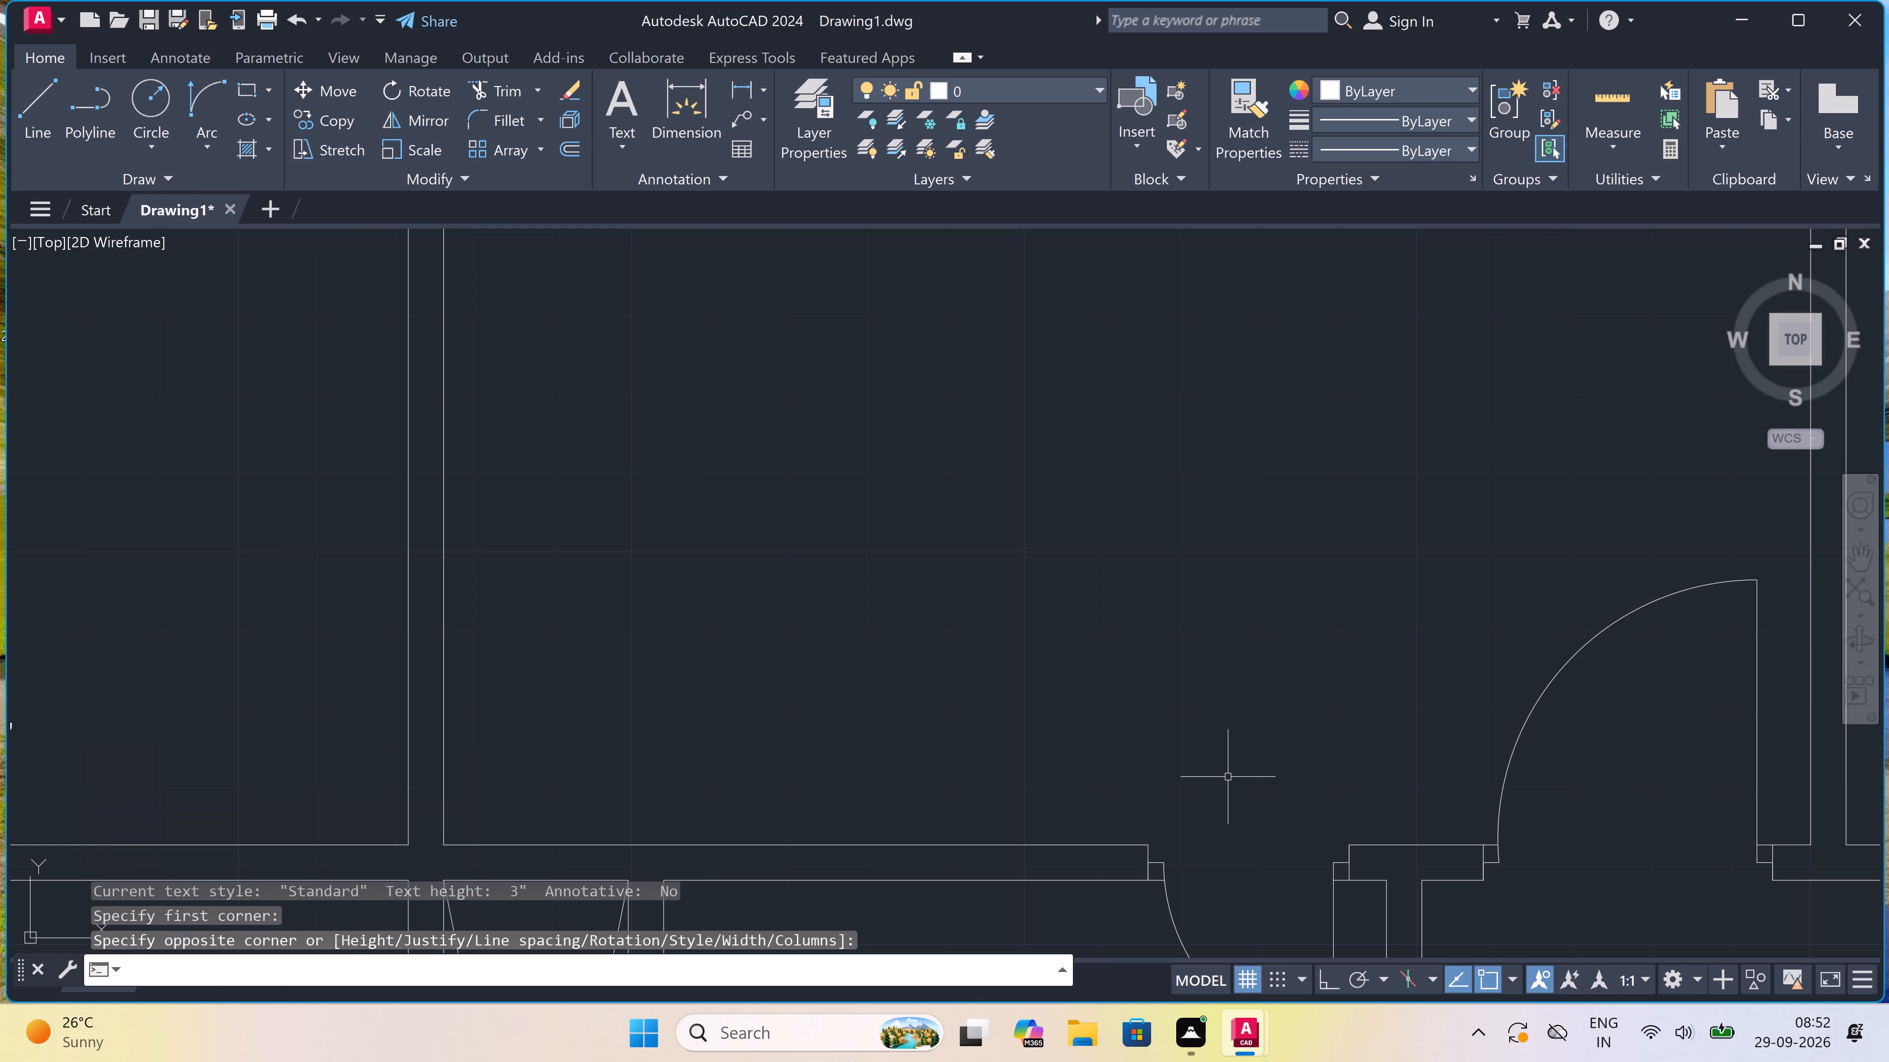
# Add the two-line multiline text BEDROOM and 14'6"X11'4" low in the third room from the left along the floor plan's upper row.
pyautogui.write('MT')
pyautogui.press('space')
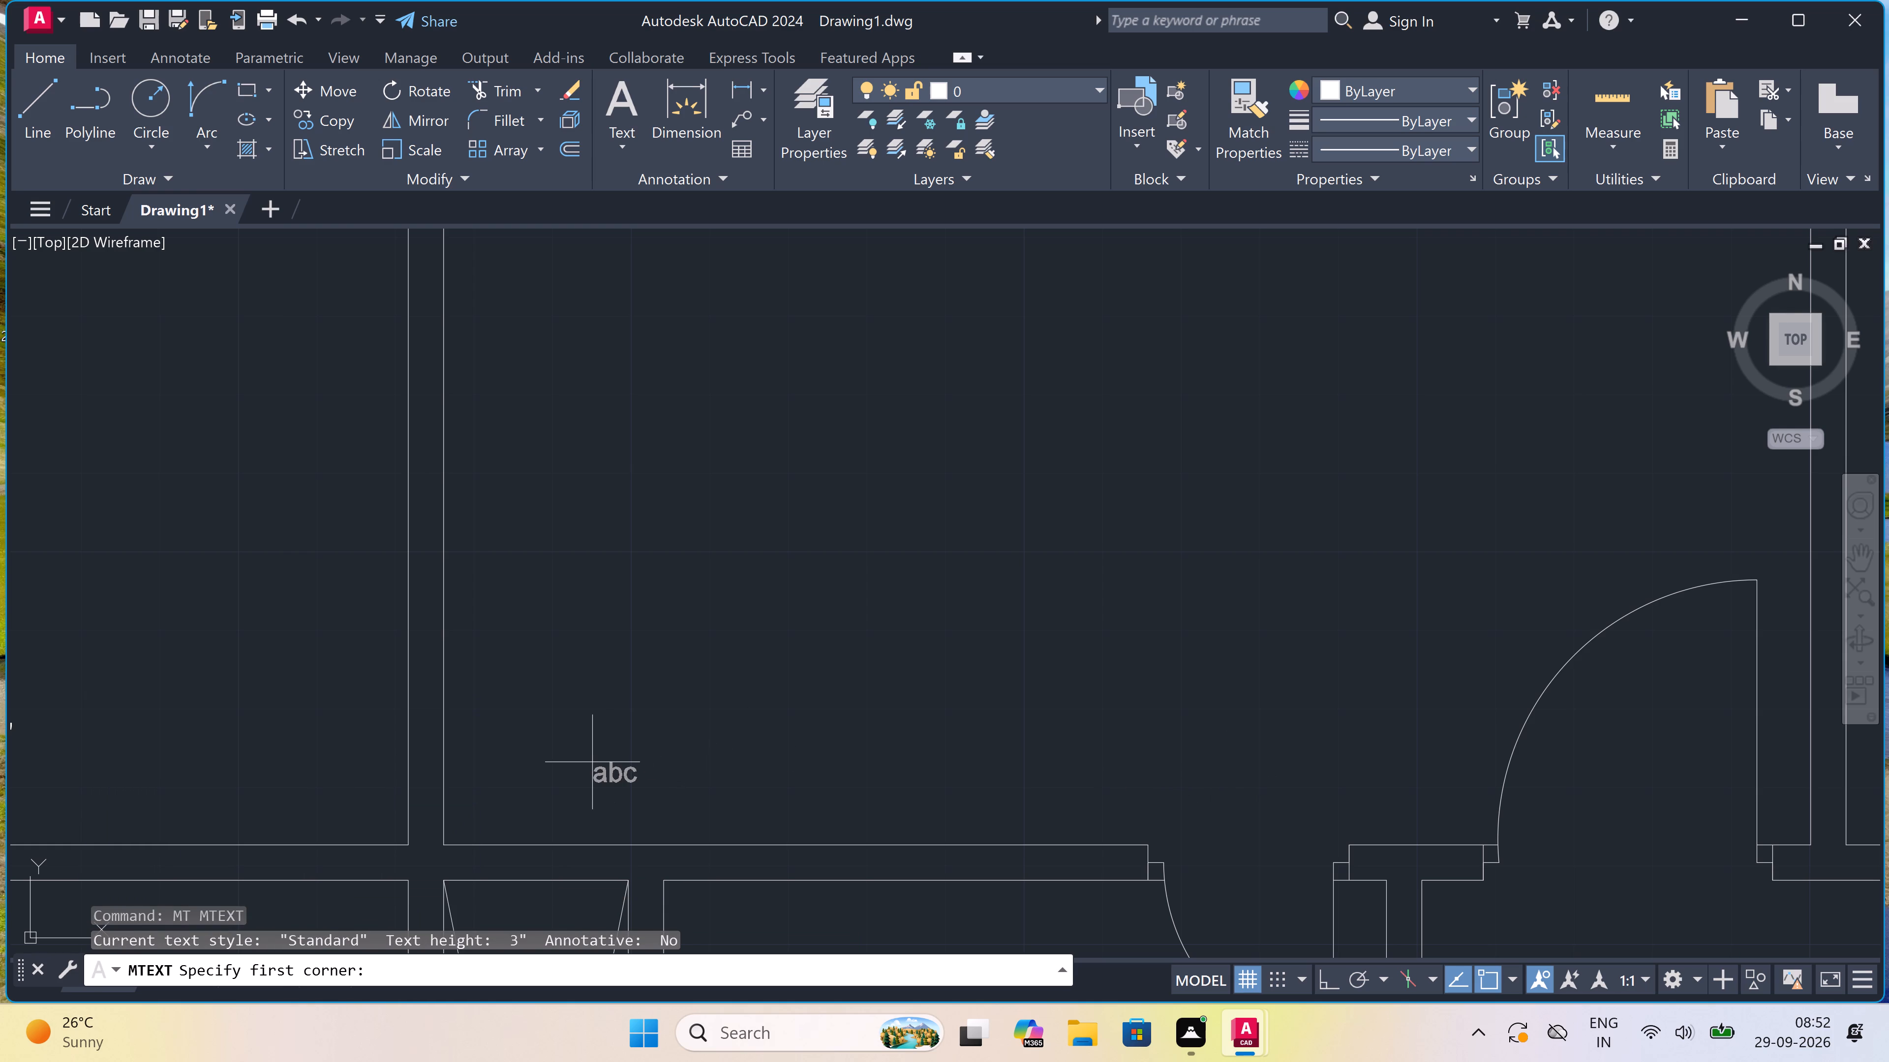
pyautogui.click(573, 742)
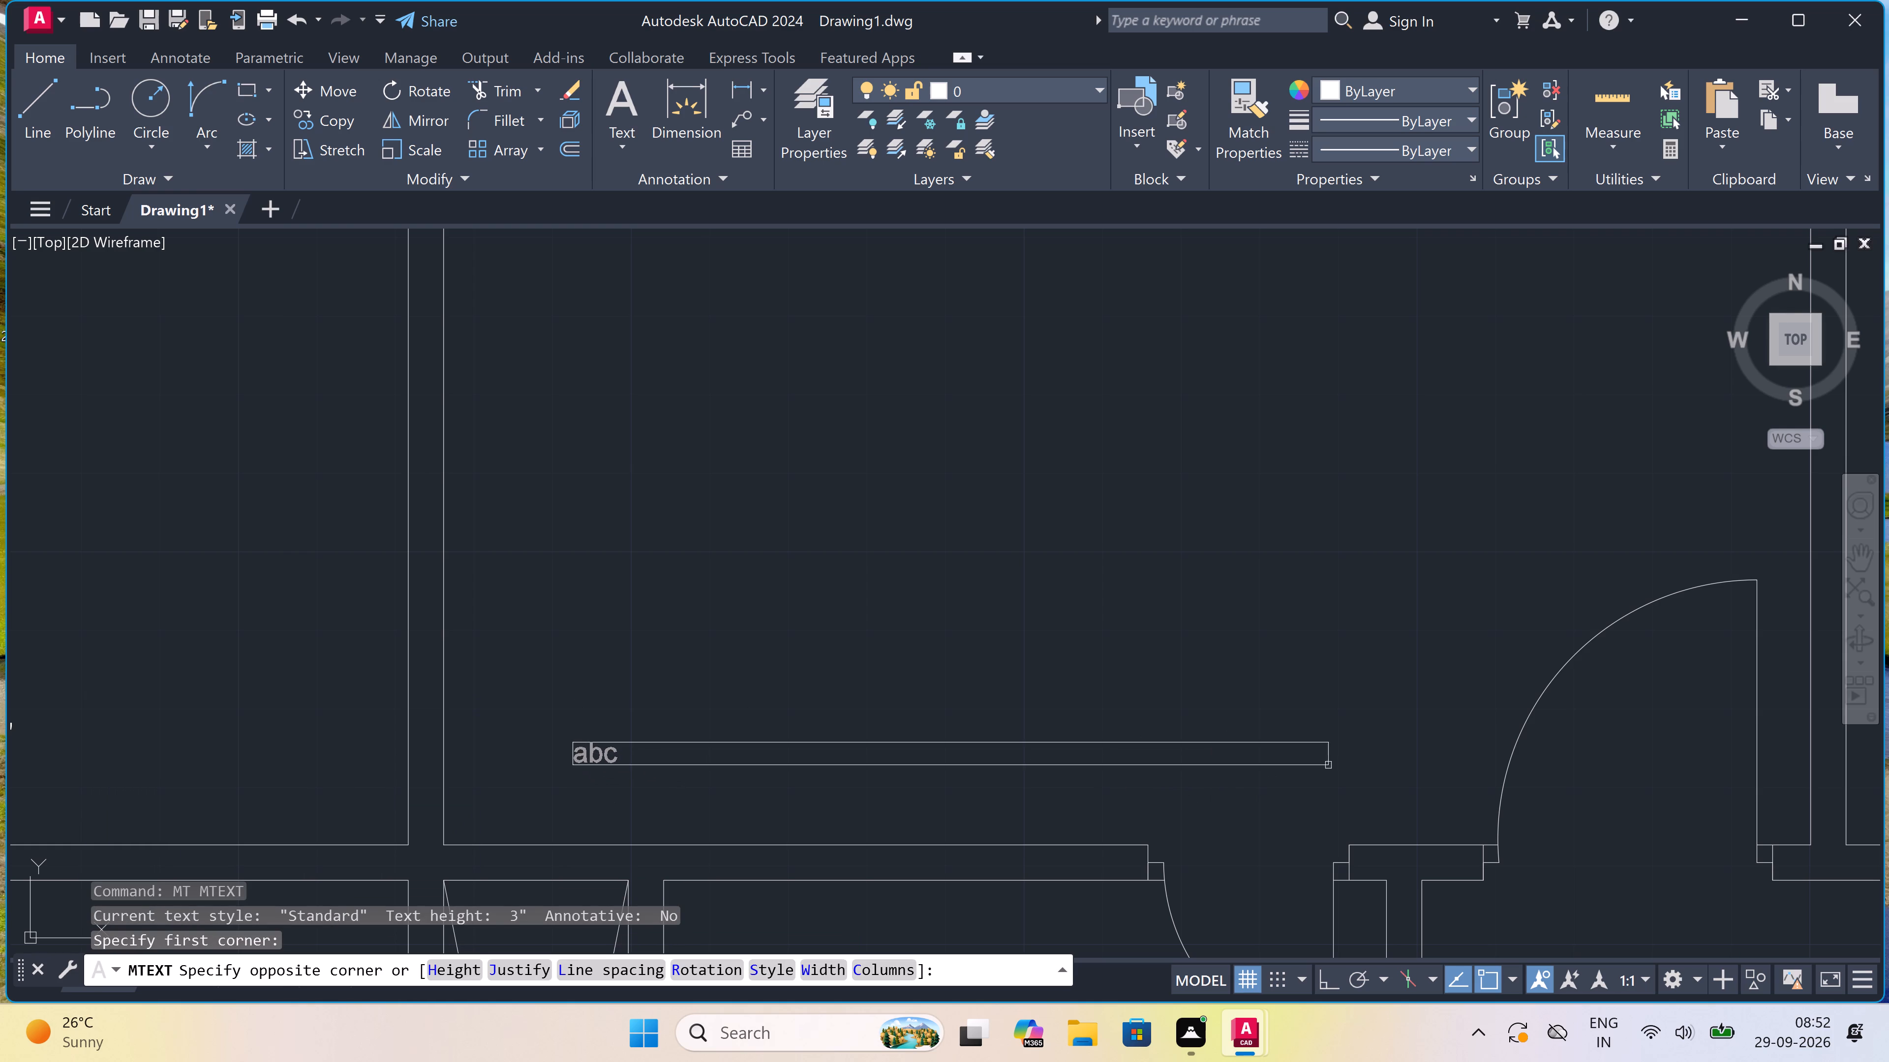
pyautogui.moveTo(1422, 811); pyautogui.dragTo(1429, 819)
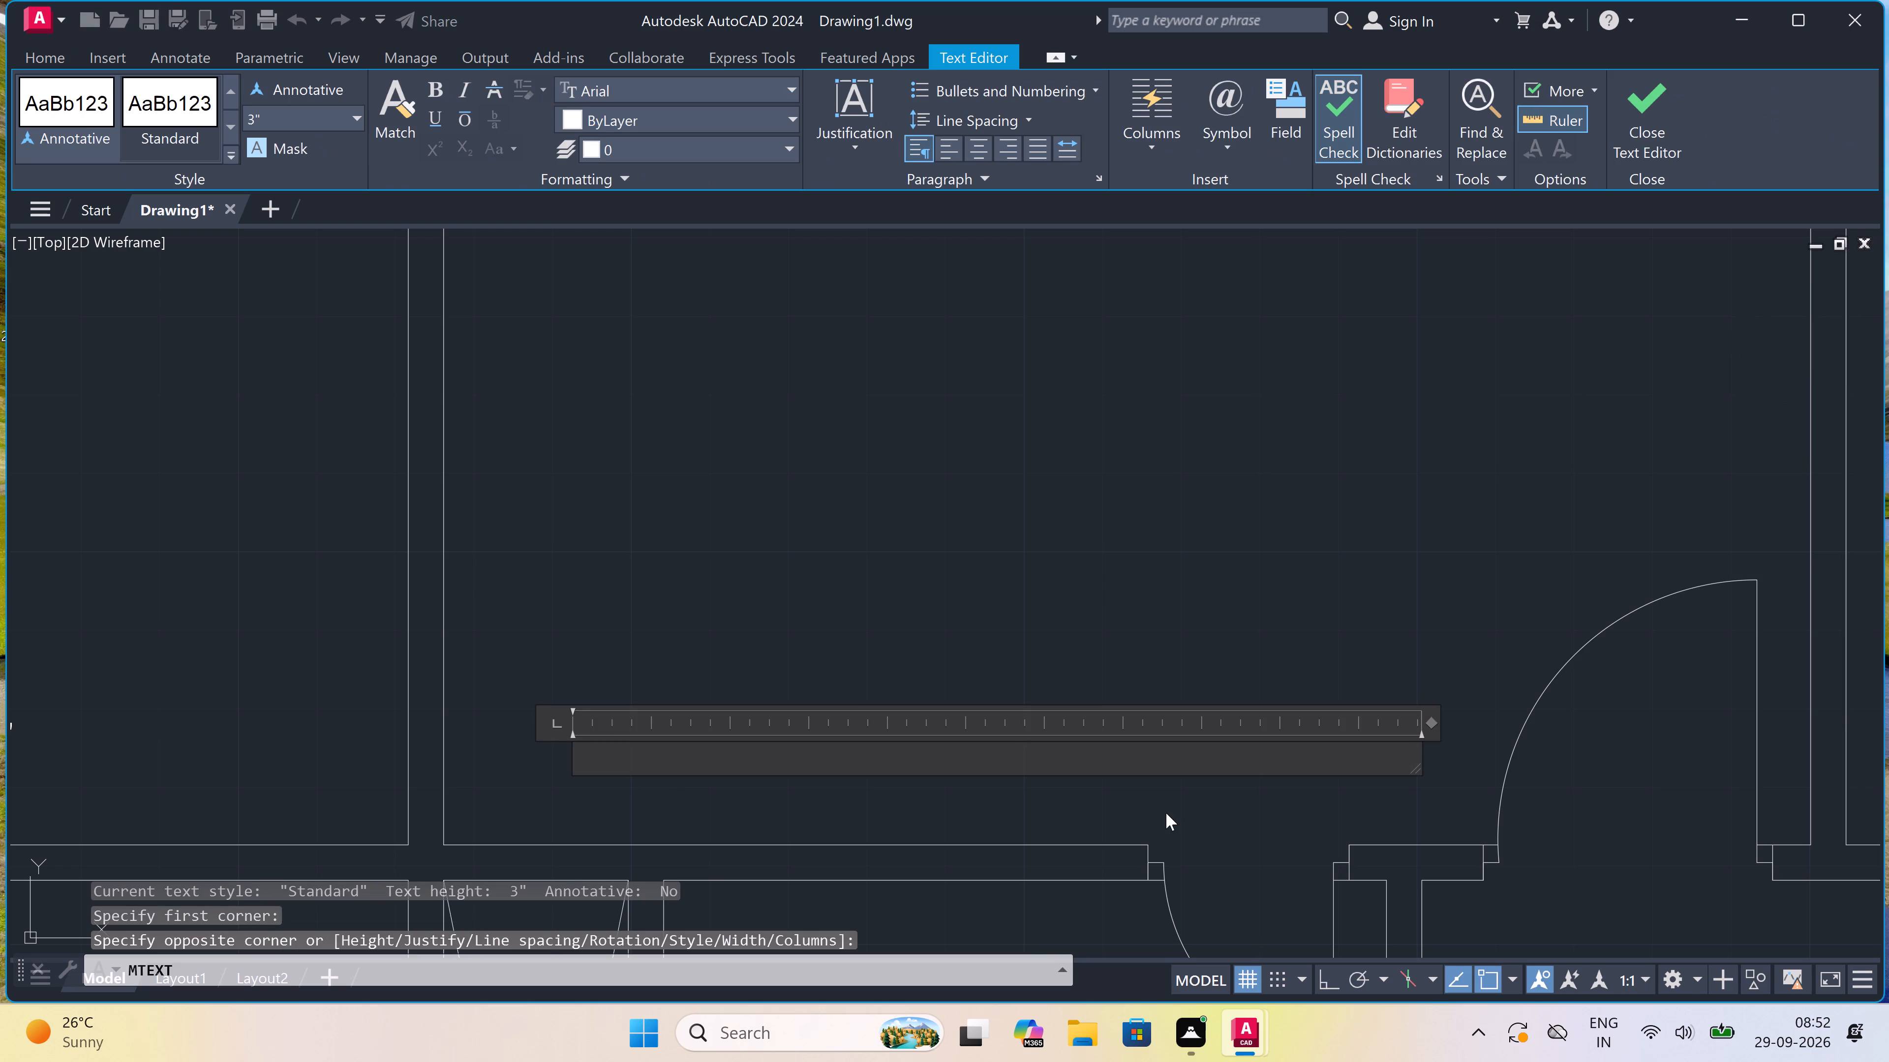
pyautogui.write('BEDR')
pyautogui.write('OOM')
pyautogui.press('Return')
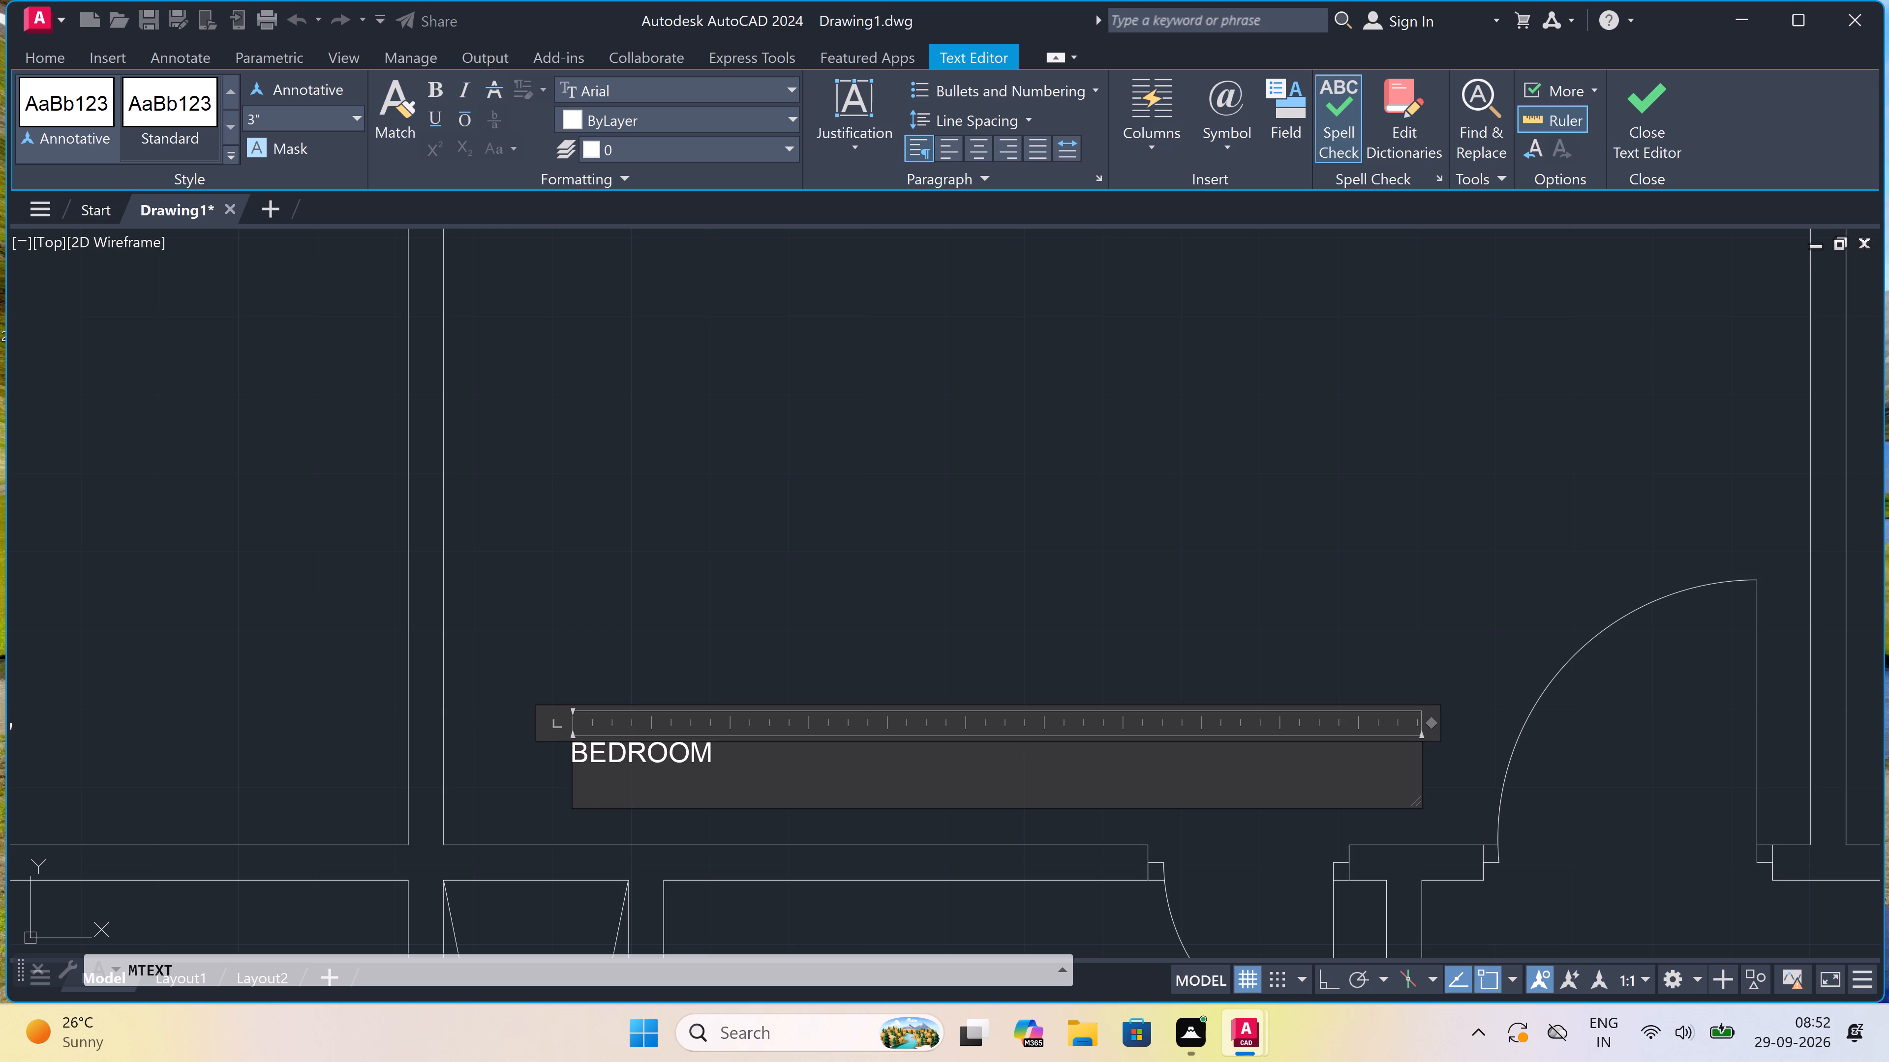
pyautogui.scroll(-3, 721, 652)
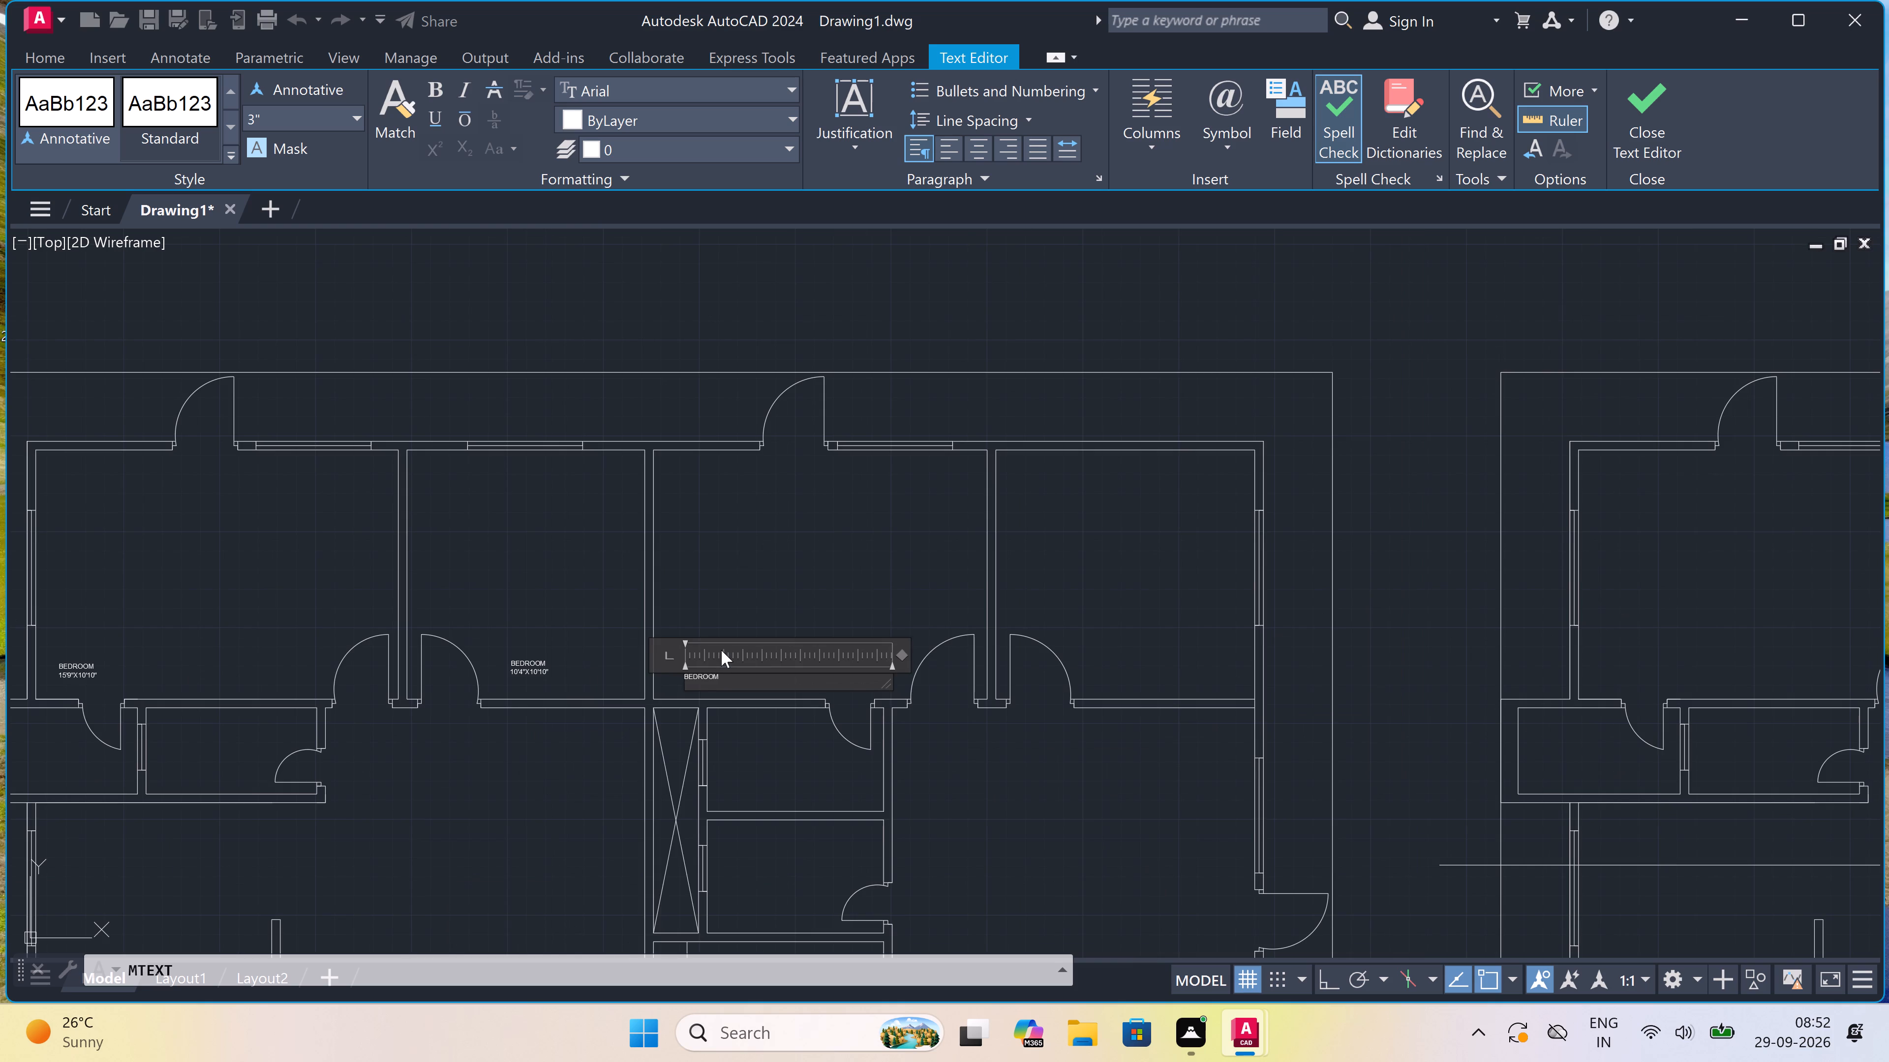
pyautogui.scroll(-2, 721, 650)
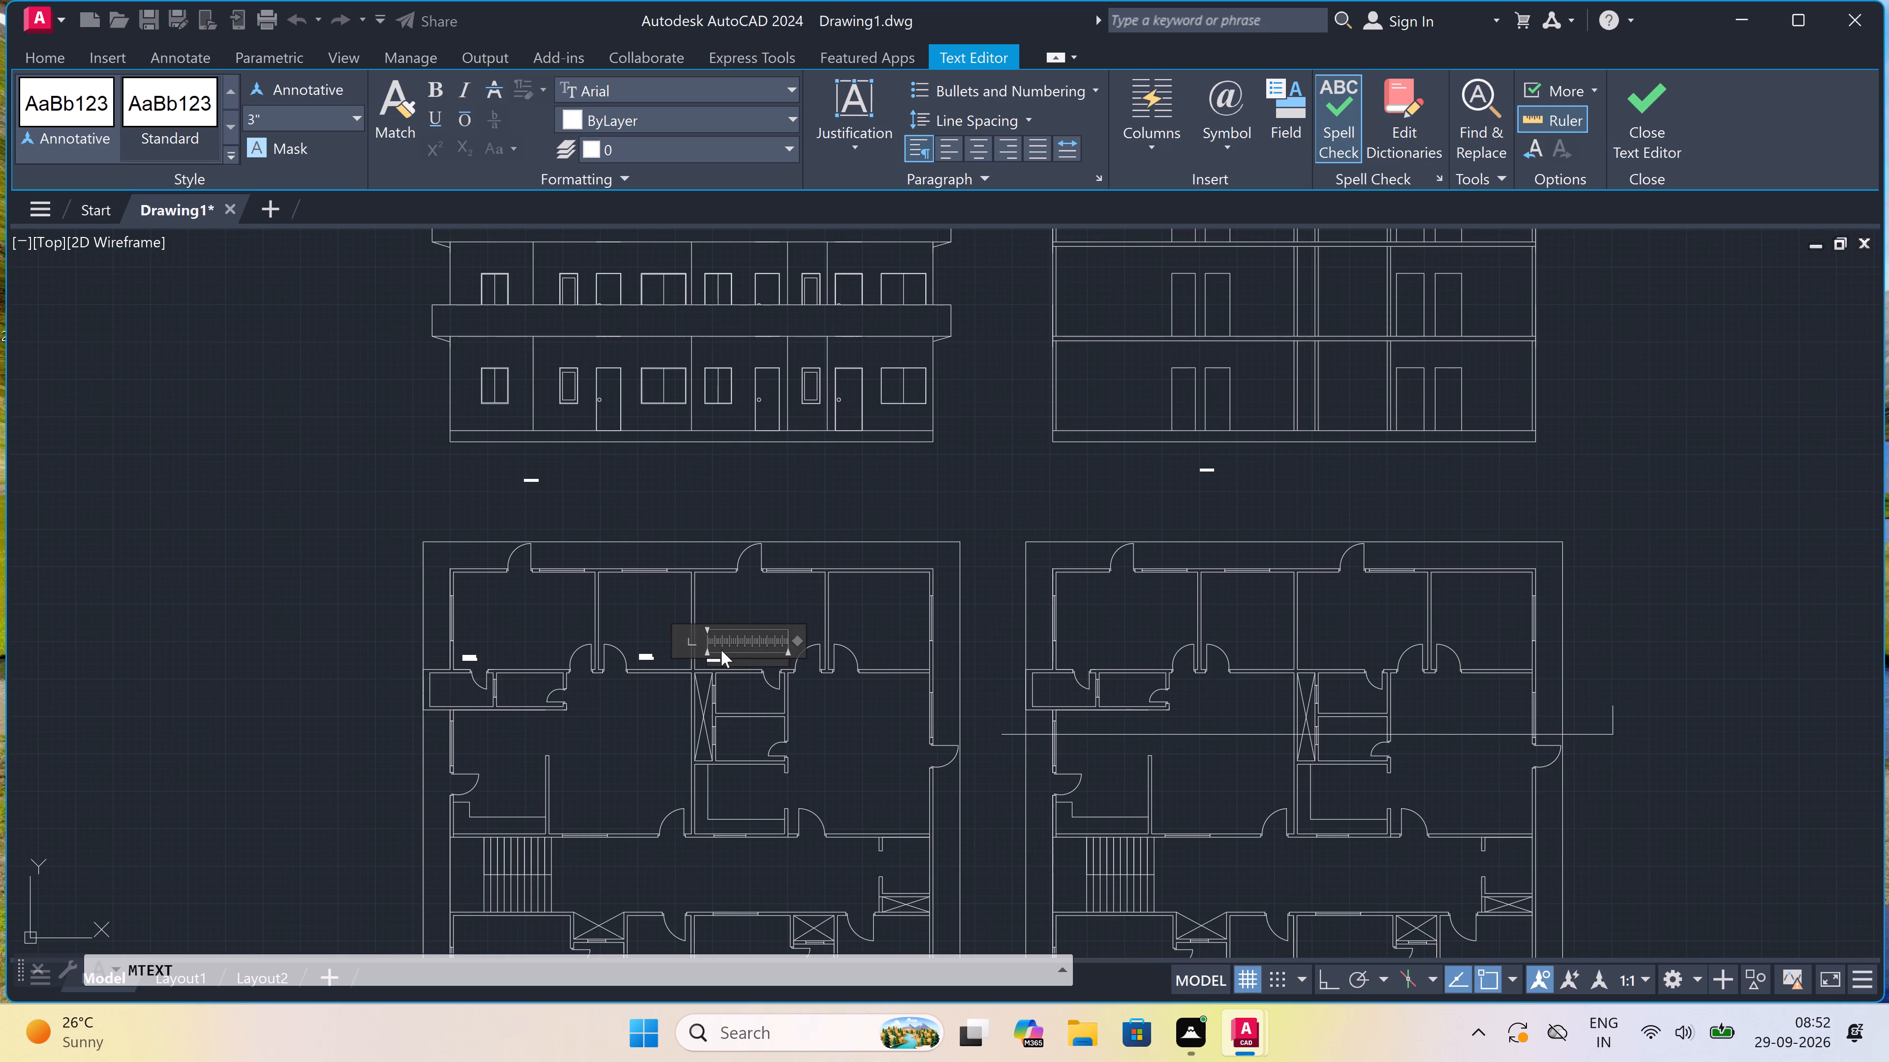
pyautogui.scroll(4, 718, 662)
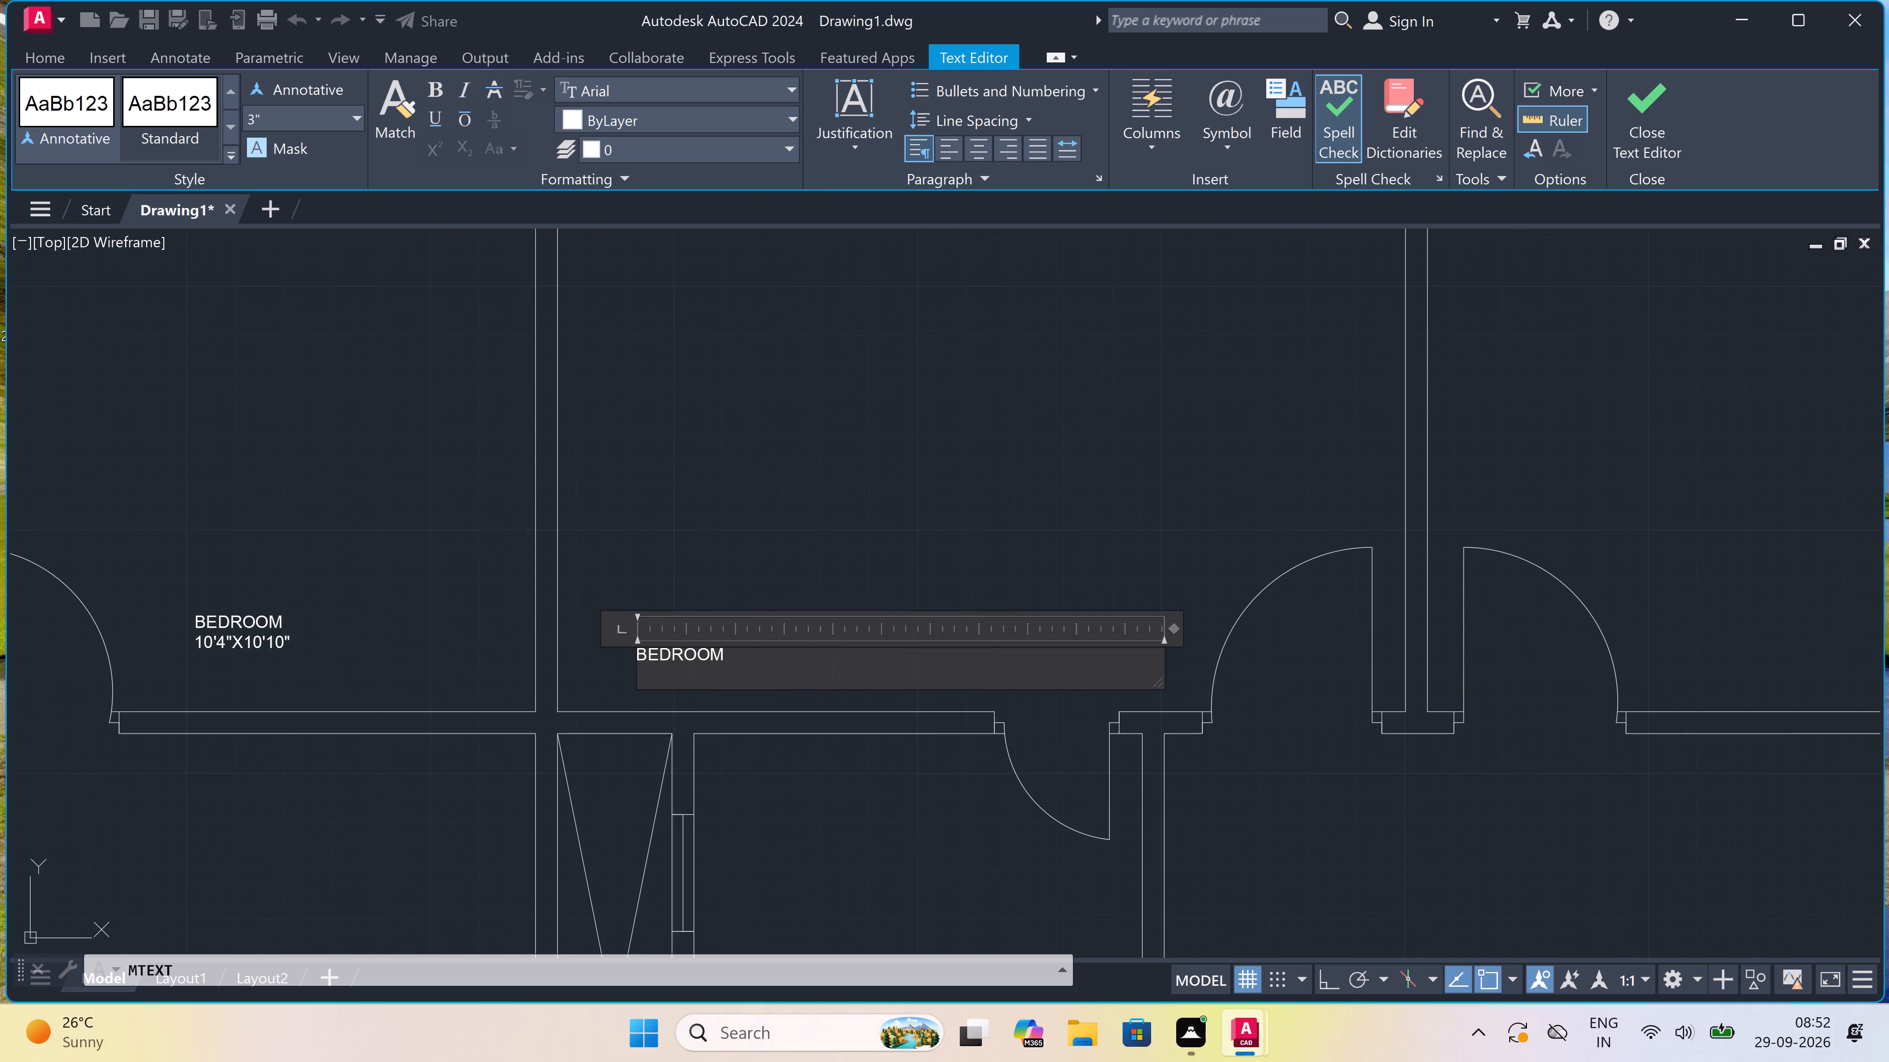
pyautogui.scroll(3, 681, 667)
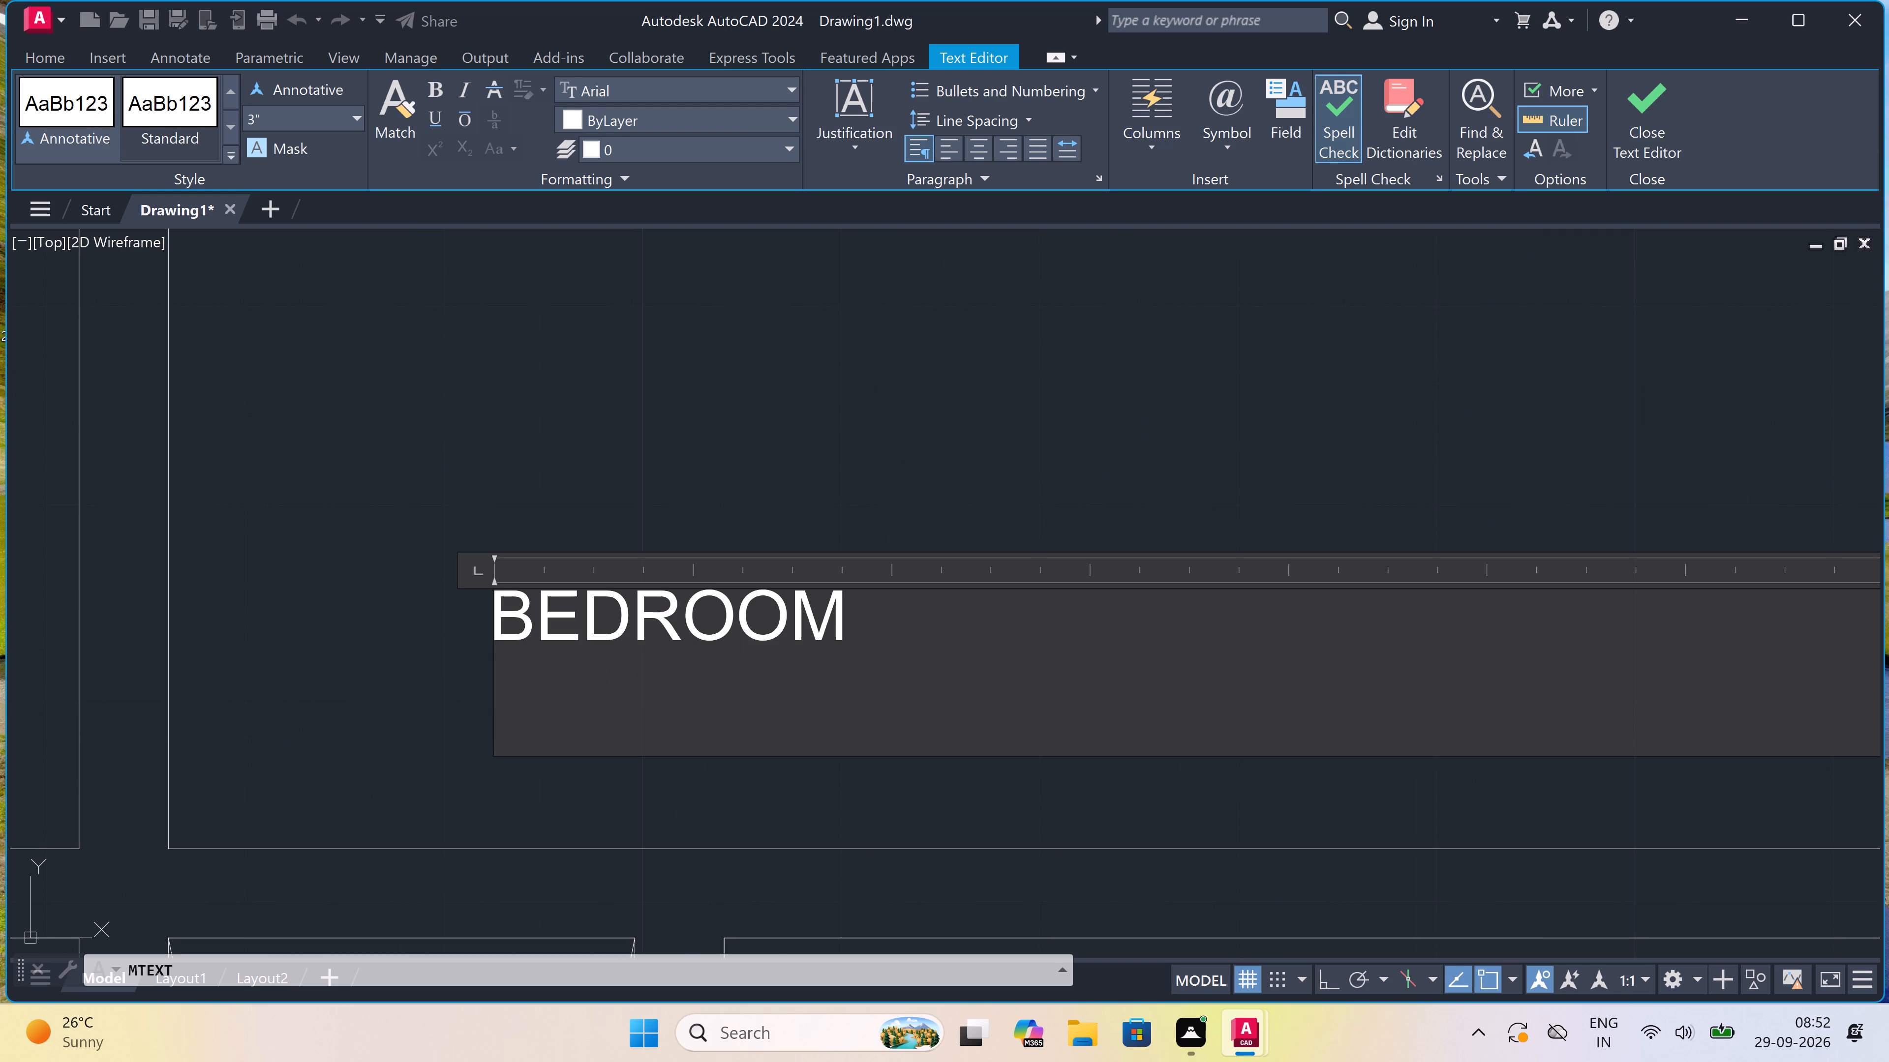
pyautogui.press('1')
pyautogui.write('4\'6"X')
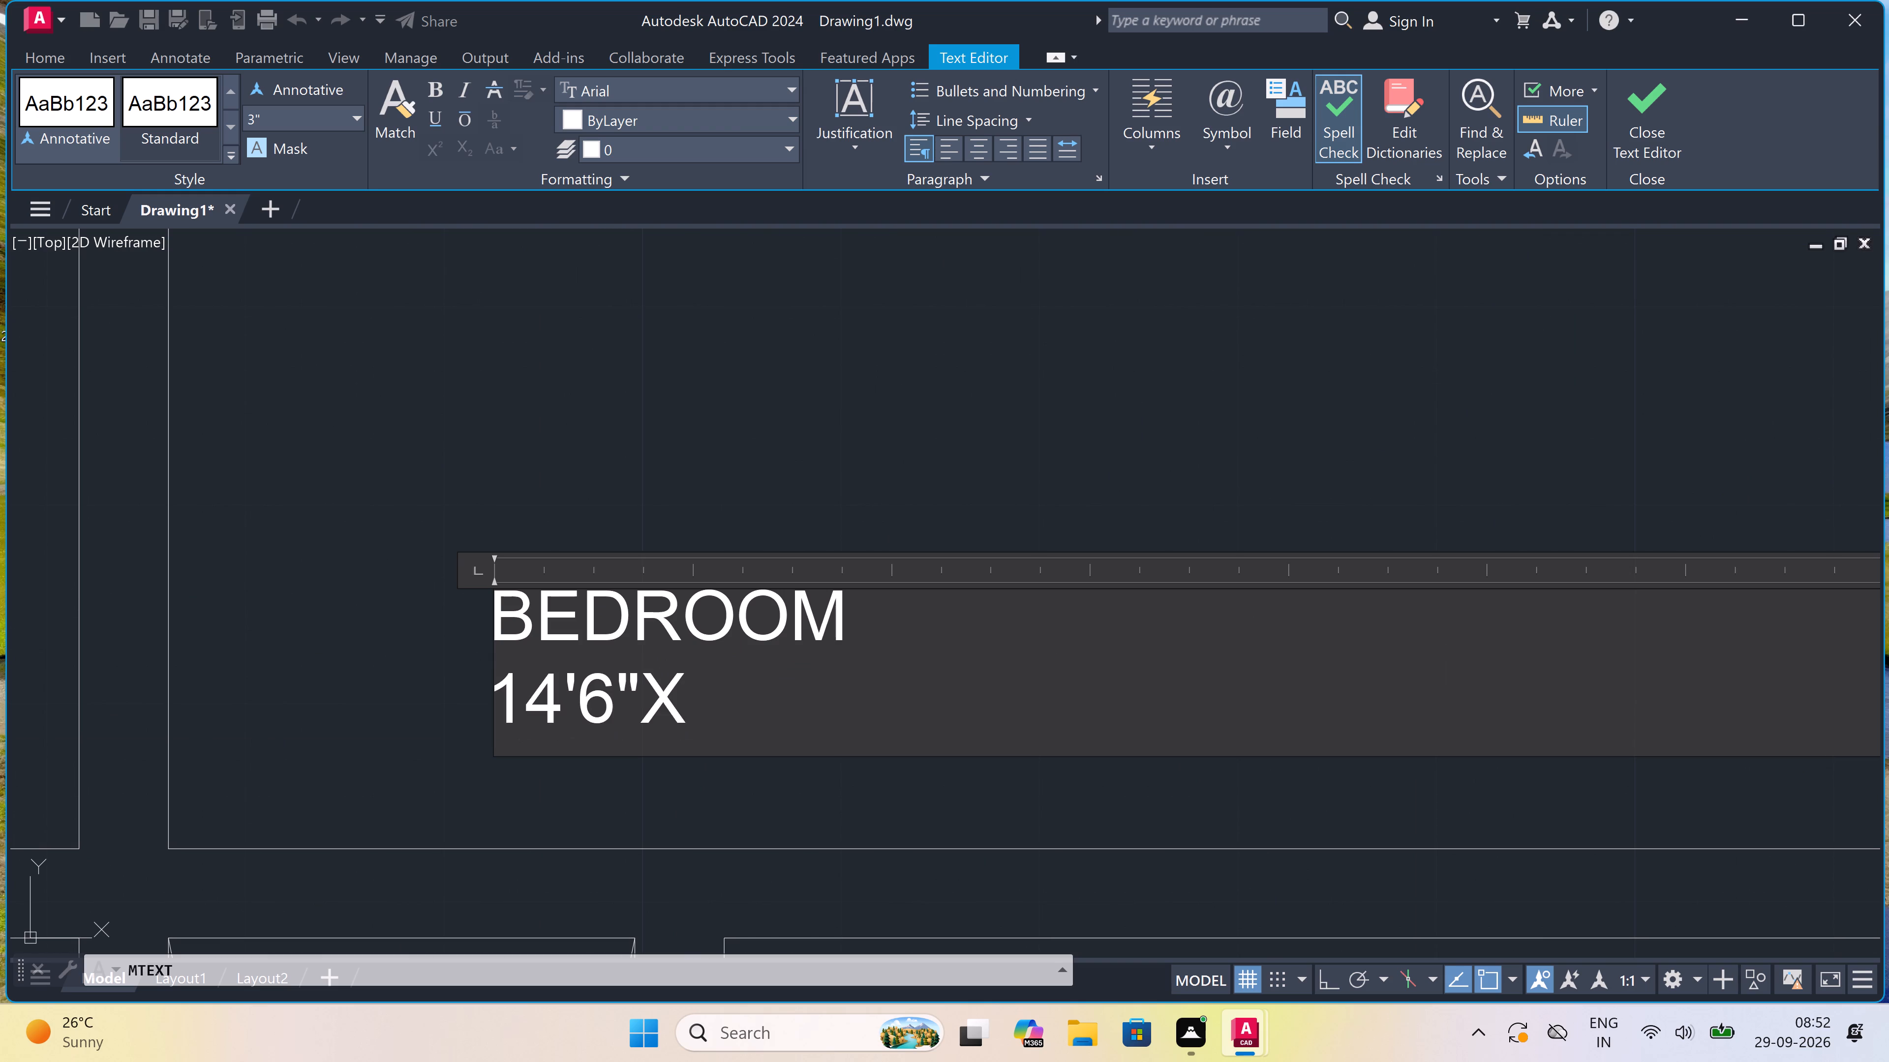
pyautogui.write('11')
pyautogui.press("'")
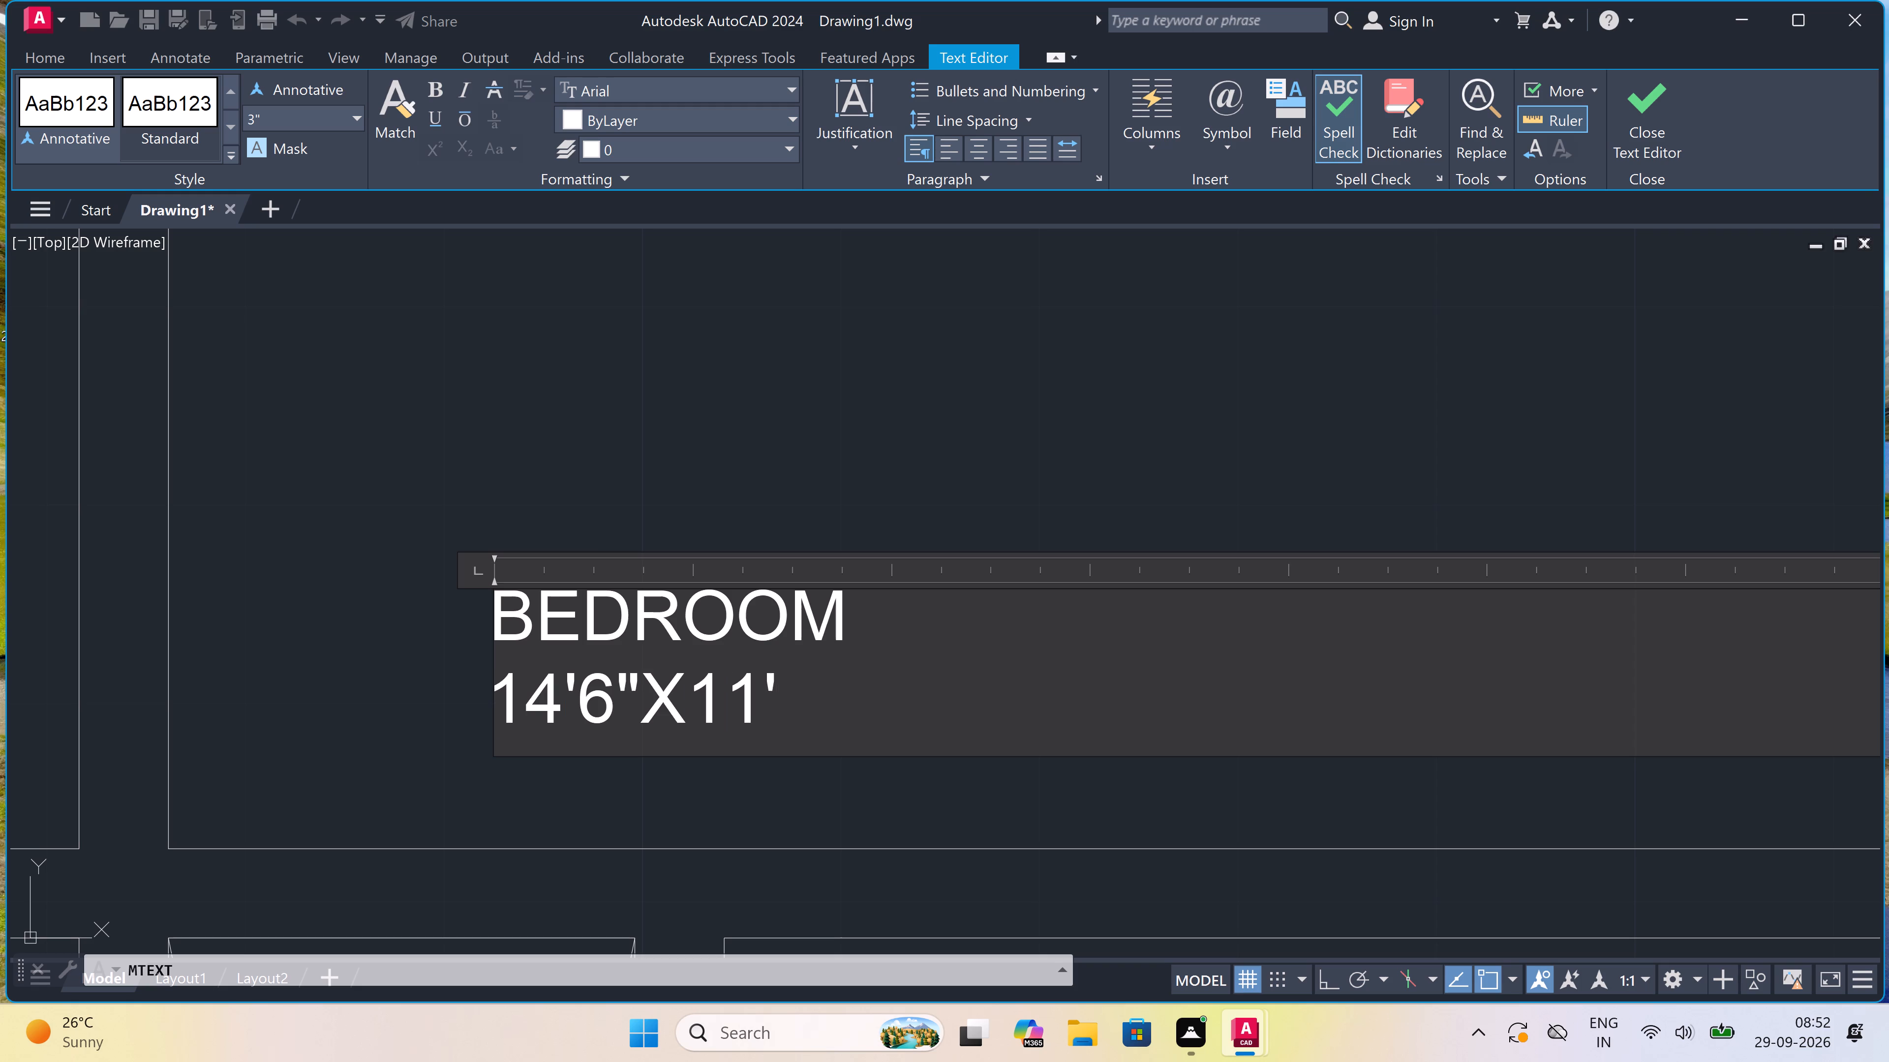
pyautogui.press('4')
pyautogui.hotkey('shift', '"')
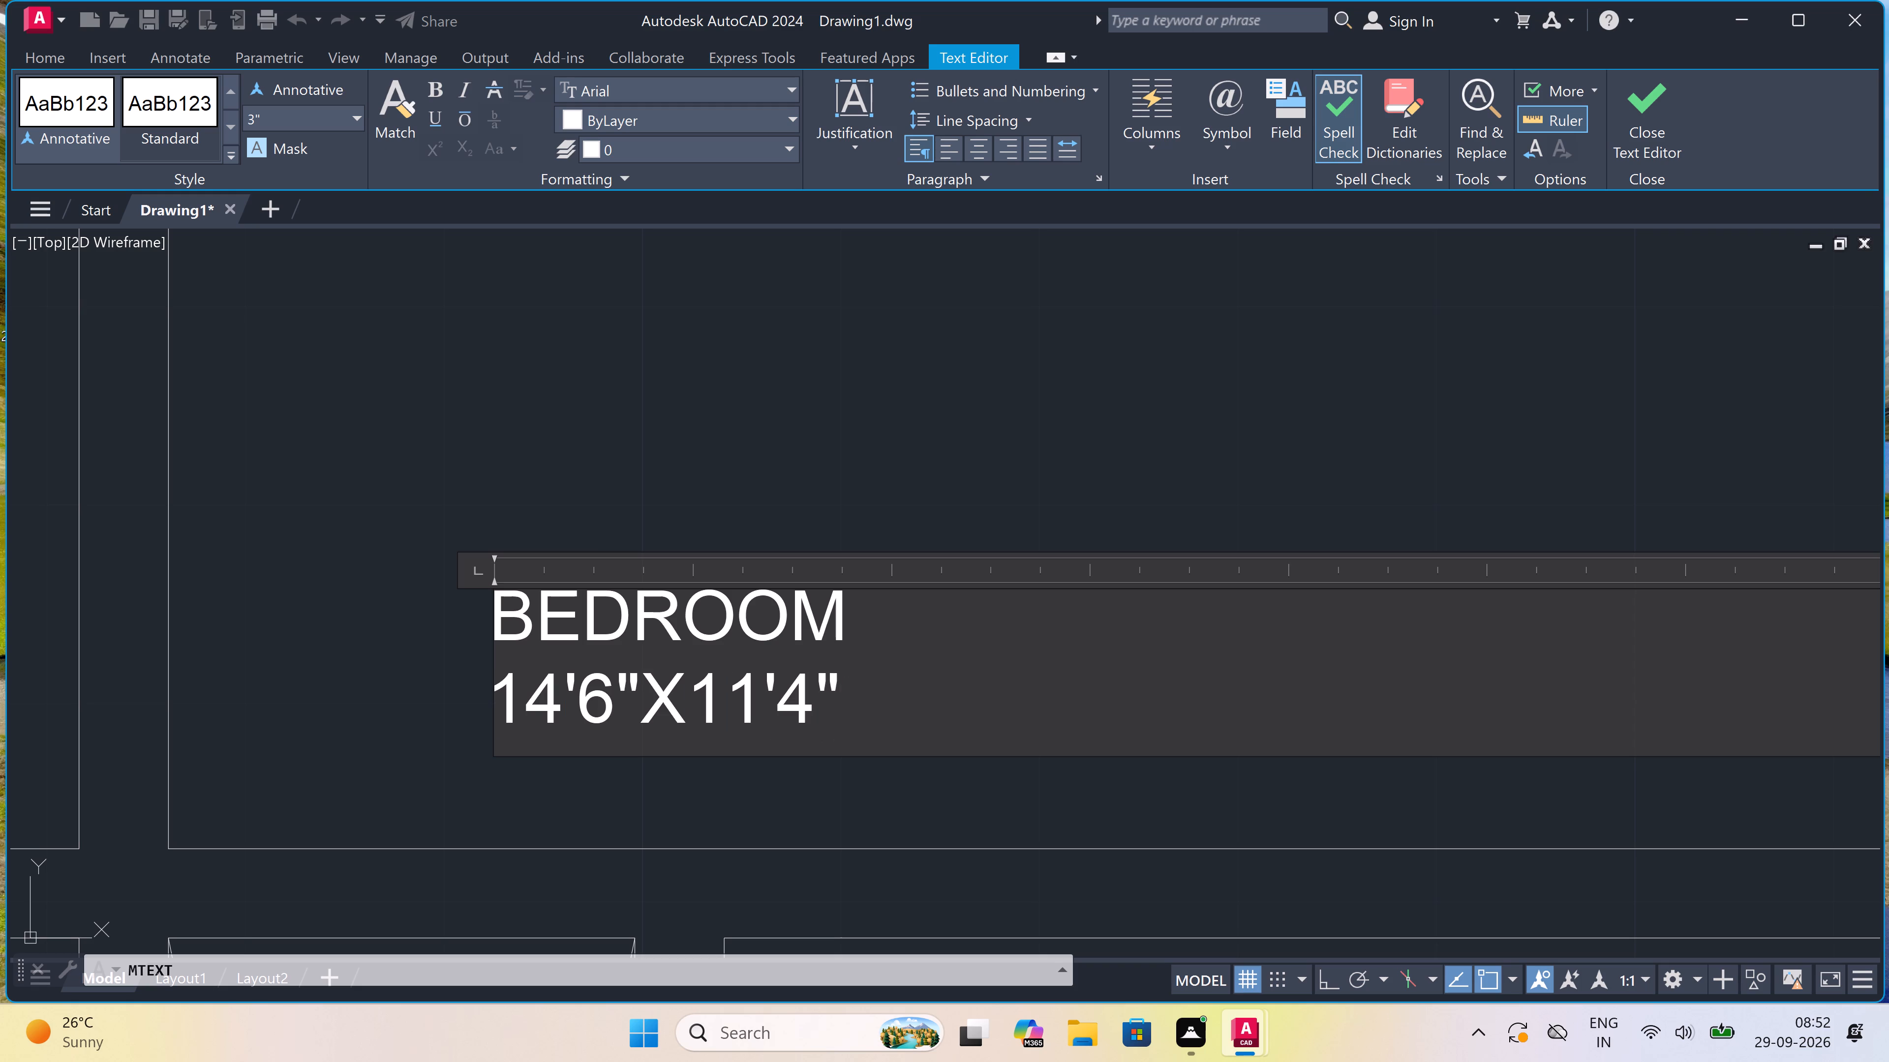
pyautogui.click(632, 450)
# Add the two-line multiline text BEDROOM and 11'3"X11'4" low in the fourth room from the left along the floor plan's upper row.
pyautogui.scroll(-3, 662, 591)
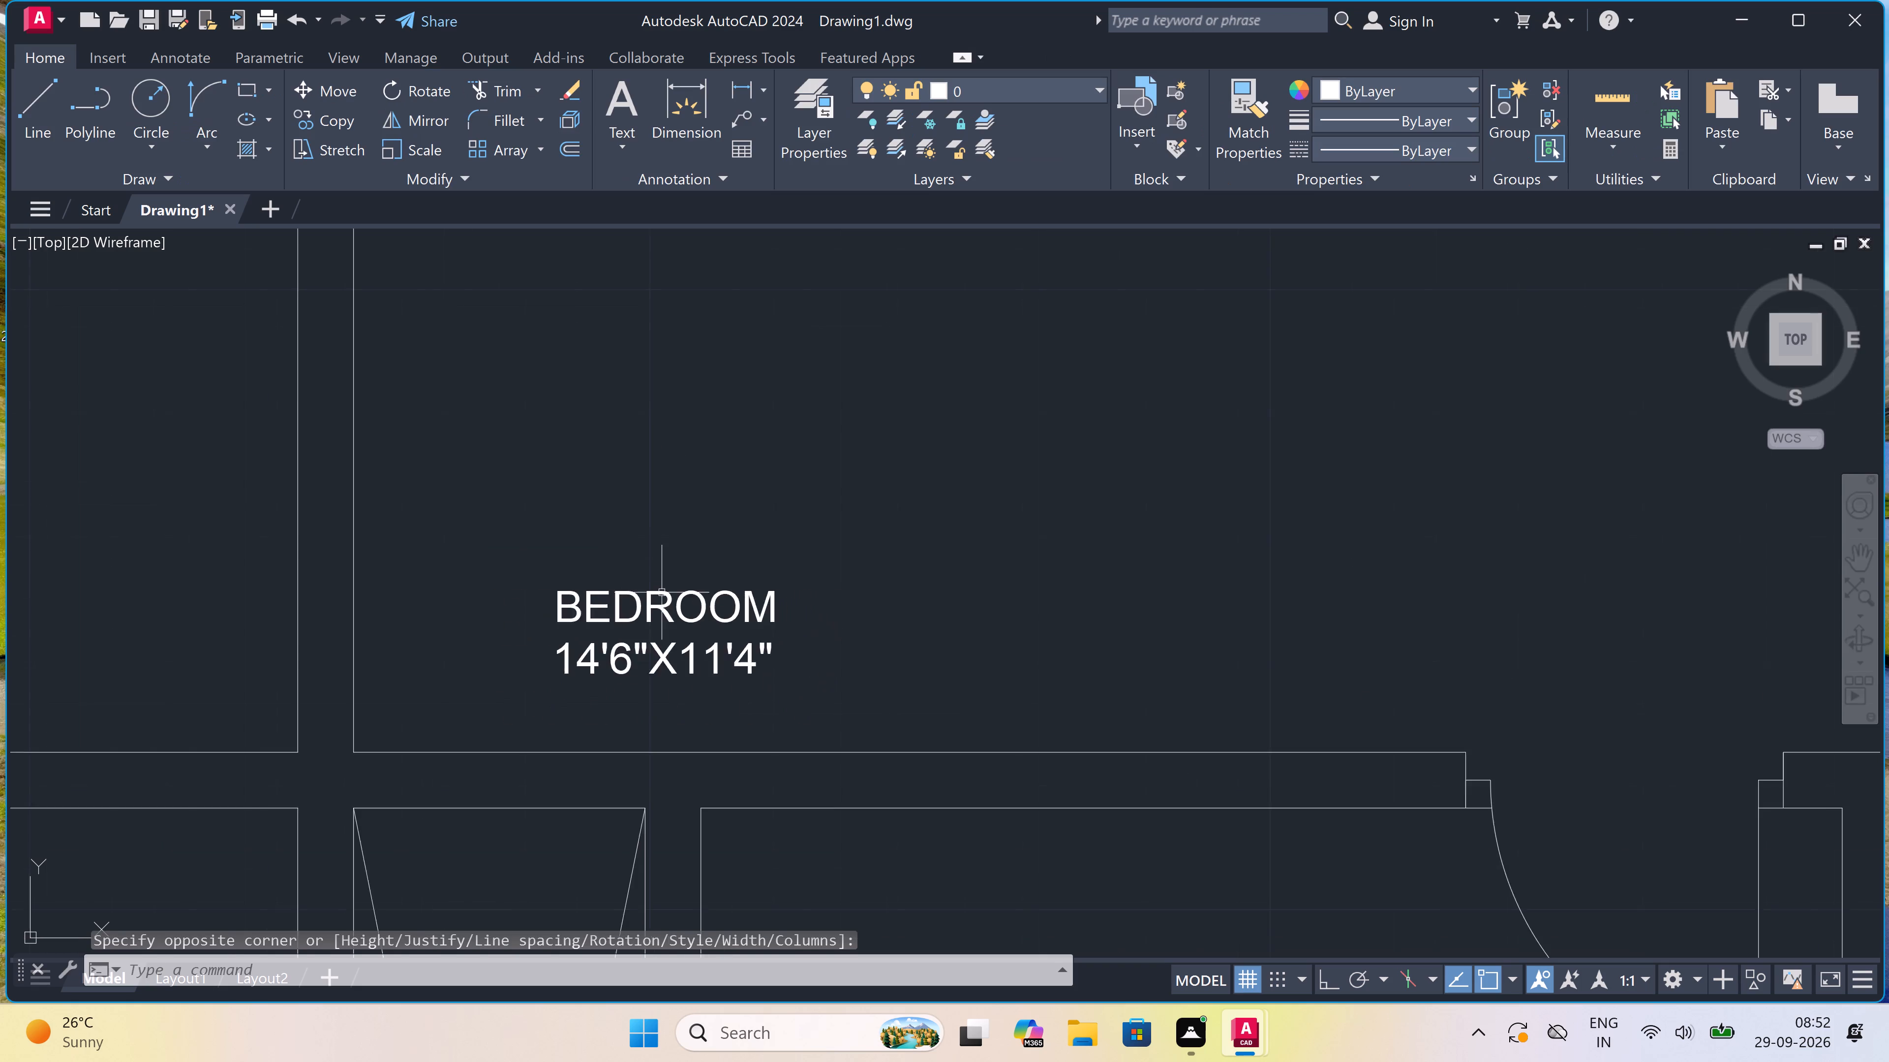
pyautogui.scroll(-3, 662, 597)
pyautogui.scroll(2, 852, 535)
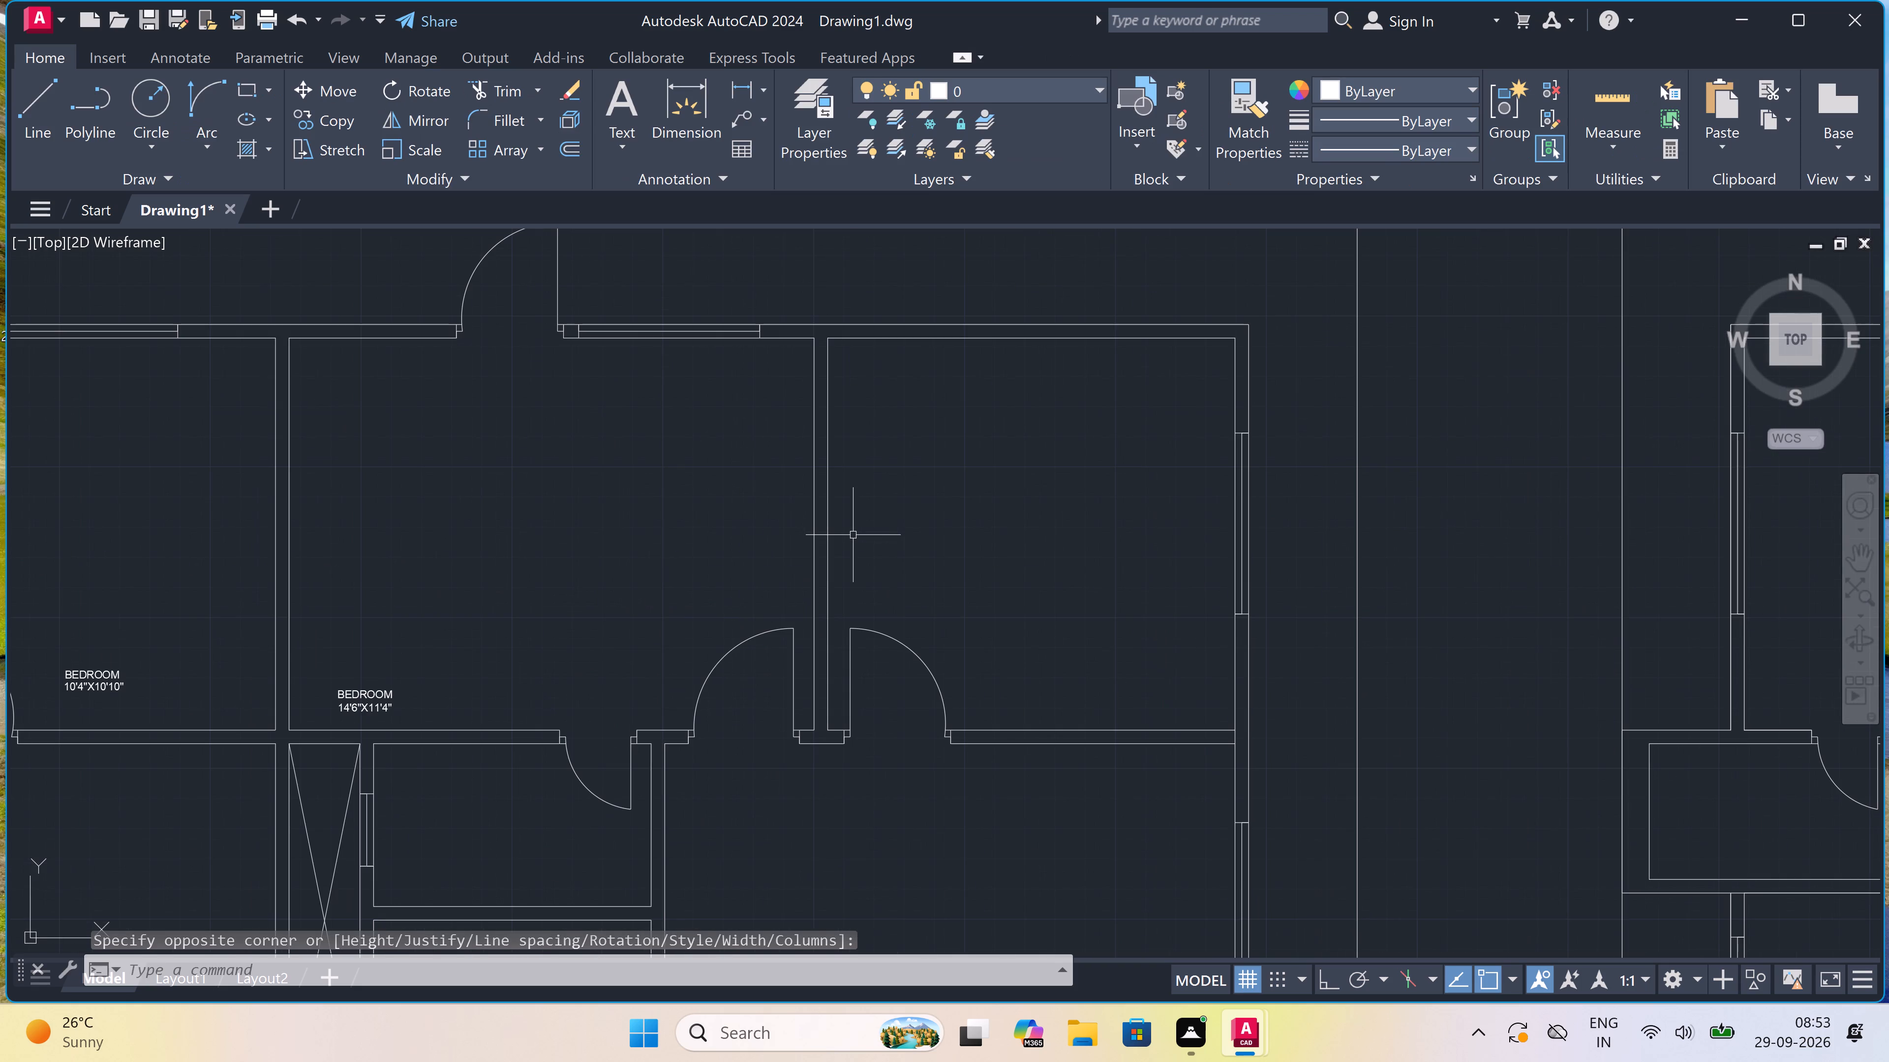
pyautogui.press('space')
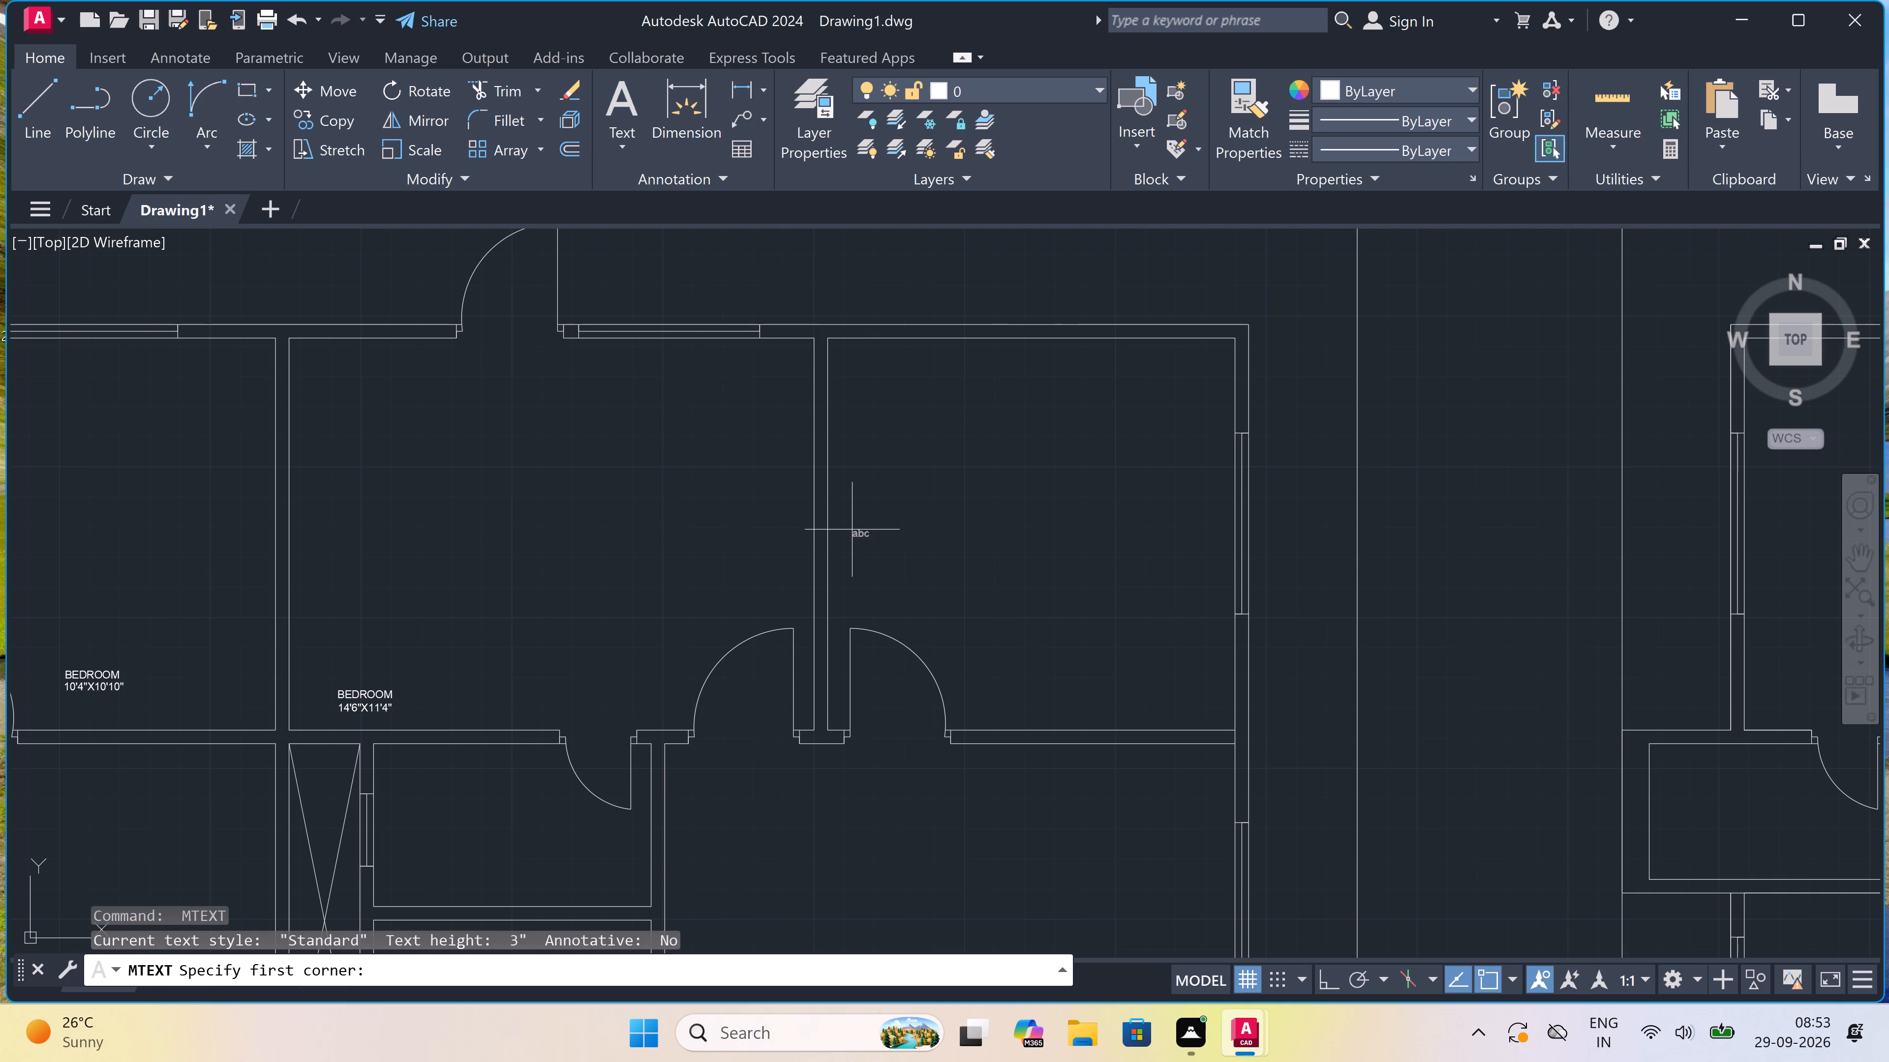
pyautogui.scroll(-1, 853, 532)
pyautogui.scroll(2, 1027, 621)
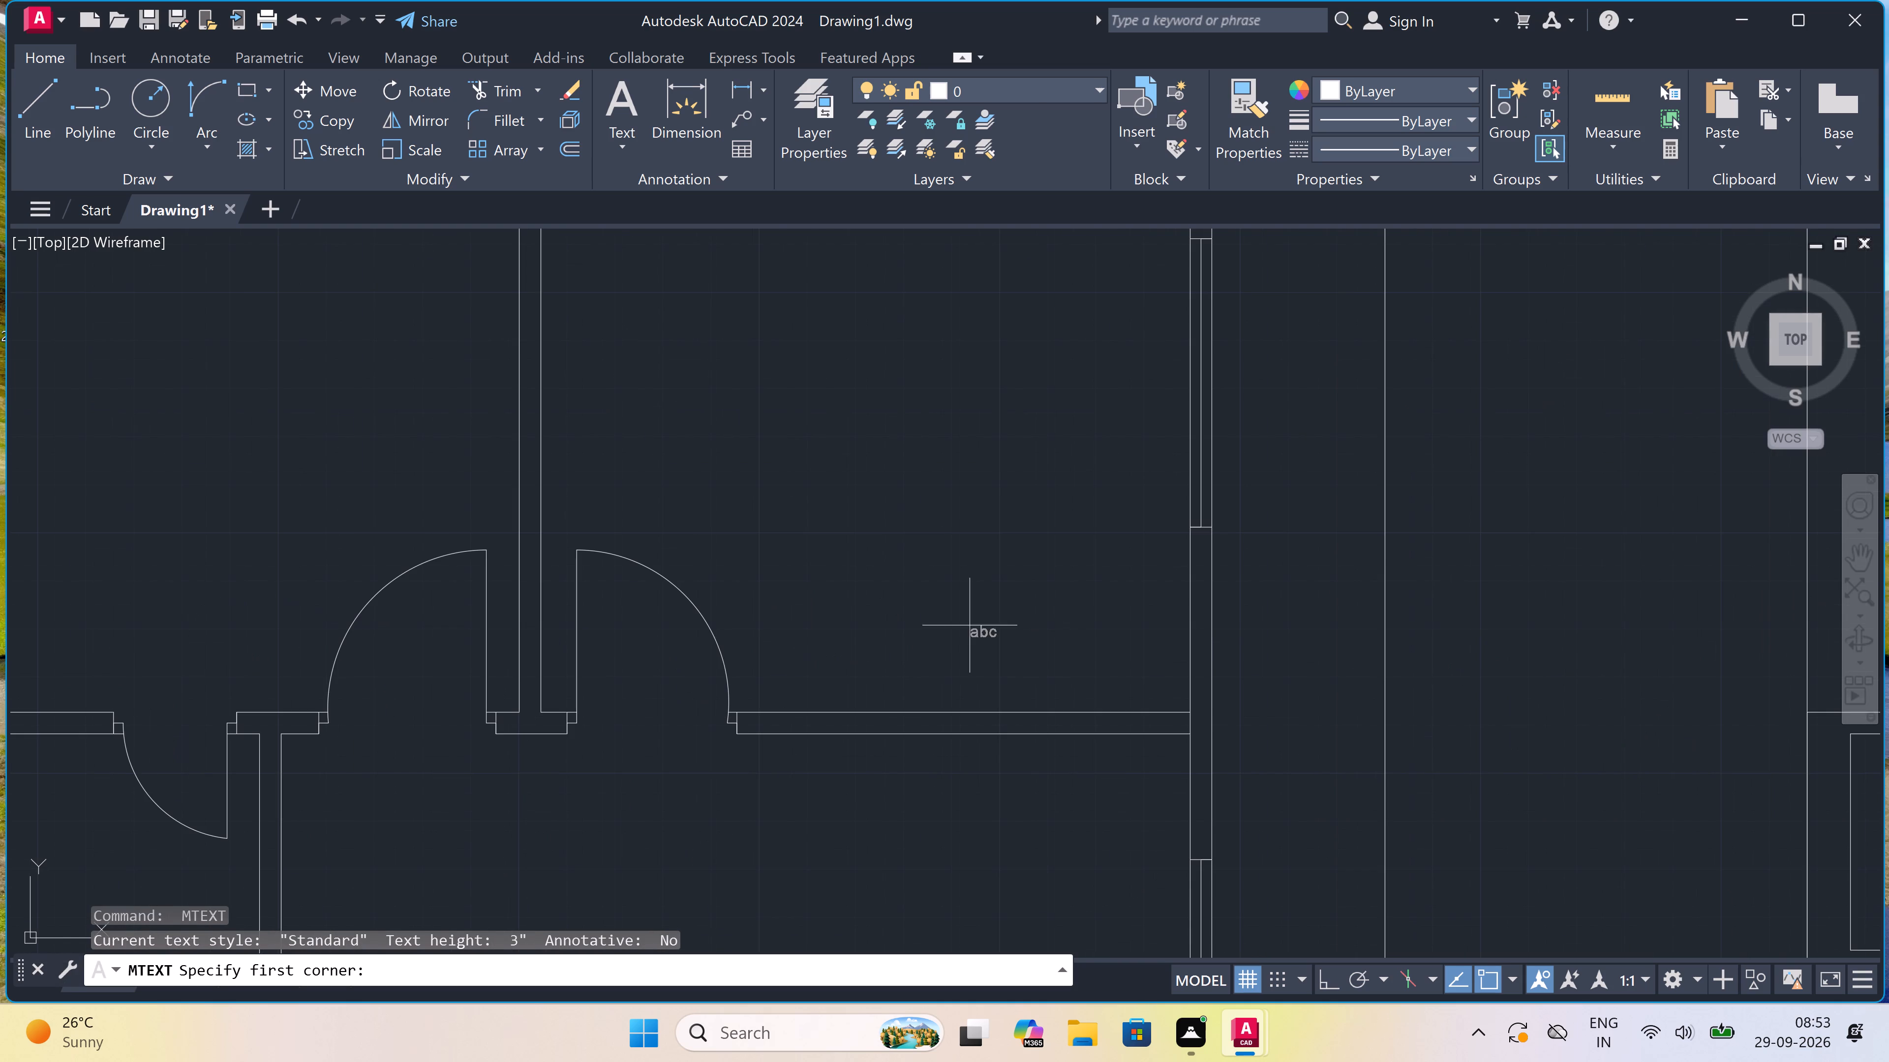
pyautogui.click(834, 620)
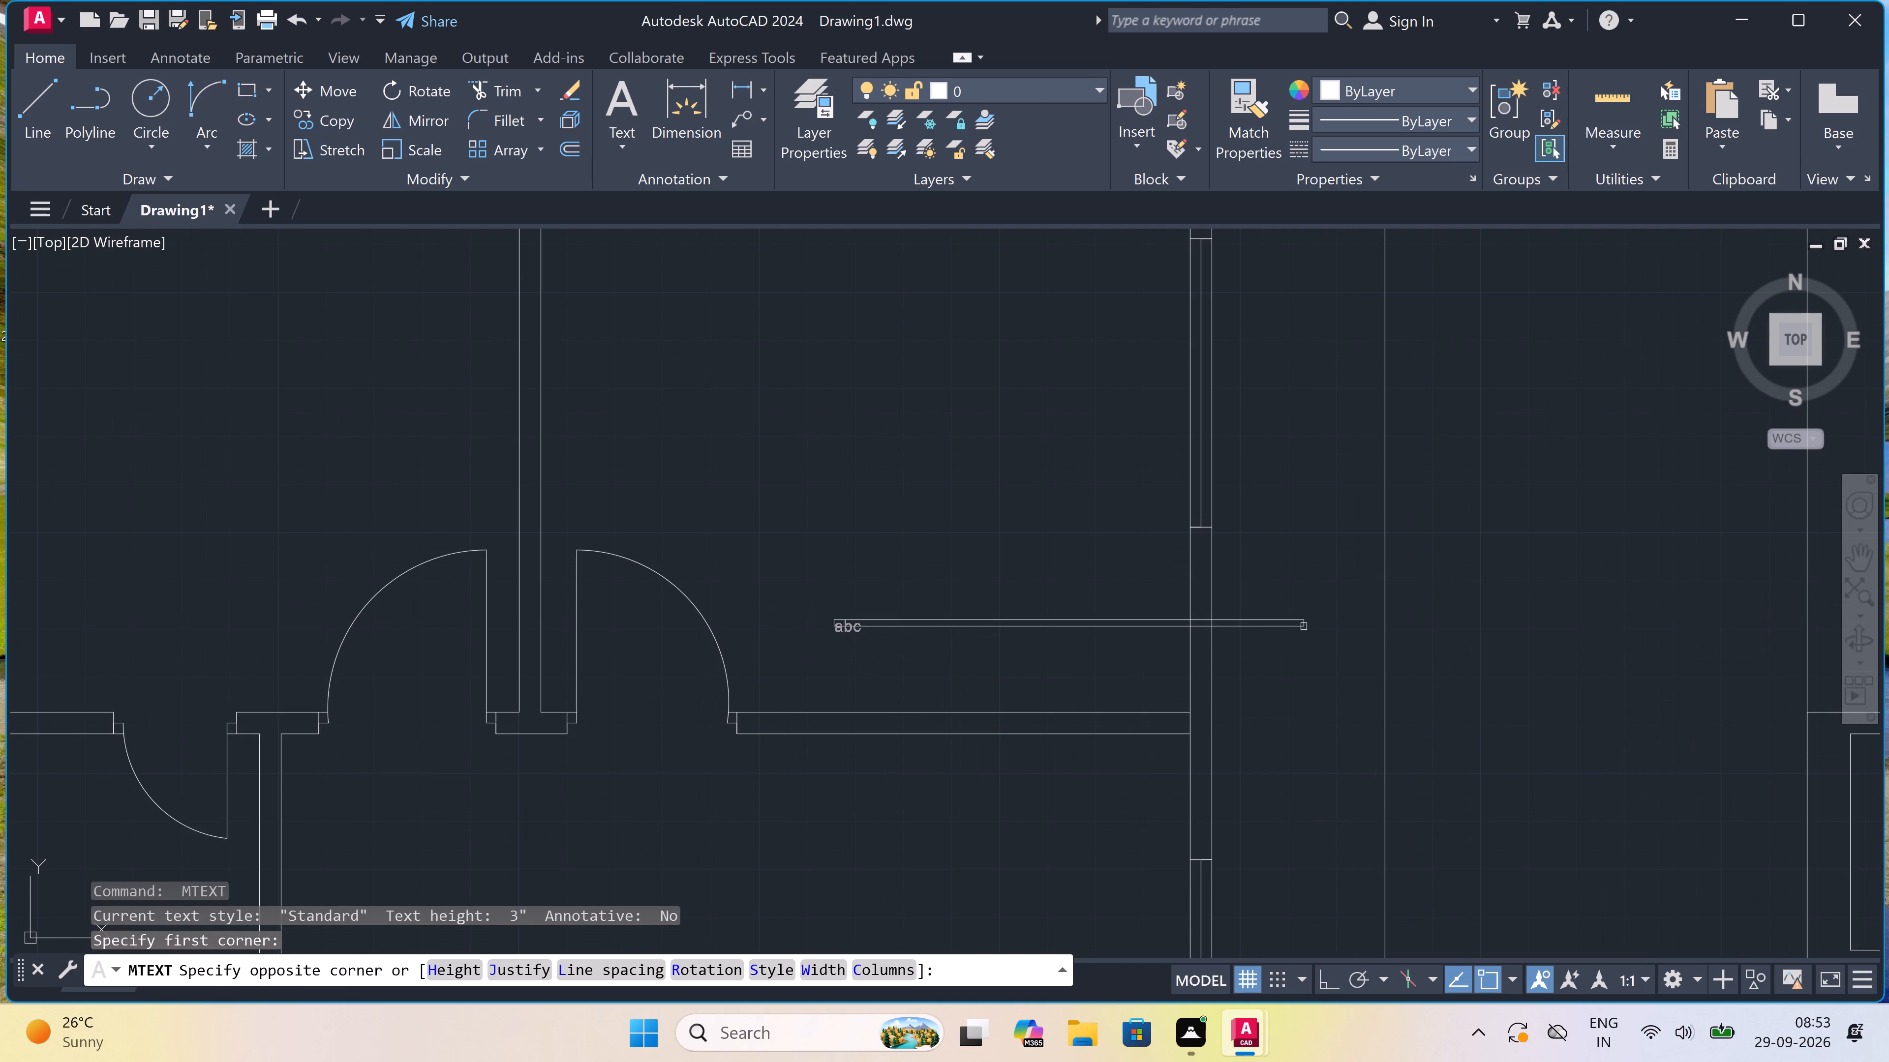
pyautogui.moveTo(1396, 637); pyautogui.dragTo(1385, 631)
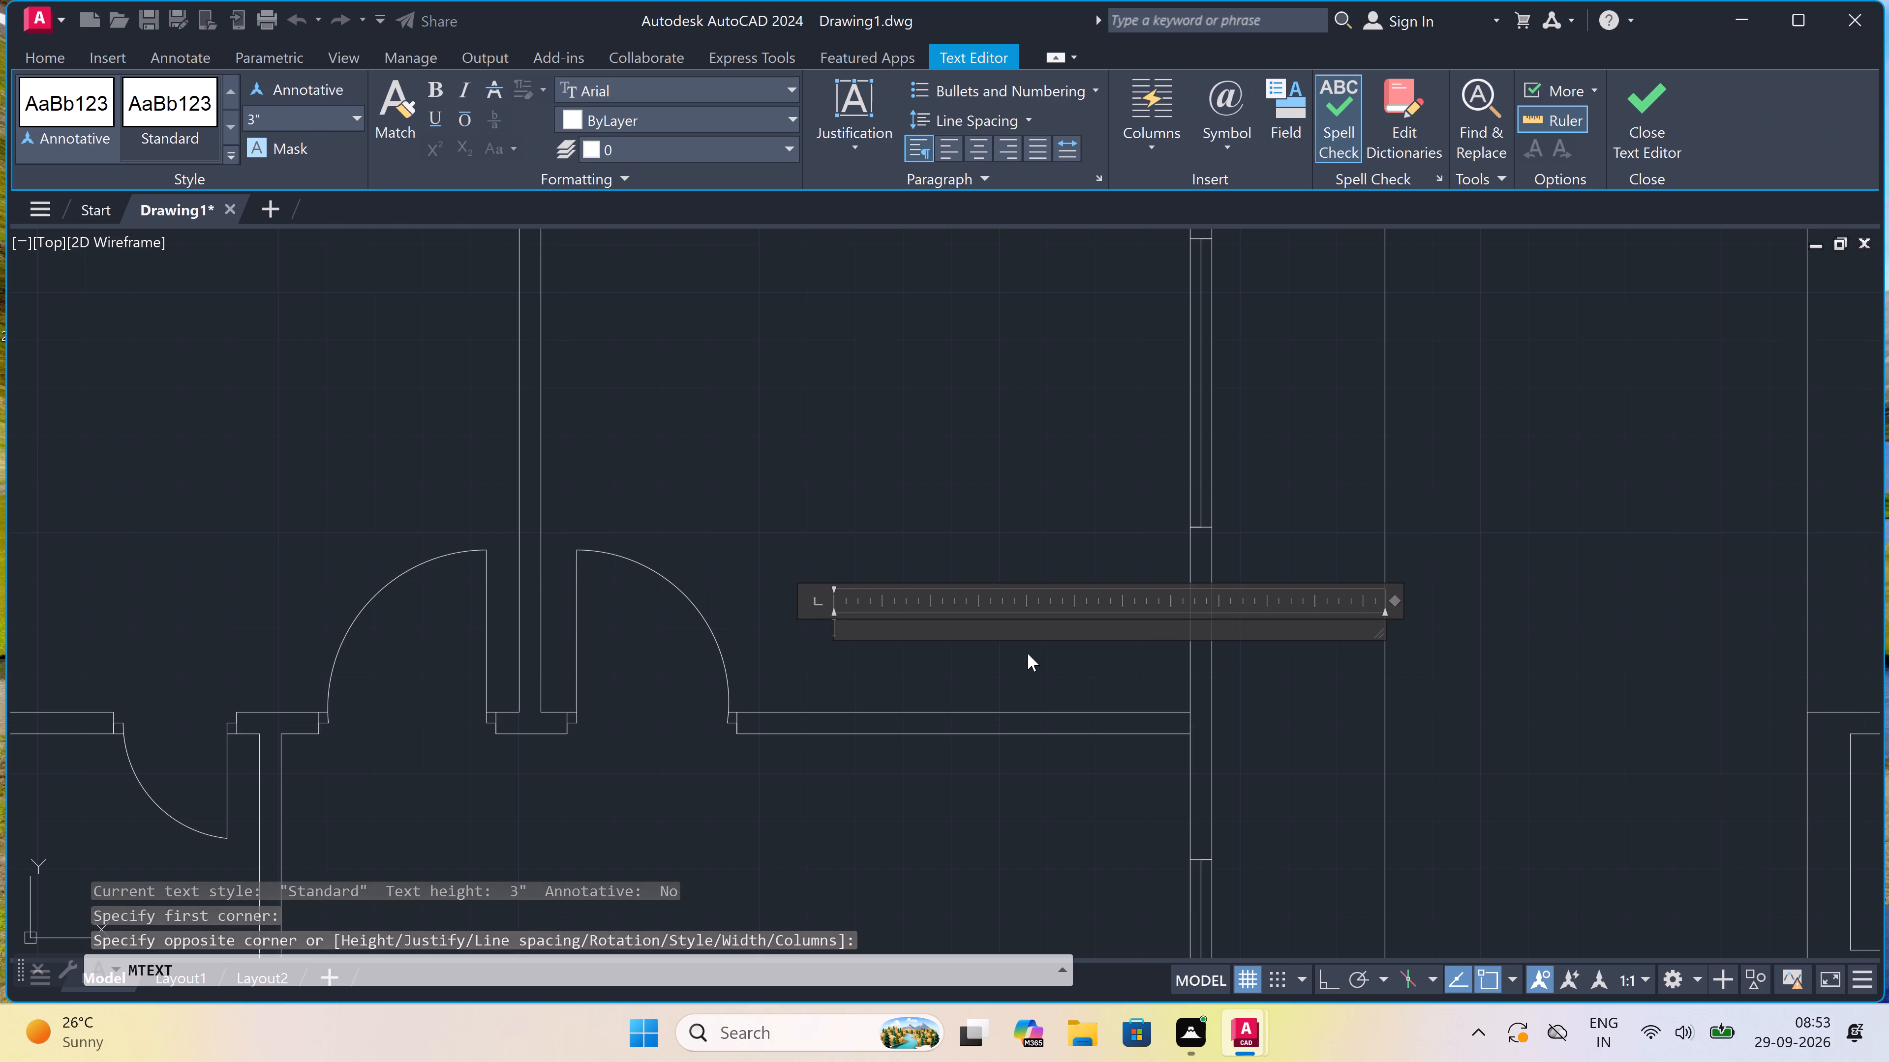
pyautogui.write('BEDROOM')
pyautogui.press('Return')
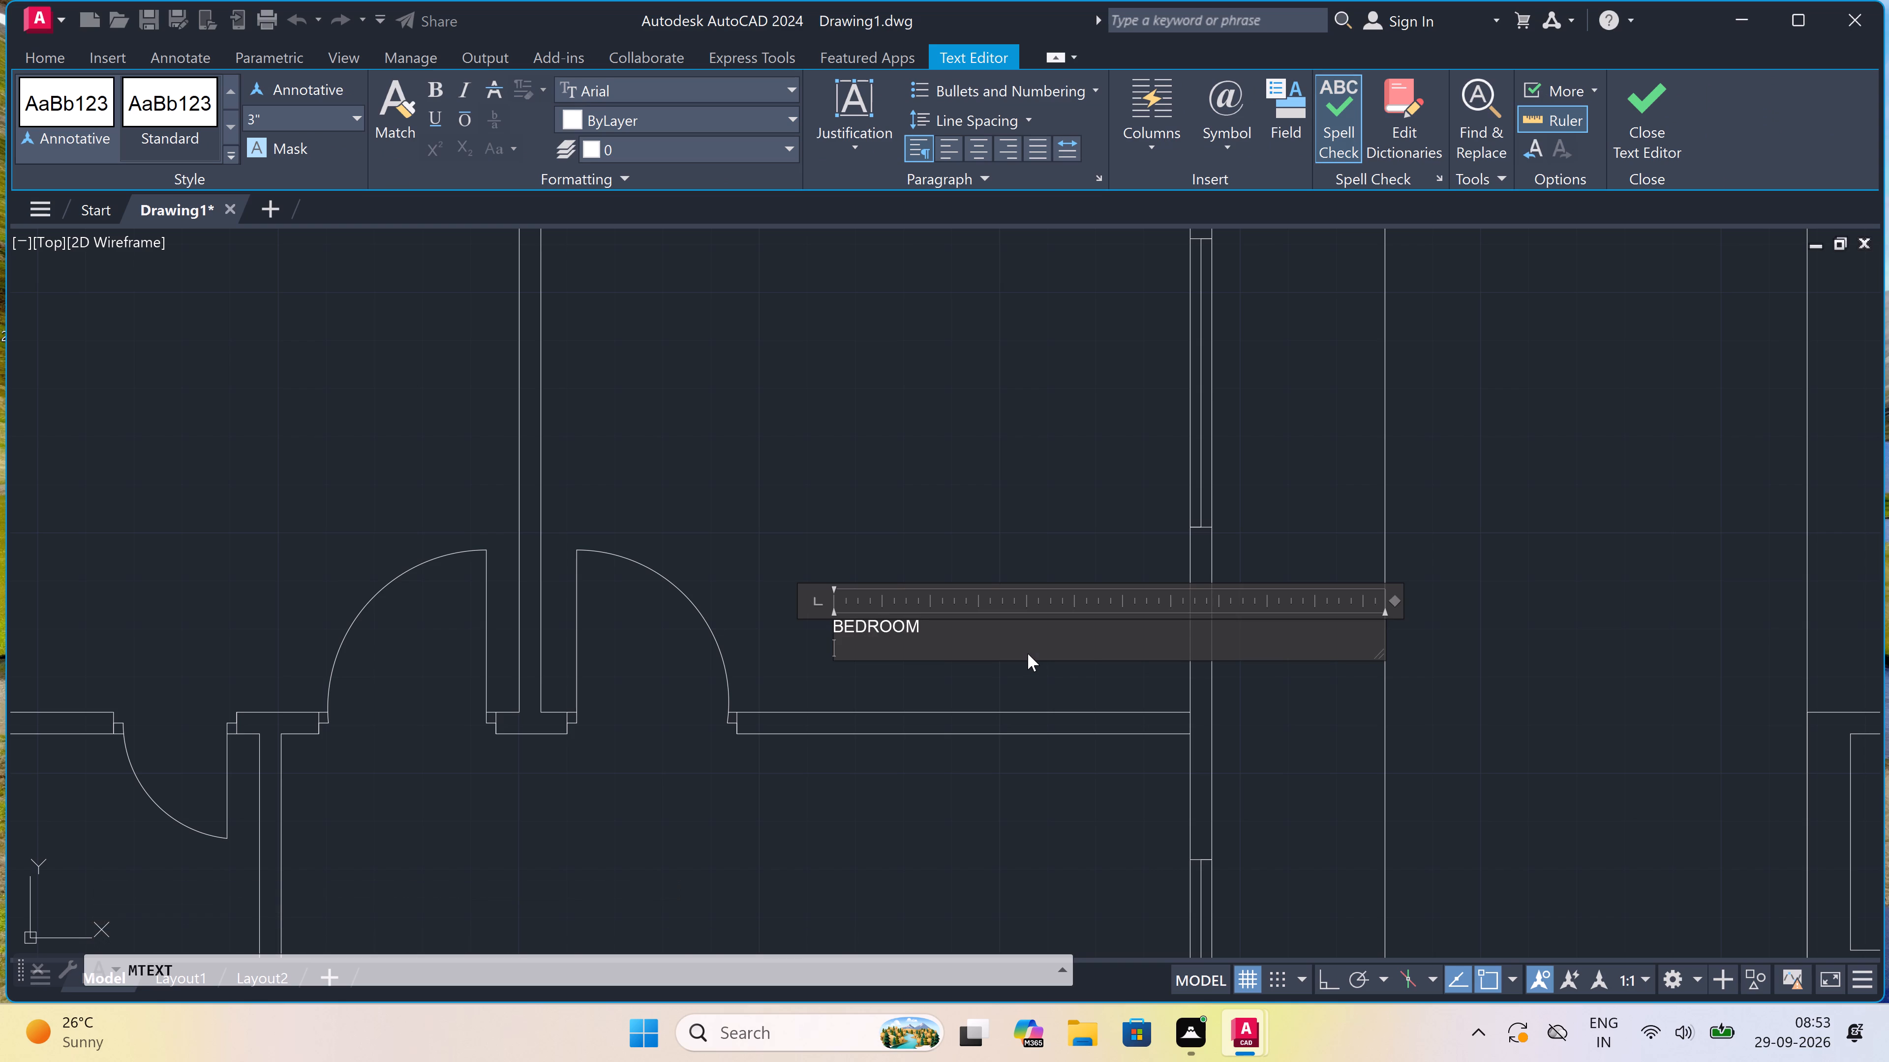
pyautogui.write('11')
pyautogui.press("'")
pyautogui.press('3')
pyautogui.hotkey('shift', '"')
pyautogui.press('x')
pyautogui.write('11')
pyautogui.press("'")
pyautogui.press('4')
pyautogui.hotkey('shift', '"')
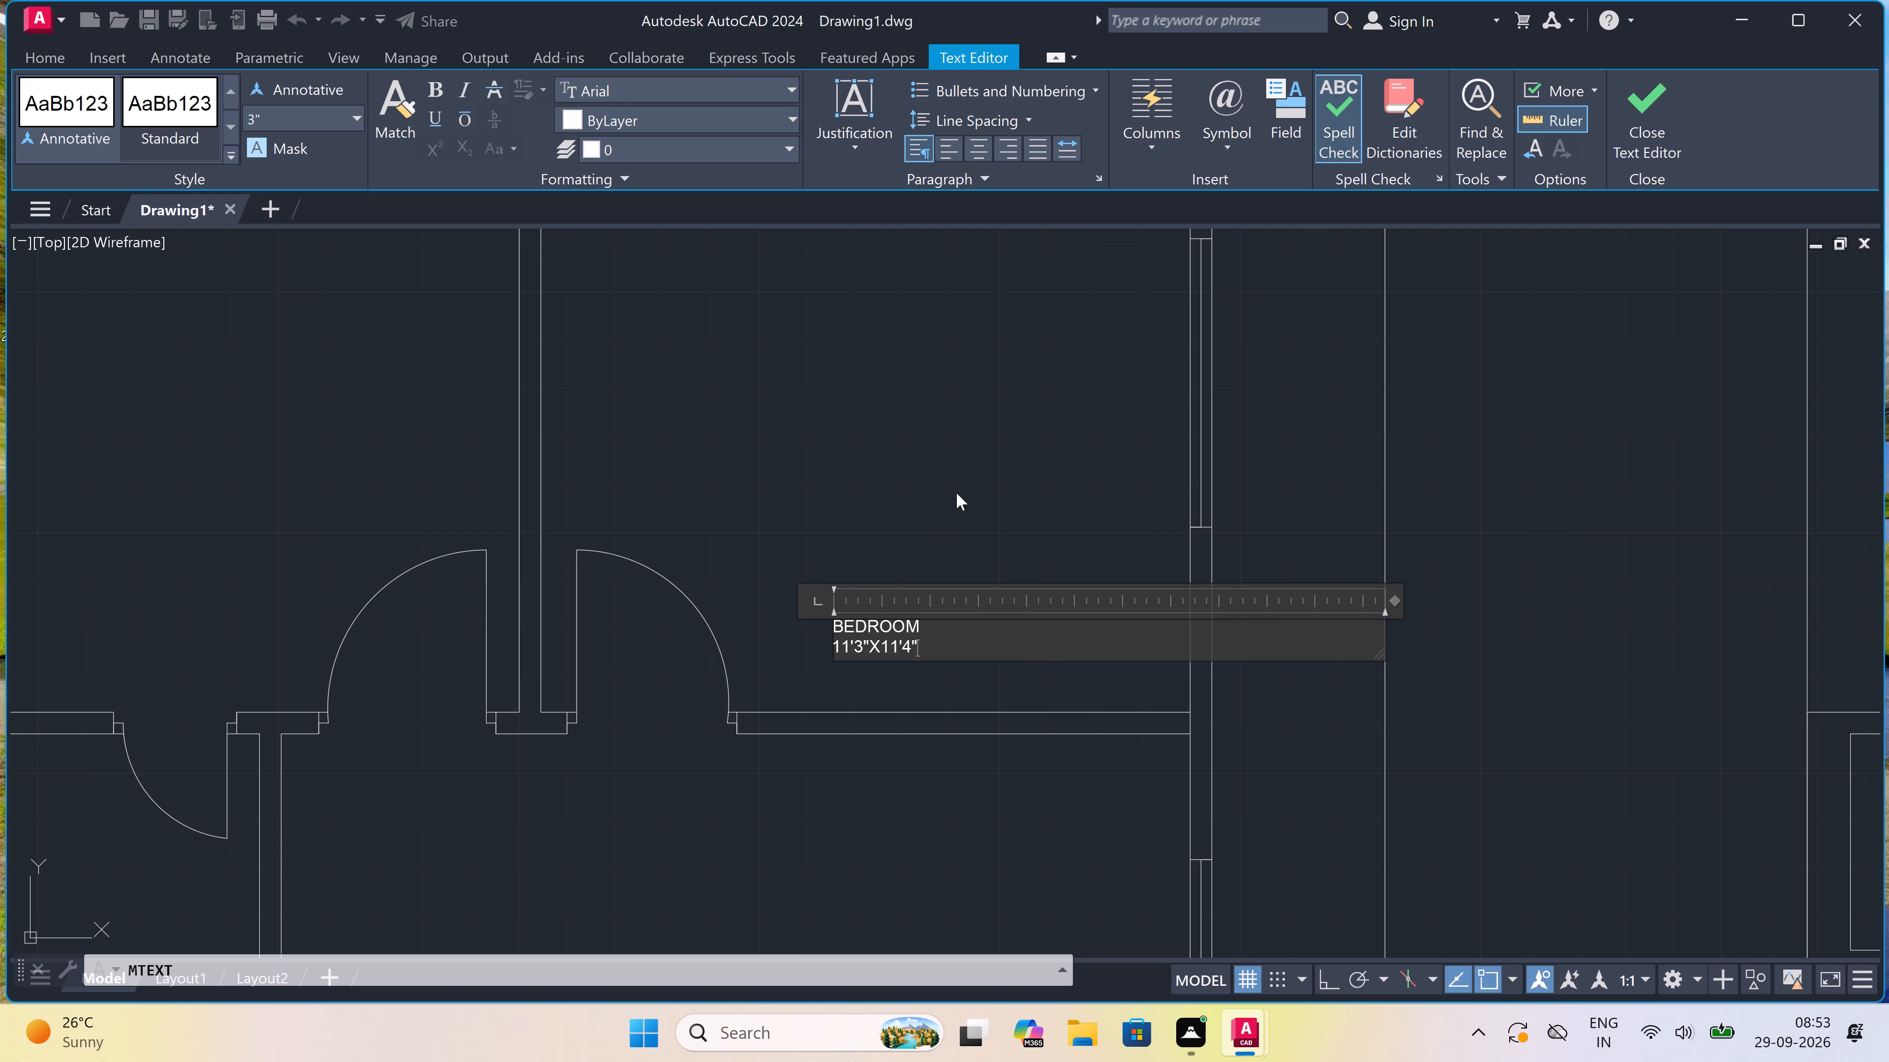
pyautogui.click(956, 493)
# Add the two-line multiline text DRAWING\DINING and 15'9"X19'0" in the open hall below the fourth bedroom.
pyautogui.scroll(-3, 956, 493)
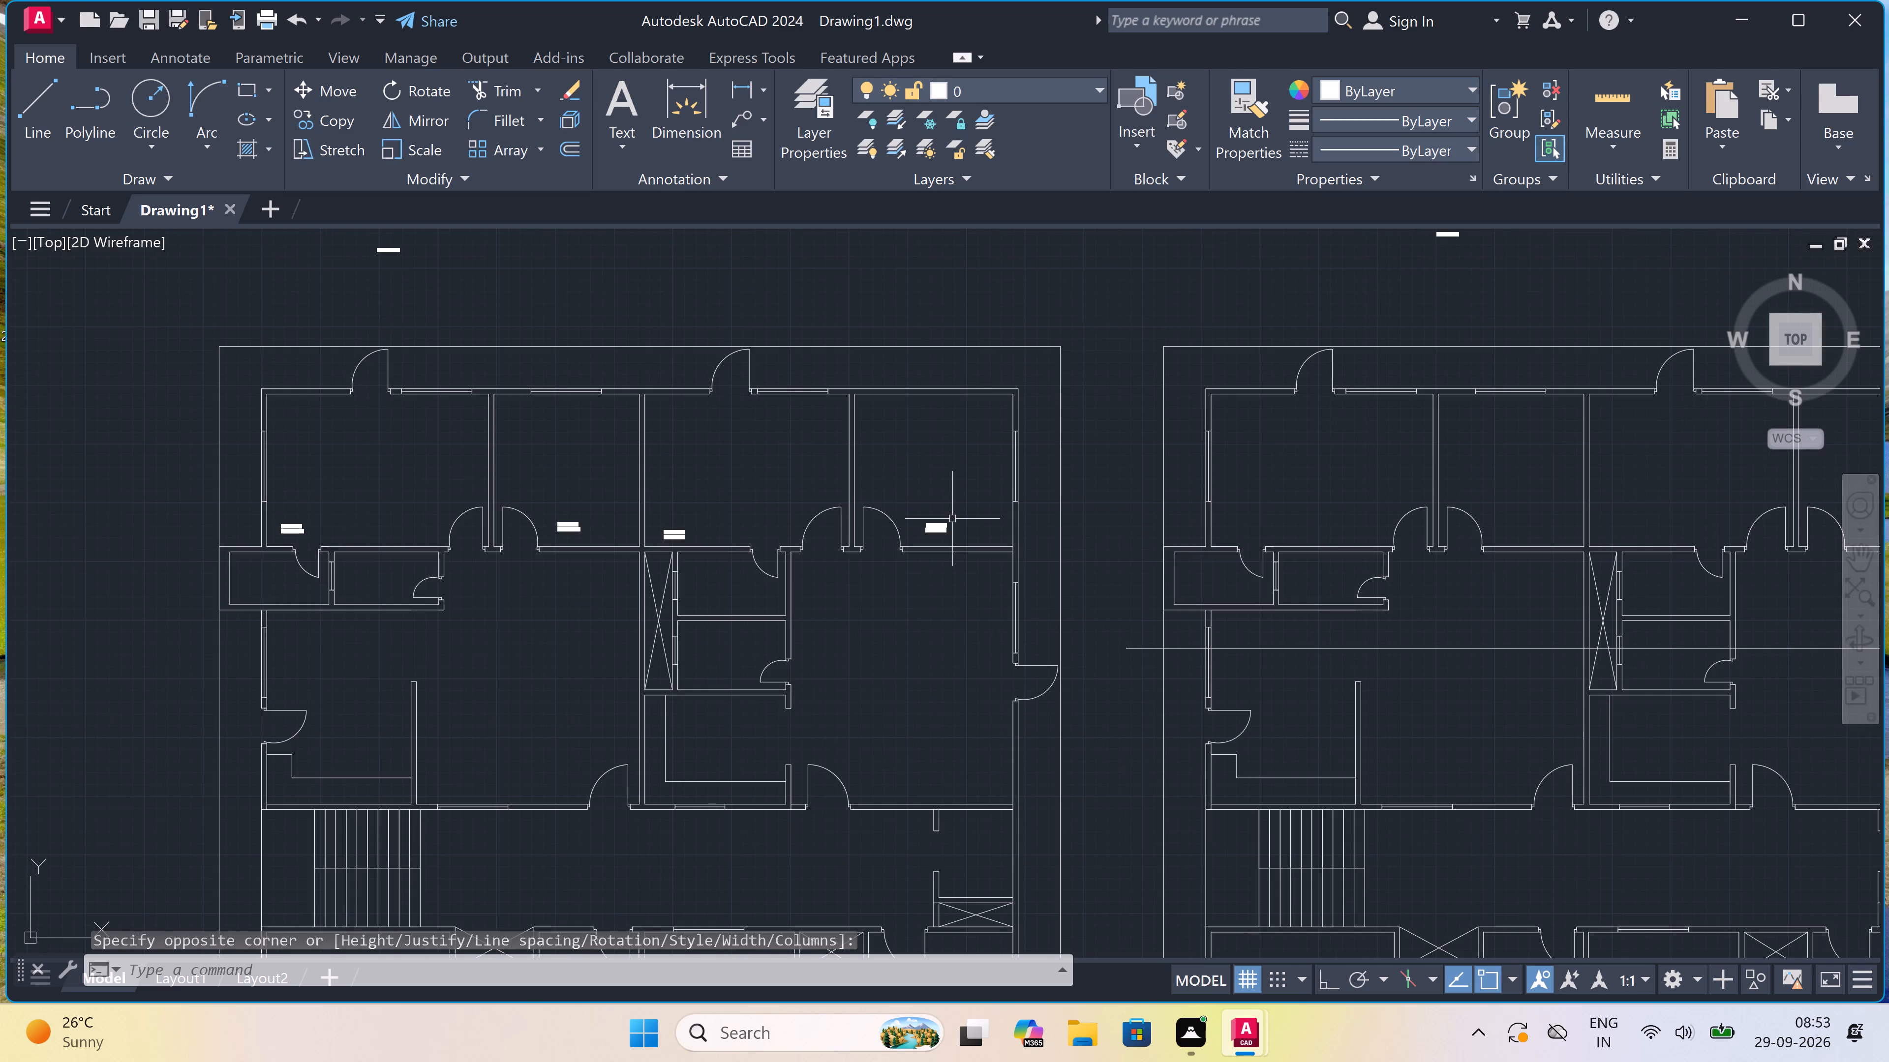
pyautogui.press('space')
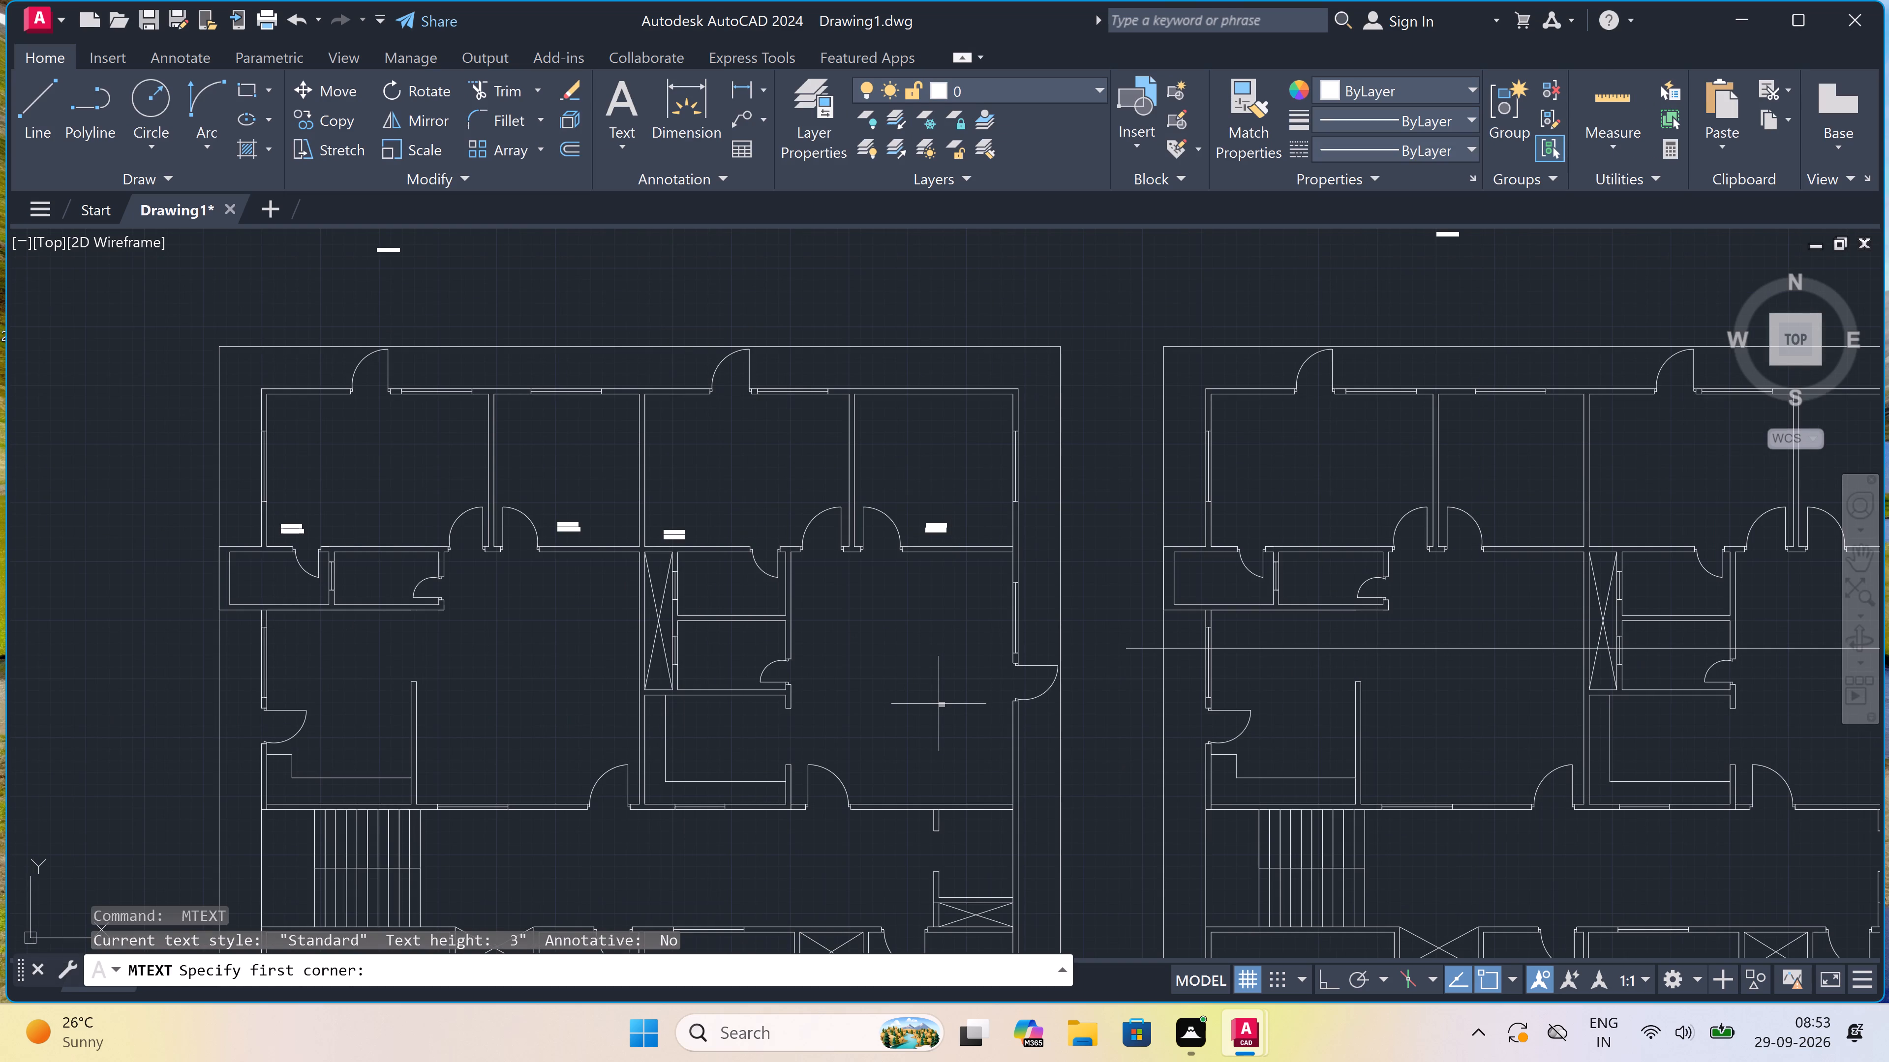
pyautogui.scroll(3, 869, 661)
pyautogui.moveTo(784, 623); pyautogui.dragTo(793, 623)
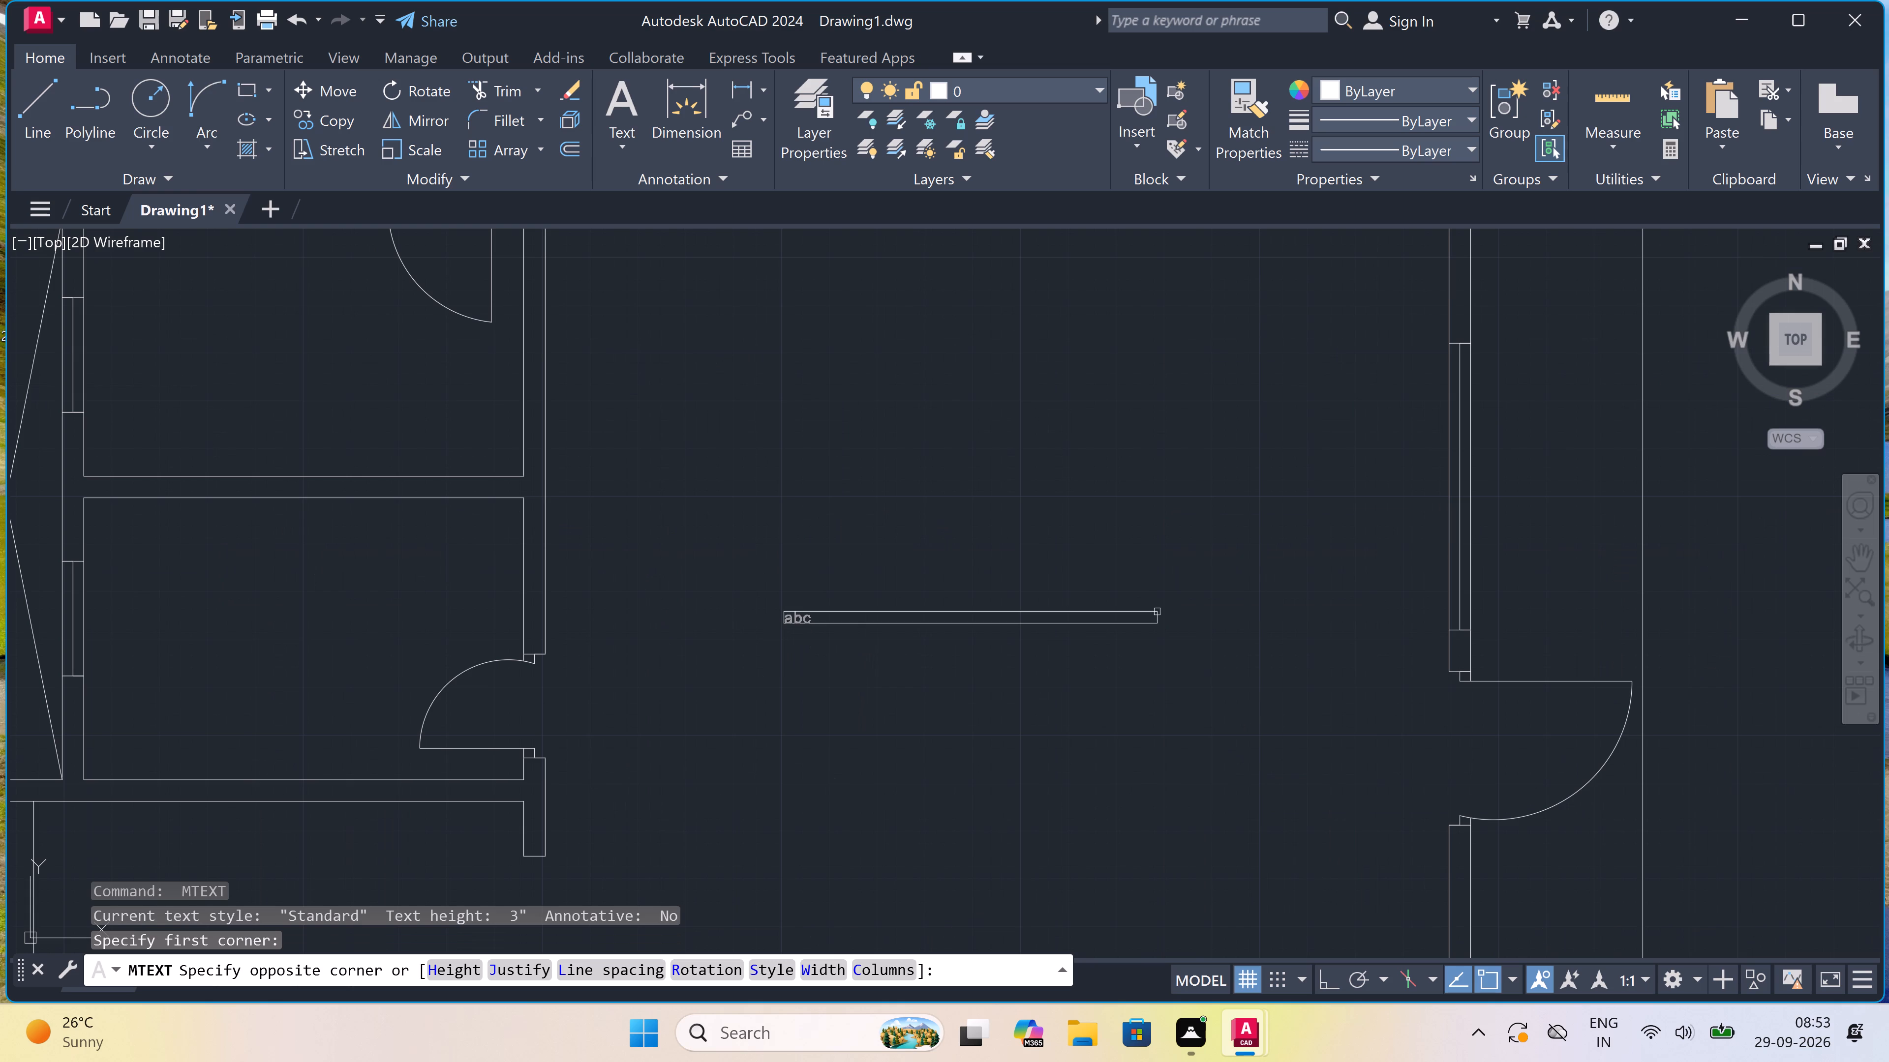
pyautogui.click(1327, 594)
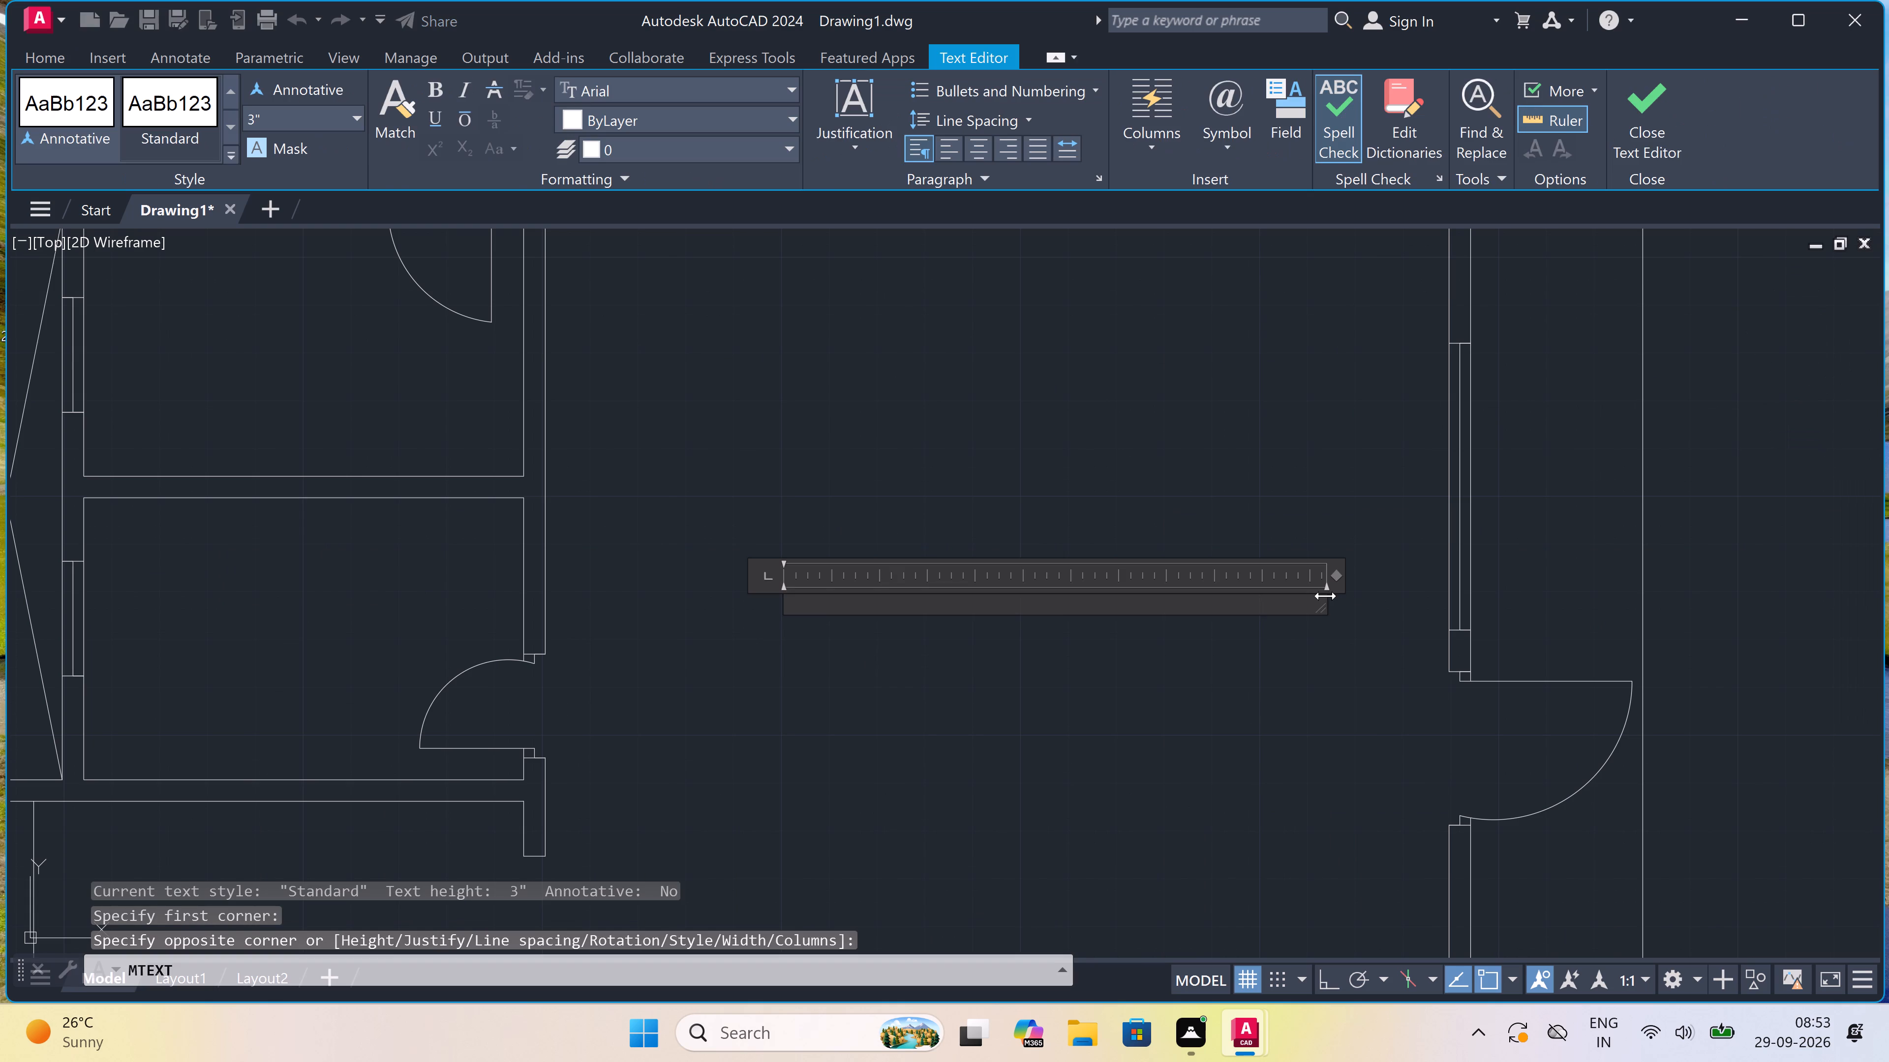
pyautogui.write('DR')
pyautogui.write('AW')
pyautogui.write('ING')
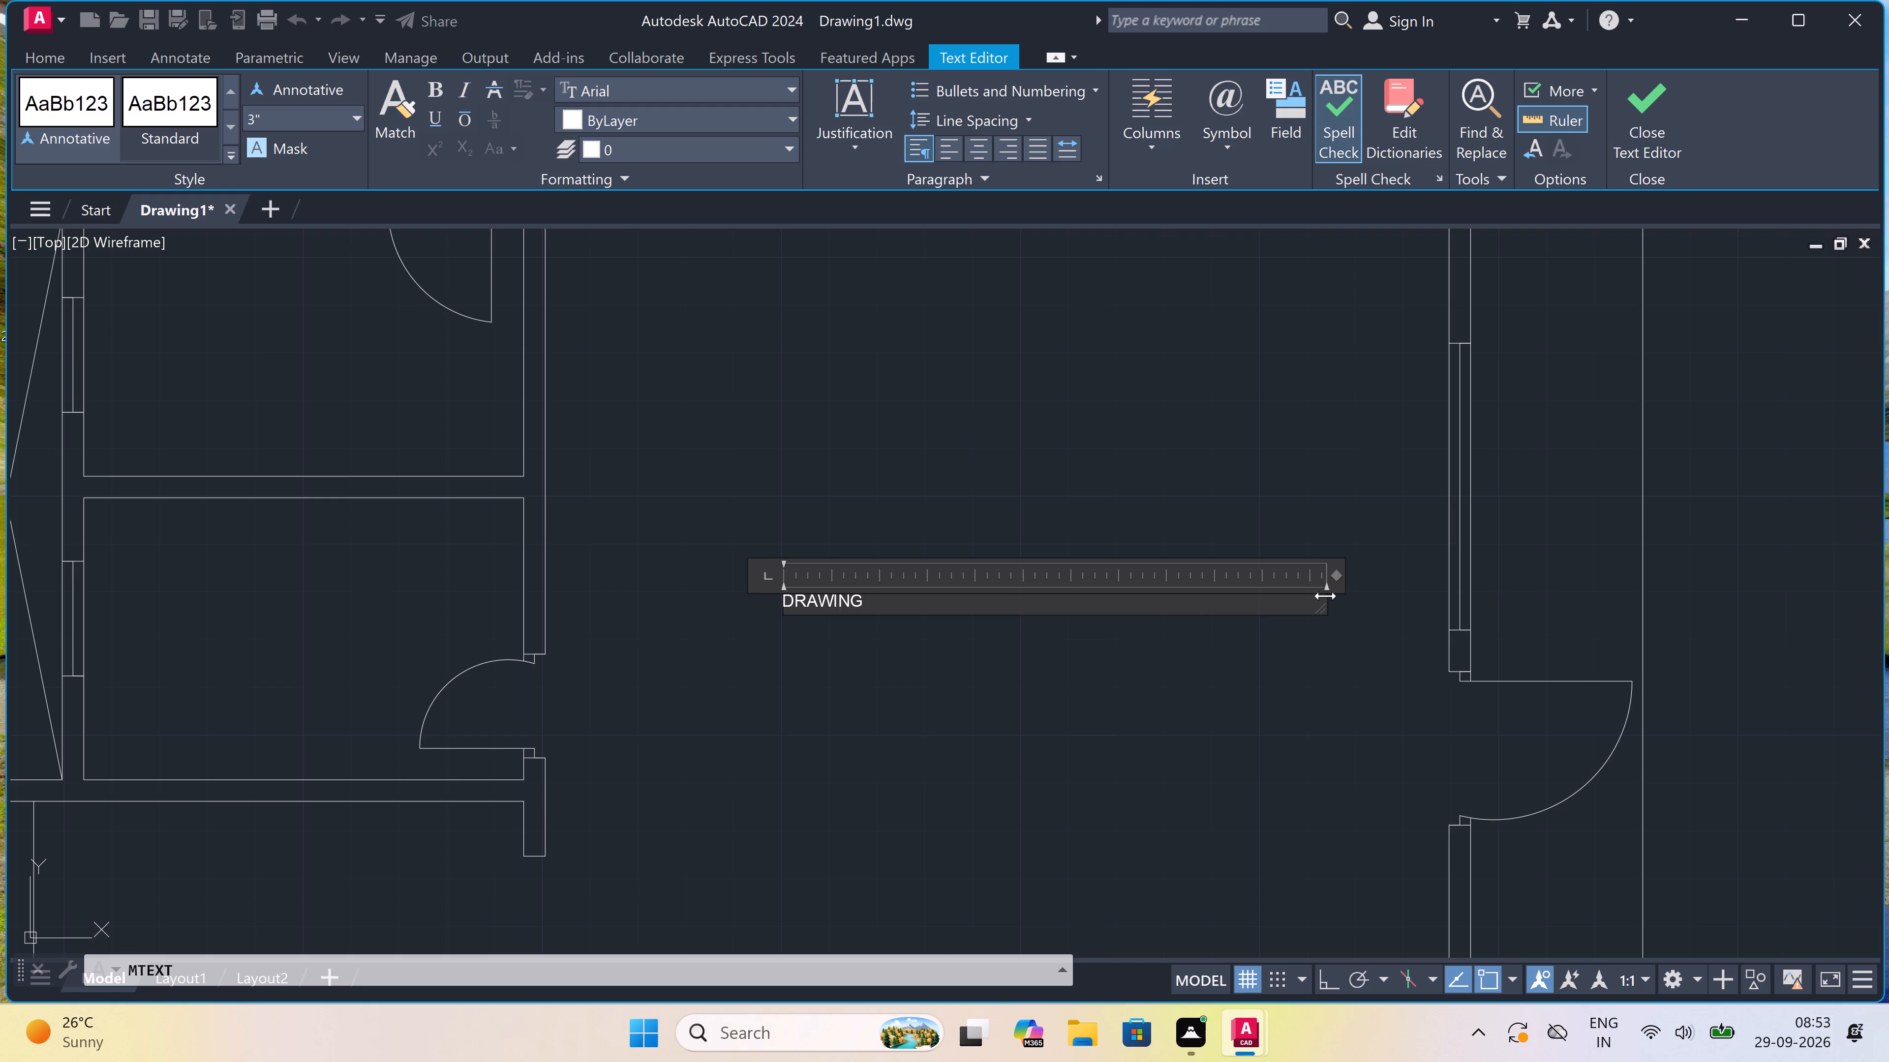
pyautogui.press('\\')
pyautogui.write('DINING')
pyautogui.press('Return')
pyautogui.press('1')
pyautogui.write('5\'9"')
pyautogui.press('x')
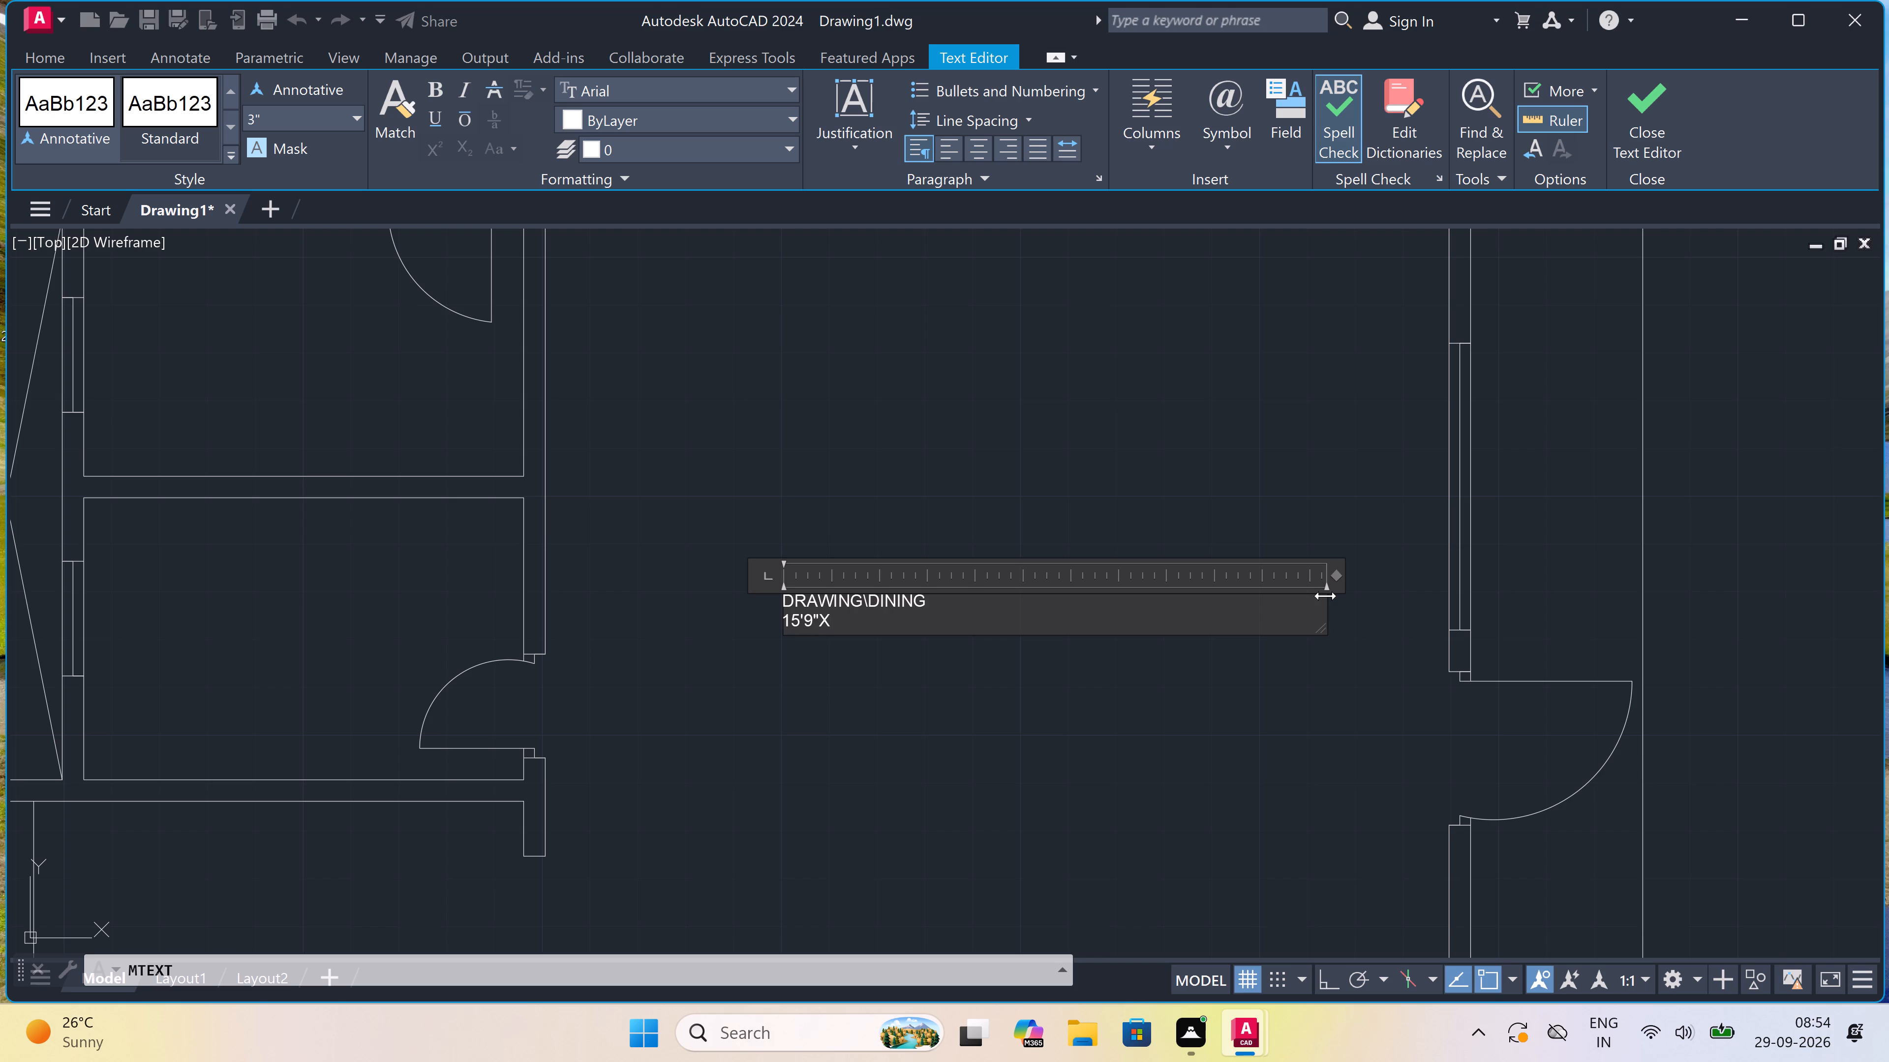
pyautogui.write('19\'0"')
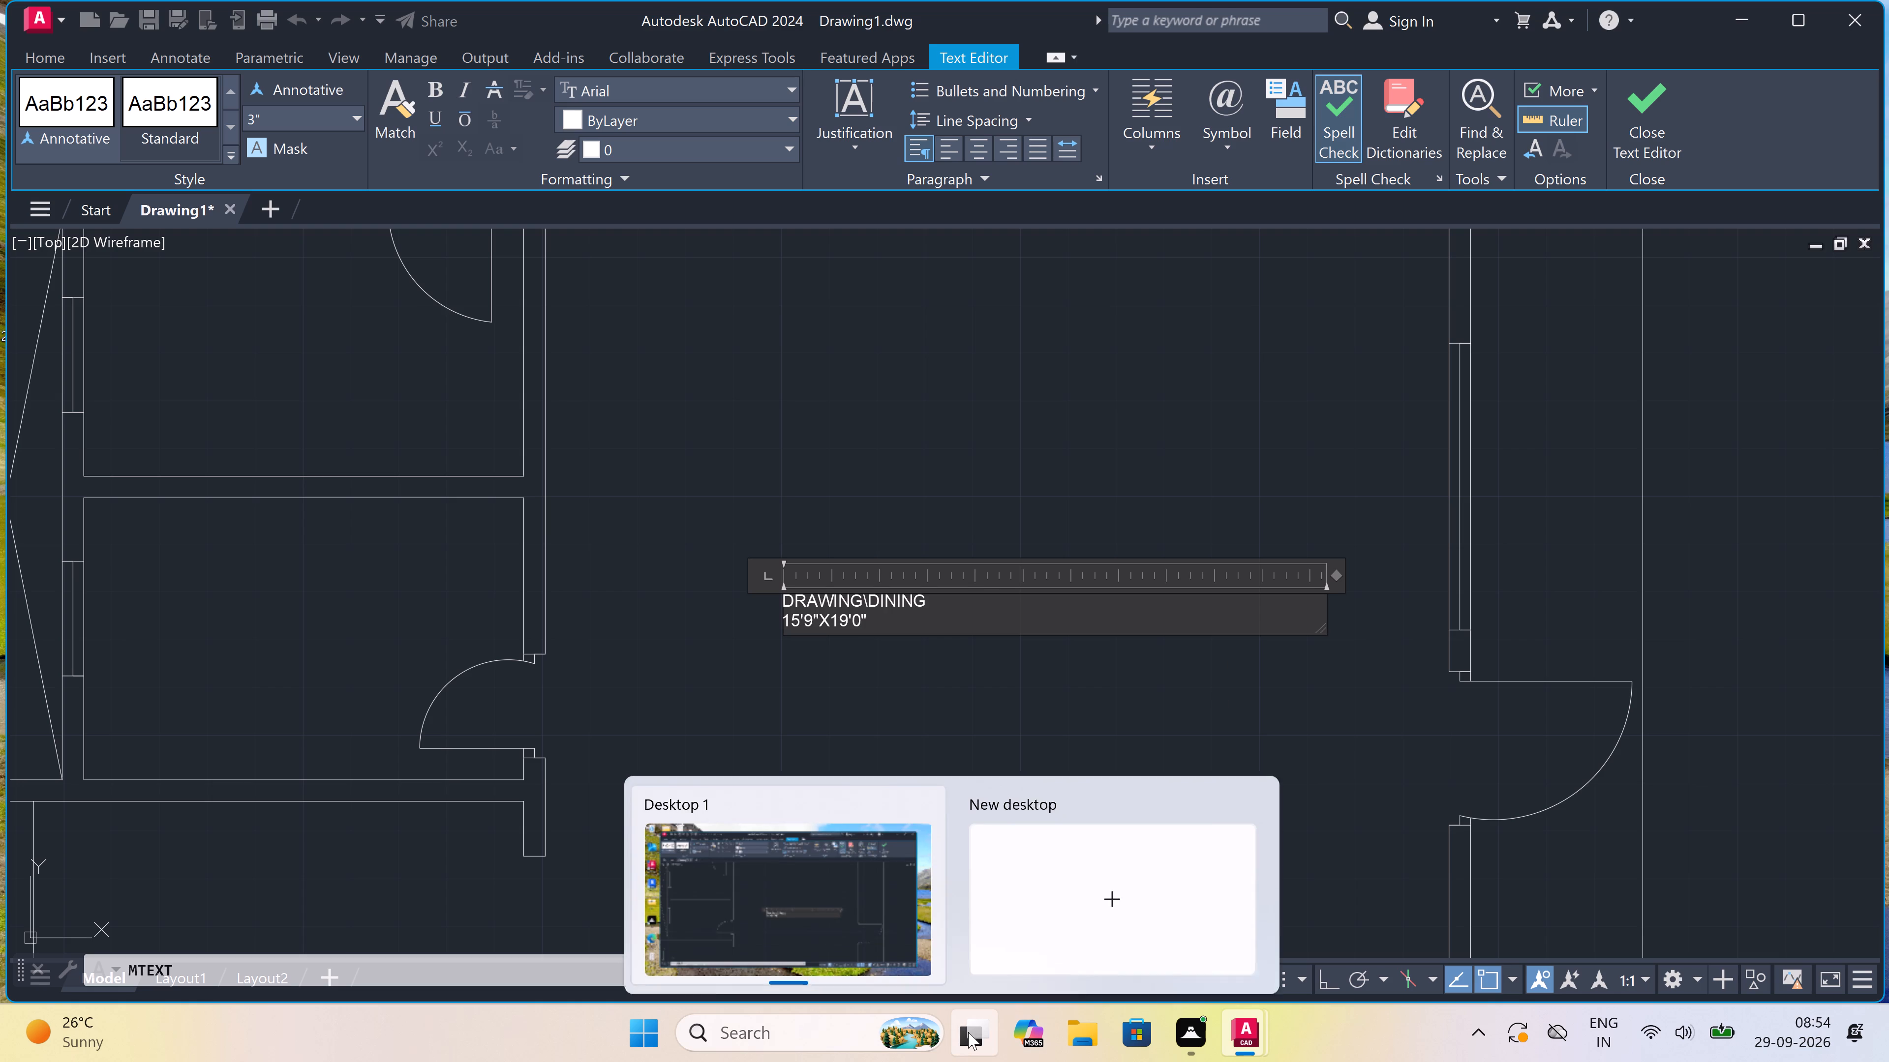
pyautogui.click(783, 506)
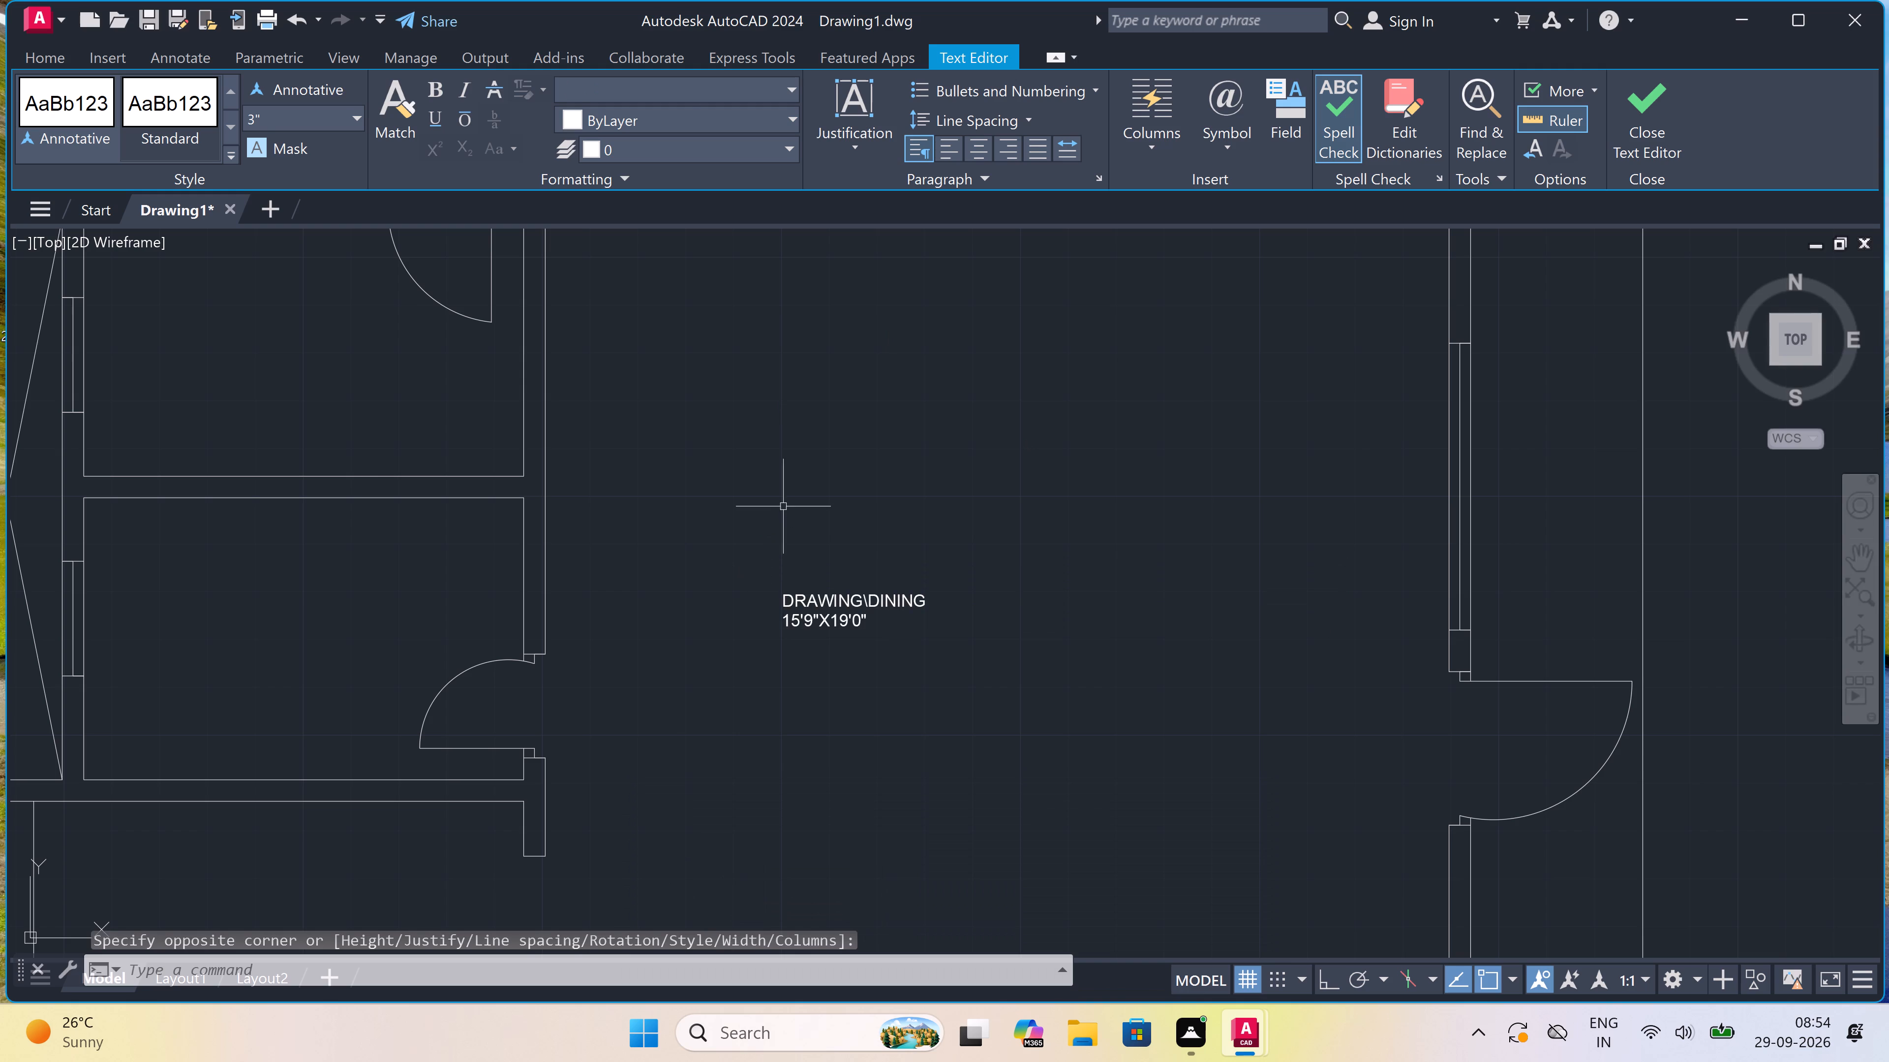
# Add the multiline text LIFT in the small shaft room at the right end of the same plan's central corridor.
pyautogui.scroll(-6, 792, 532)
pyautogui.scroll(4, 774, 618)
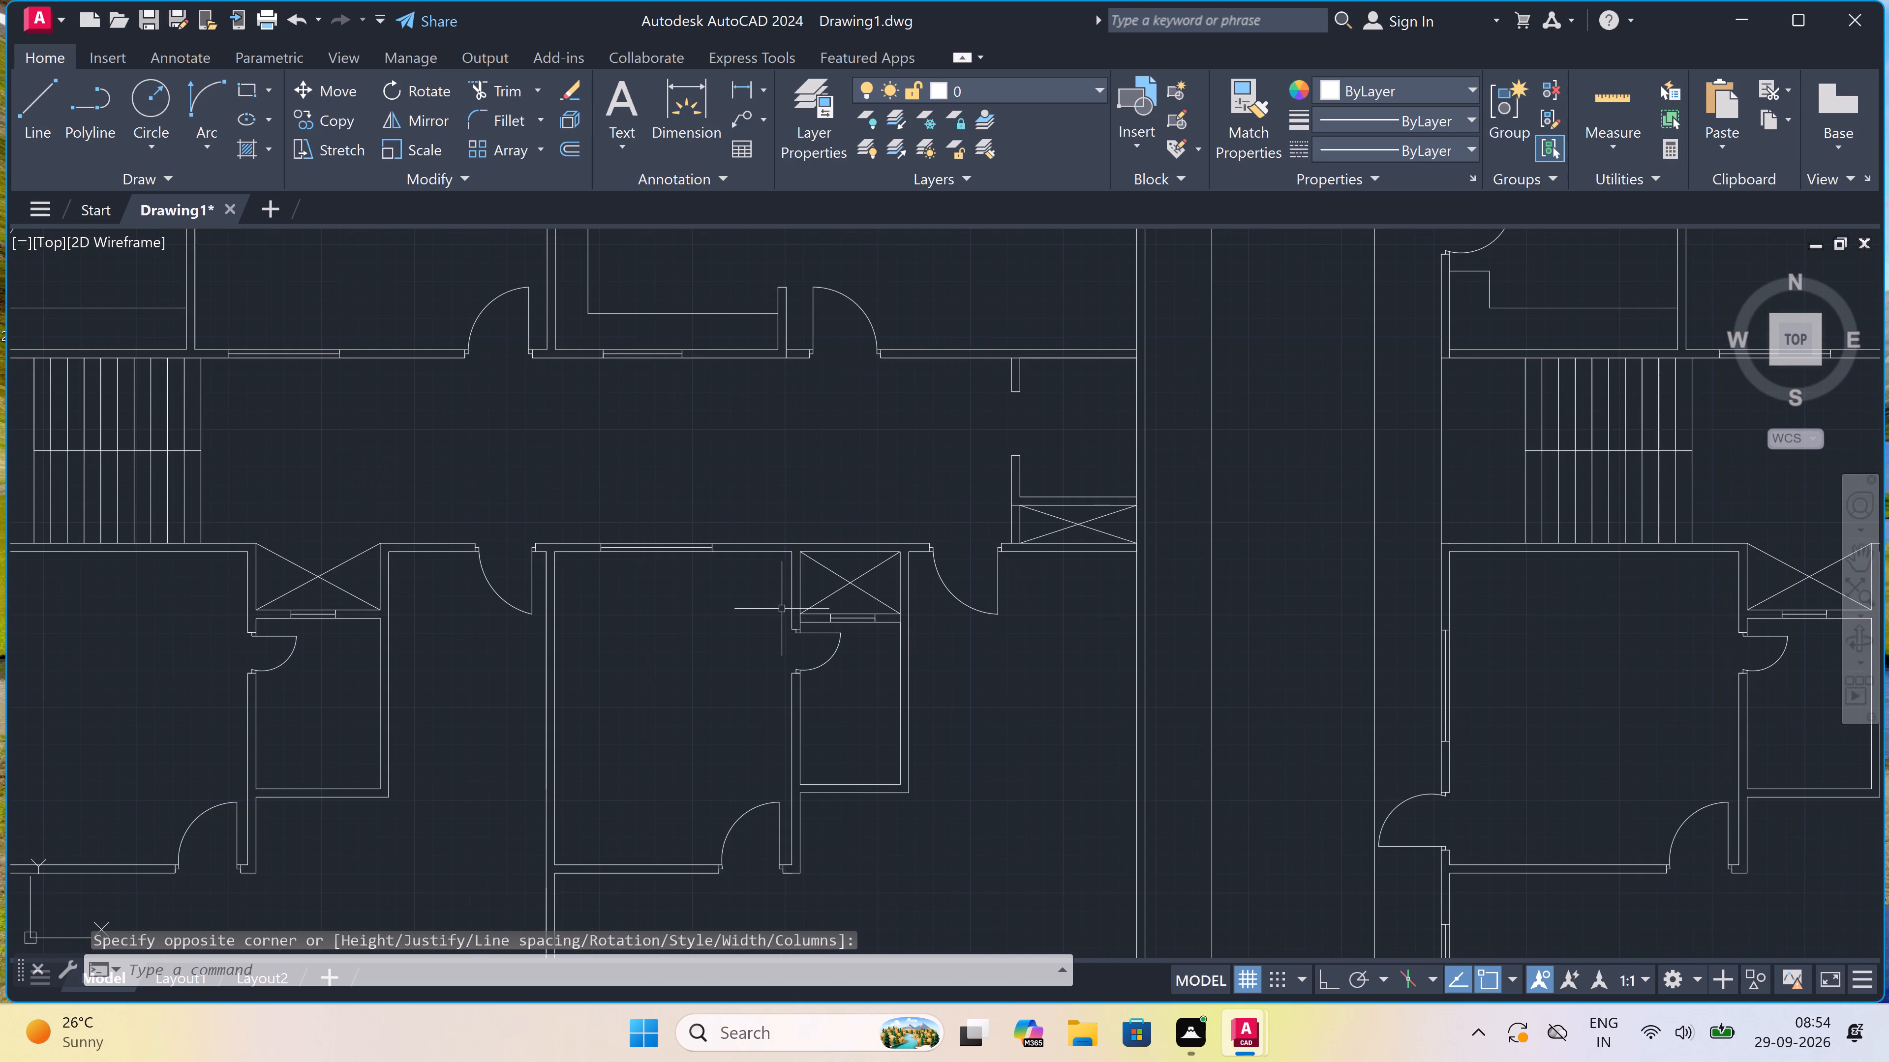
pyautogui.scroll(-1, 805, 533)
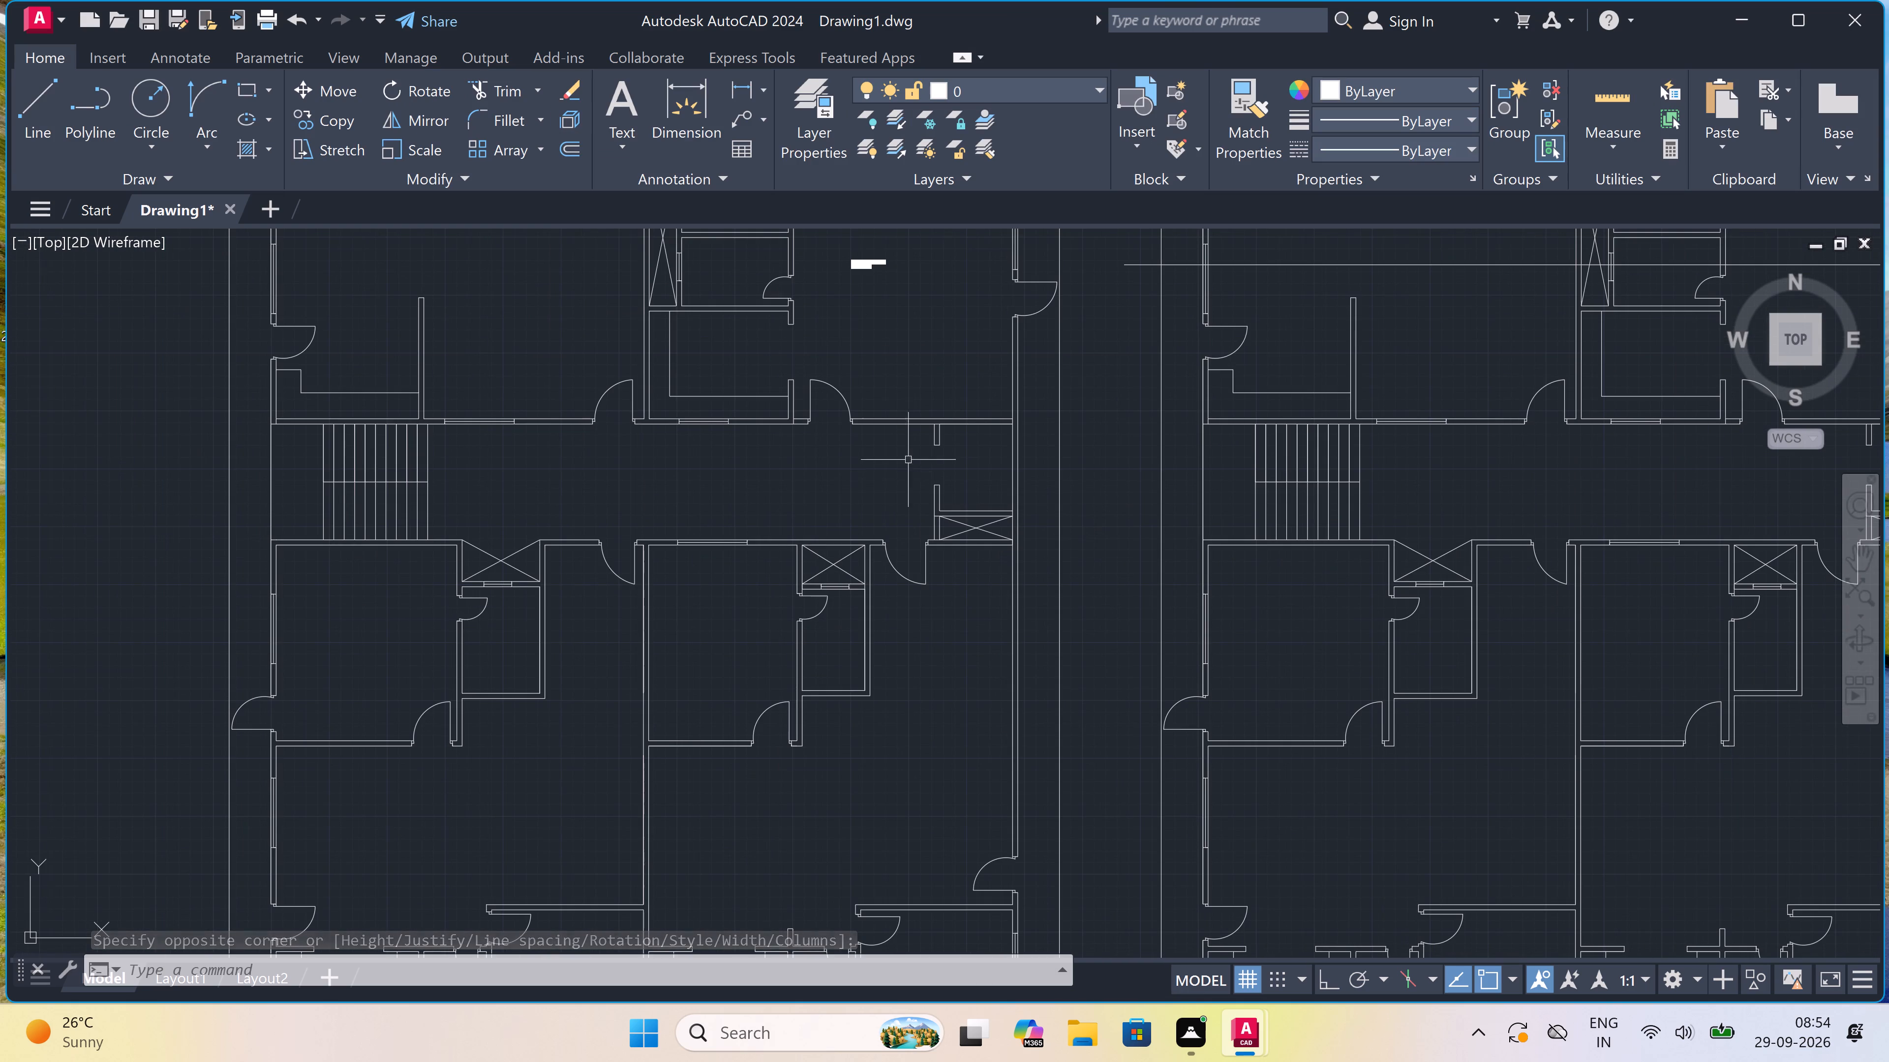
pyautogui.scroll(1, 1060, 435)
pyautogui.scroll(3, 951, 446)
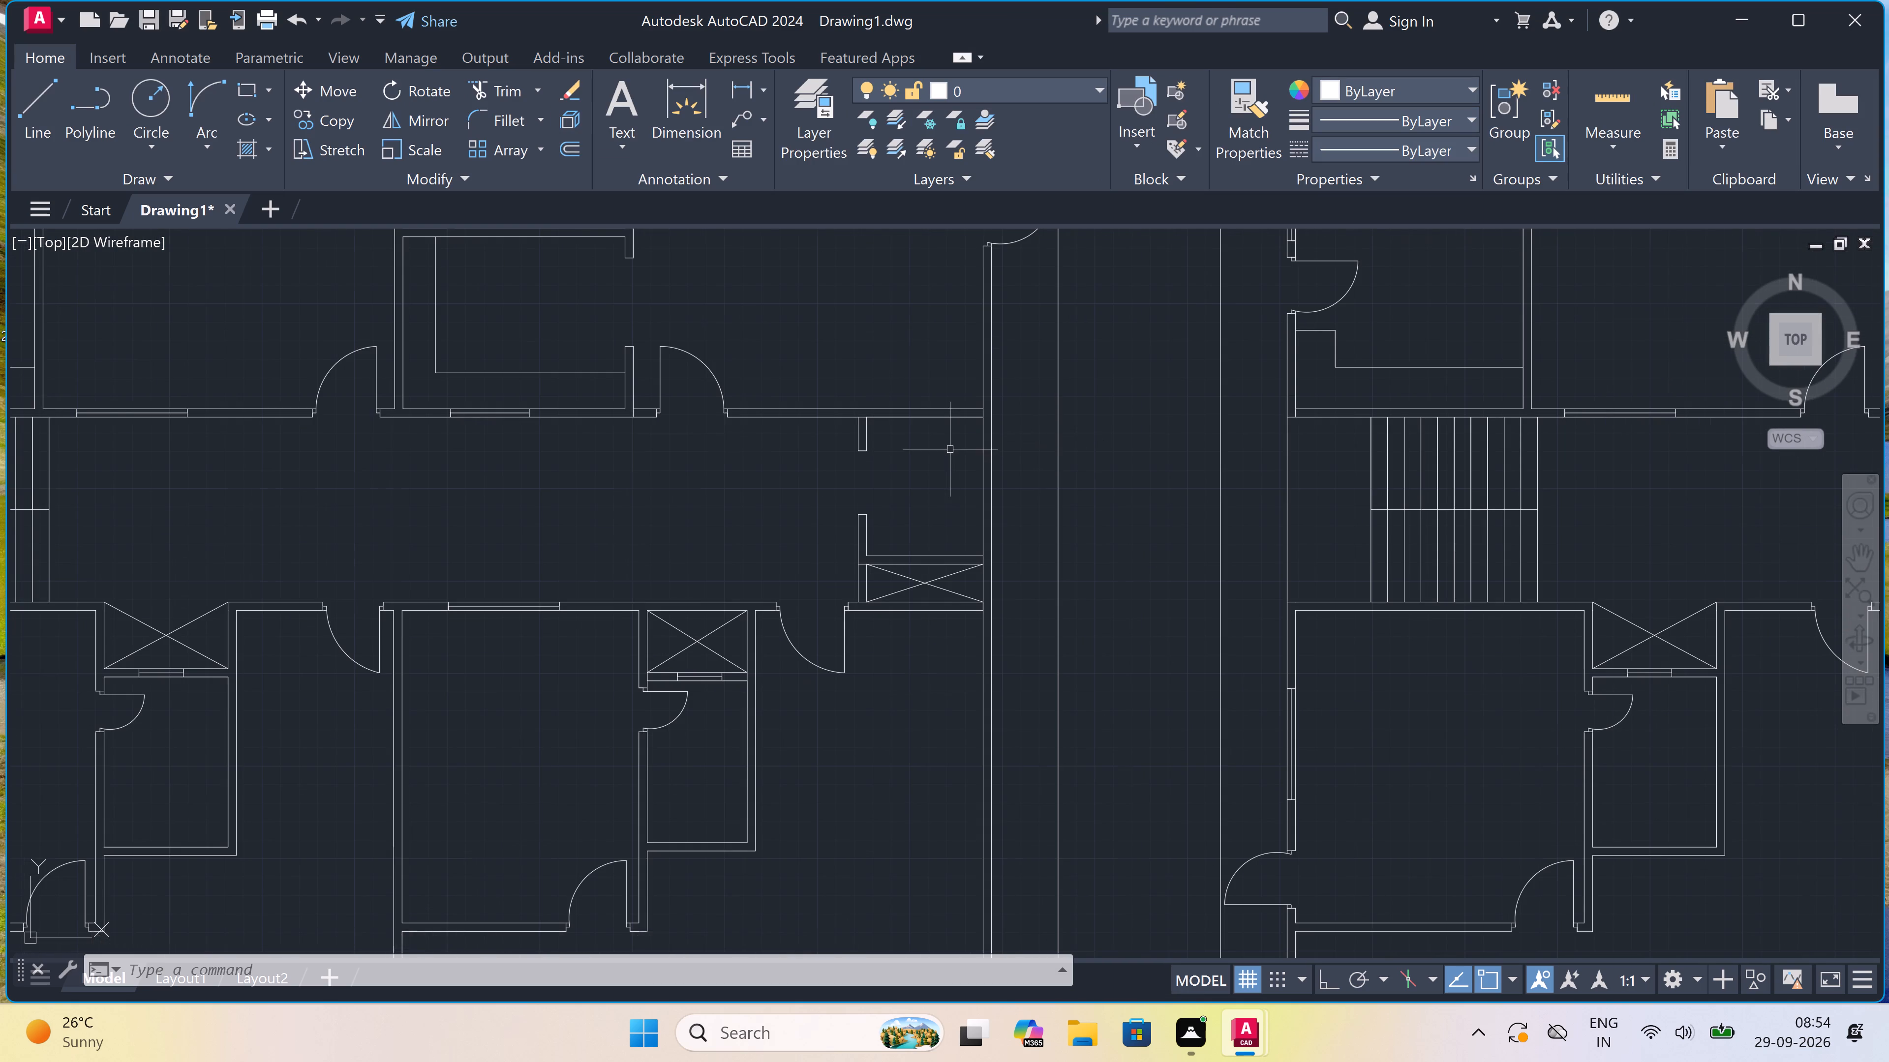
pyautogui.press('space')
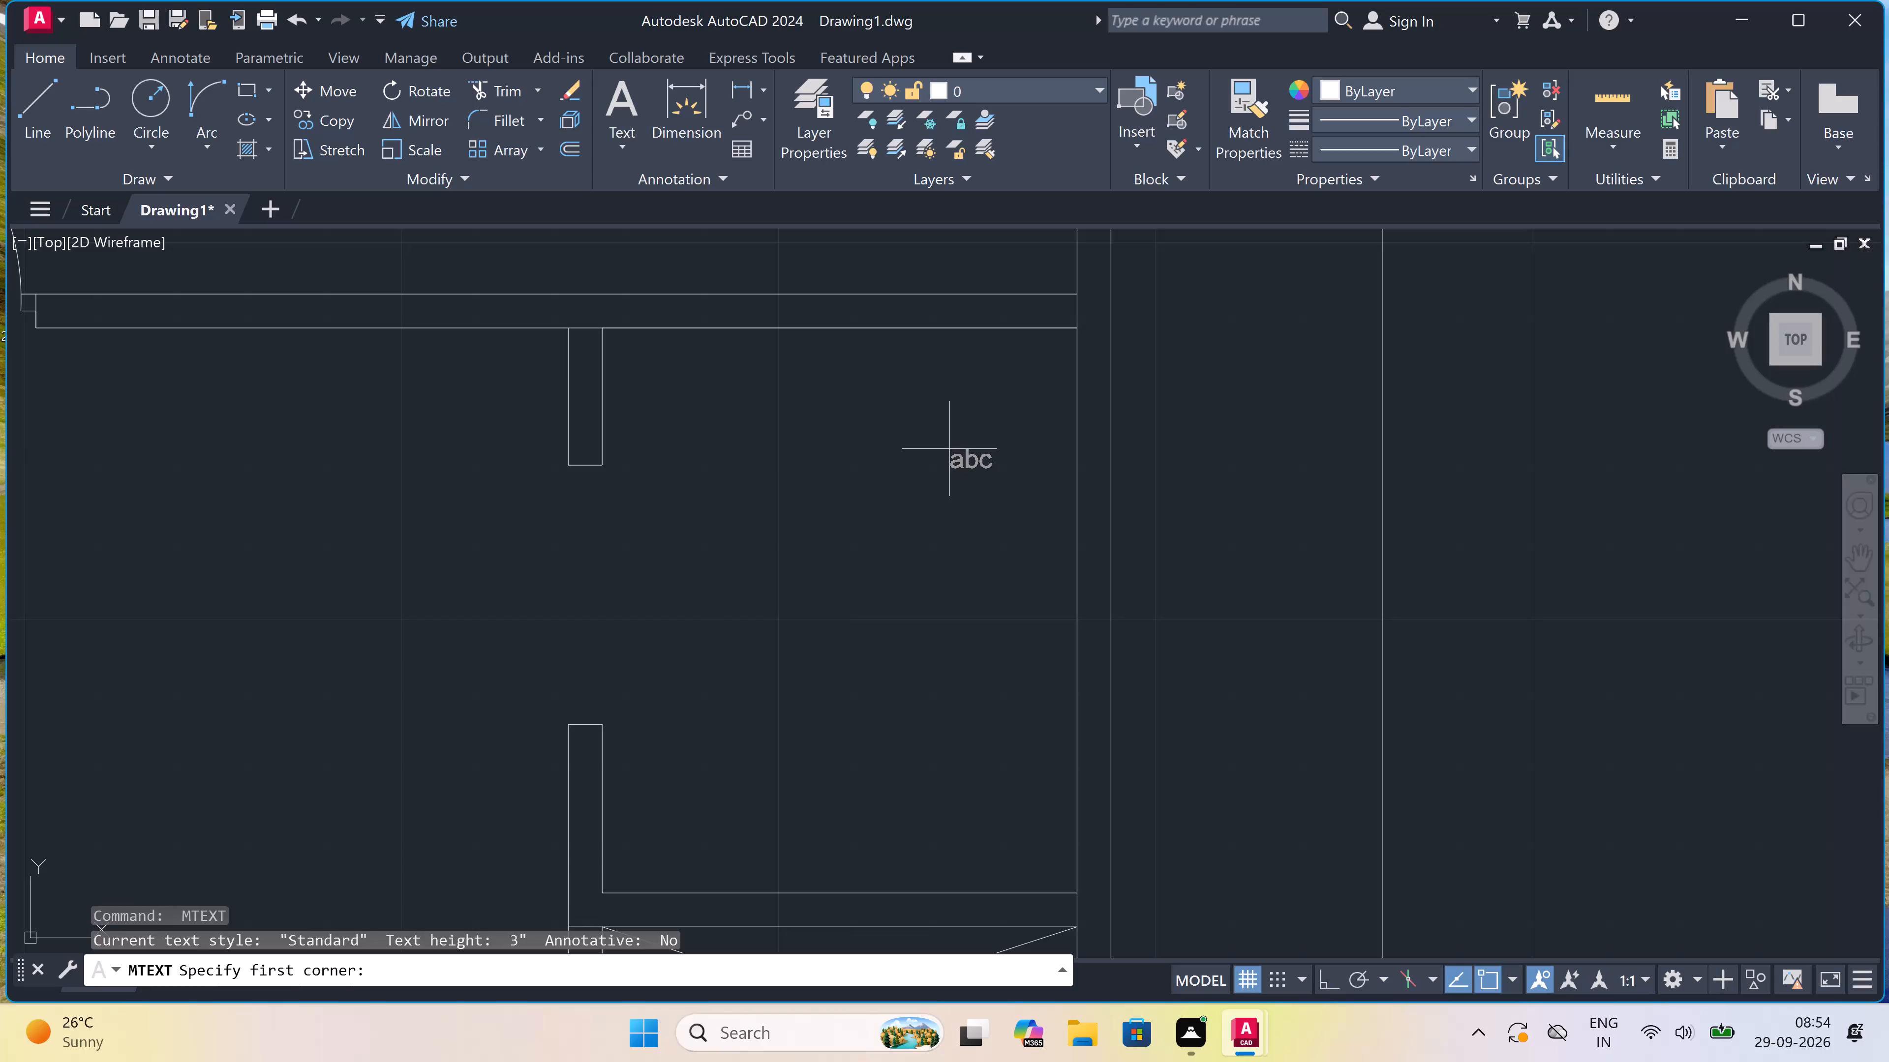
pyautogui.moveTo(707, 560); pyautogui.dragTo(721, 562)
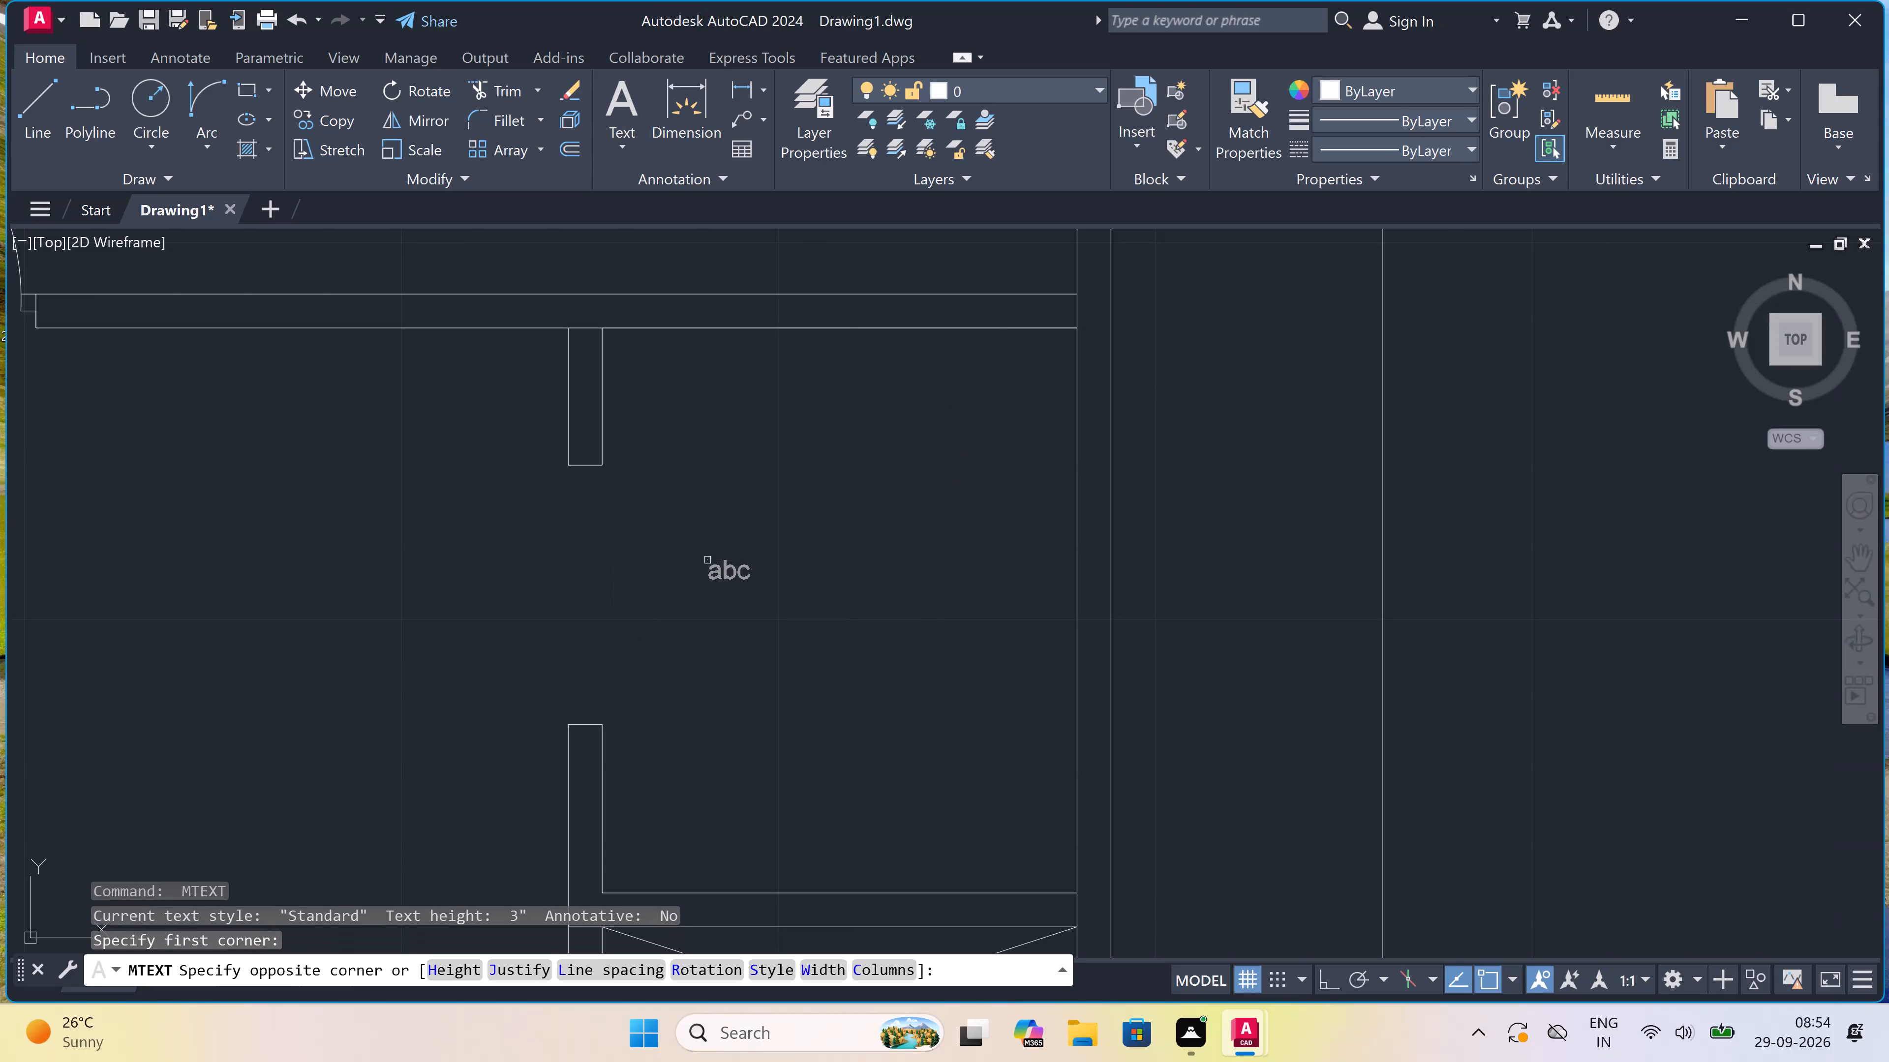
pyautogui.click(1359, 640)
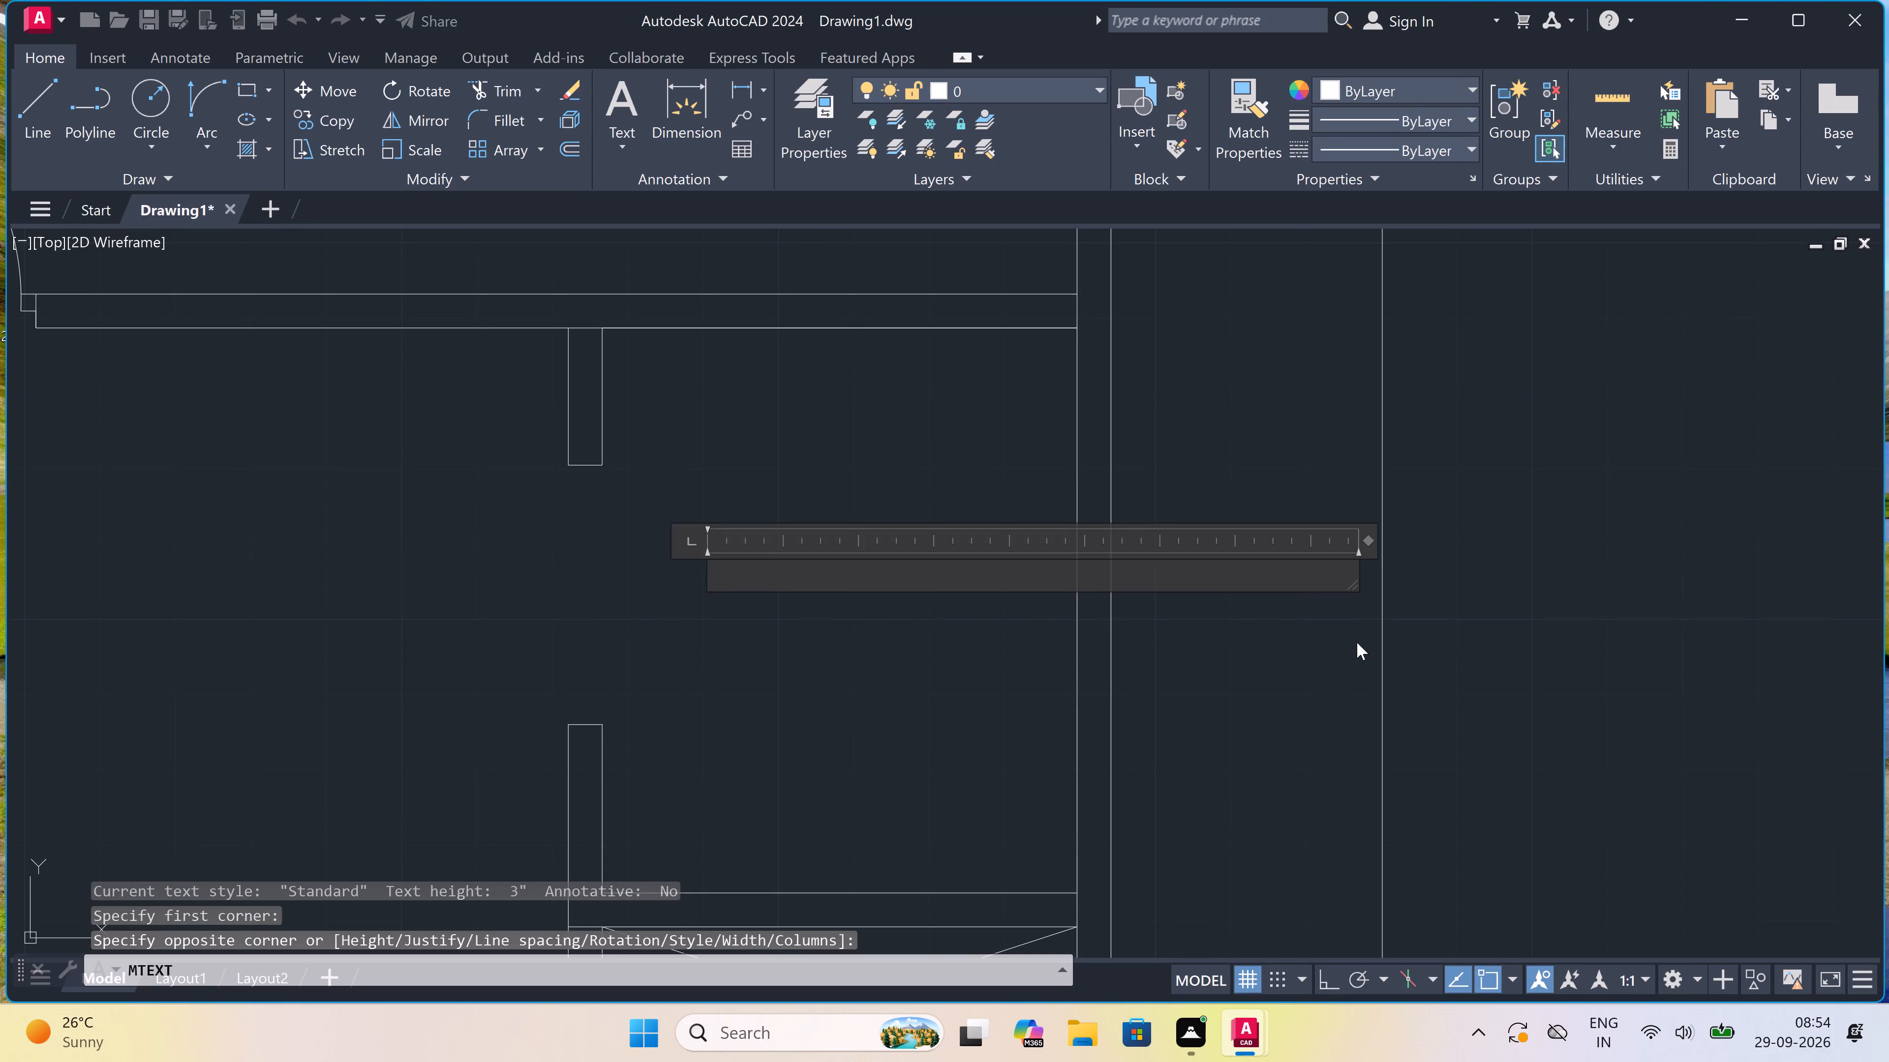
pyautogui.write('LIFT')
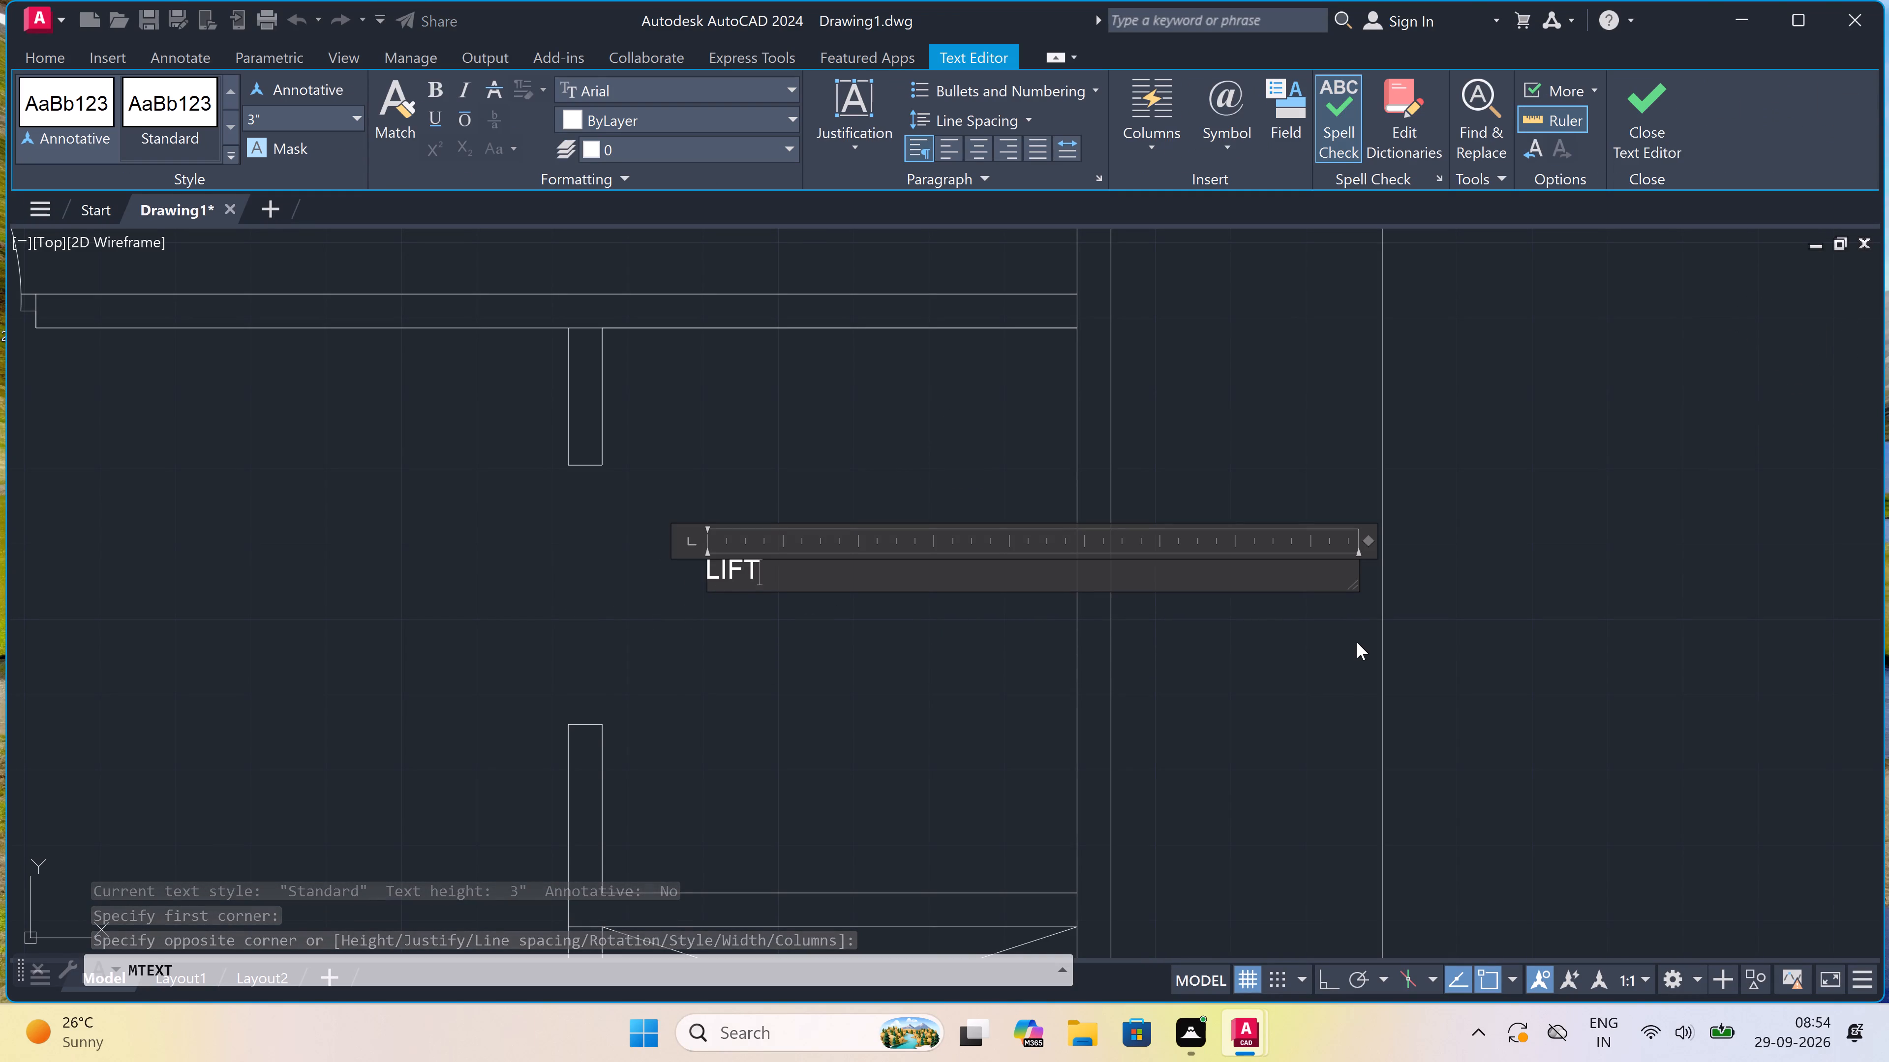
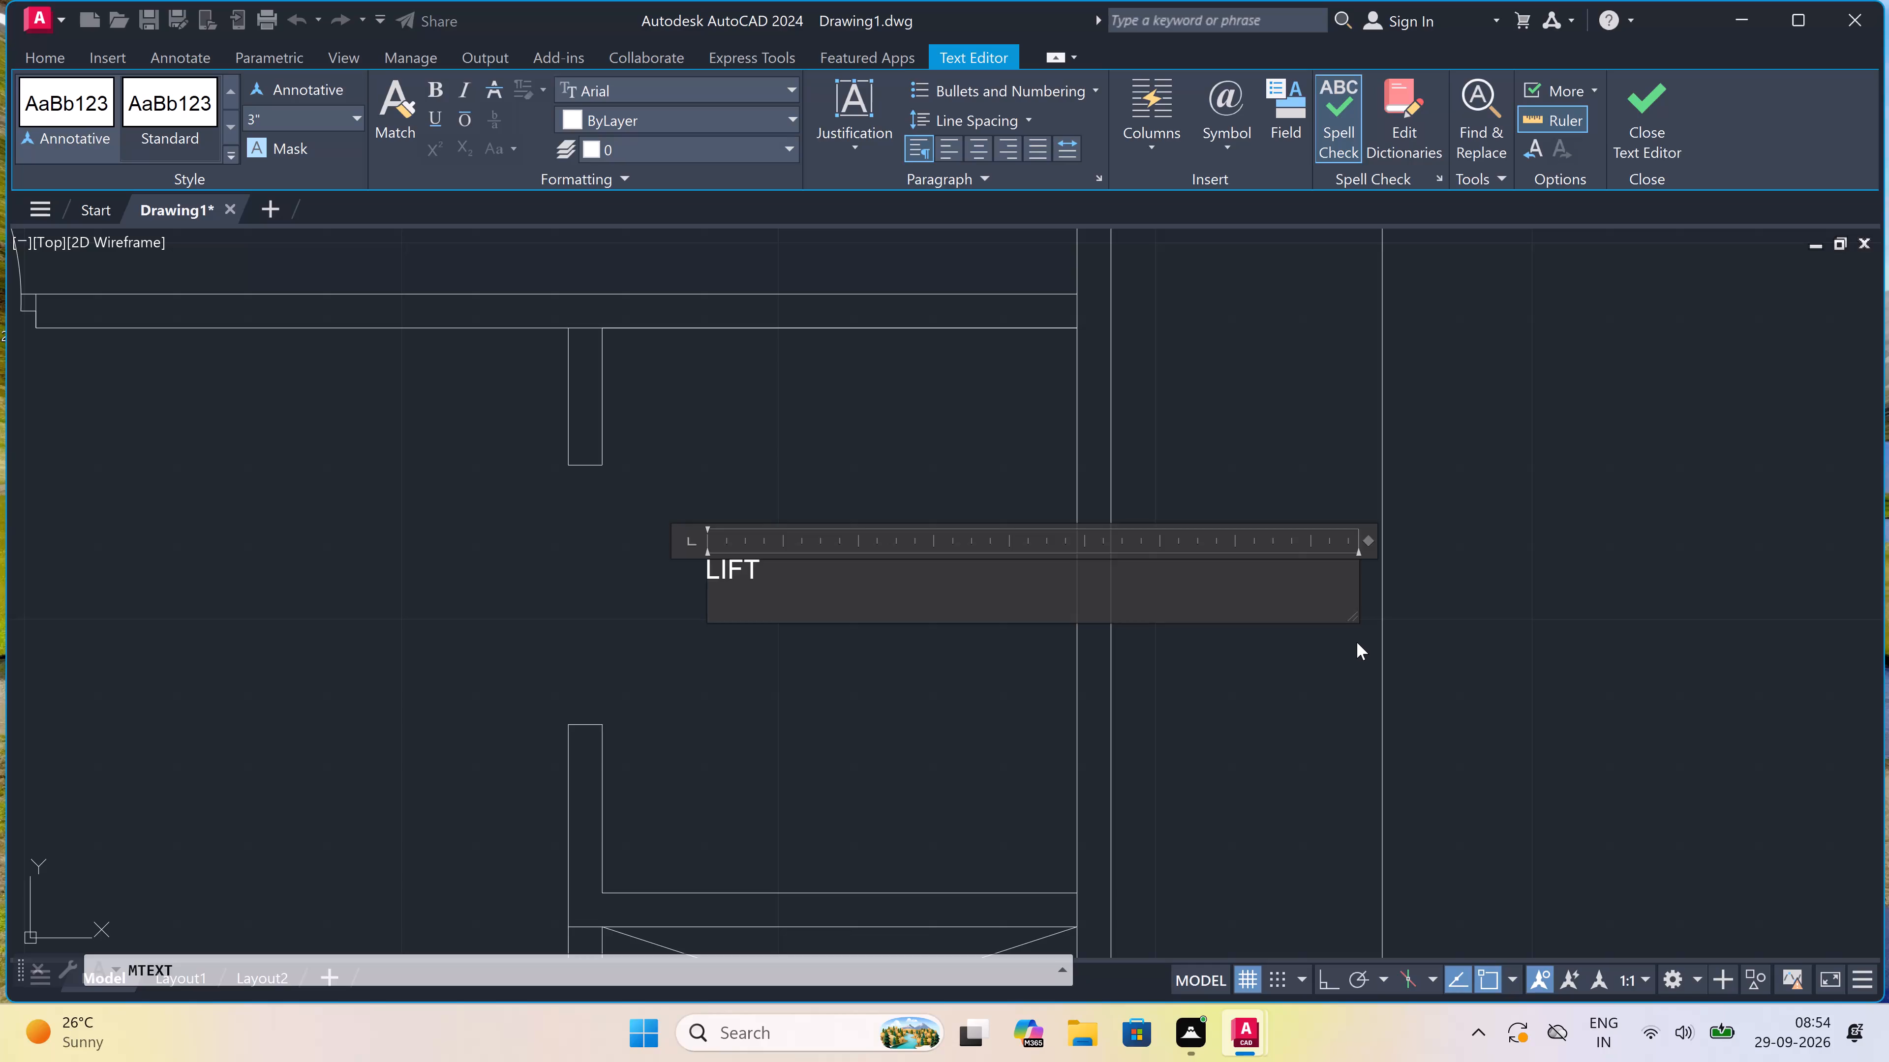
# Add the size 5'3"X6'3" as the second line of the LIFT text and finish the text.
pyautogui.write("5'")
pyautogui.press('3')
pyautogui.write('"X')
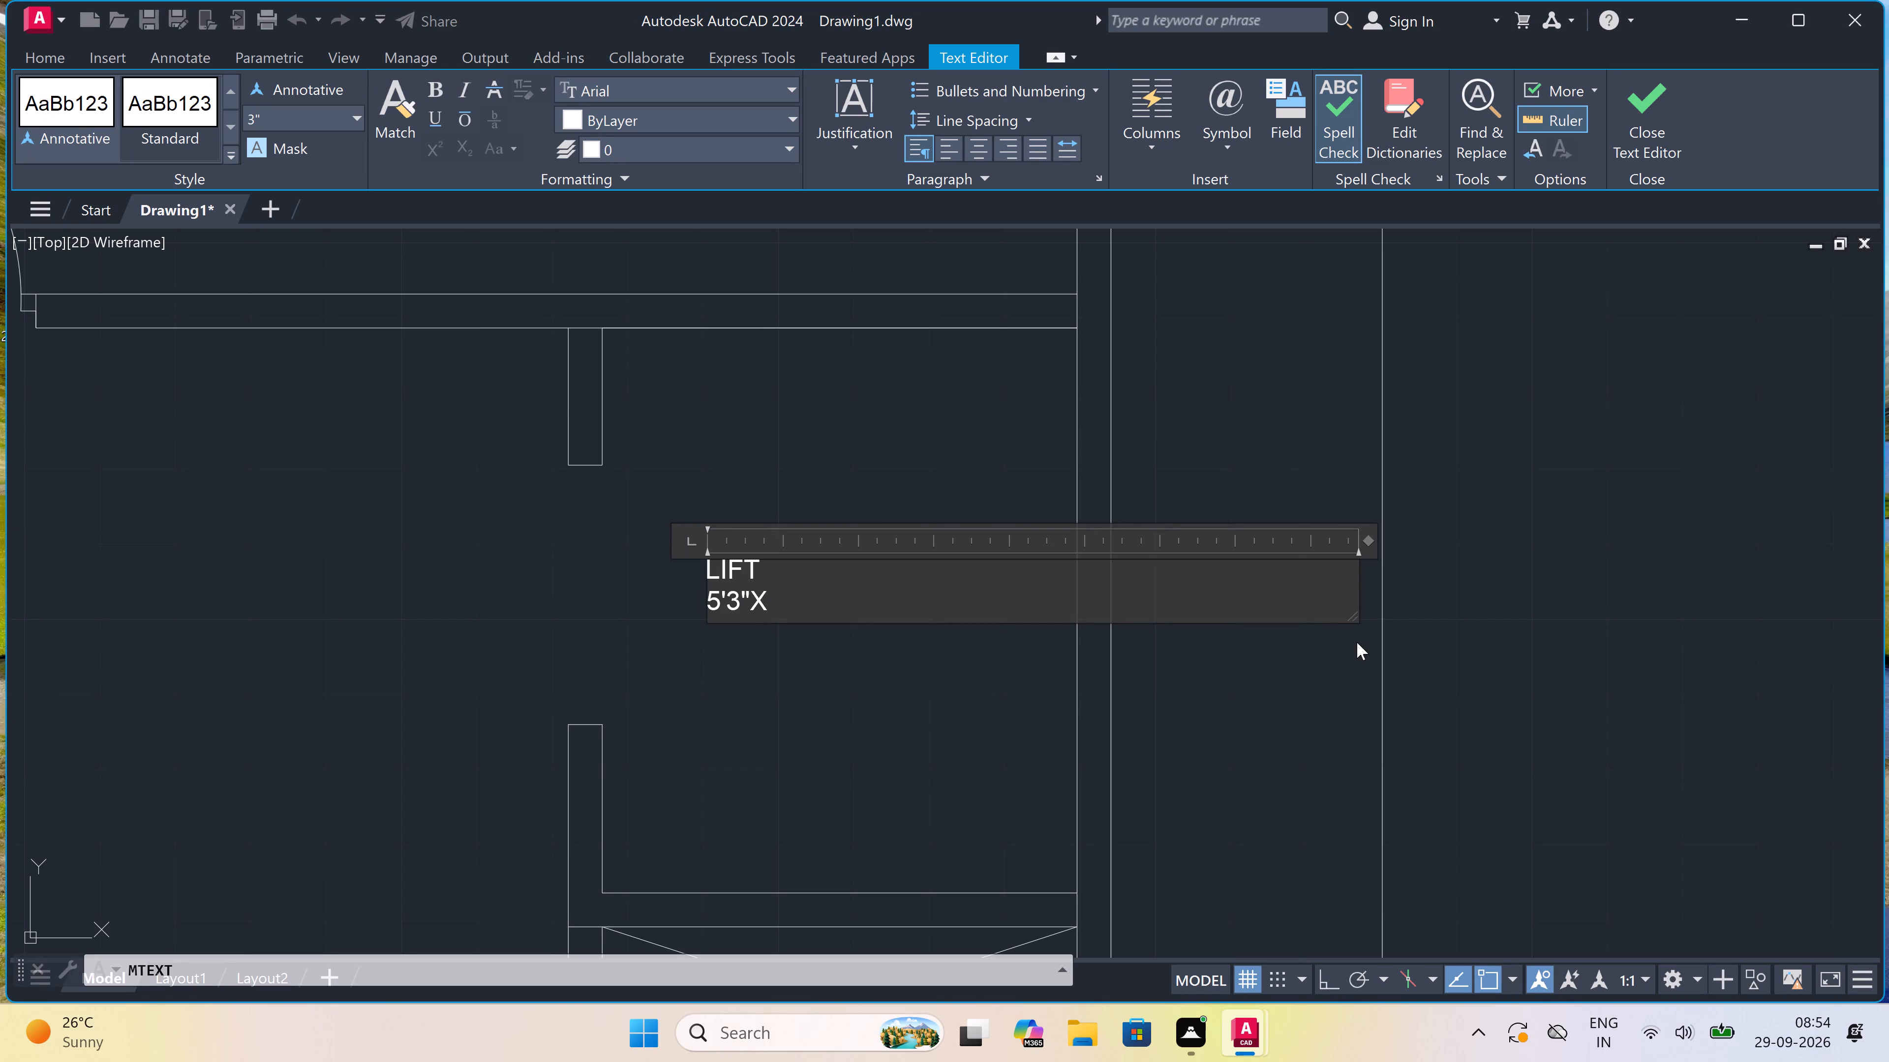
pyautogui.press('6')
pyautogui.write("'3")
pyautogui.hotkey('shift', '"')
pyautogui.moveTo(905, 781); pyautogui.dragTo(912, 788)
# Add the two-line multiline text TOILET and 7'8"X4'6" in the upper small room between the duct and the DRAWING\DINING hall.
pyautogui.scroll(-5, 886, 579)
pyautogui.scroll(3, 866, 624)
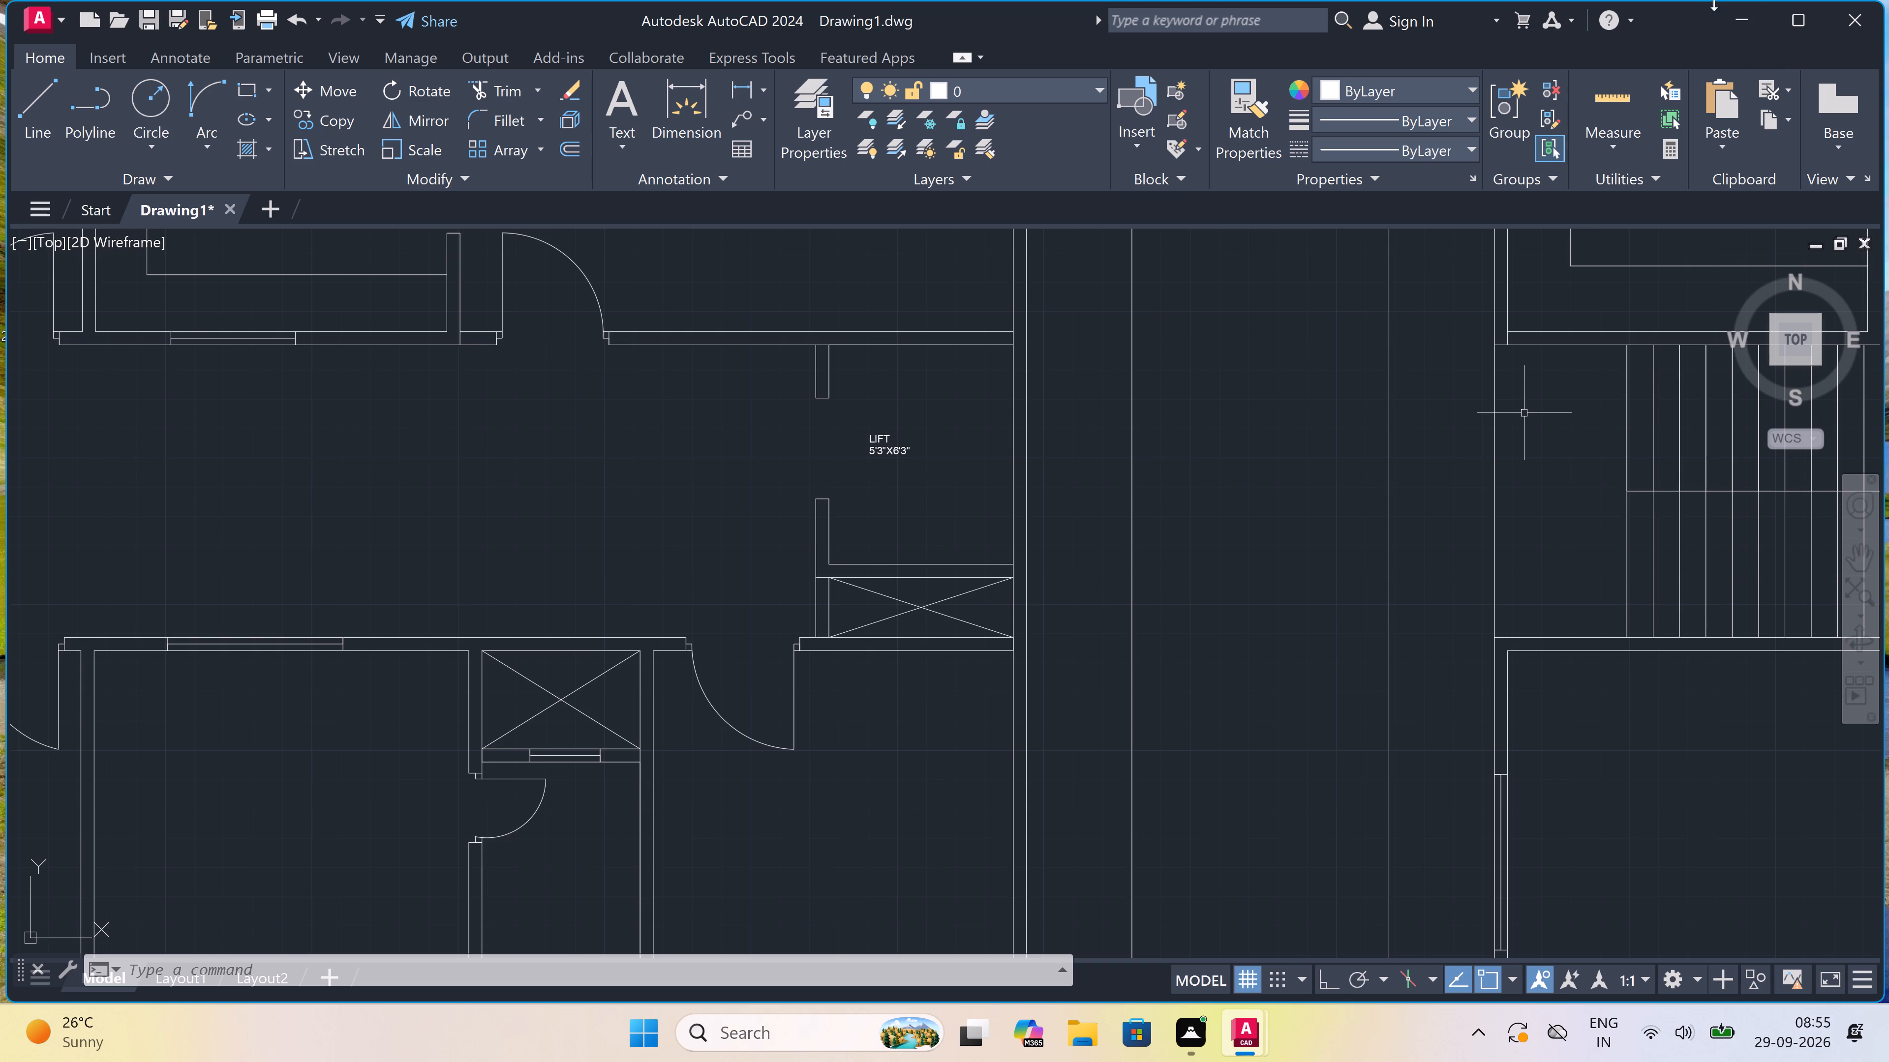
pyautogui.scroll(-3, 383, 472)
pyautogui.scroll(-1, 408, 513)
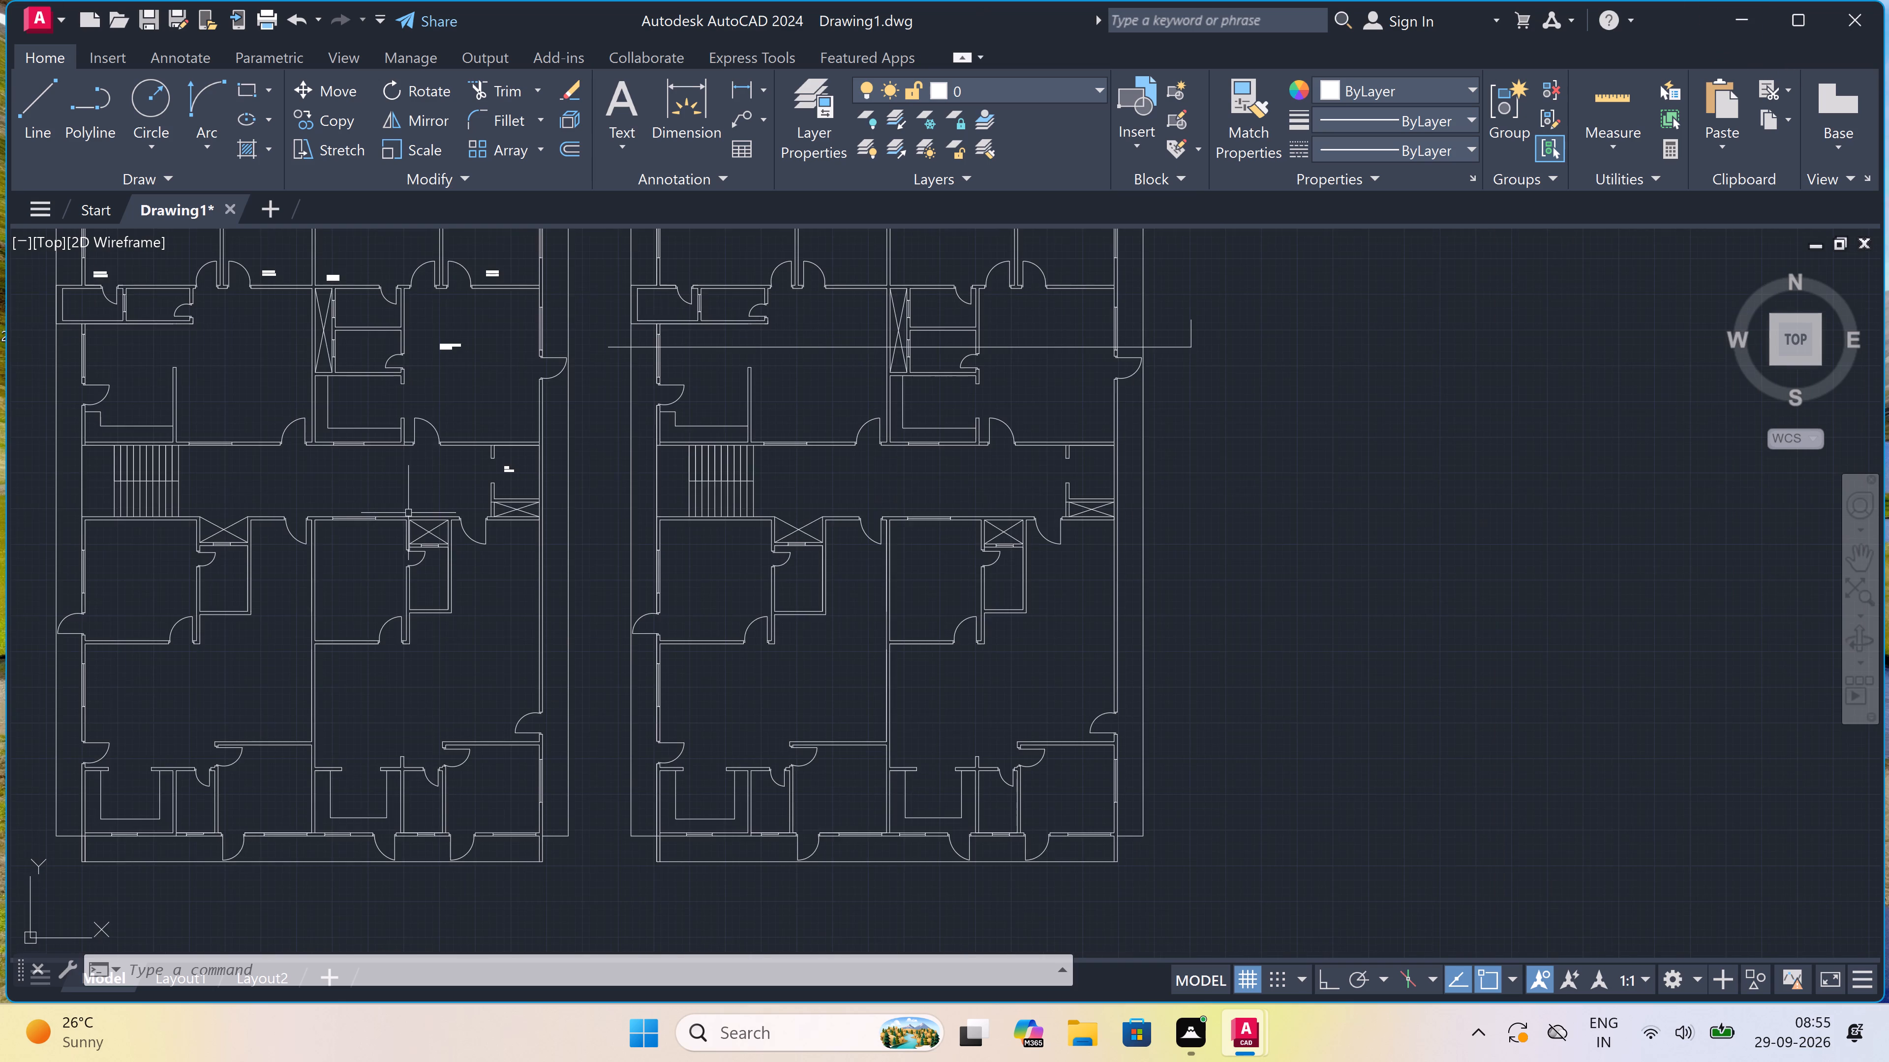
pyautogui.scroll(3, 350, 369)
pyautogui.scroll(2, 526, 396)
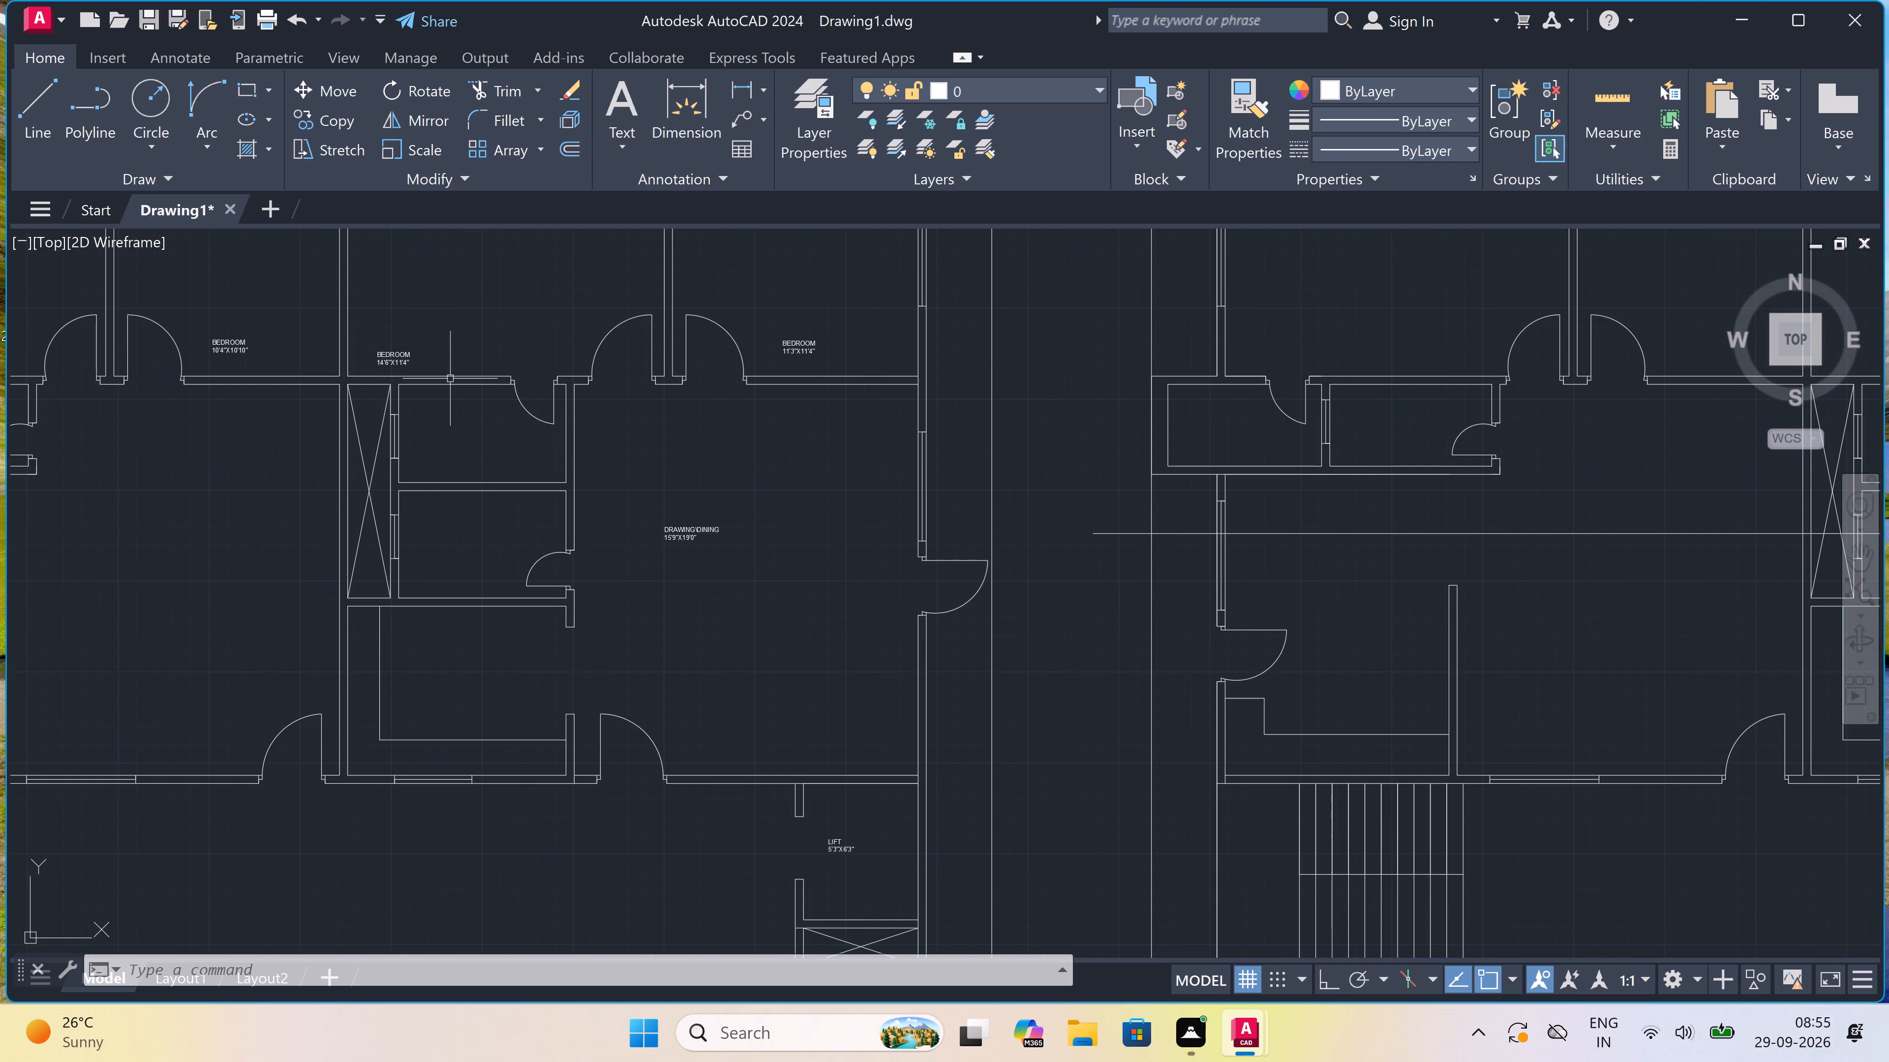
pyautogui.press('space')
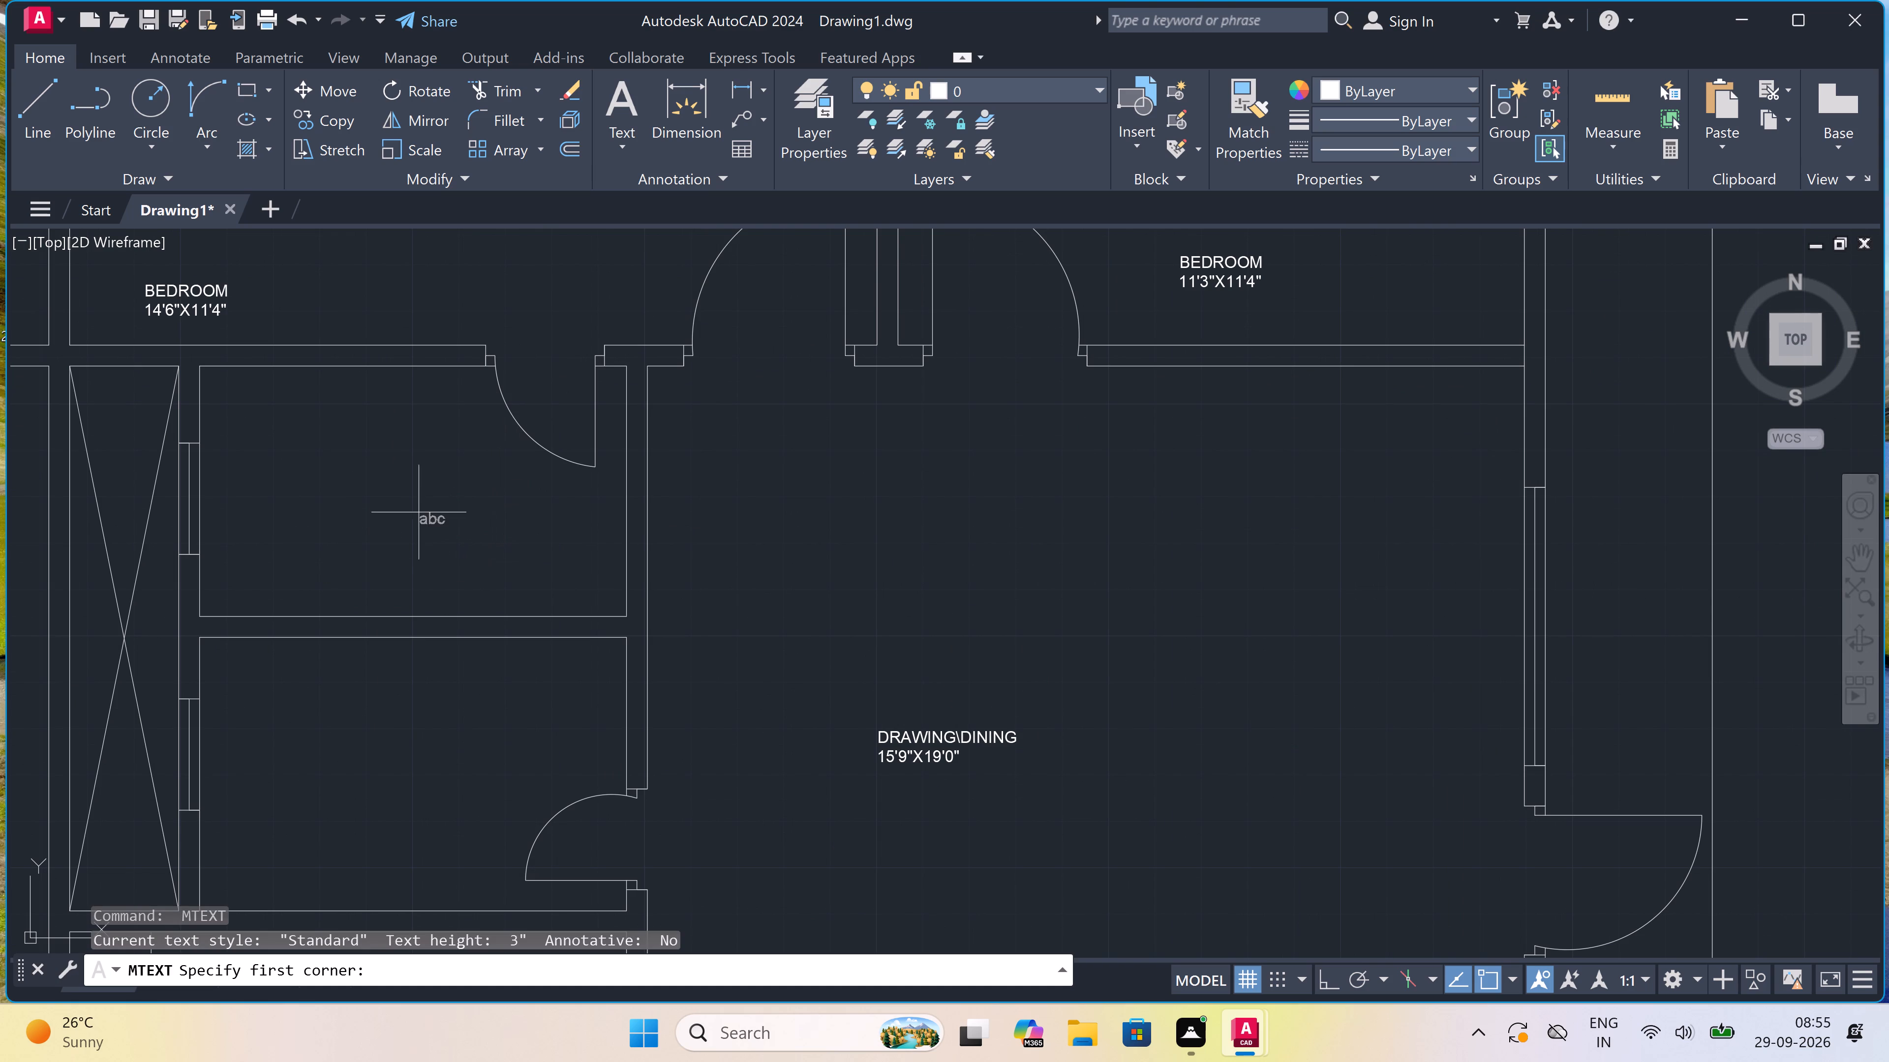
pyautogui.moveTo(386, 519); pyautogui.dragTo(393, 525)
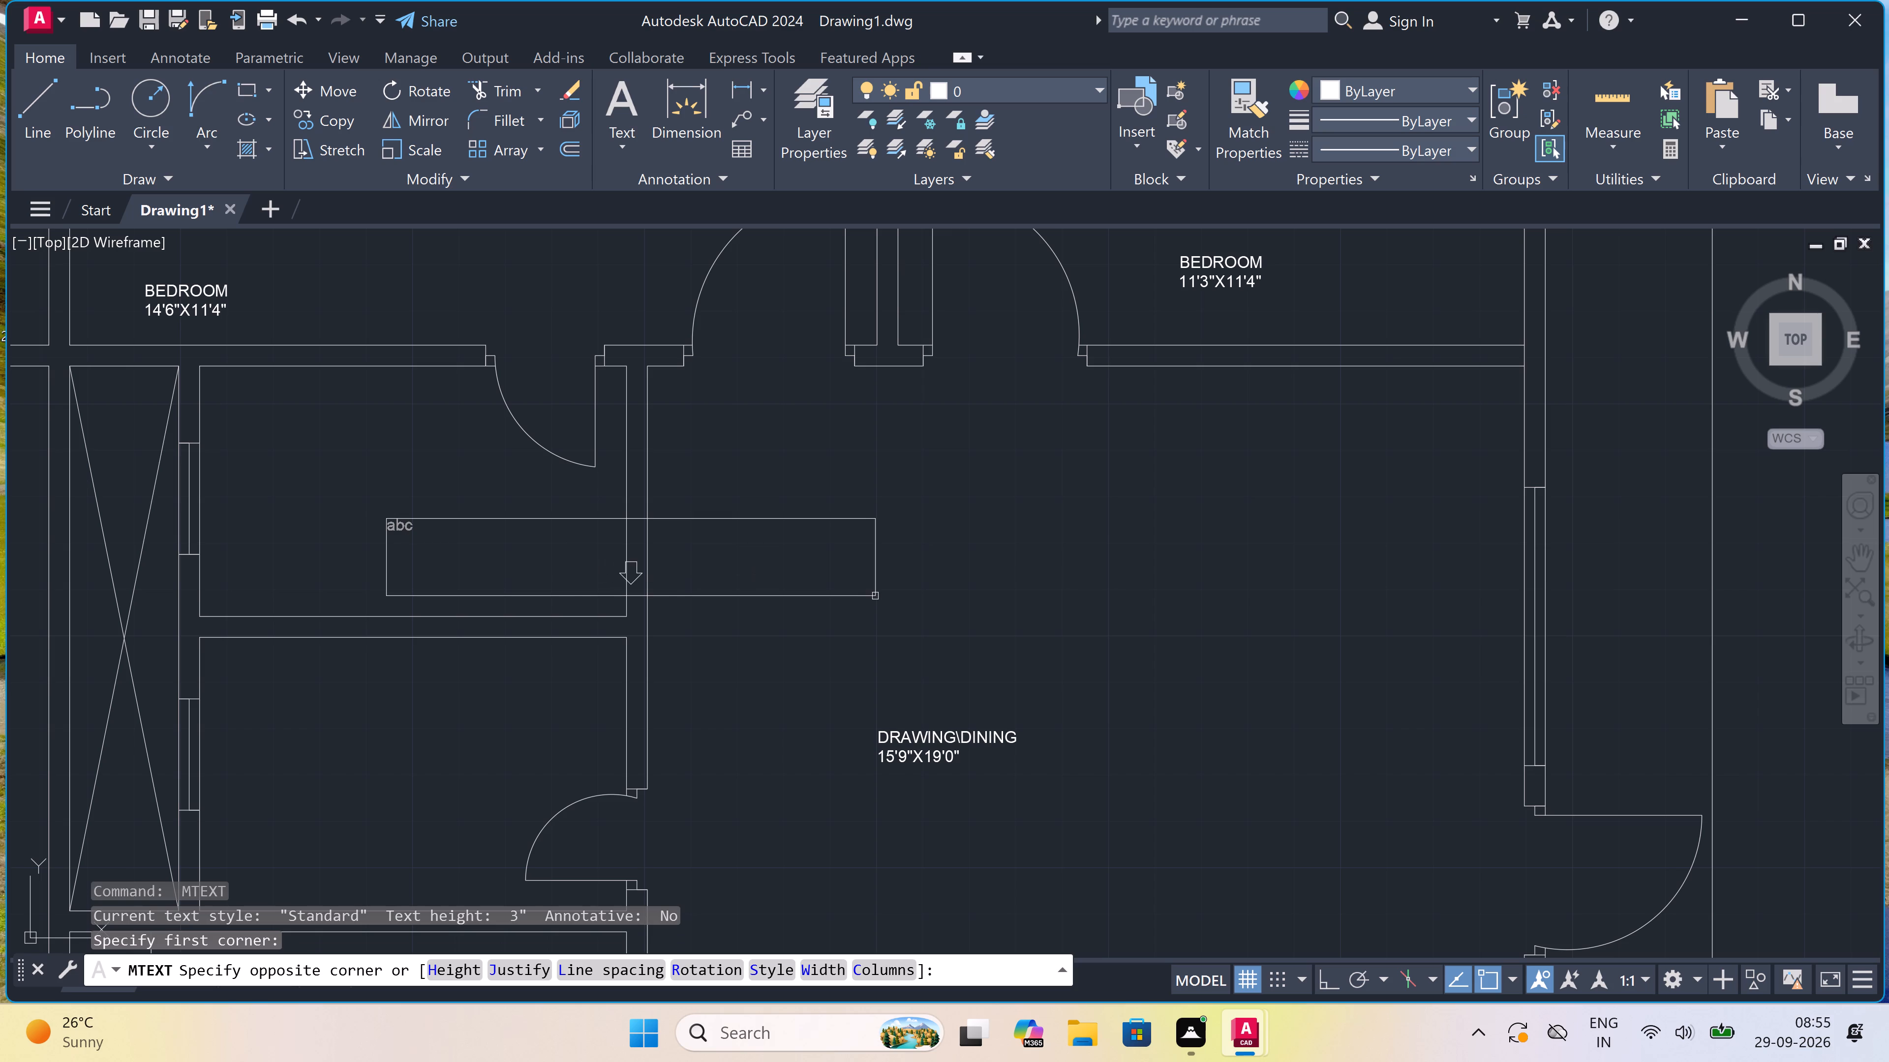
pyautogui.click(895, 583)
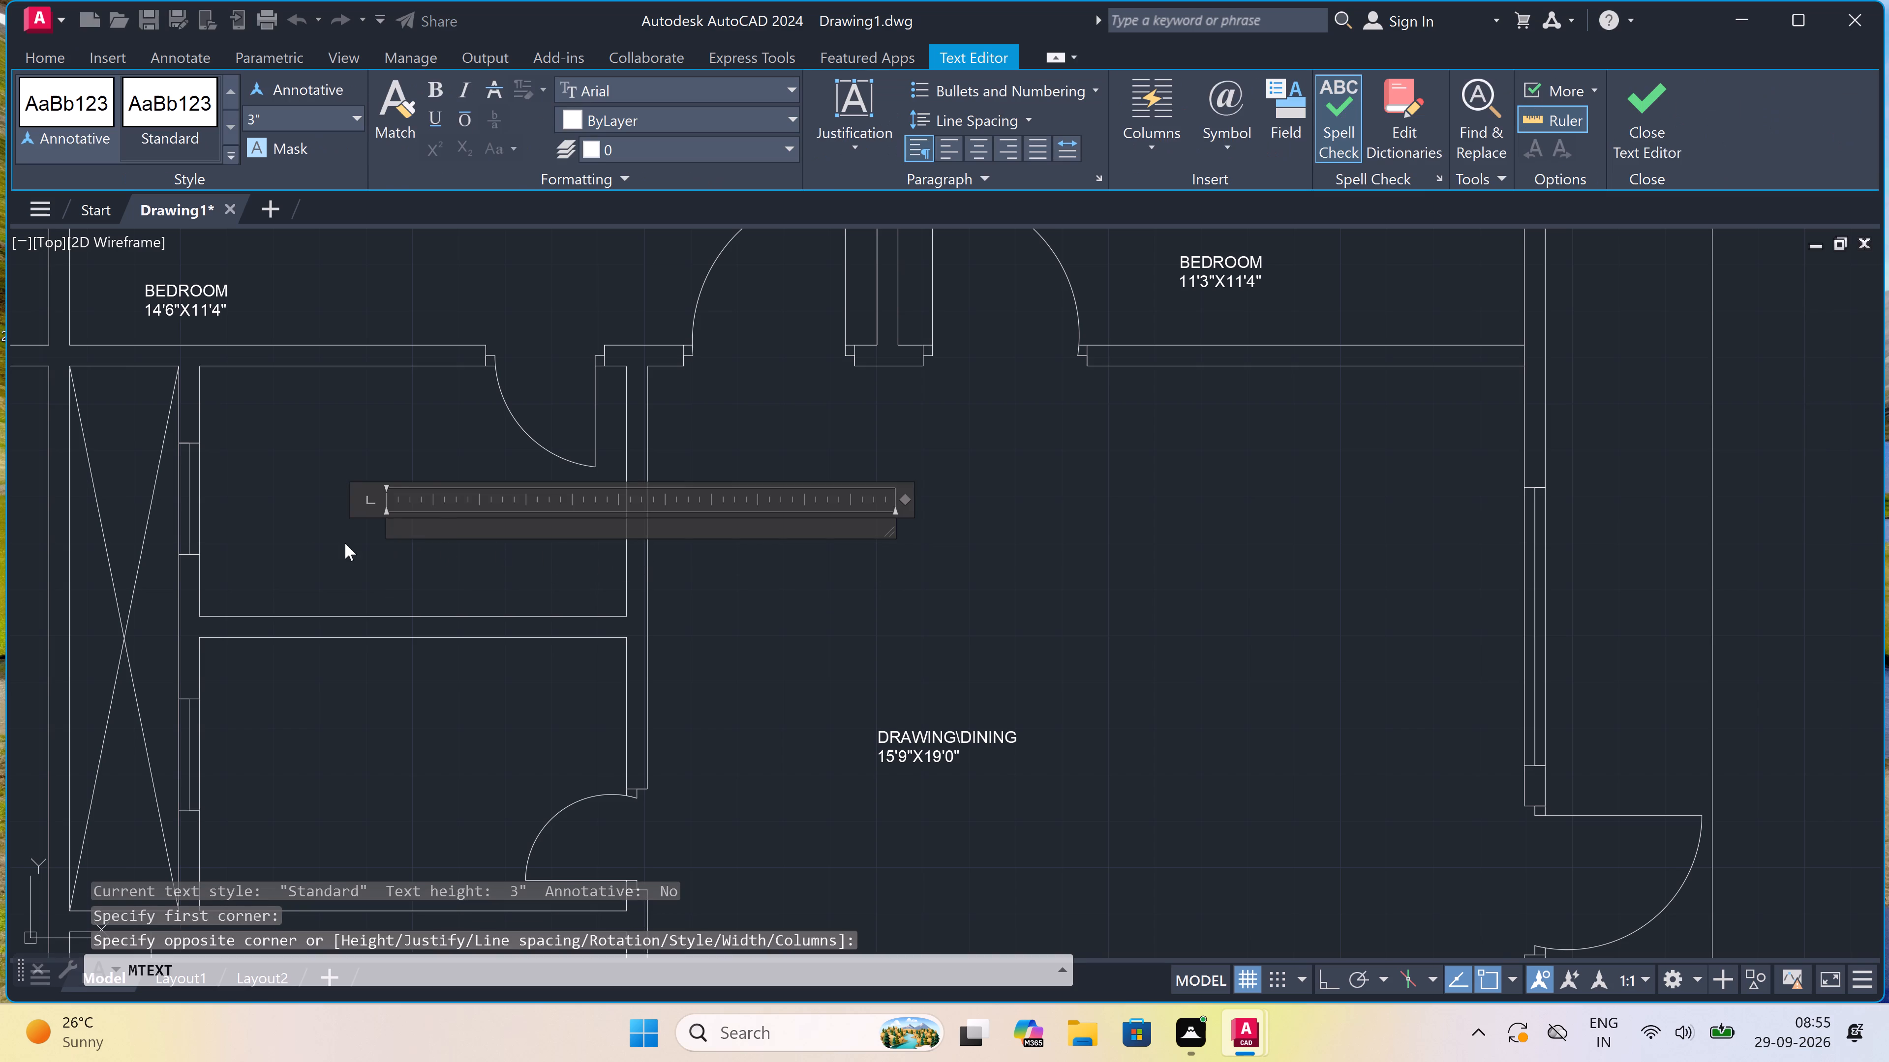
pyautogui.scroll(2, 310, 543)
pyautogui.write('TOILE')
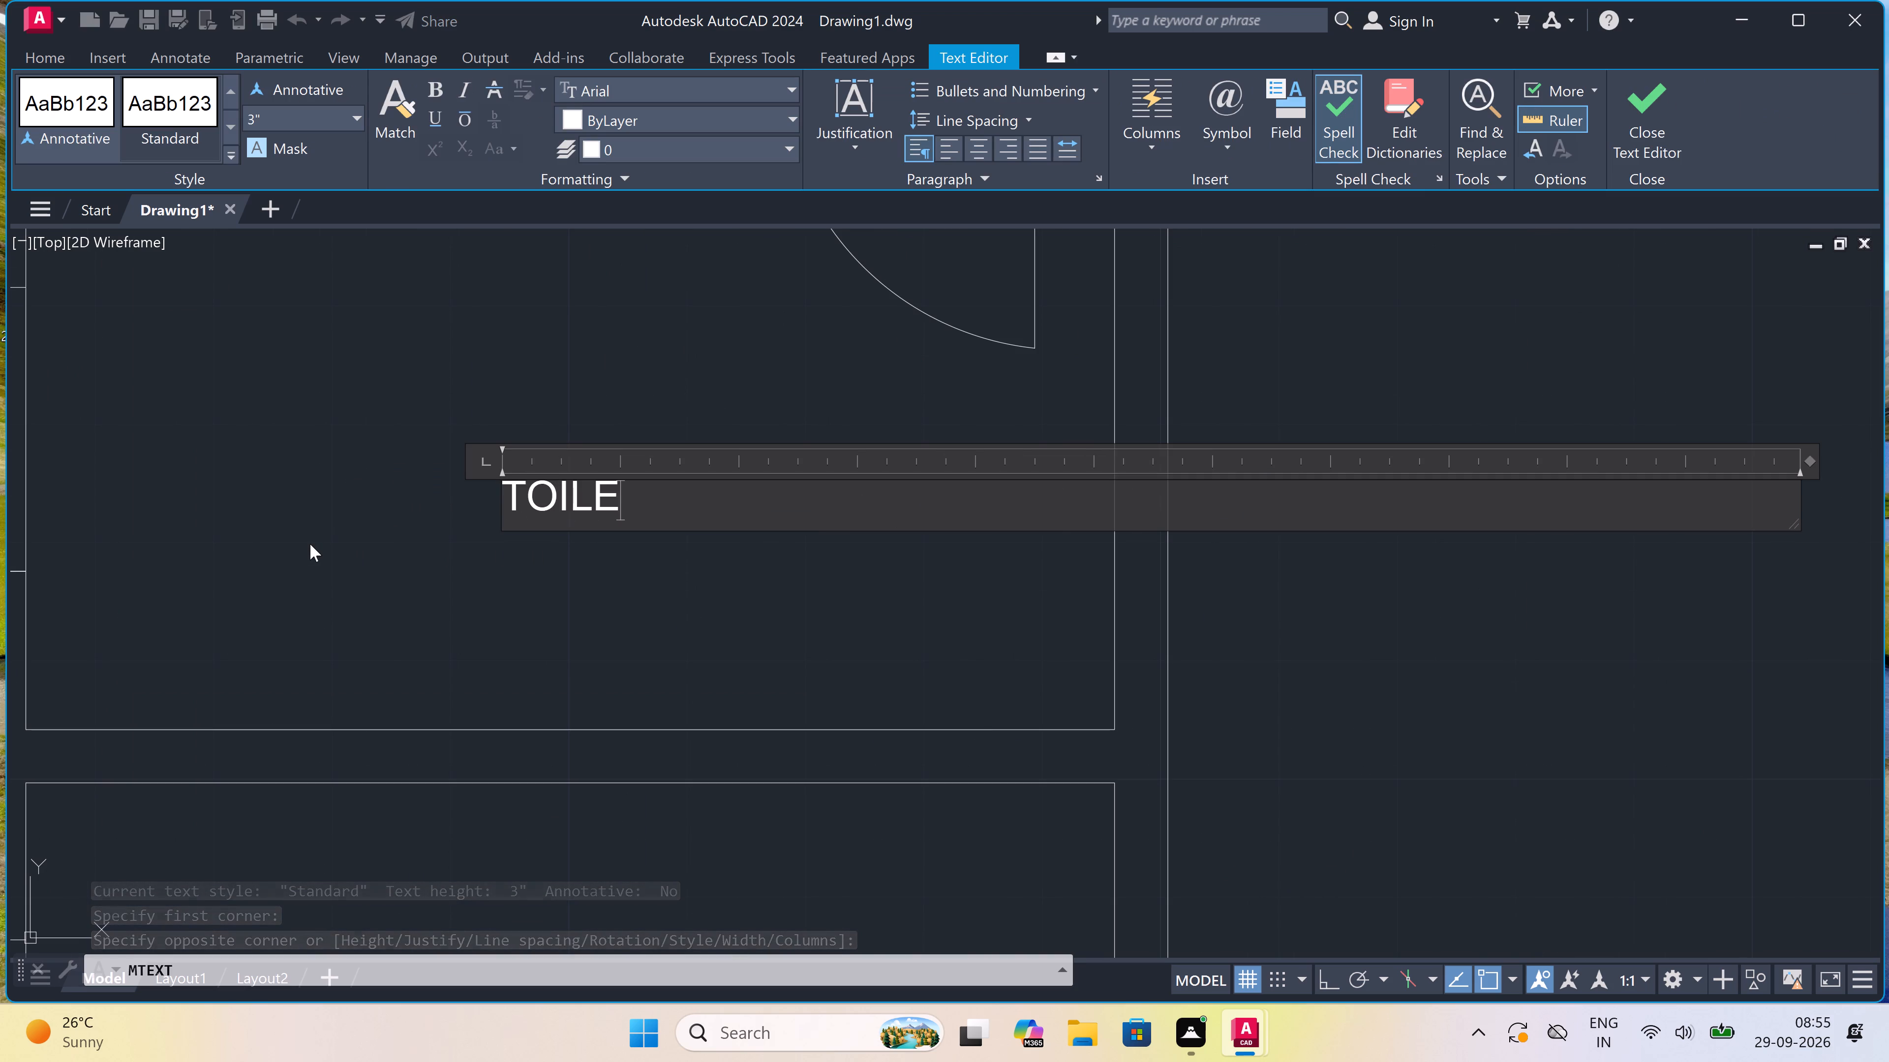
pyautogui.press('t')
pyautogui.press('Return')
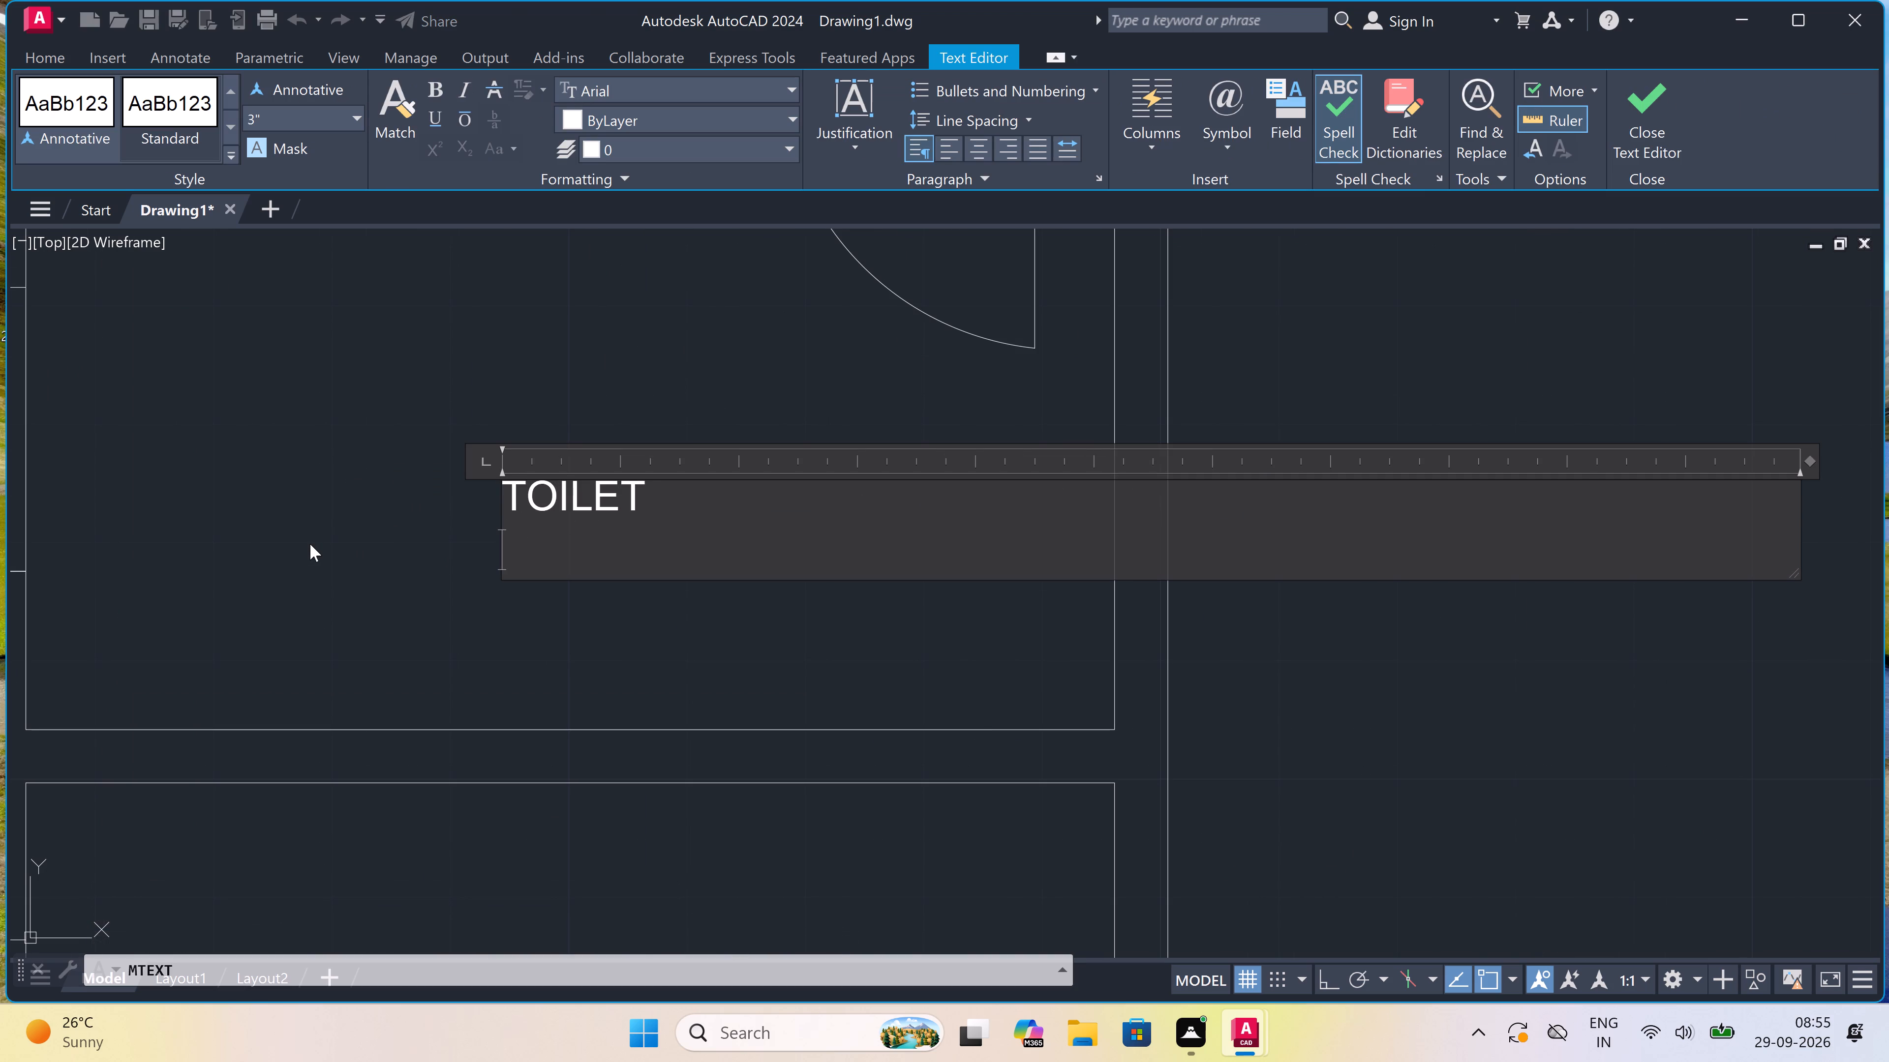
pyautogui.write('7\'8"')
pyautogui.press('x')
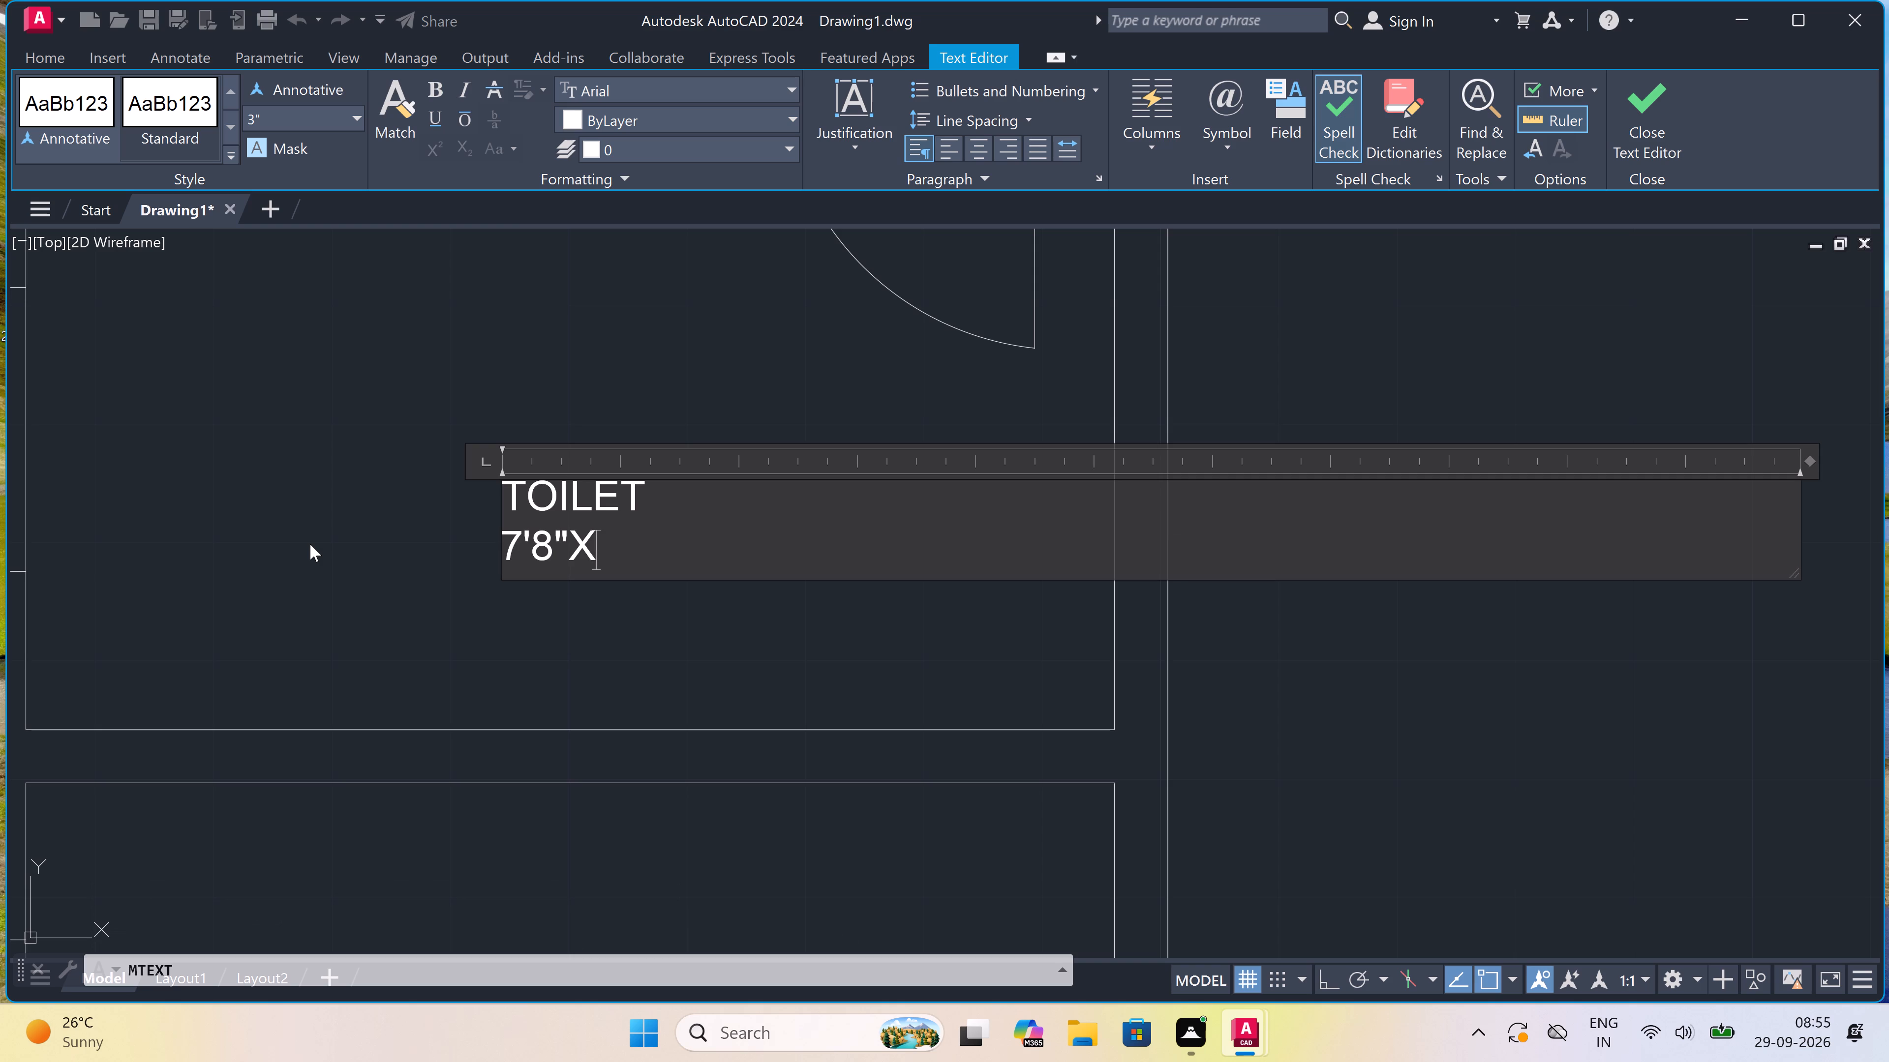
pyautogui.write("4'")
pyautogui.write('6"')
pyautogui.moveTo(320, 499); pyautogui.dragTo(312, 493)
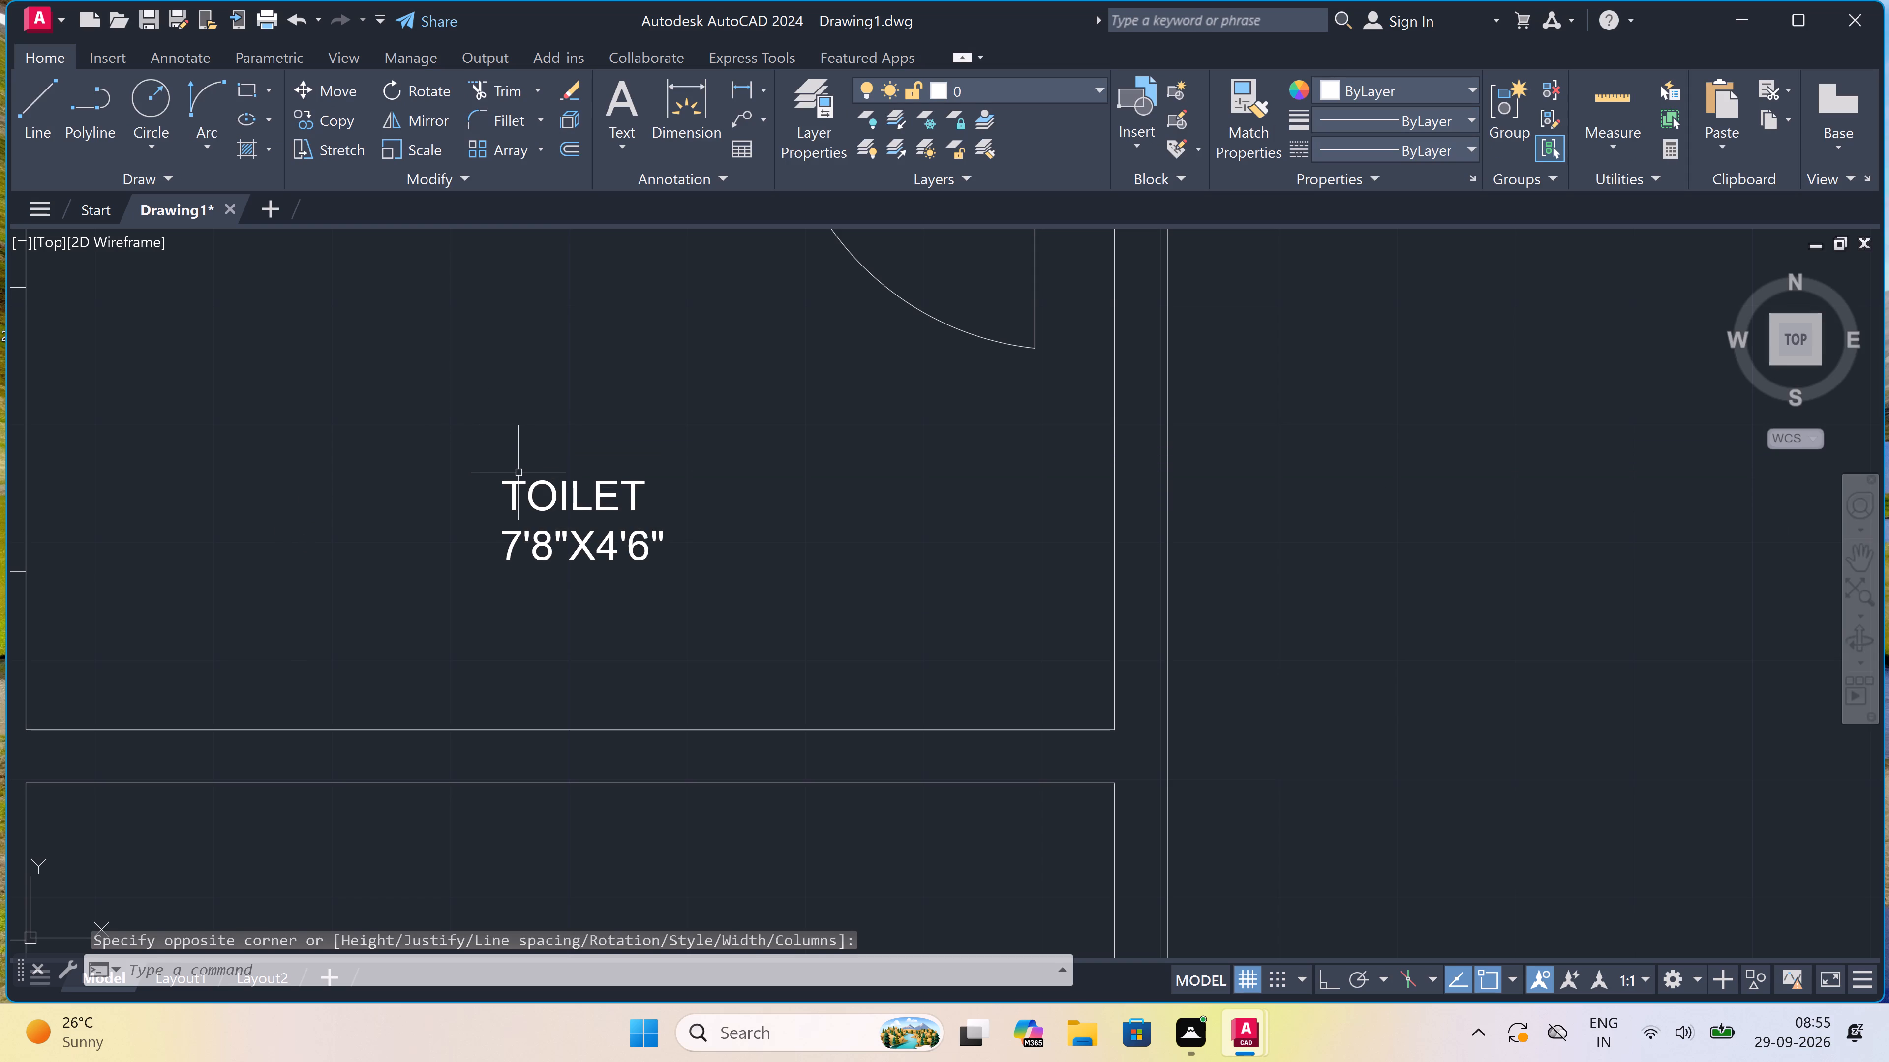
# Add the two-line multiline text TOILET and 7'8"X4'11" in the small room directly below the 7'8"X4'6" toilet.
pyautogui.scroll(-1, 702, 436)
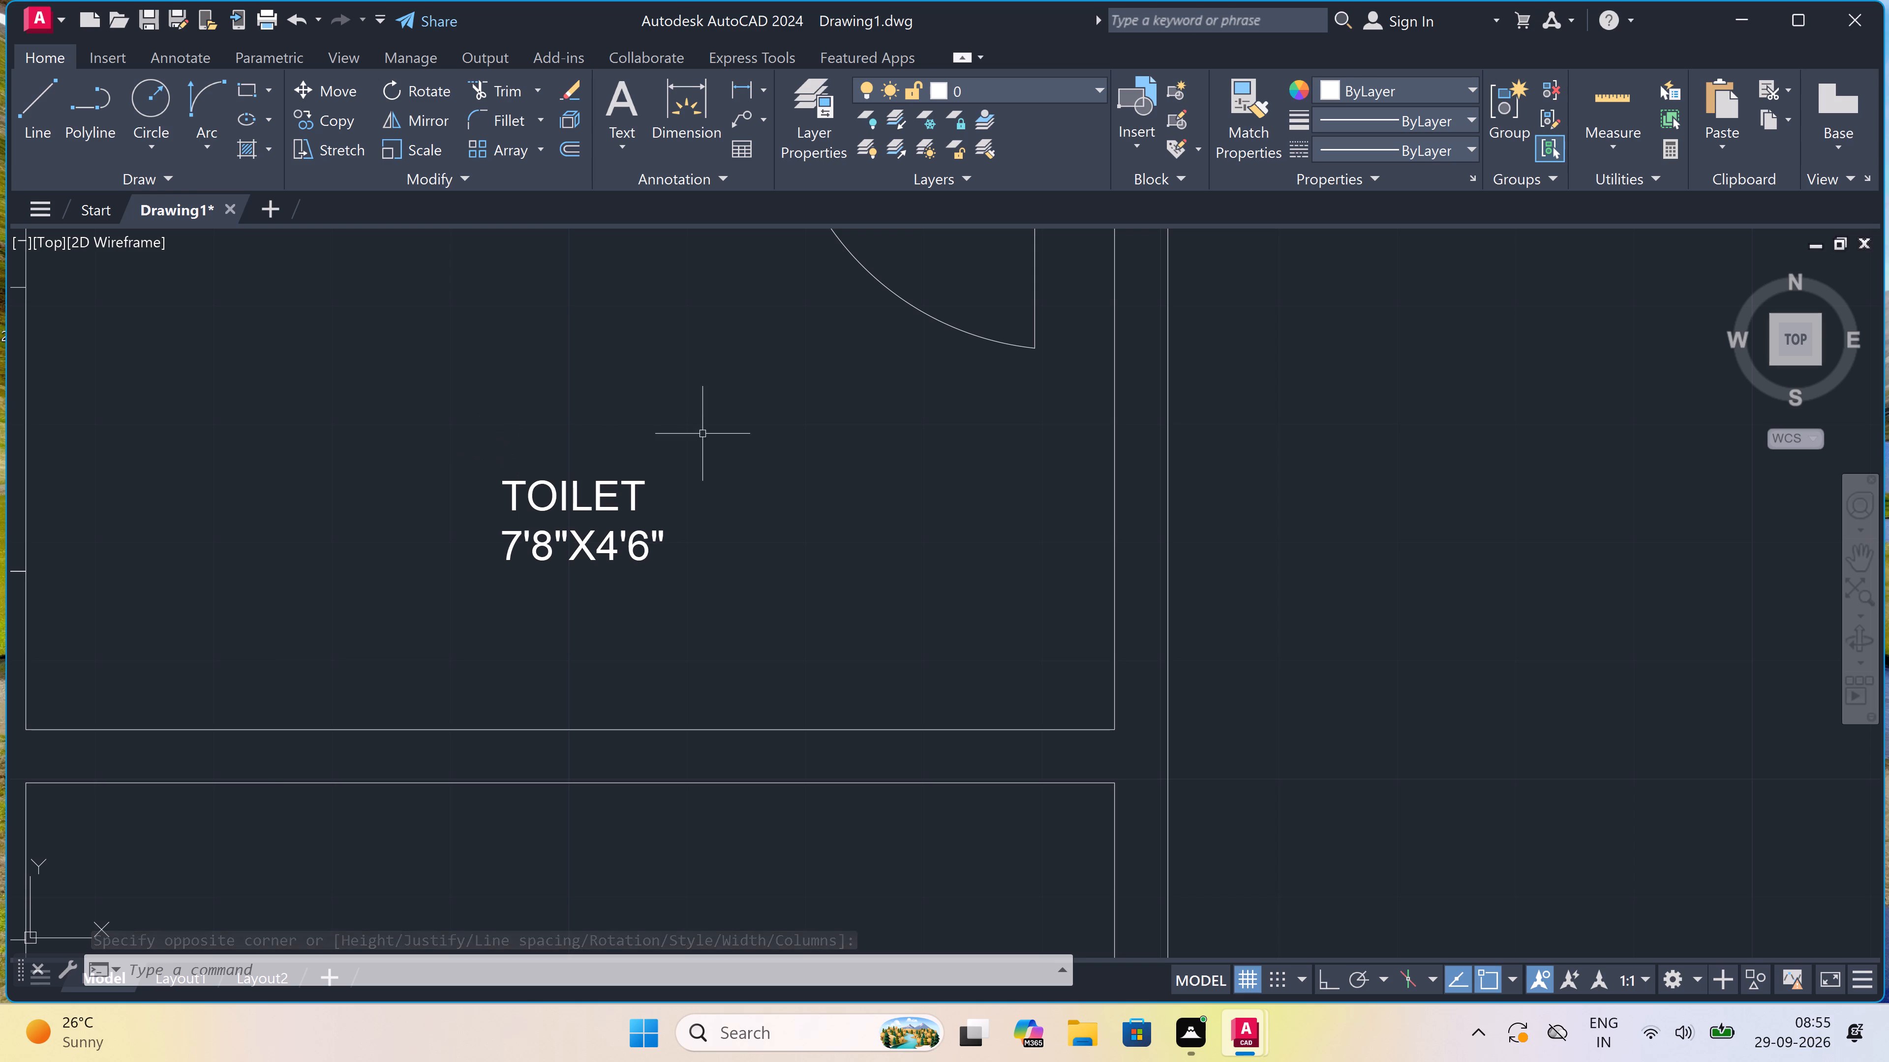
pyautogui.scroll(-3, 702, 436)
pyautogui.scroll(3, 666, 497)
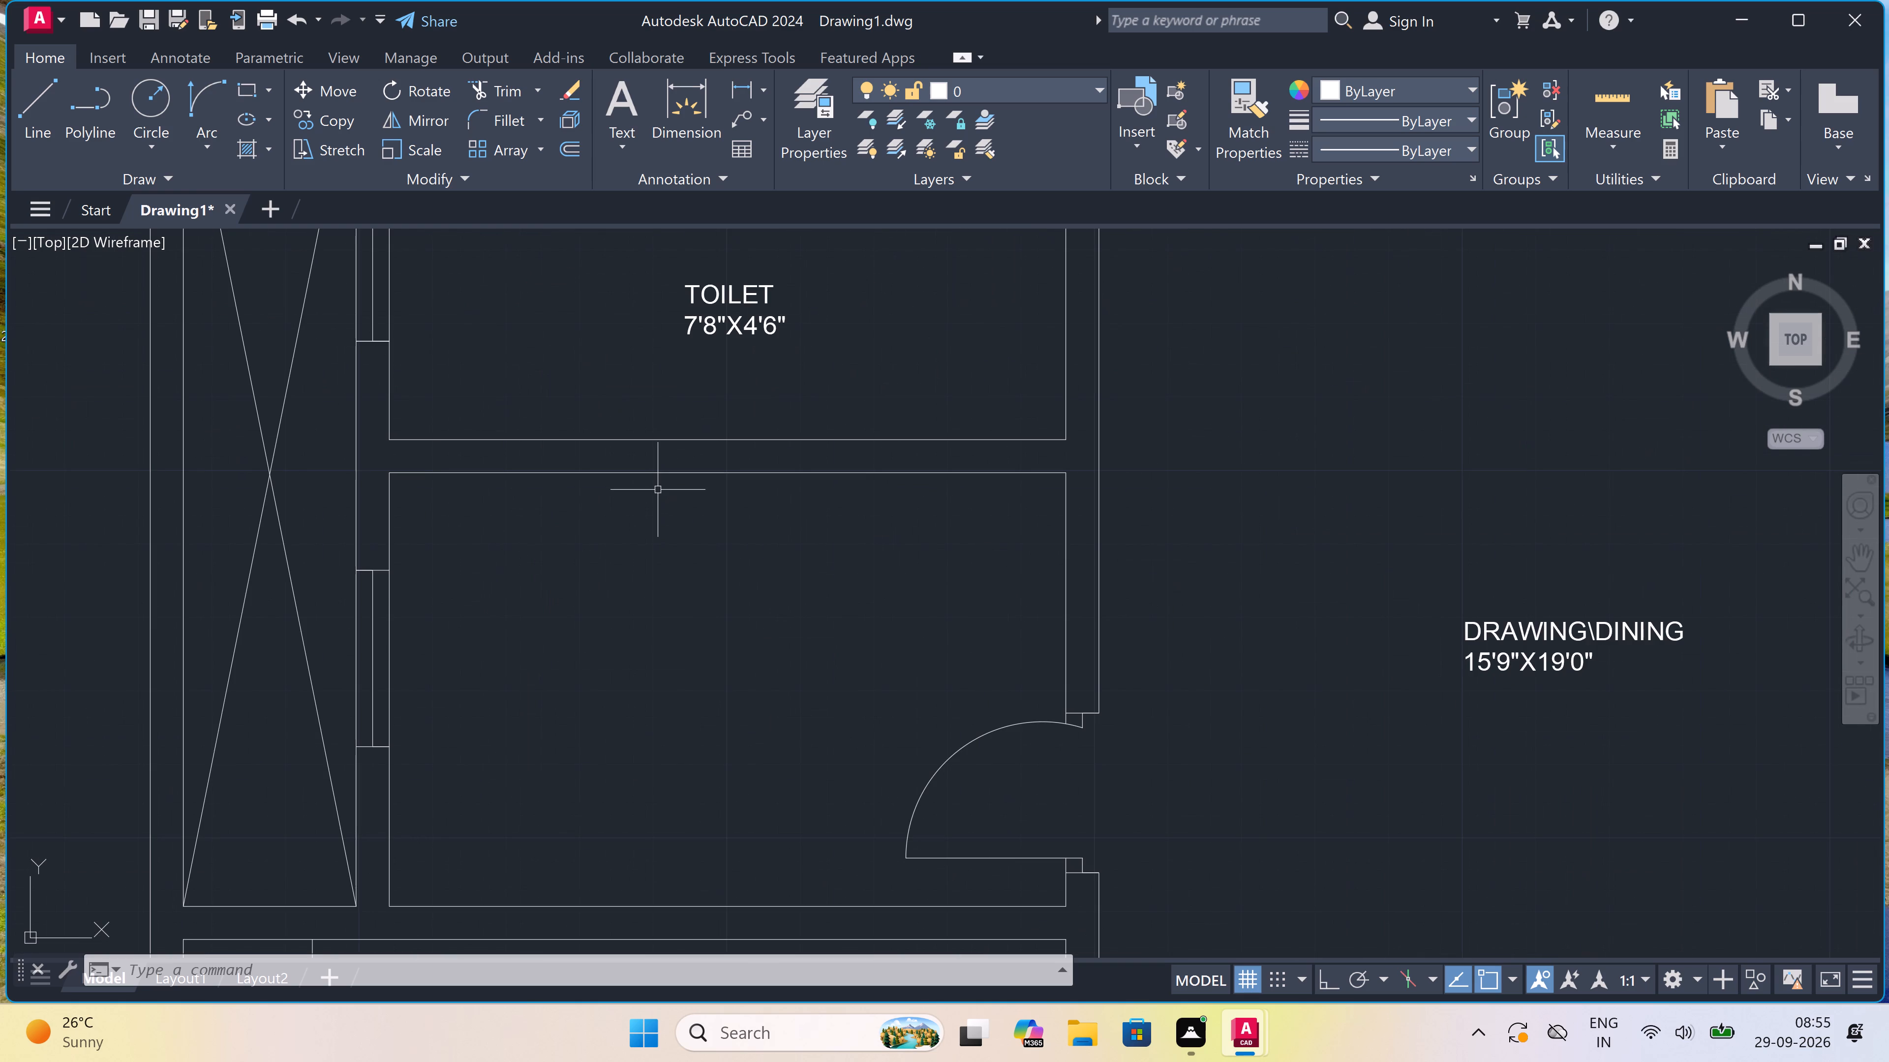
pyautogui.press('space')
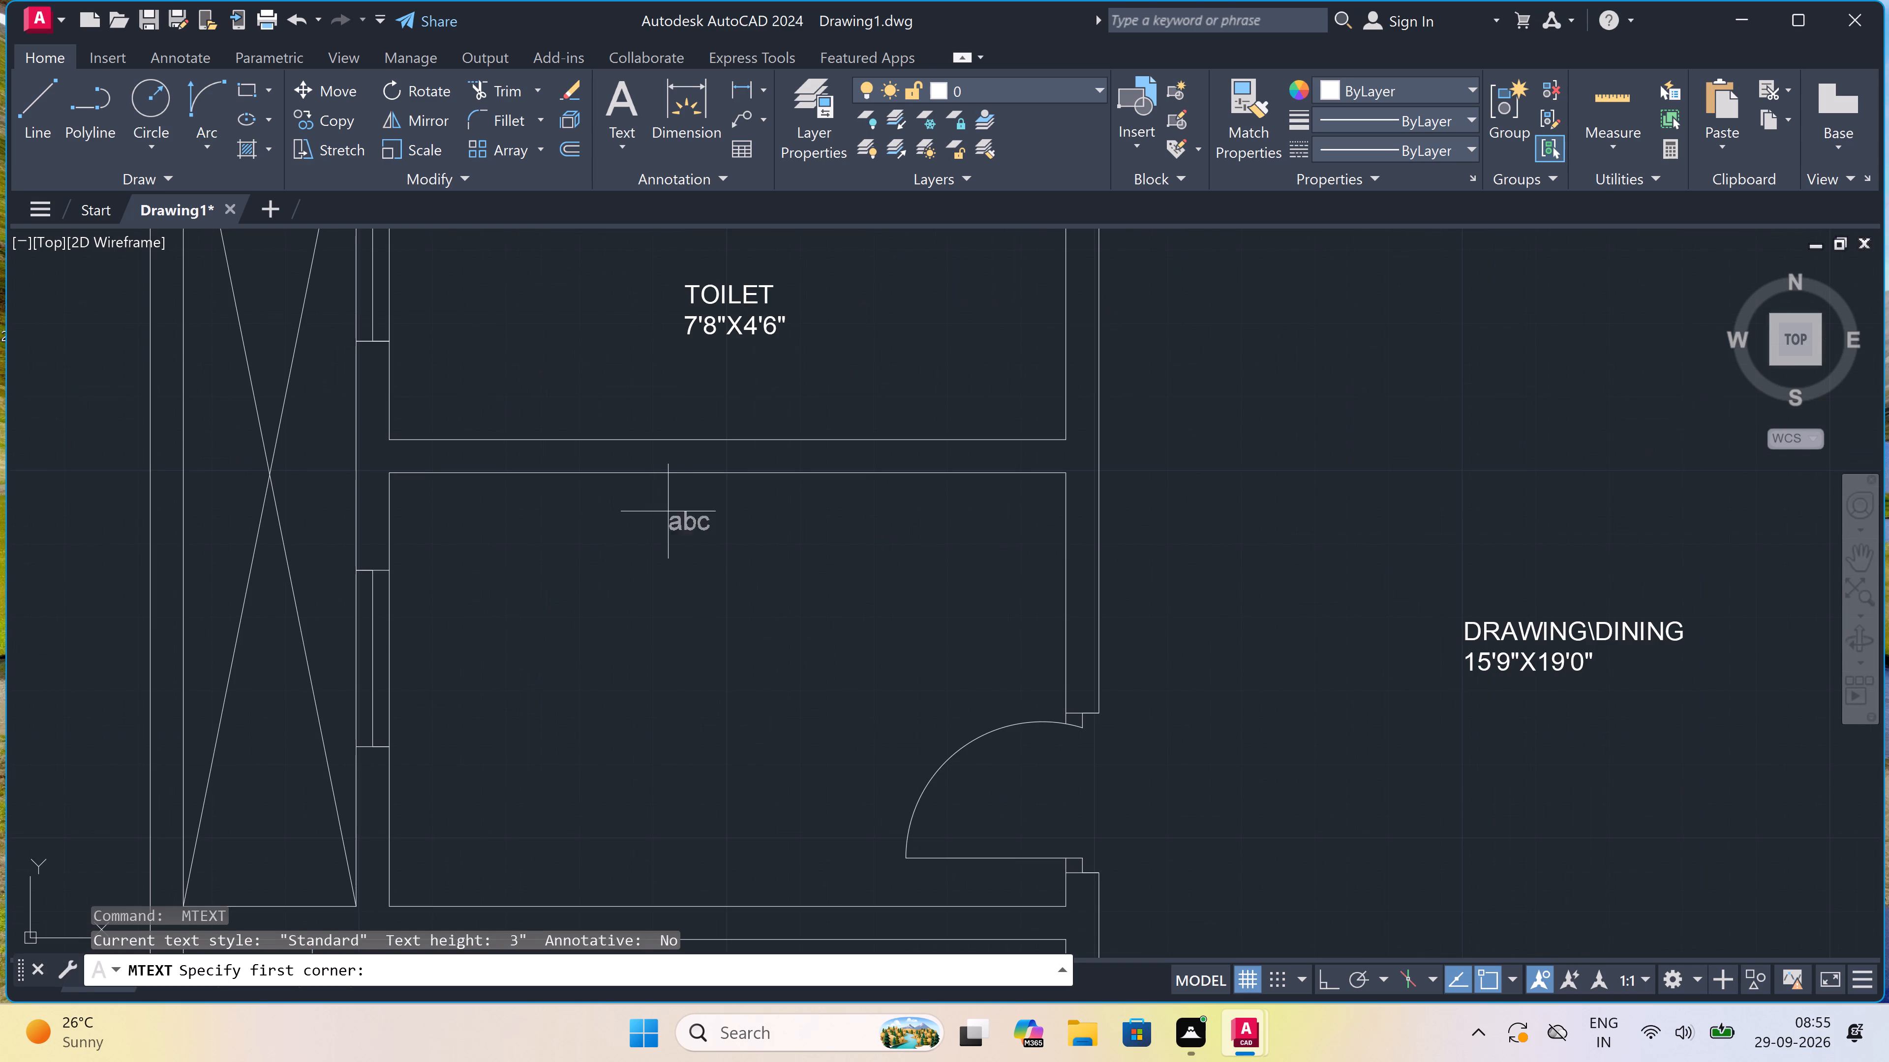
pyautogui.click(713, 544)
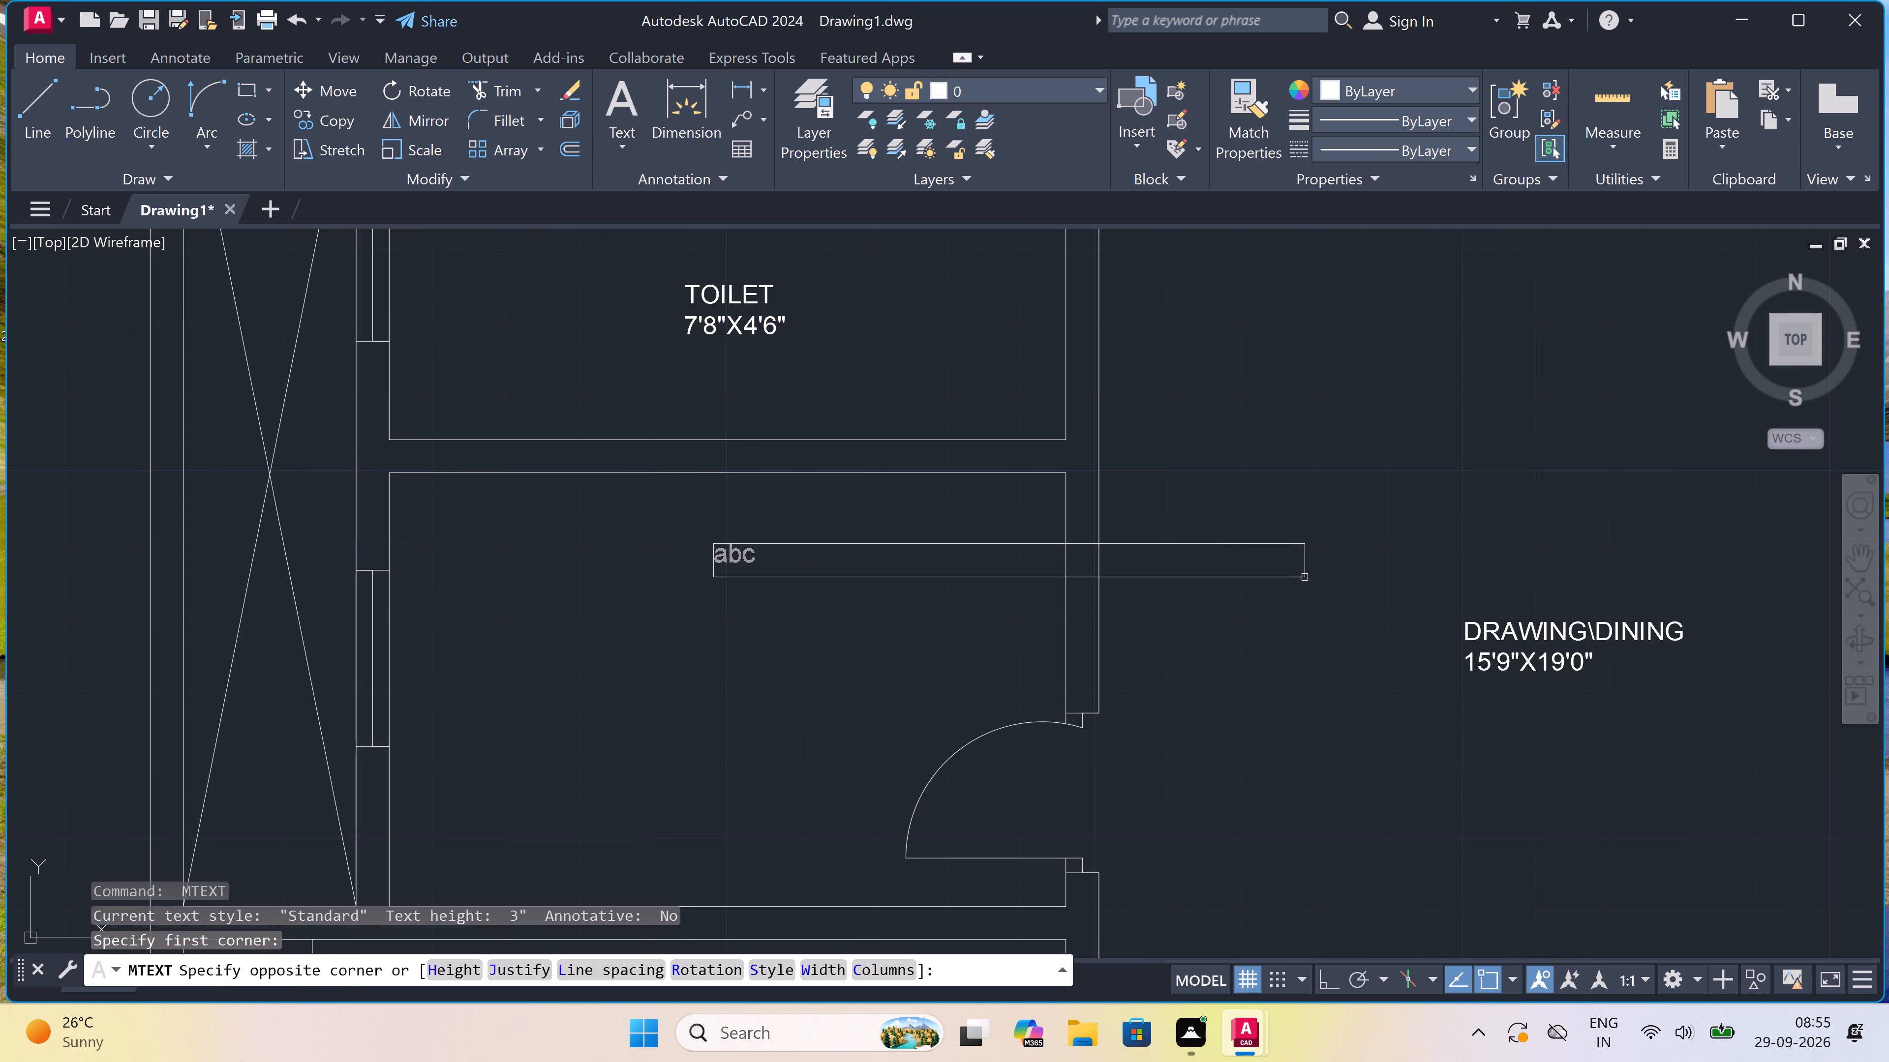
pyautogui.click(1305, 577)
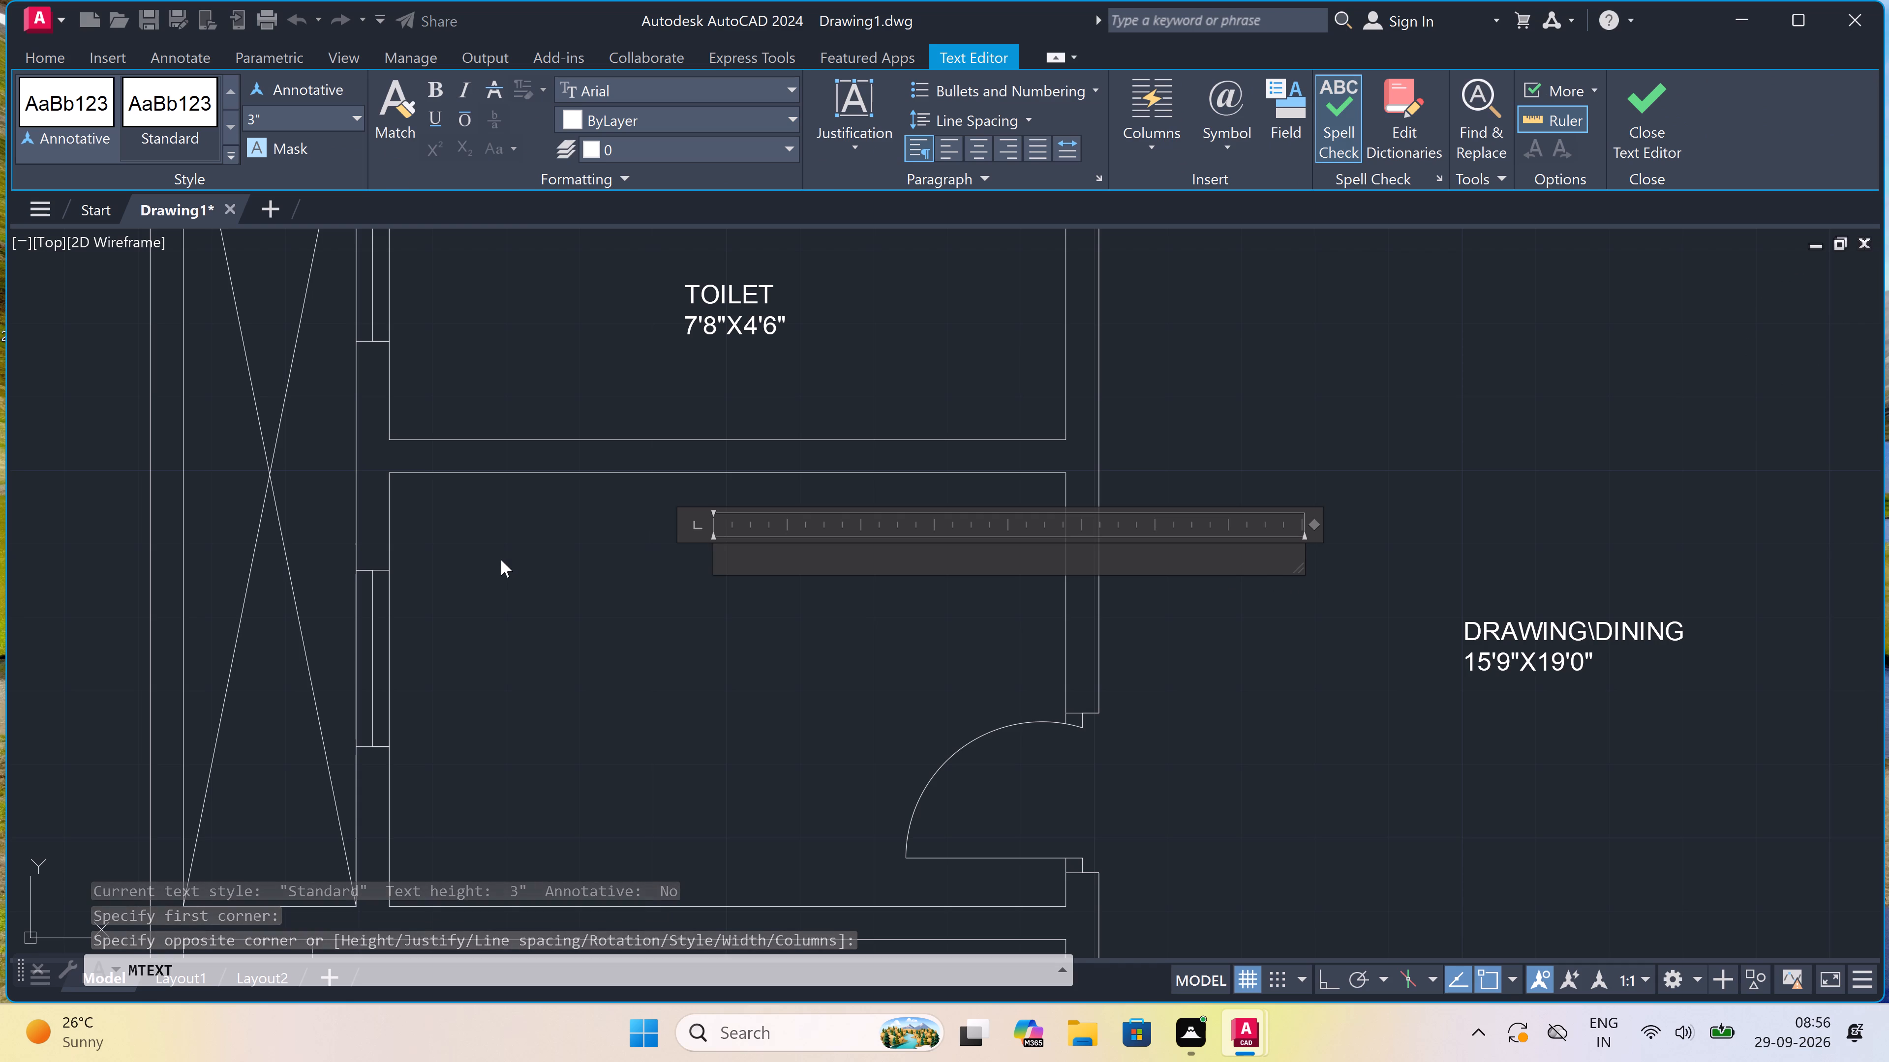
pyautogui.press('t')
pyautogui.write('OILET')
pyautogui.press('Return')
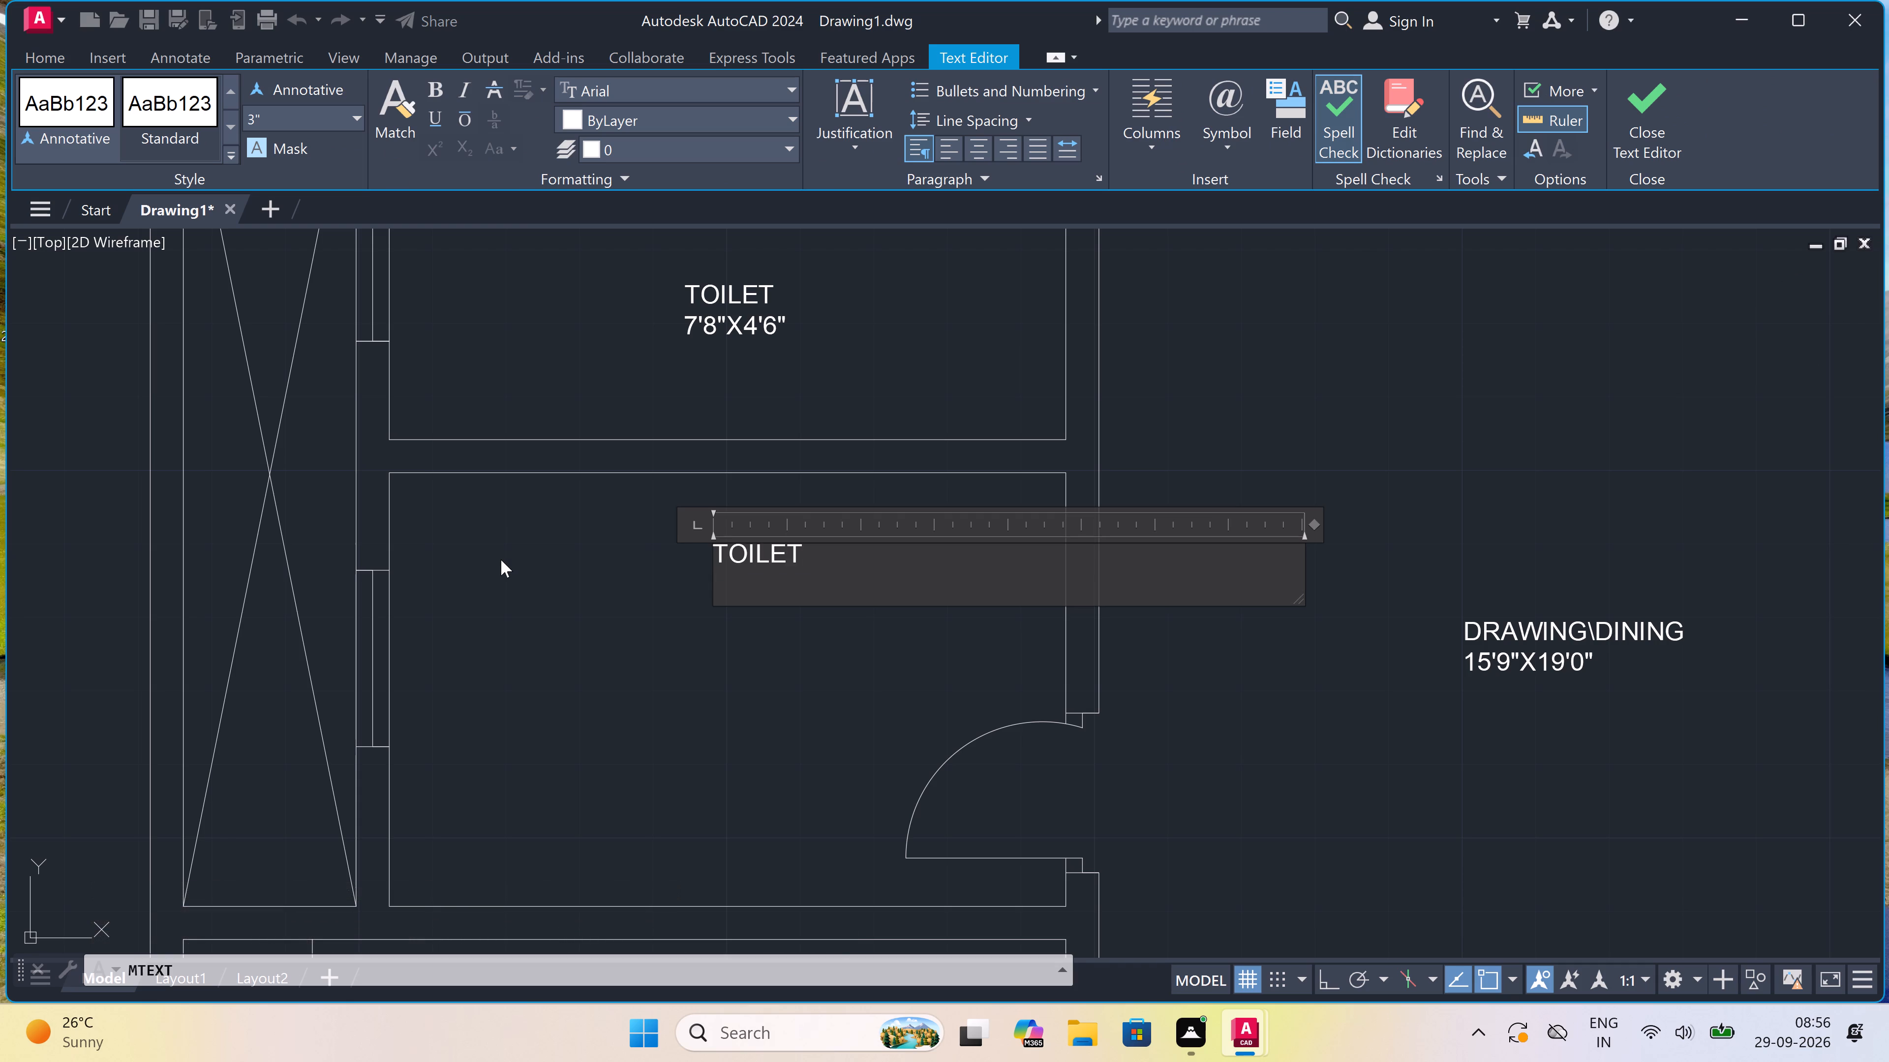
pyautogui.press('7')
pyautogui.press("'")
pyautogui.press('8')
pyautogui.hotkey('shift', '"')
pyautogui.press('x')
pyautogui.write("4'11")
pyautogui.hotkey('shift', '"')
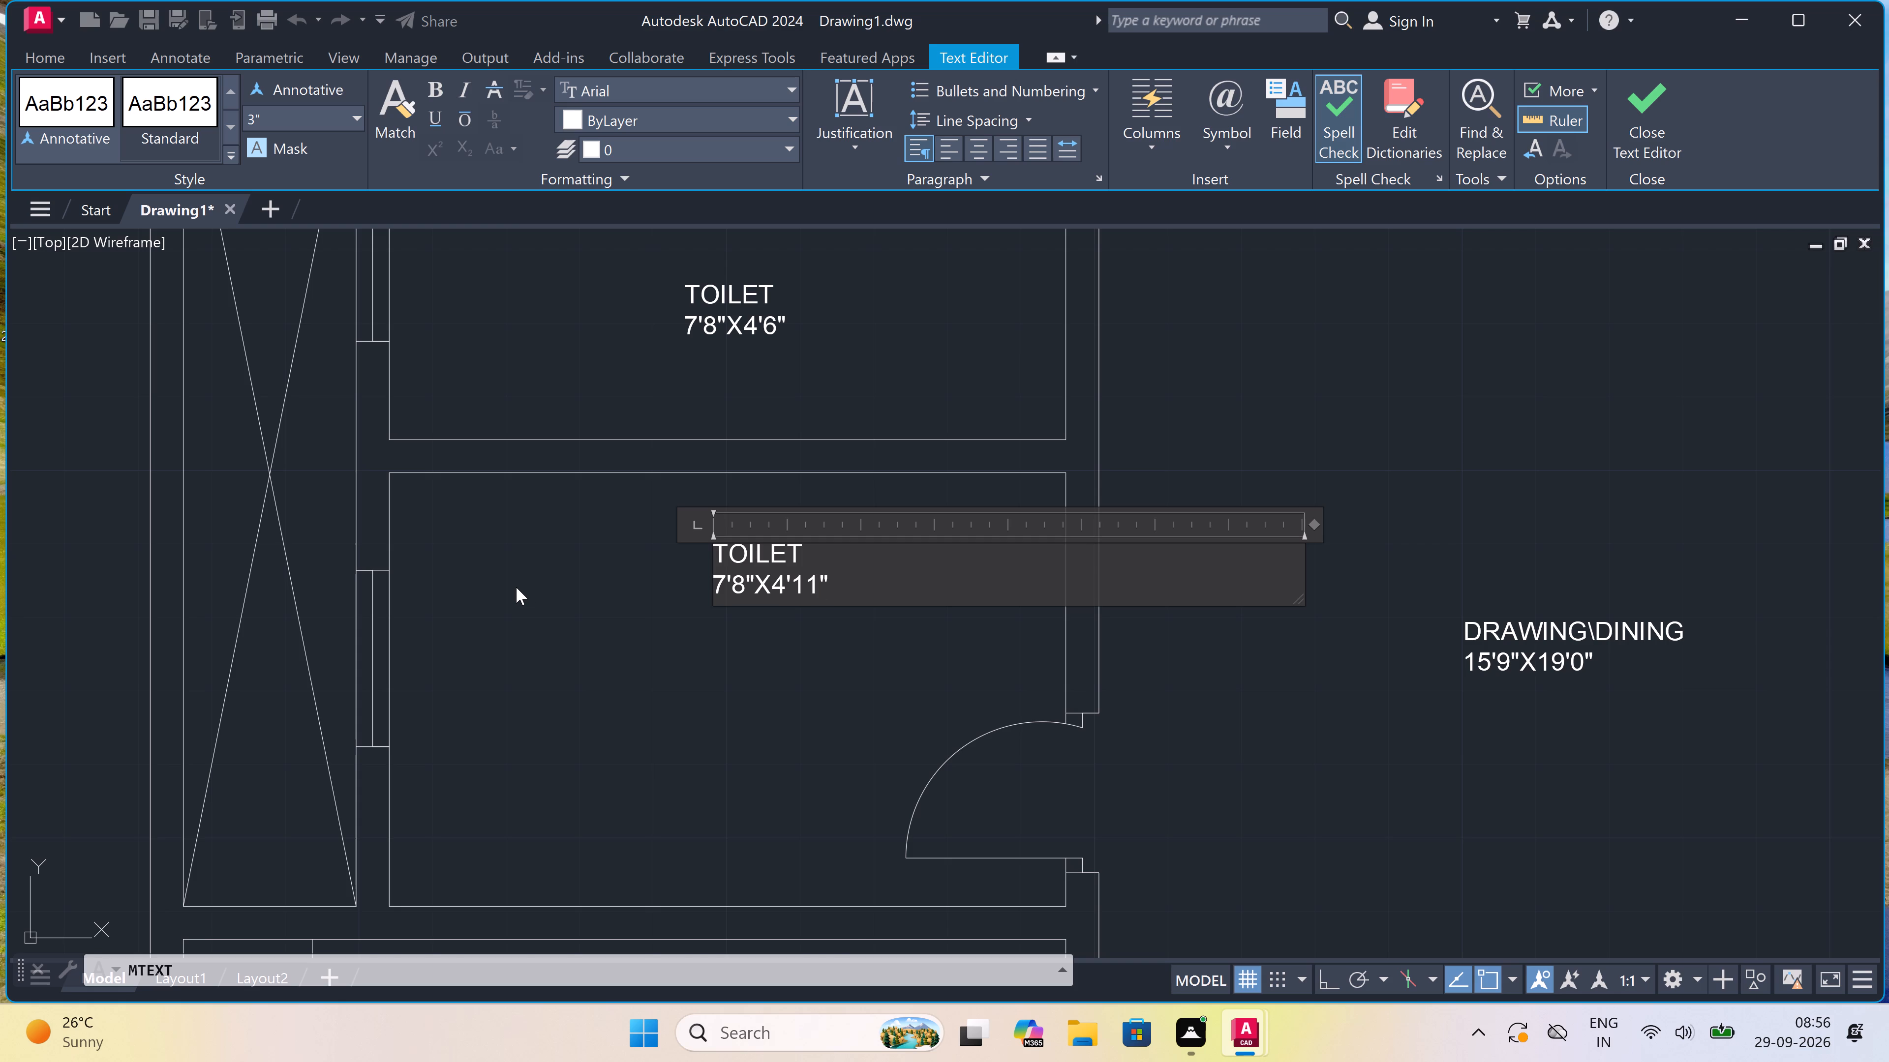
pyautogui.click(516, 589)
# Place a multiline text box in the small corner room directly below the 15'9"X10'10" bedroom.
pyautogui.scroll(-4, 570, 554)
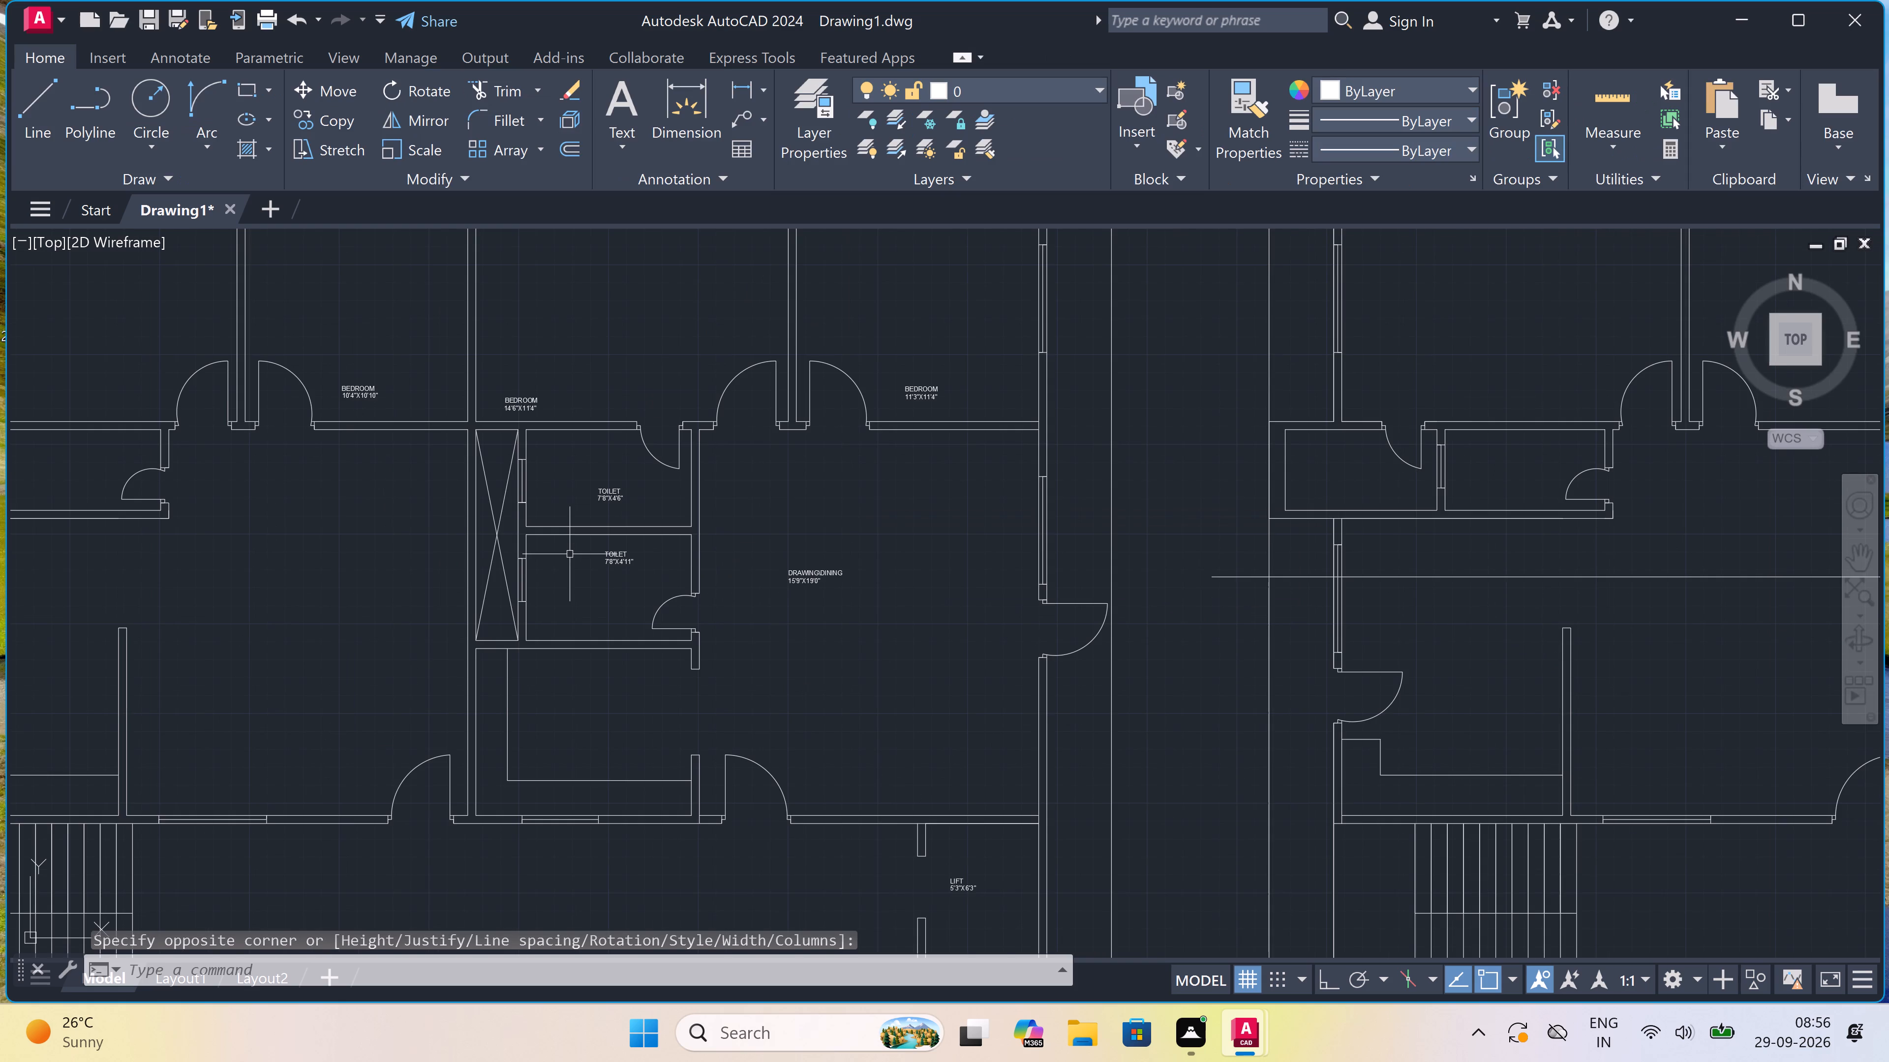
pyautogui.scroll(-3, 570, 554)
pyautogui.scroll(1, 254, 527)
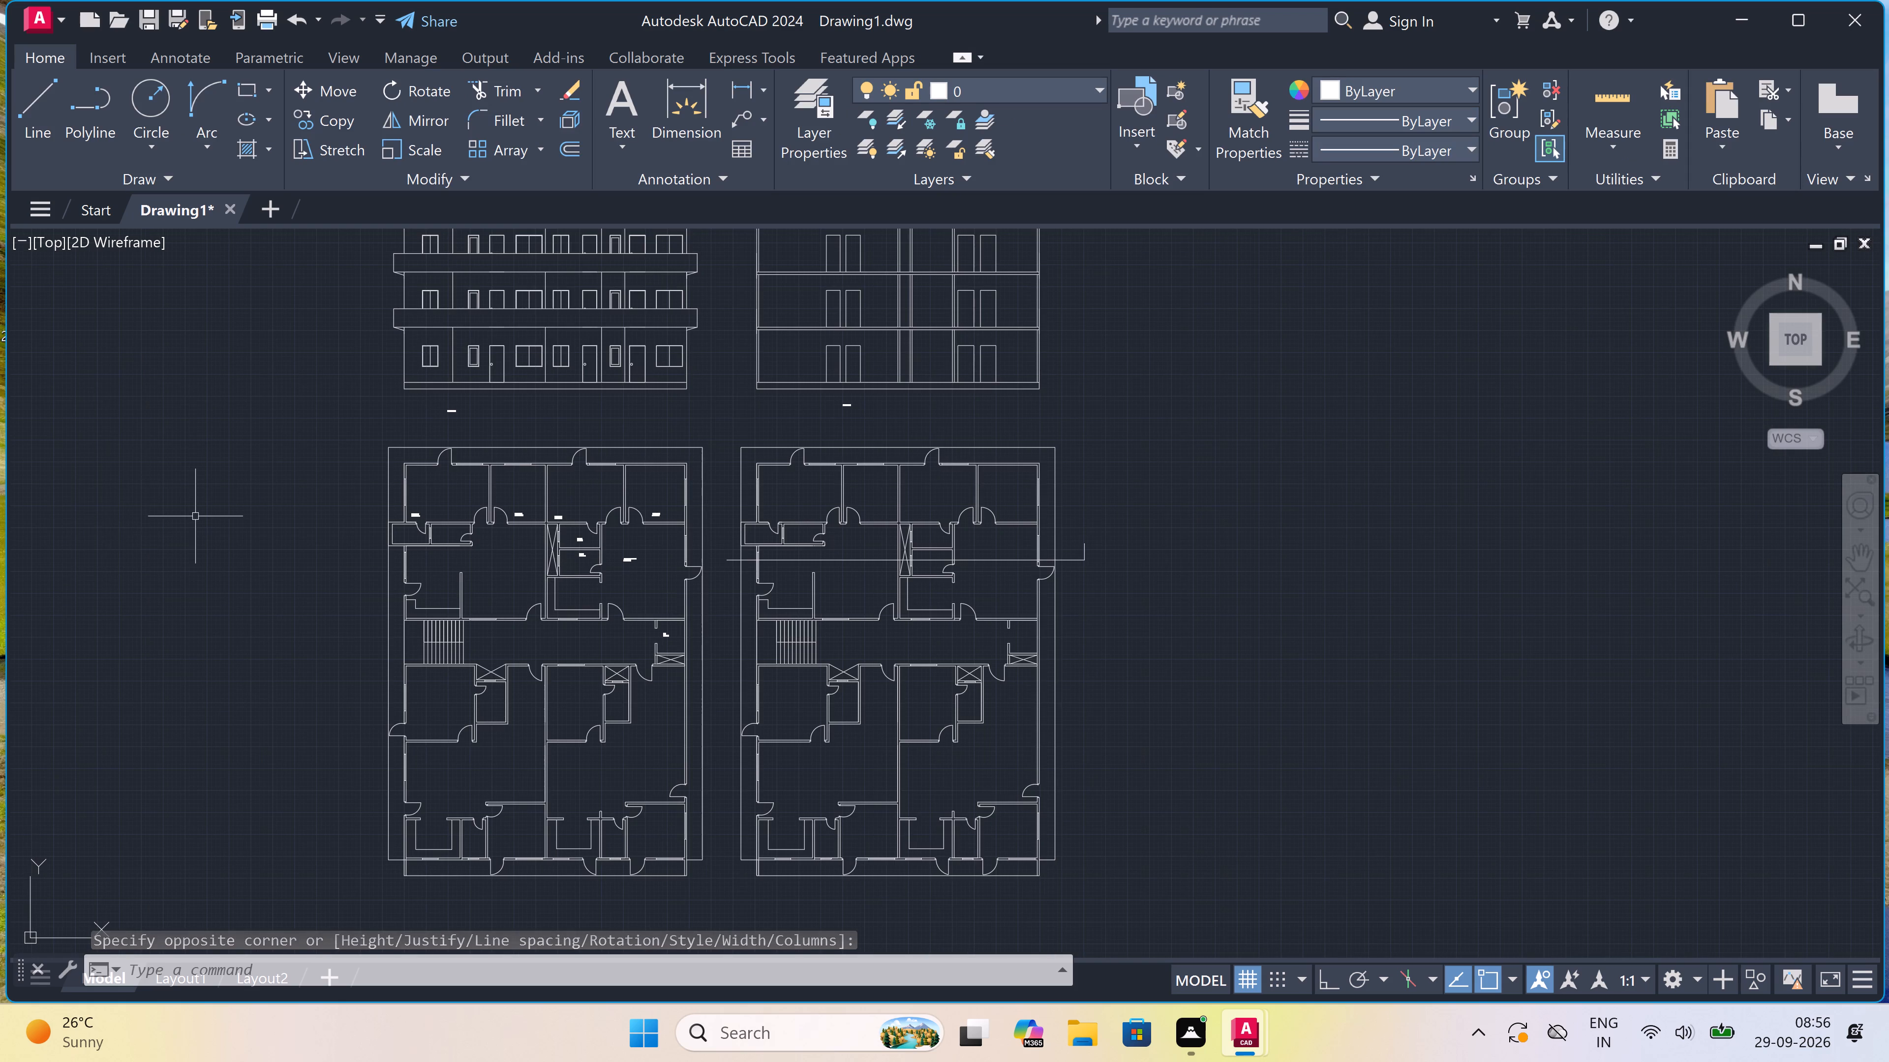
pyautogui.scroll(2, 254, 527)
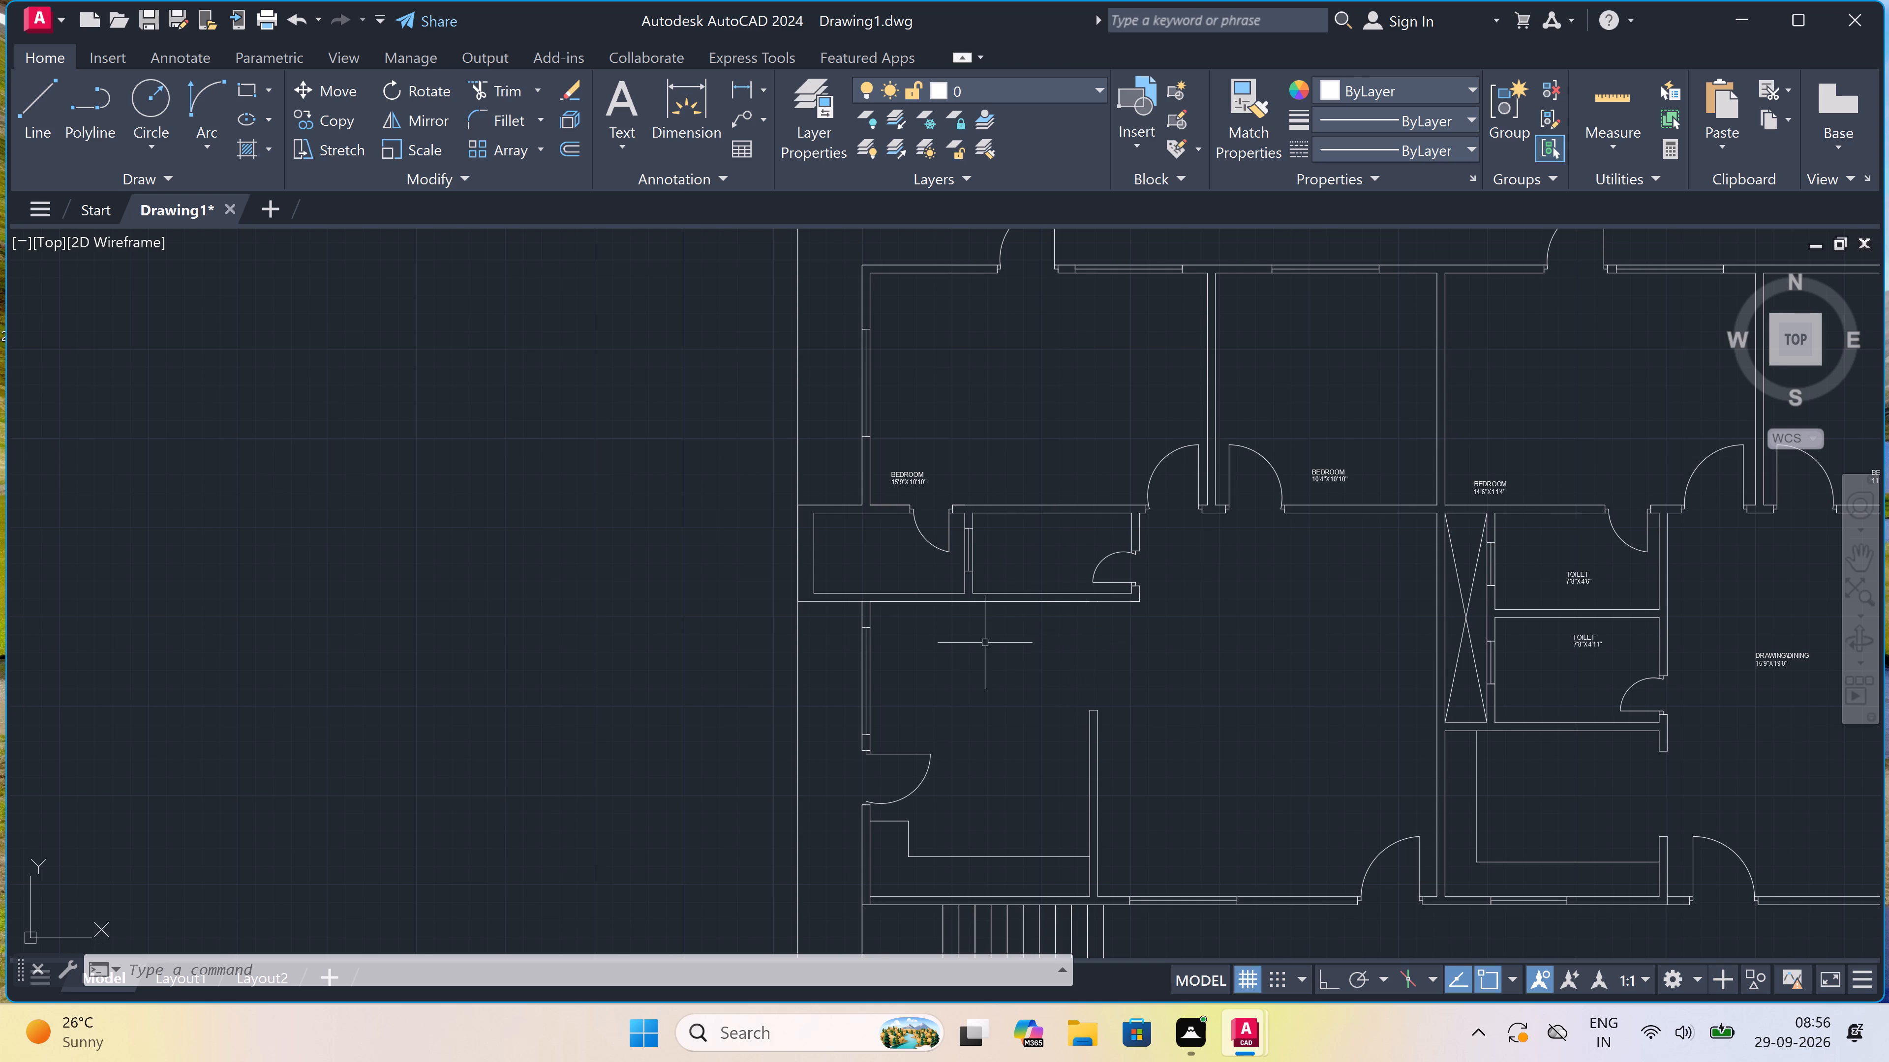
pyautogui.scroll(1, 904, 566)
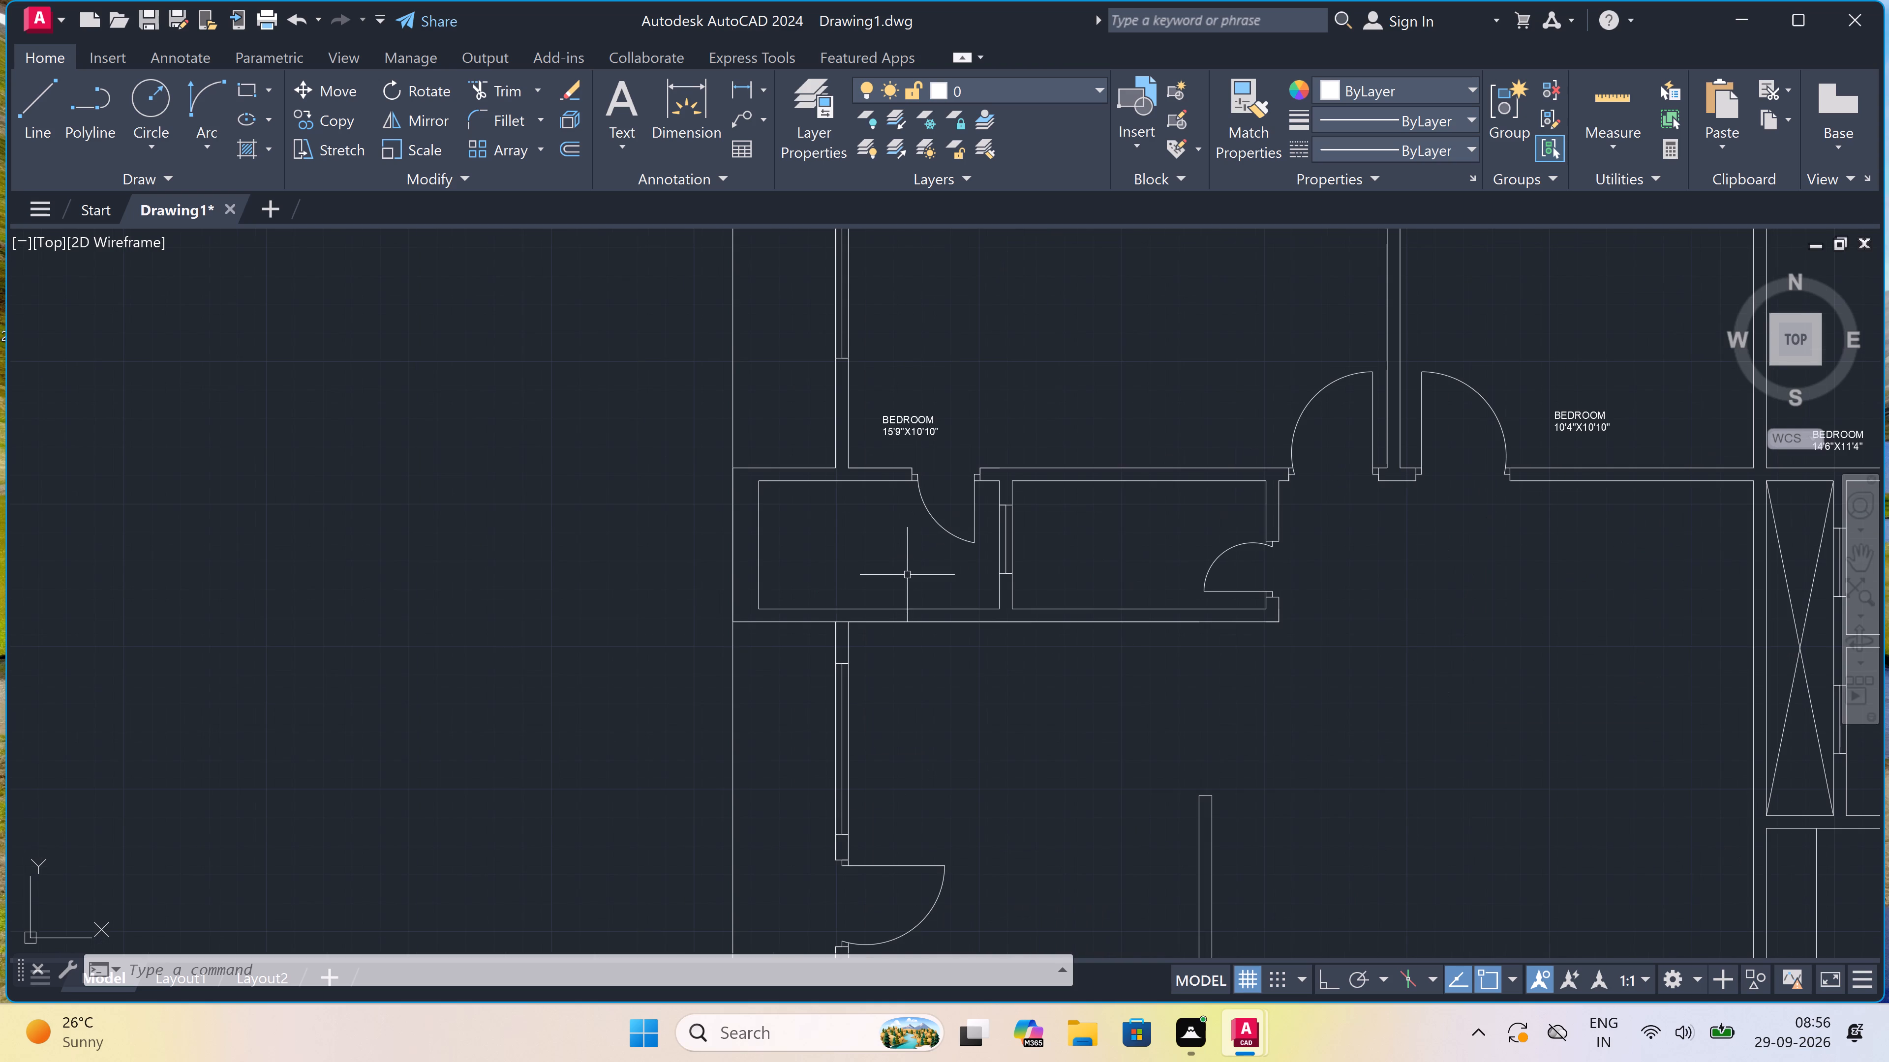
pyautogui.scroll(1, 871, 534)
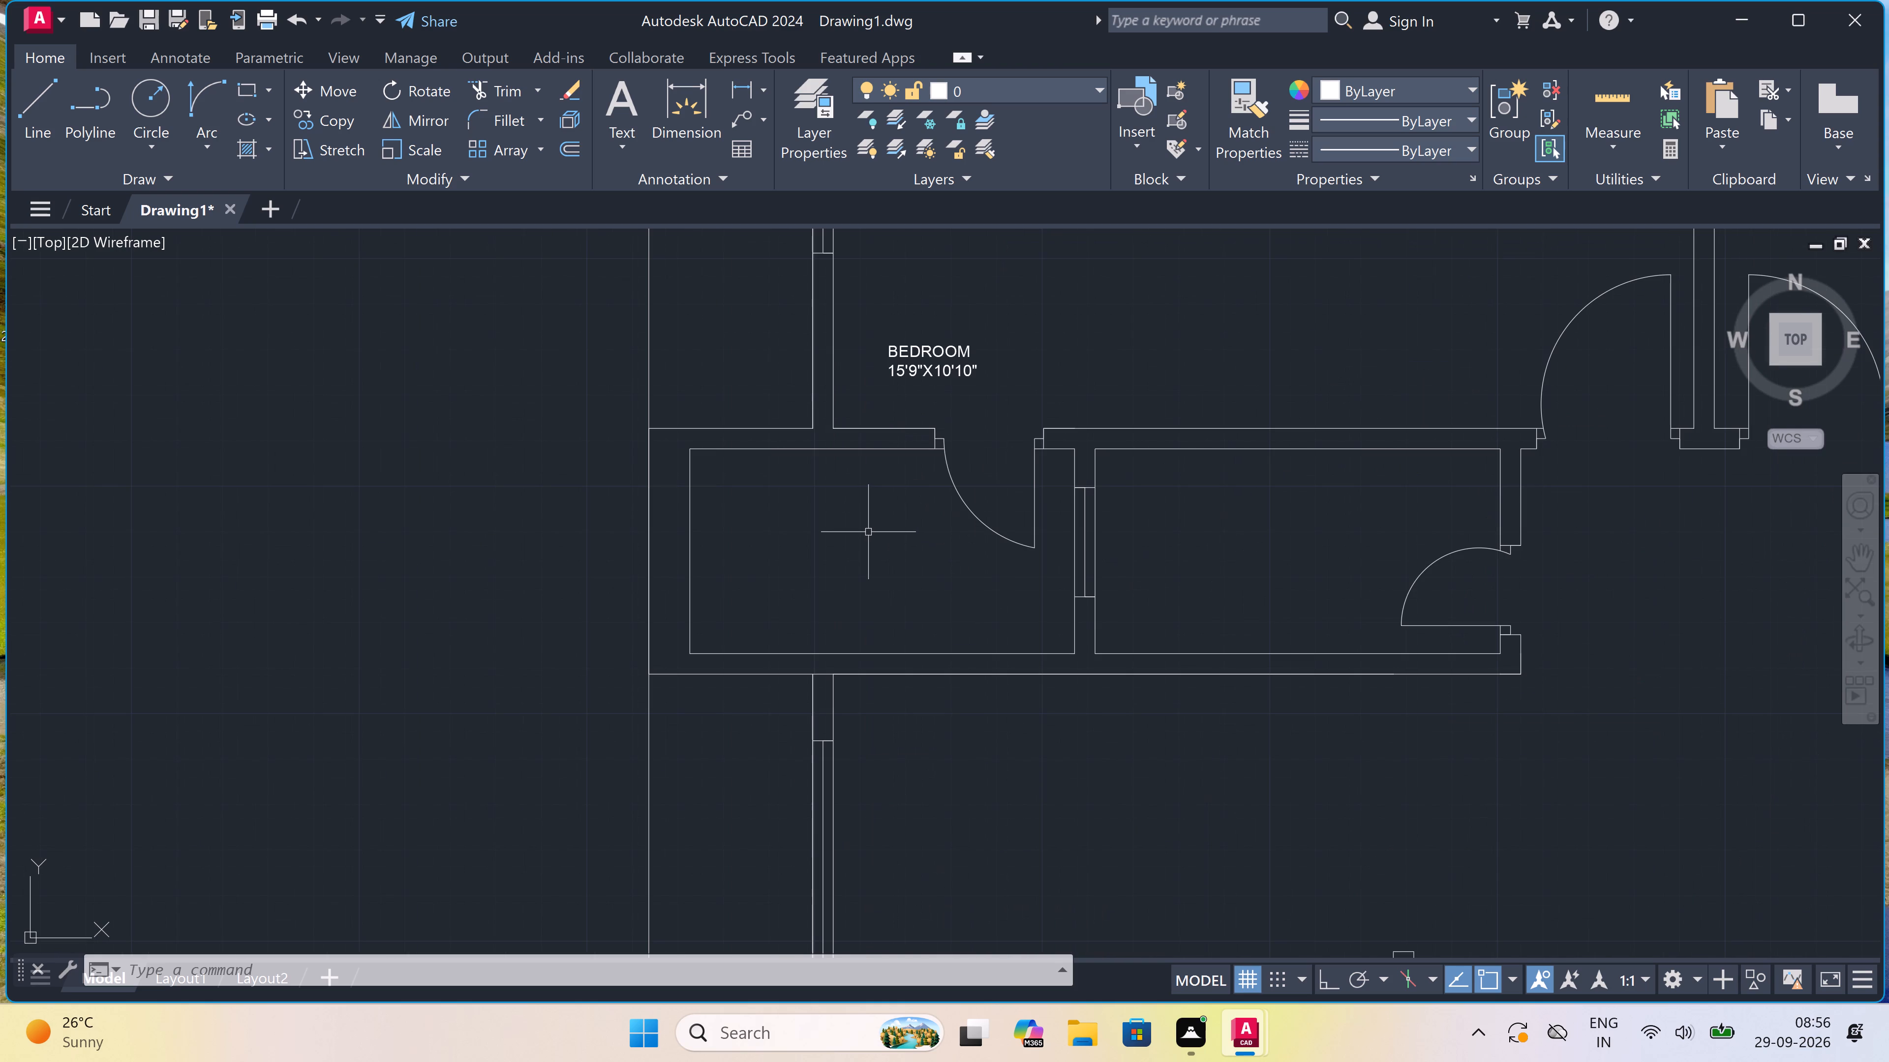
pyautogui.press('space')
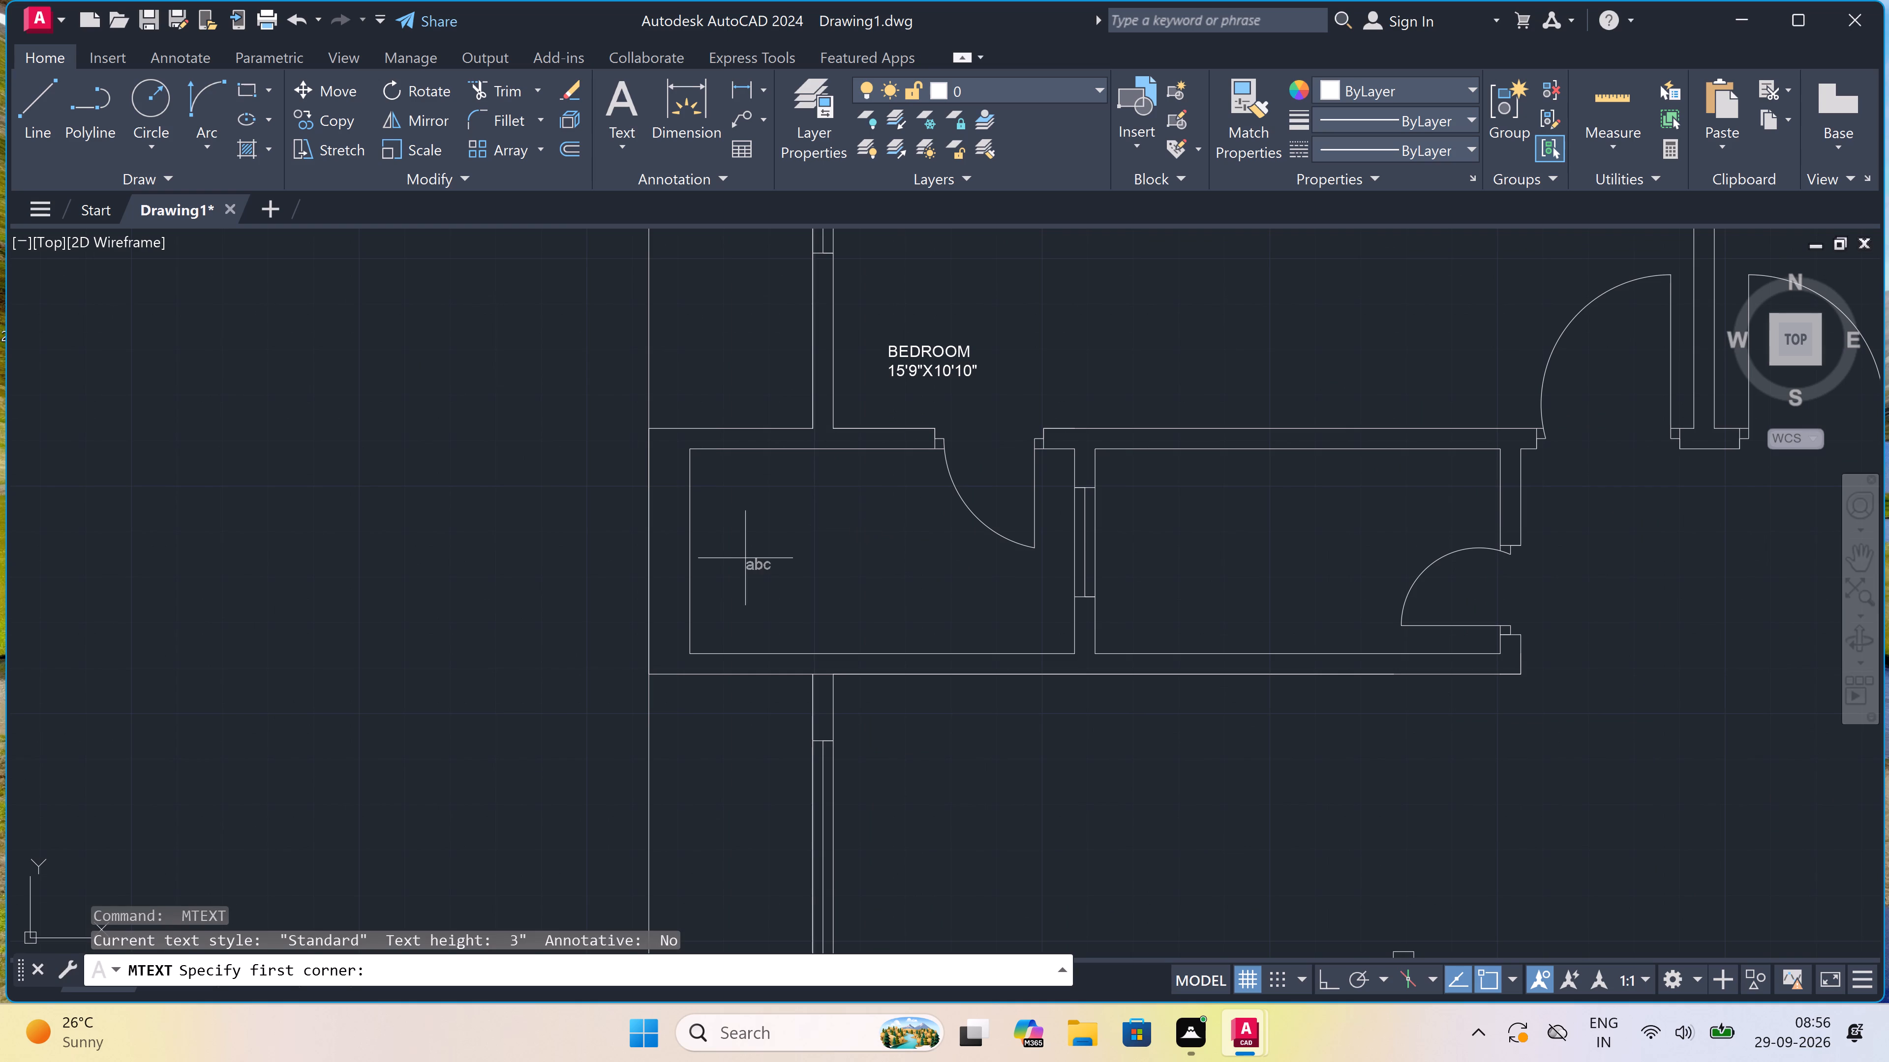
pyautogui.moveTo(738, 558); pyautogui.dragTo(761, 558)
pyautogui.click(1098, 619)
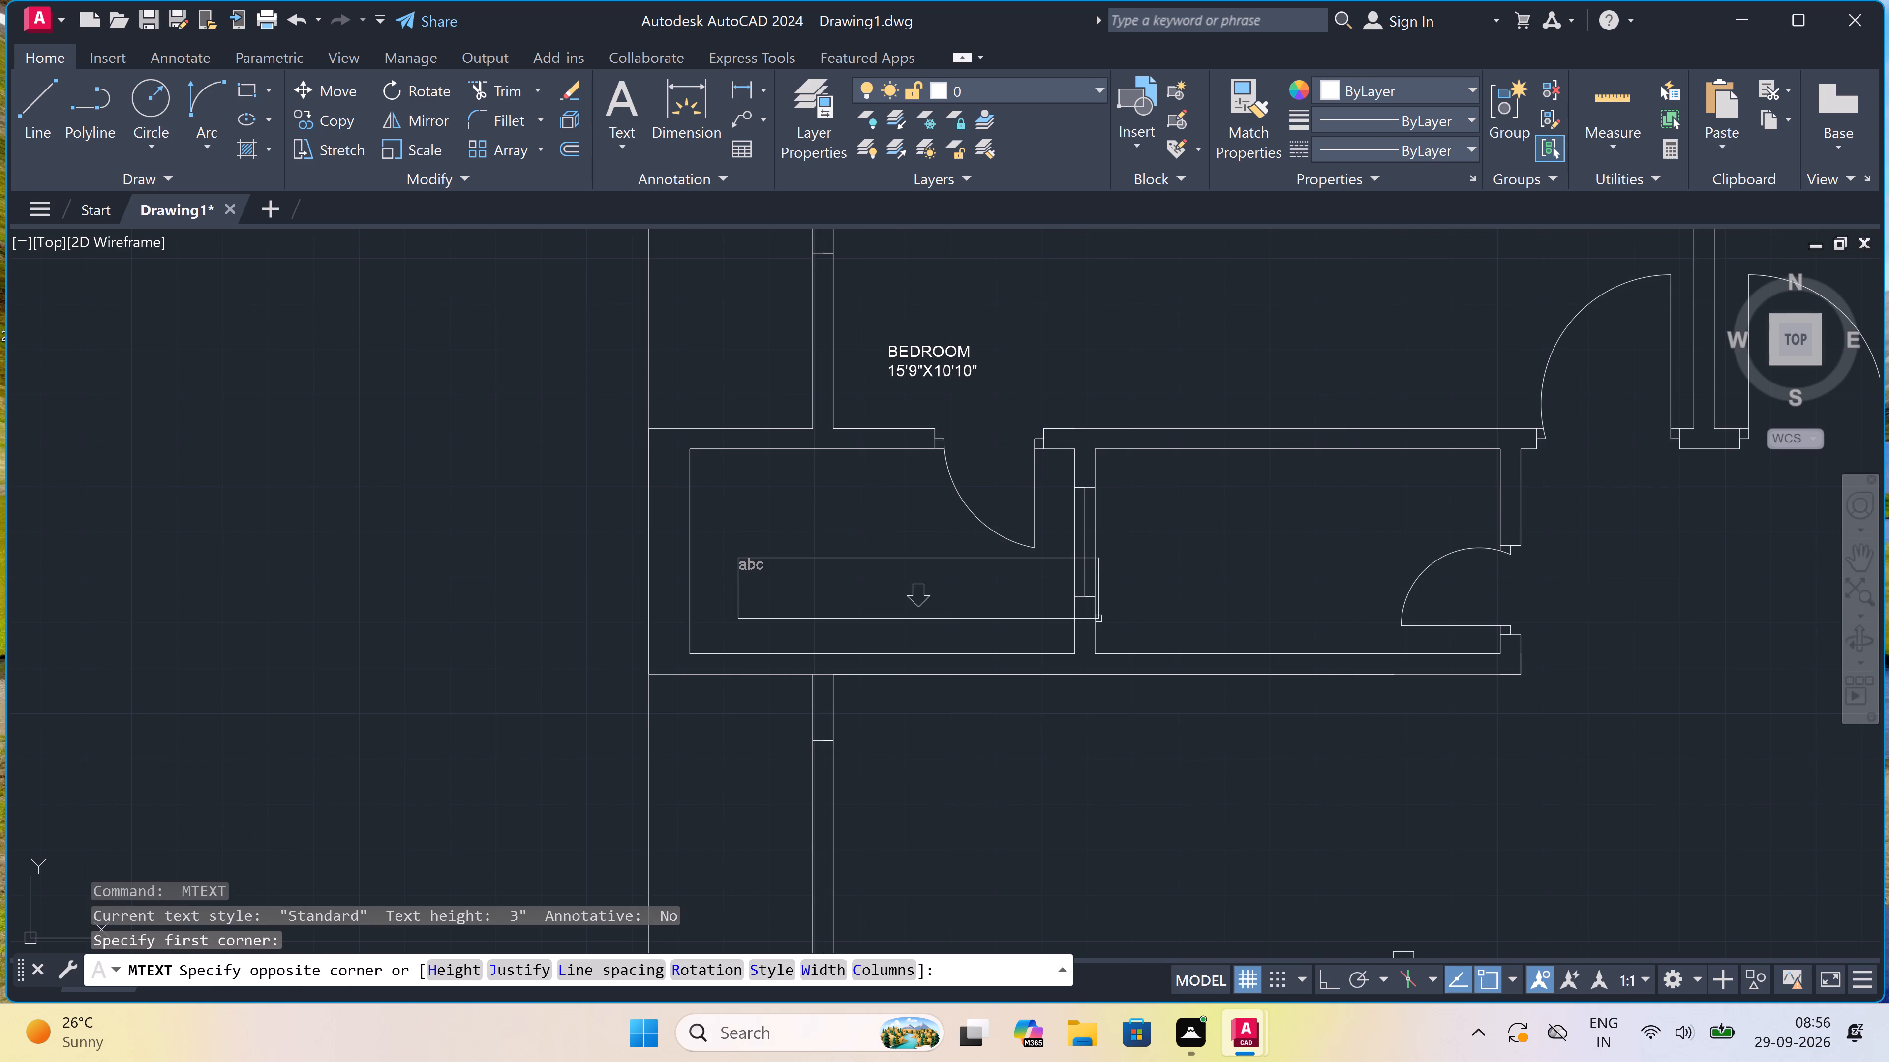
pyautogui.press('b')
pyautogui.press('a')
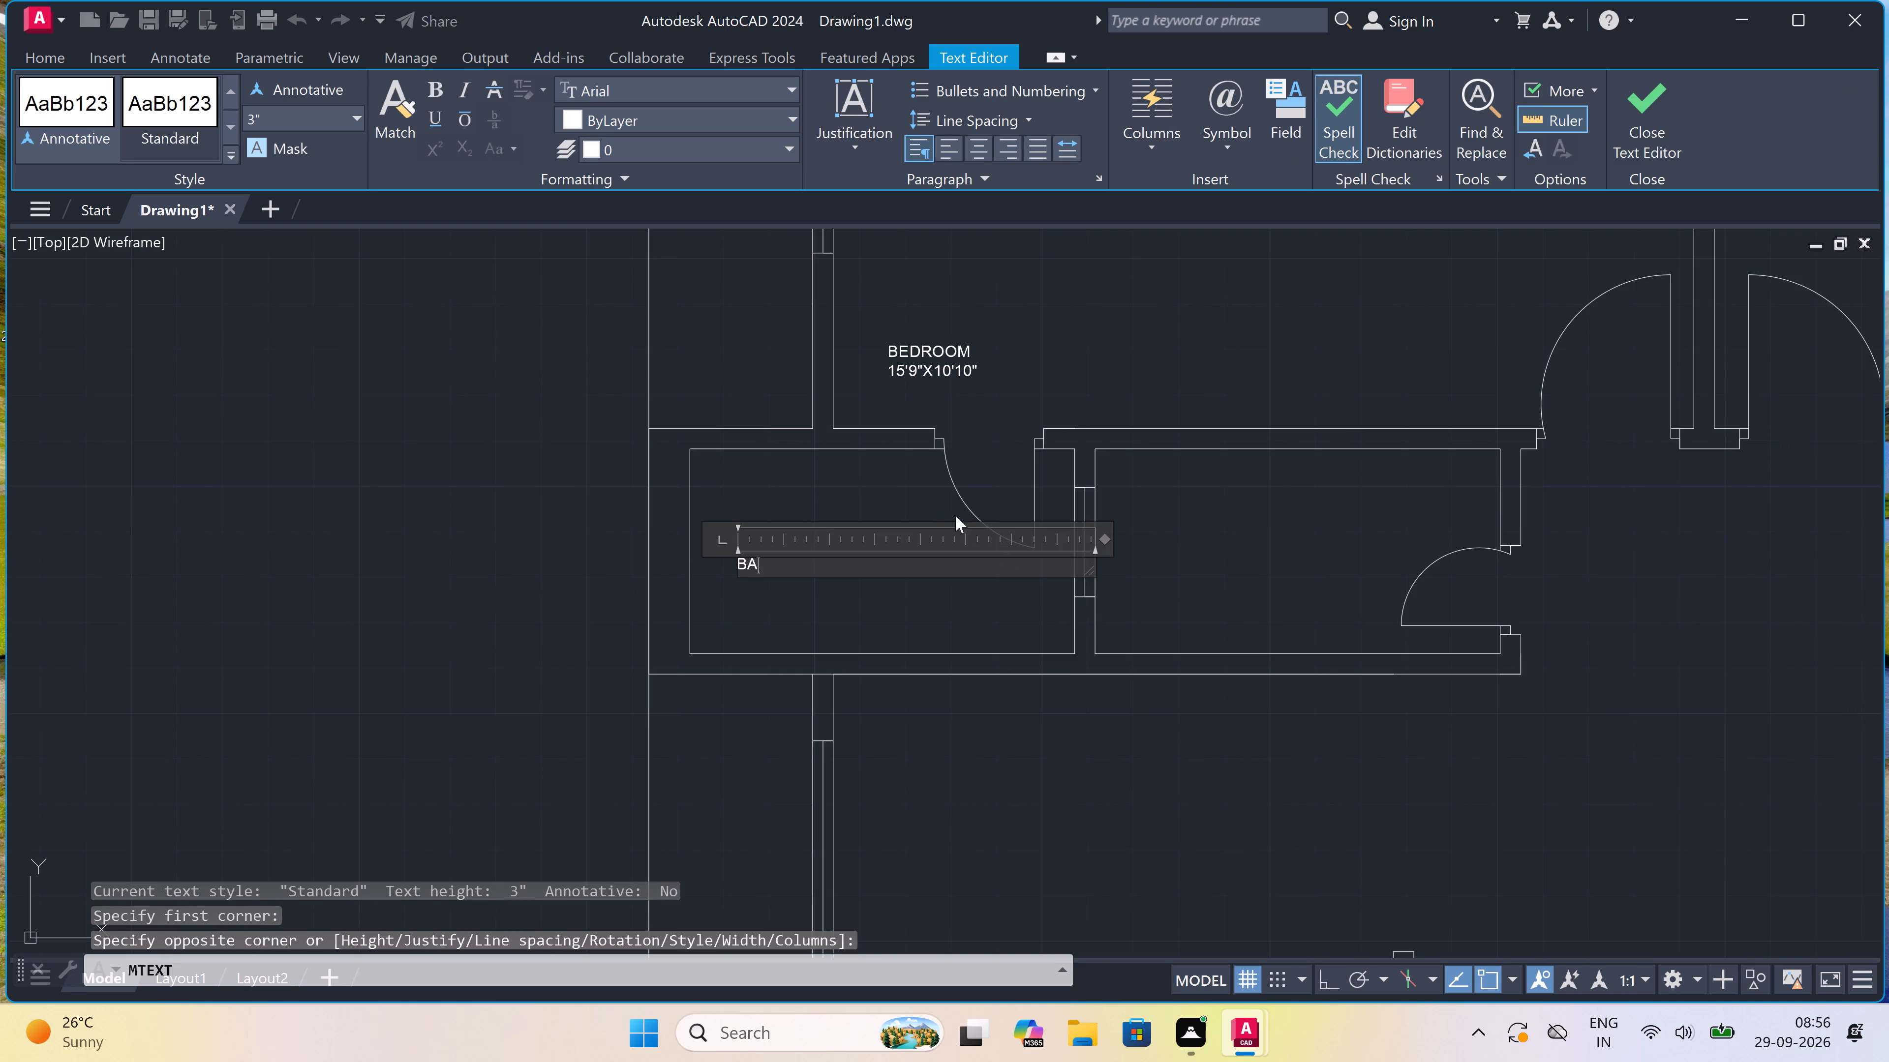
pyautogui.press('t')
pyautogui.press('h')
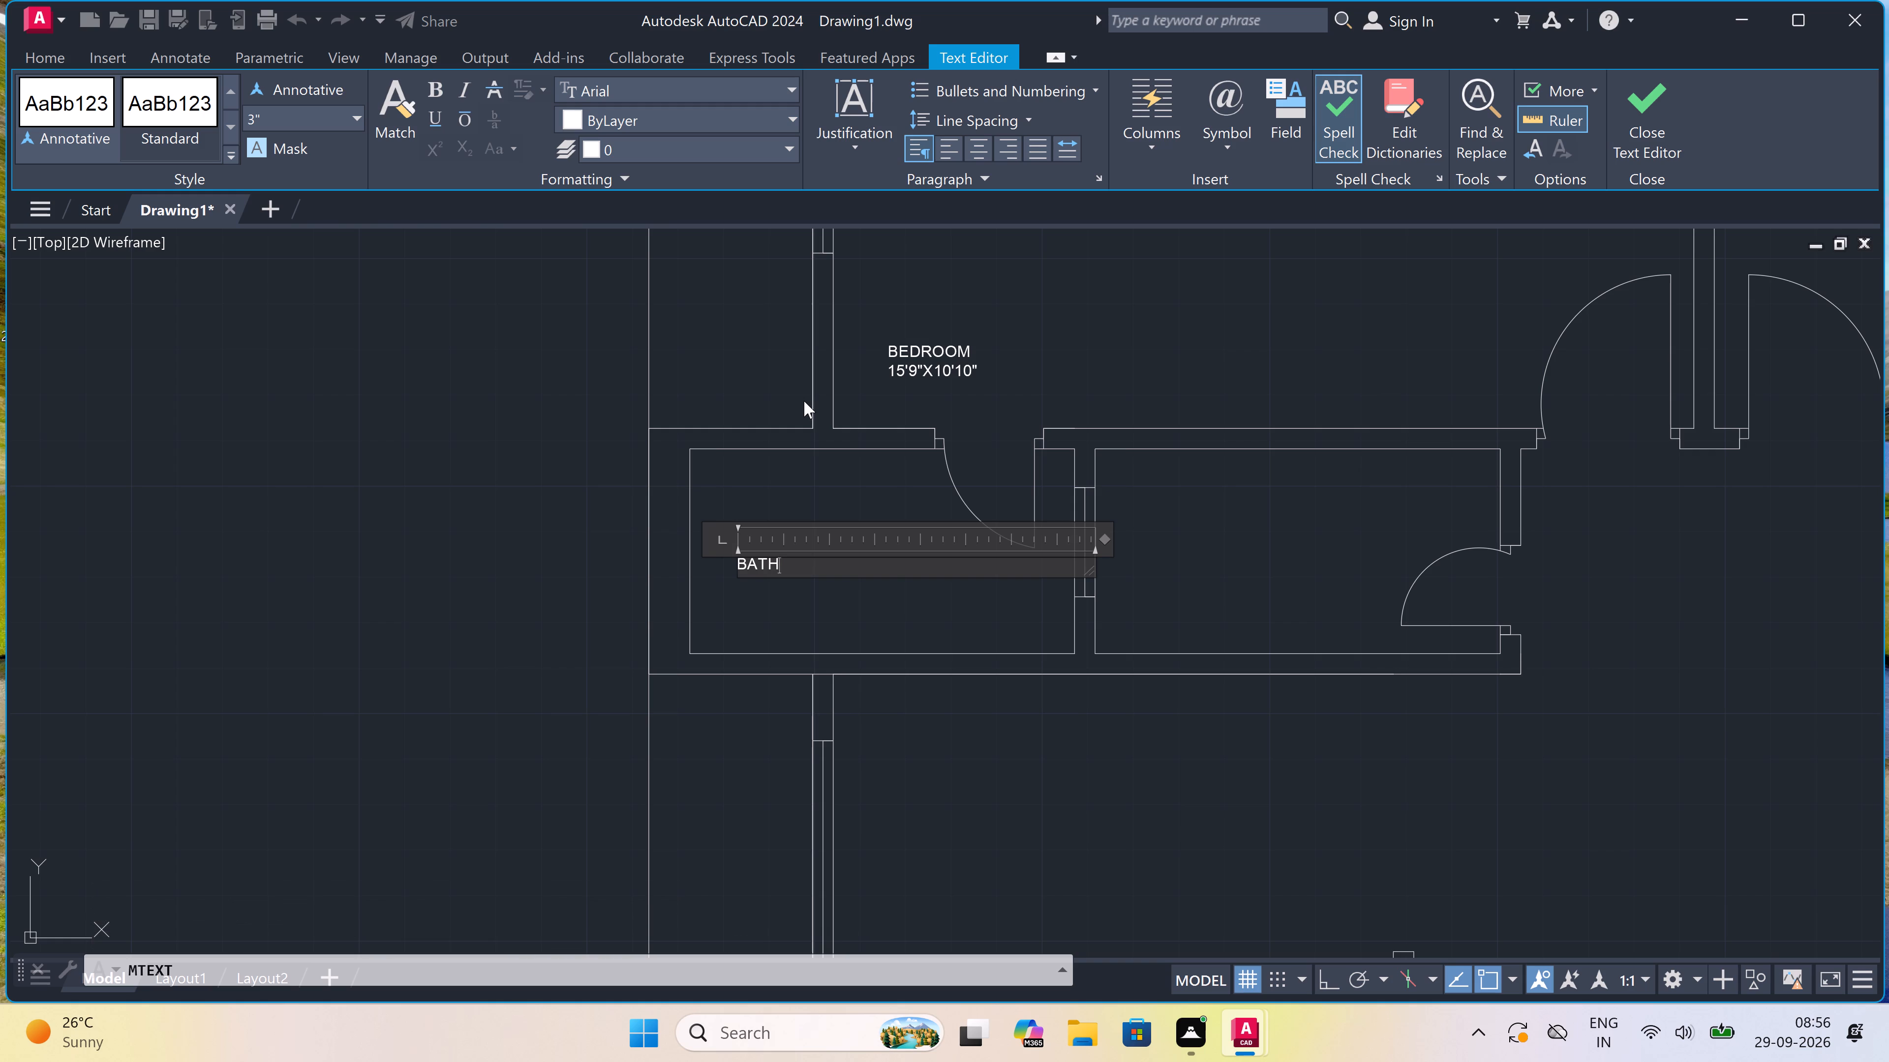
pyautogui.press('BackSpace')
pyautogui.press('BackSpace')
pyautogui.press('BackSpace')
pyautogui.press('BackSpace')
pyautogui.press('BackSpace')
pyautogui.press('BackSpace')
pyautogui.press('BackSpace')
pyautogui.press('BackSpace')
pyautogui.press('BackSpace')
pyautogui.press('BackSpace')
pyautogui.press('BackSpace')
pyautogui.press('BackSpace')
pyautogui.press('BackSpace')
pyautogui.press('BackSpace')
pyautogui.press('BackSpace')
# Enter TOILET and 7'5"X4'6" as the two lines of the new text and finish it.
pyautogui.press('t')
pyautogui.write('OILET')
pyautogui.press('Return')
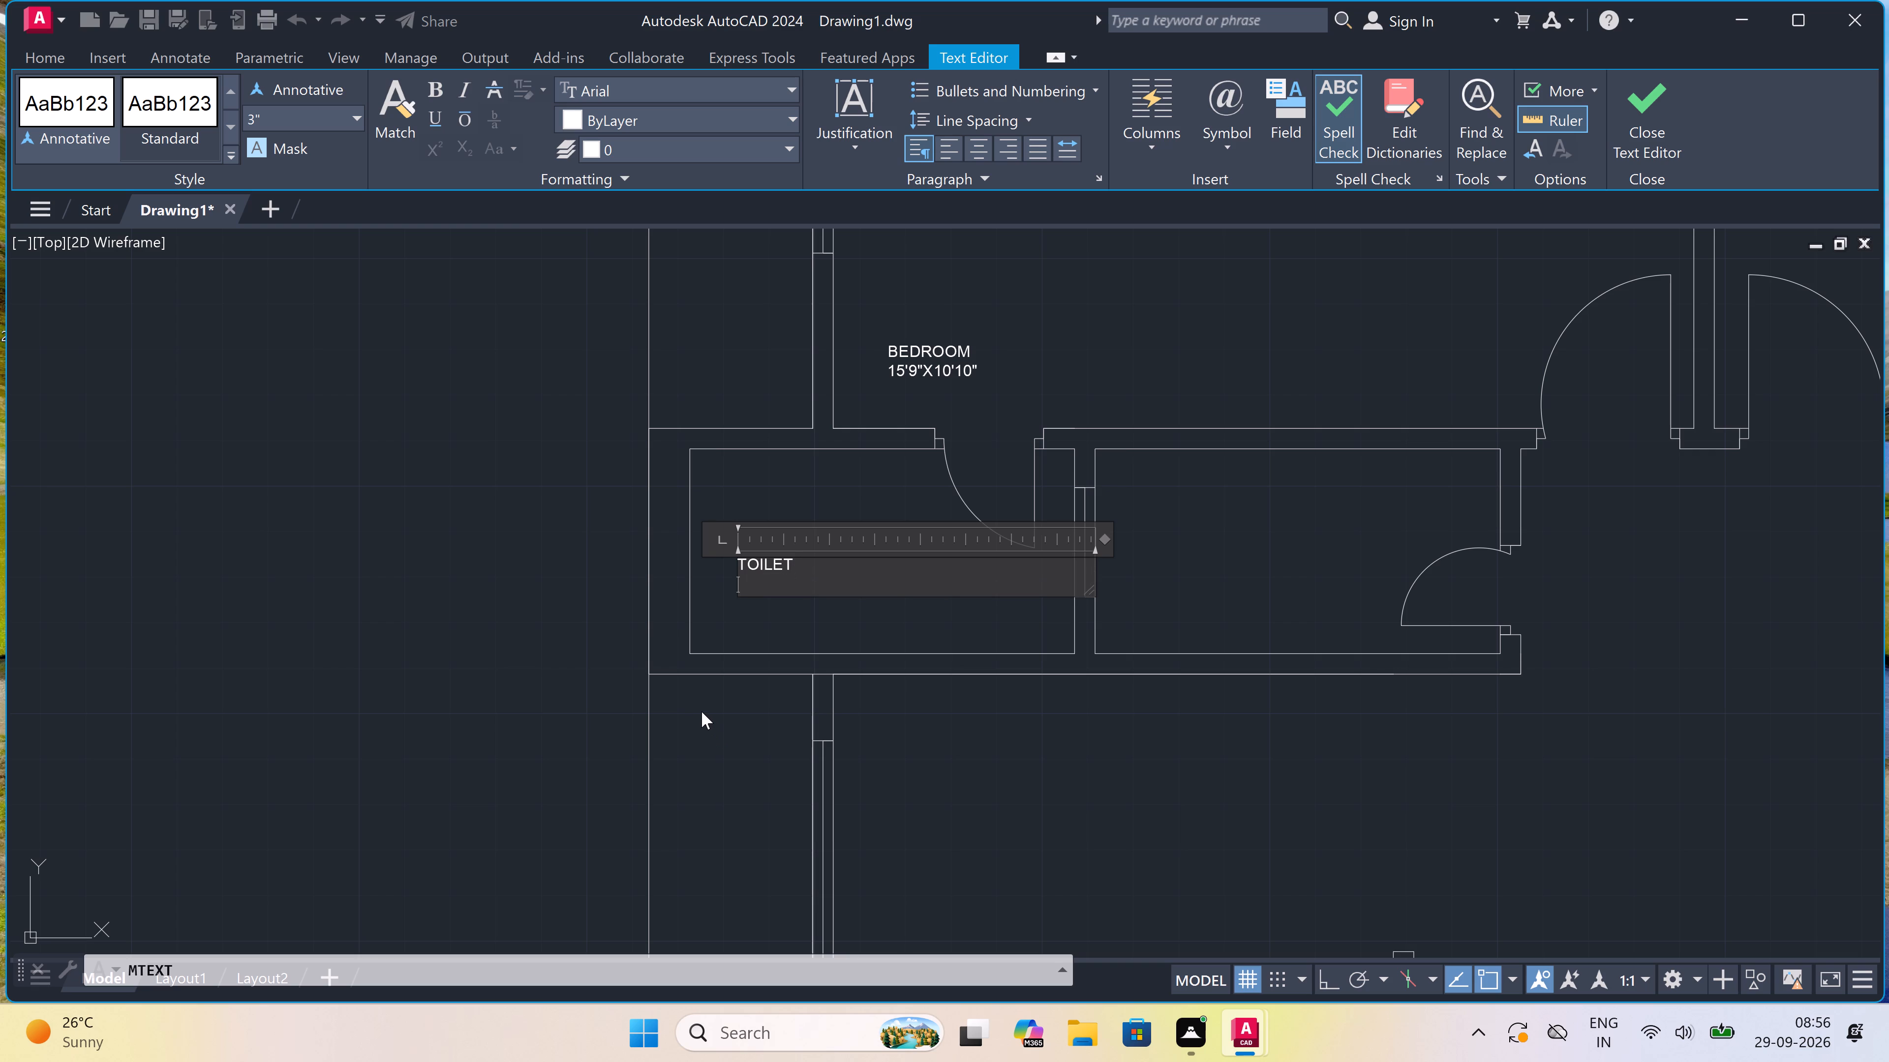
pyautogui.press('7')
pyautogui.press("'")
pyautogui.press('5')
pyautogui.hotkey('shift', '"')
pyautogui.press('x')
pyautogui.press('4')
pyautogui.press("'")
pyautogui.press('6')
pyautogui.hotkey('shift', '"')
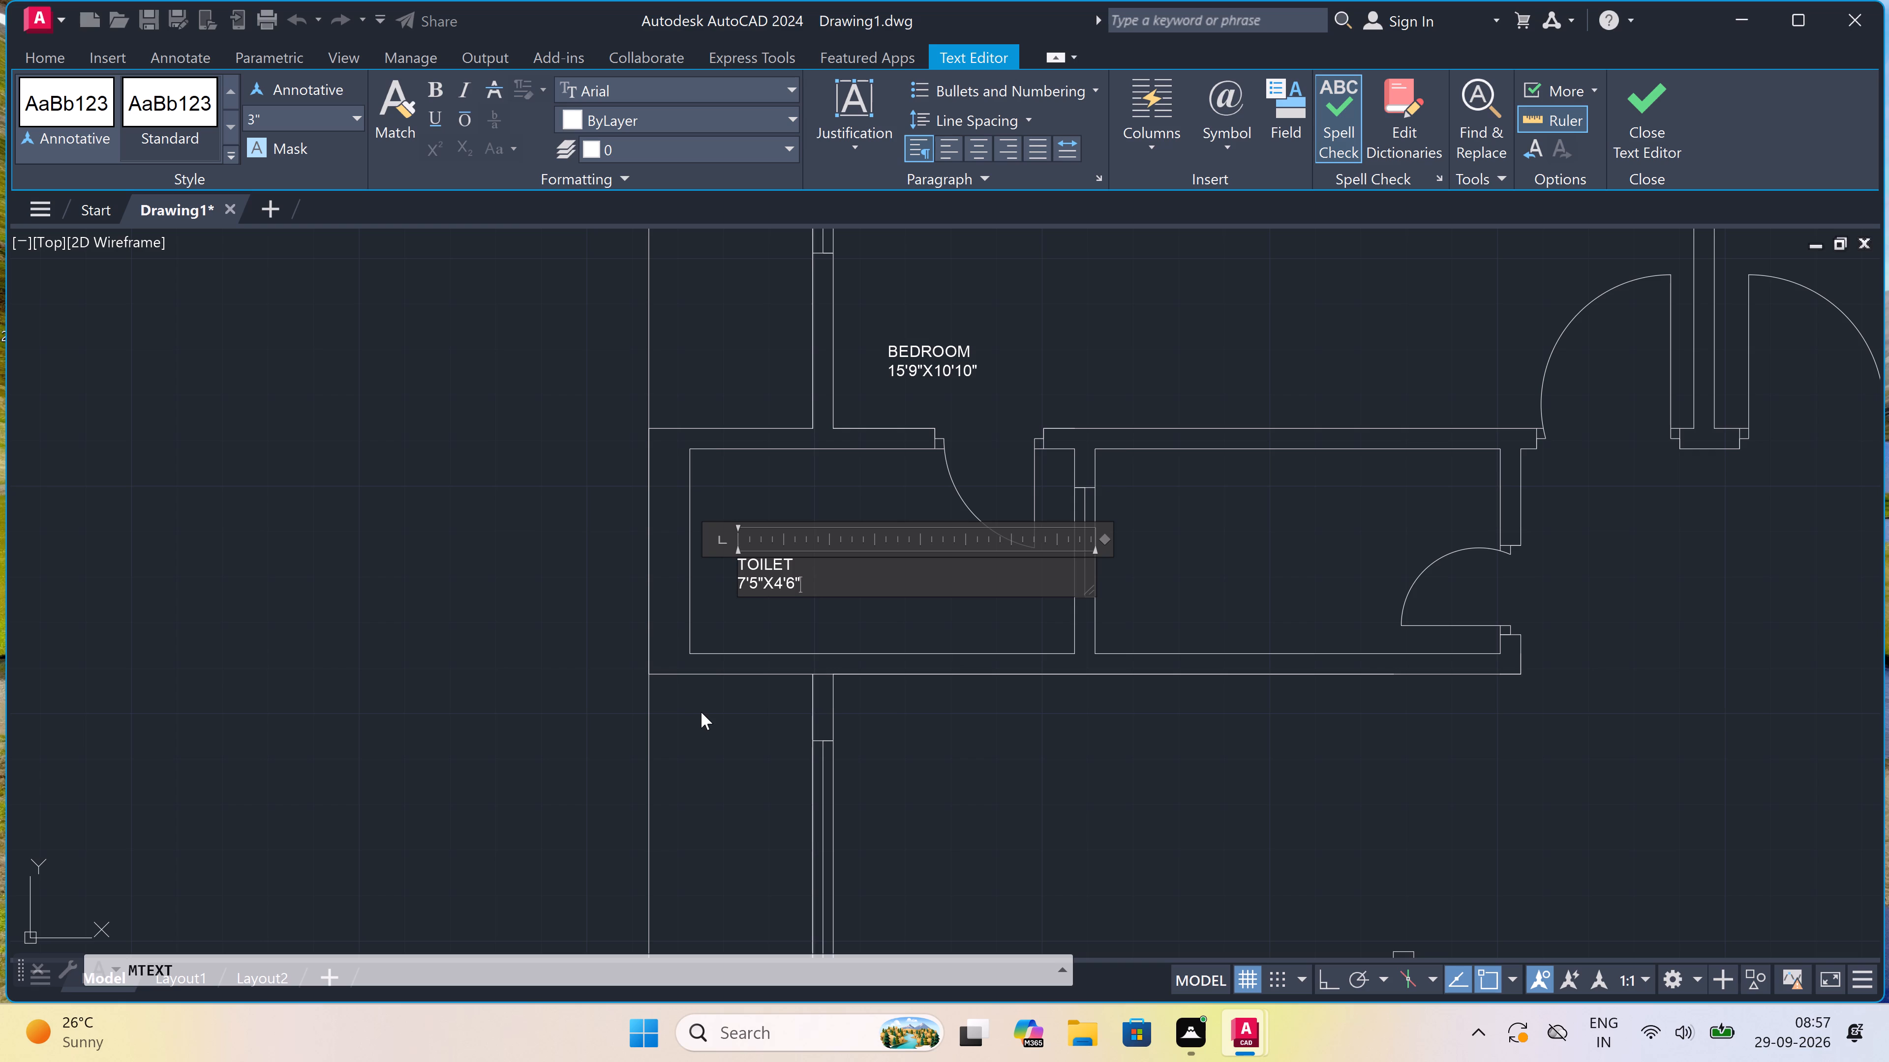
pyautogui.click(698, 709)
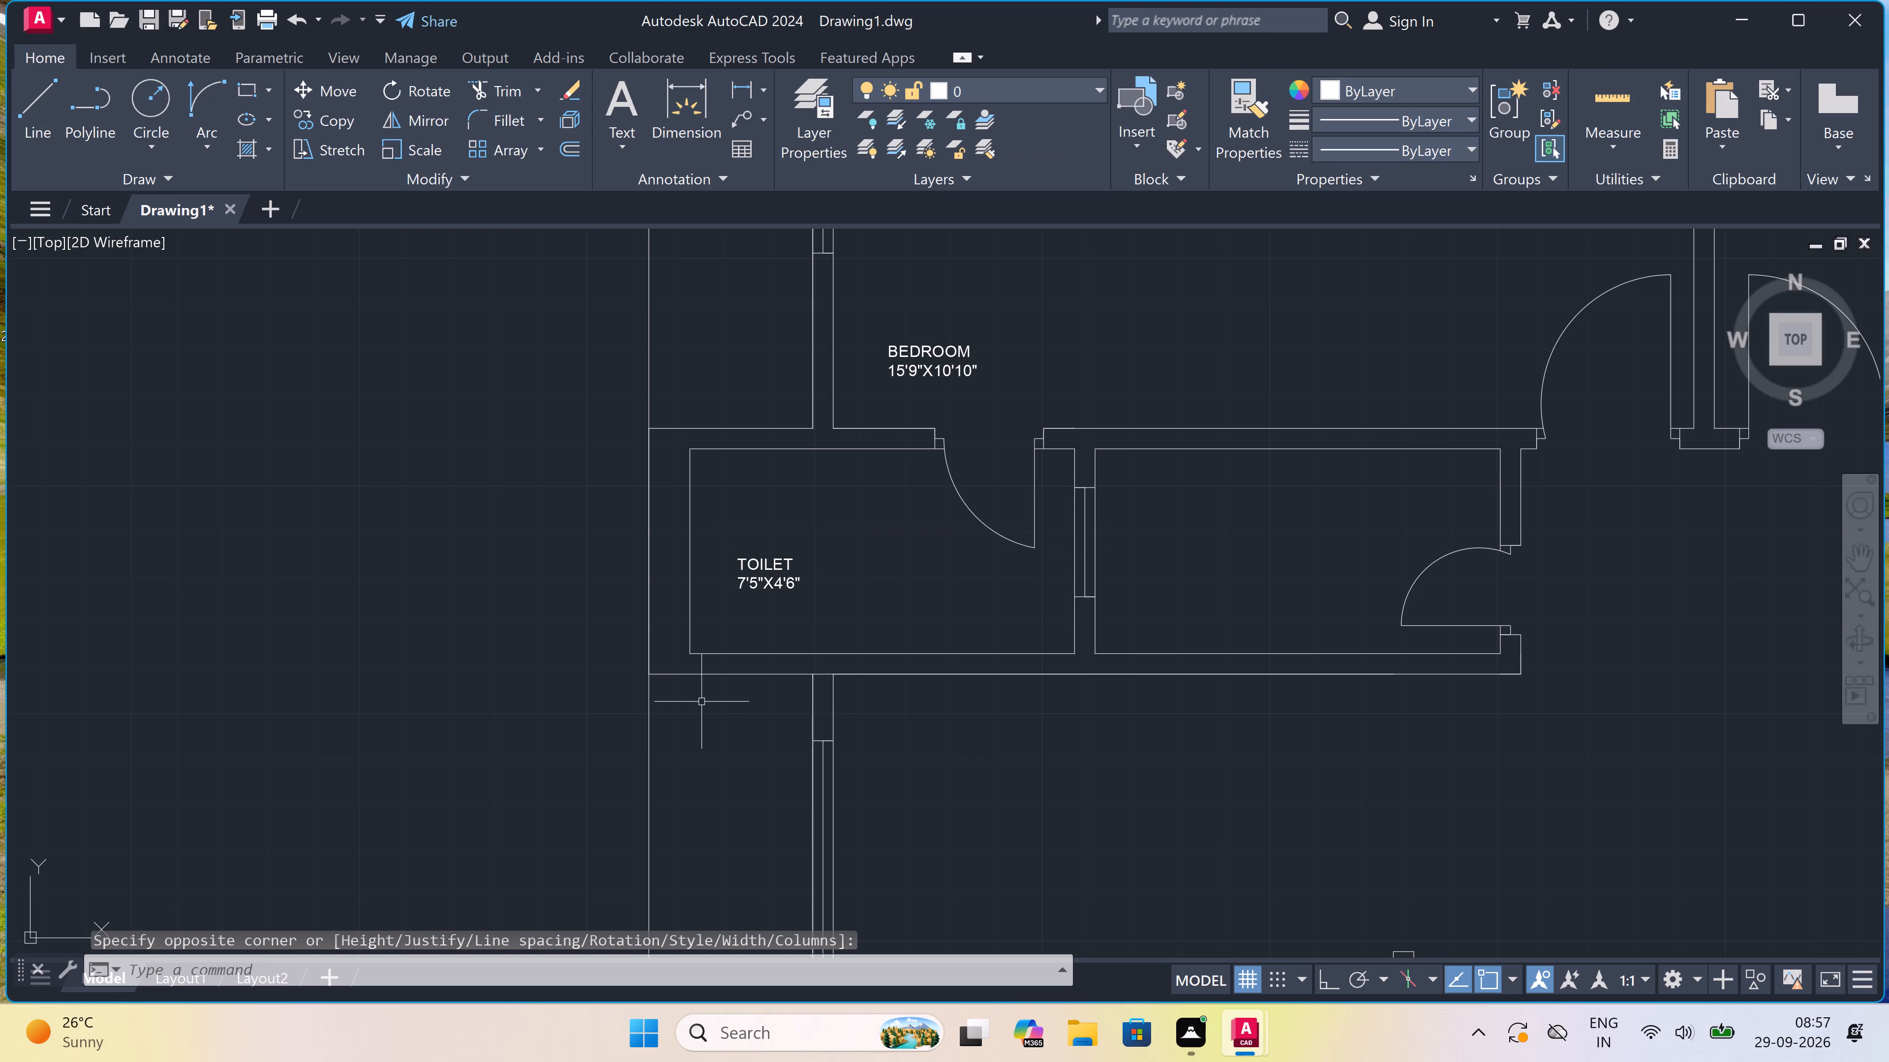
# Add the two-line multiline text TOILET and 7'5"X4'6" in the adjoining small room east of the new toilet label.
pyautogui.scroll(-4, 665, 652)
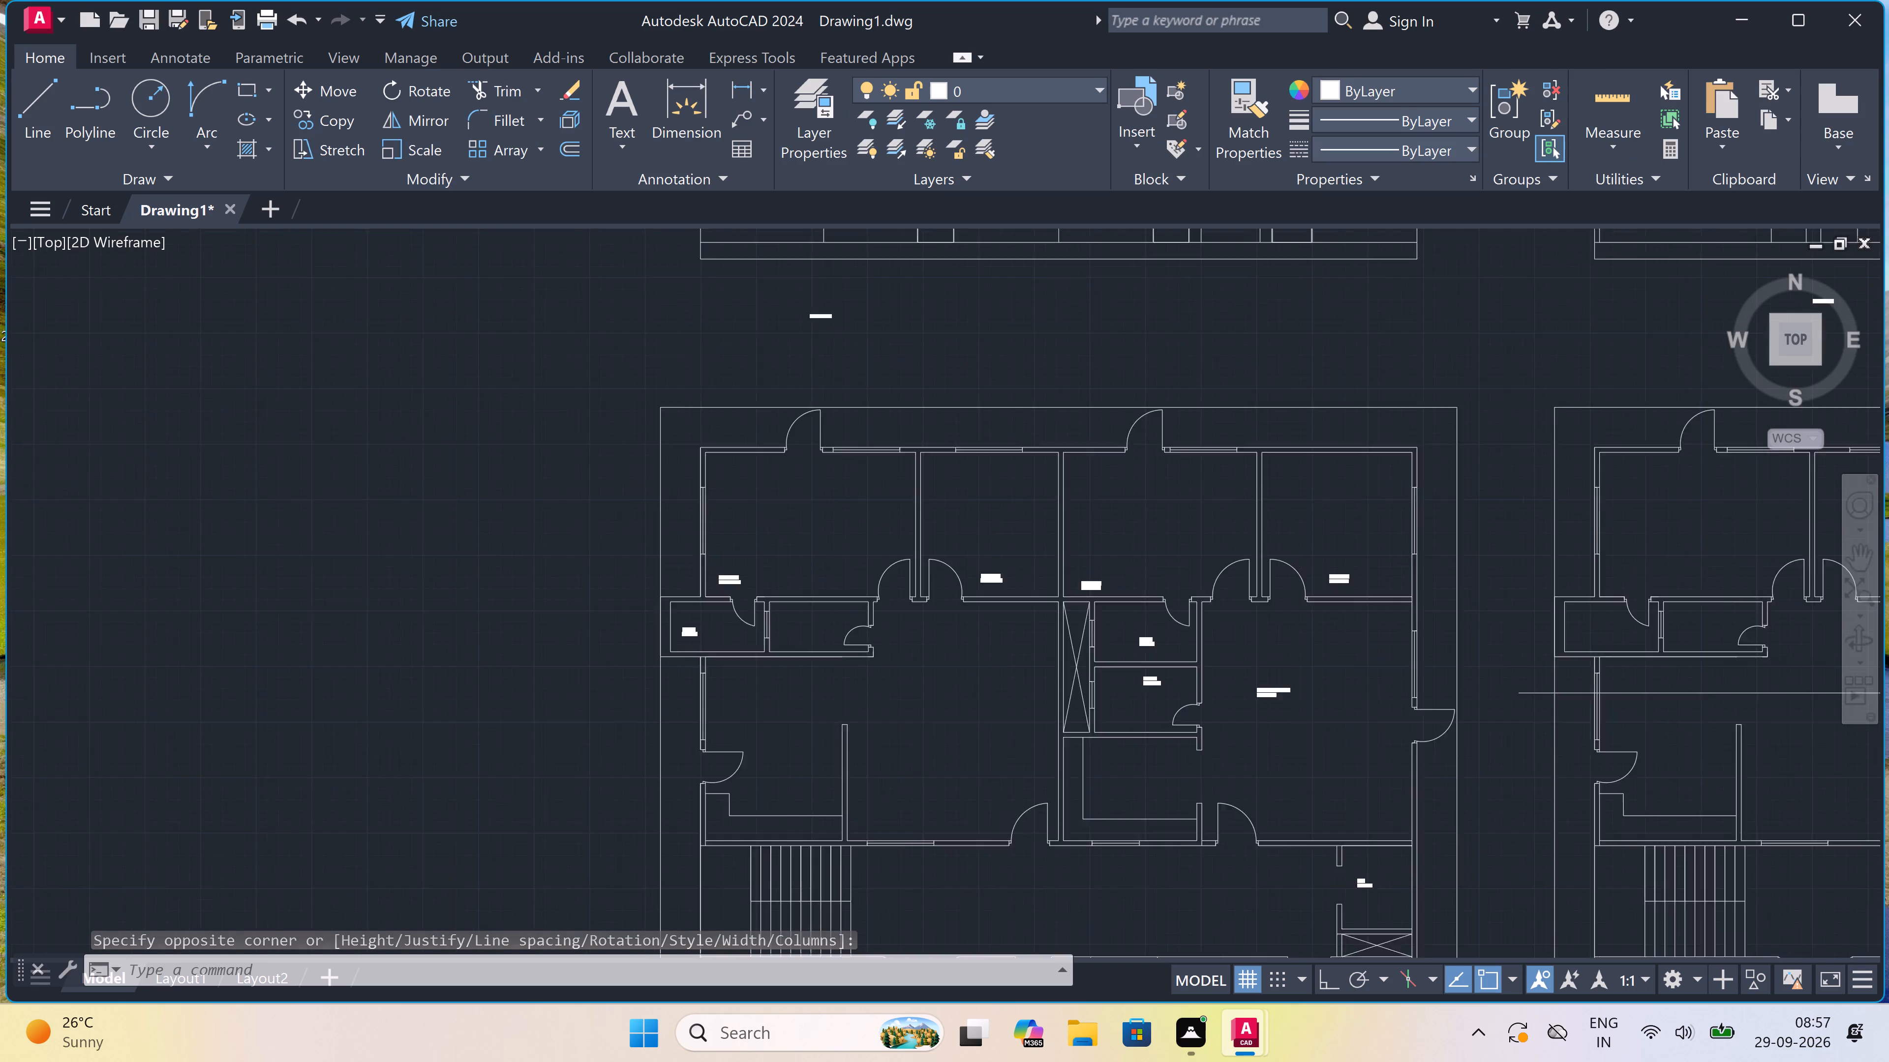
pyautogui.scroll(2, 676, 598)
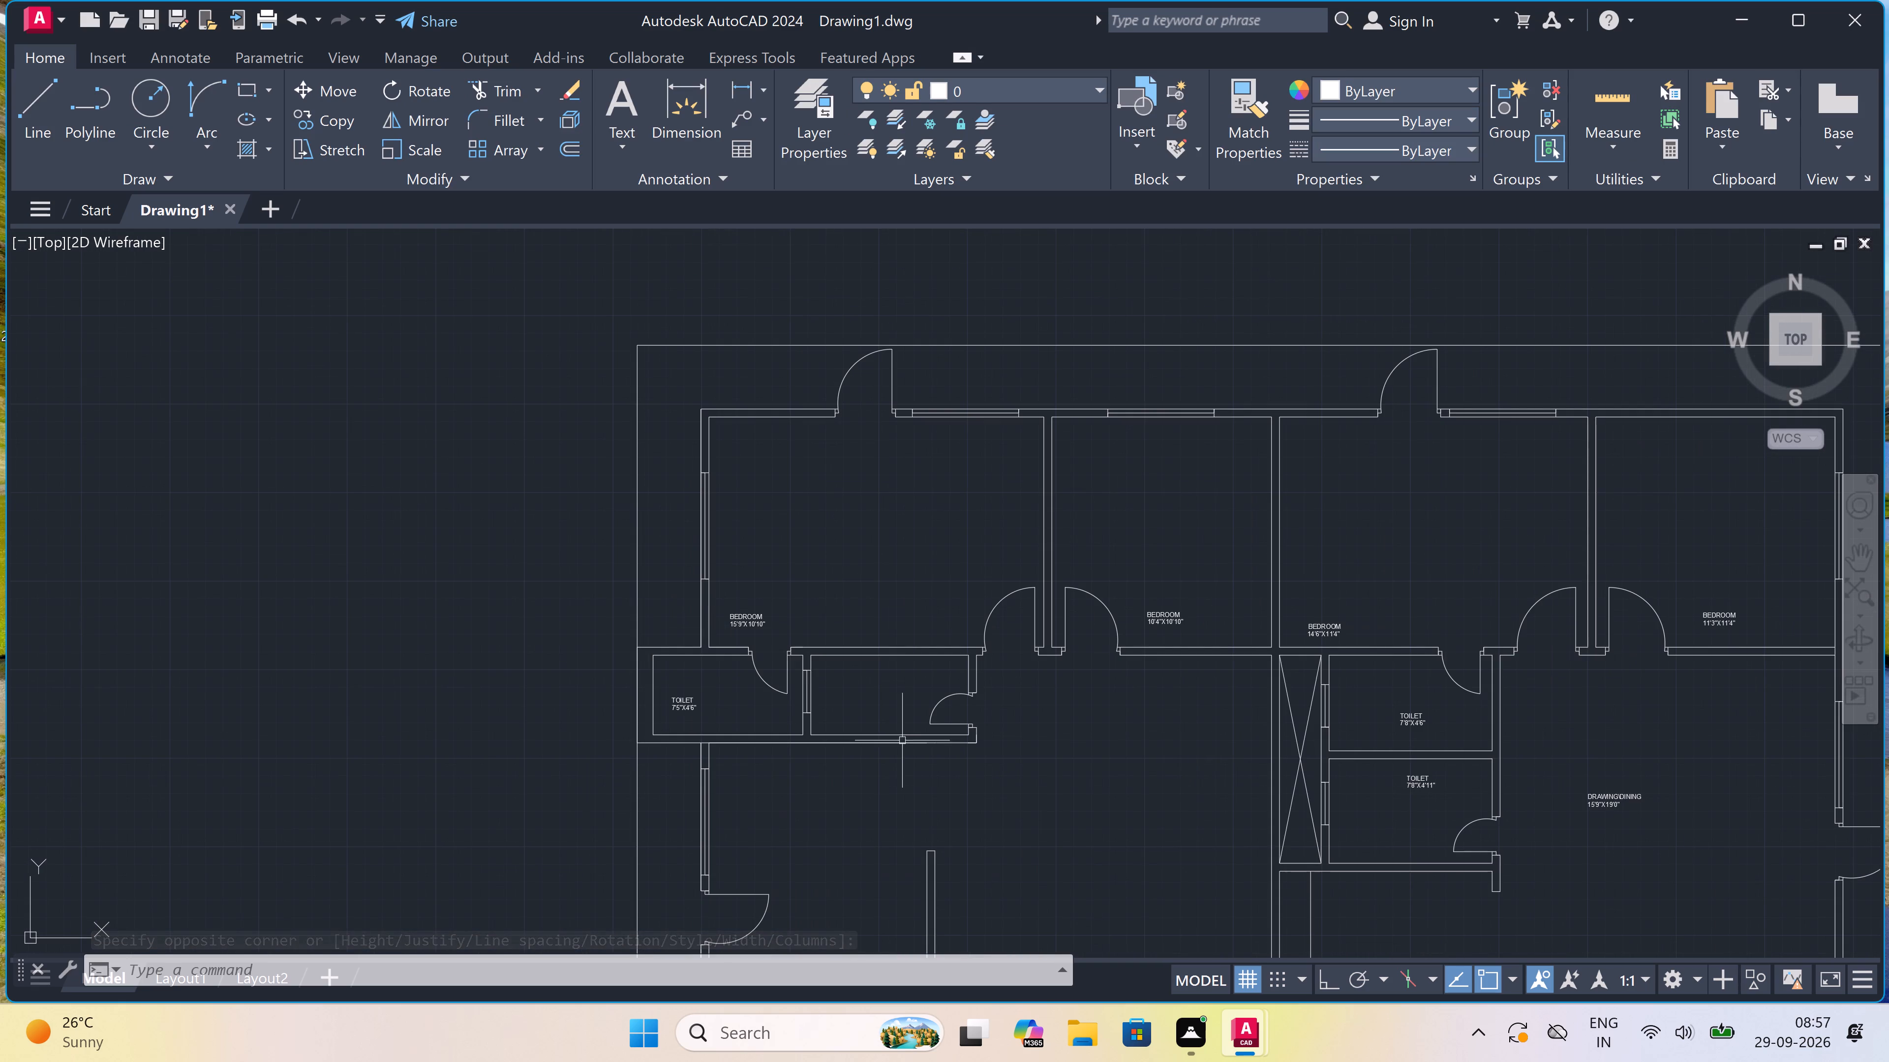
pyautogui.scroll(2, 1039, 736)
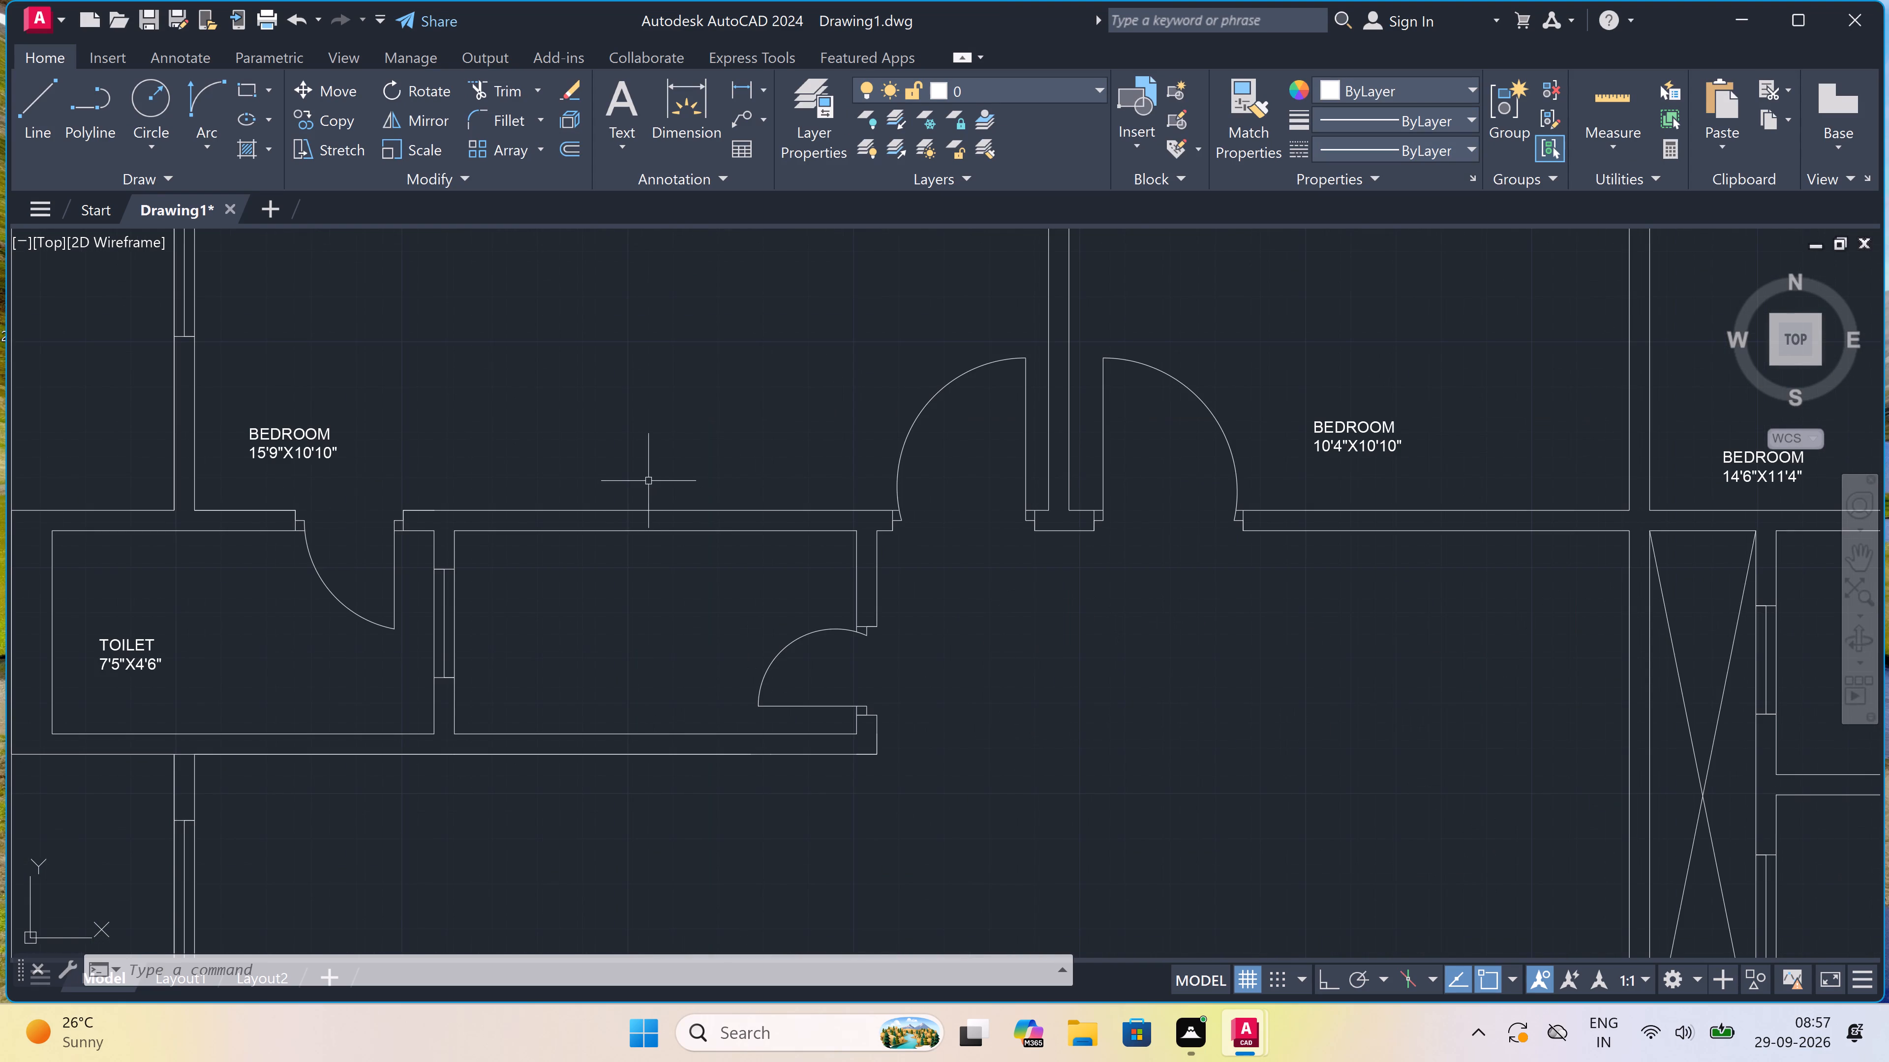
pyautogui.scroll(2, 622, 586)
pyautogui.press('space')
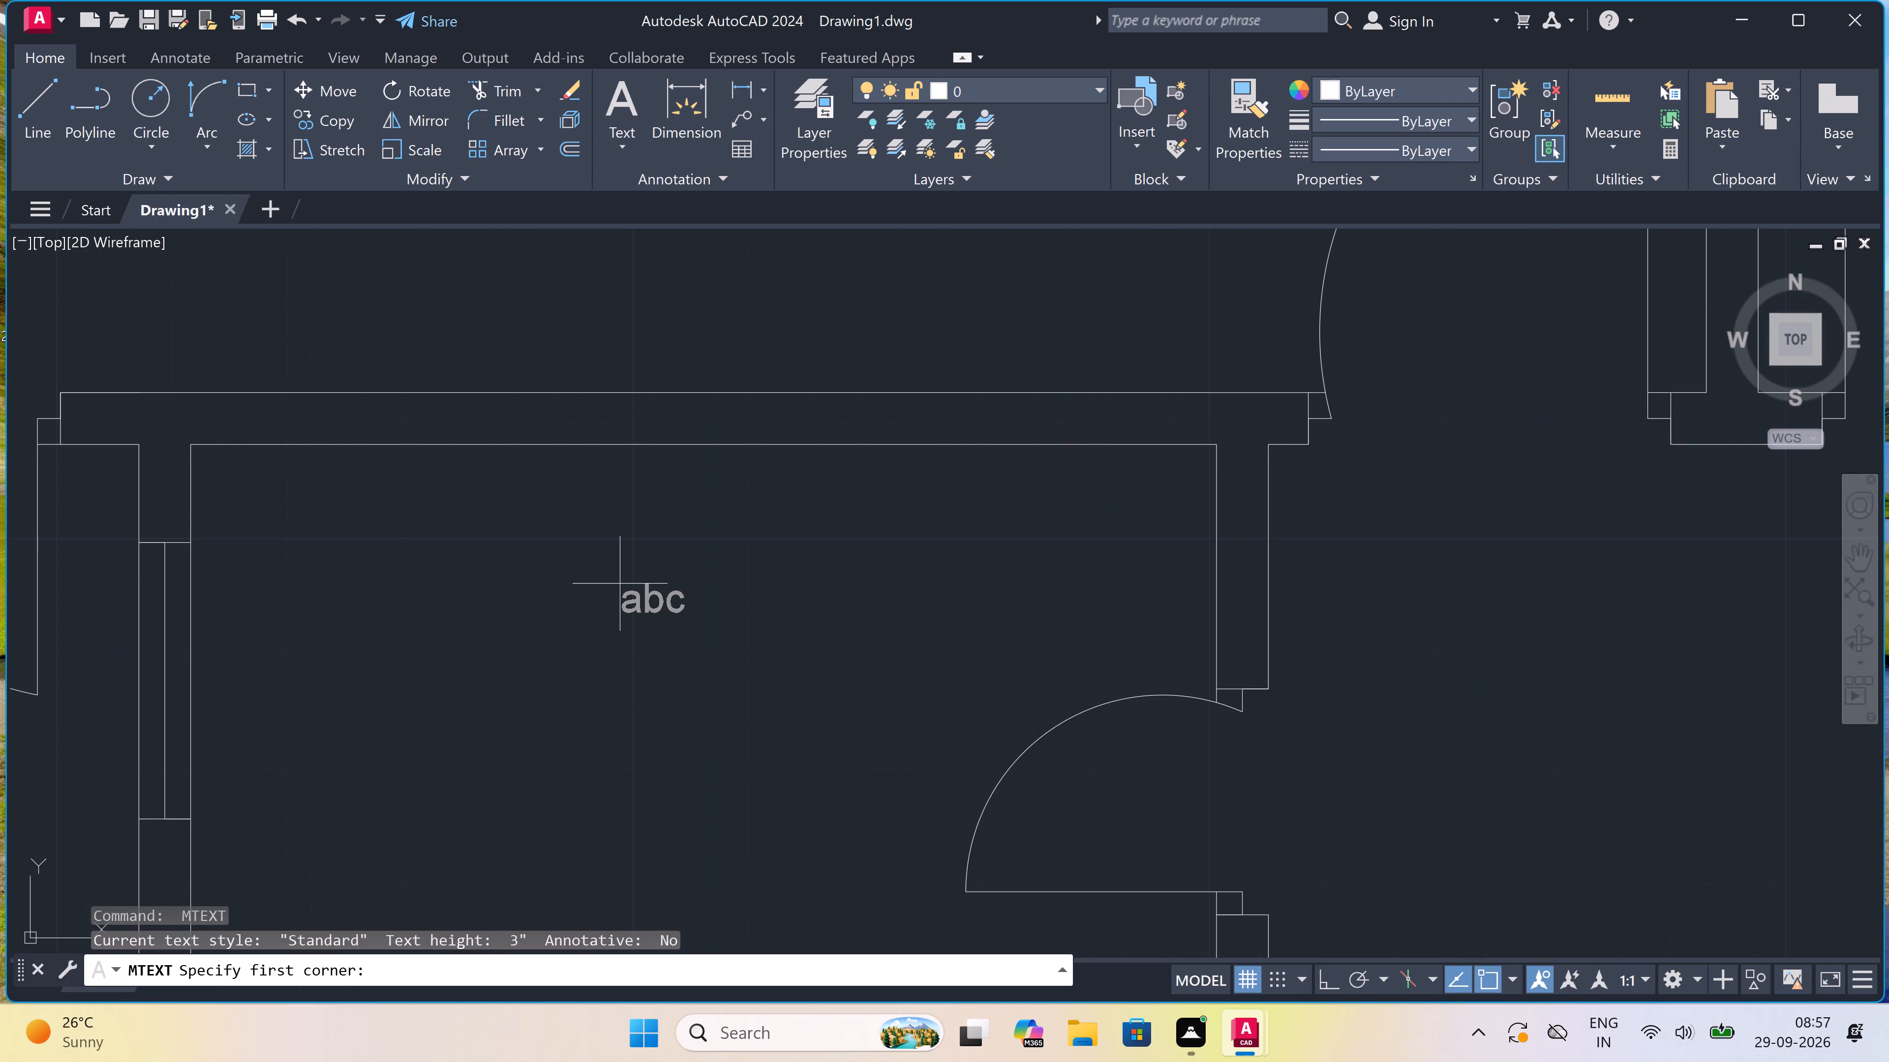
pyautogui.click(473, 509)
pyautogui.click(1495, 607)
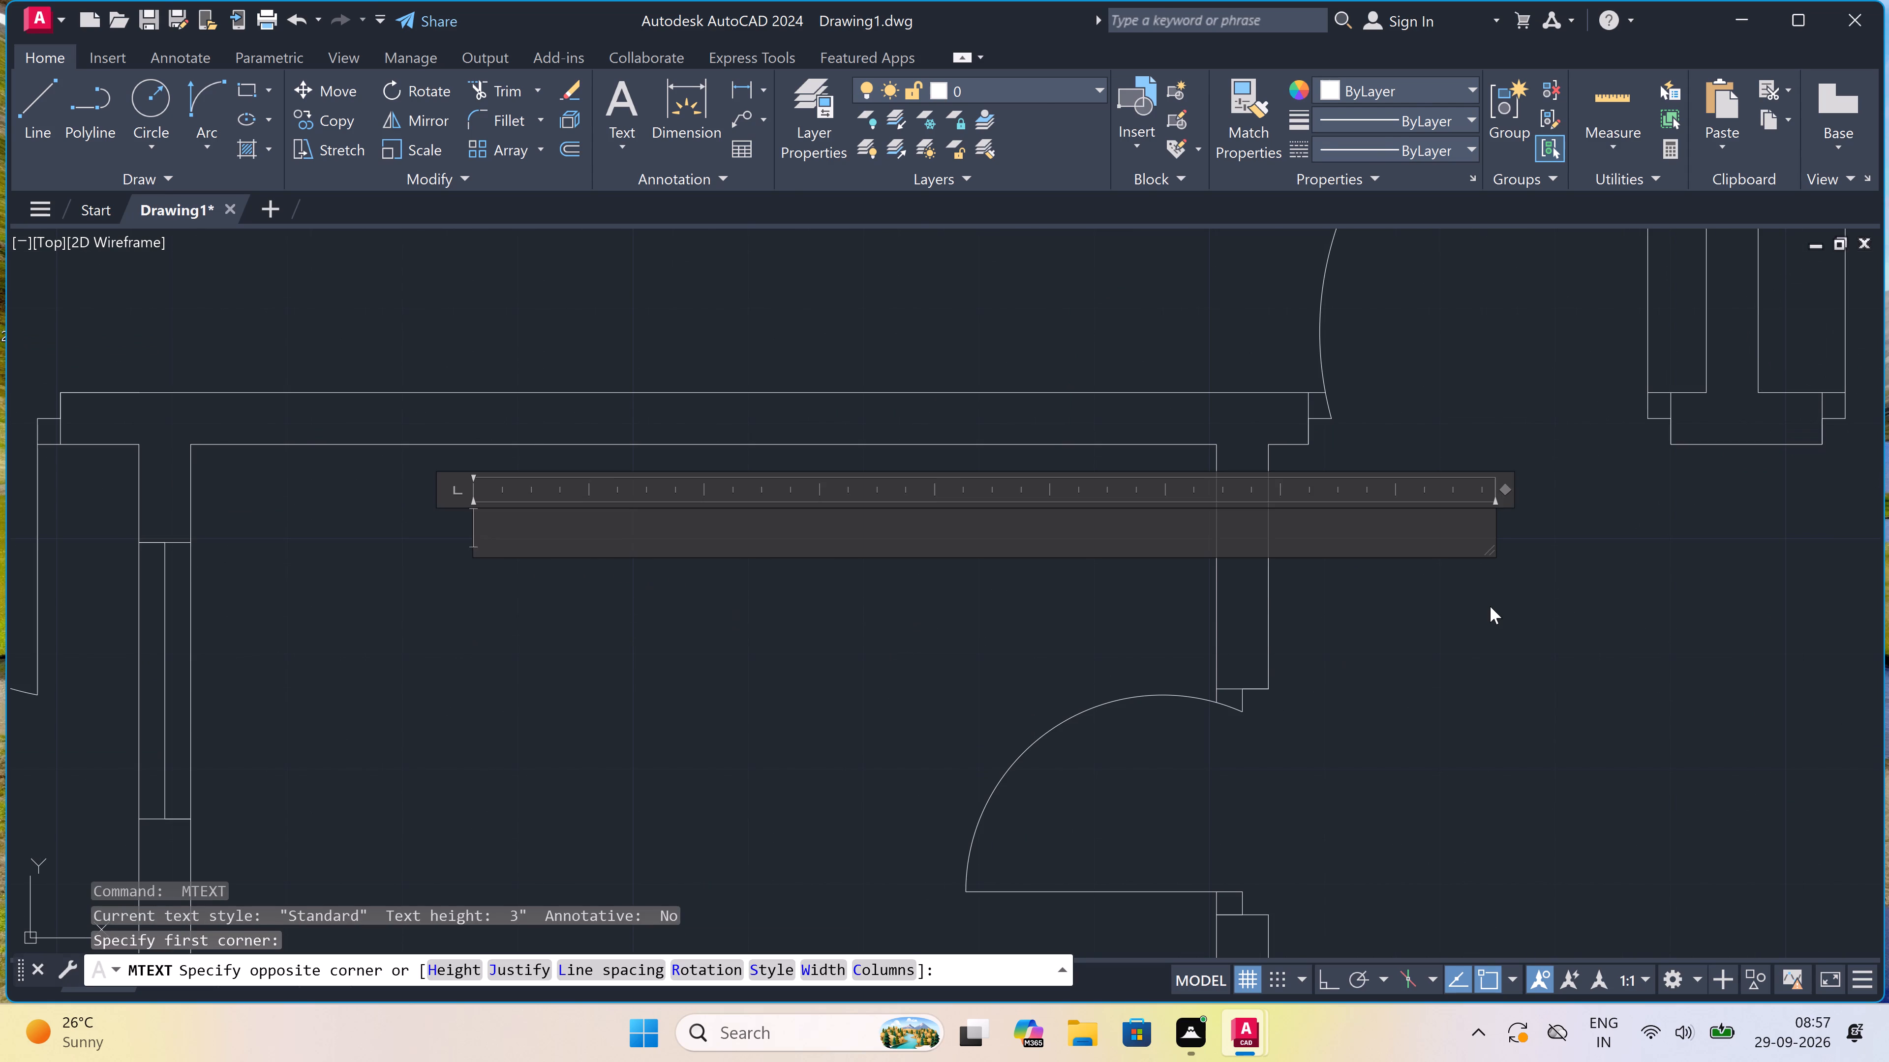
pyautogui.press('t')
pyautogui.press('o')
pyautogui.write('ILET')
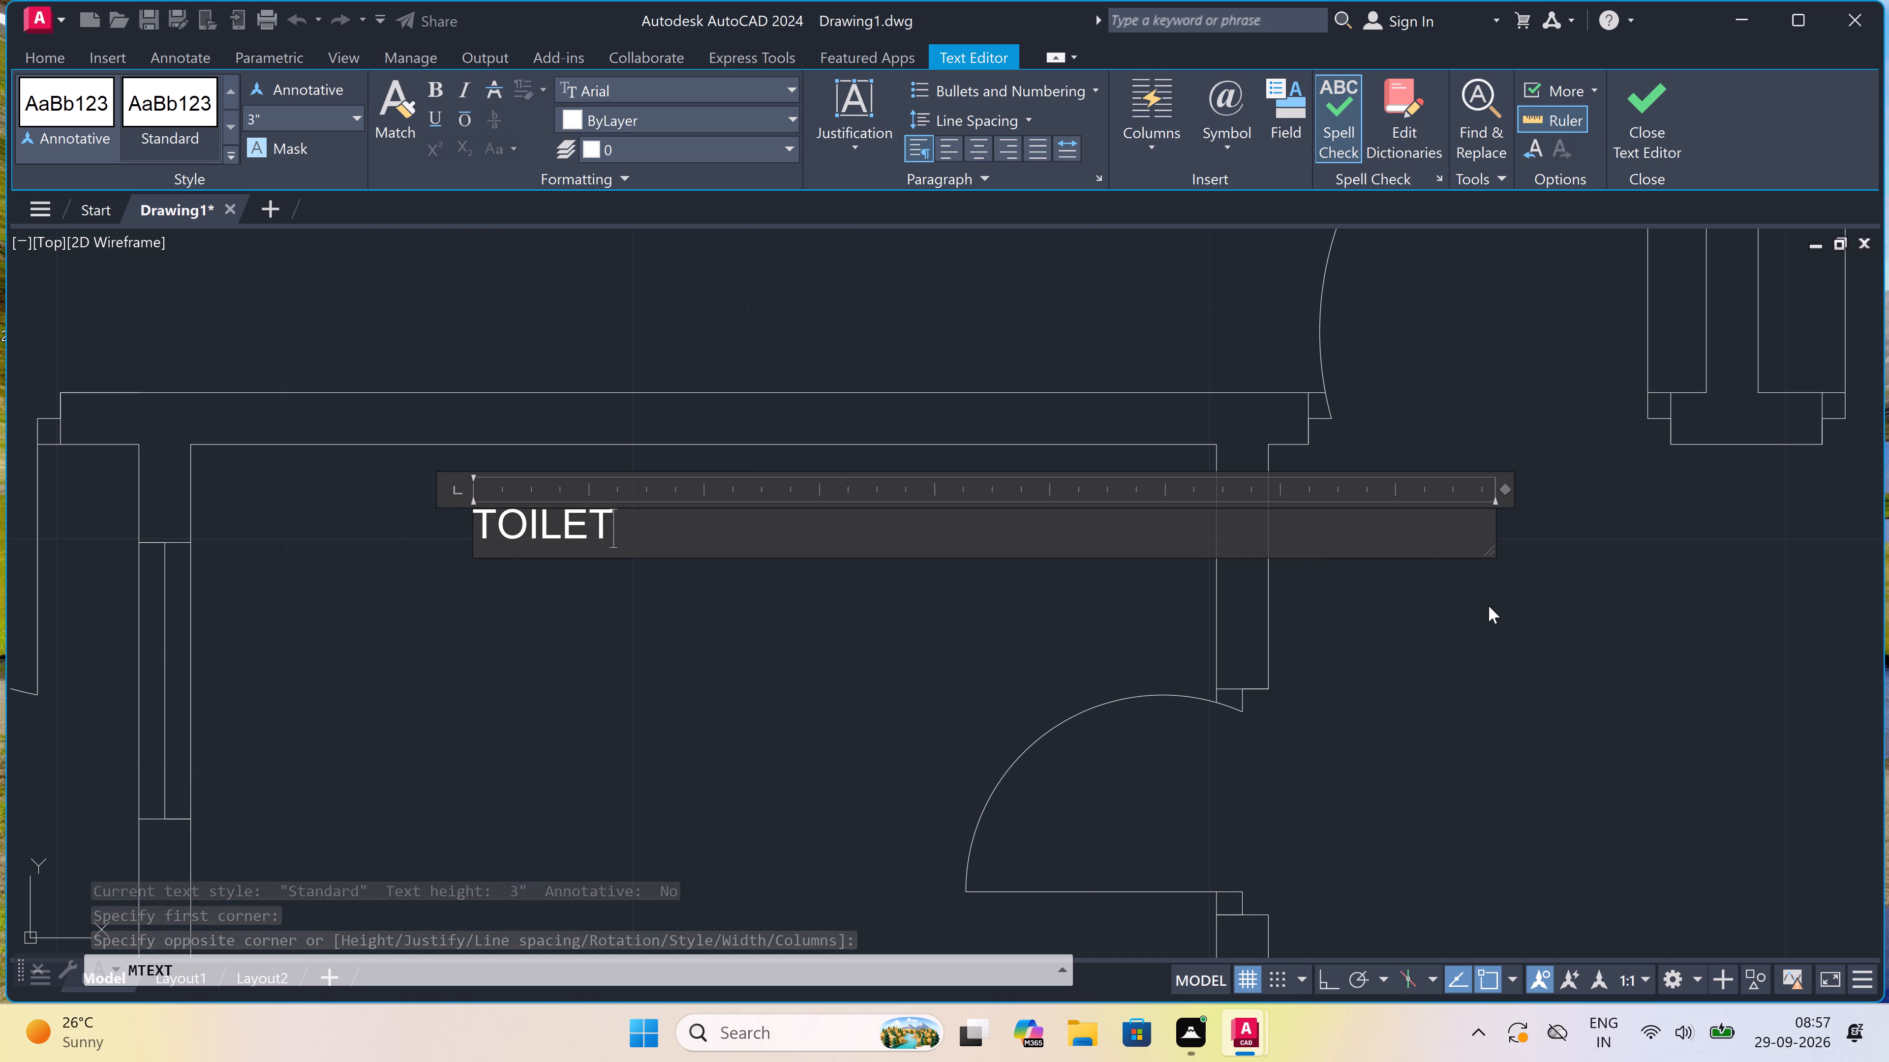
pyautogui.press('Return')
pyautogui.write("7'5")
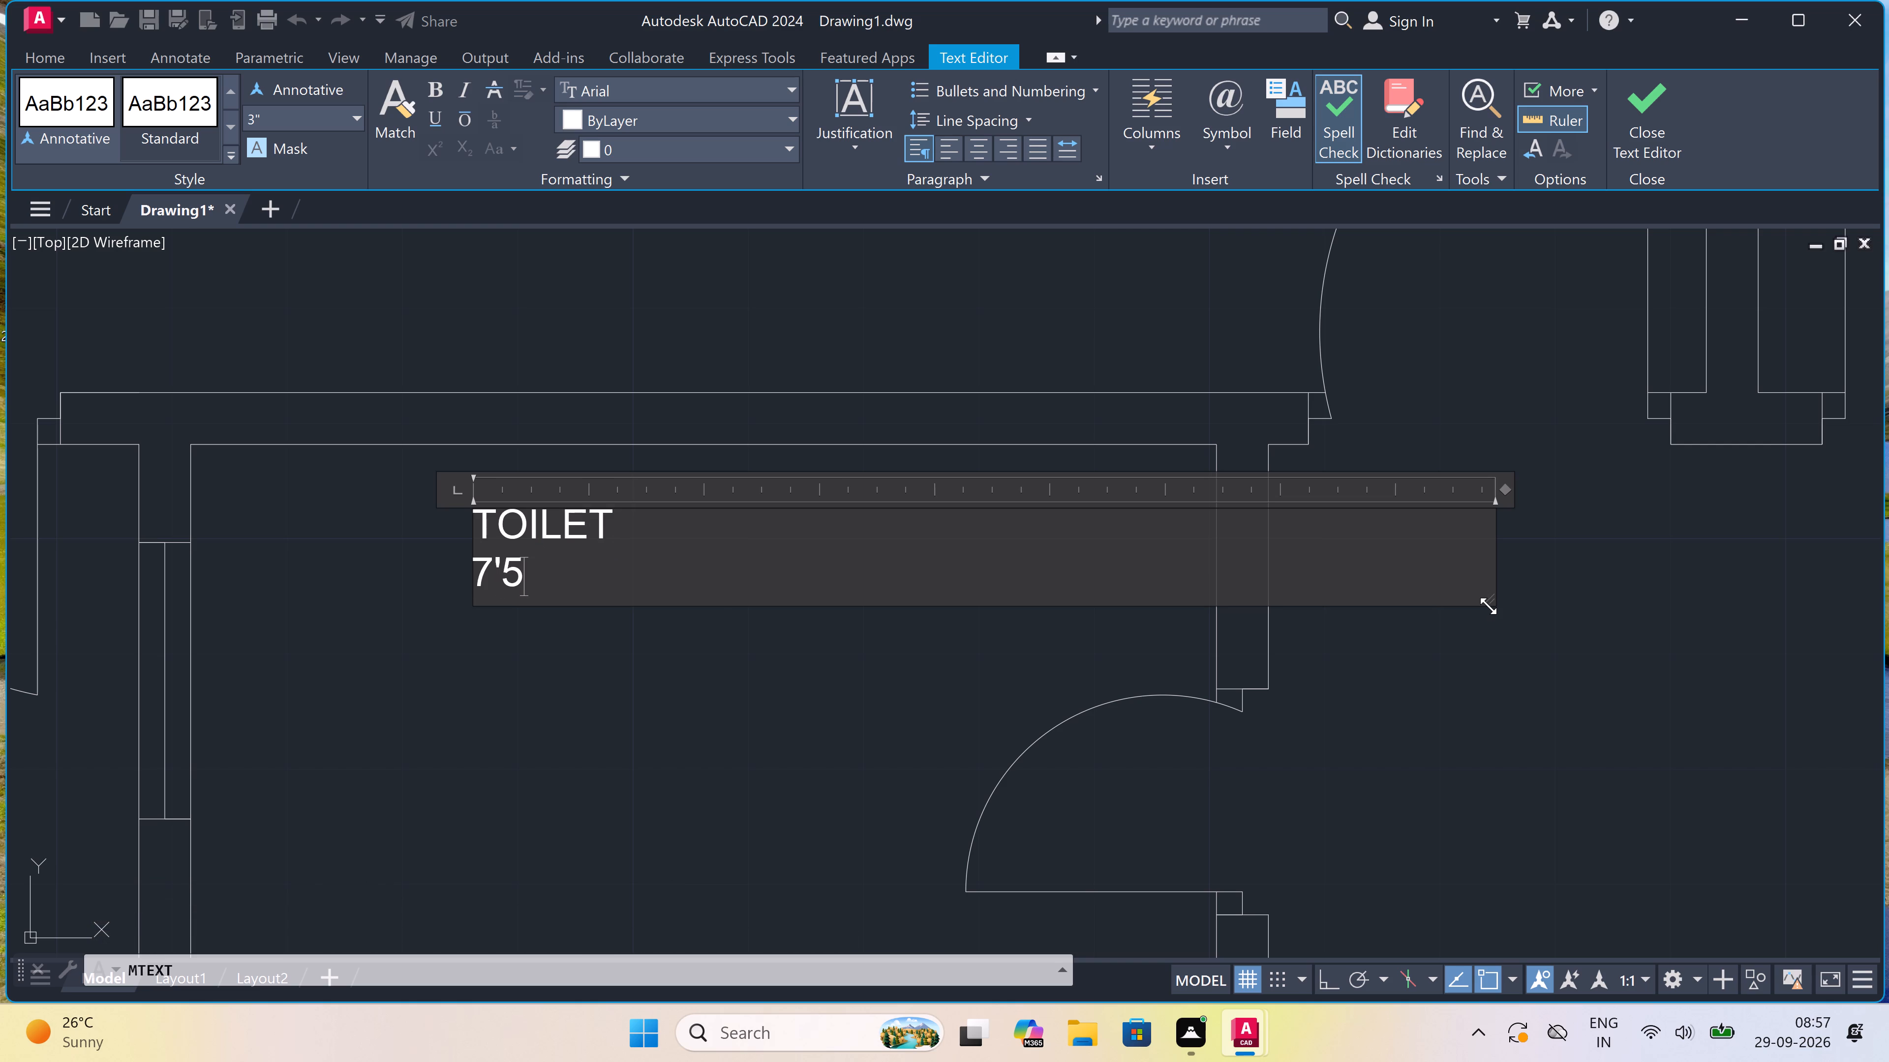
pyautogui.hotkey('shift', '"')
pyautogui.press('x')
pyautogui.press('4')
pyautogui.press("'")
pyautogui.press('6')
pyautogui.hotkey('shift', '"')
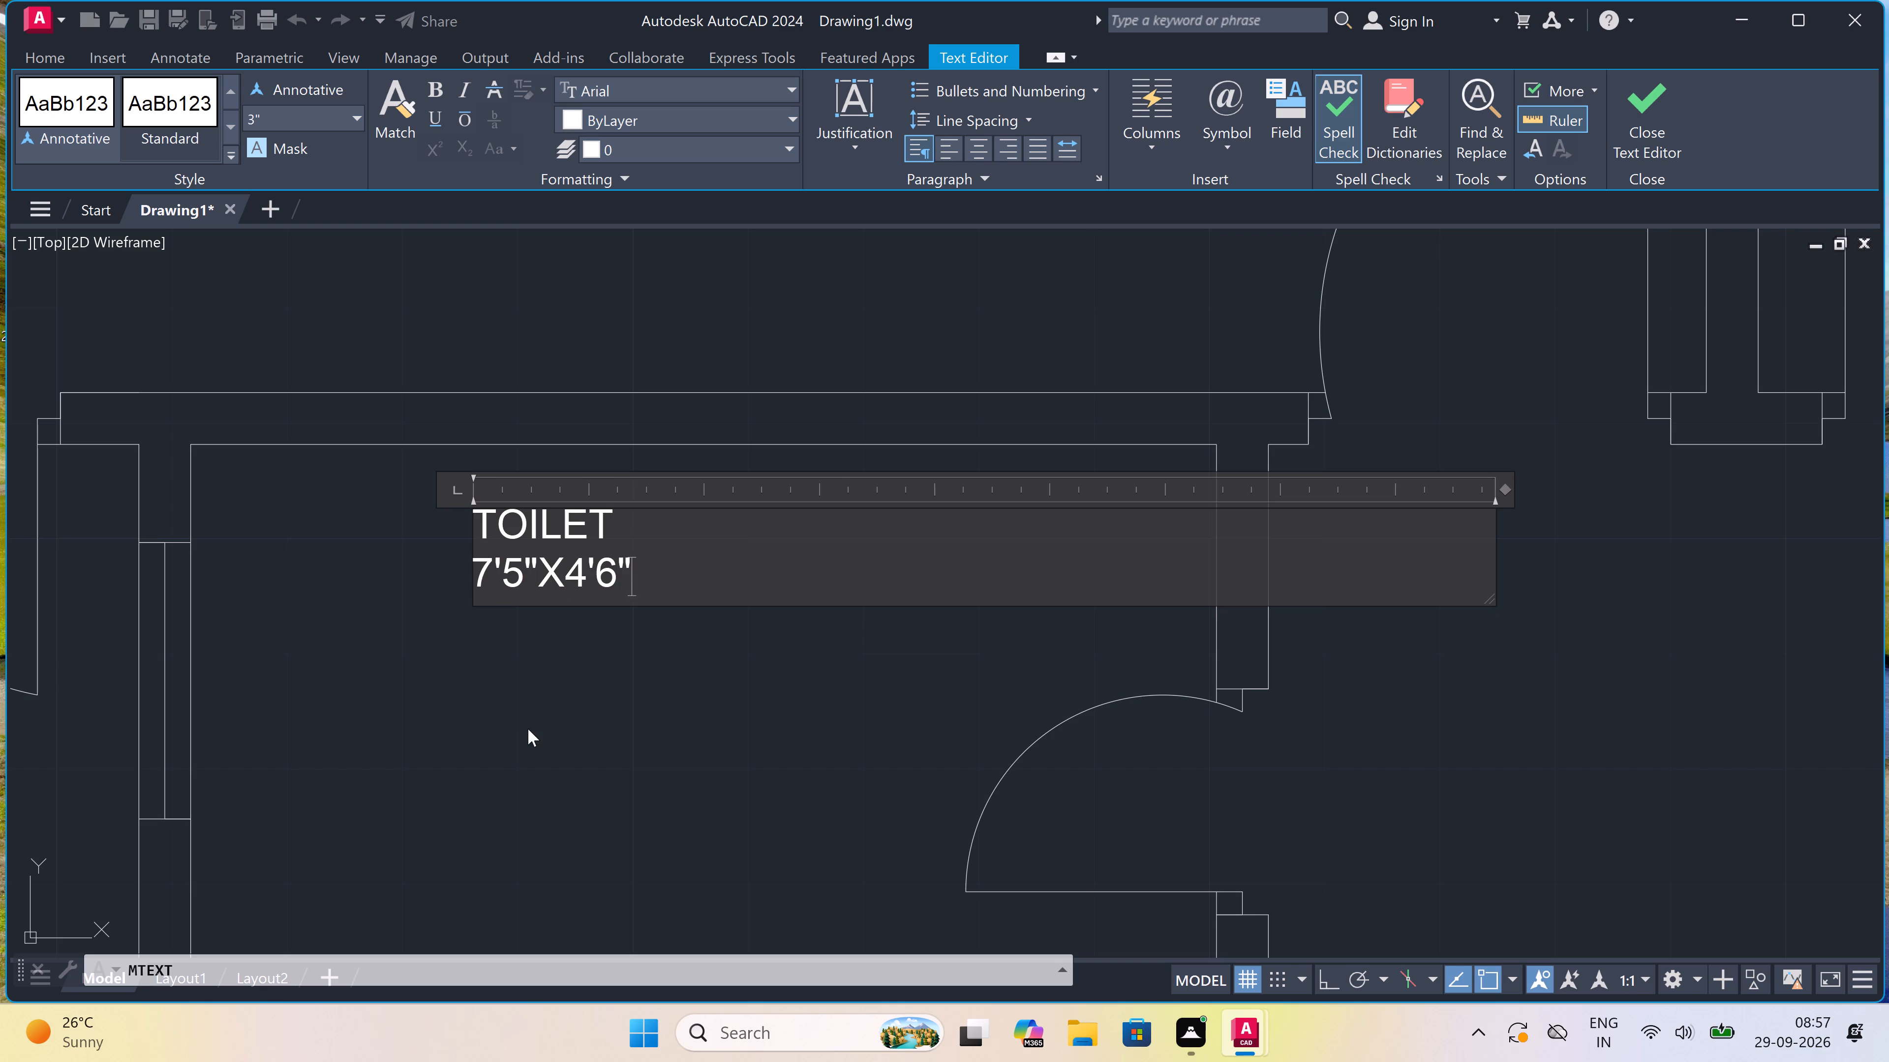
pyautogui.click(672, 668)
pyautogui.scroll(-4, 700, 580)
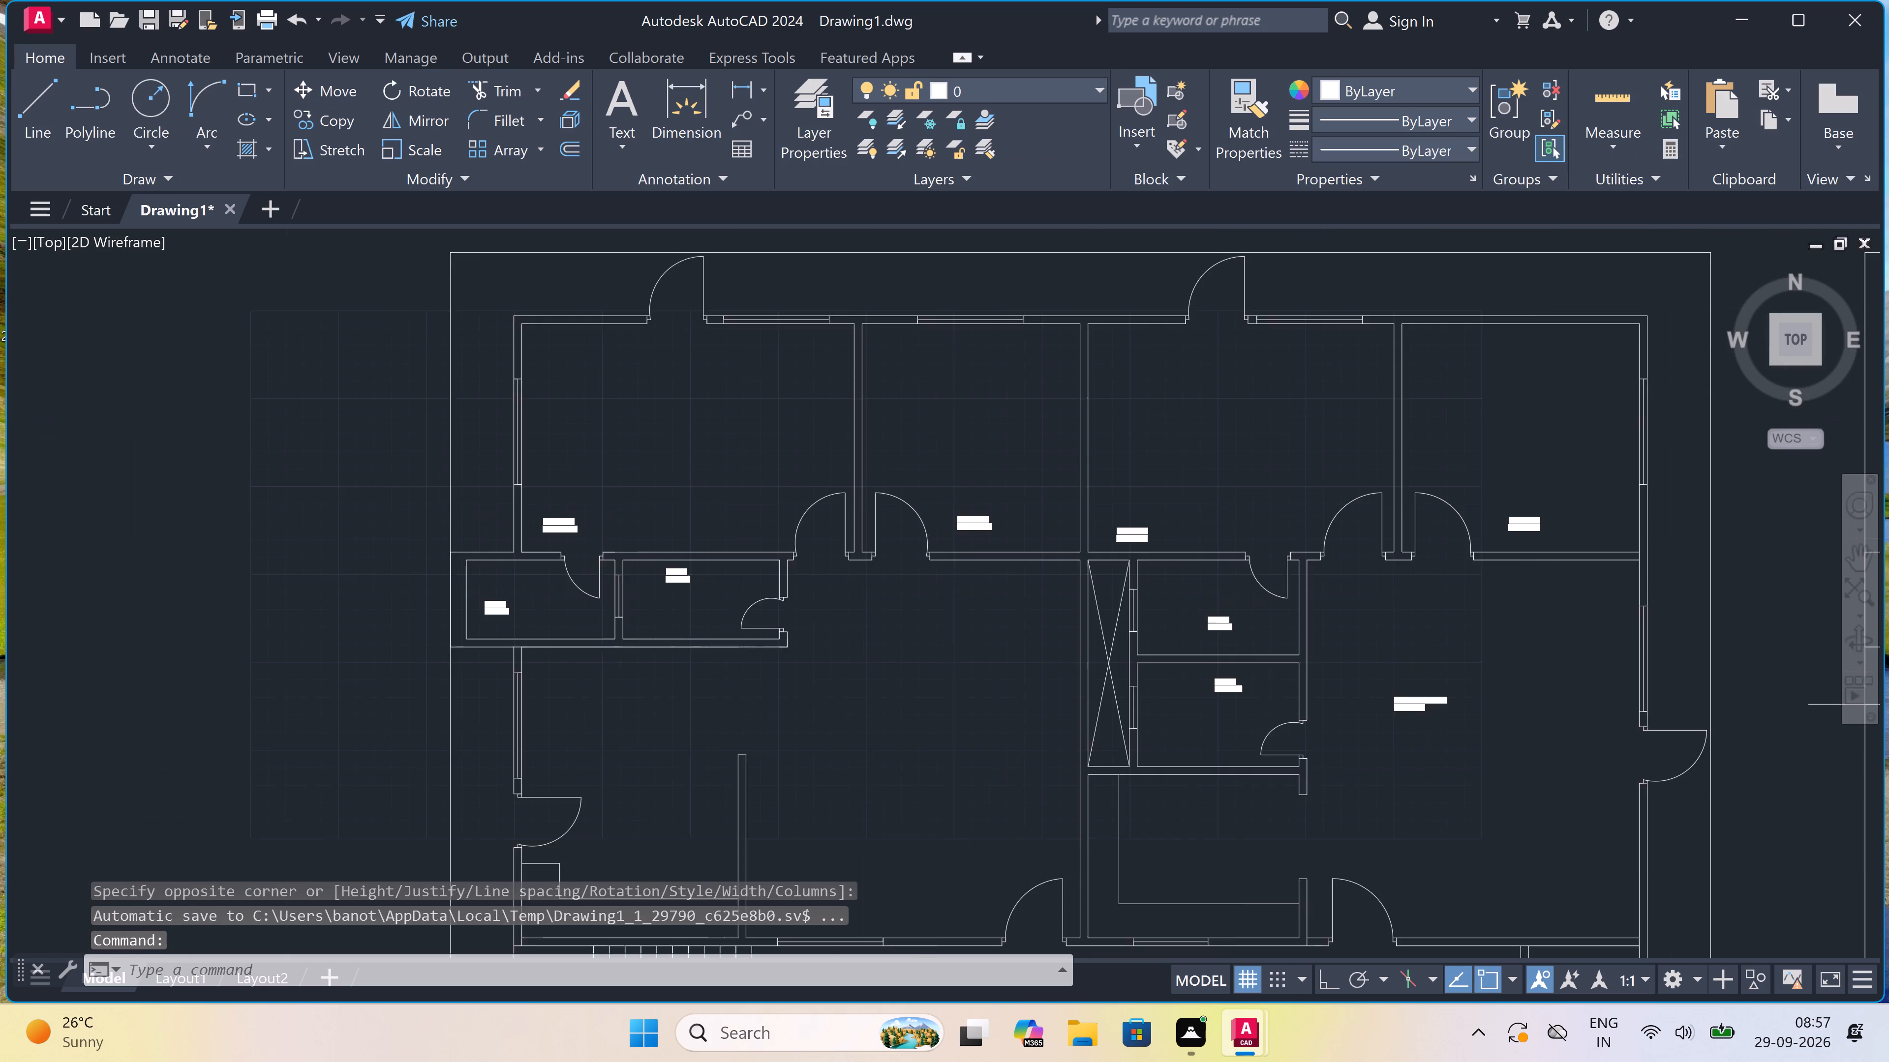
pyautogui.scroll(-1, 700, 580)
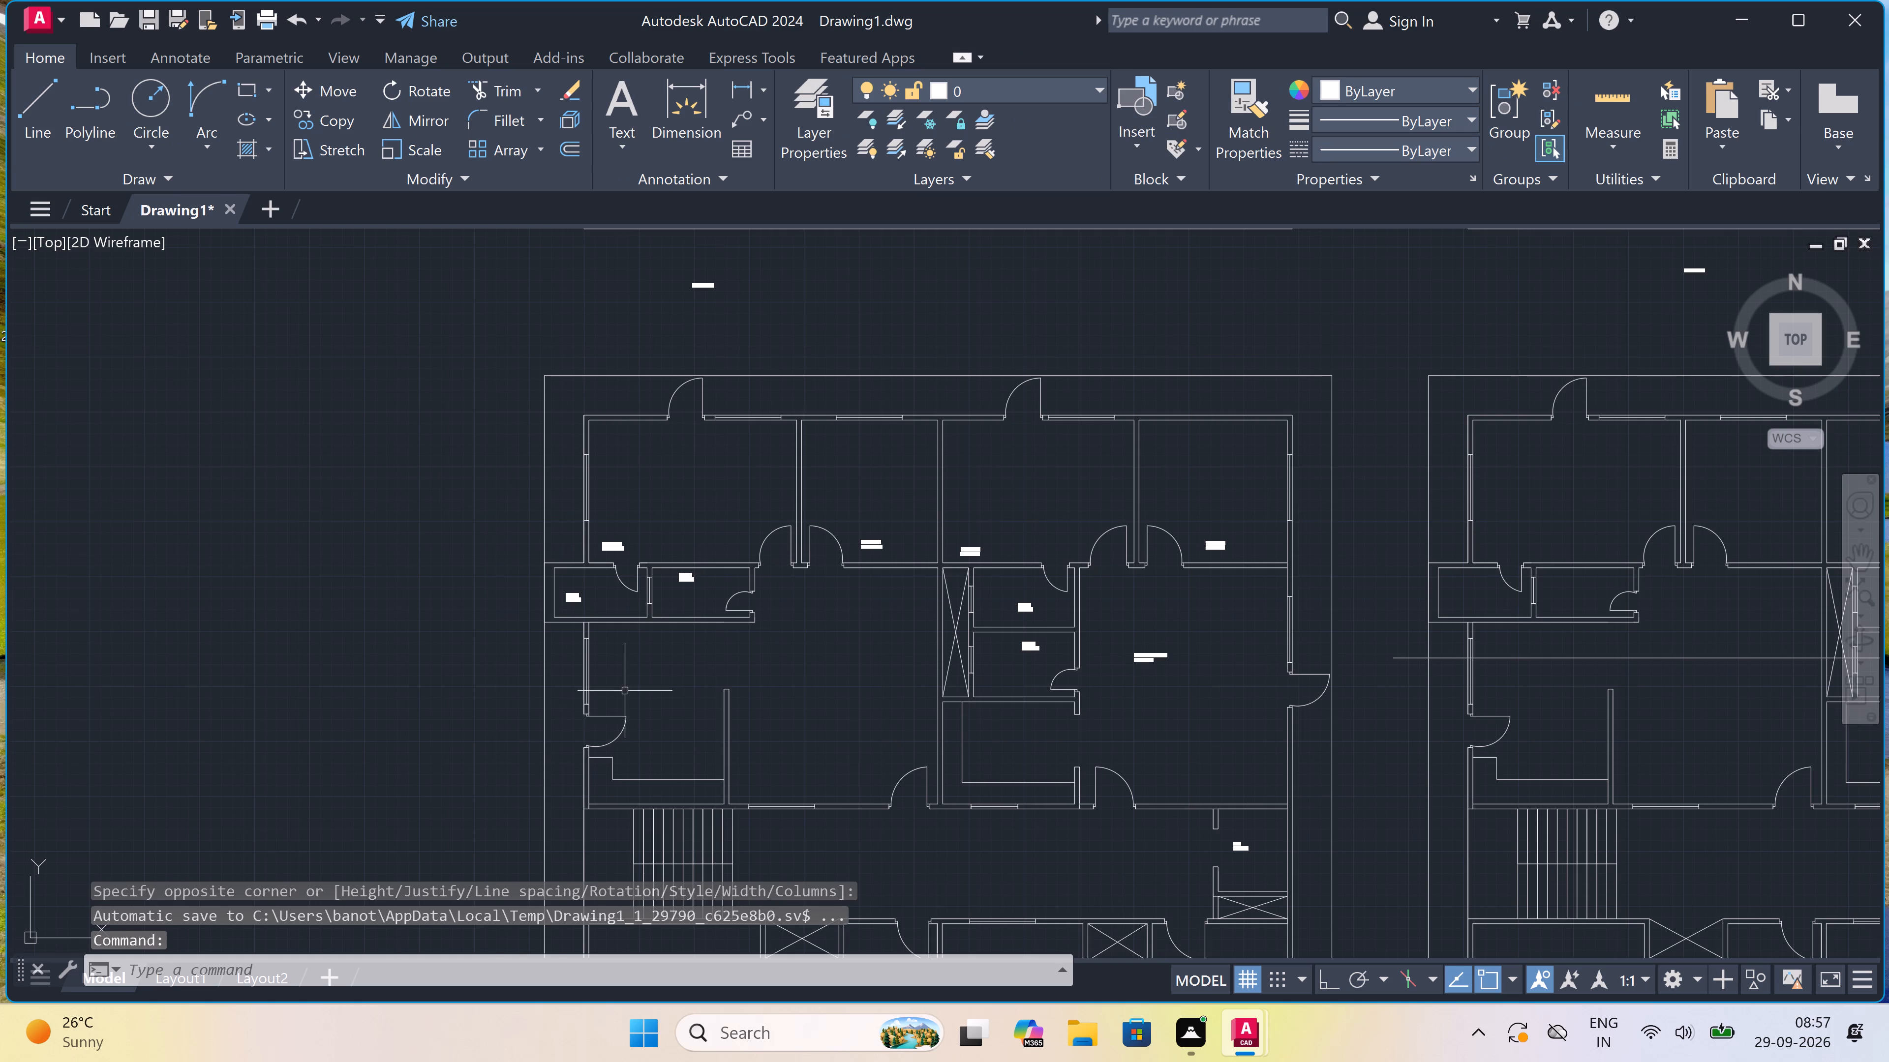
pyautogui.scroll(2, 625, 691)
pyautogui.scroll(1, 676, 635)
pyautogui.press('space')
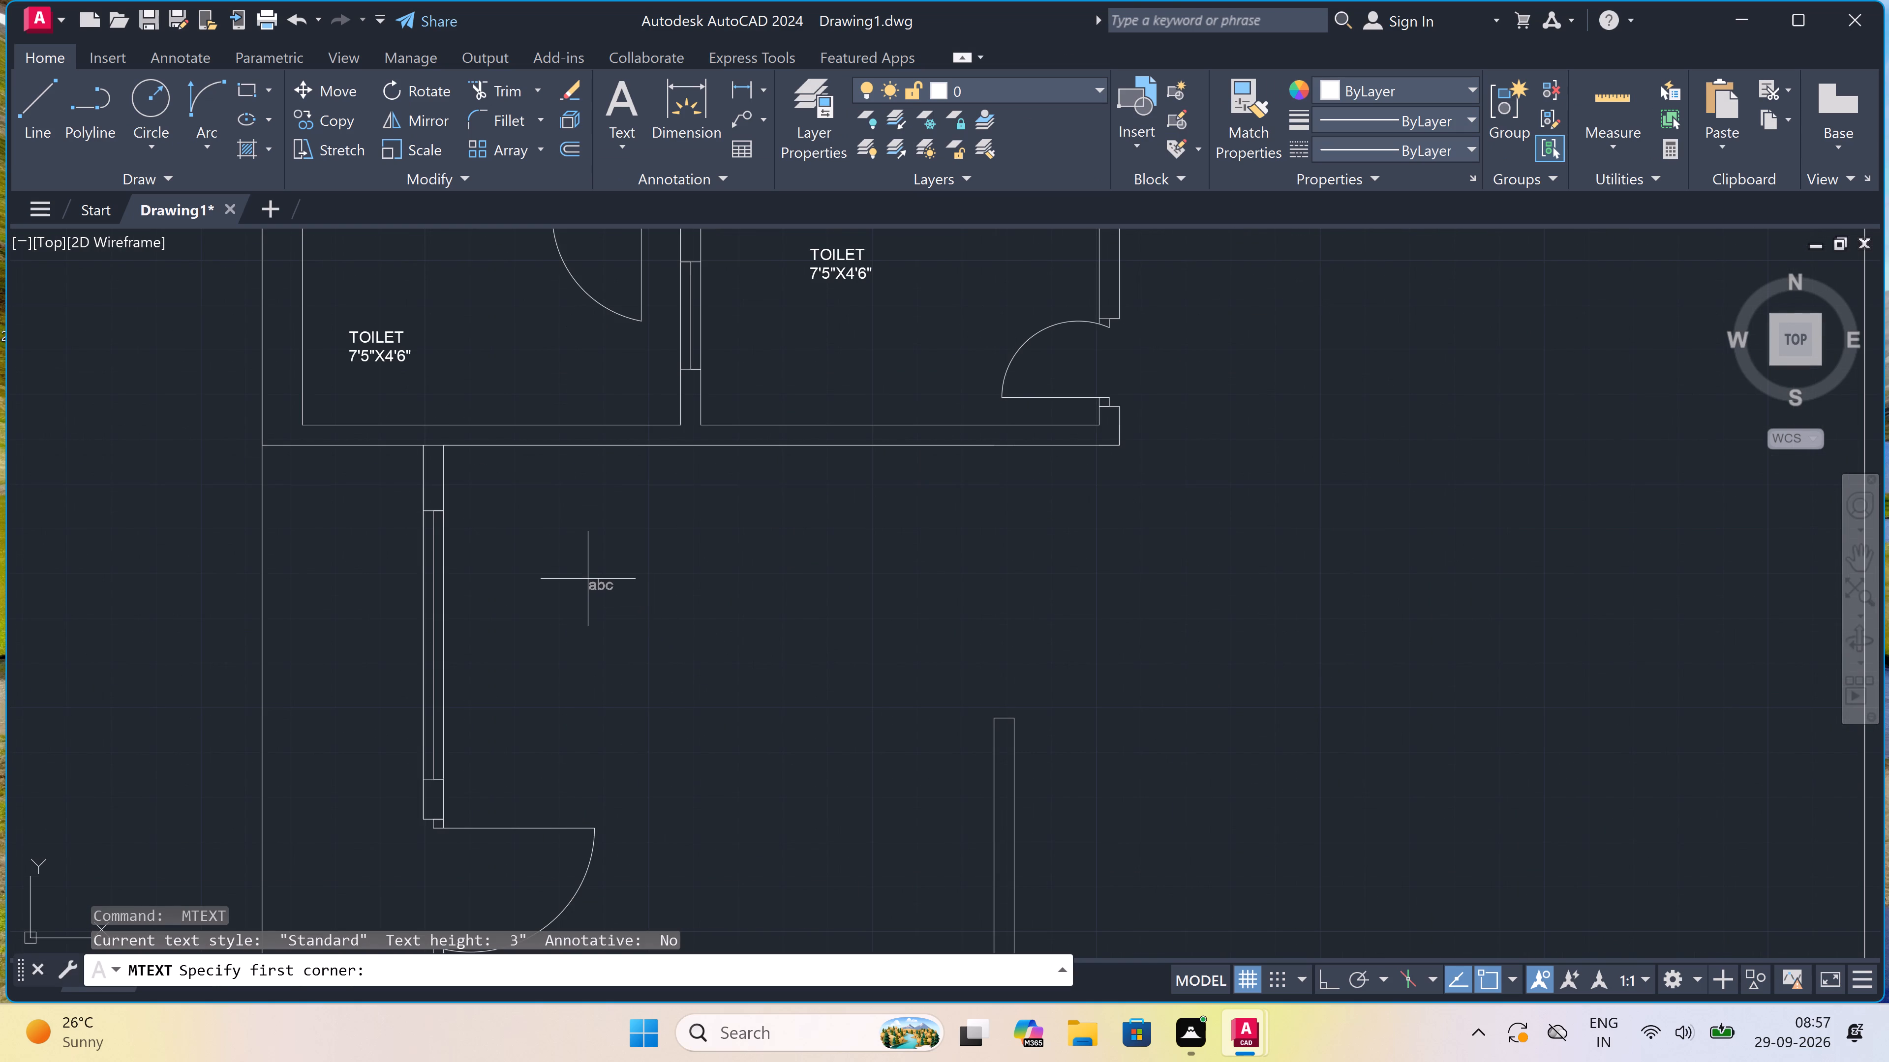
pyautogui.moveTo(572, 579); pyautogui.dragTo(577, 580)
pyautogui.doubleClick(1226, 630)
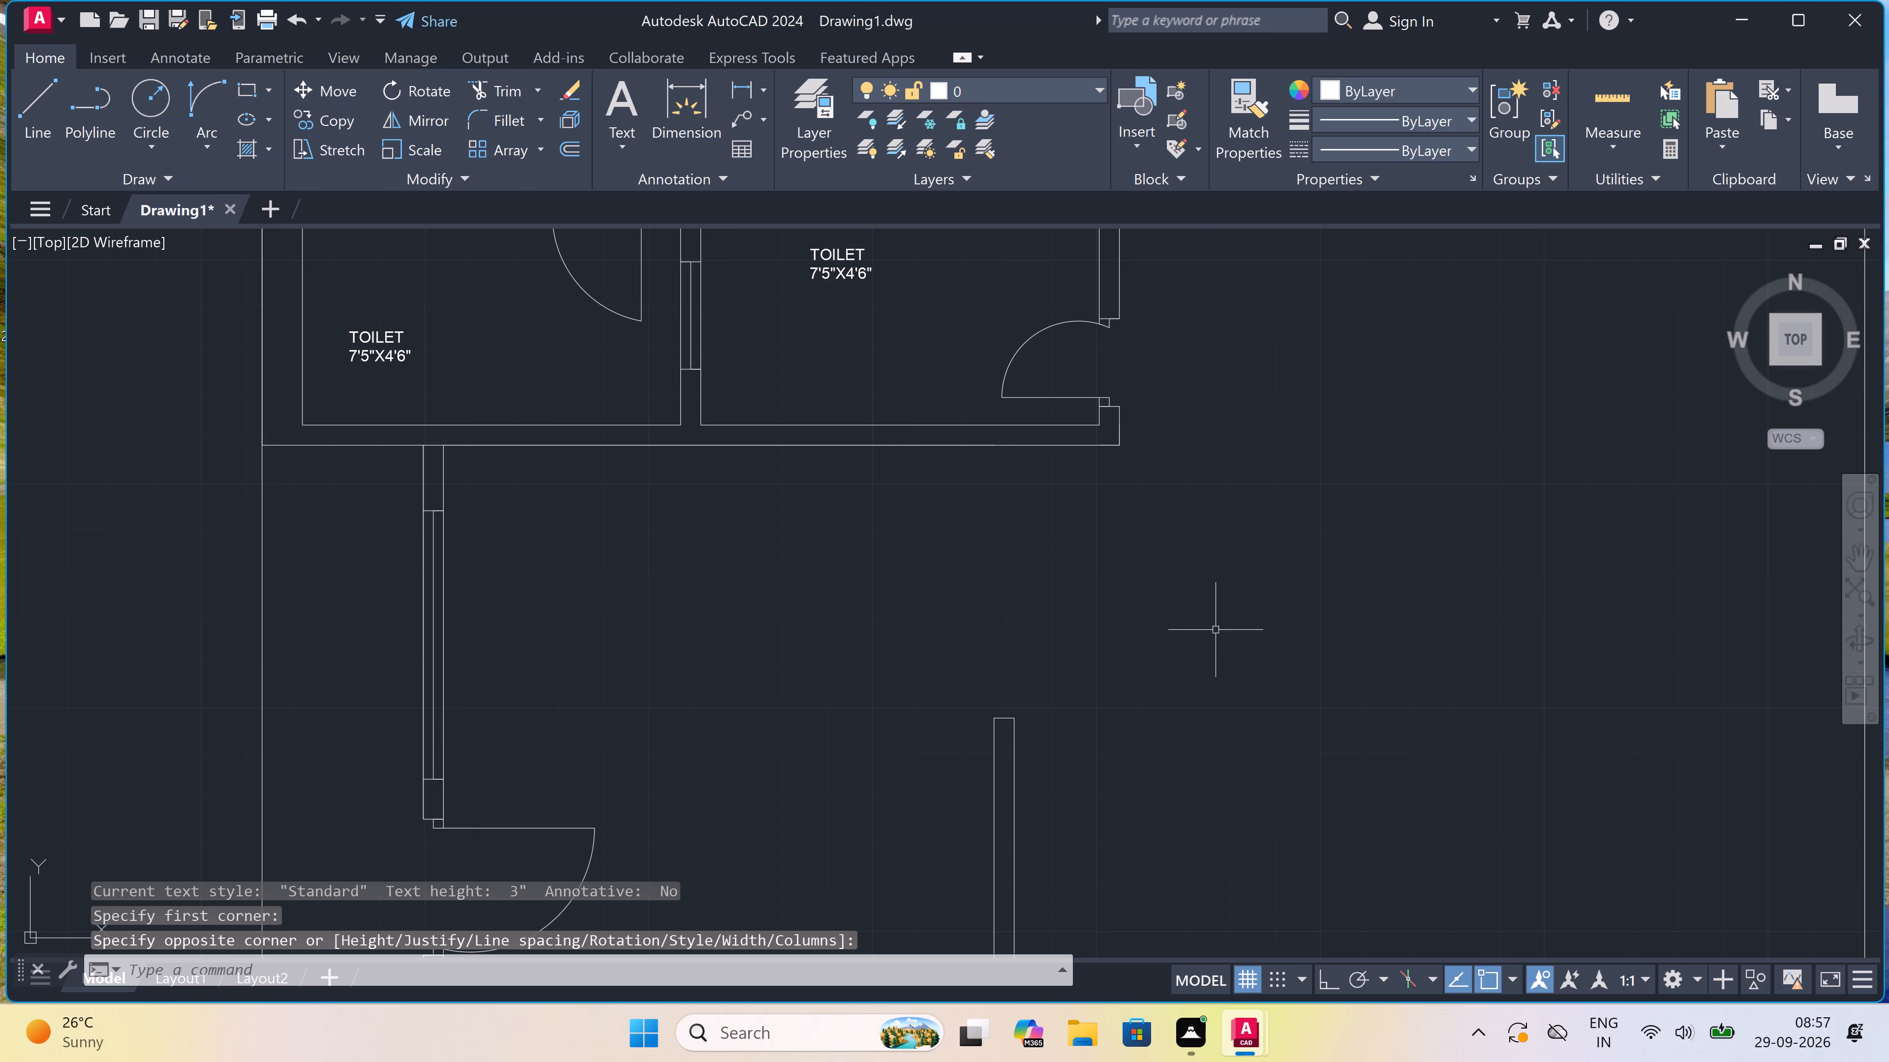
# Add the two-line multiline text KITCHEN and 10'3"X13'0" in the room directly below the two 7'5"X4'6" toilets.
pyautogui.press('space')
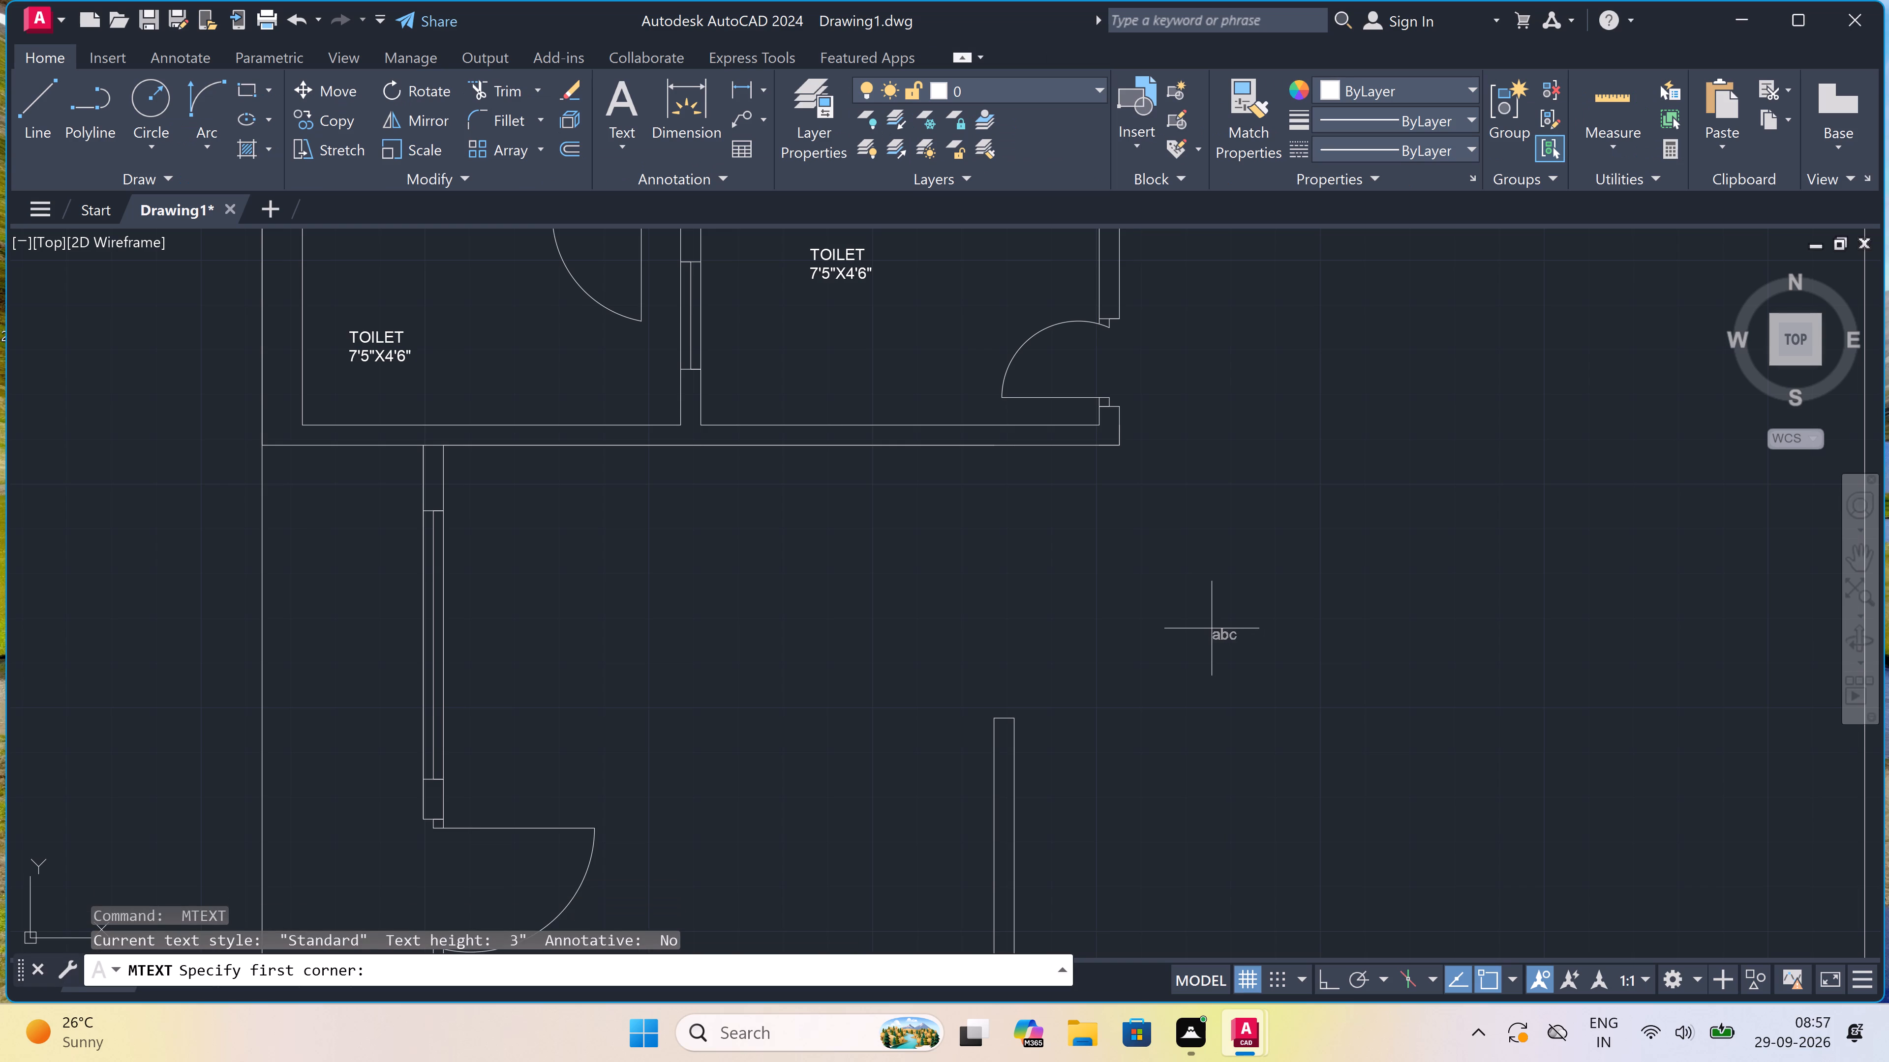
pyautogui.click(586, 565)
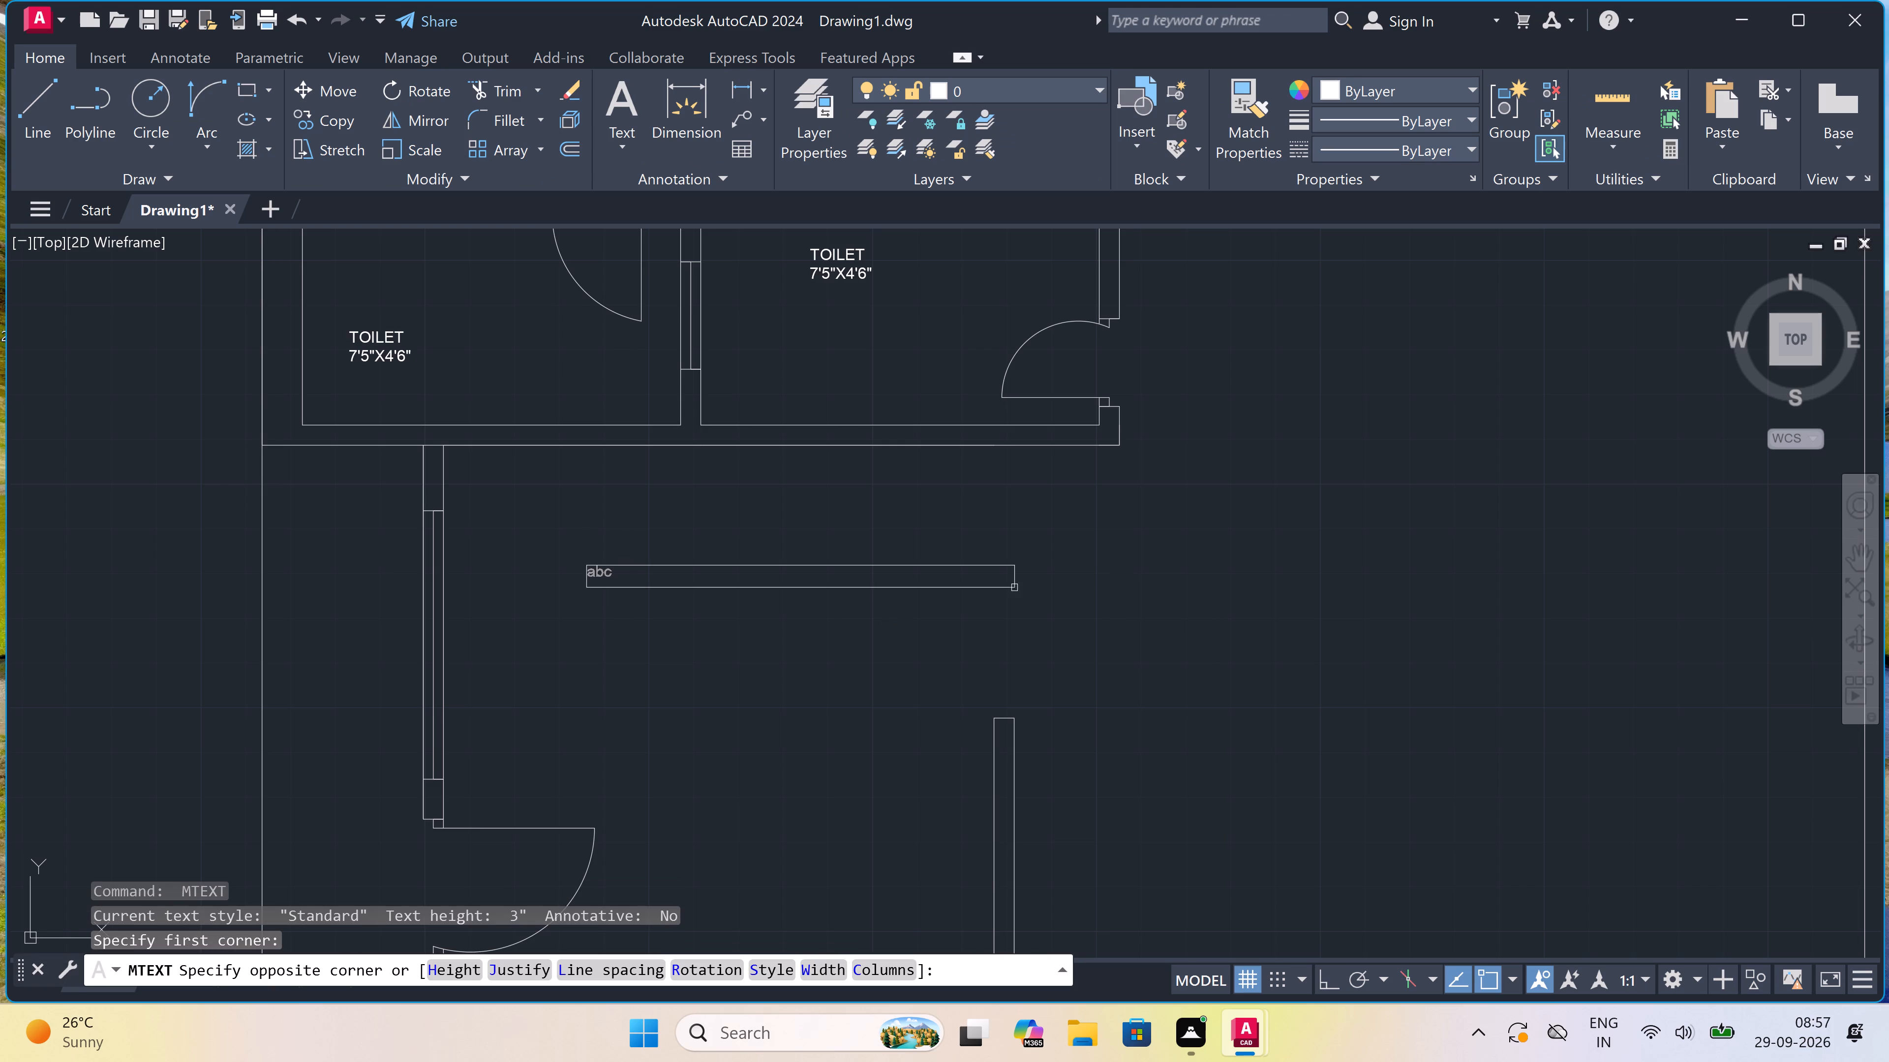
pyautogui.click(1296, 571)
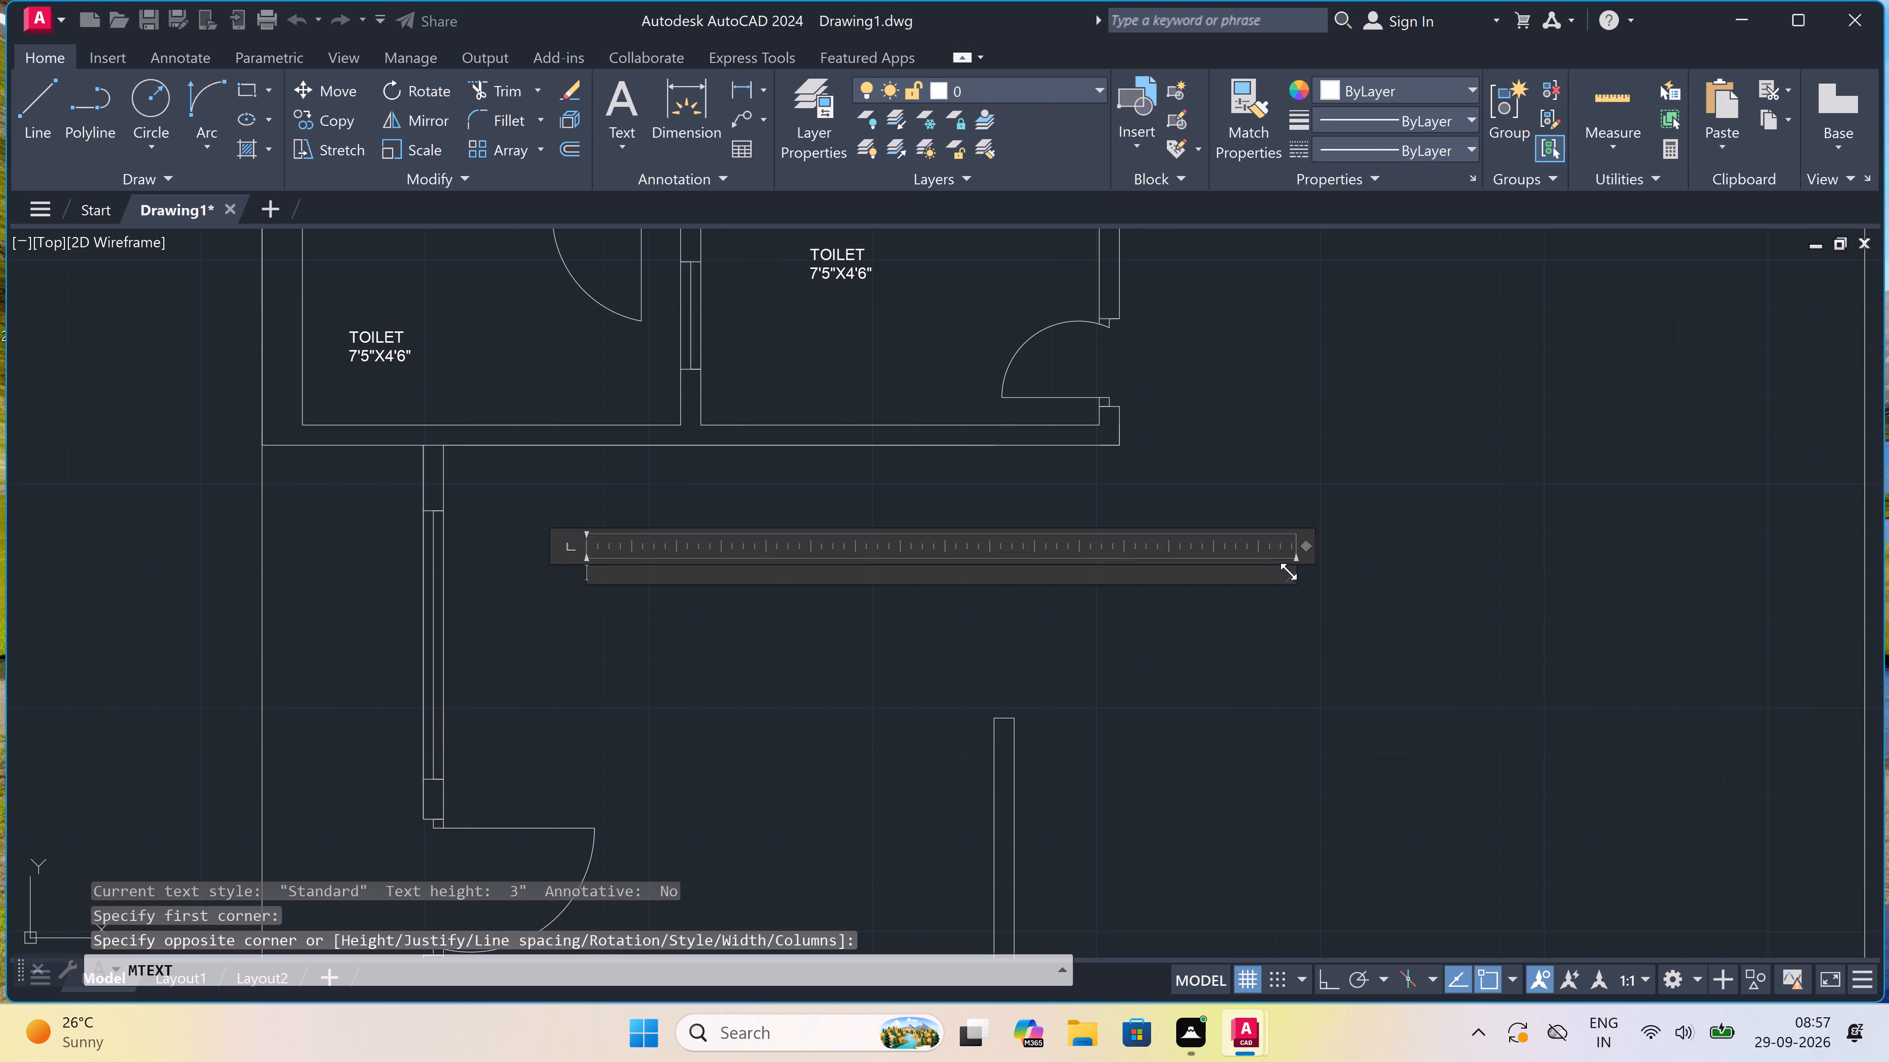
pyautogui.write('KITC')
pyautogui.write('HE')
pyautogui.press('n')
pyautogui.press('Return')
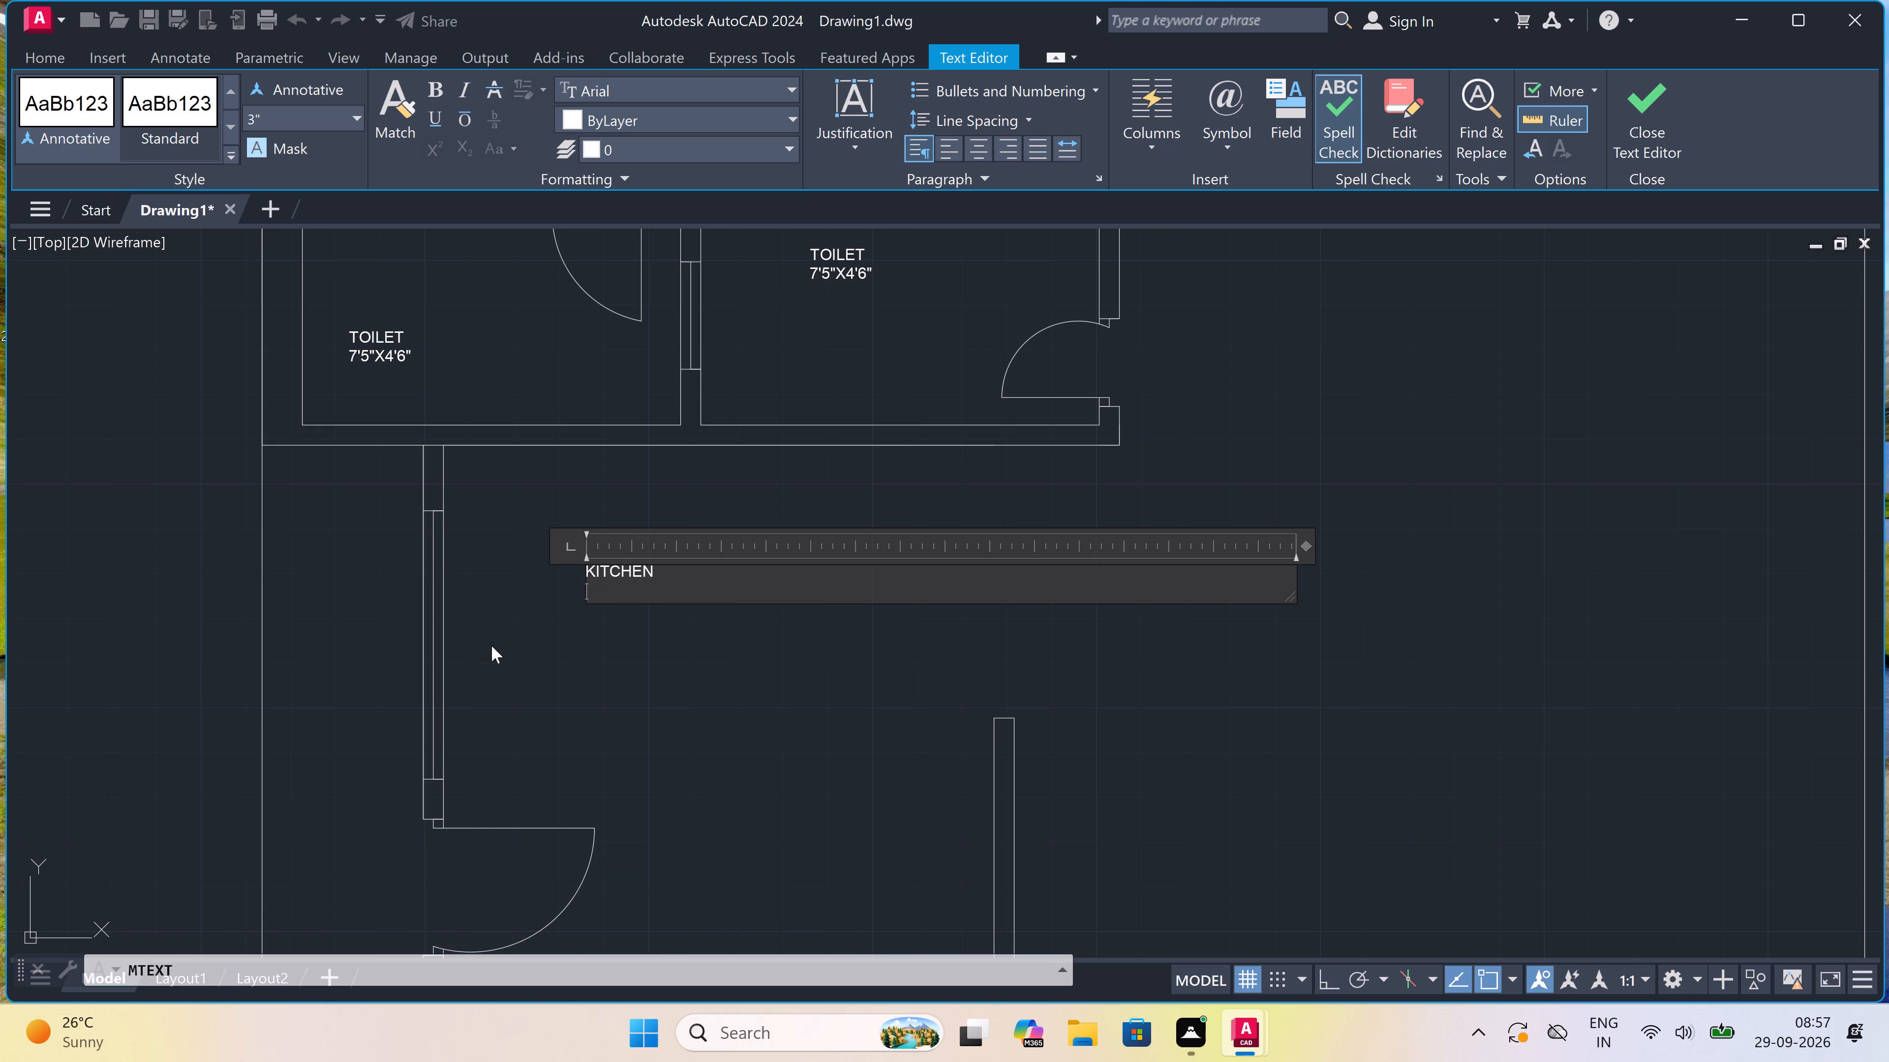
pyautogui.press('1')
pyautogui.write("0'")
pyautogui.press('3')
pyautogui.hotkey('shift', '"')
pyautogui.press('x')
pyautogui.write('13')
pyautogui.write("'0")
pyautogui.hotkey('shift', '"')
pyautogui.scroll(2, 670, 605)
pyautogui.click(606, 643)
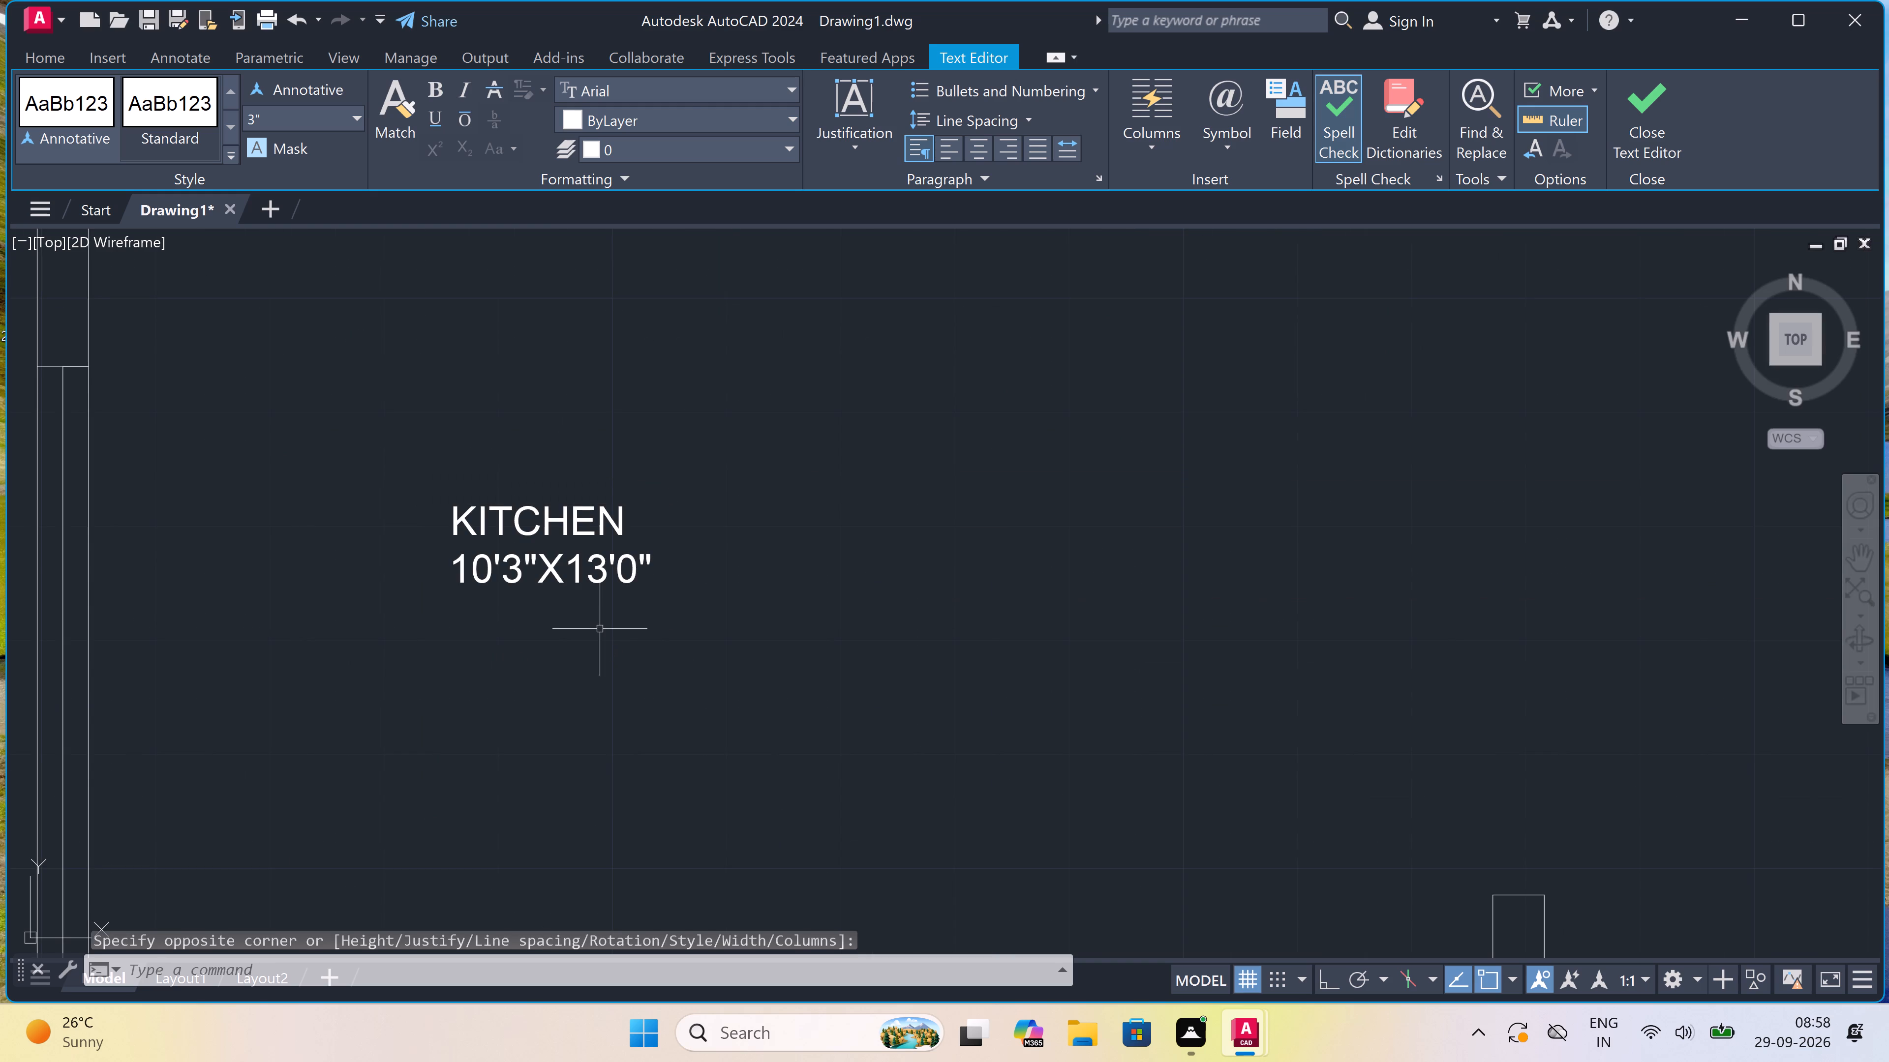
# Place a multiline text box in the open room between the kitchen and the crossed shaft, with DRAWING as its first line.
pyautogui.scroll(-4, 570, 568)
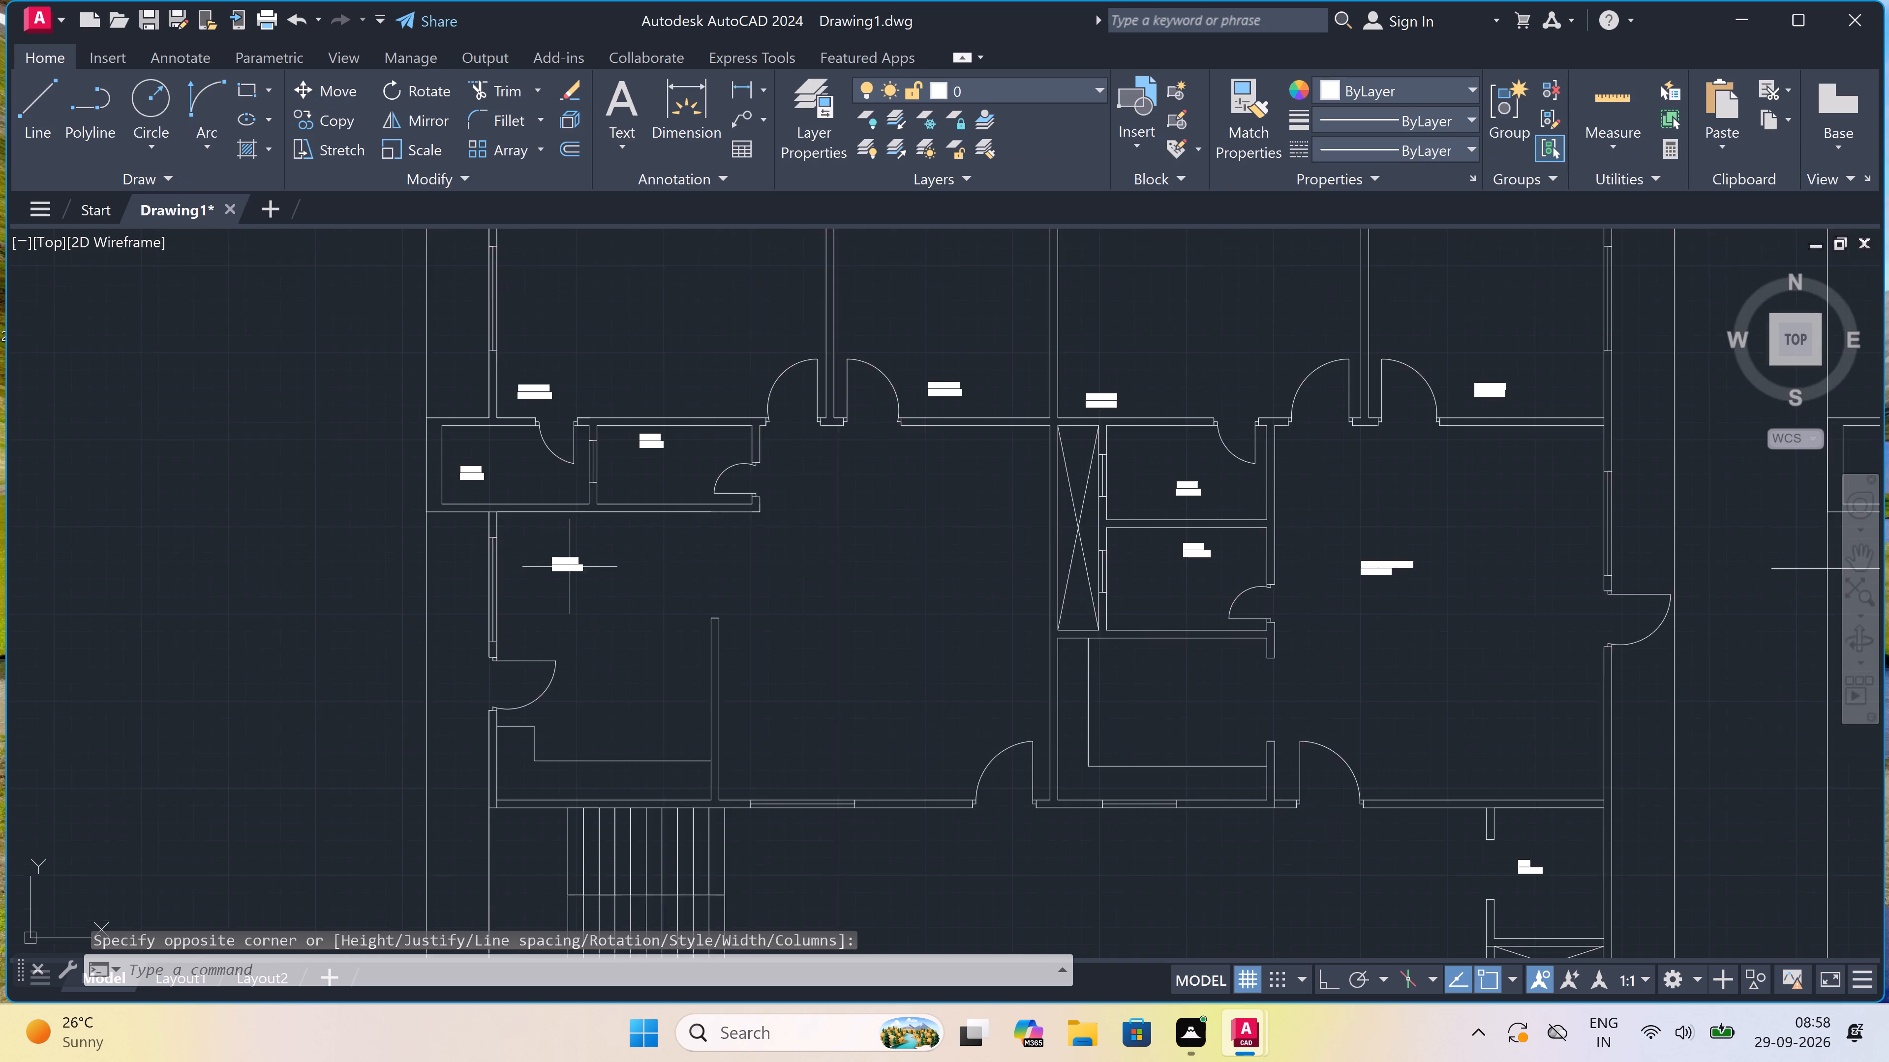
pyautogui.scroll(-1, 570, 567)
pyautogui.scroll(3, 824, 578)
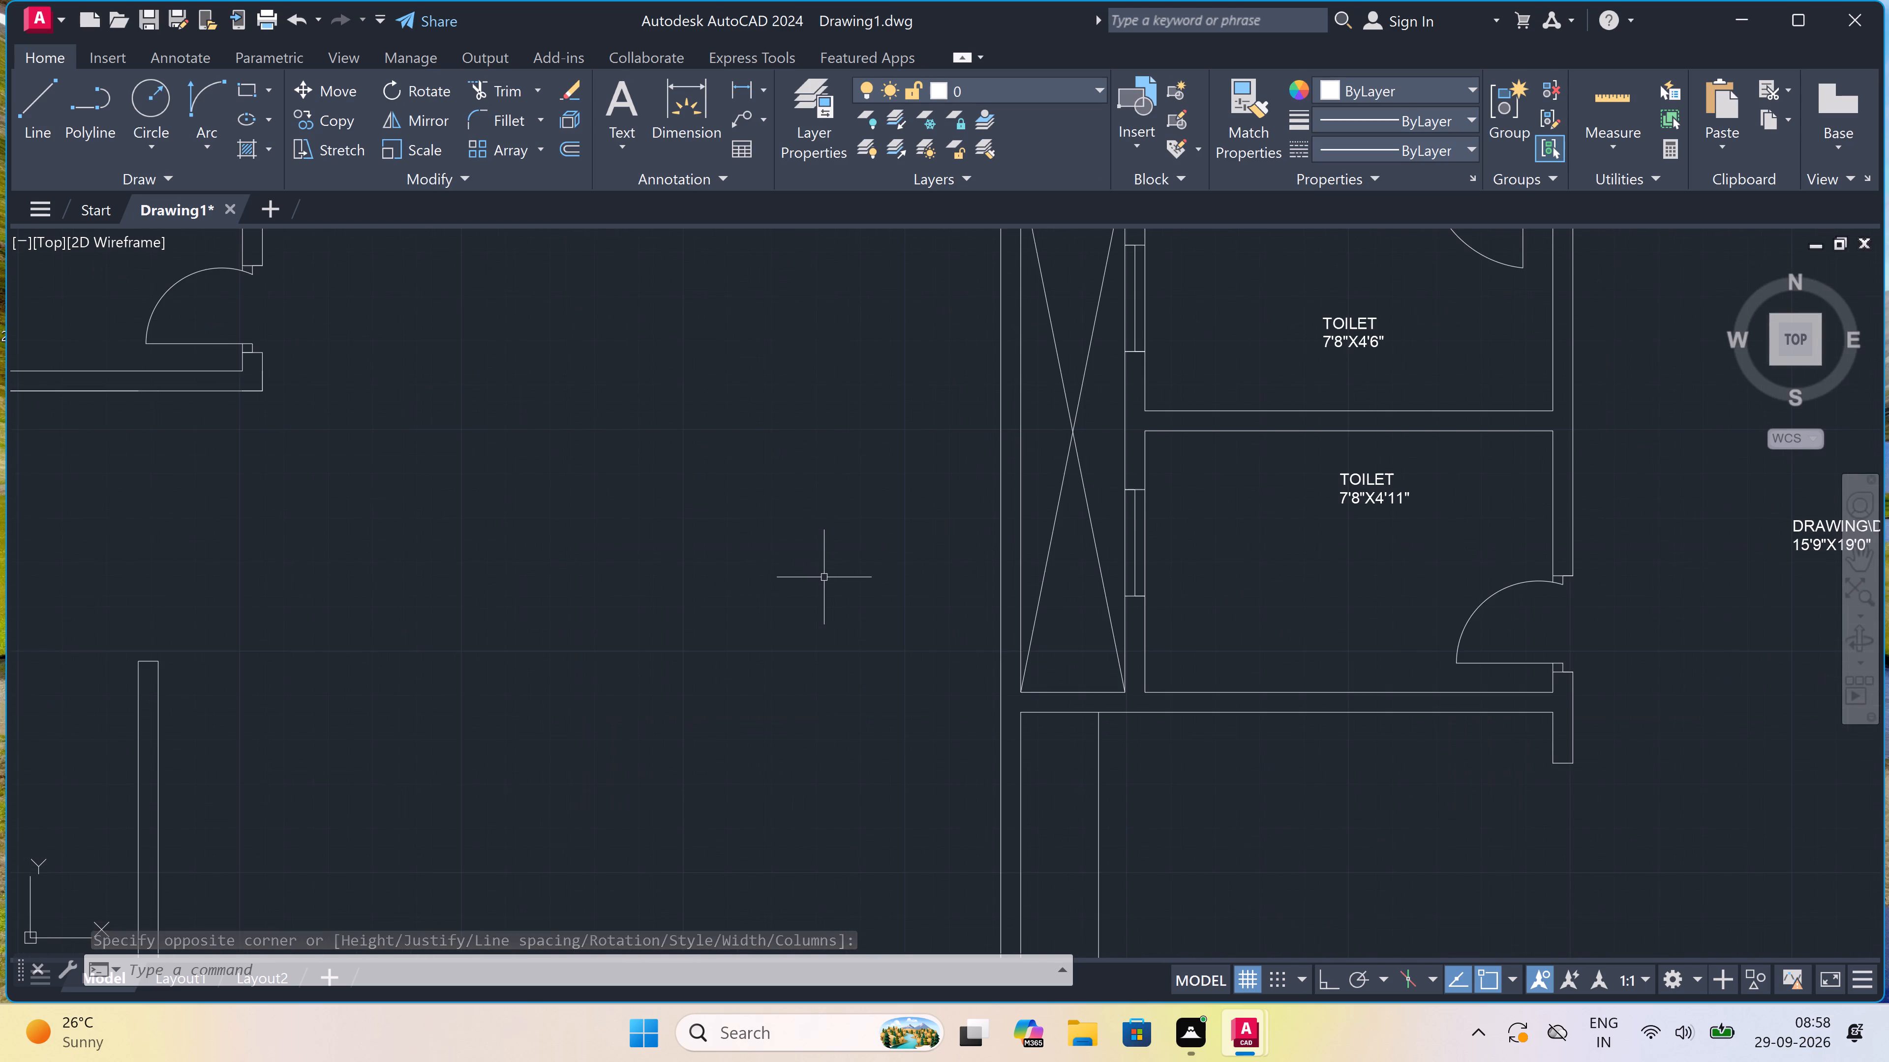
pyautogui.scroll(-1, 685, 559)
pyautogui.press('space')
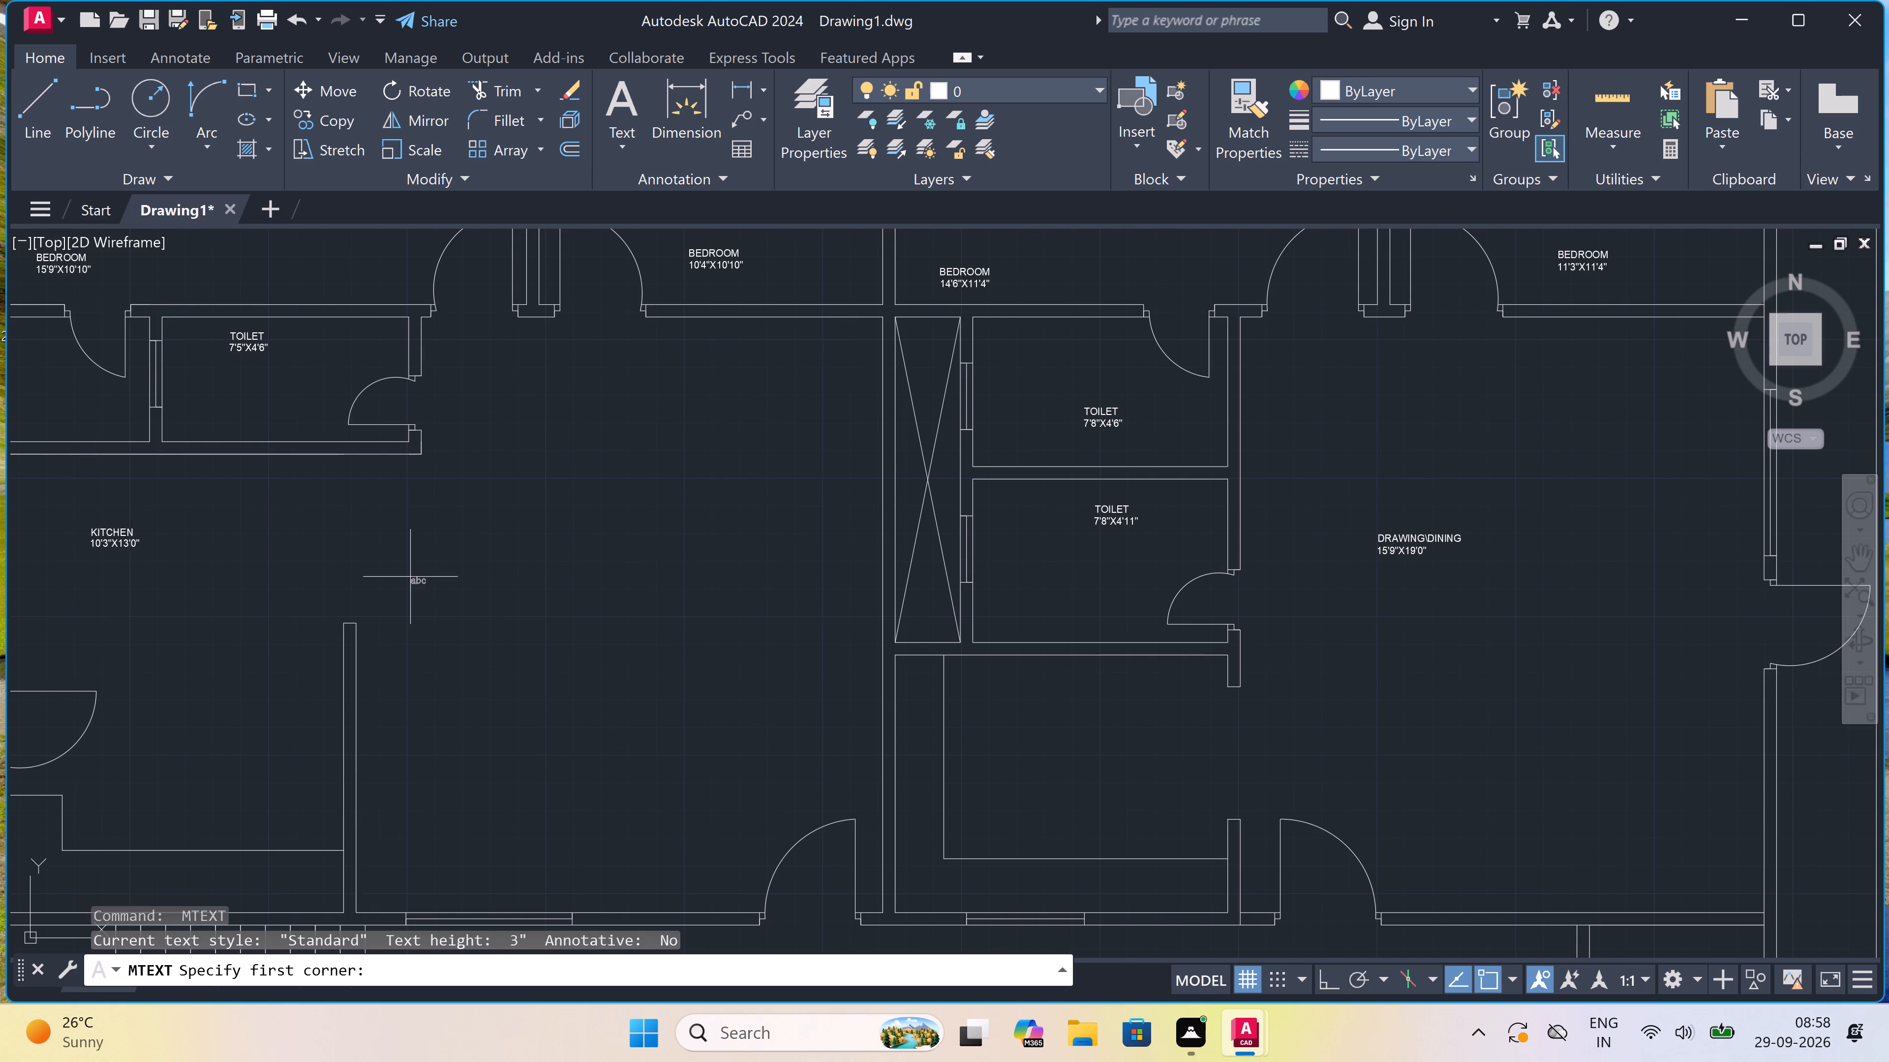
pyautogui.moveTo(562, 601); pyautogui.dragTo(581, 620)
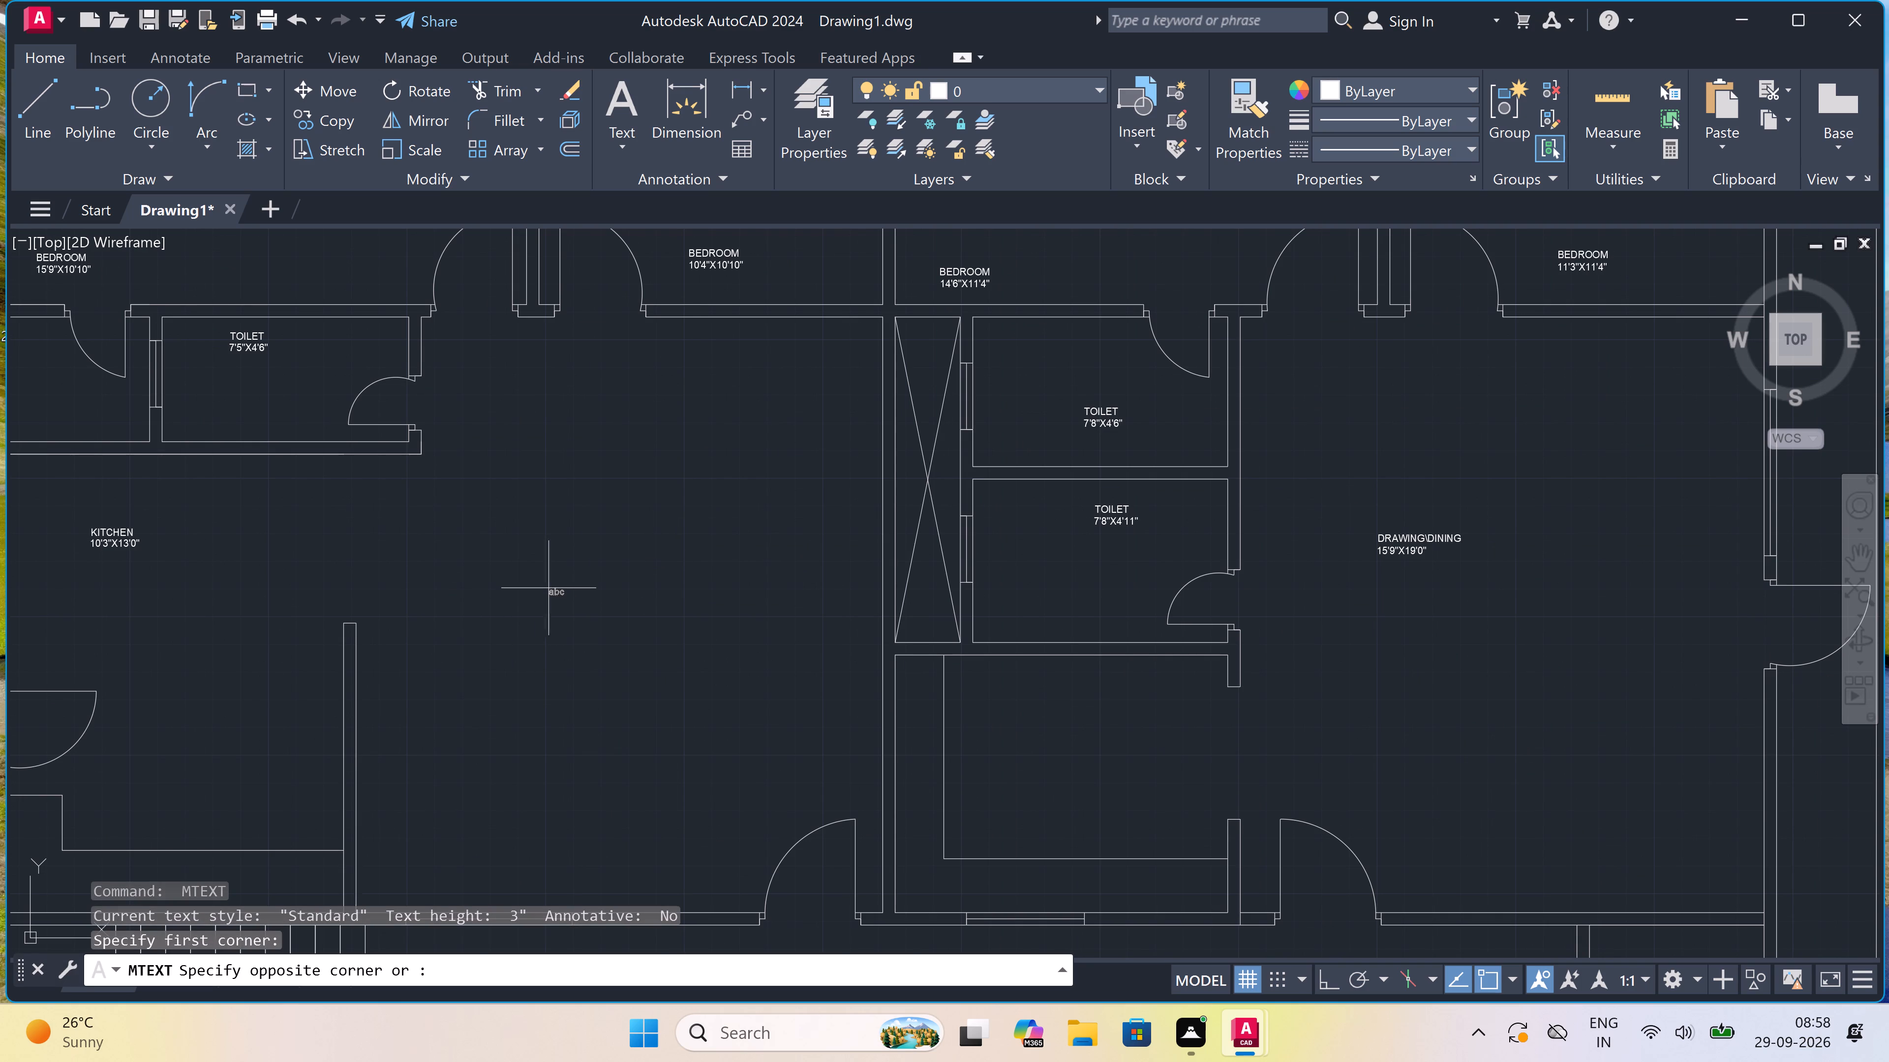
pyautogui.click(838, 625)
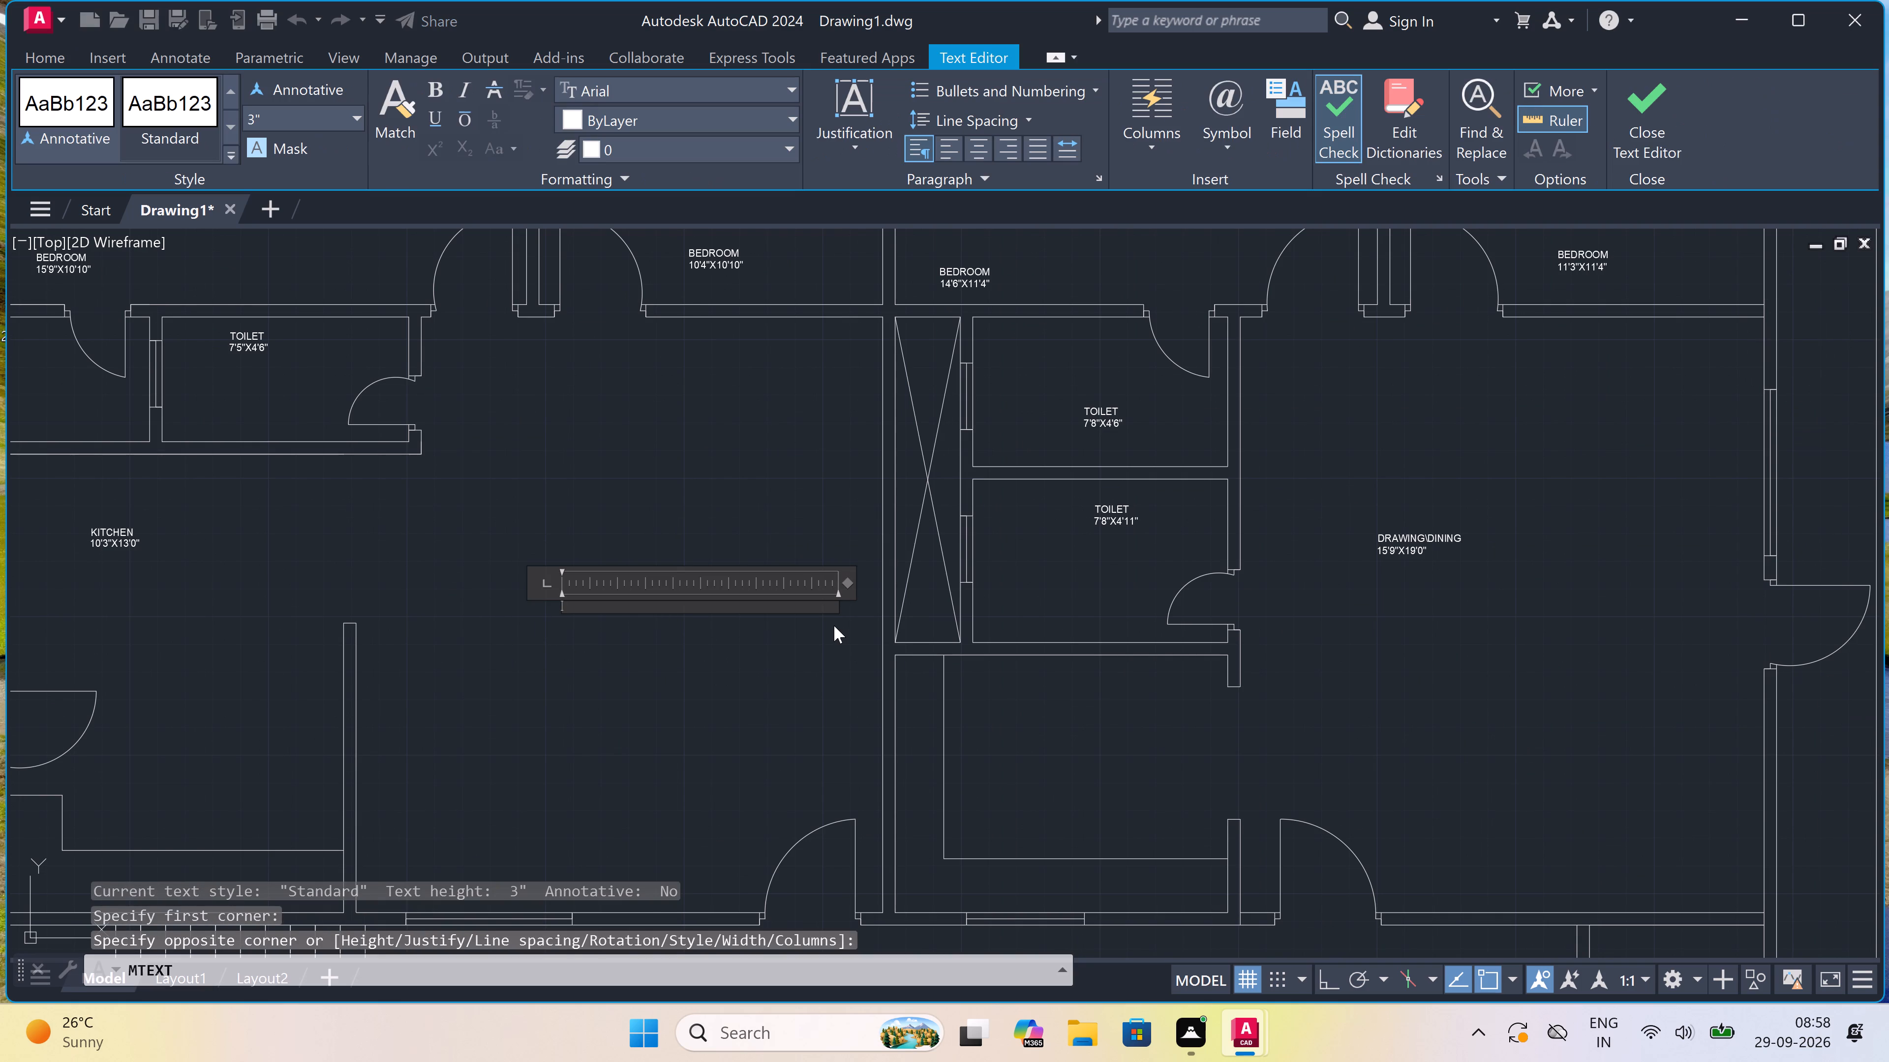
pyautogui.write('DRE')
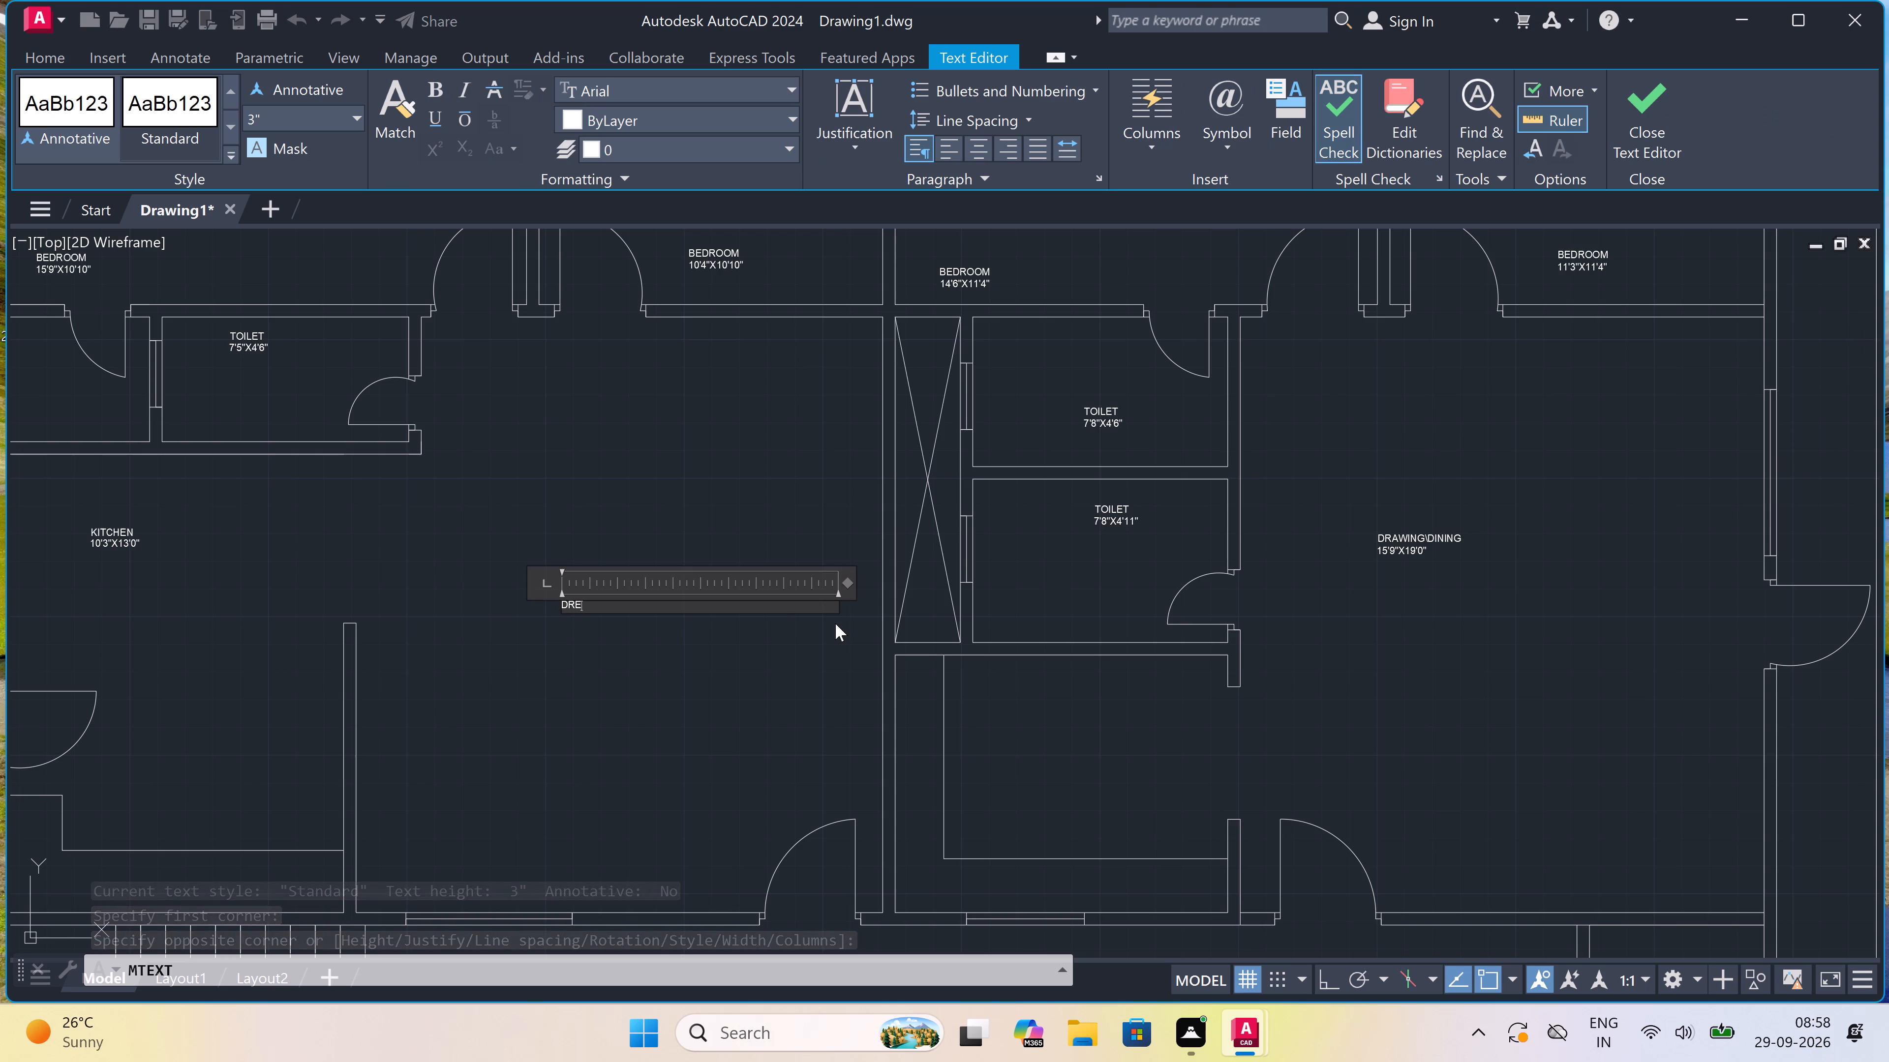
pyautogui.press('BackSpace')
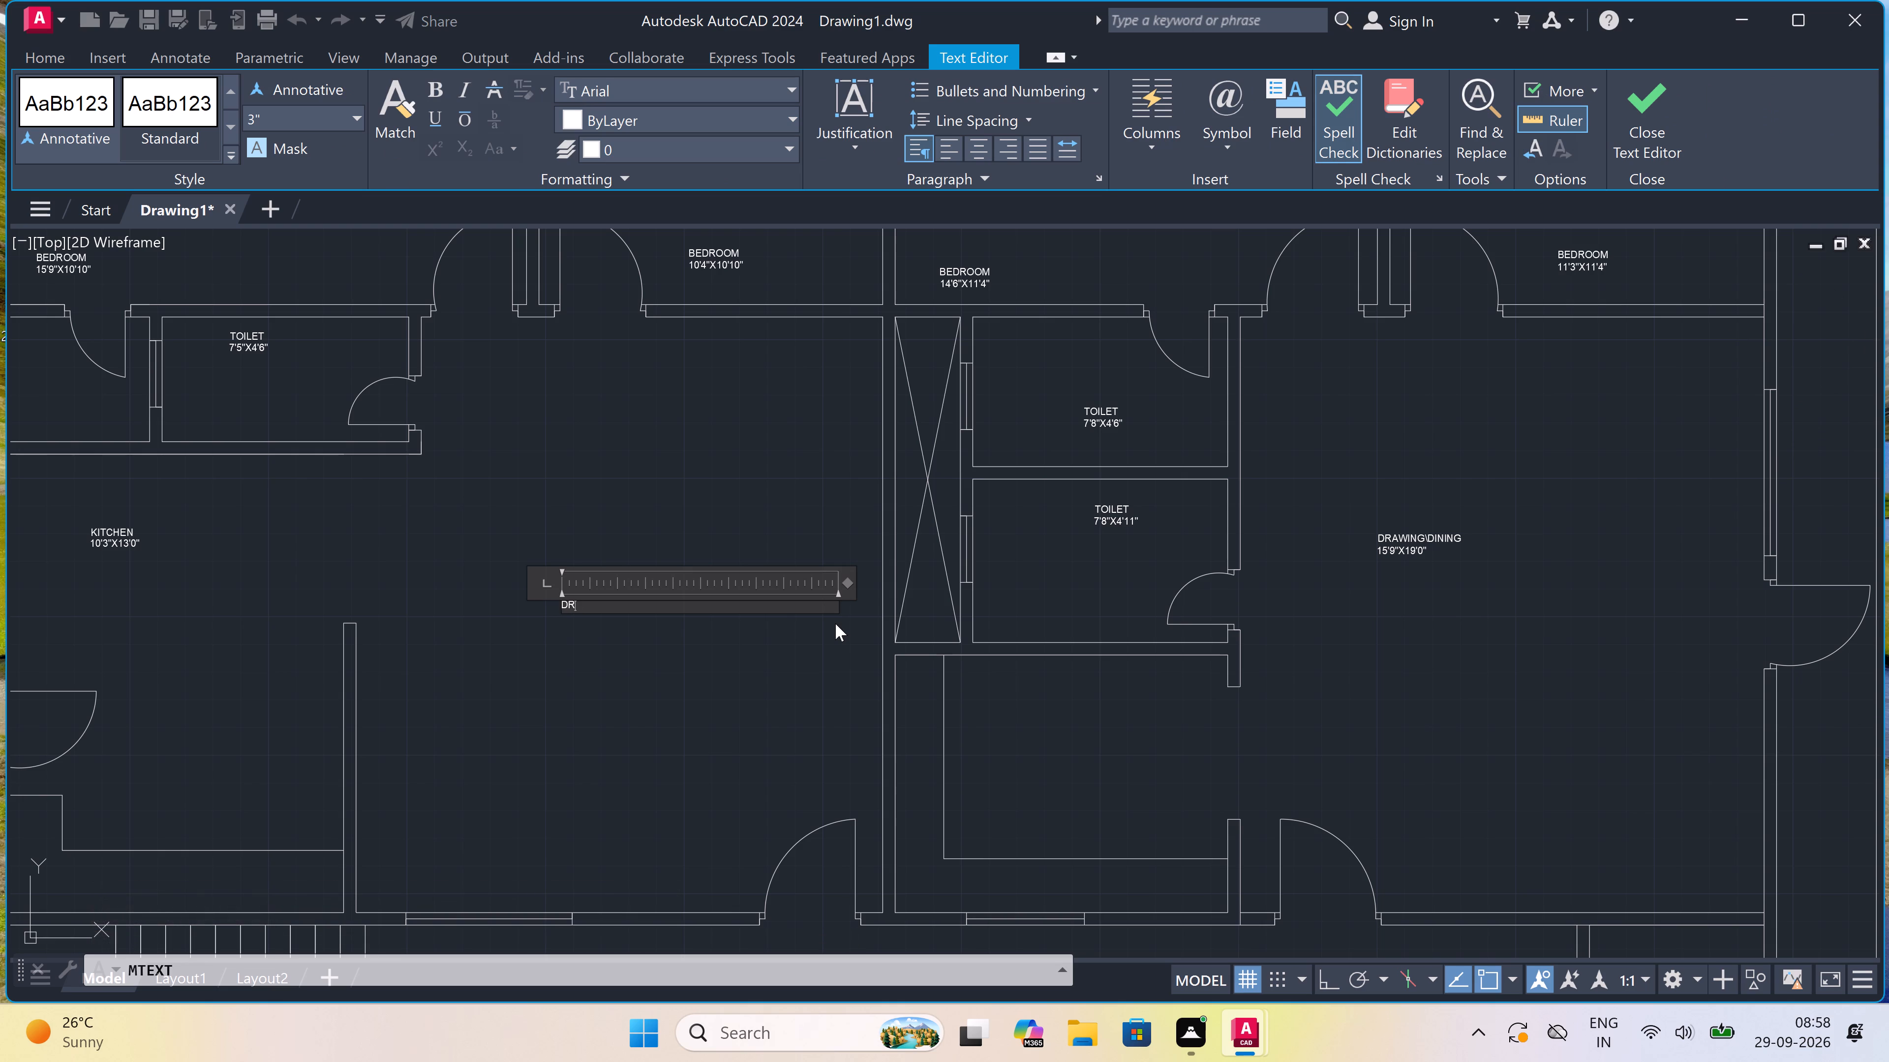
pyautogui.write('AW')
pyautogui.write('ING')
# Enter 15'9"X17'10" as the second line of the DRAWING text and finish it.
pyautogui.scroll(2, 562, 655)
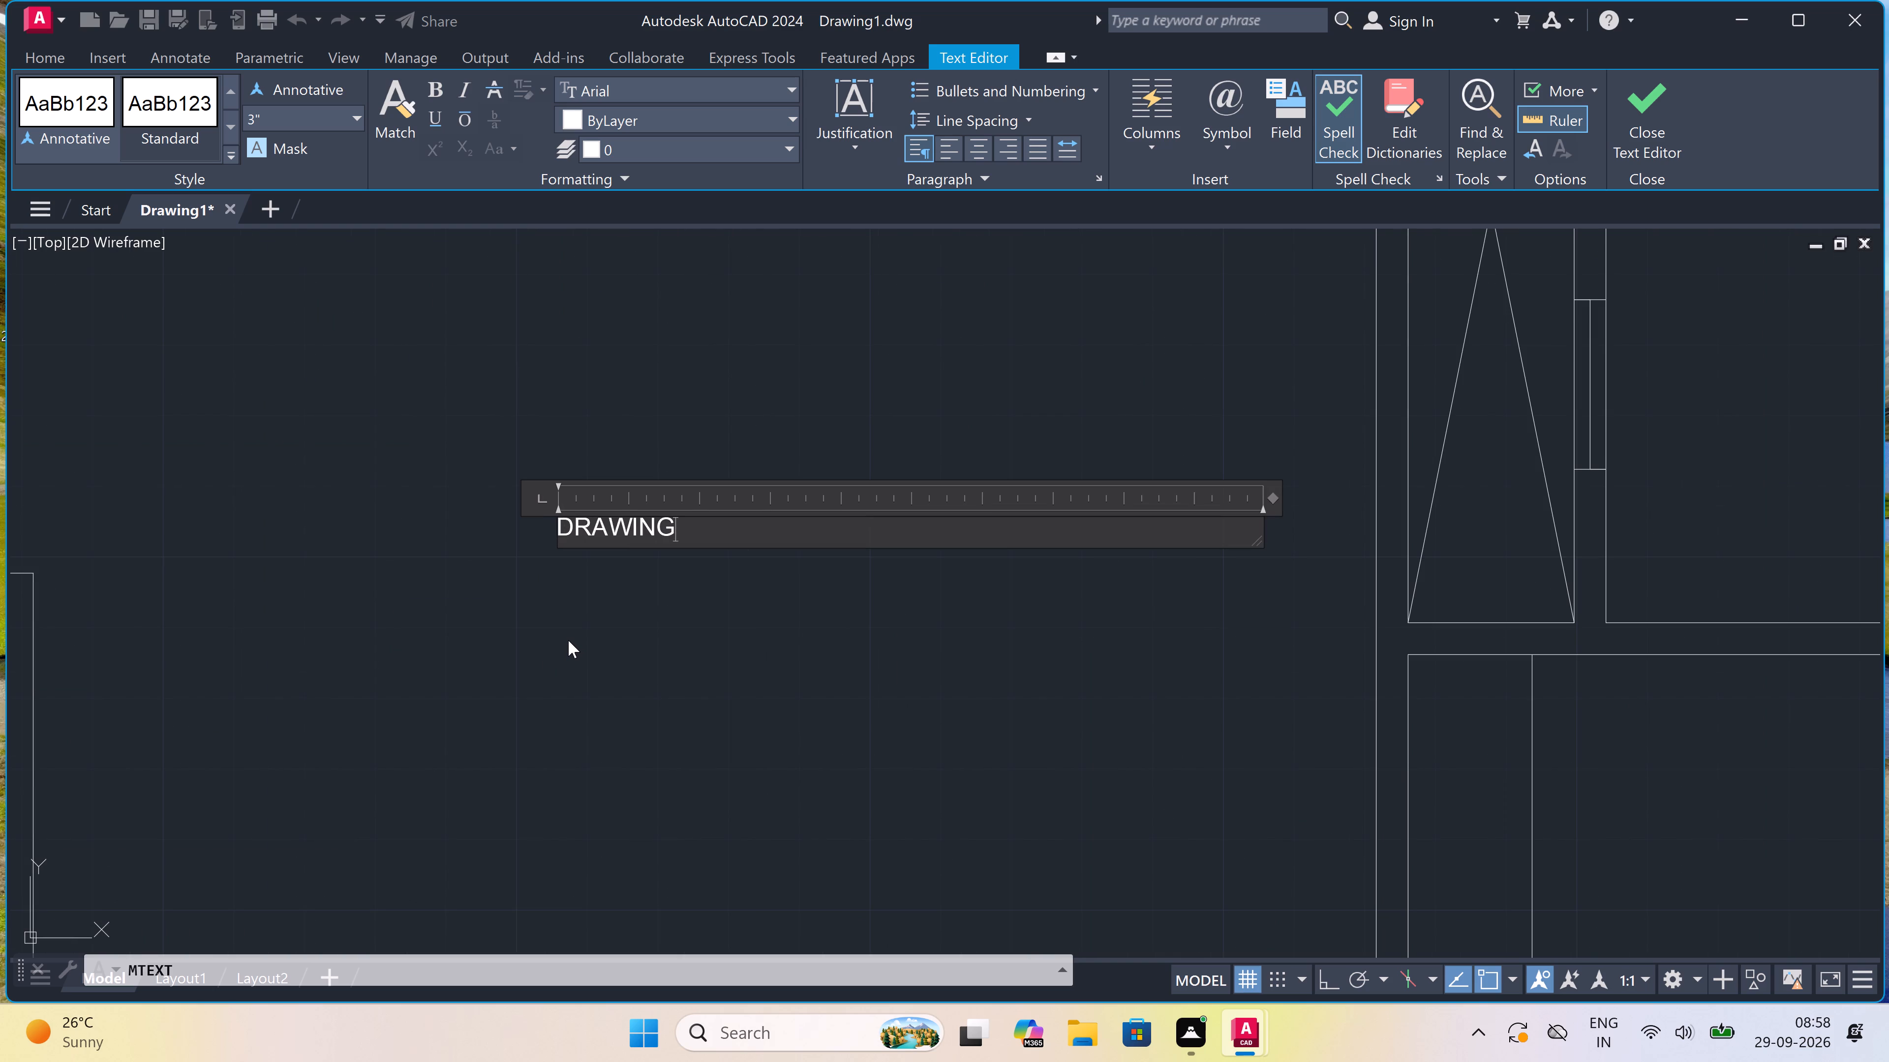
pyautogui.press('Return')
pyautogui.press('1')
pyautogui.press('5')
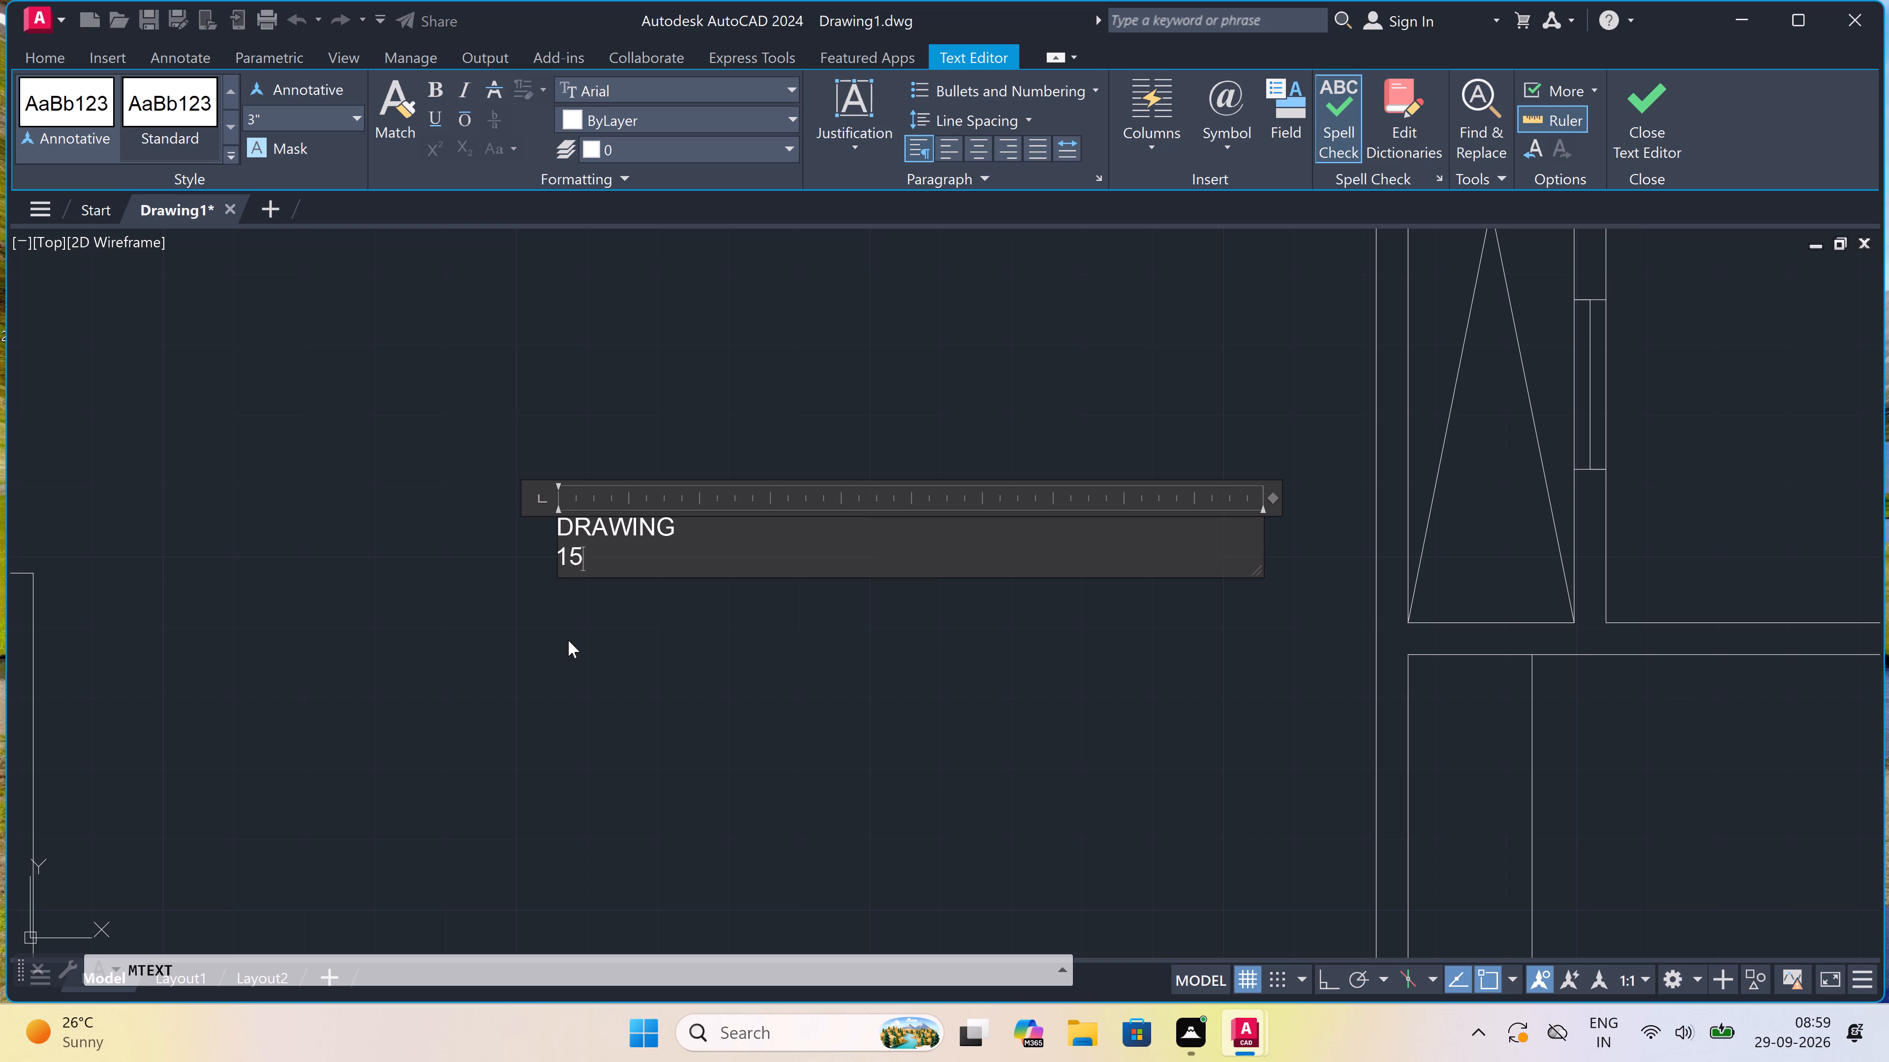
pyautogui.press("'")
pyautogui.scroll(2, 553, 593)
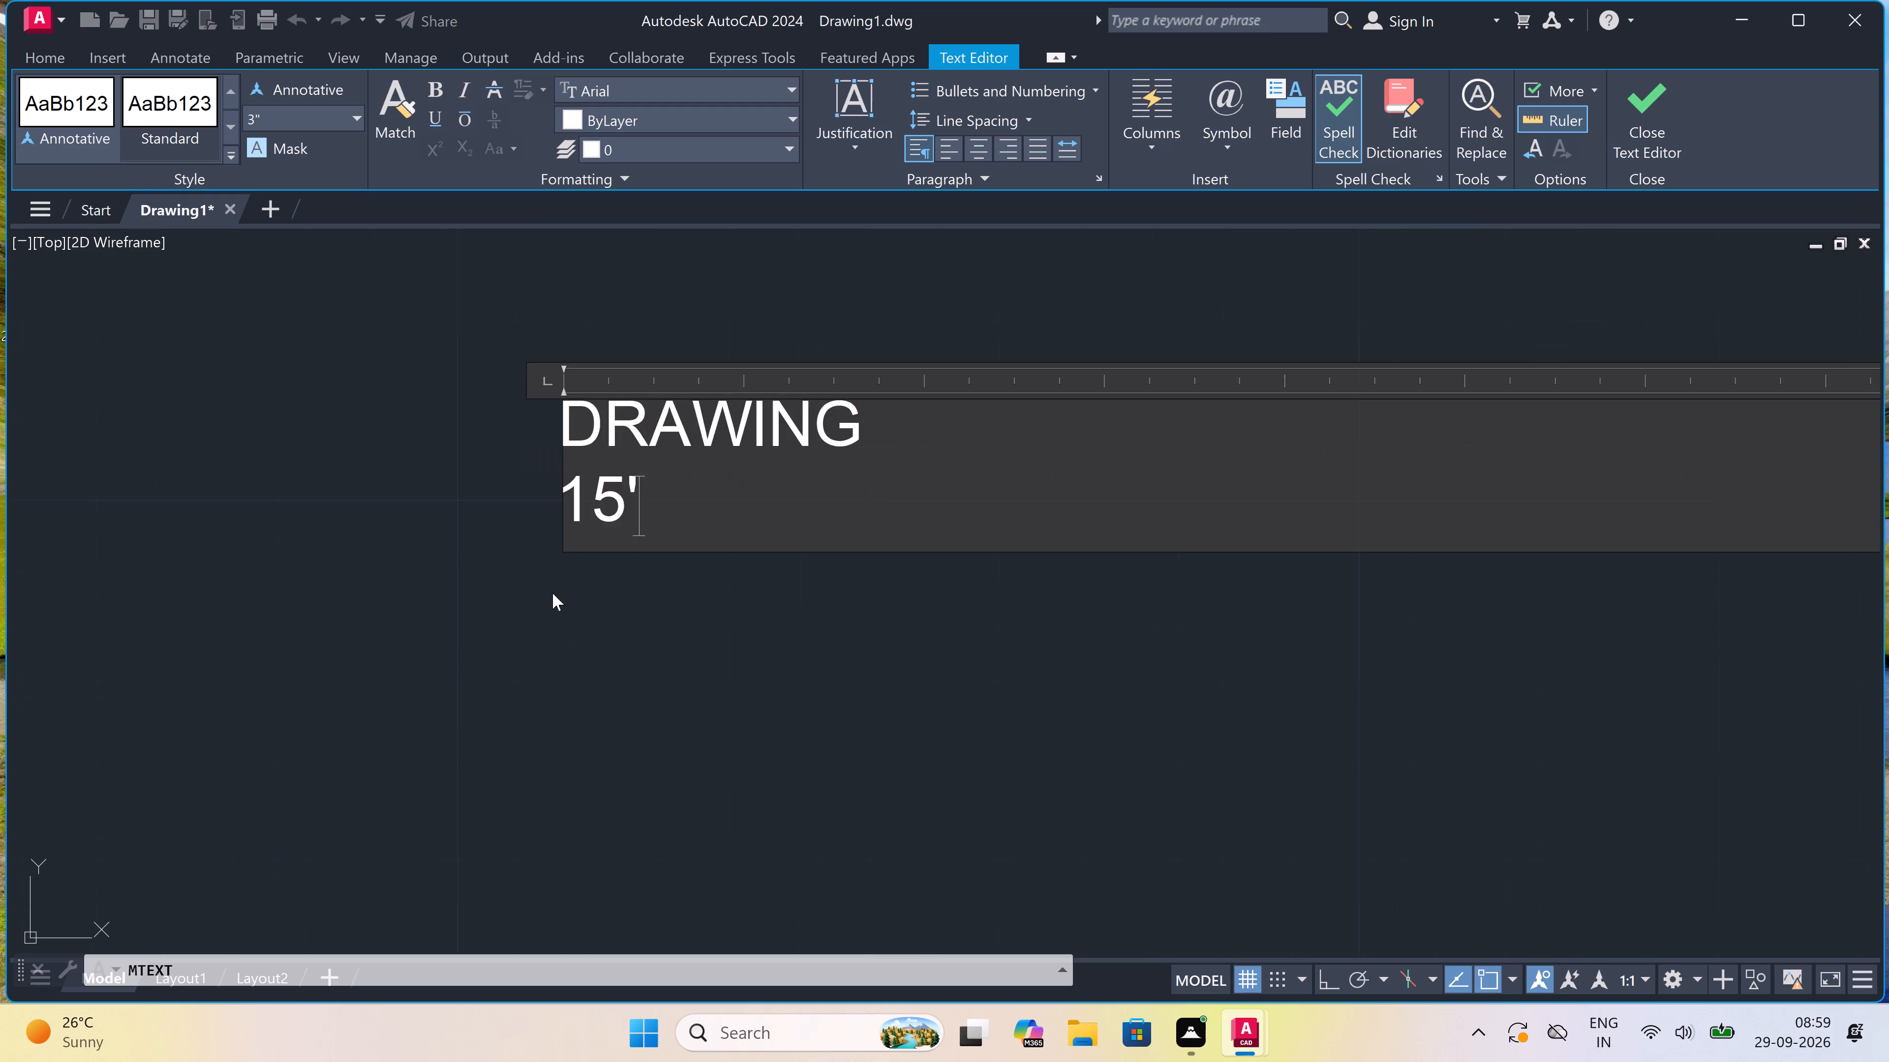
pyautogui.scroll(-4, 555, 589)
pyautogui.scroll(3, 562, 597)
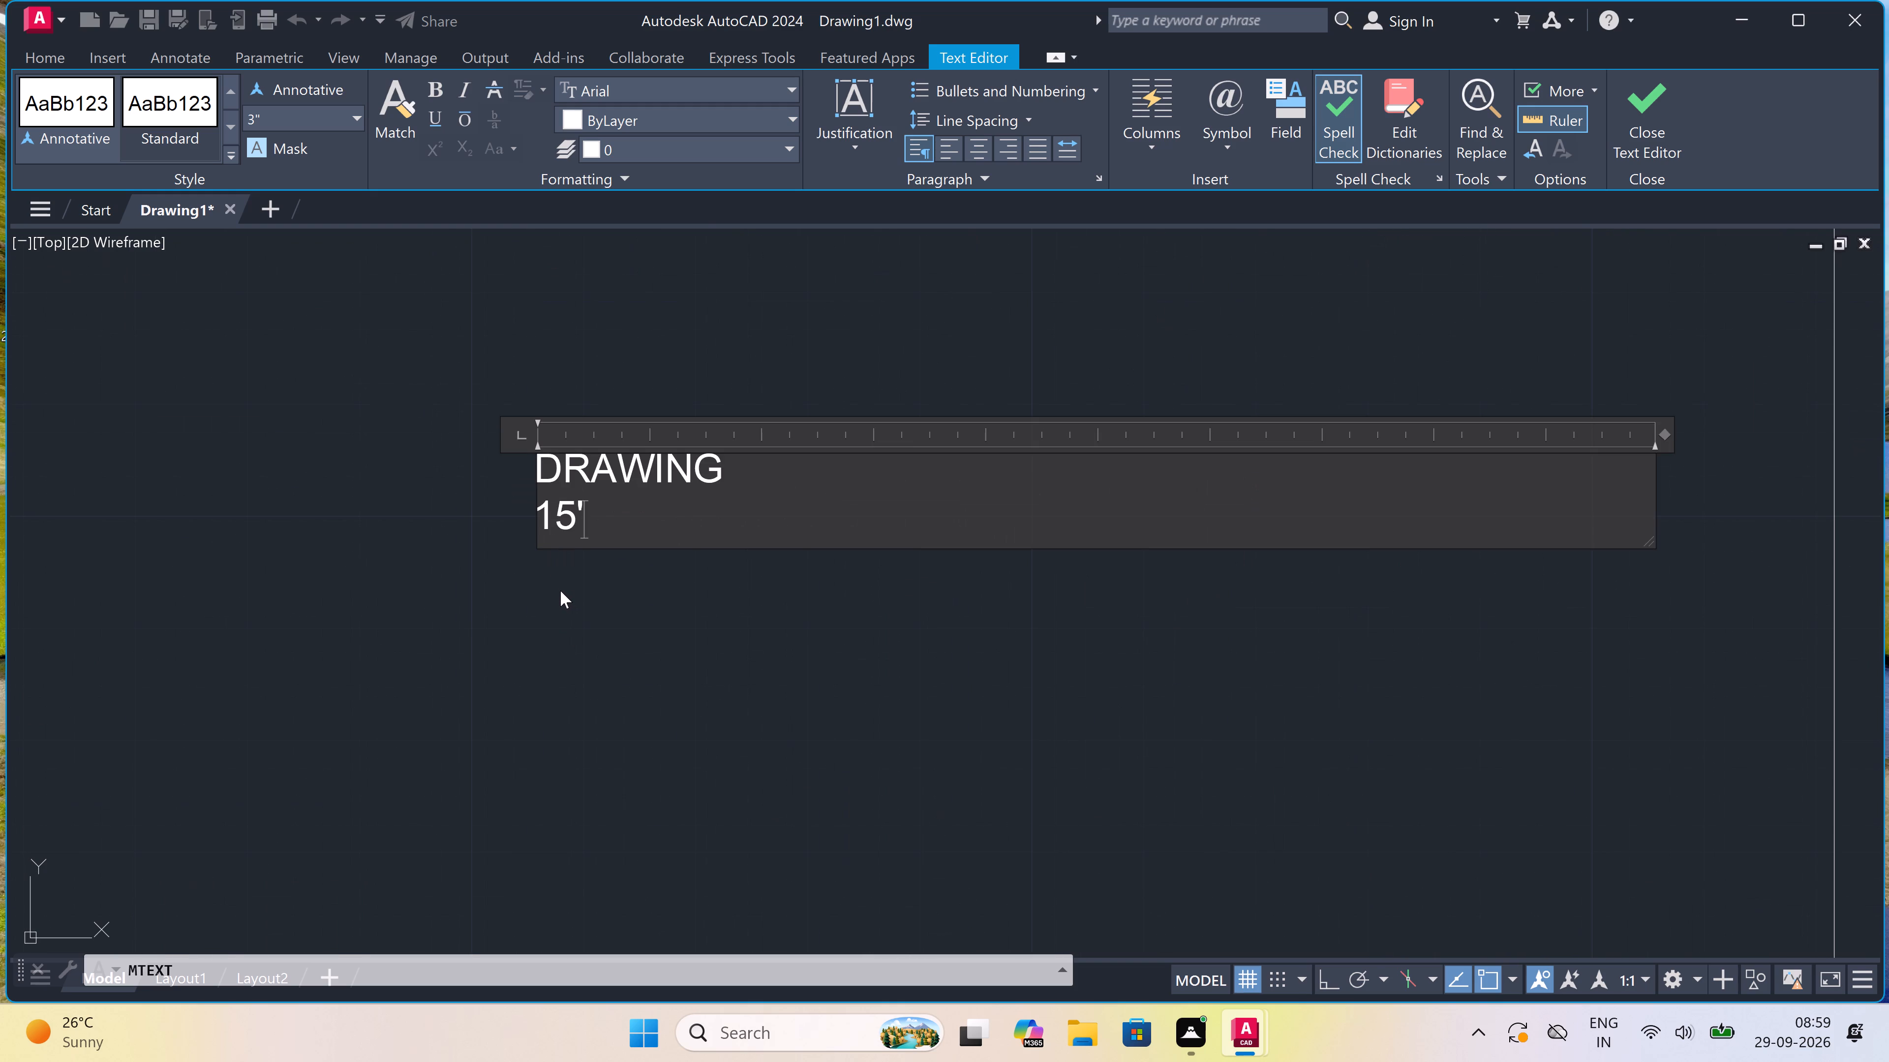
pyautogui.write('9"')
pyautogui.press('x')
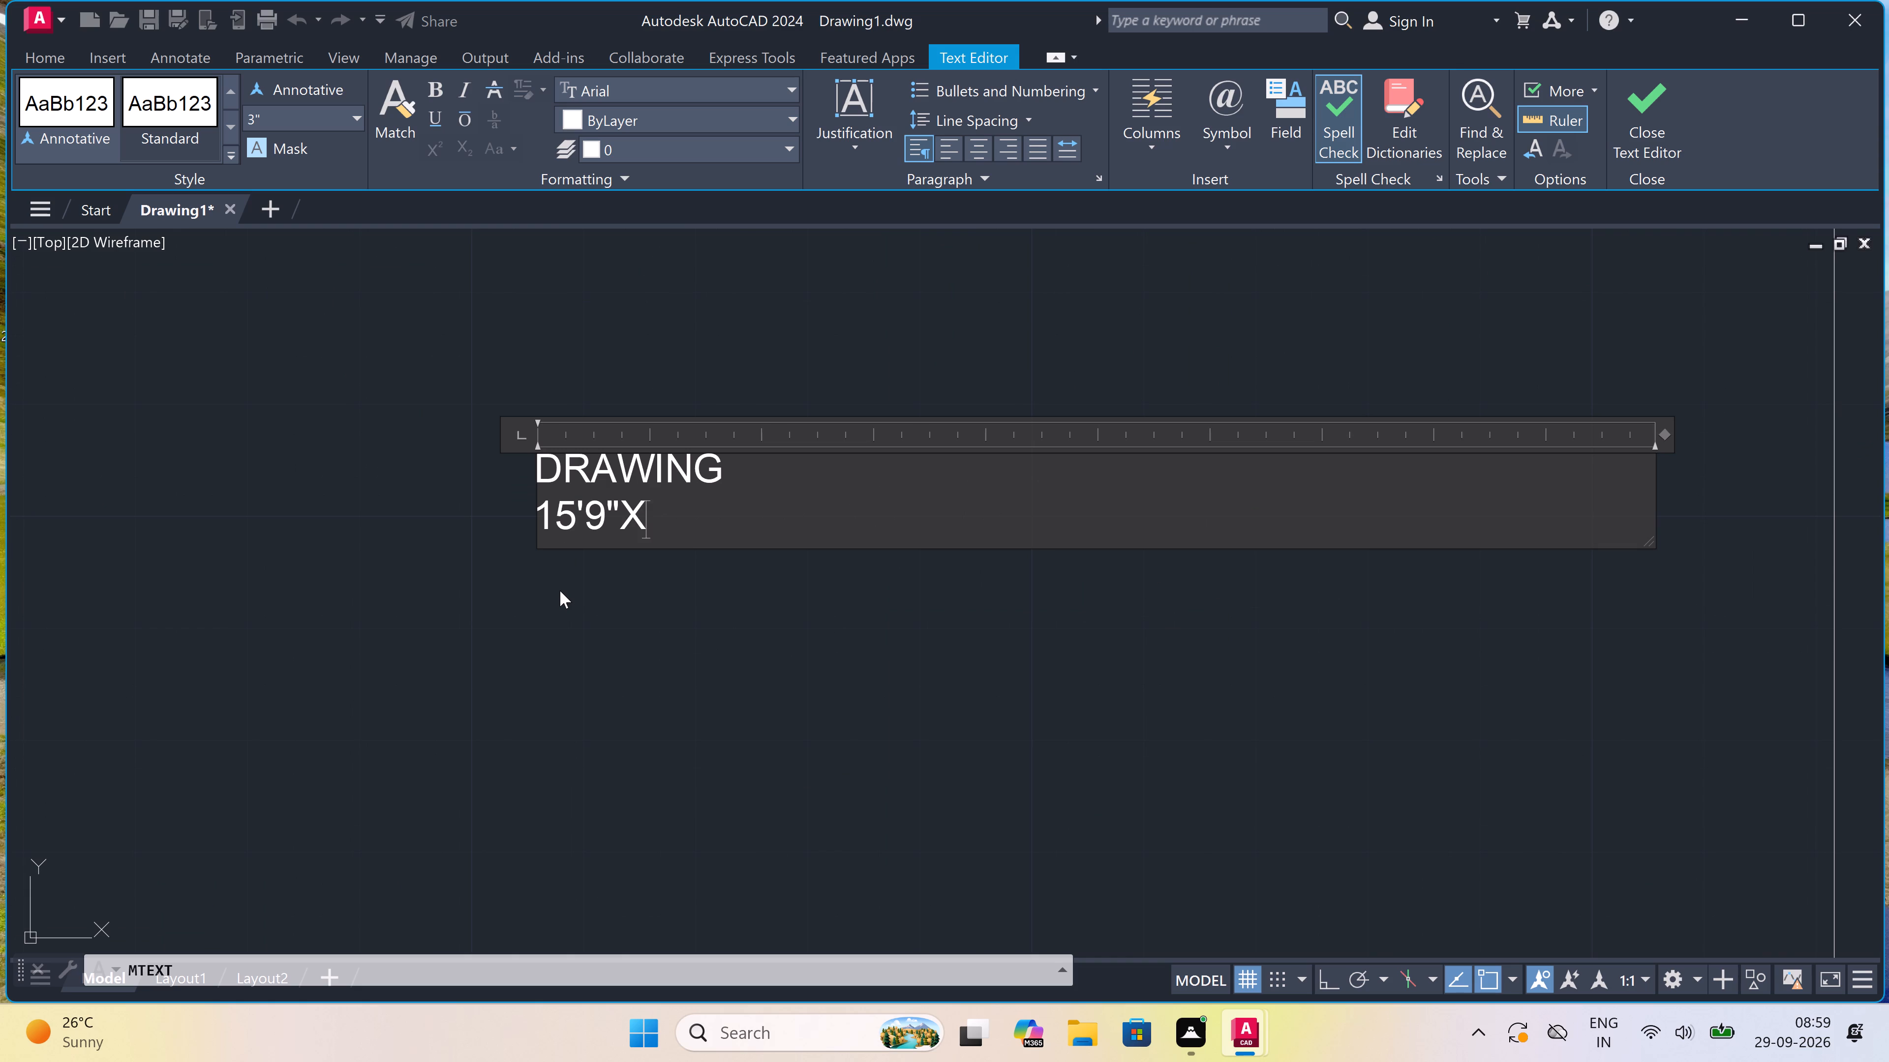
pyautogui.press('1')
pyautogui.write("7'")
pyautogui.write('10"')
pyautogui.click(558, 590)
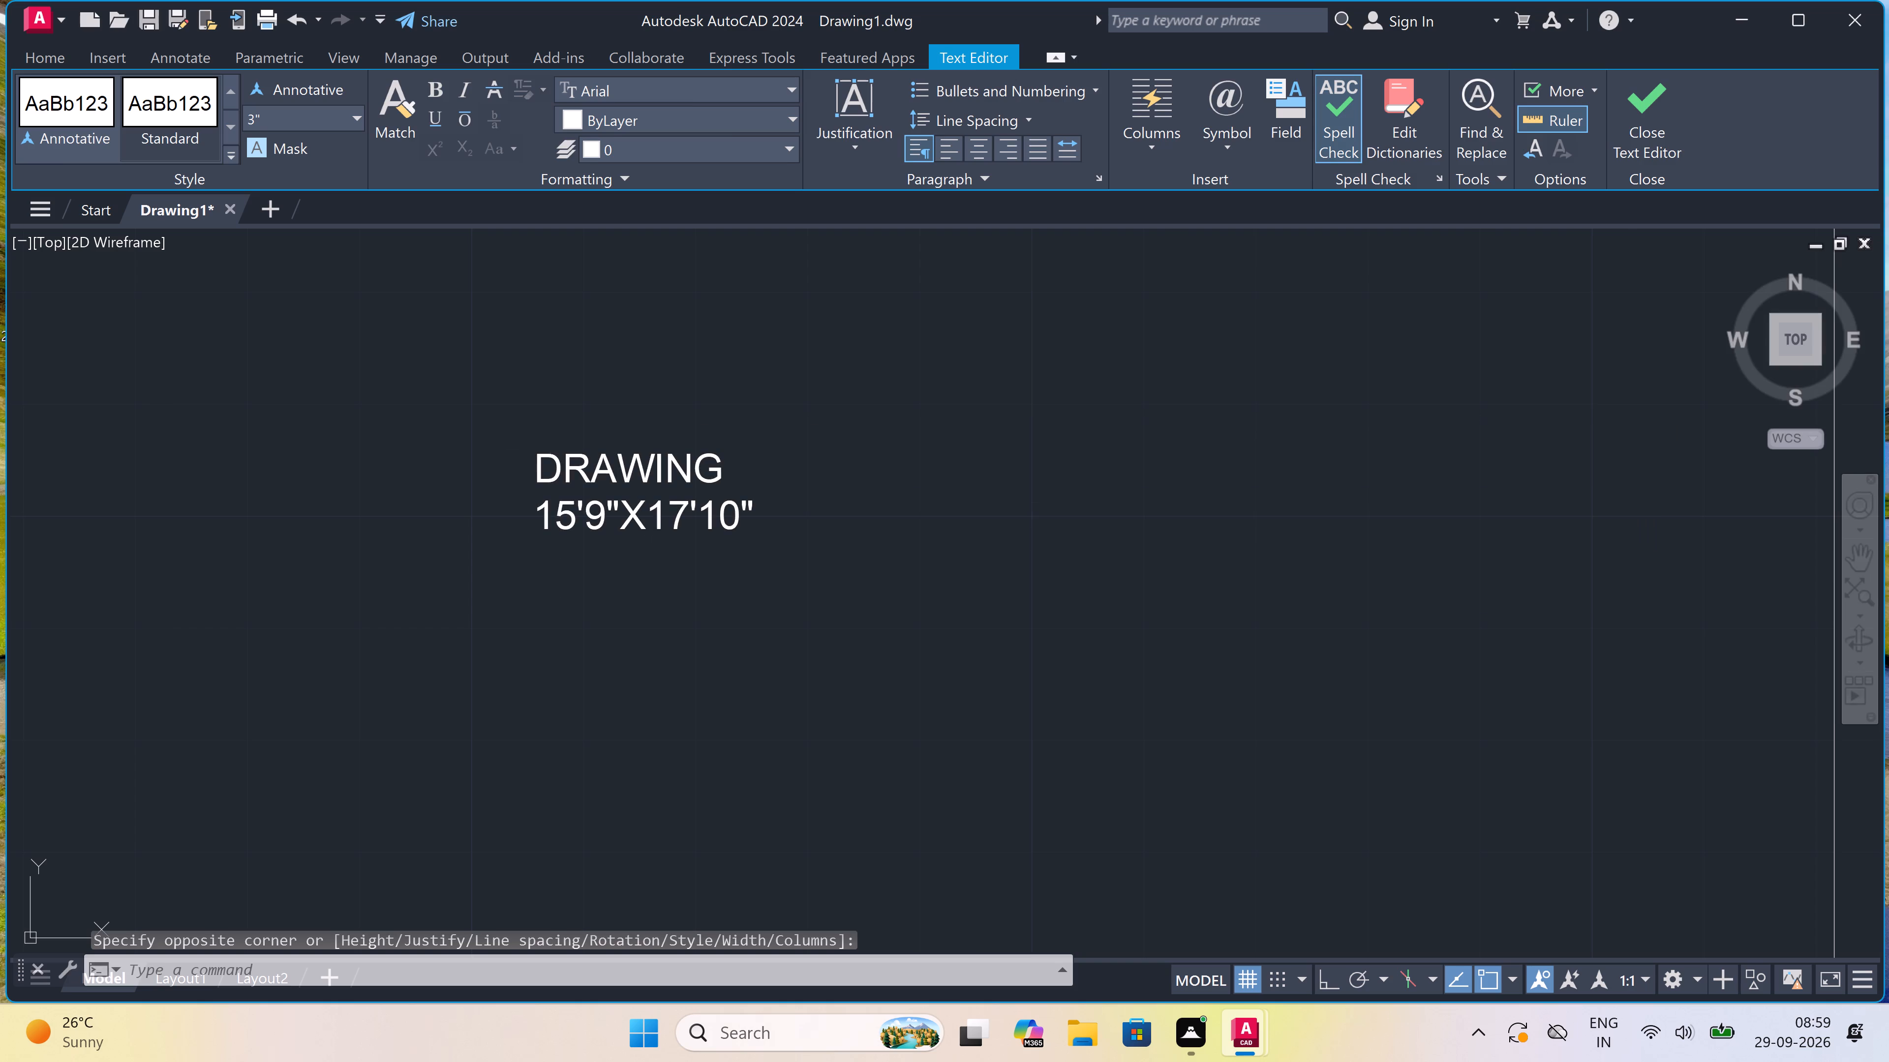
# Draw a connected line across the staircase above its middle line, down the east edge, and back across below the middle line.
pyautogui.scroll(-7, 602, 555)
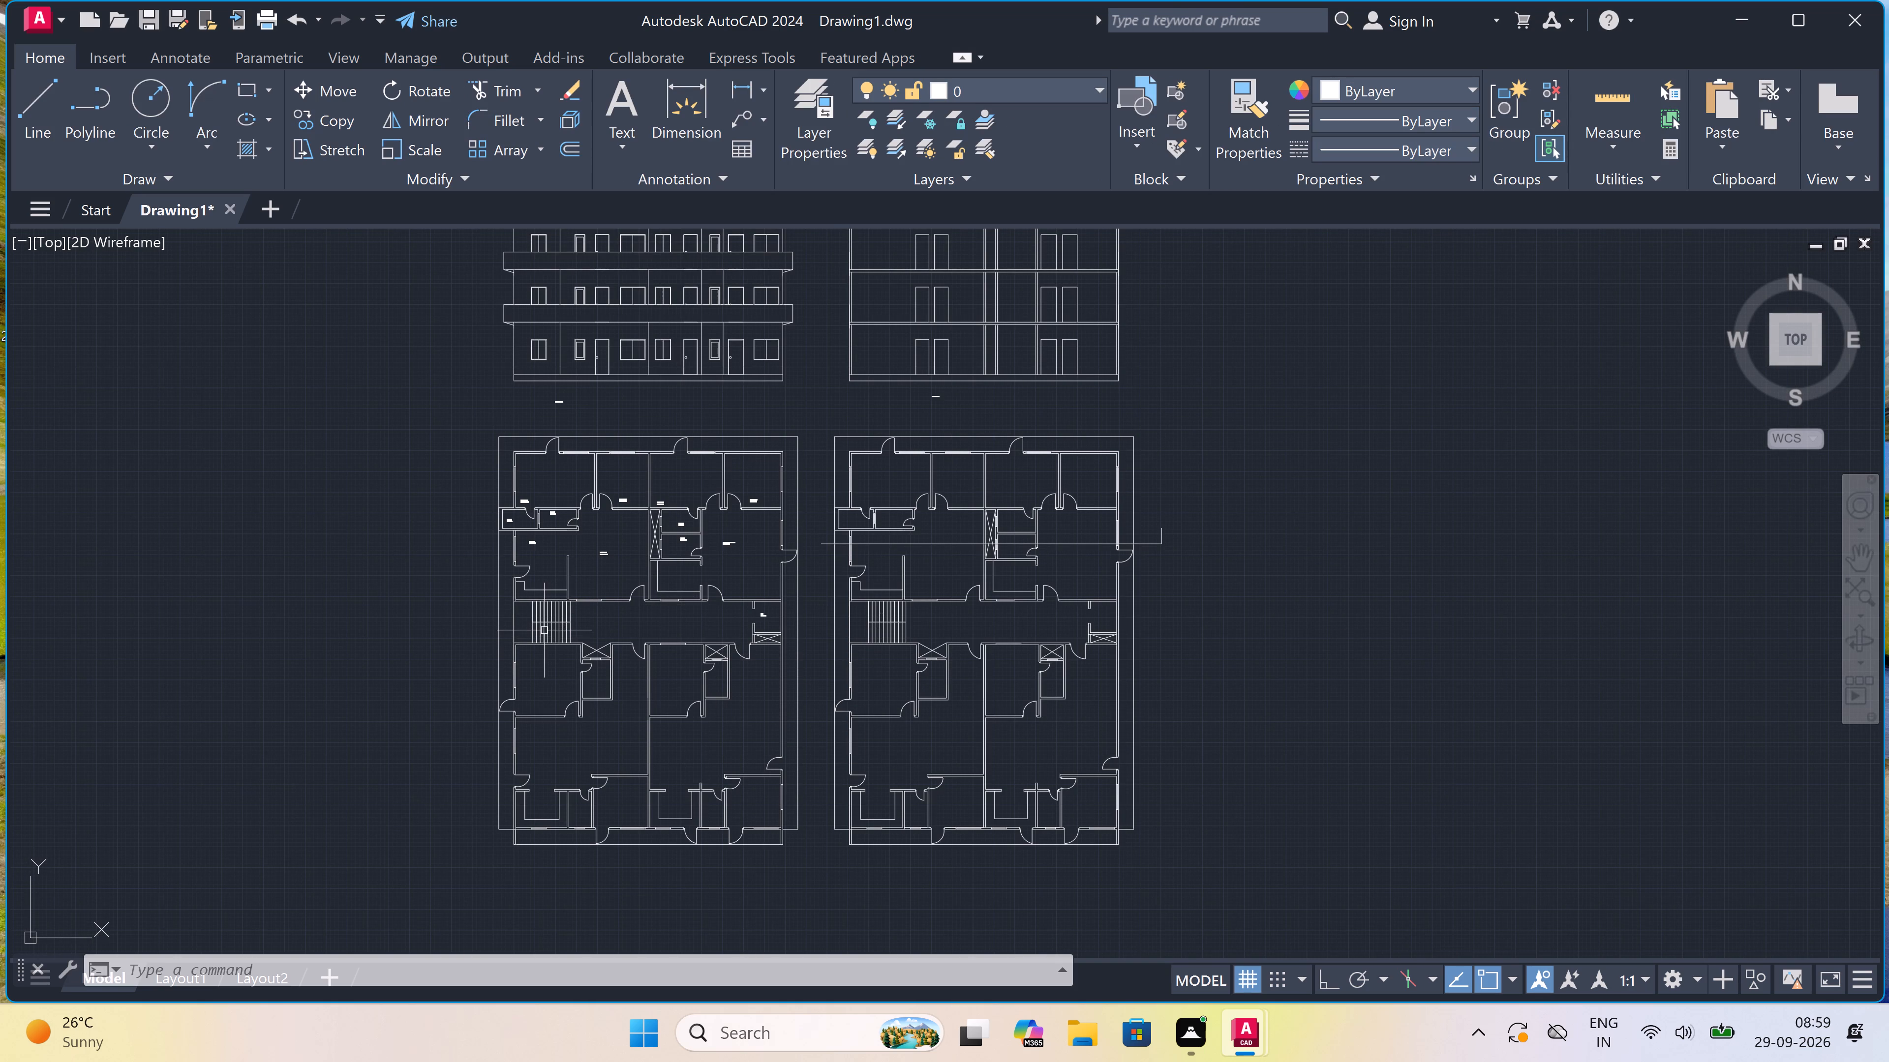
pyautogui.scroll(-1, 573, 611)
pyautogui.scroll(3, 565, 614)
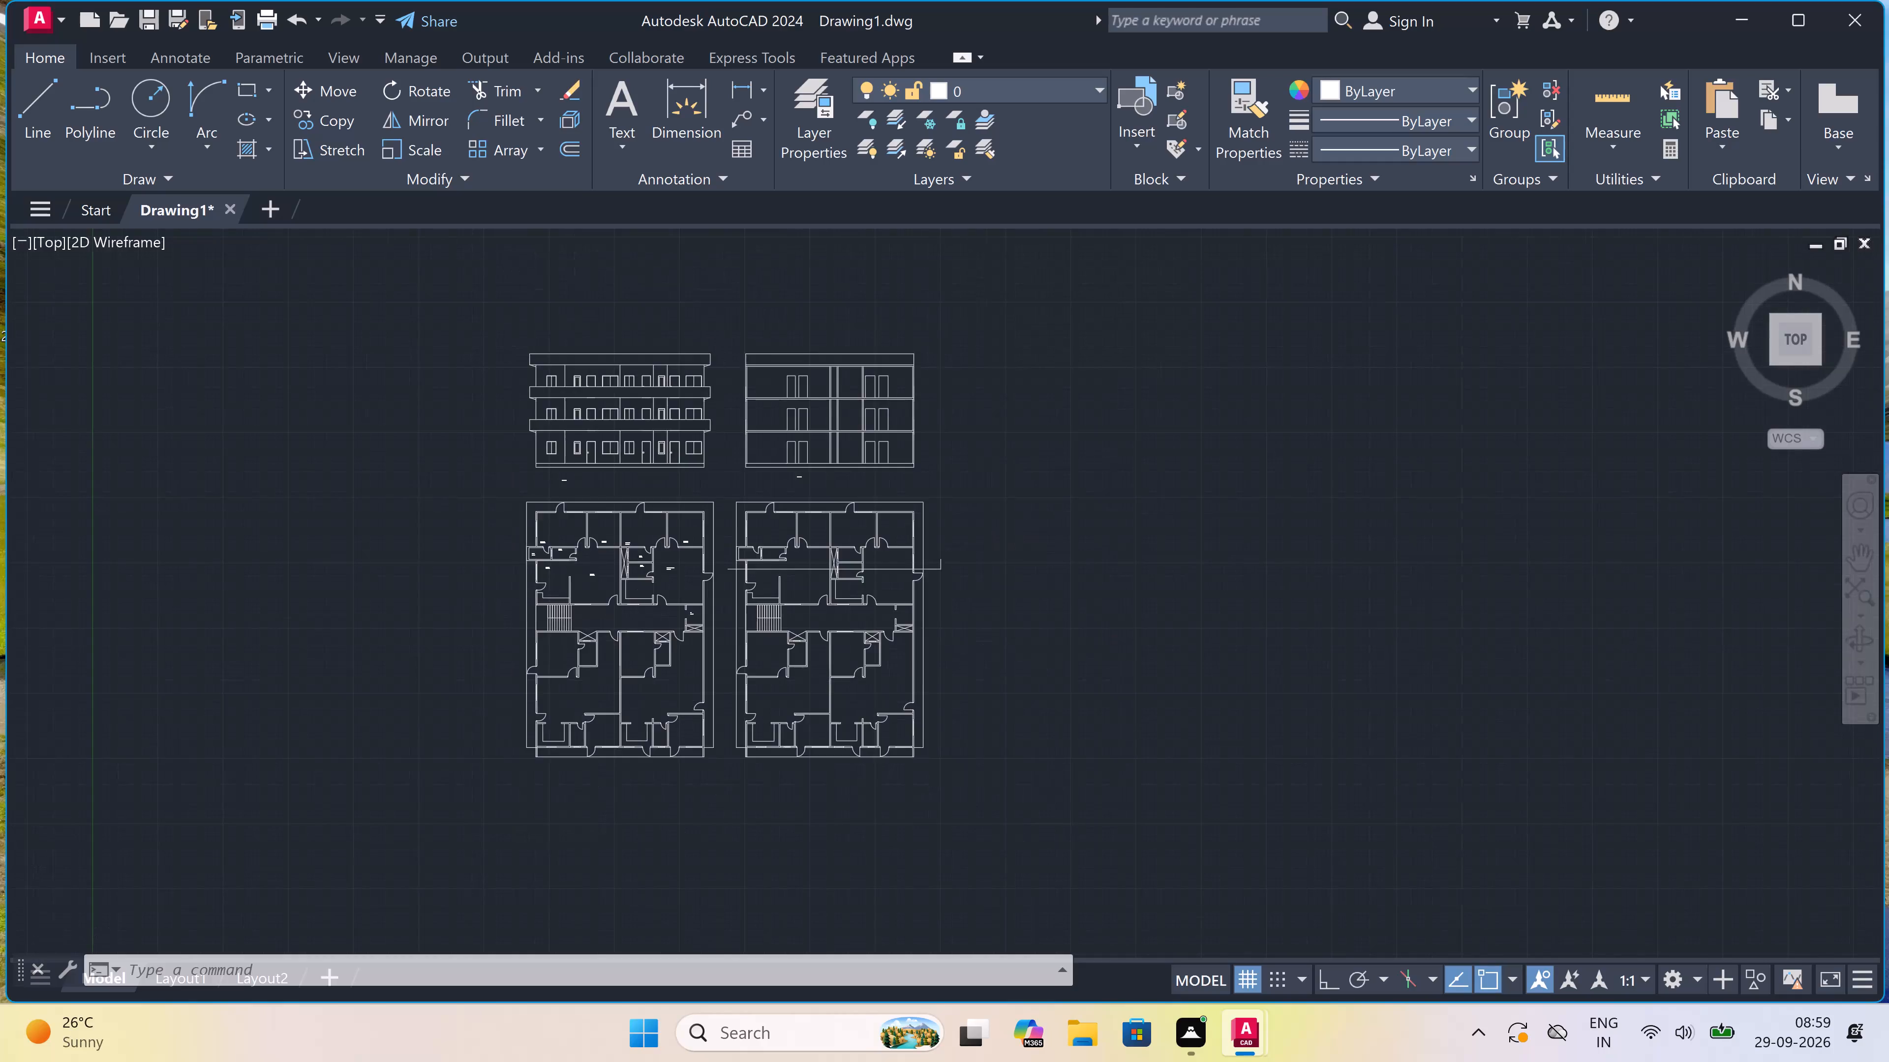
pyautogui.scroll(4, 515, 632)
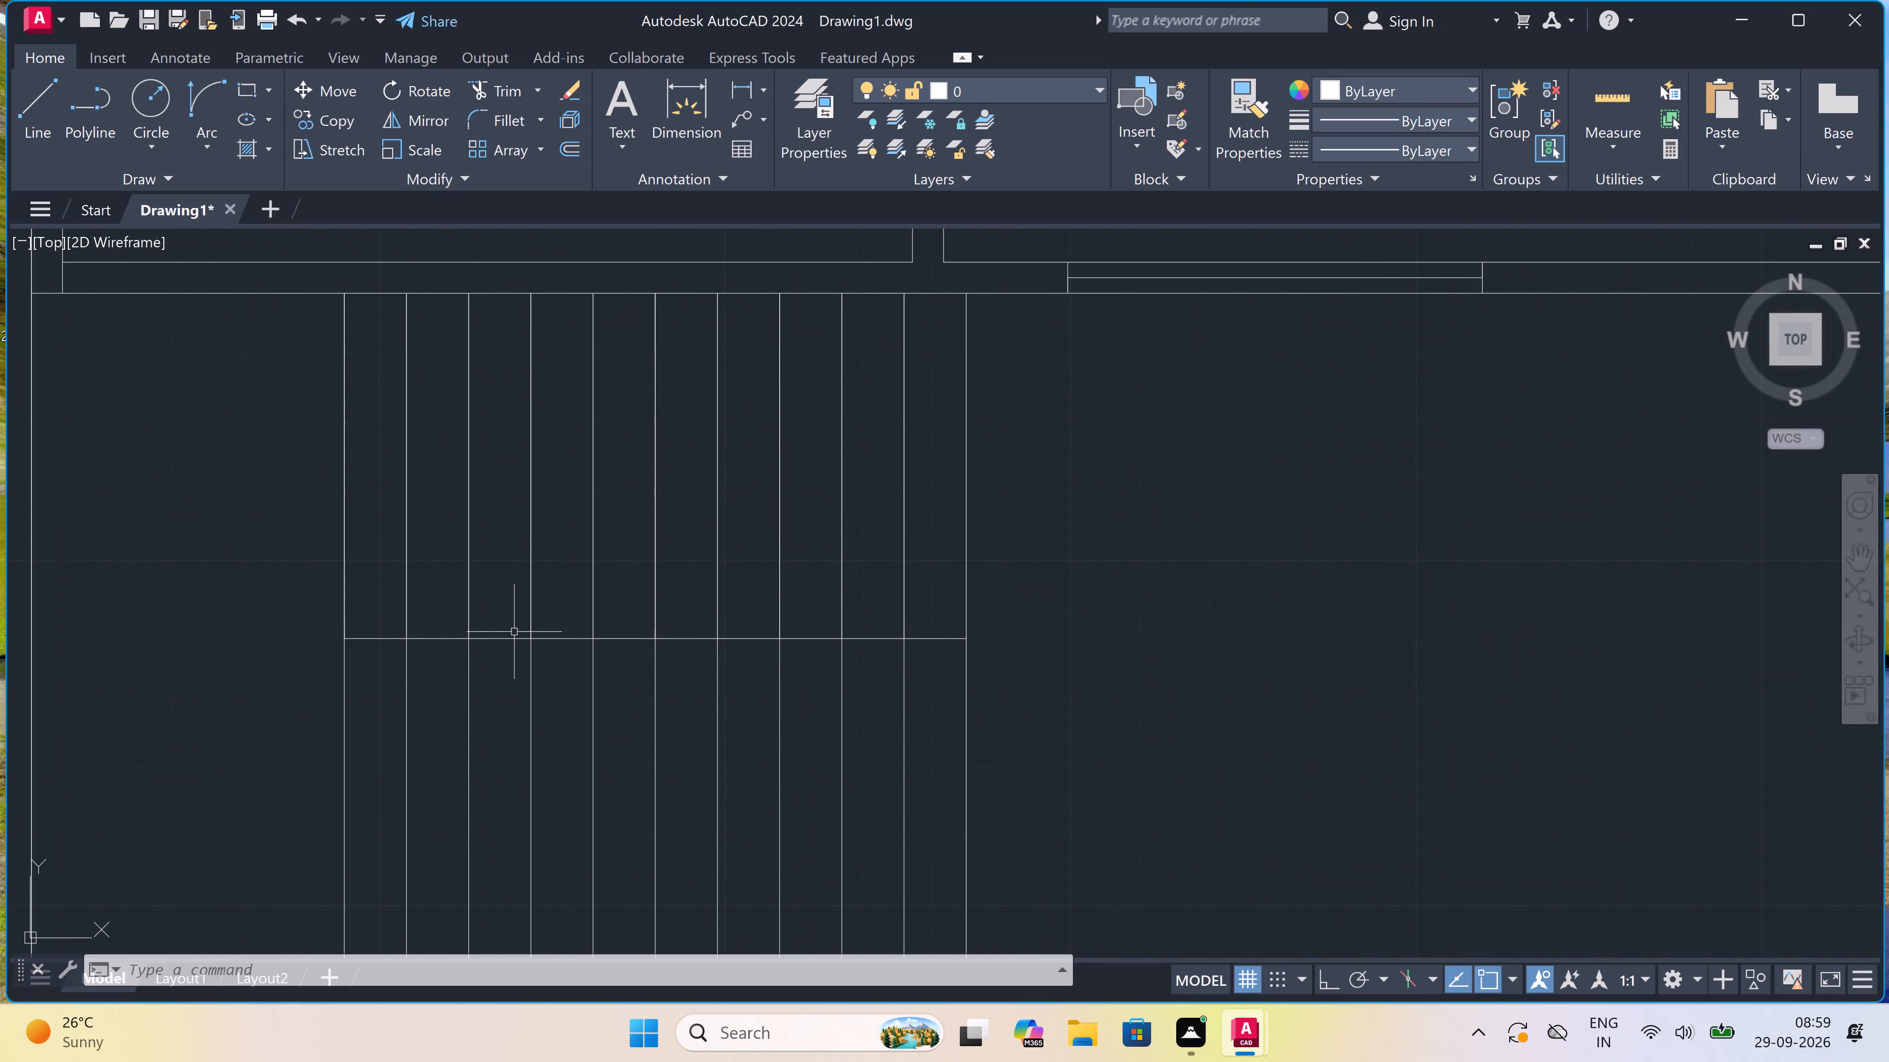
pyautogui.write('L')
pyautogui.press('space')
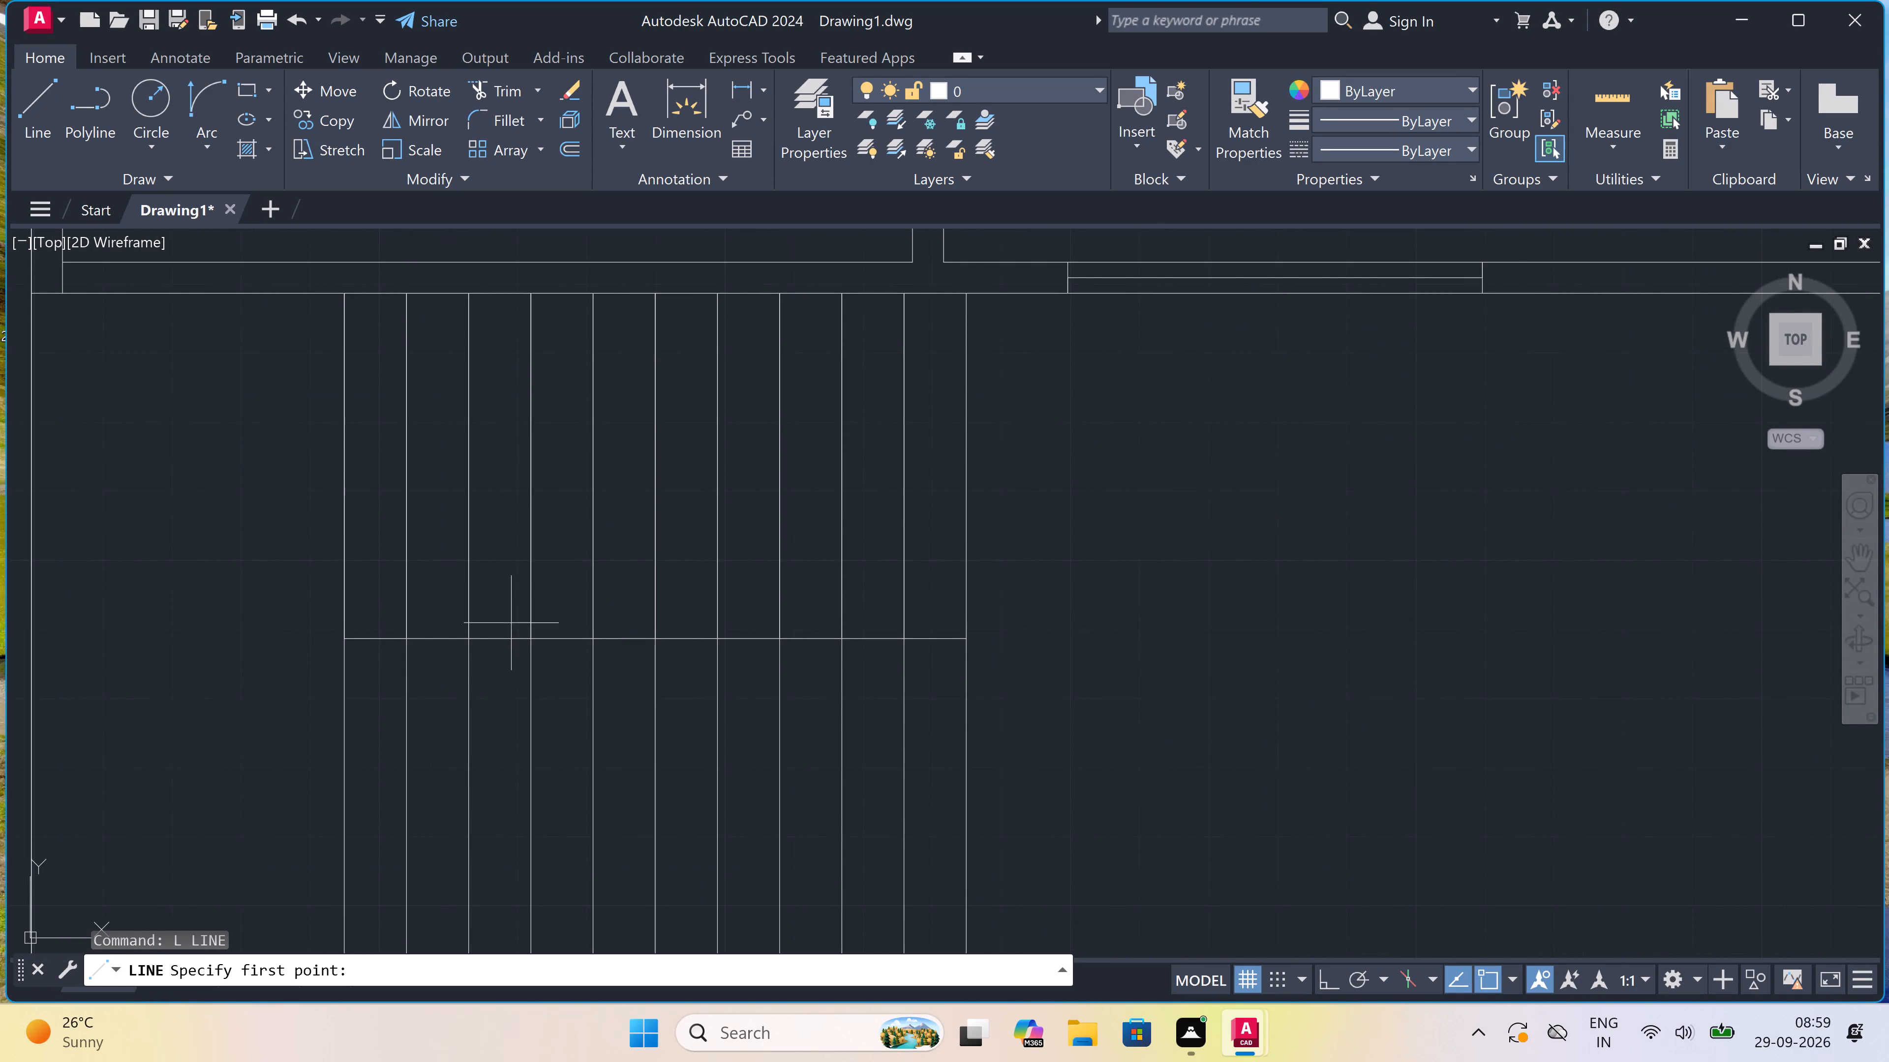
pyautogui.scroll(-1, 511, 623)
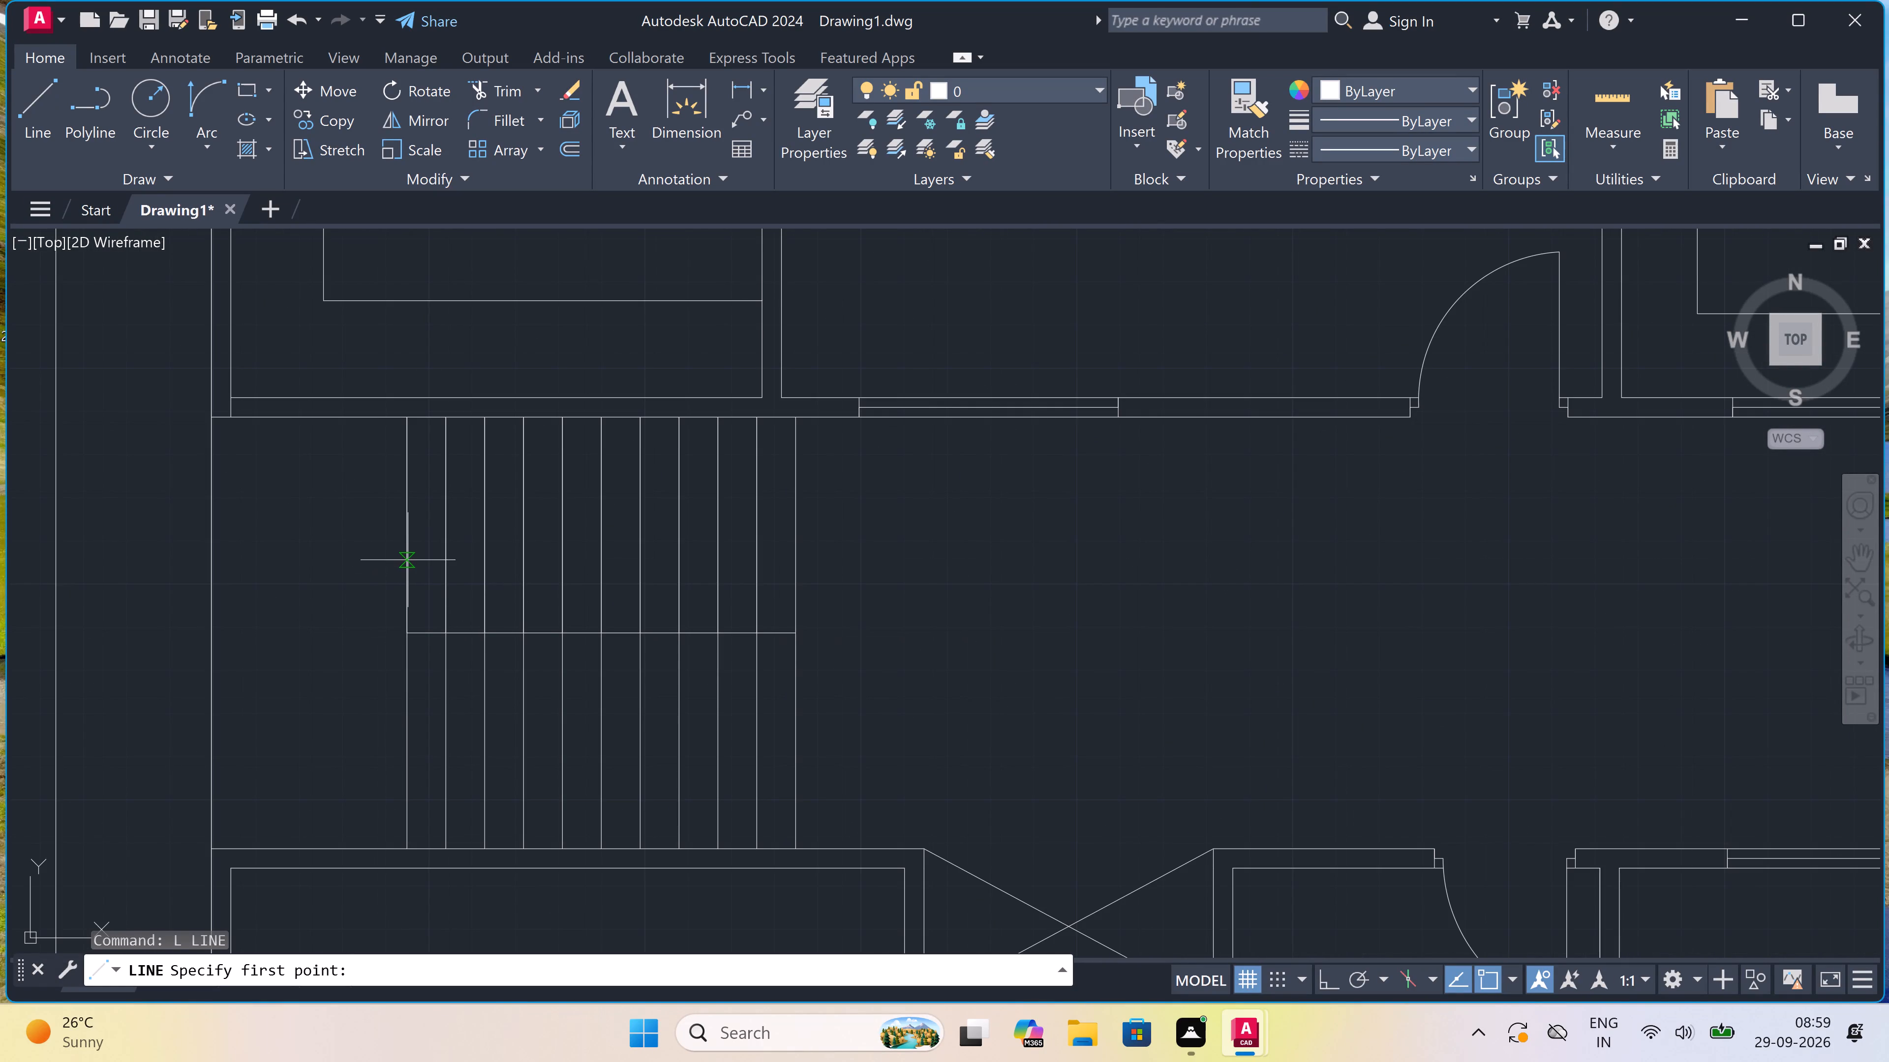
pyautogui.click(408, 564)
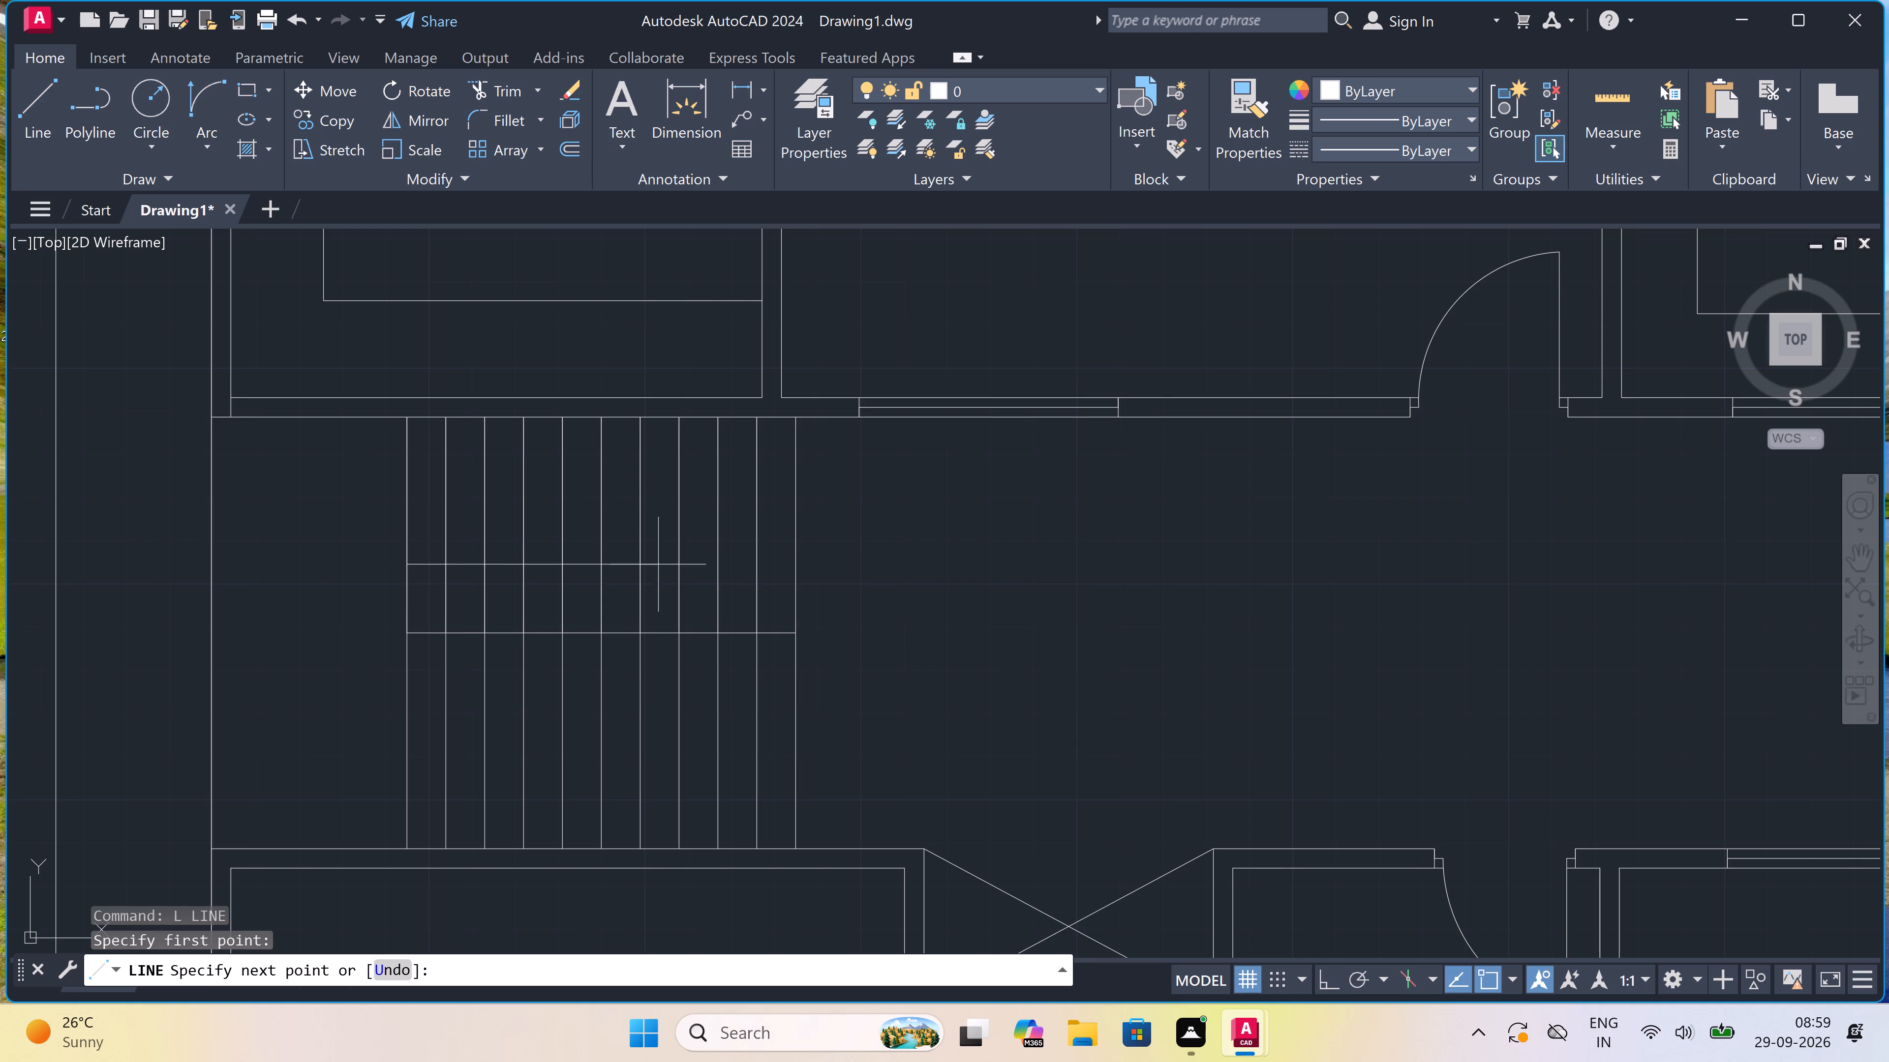
pyautogui.click(801, 560)
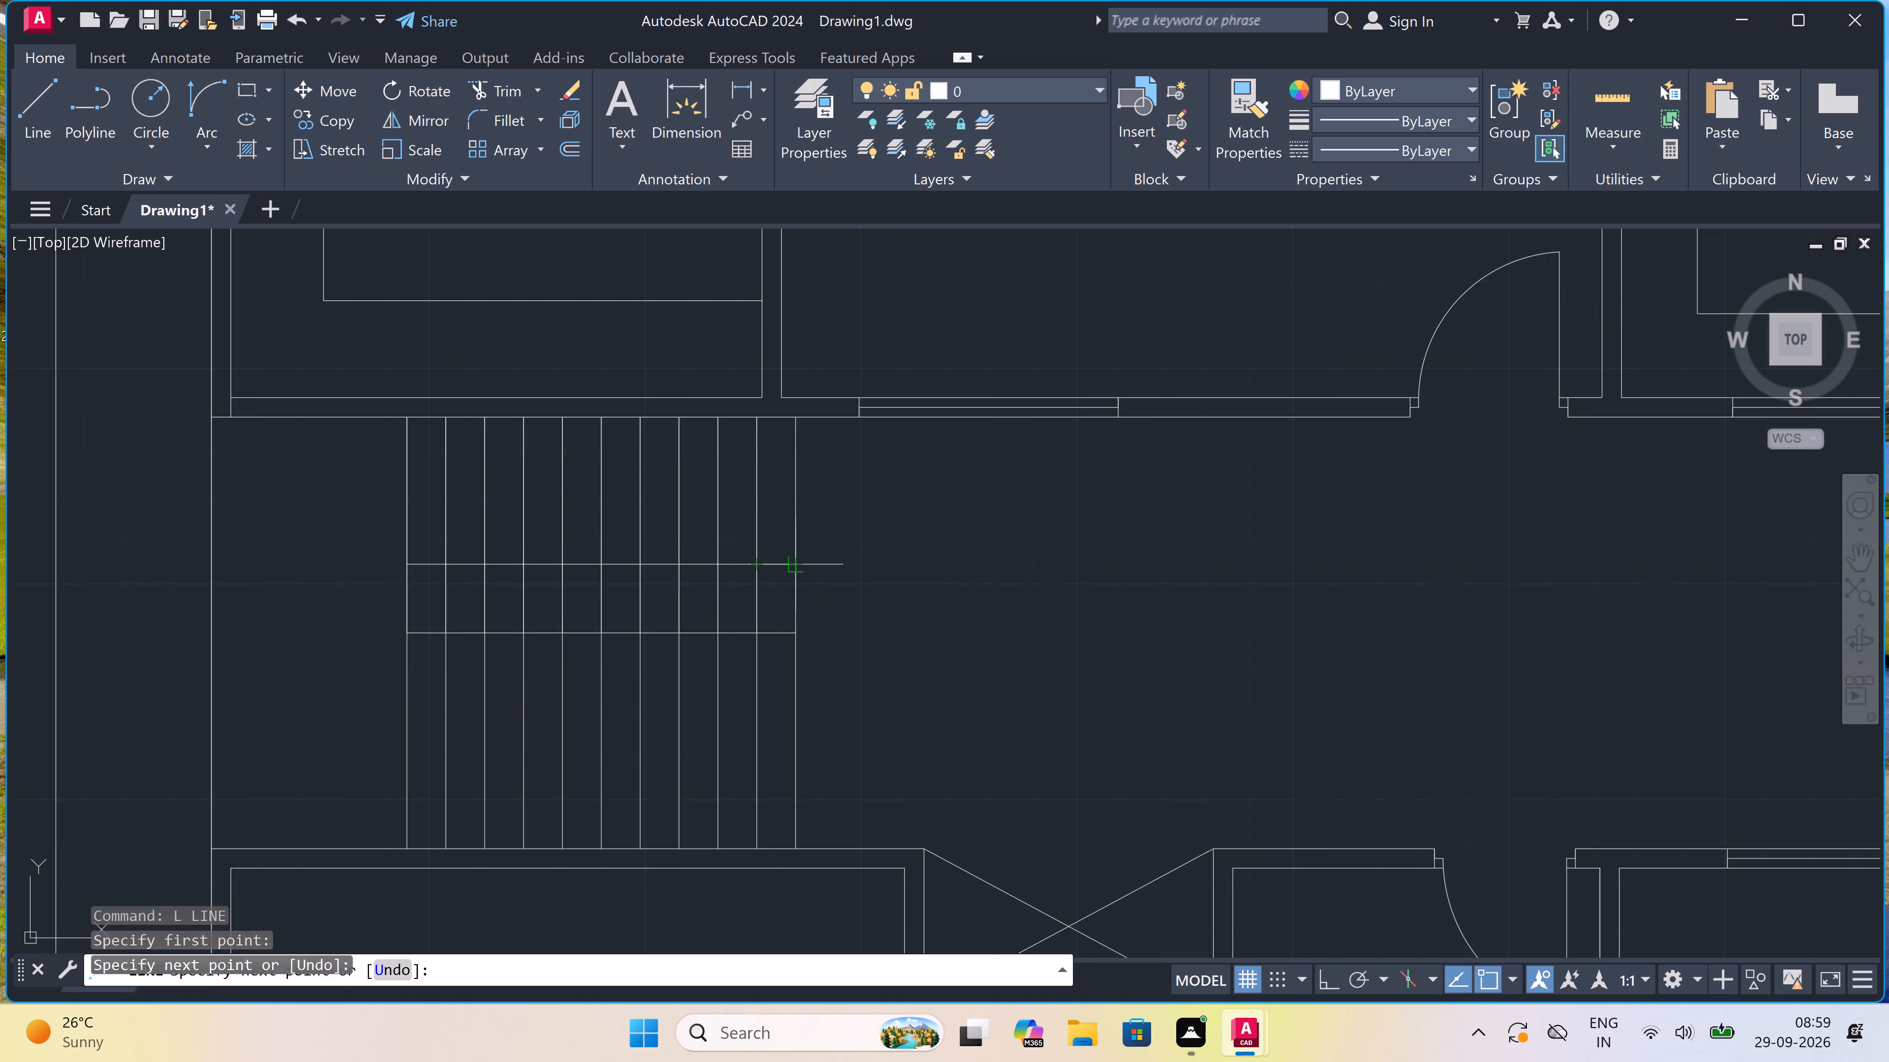
pyautogui.click(793, 719)
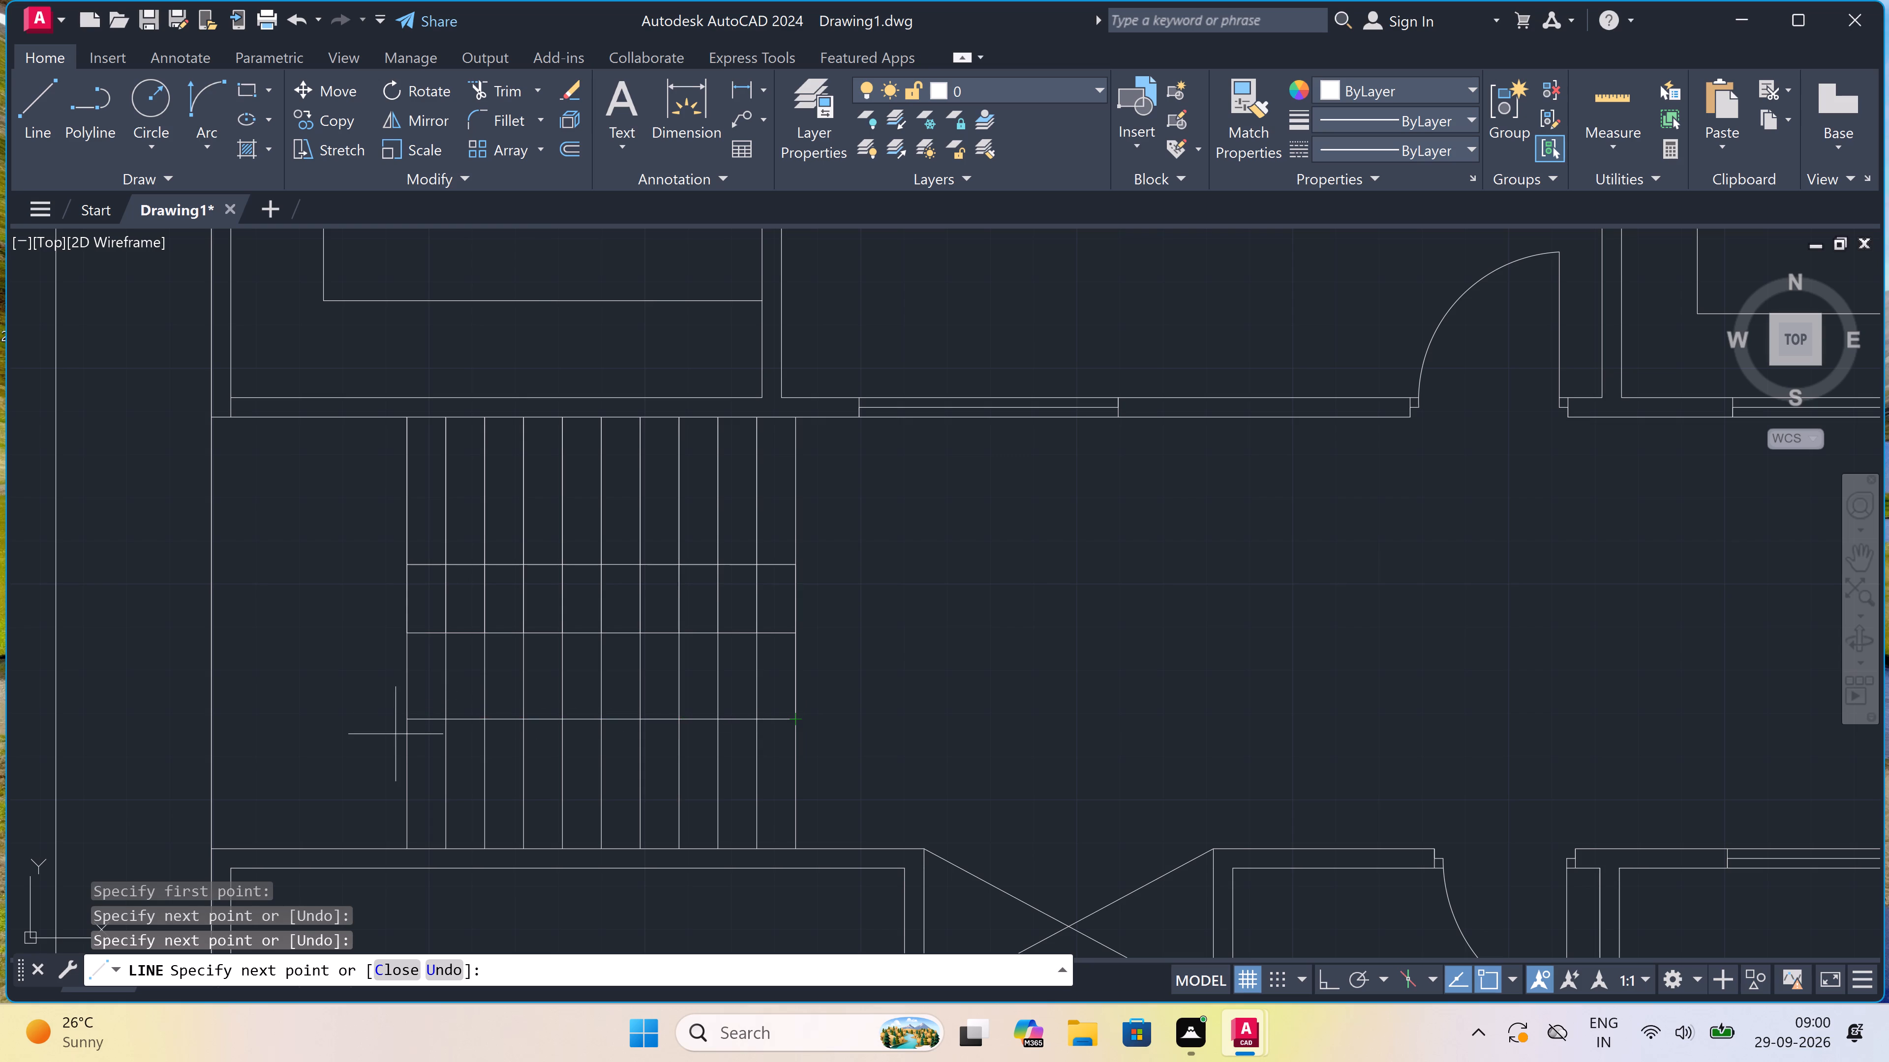
pyautogui.press('F8')
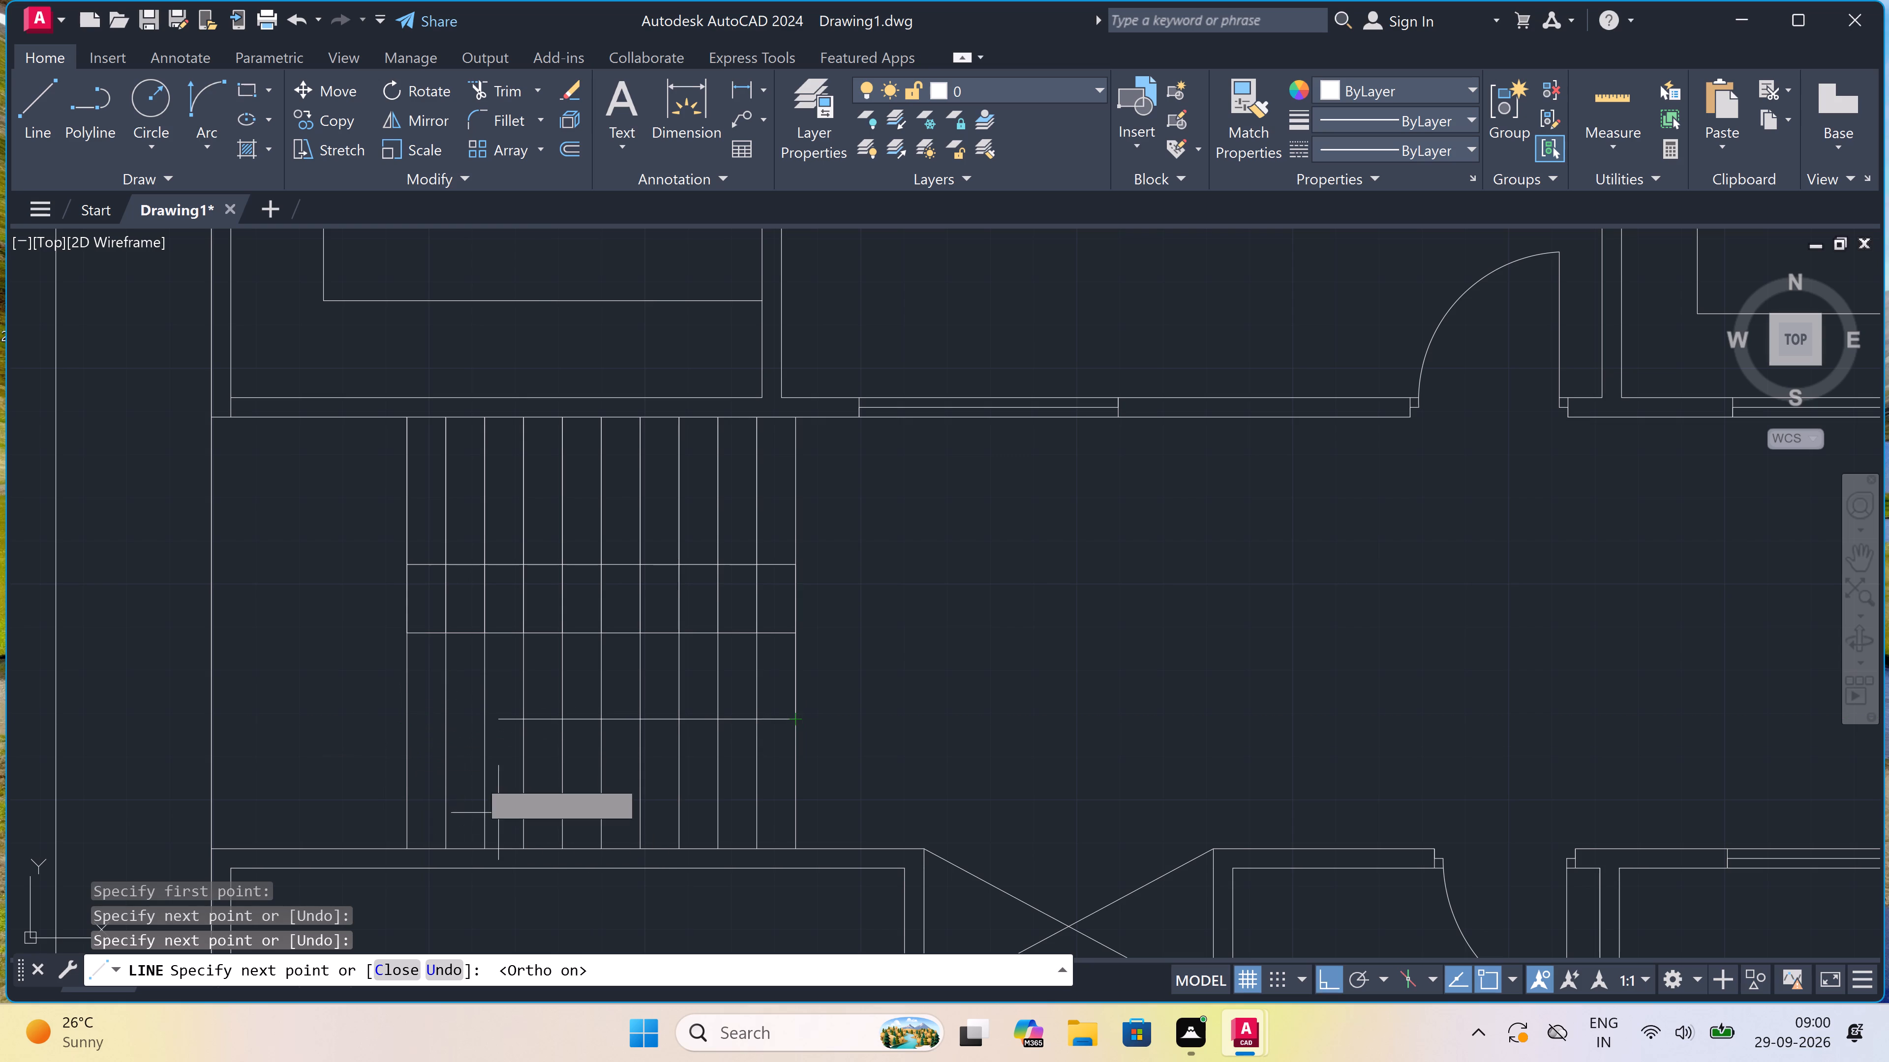
pyautogui.click(410, 723)
pyautogui.press('Escape')
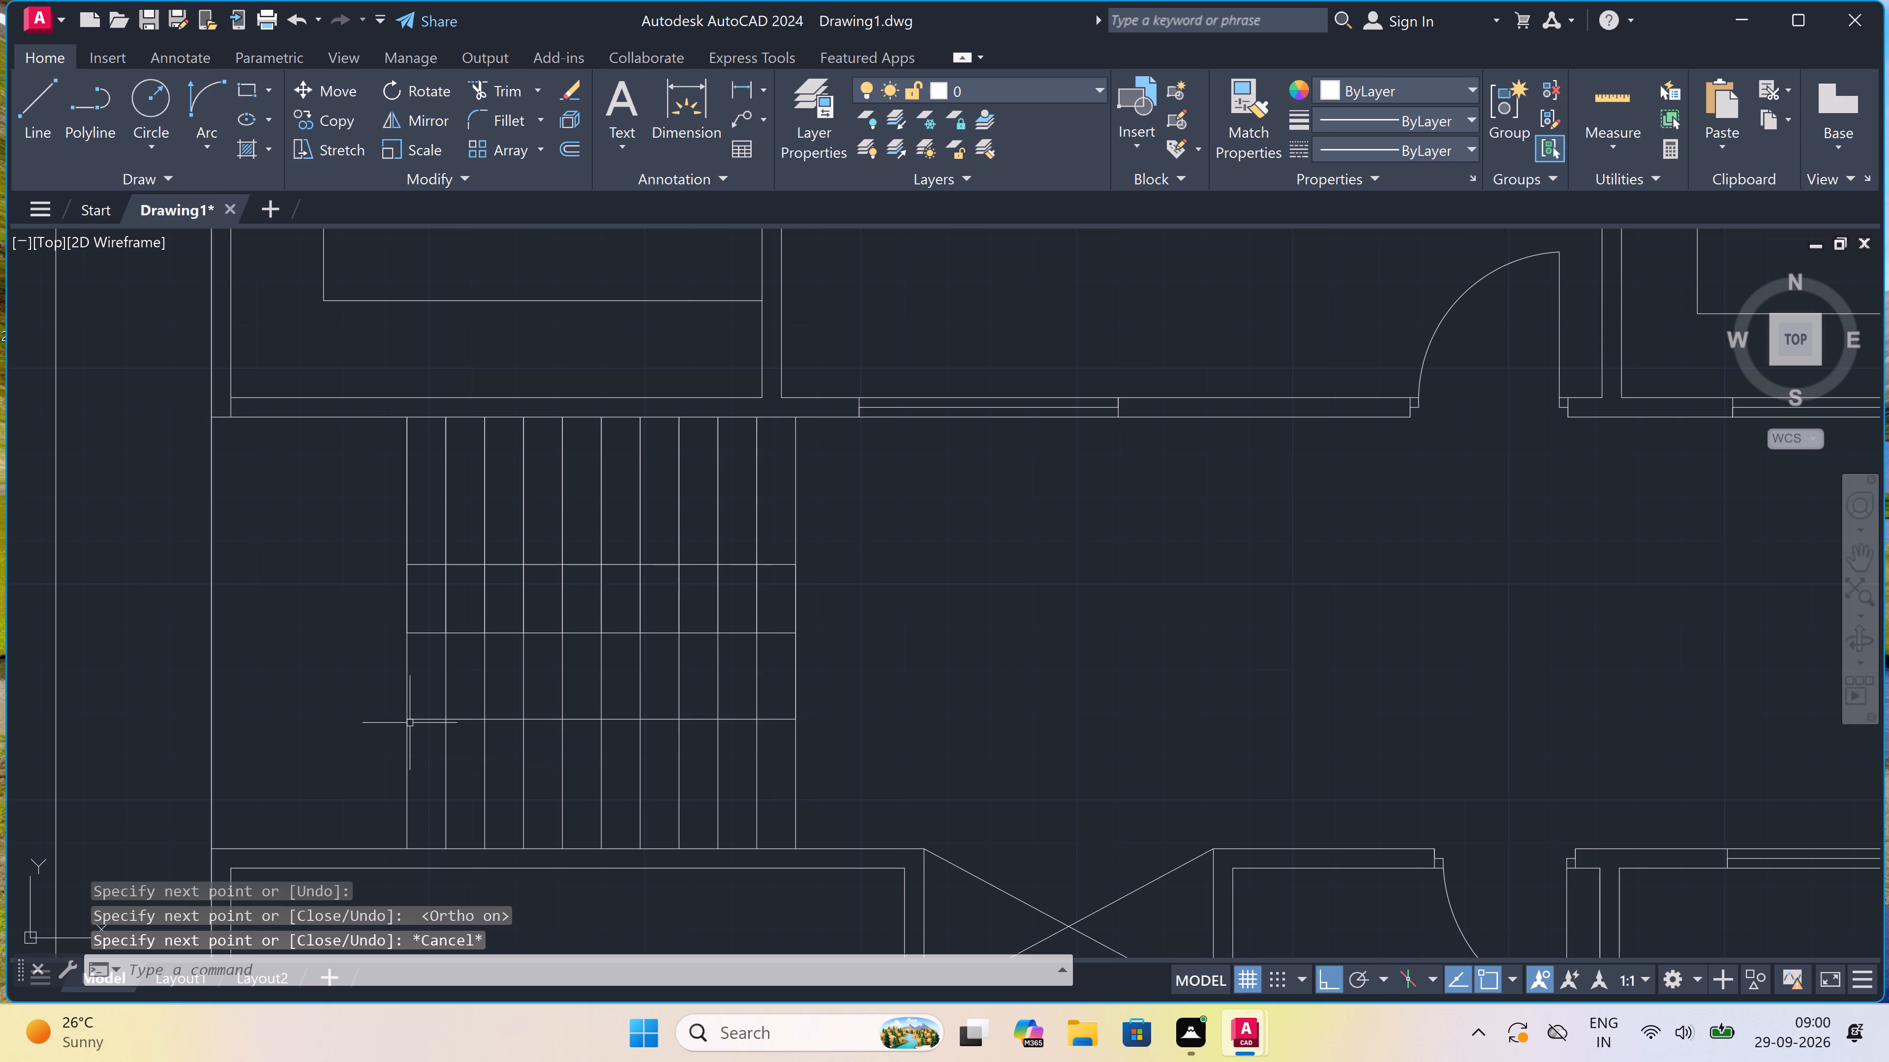
# Trim away the tread lines and the old middle line between the two new horizontal lines of the staircase.
pyautogui.write('TR')
pyautogui.press('space')
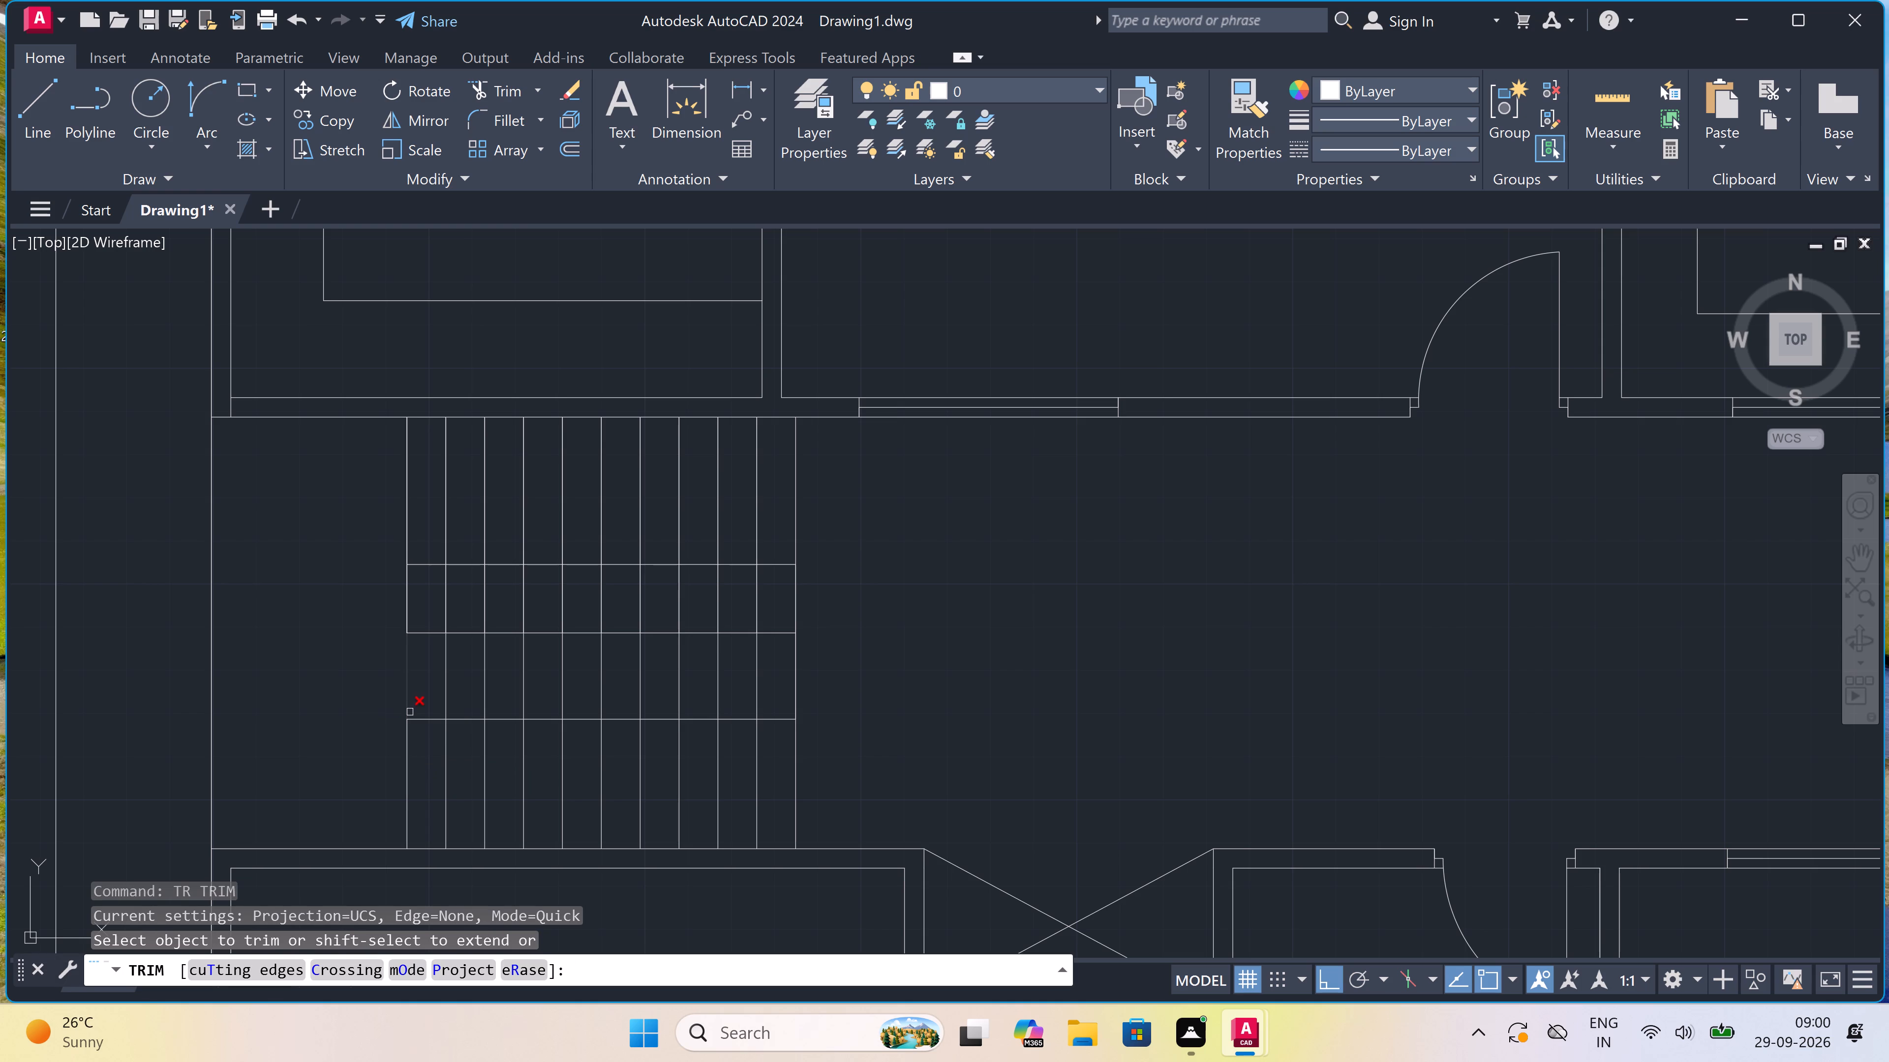
pyautogui.click(431, 670)
pyautogui.moveTo(430, 607); pyautogui.dragTo(430, 607)
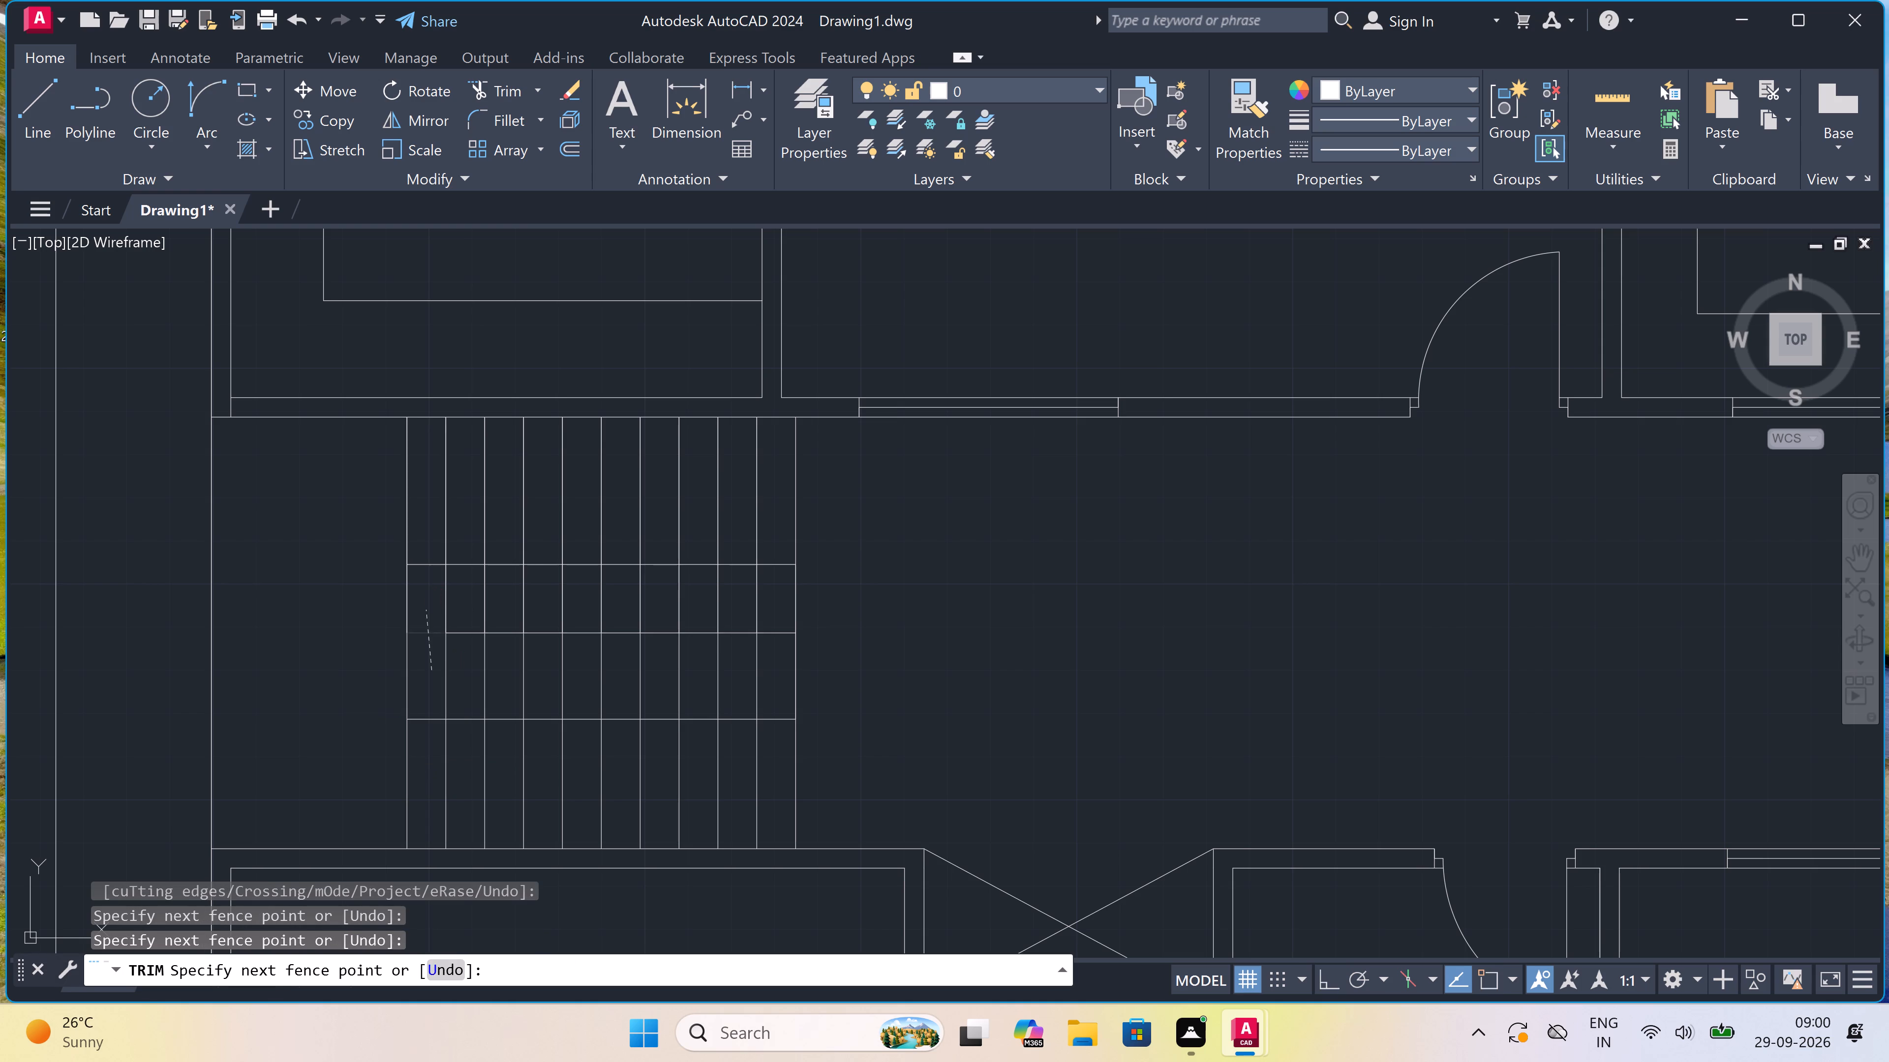
pyautogui.moveTo(430, 607); pyautogui.dragTo(439, 621)
pyautogui.moveTo(448, 625); pyautogui.dragTo(457, 630)
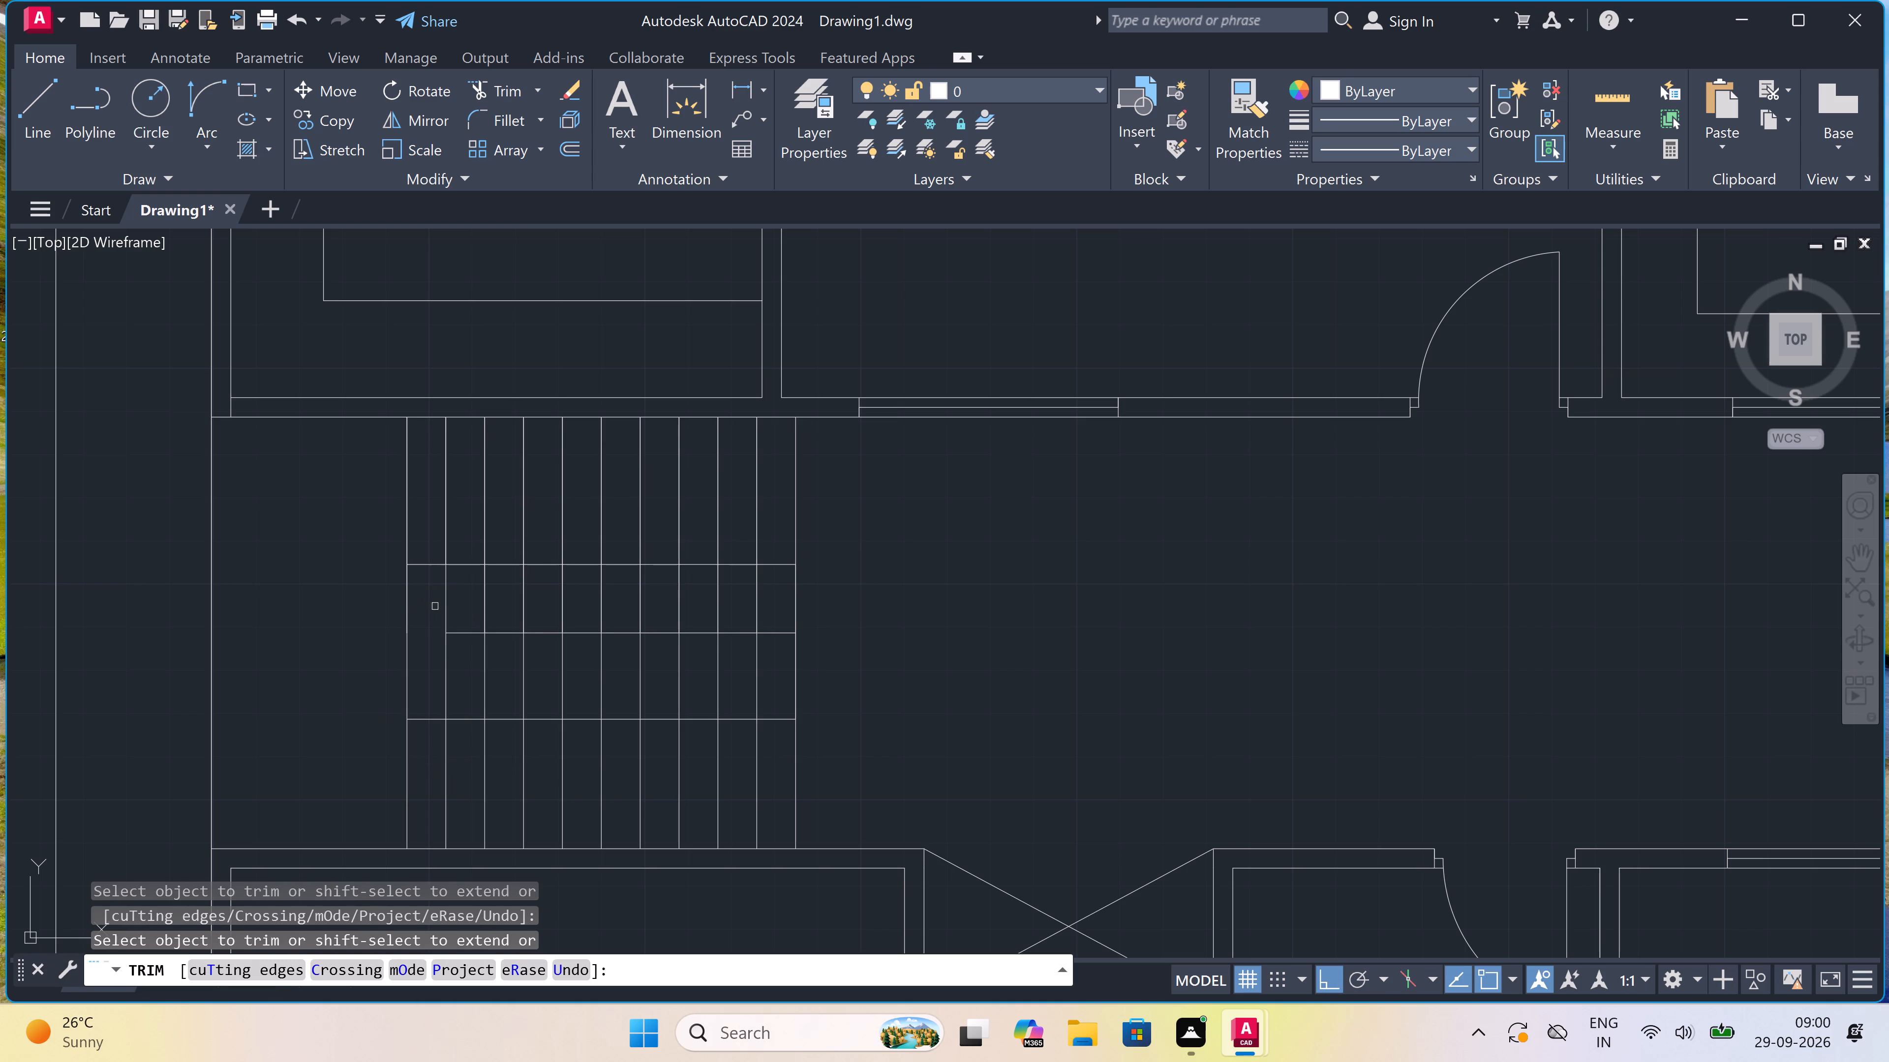
pyautogui.click(433, 605)
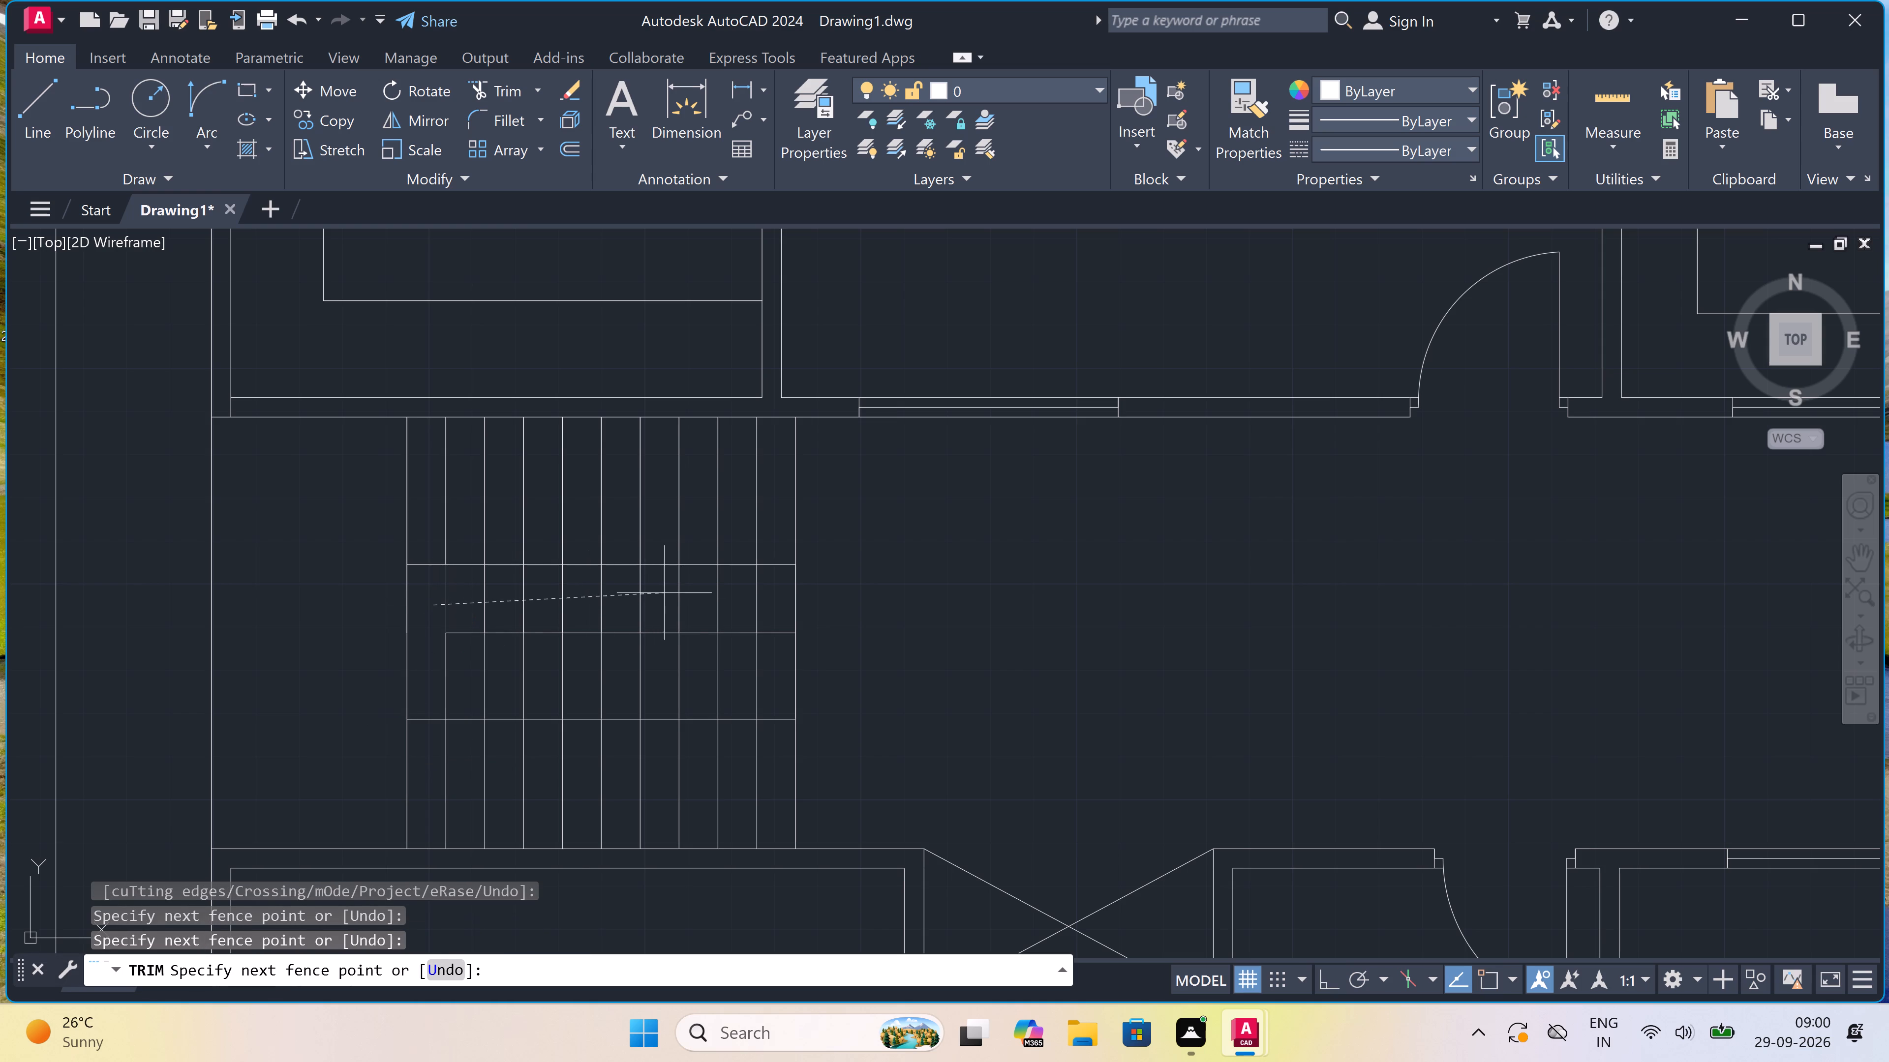
pyautogui.click(767, 606)
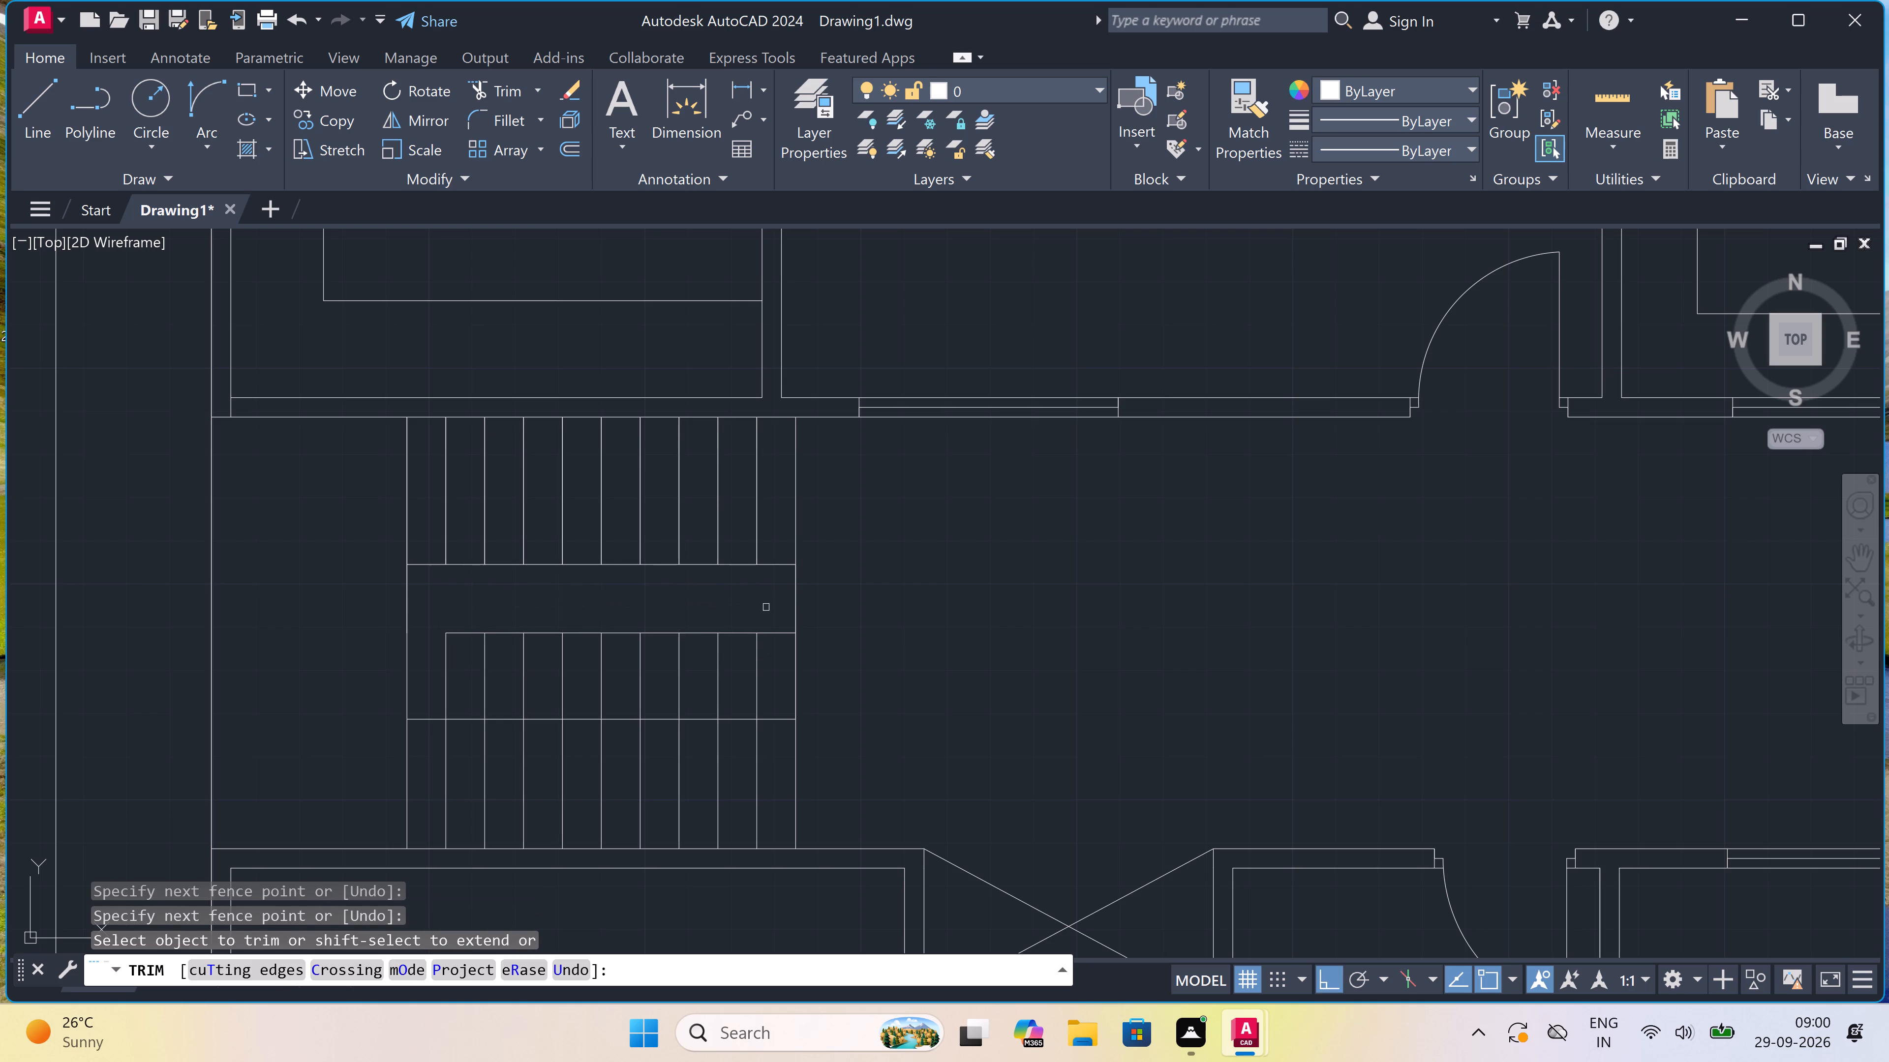
pyautogui.click(766, 607)
pyautogui.click(767, 666)
pyautogui.click(767, 667)
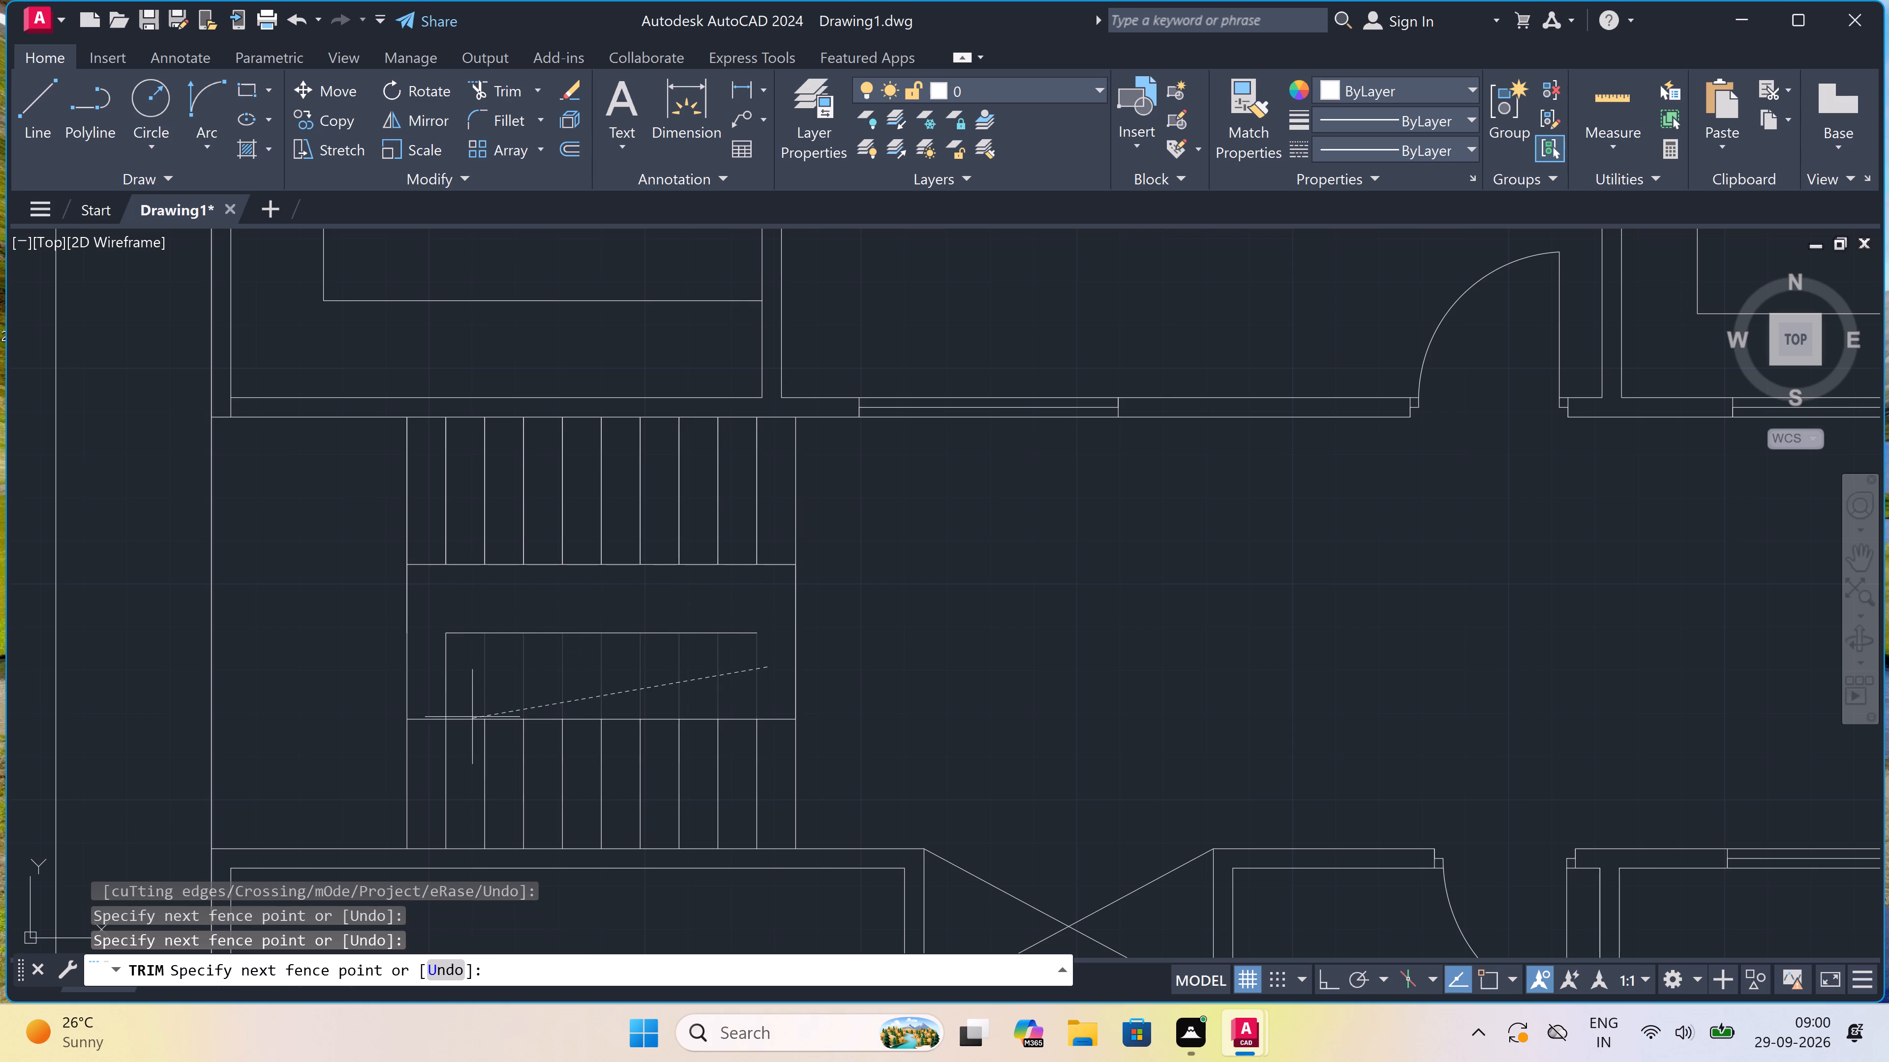
pyautogui.click(427, 668)
pyautogui.moveTo(513, 641); pyautogui.dragTo(503, 631)
pyautogui.click(500, 628)
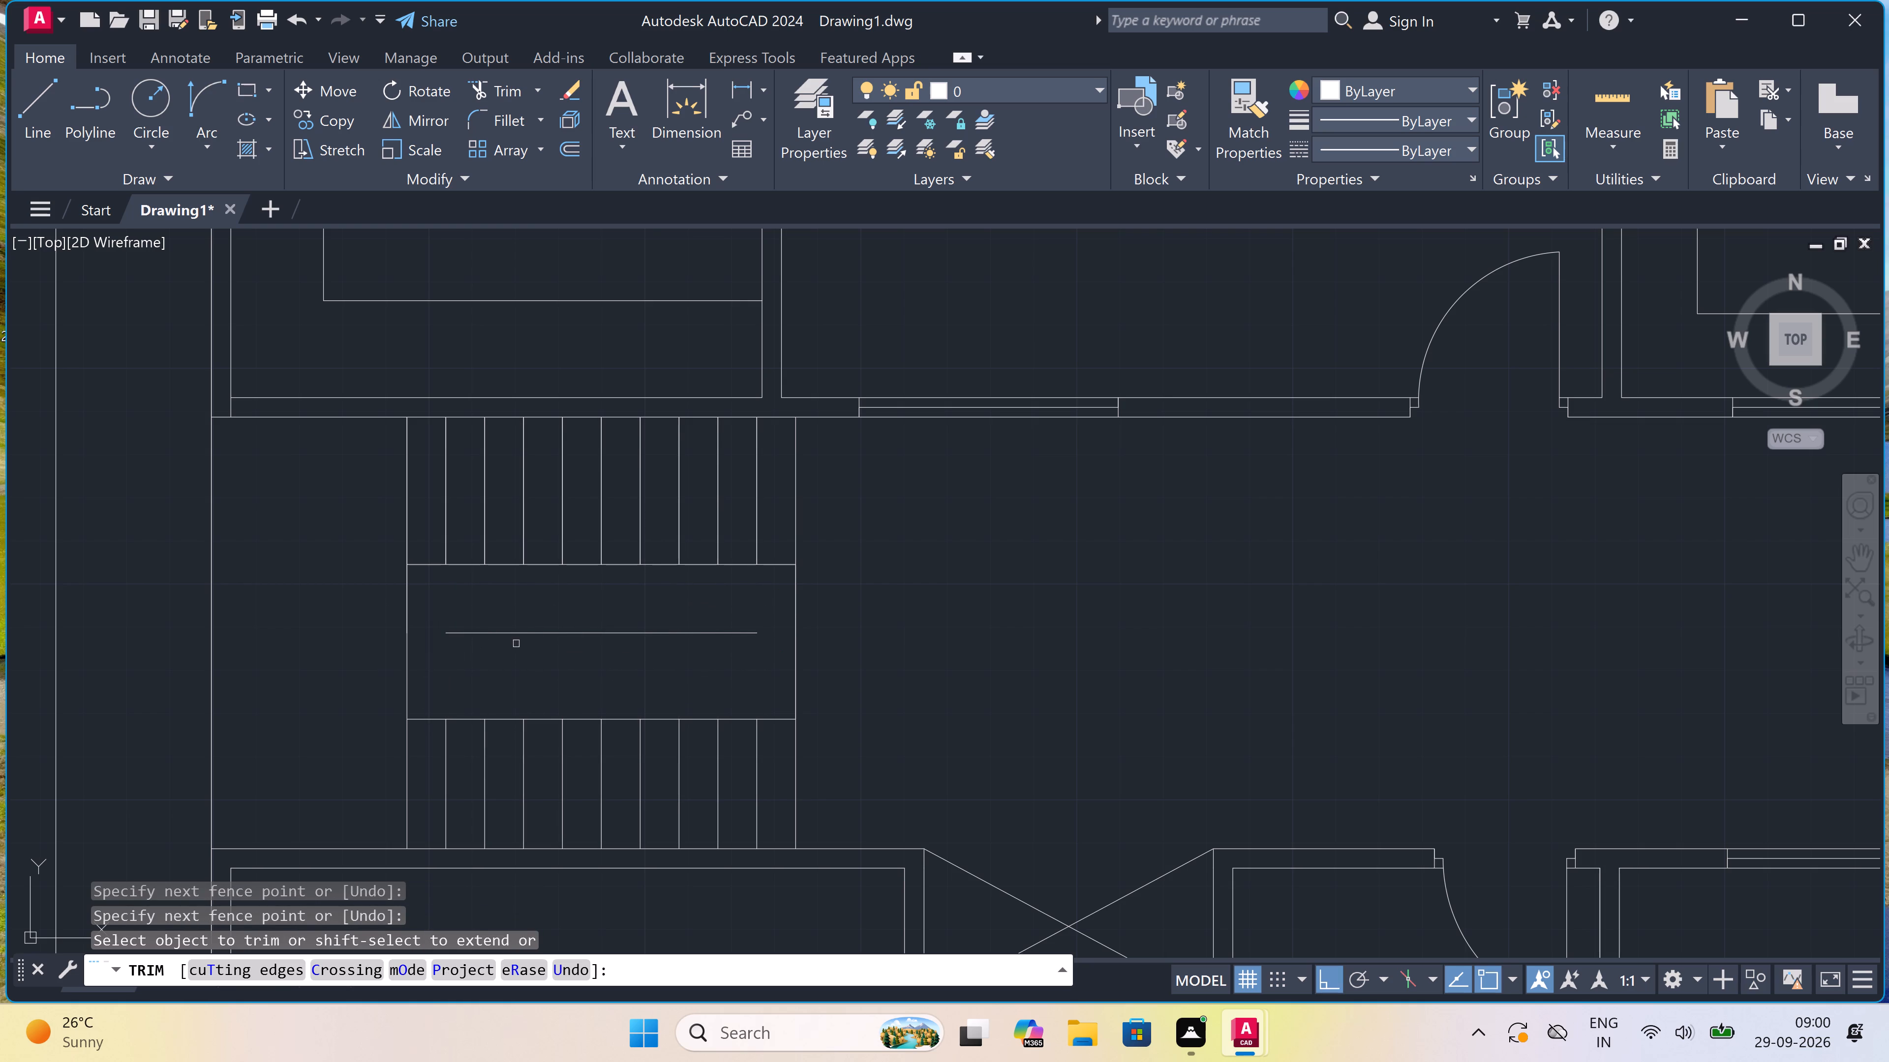
pyautogui.moveTo(514, 610); pyautogui.dragTo(519, 610)
pyautogui.press('Escape')
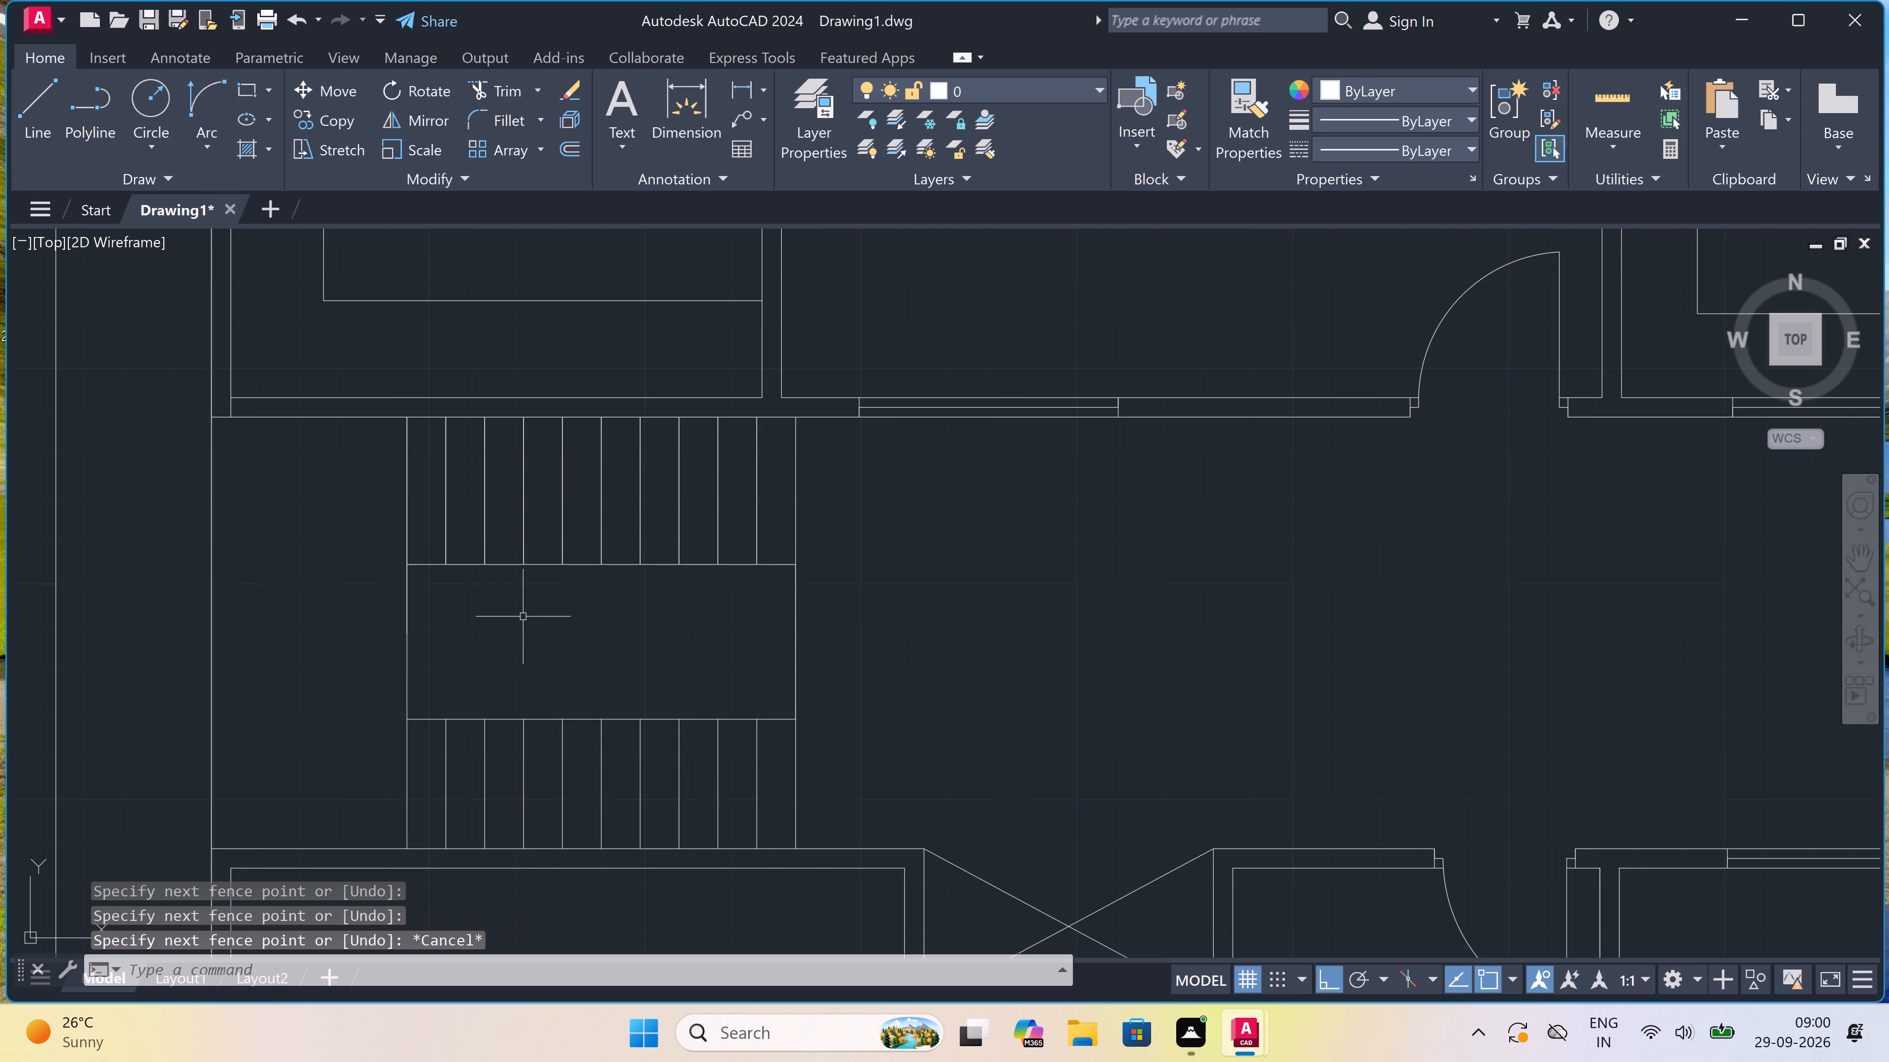
# Draw a rectangle inside the cleared gap between the two stair flights, slightly inset from its edges.
pyautogui.write('REC')
pyautogui.press('space')
pyautogui.click(427, 584)
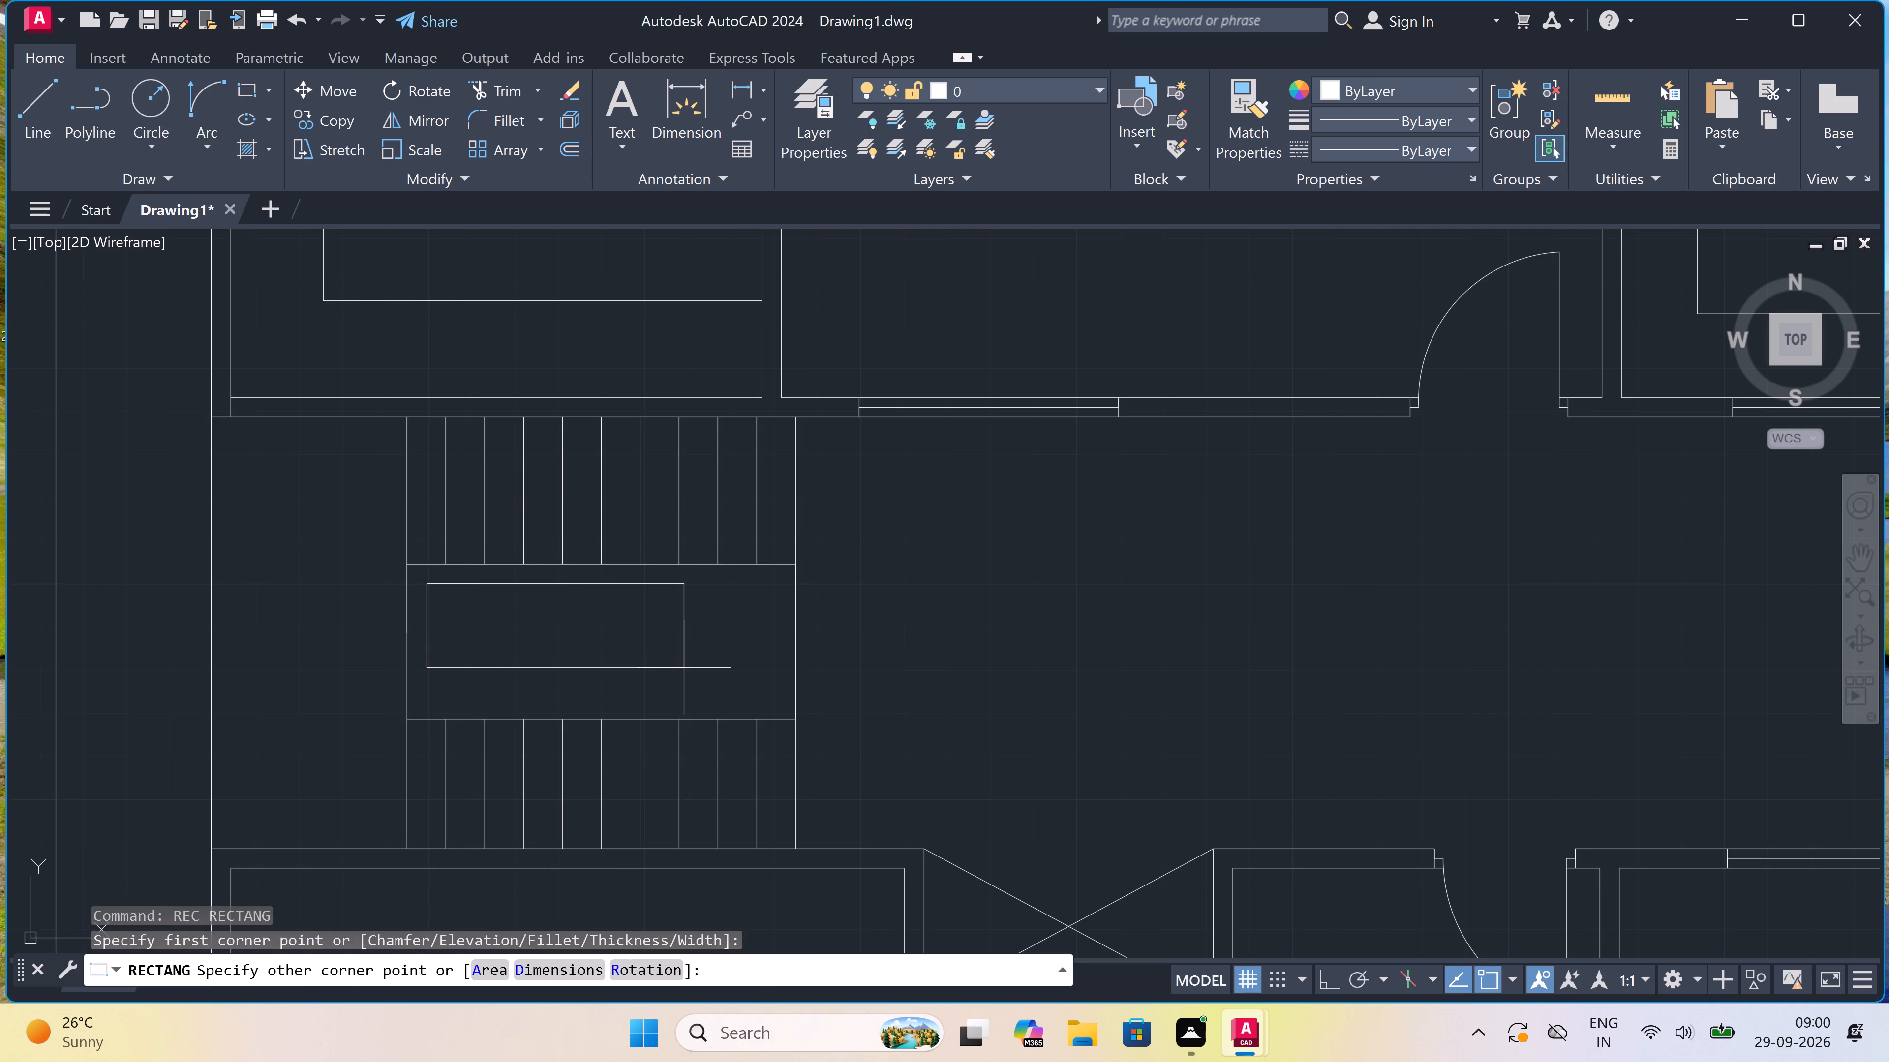
pyautogui.click(772, 696)
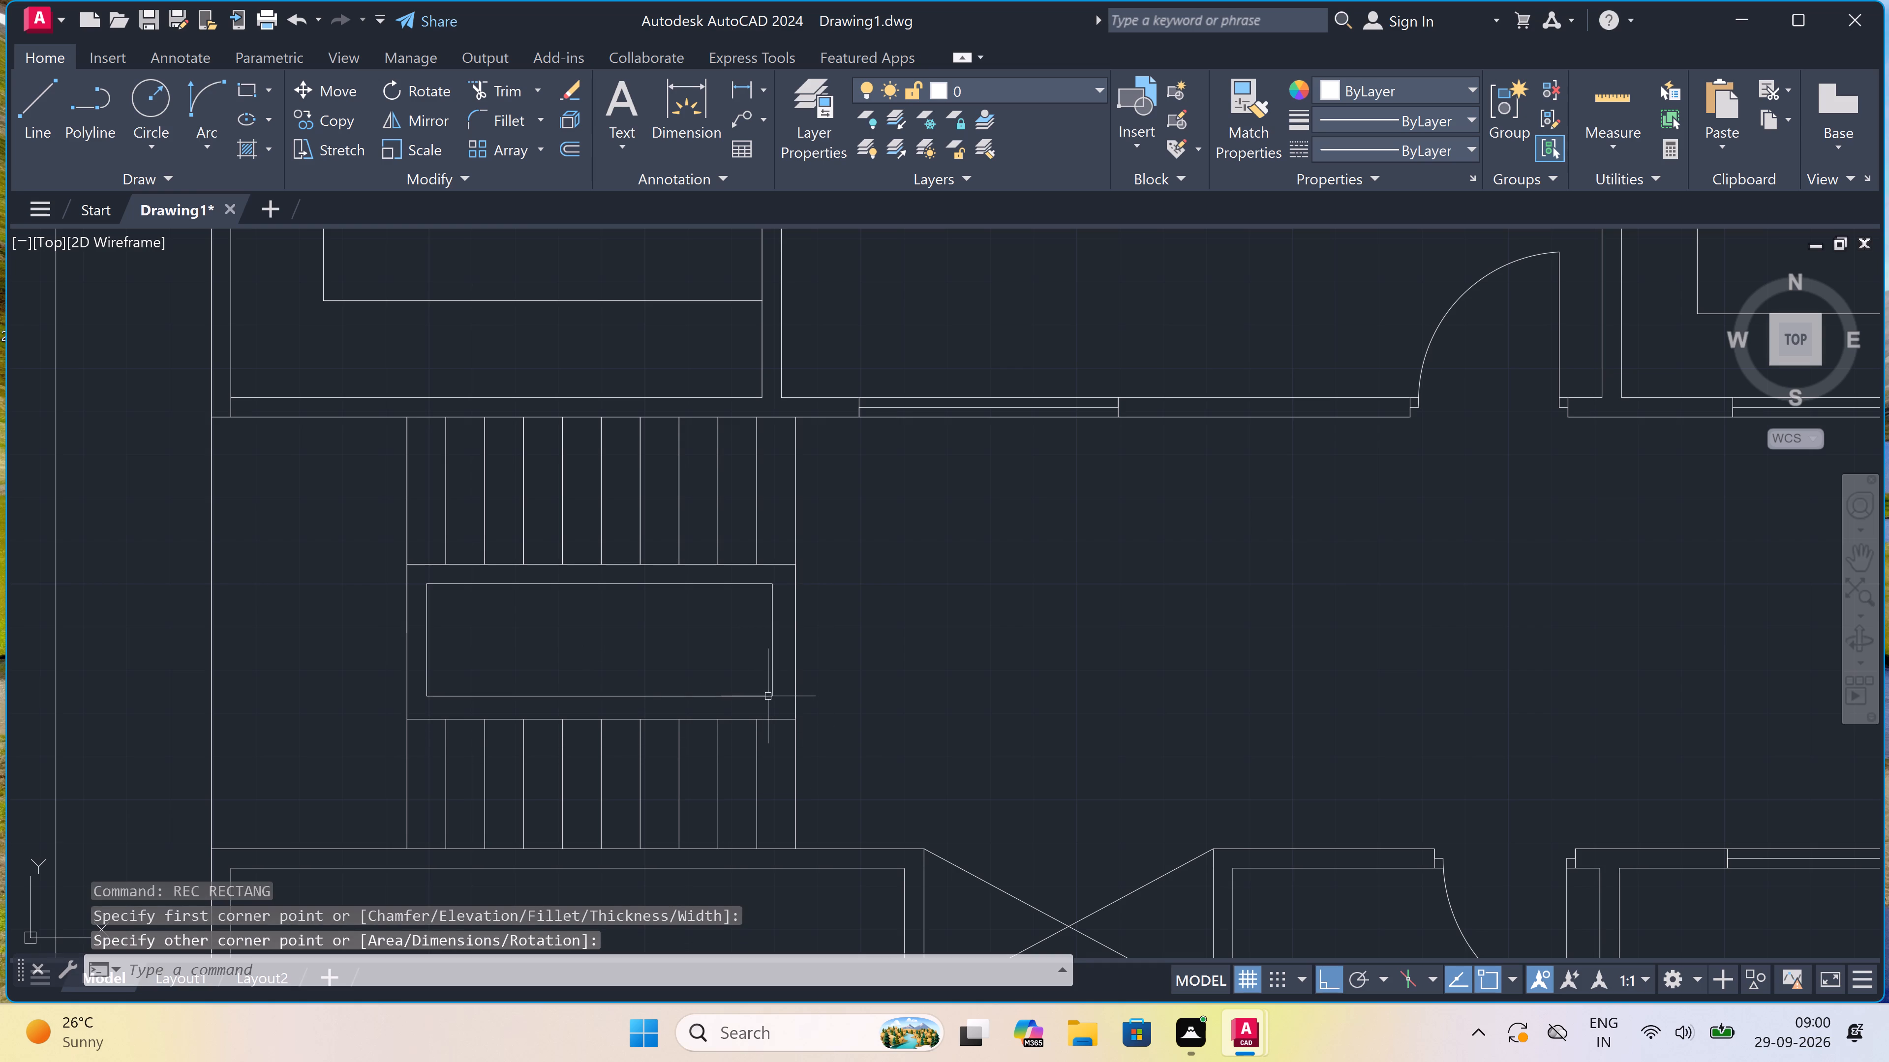
# Add the multiline text CUT OPEN inside the new rectangle between the stair flights.
pyautogui.write('MT')
pyautogui.press('space')
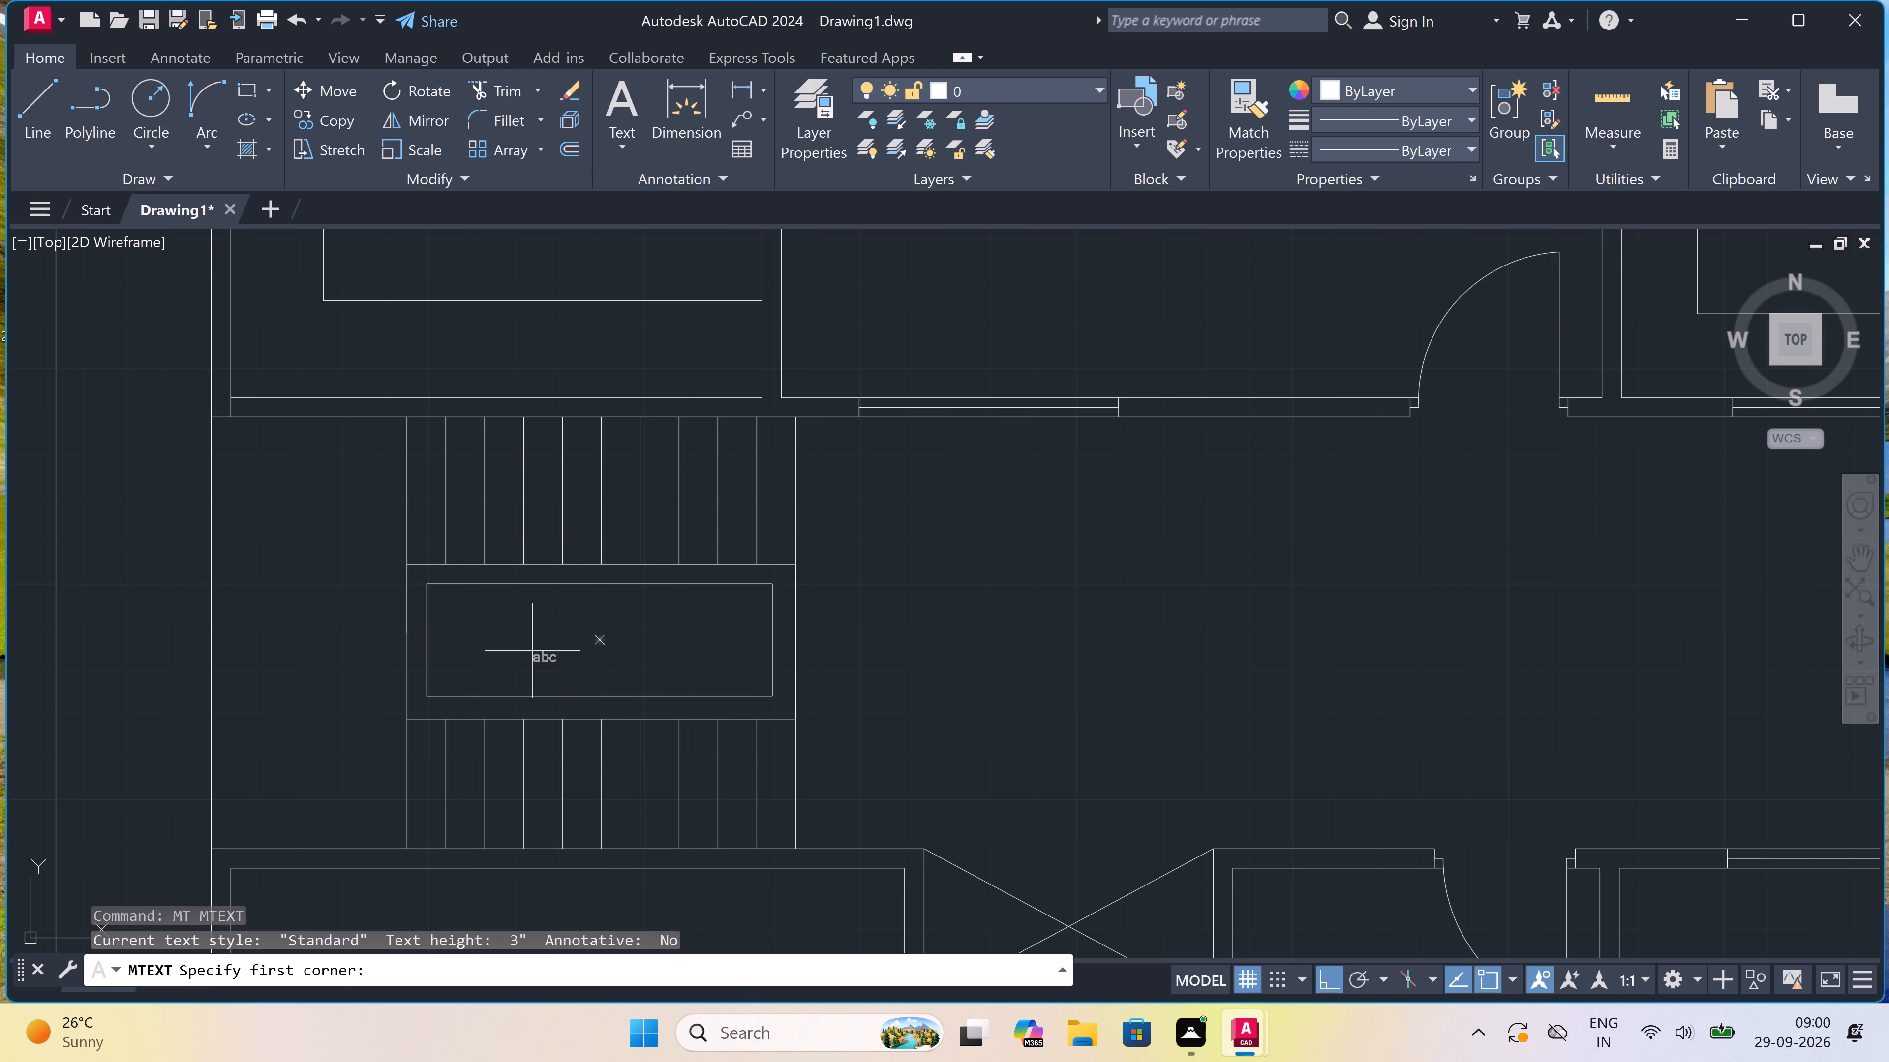
pyautogui.moveTo(553, 621); pyautogui.dragTo(571, 628)
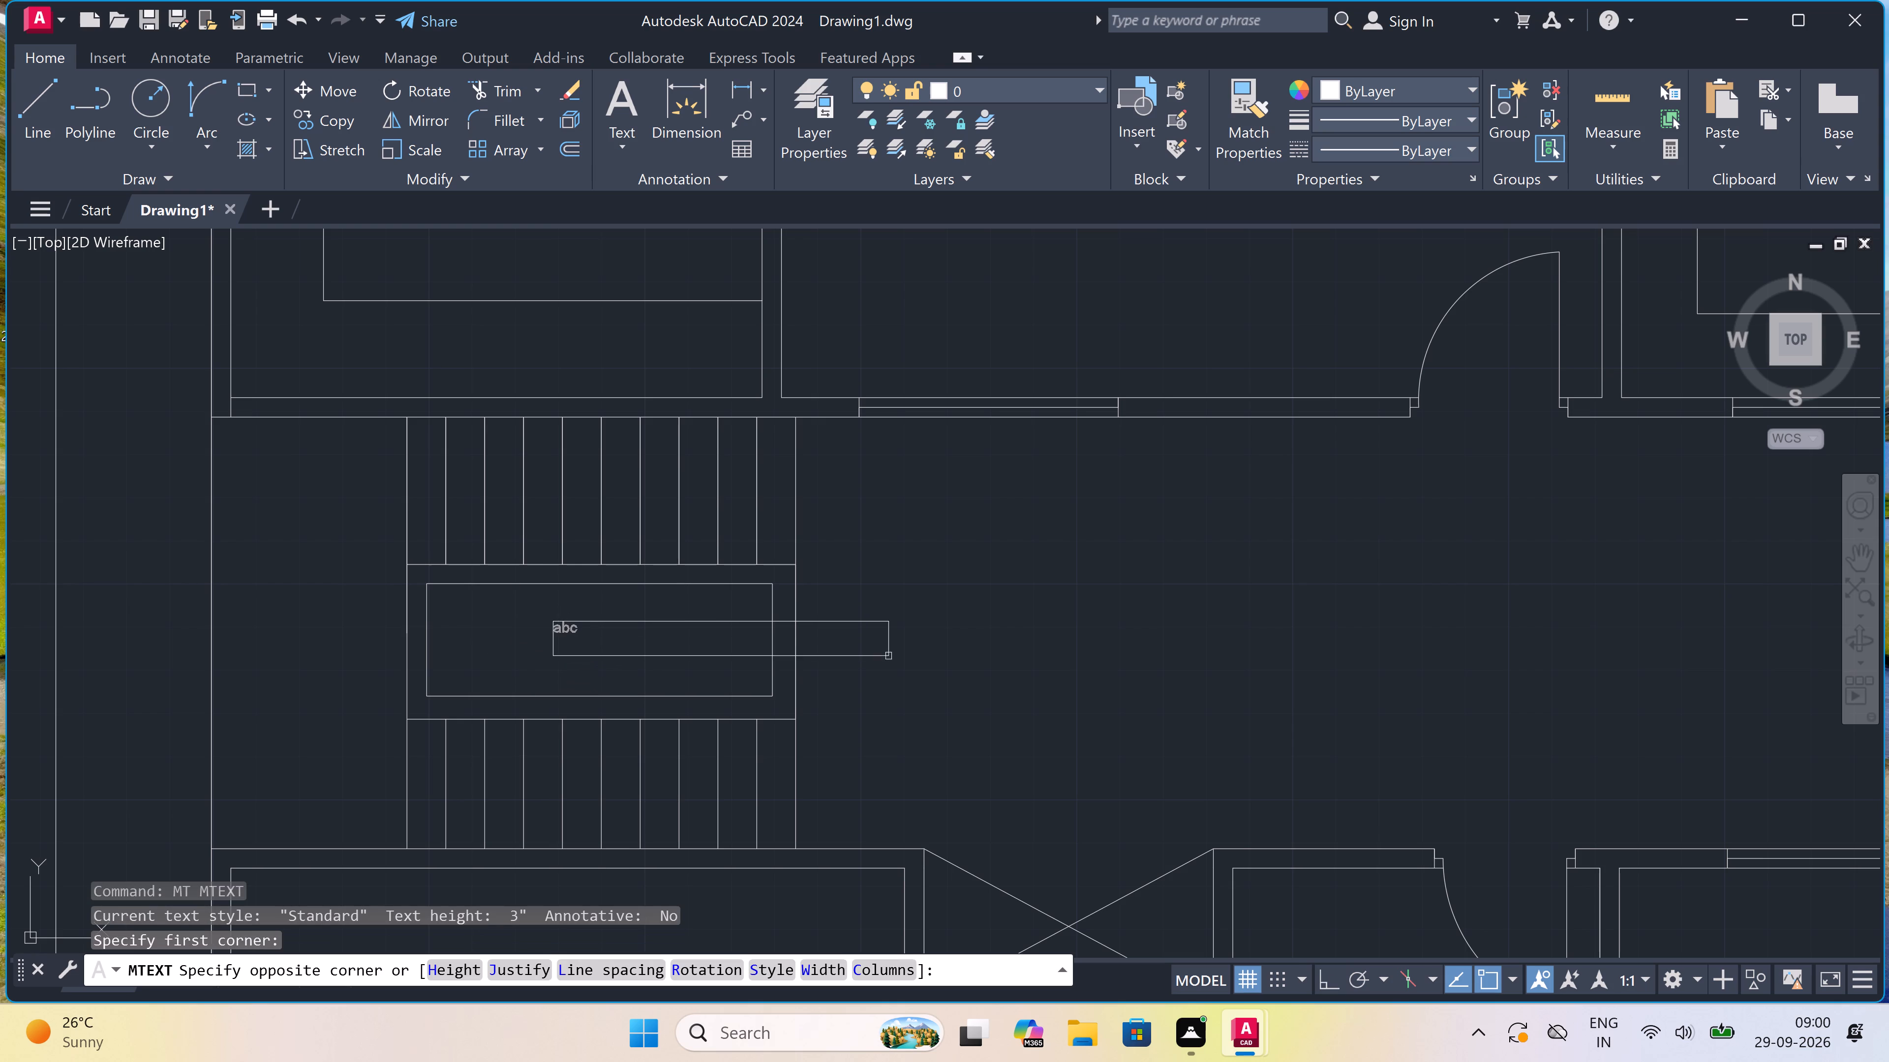
pyautogui.moveTo(1007, 667); pyautogui.dragTo(1015, 672)
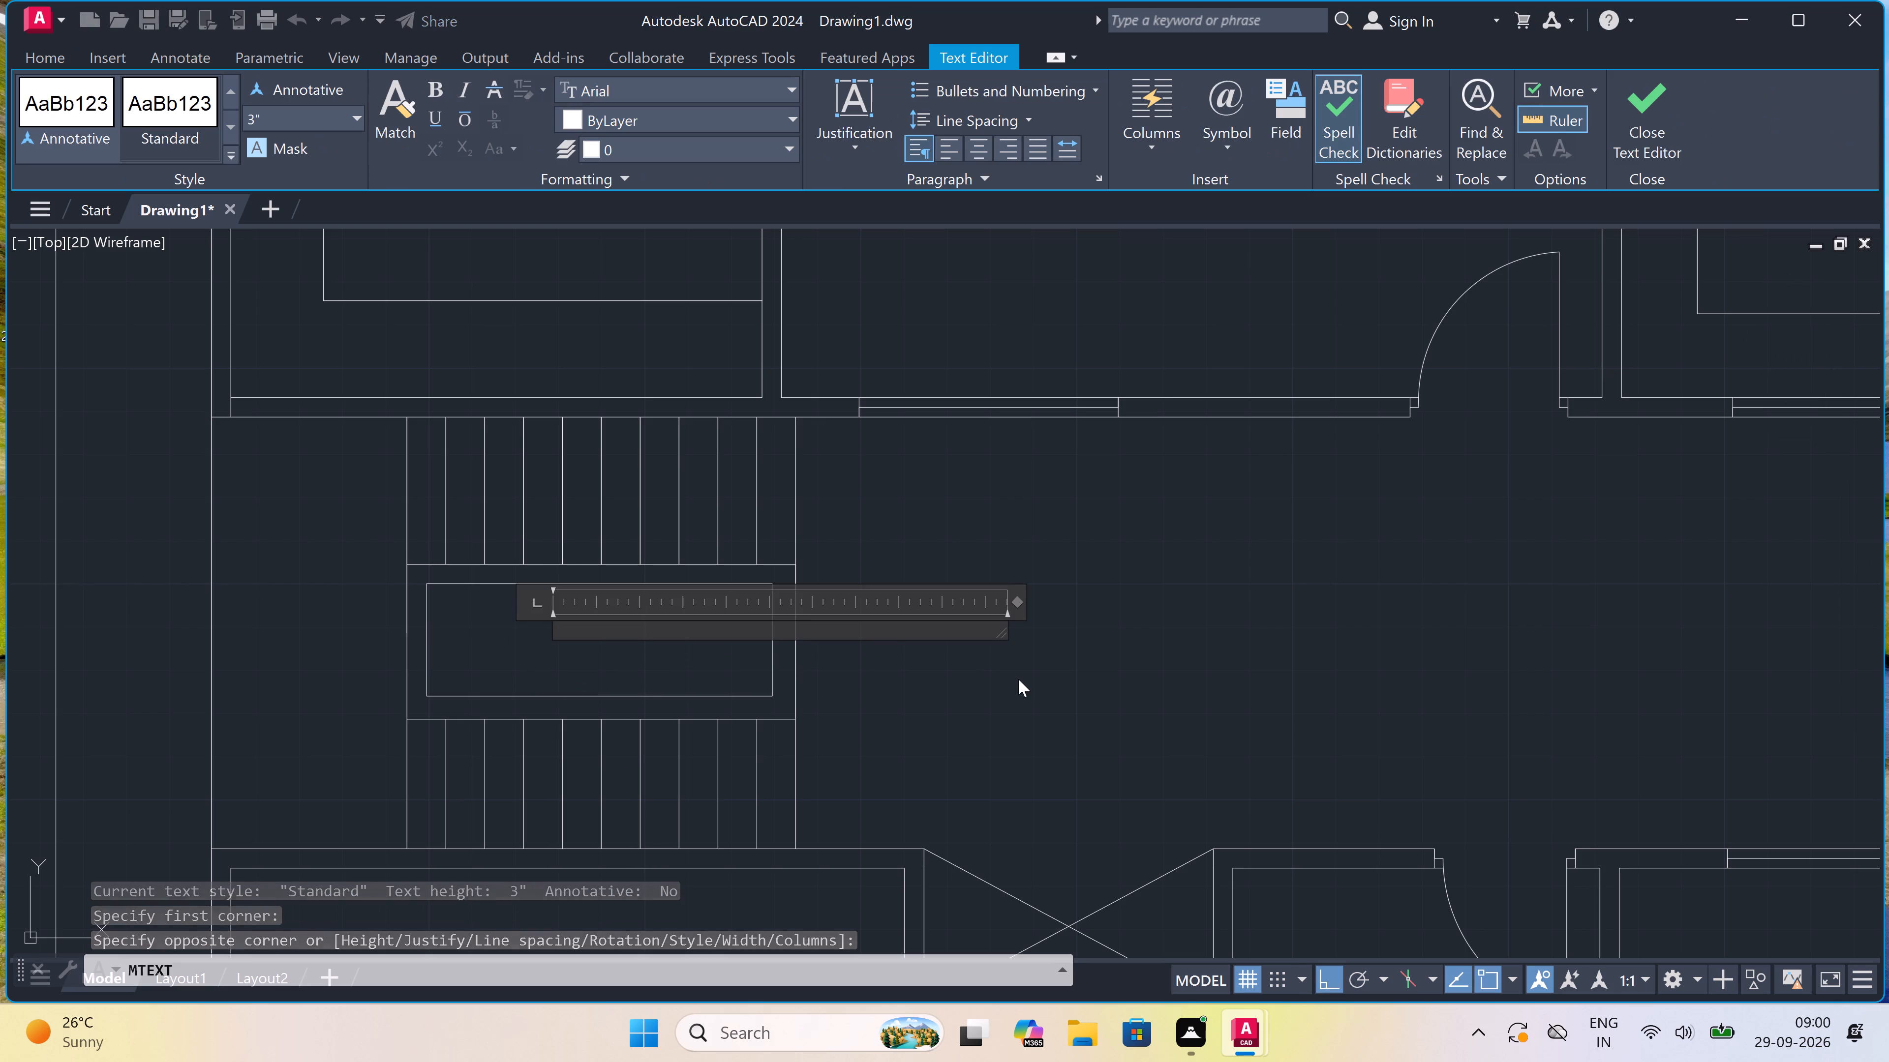
pyautogui.press('c')
pyautogui.write('UT')
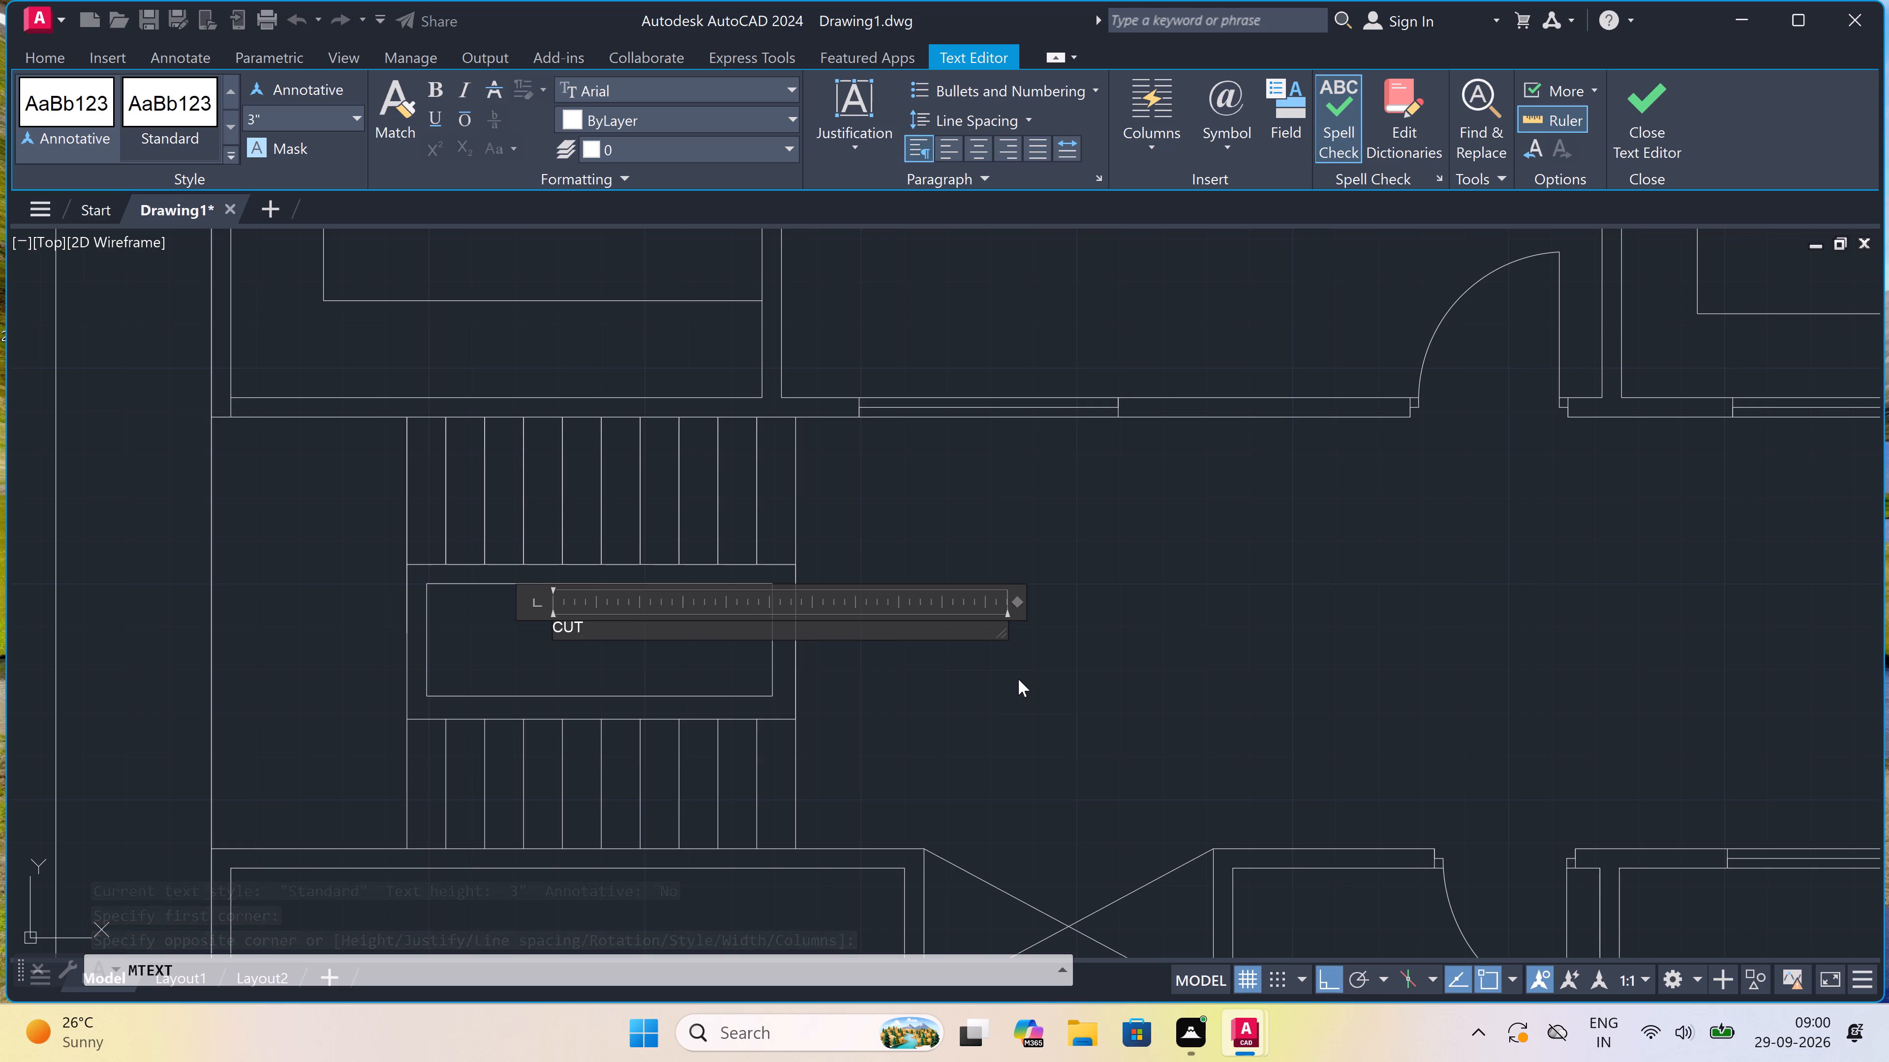
pyautogui.press('space')
pyautogui.write('OPEN')
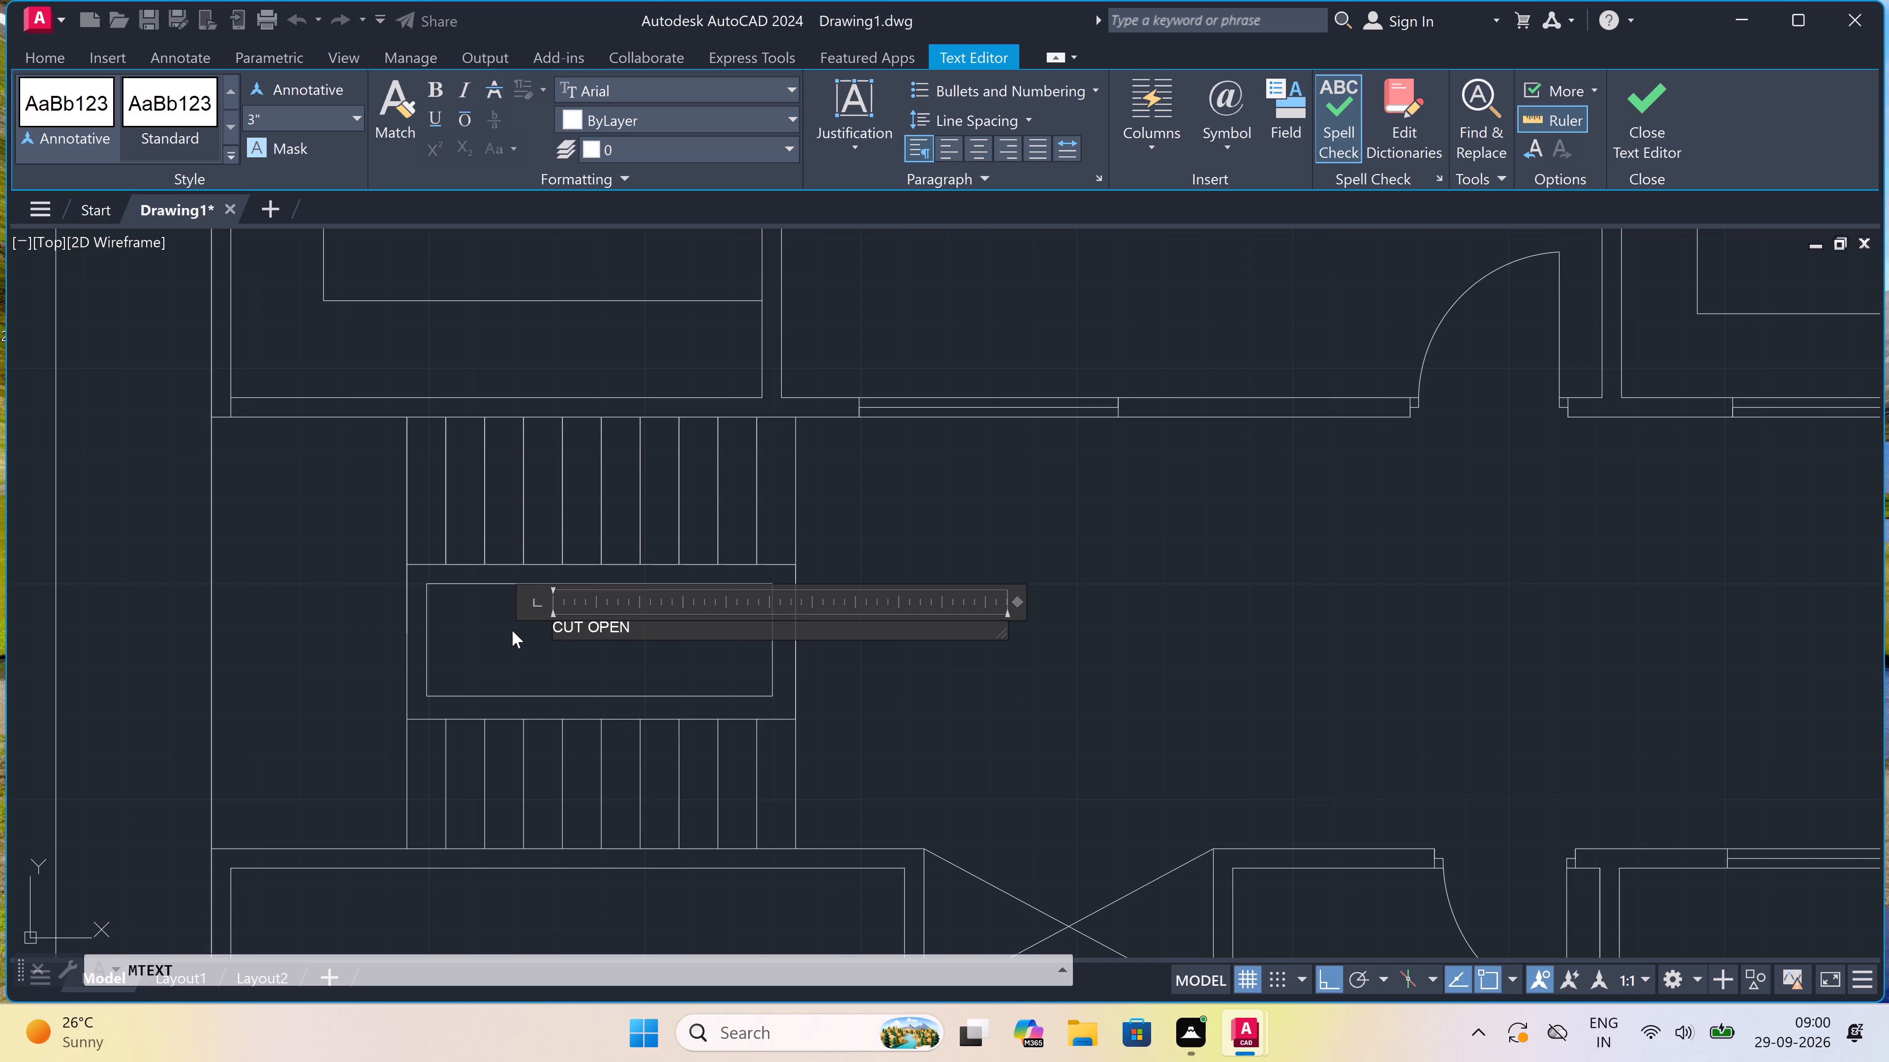
pyautogui.click(532, 652)
# Add the multiline text BEDROOM with 14'1"X13'0" on a second line in the room directly south of the staircase.
pyautogui.scroll(-4, 532, 652)
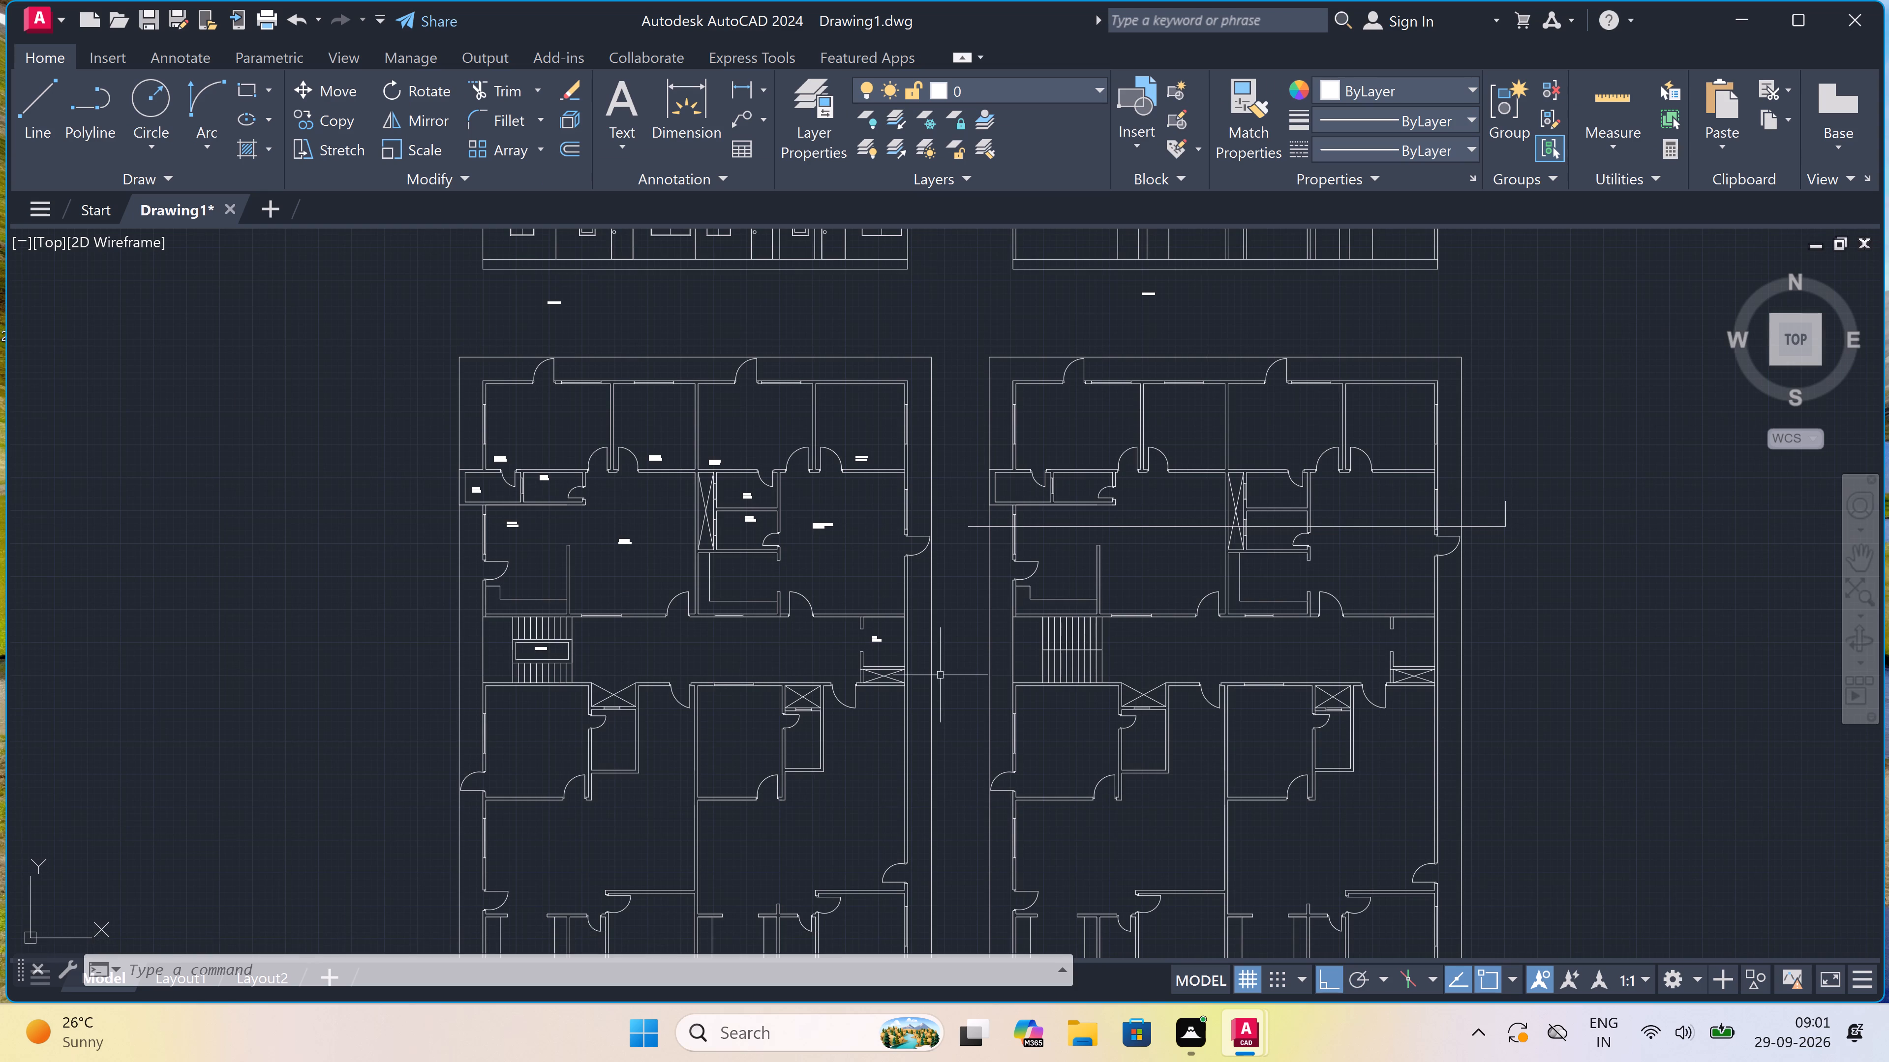
pyautogui.scroll(1, 430, 789)
pyautogui.scroll(1, 504, 721)
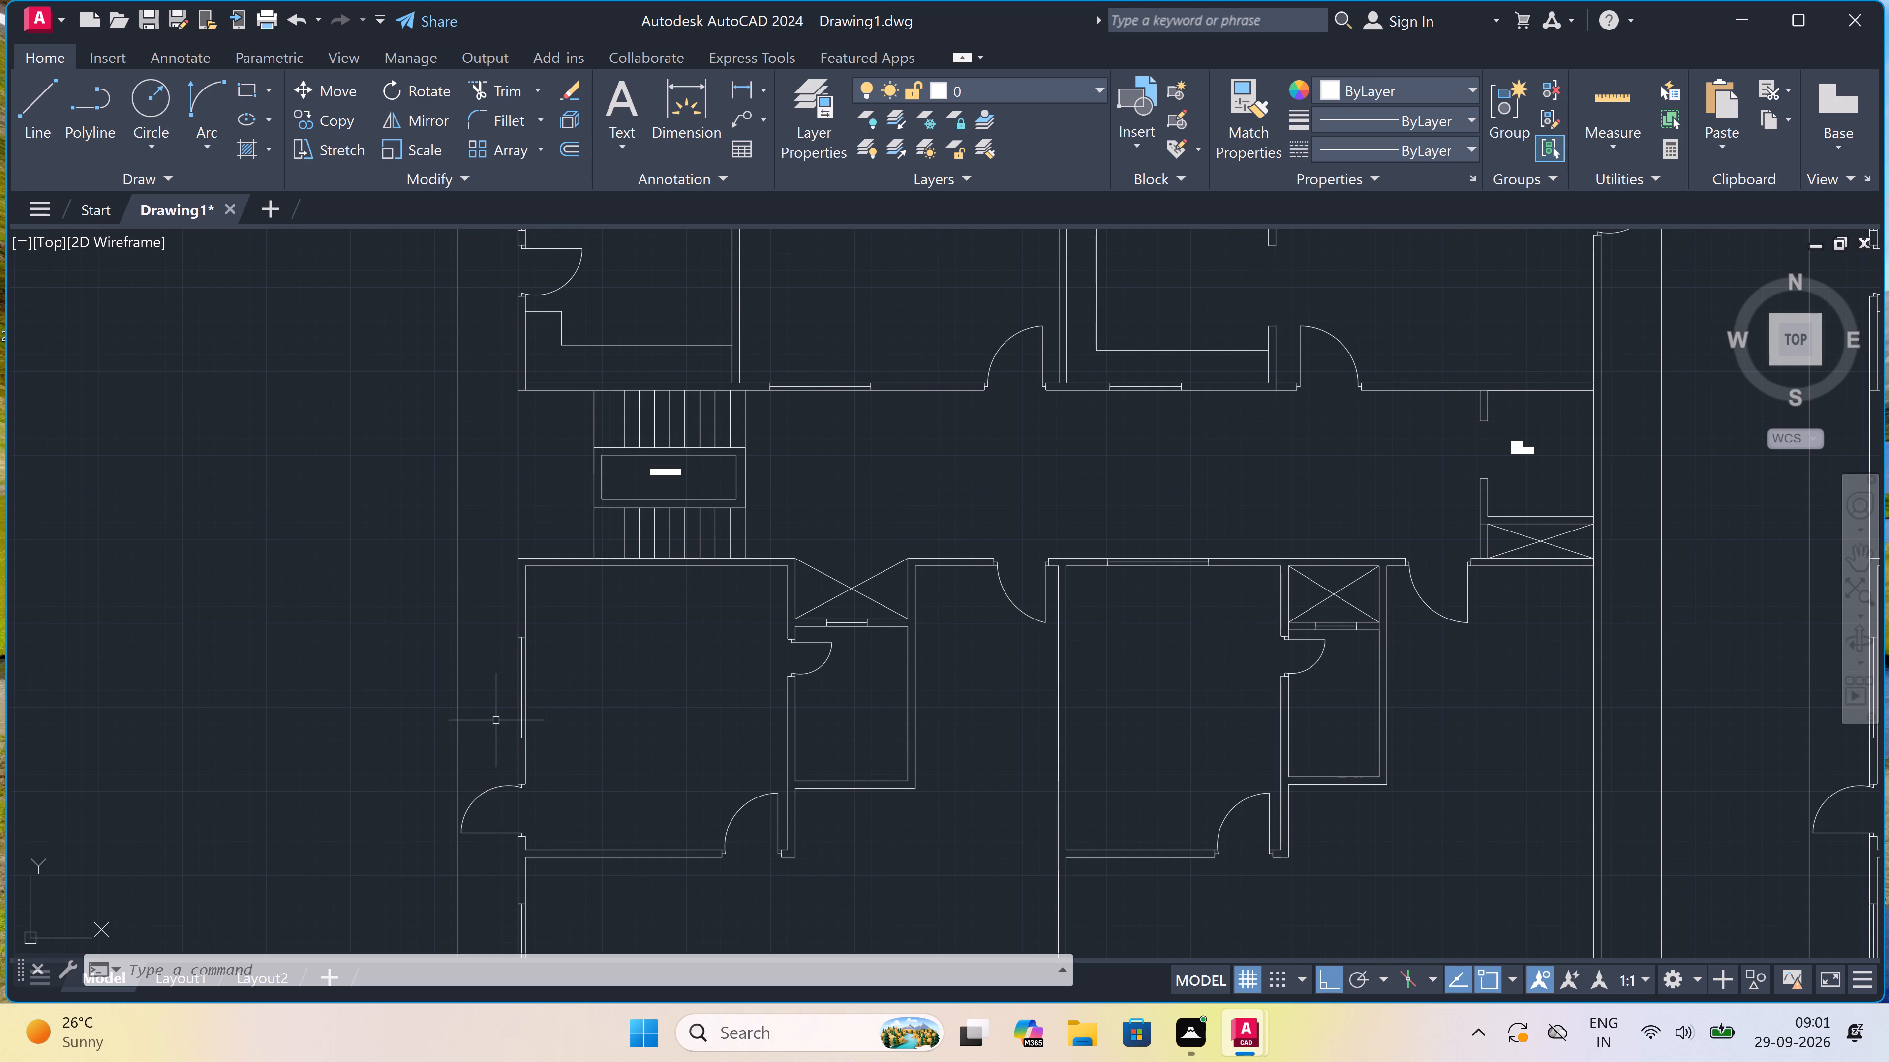
pyautogui.press('space')
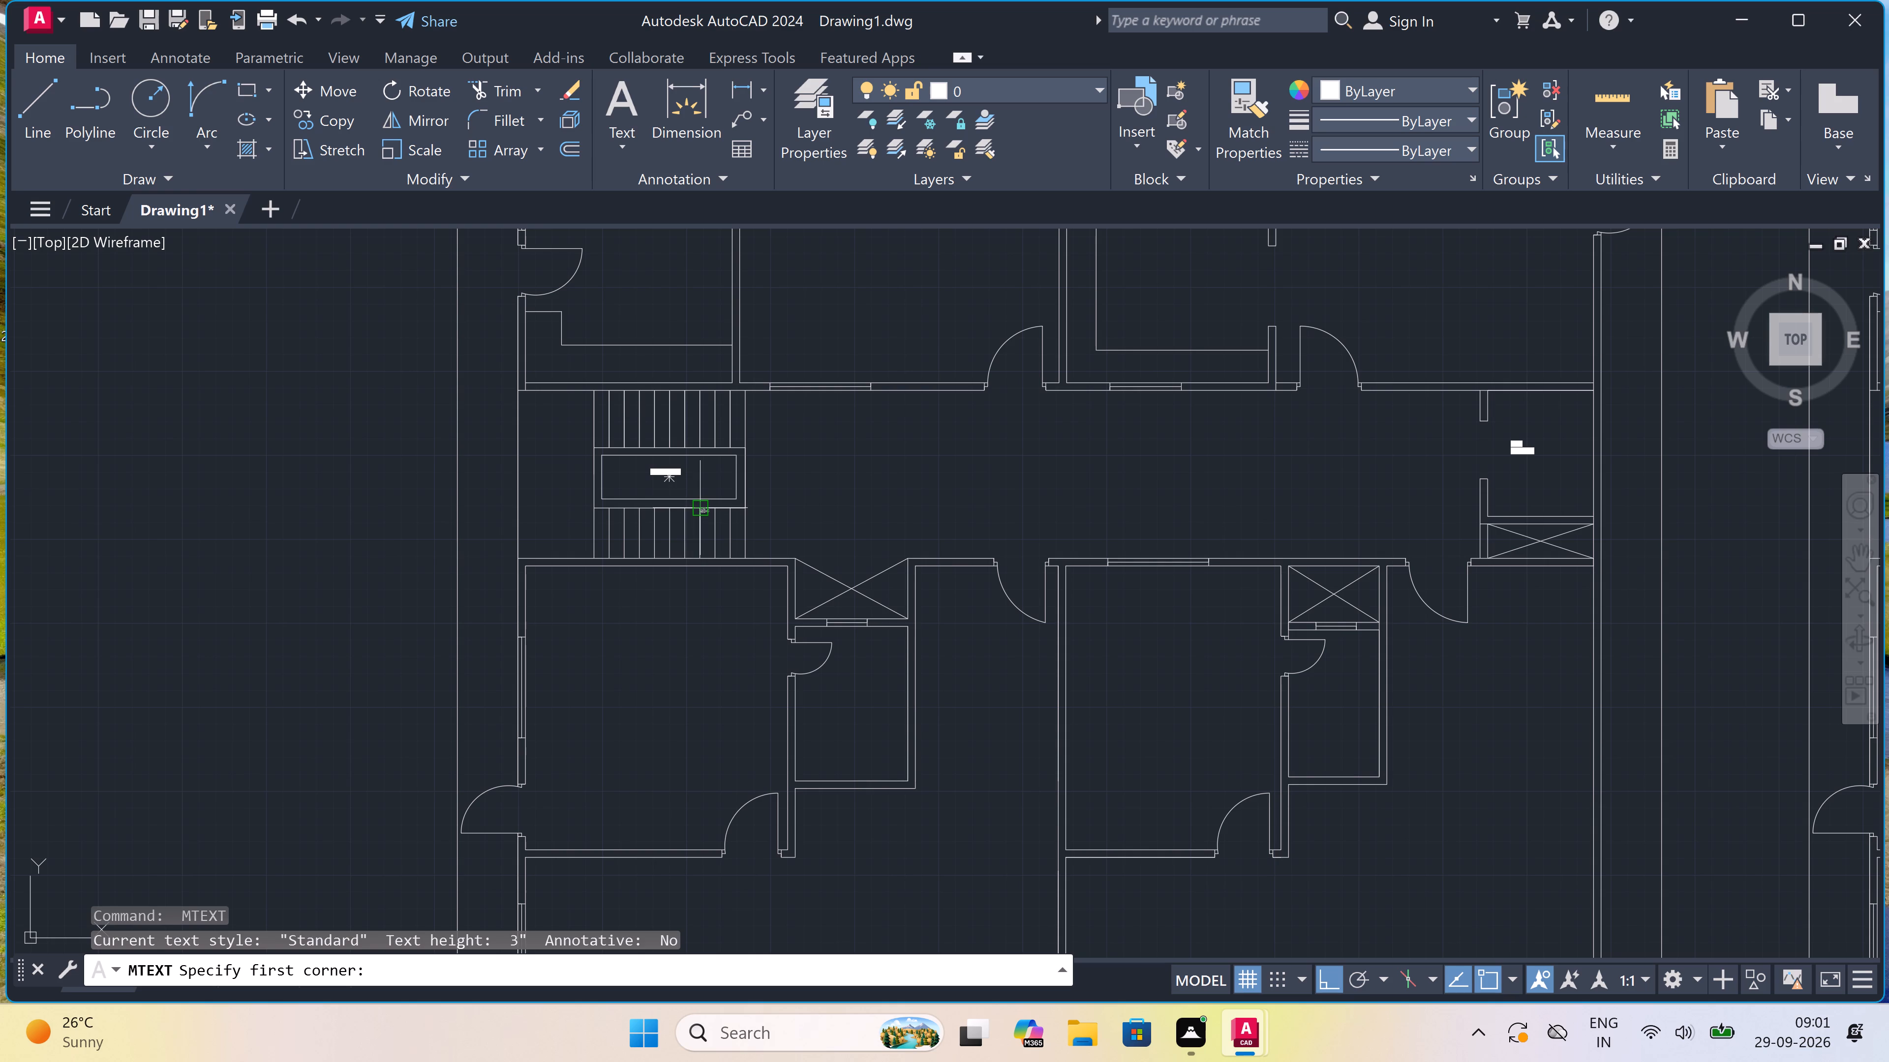
pyautogui.scroll(-1, 731, 511)
pyautogui.scroll(2, 648, 580)
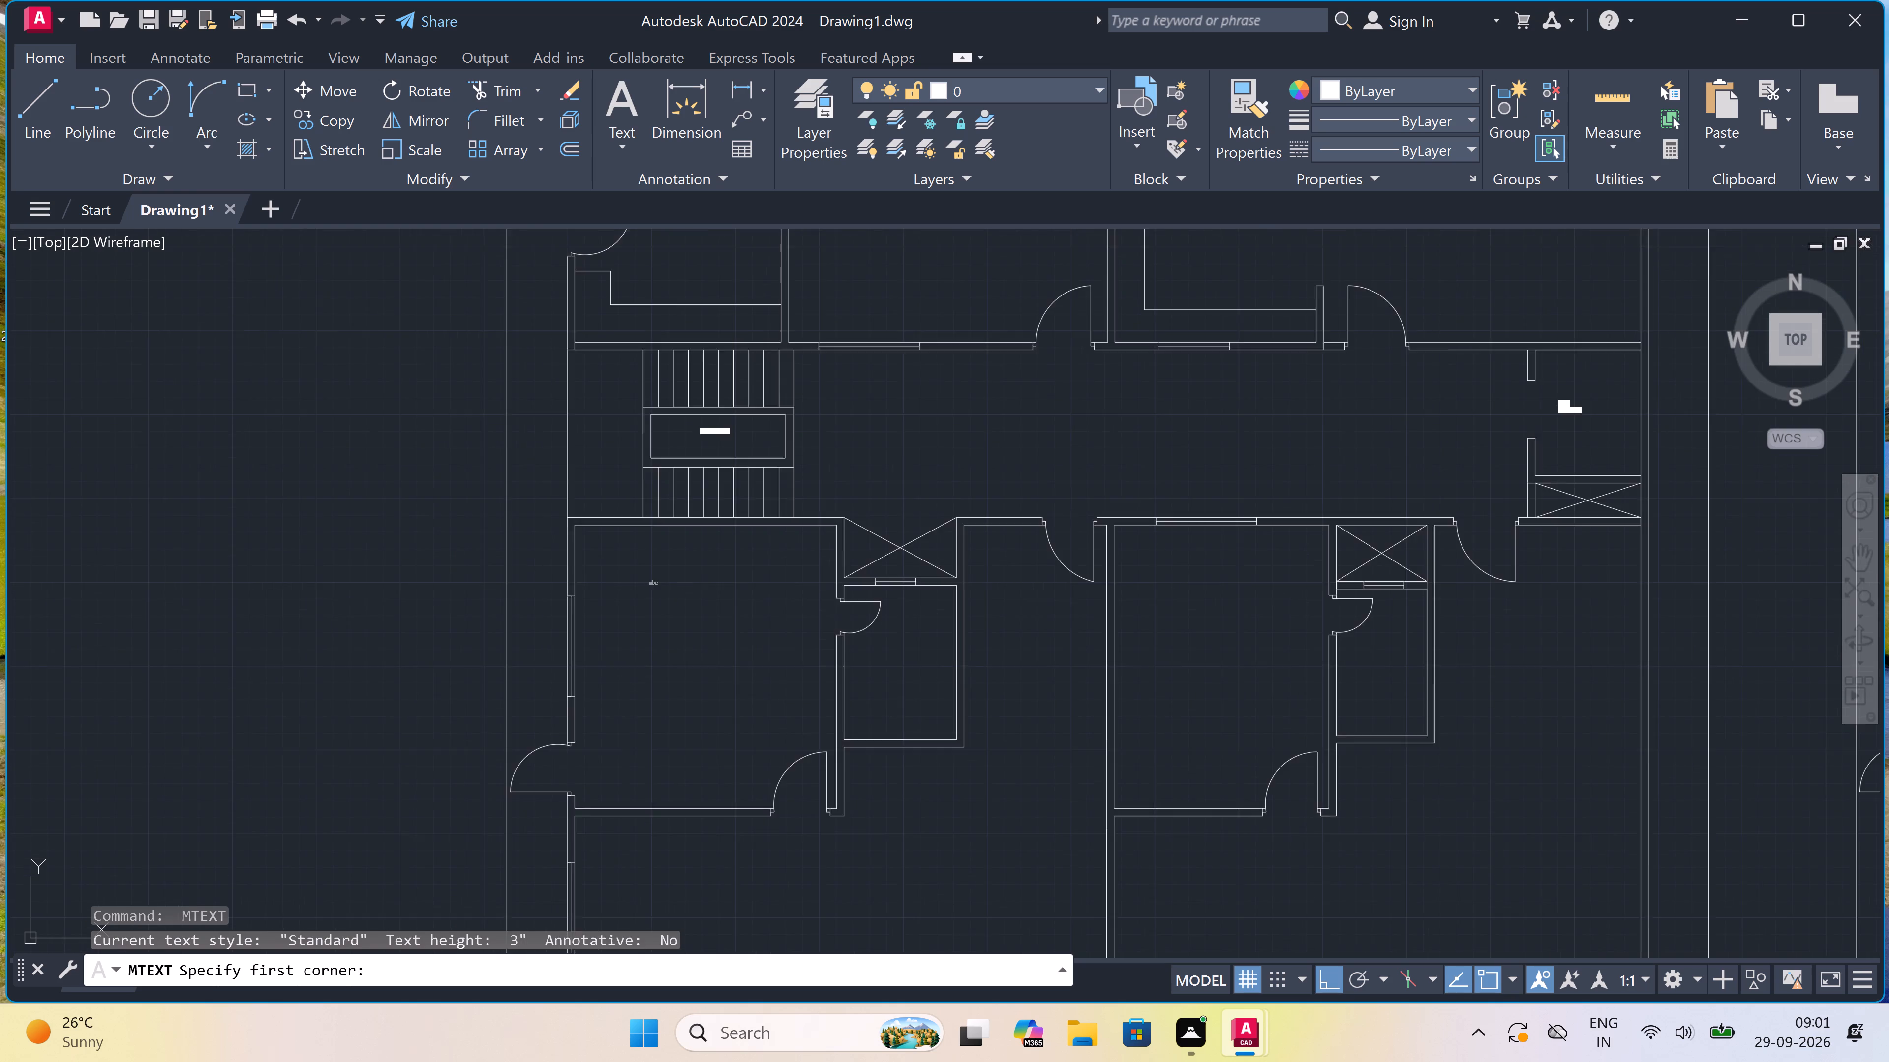
pyautogui.scroll(-2, 665, 556)
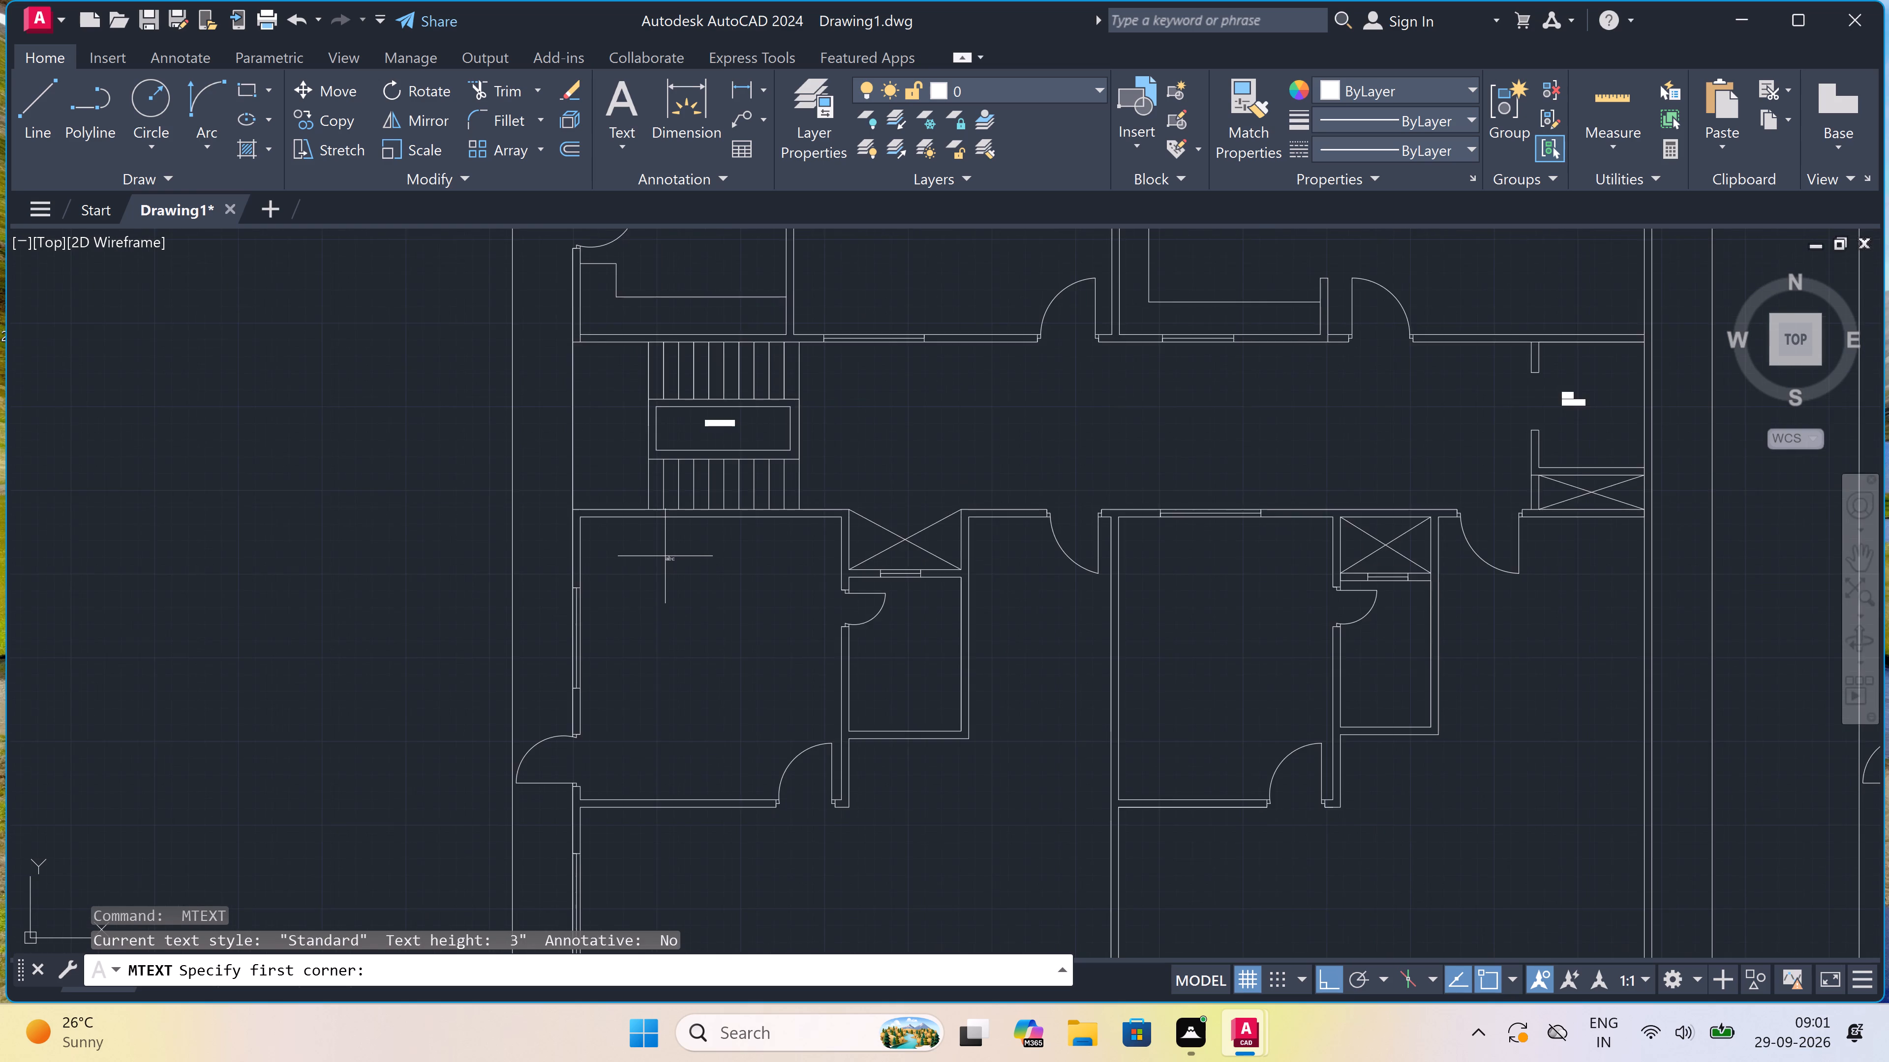
pyautogui.scroll(3, 663, 704)
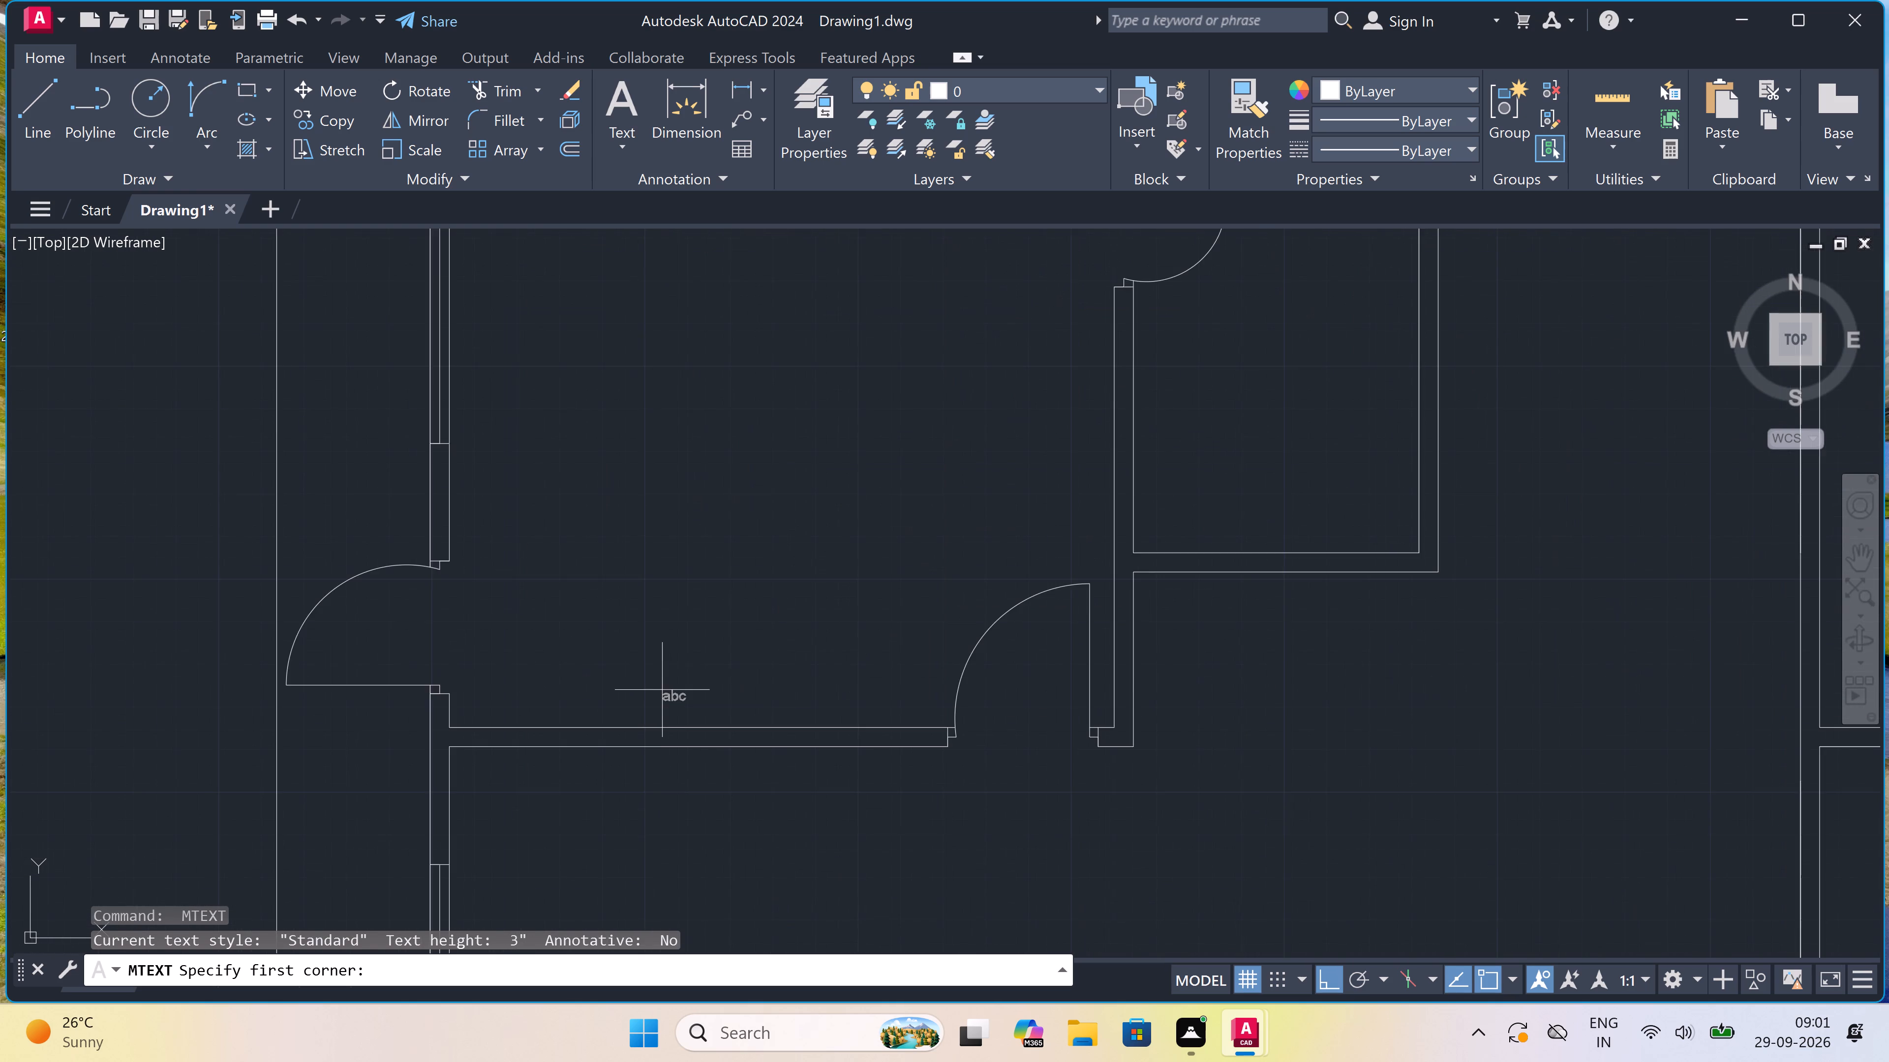
pyautogui.scroll(1, 663, 687)
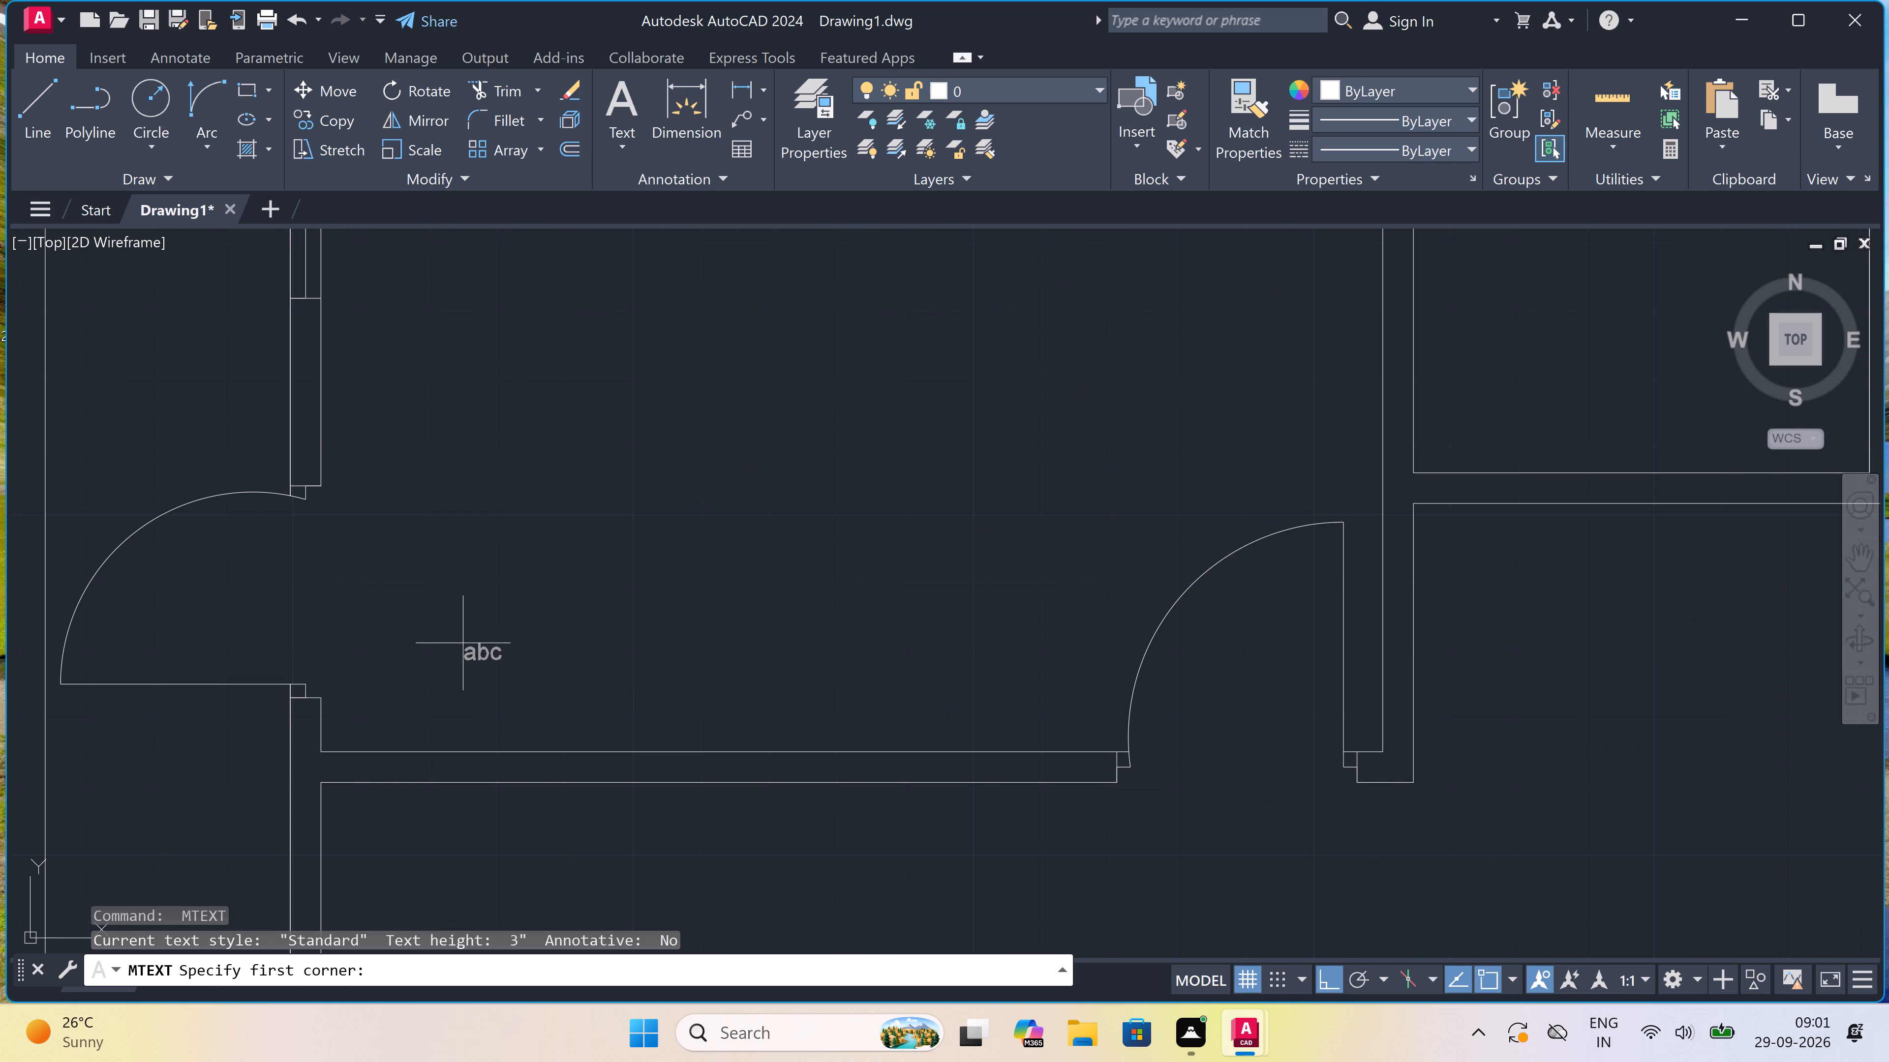
pyautogui.click(454, 645)
pyautogui.moveTo(1241, 656); pyautogui.dragTo(1253, 669)
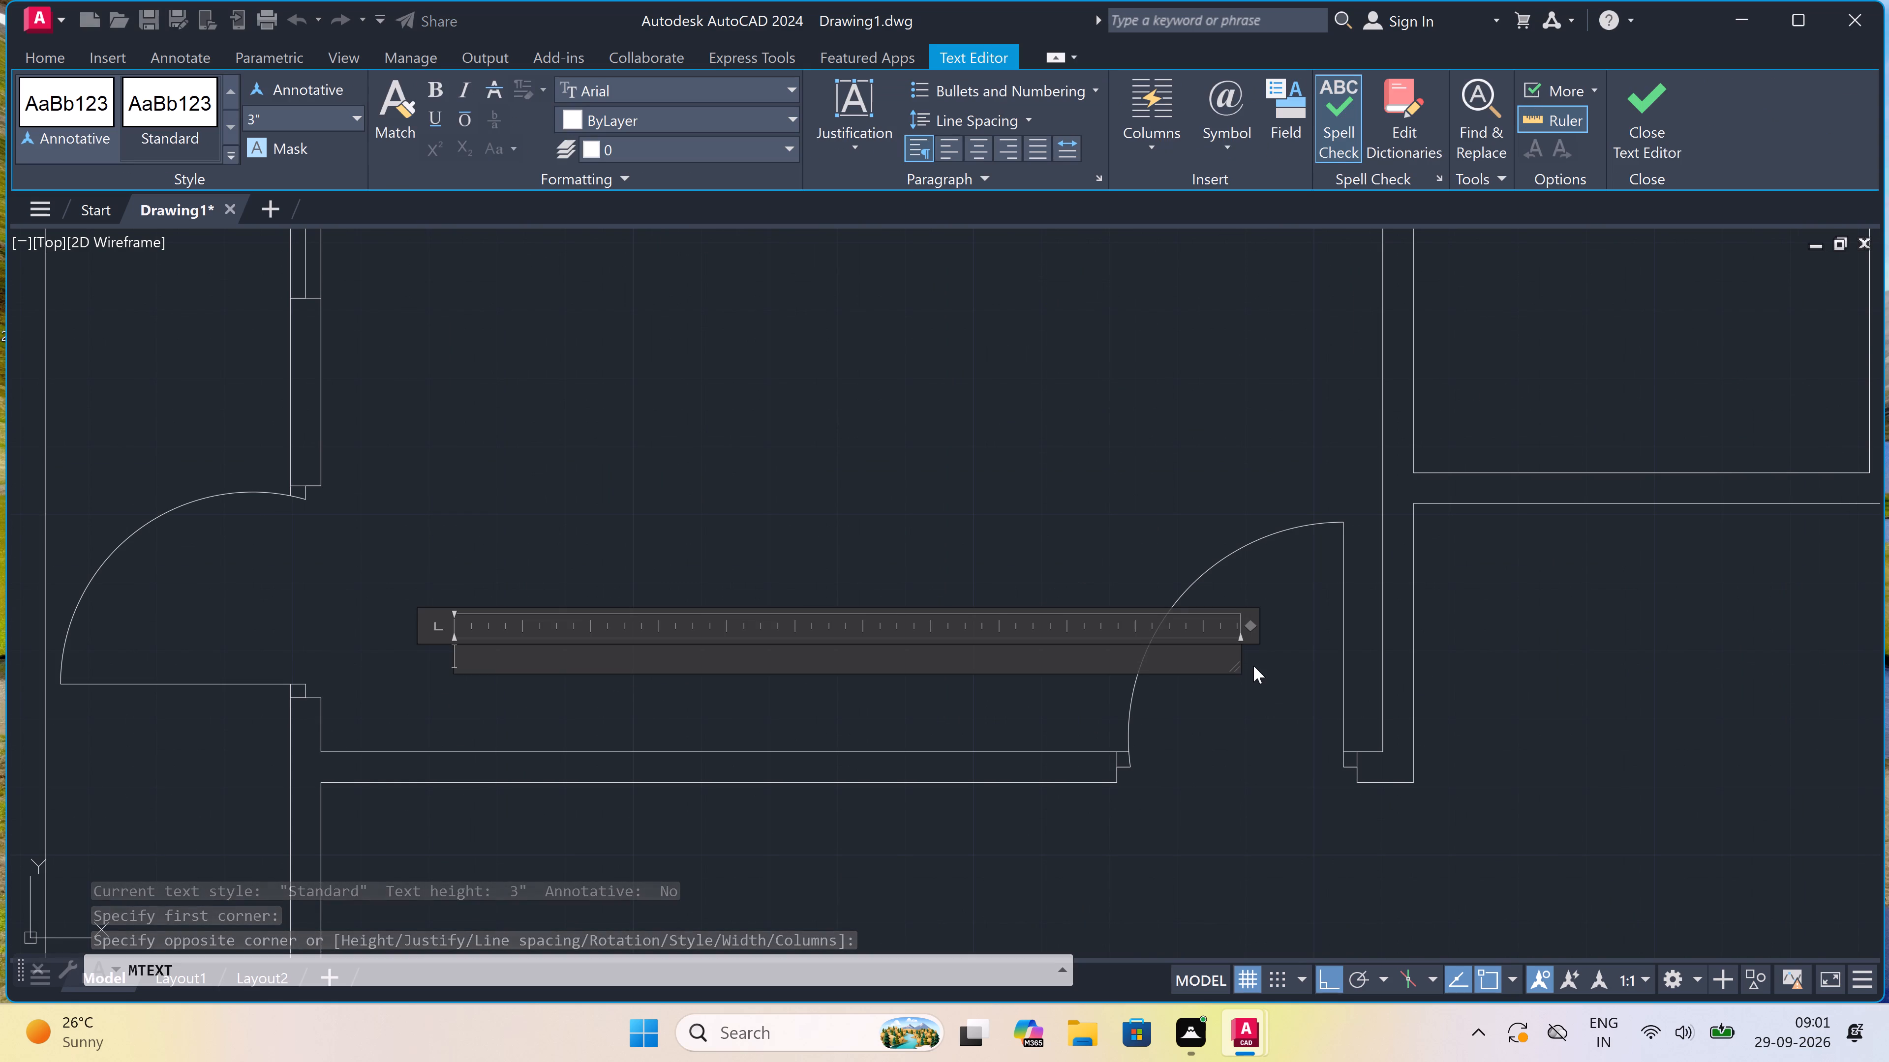
pyautogui.write('BEDRR')
pyautogui.press('BackSpace')
pyautogui.write('OOM')
pyautogui.press('Return')
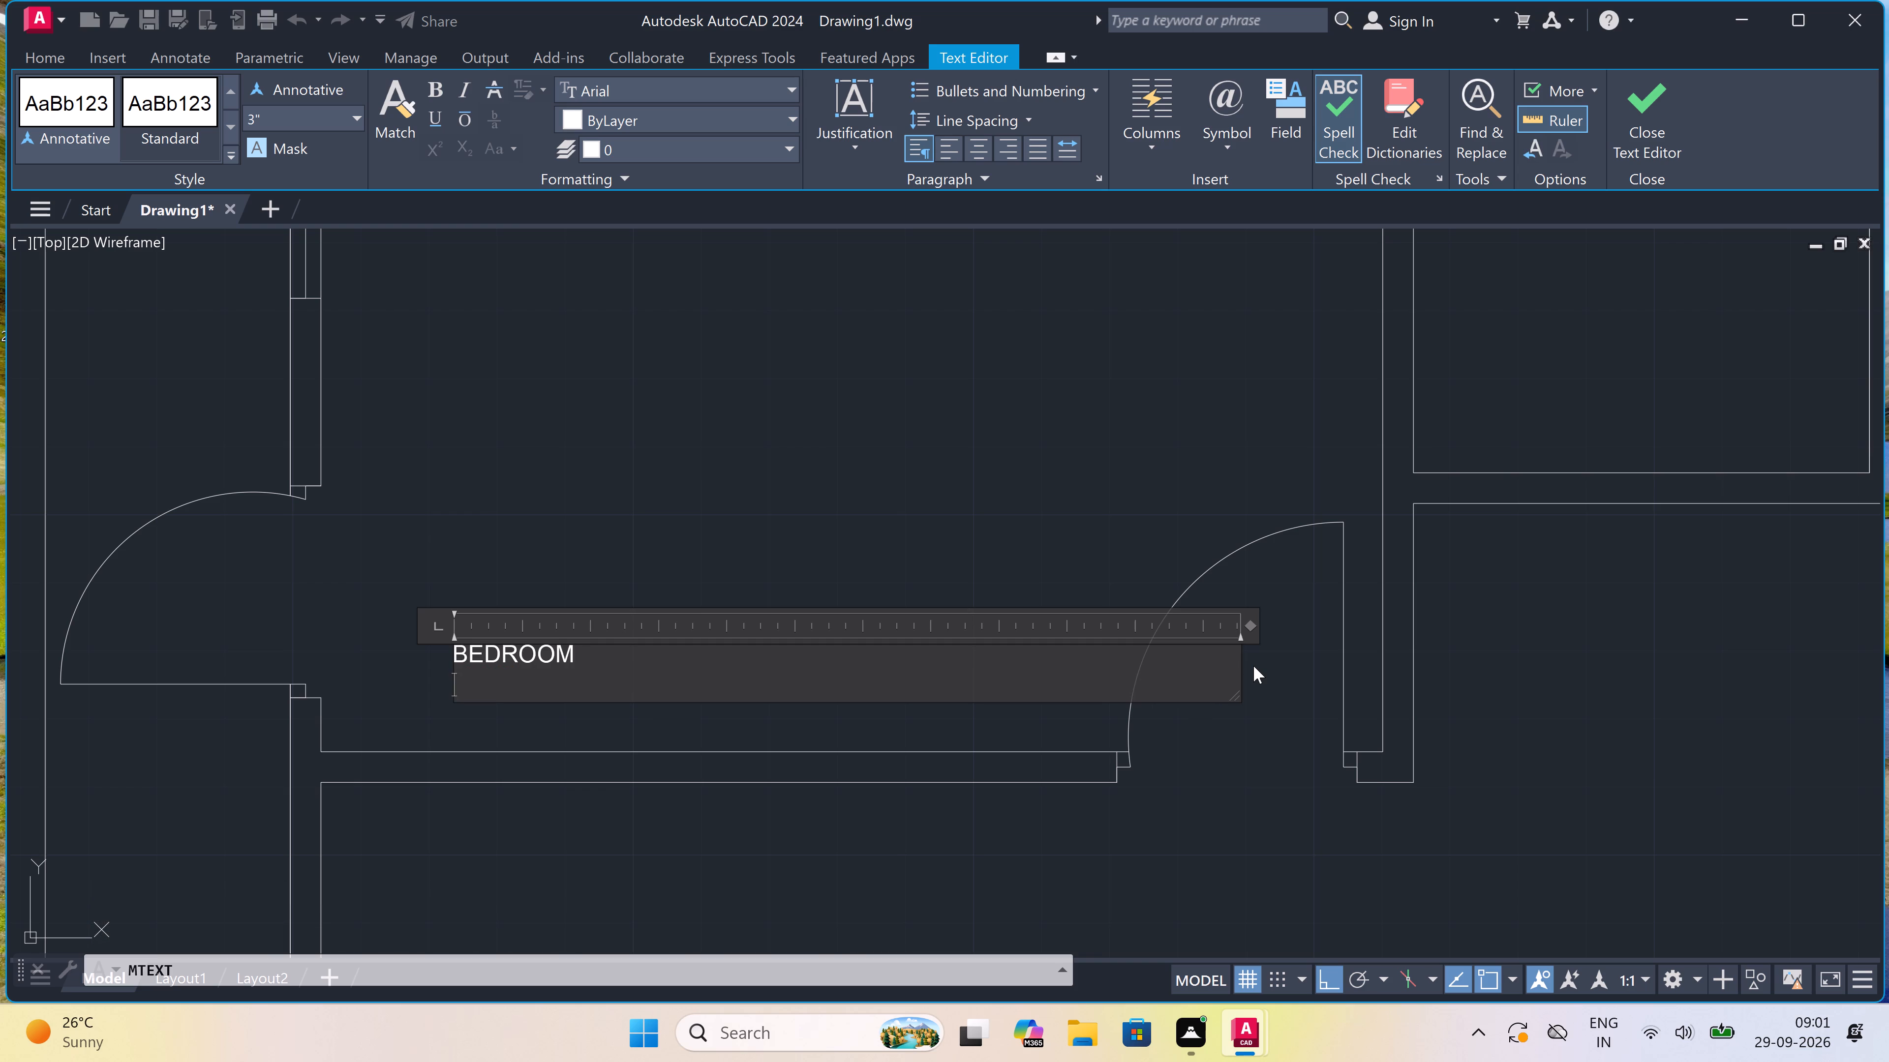
pyautogui.write('14')
pyautogui.press("'")
pyautogui.press('1')
pyautogui.hotkey('shift', '"')
pyautogui.press('x')
pyautogui.write('13')
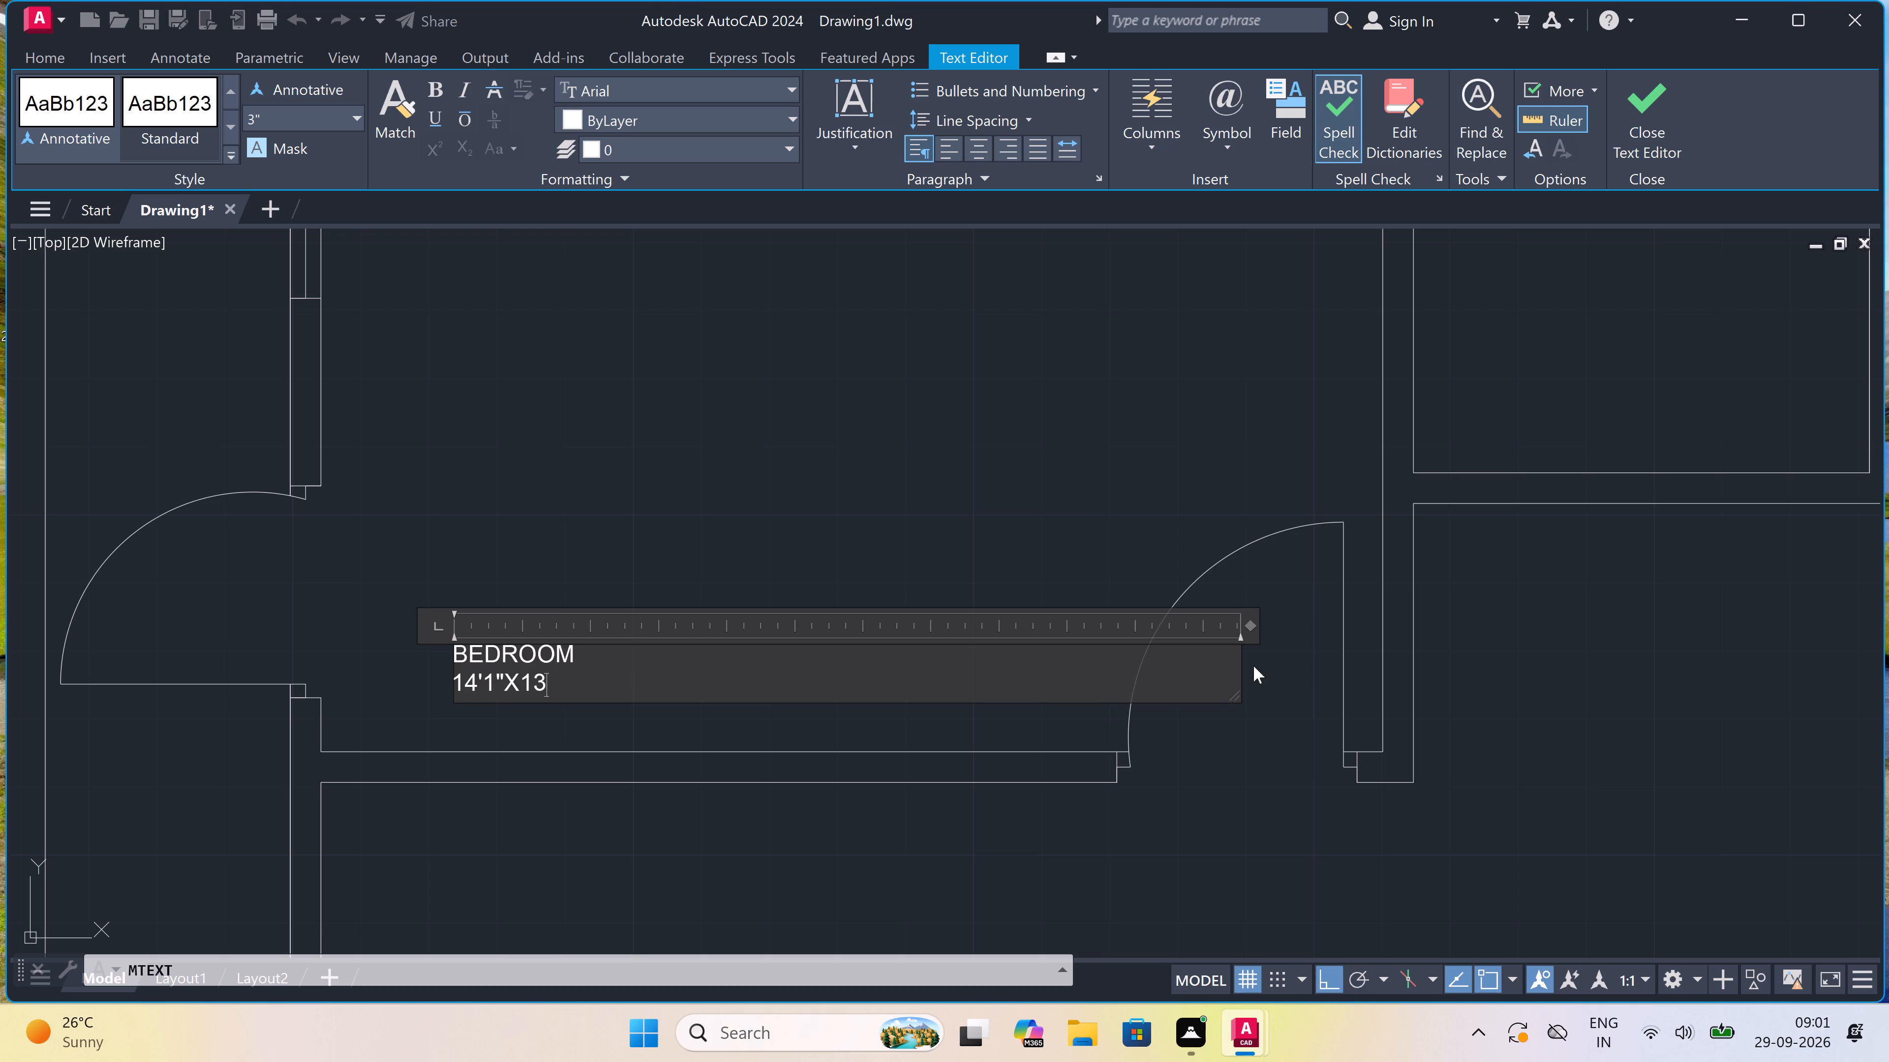
pyautogui.write('\'0"')
pyautogui.moveTo(792, 520); pyautogui.dragTo(797, 523)
# Add the multiline text TOILET with 4'7"X7'8" on a second line in the small room east of the labelled bedroom.
pyautogui.scroll(-5, 748, 566)
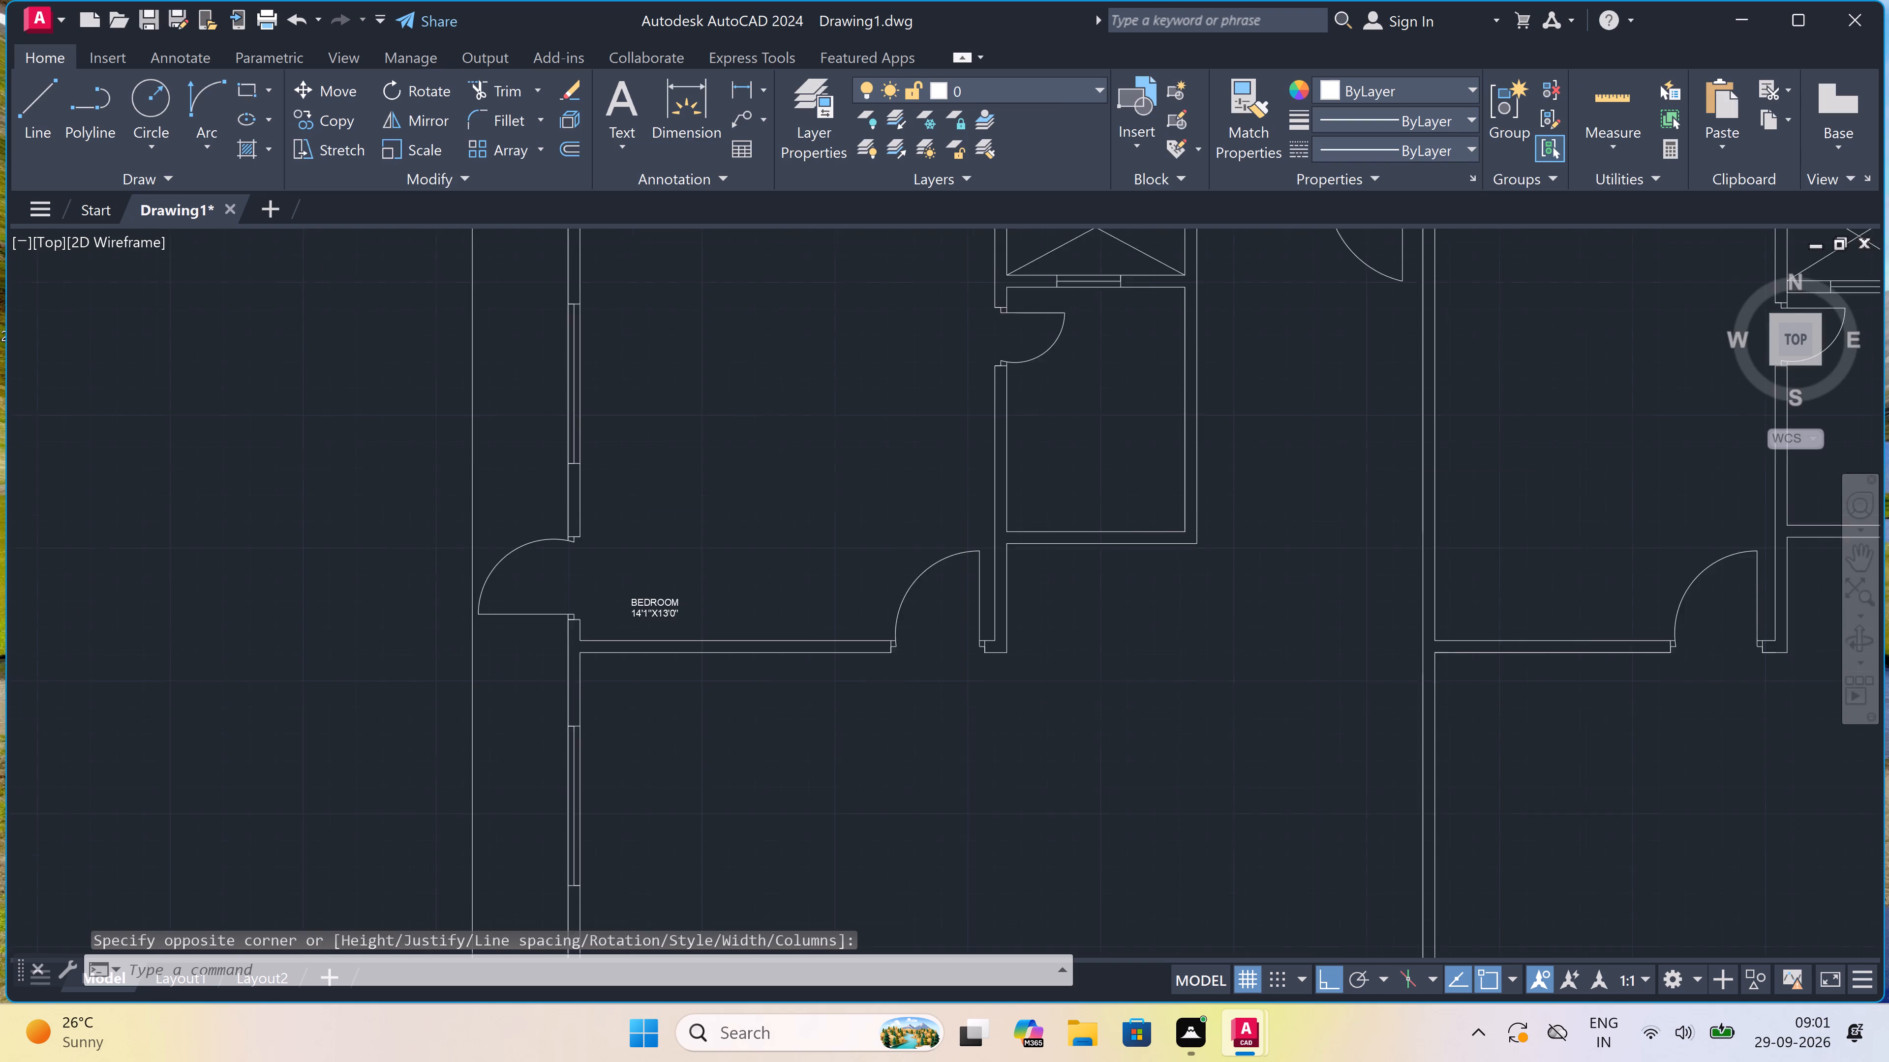
pyautogui.scroll(3, 922, 461)
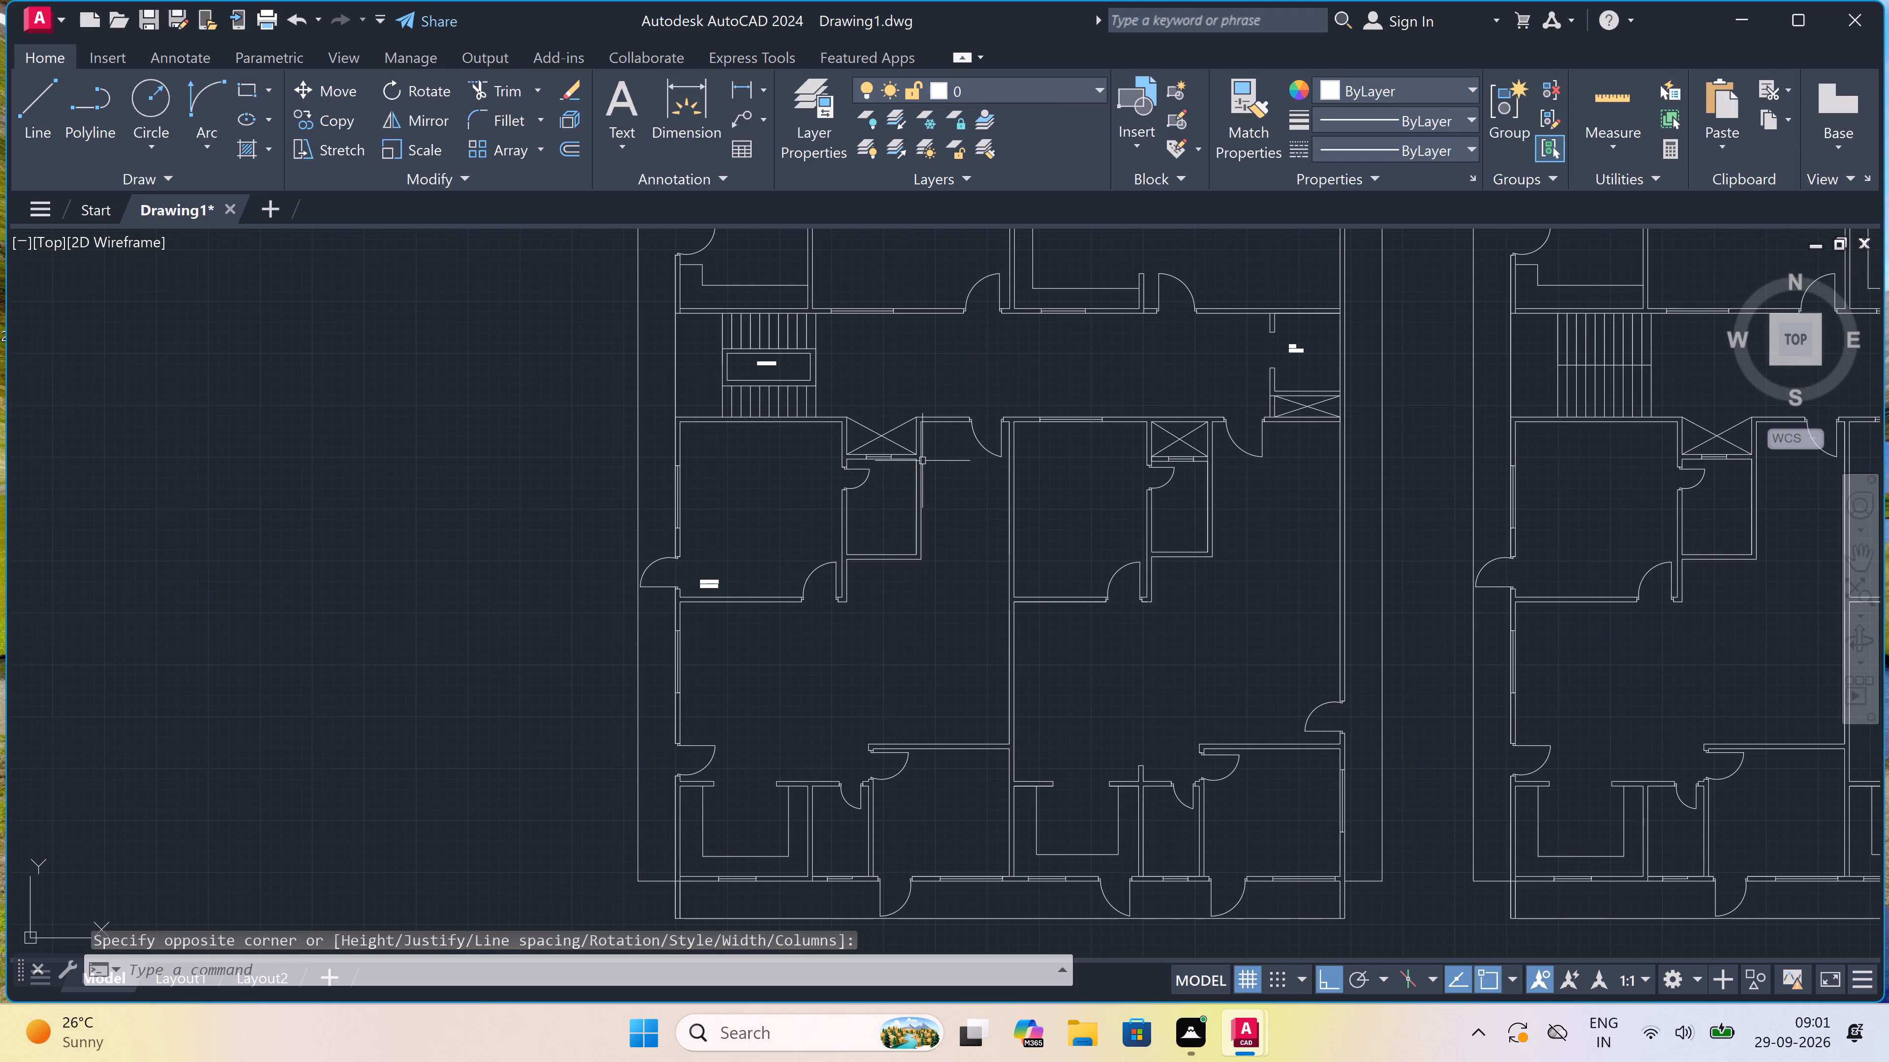
pyautogui.press('space')
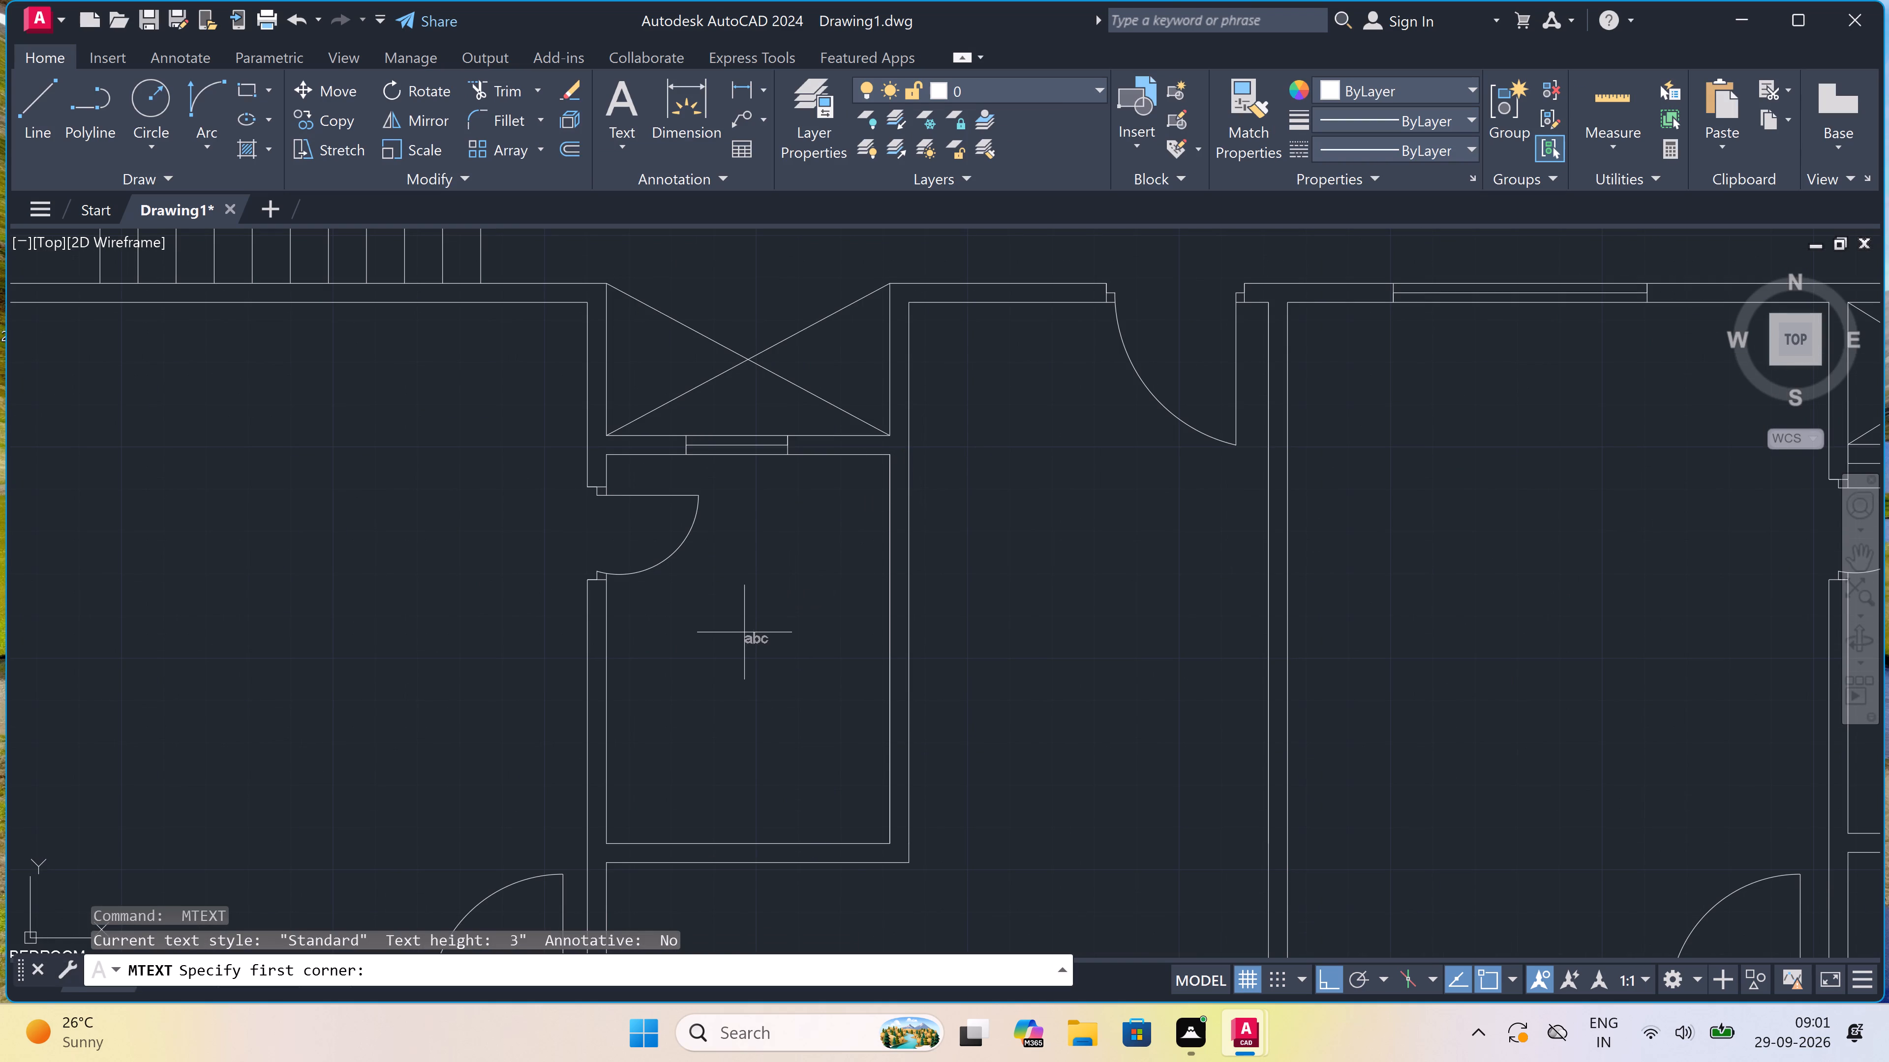
pyautogui.scroll(2, 701, 769)
pyautogui.scroll(-3, 653, 722)
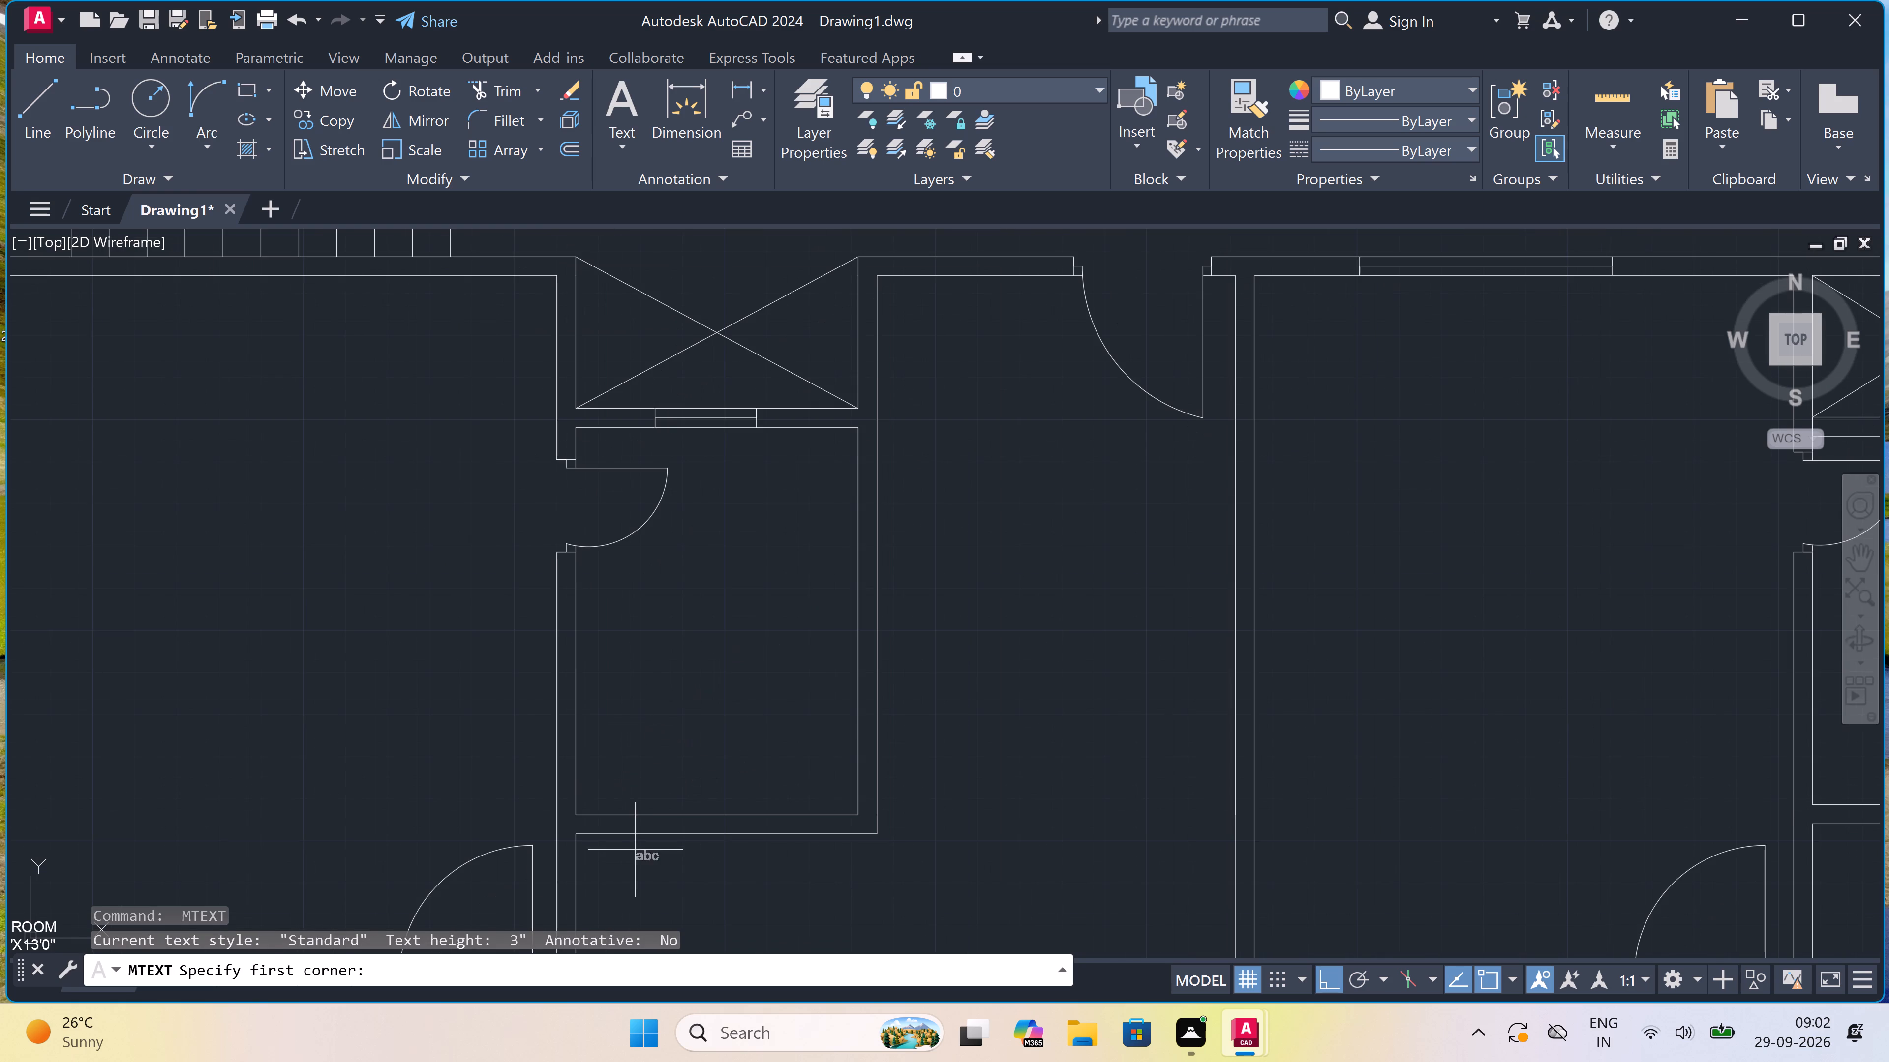
pyautogui.scroll(1, 637, 880)
pyautogui.moveTo(624, 679); pyautogui.dragTo(624, 681)
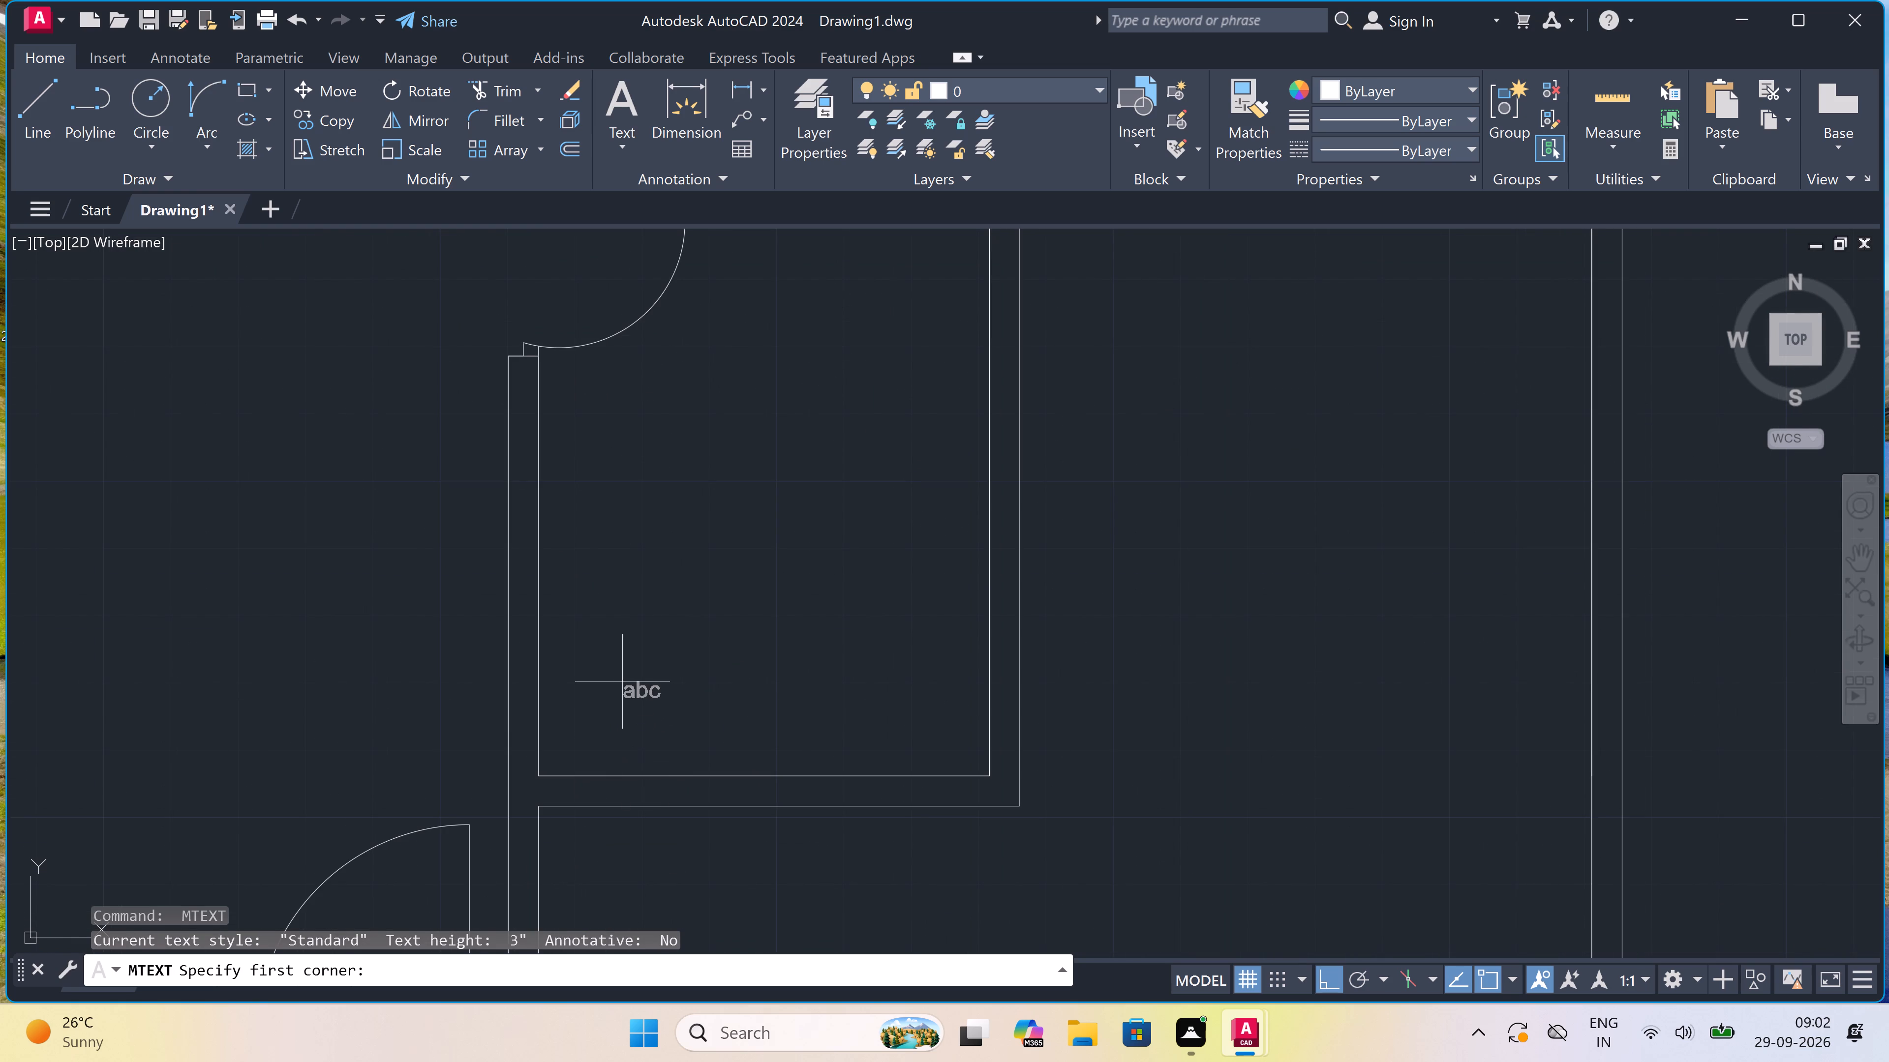
pyautogui.moveTo(624, 681); pyautogui.dragTo(630, 686)
pyautogui.moveTo(1385, 687); pyautogui.dragTo(1379, 678)
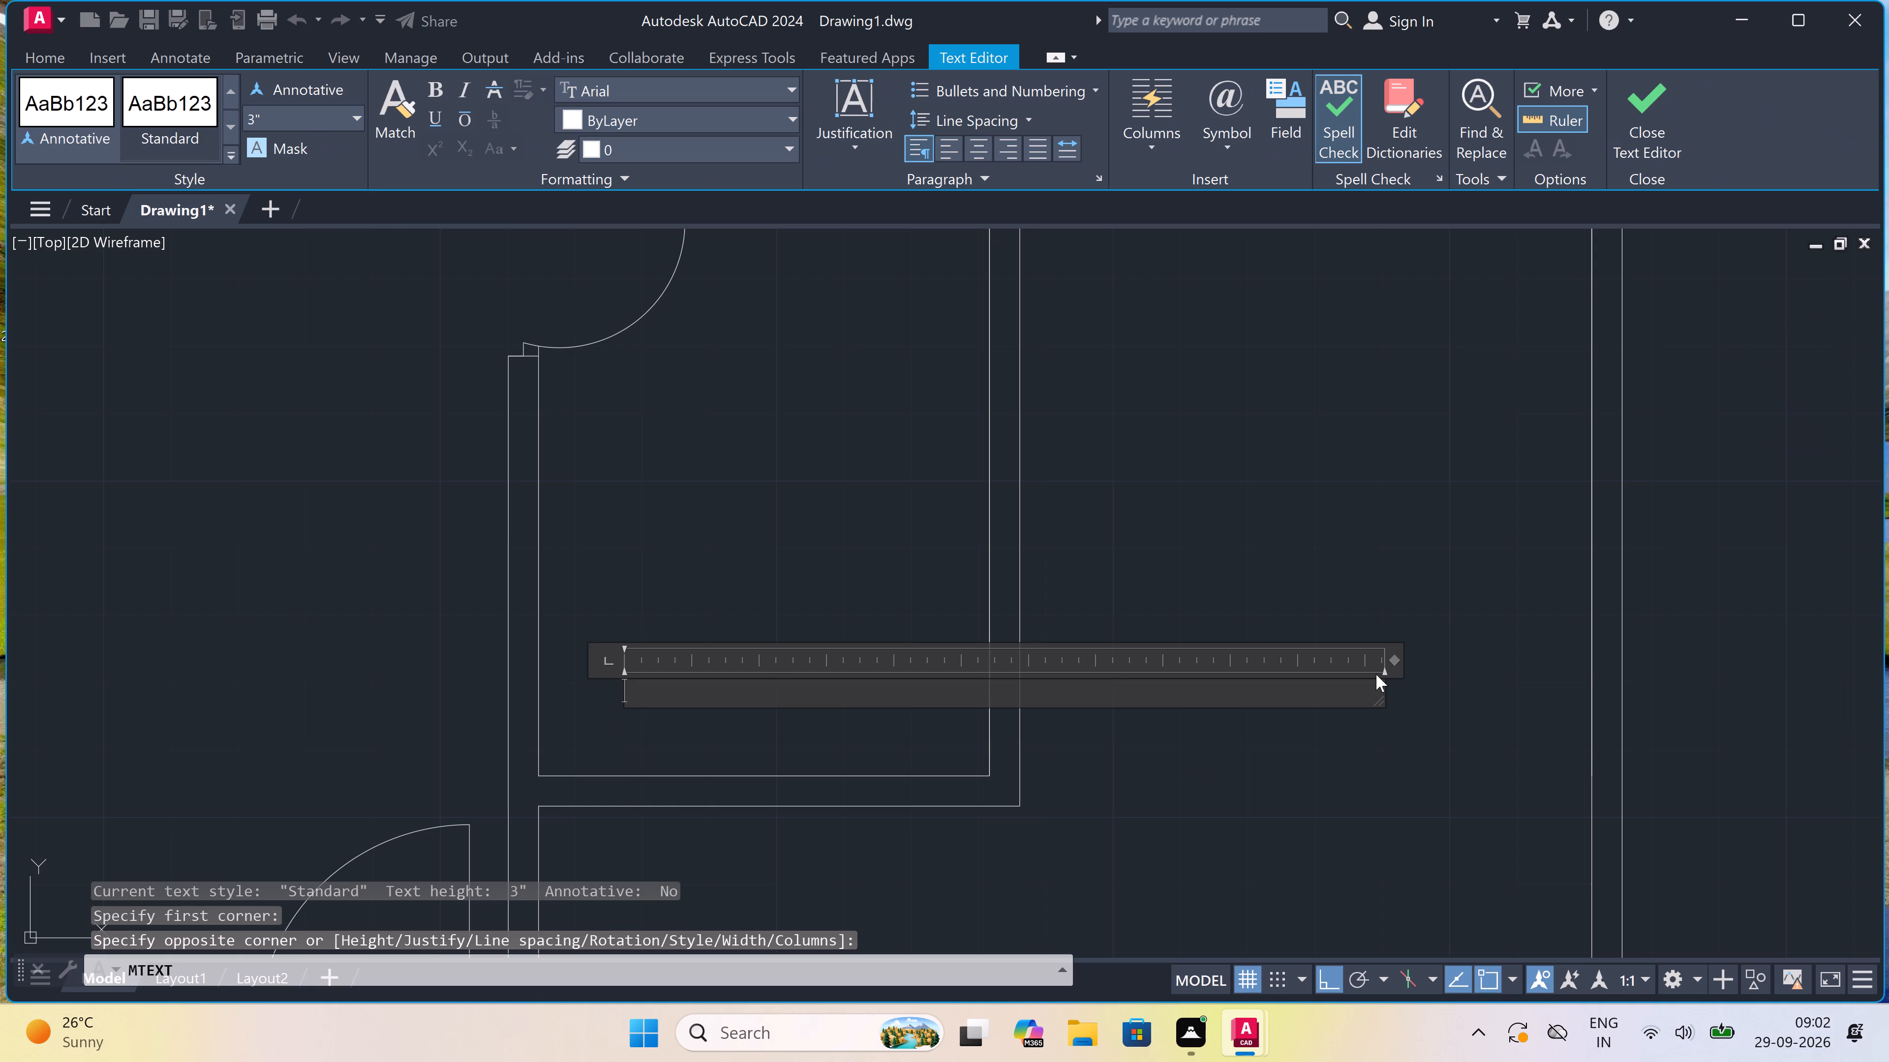
pyautogui.press('t')
pyautogui.write('OILET')
pyautogui.press('Return')
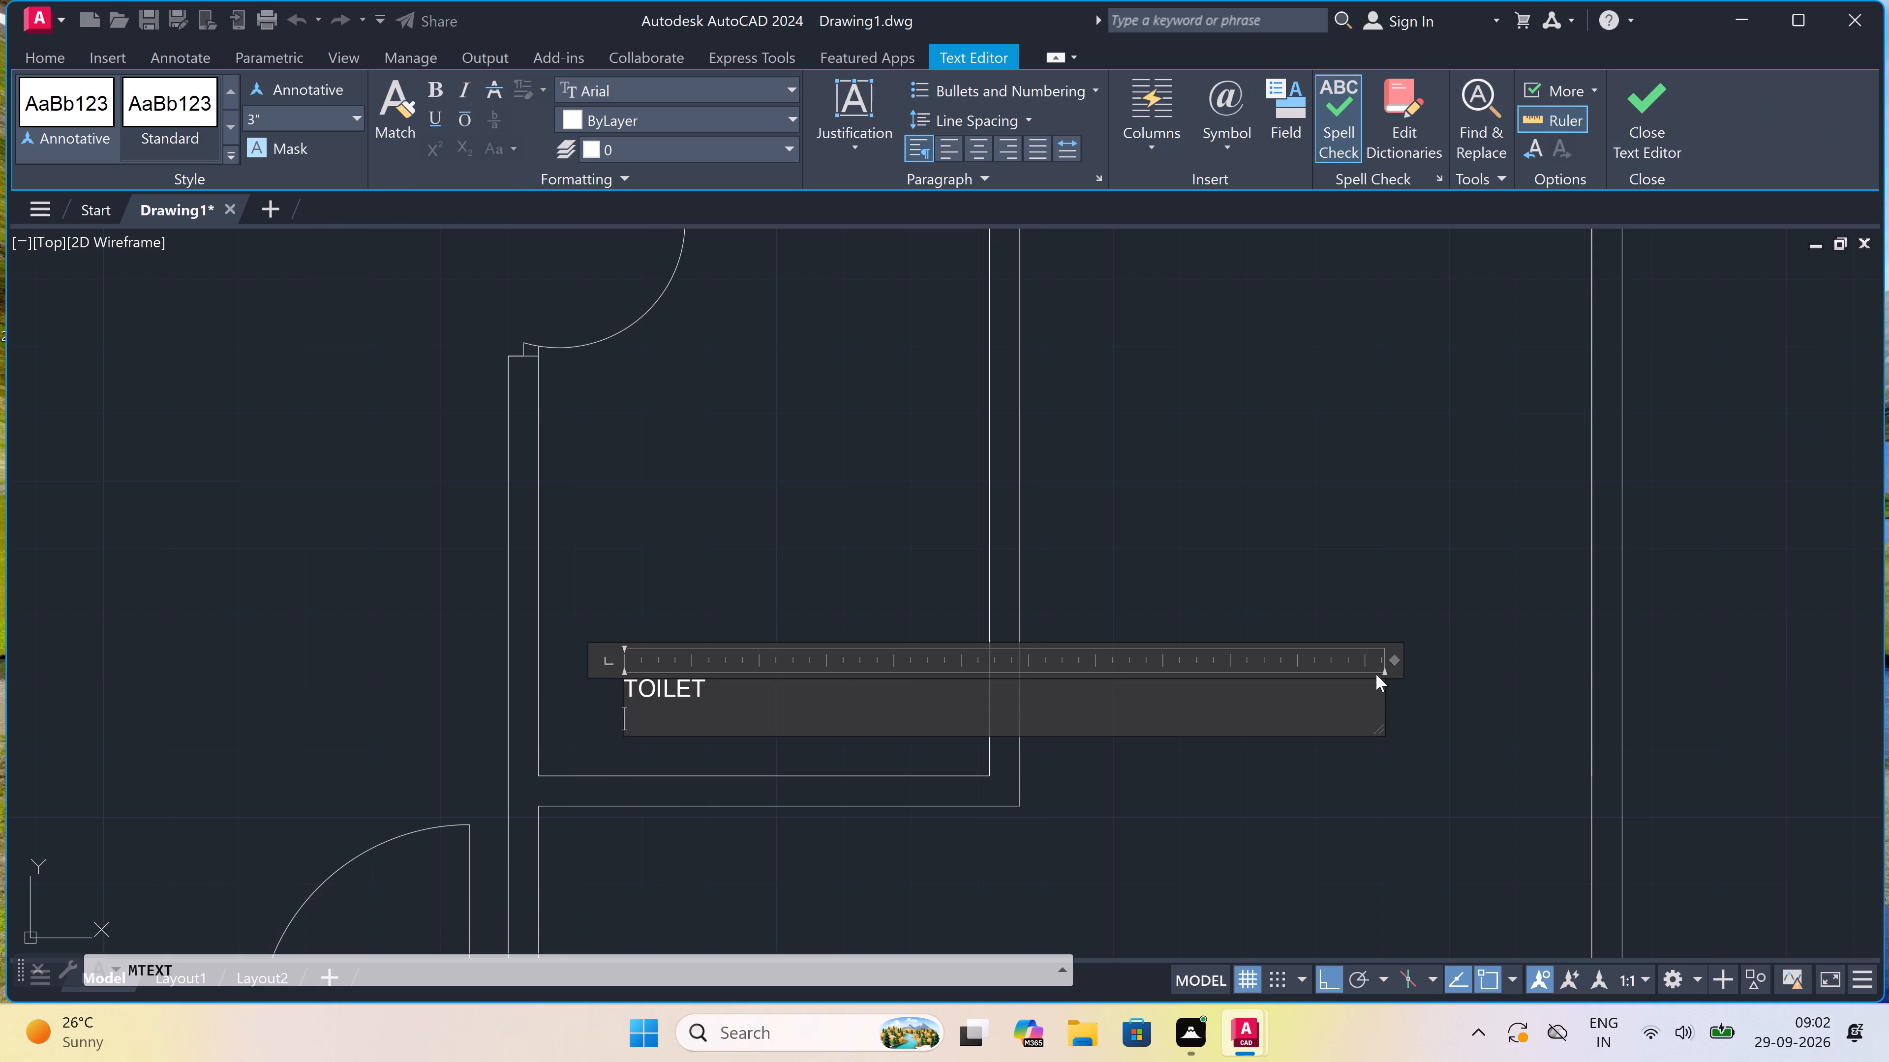
pyautogui.press('4')
pyautogui.press("'")
pyautogui.press('7')
pyautogui.hotkey('shift', '"')
pyautogui.press('x')
pyautogui.write("7'8")
pyautogui.hotkey('shift', '"')
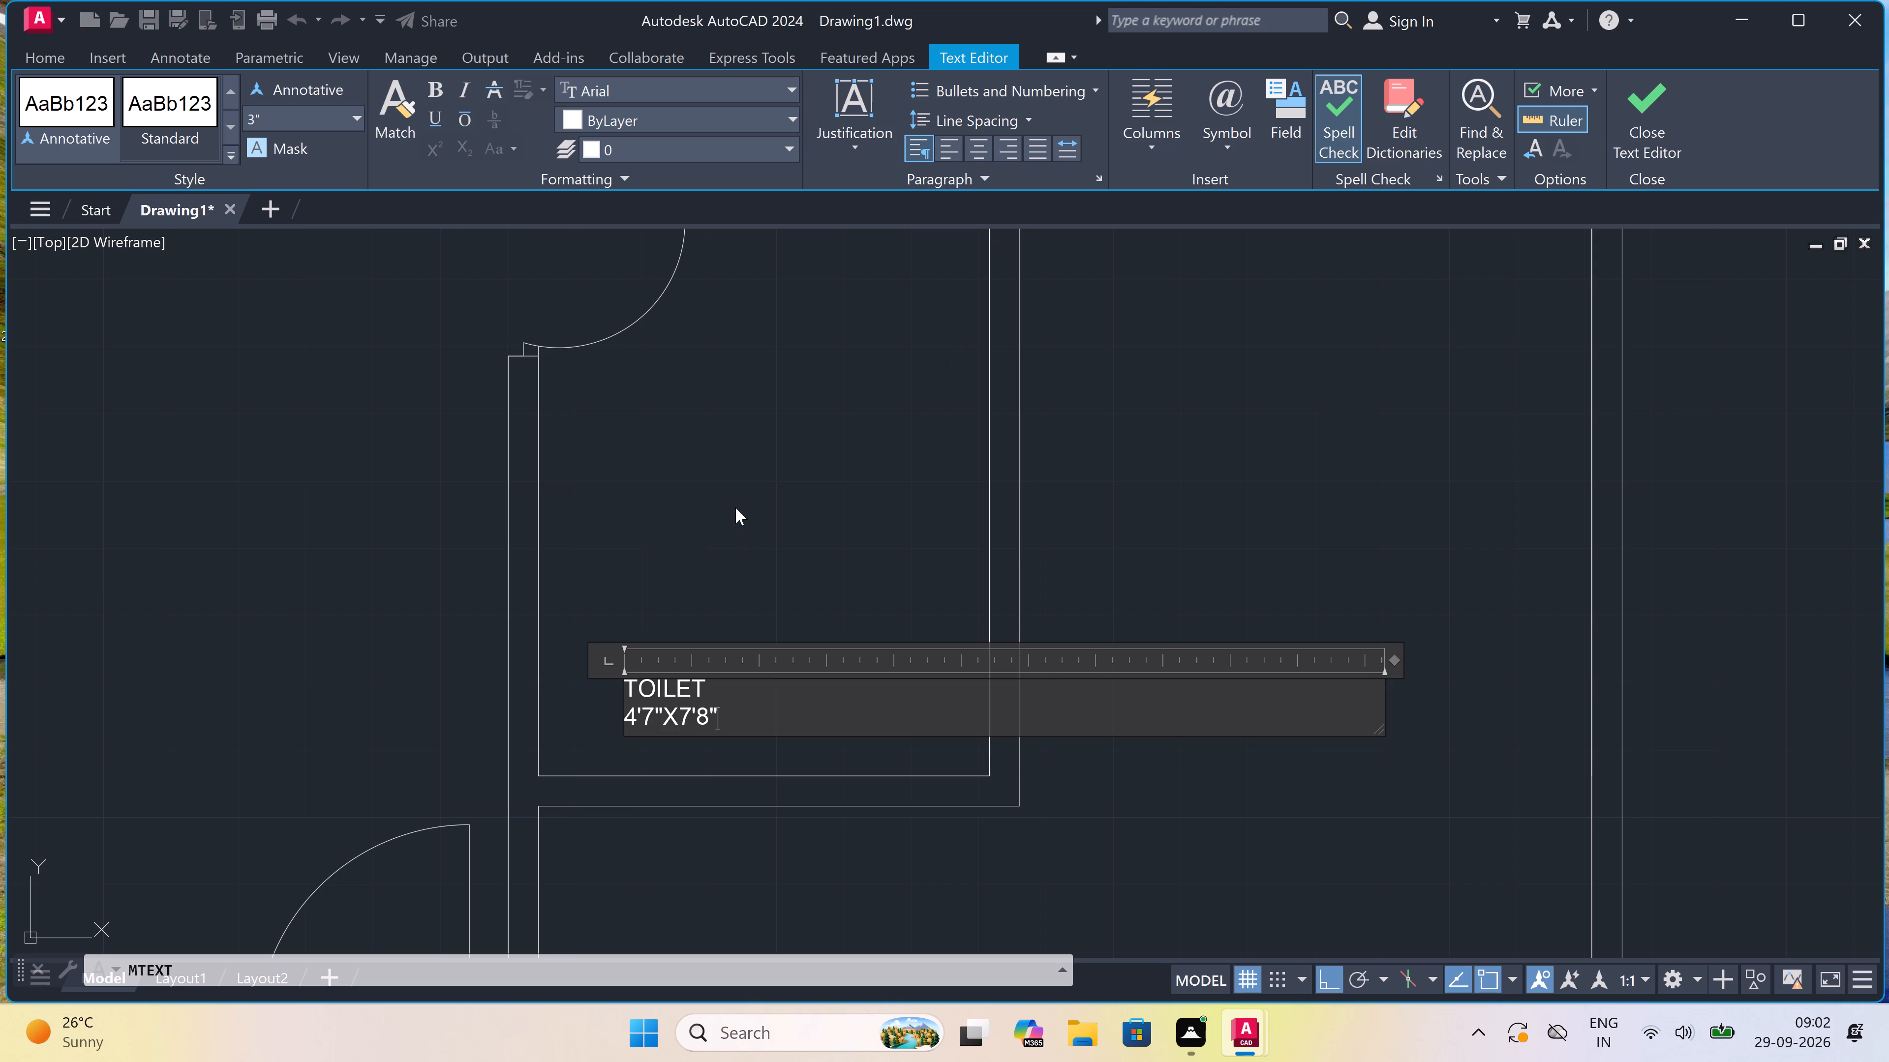
pyautogui.click(734, 507)
# Add the multiline text FOYER with 7'1"X10'8" on a second line in the entrance space directly east of the labelled toilet.
pyautogui.scroll(-6, 734, 505)
pyautogui.scroll(2, 797, 453)
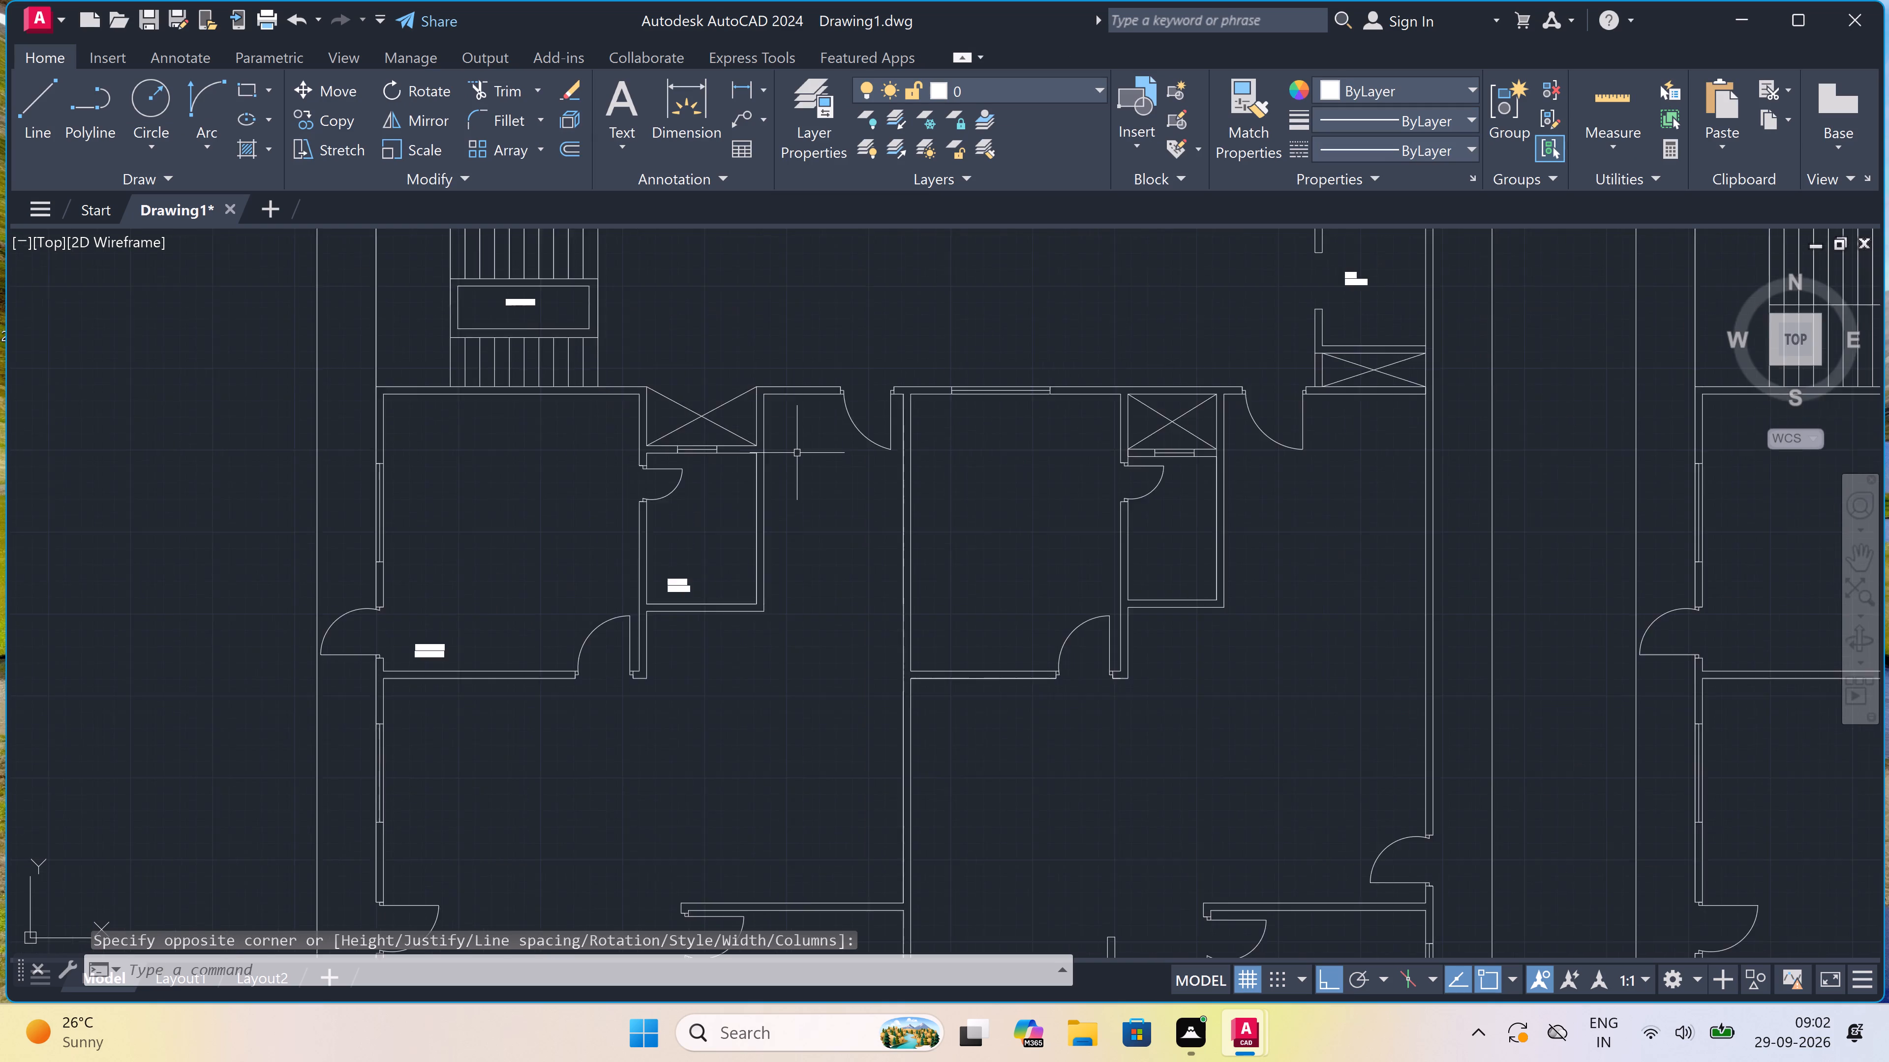
pyautogui.press('space')
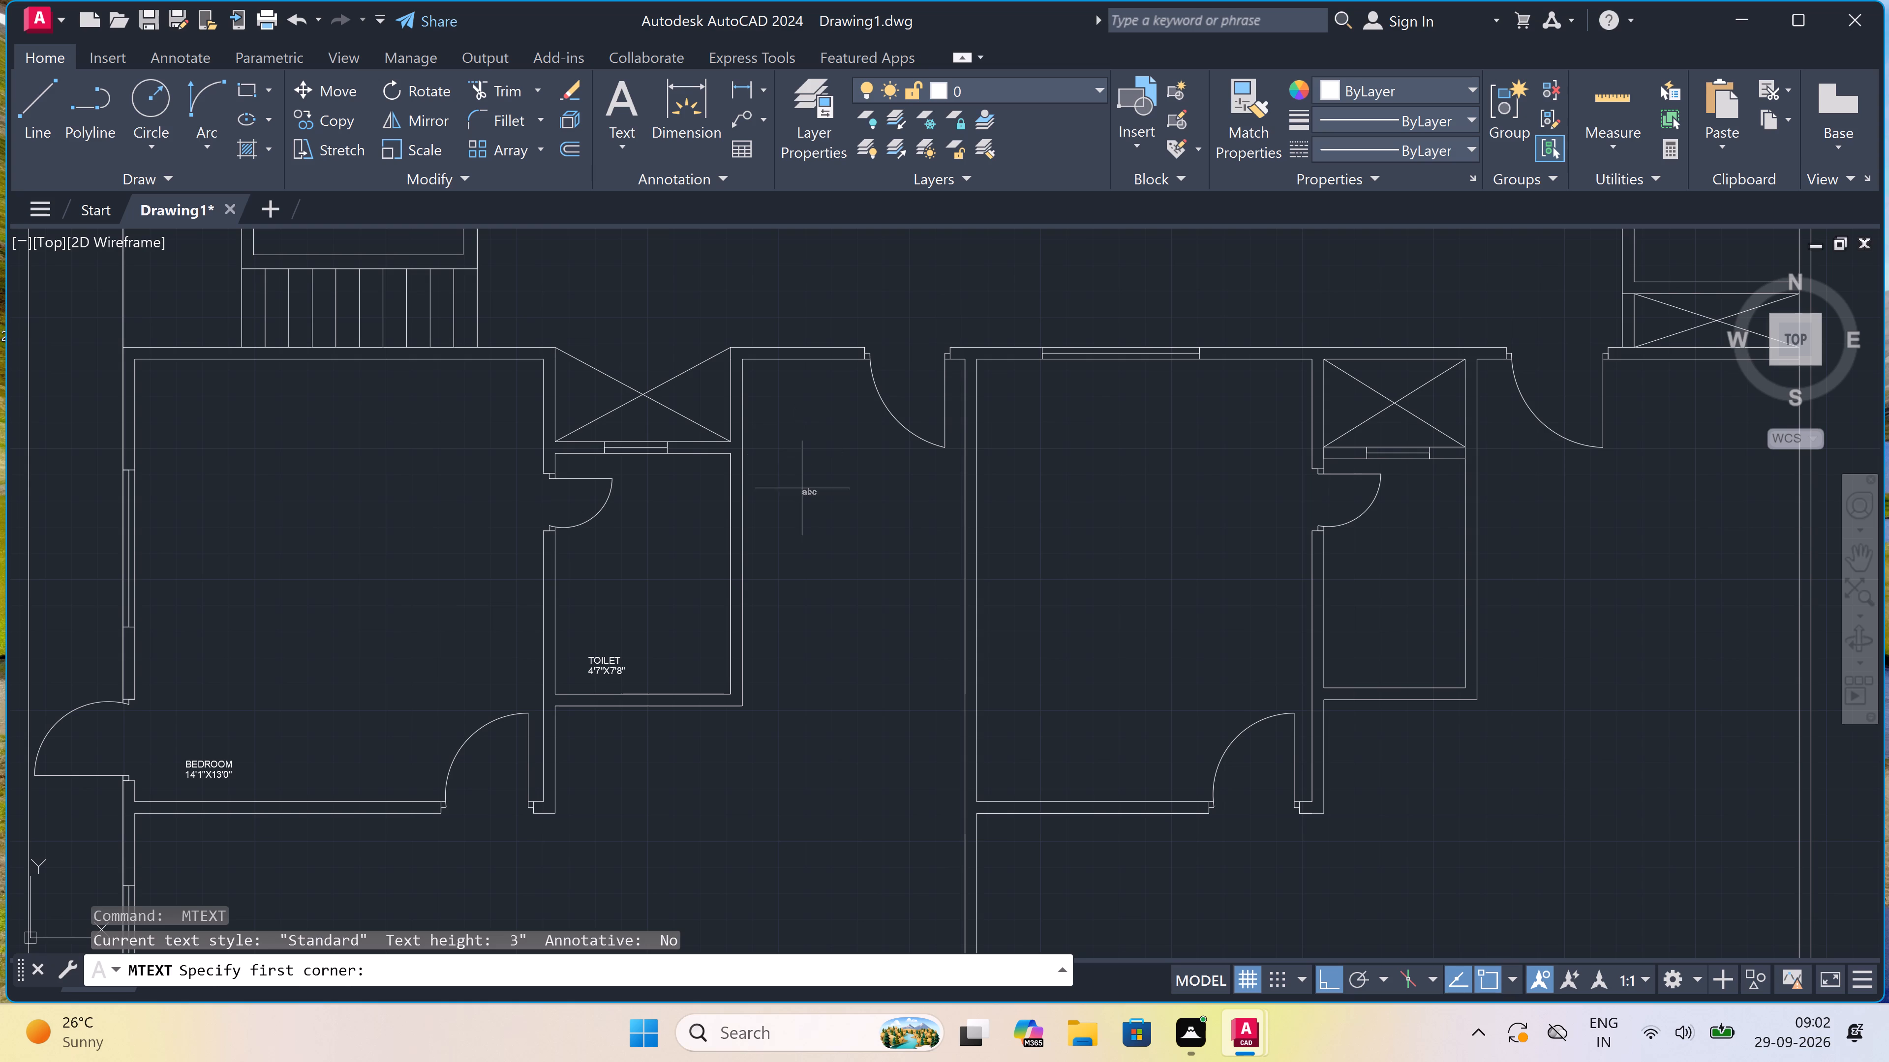
pyautogui.scroll(2, 895, 547)
pyautogui.scroll(-1, 760, 561)
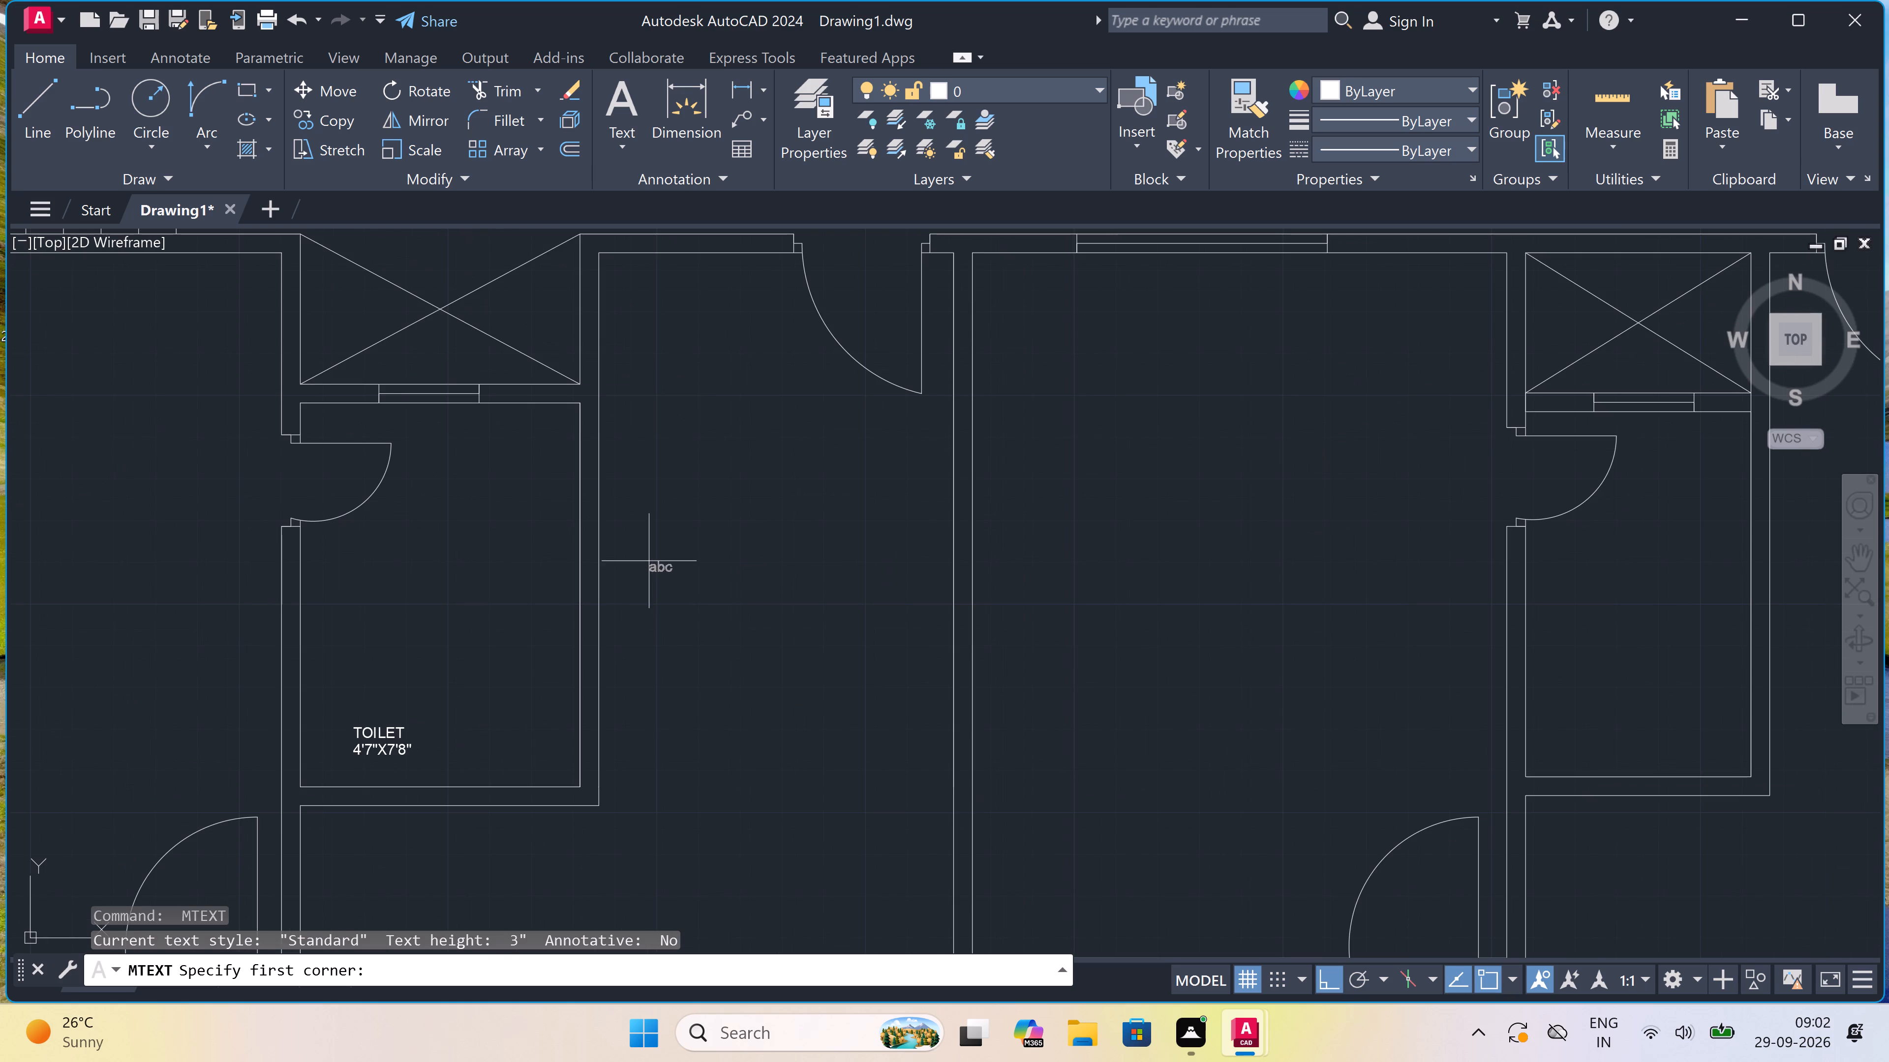
pyautogui.moveTo(669, 542); pyautogui.dragTo(688, 554)
pyautogui.click(1266, 572)
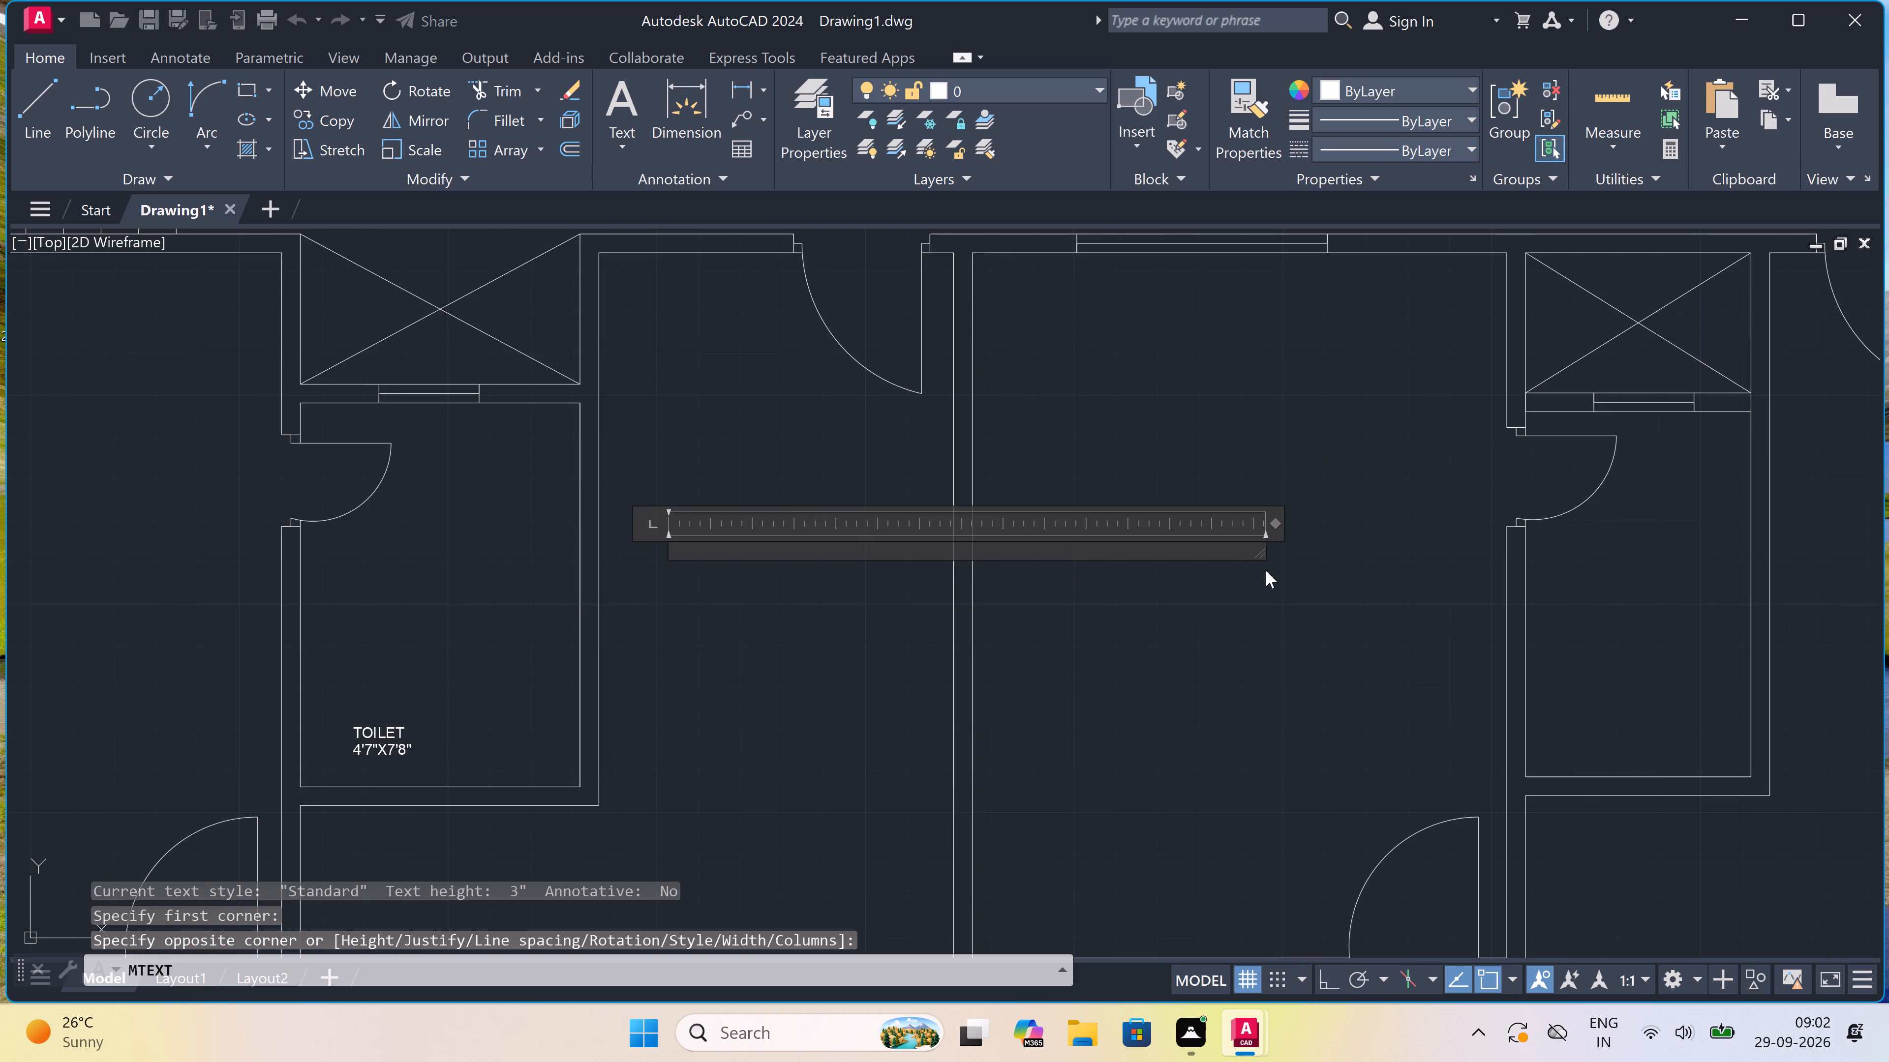
pyautogui.press('f')
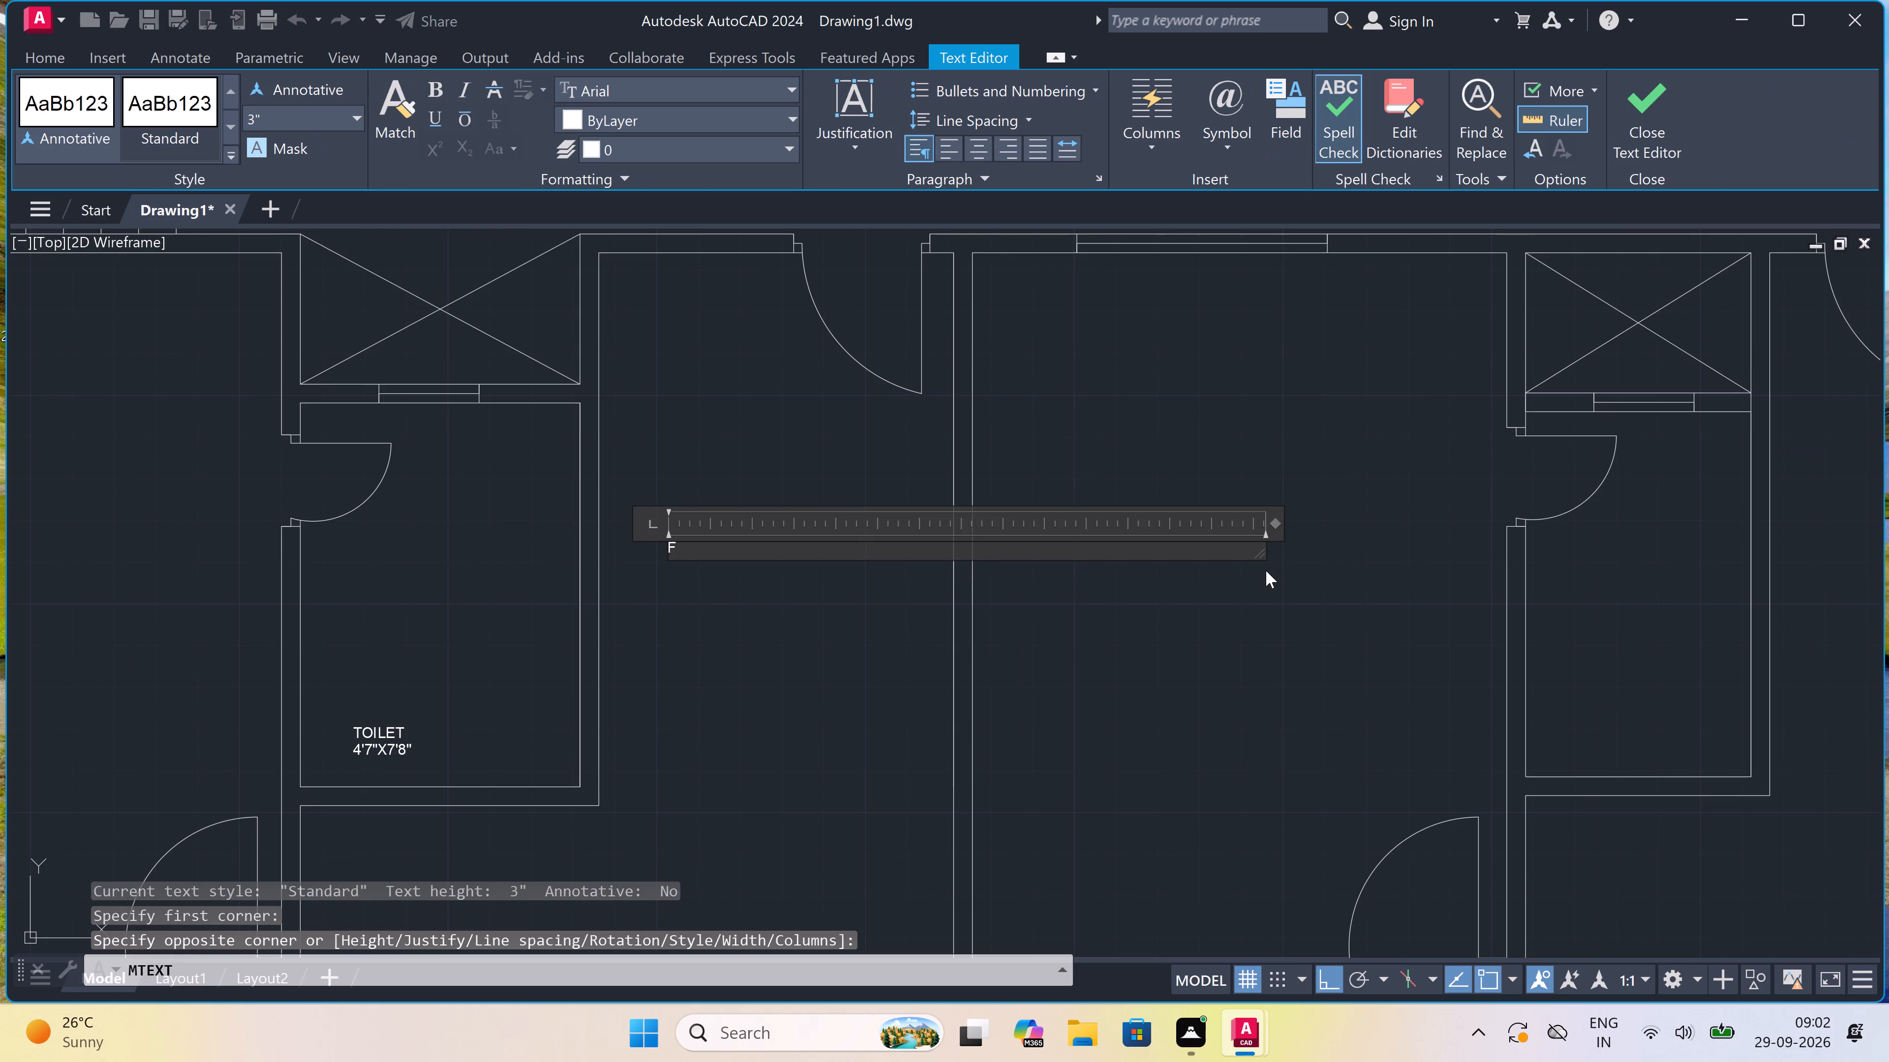
pyautogui.write('OYER')
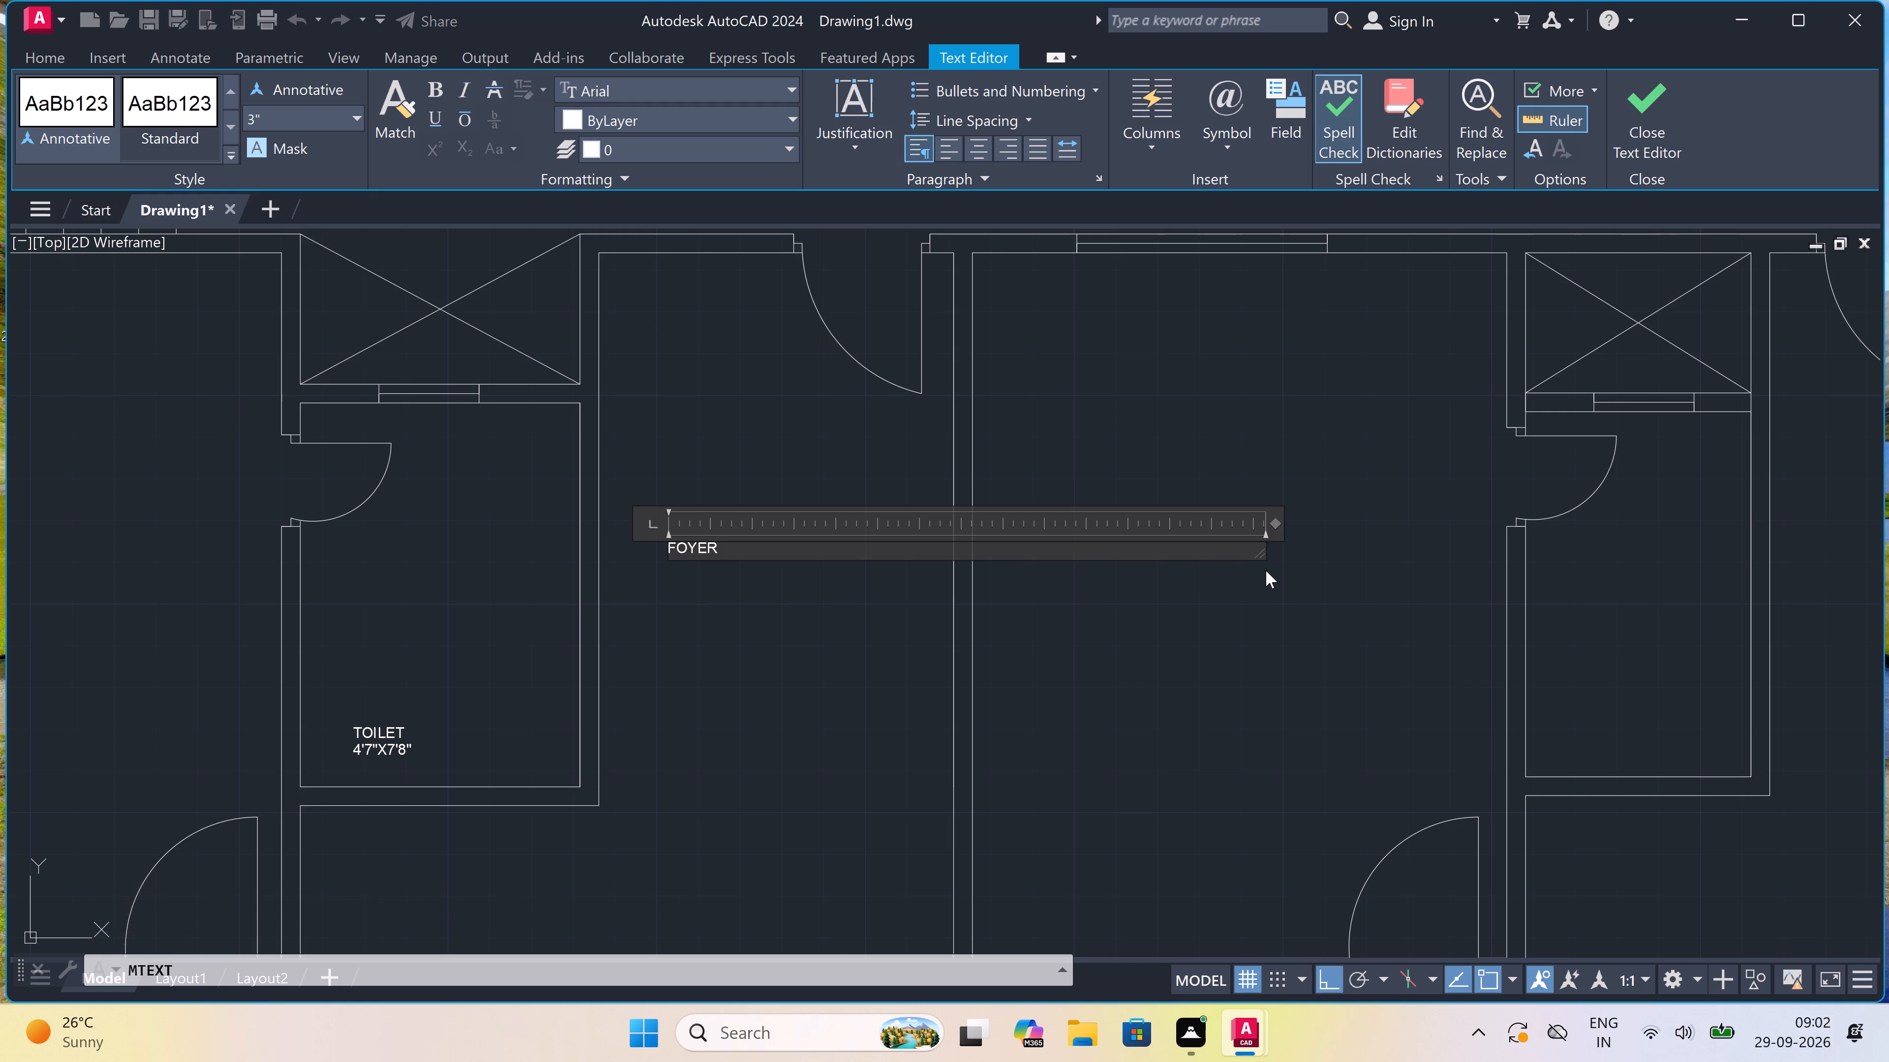
pyautogui.press('Return')
pyautogui.write("7'")
pyautogui.press('1')
pyautogui.write('"X')
pyautogui.press('1')
pyautogui.write("0'9")
pyautogui.press('BackSpace')
pyautogui.press('8')
pyautogui.hotkey('shift', '"')
pyautogui.moveTo(794, 629); pyautogui.dragTo(798, 632)
pyautogui.moveTo(798, 632); pyautogui.dragTo(801, 641)
pyautogui.moveTo(807, 646); pyautogui.dragTo(815, 648)
pyautogui.scroll(-4, 804, 589)
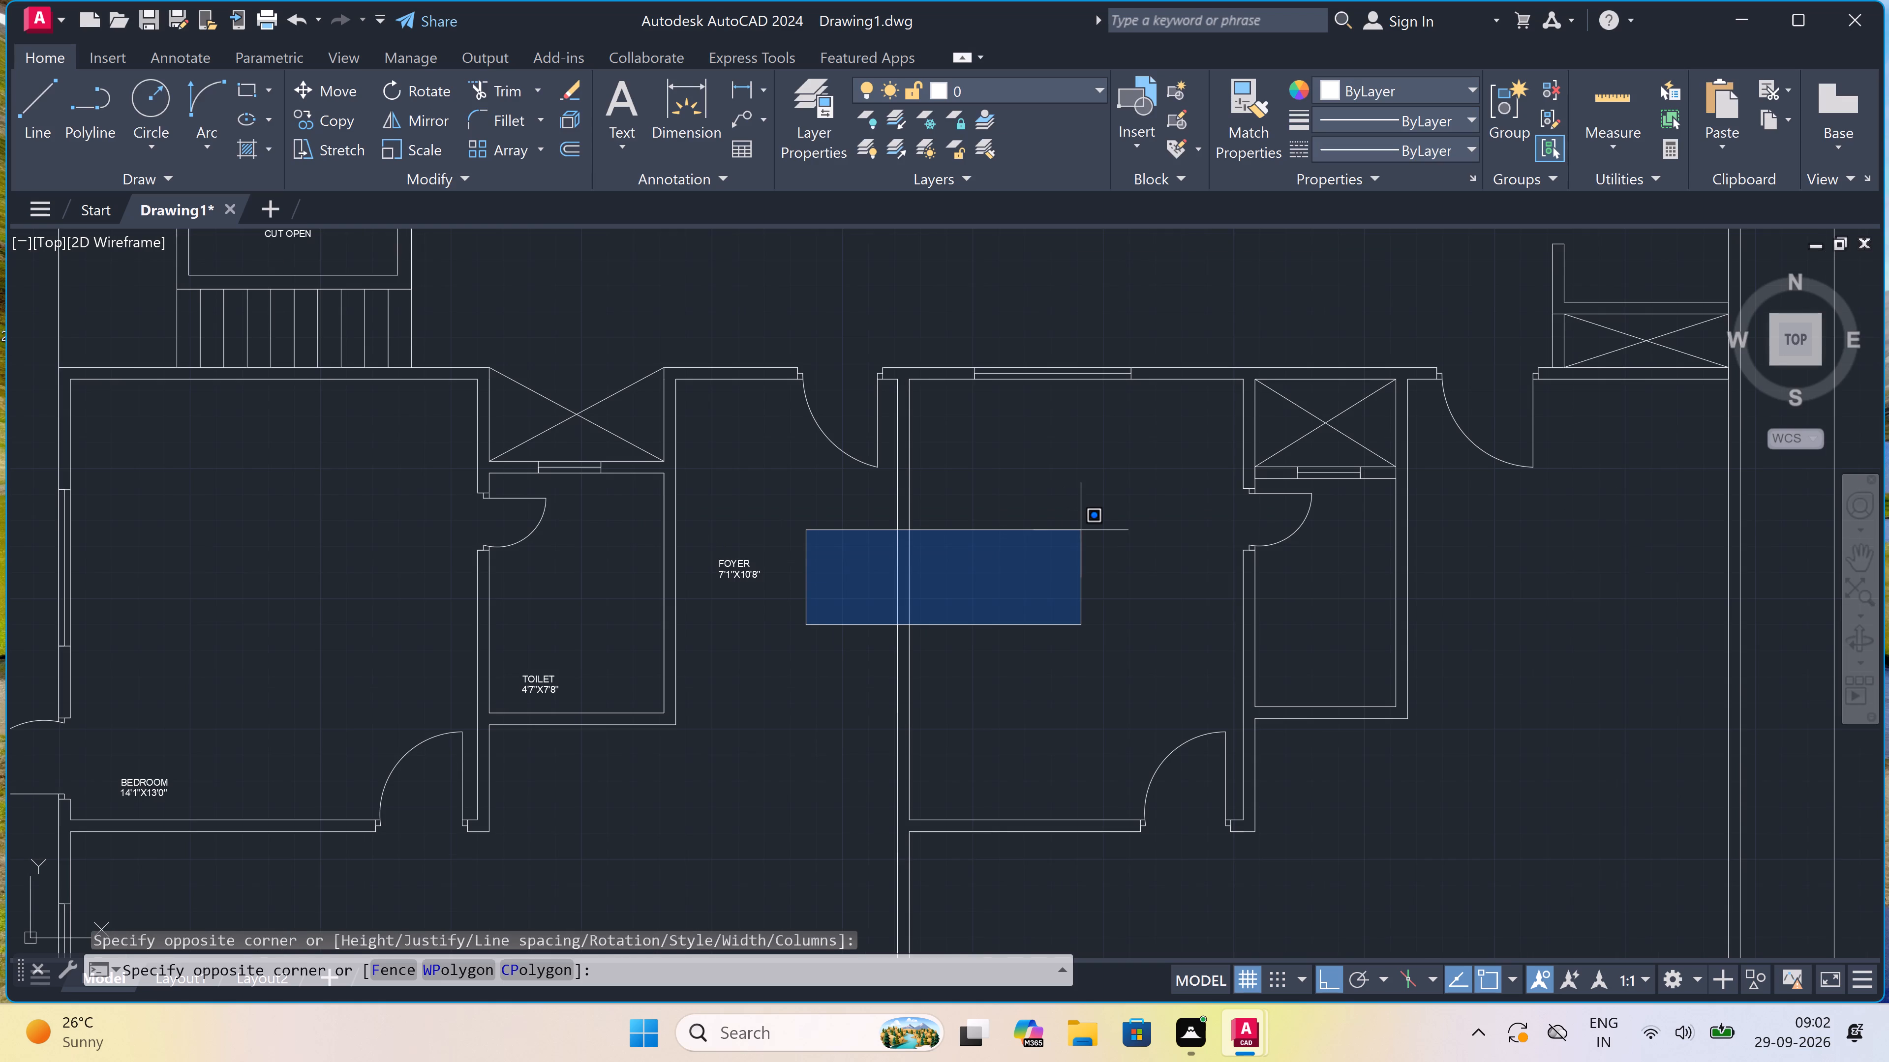
pyautogui.press('Escape')
# Add the multiline text BEDROOM with 10'8"X10'4" on a second line near the north wall of the room east of the foyer.
pyautogui.press('space')
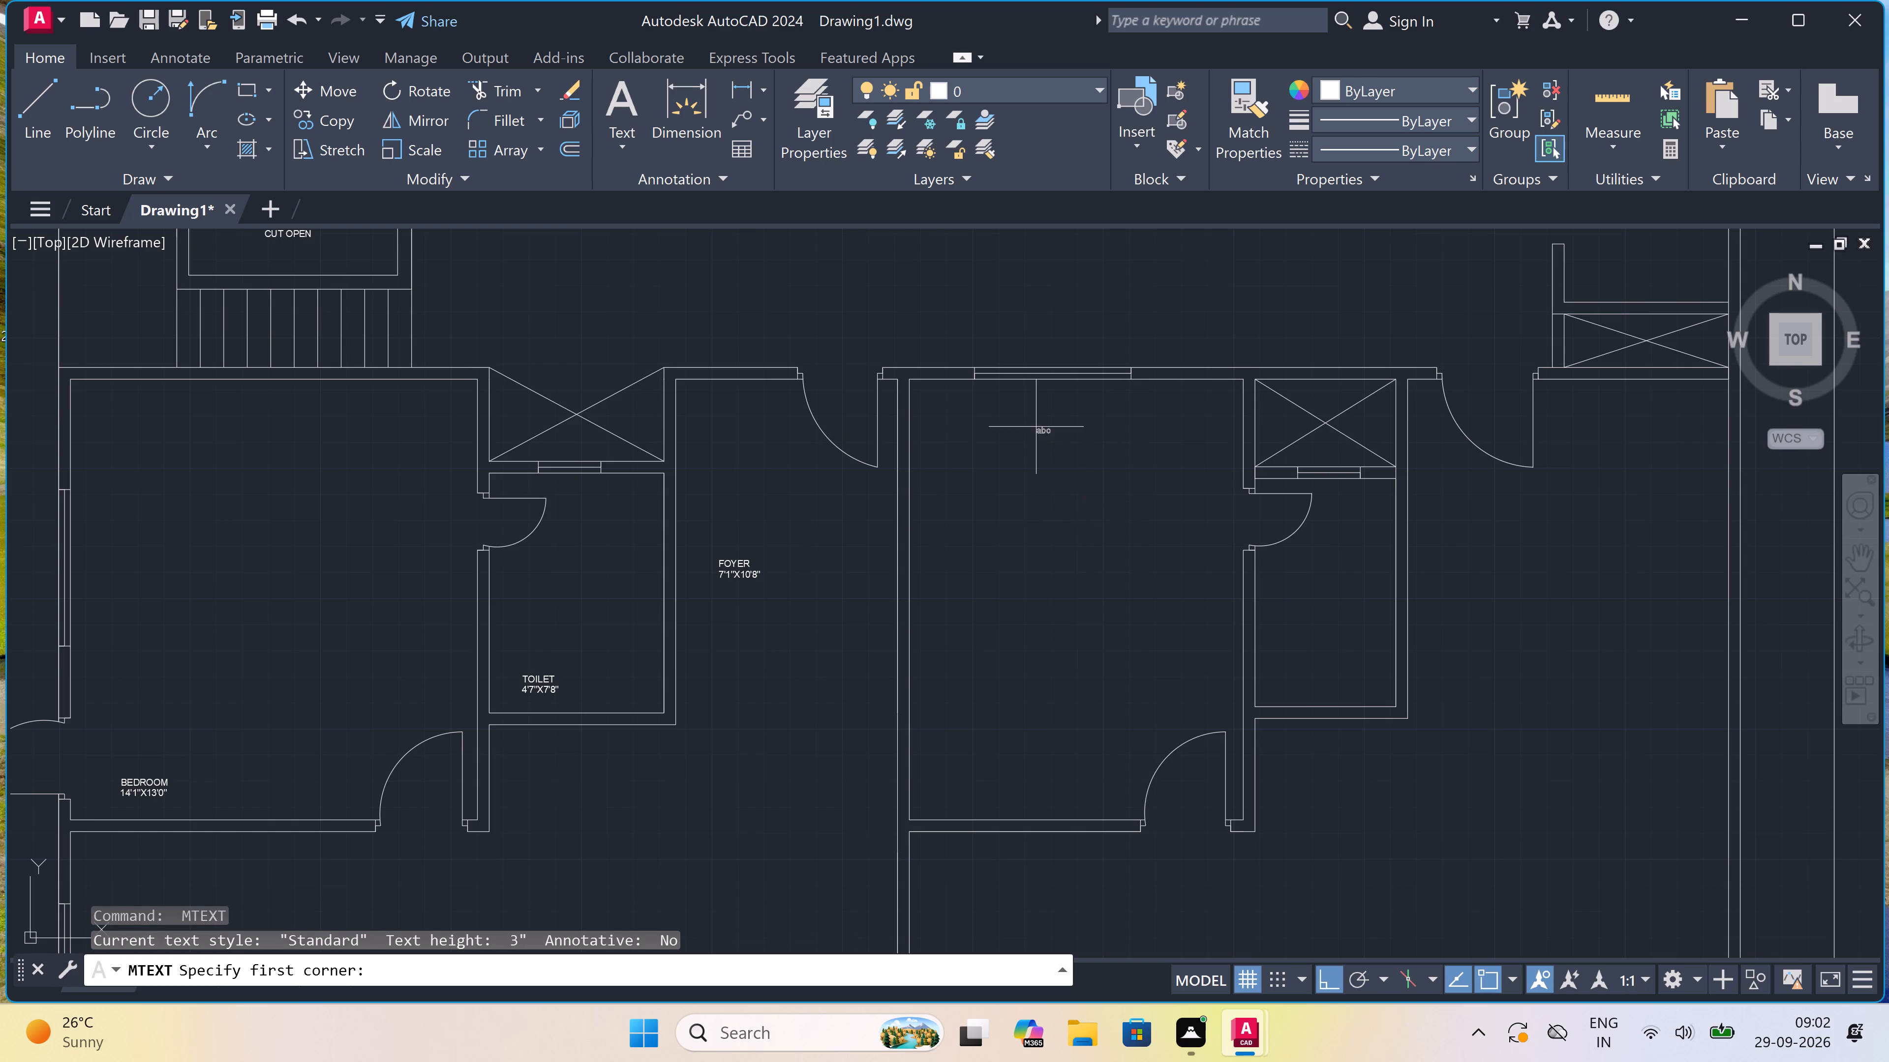
pyautogui.click(943, 425)
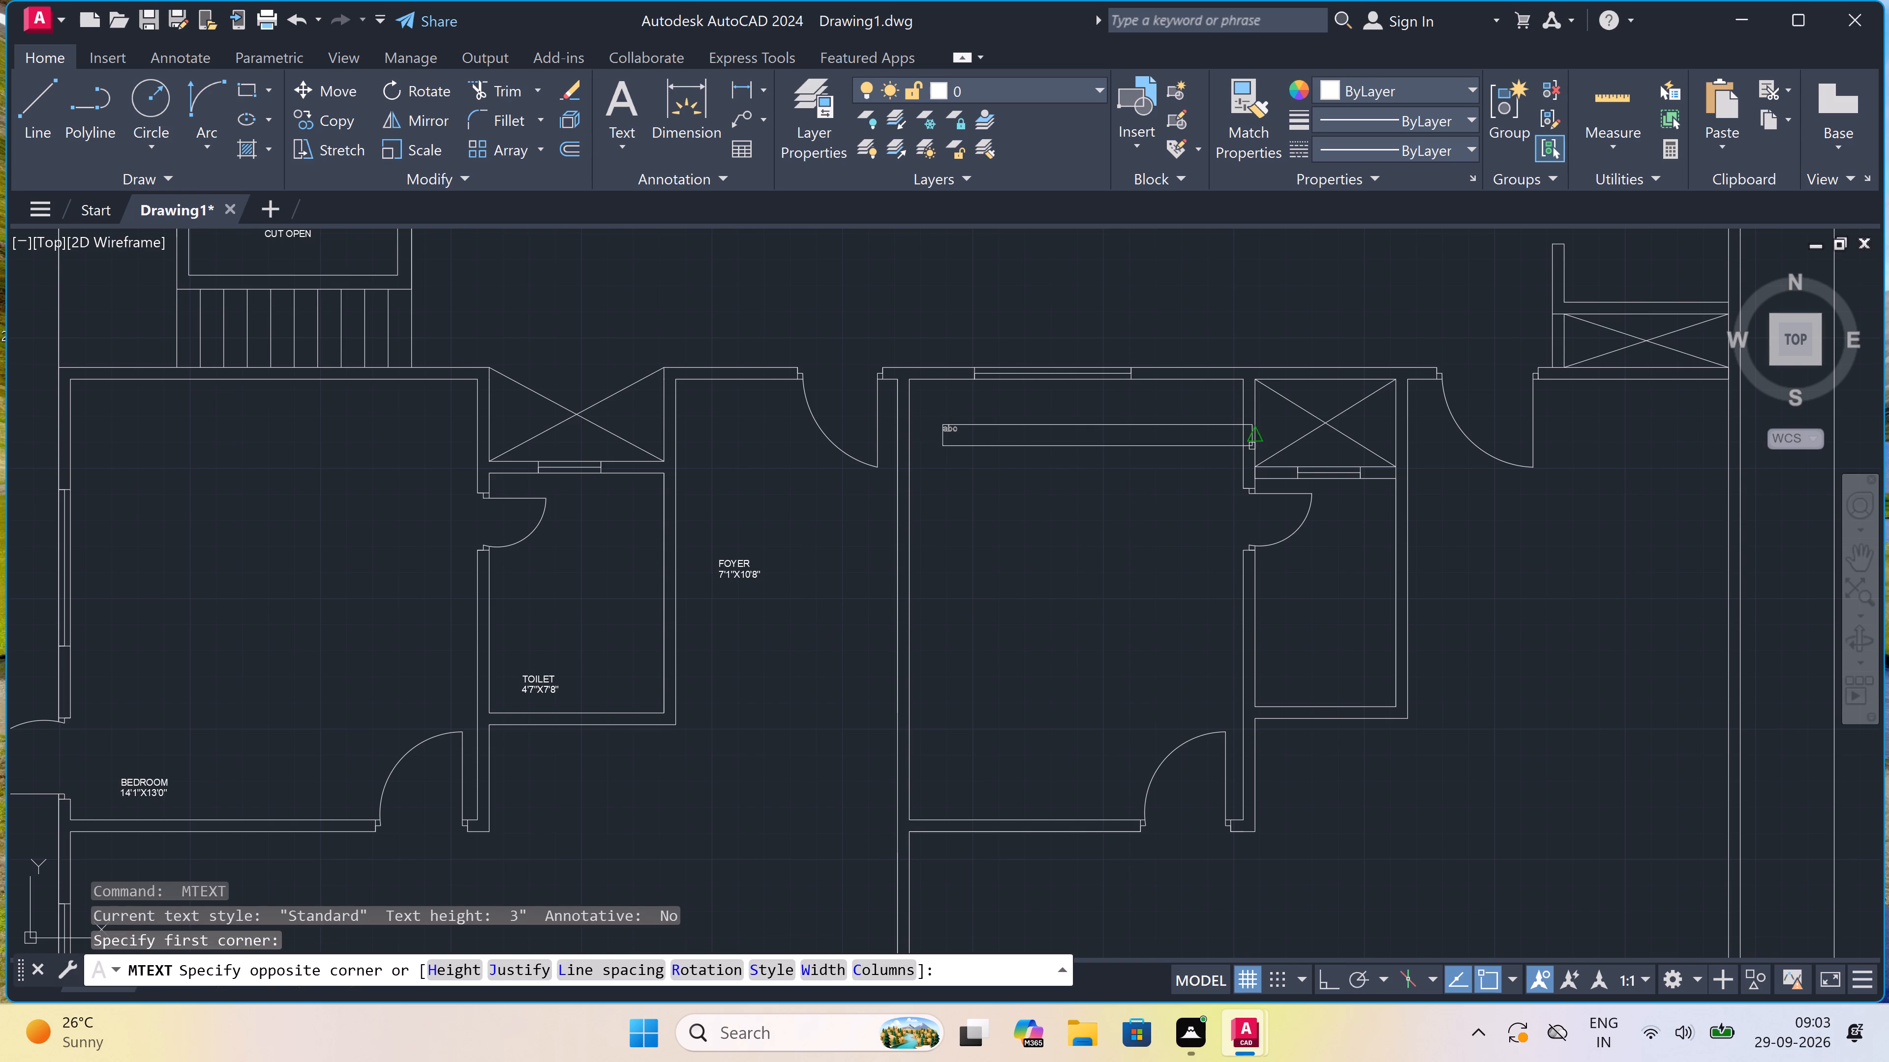
pyautogui.click(1258, 446)
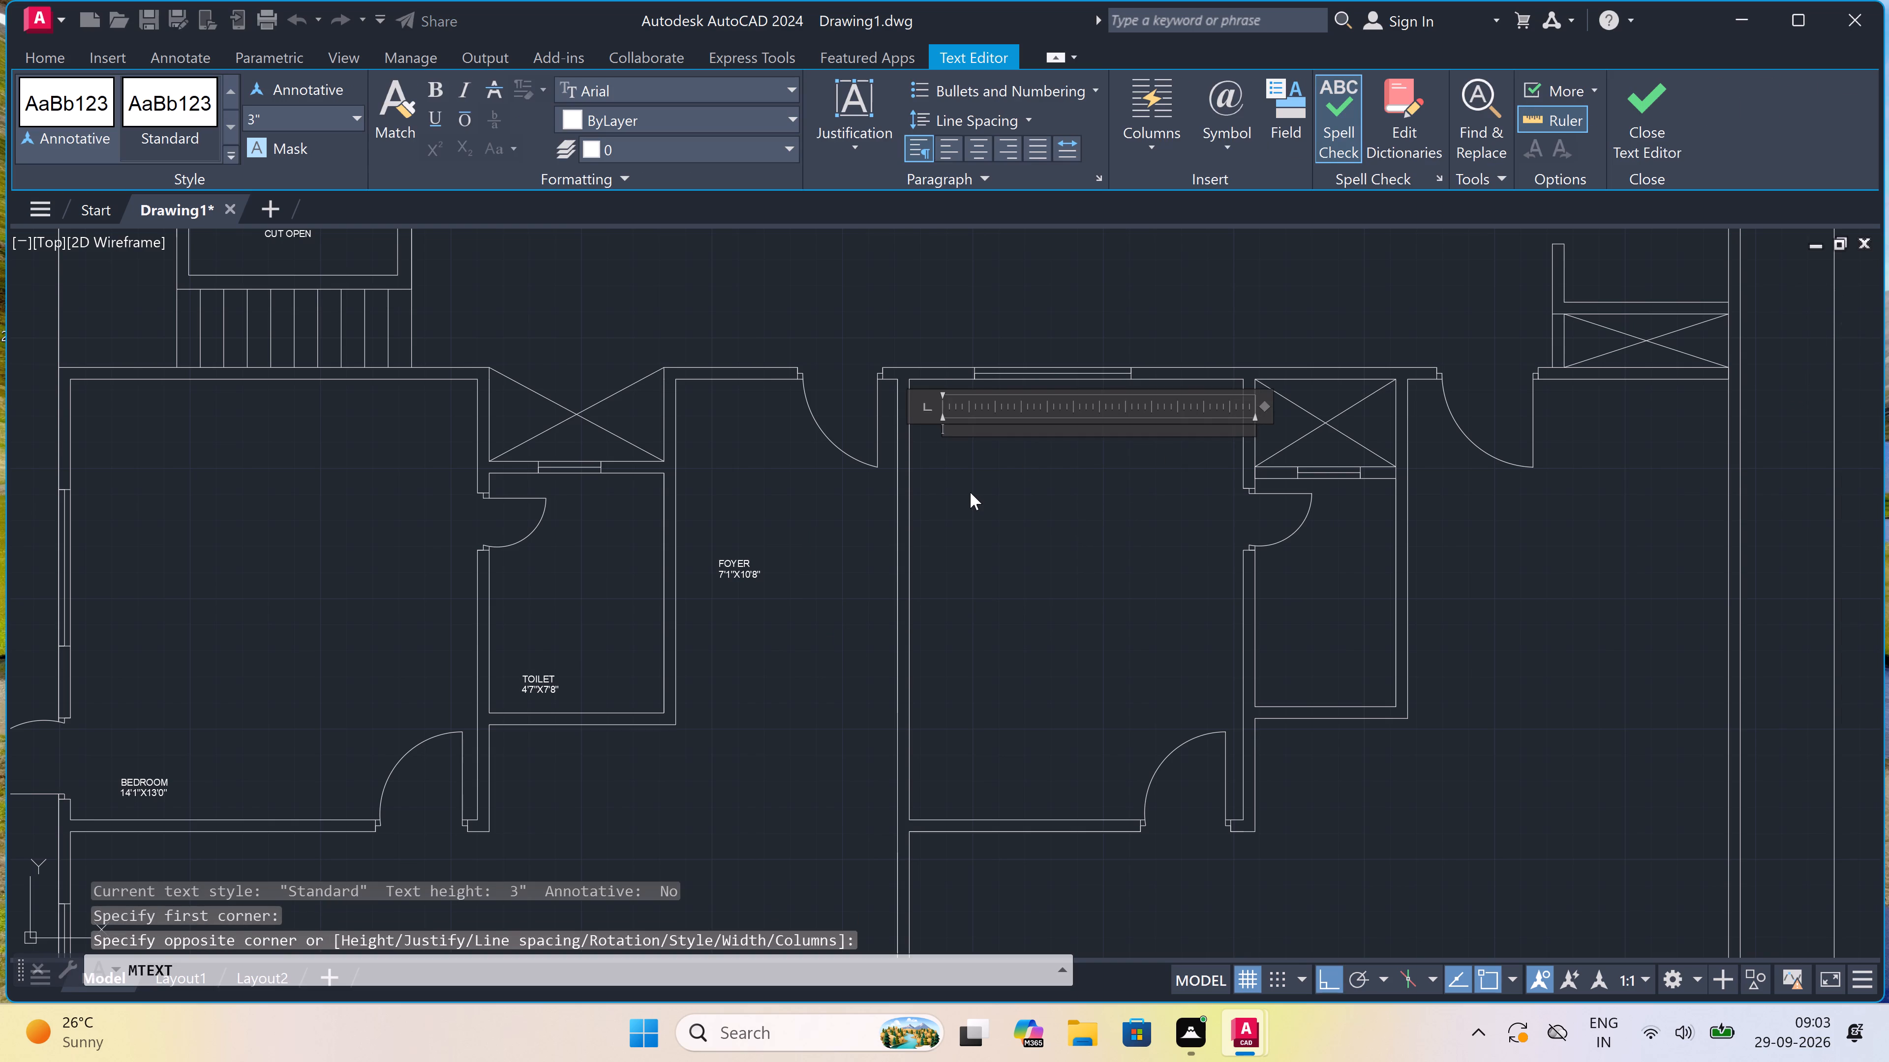
pyautogui.scroll(2, 970, 492)
pyautogui.write('BEDR')
pyautogui.press('o')
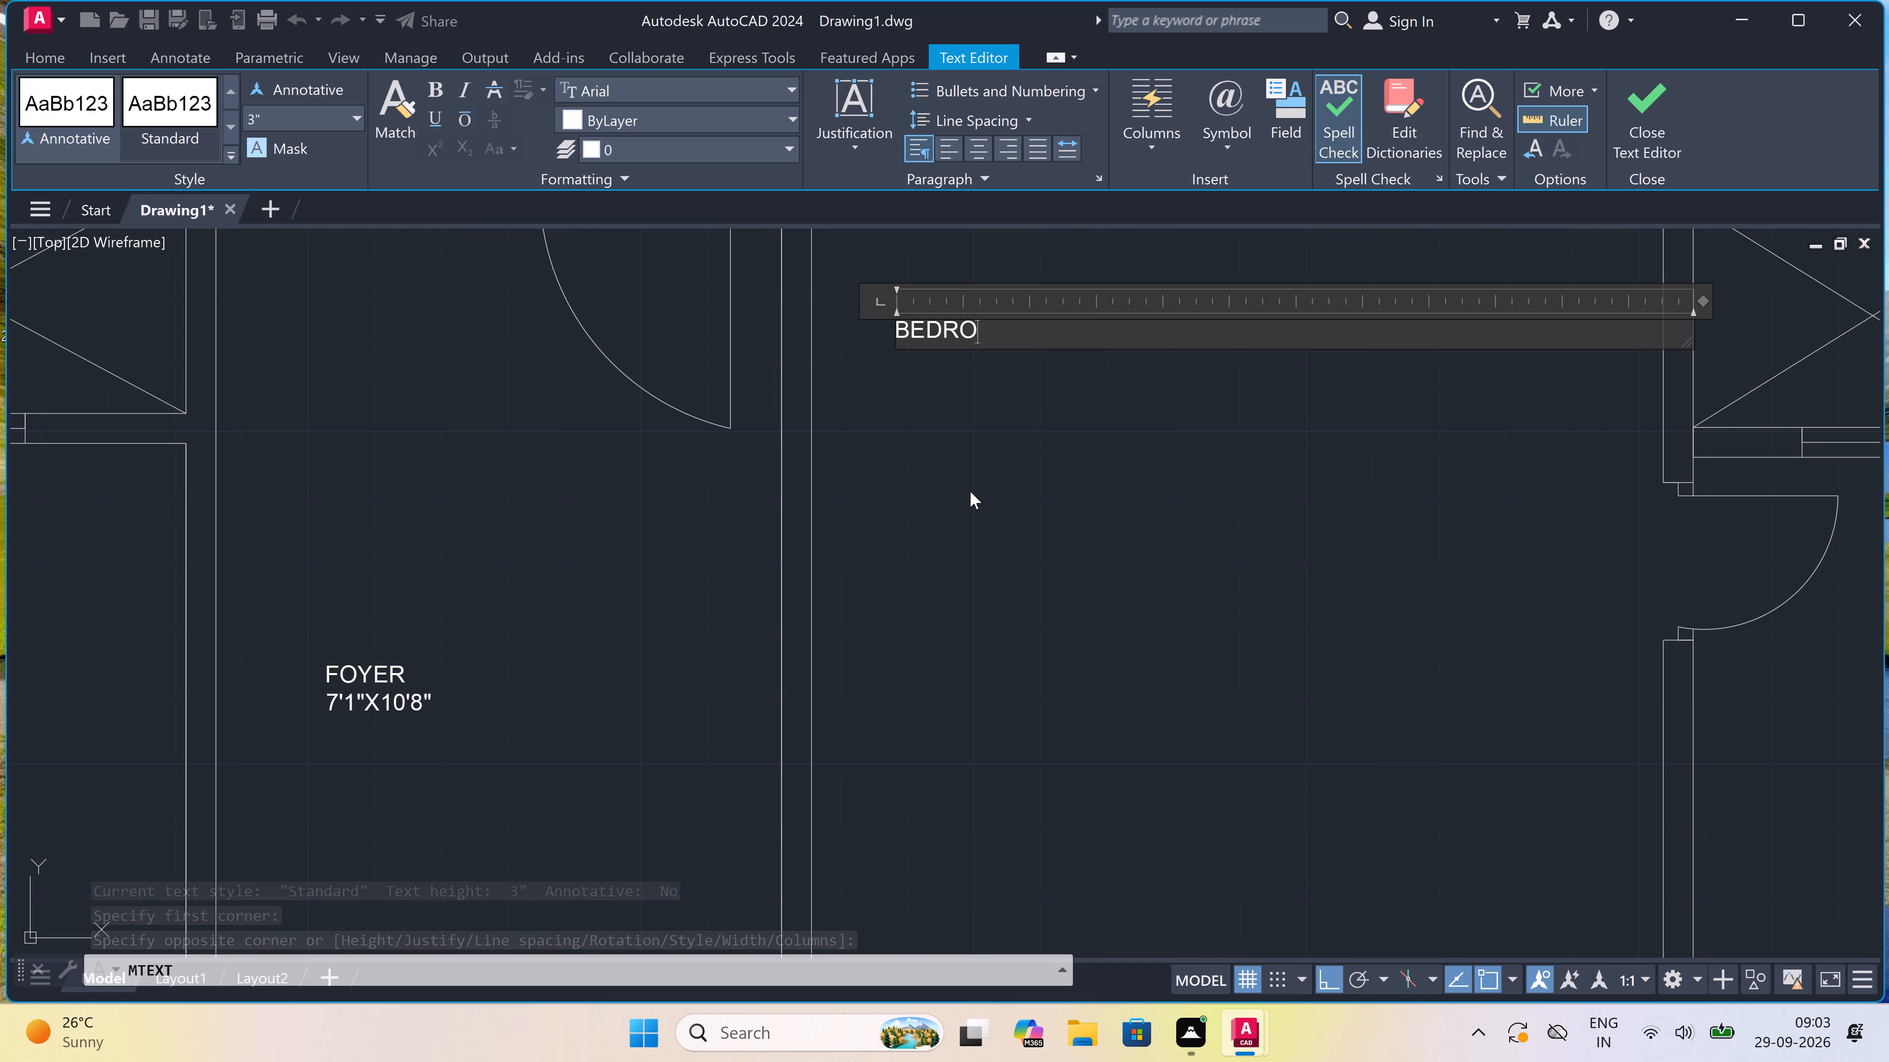
pyautogui.write('OM')
pyautogui.press('Return')
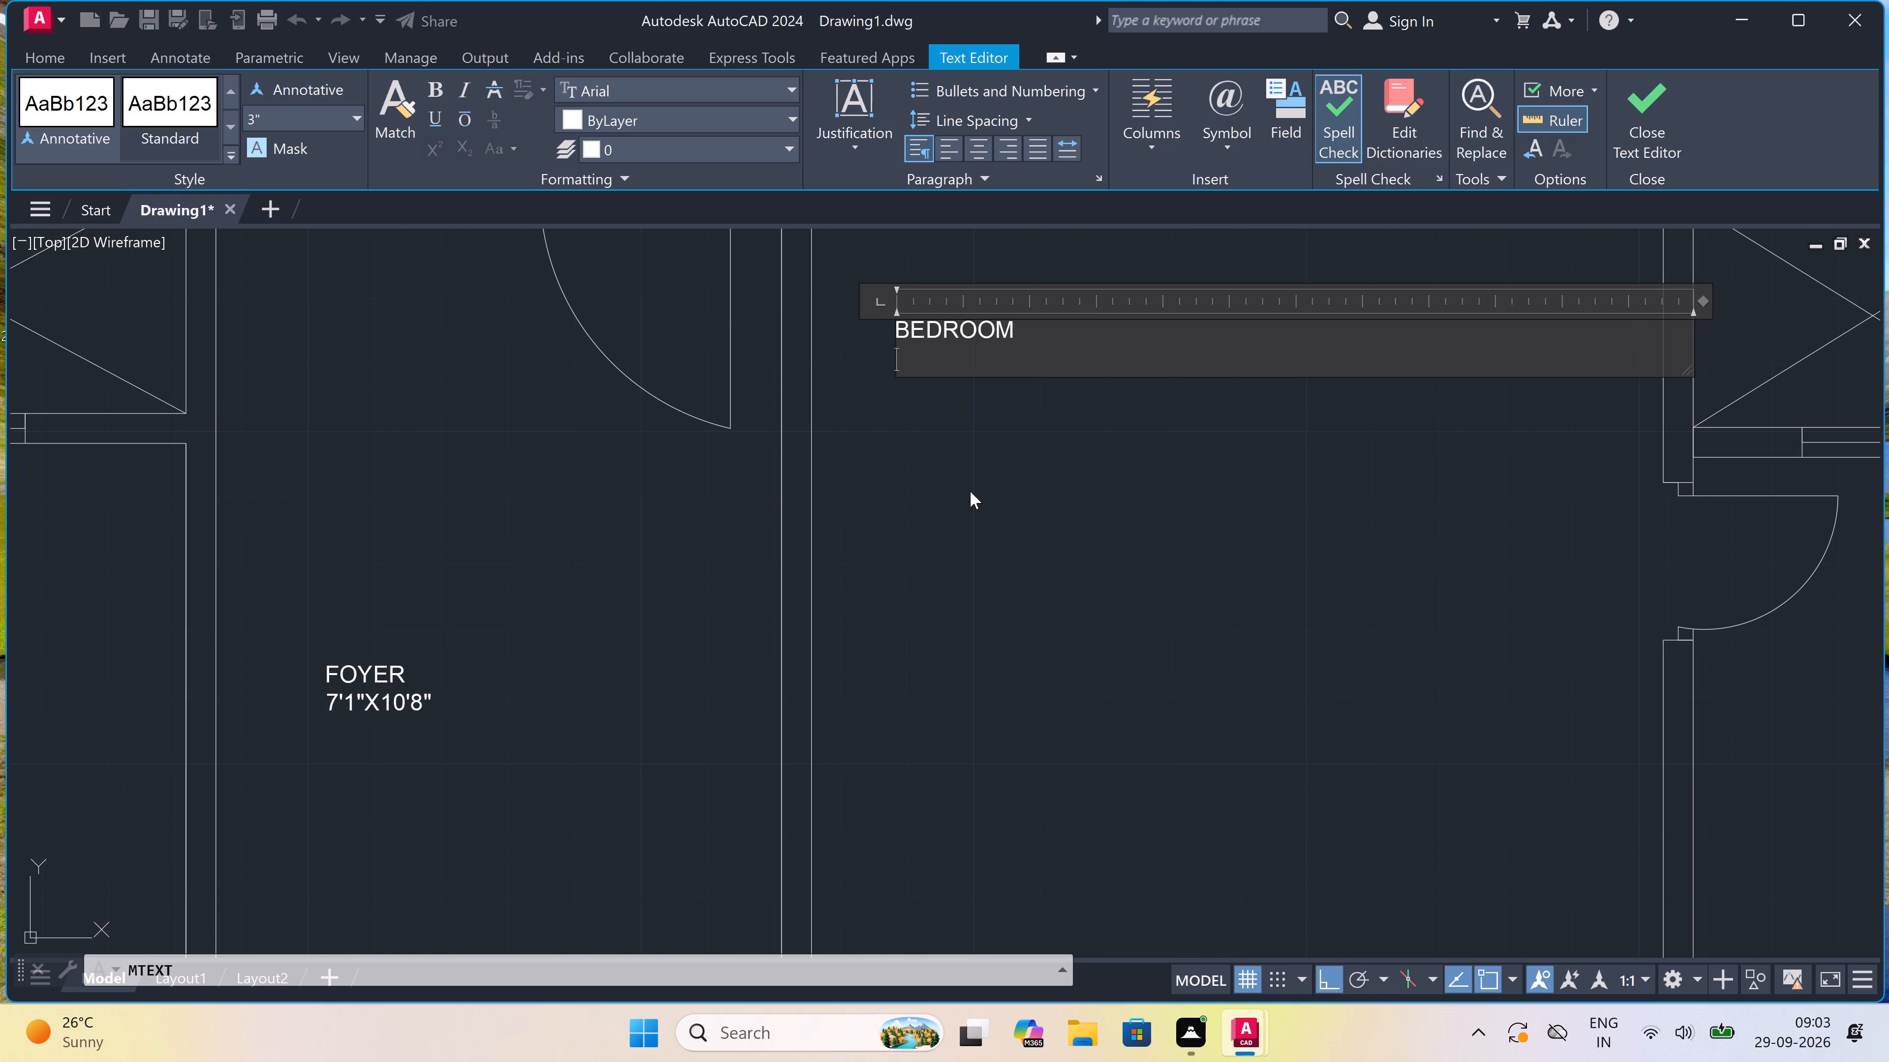
pyautogui.scroll(-4, 992, 575)
pyautogui.scroll(3, 1010, 549)
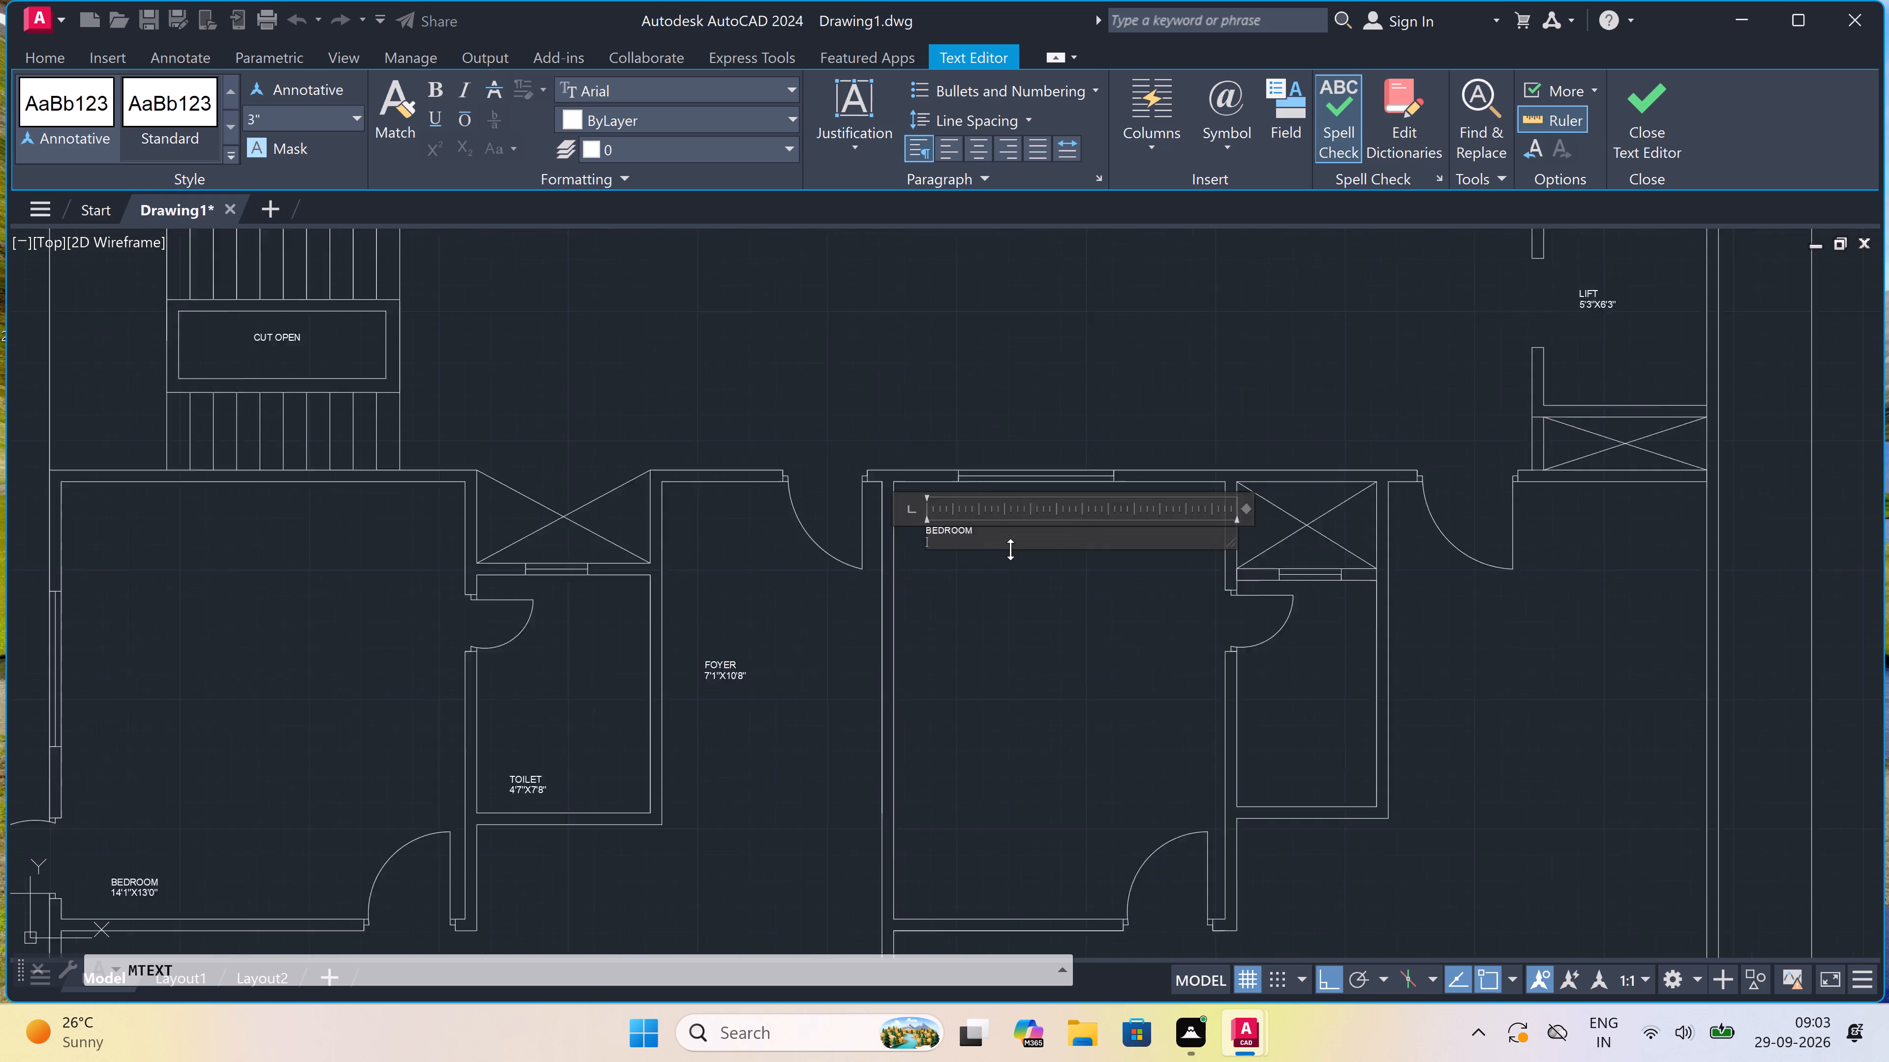
pyautogui.scroll(2, 912, 579)
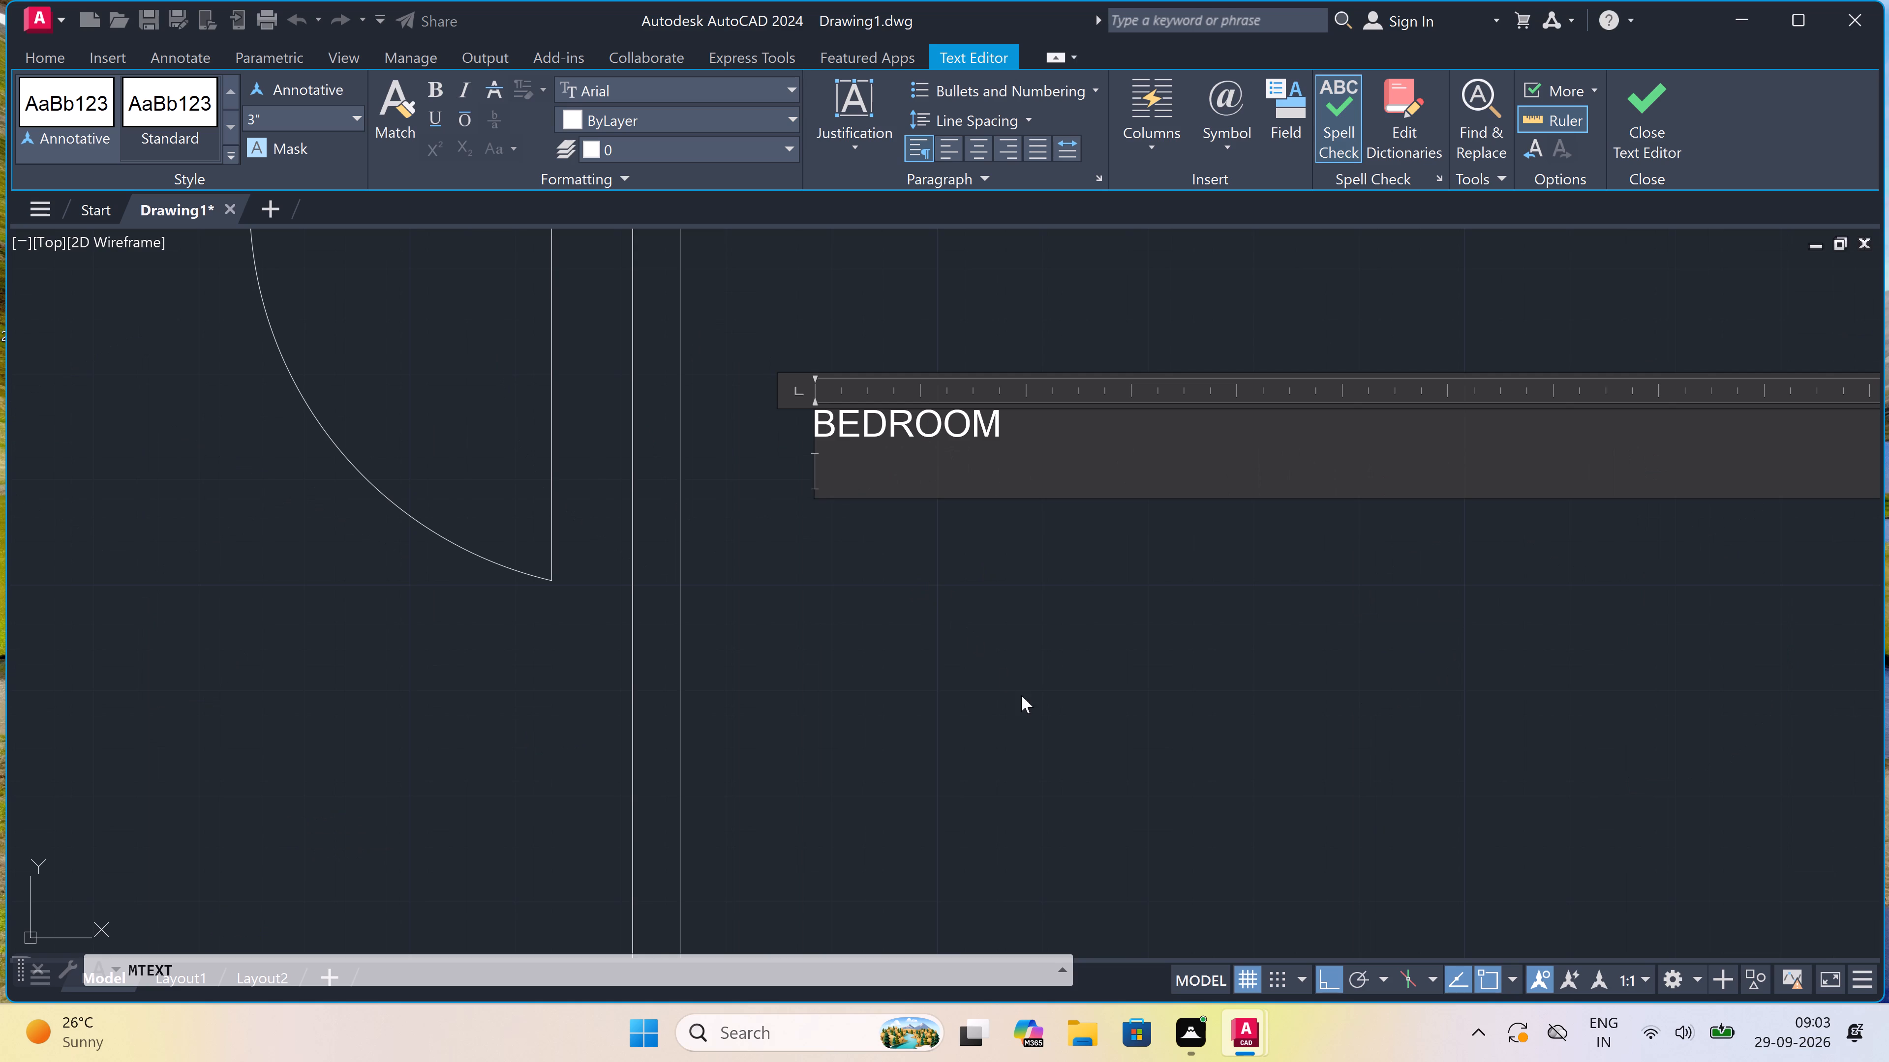
pyautogui.press('1')
pyautogui.press('0')
pyautogui.press("'")
pyautogui.press('9')
pyautogui.press('BackSpace')
pyautogui.press('8')
pyautogui.hotkey('shift', '"')
pyautogui.write('X1')
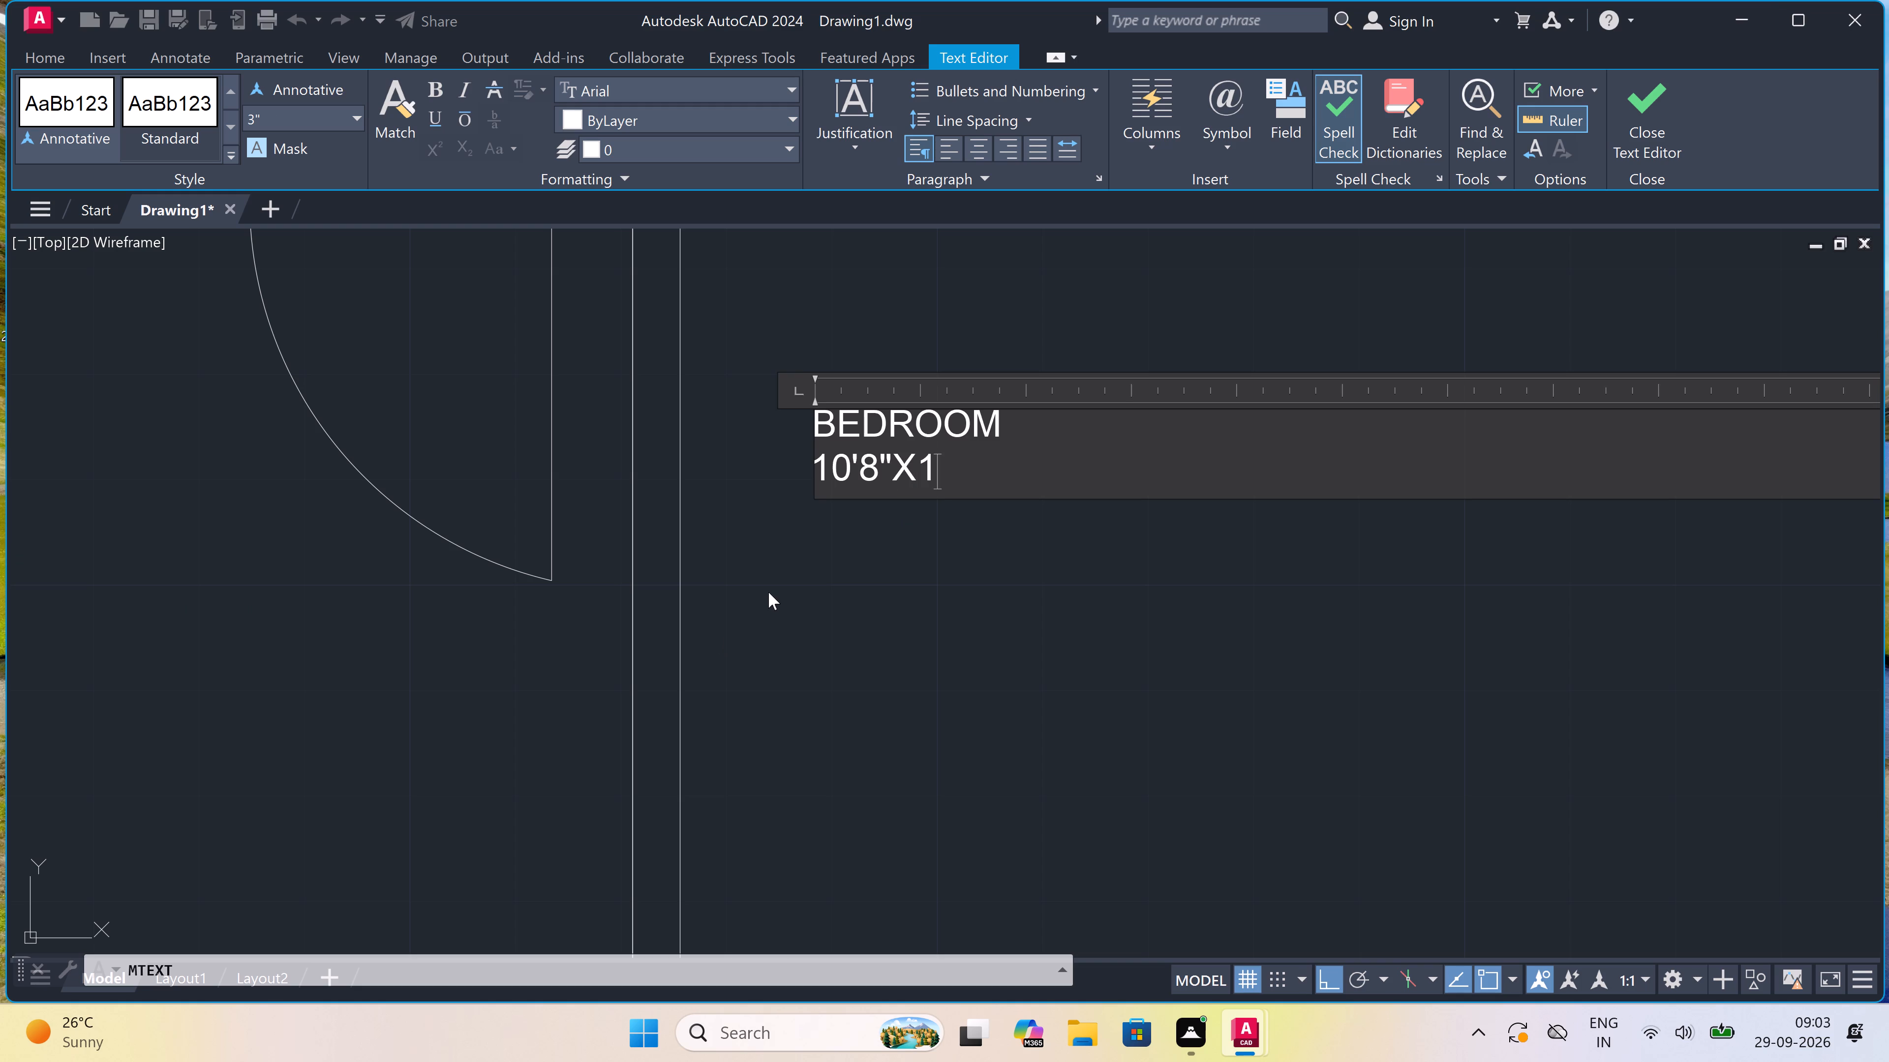
pyautogui.write("0'")
pyautogui.press('4')
pyautogui.hotkey('shift', '"')
pyautogui.moveTo(770, 594); pyautogui.dragTo(778, 595)
# Add the multiline text TOILET with 4'6"X7'8" on a second line in the small room east of the 10'8"X10'4" bedroom.
pyautogui.scroll(-5, 778, 592)
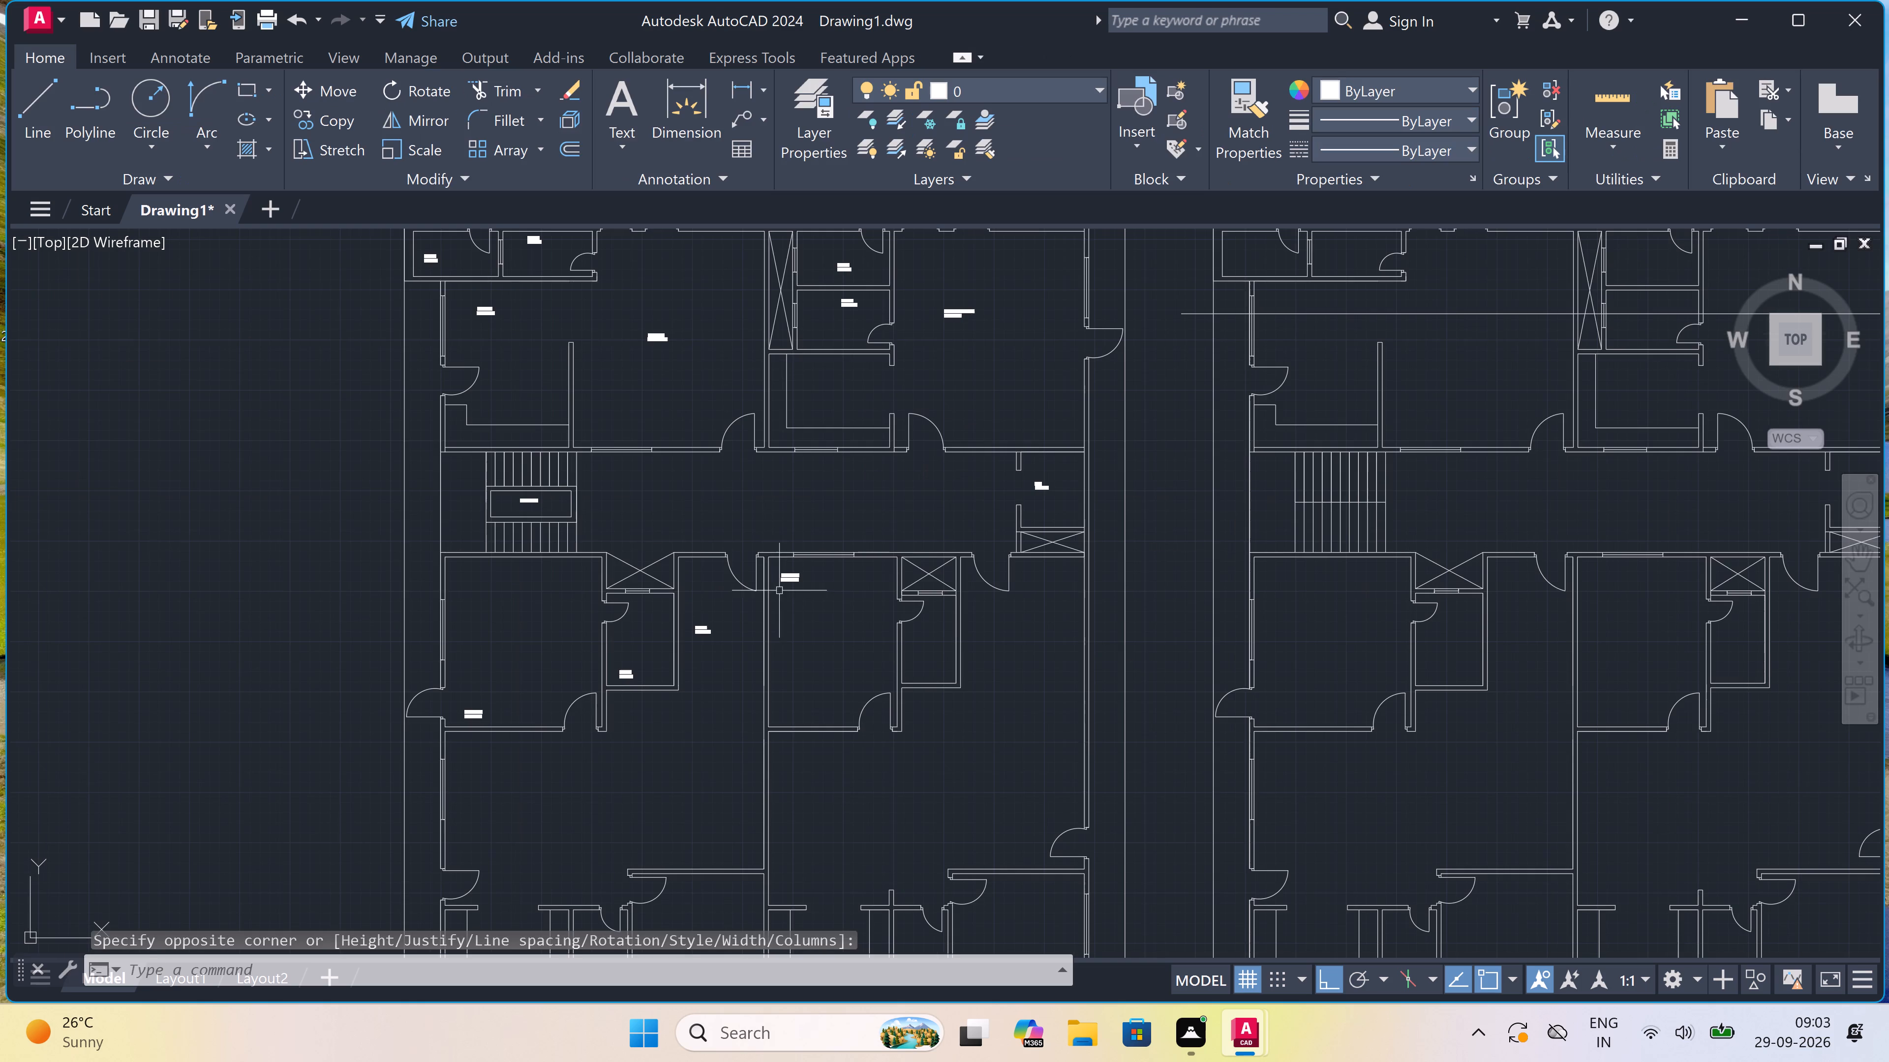
pyautogui.scroll(4, 918, 683)
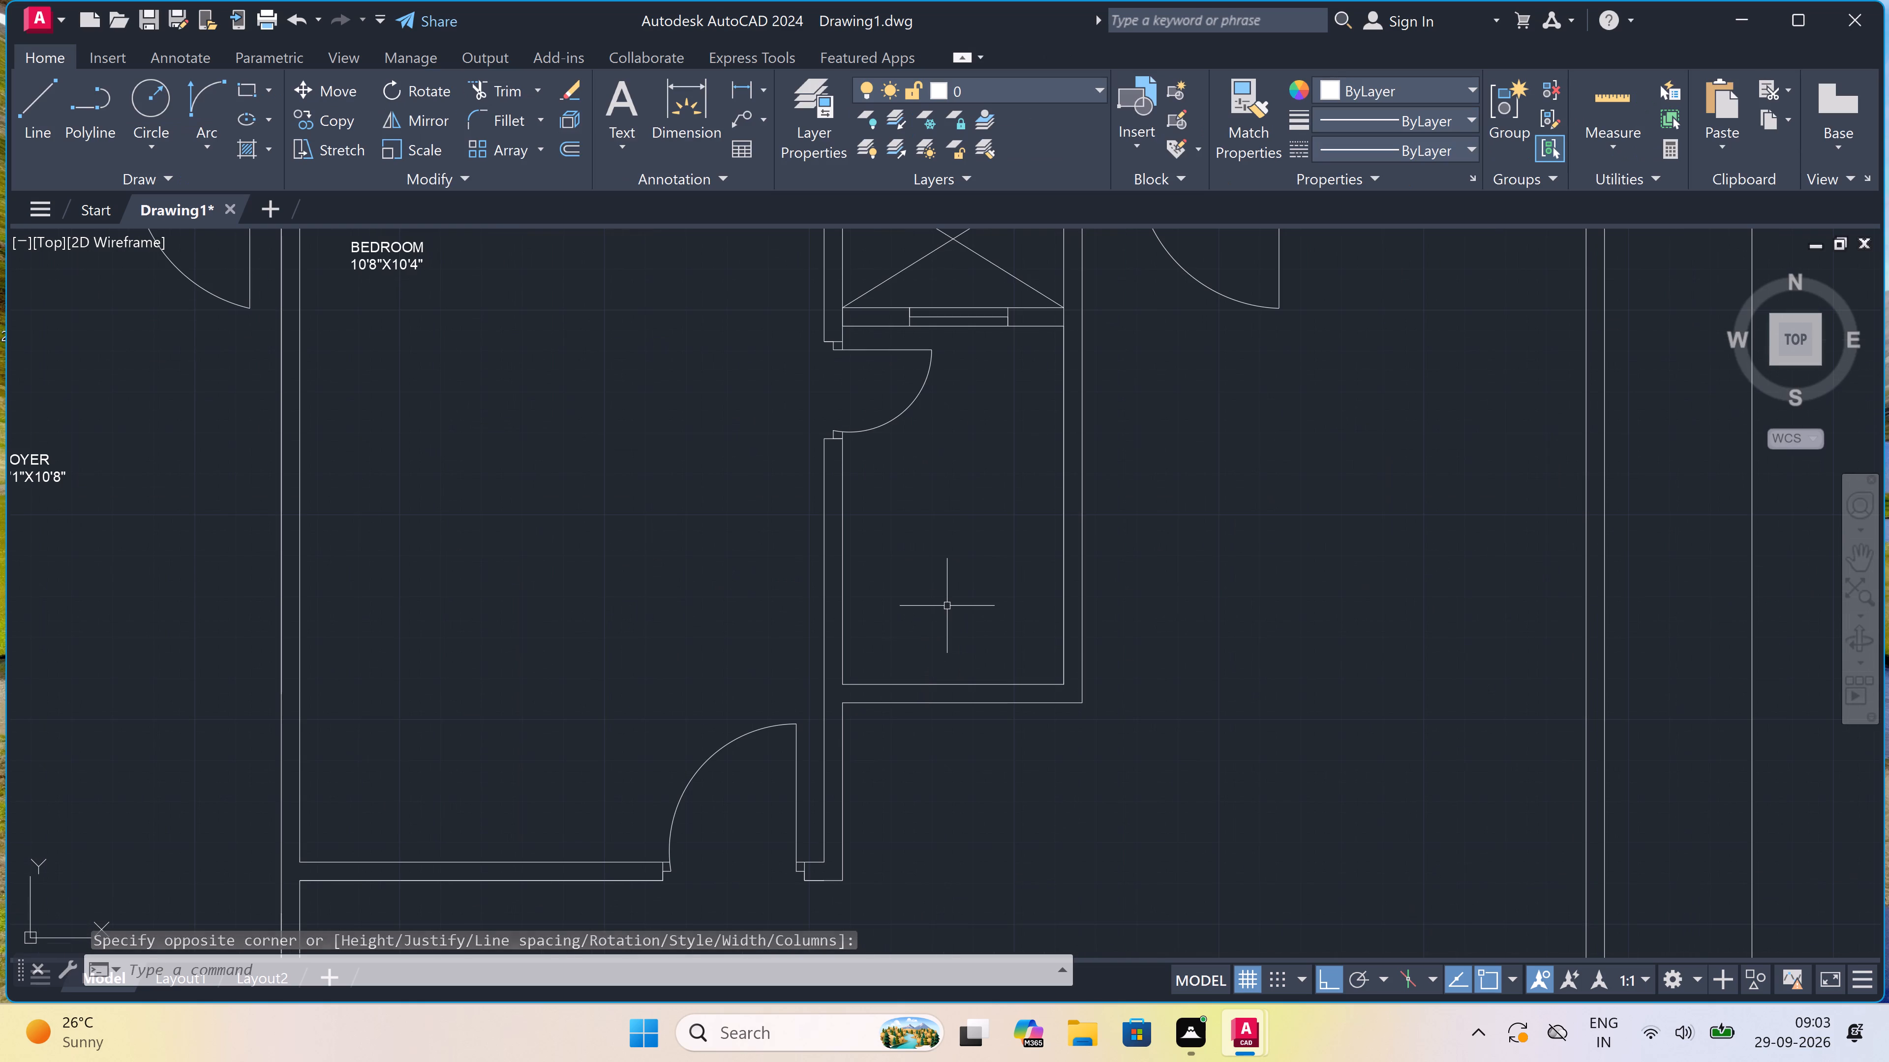
pyautogui.press('space')
pyautogui.scroll(1, 945, 603)
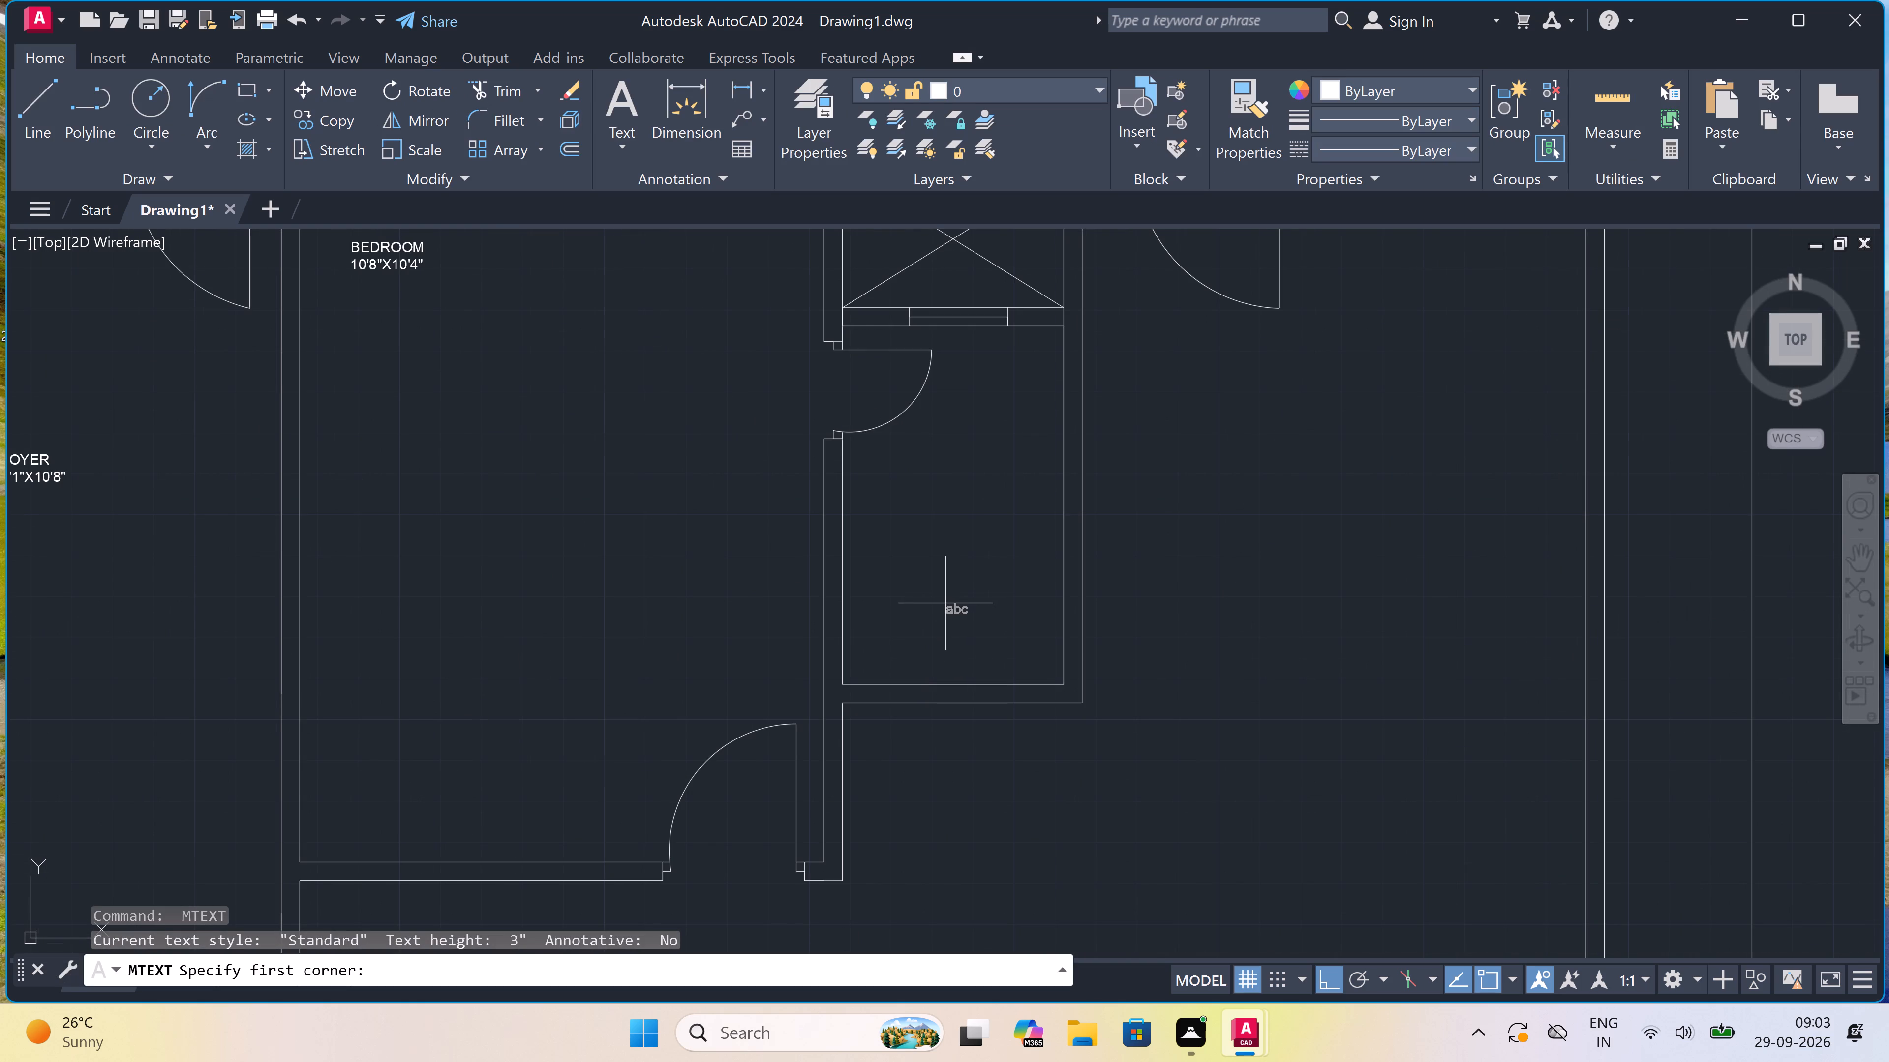
pyautogui.moveTo(808, 601); pyautogui.dragTo(814, 601)
pyautogui.click(1346, 649)
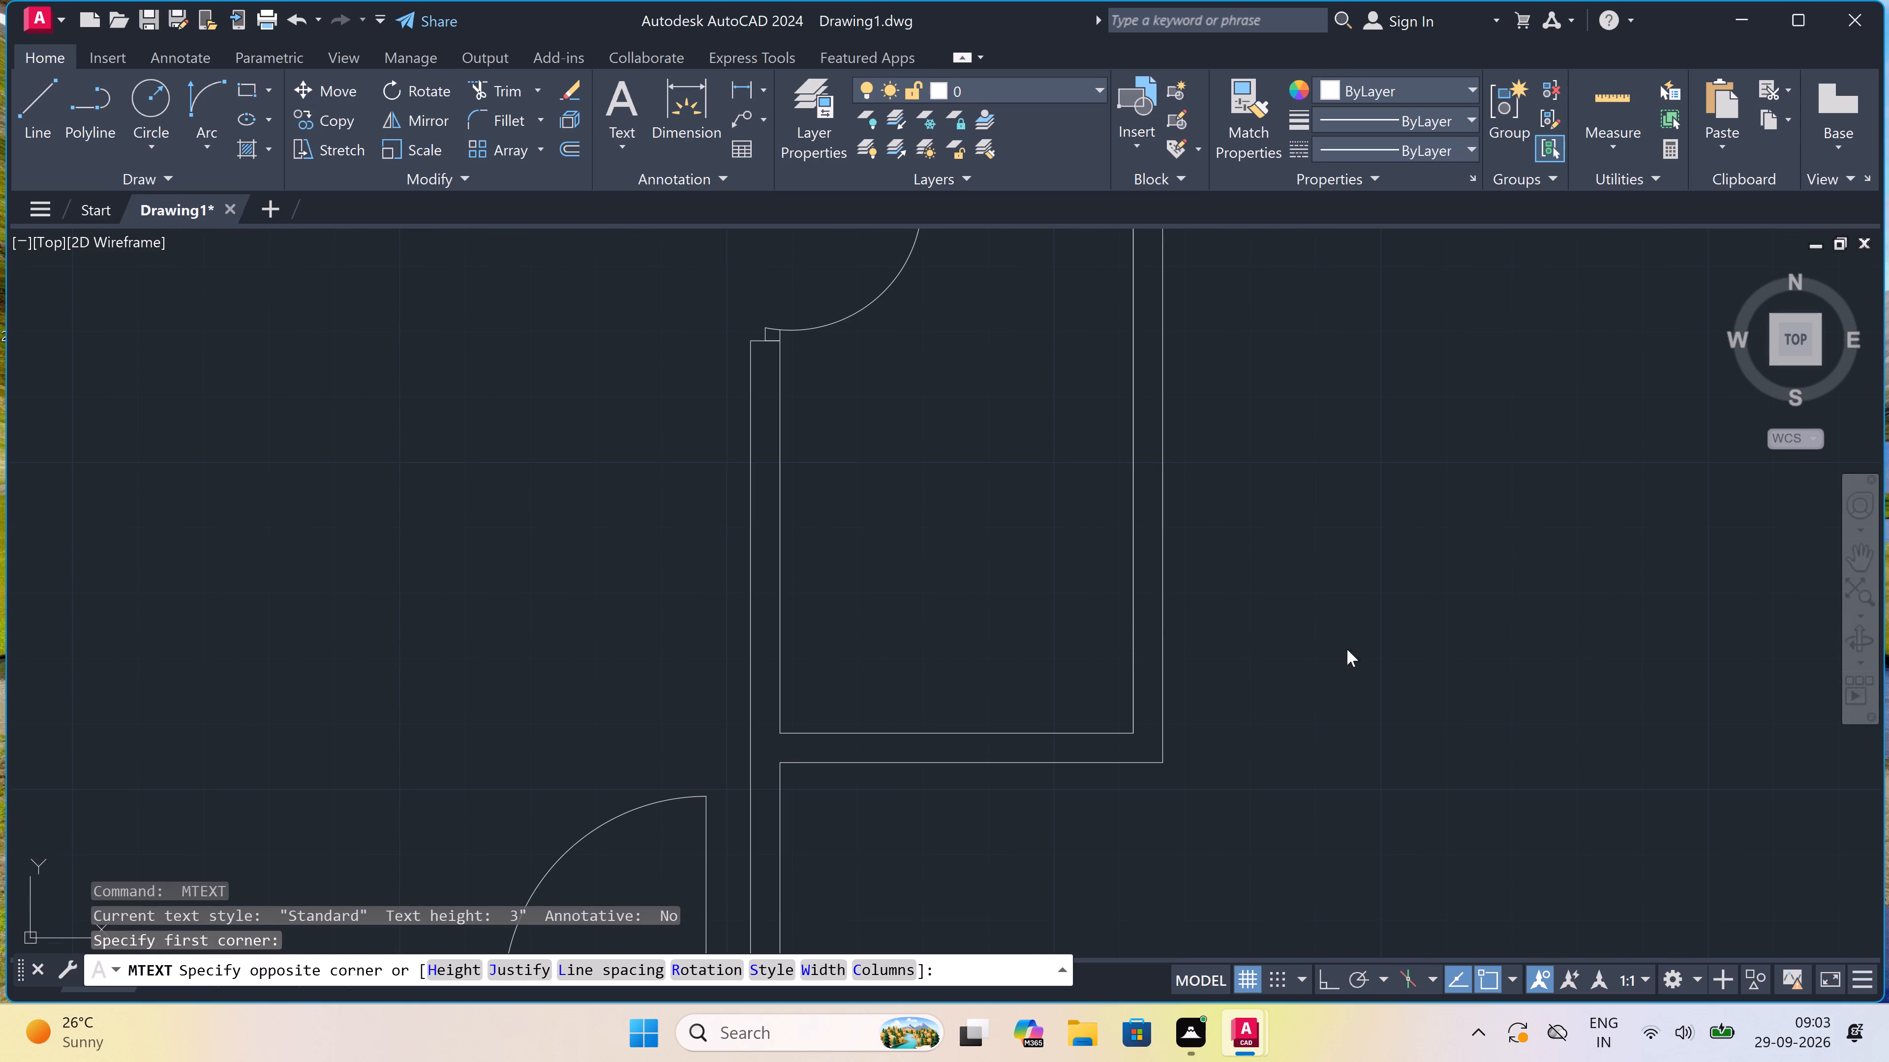
pyautogui.write('TOILET')
pyautogui.press('Return')
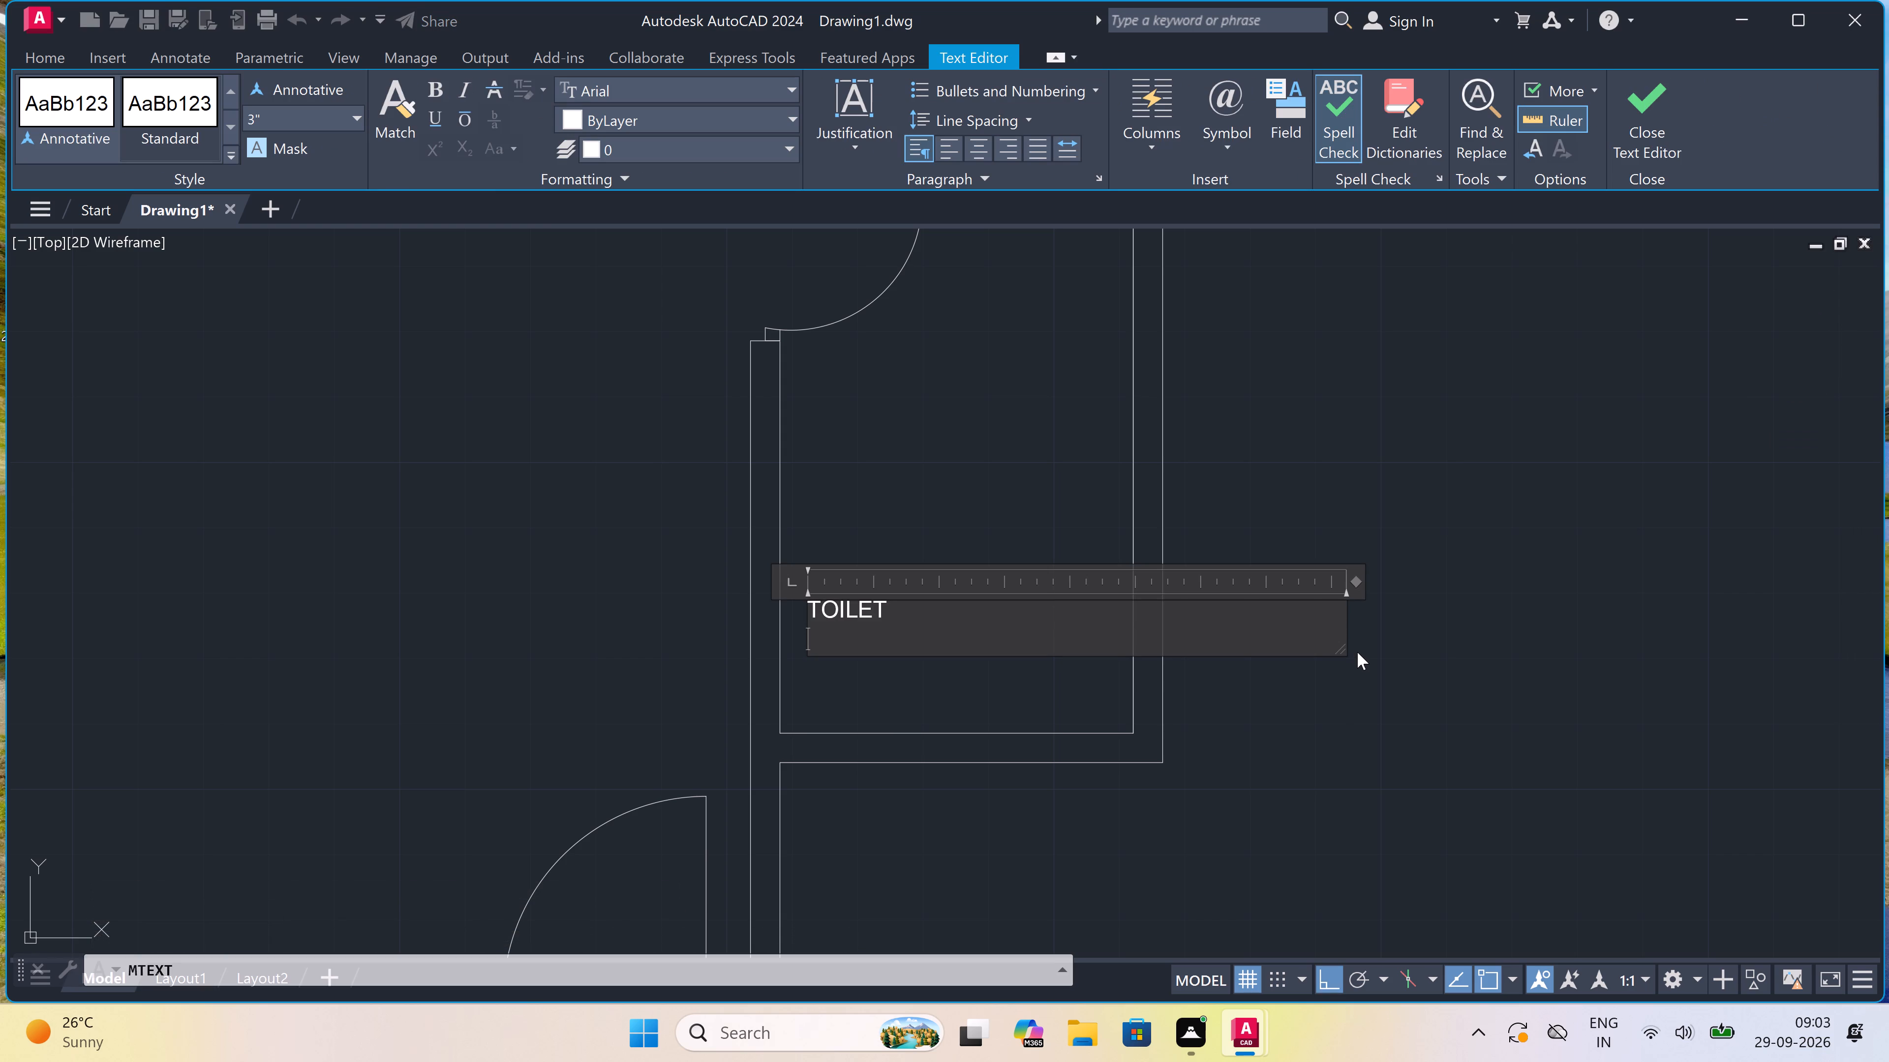
pyautogui.write("4'6")
pyautogui.write('"X')
pyautogui.write("7'8")
pyautogui.write('"')
pyautogui.press('space')
pyautogui.click(844, 424)
# Add the multiline text FOYER with 10'3"X10'11" on a second line in the entrance space east of the 4'6"X7'8" toilet.
pyautogui.scroll(-4, 869, 501)
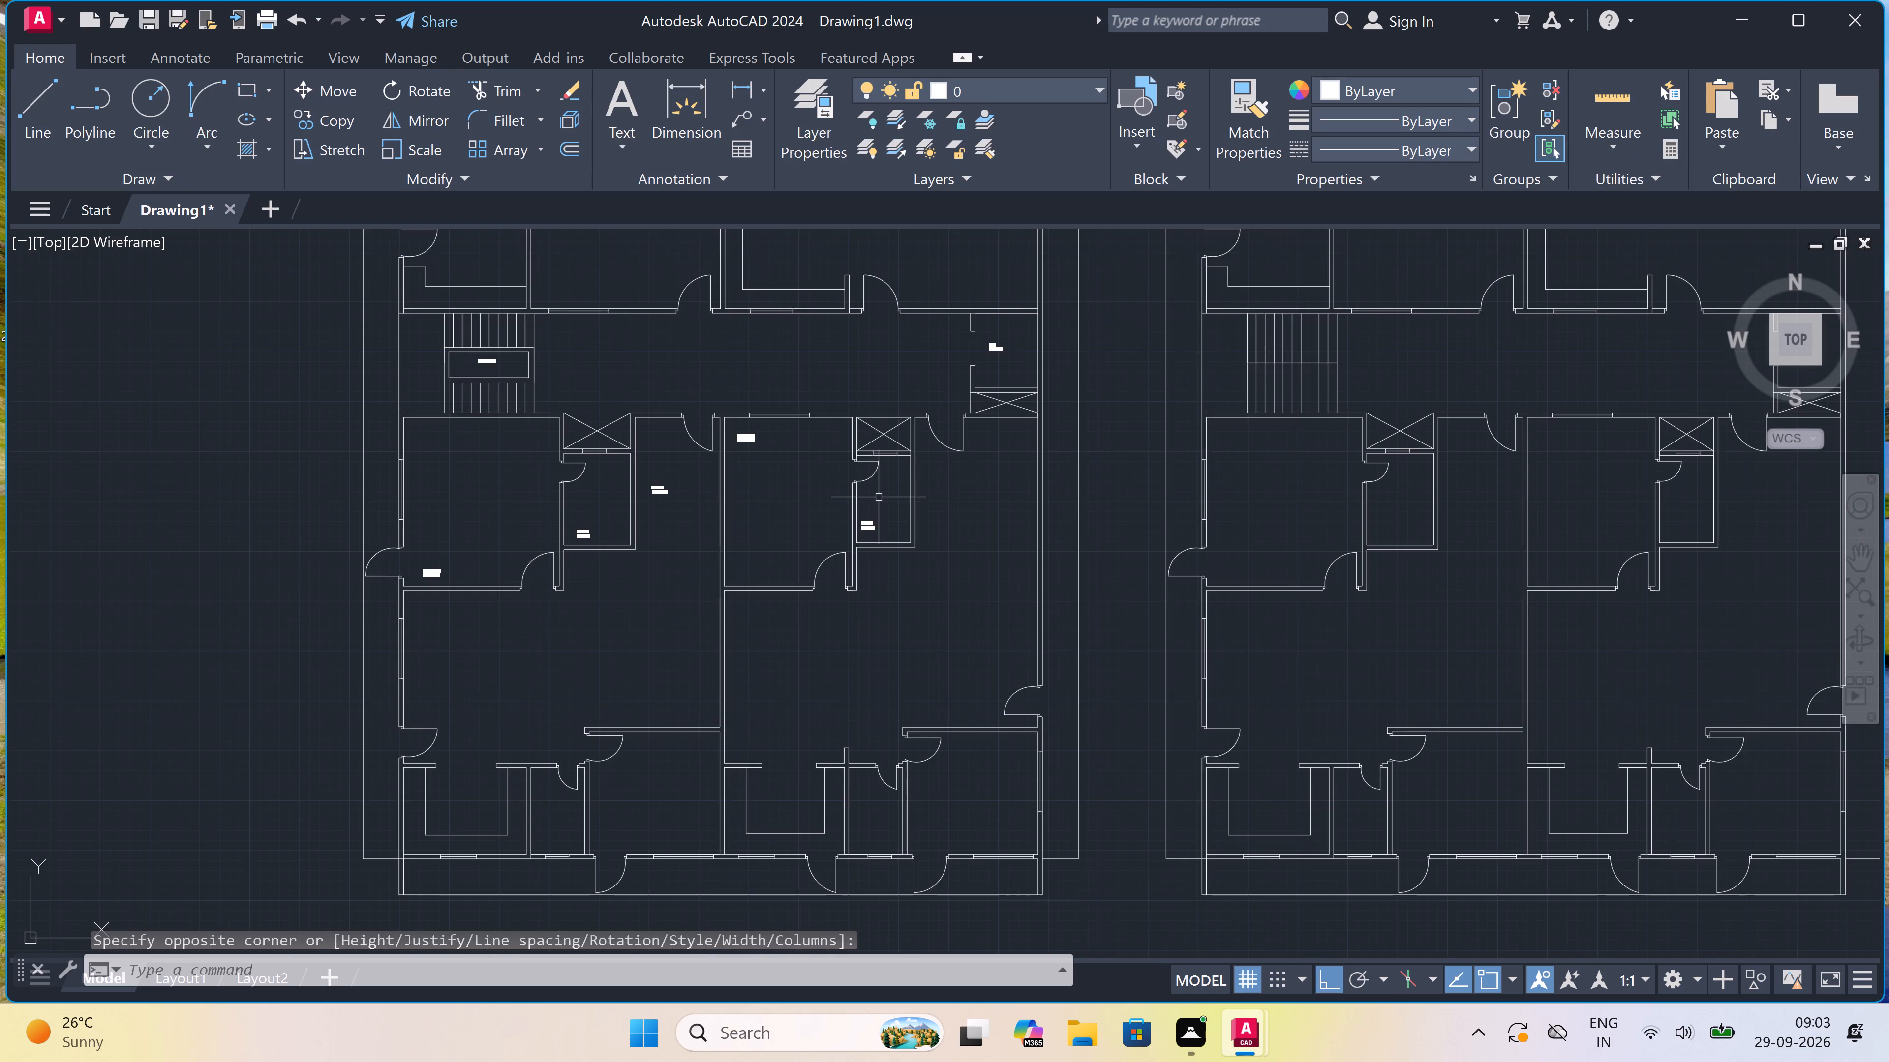
pyautogui.scroll(3, 957, 461)
pyautogui.press('space')
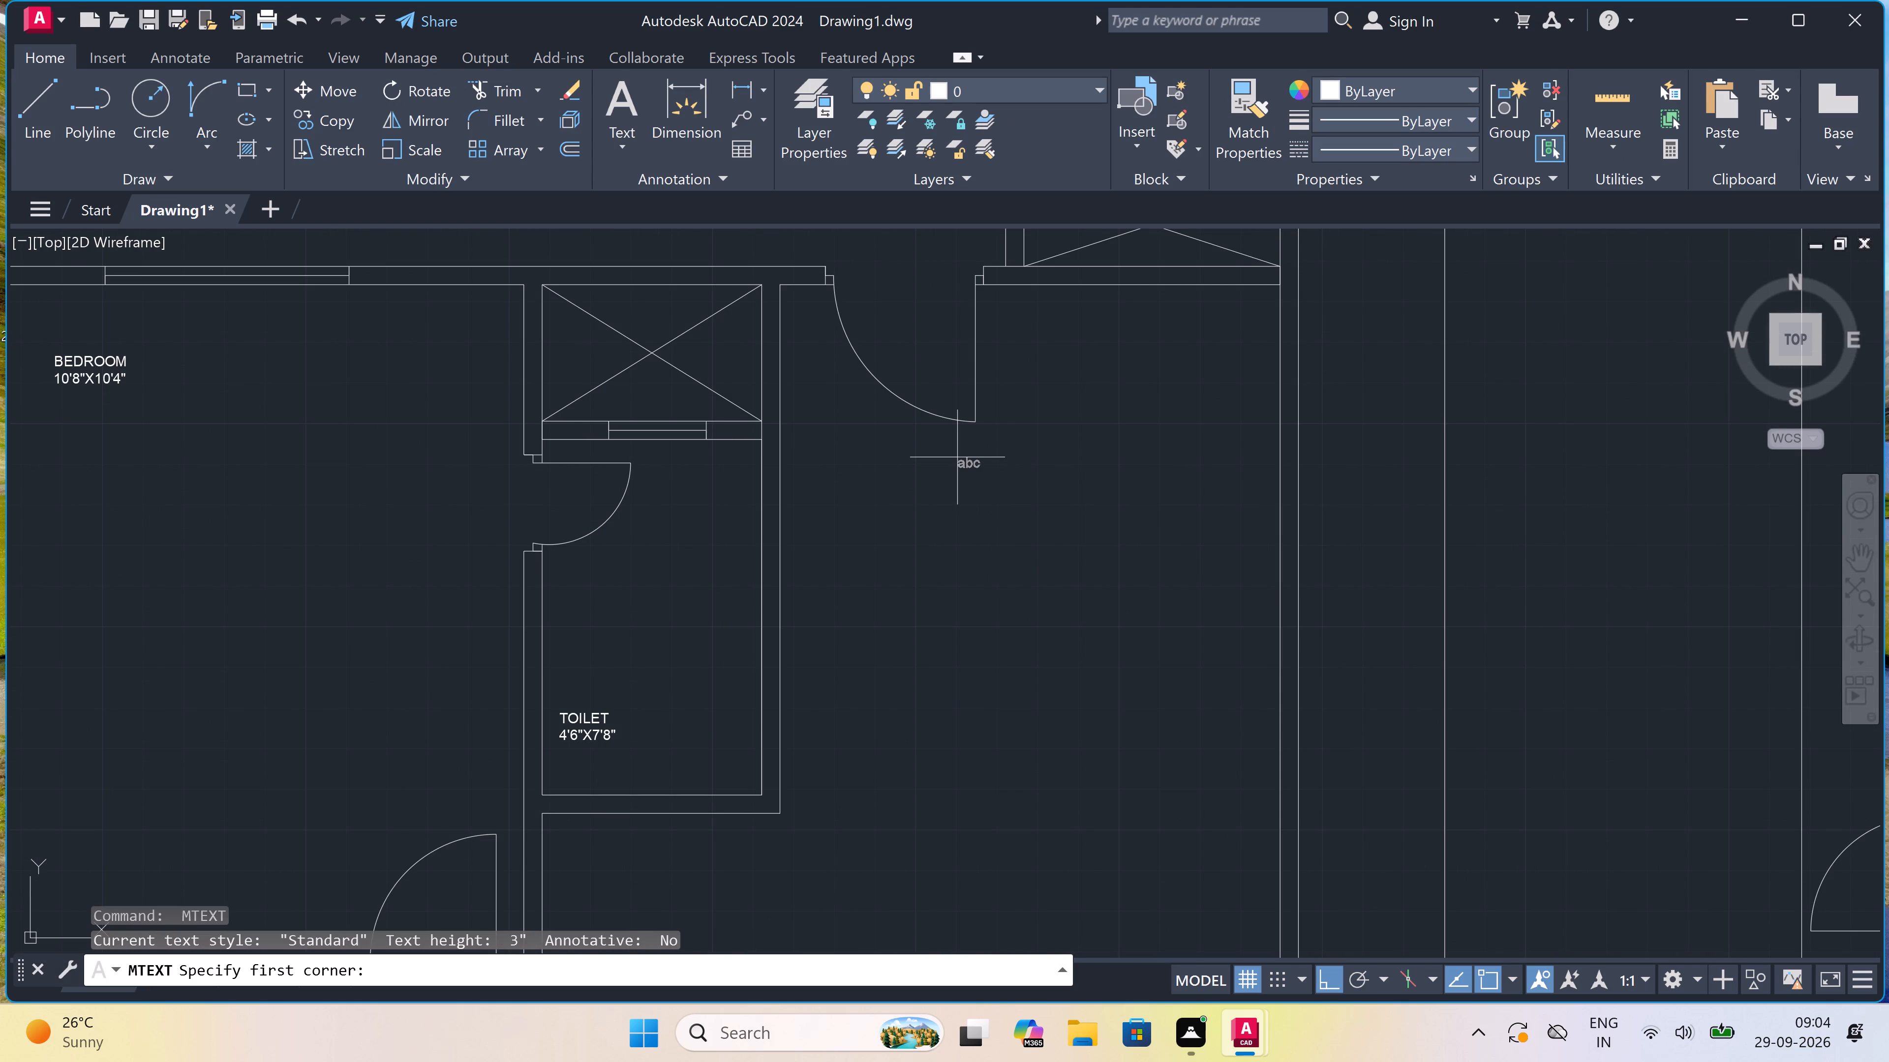
pyautogui.click(917, 520)
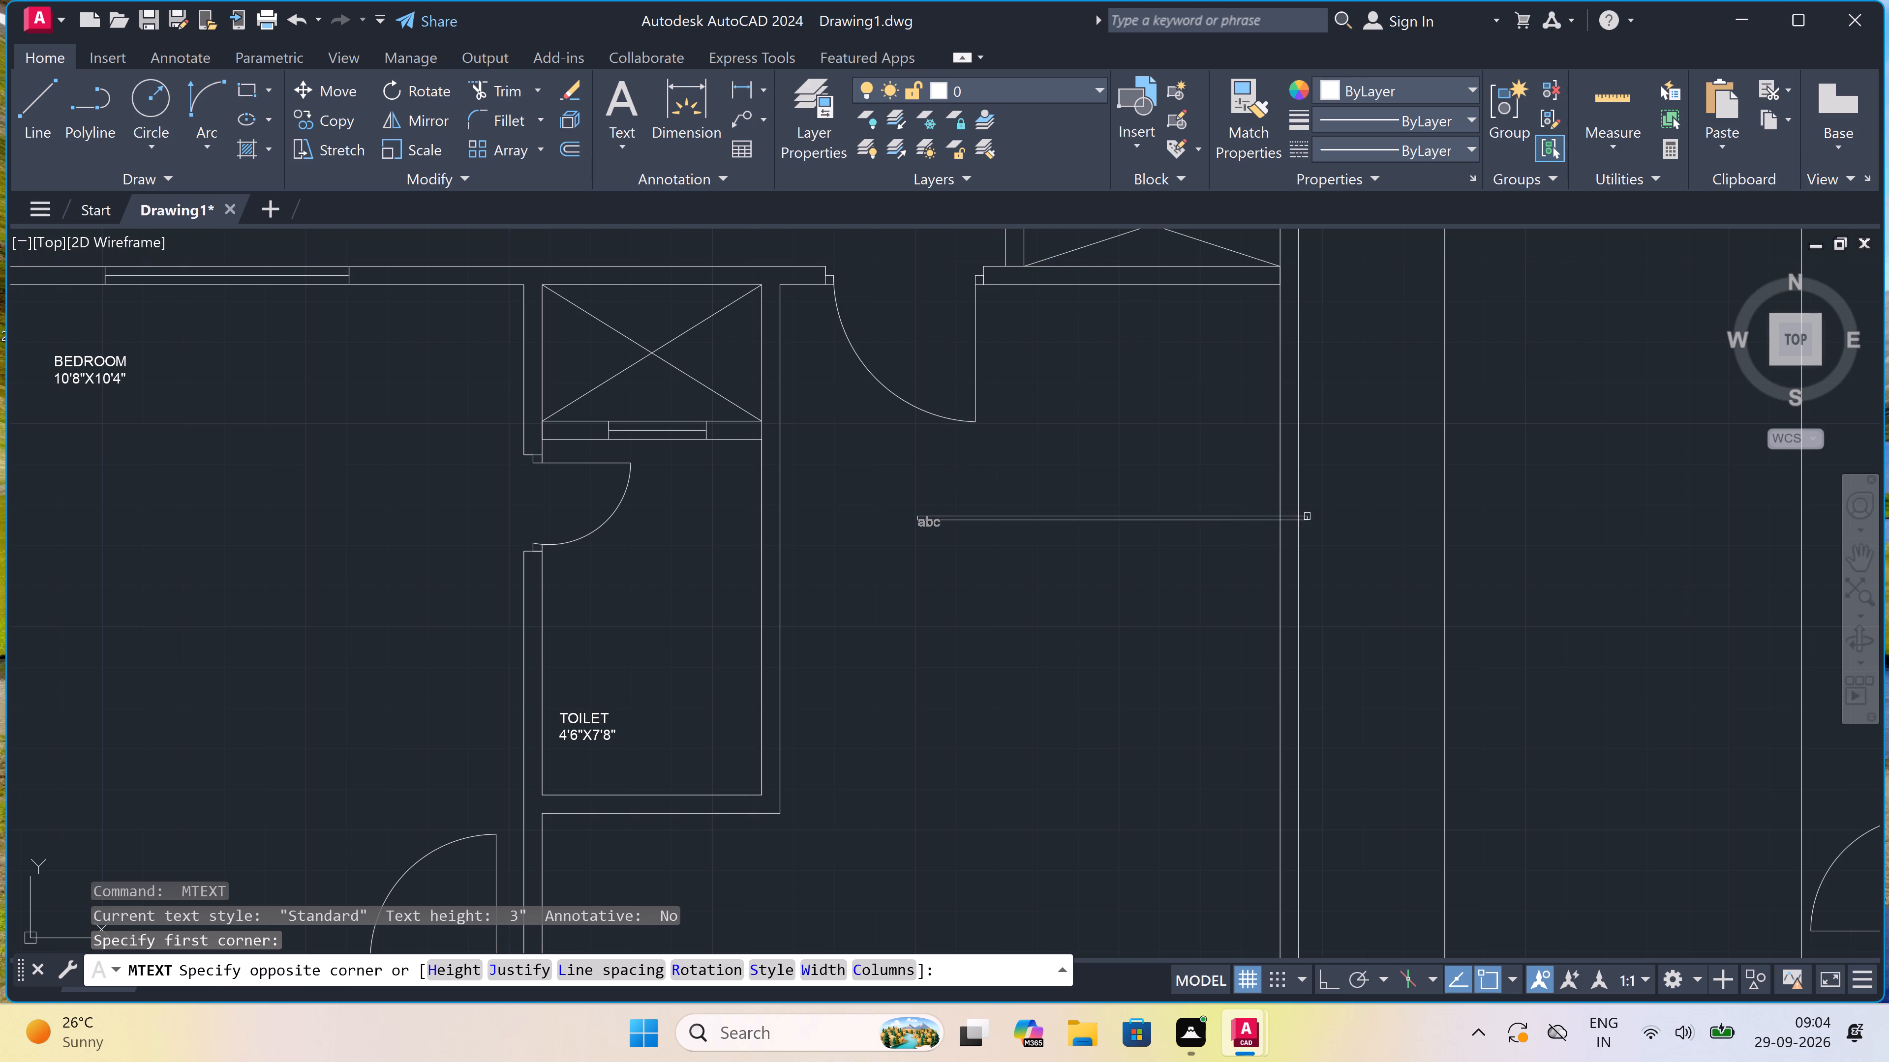
pyautogui.click(1352, 535)
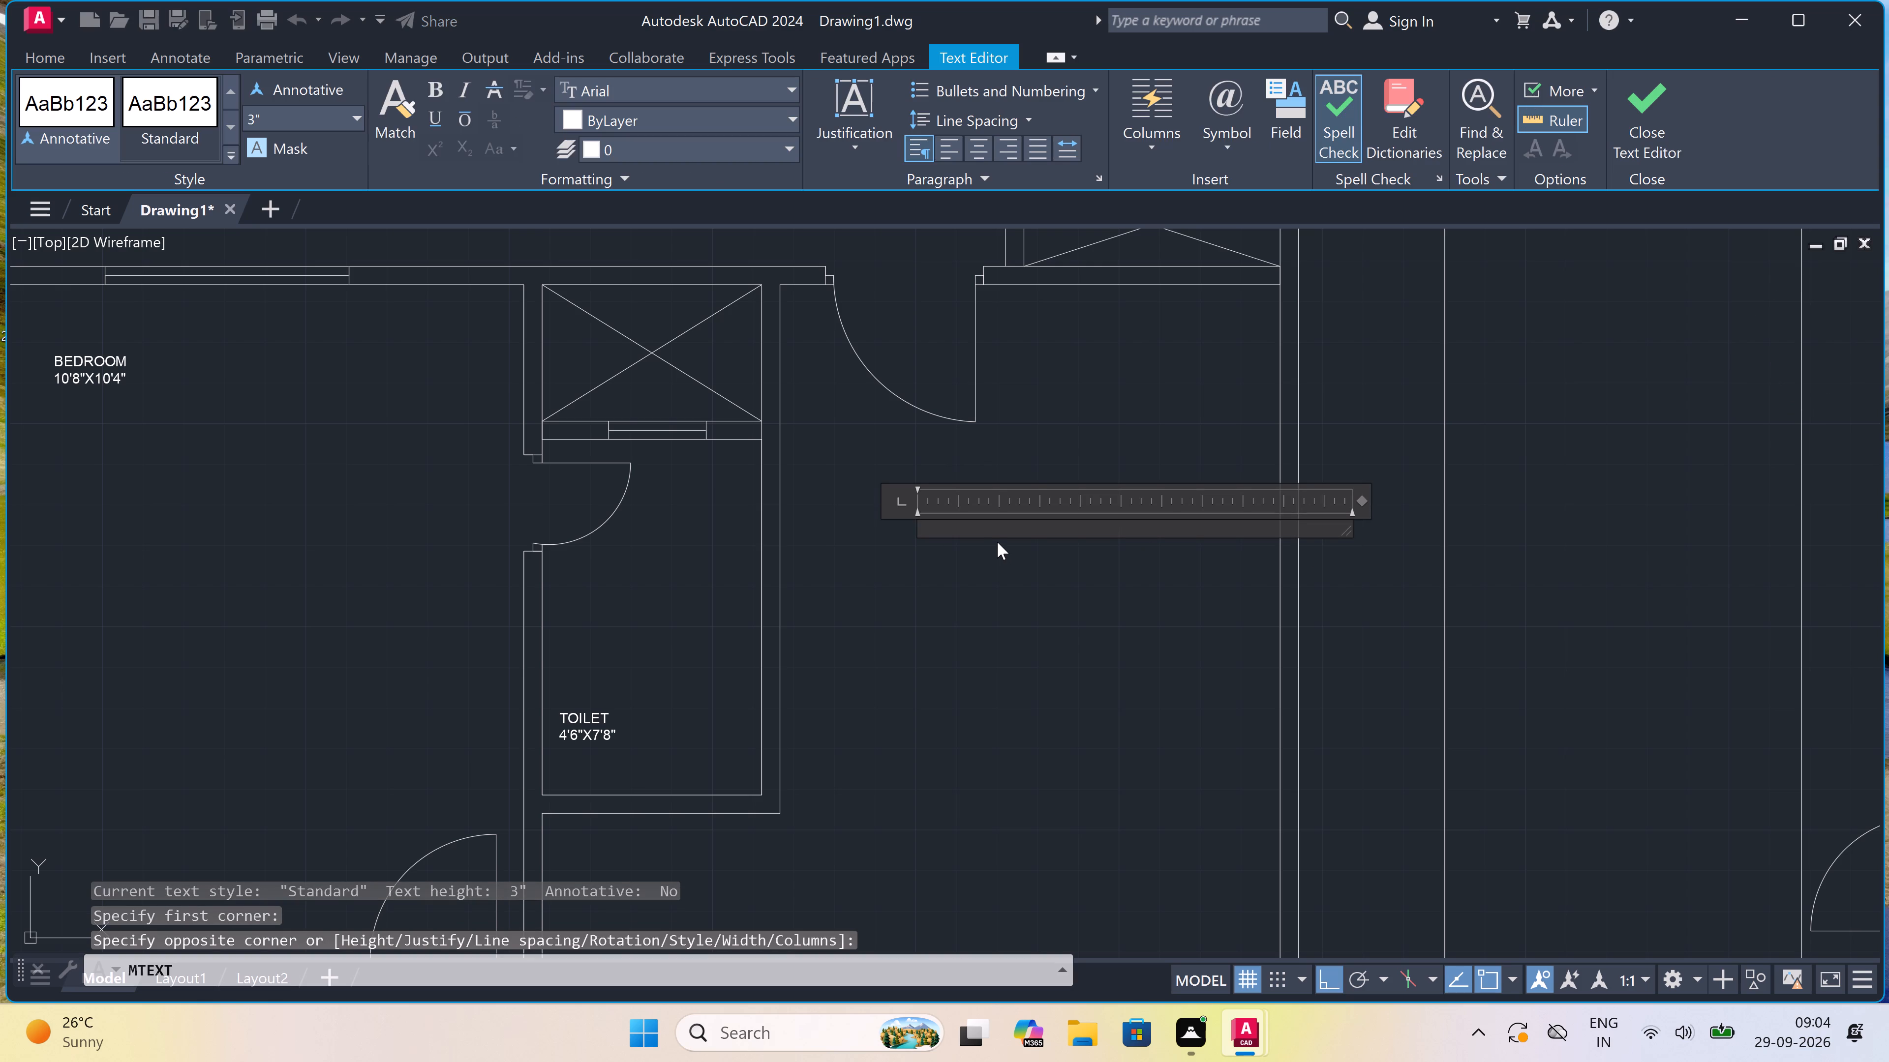
pyautogui.press('f')
pyautogui.press('o')
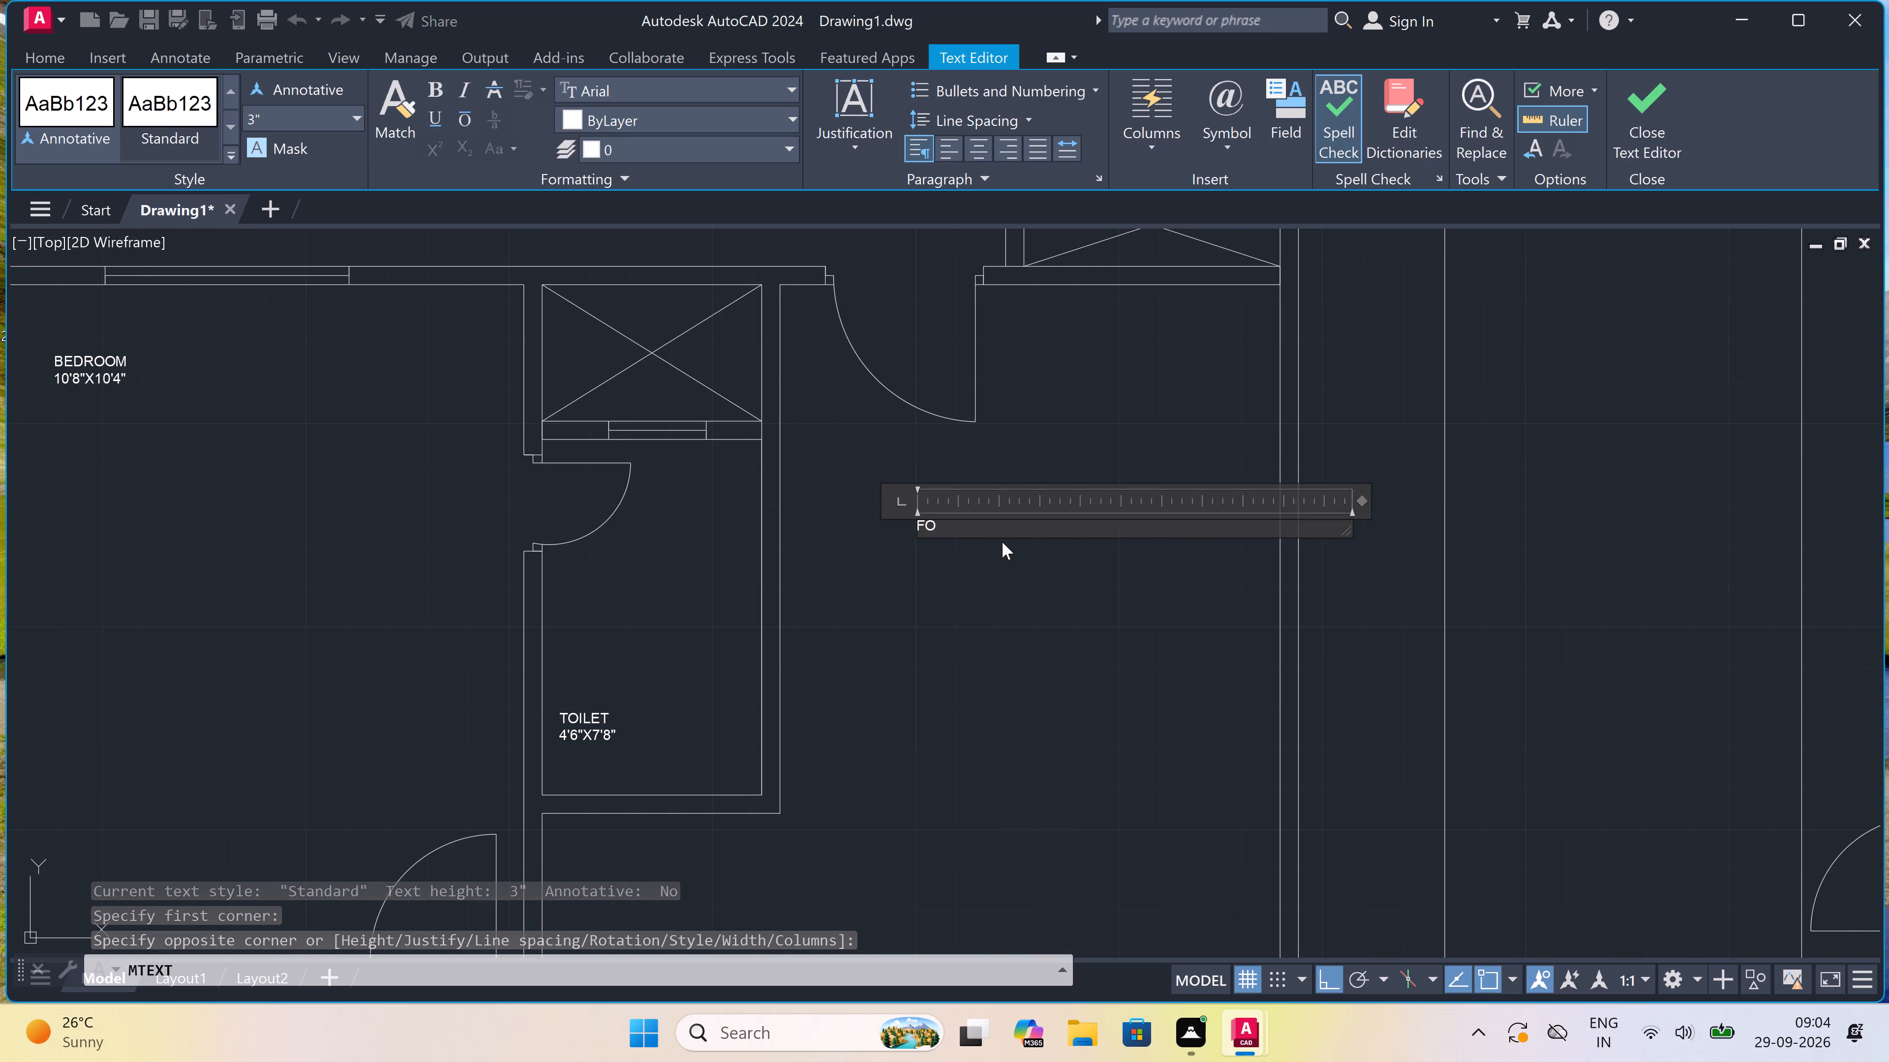
pyautogui.write('YER')
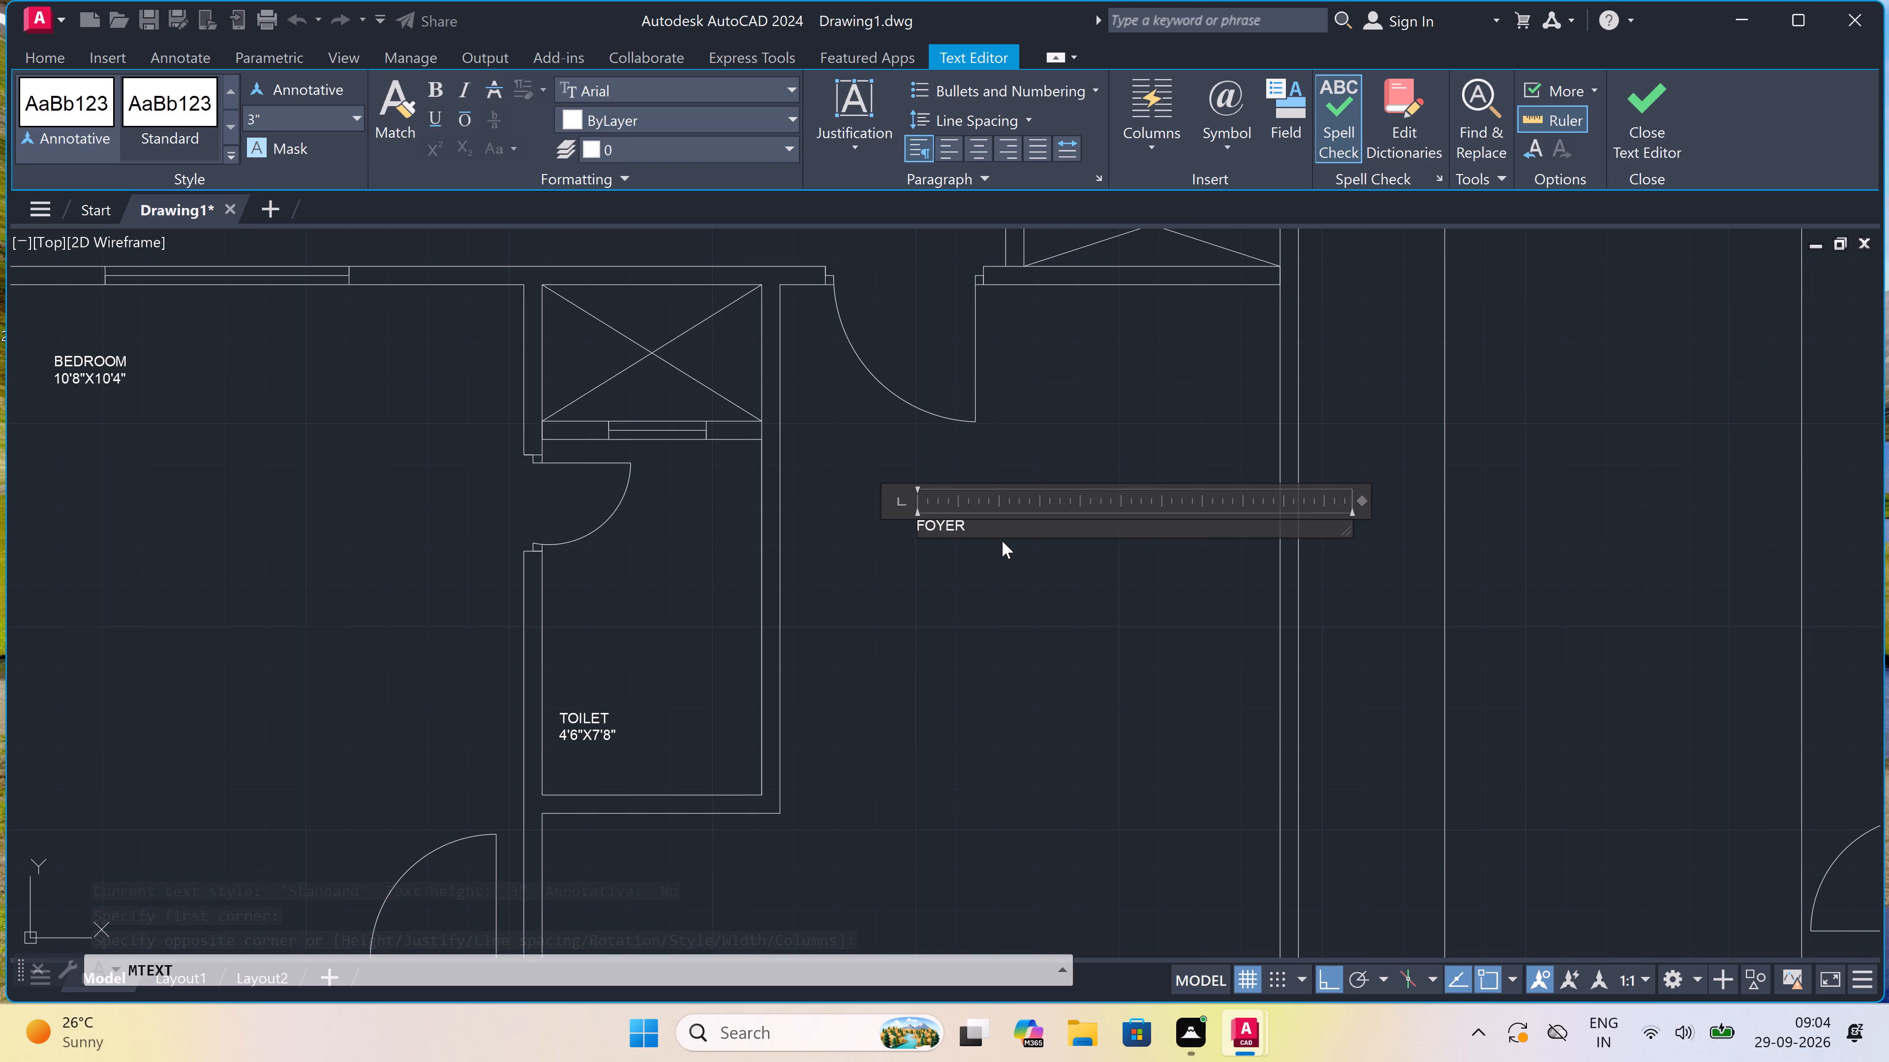
pyautogui.press('Return')
pyautogui.press('1')
pyautogui.write("0'")
pyautogui.press('3')
pyautogui.hotkey('shift', '"')
pyautogui.press('x')
pyautogui.write("10'")
pyautogui.write('11')
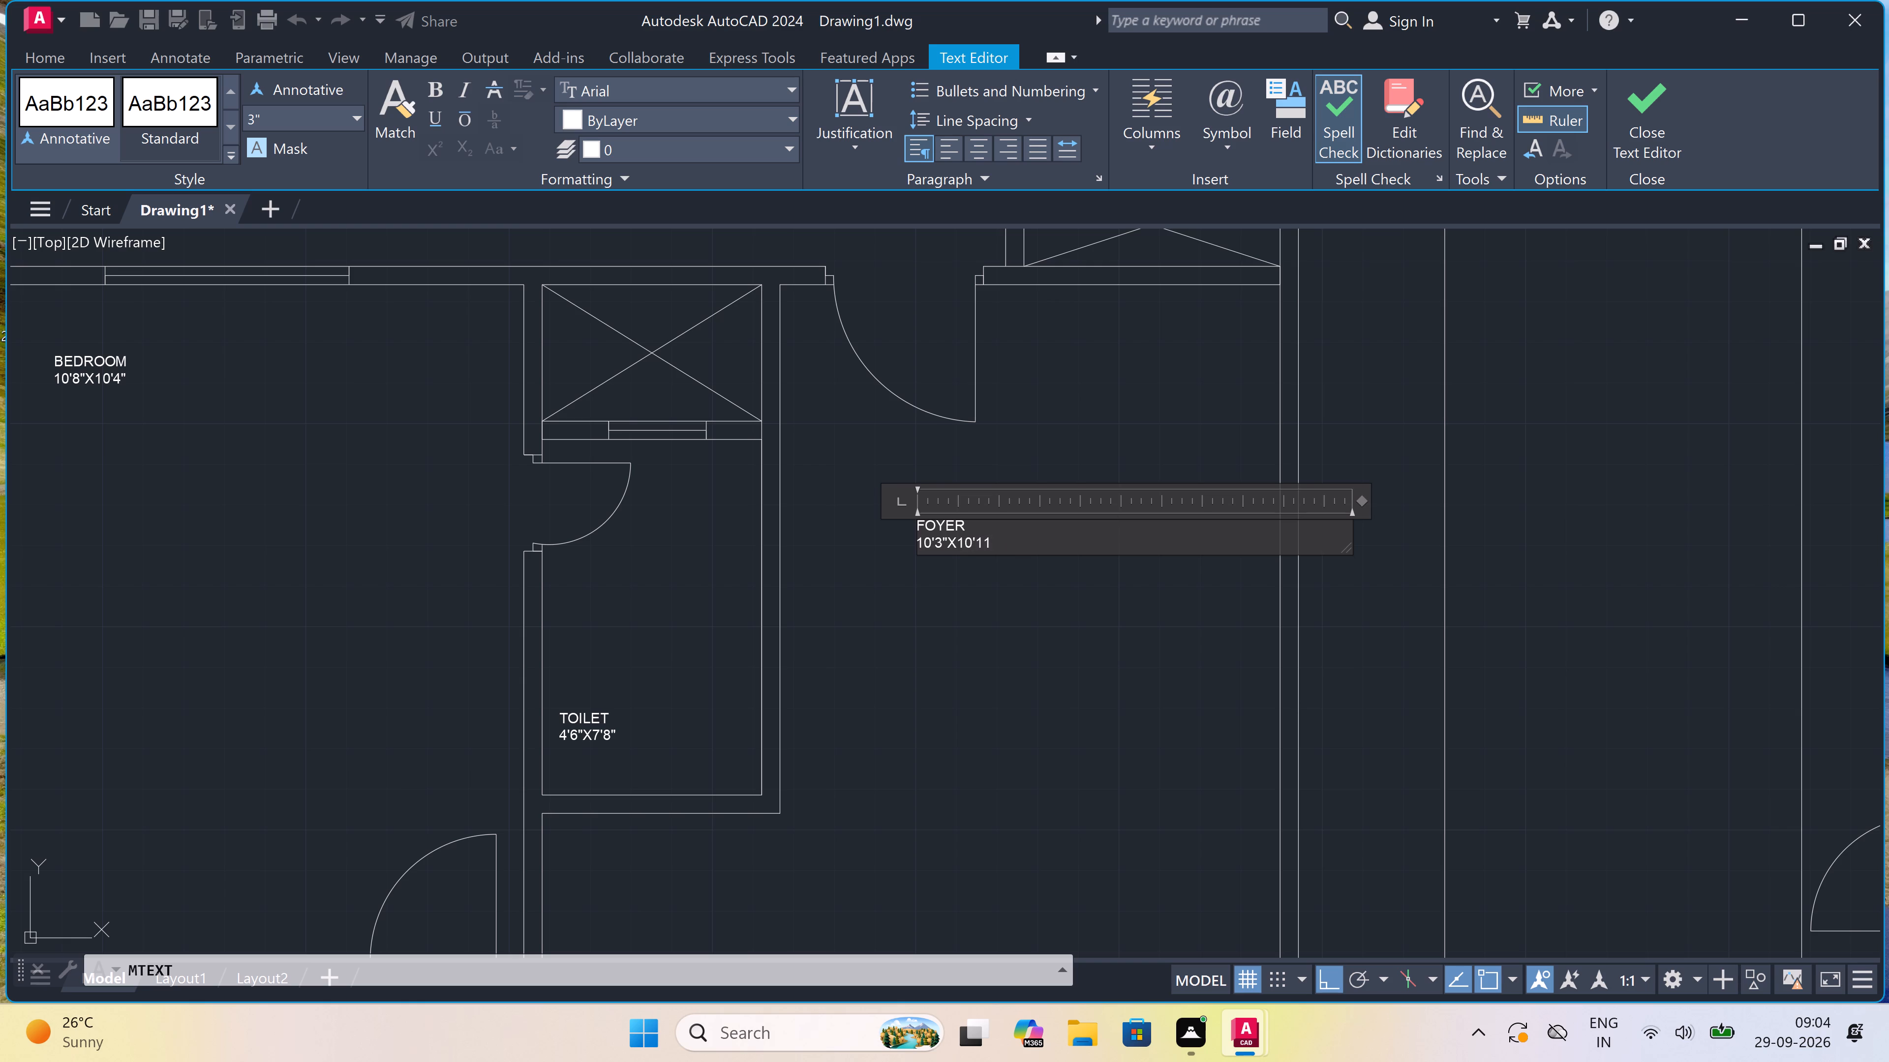
pyautogui.hotkey('shift', '"')
pyautogui.scroll(2, 912, 565)
pyautogui.moveTo(923, 567); pyautogui.dragTo(933, 575)
# Add the multiline text DRAWING with 15'0"X10'10" on a second line in the large room south of the 10'3"X10'11" foyer.
pyautogui.scroll(-8, 963, 603)
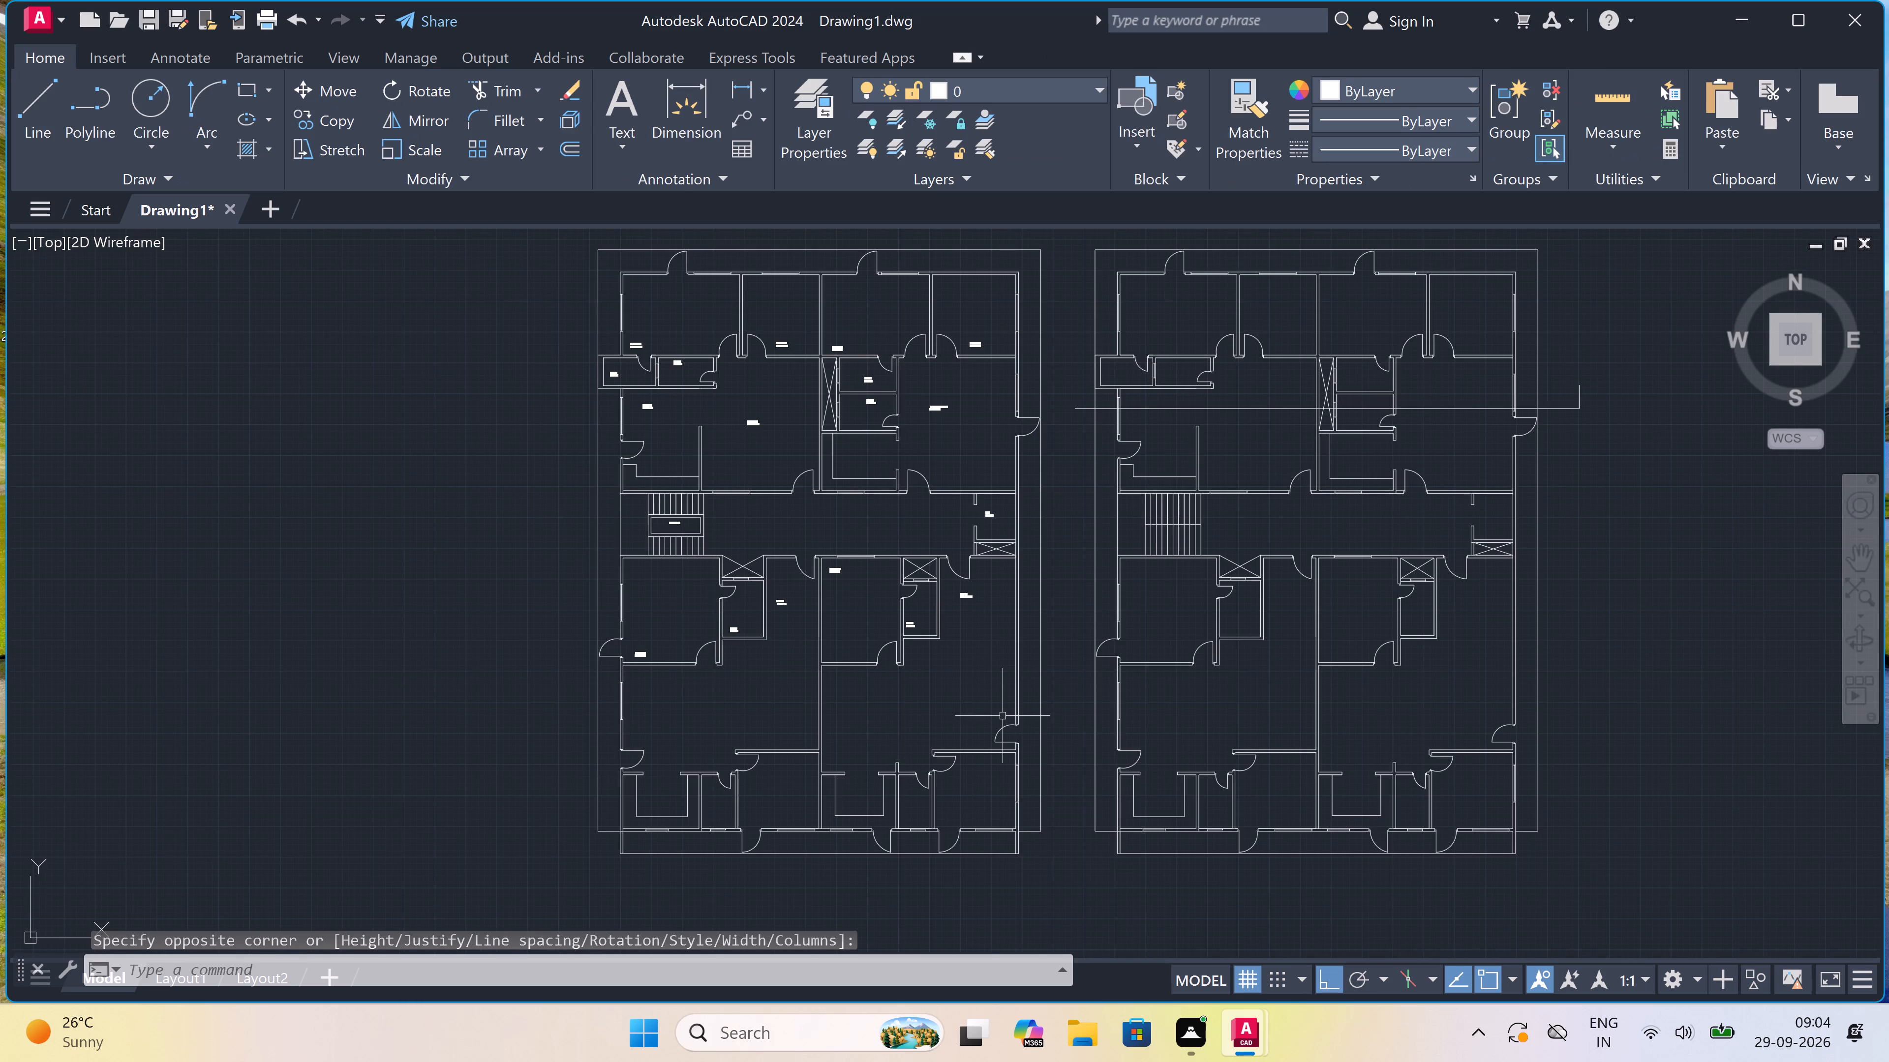
pyautogui.scroll(2, 976, 701)
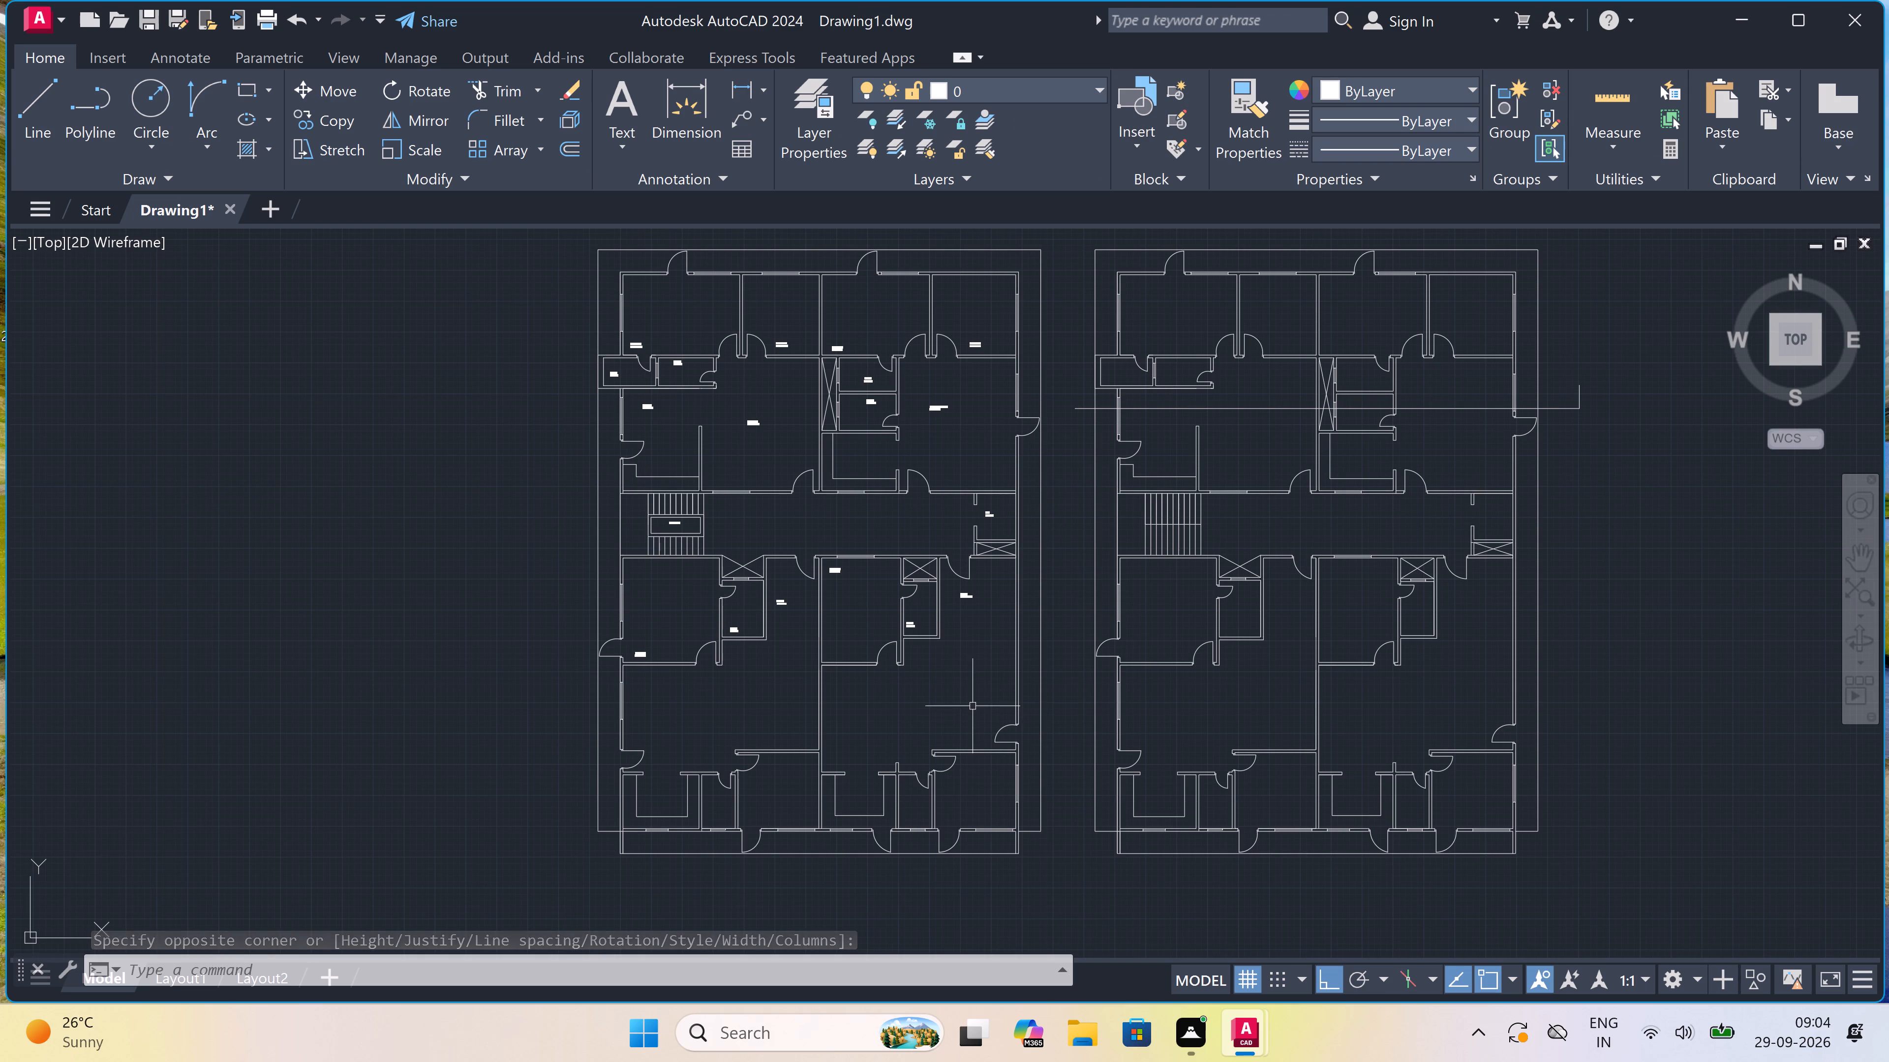
pyautogui.scroll(2, 976, 701)
pyautogui.press('space')
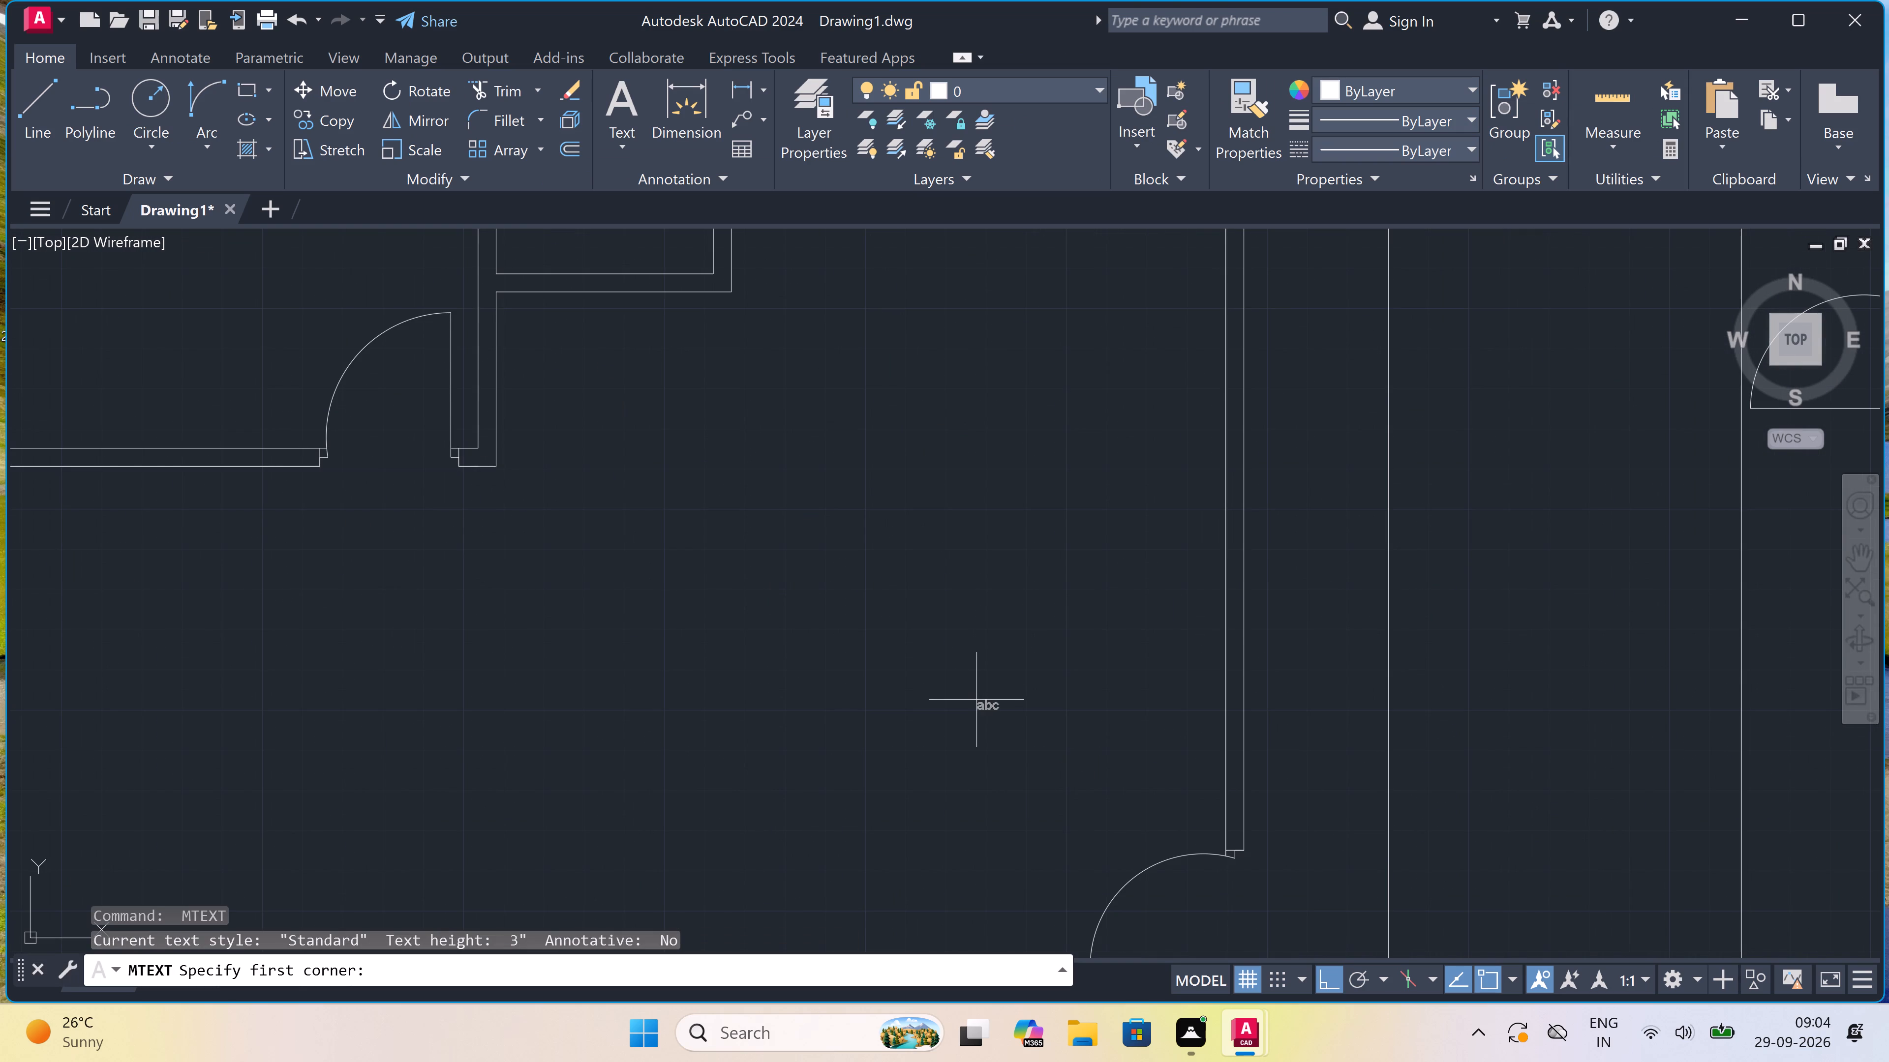
pyautogui.click(760, 732)
pyautogui.click(1112, 757)
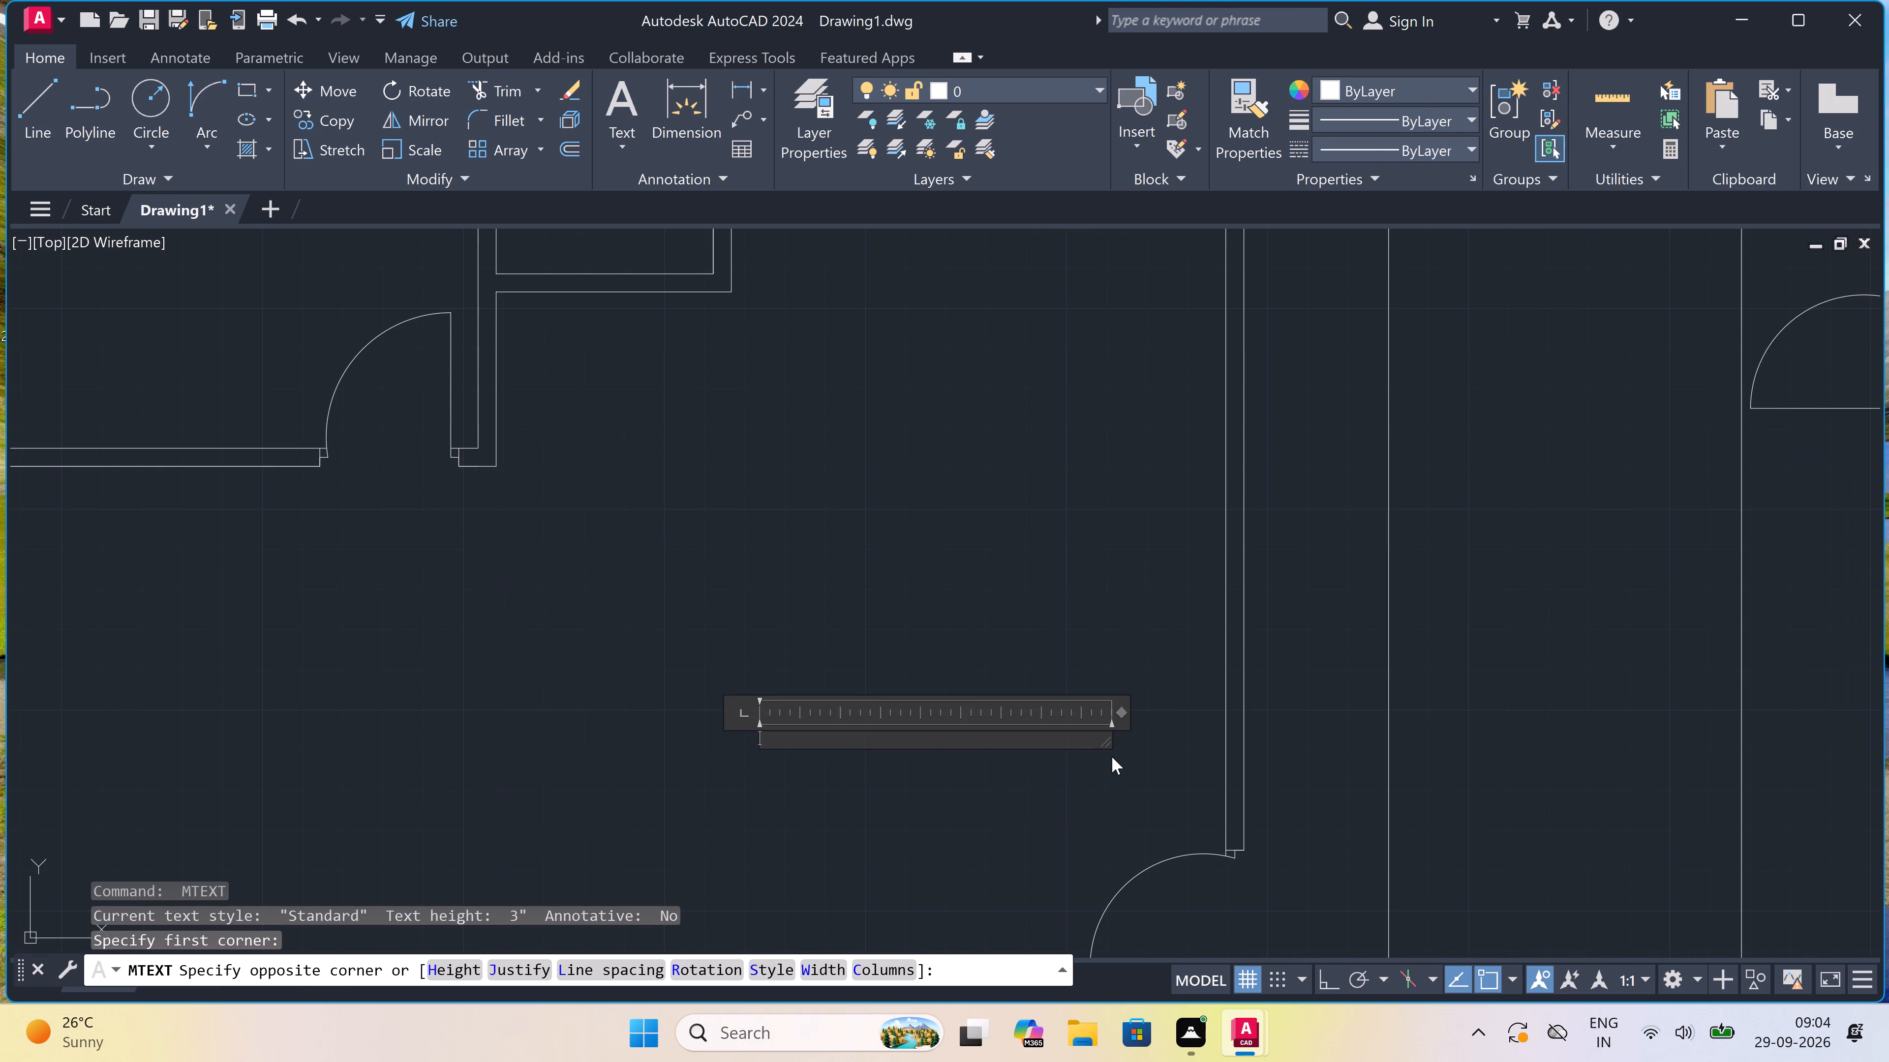
pyautogui.write('DRAW')
pyautogui.write('ING')
pyautogui.press('Return')
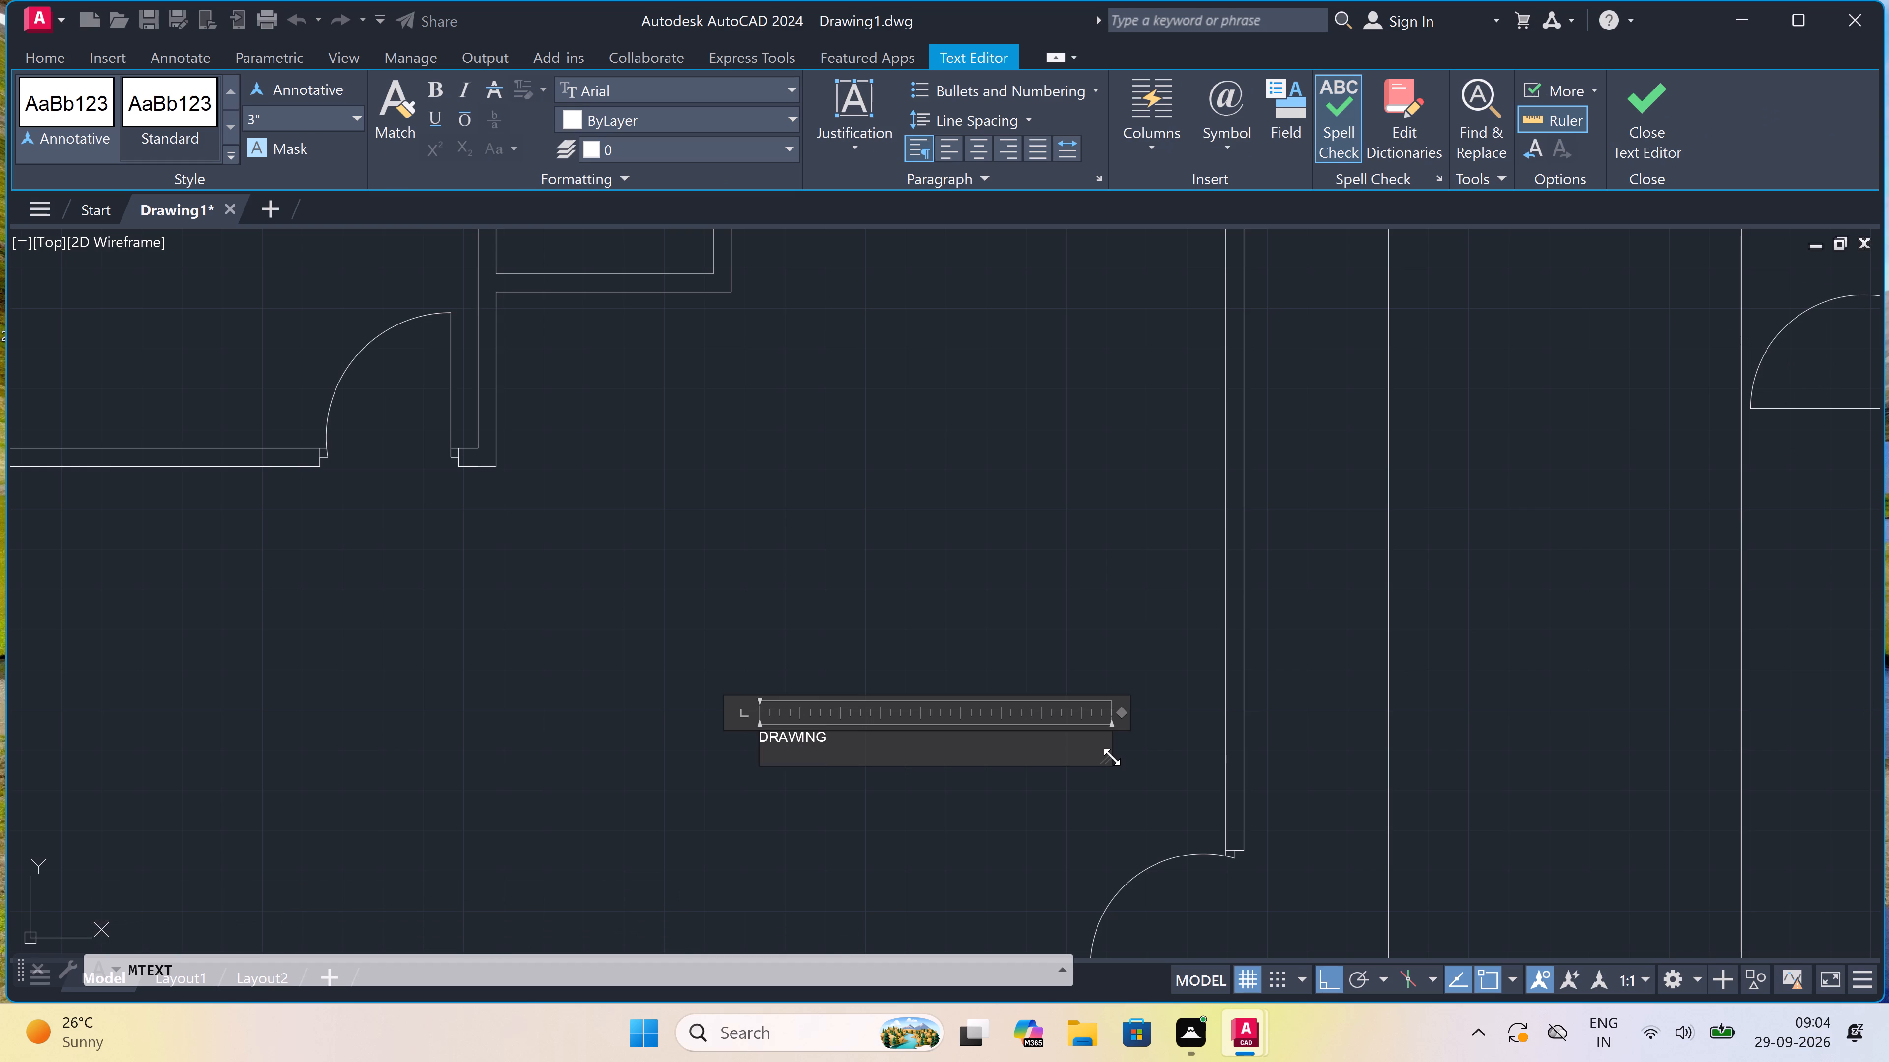
pyautogui.press('1')
pyautogui.write('5\'0"X')
pyautogui.press('1')
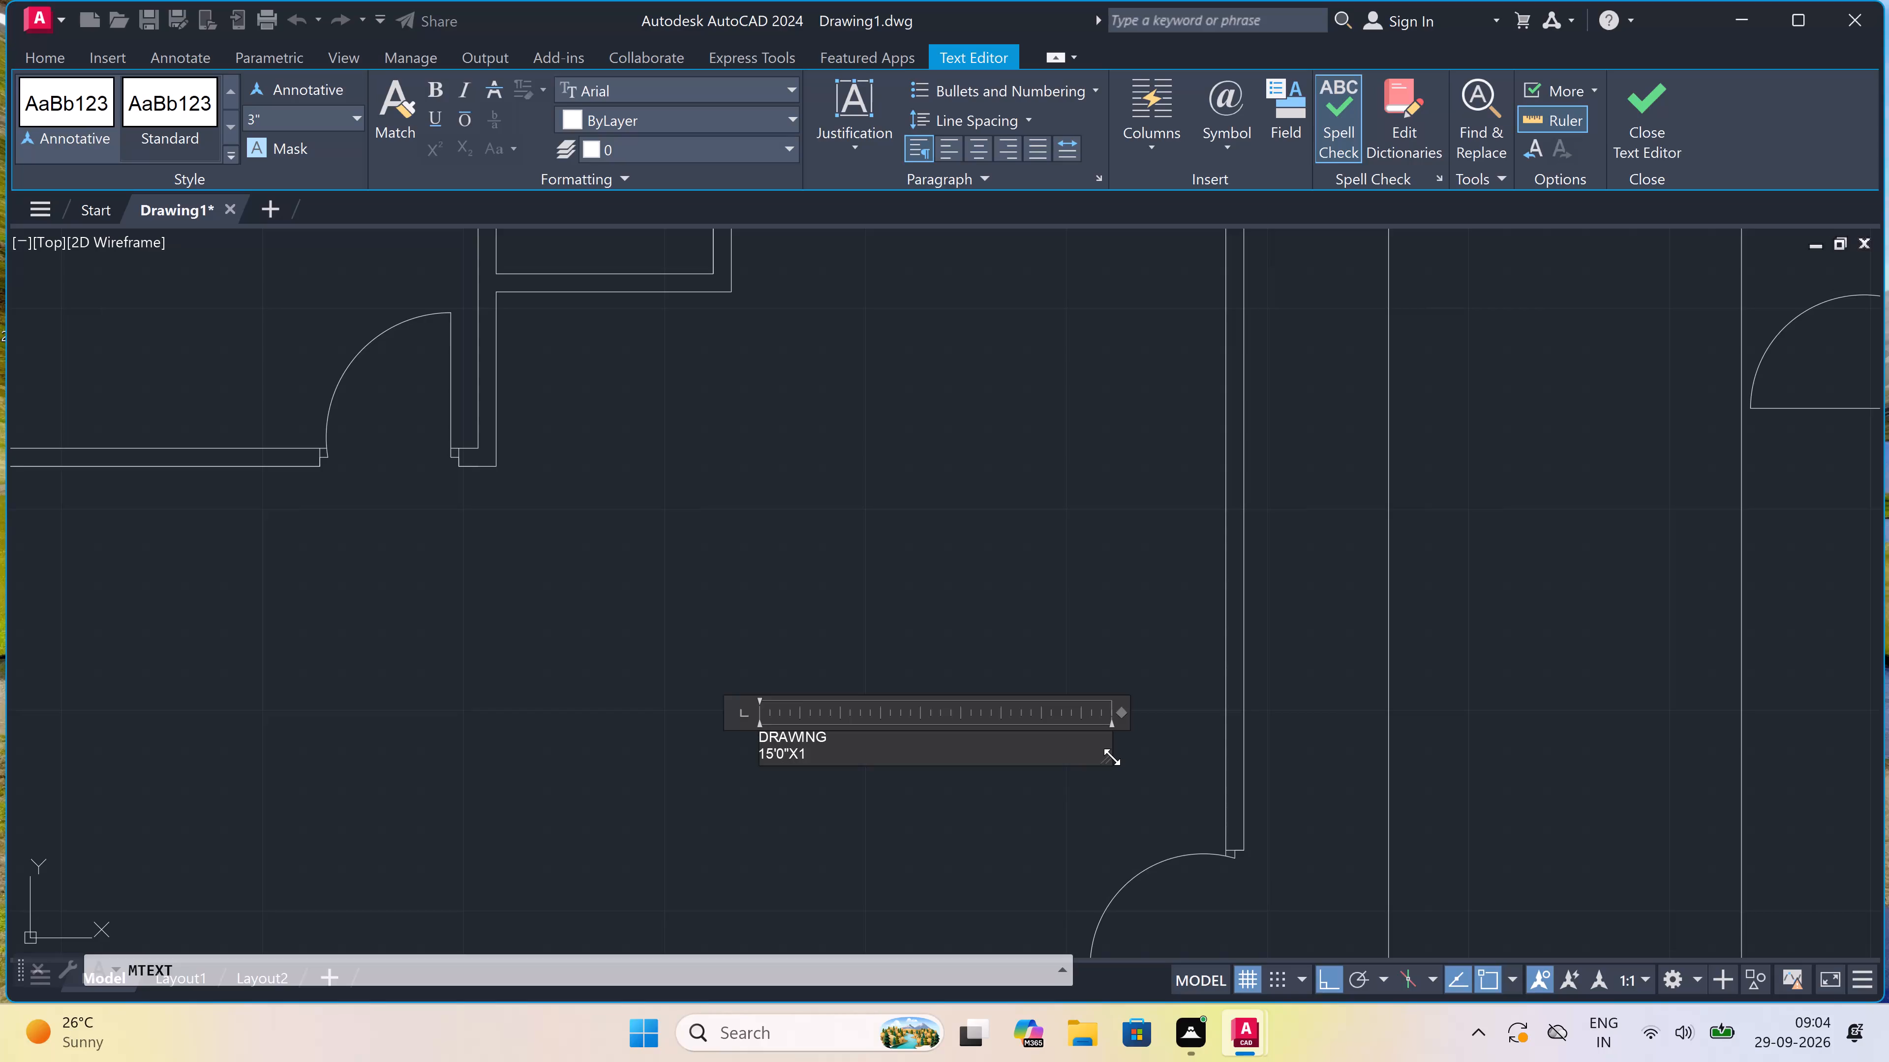
pyautogui.write("0'")
pyautogui.write('10"')
pyautogui.click(912, 572)
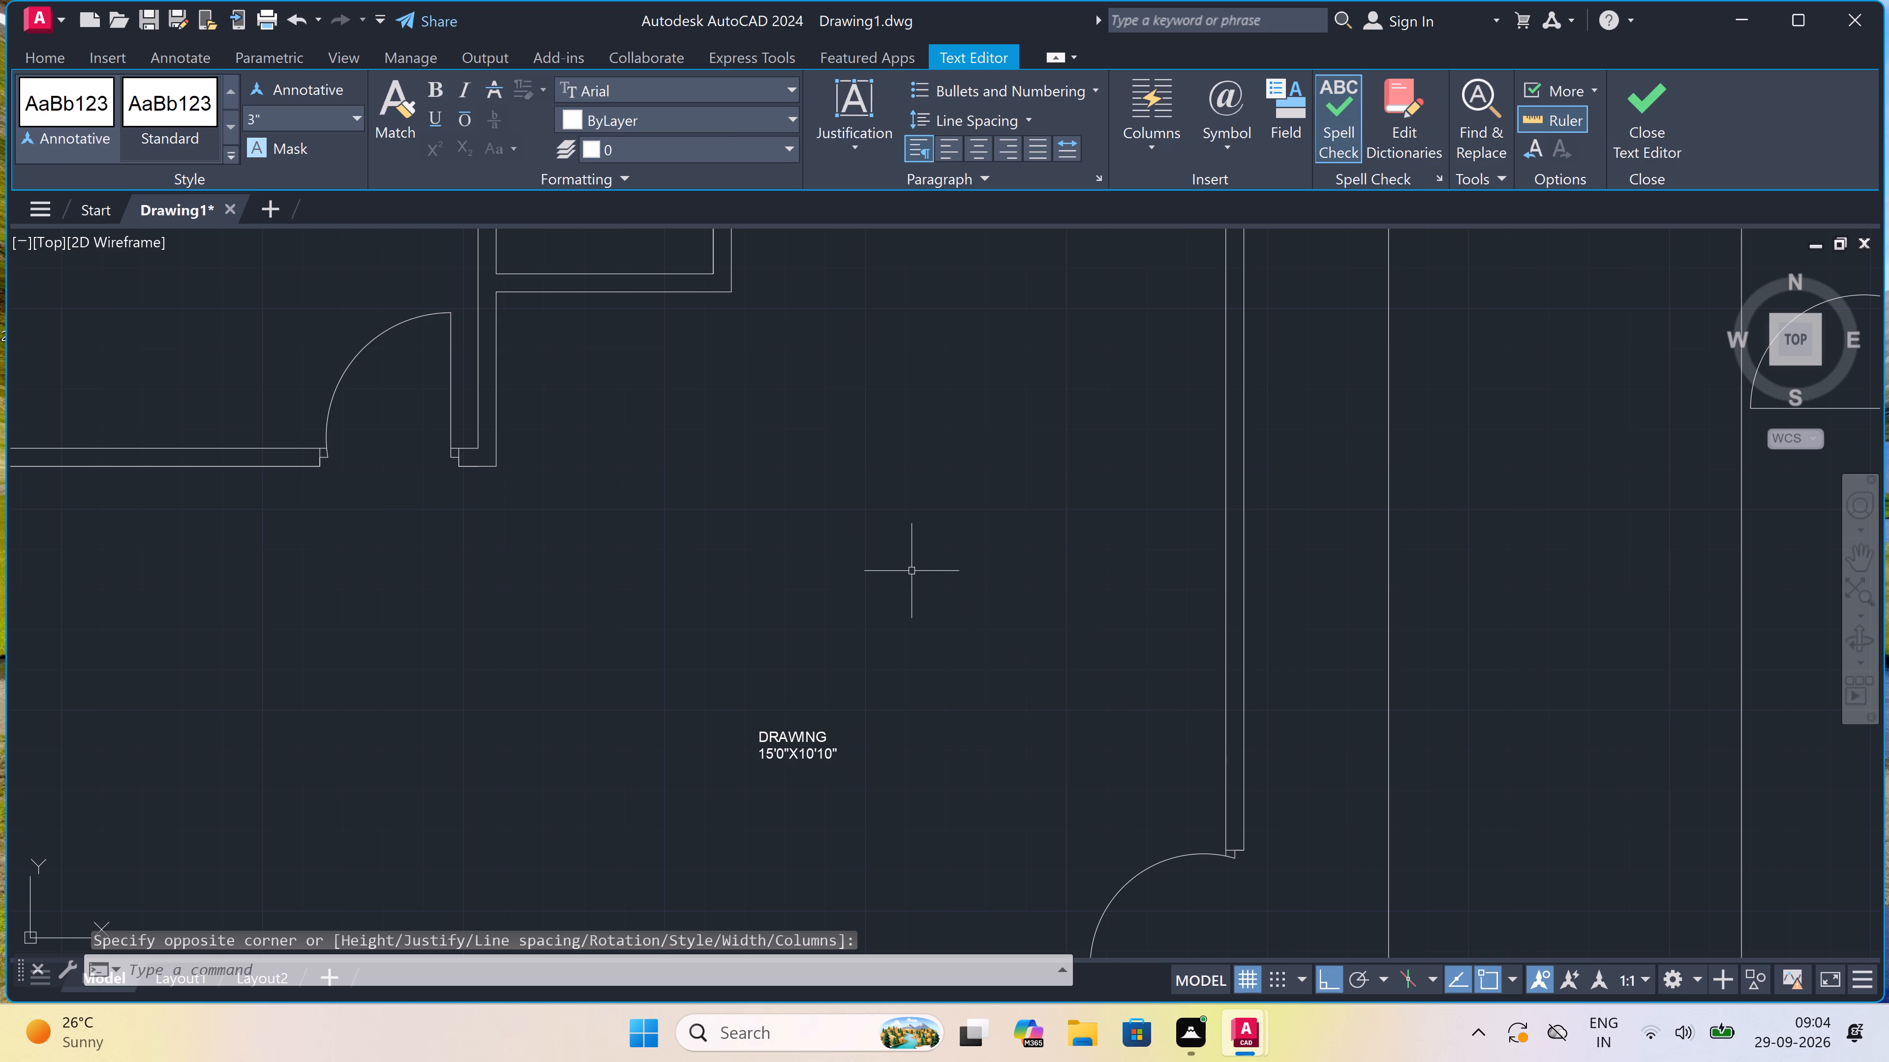
# Add the multiline text BEDROOM with 10'8'X10'3" on a second line in the room south of the 15'0"X10'10" drawing room.
pyautogui.scroll(-3, 915, 569)
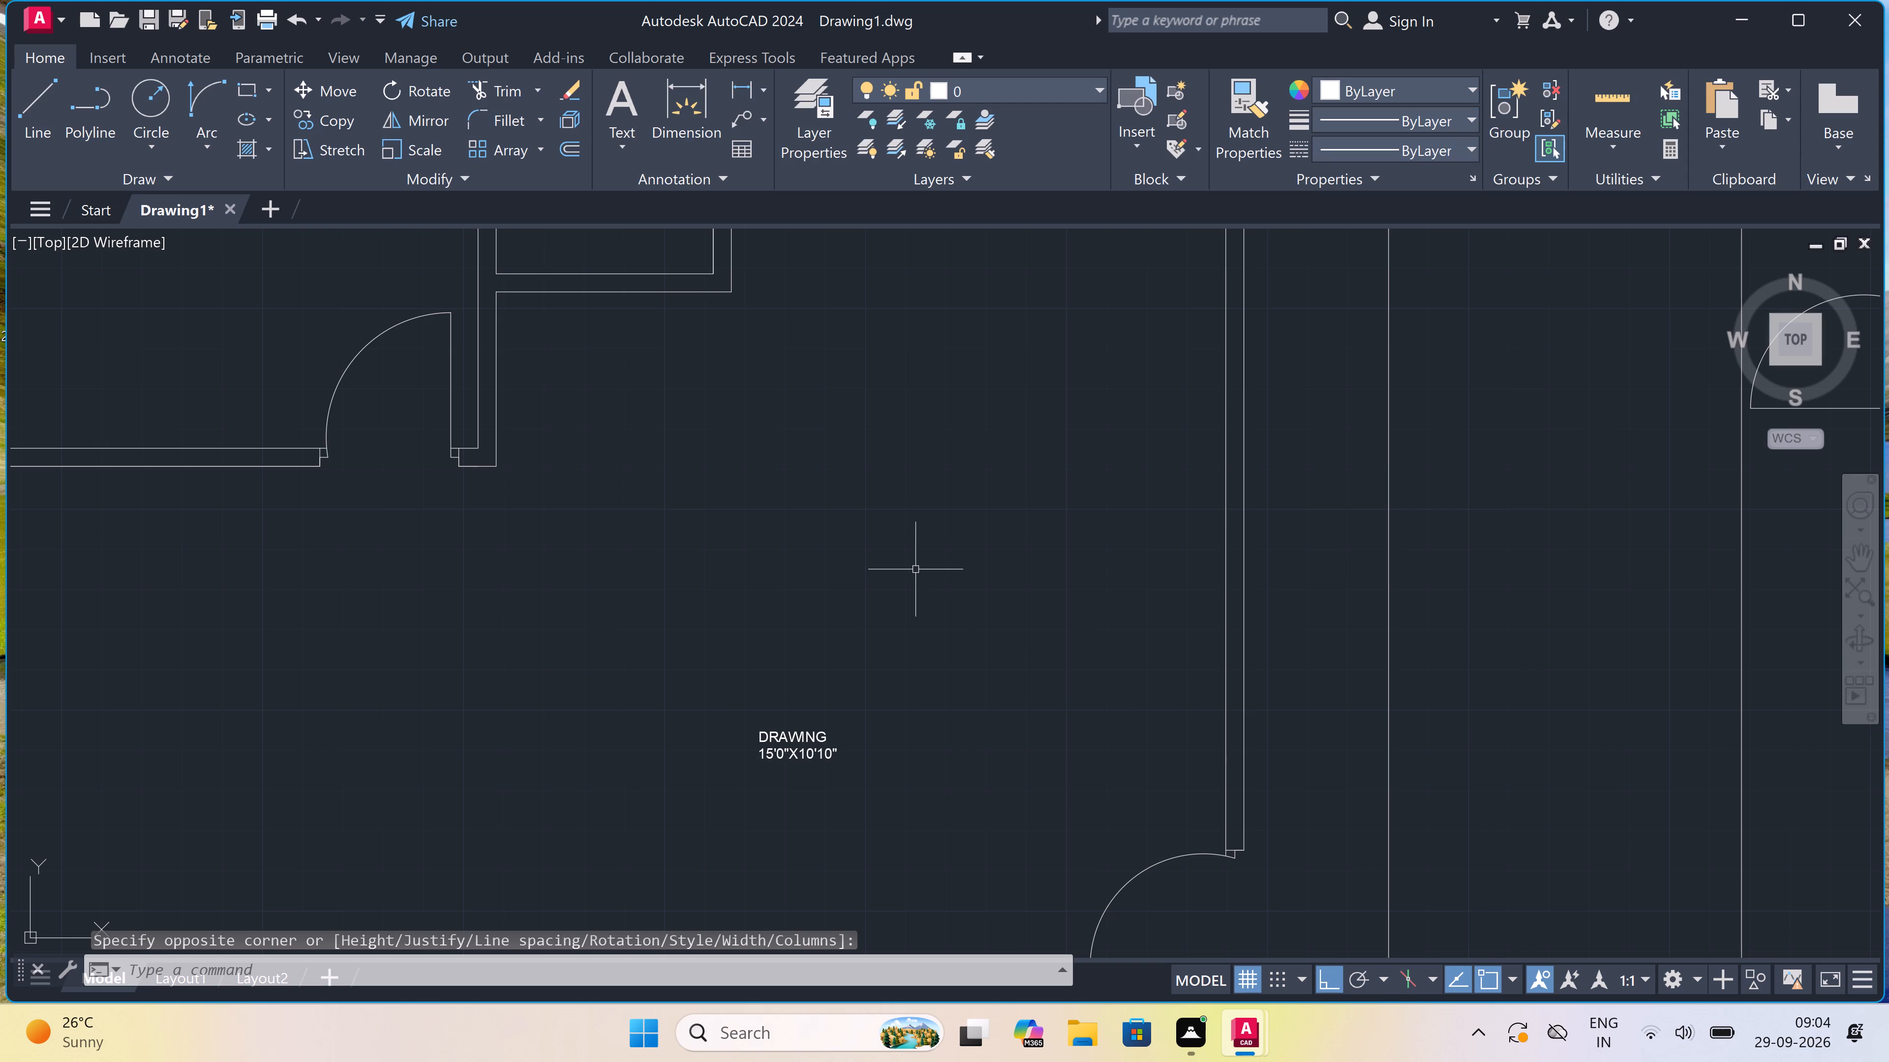
pyautogui.scroll(-3, 904, 594)
pyautogui.scroll(4, 905, 634)
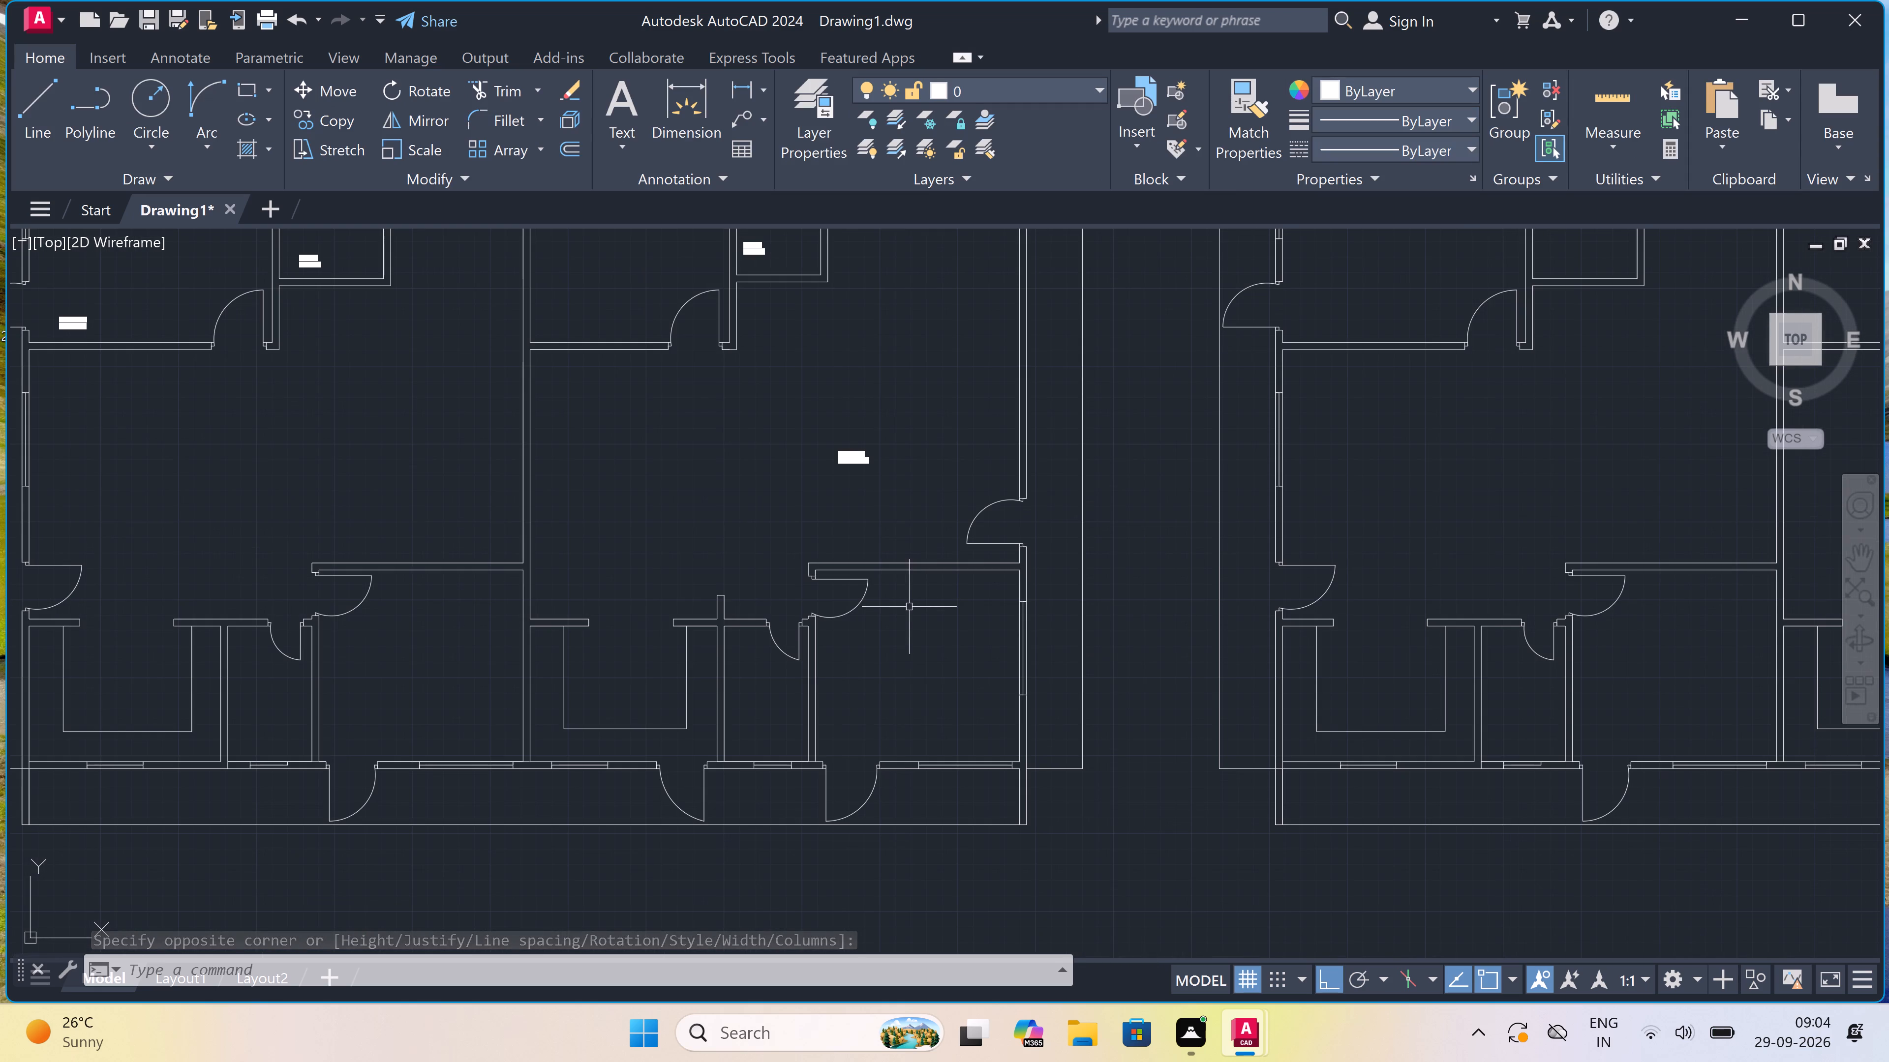
pyautogui.scroll(2, 924, 590)
pyautogui.press('space')
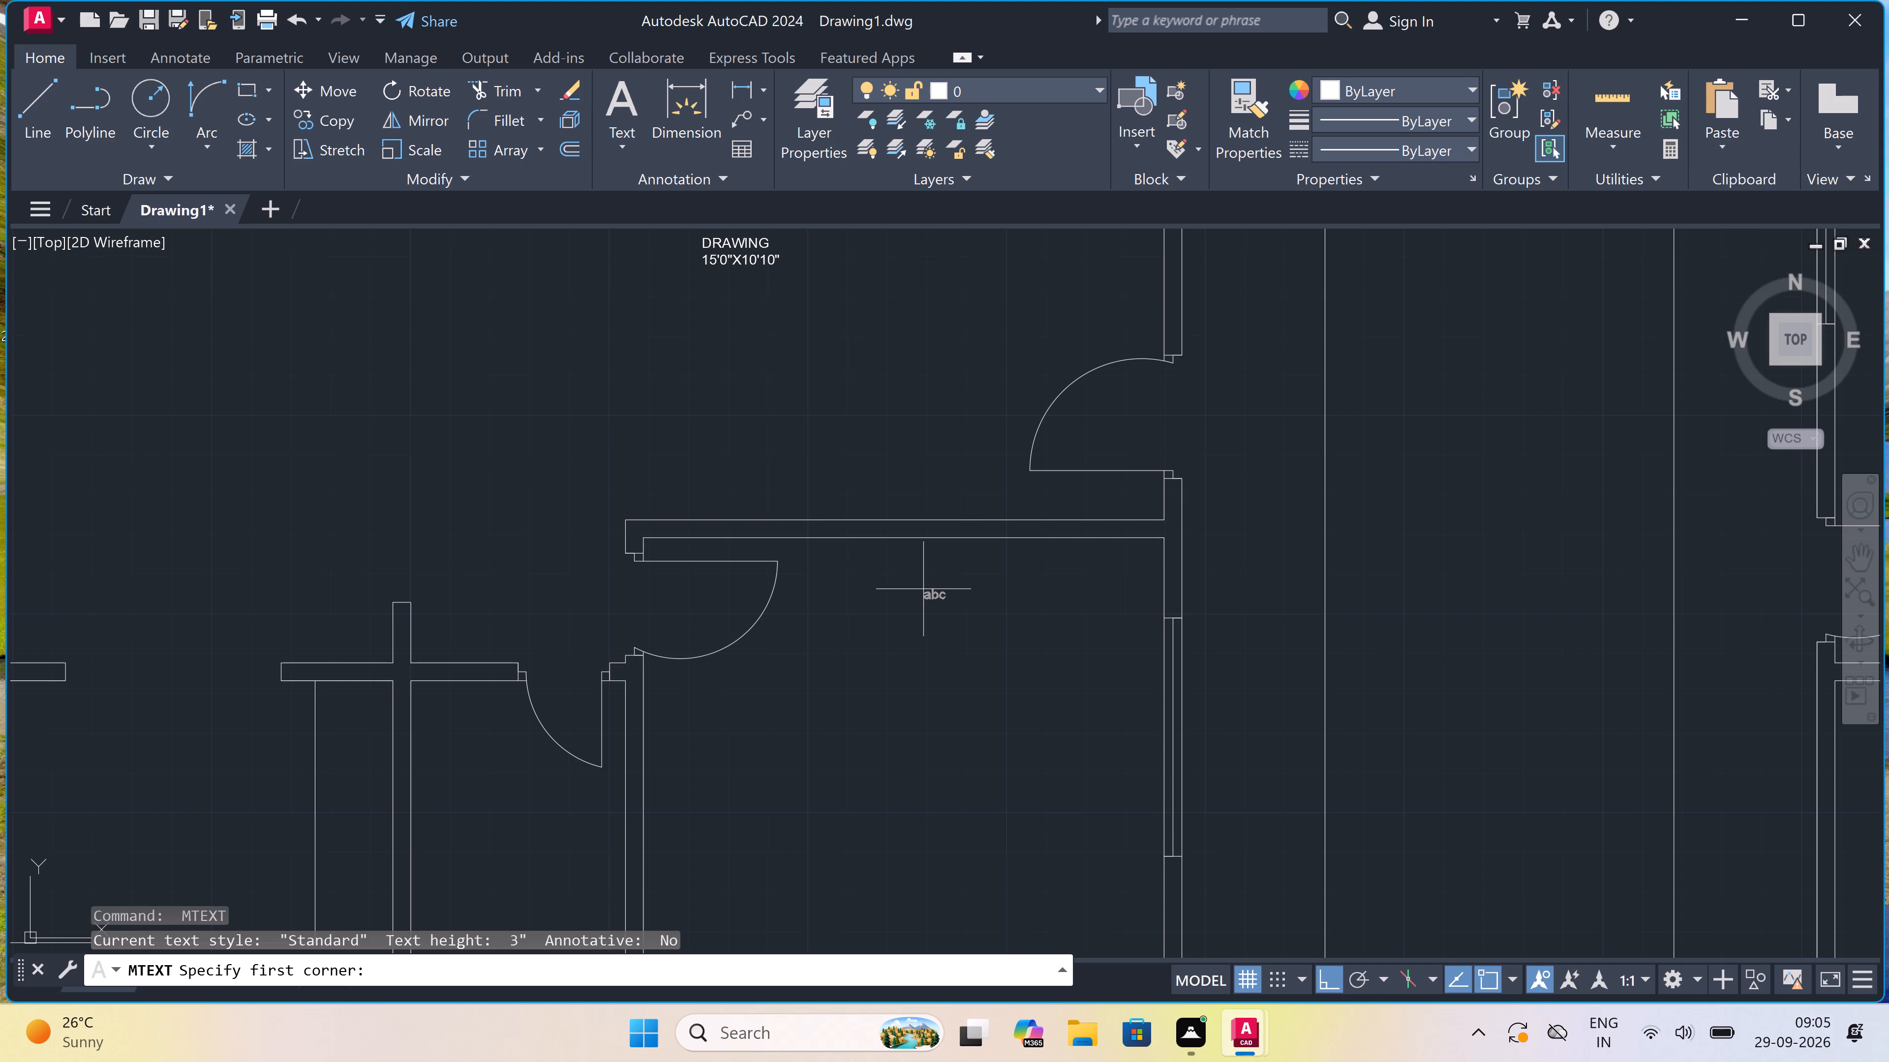
pyautogui.moveTo(873, 577); pyautogui.dragTo(877, 581)
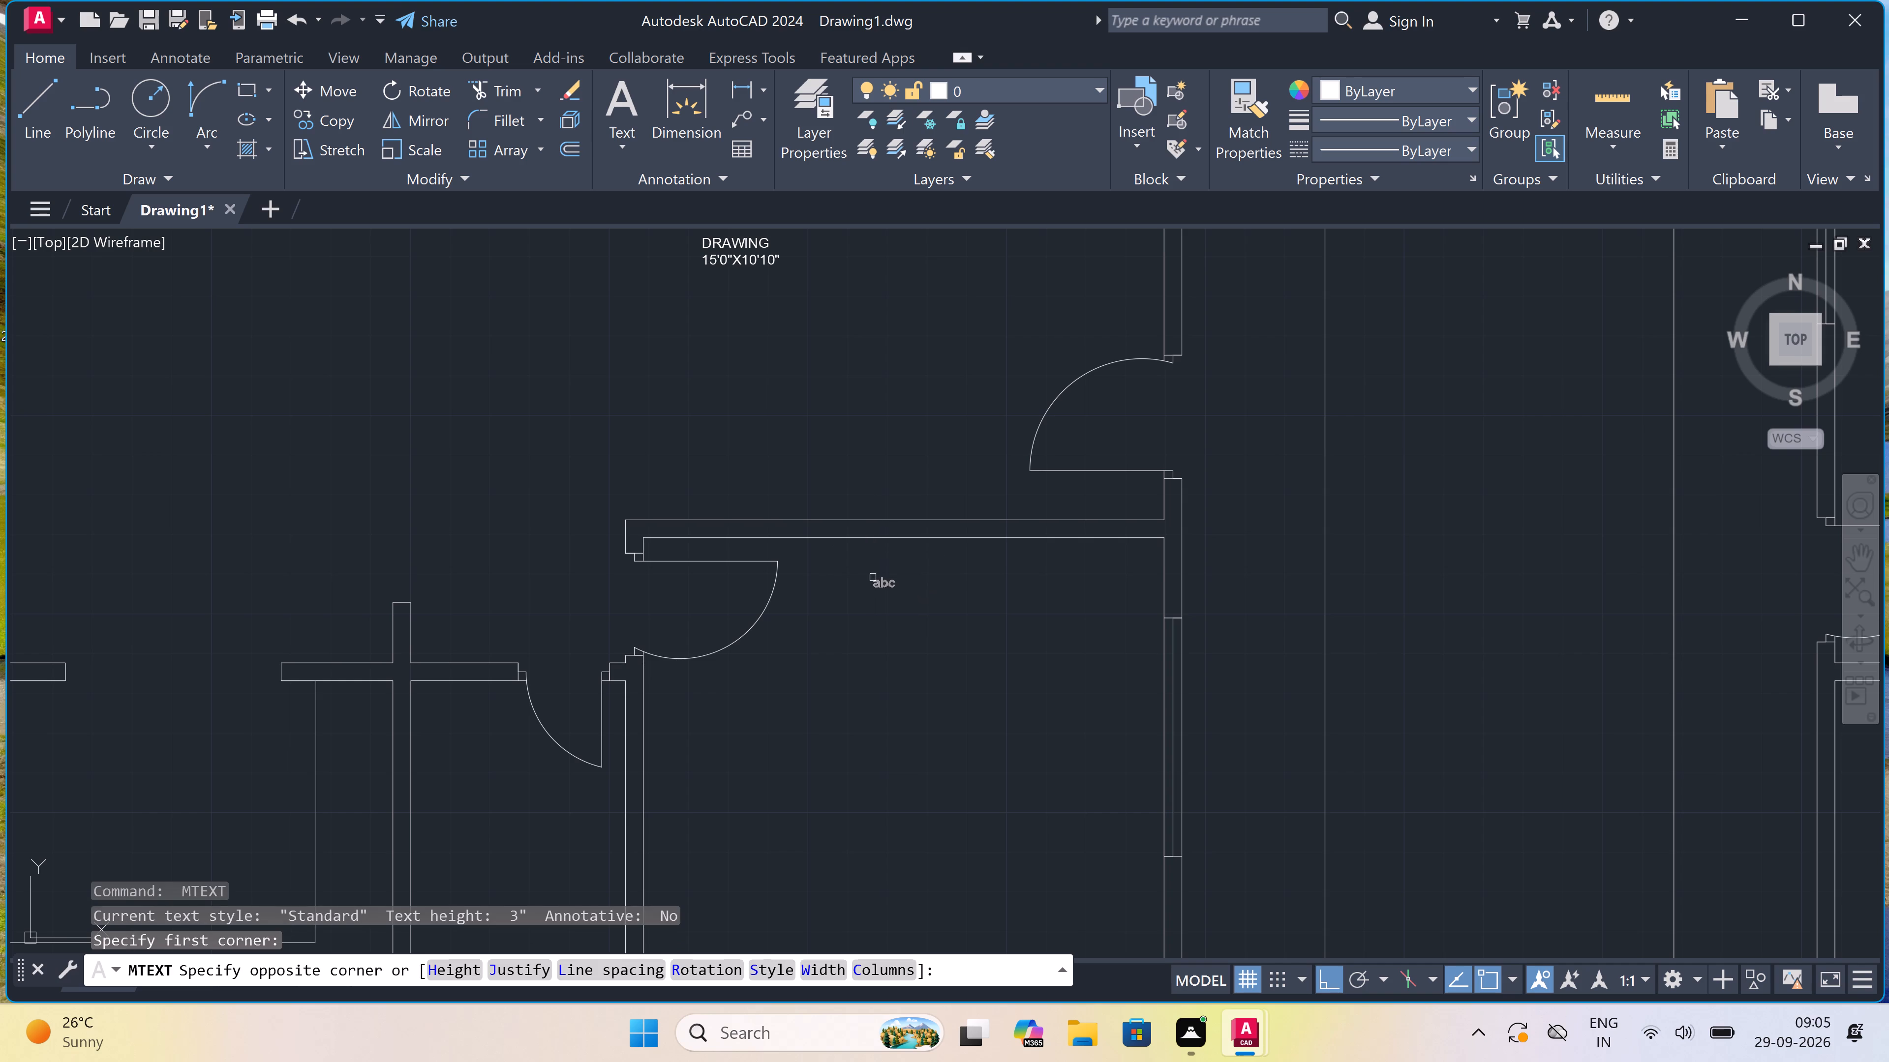
pyautogui.click(1316, 603)
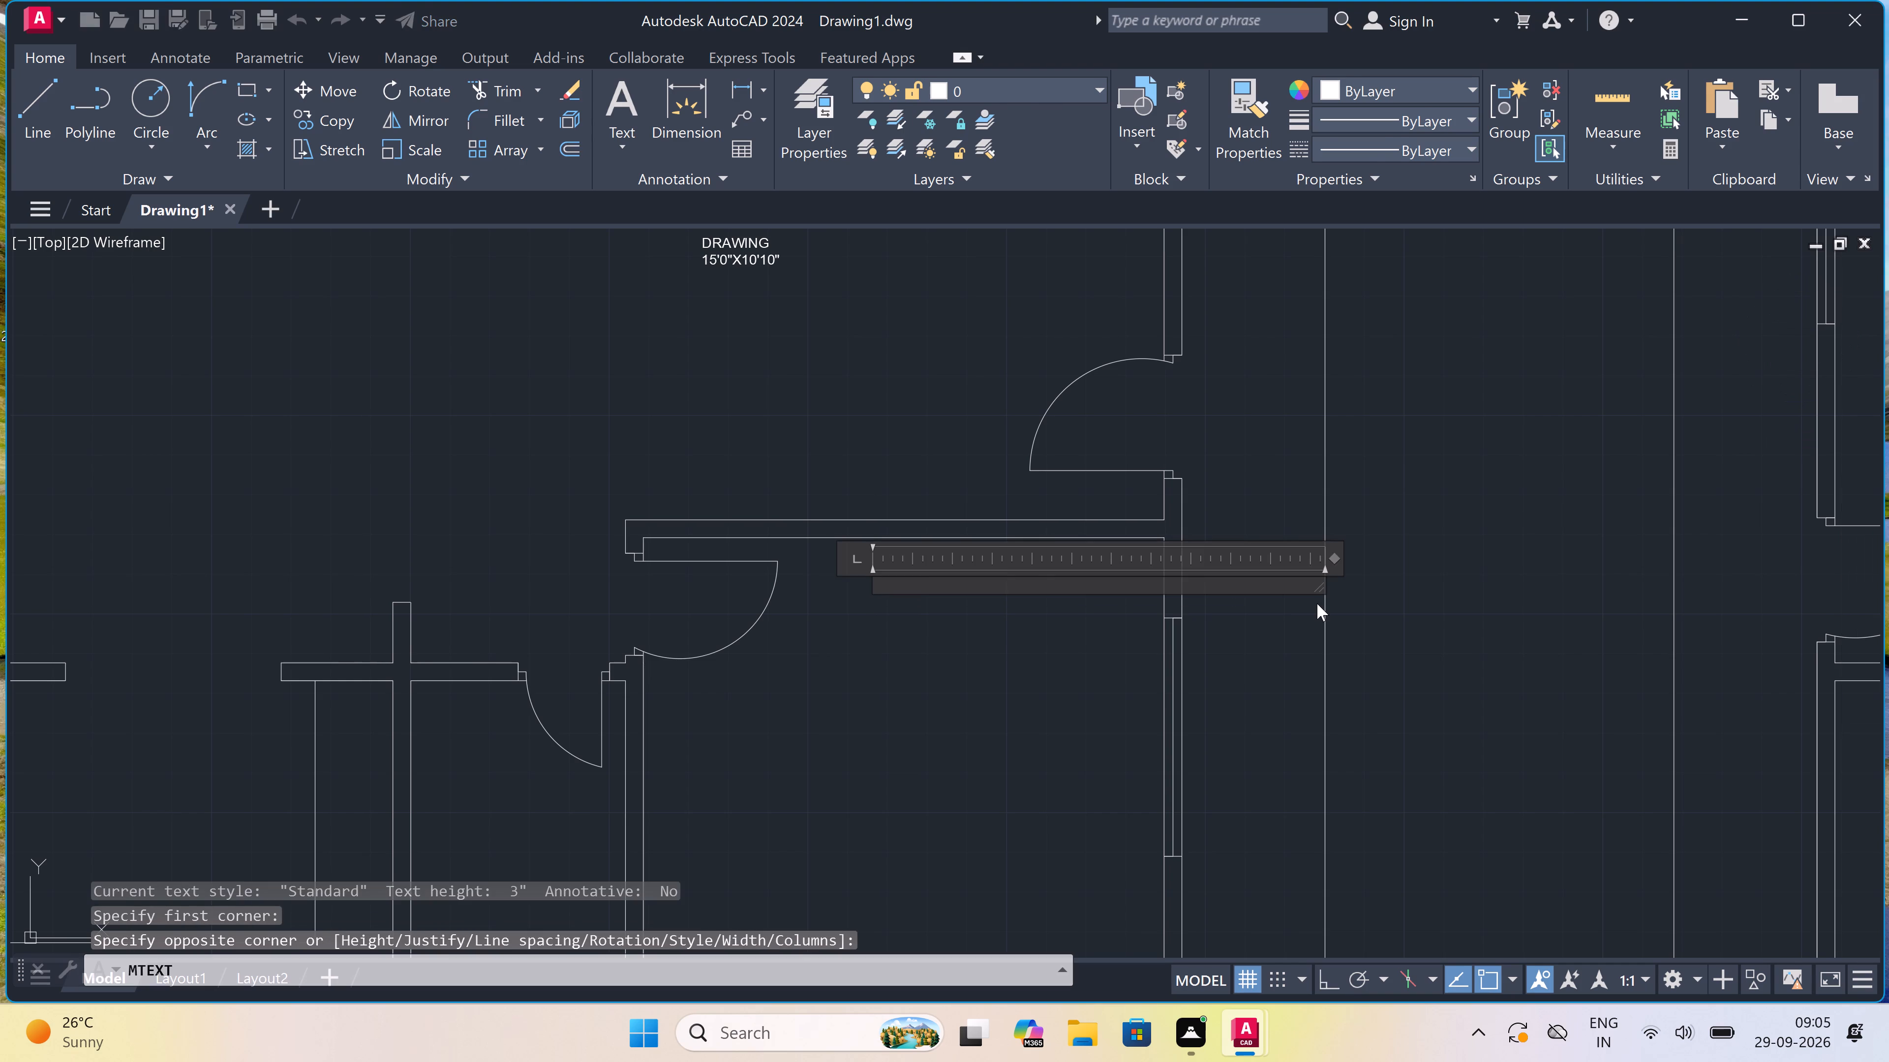
pyautogui.write('BEDROOM')
pyautogui.press('Return')
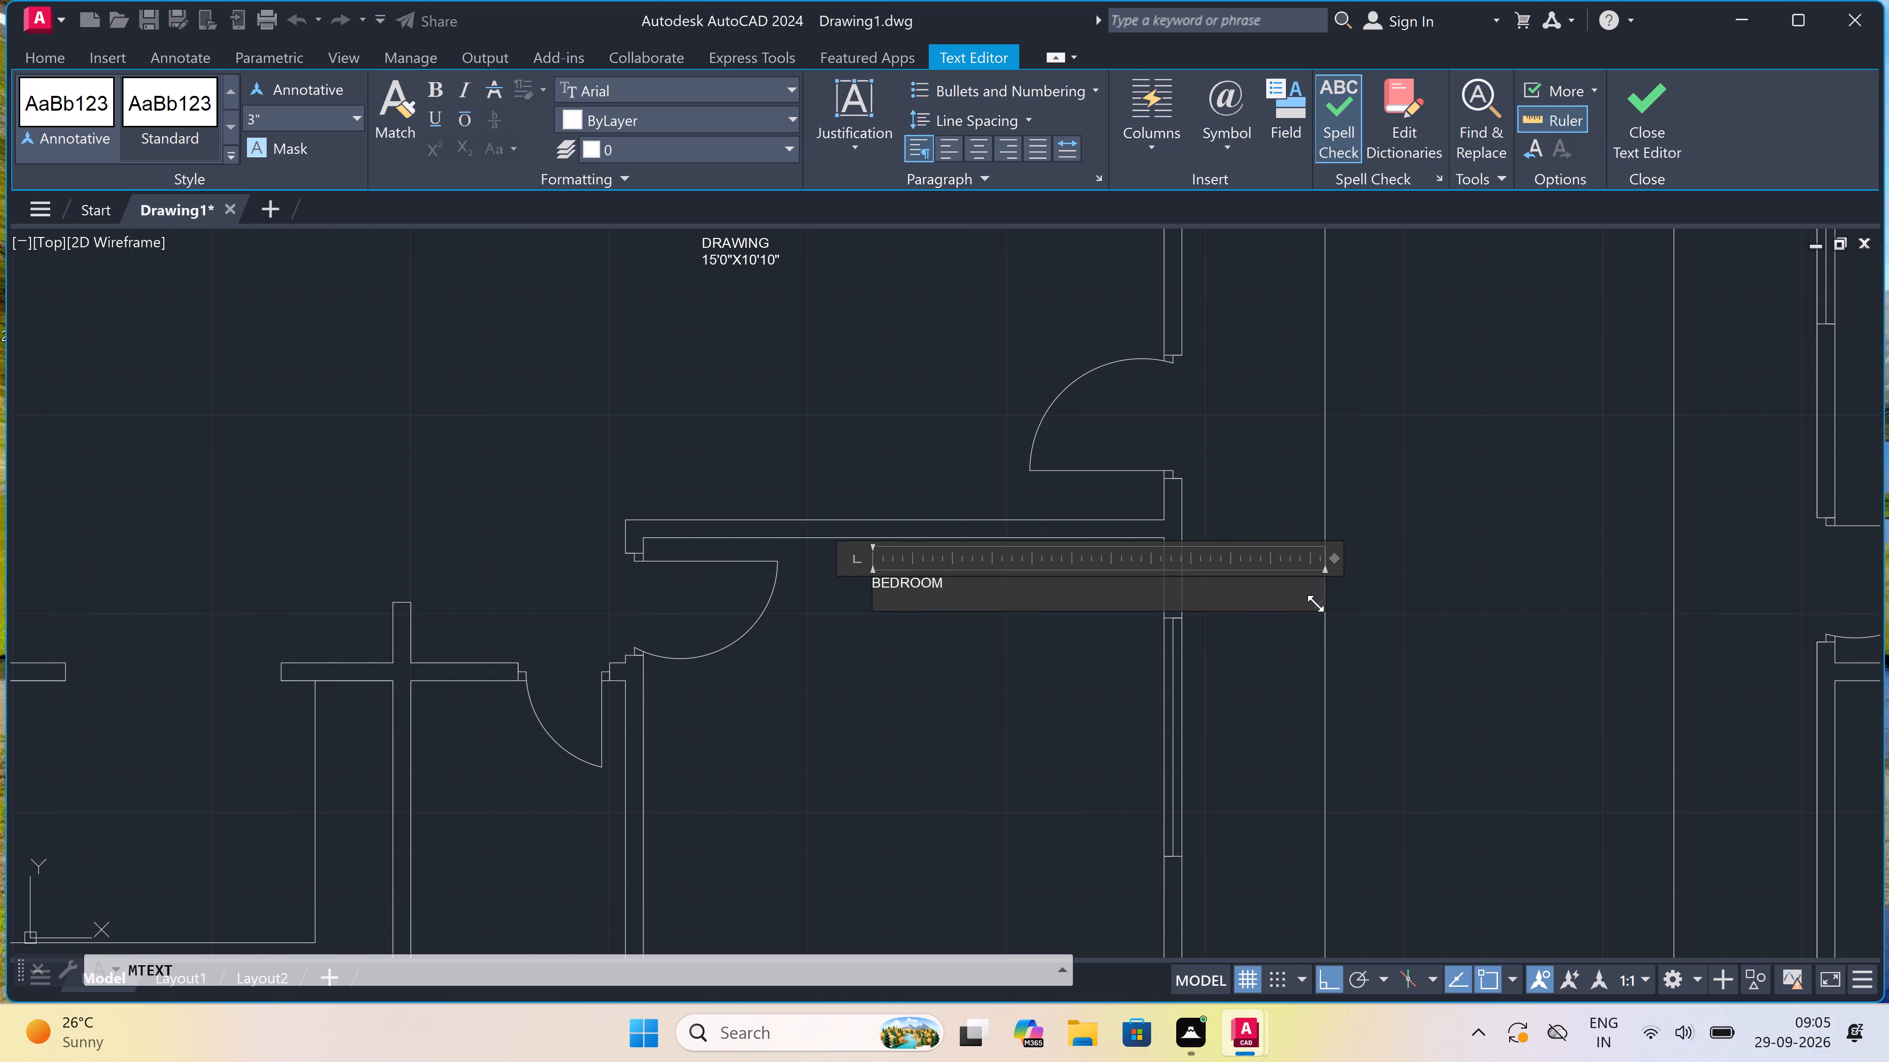
pyautogui.scroll(2, 923, 619)
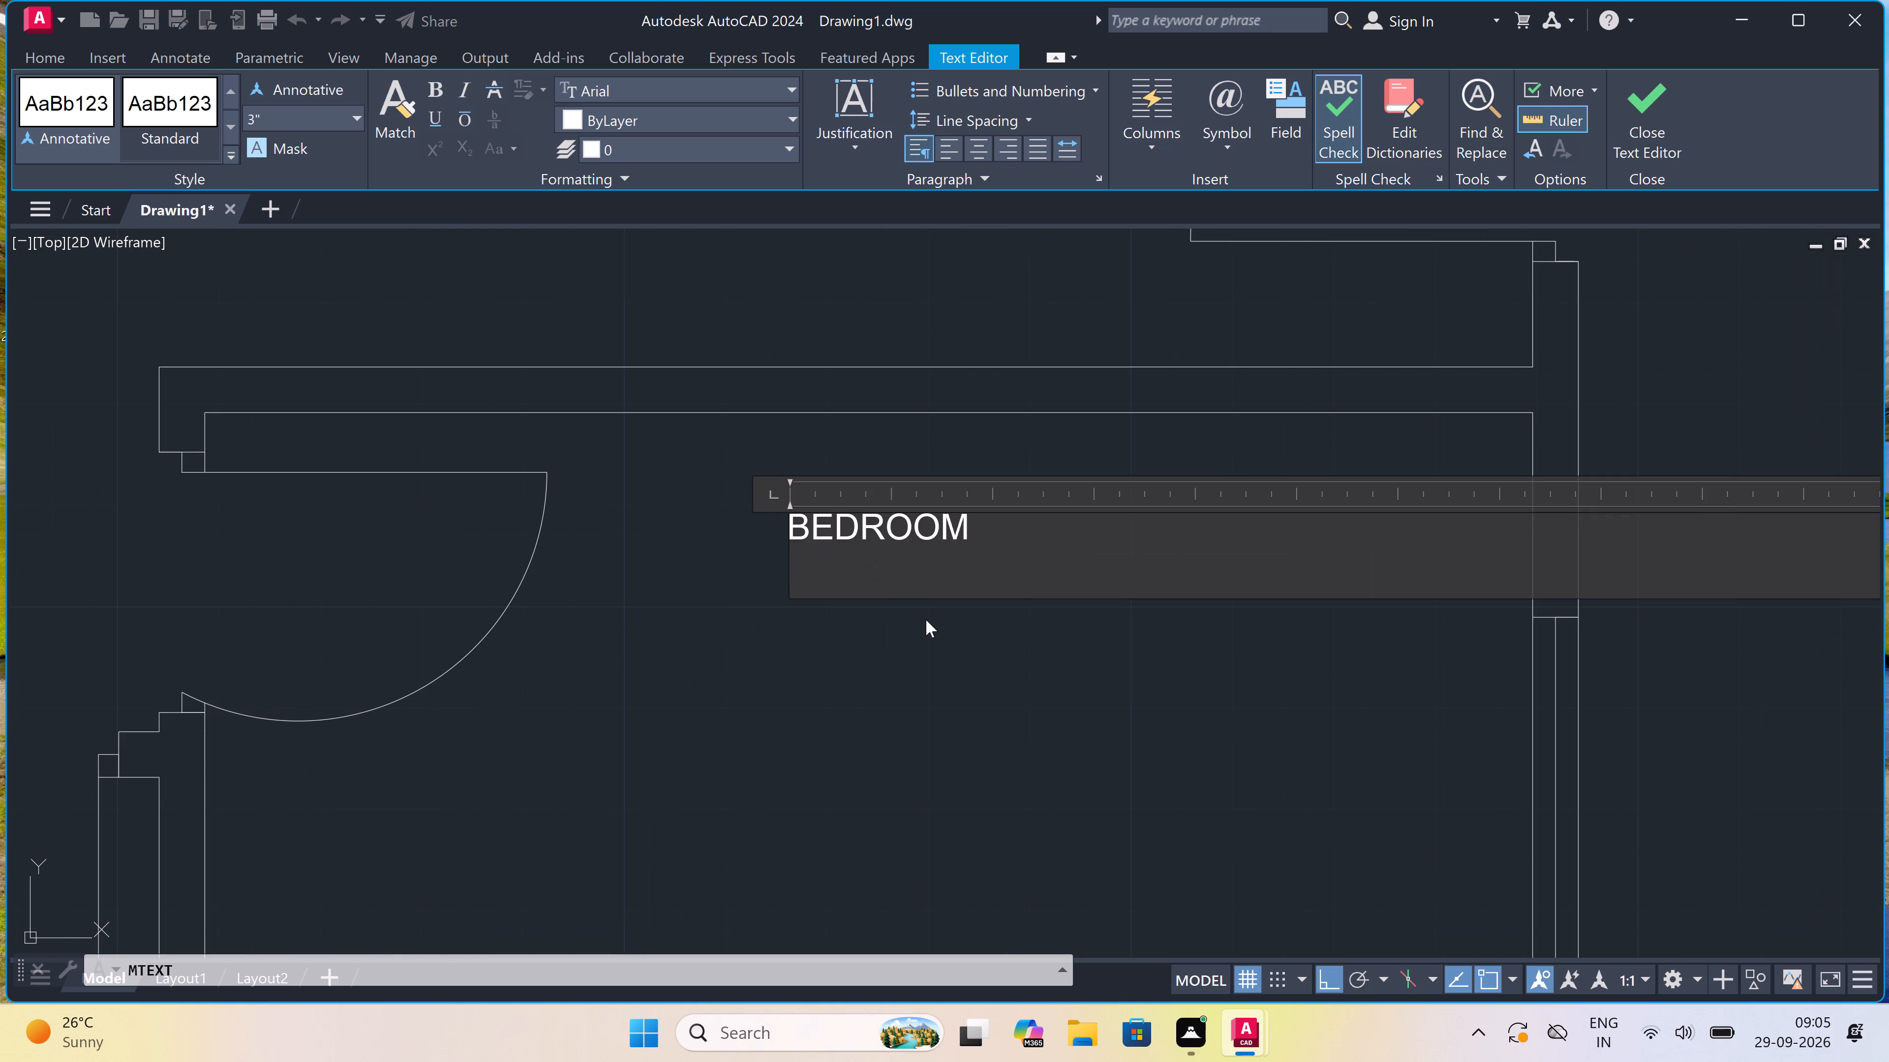
pyautogui.press('1')
pyautogui.write("0'")
pyautogui.press('8')
pyautogui.press("'")
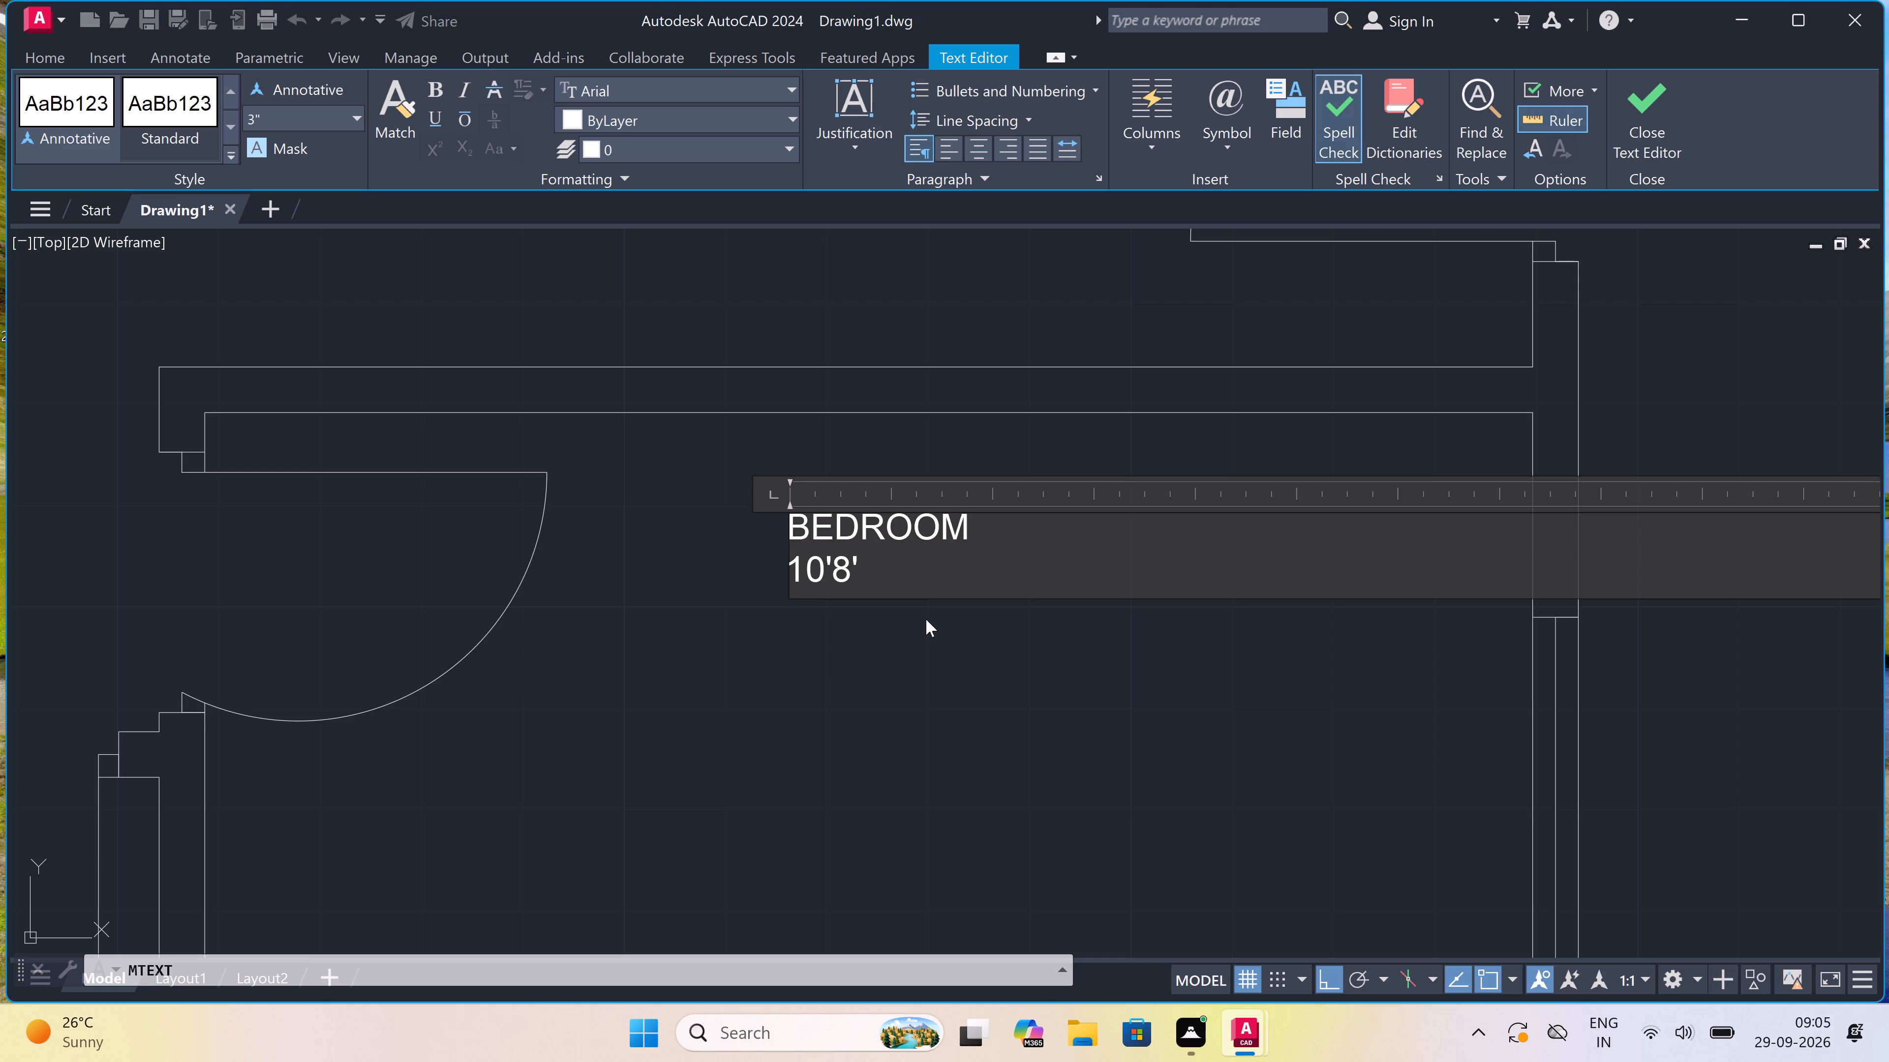
pyautogui.write('X1')
pyautogui.write("0'")
pyautogui.press('3')
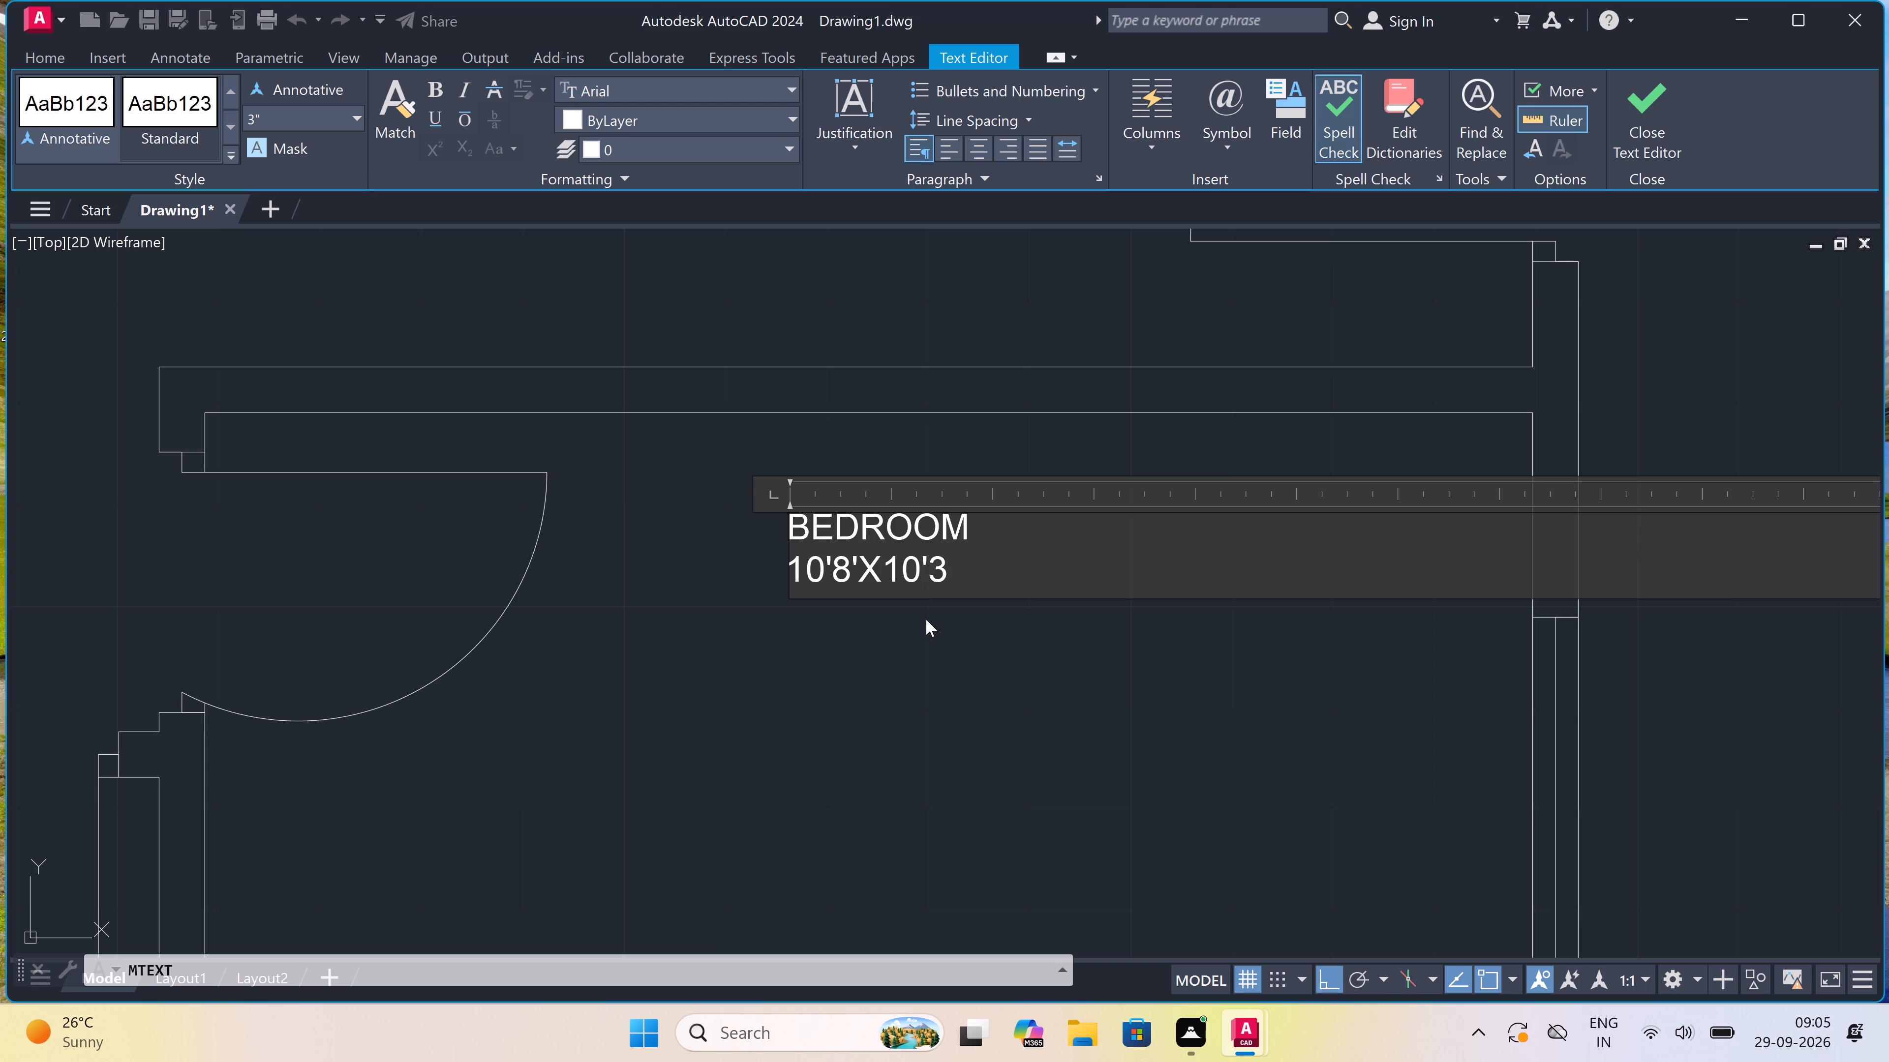
pyautogui.hotkey('shift', '"')
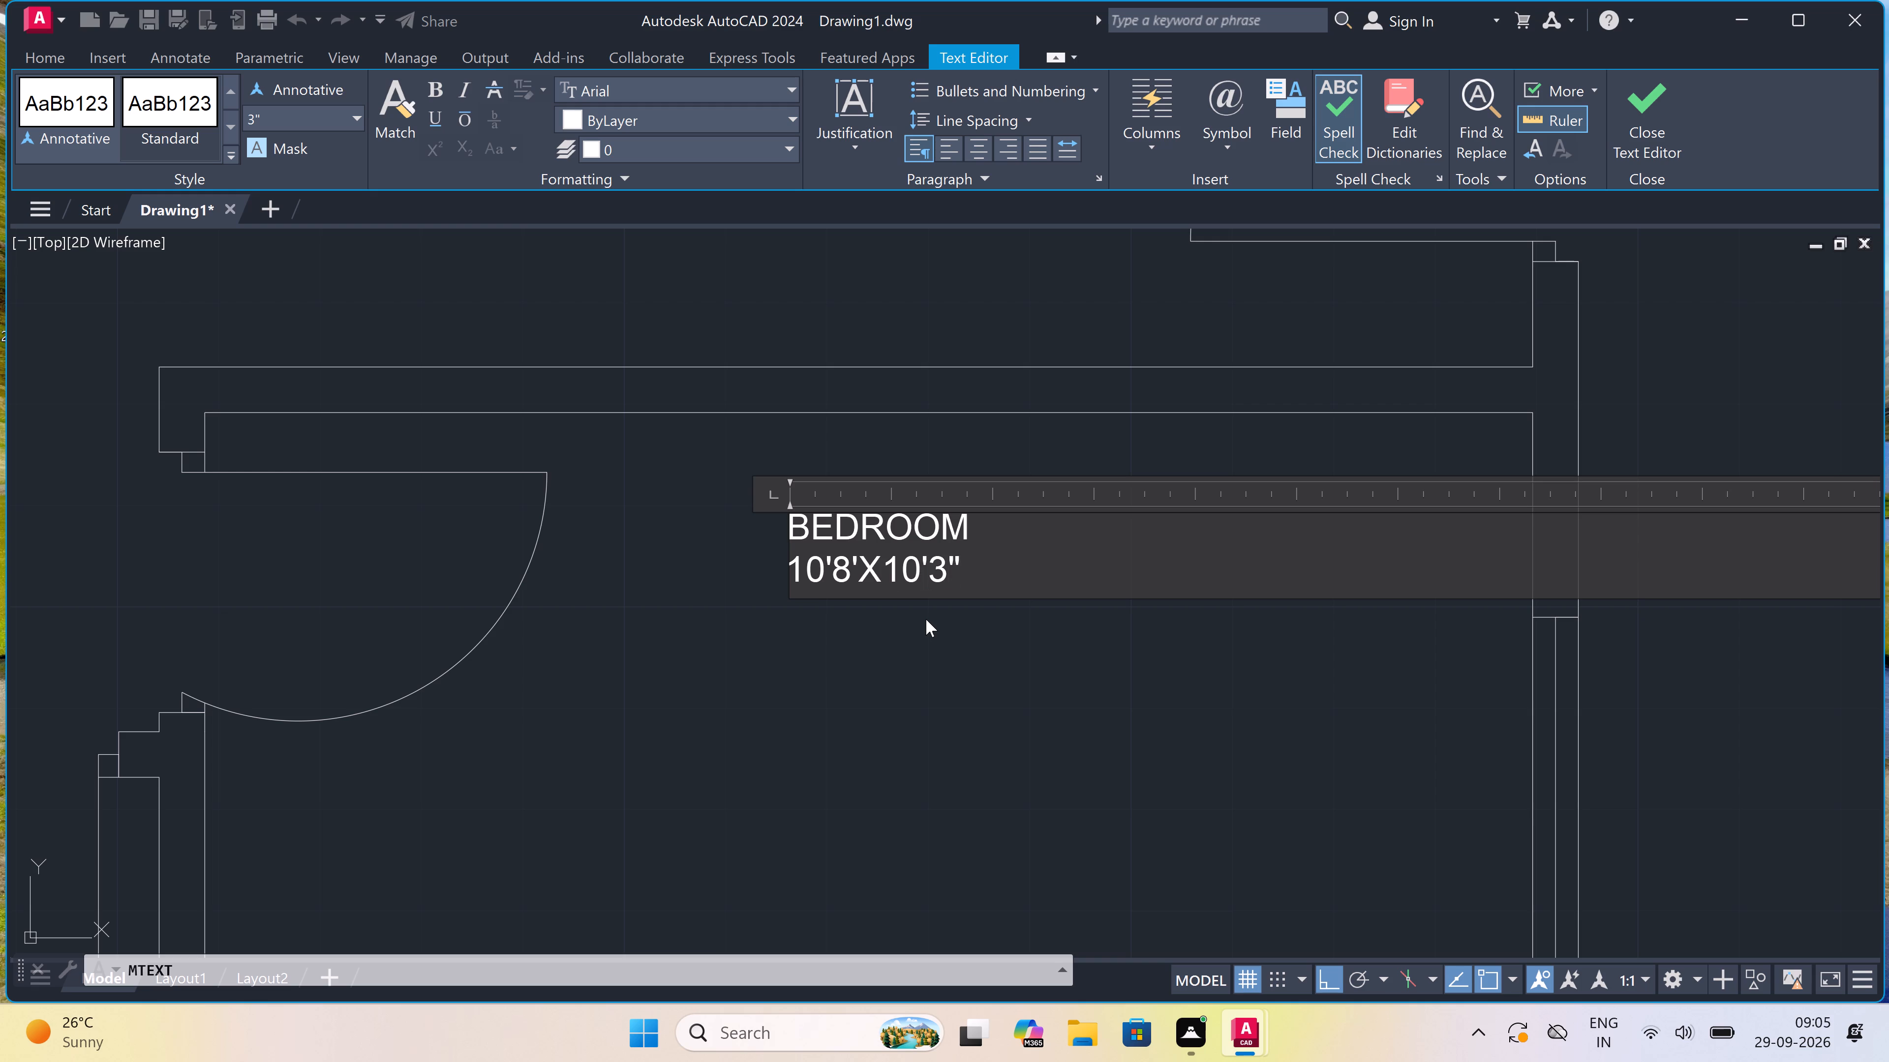
pyautogui.click(926, 619)
# Add the multiline text TOILET with 4'9"X5'10" on a second line in the small room west of the southeast bedroom.
pyautogui.scroll(-4, 902, 572)
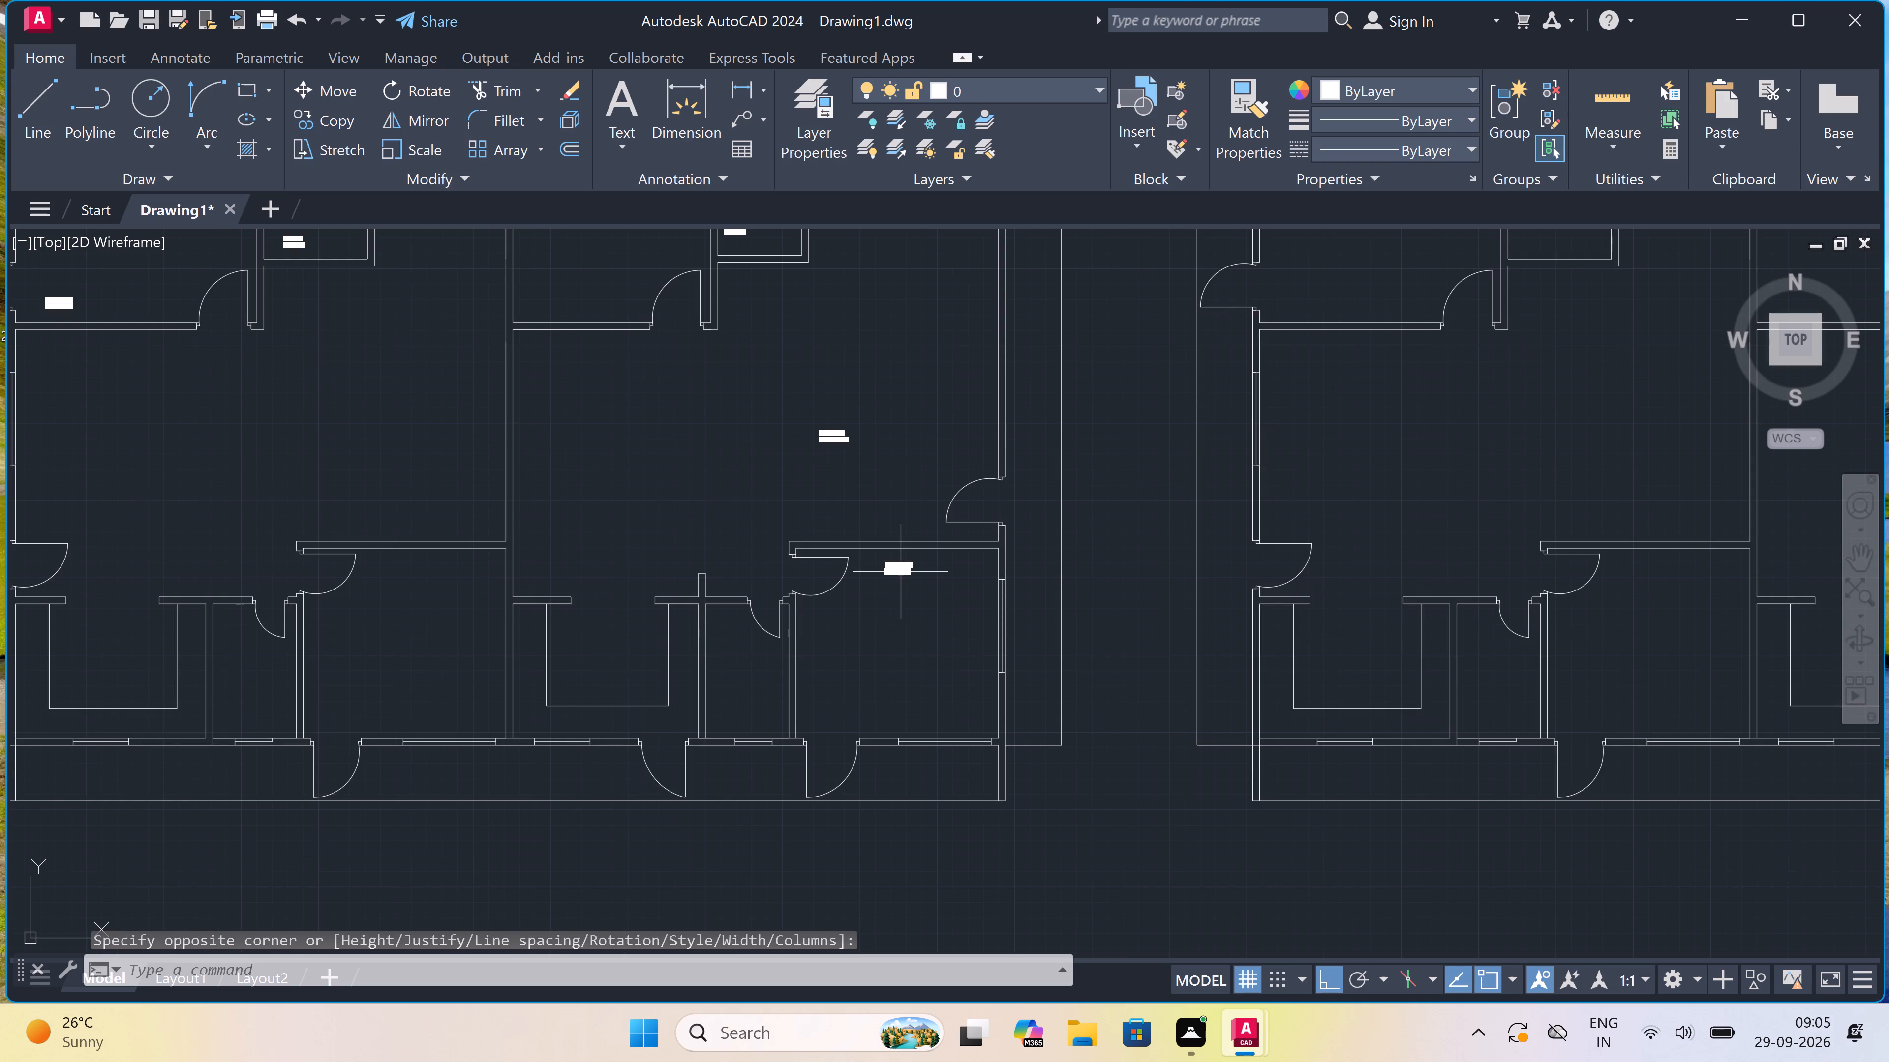
pyautogui.scroll(4, 653, 691)
pyautogui.scroll(-4, 798, 680)
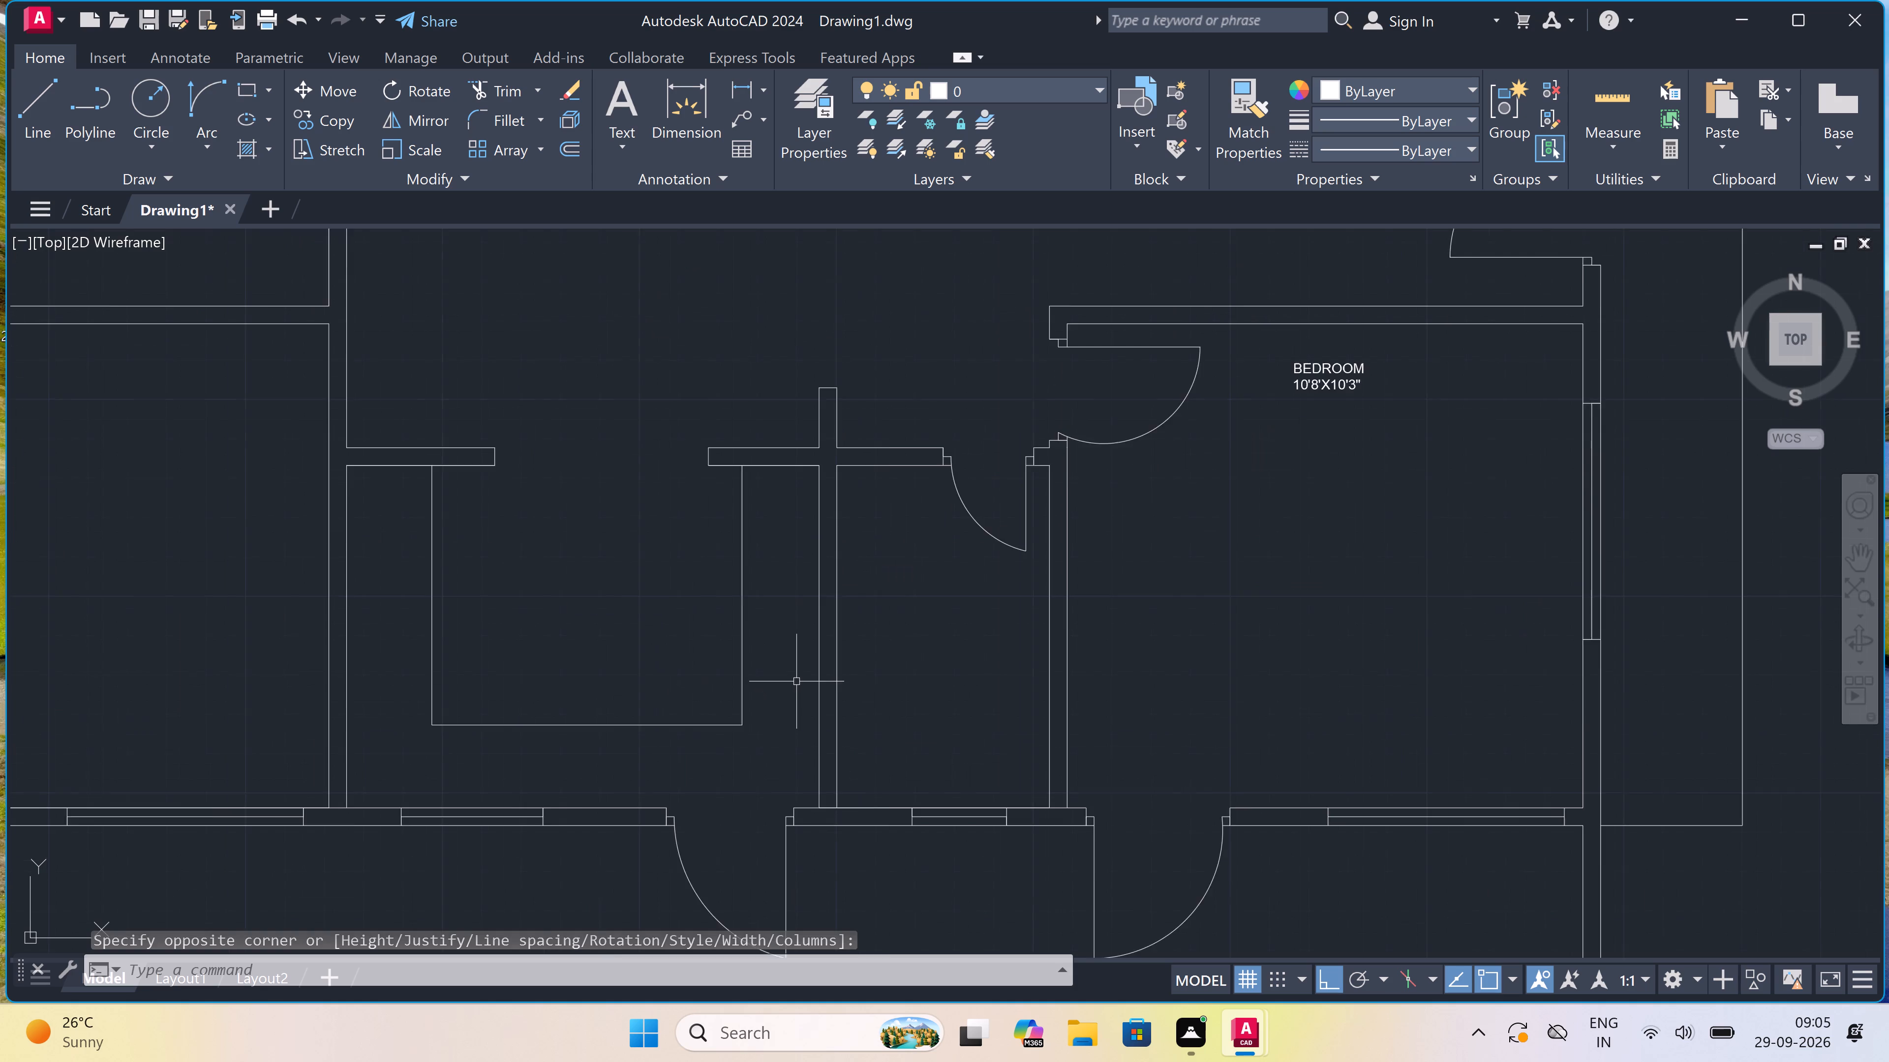
pyautogui.scroll(4, 882, 711)
pyautogui.press('space')
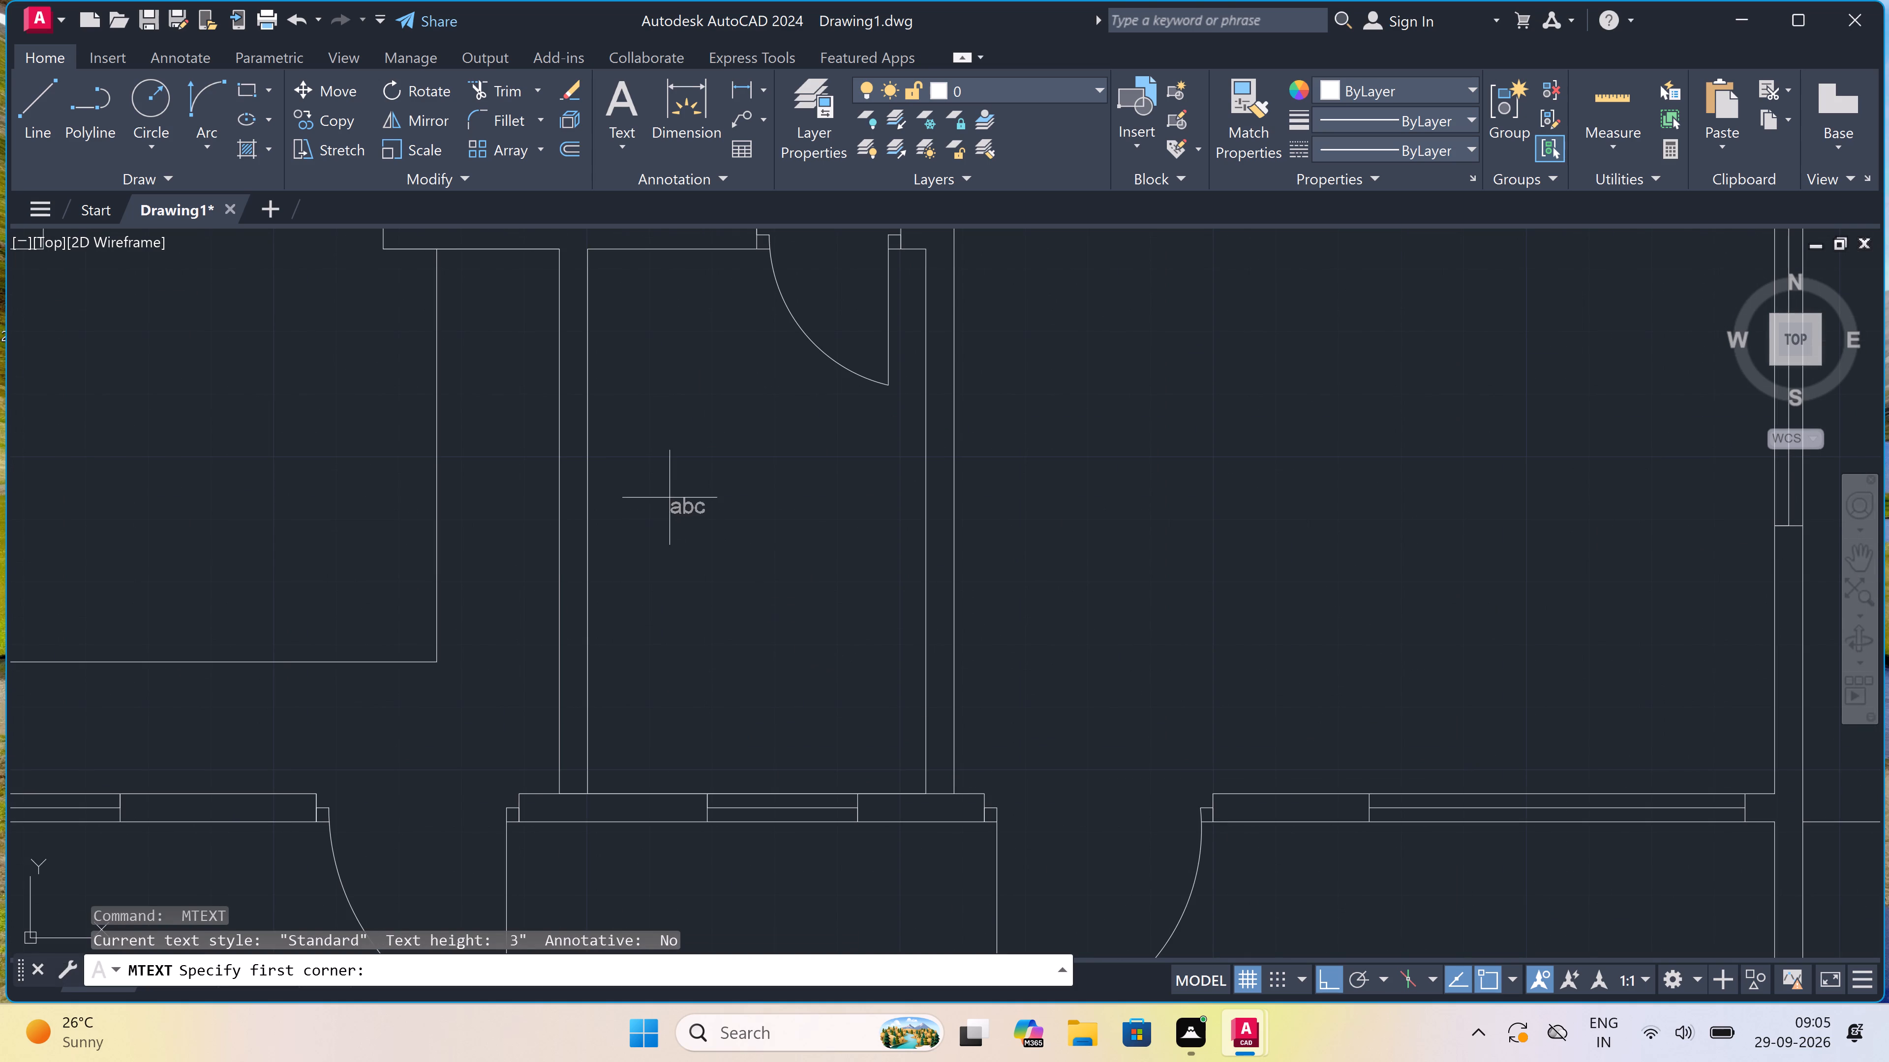
pyautogui.click(646, 421)
pyautogui.click(1121, 442)
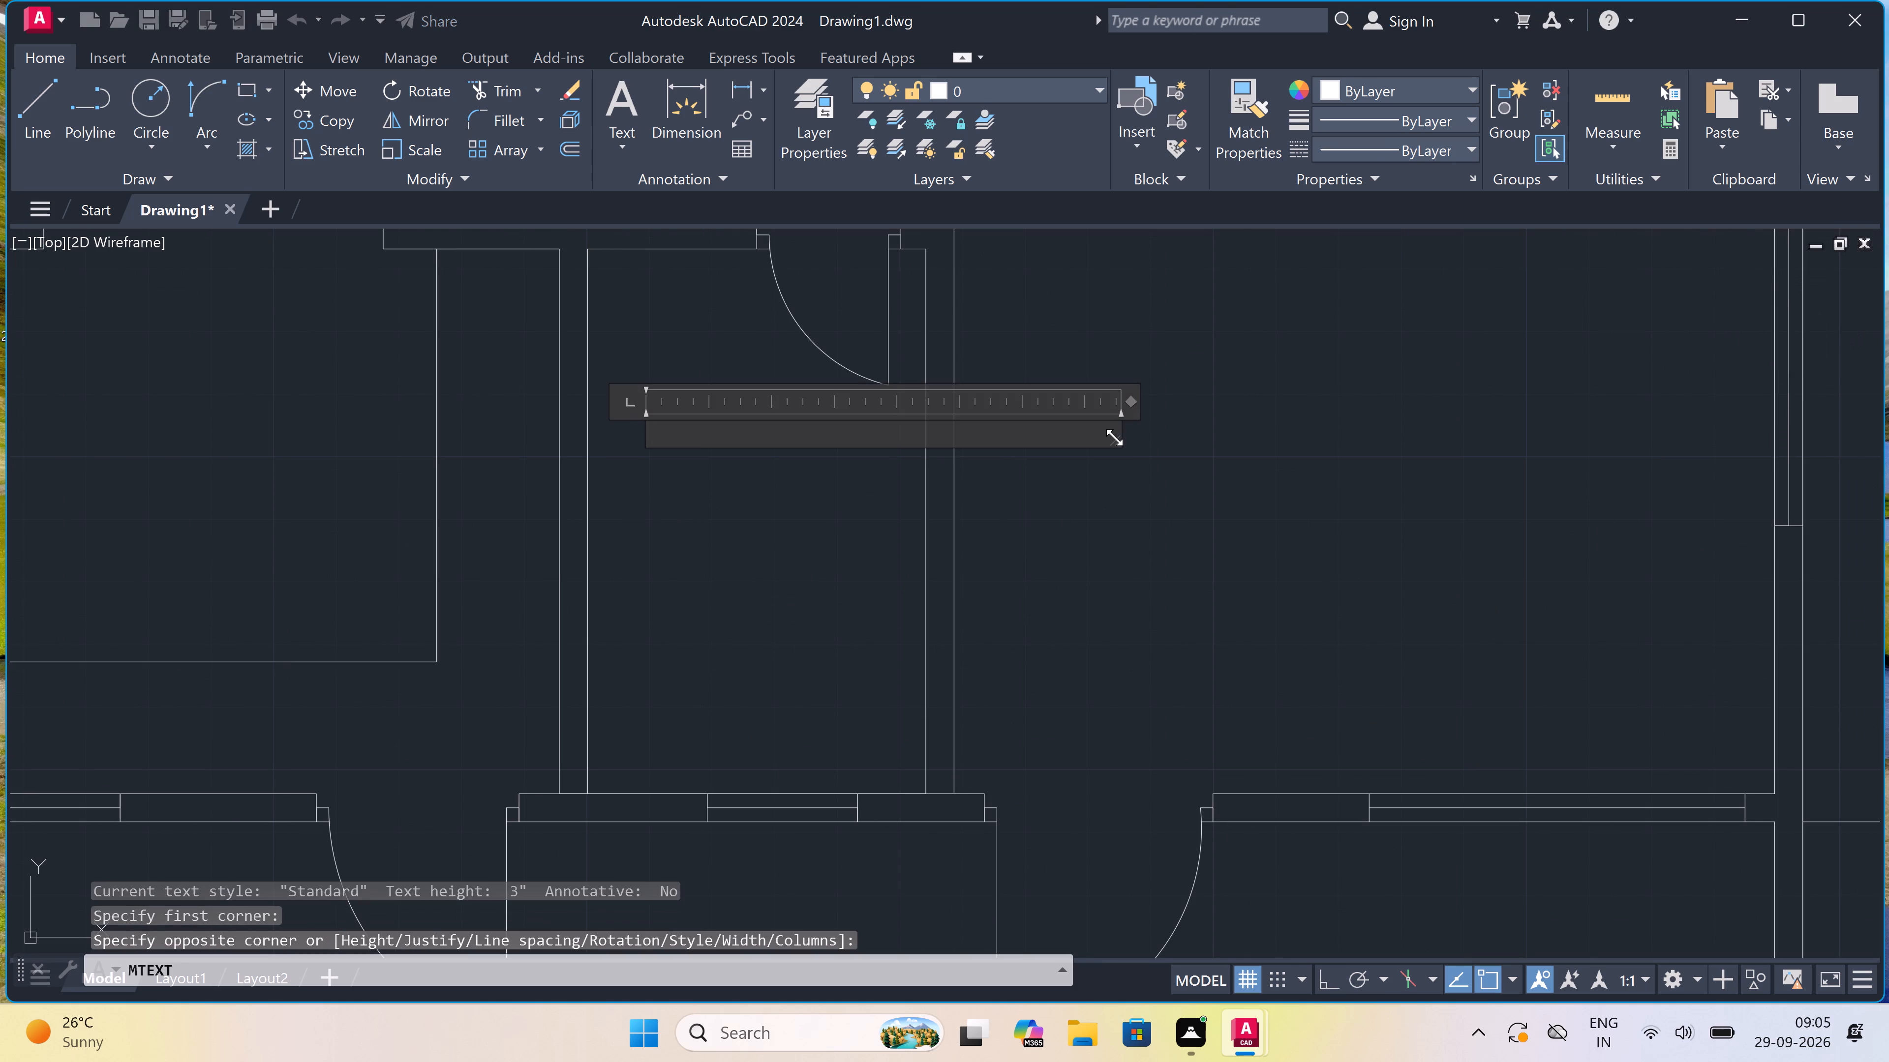
pyautogui.write('TOILET')
pyautogui.press('Return')
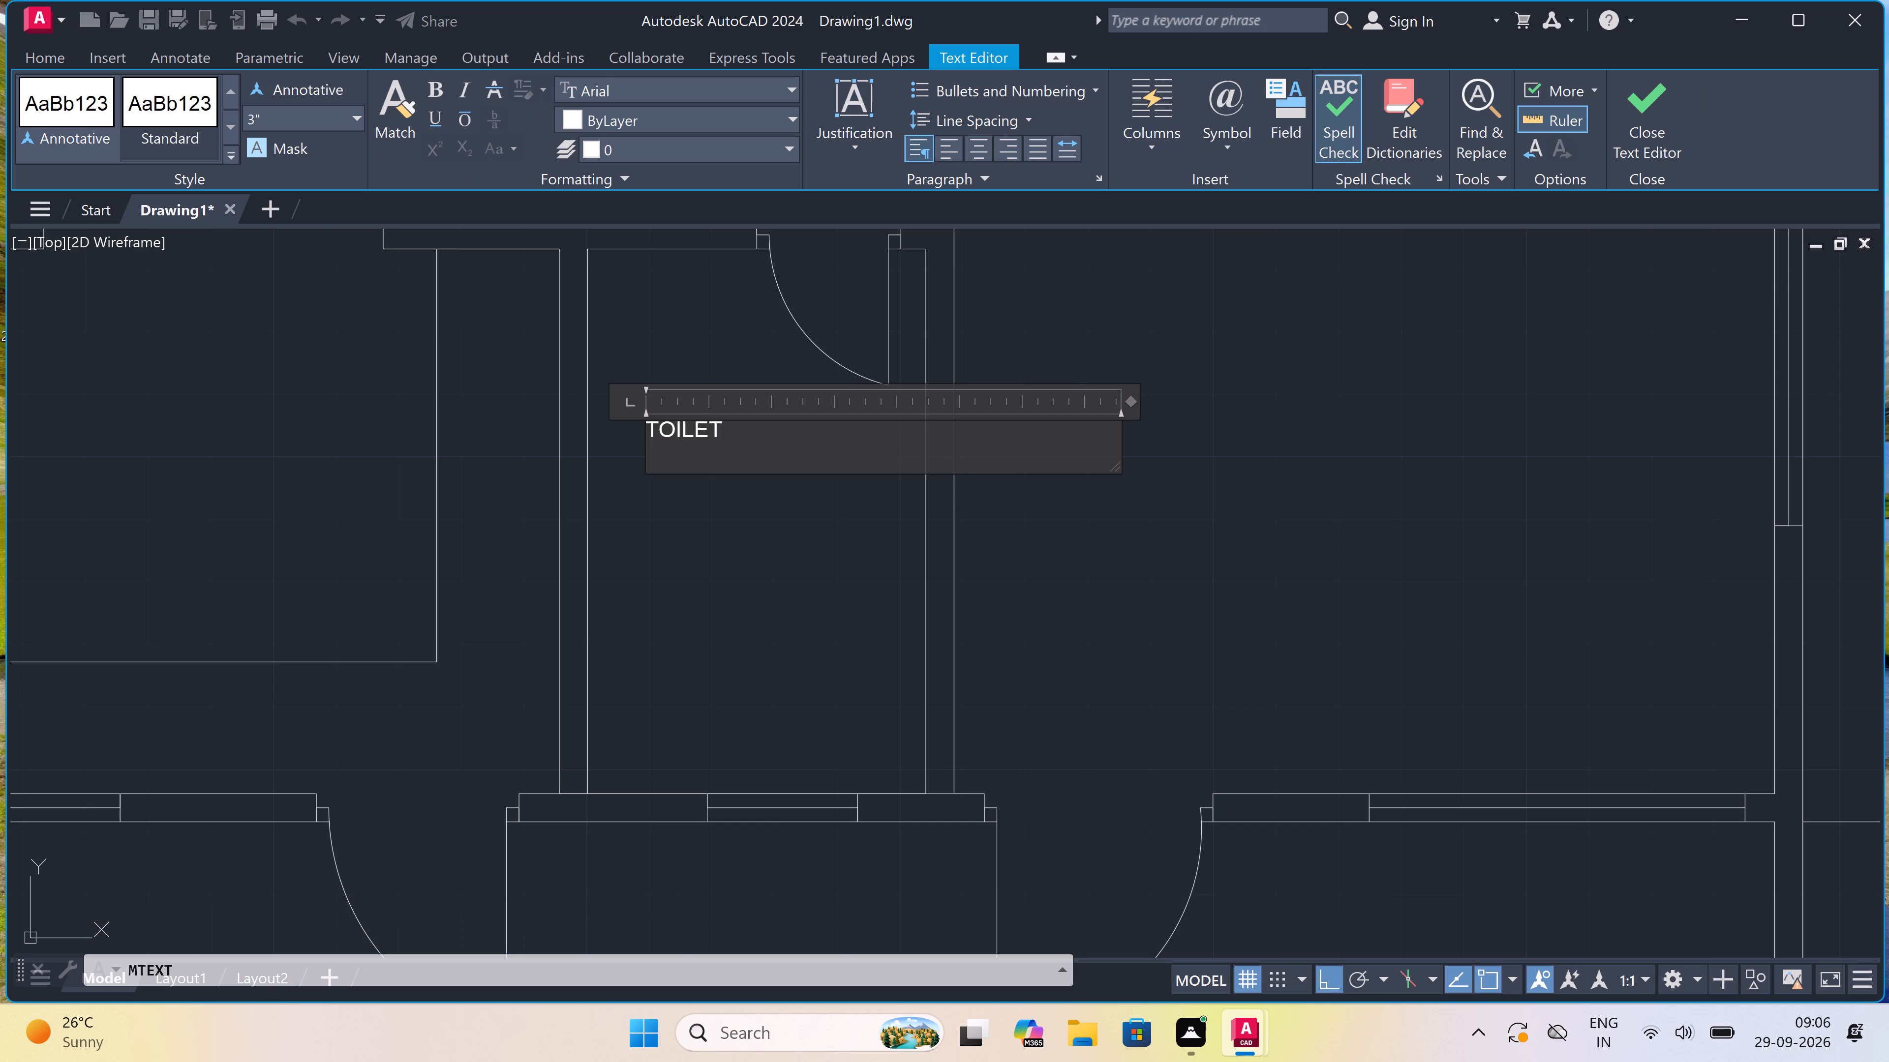
pyautogui.press('4')
pyautogui.write('\'9"X')
pyautogui.press('5')
pyautogui.press("'")
pyautogui.write('10"')
pyautogui.click(707, 544)
# Add the multiline text KITCHEN with 10'0"X7'3" on a second line inside the counter outline west of the 4'9"X5'10" toilet.
pyautogui.scroll(-7, 720, 496)
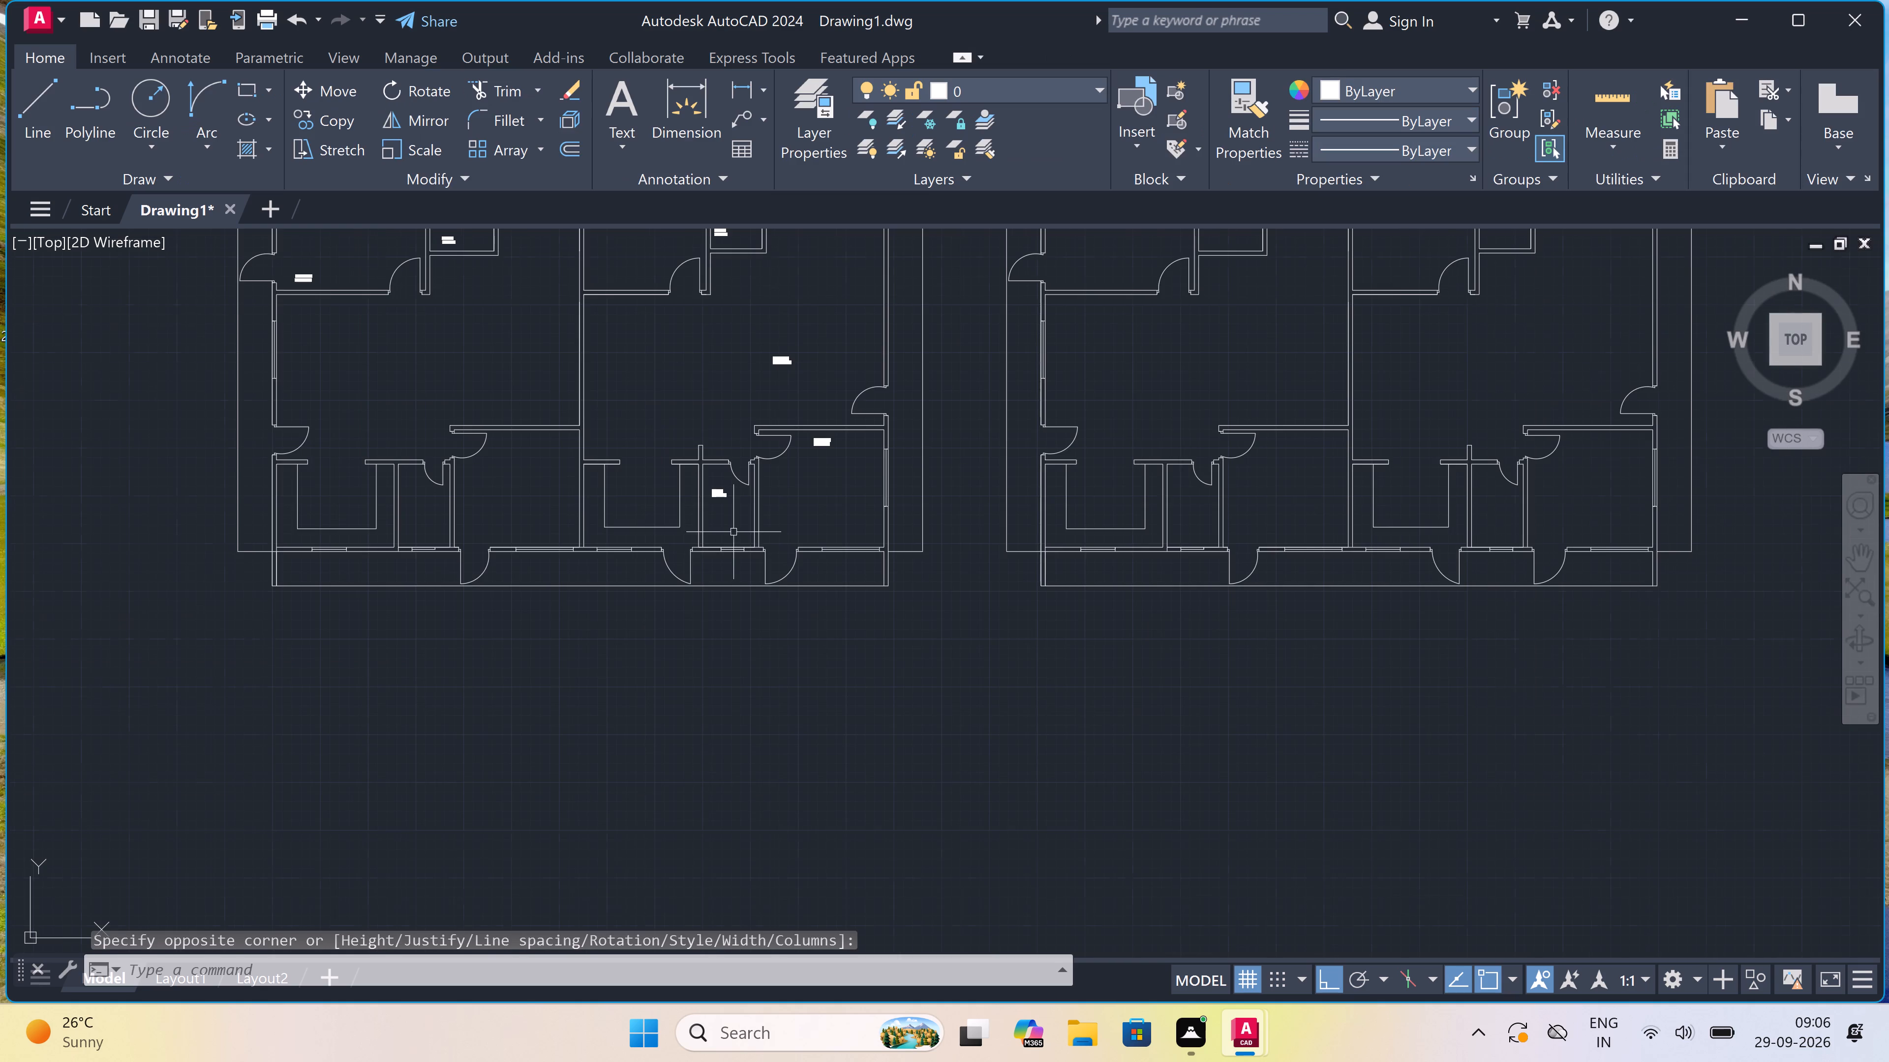
pyautogui.scroll(1, 572, 511)
pyautogui.scroll(3, 706, 470)
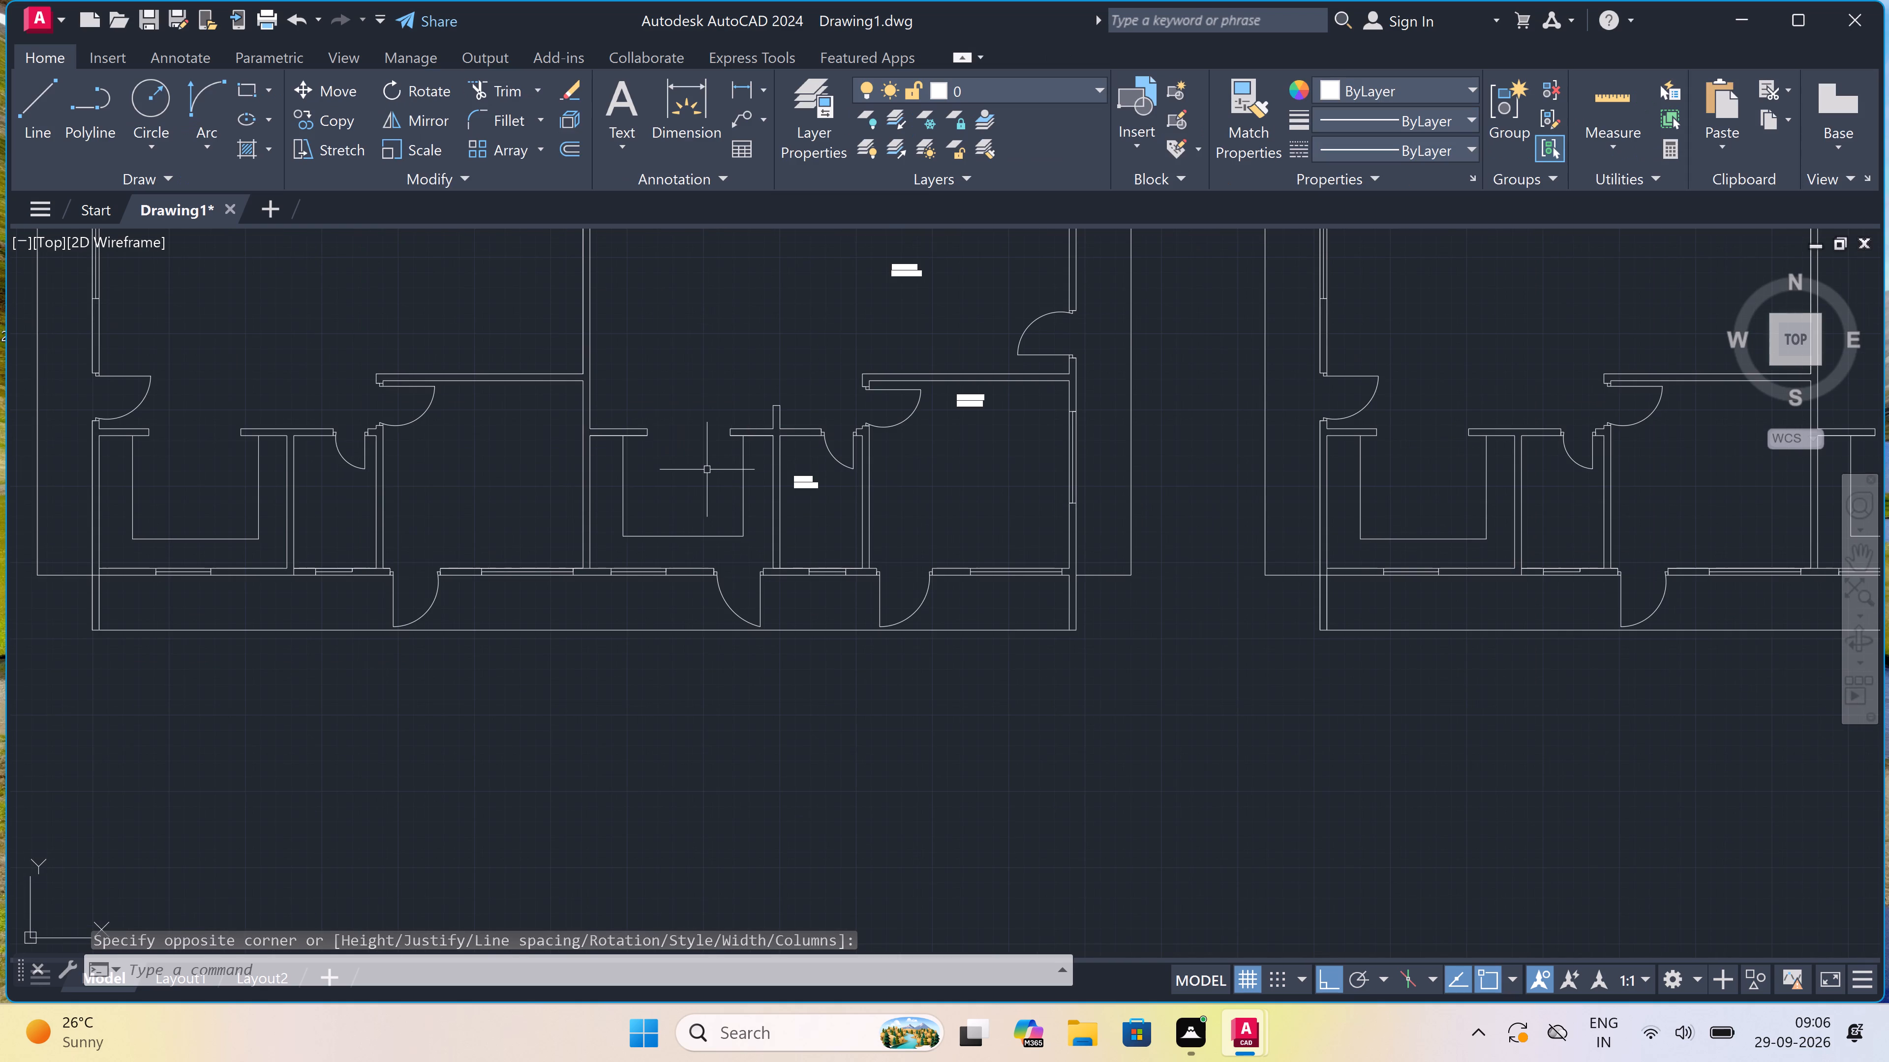
pyautogui.press('space')
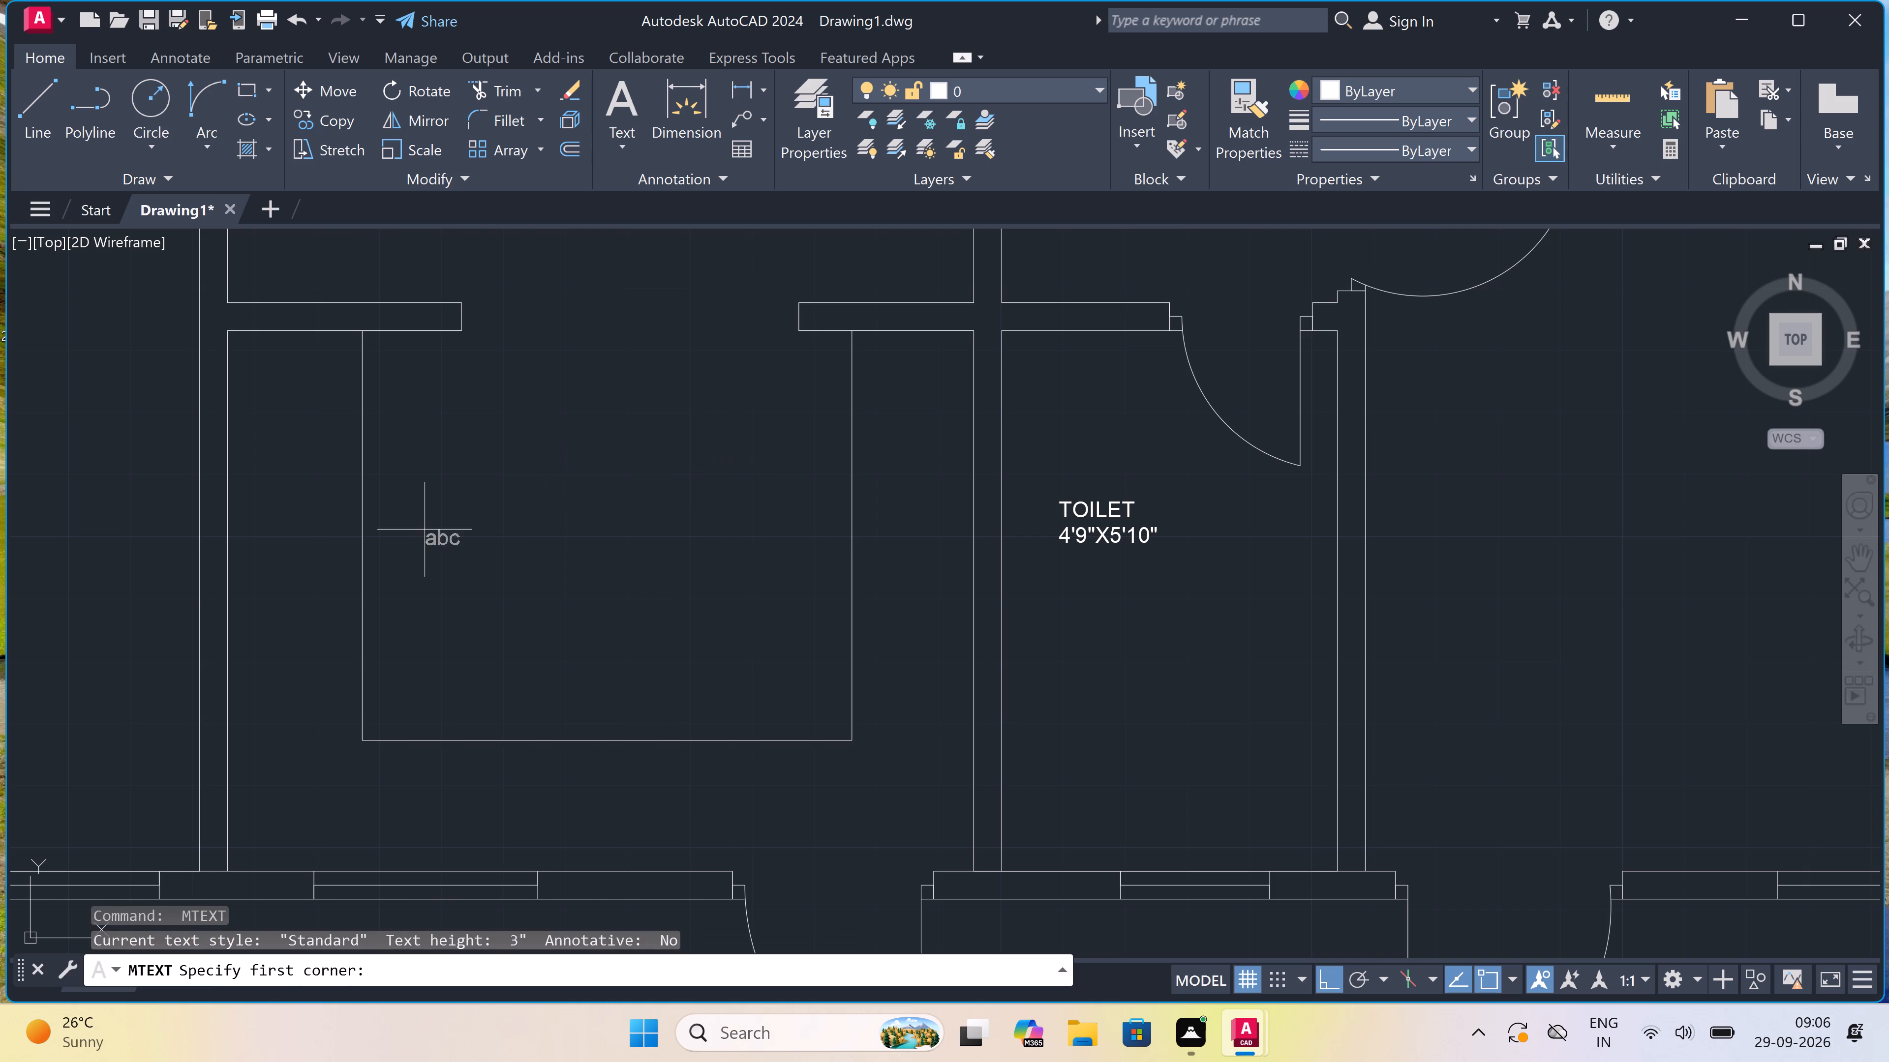
pyautogui.click(408, 491)
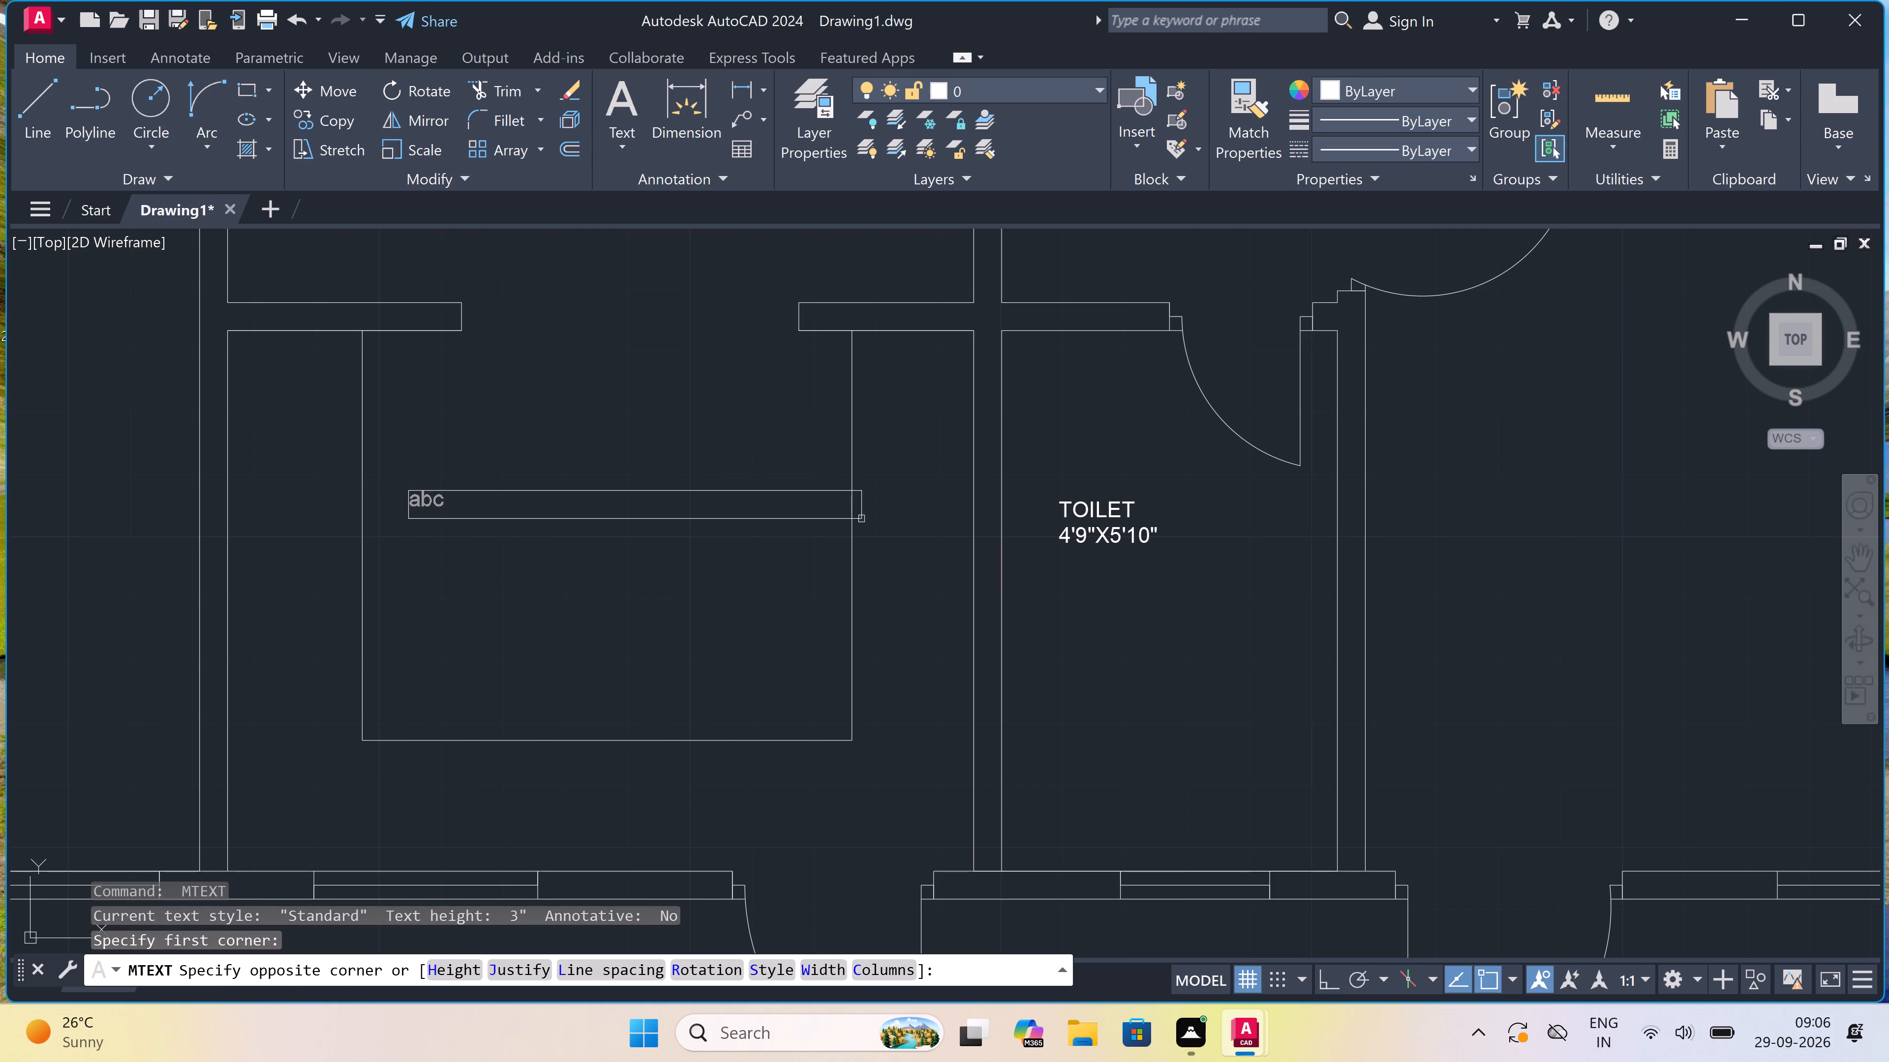
pyautogui.click(958, 533)
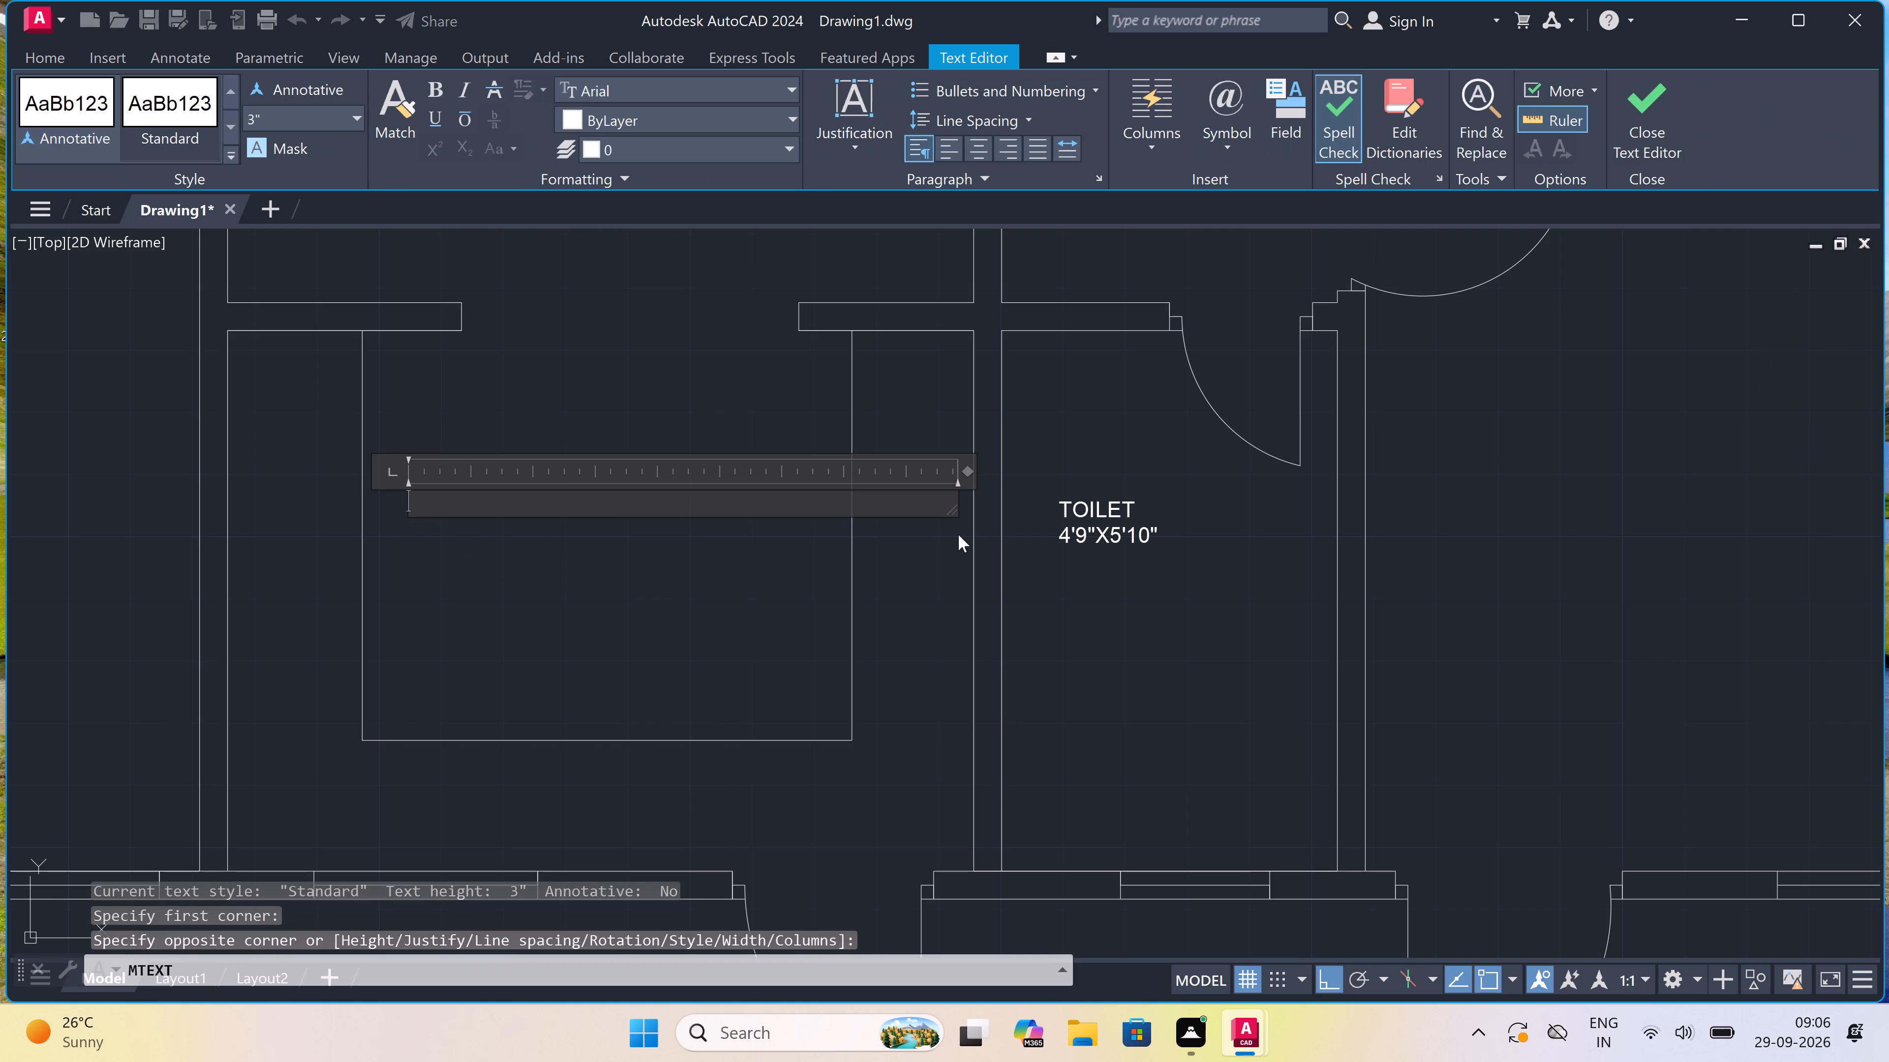
pyautogui.write('KI')
pyautogui.write('TCHE')
pyautogui.press('n')
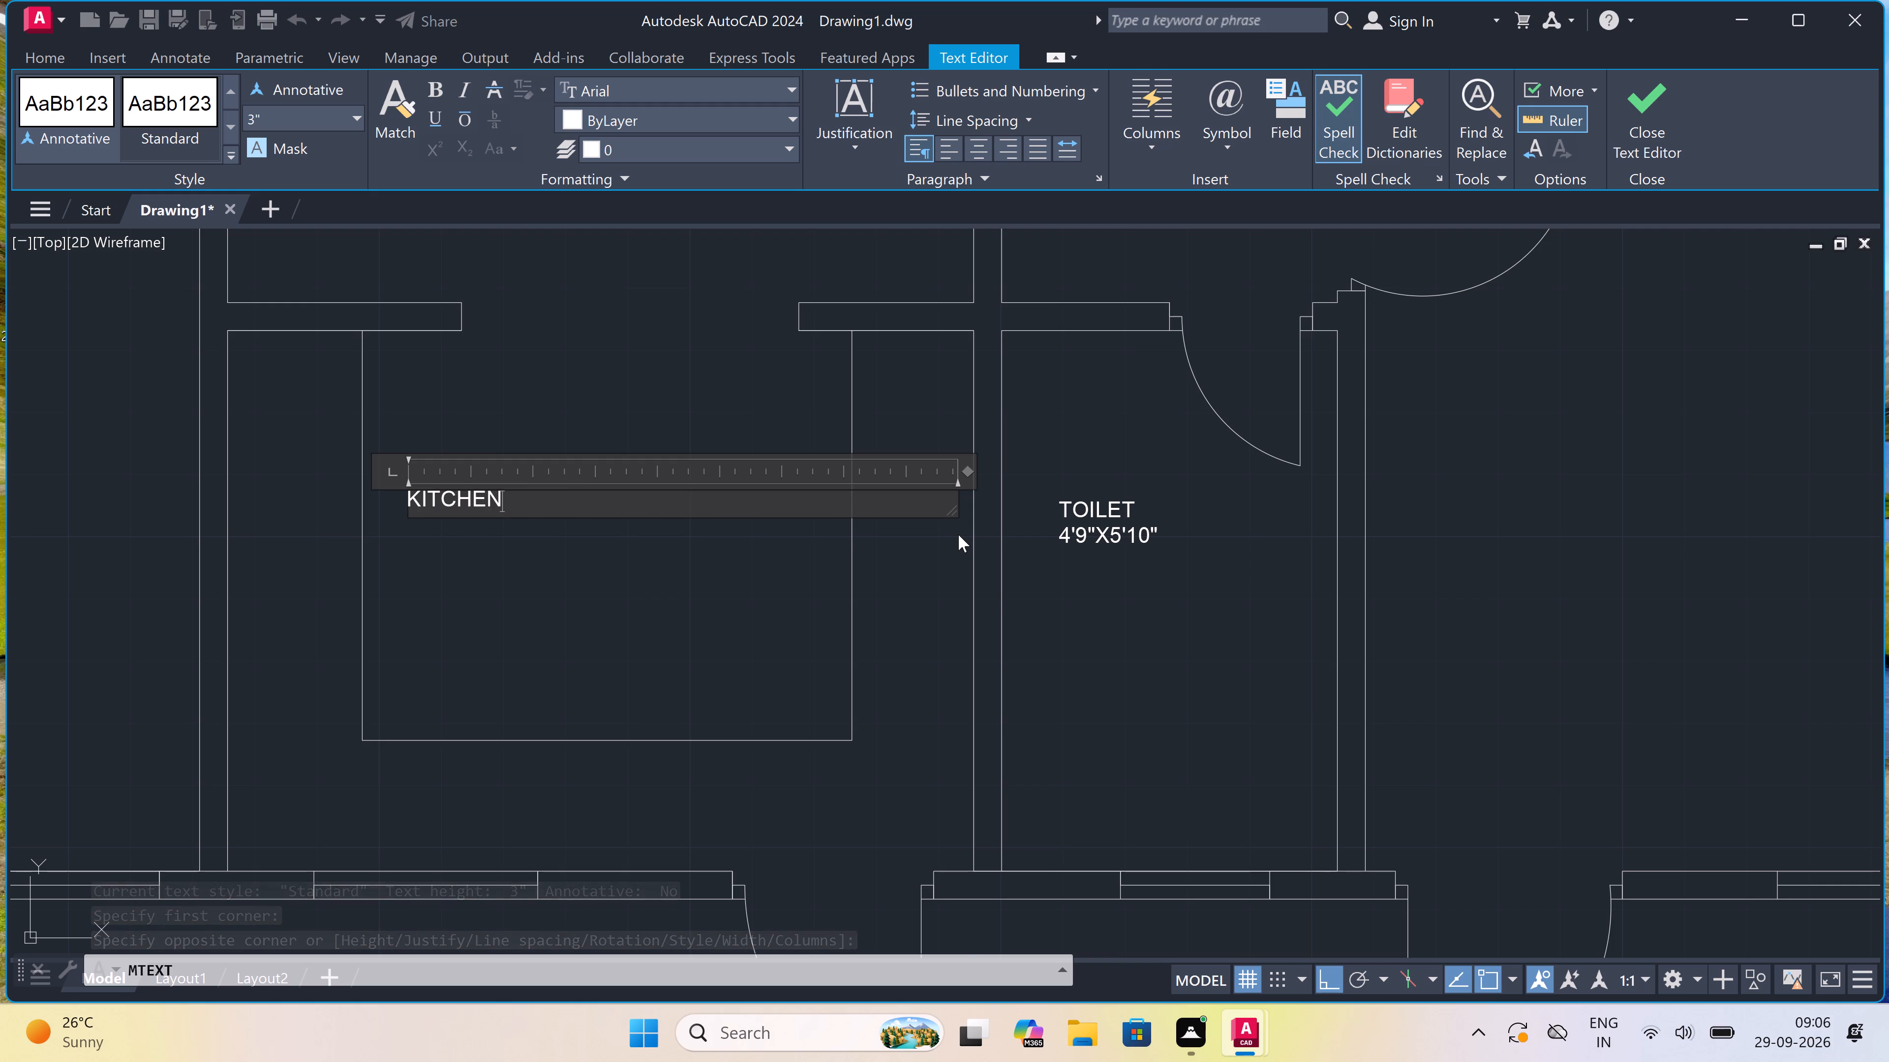
pyautogui.press('Return')
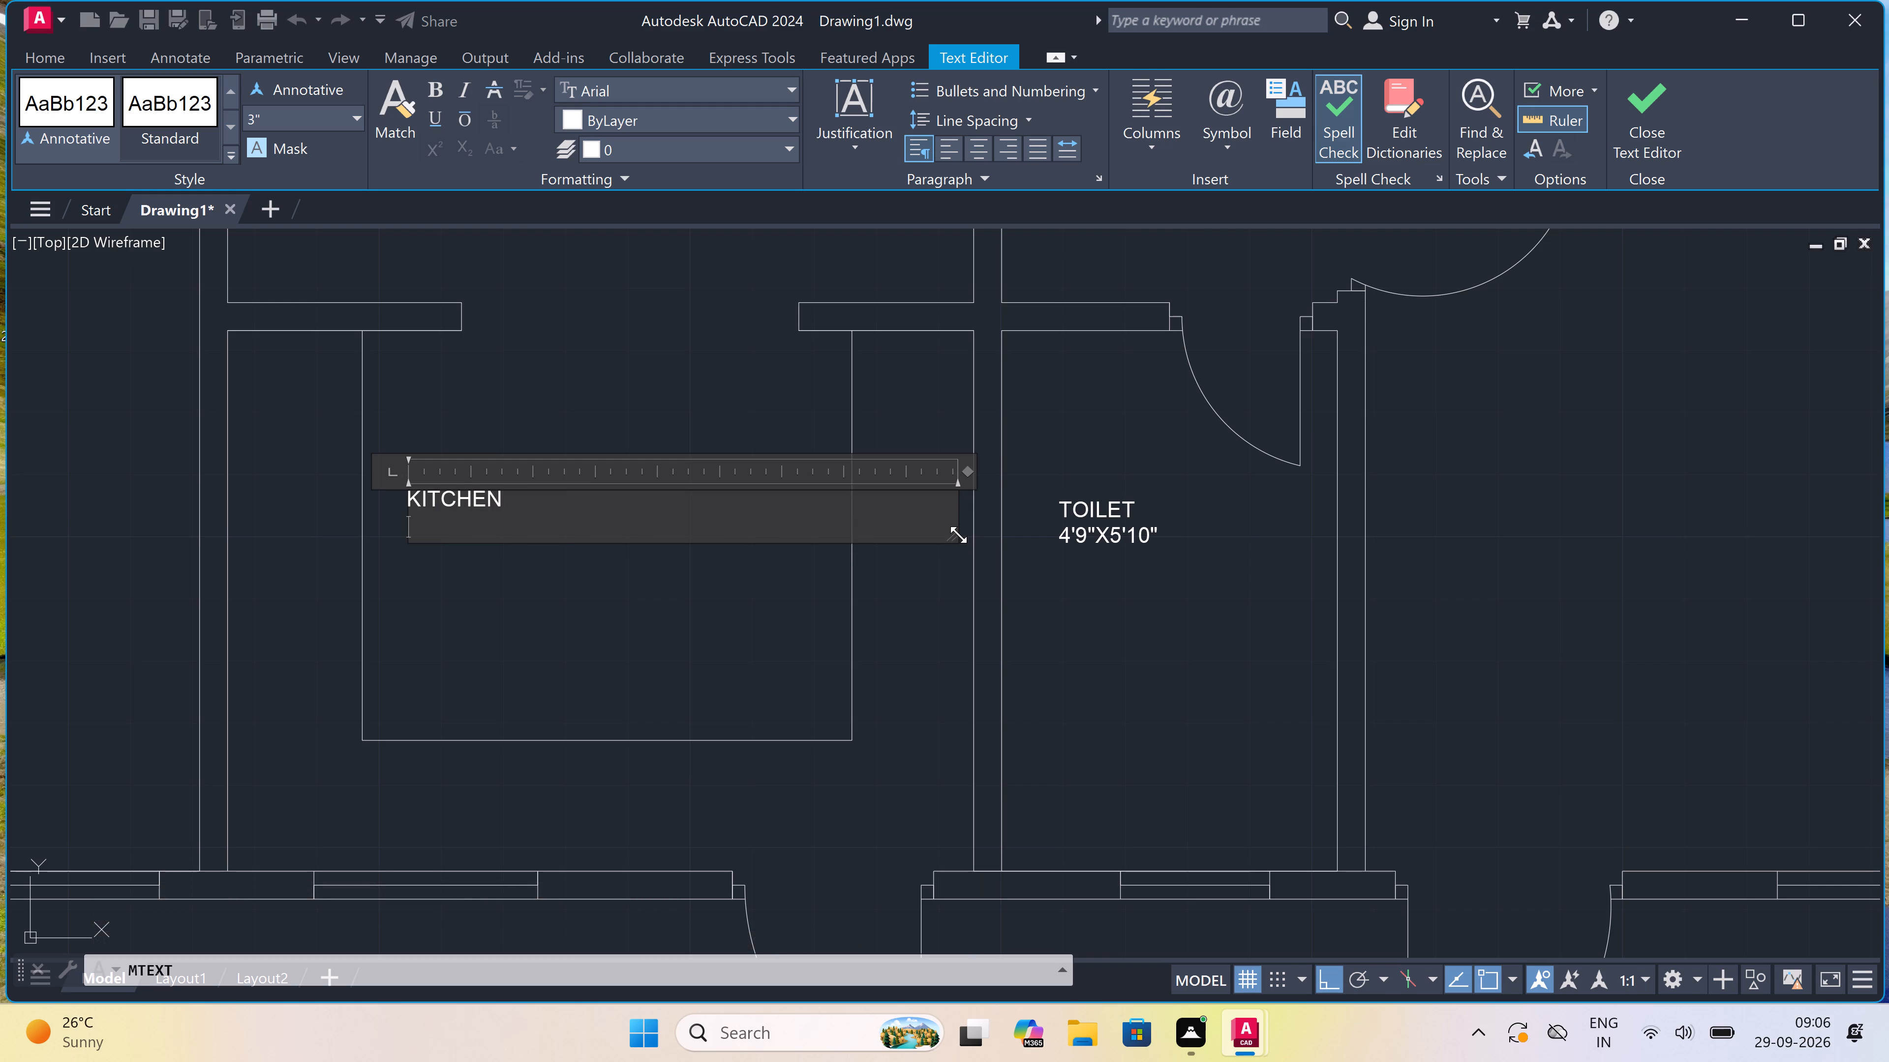
pyautogui.press('1')
pyautogui.write("0'")
pyautogui.write('0"')
pyautogui.press('x')
pyautogui.write("7'")
pyautogui.press('3')
pyautogui.hotkey('shift', '"')
pyautogui.moveTo(560, 638); pyautogui.dragTo(569, 636)
pyautogui.scroll(-4, 747, 629)
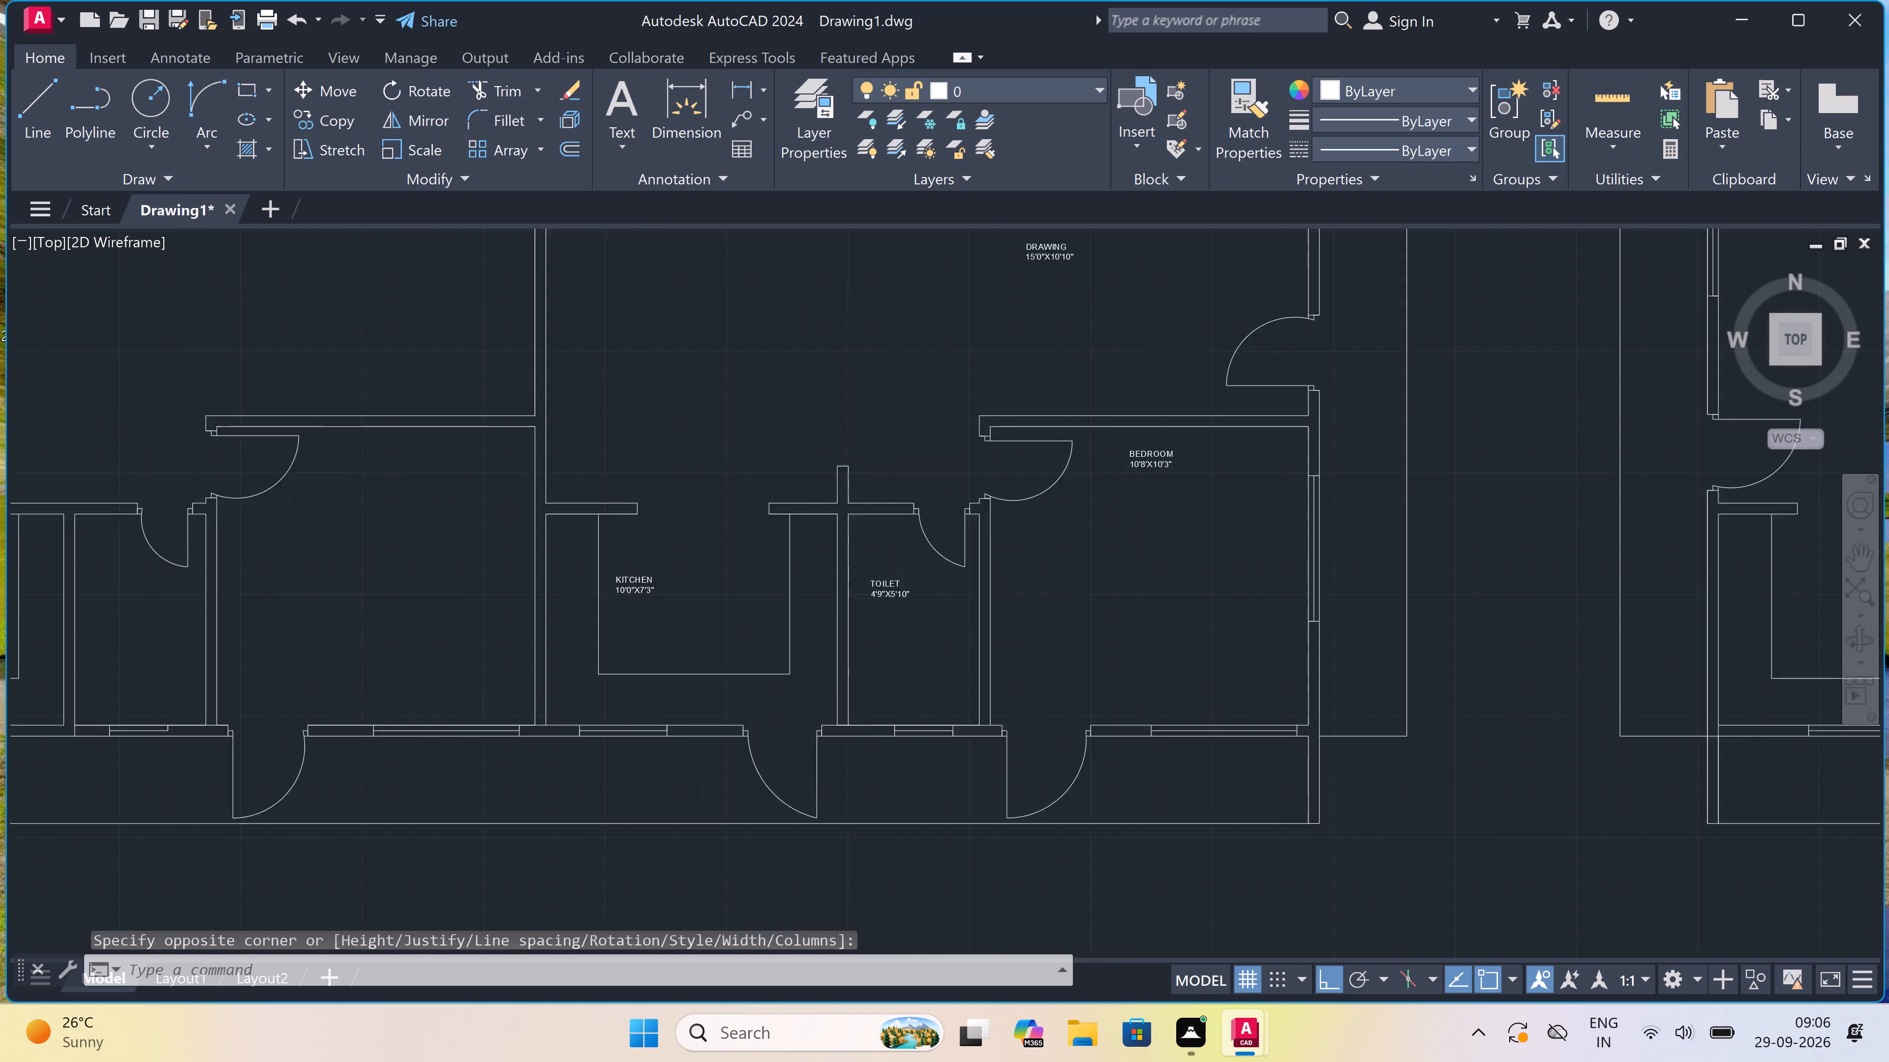
# Add the multiline text BEDROOM with 10'11"X10'3" on a second line in the room west of the 10'0"X7'3" kitchen.
pyautogui.scroll(2, 488, 535)
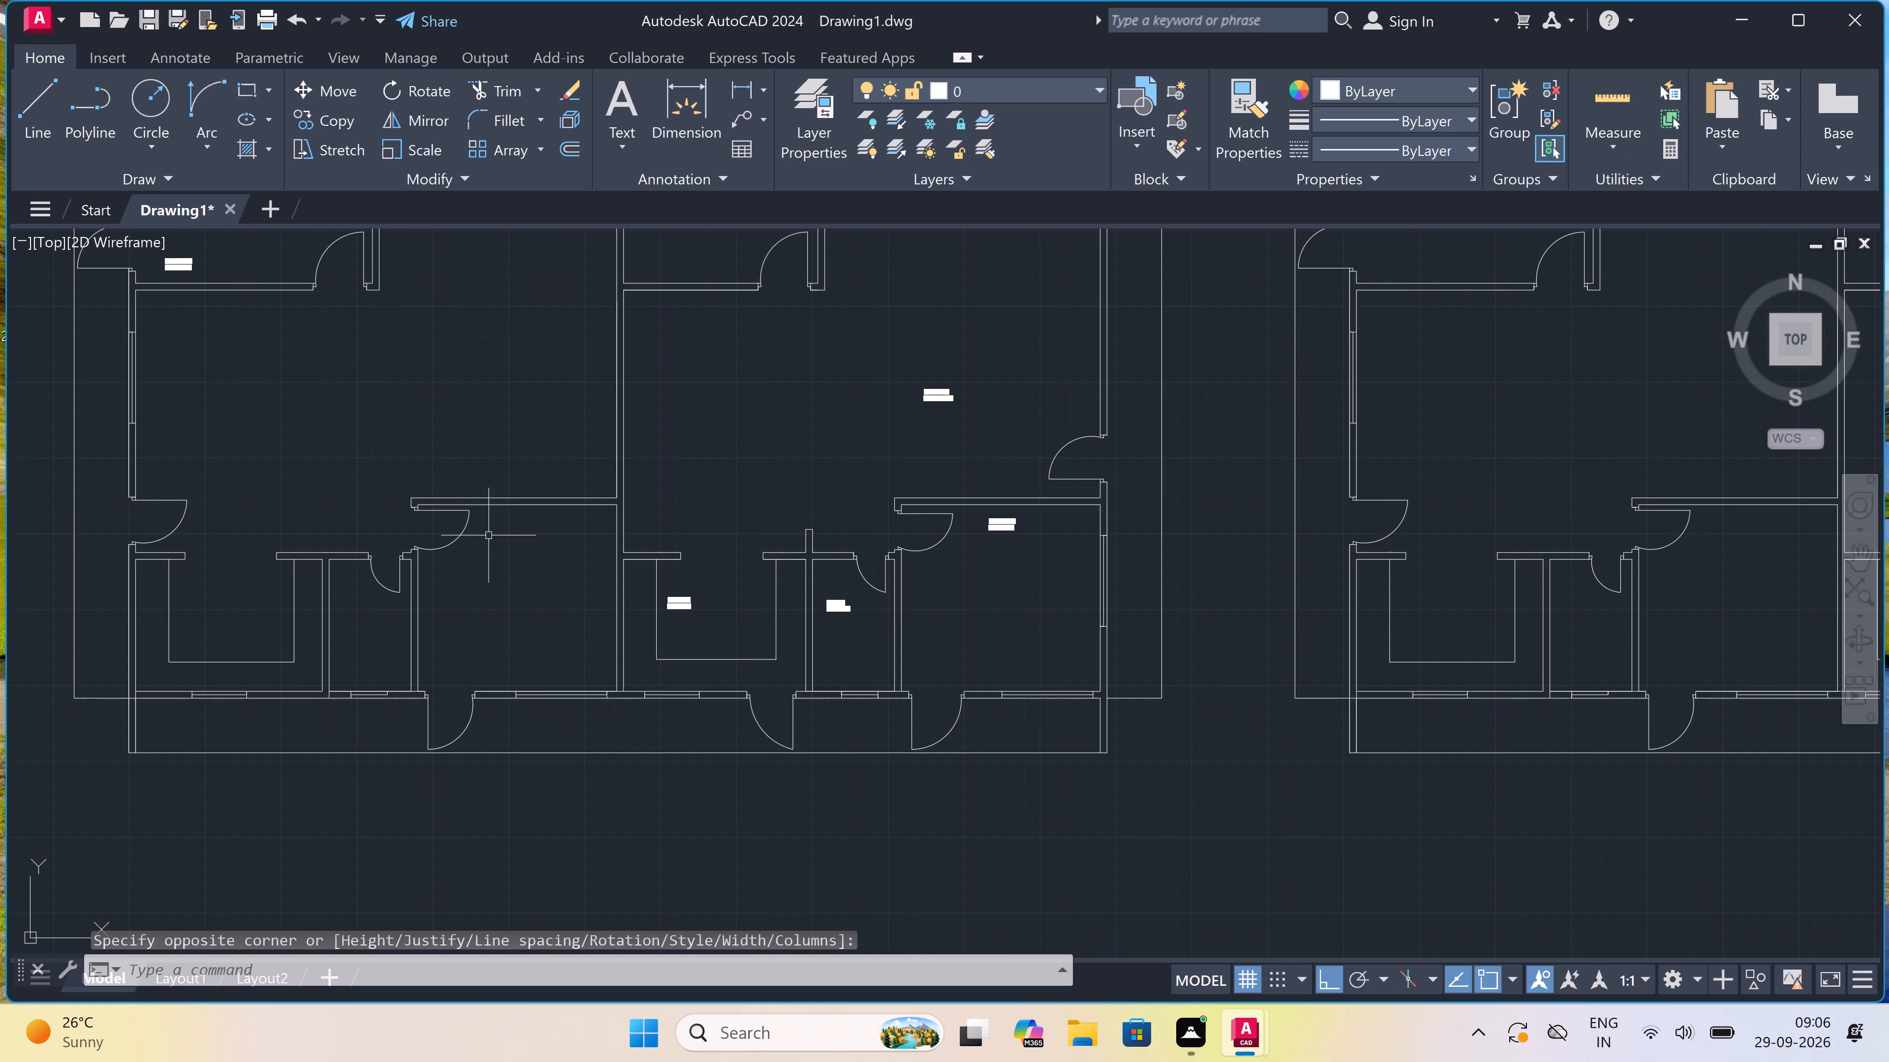
pyautogui.press('space')
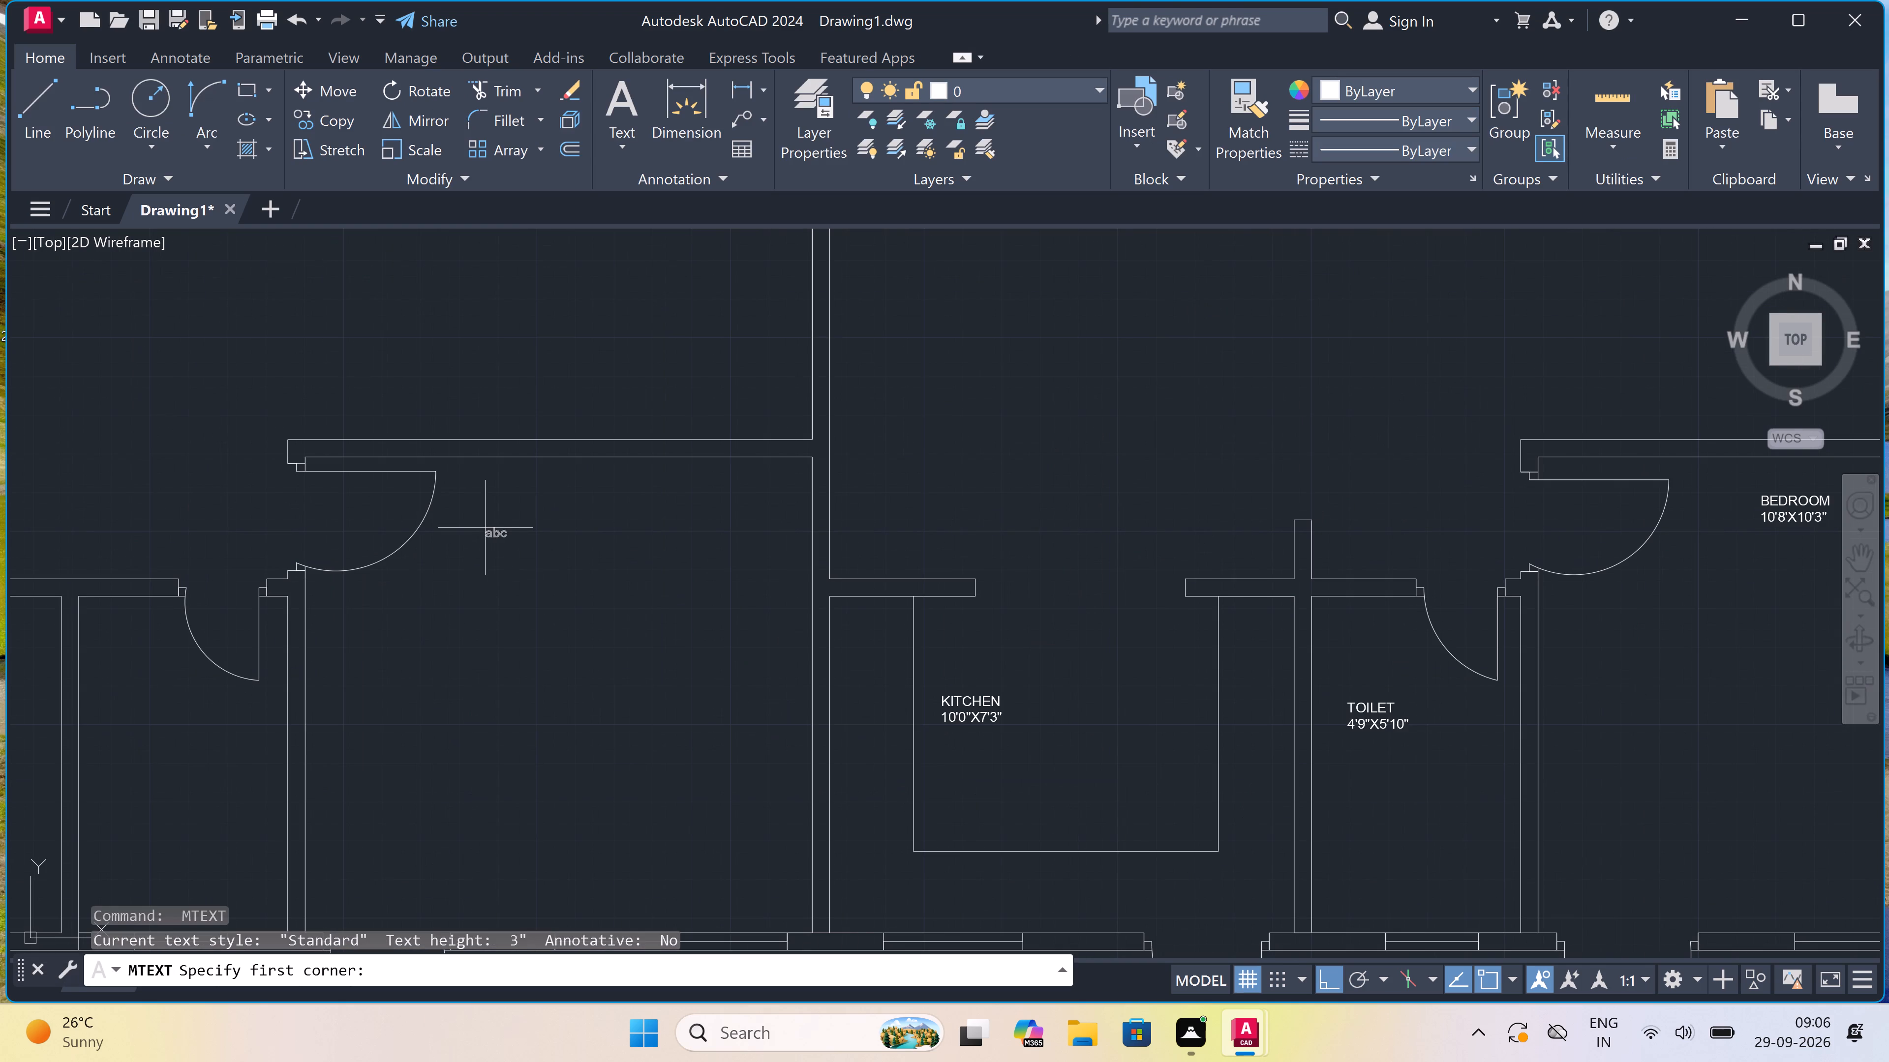
pyautogui.click(497, 494)
pyautogui.click(1235, 517)
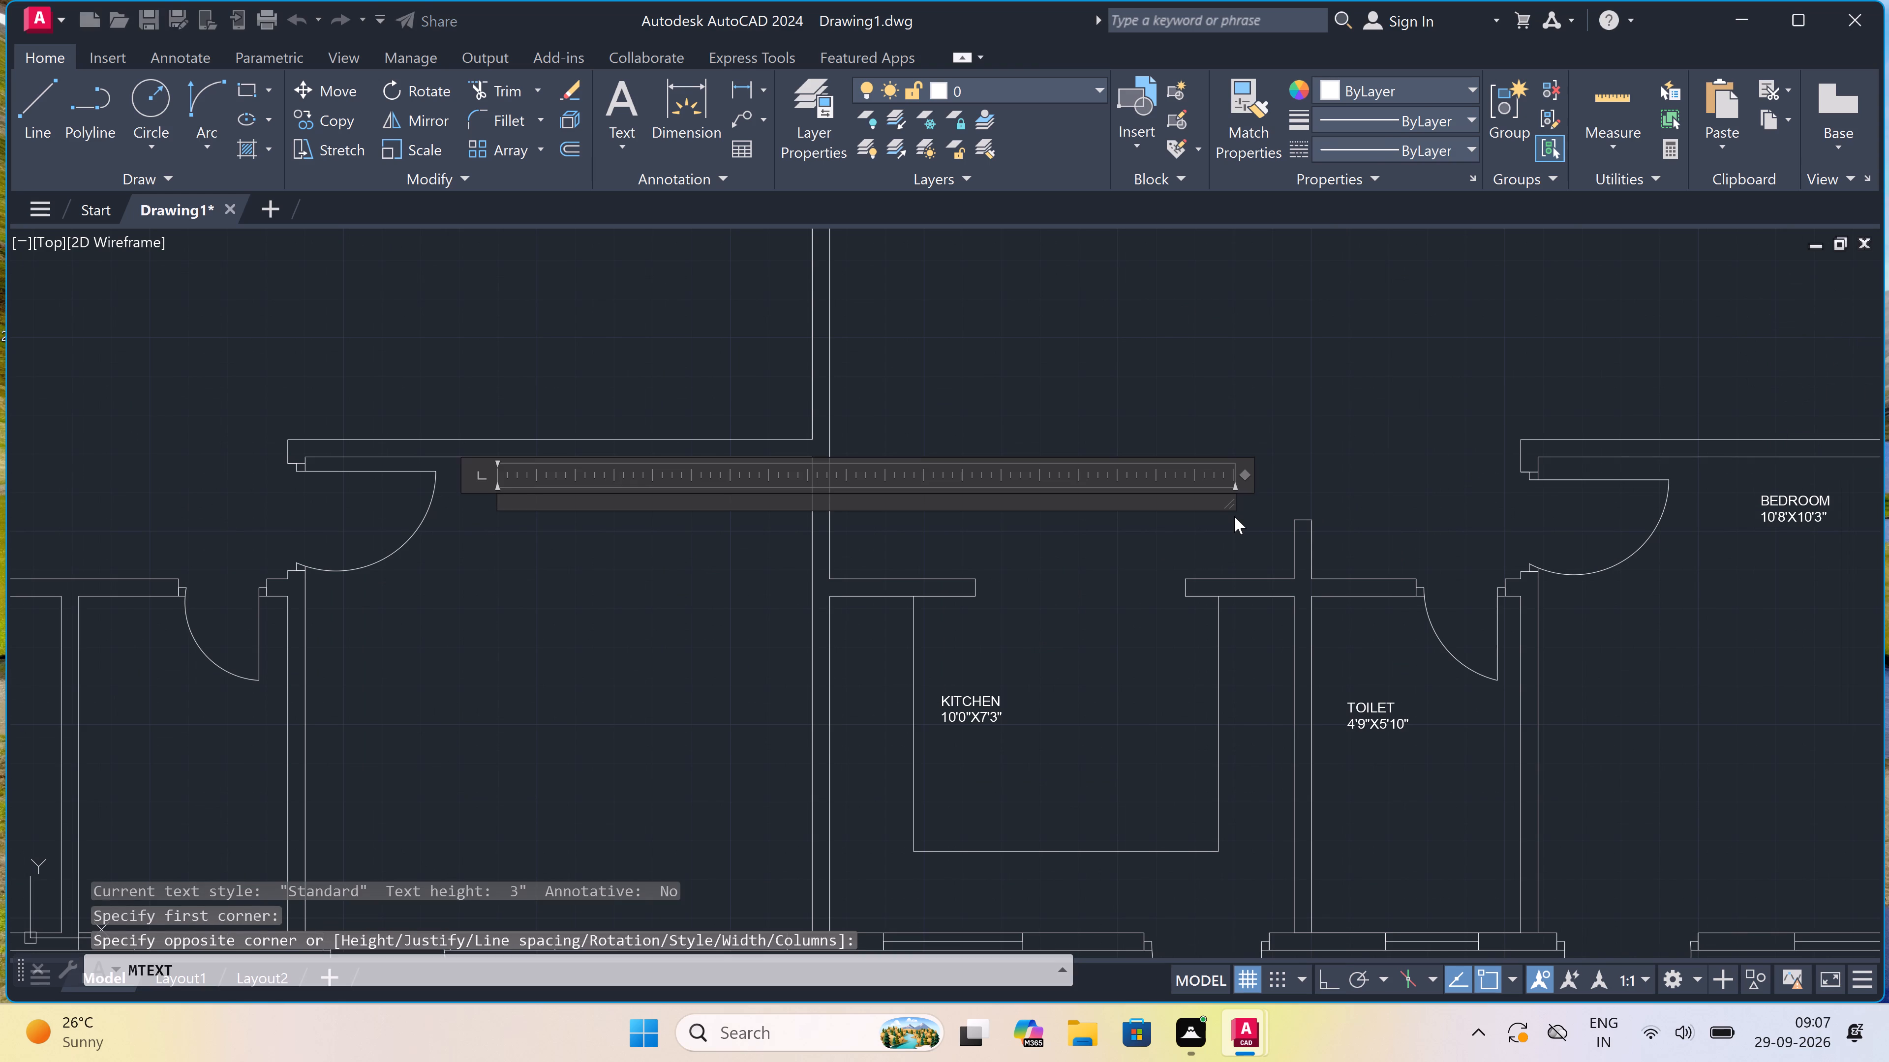
pyautogui.write('BEDROOM')
pyautogui.press('Return')
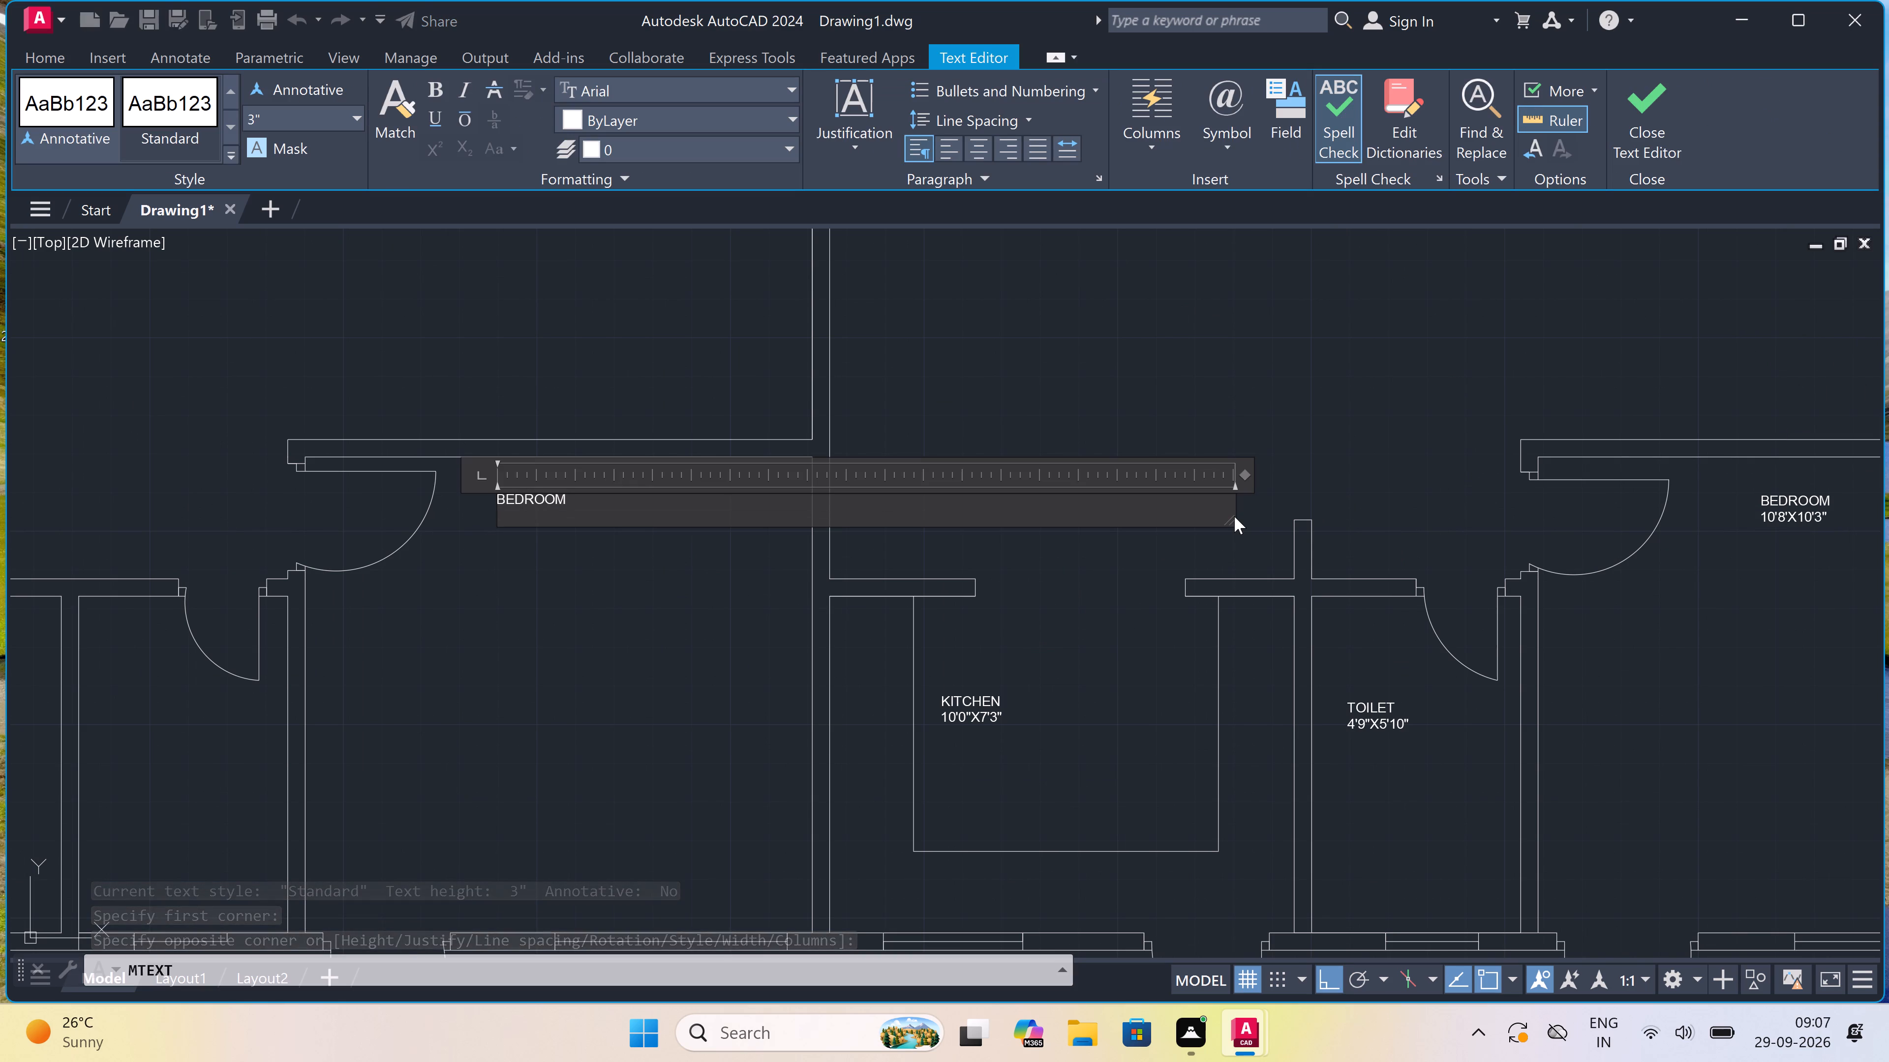
pyautogui.press('1')
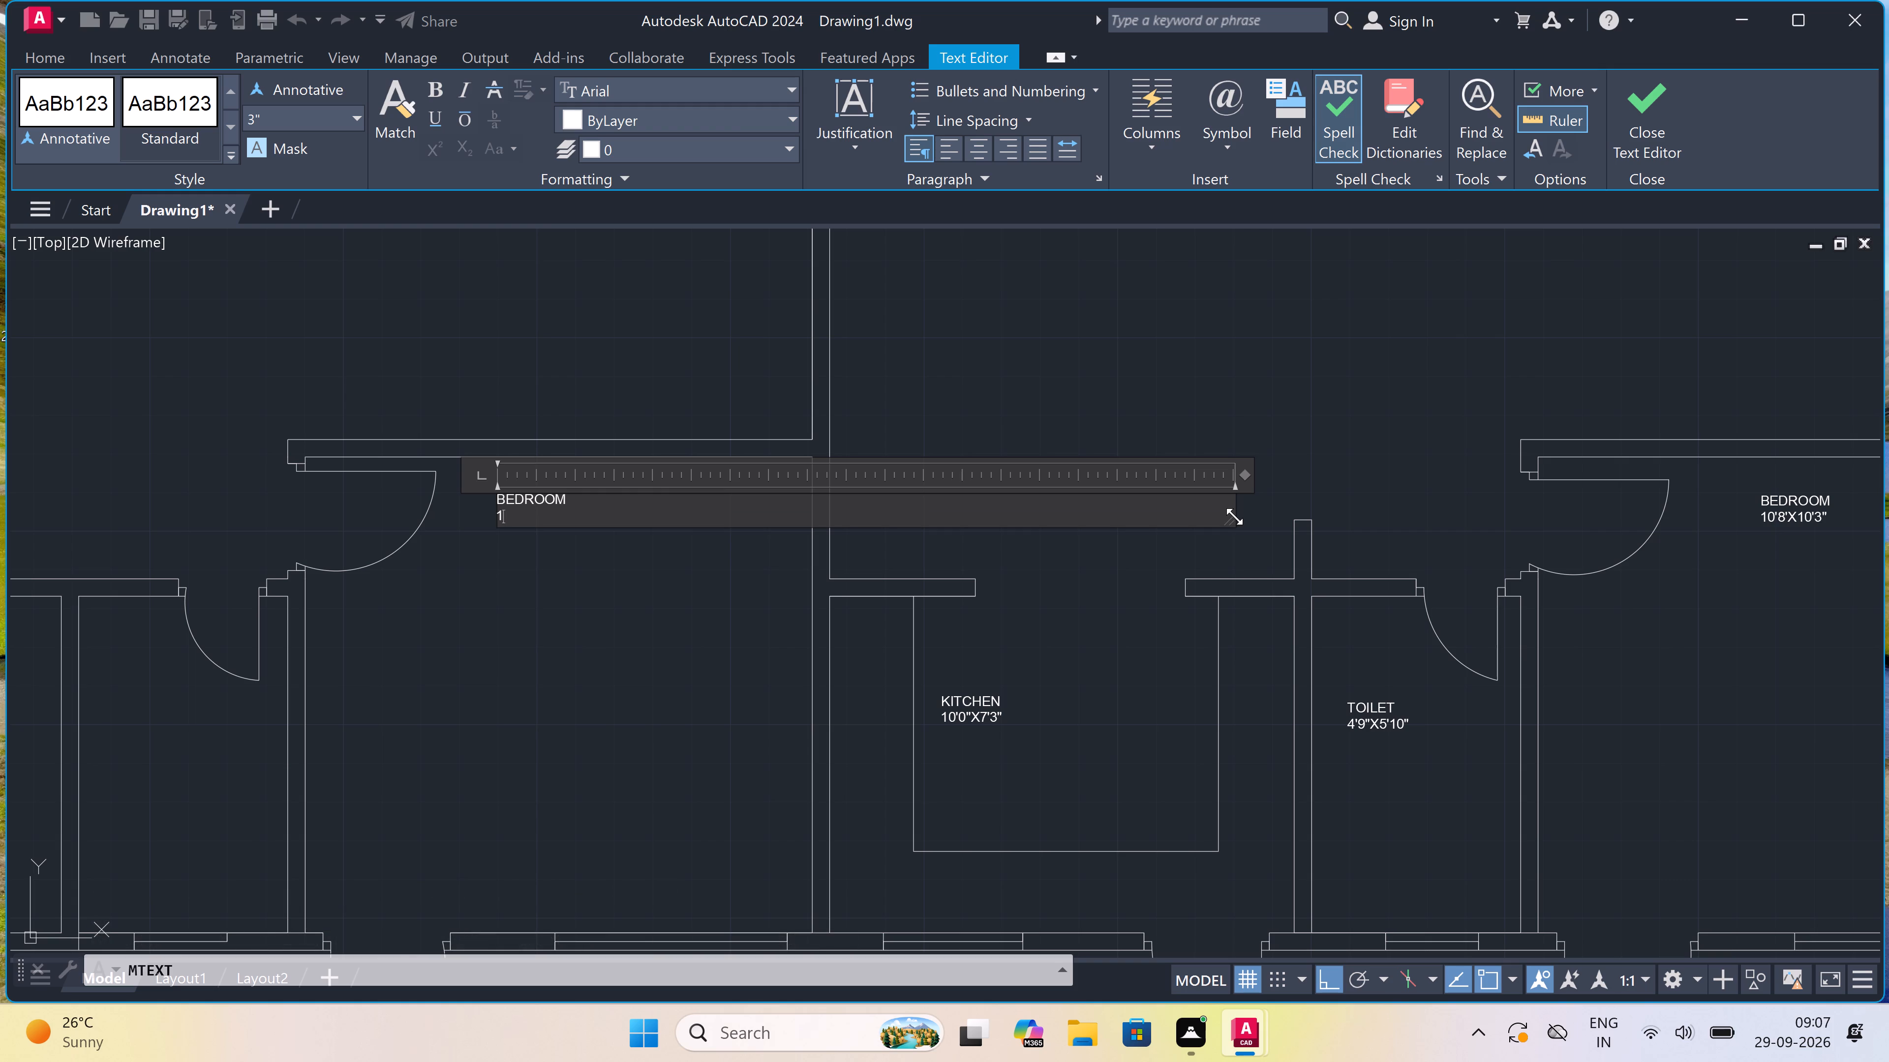
pyautogui.write("0'")
pyautogui.write('11')
pyautogui.hotkey('shift', '"')
pyautogui.press('x')
pyautogui.write("10'")
pyautogui.press('3')
pyautogui.hotkey('shift', '"')
pyautogui.click(643, 605)
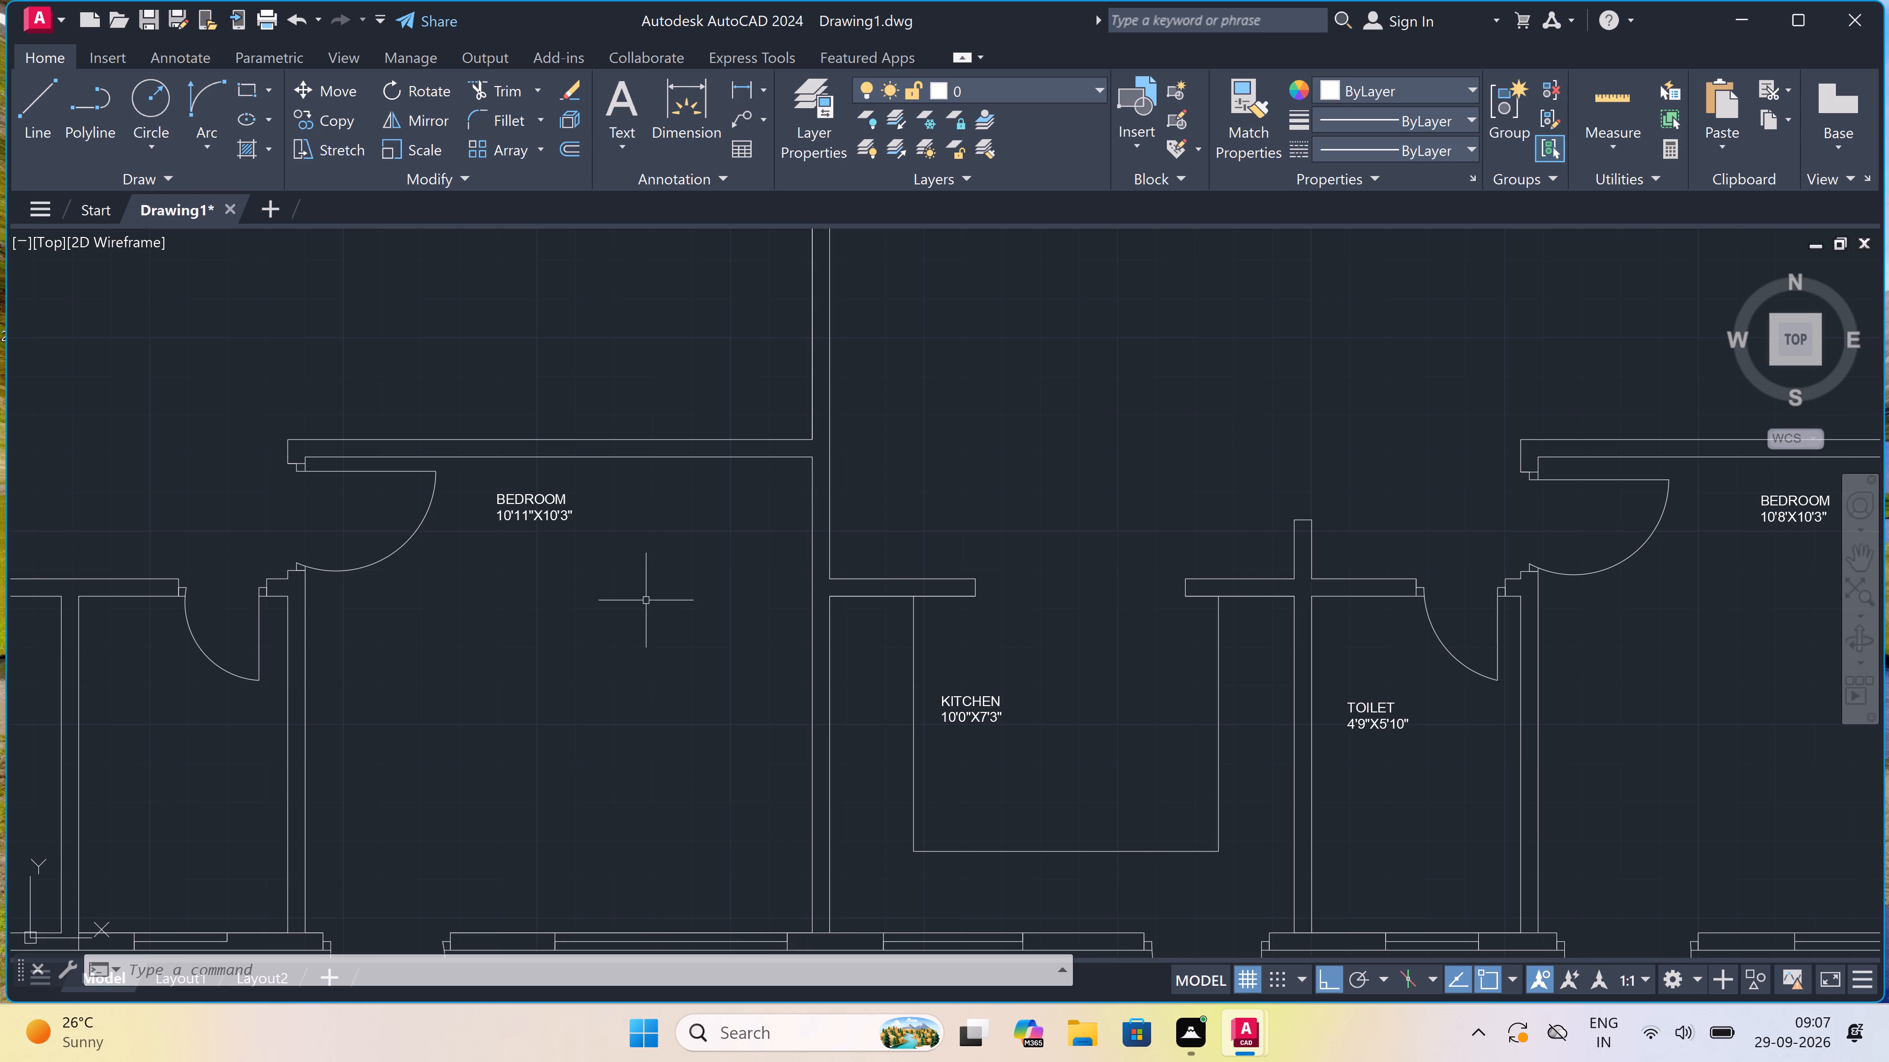
# Add the multiline text TOILET with 4'6"X5'10" on a second line in the small room west of the 10'11"X10'3" bedroom.
pyautogui.scroll(-4, 646, 600)
pyautogui.scroll(5, 561, 621)
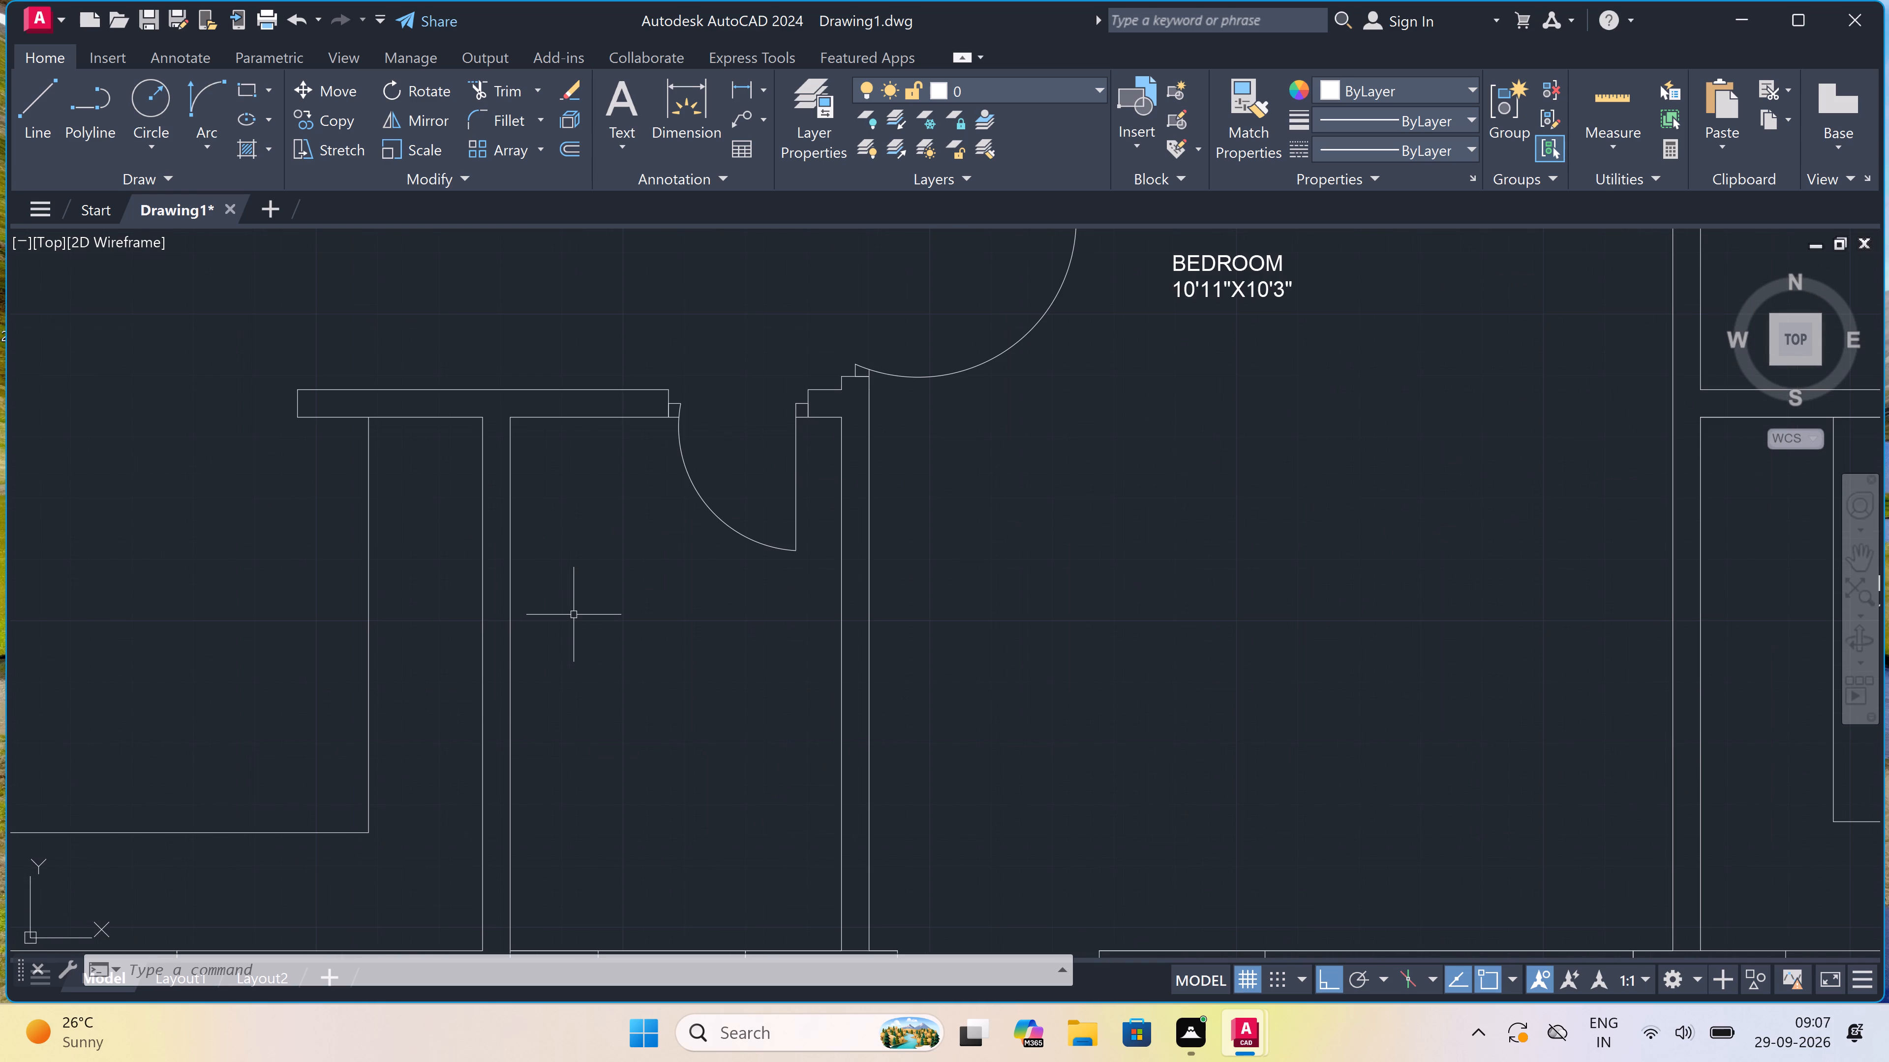
pyautogui.press('space')
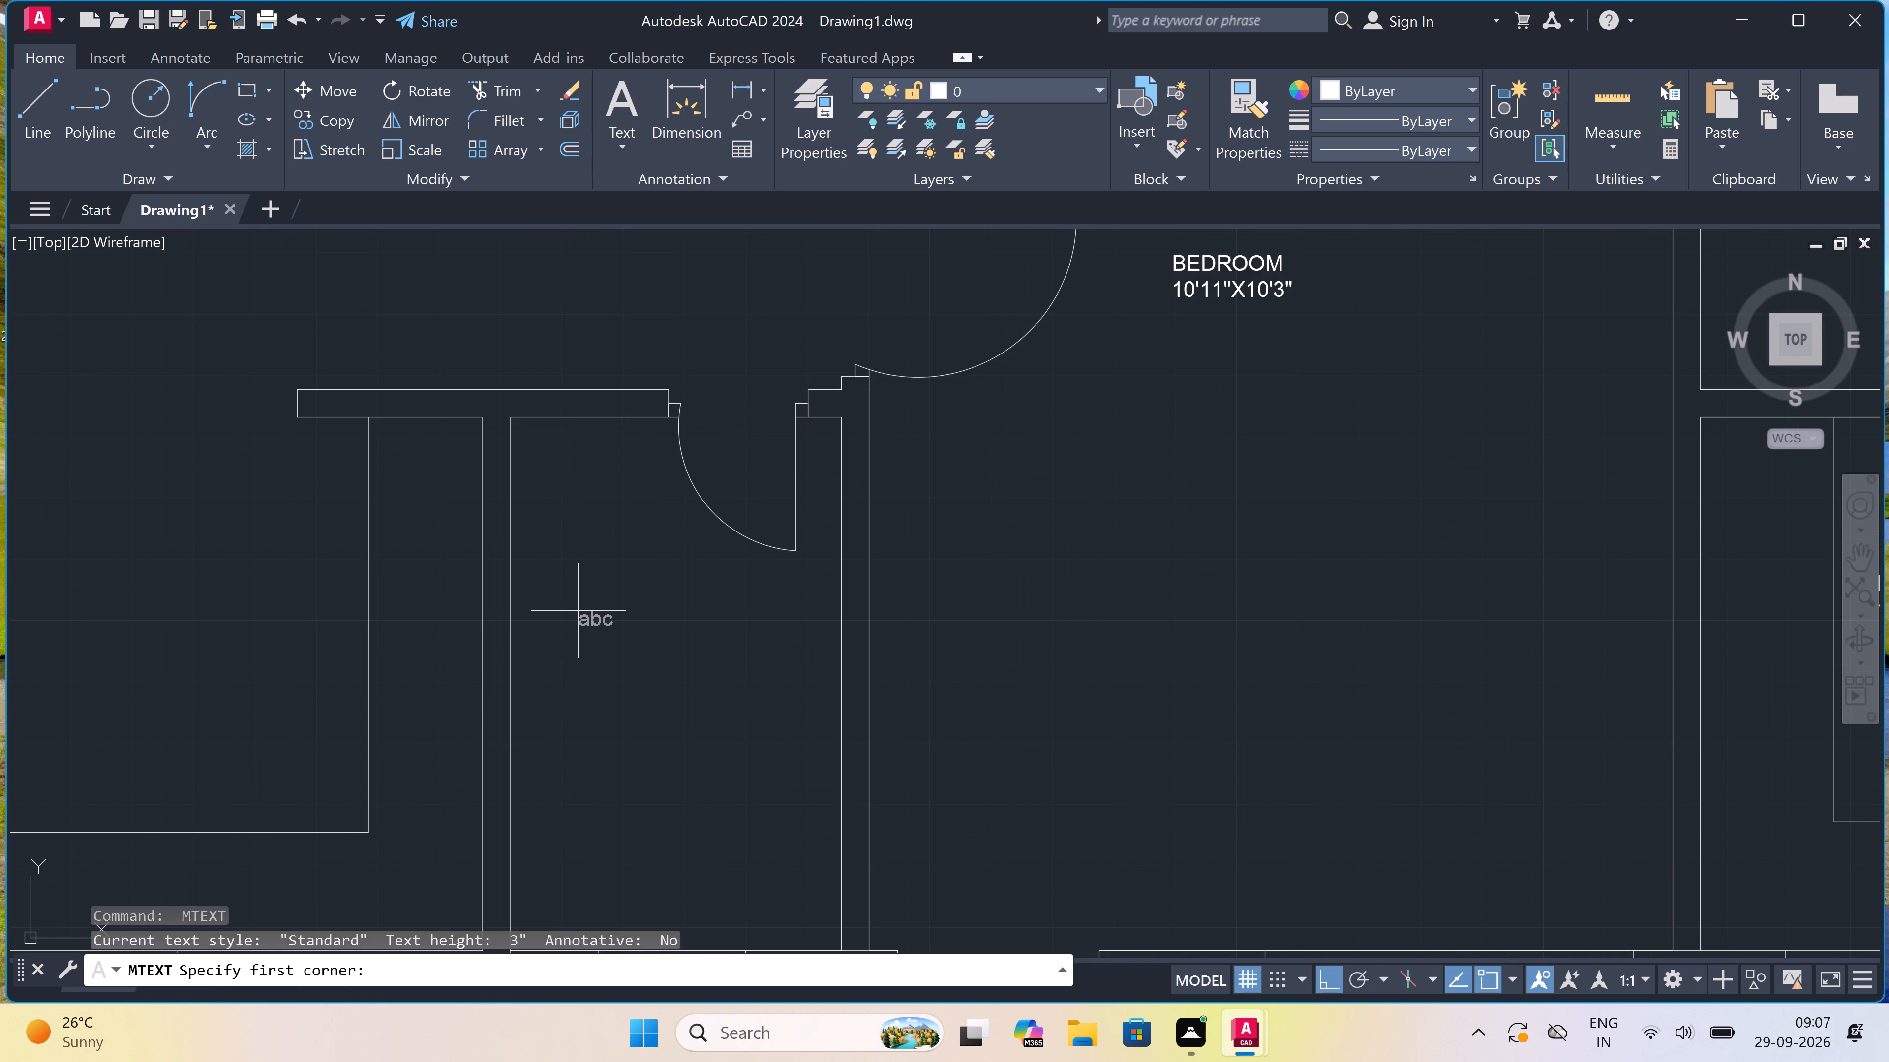
pyautogui.click(578, 615)
pyautogui.click(1209, 712)
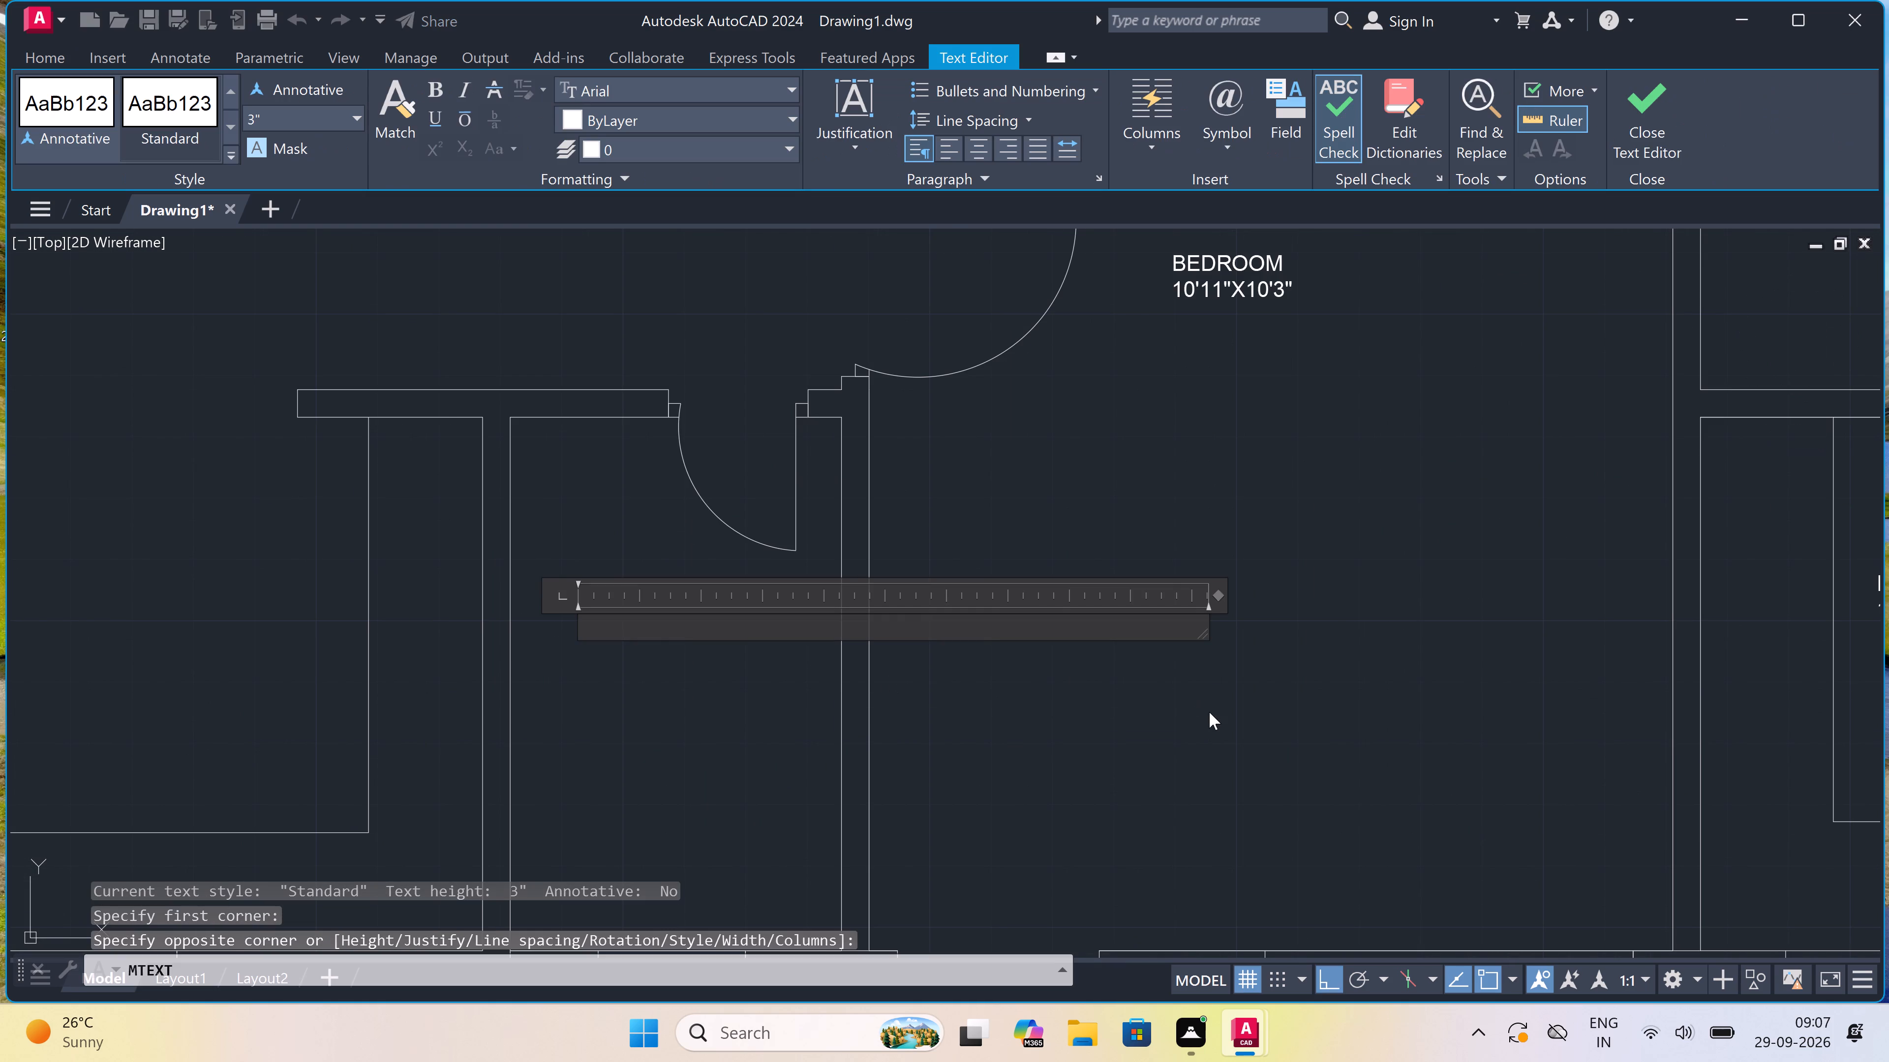
pyautogui.write('TOILET')
pyautogui.press('Return')
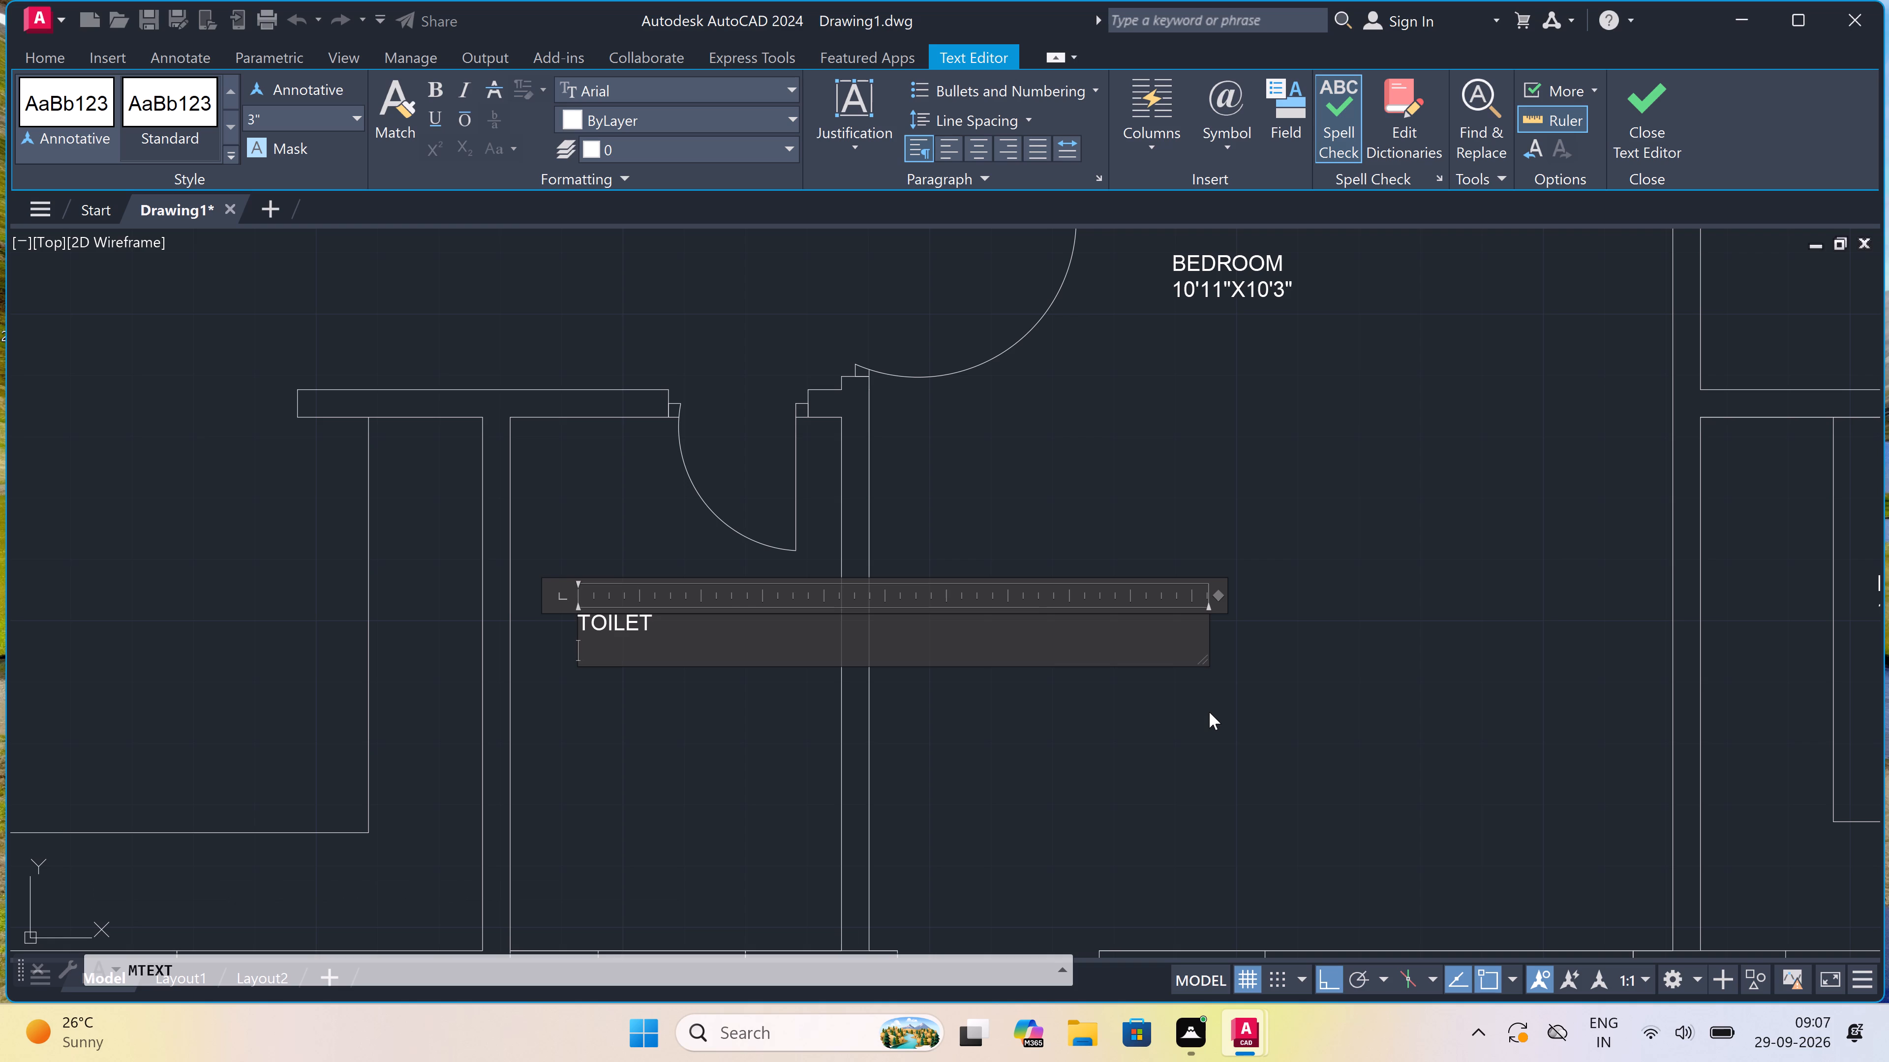
pyautogui.scroll(-3, 1208, 701)
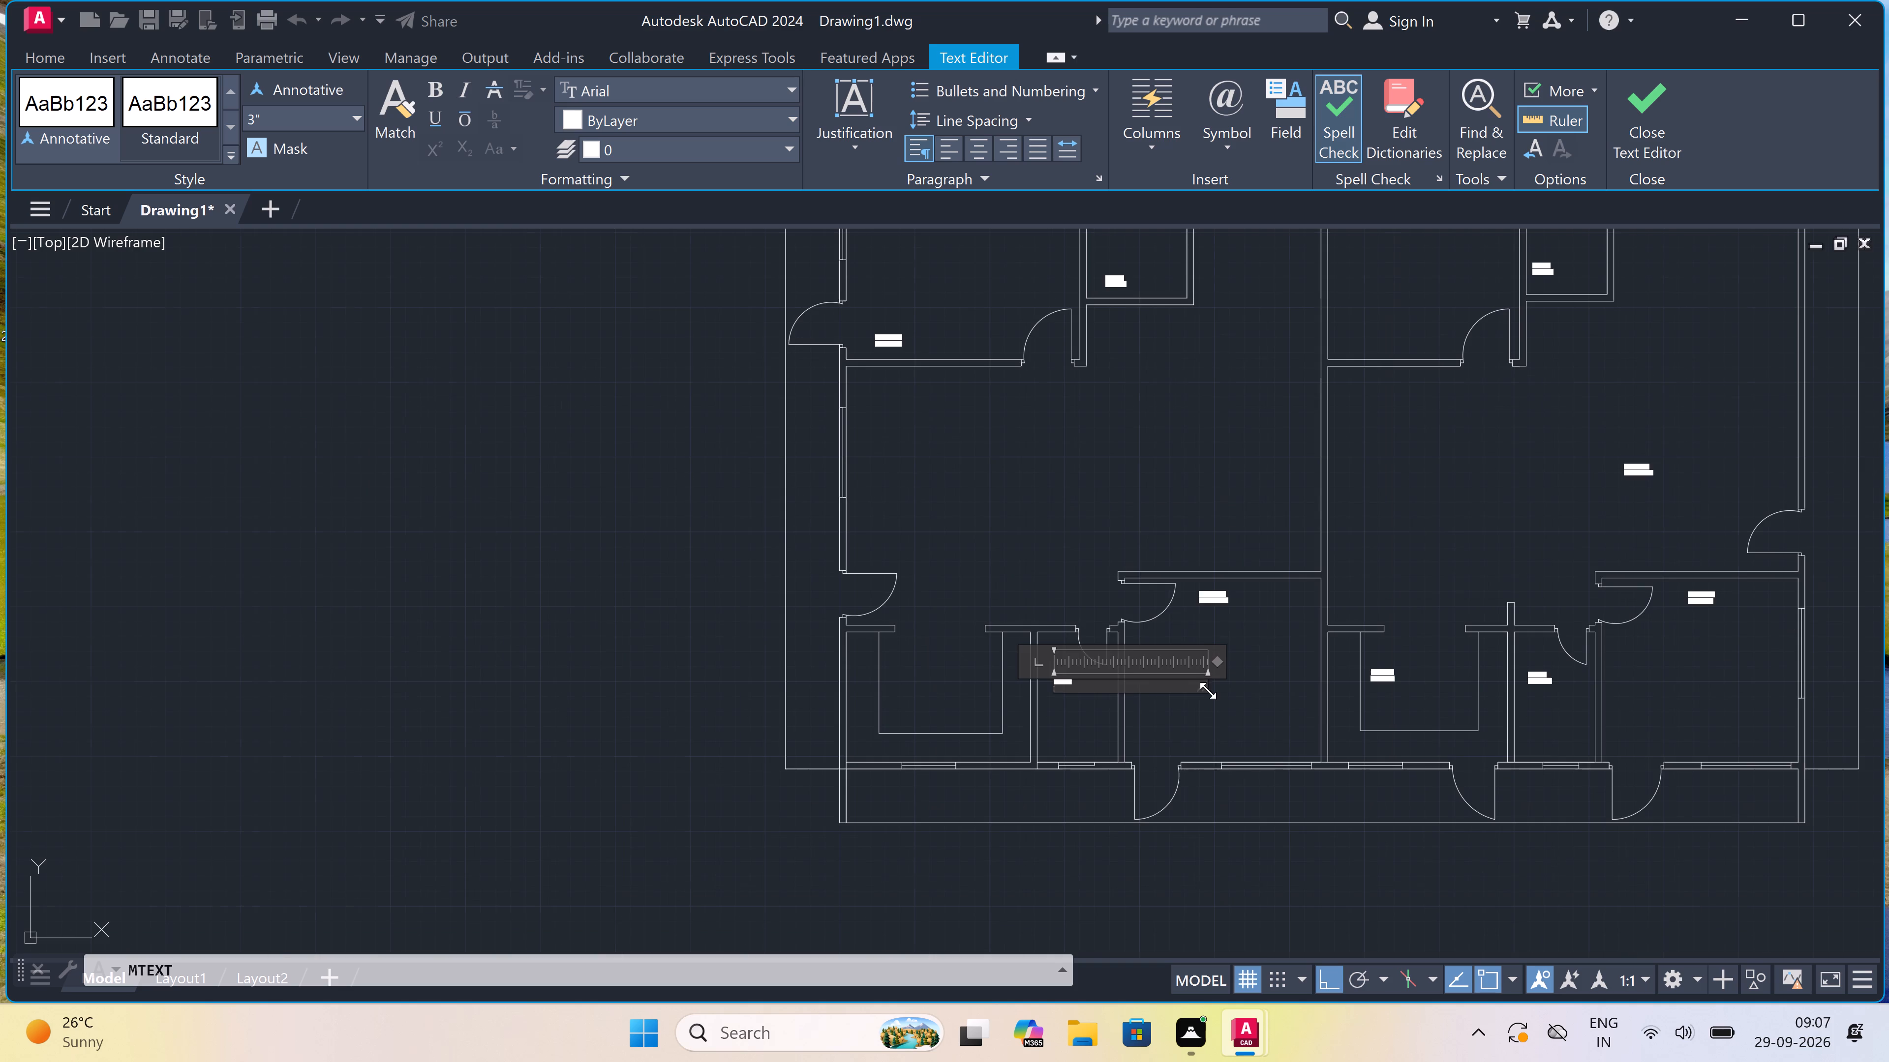
pyautogui.scroll(5, 1086, 698)
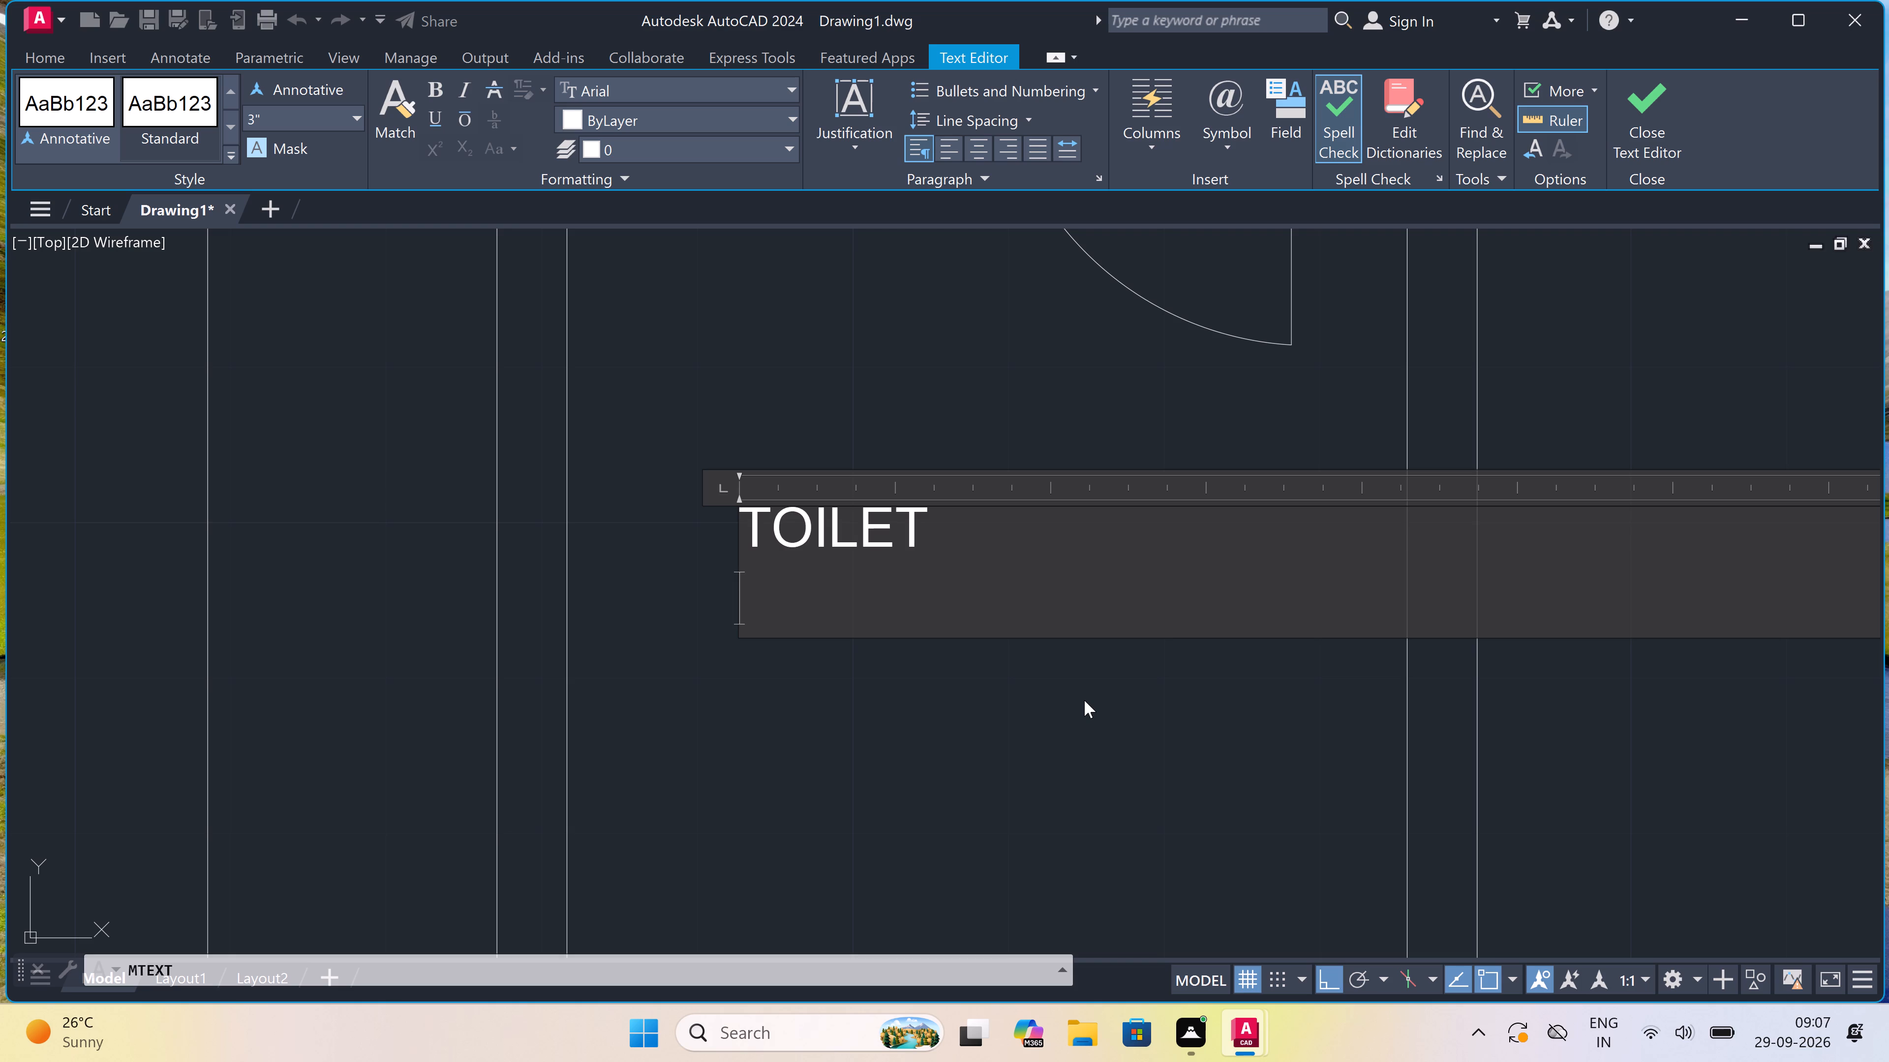
pyautogui.write("4'6")
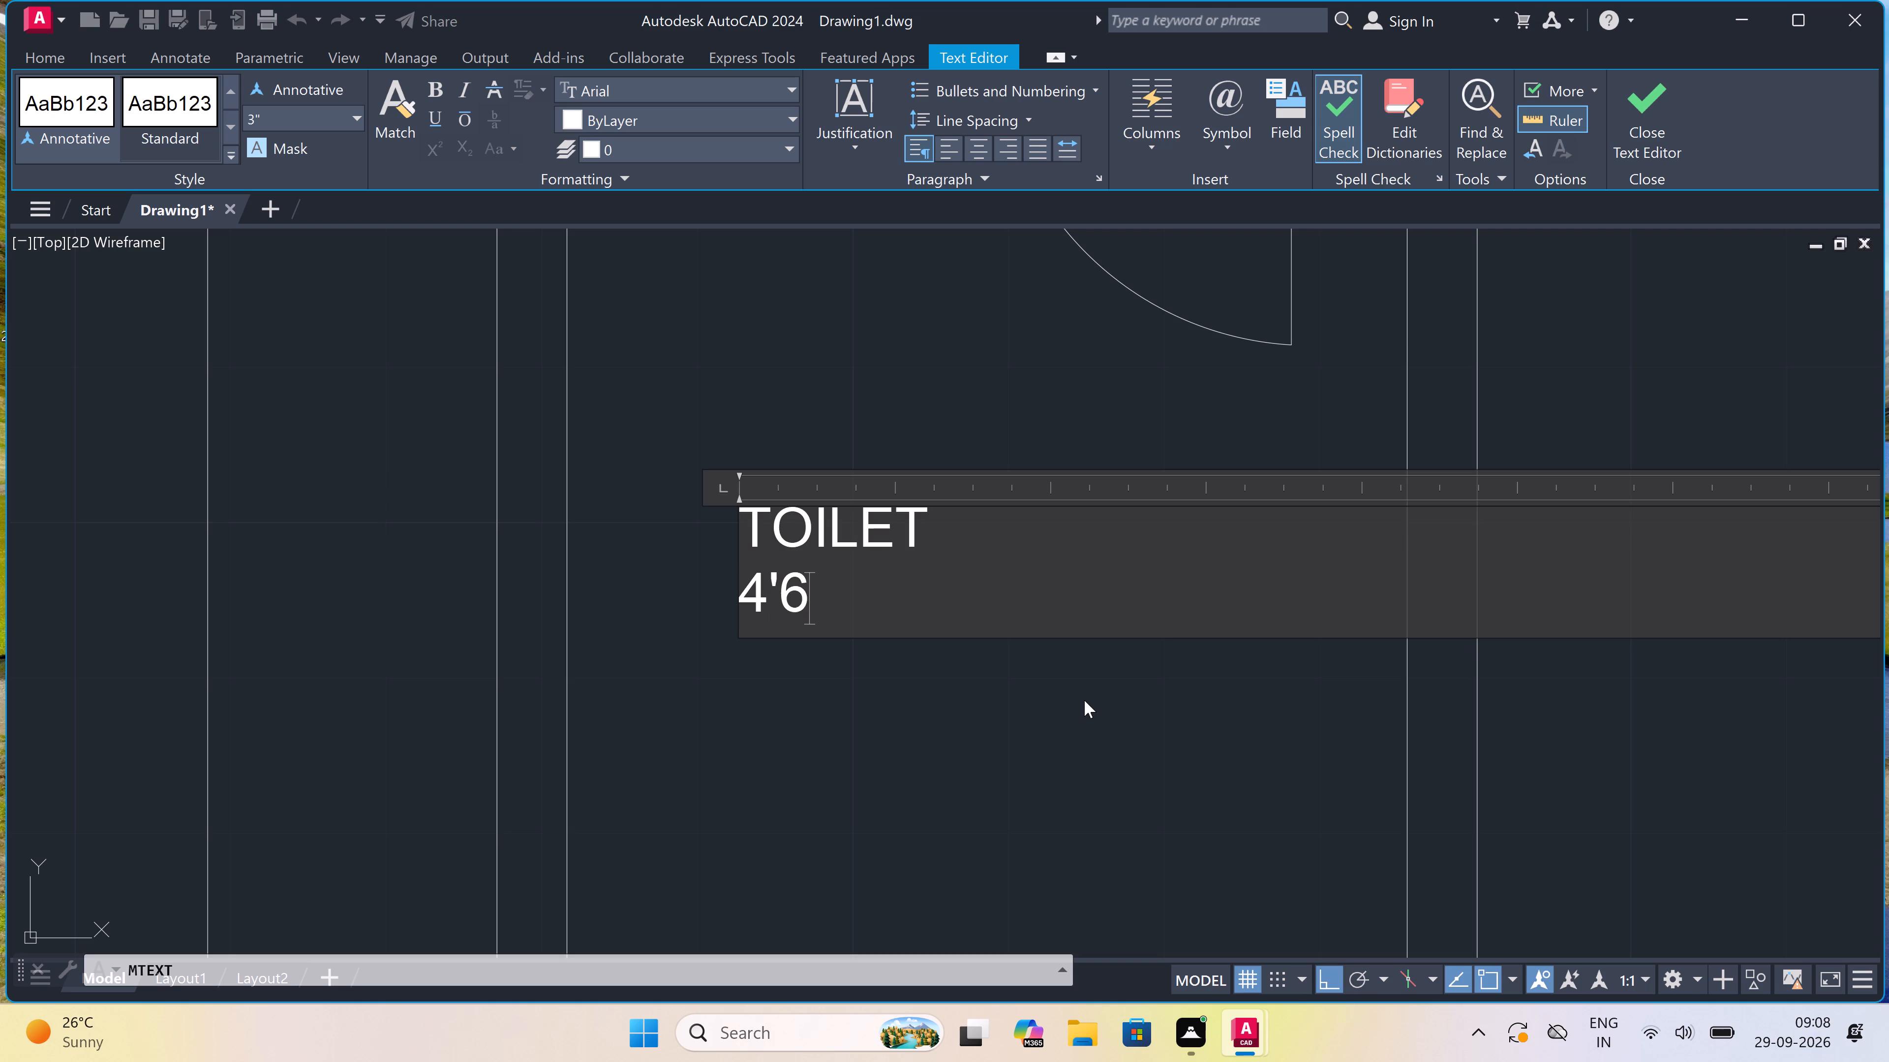
pyautogui.hotkey('shift', '"')
pyautogui.press('x')
pyautogui.write("5'")
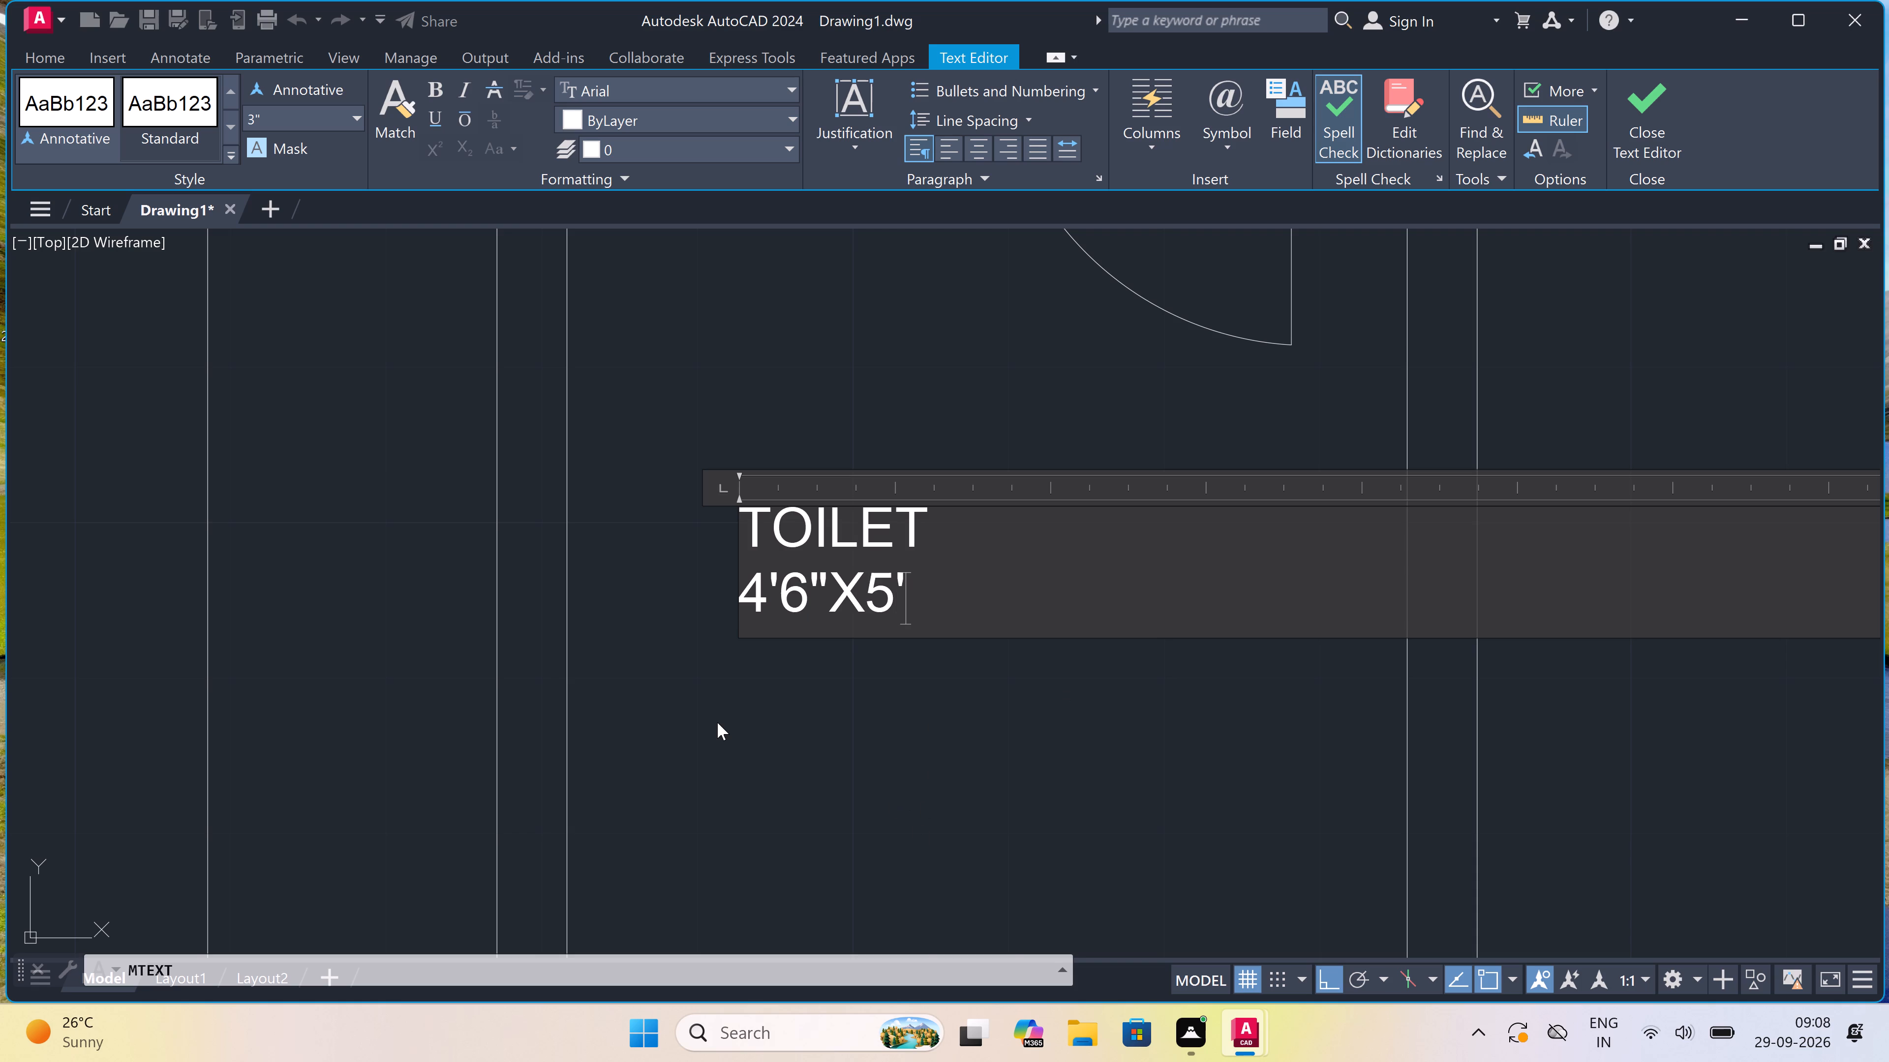
pyautogui.scroll(-4, 717, 722)
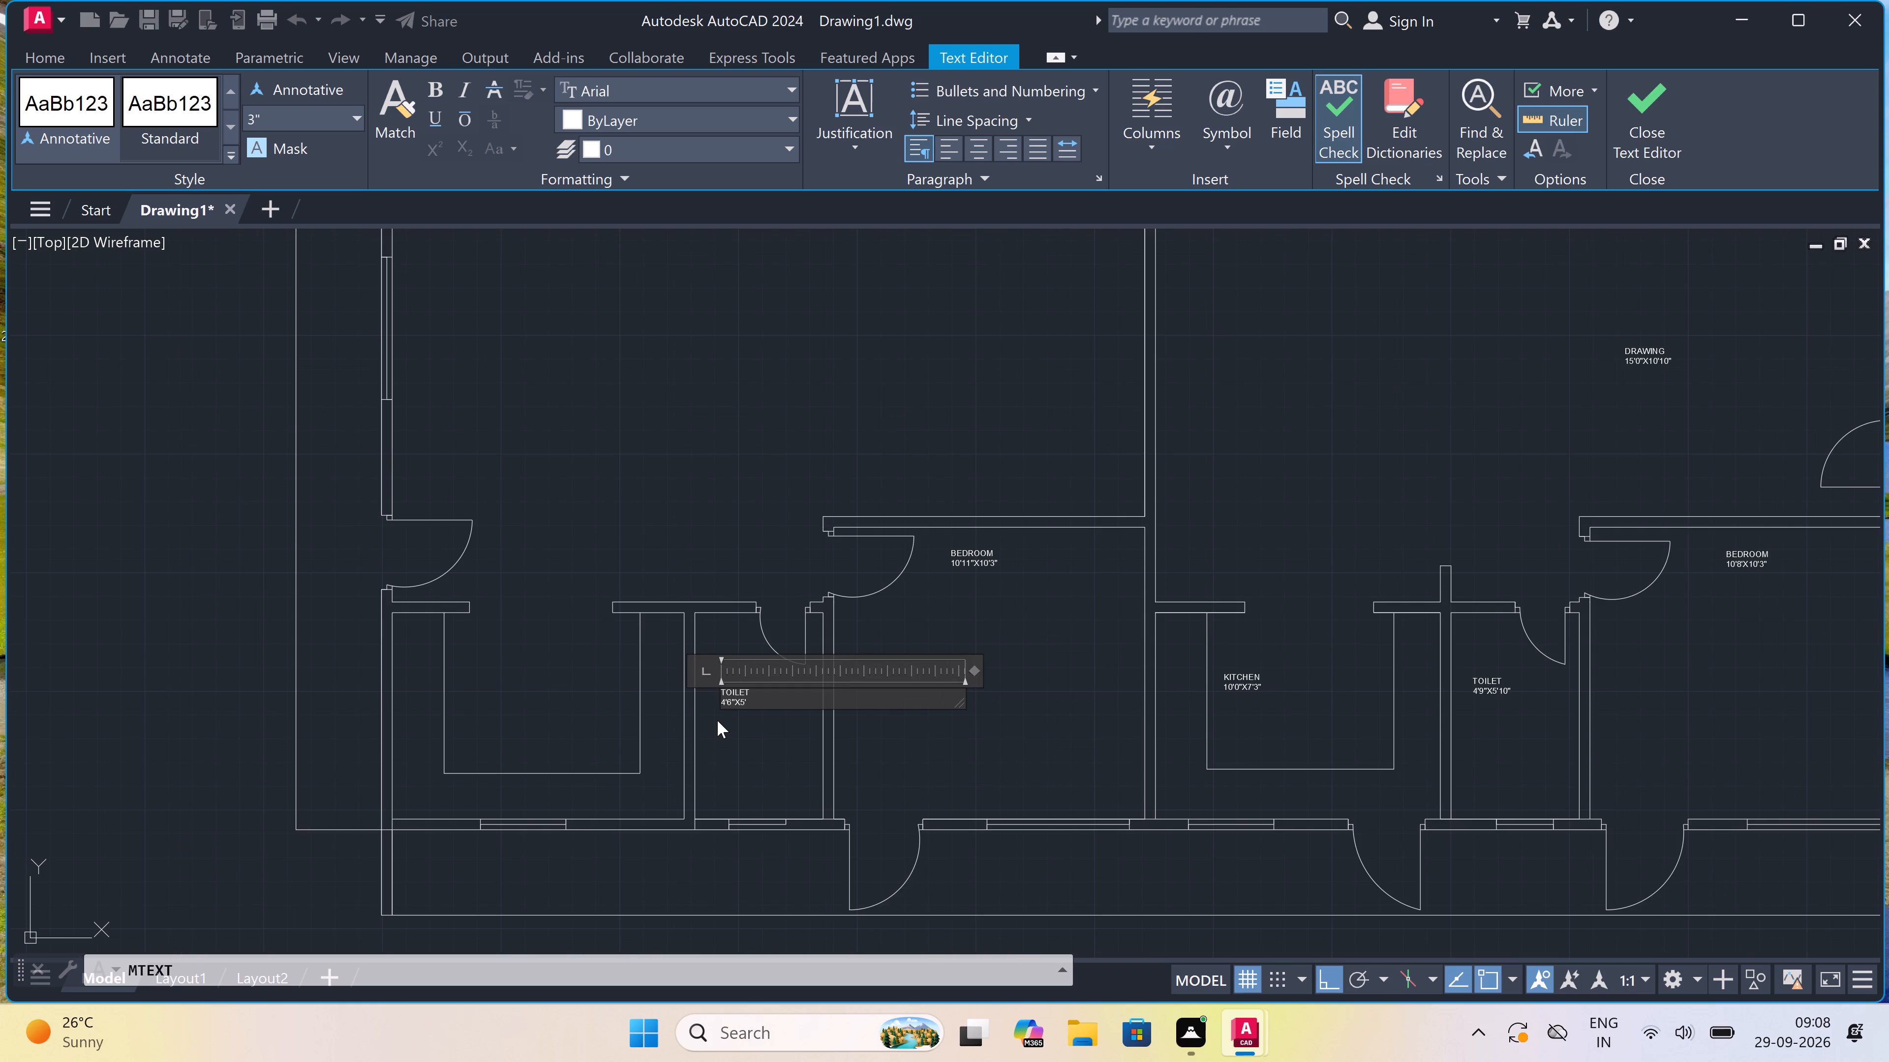
pyautogui.scroll(3, 1532, 700)
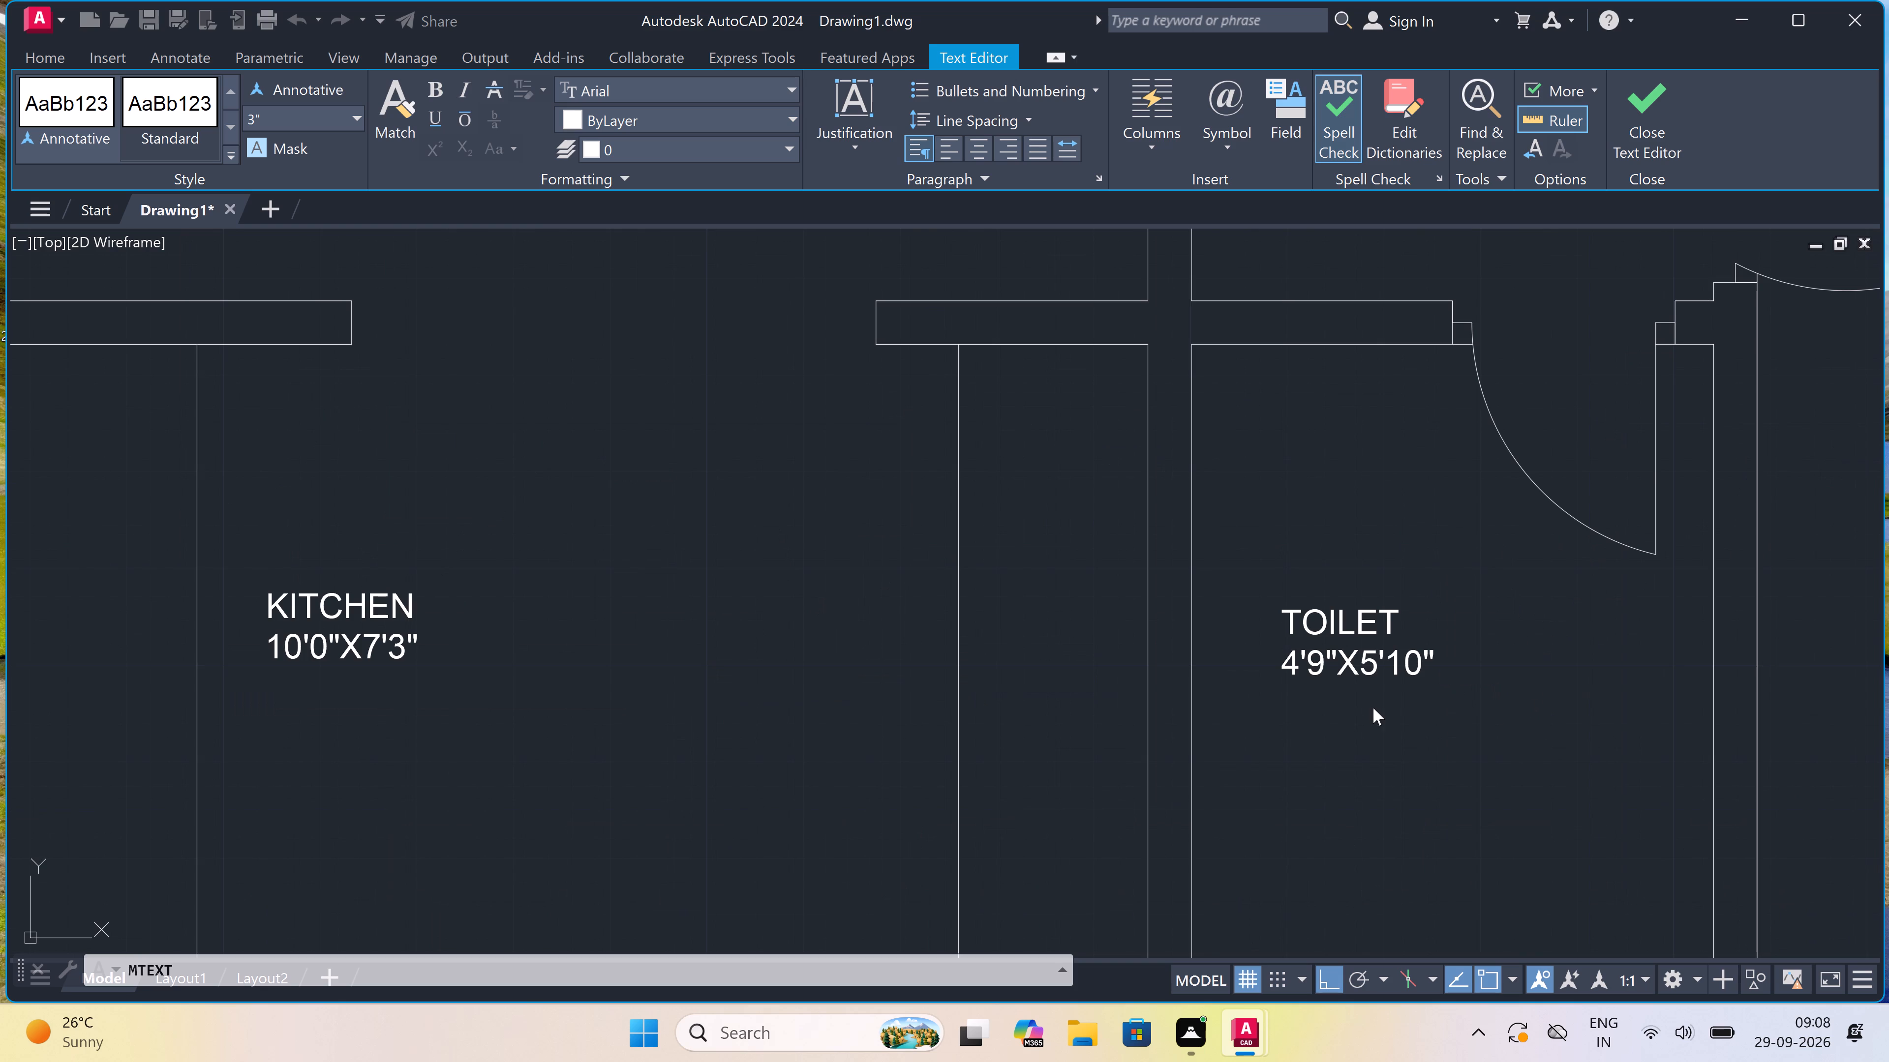
pyautogui.scroll(-3, 1373, 708)
pyautogui.scroll(3, 564, 714)
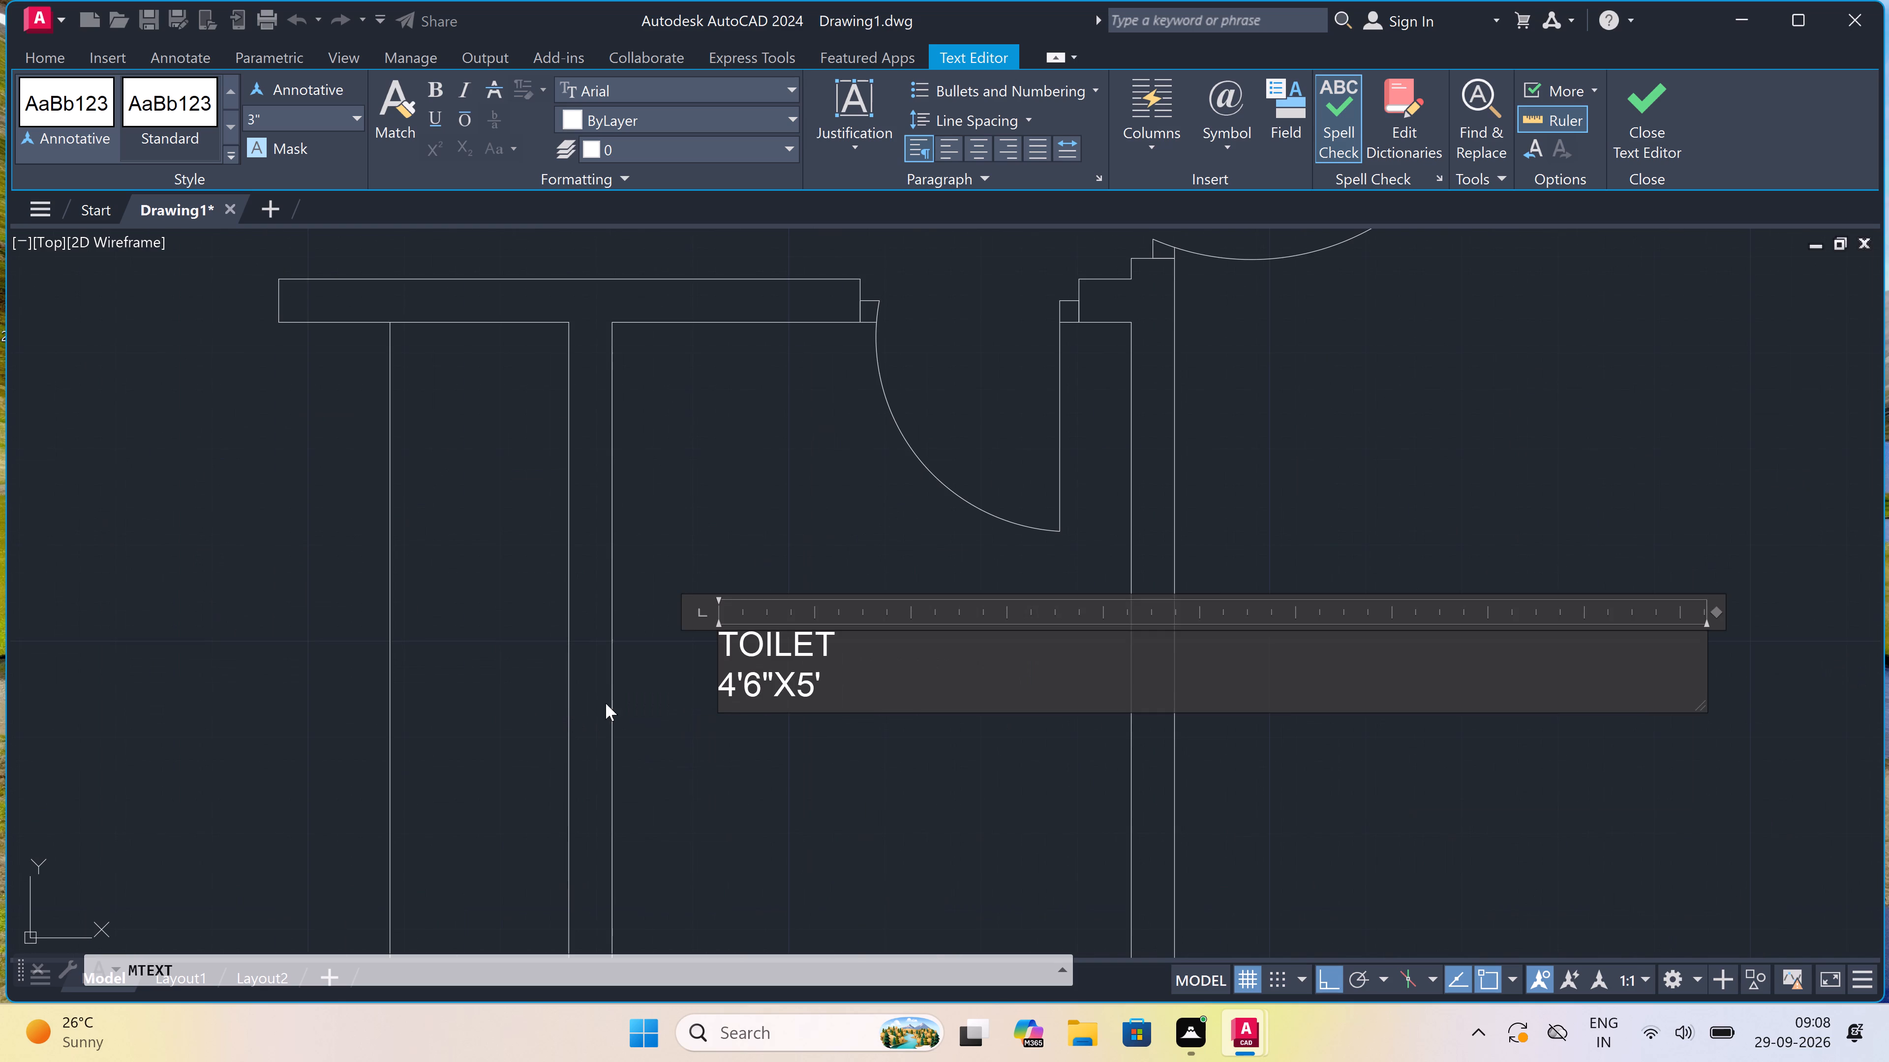
pyautogui.scroll(1, 842, 692)
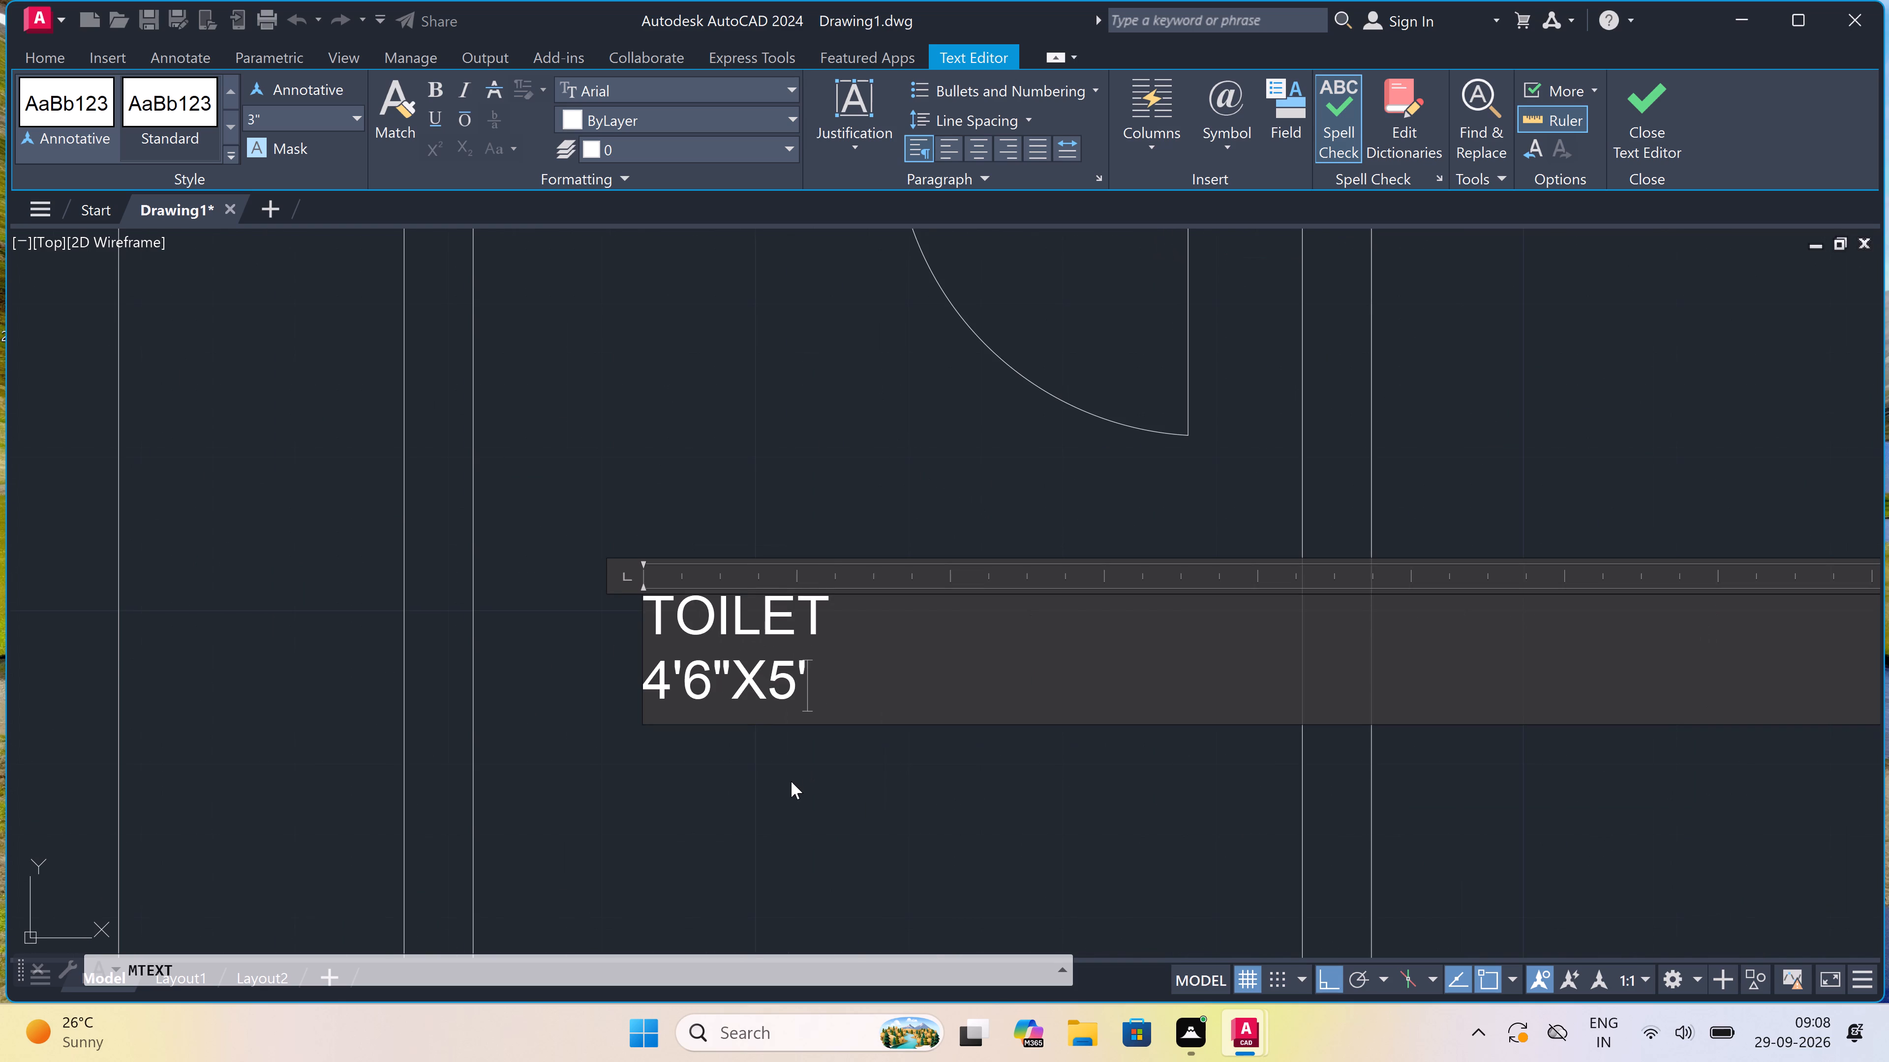
pyautogui.press('1')
pyautogui.write('0"')
pyautogui.click(792, 768)
# Add the multiline text KITCHEN with 10'3"X7'3" on a second line inside the counter outline west of the 4'6"X5'10" toilet.
pyautogui.scroll(-2, 786, 676)
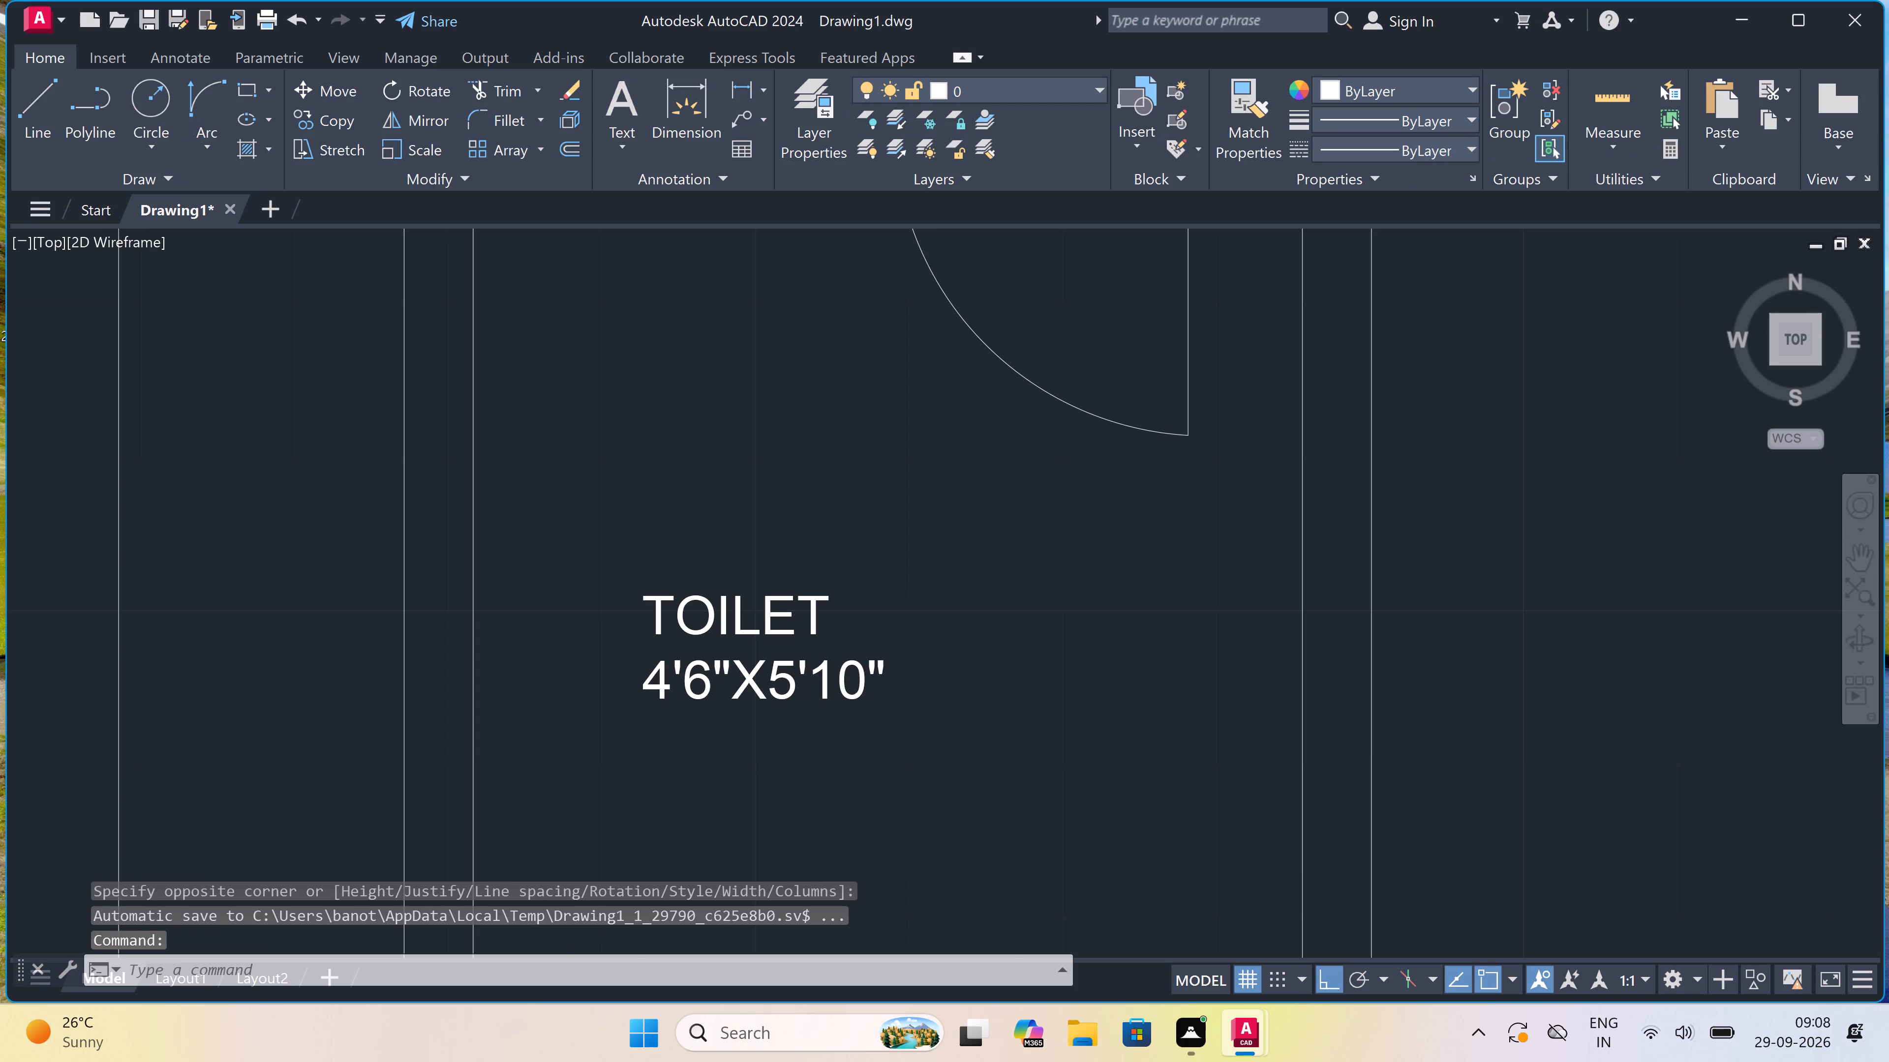
pyautogui.scroll(-2, 786, 676)
pyautogui.scroll(2, 502, 664)
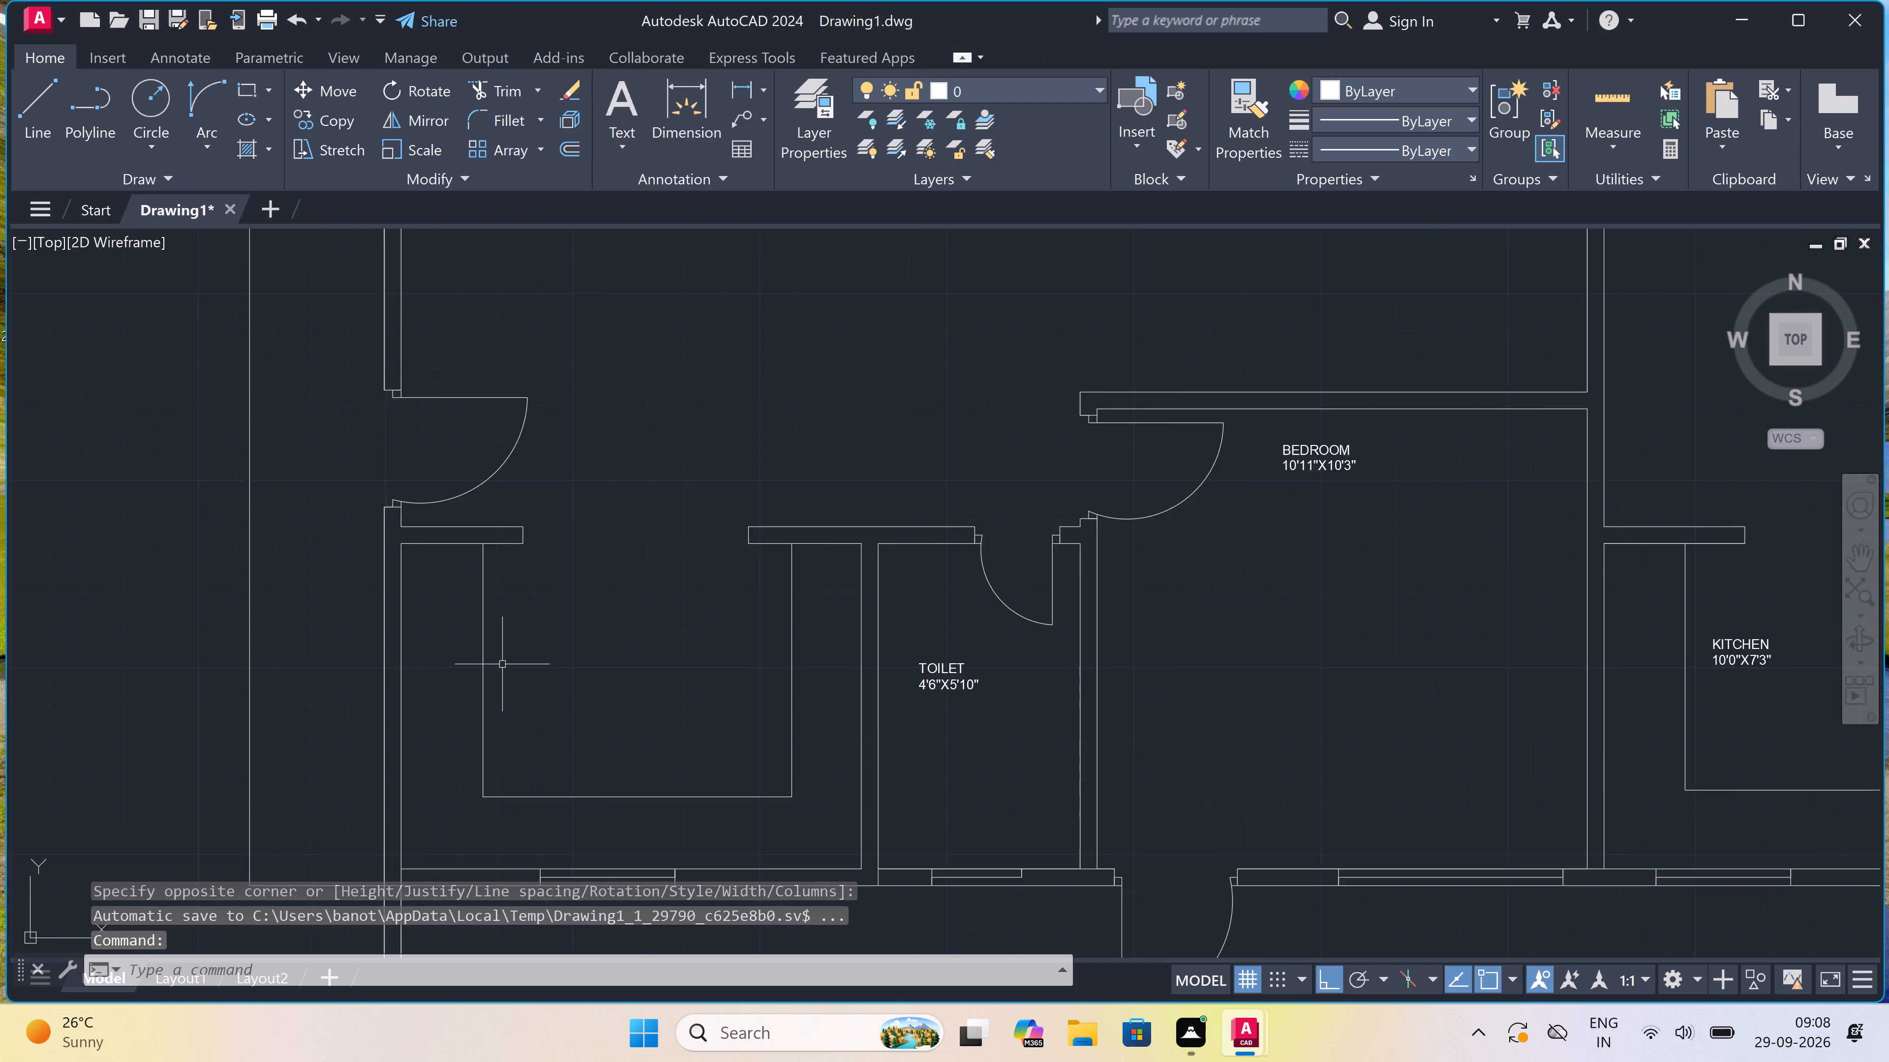
pyautogui.press('space')
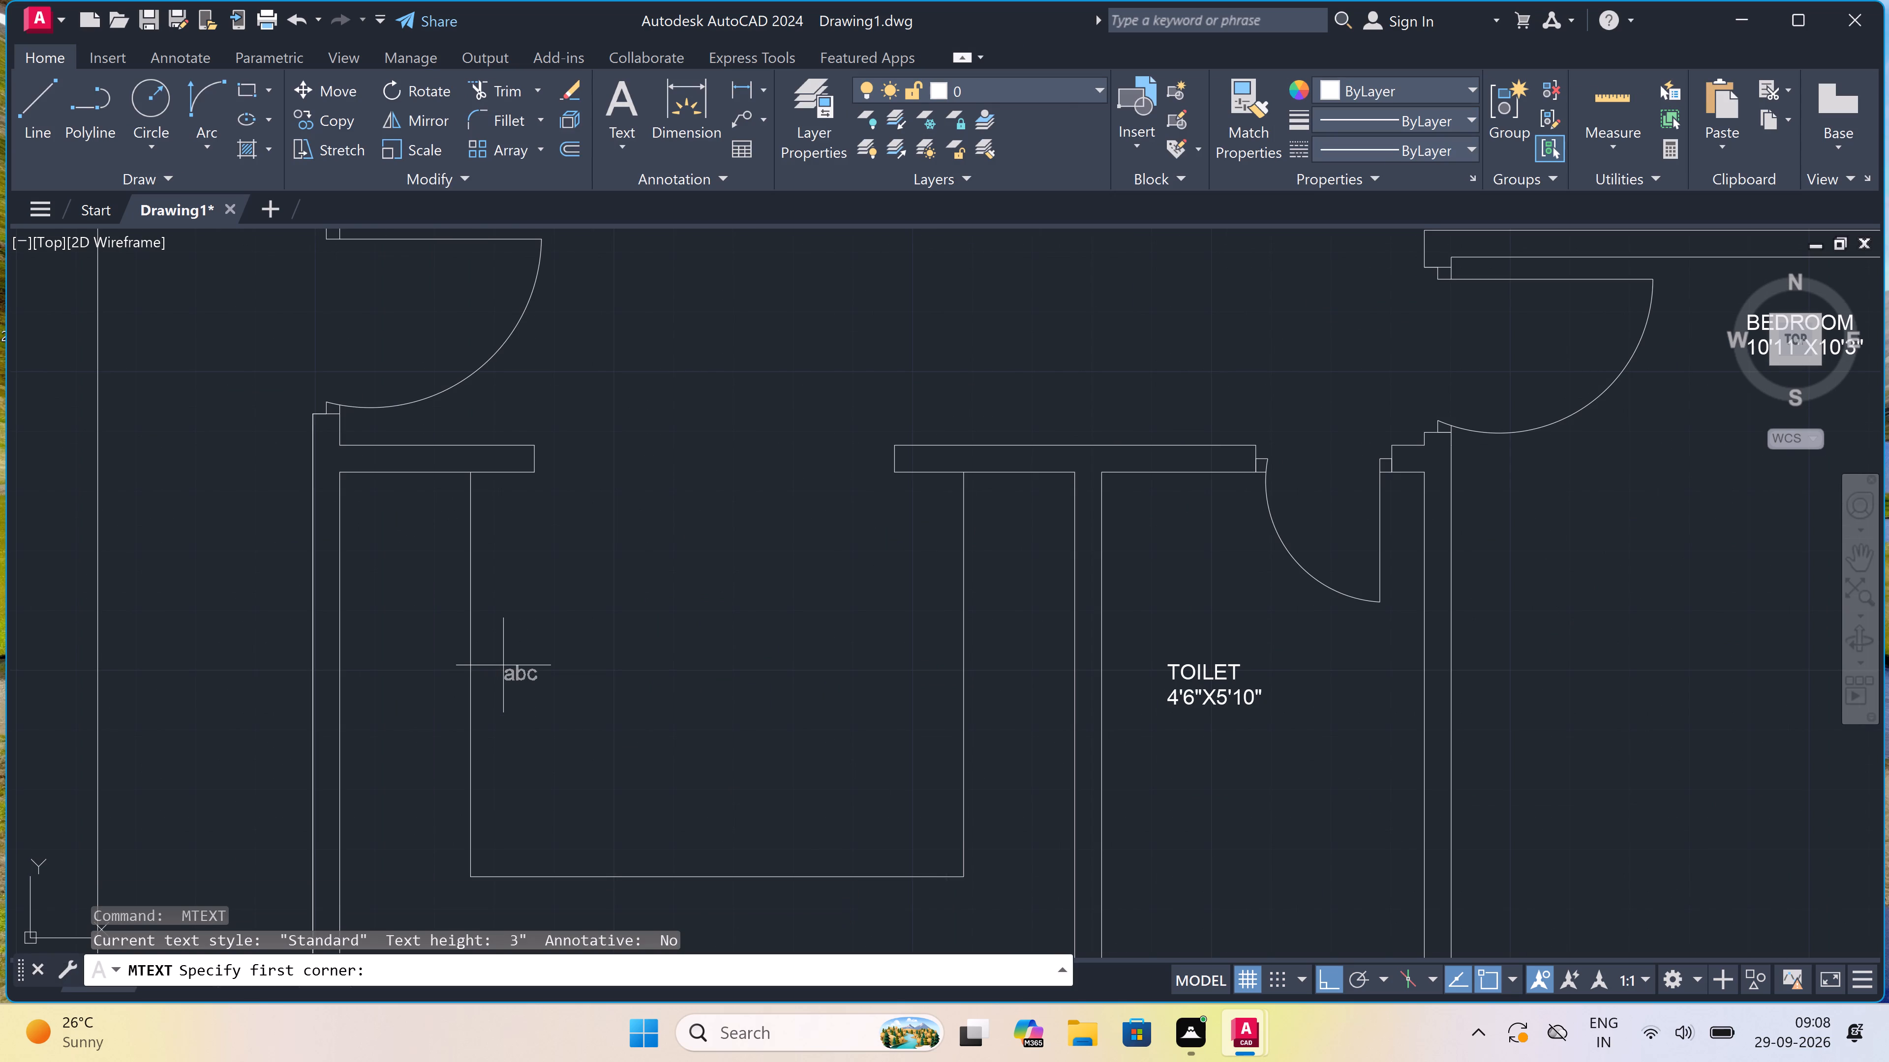
pyautogui.click(543, 635)
pyautogui.click(1418, 678)
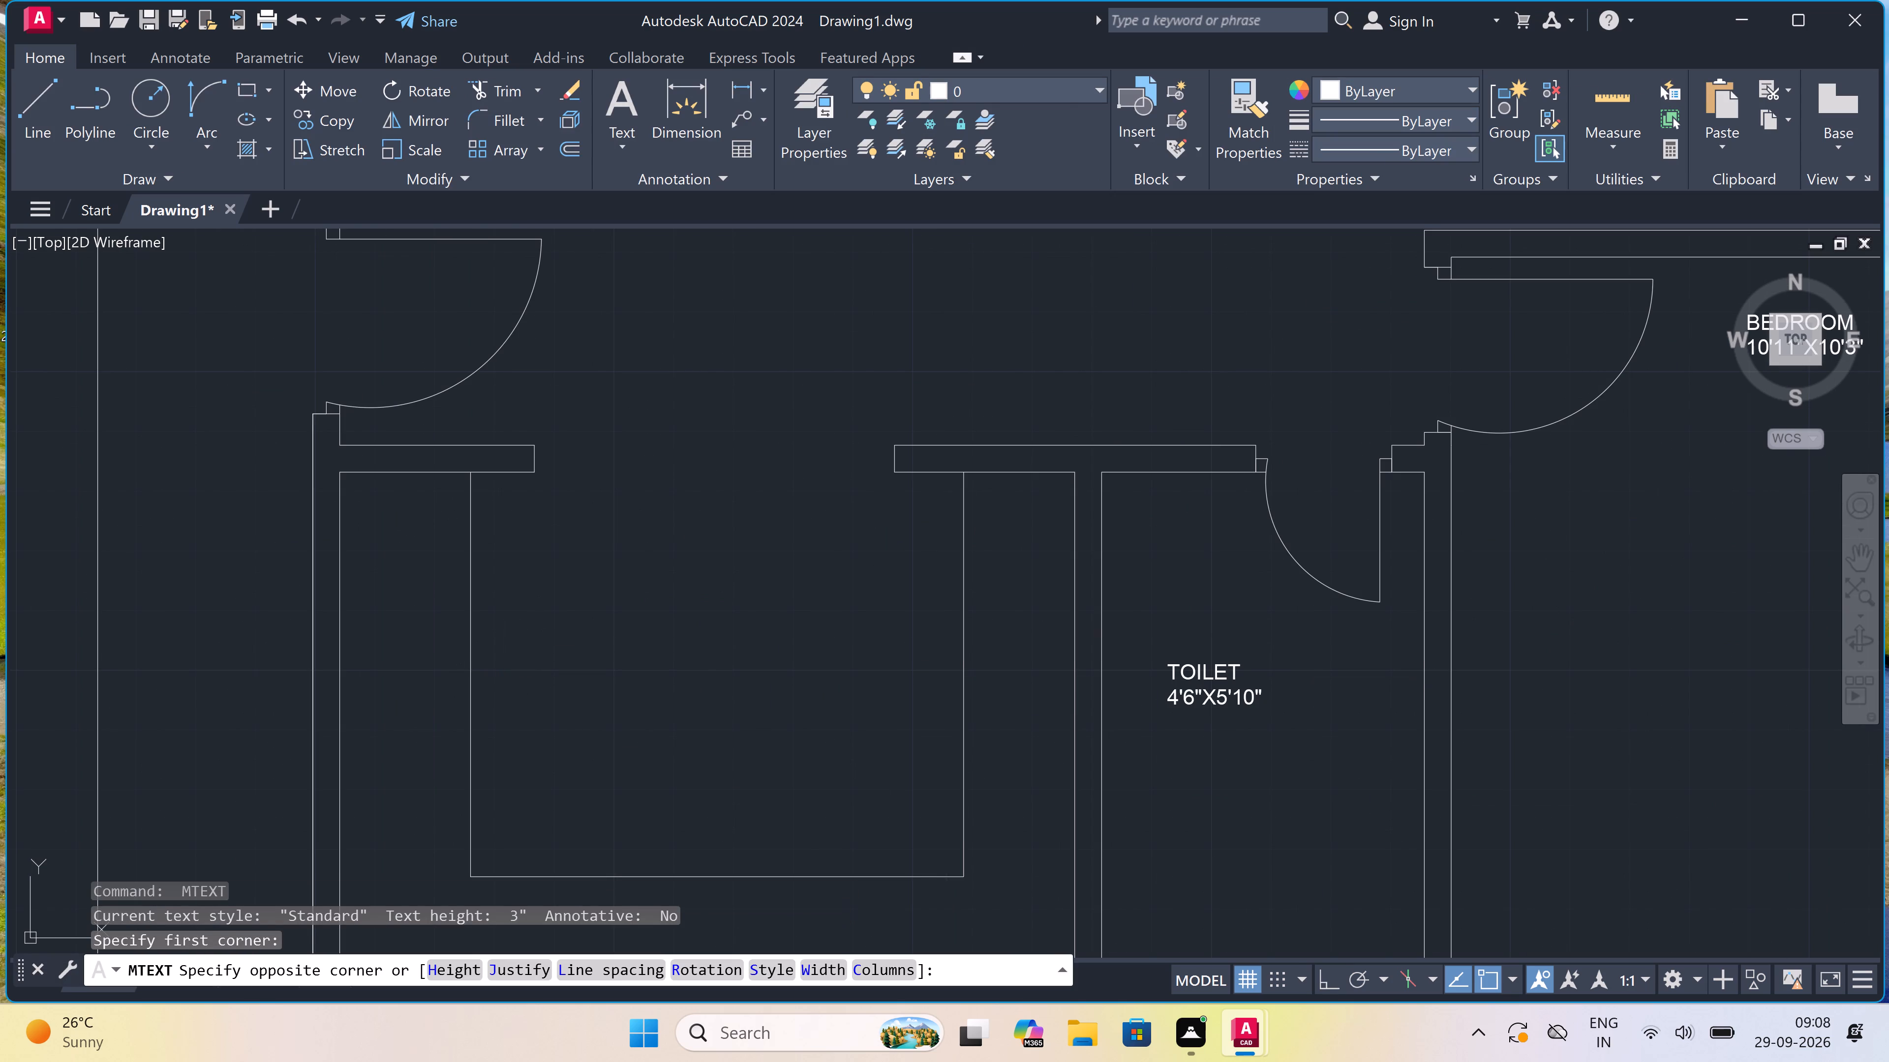
pyautogui.write('KITCHEN')
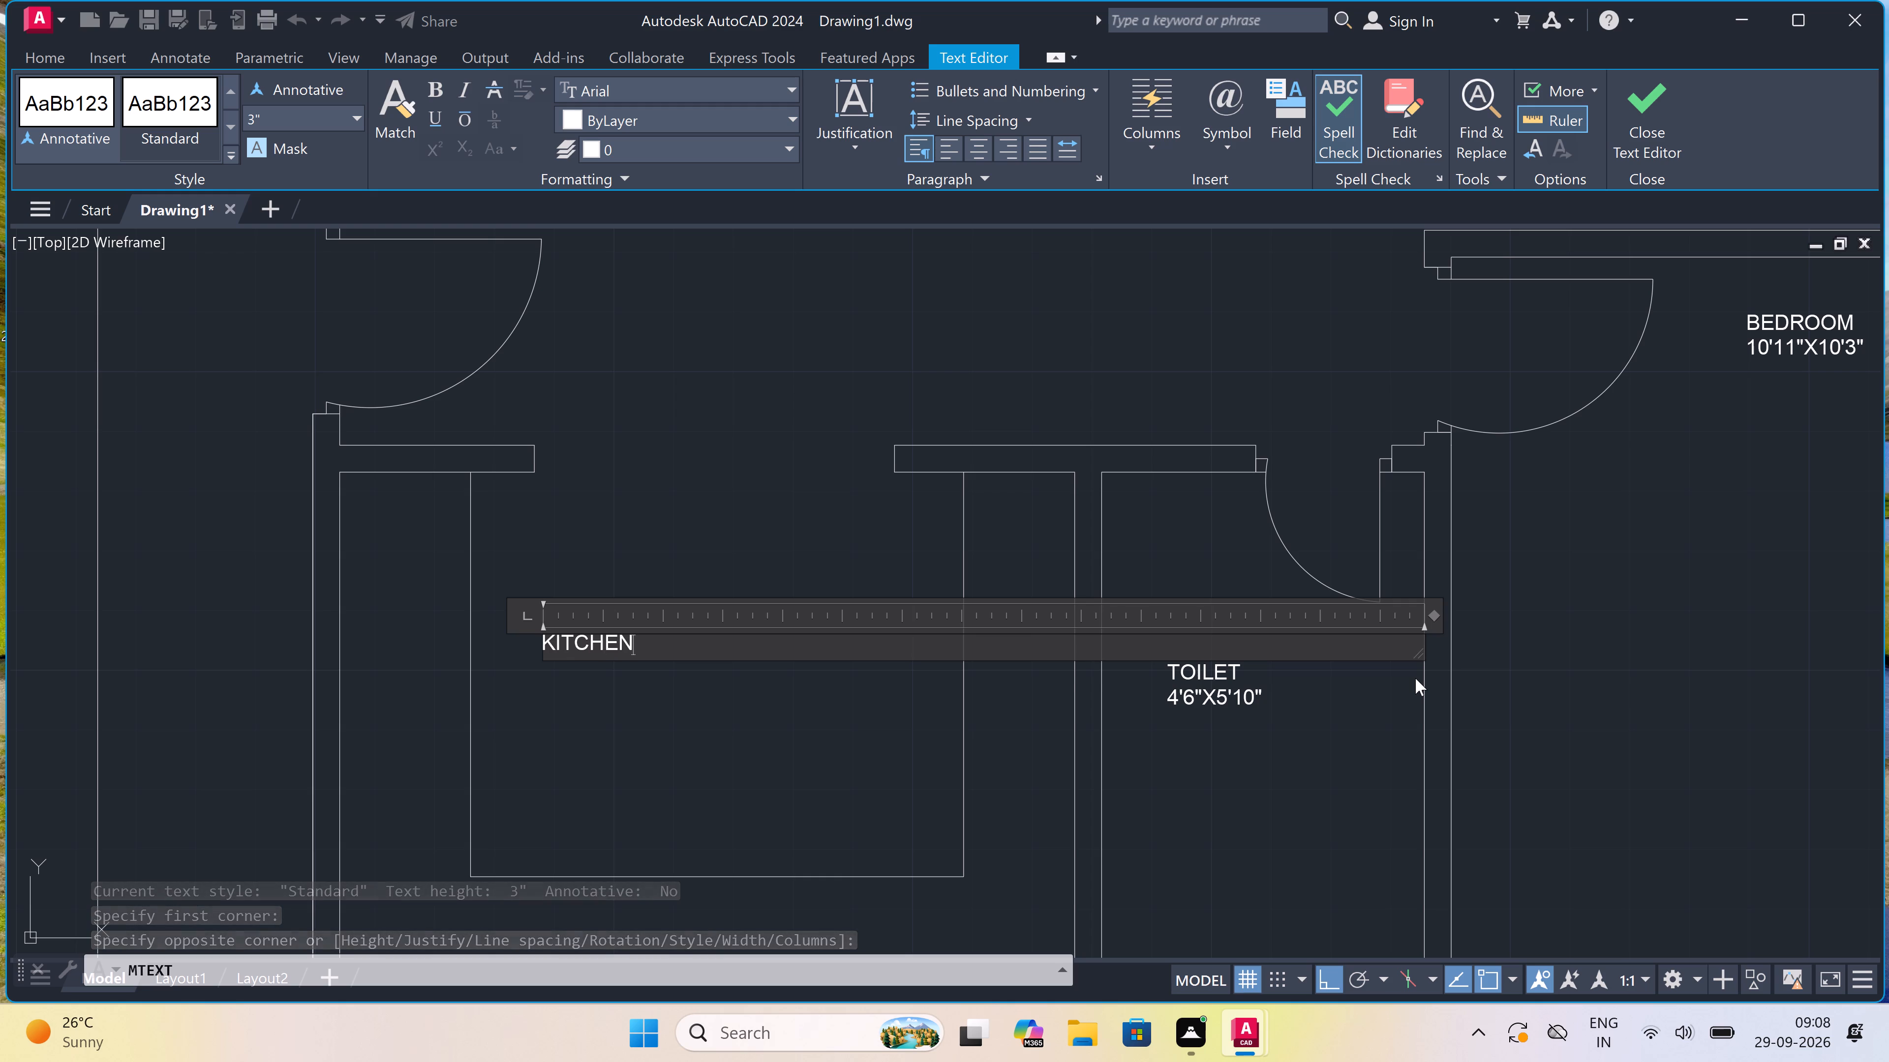
pyautogui.press('Return')
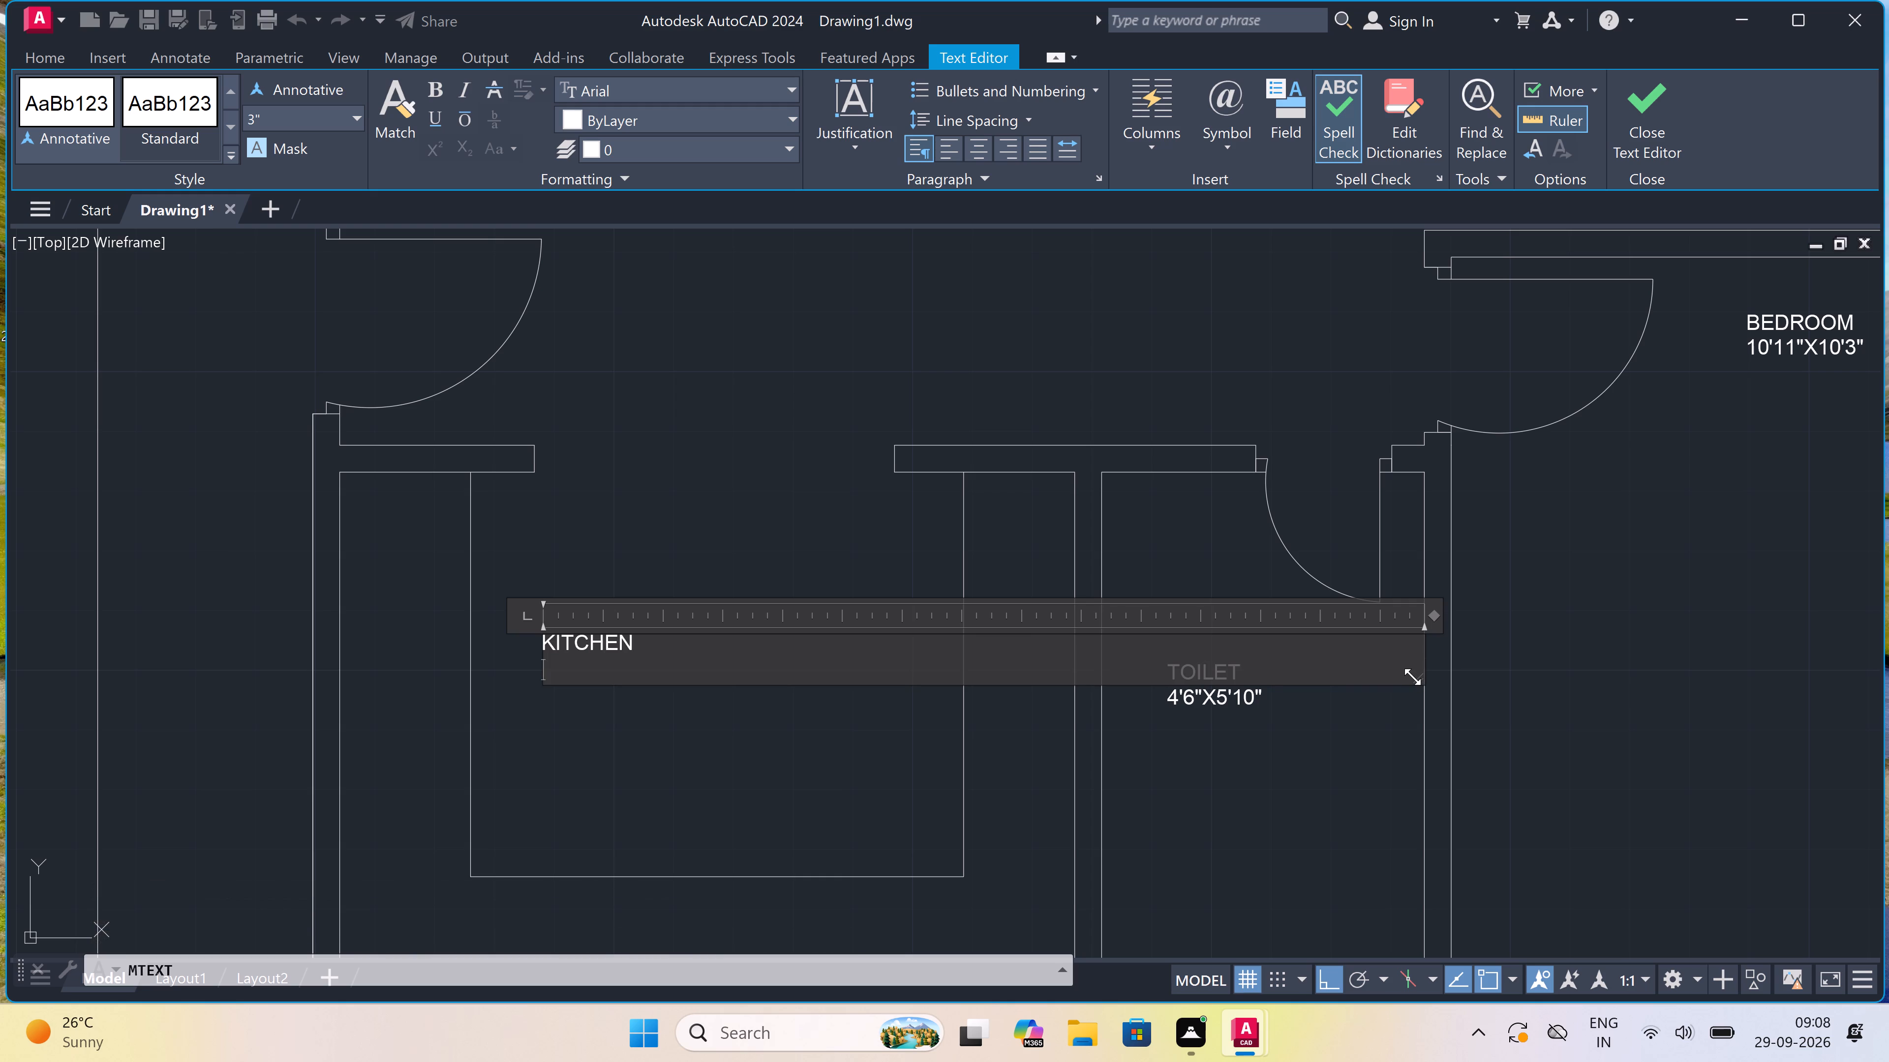
pyautogui.press('1')
pyautogui.write("0'")
pyautogui.press('3')
pyautogui.hotkey('shift', '"')
pyautogui.press('x')
pyautogui.write('7\'3"')
pyautogui.click(823, 729)
# Add the multiline text DRAWING with 14'5"X10'9" on a second line in the southwest part of the hall below the 14'1"X13'0" bedroom.
pyautogui.scroll(-3, 823, 729)
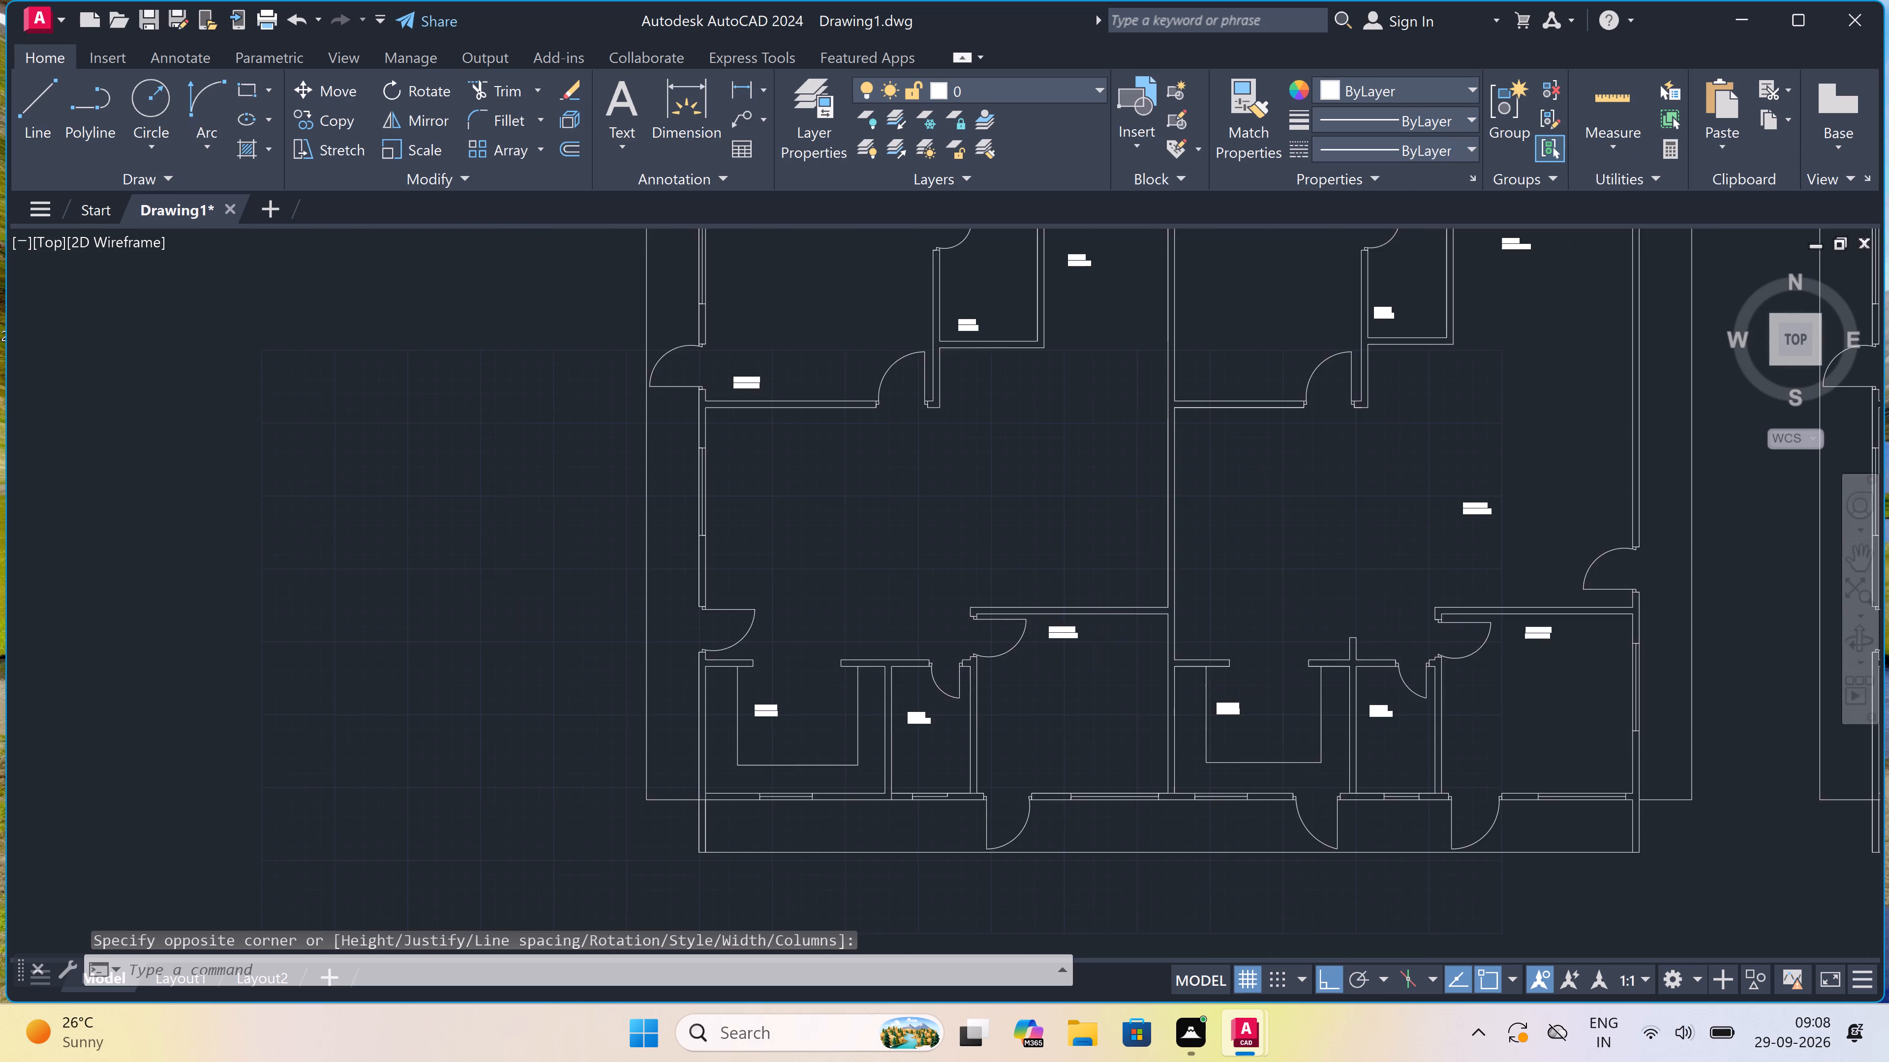
pyautogui.scroll(-3, 823, 729)
pyautogui.scroll(4, 825, 633)
pyautogui.scroll(-2, 823, 633)
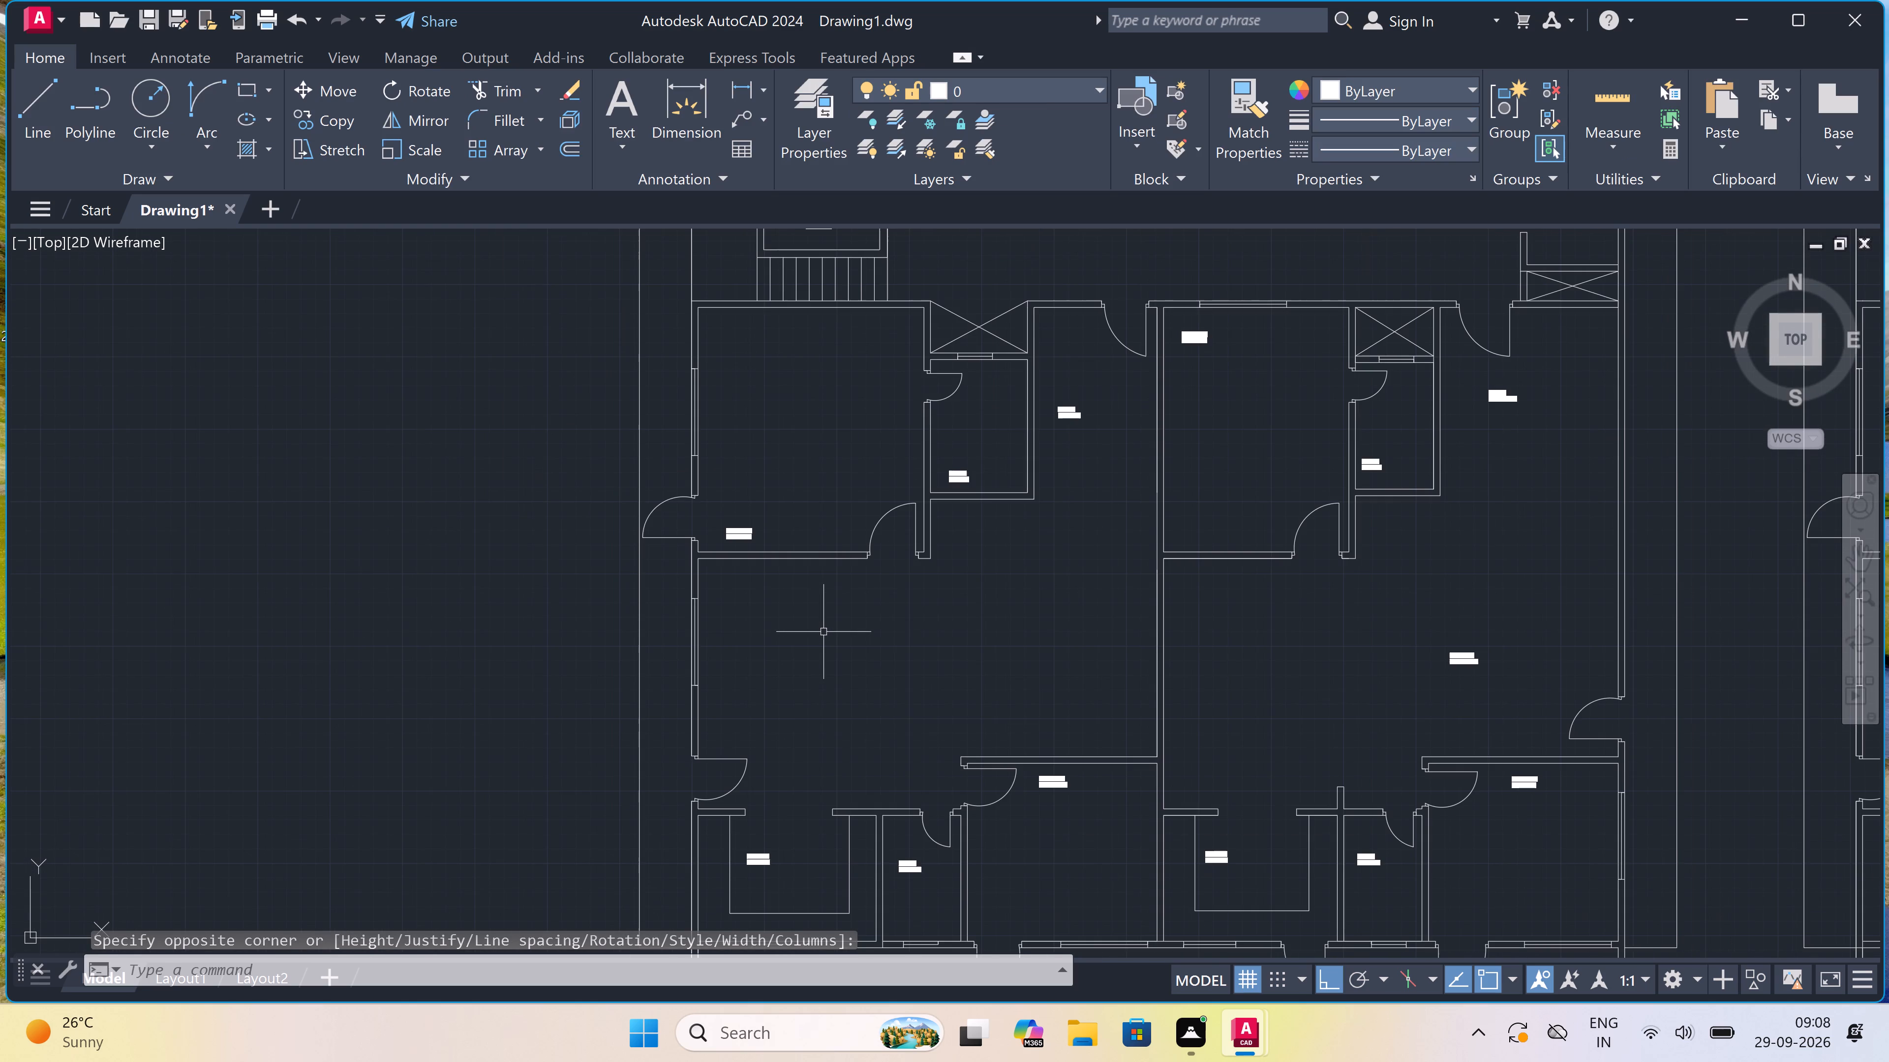
pyautogui.press('space')
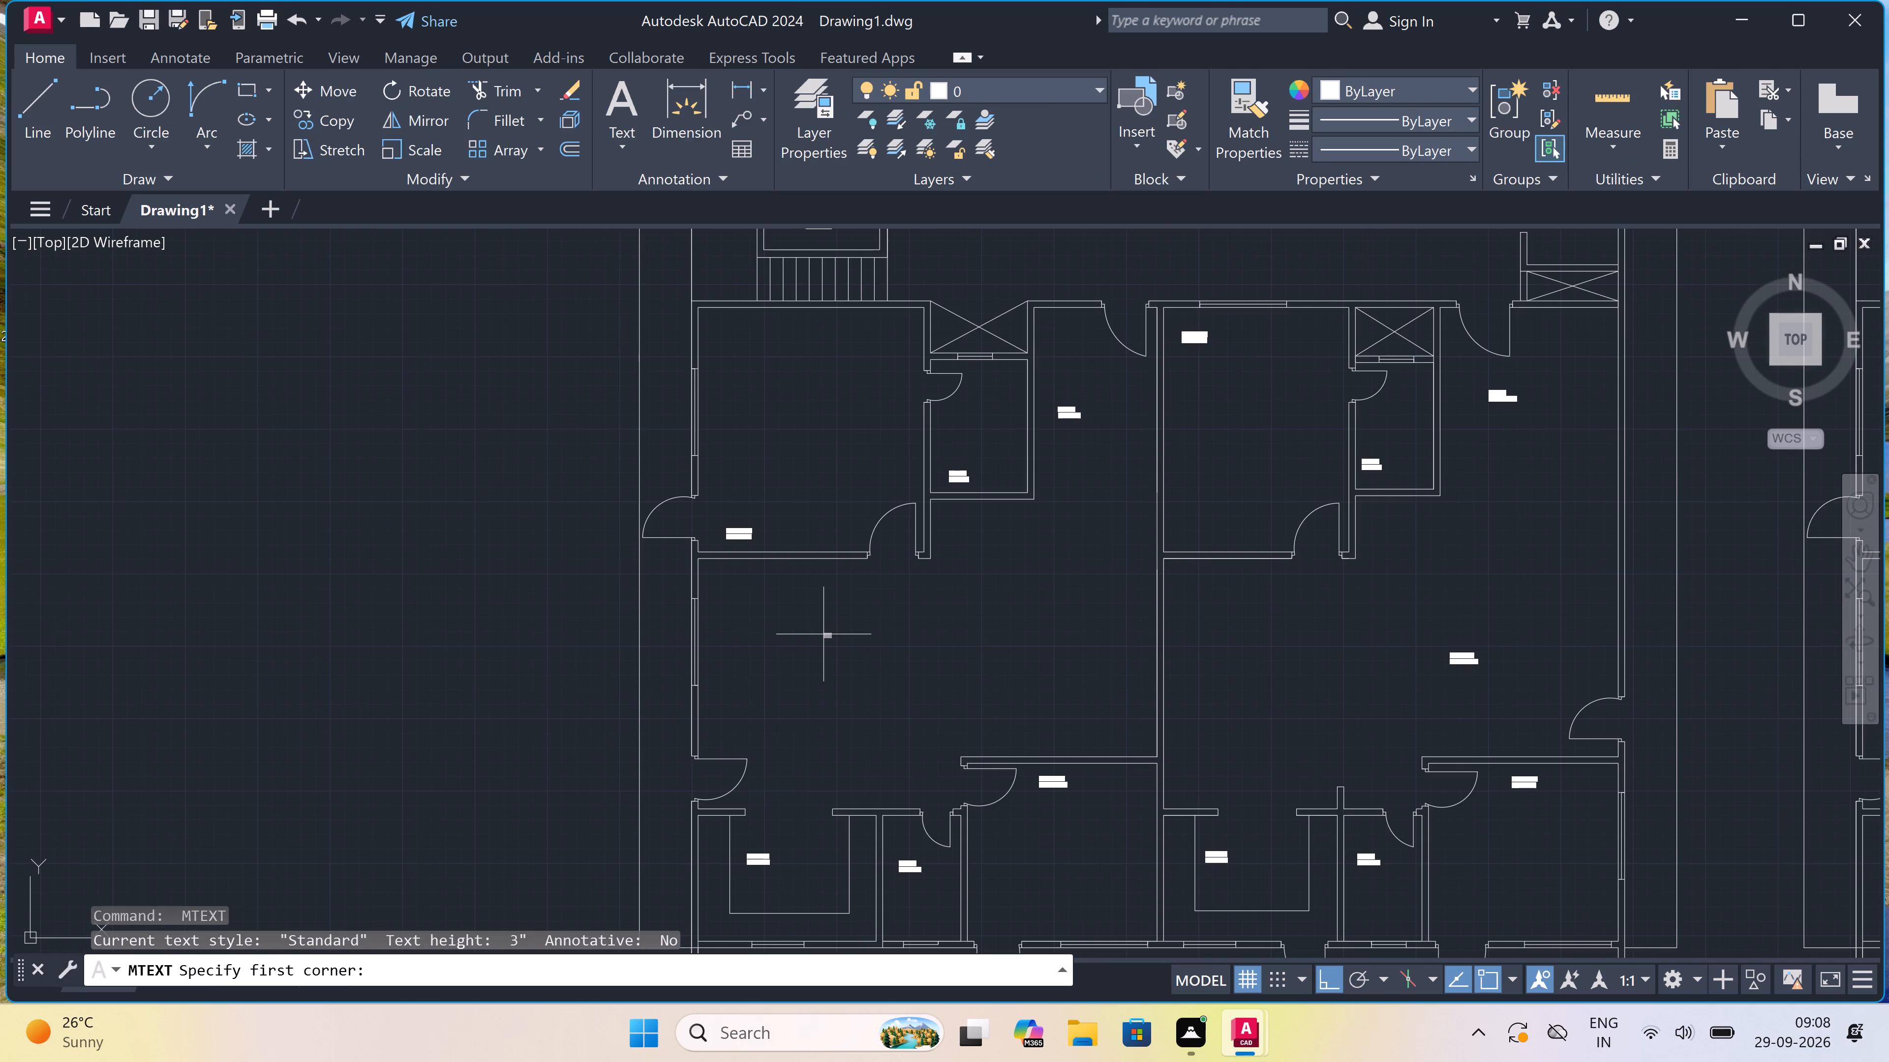
pyautogui.scroll(2, 784, 727)
pyautogui.moveTo(735, 717); pyautogui.dragTo(735, 718)
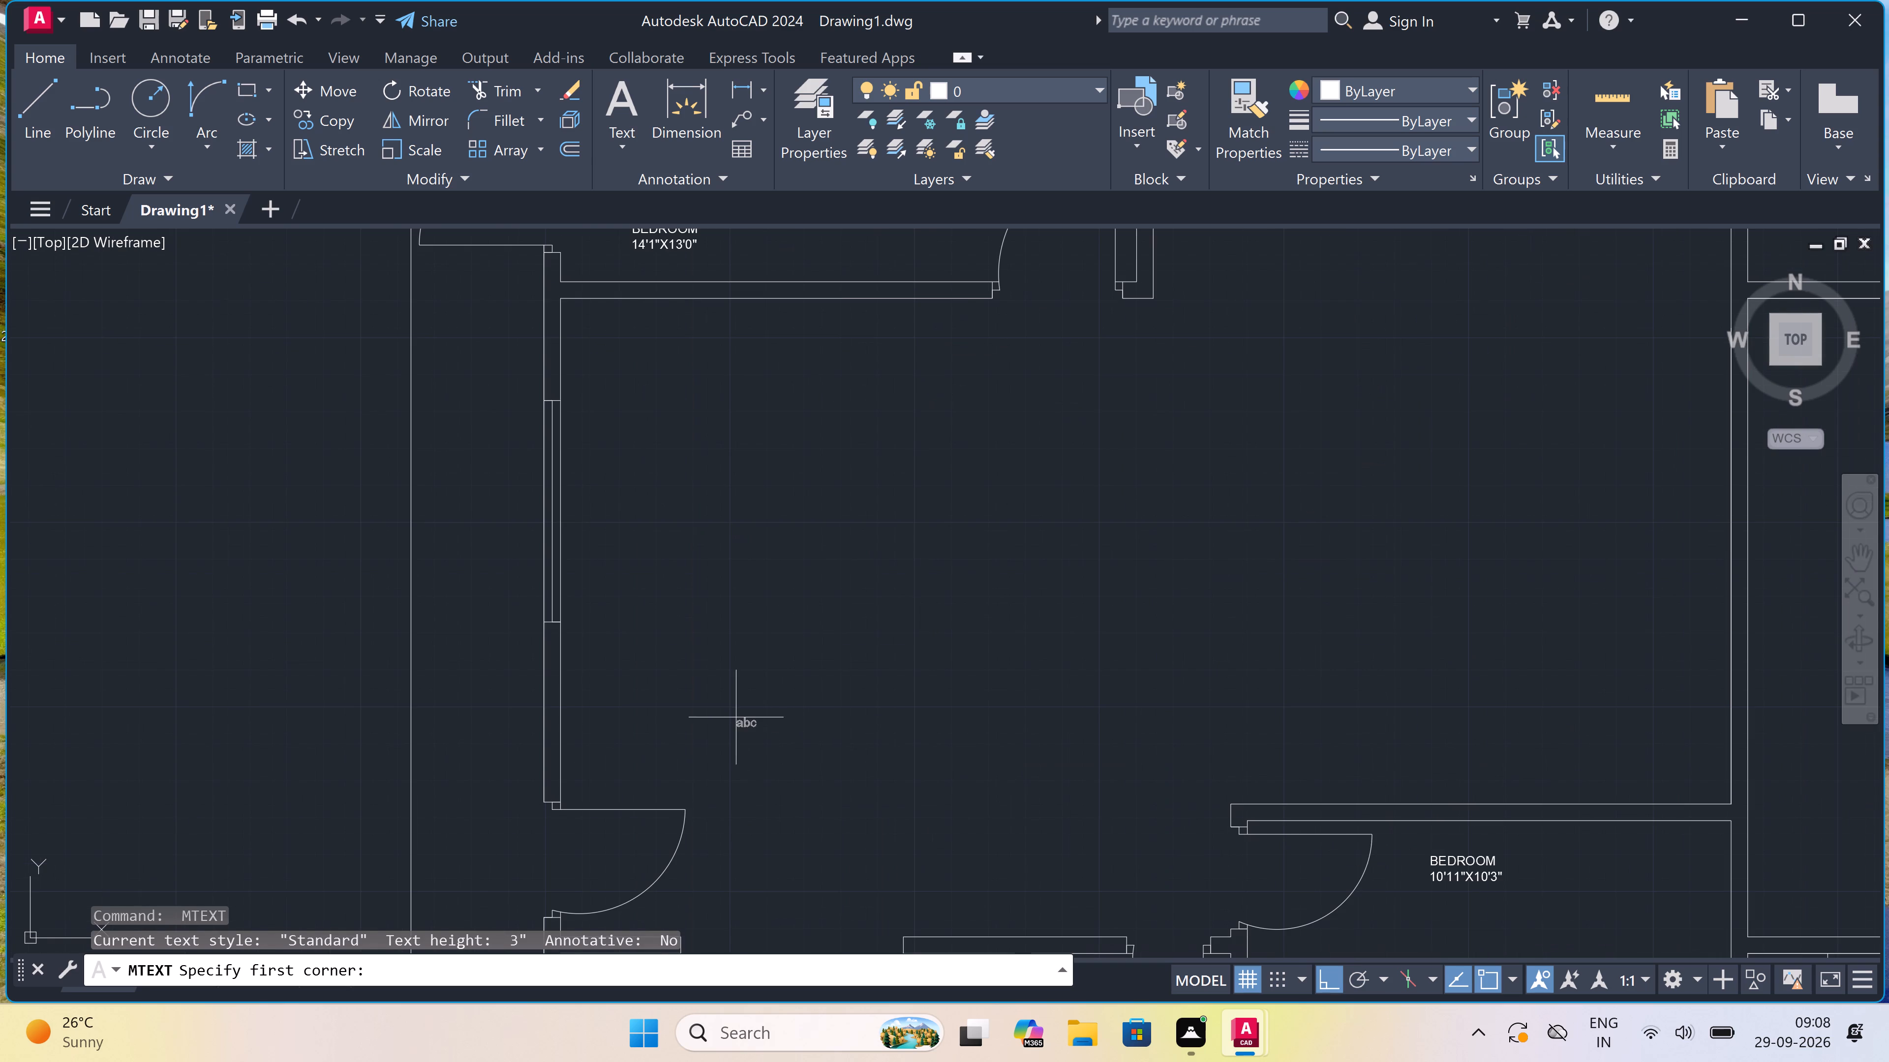
pyautogui.moveTo(735, 718); pyautogui.dragTo(741, 722)
pyautogui.click(1141, 735)
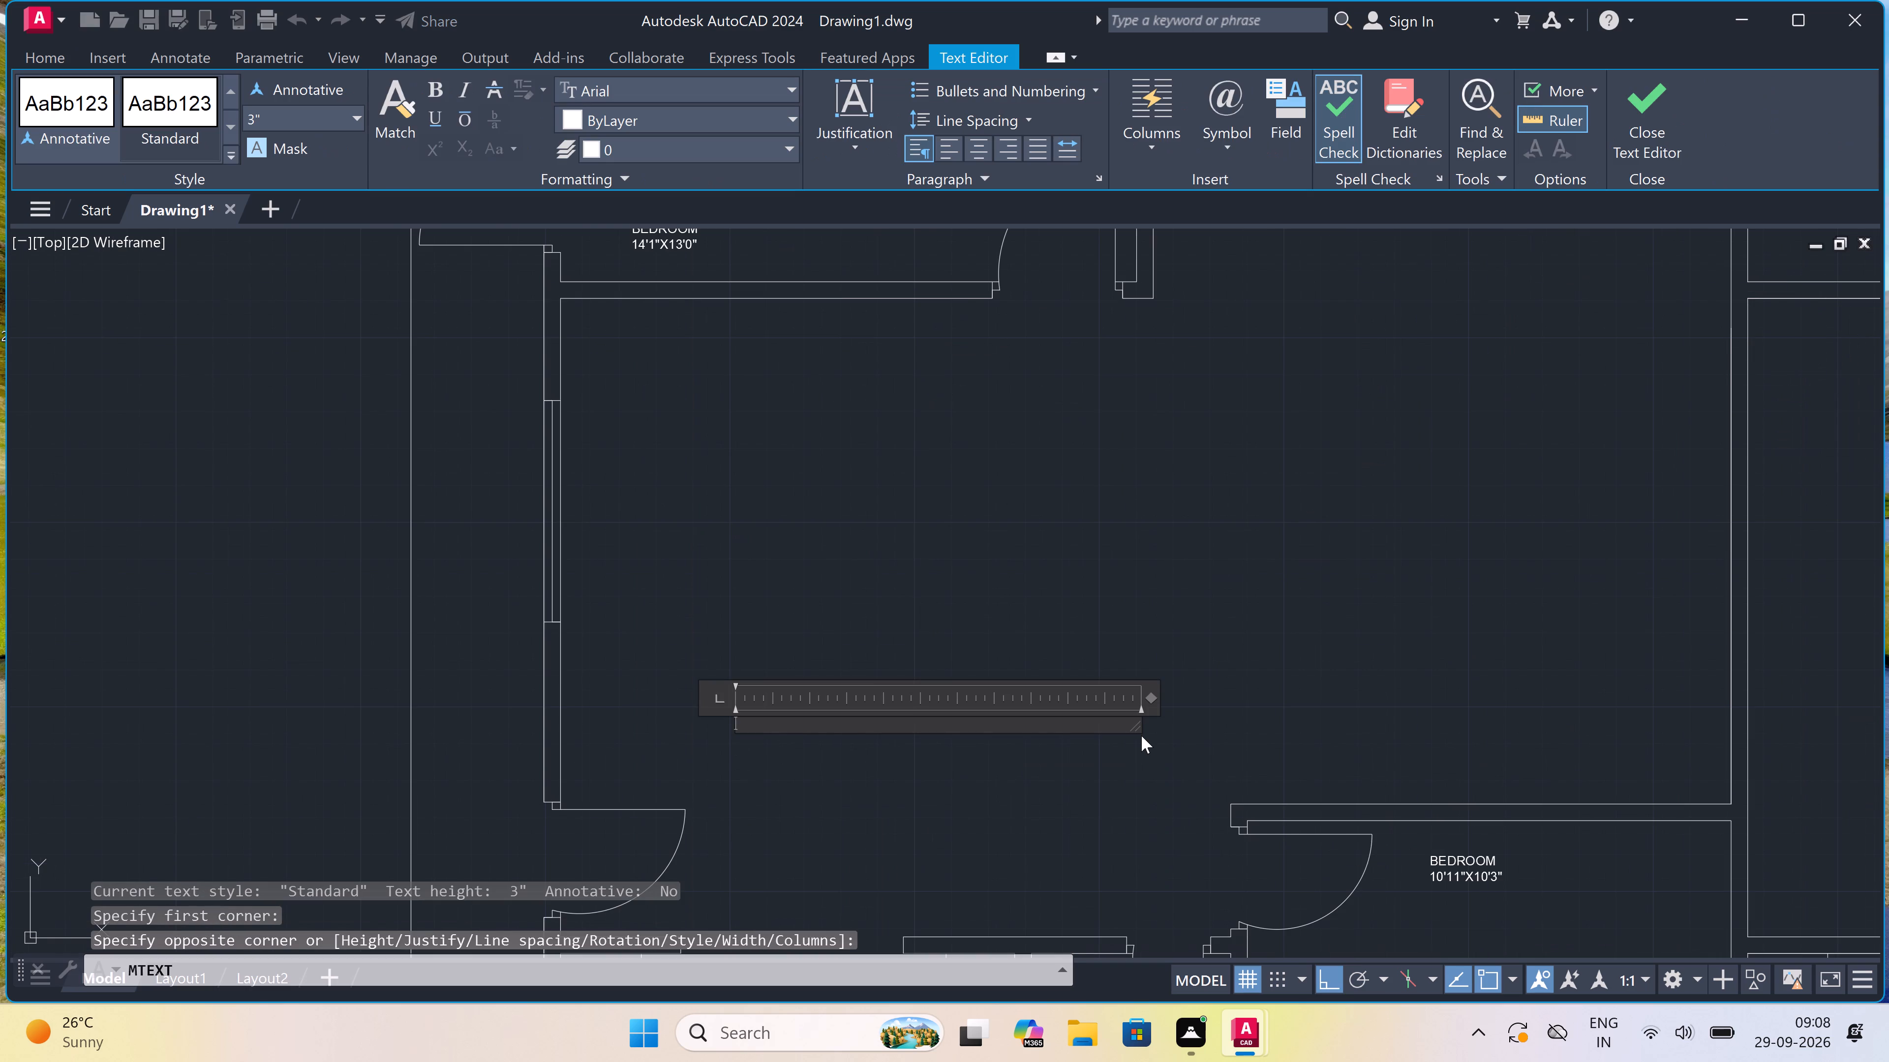
pyautogui.write('DRAW')
pyautogui.write('ING')
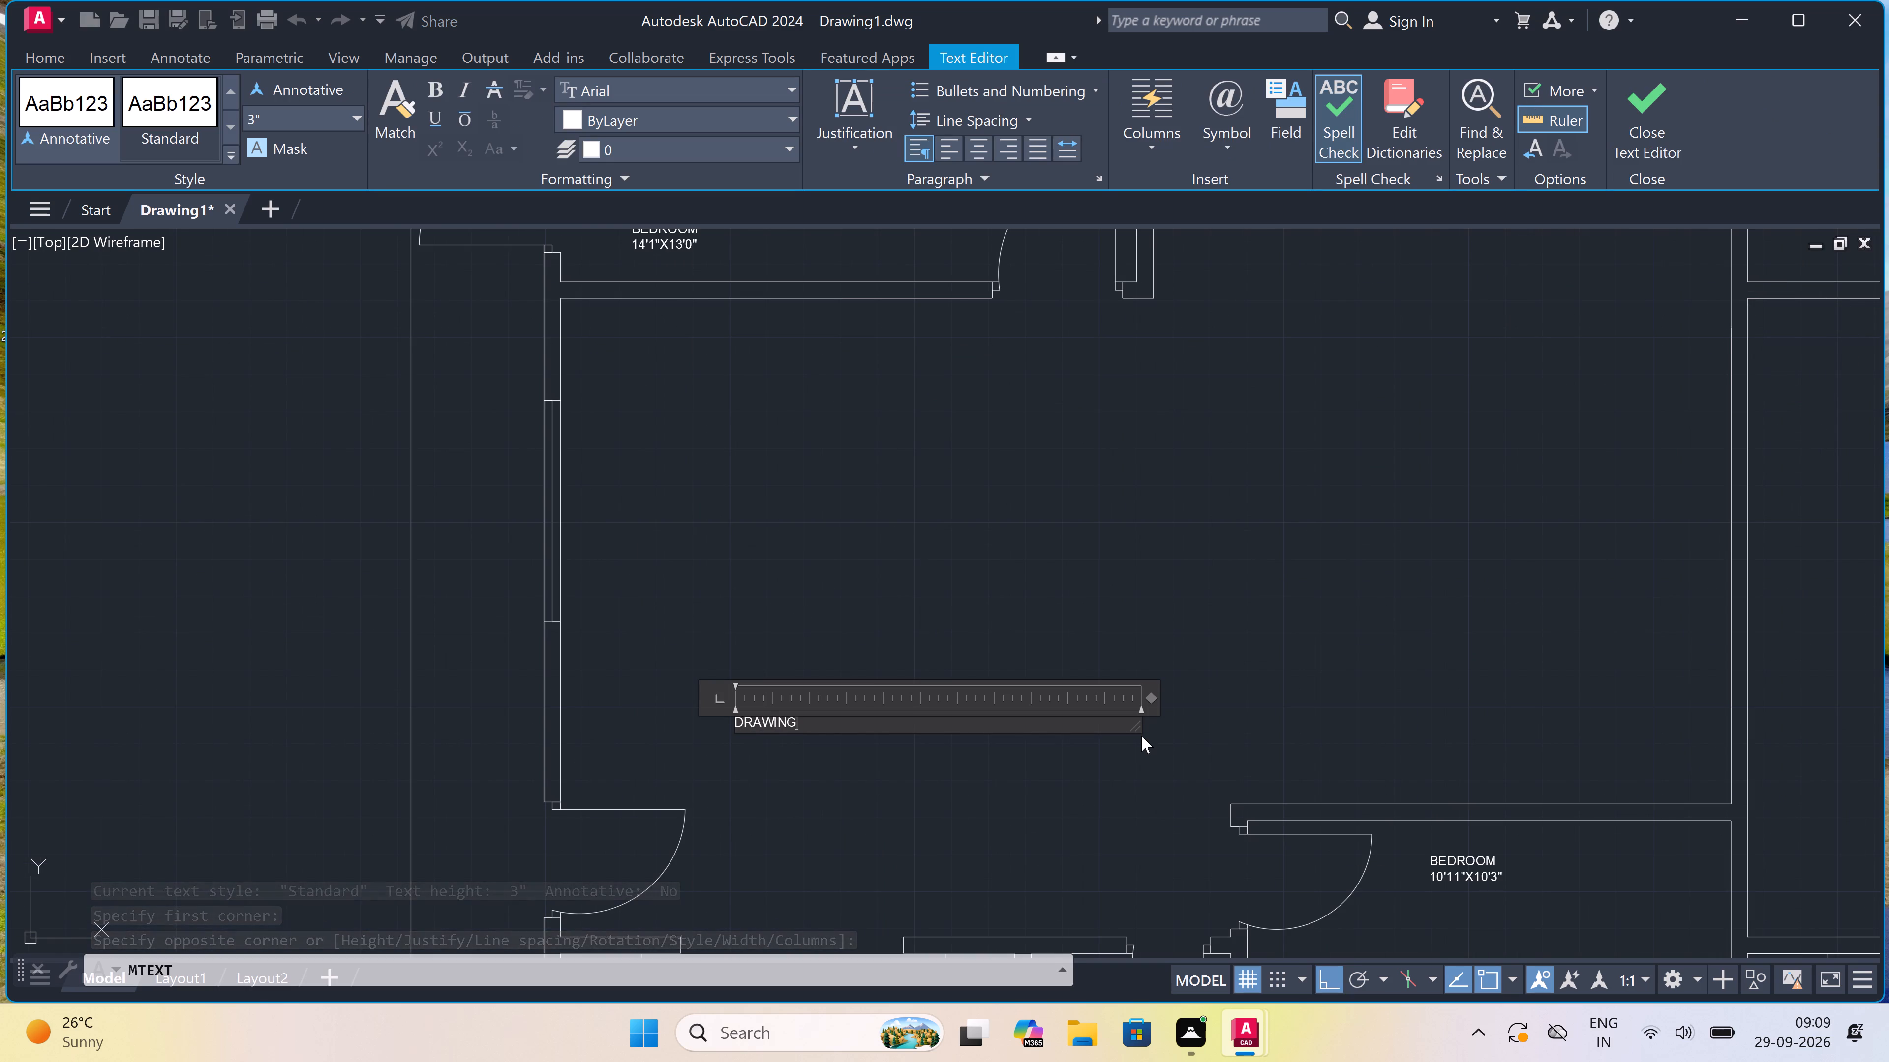
pyautogui.press('Return')
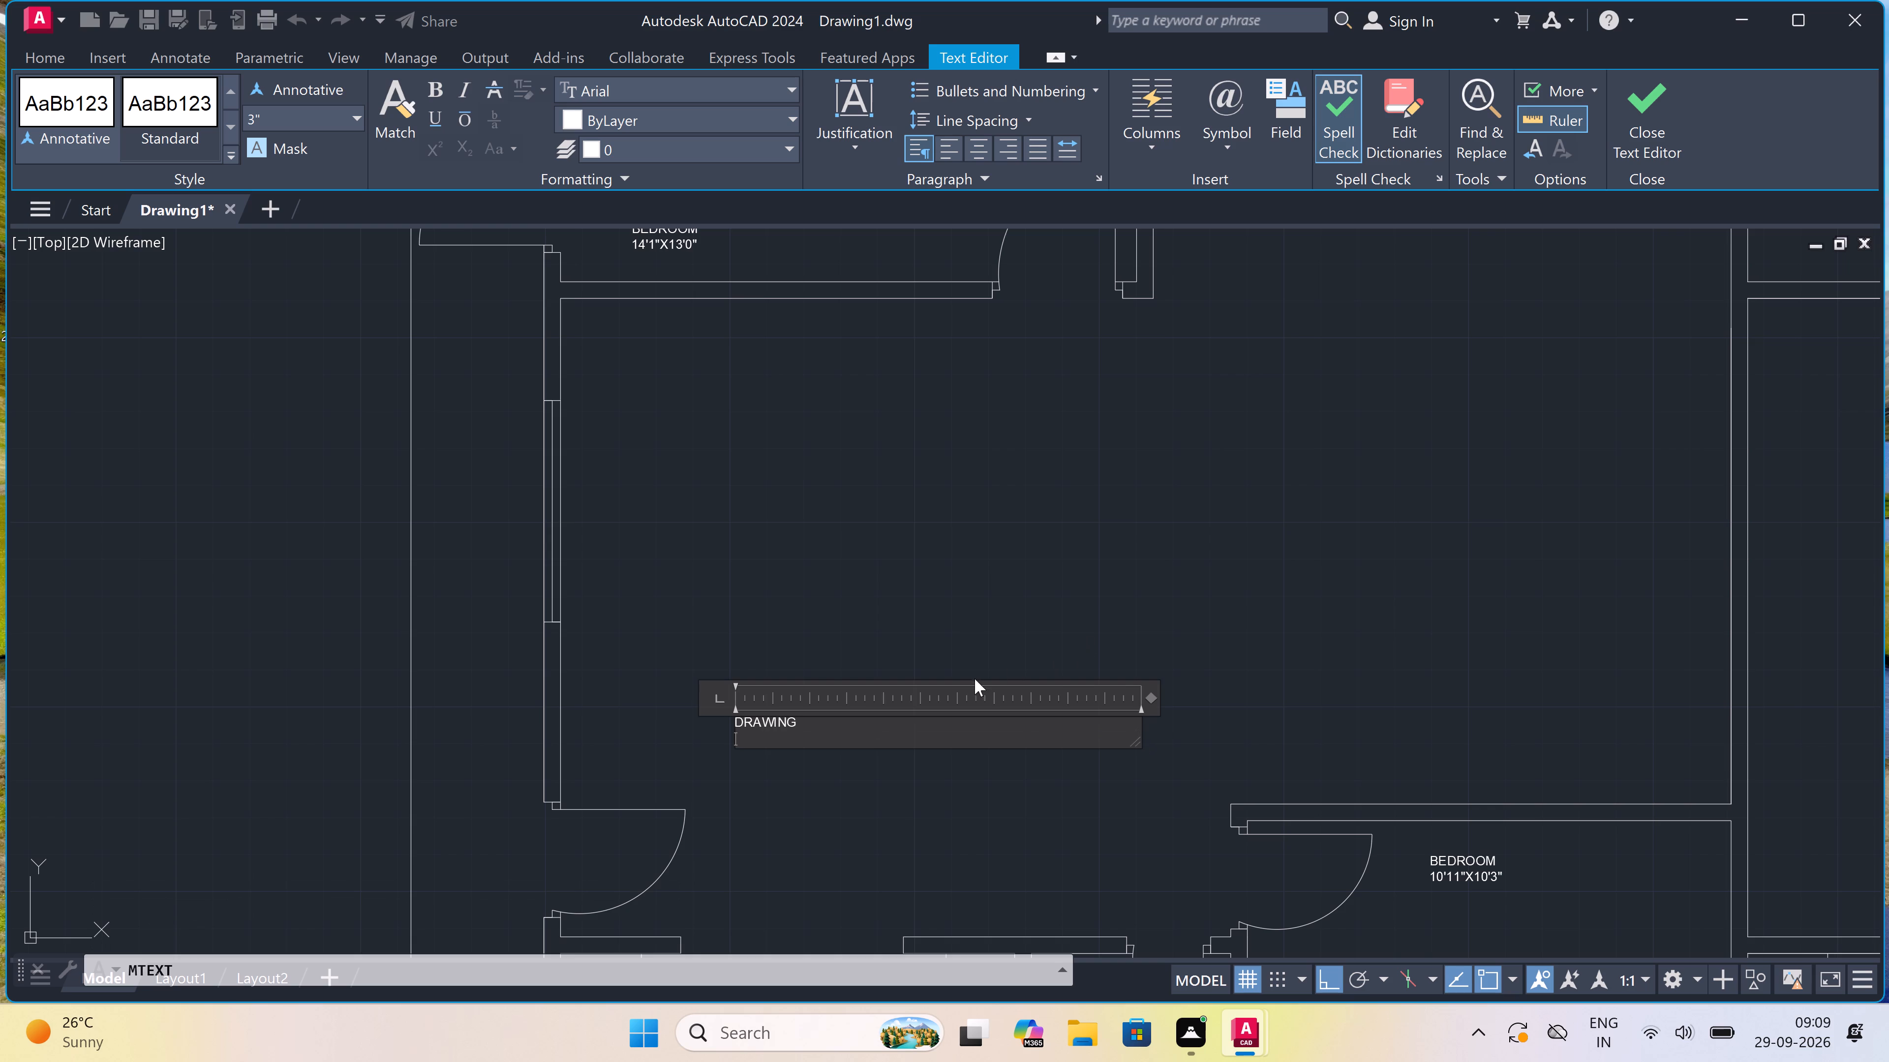
pyautogui.scroll(2, 964, 694)
pyautogui.scroll(-2, 962, 698)
pyautogui.scroll(2, 799, 818)
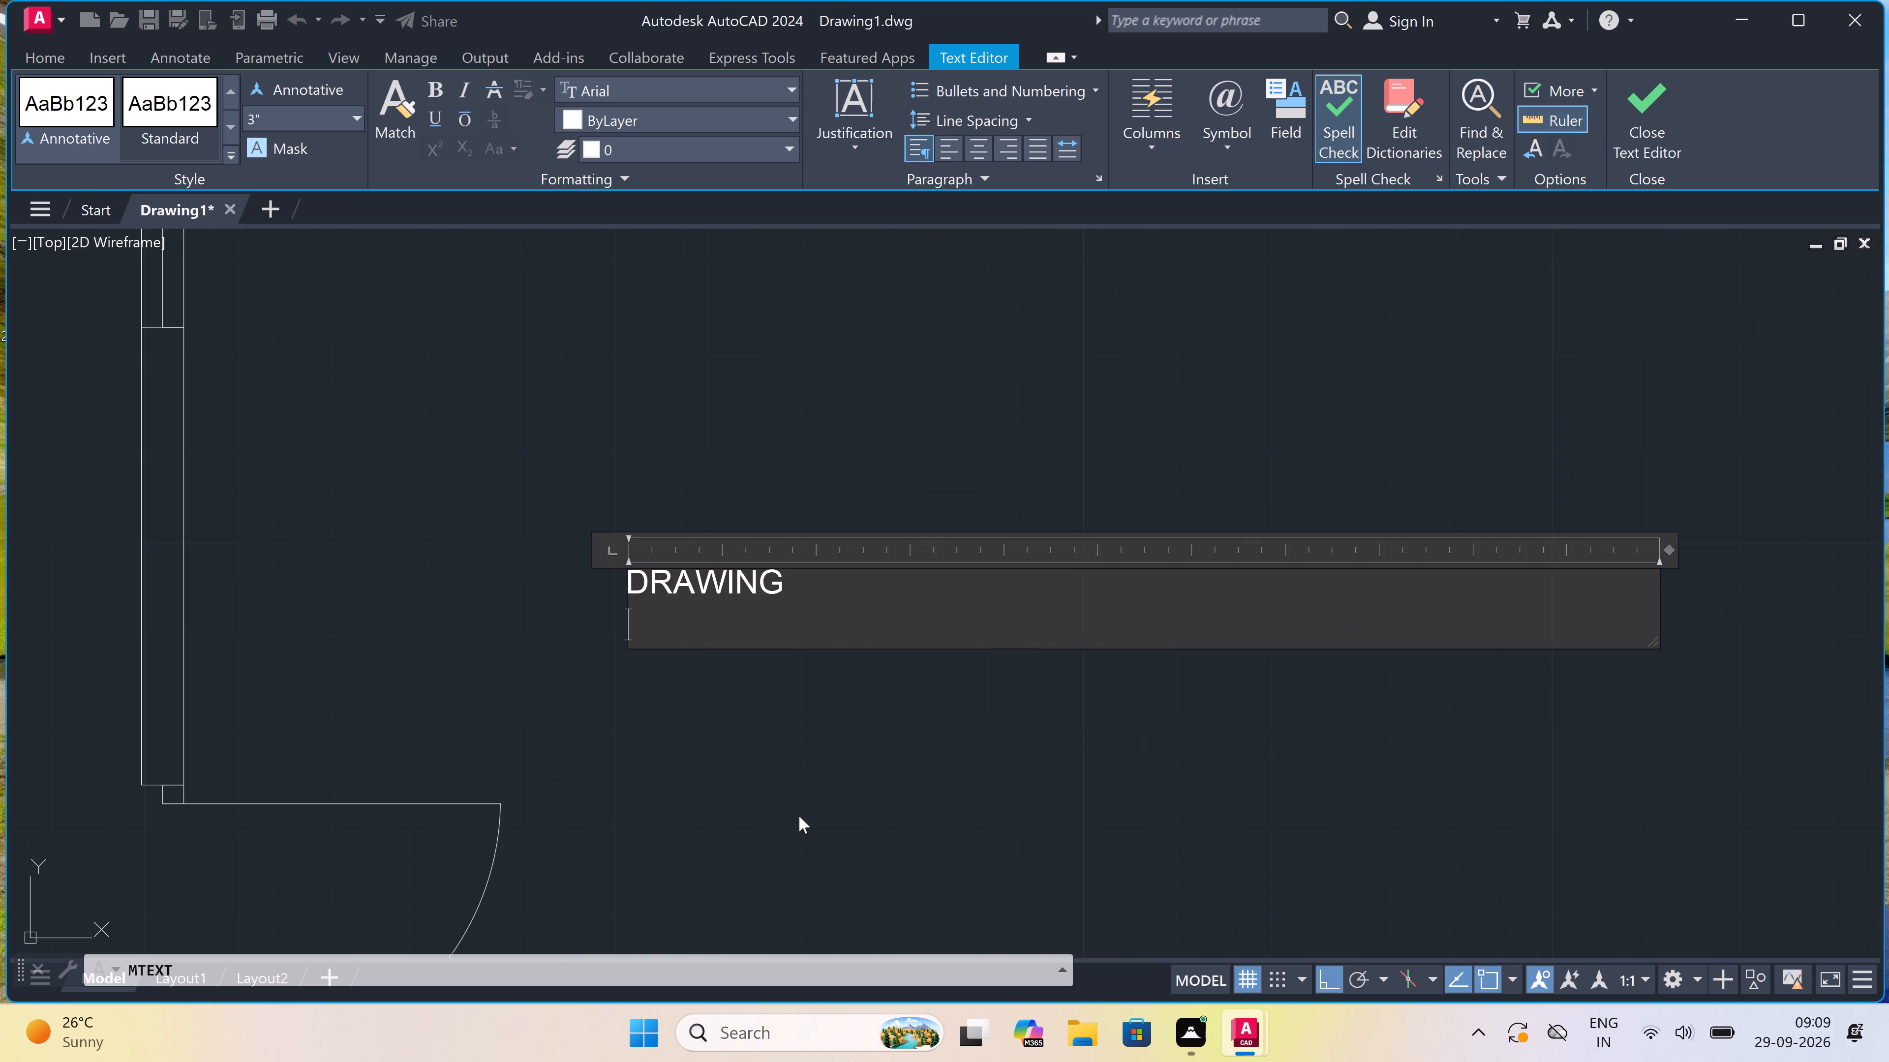
pyautogui.press('1')
pyautogui.press('4')
pyautogui.press("'")
pyautogui.press('5')
pyautogui.hotkey('shift', '"')
pyautogui.press('x')
pyautogui.write('10\'9"')
pyautogui.moveTo(805, 822); pyautogui.dragTo(806, 828)
# Add the multiline text DRAWING with 12'0"X10'9" on a second line in the hall's eastern part, south of the 4'7"X7'8" toilet.
pyautogui.scroll(-2, 790, 778)
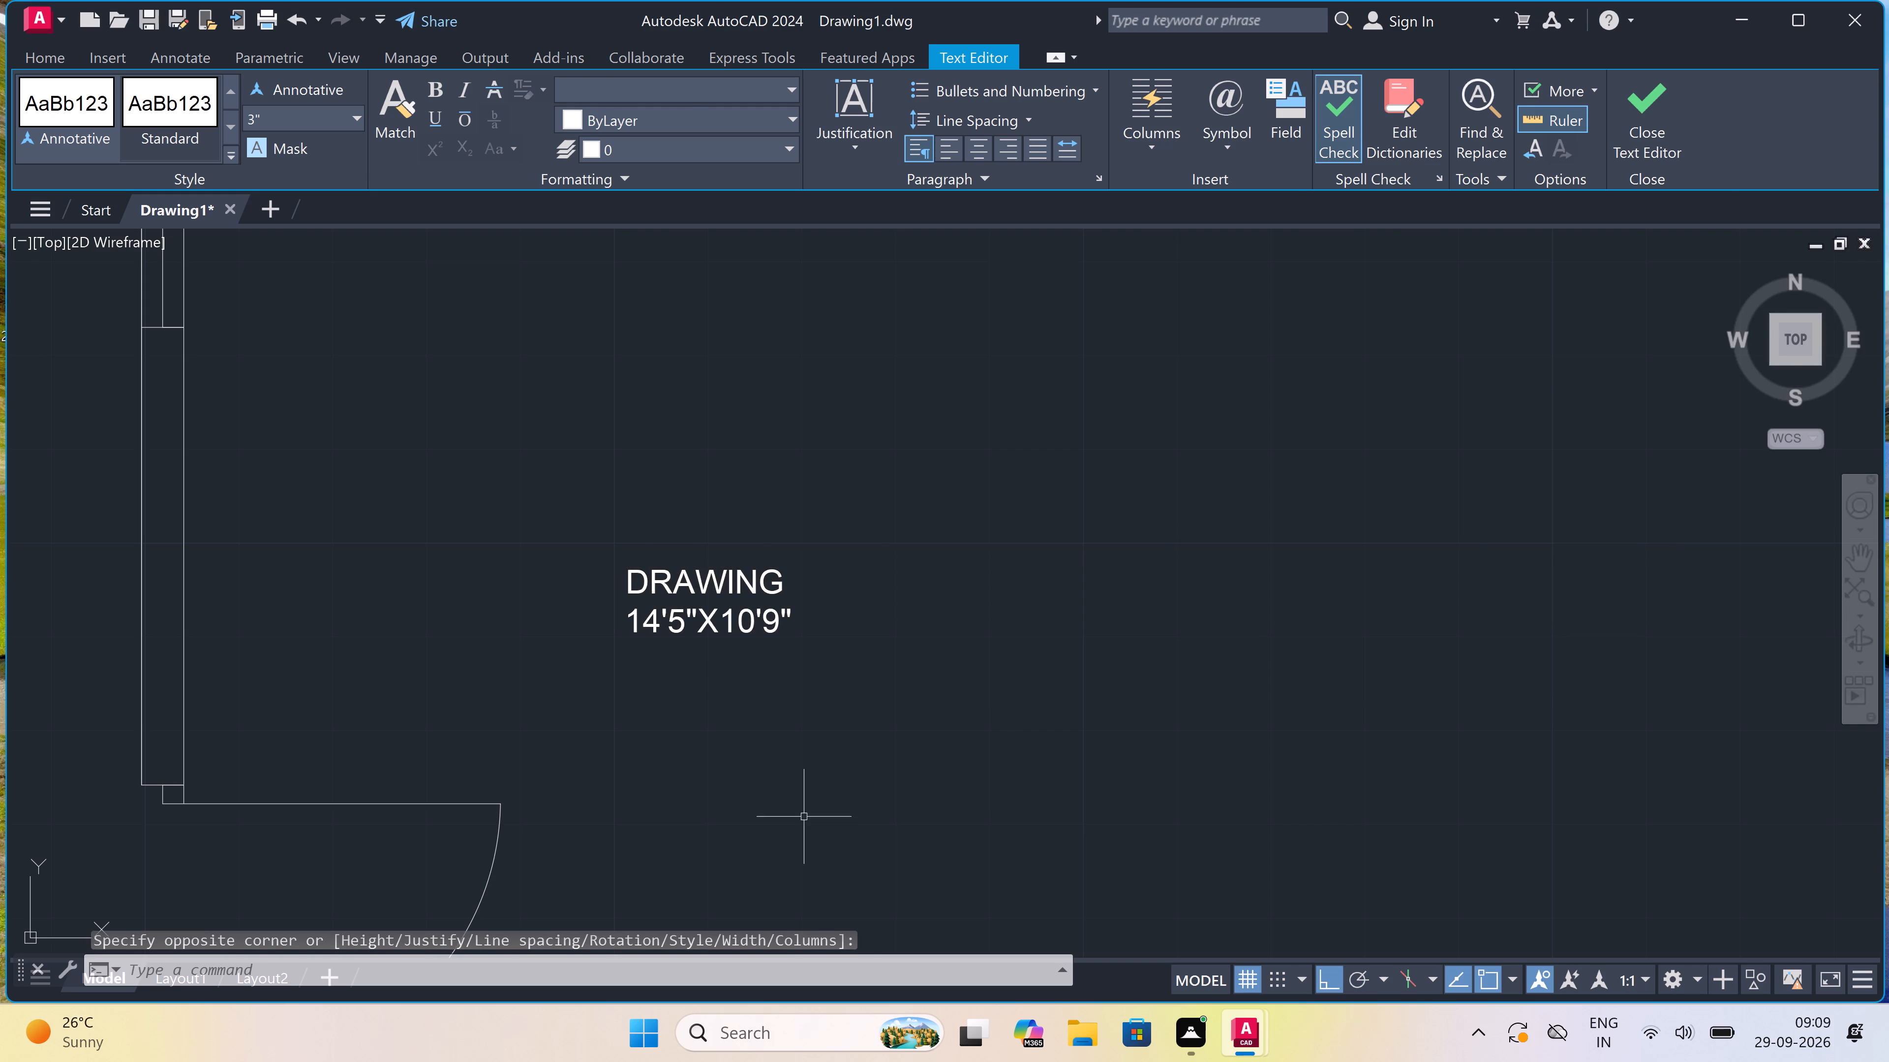
pyautogui.scroll(-3, 790, 778)
pyautogui.scroll(3, 837, 743)
pyautogui.press('space')
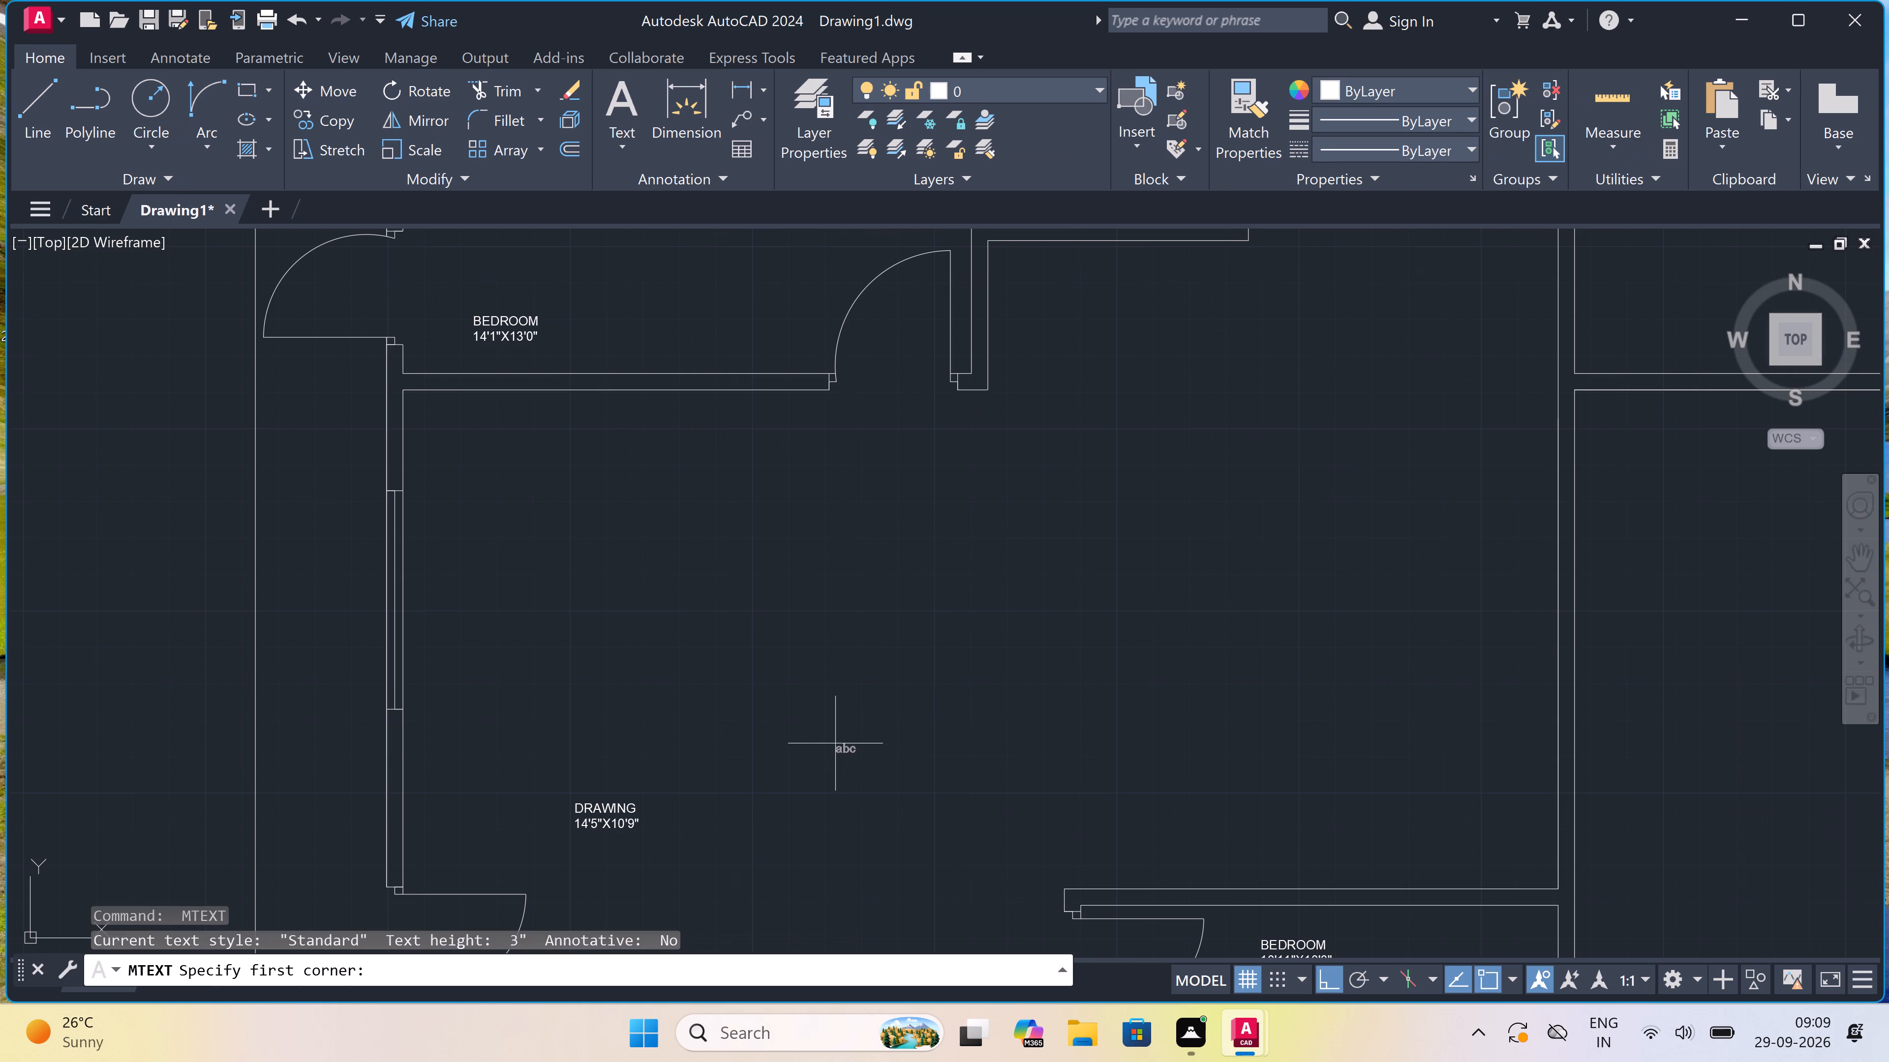
pyautogui.scroll(-2, 835, 741)
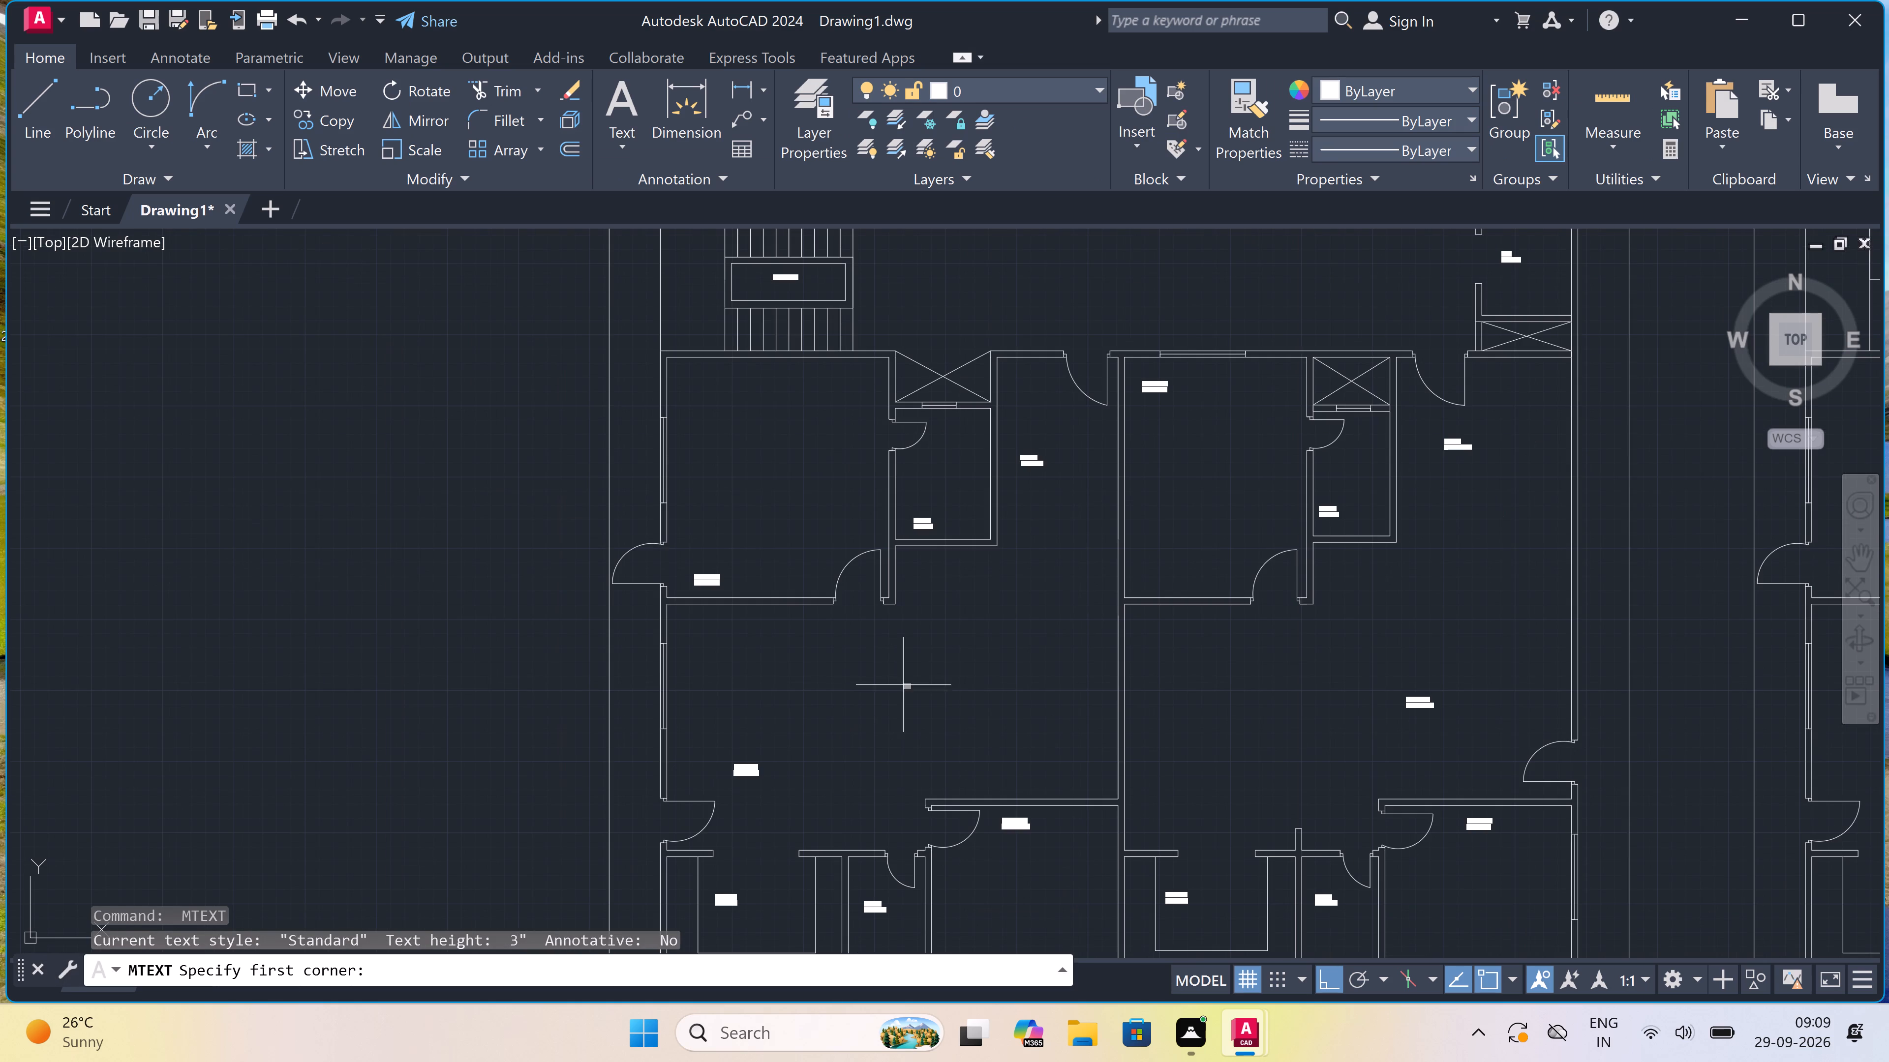
pyautogui.scroll(2, 994, 697)
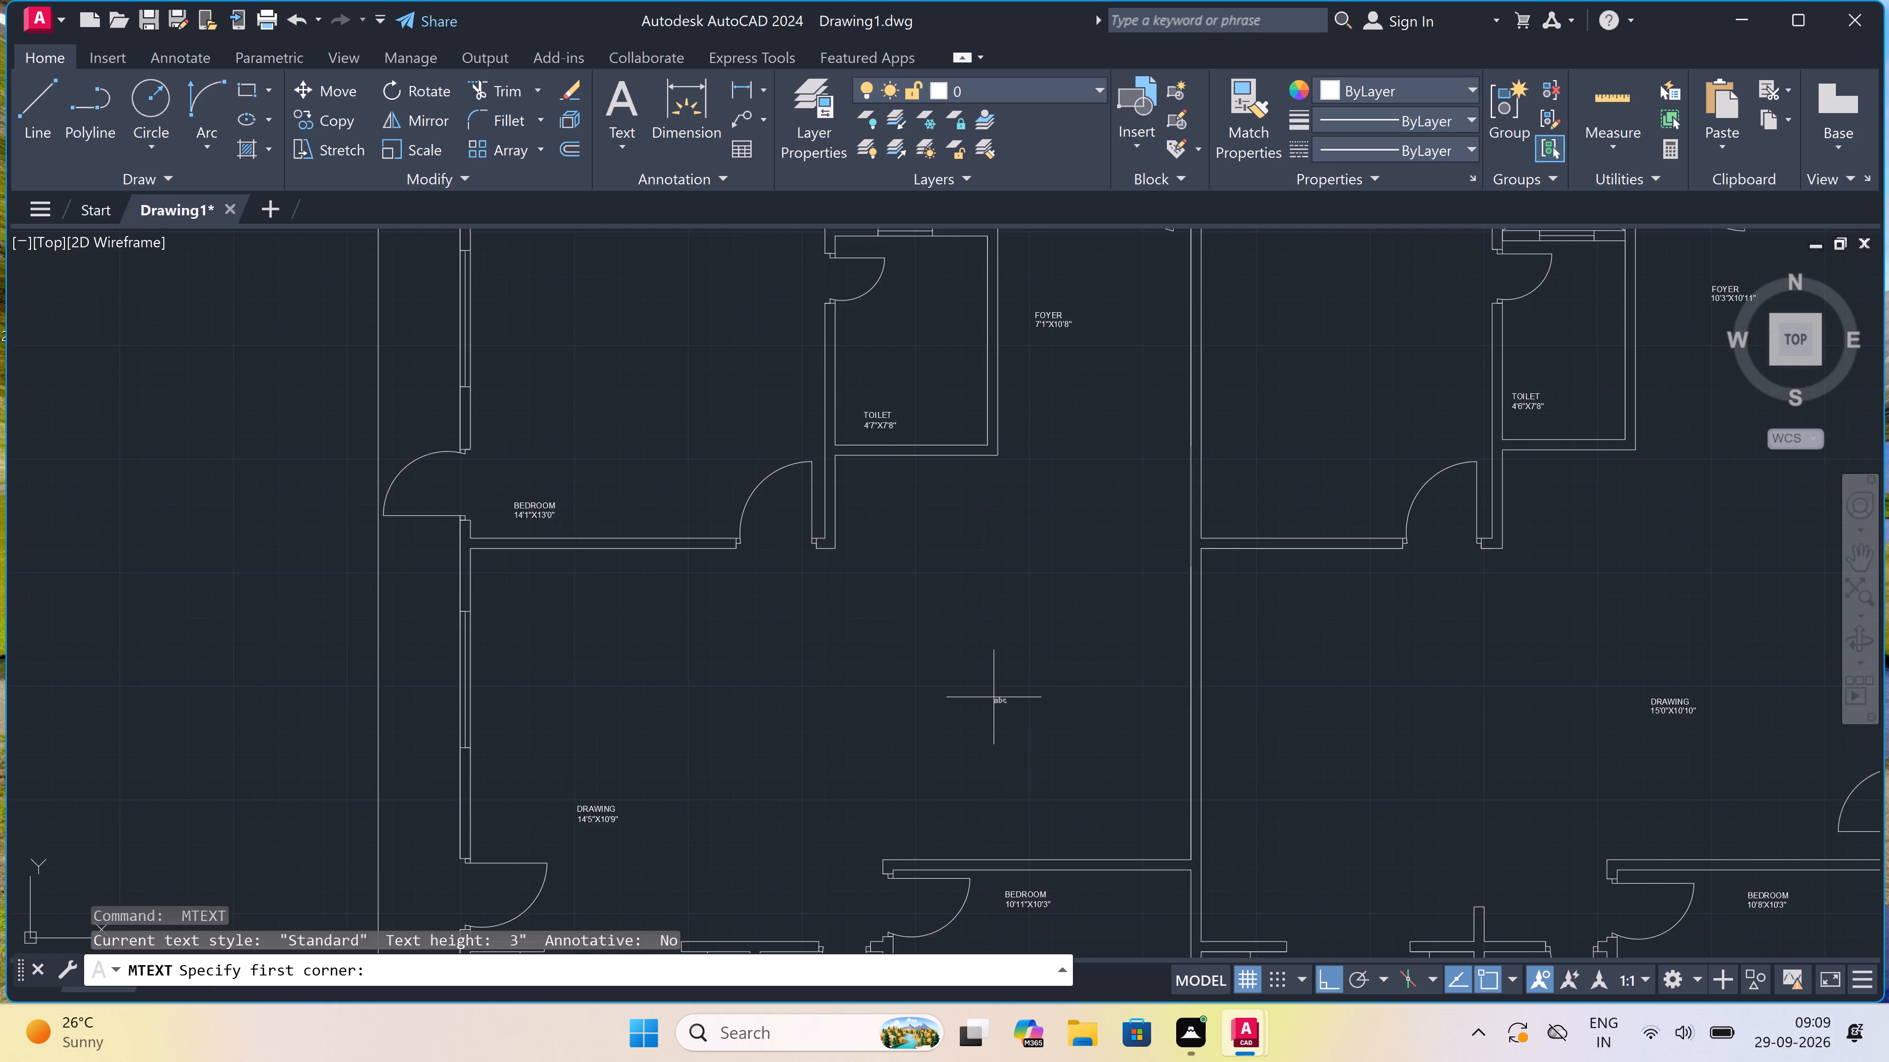
pyautogui.click(912, 692)
pyautogui.click(1161, 726)
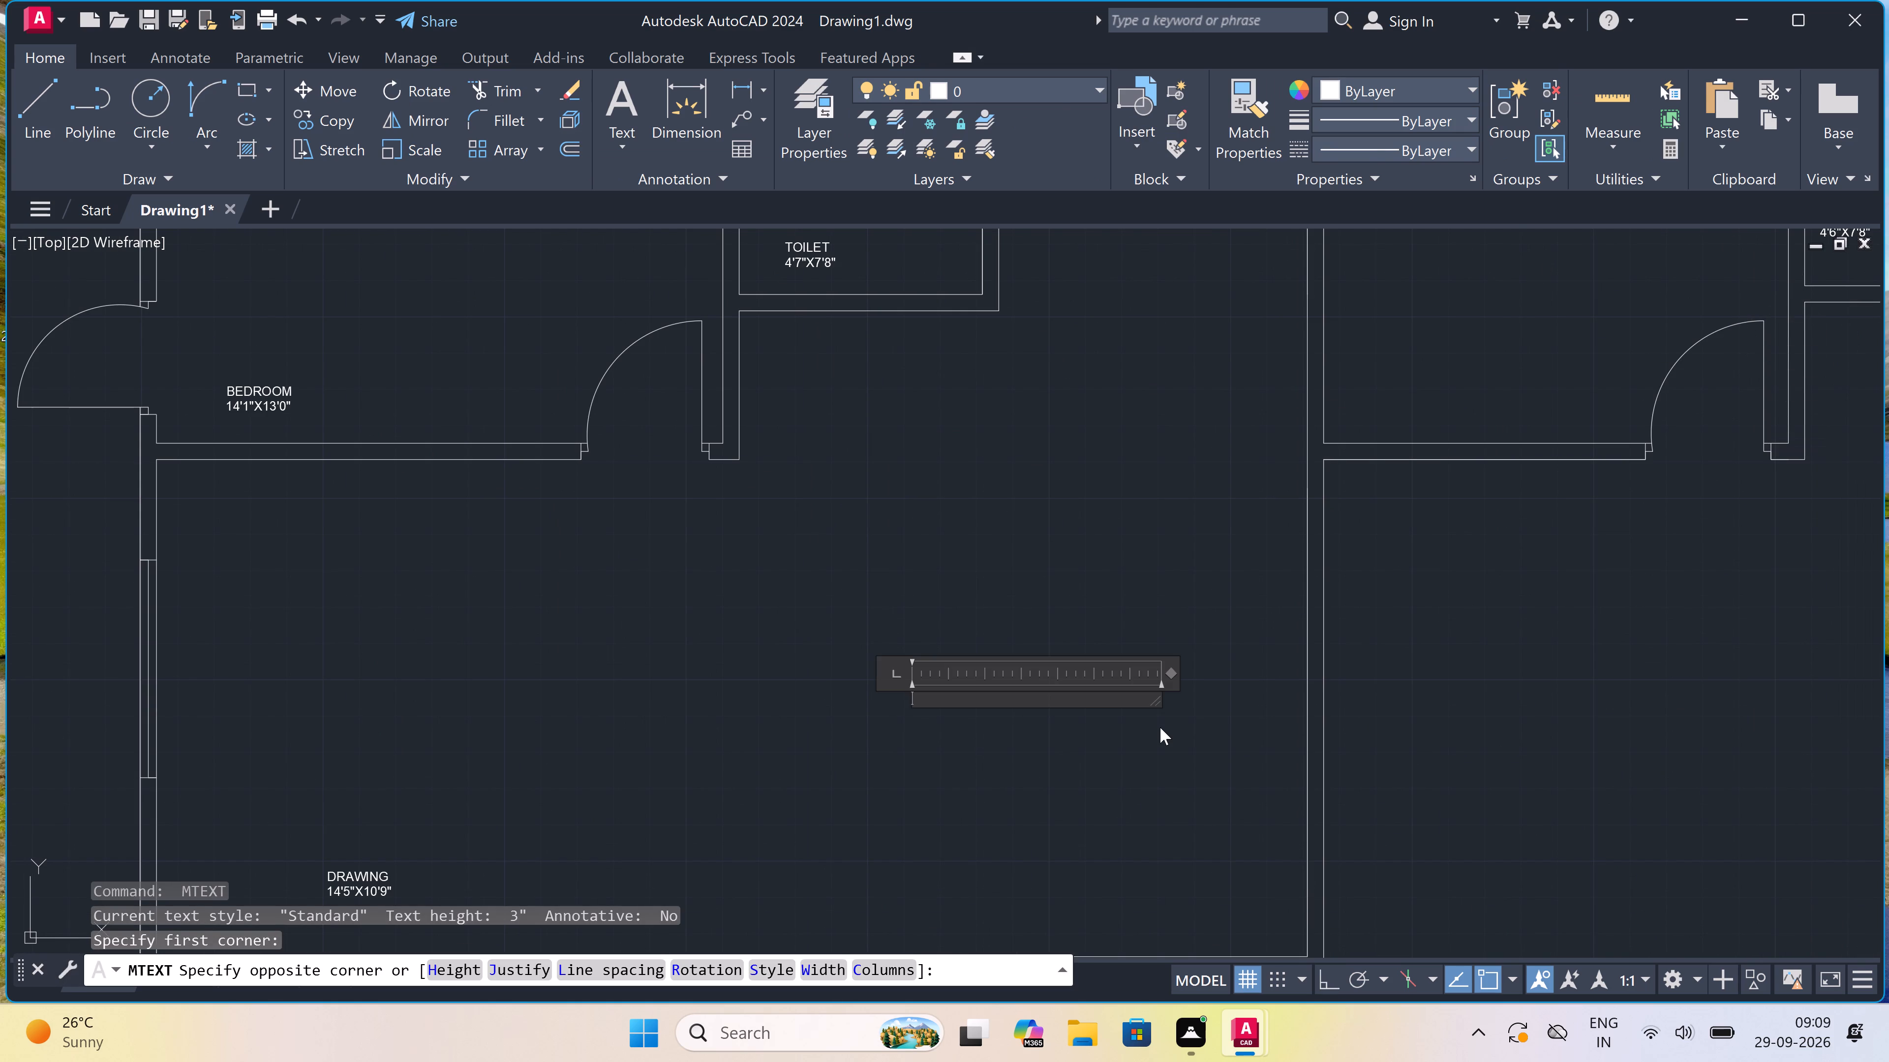
pyautogui.write('DRAWING')
pyautogui.press('Return')
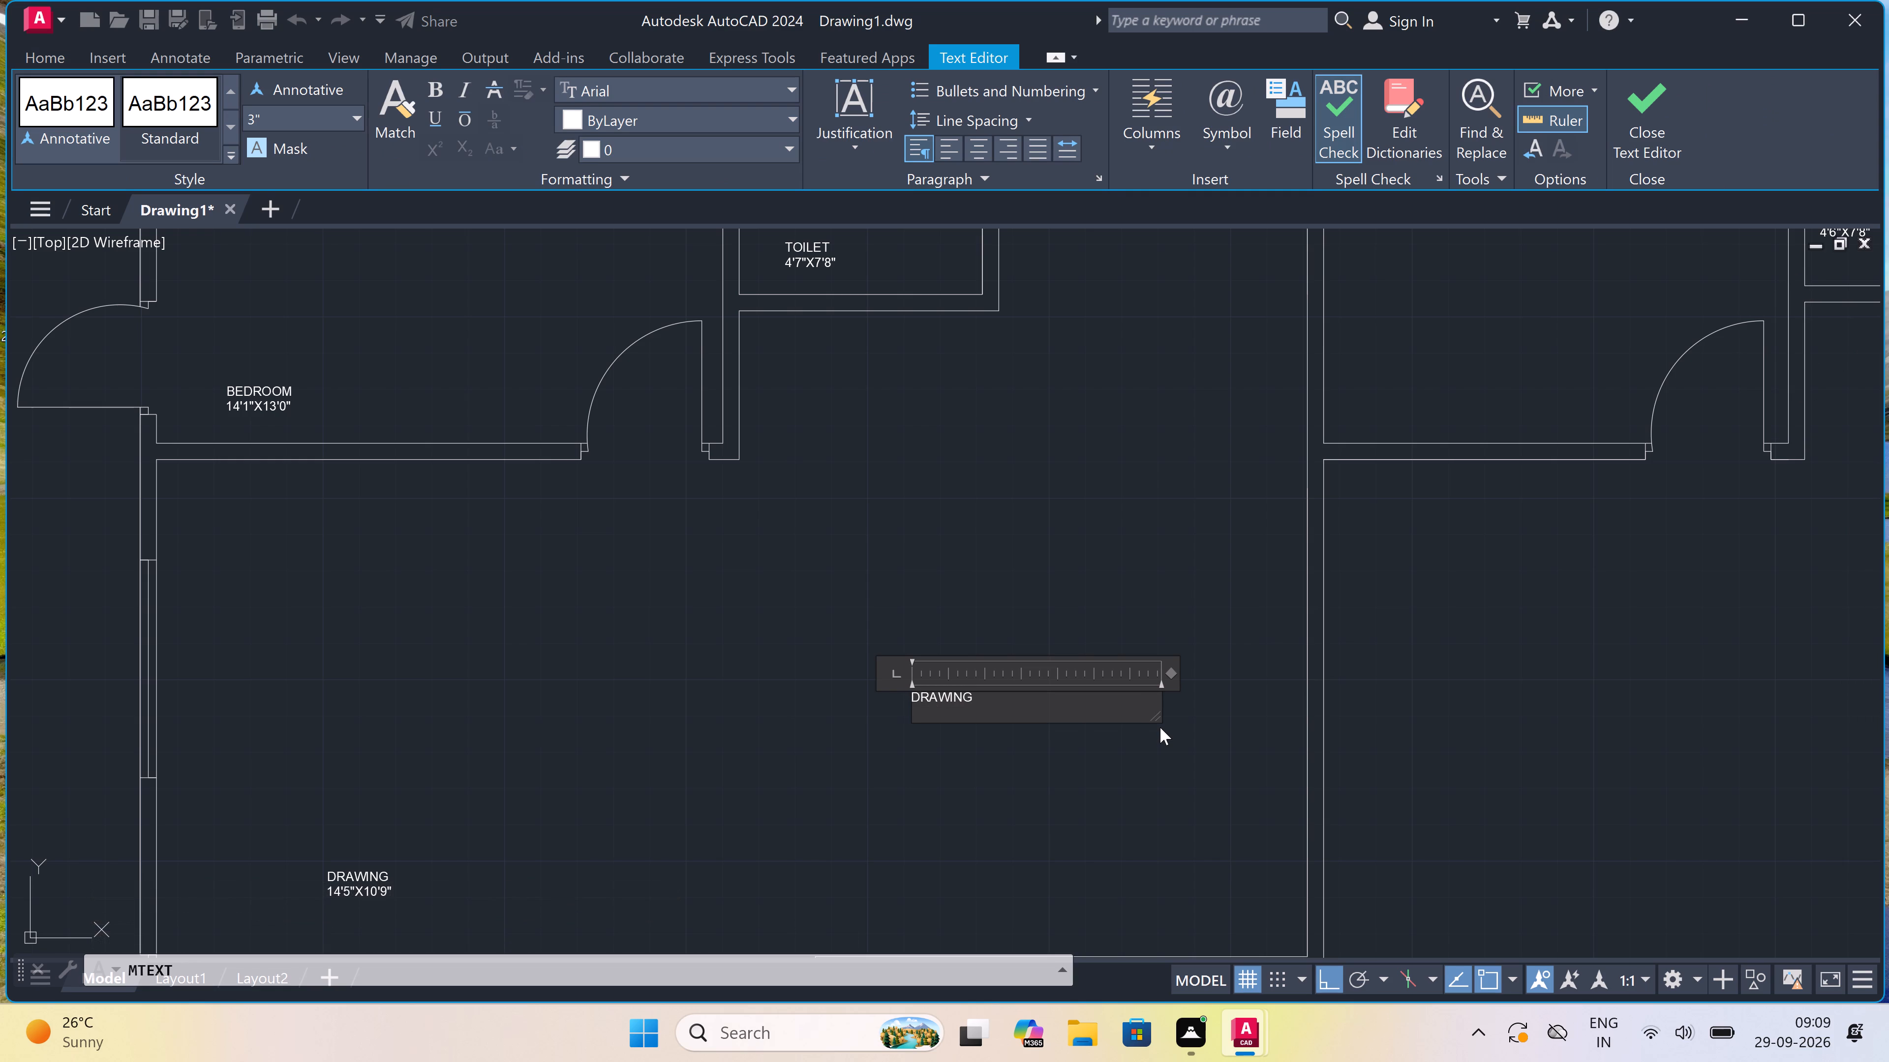
pyautogui.write("12'0")
pyautogui.hotkey('shift', '"')
pyautogui.press('x')
pyautogui.press('1')
pyautogui.write('0\'9"')
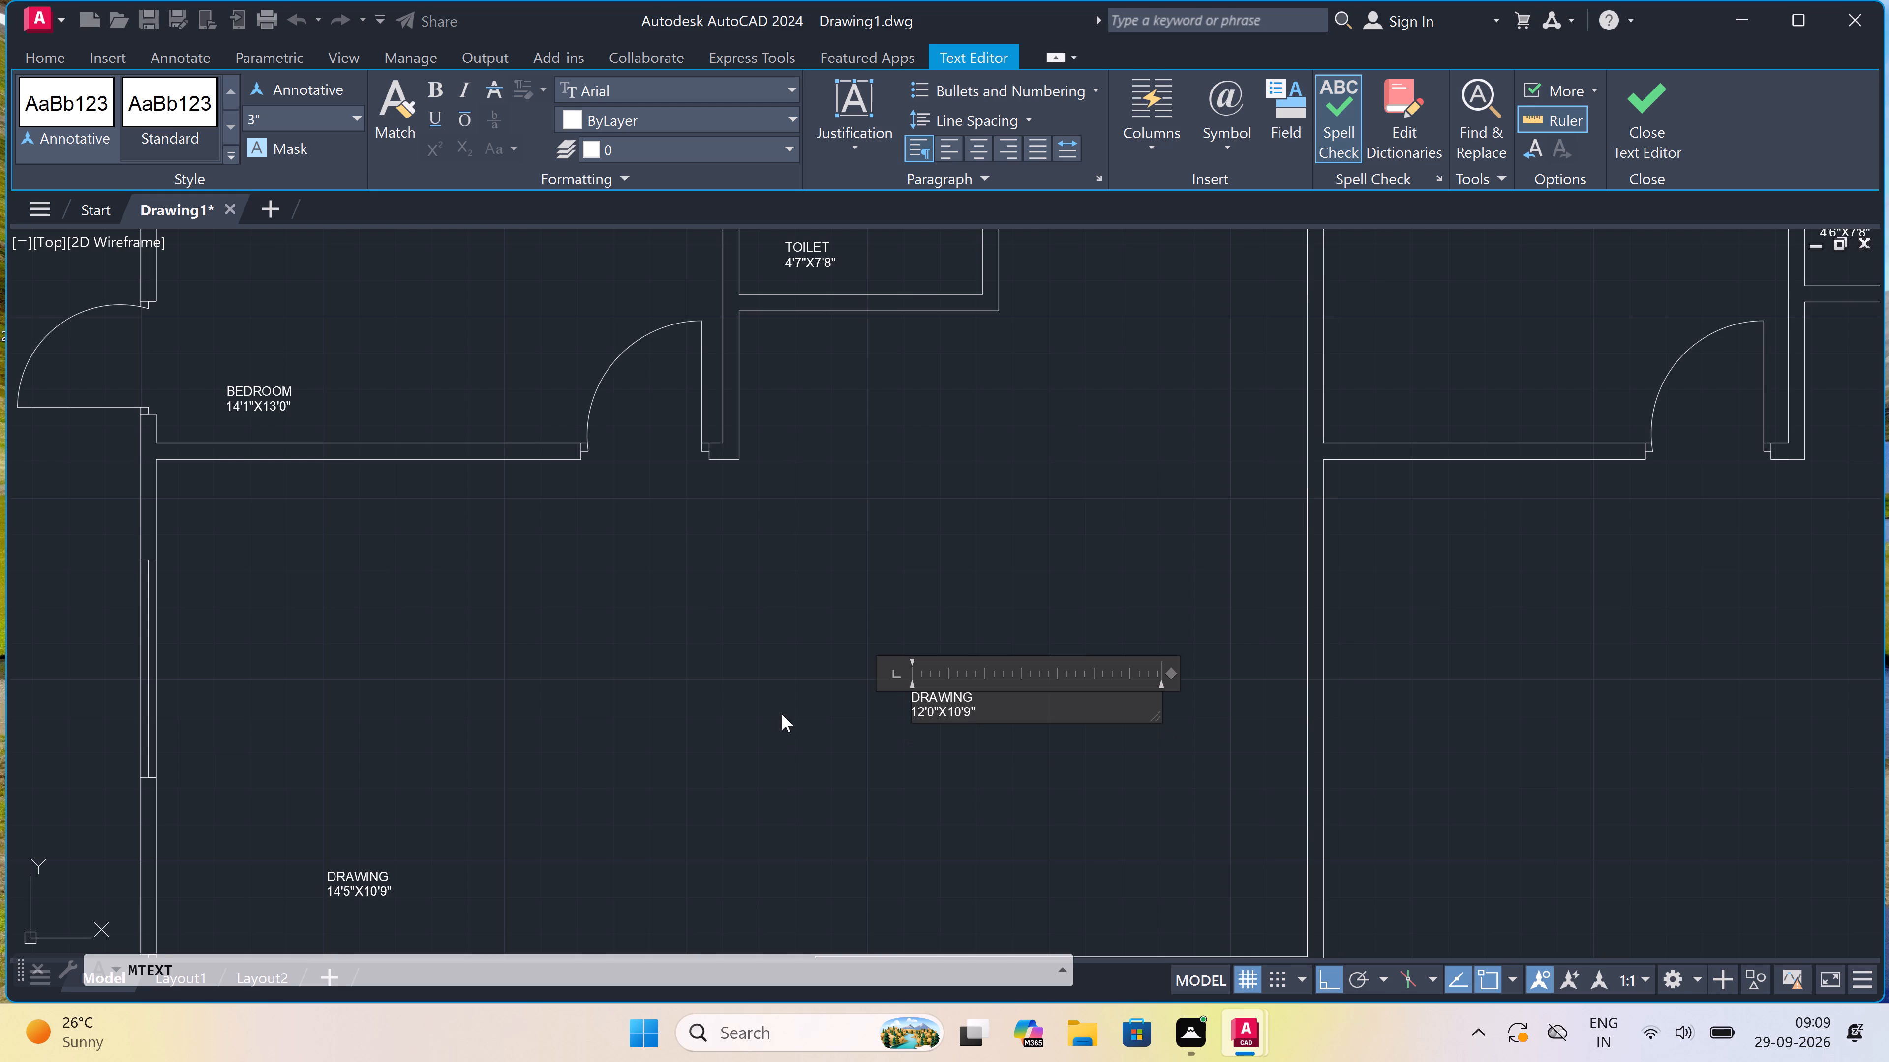
pyautogui.click(782, 715)
# Examine the labelled floor plan and its central corridor for spaces that still lack a name and size.
pyautogui.scroll(-5, 782, 714)
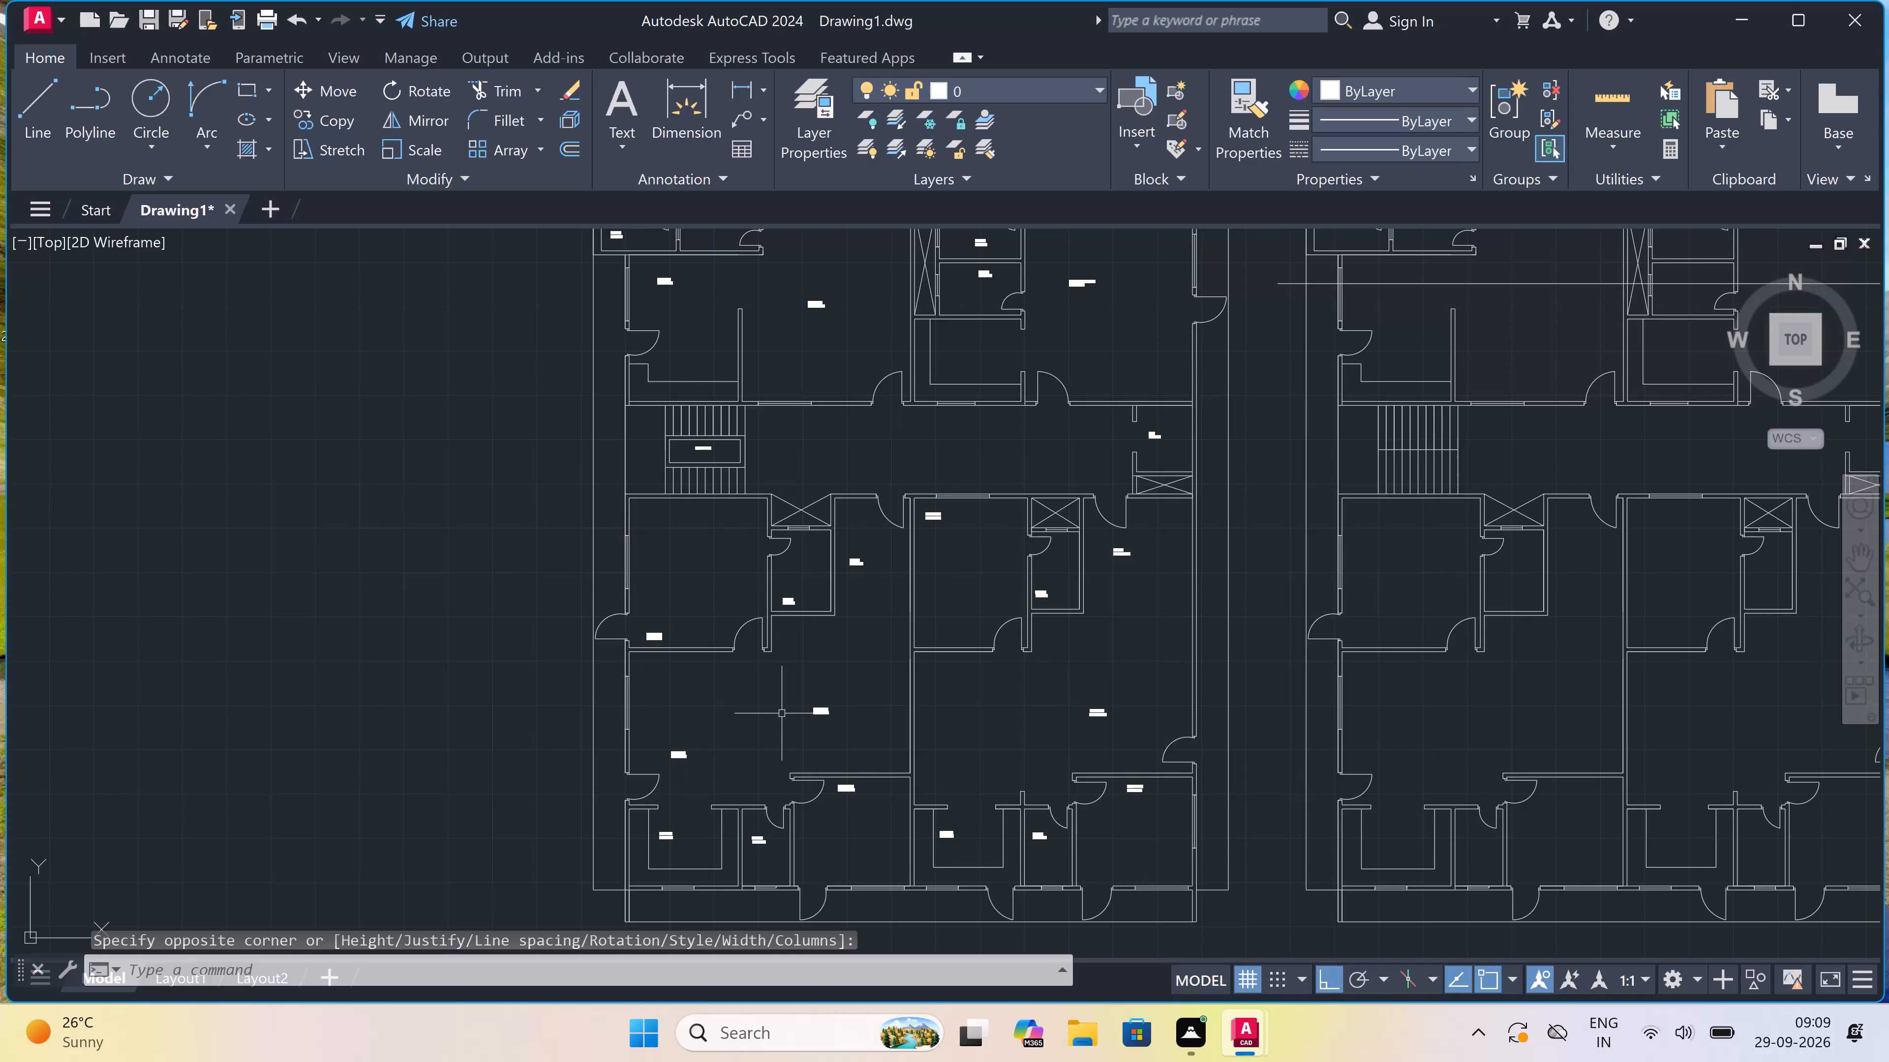
pyautogui.scroll(-2, 782, 713)
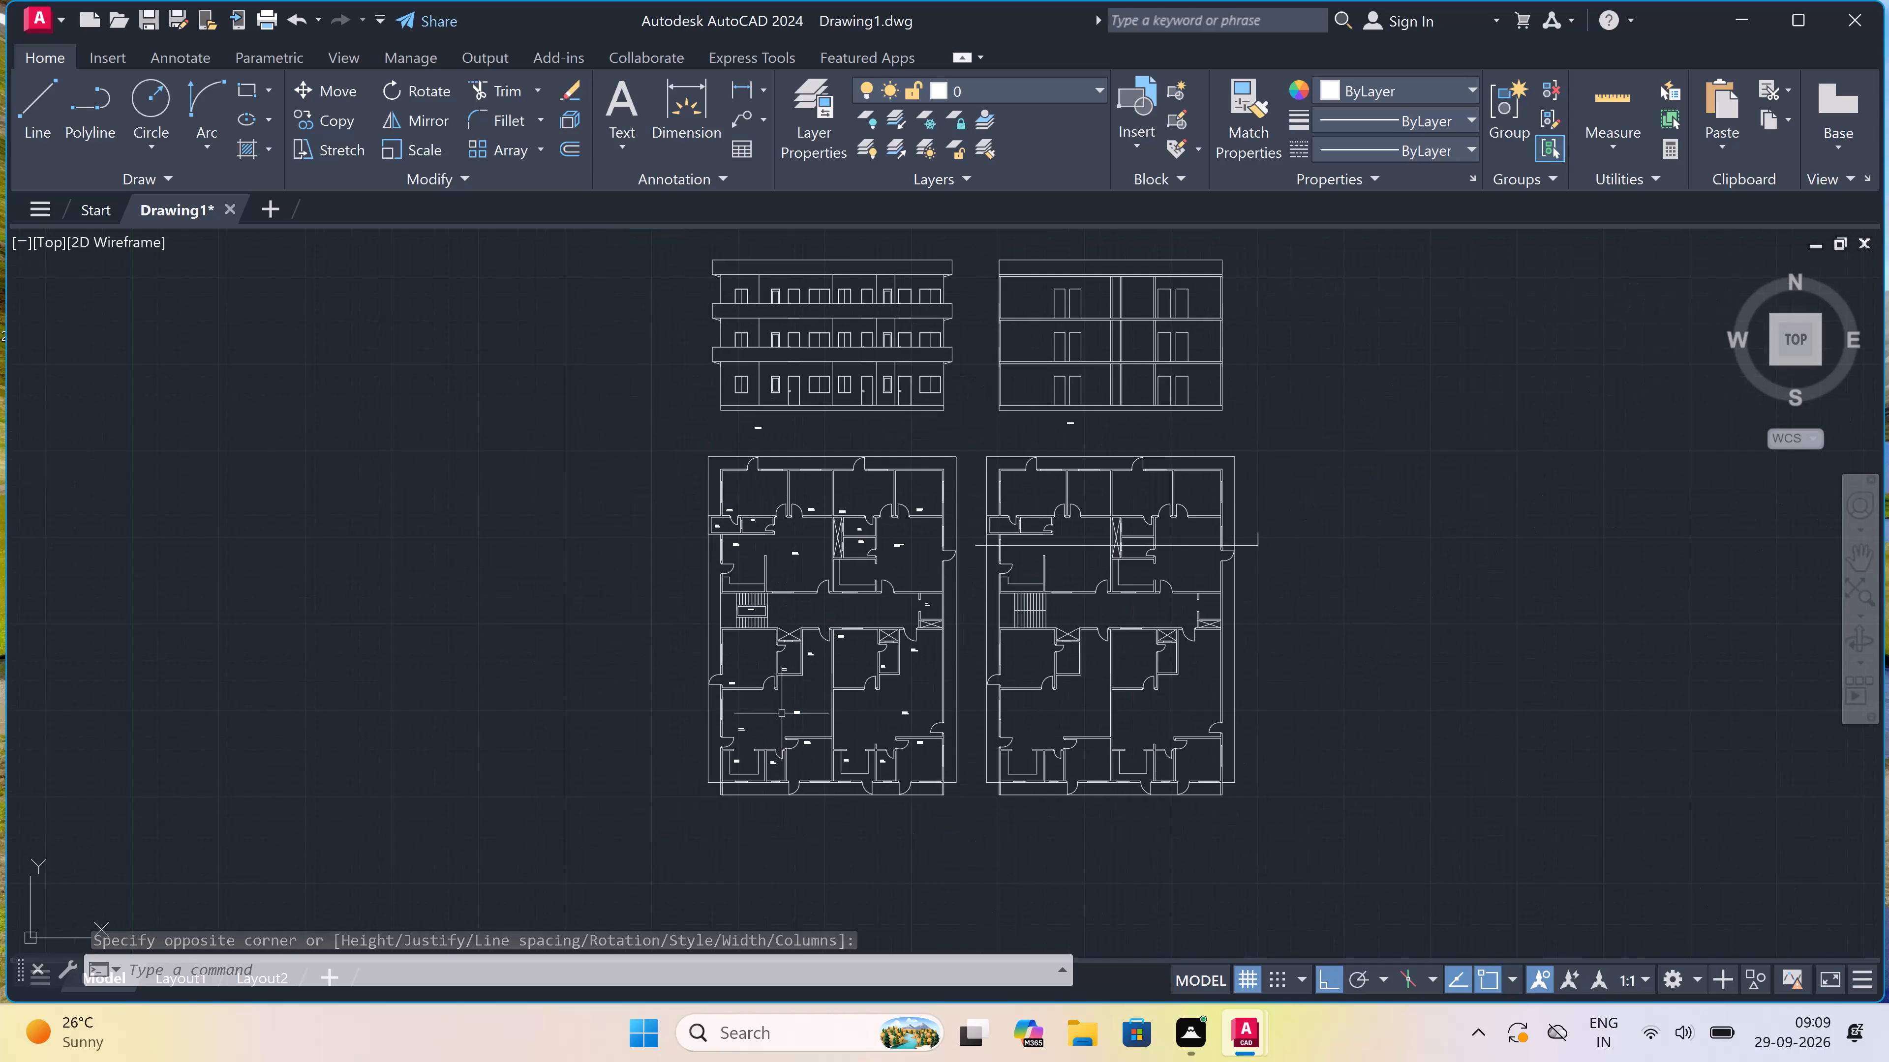
pyautogui.scroll(2, 782, 713)
pyautogui.scroll(-1, 782, 713)
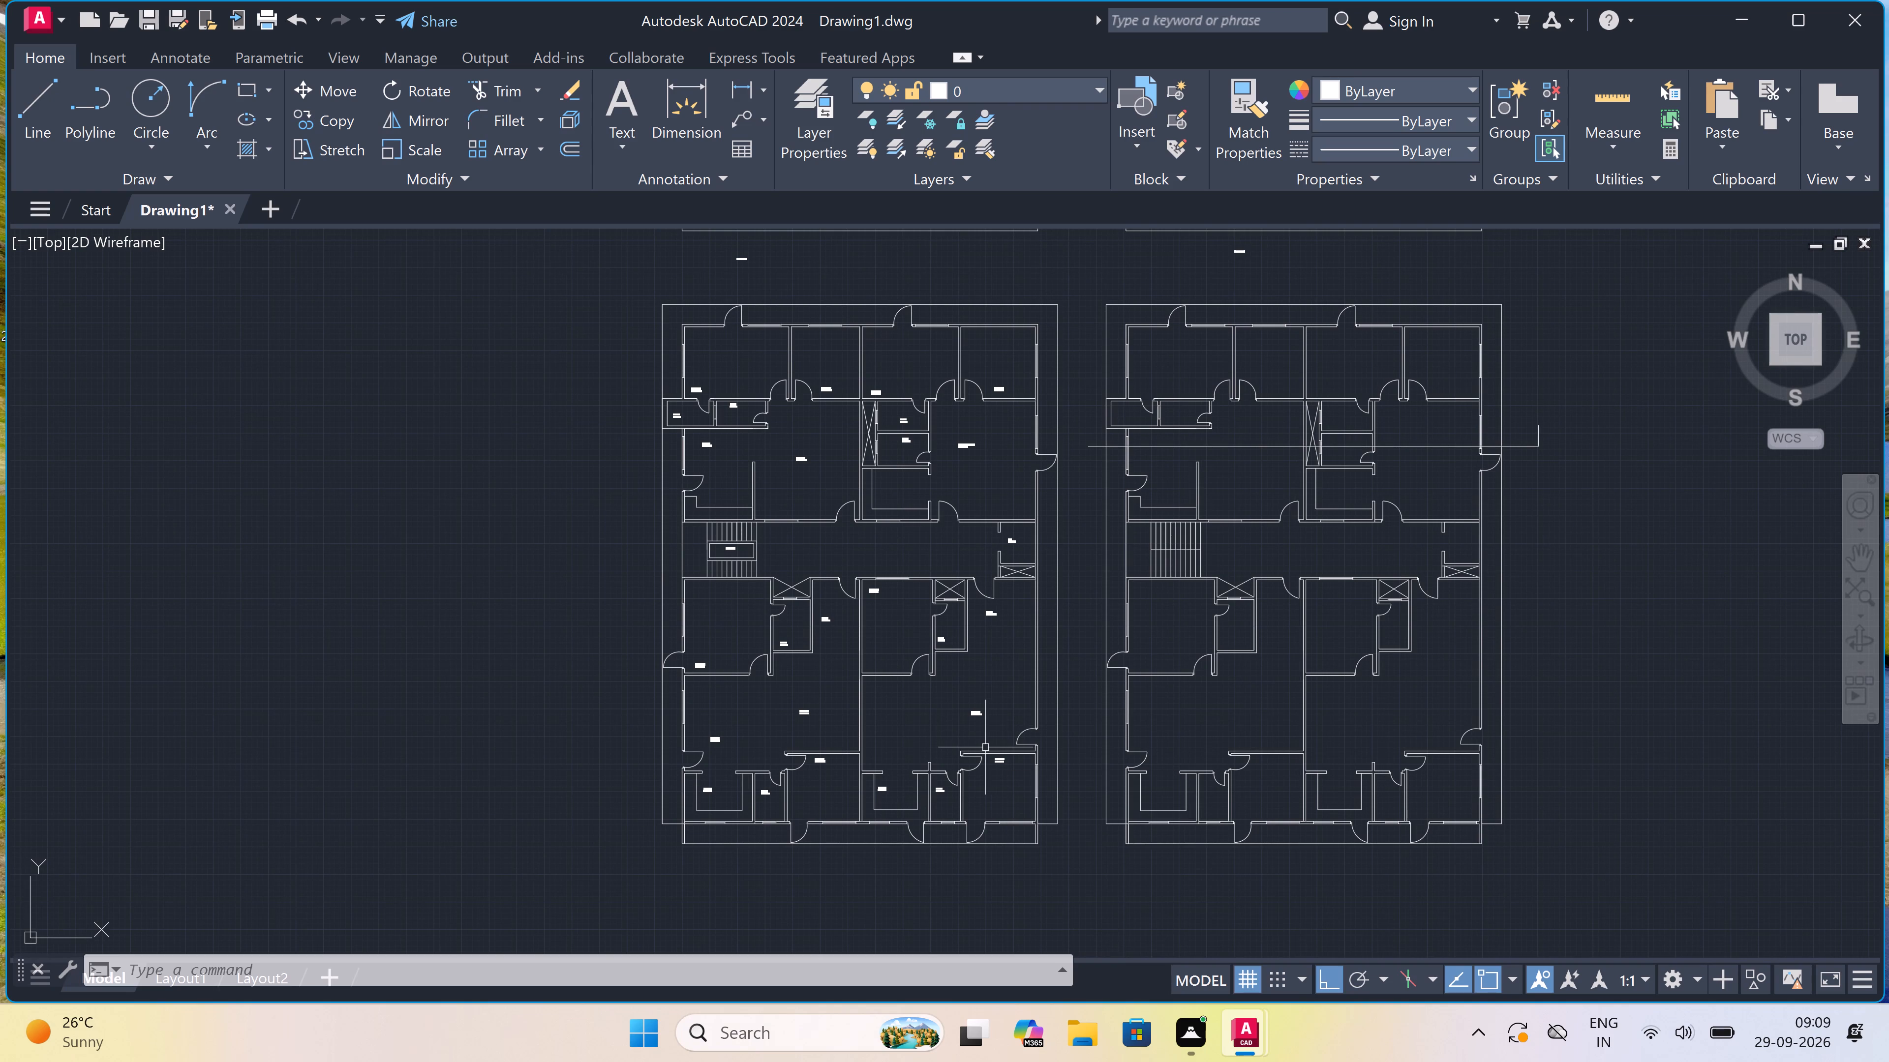
pyautogui.scroll(2, 886, 529)
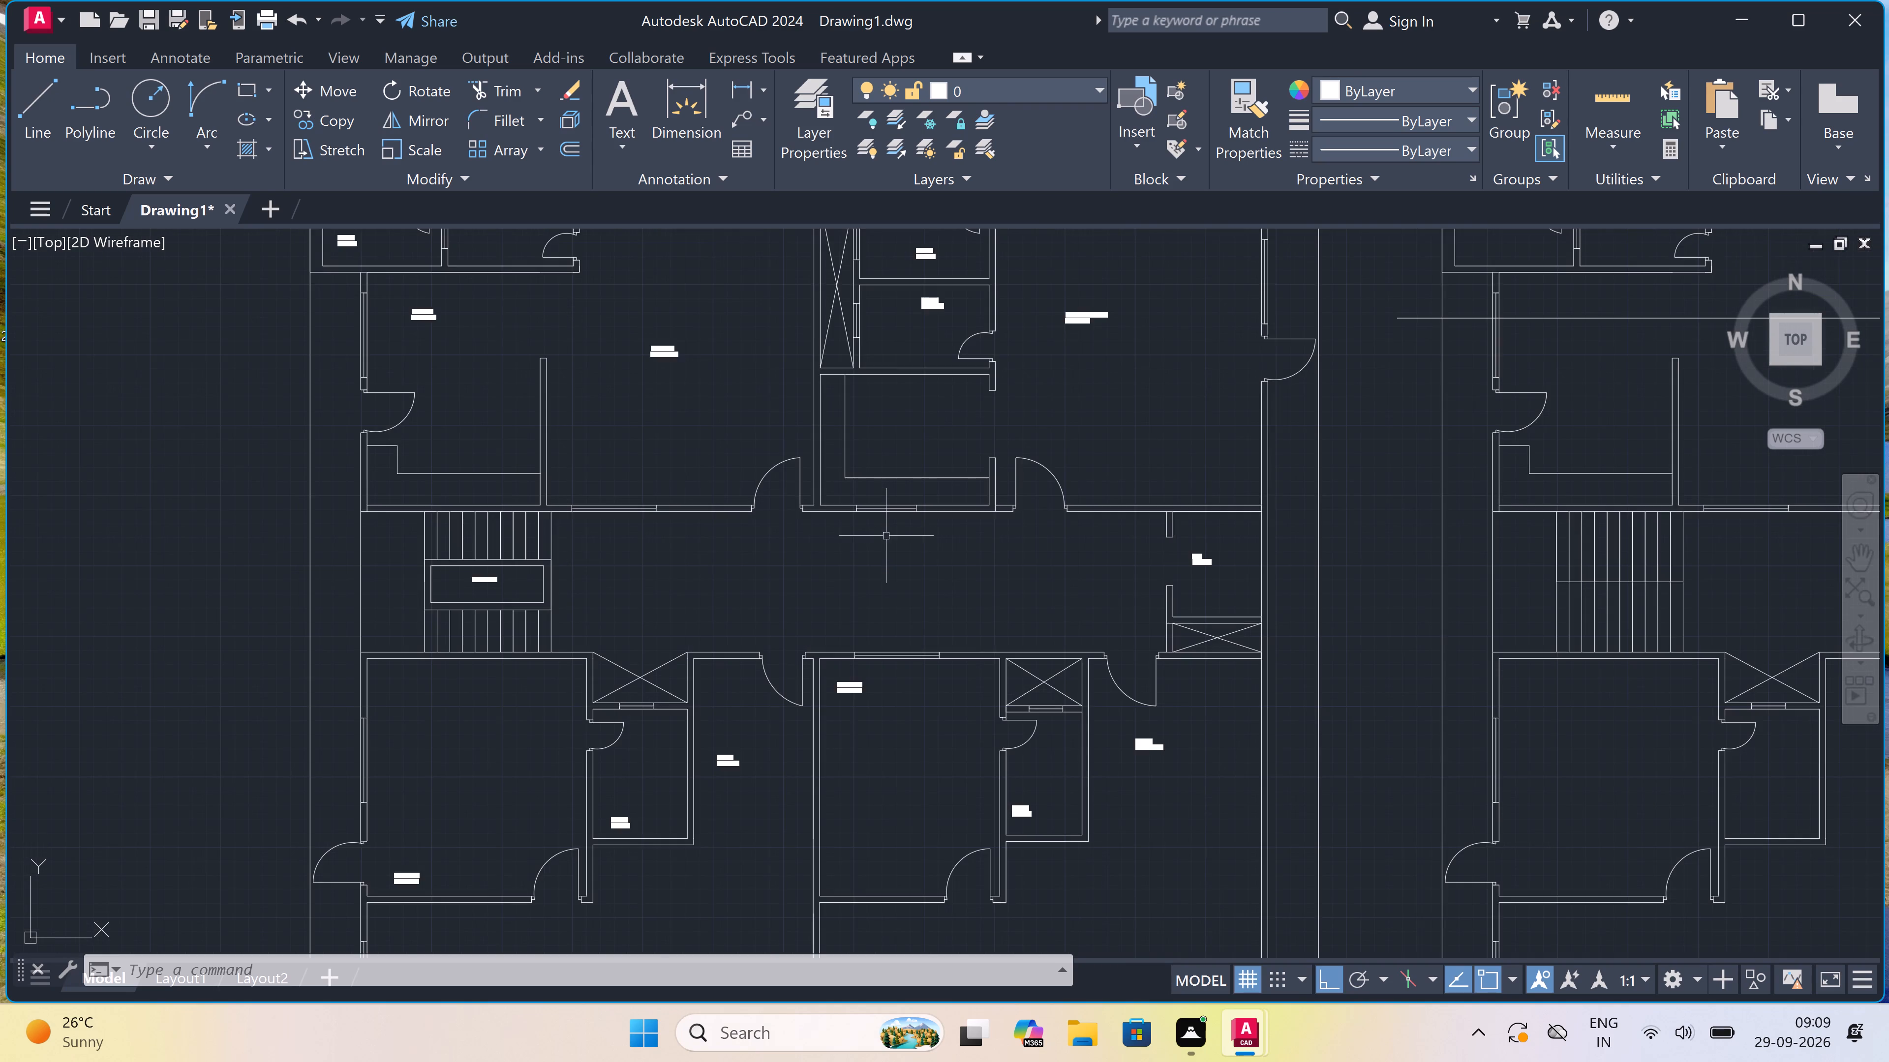
pyautogui.scroll(2, 883, 544)
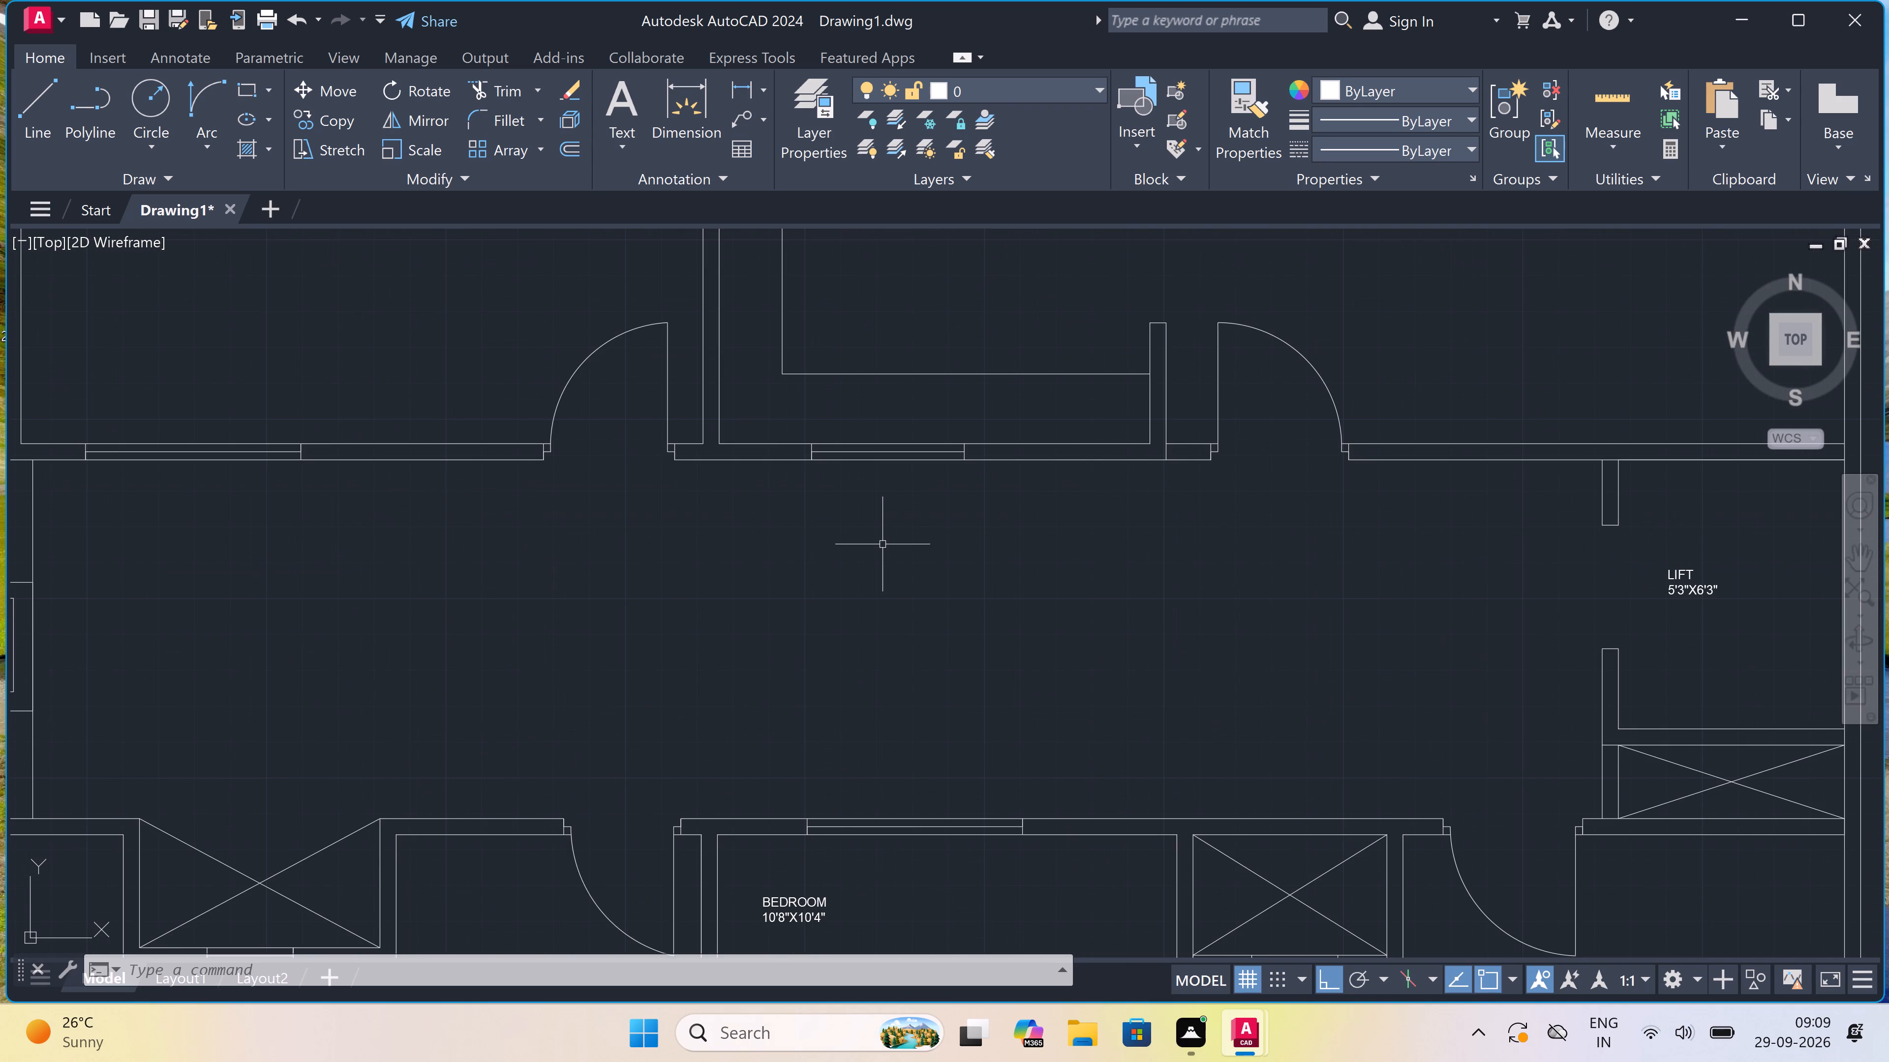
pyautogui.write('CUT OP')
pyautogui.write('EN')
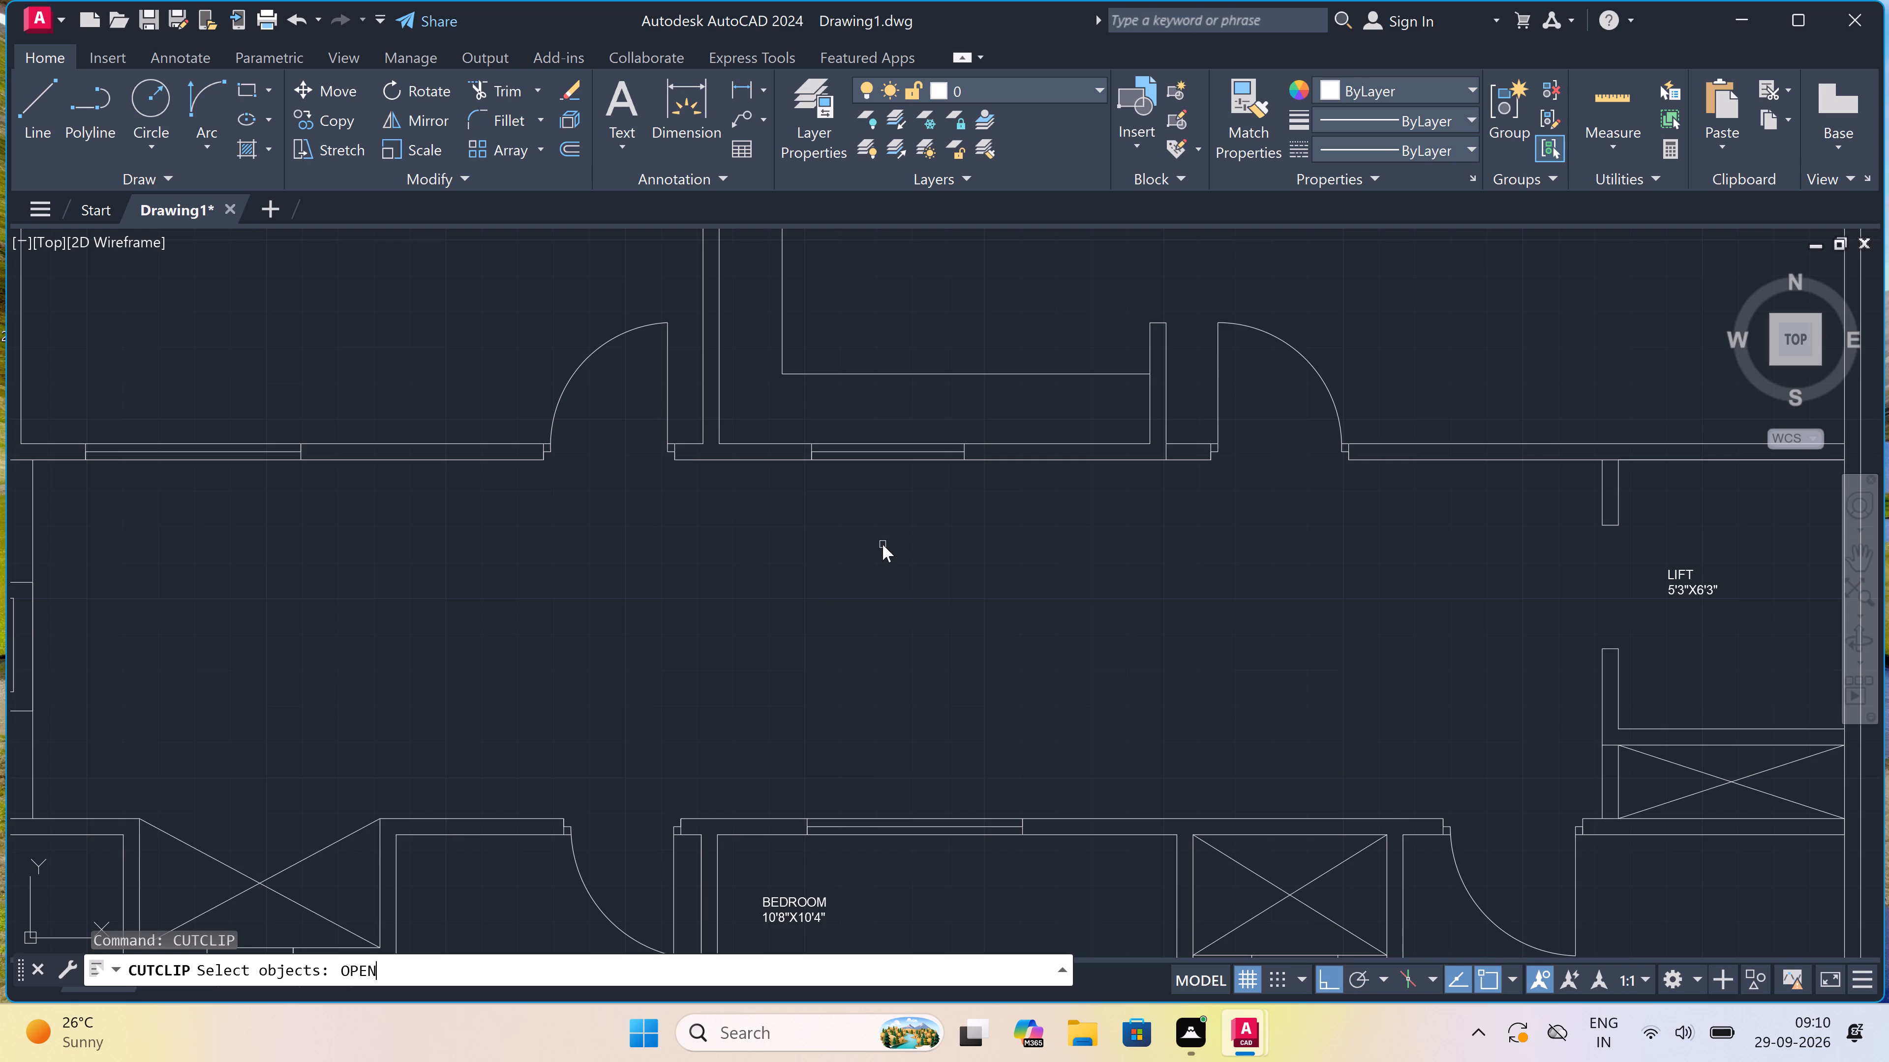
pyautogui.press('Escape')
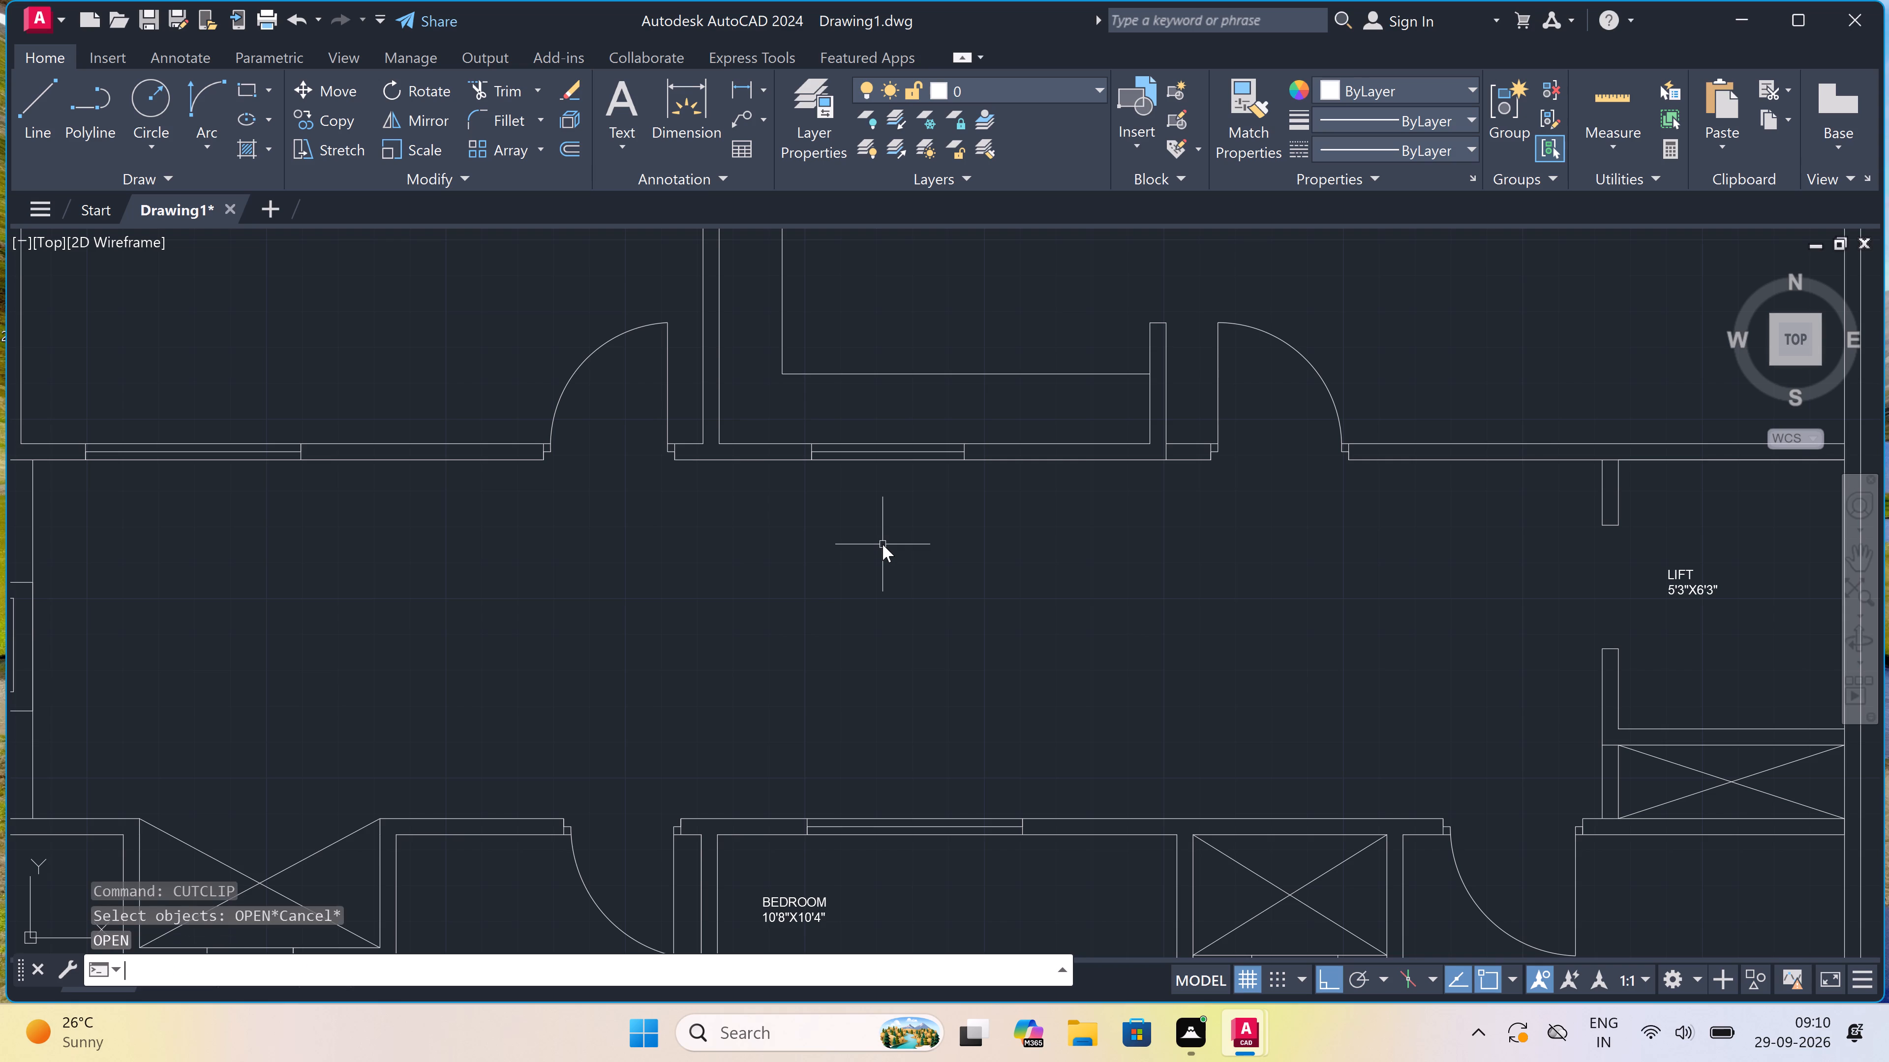
# Add the multiline text CUT OPEN in the middle of the central corridor, between the staircase and the lift.
pyautogui.write('MT')
pyautogui.press('space')
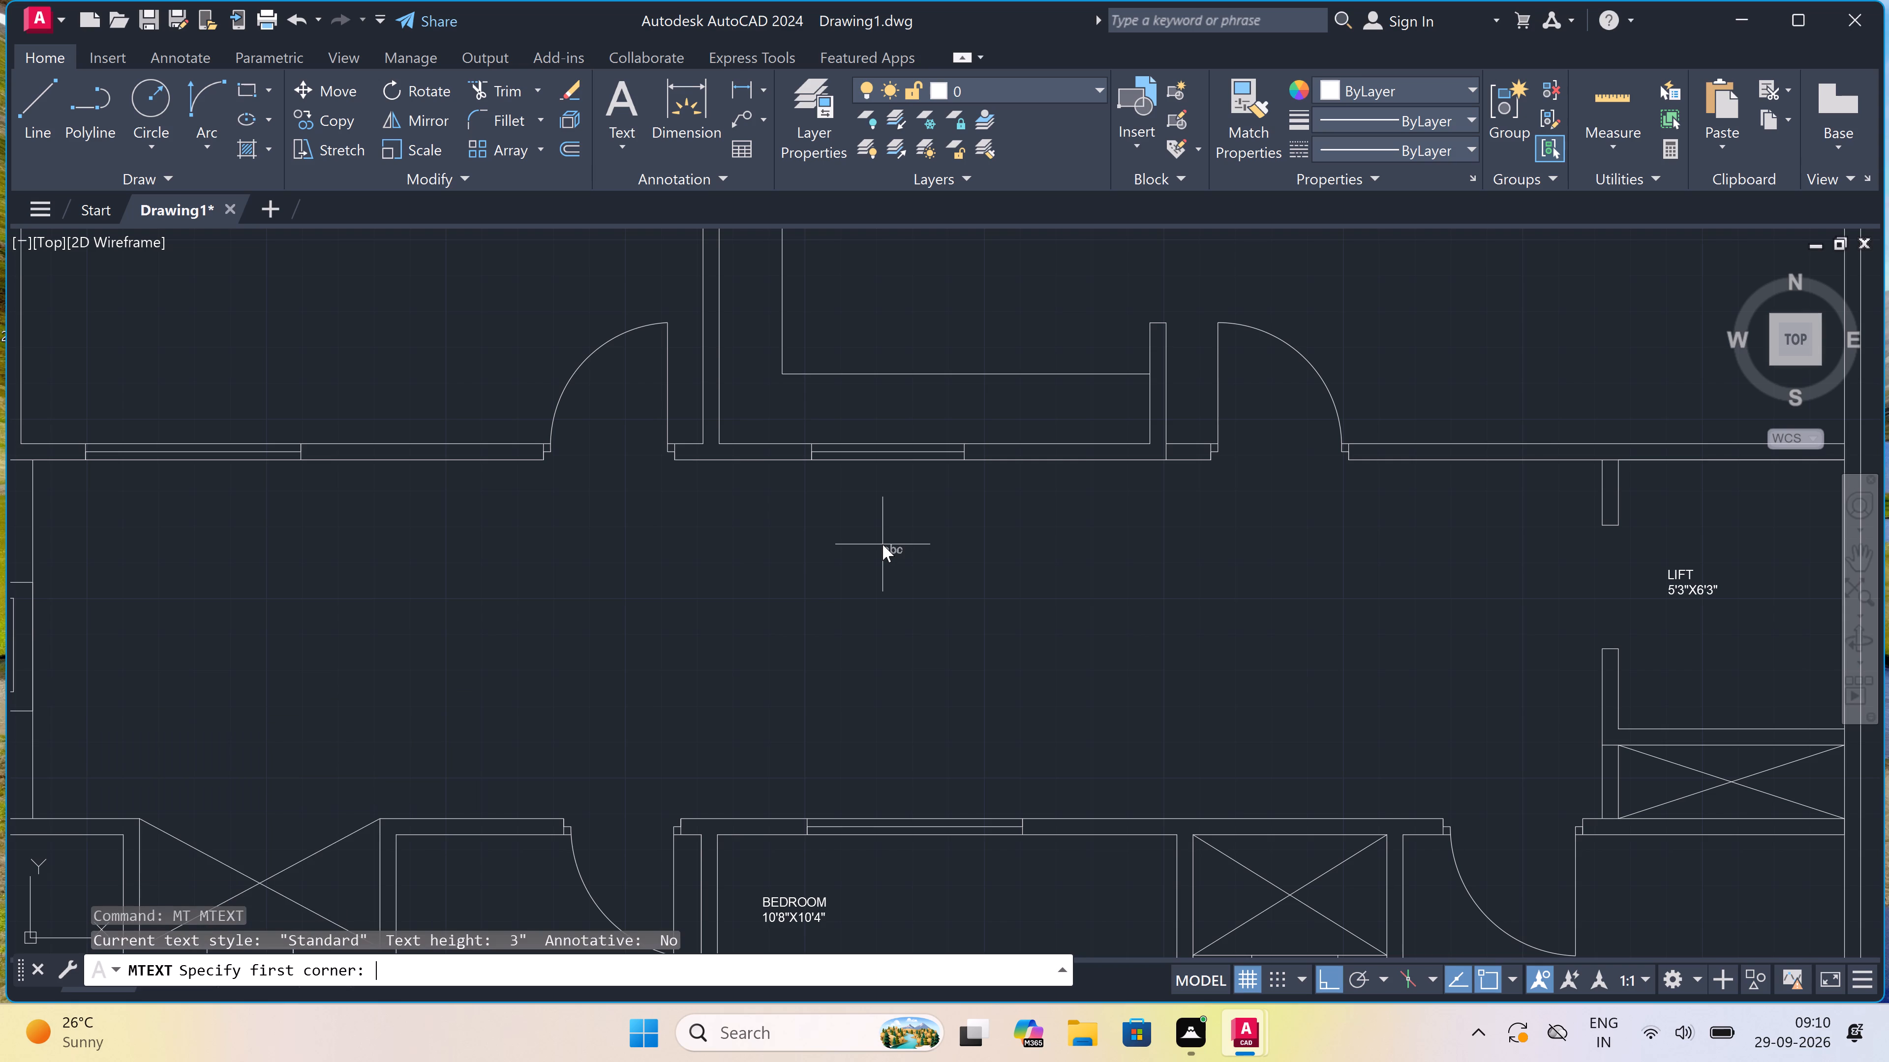
pyautogui.click(680, 658)
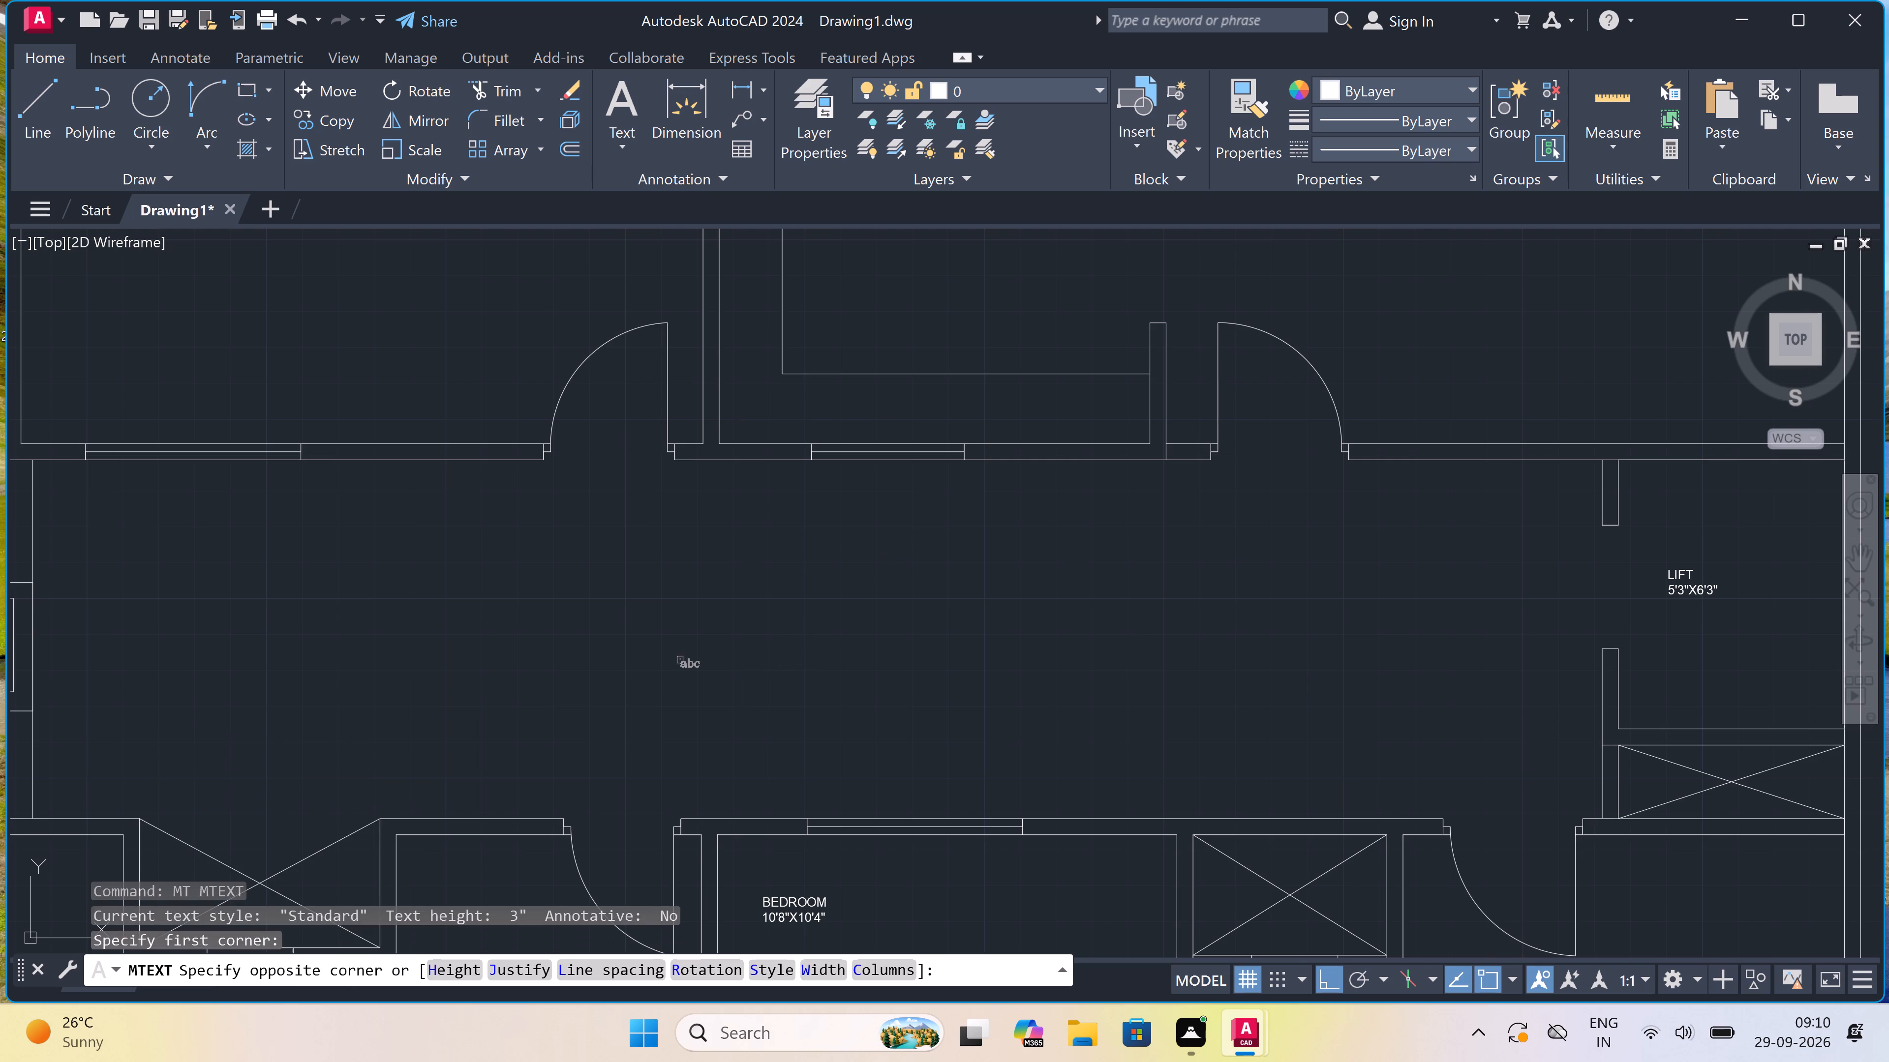
pyautogui.moveTo(1411, 686); pyautogui.dragTo(1405, 688)
pyautogui.write('CUT OP')
pyautogui.write('EN')
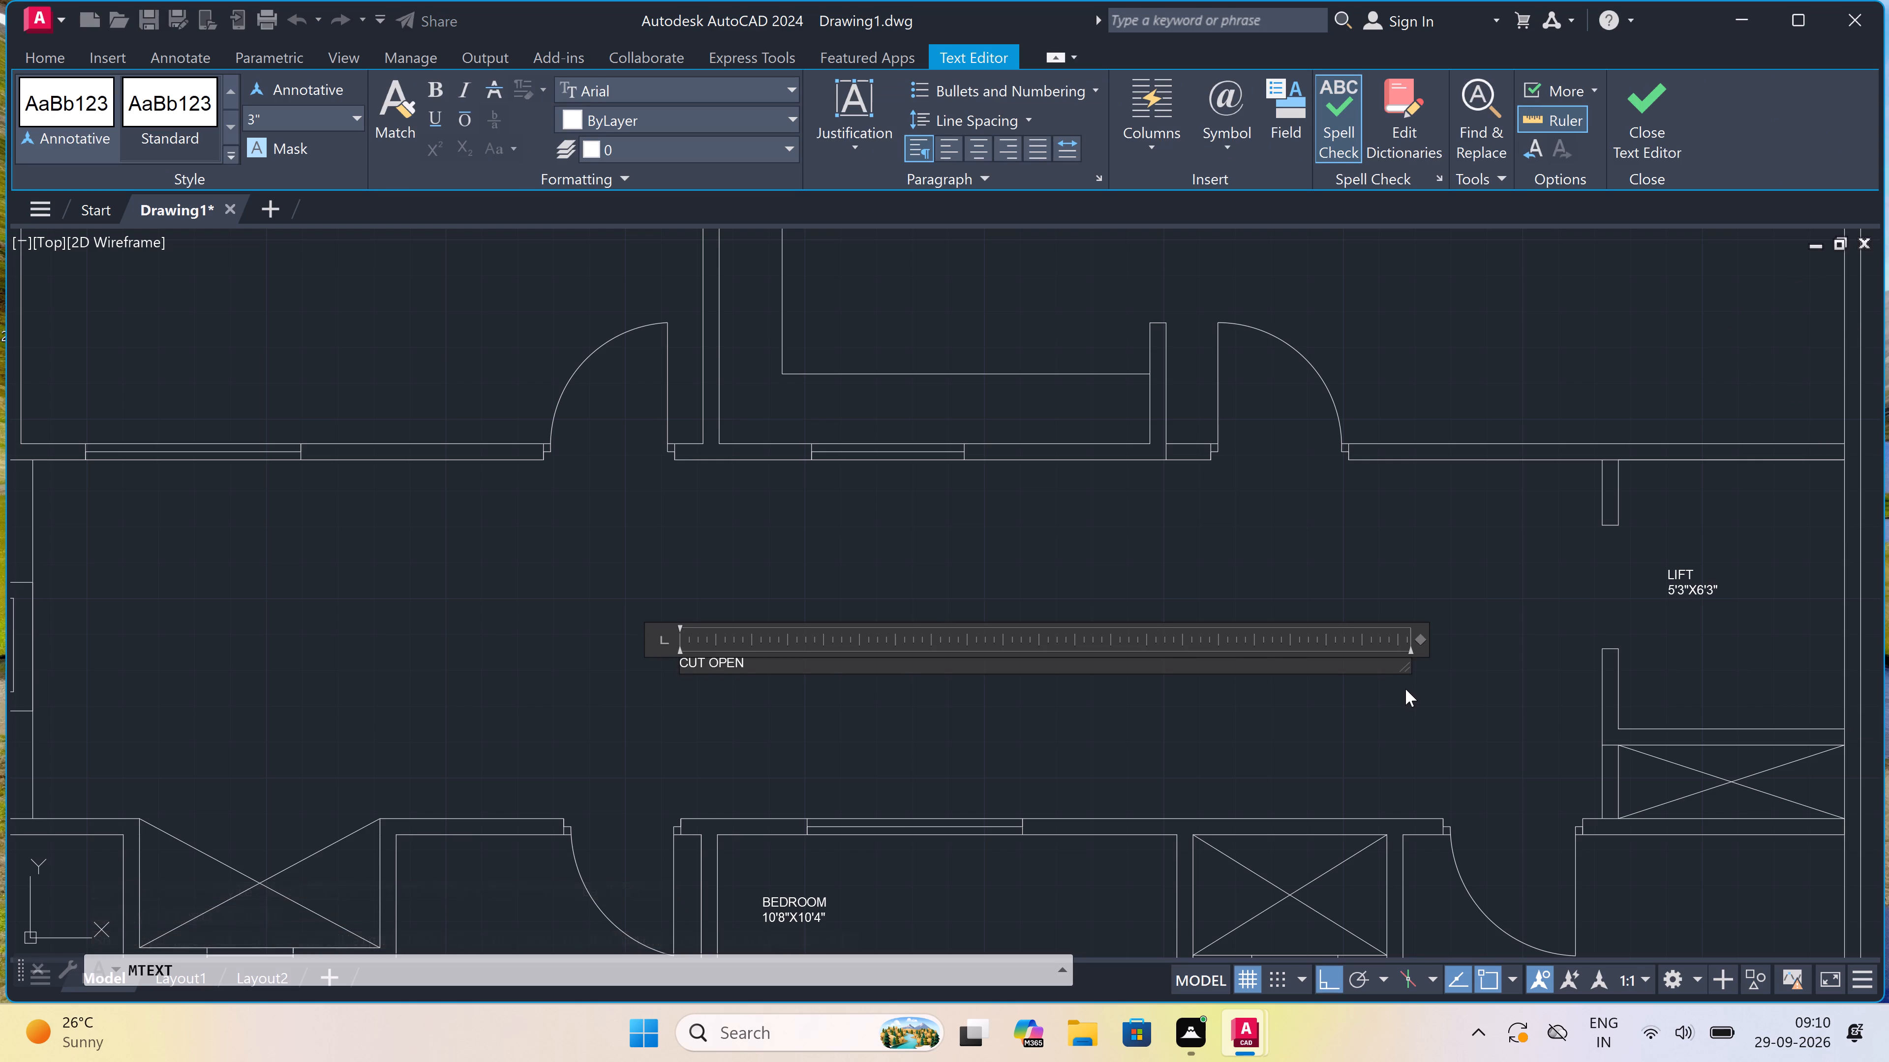
pyautogui.click(815, 683)
# Add the multiline text title FIRST FLOOR PLAN below the south wall of the labelled floor plan.
pyautogui.scroll(-2, 816, 683)
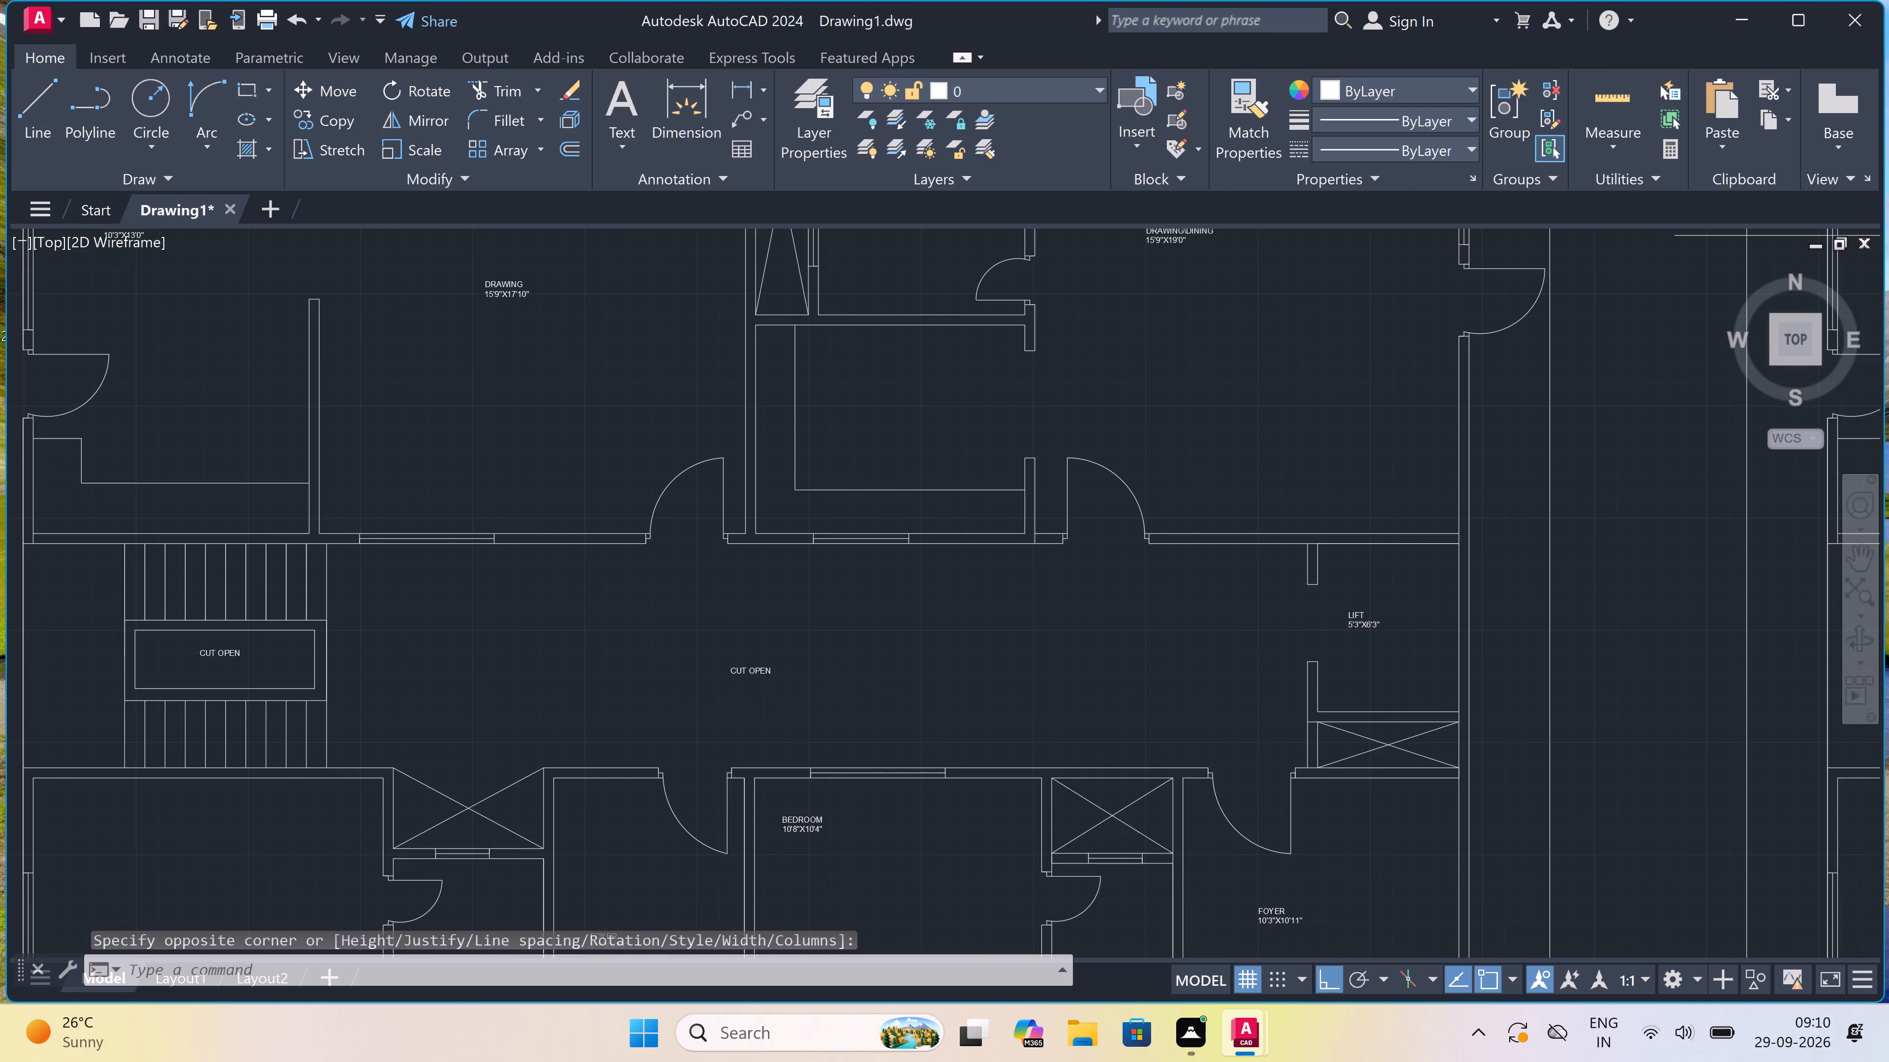
pyautogui.scroll(-4, 816, 683)
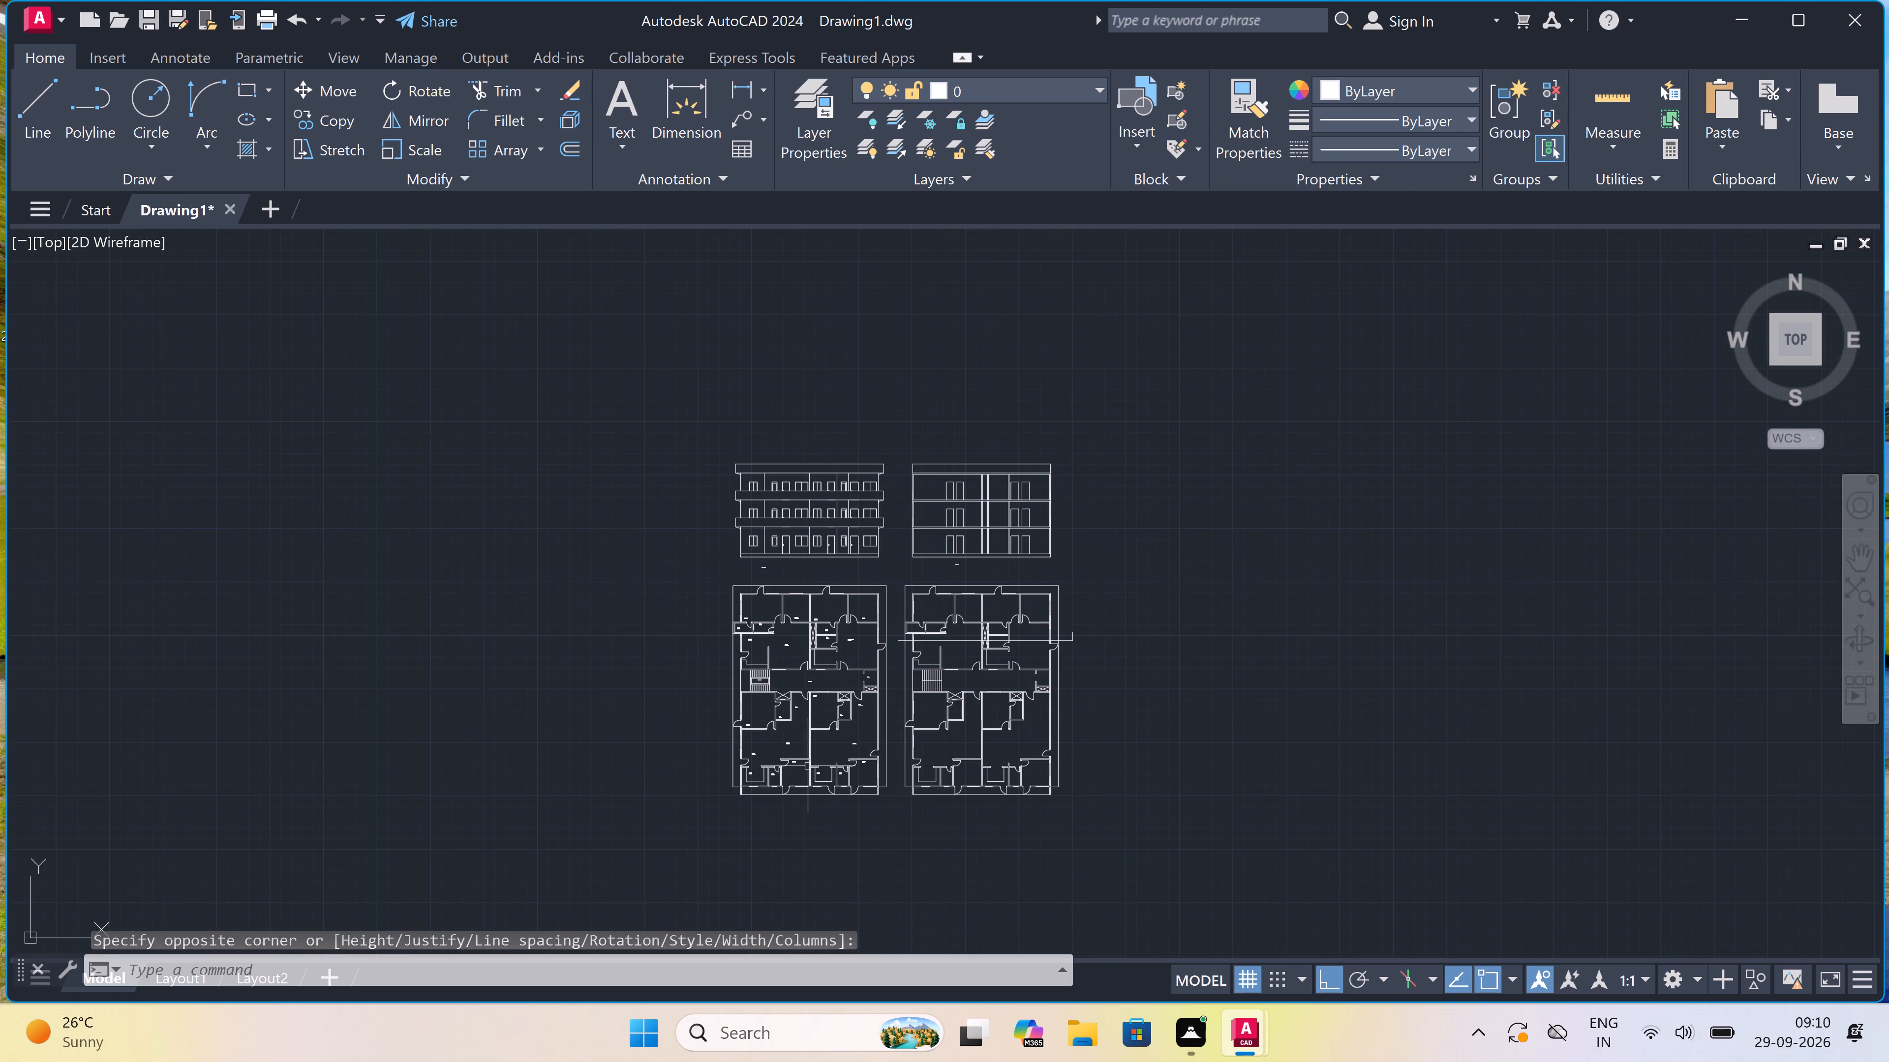
pyautogui.scroll(2, 815, 798)
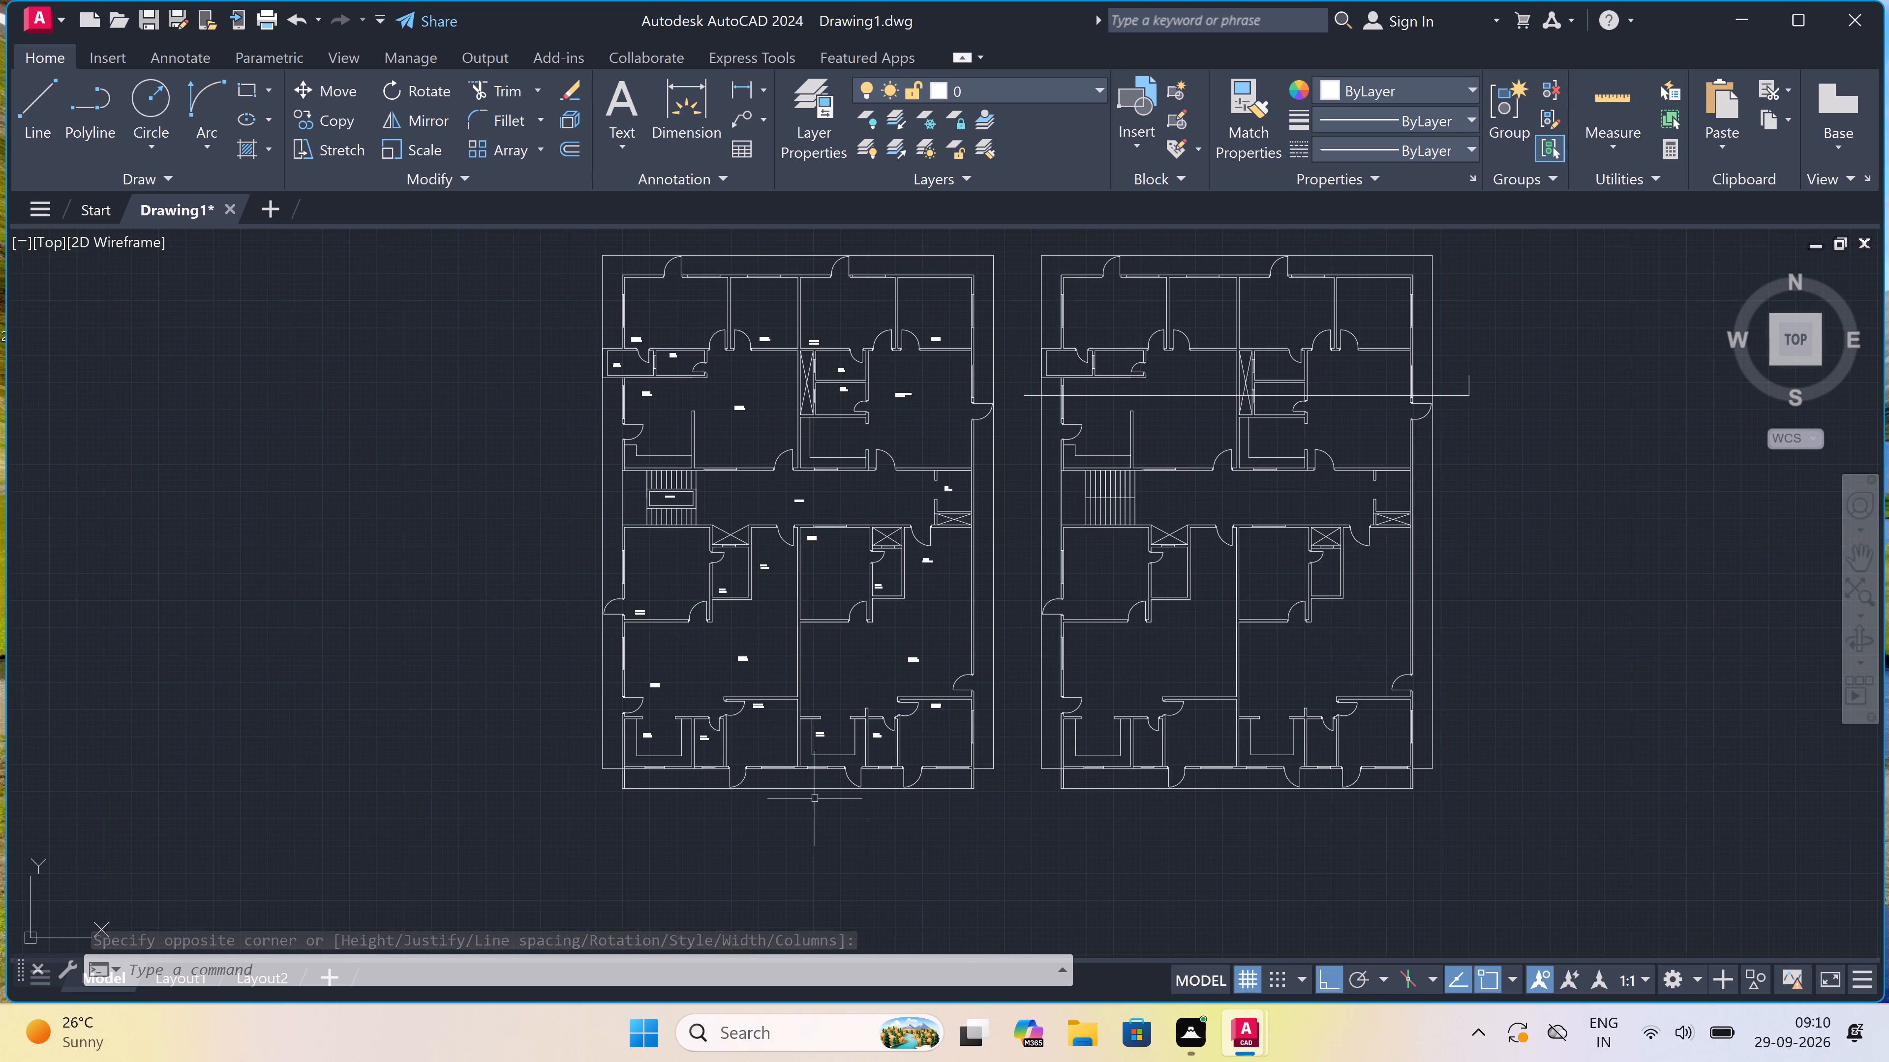
pyautogui.scroll(-1, 815, 798)
pyautogui.scroll(2, 816, 798)
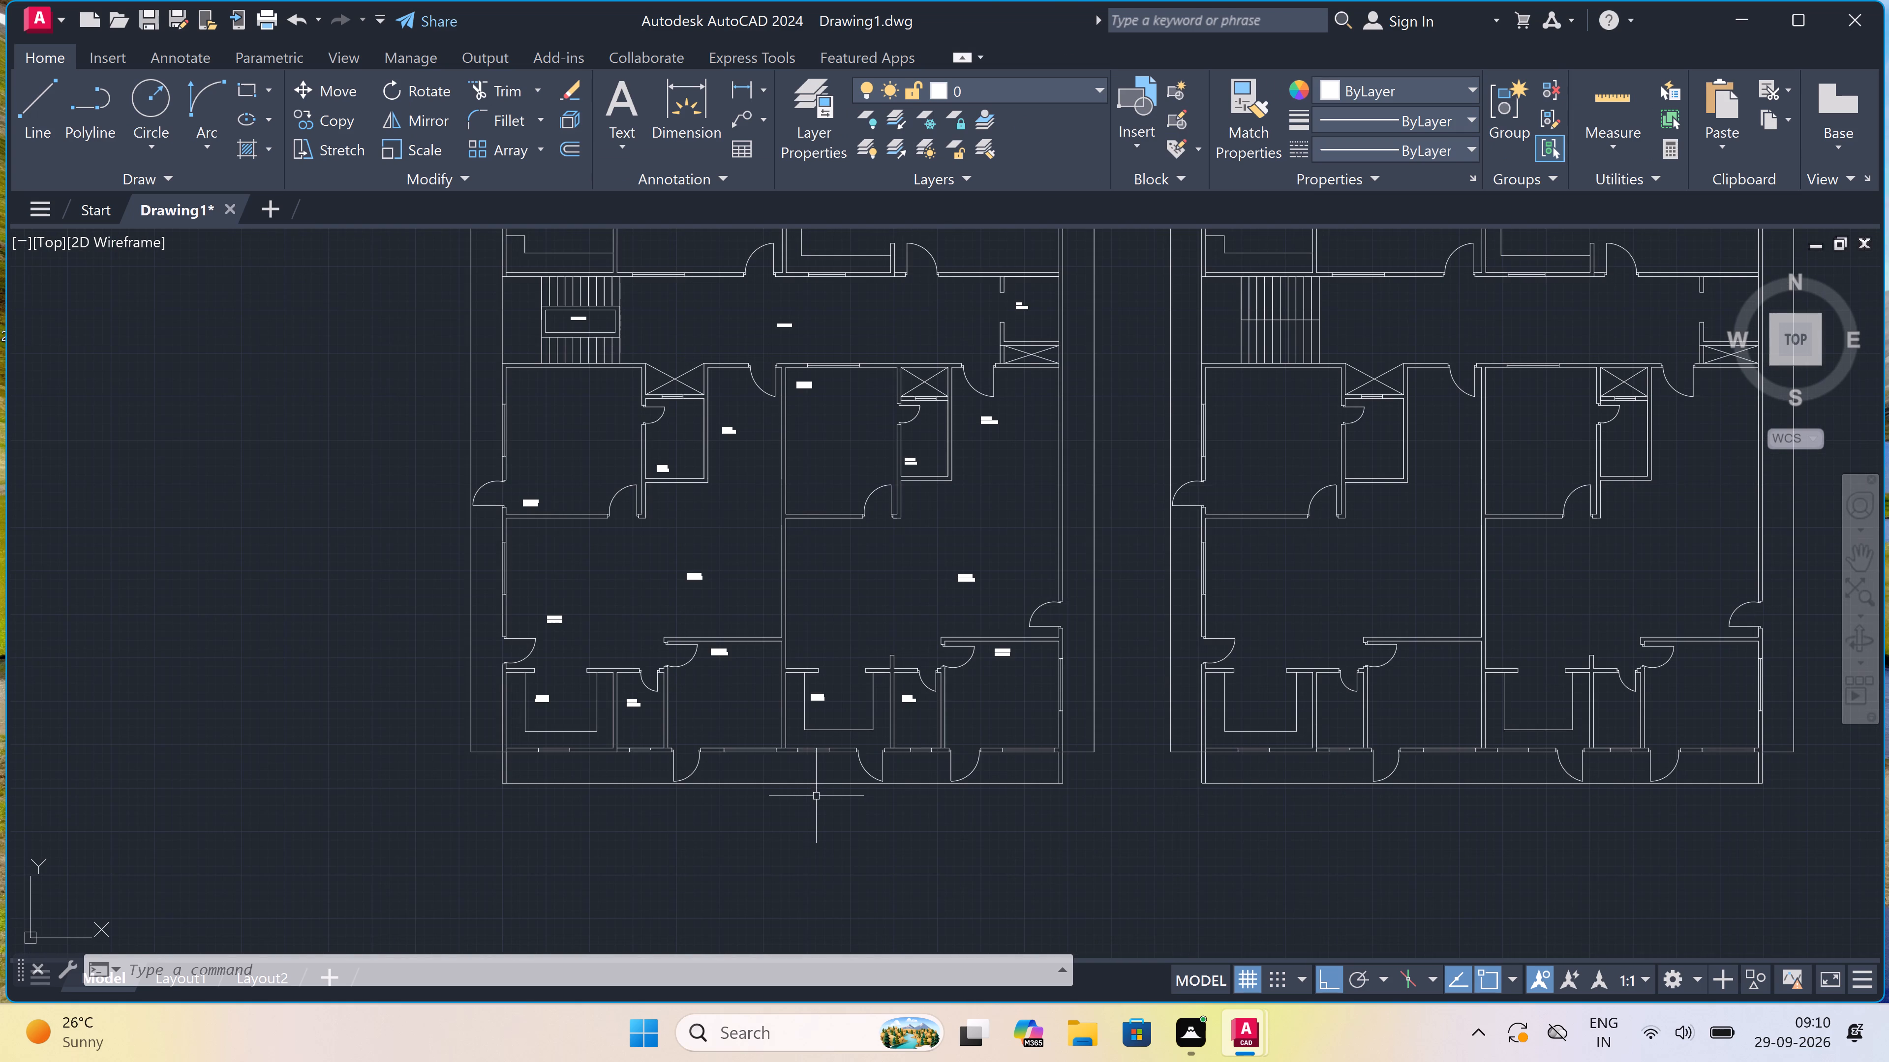
pyautogui.scroll(1, 811, 808)
pyautogui.press('space')
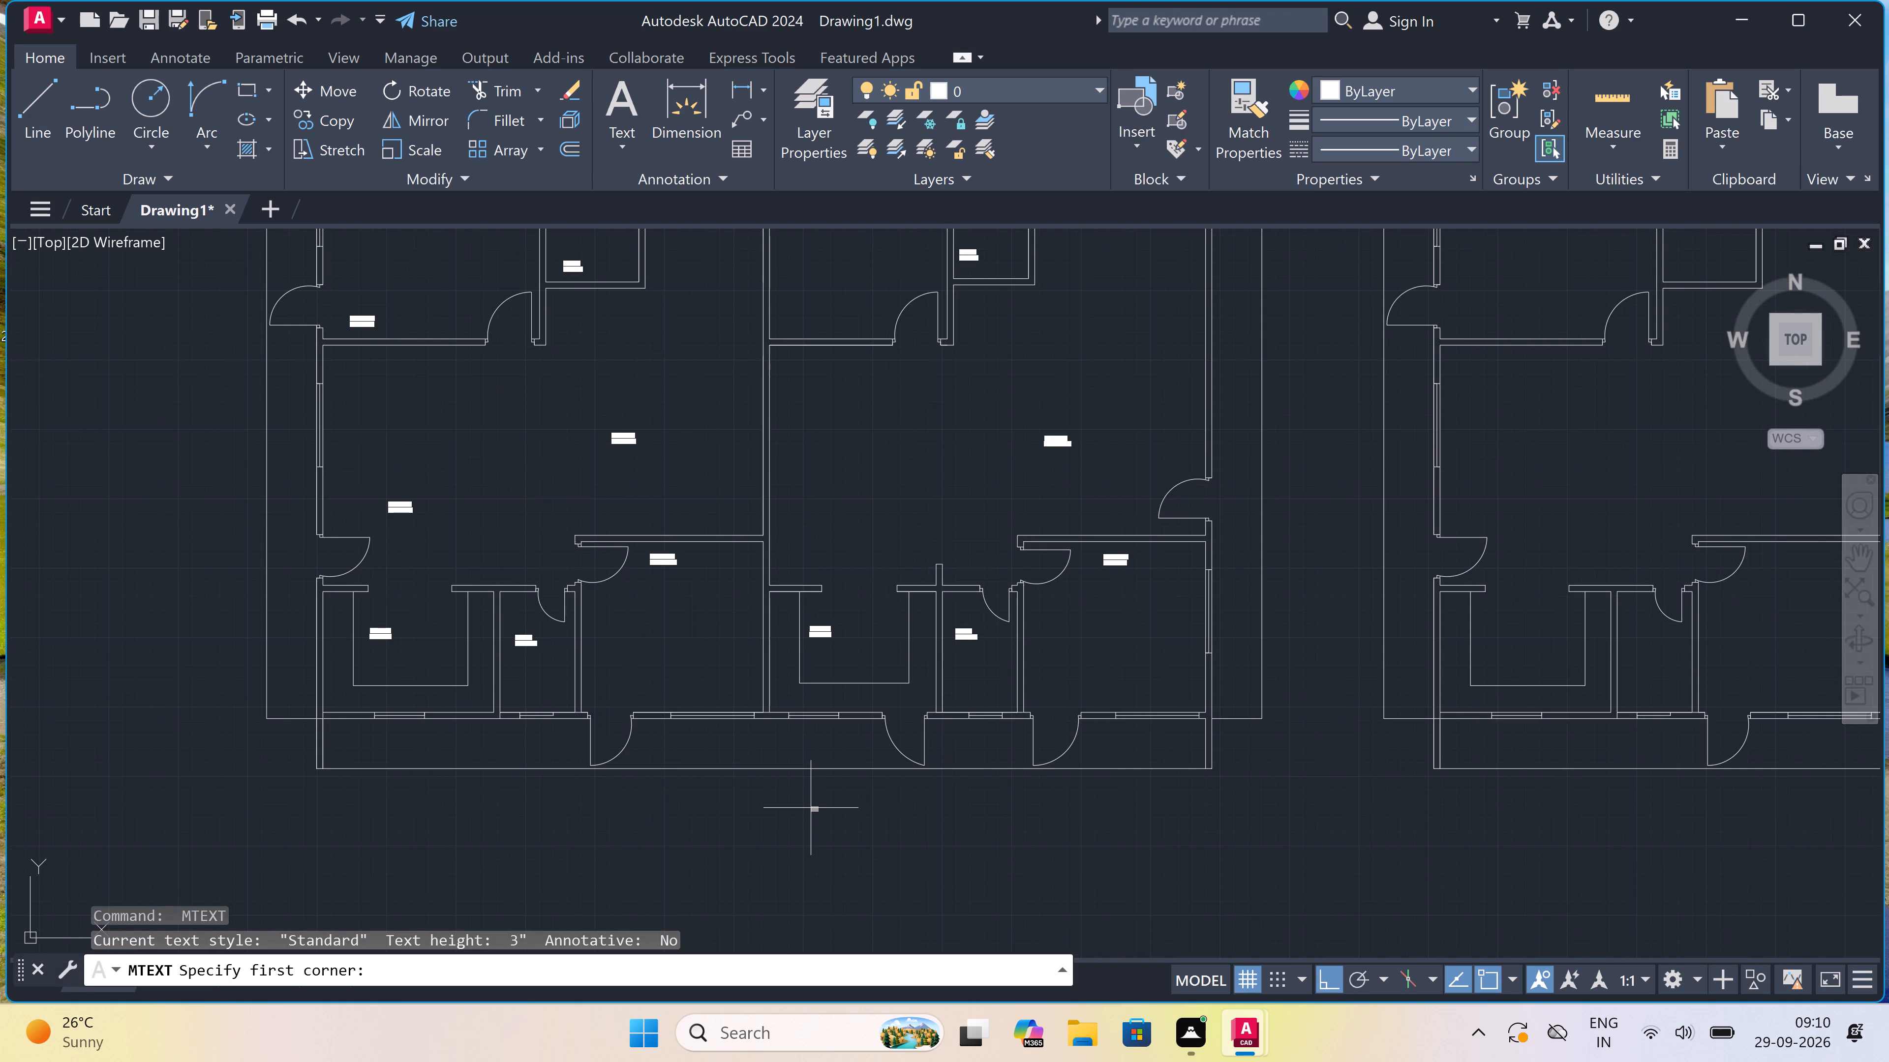
pyautogui.click(569, 836)
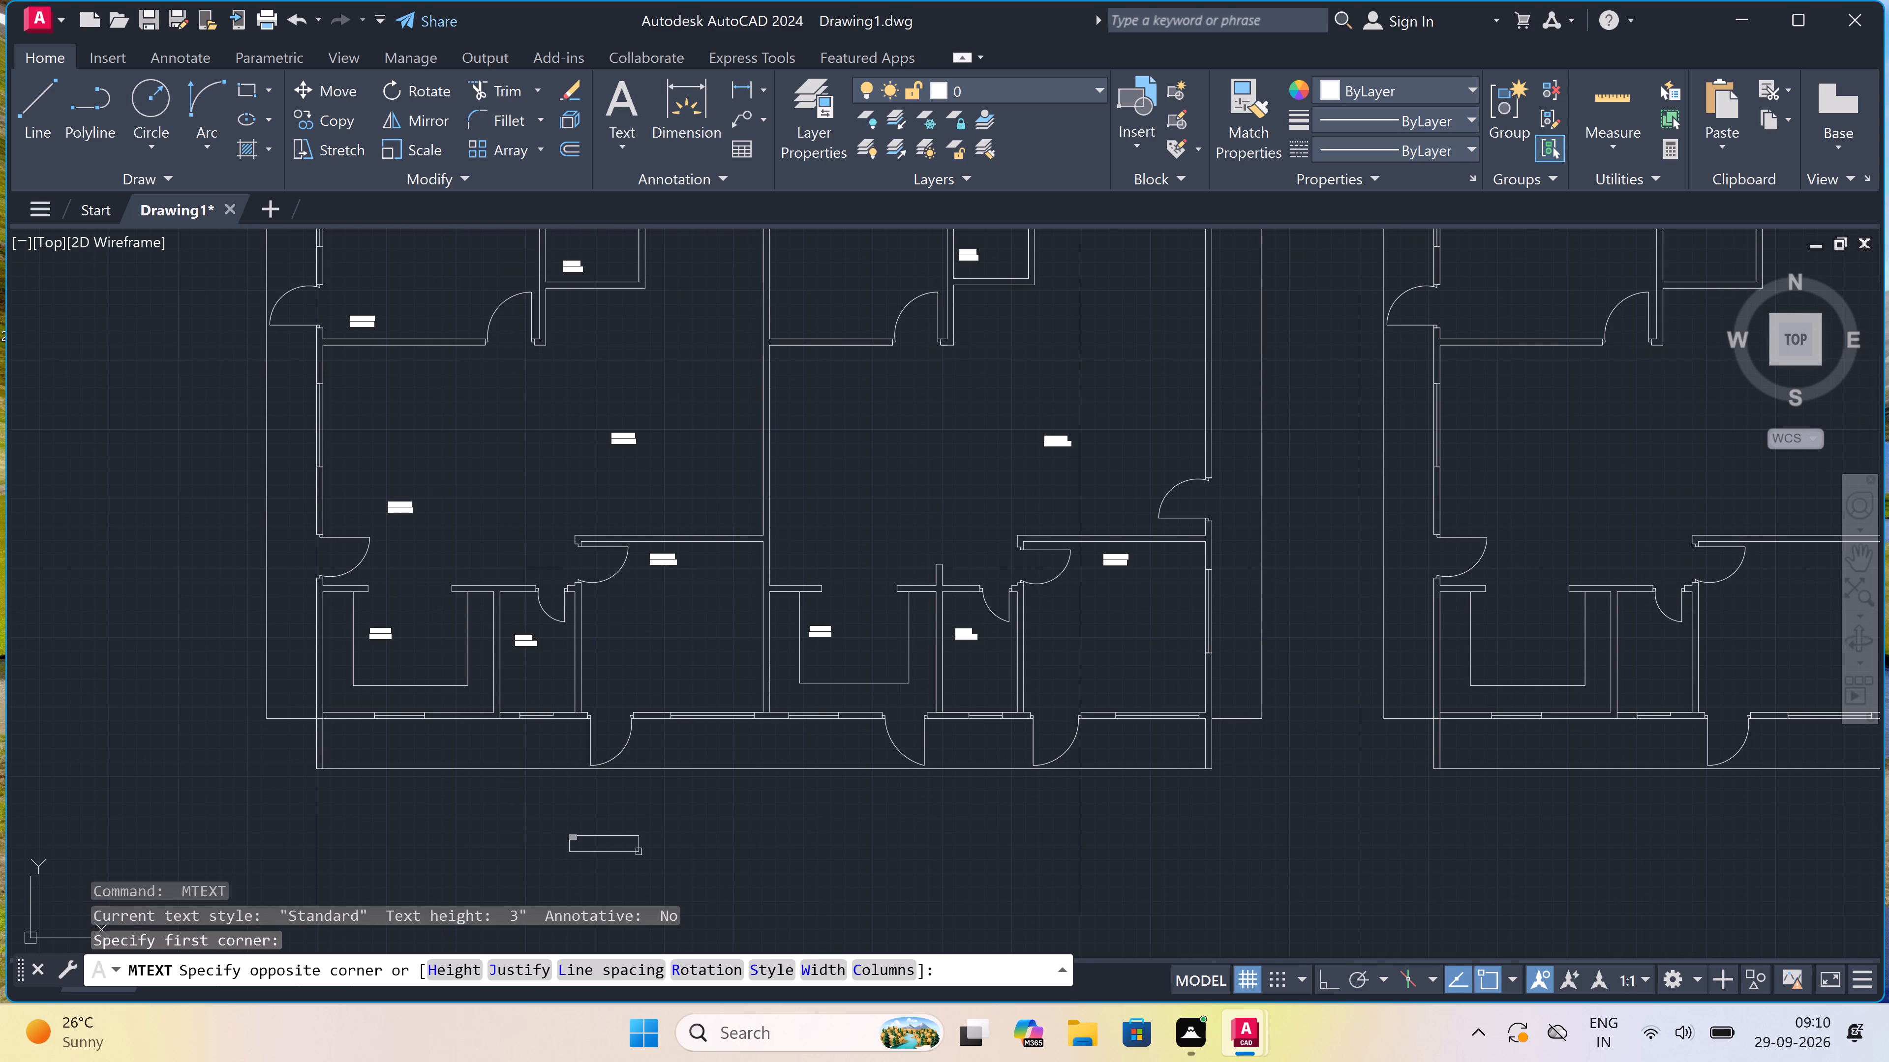
pyautogui.click(1246, 896)
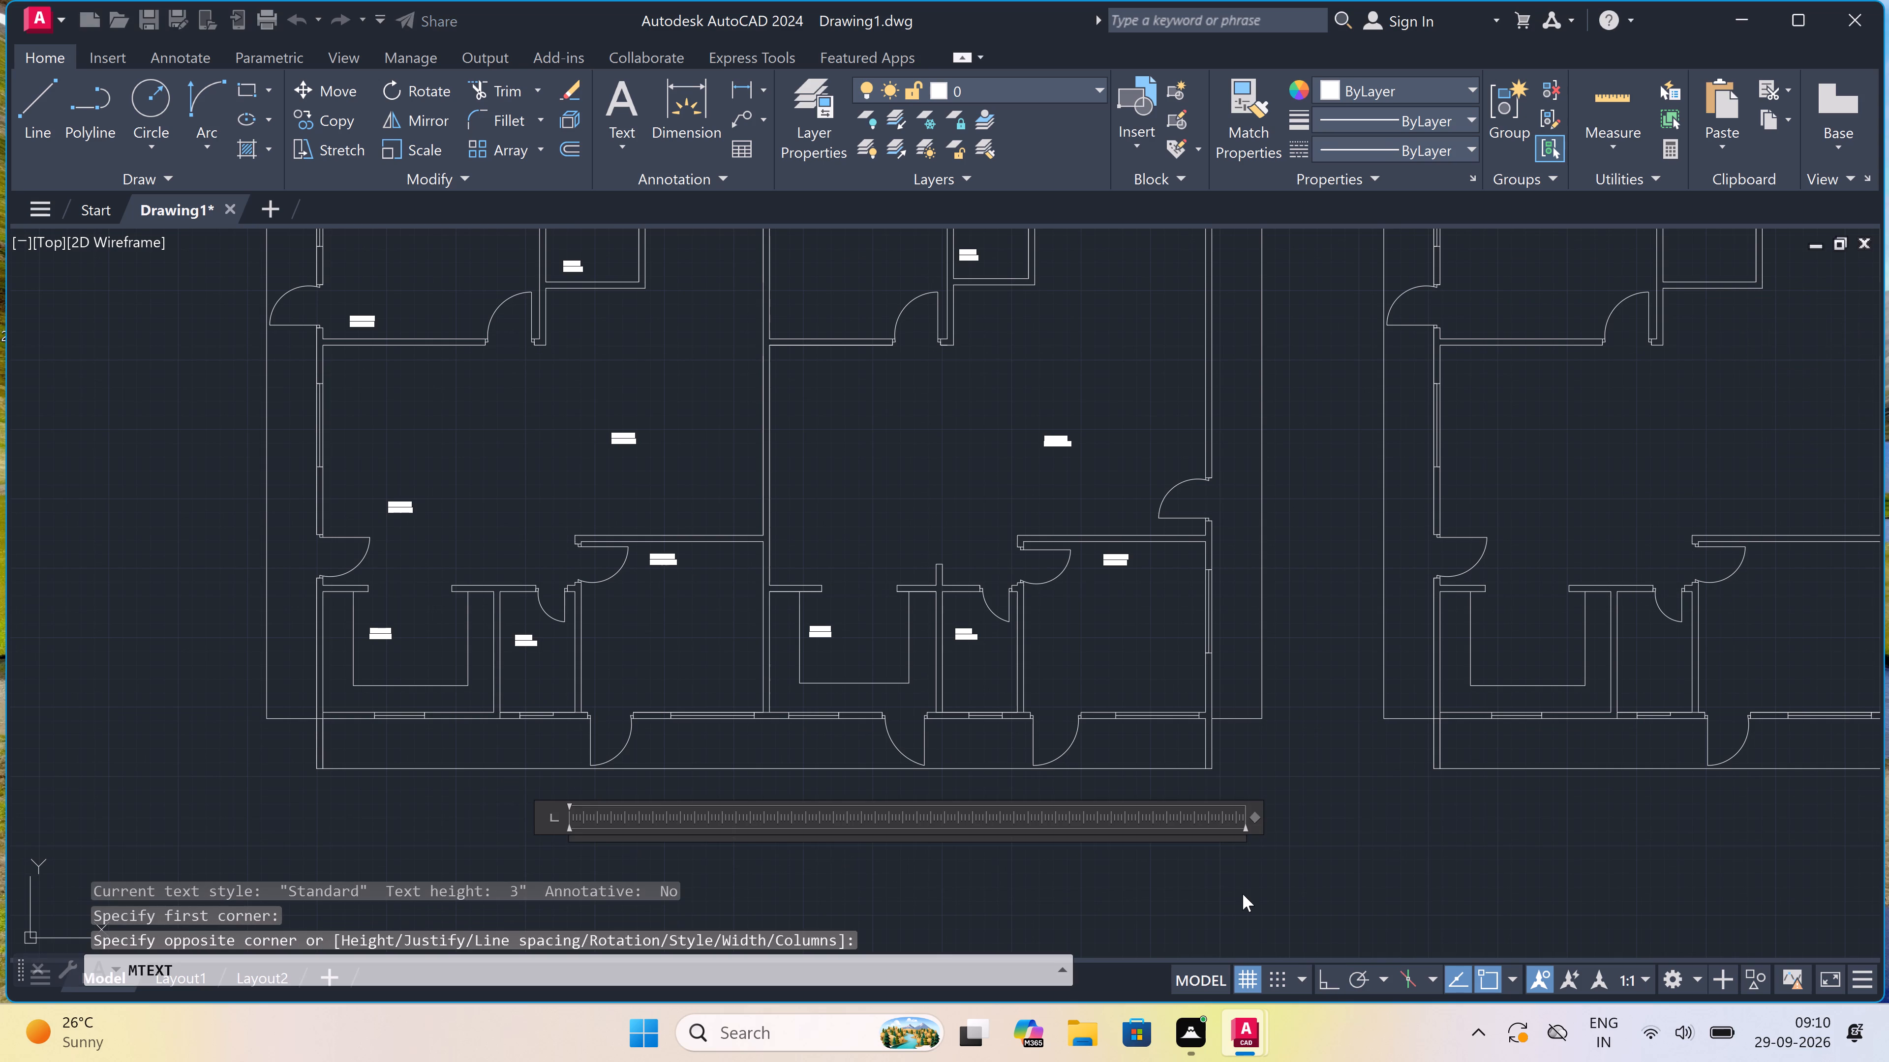
pyautogui.write('FIRST FLO')
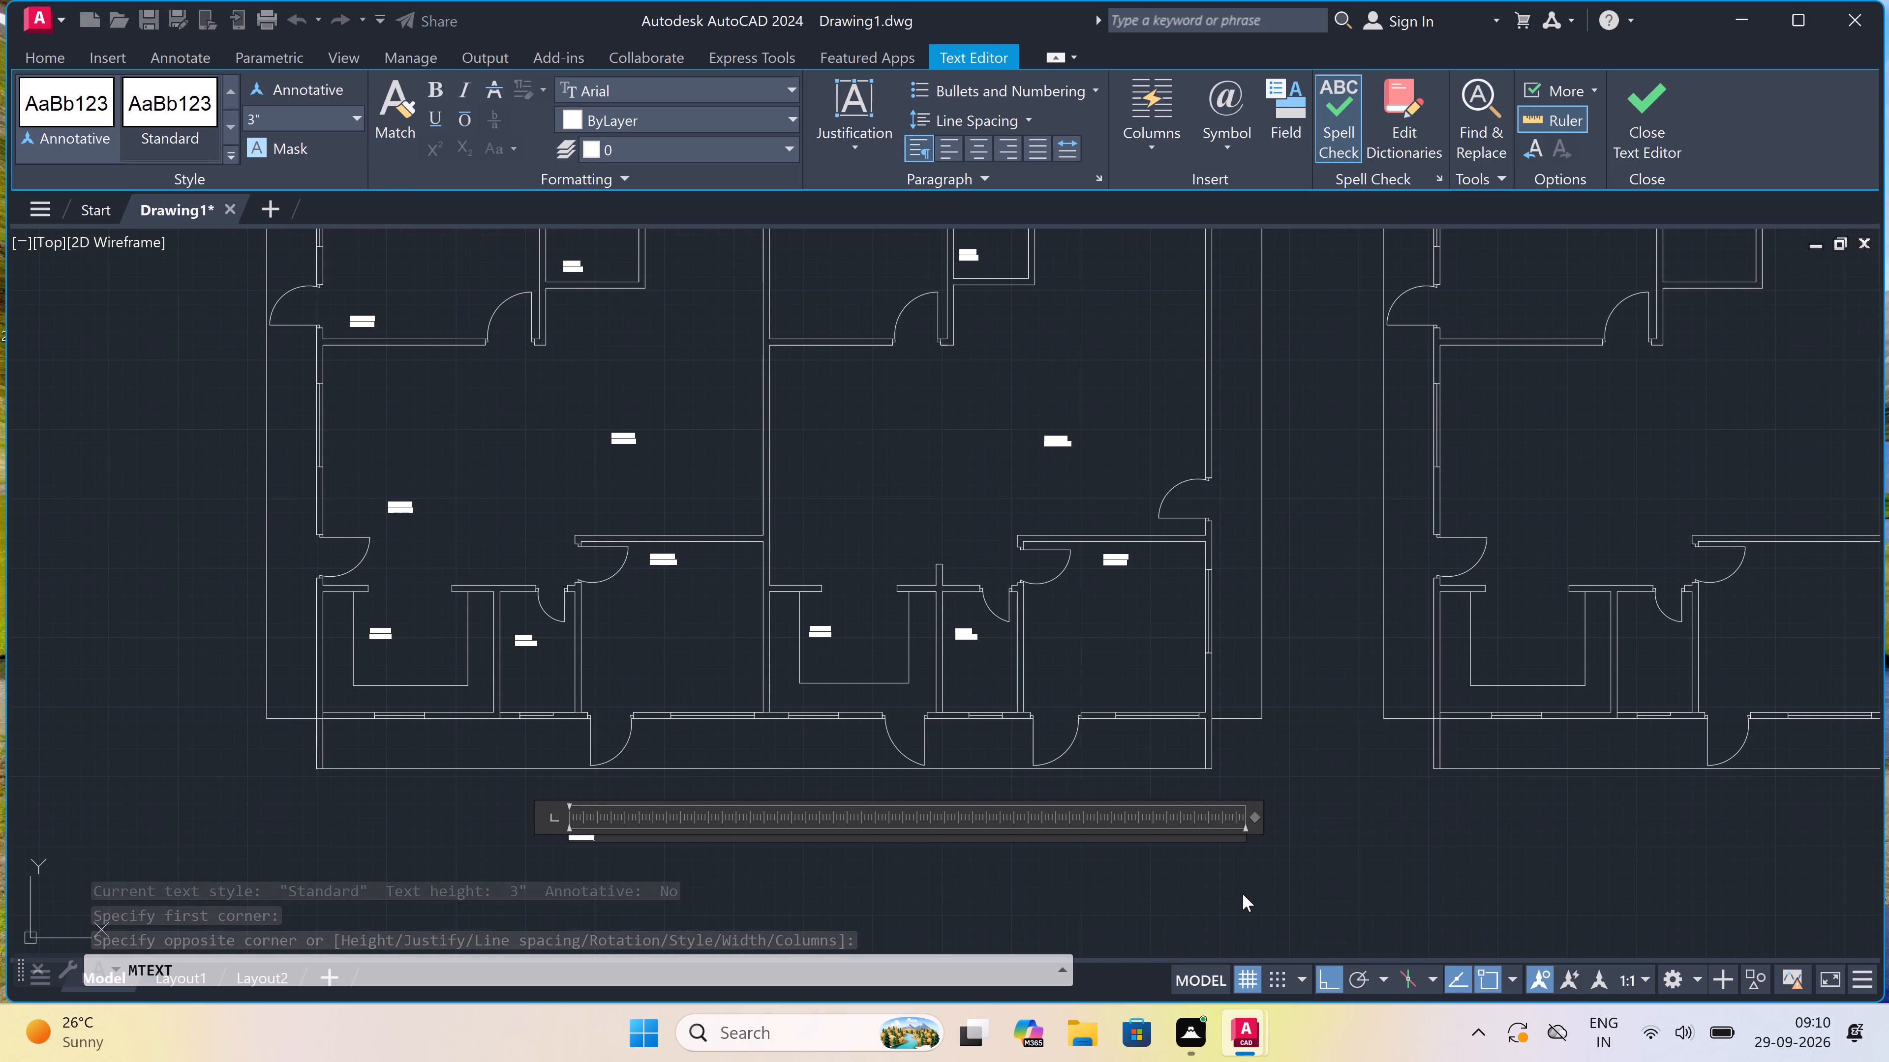
pyautogui.write('OR PLAN')
pyautogui.press('space')
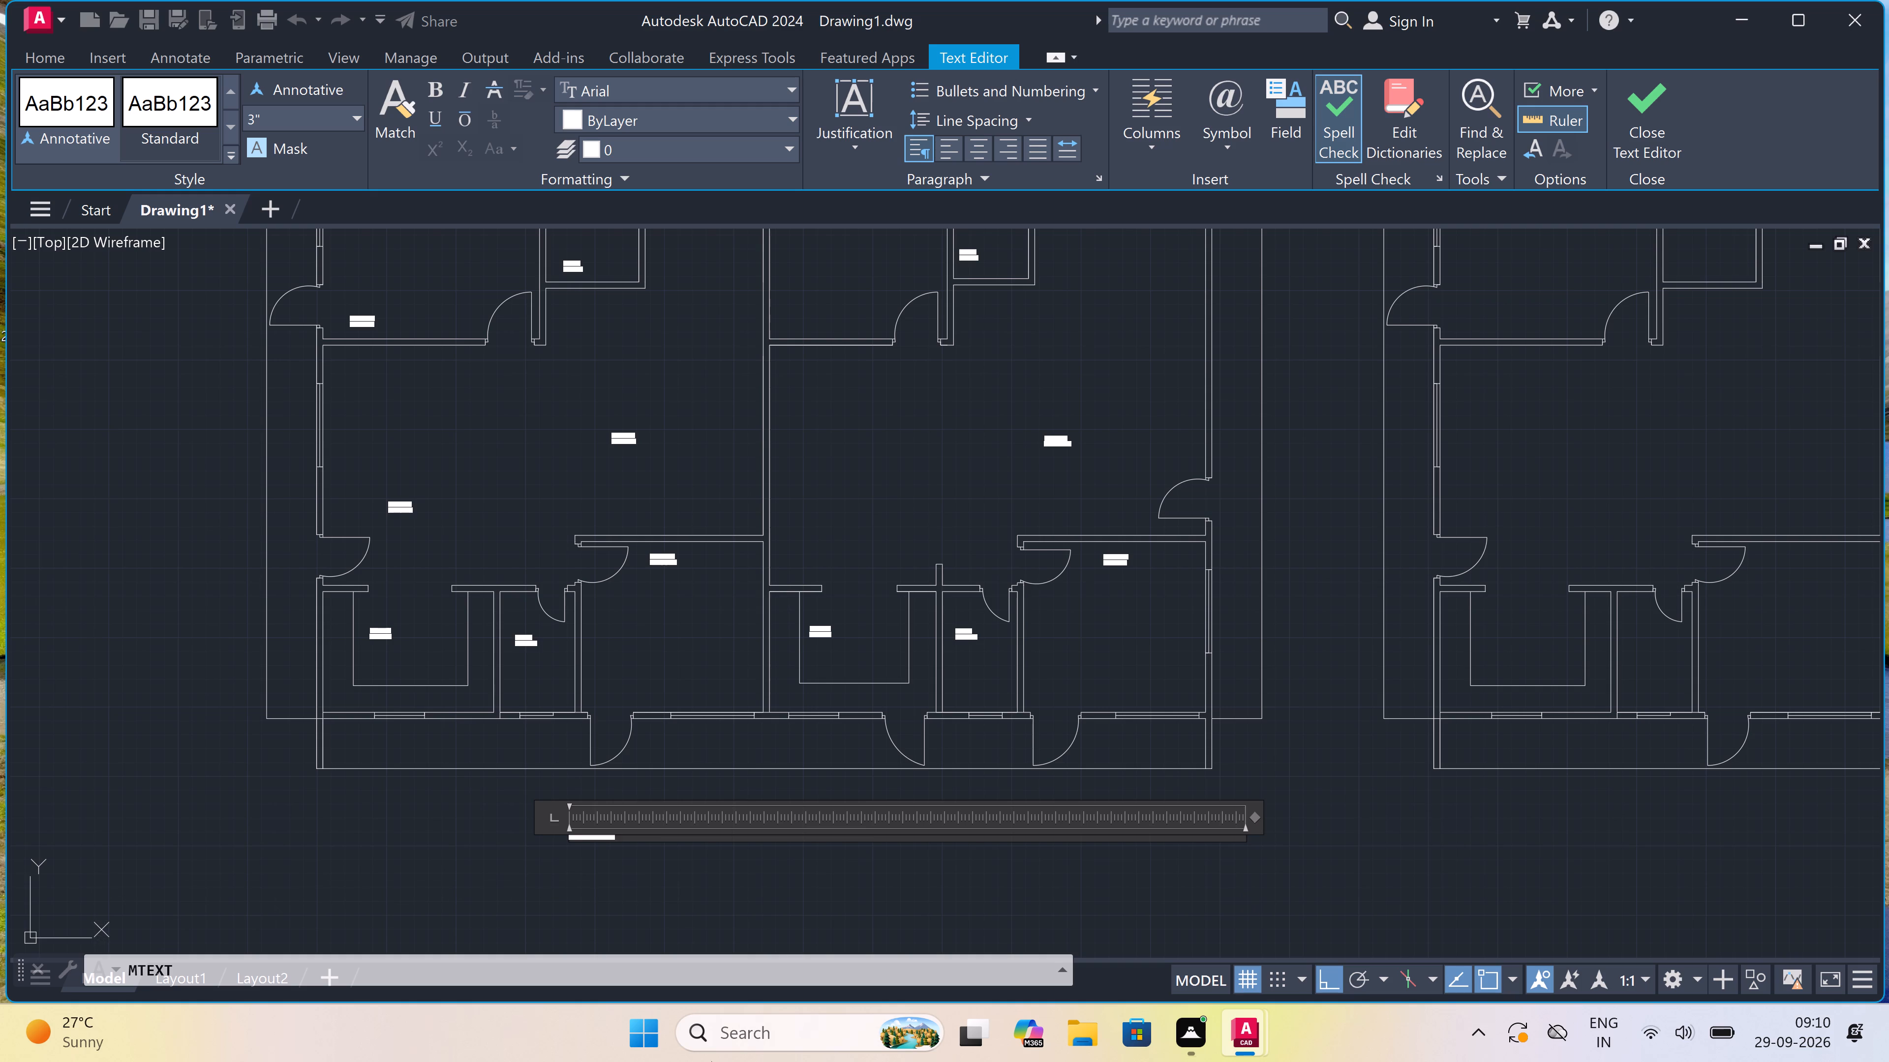
pyautogui.scroll(4, 578, 857)
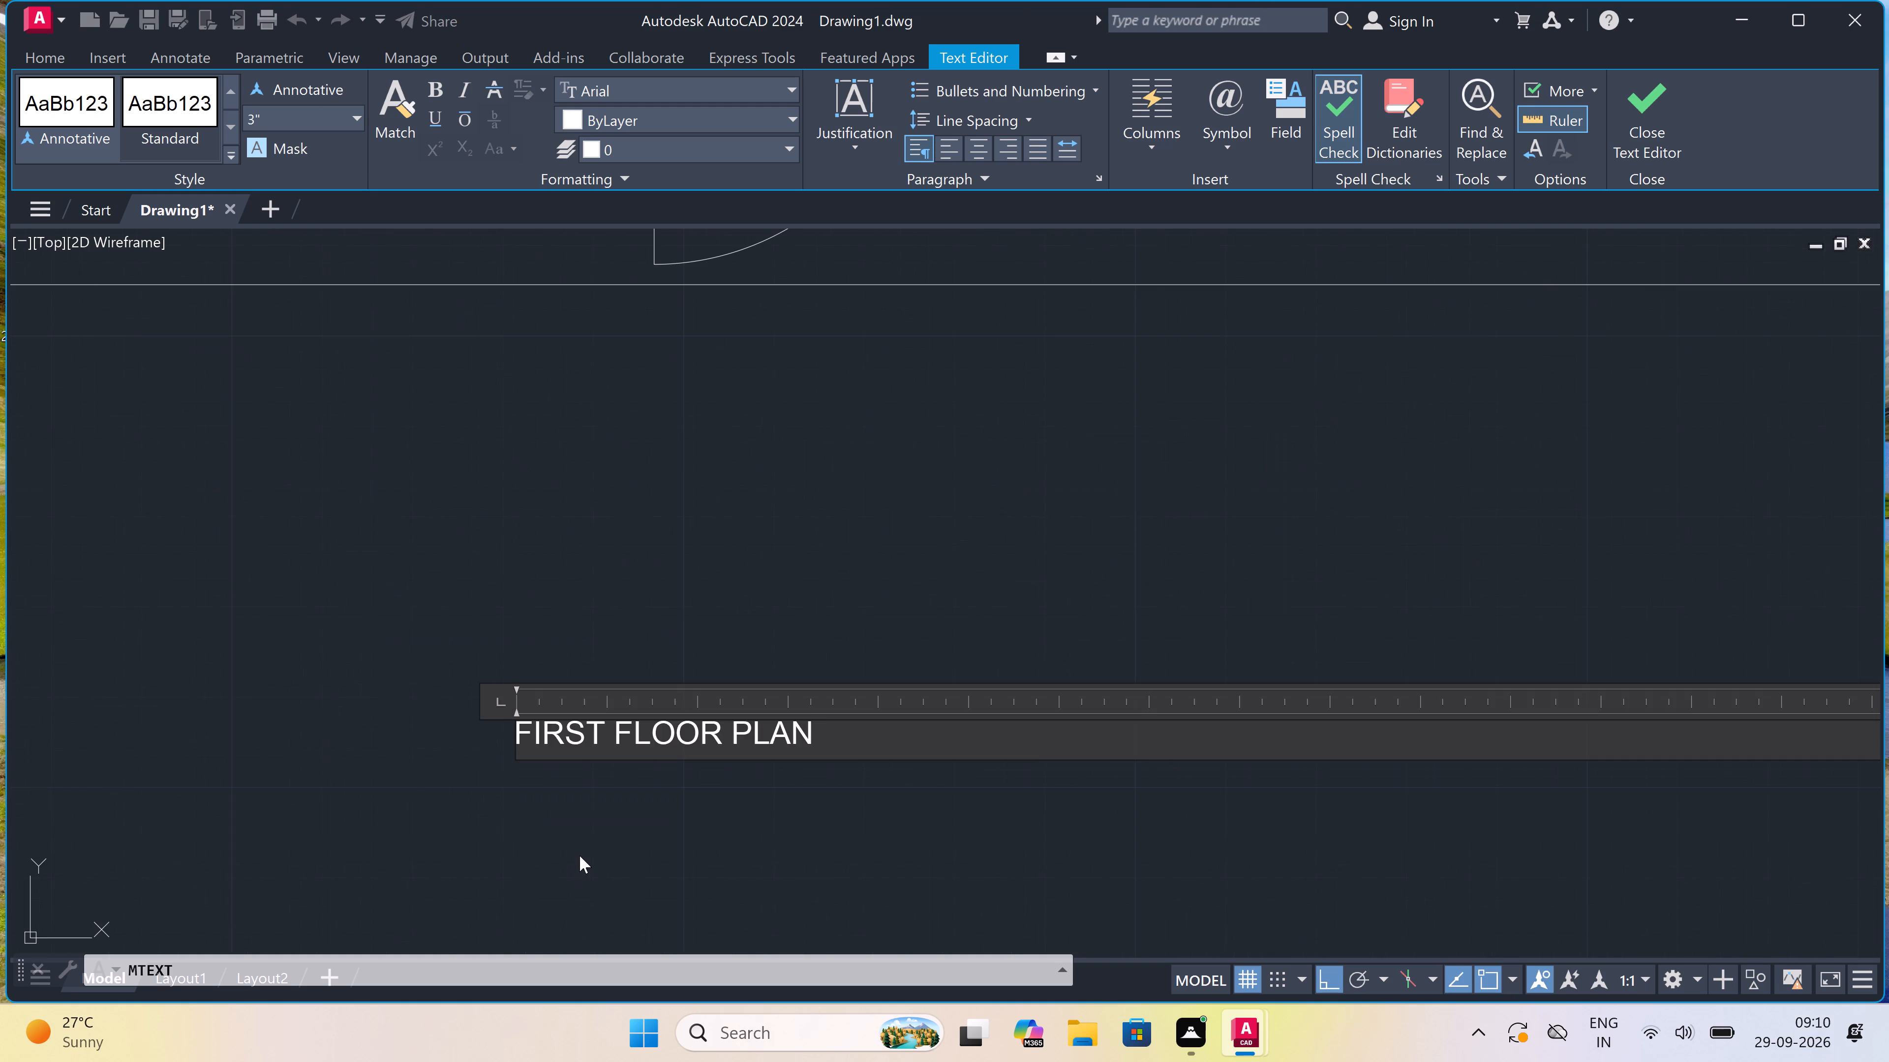
pyautogui.click(599, 824)
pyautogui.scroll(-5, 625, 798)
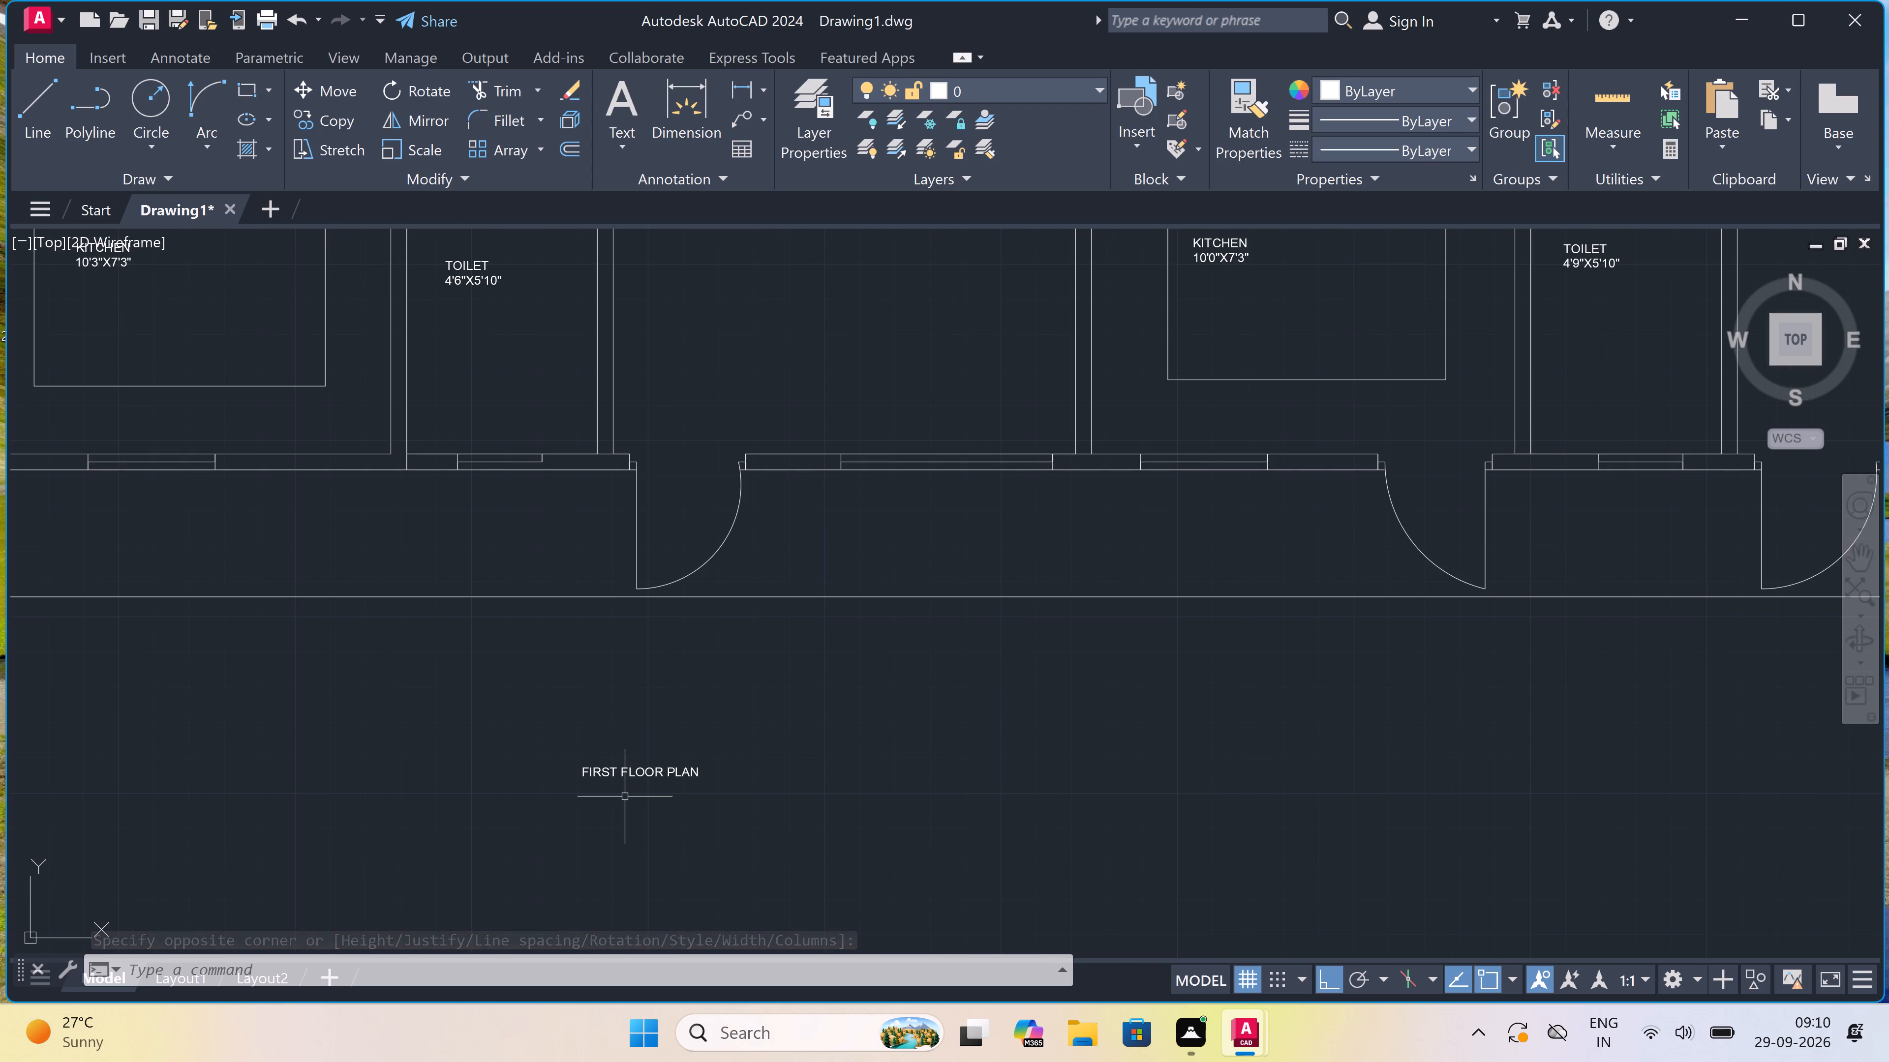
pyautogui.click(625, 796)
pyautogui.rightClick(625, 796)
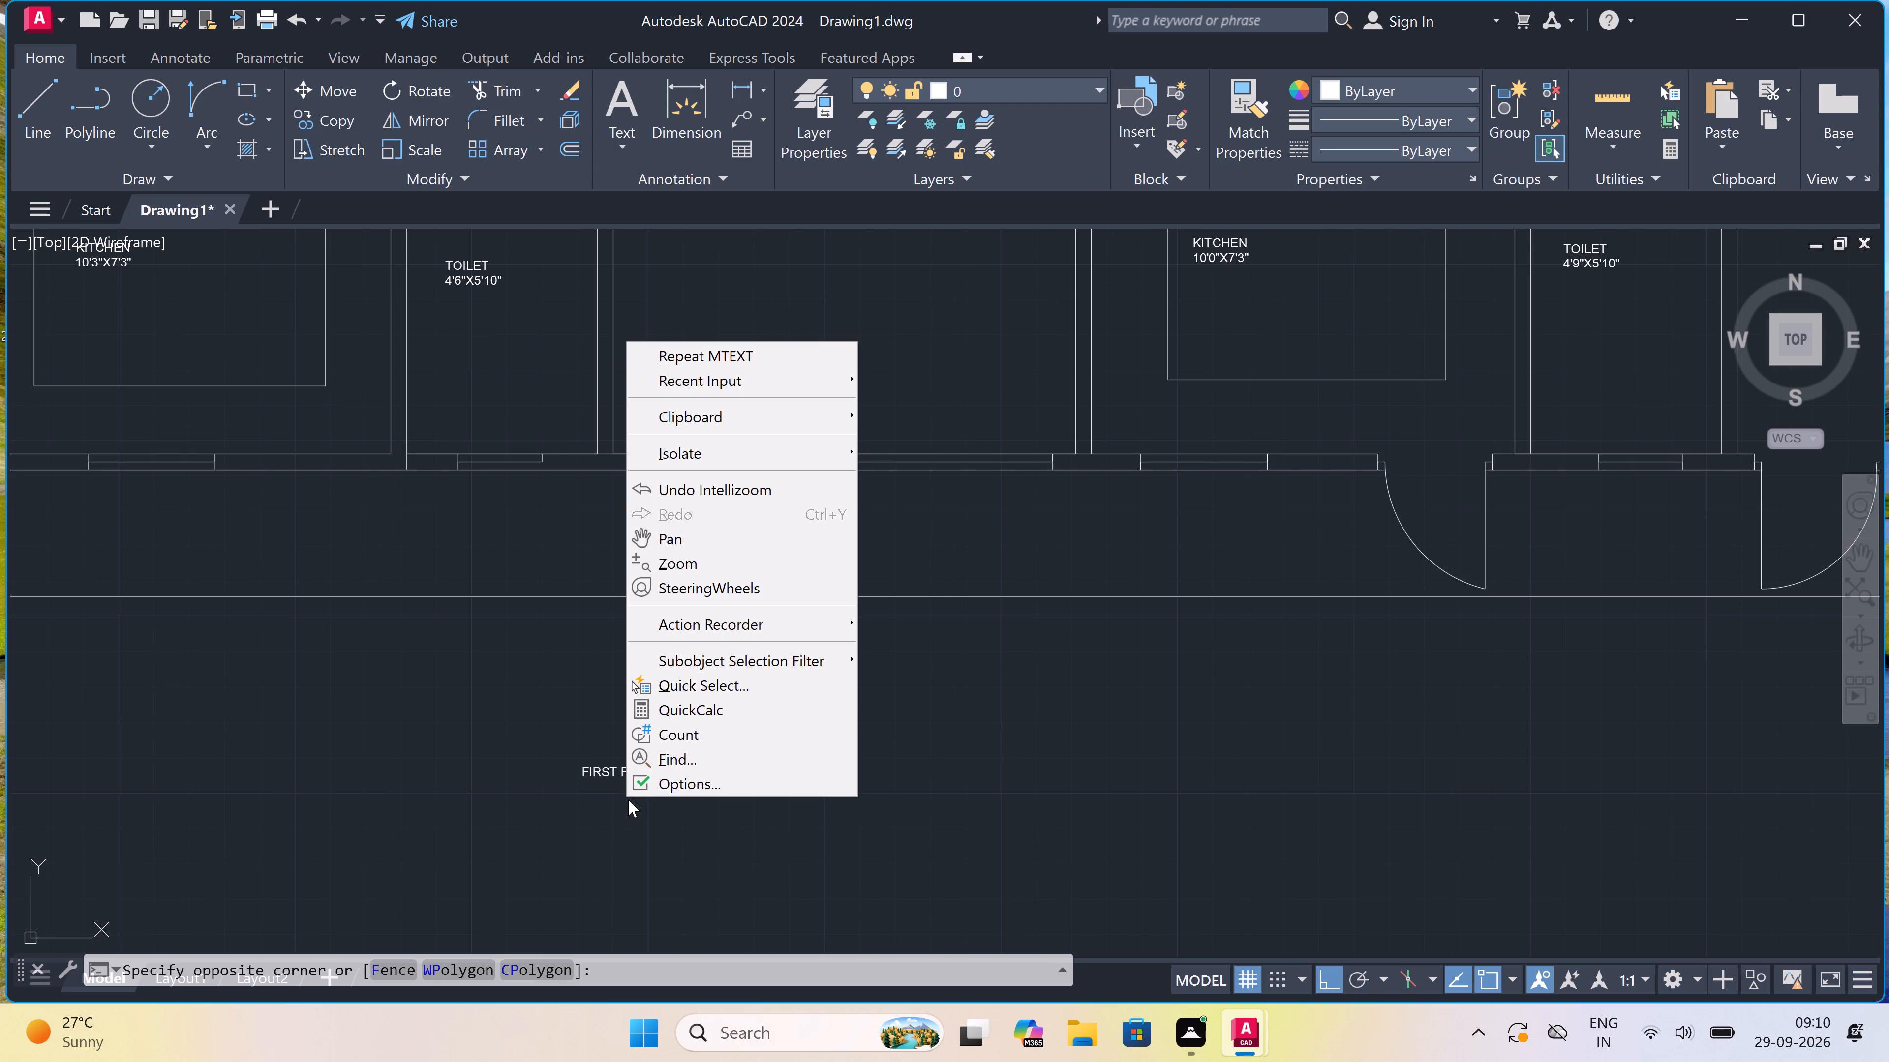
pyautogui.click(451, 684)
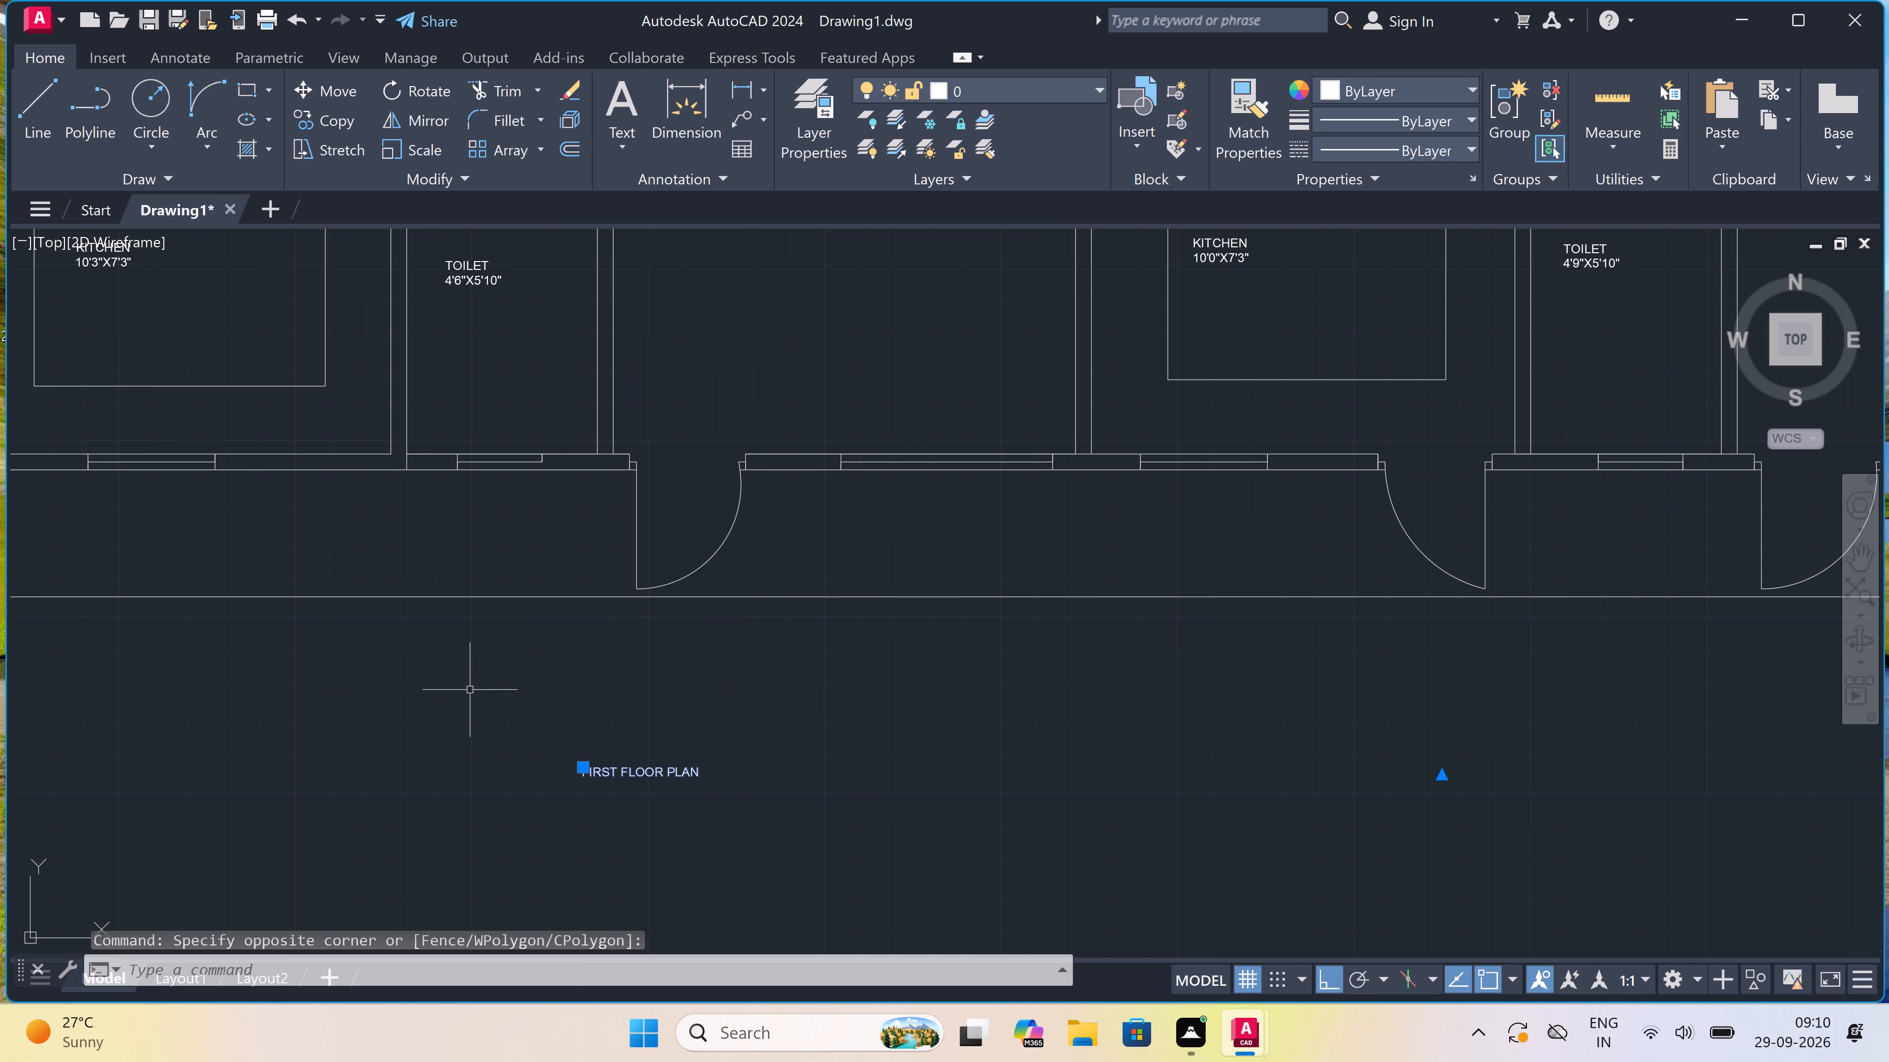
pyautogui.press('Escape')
# Erase the lowest horizontal line at the base of the elevation.
pyautogui.scroll(-4, 585, 682)
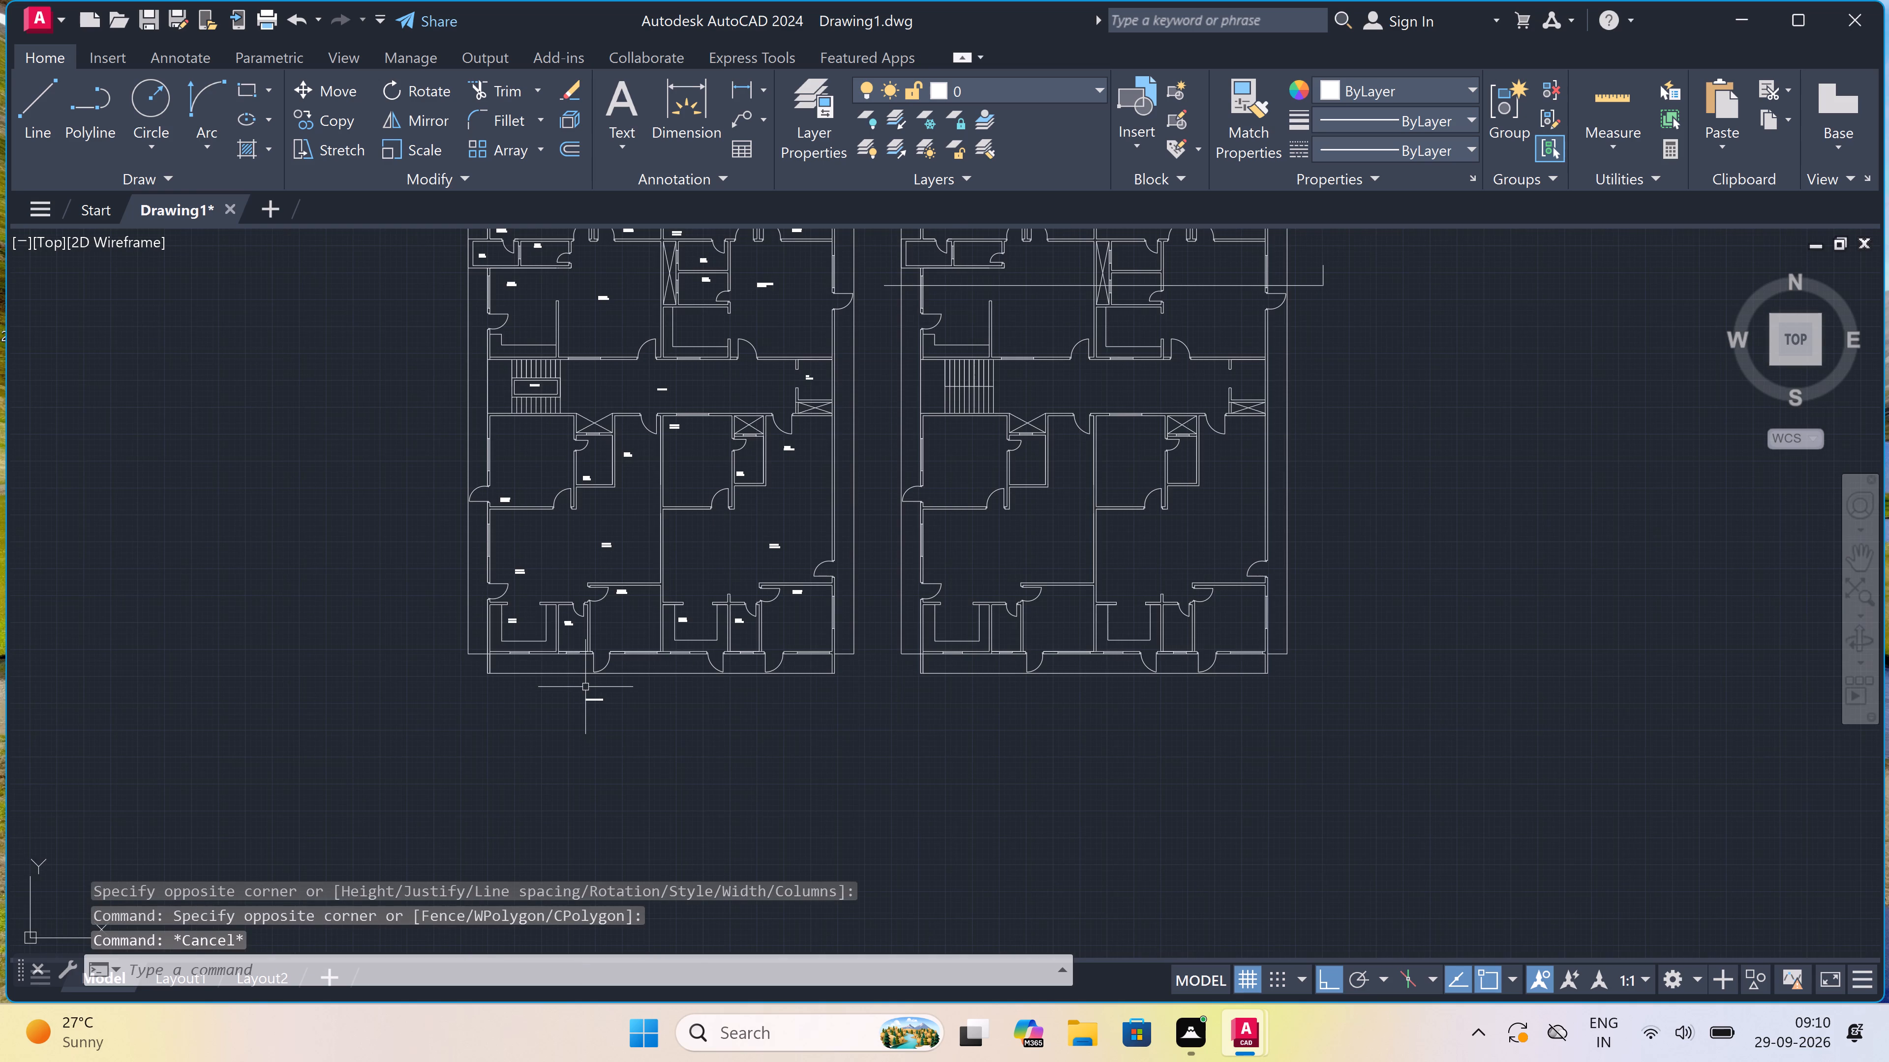
pyautogui.scroll(-1, 634, 673)
pyautogui.scroll(-2, 628, 247)
pyautogui.scroll(6, 634, 262)
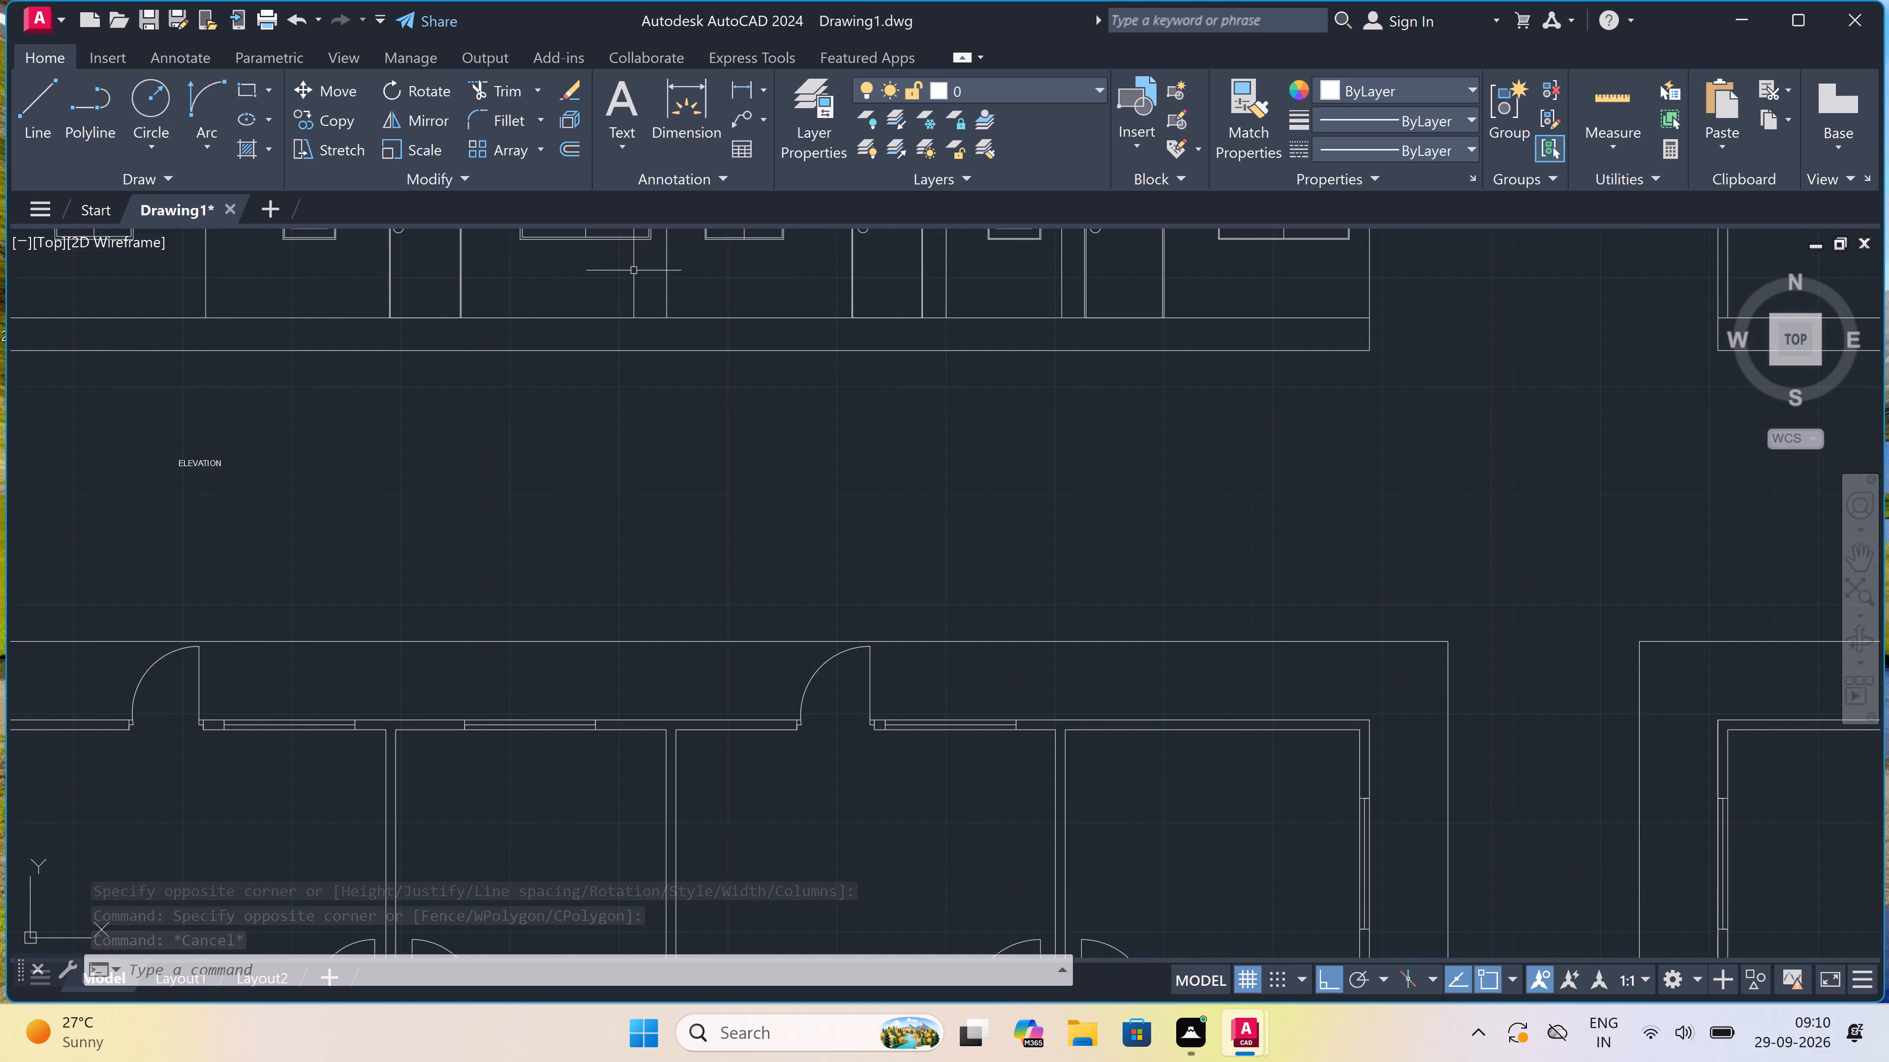
pyautogui.scroll(-3, 624, 369)
pyautogui.scroll(-1, 652, 454)
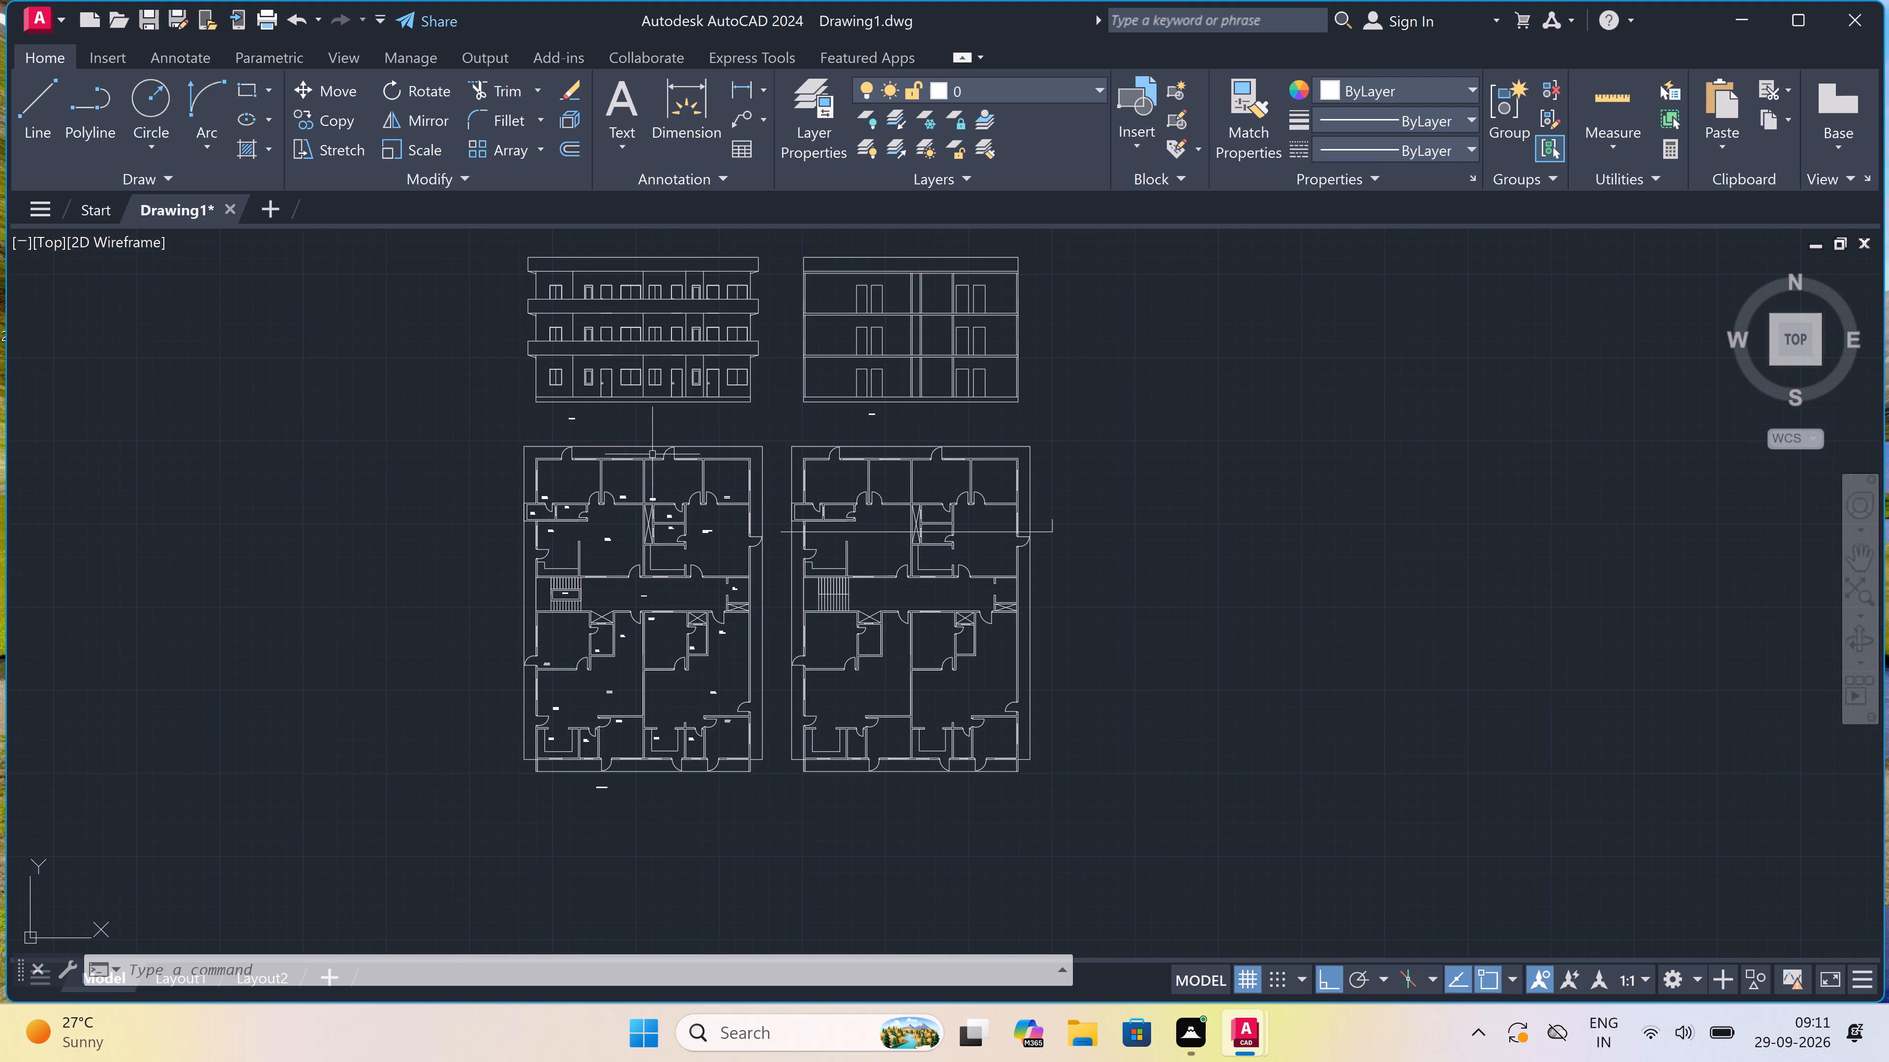
pyautogui.scroll(4, 637, 412)
pyautogui.scroll(-4, 637, 413)
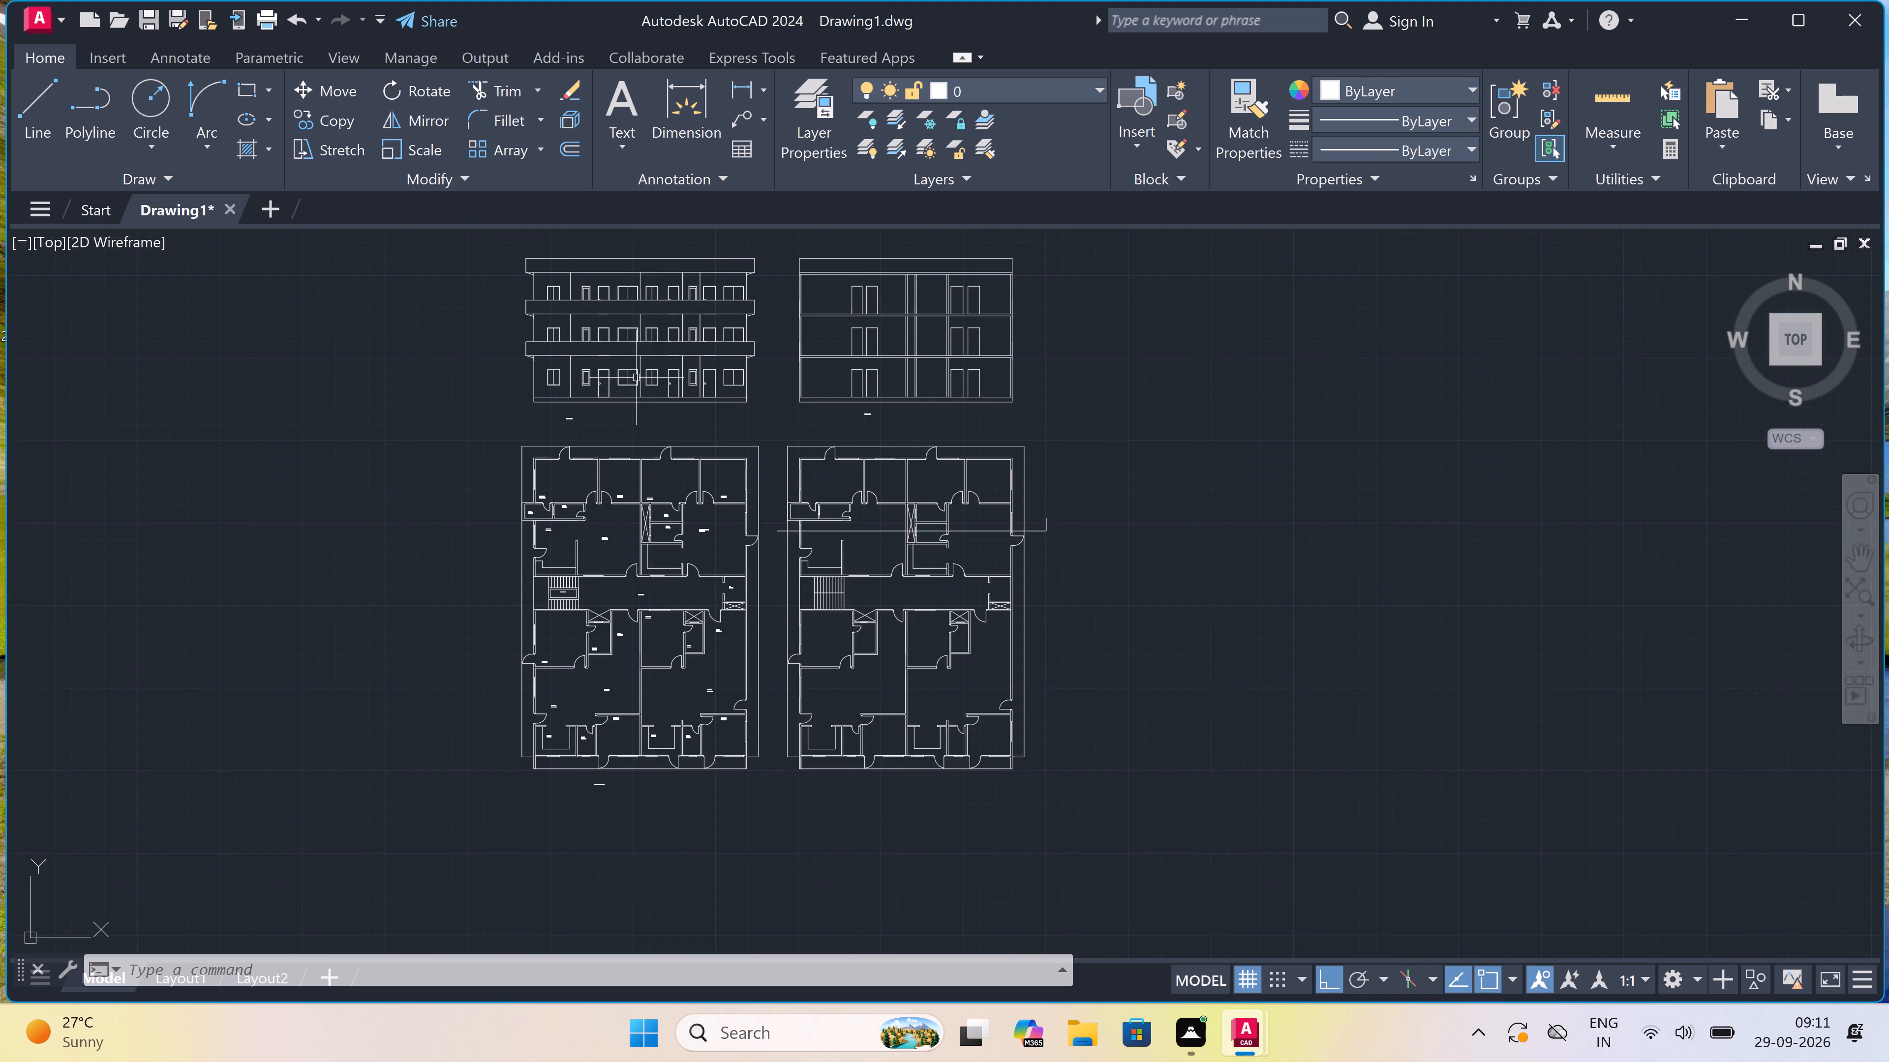
pyautogui.scroll(4, 628, 345)
pyautogui.scroll(-2, 558, 688)
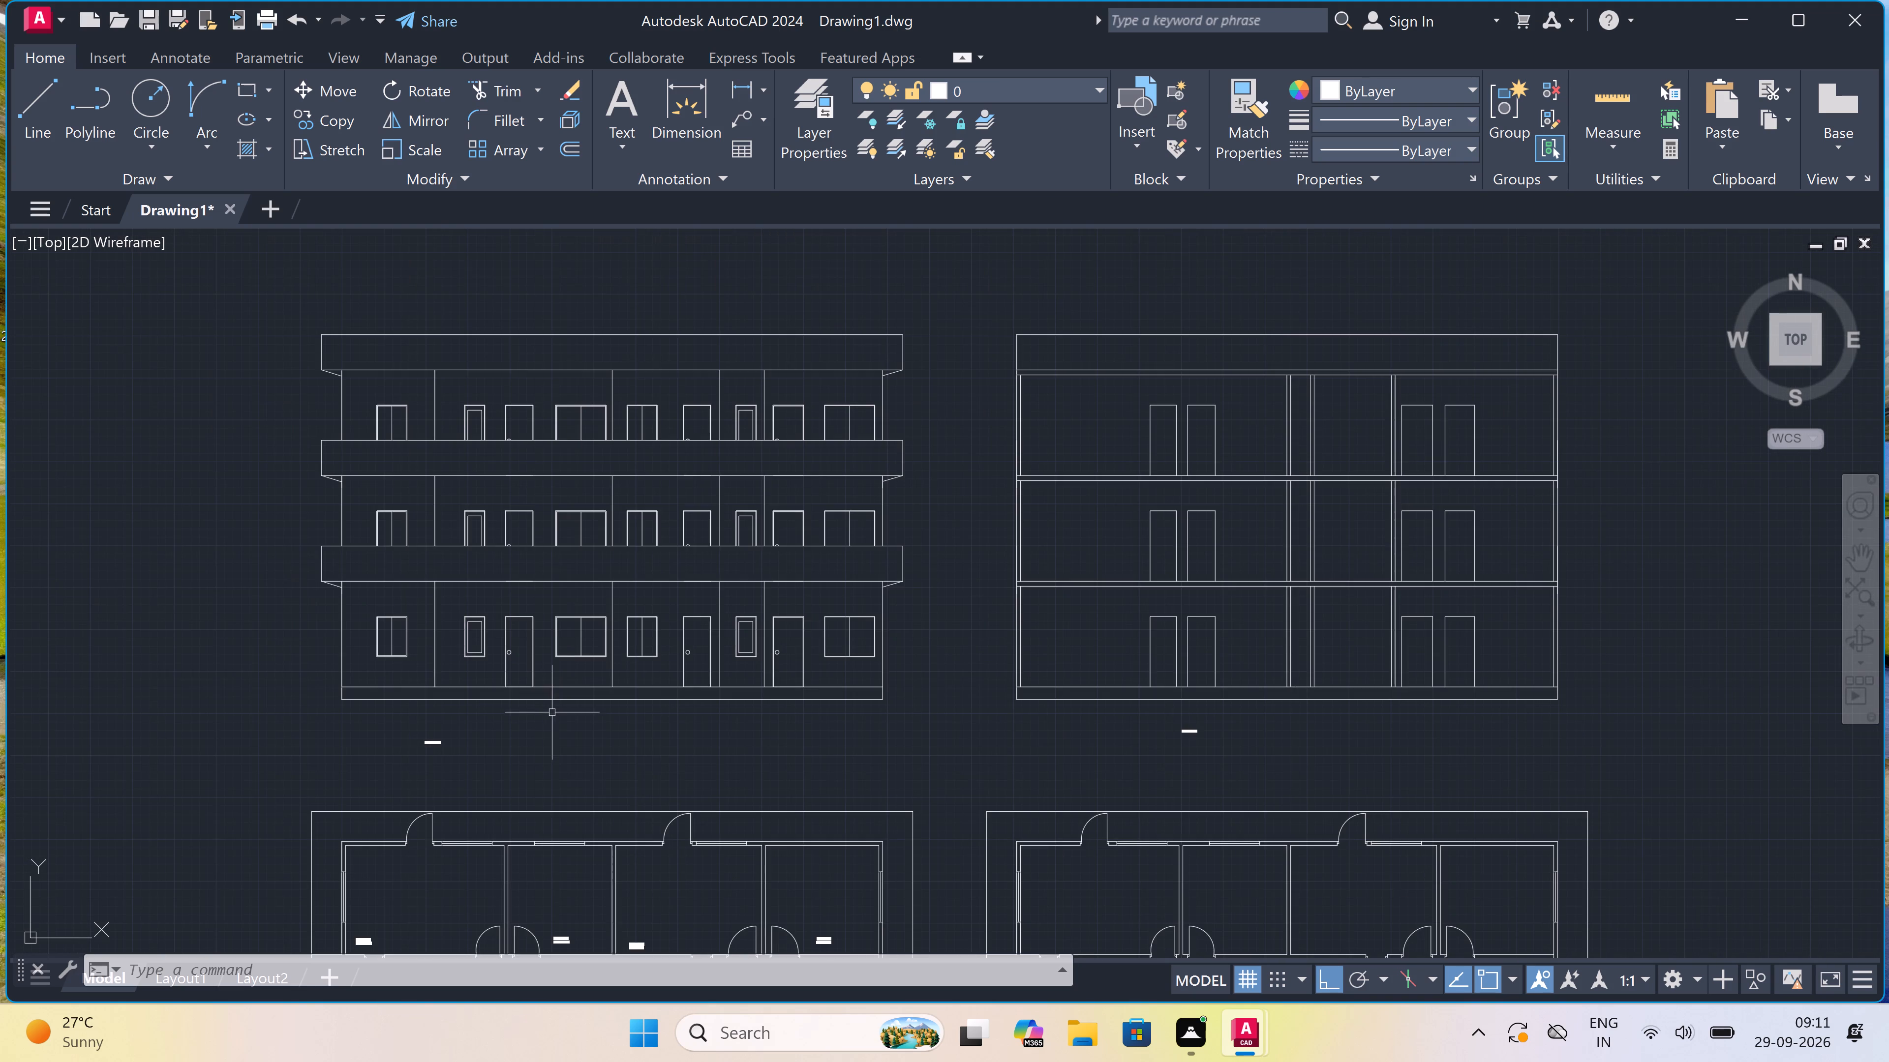
pyautogui.scroll(2, 557, 703)
pyautogui.doubleClick(557, 698)
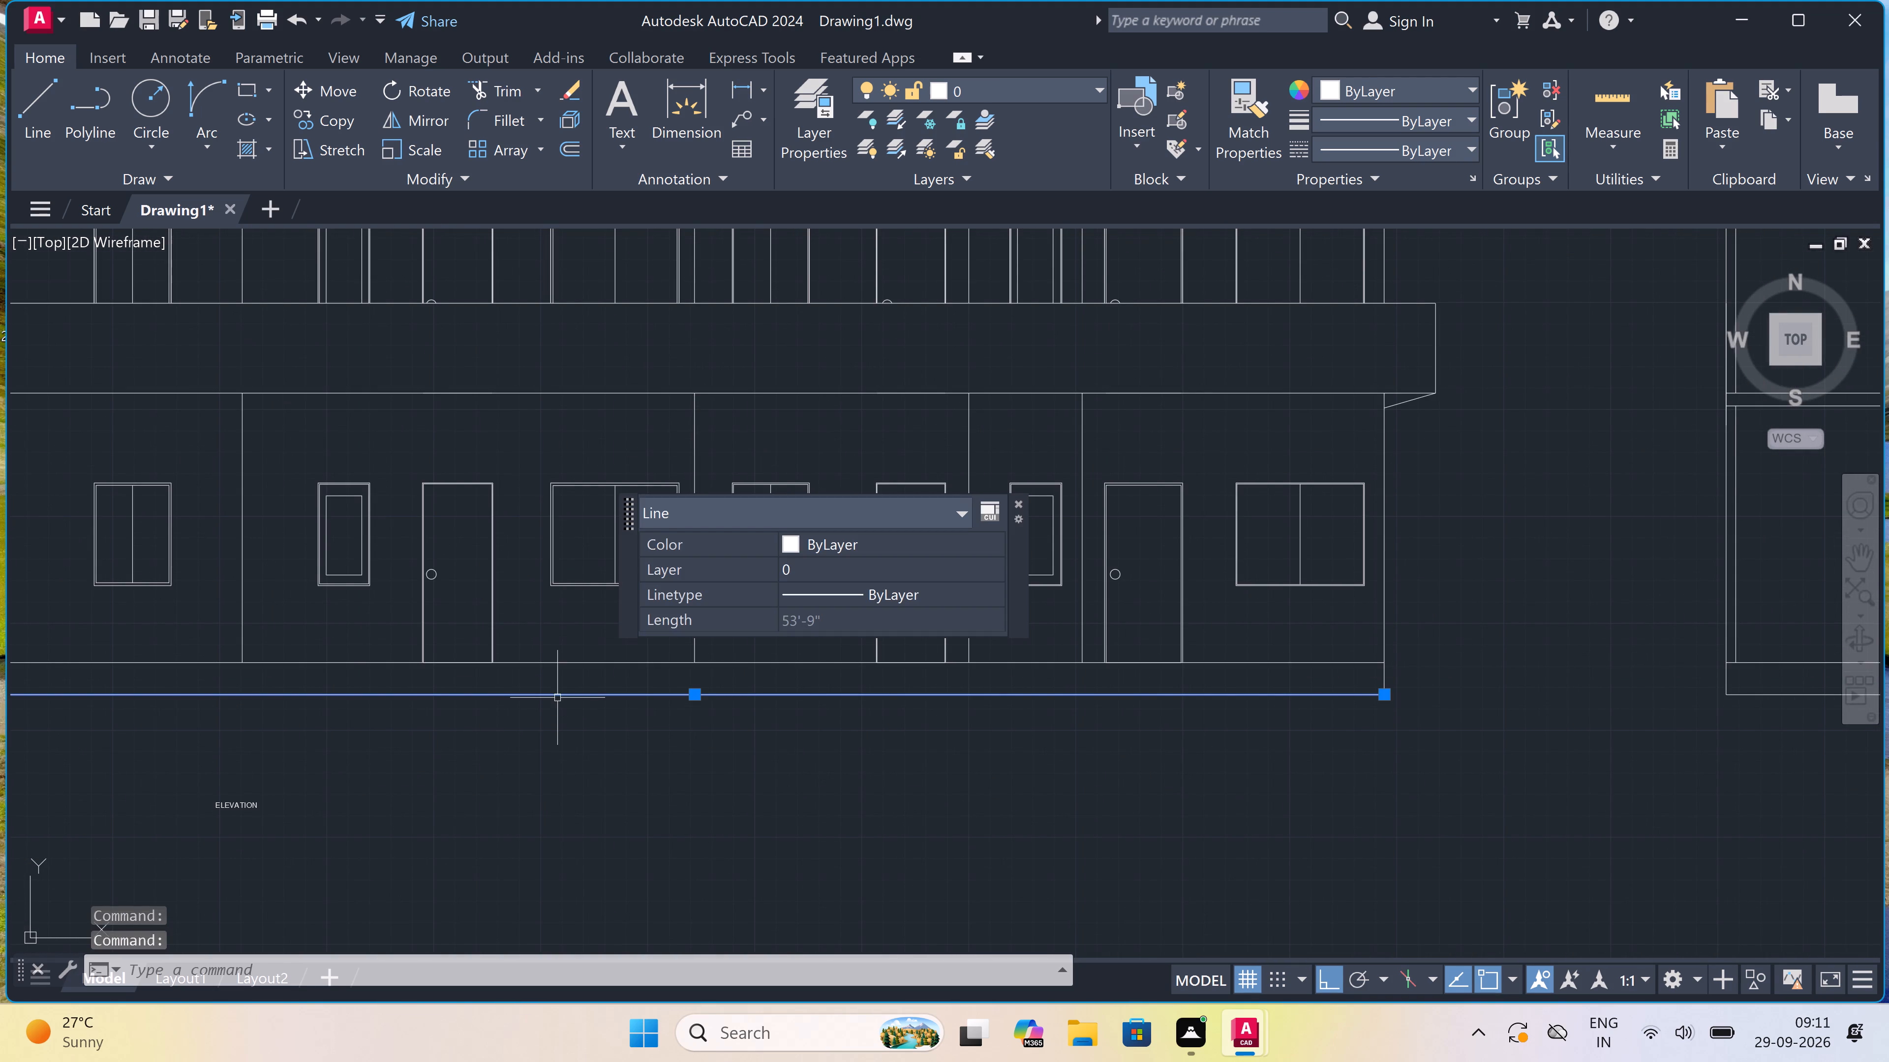
pyautogui.press('Delete')
# Erase the lowest horizontal line at the base of Section-A.
pyautogui.scroll(-3, 557, 693)
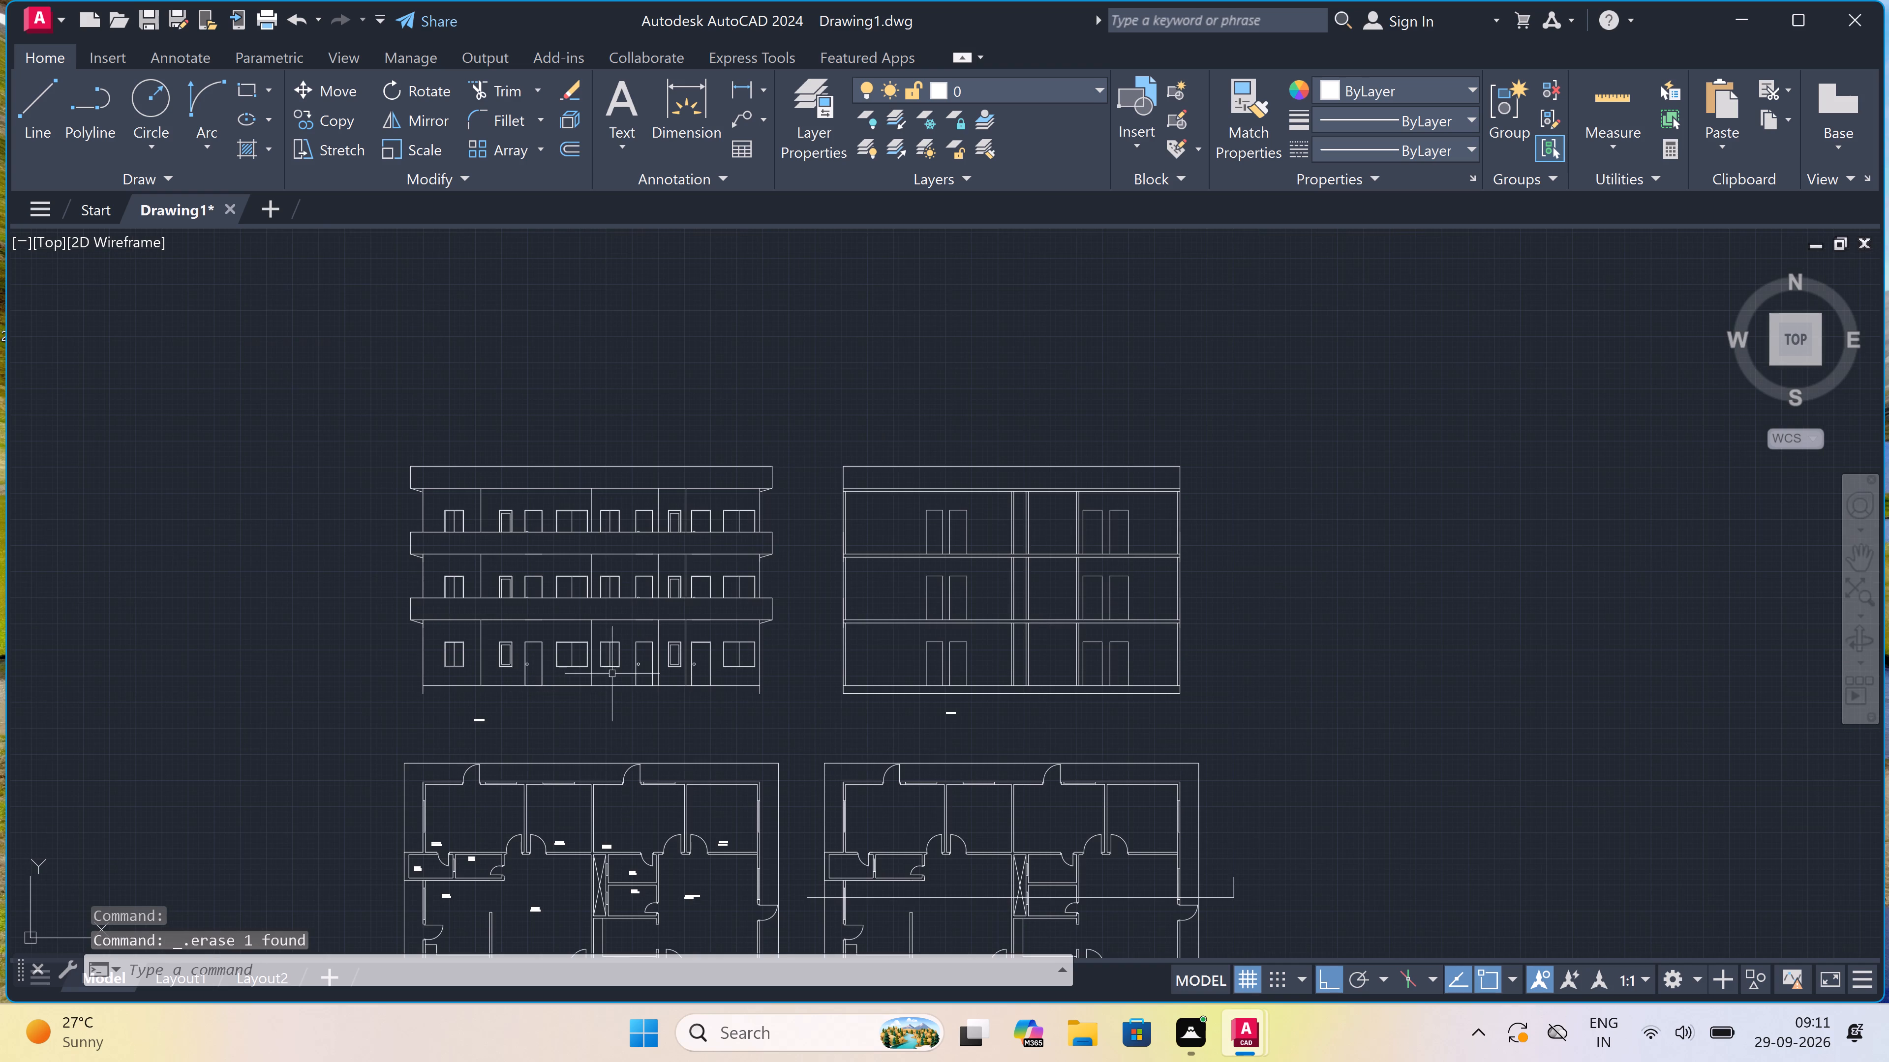
pyautogui.scroll(3, 1031, 687)
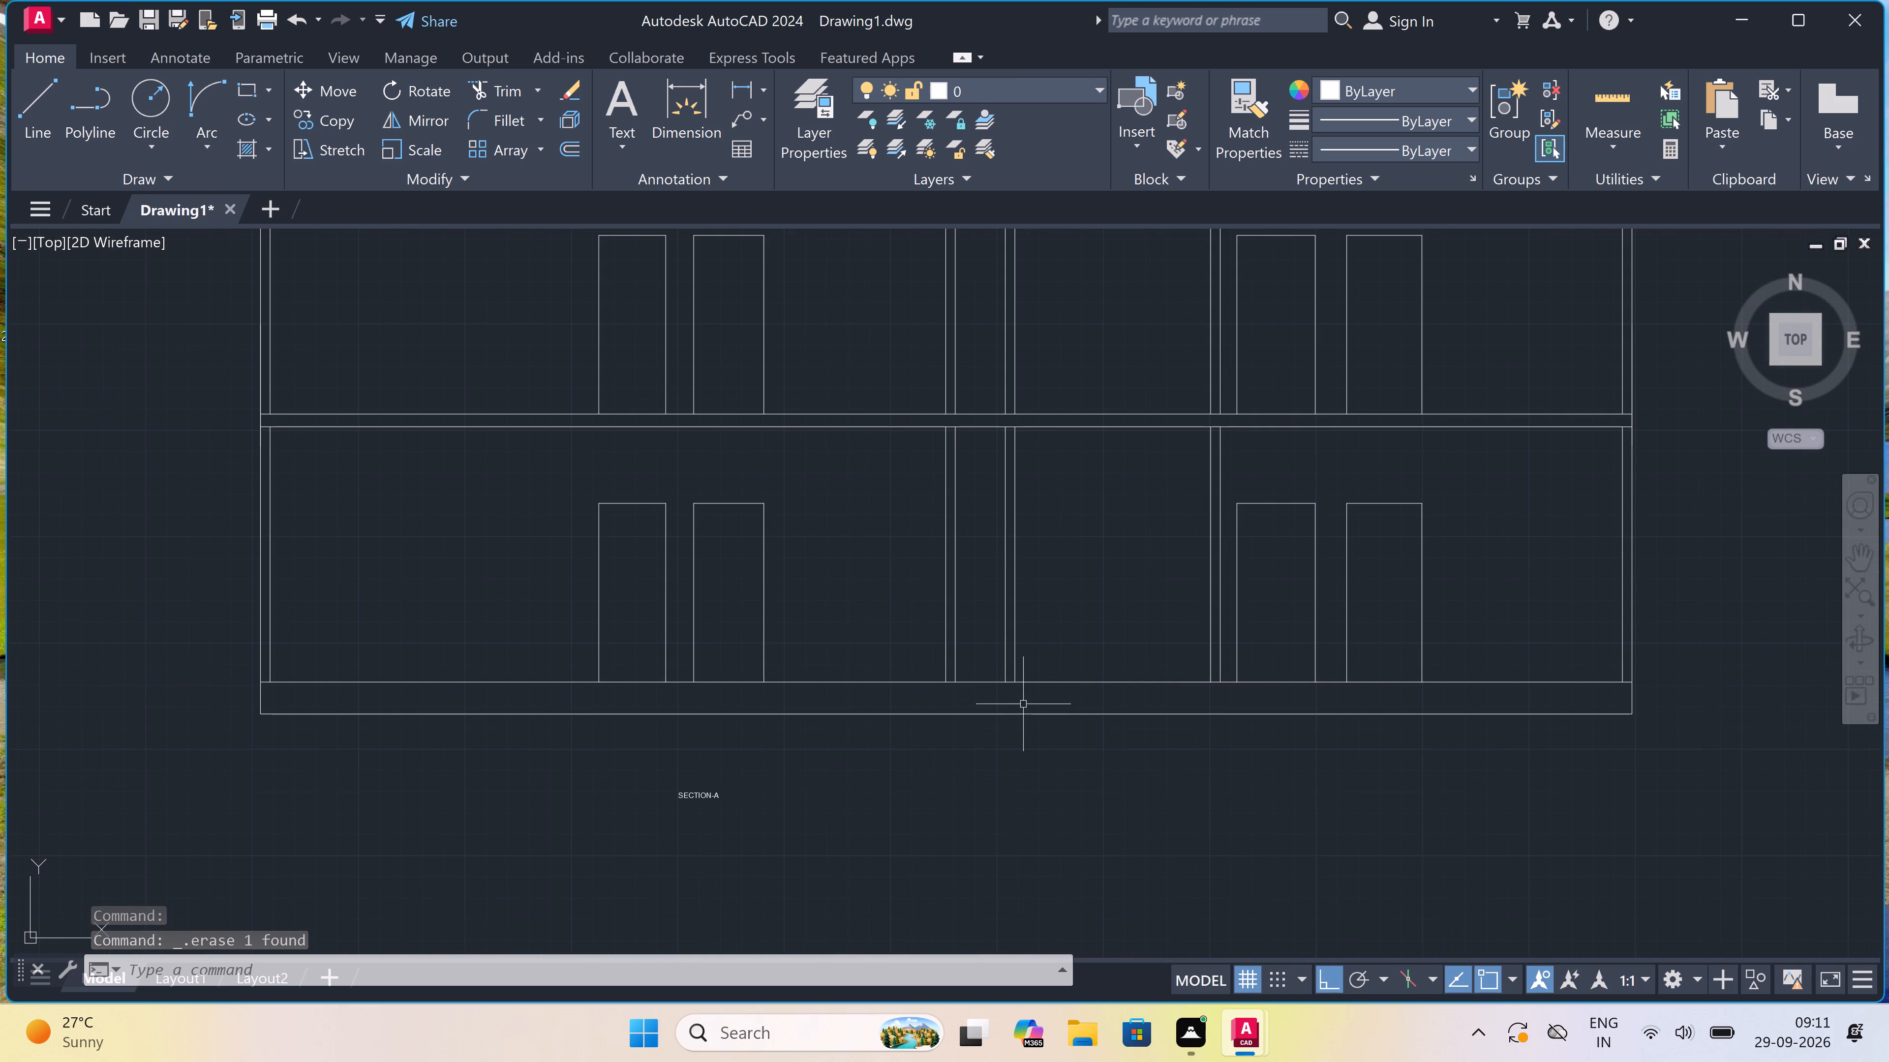
pyautogui.doubleClick(1023, 703)
pyautogui.click(960, 750)
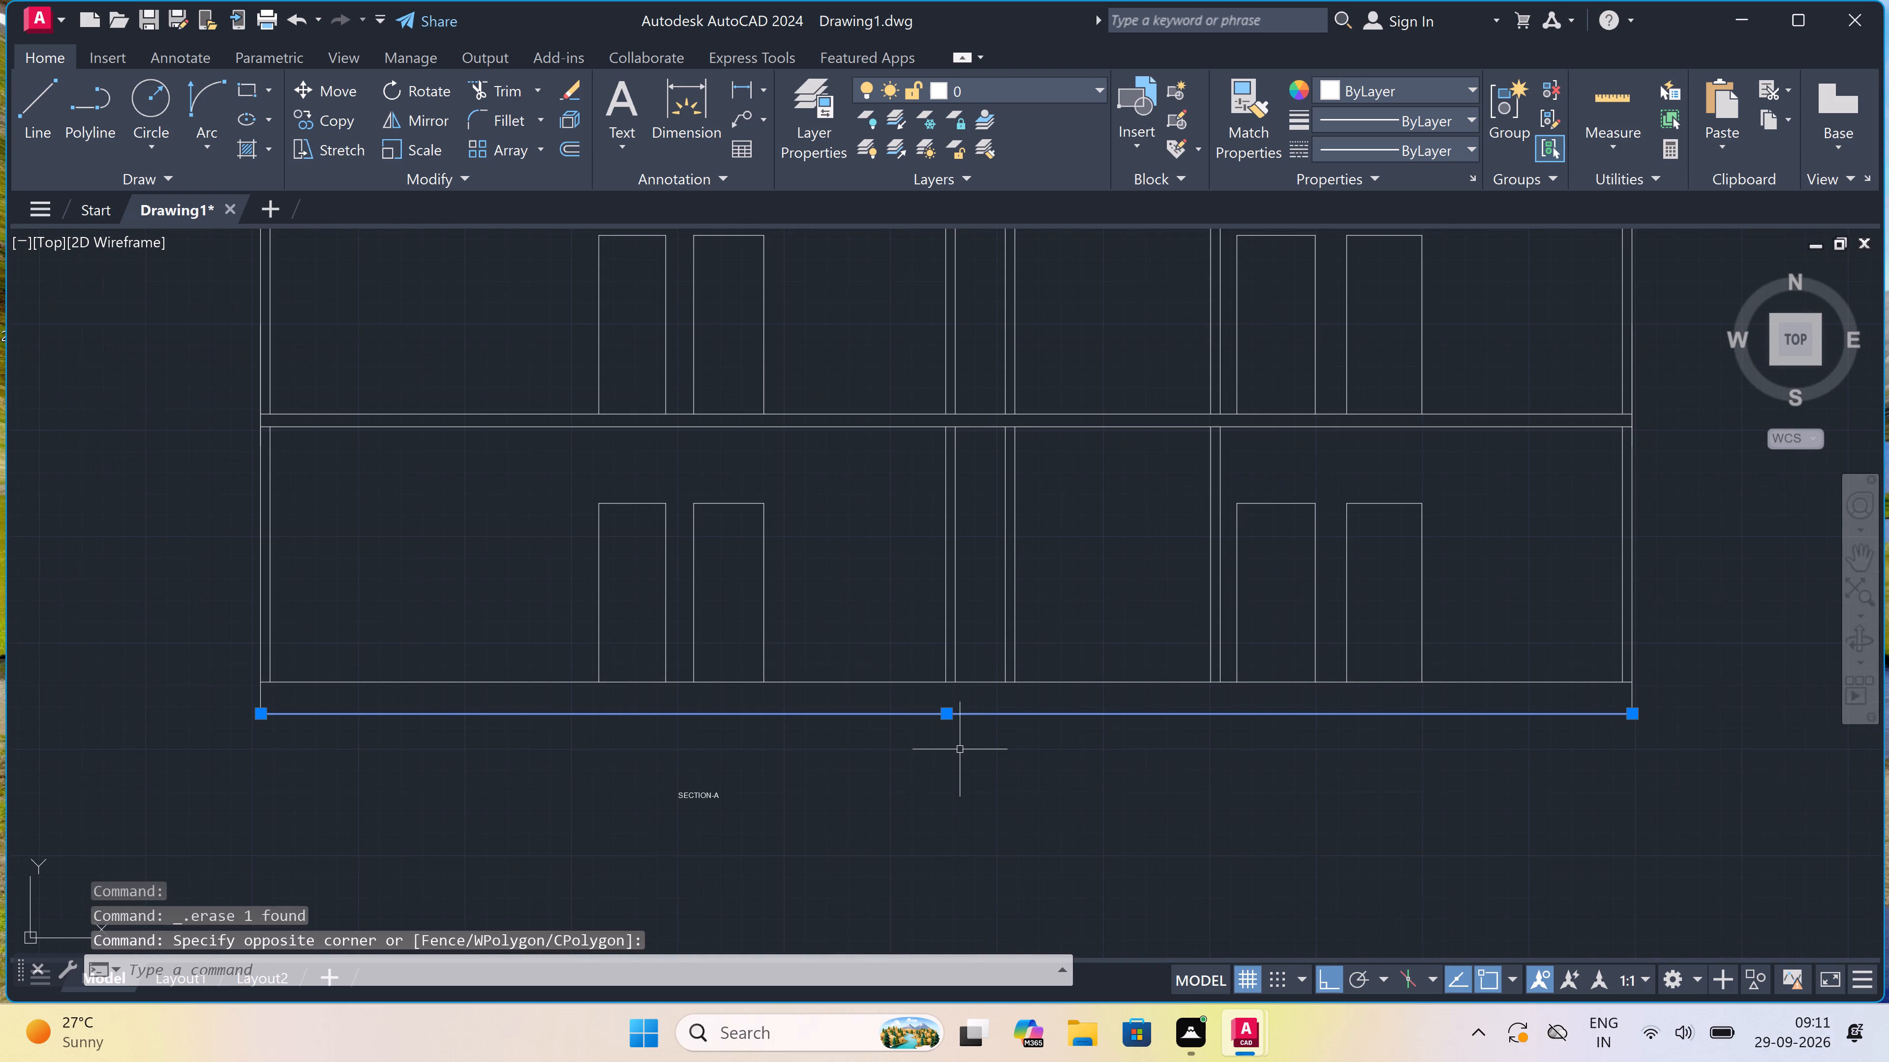
pyautogui.press('Delete')
# Draw a line 6" down from the west end of Section-A's ground floor line, continuing horizontally to the east outer wall line.
pyautogui.write('L')
pyautogui.press('space')
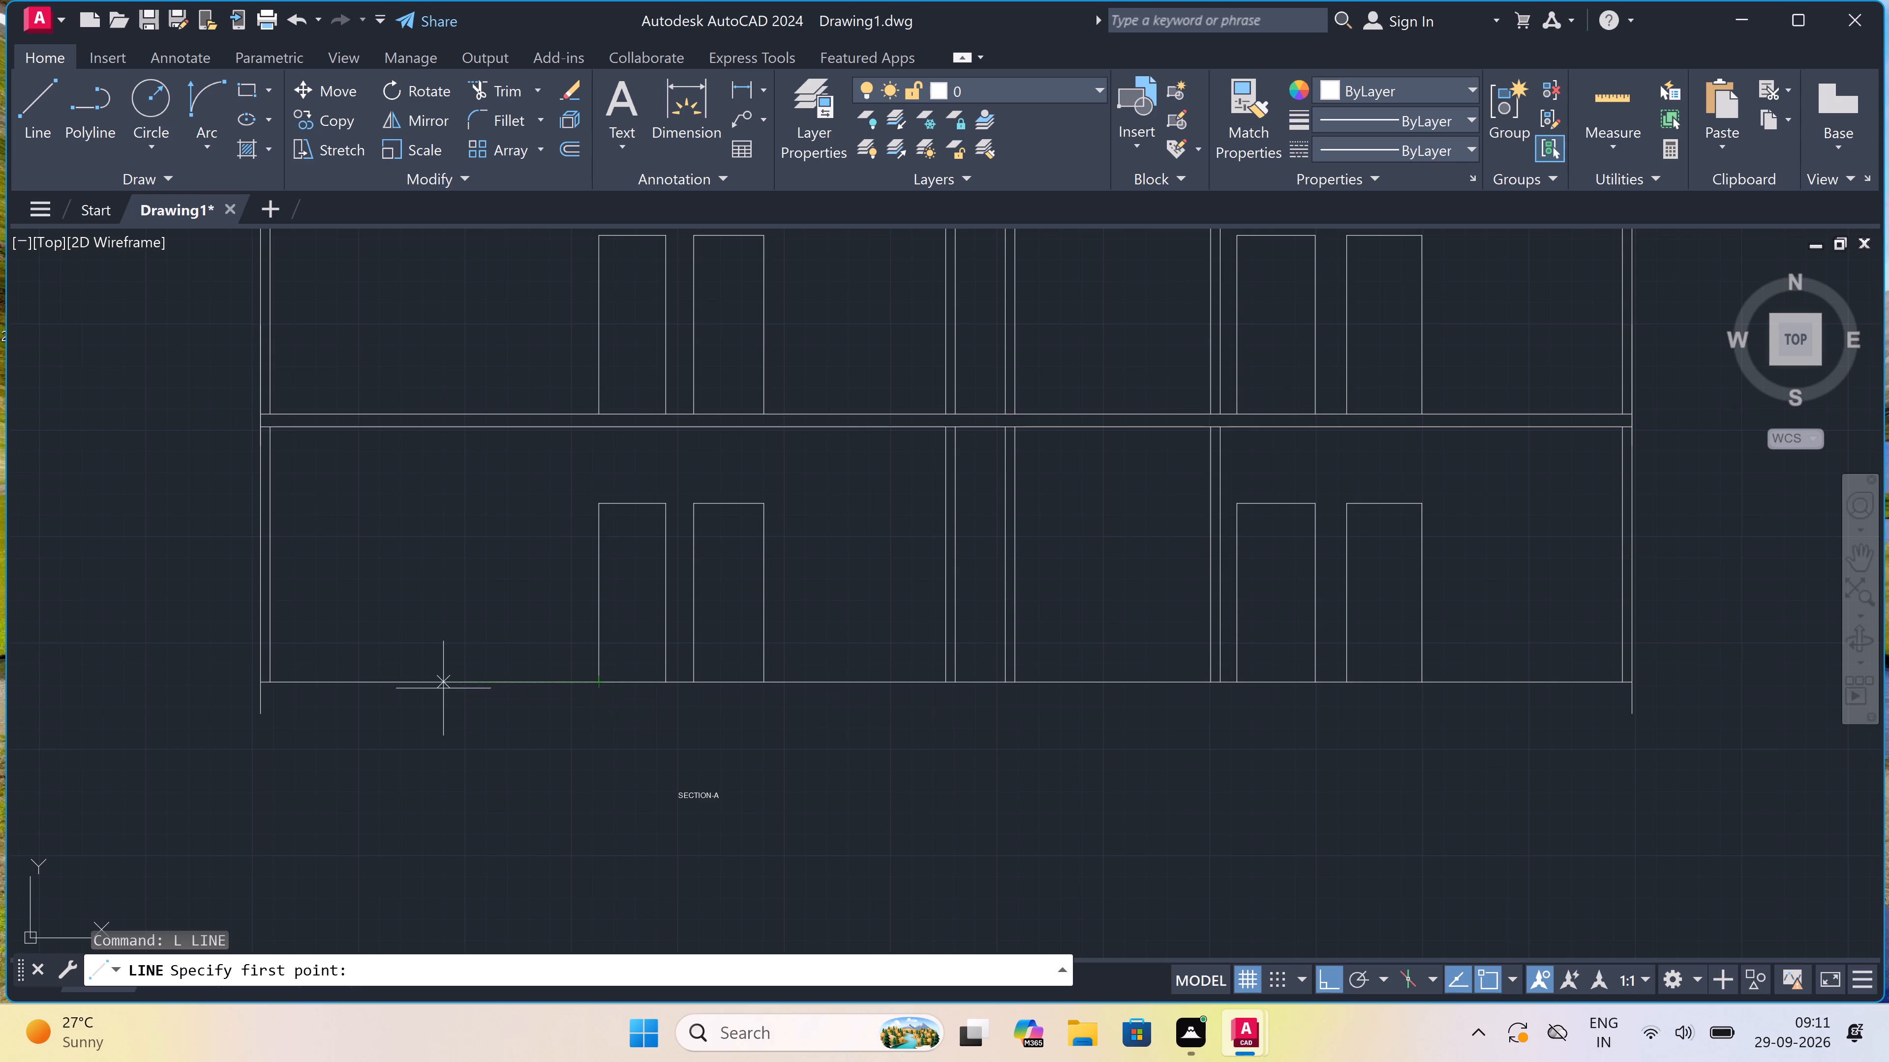
pyautogui.scroll(2, 261, 686)
pyautogui.click(262, 679)
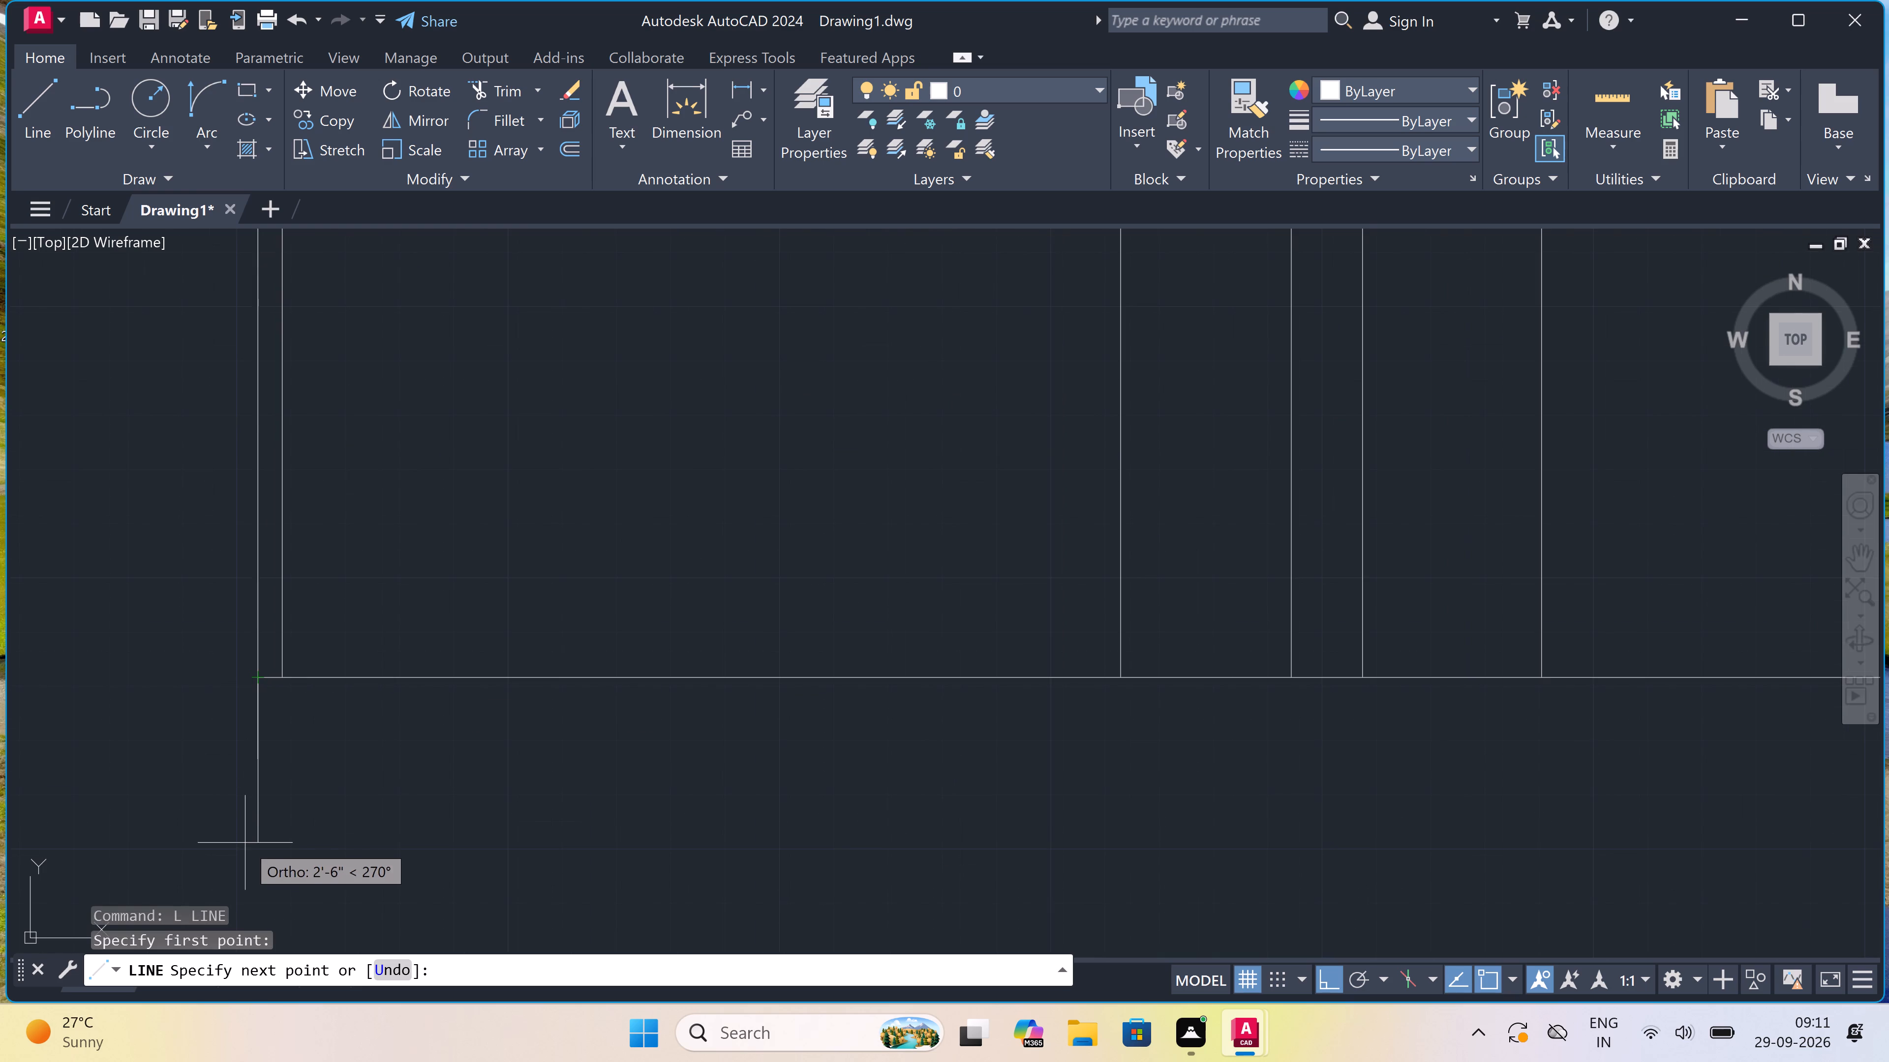
pyautogui.write('6"')
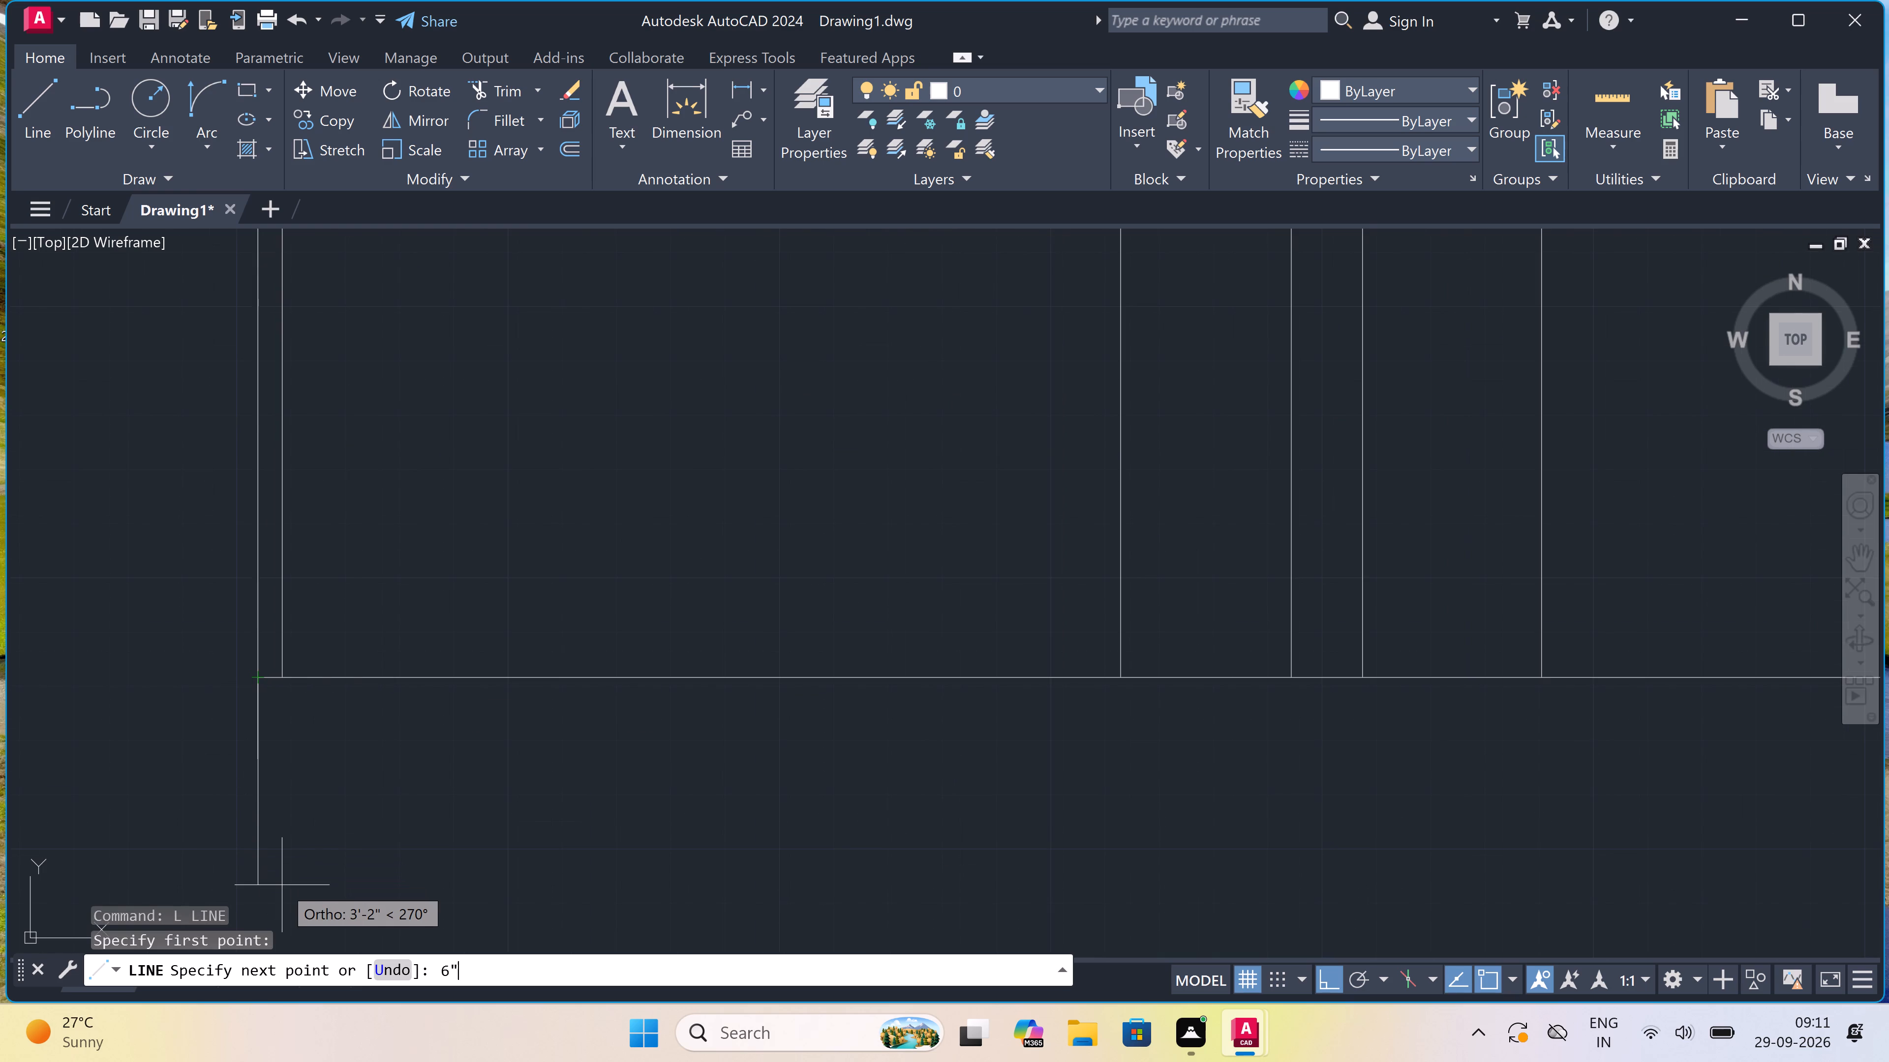
pyautogui.press('space')
pyautogui.scroll(-1, 714, 735)
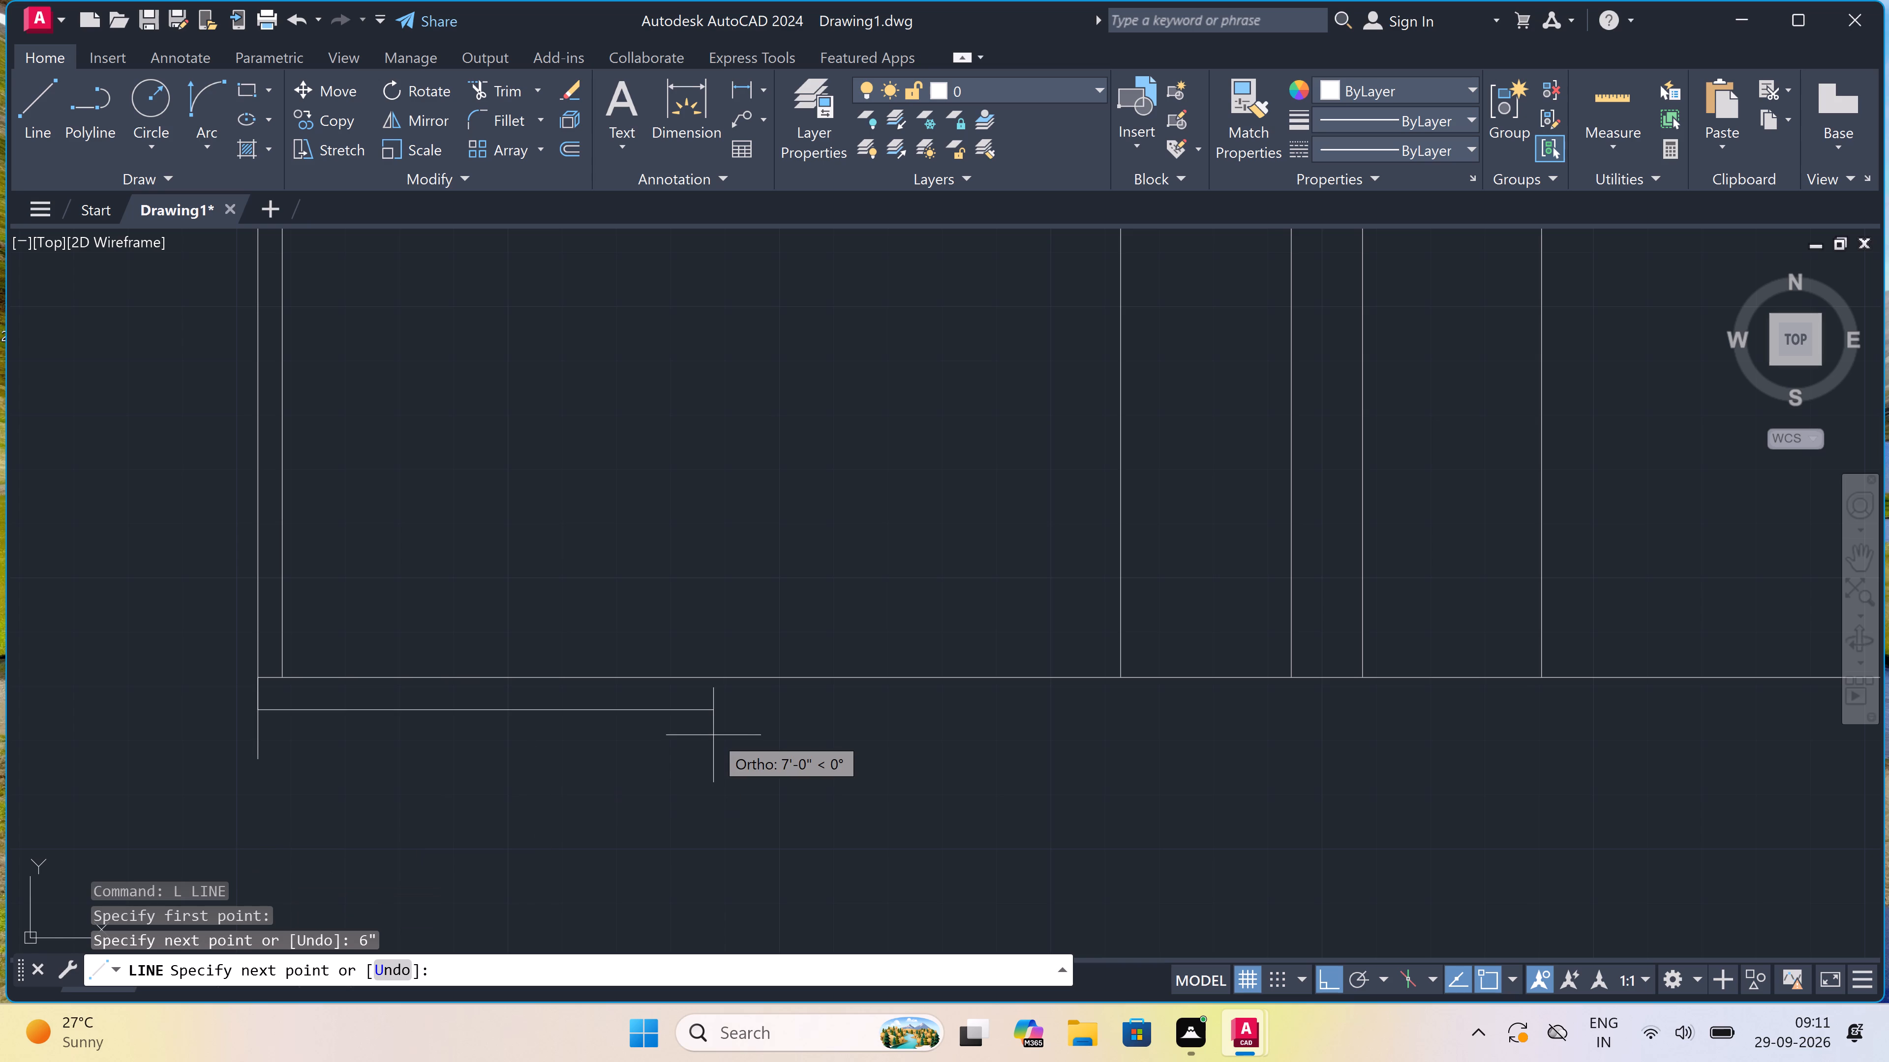
pyautogui.scroll(-2, 714, 735)
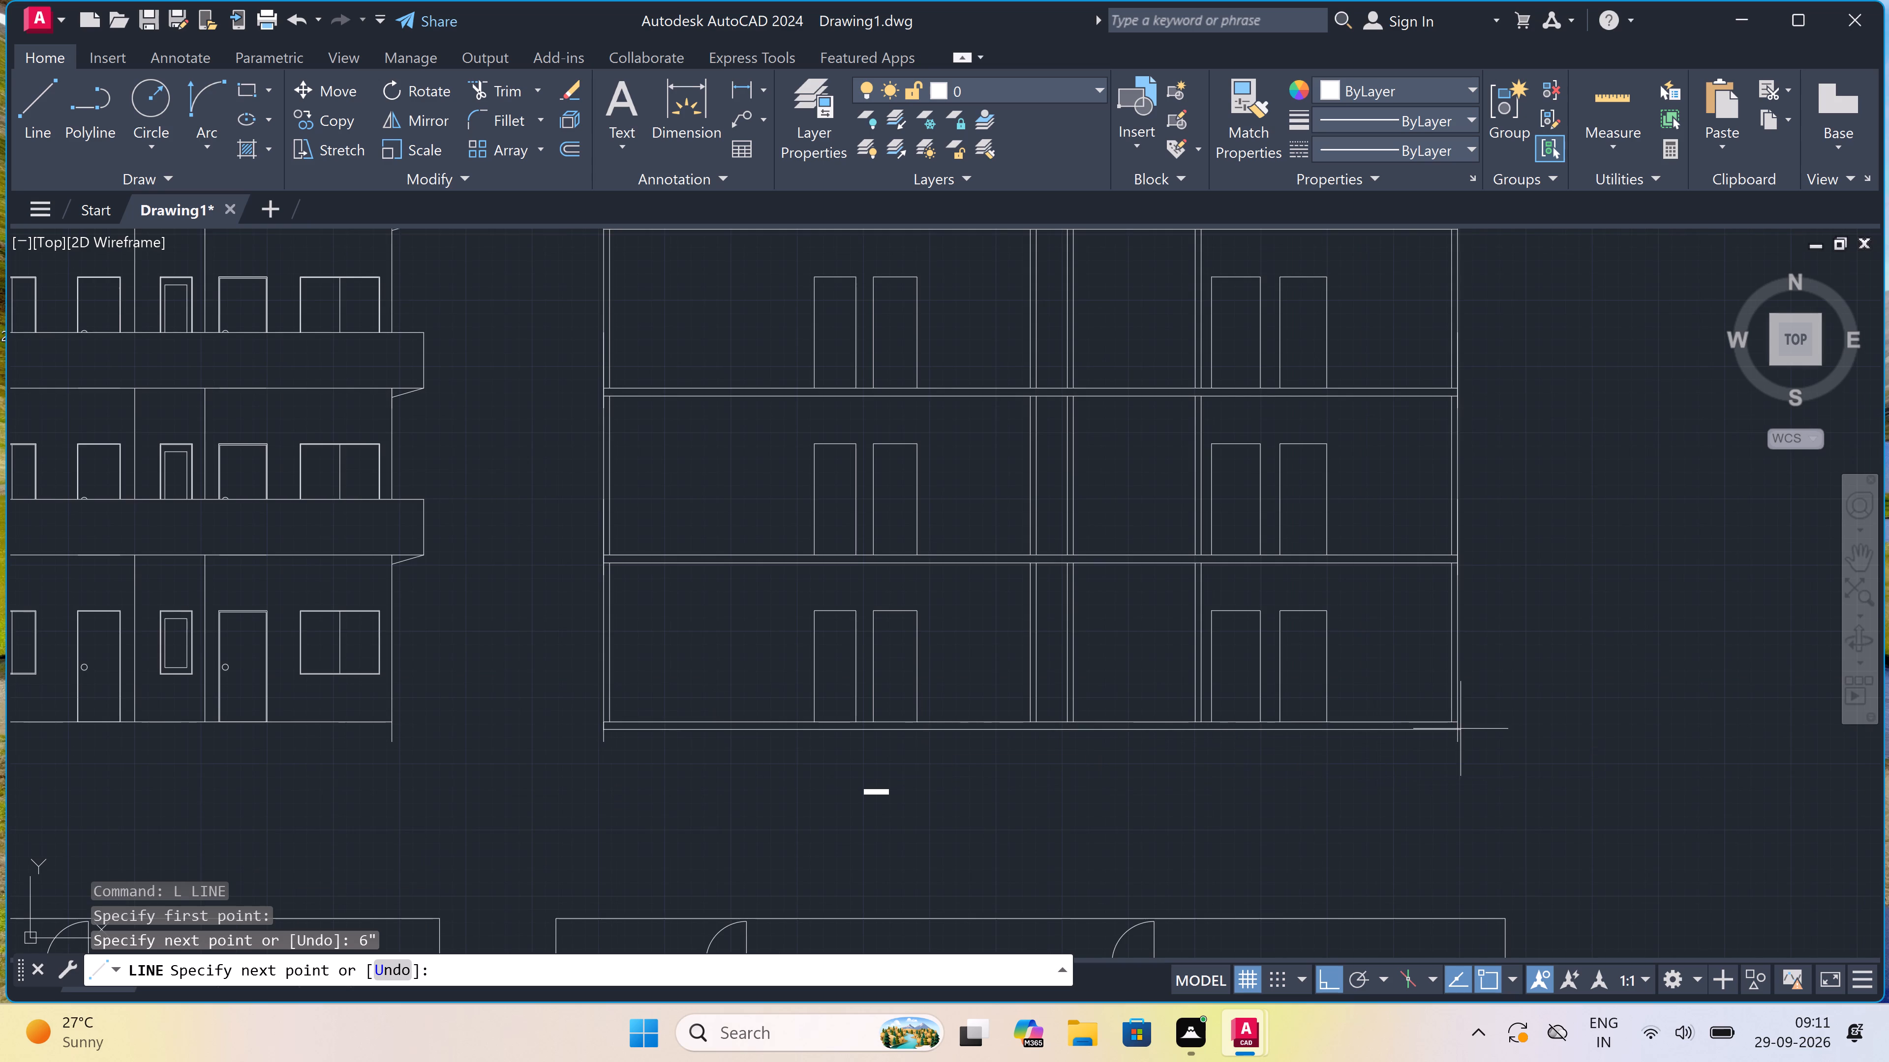
pyautogui.scroll(2, 1461, 728)
pyautogui.click(1445, 735)
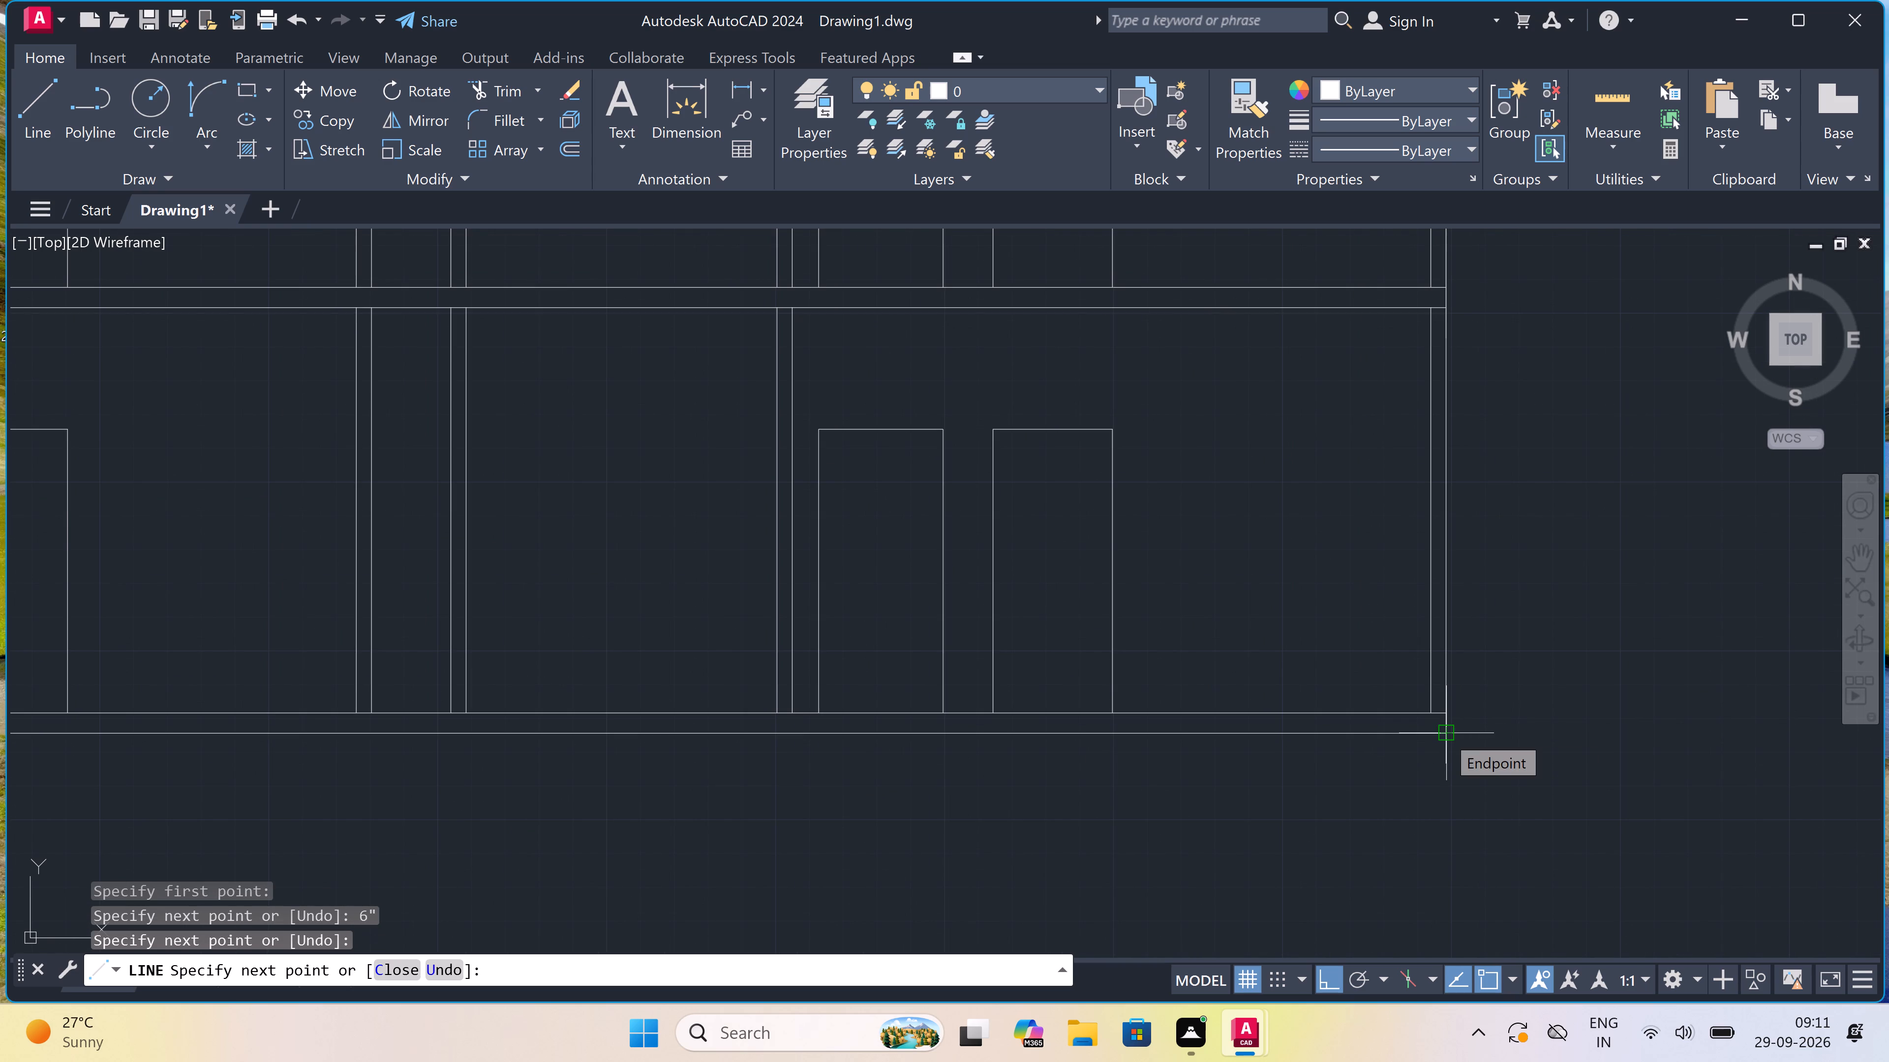
pyautogui.press('Escape')
# Trim the outer wall line ends projecting below the new base line at both sides of Section-A.
pyautogui.write('TR')
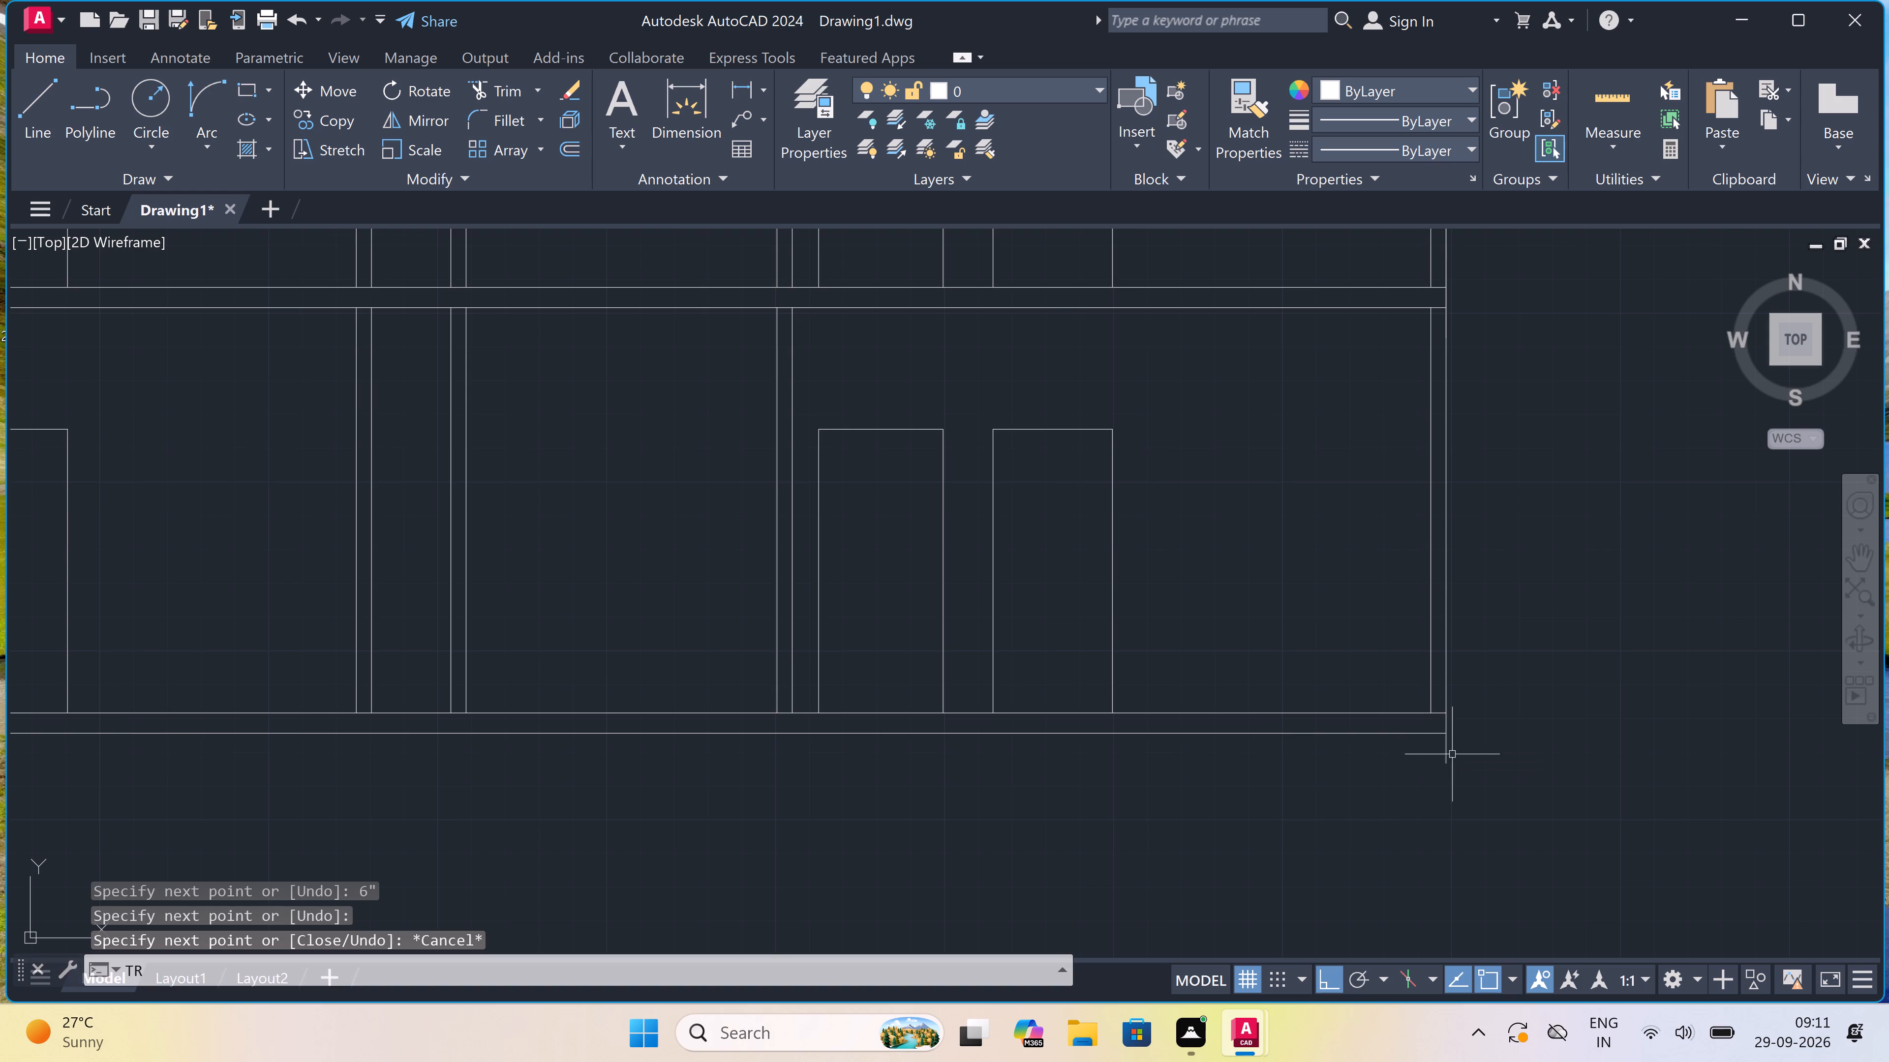
pyautogui.press('space')
pyautogui.scroll(3, 1459, 758)
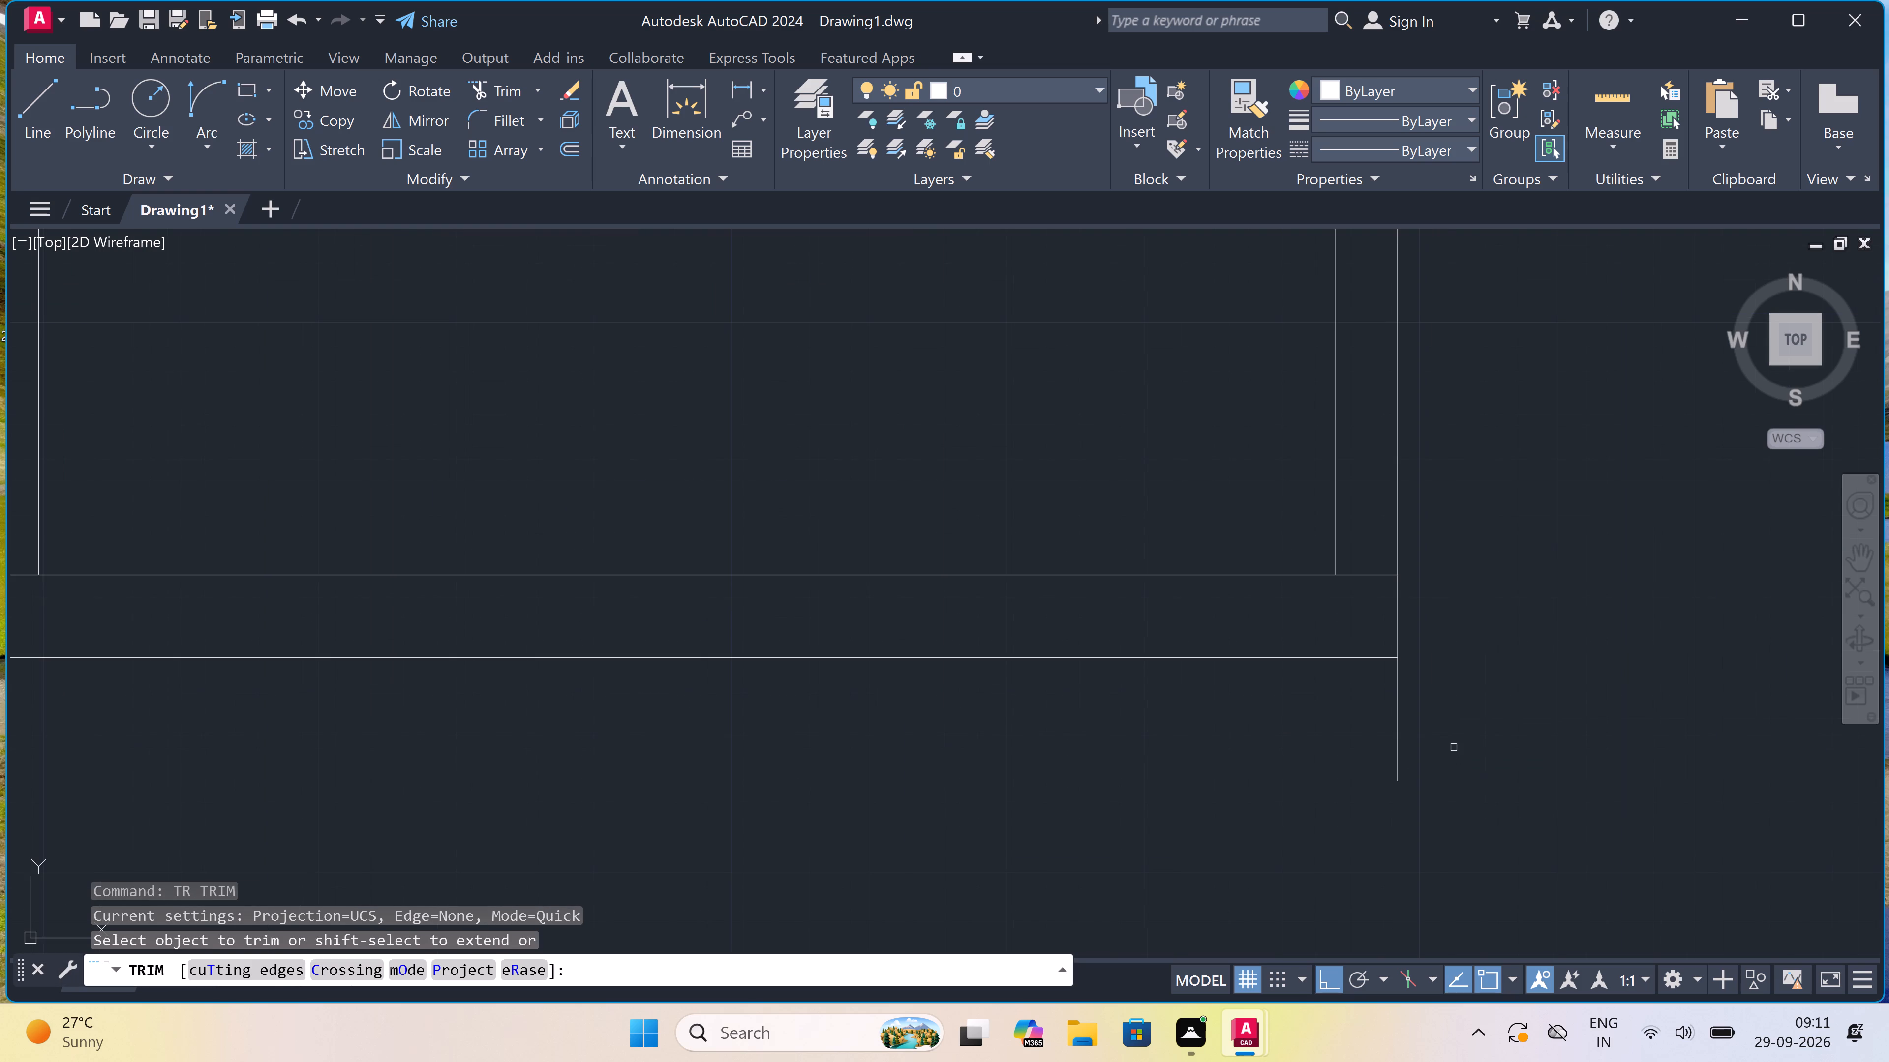
pyautogui.click(1452, 721)
pyautogui.click(1143, 729)
pyautogui.scroll(-5, 1144, 725)
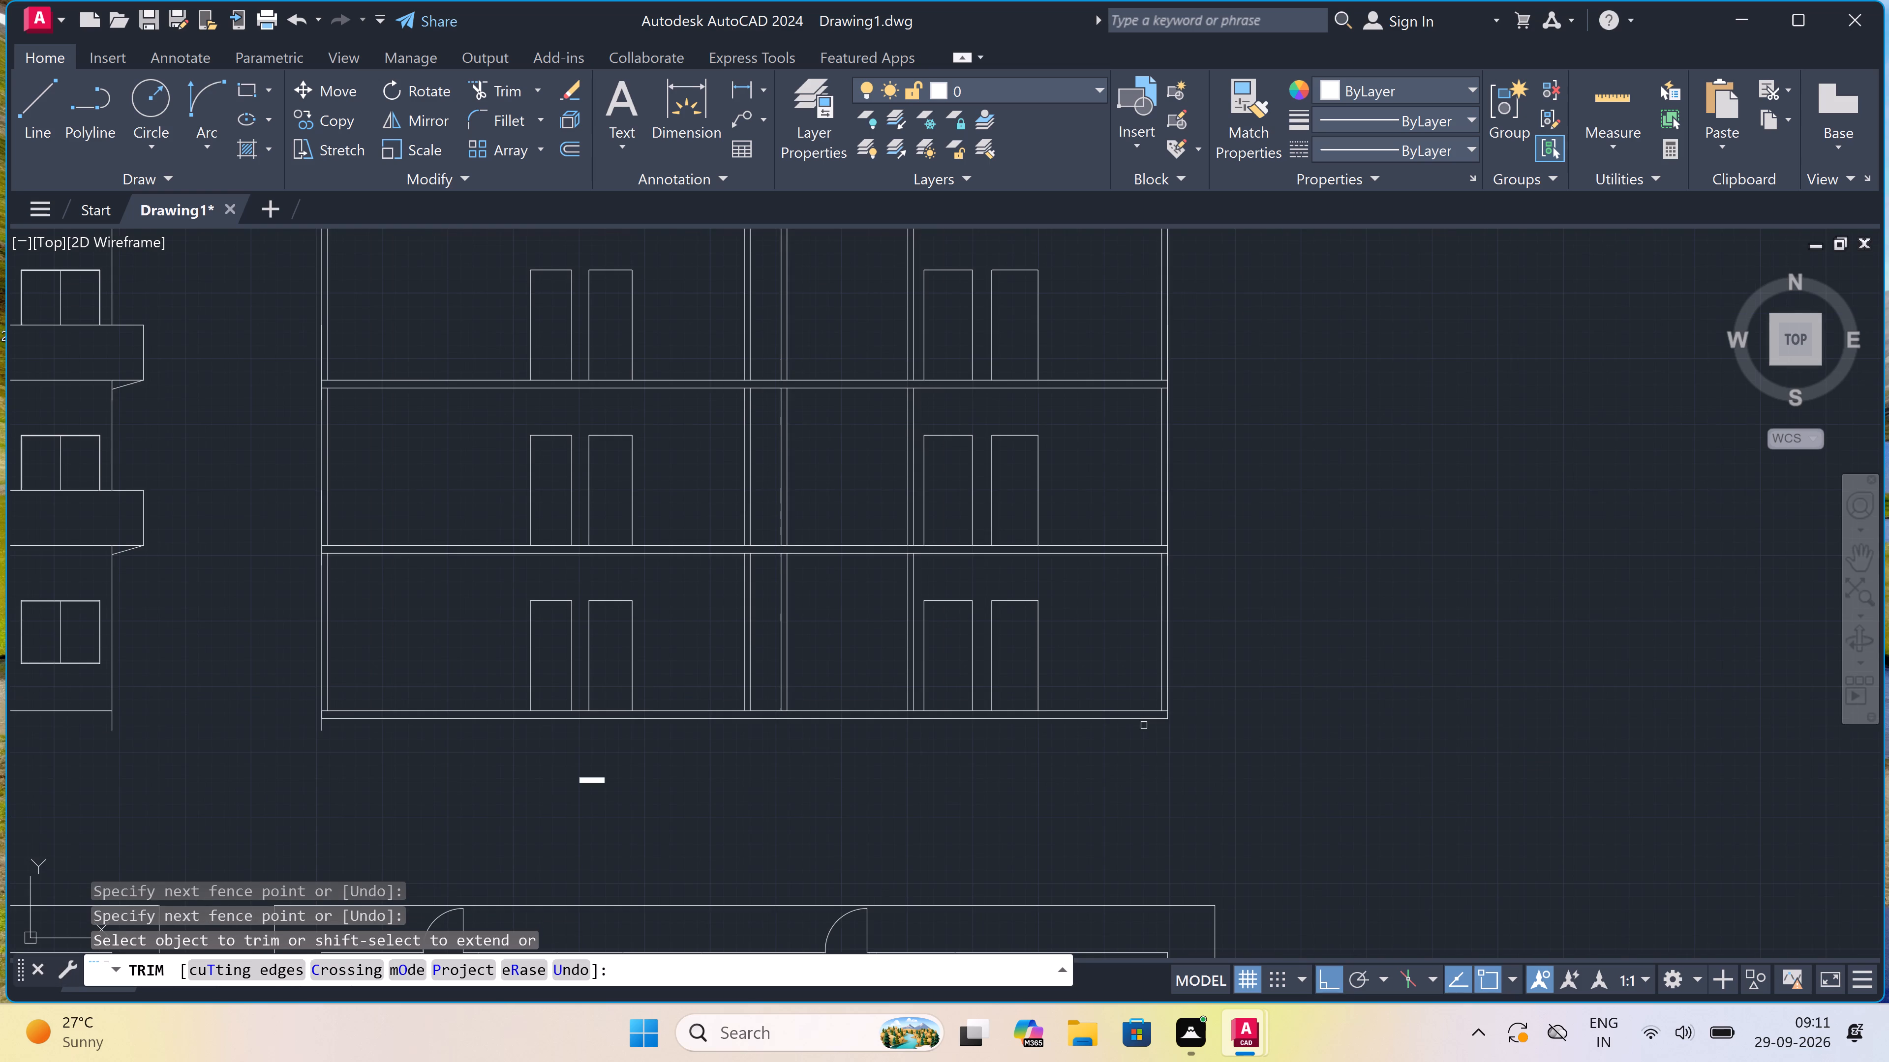
pyautogui.scroll(-2, 1144, 725)
pyautogui.scroll(2, 786, 725)
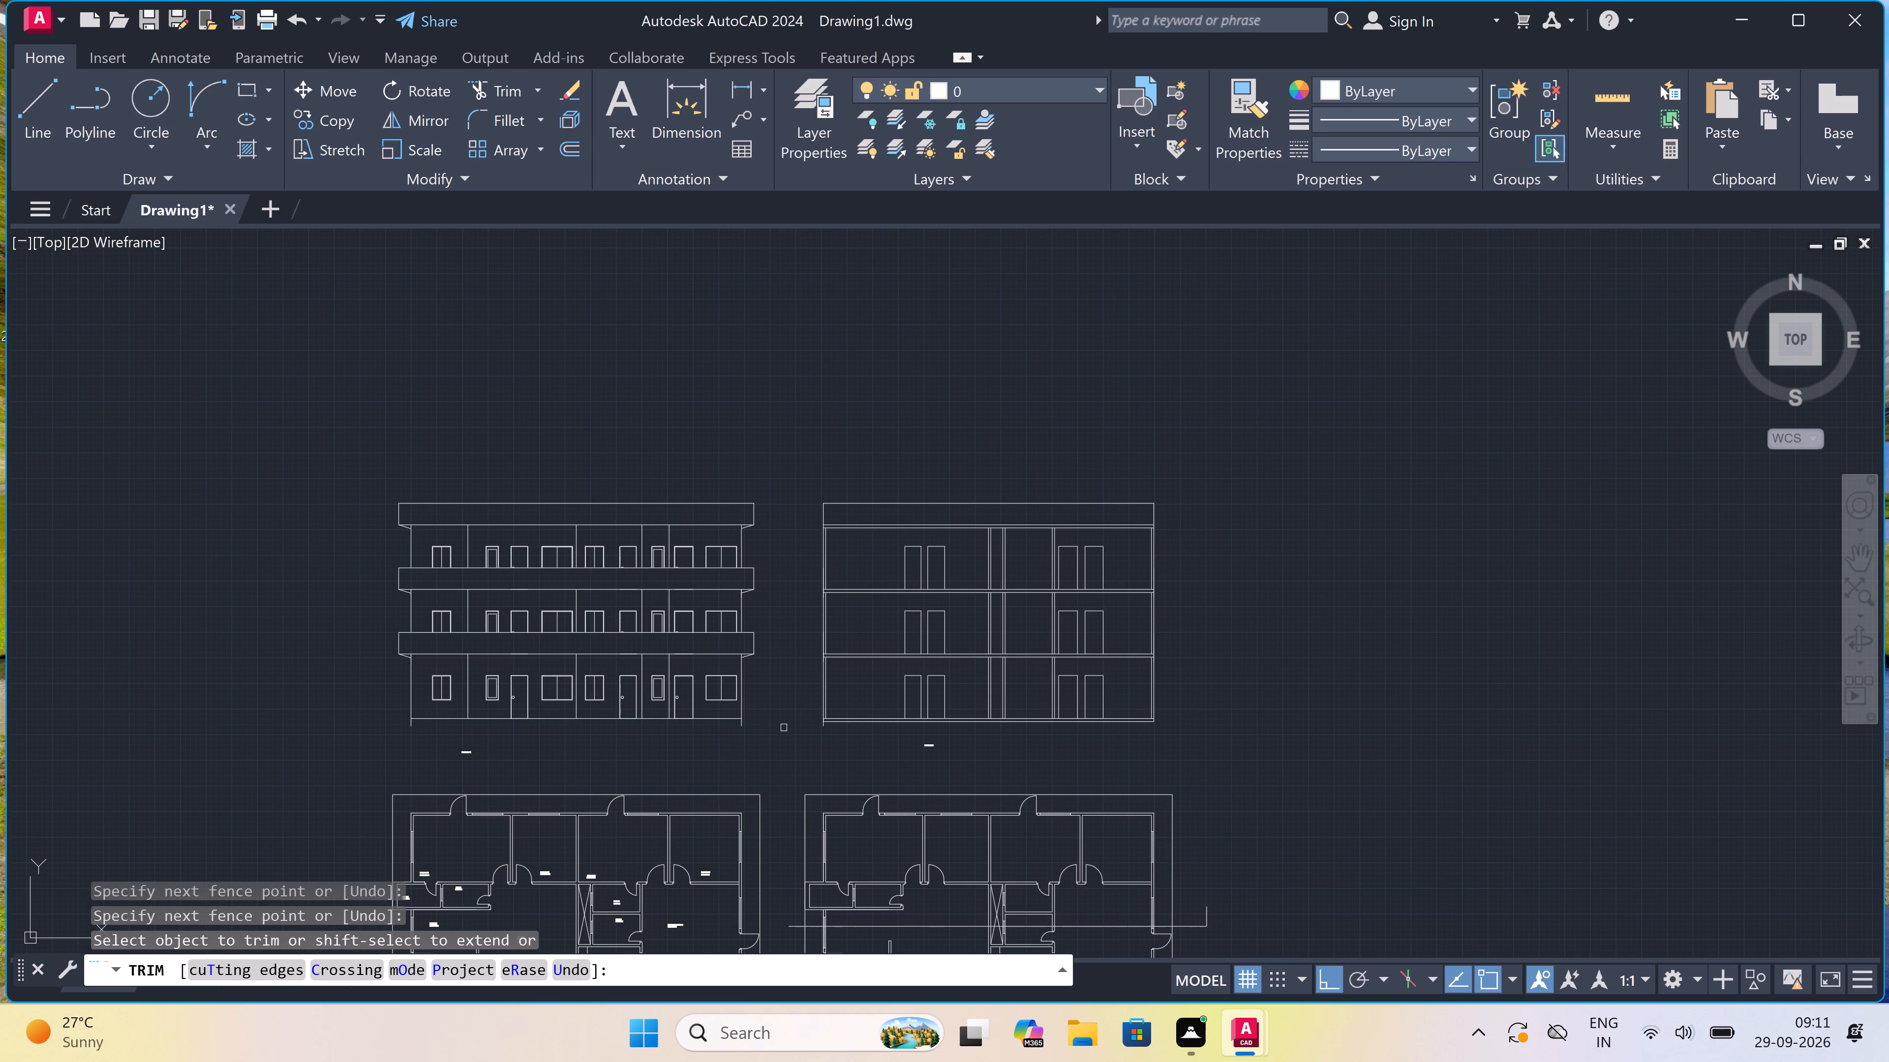
pyautogui.scroll(2, 786, 725)
pyautogui.scroll(2, 984, 742)
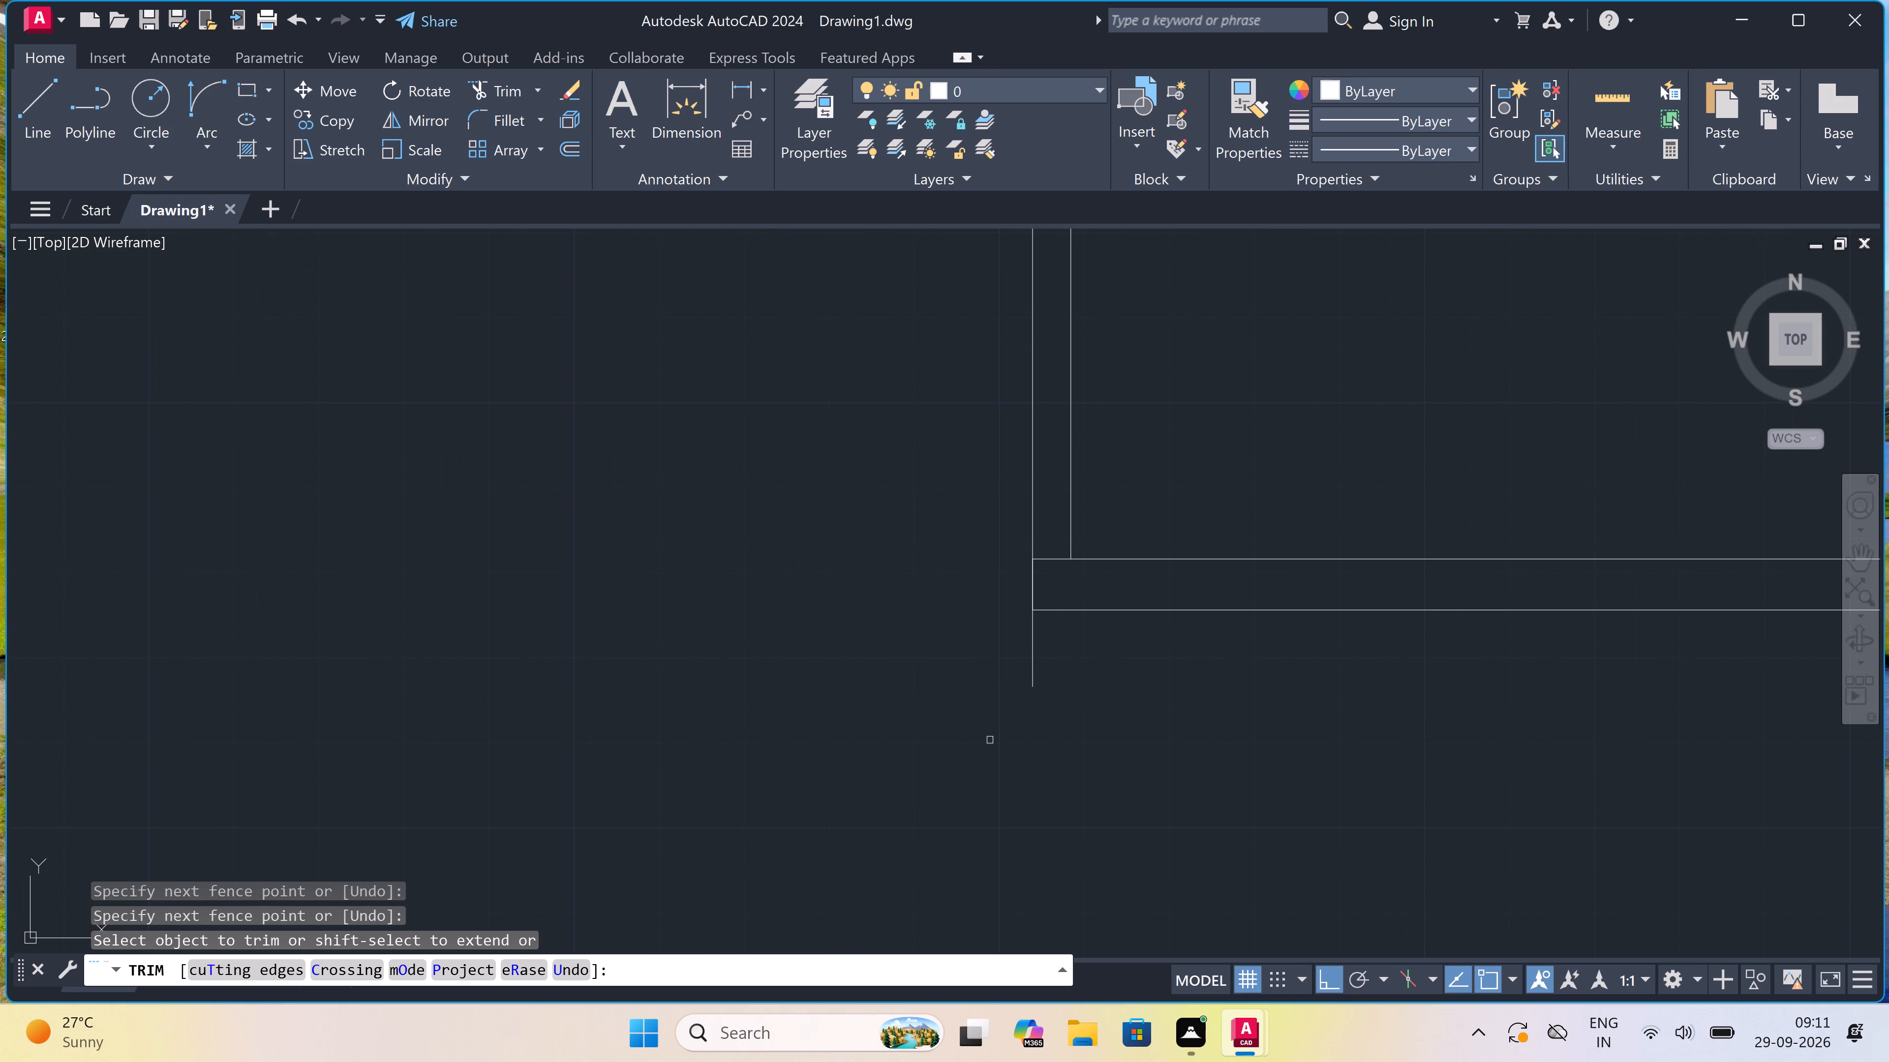
pyautogui.doubleClick(1129, 676)
pyautogui.doubleClick(926, 676)
pyautogui.press('Escape')
pyautogui.scroll(-2, 926, 815)
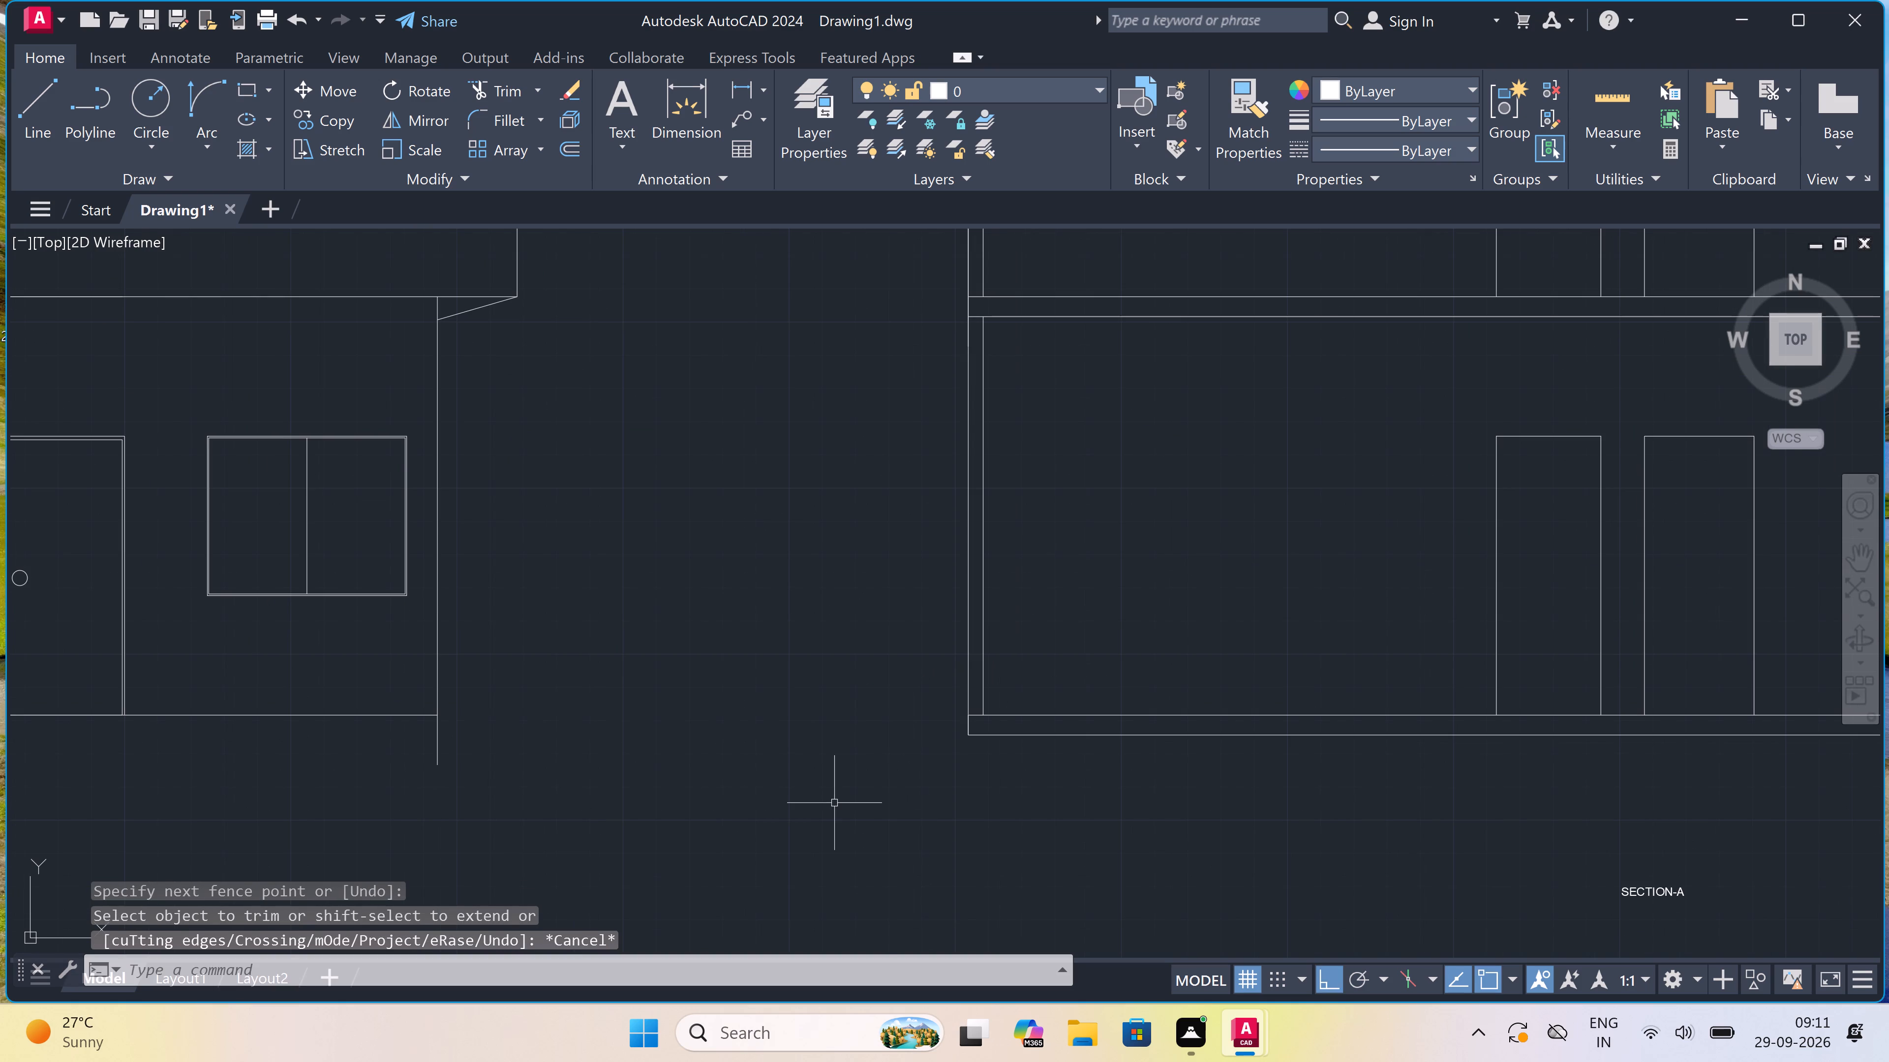
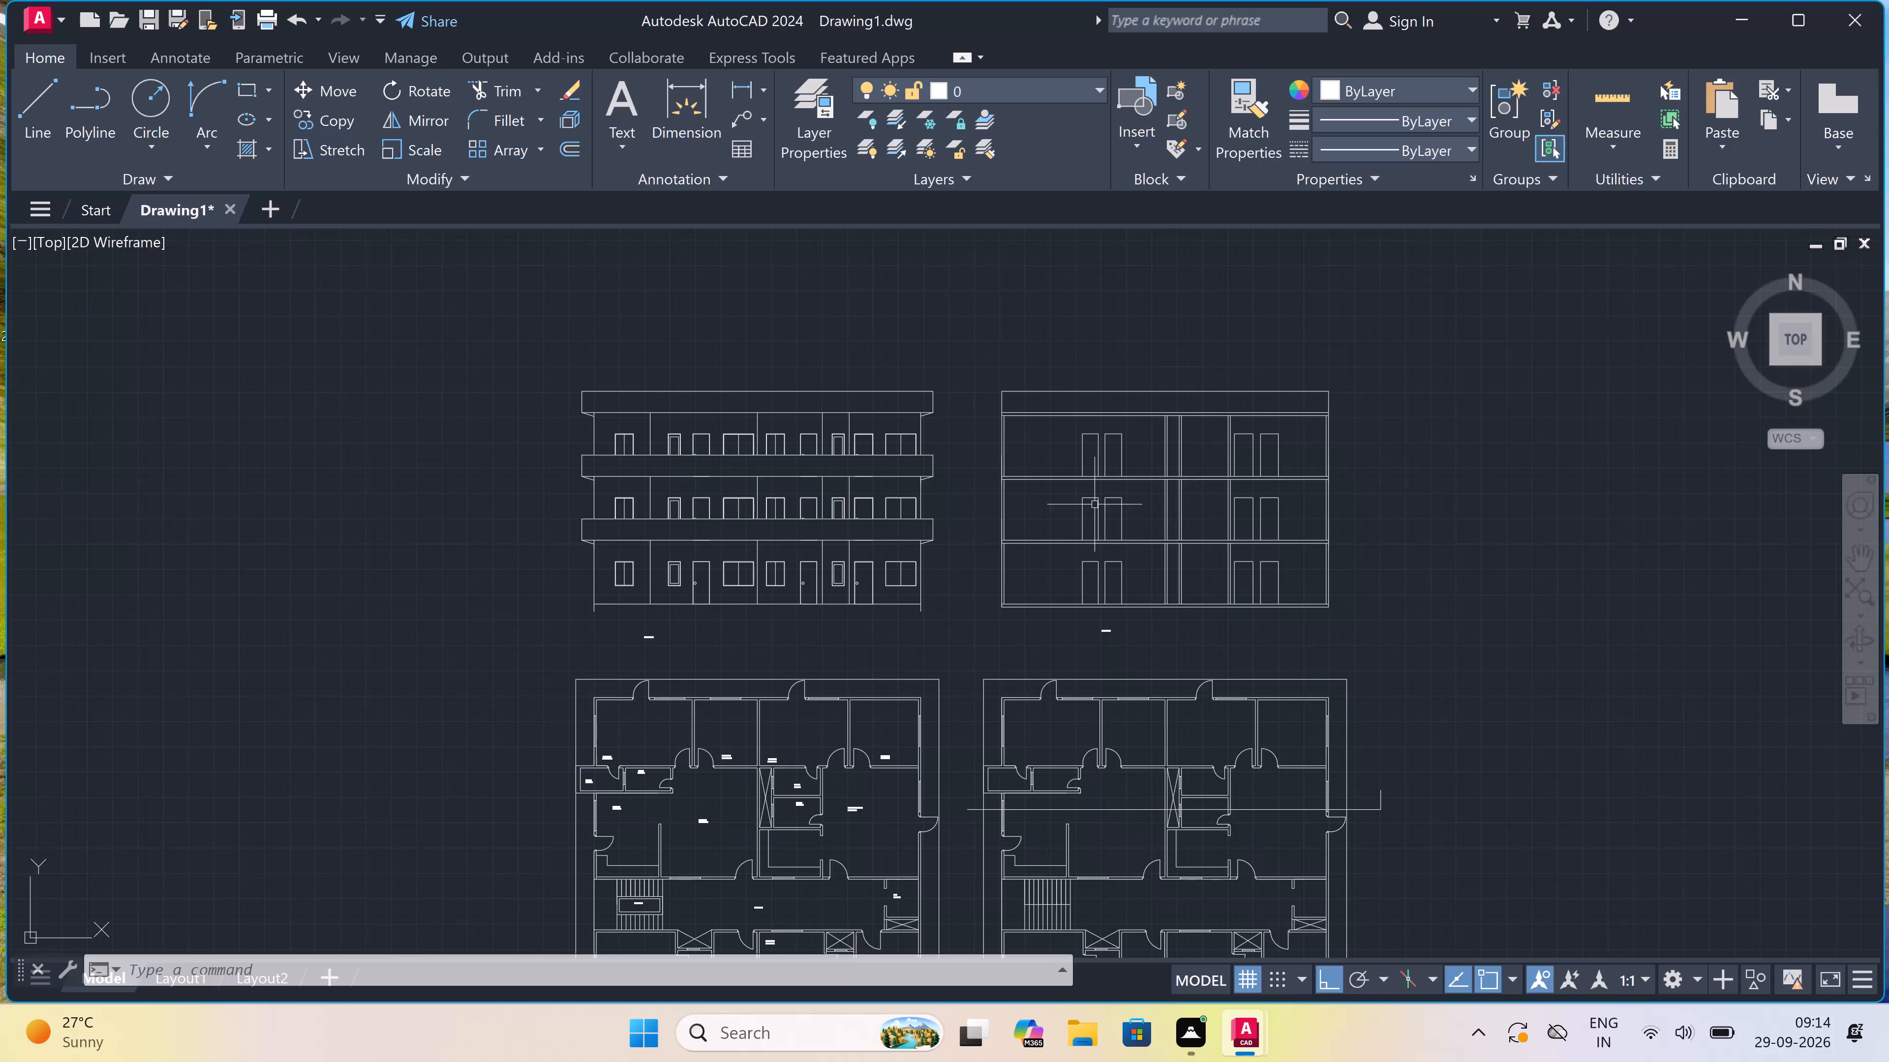
# Open the properties of the 15'9"X10'10" BEDROOM label in the first floor plan.
pyautogui.scroll(-2, 1063, 569)
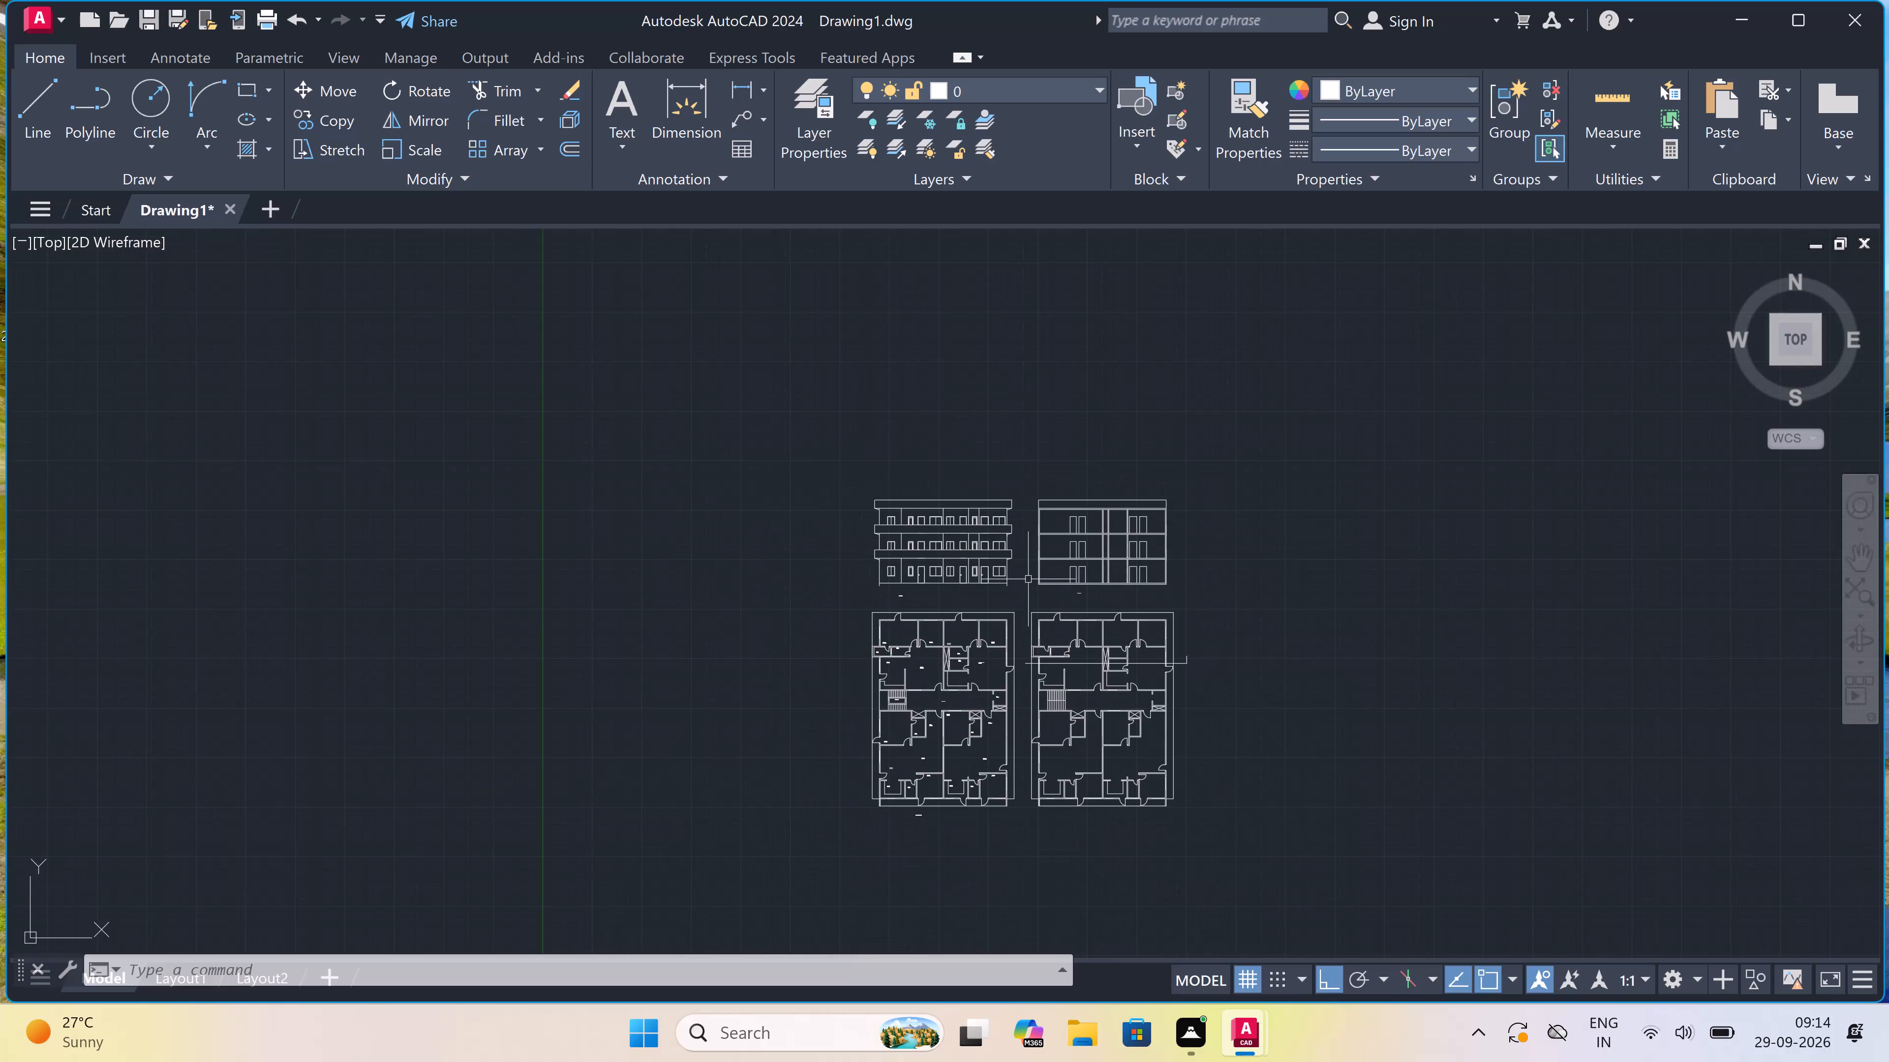
pyautogui.scroll(2, 909, 581)
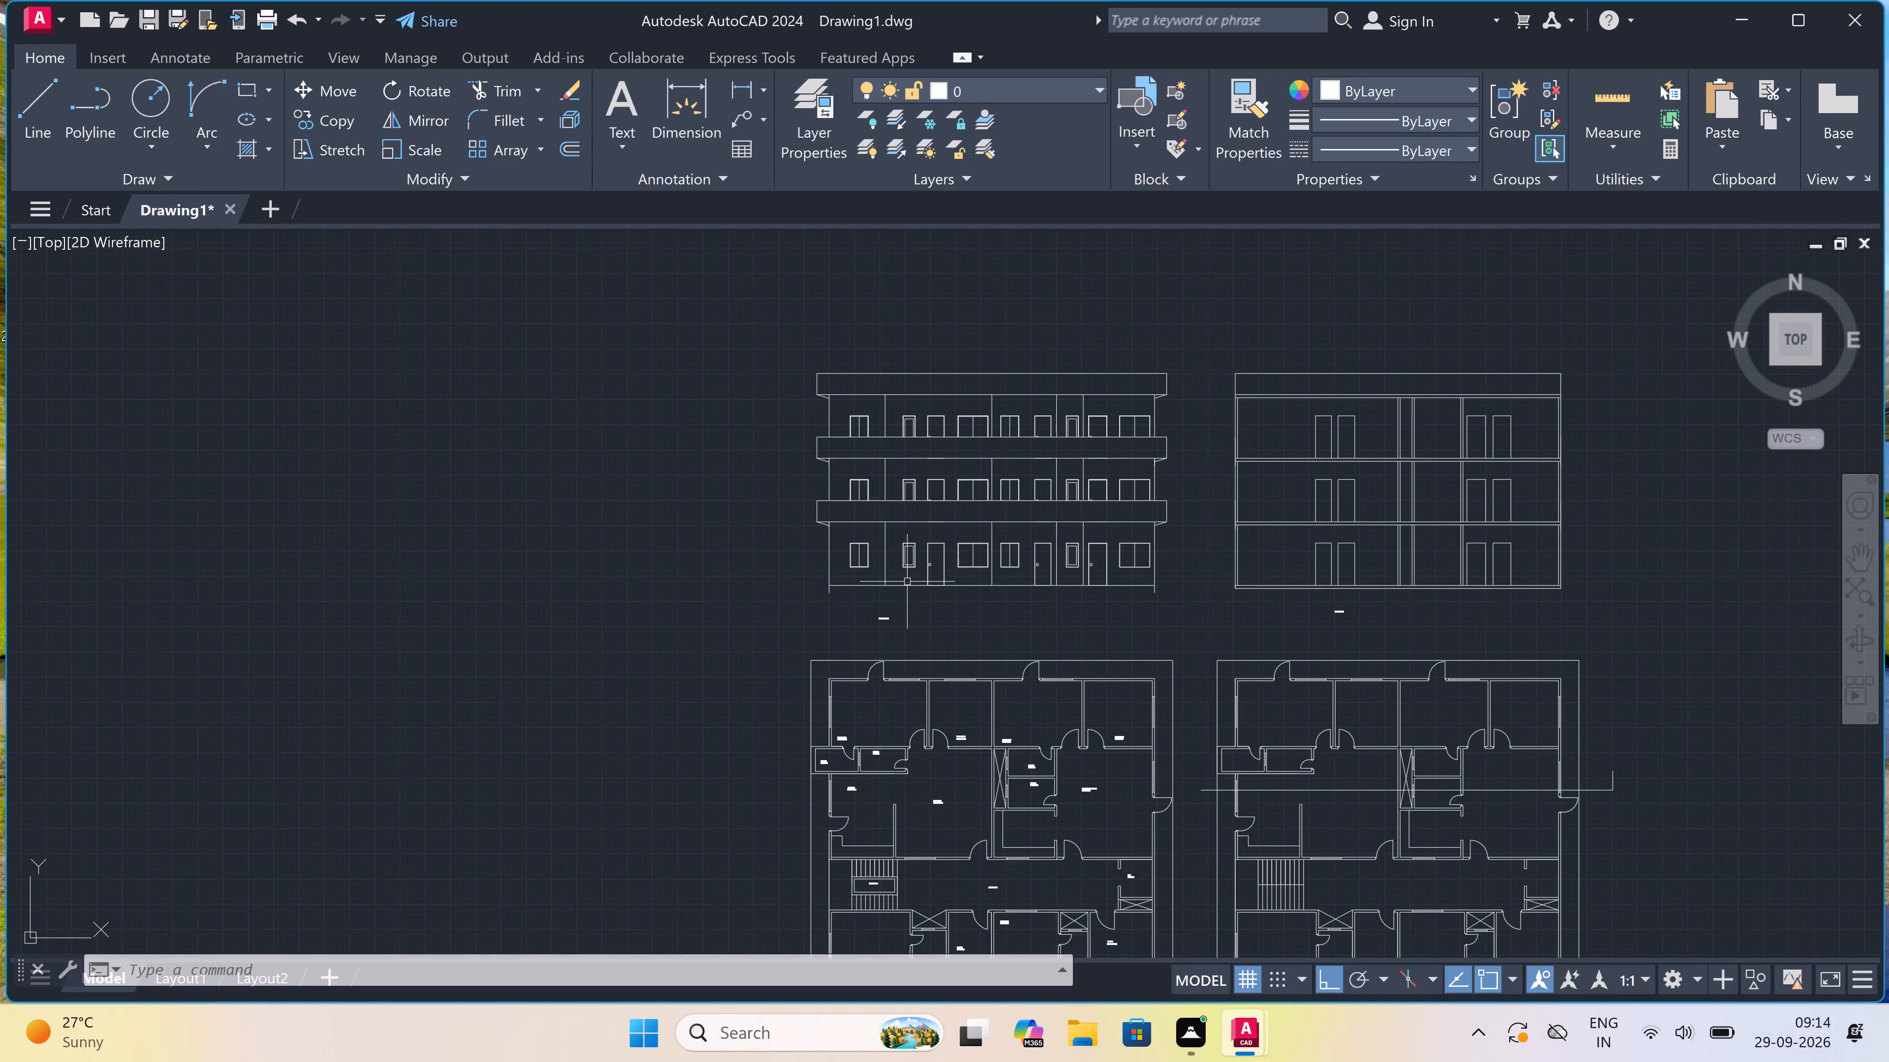
pyautogui.scroll(-2, 907, 582)
pyautogui.scroll(2, 861, 662)
pyautogui.scroll(3, 903, 590)
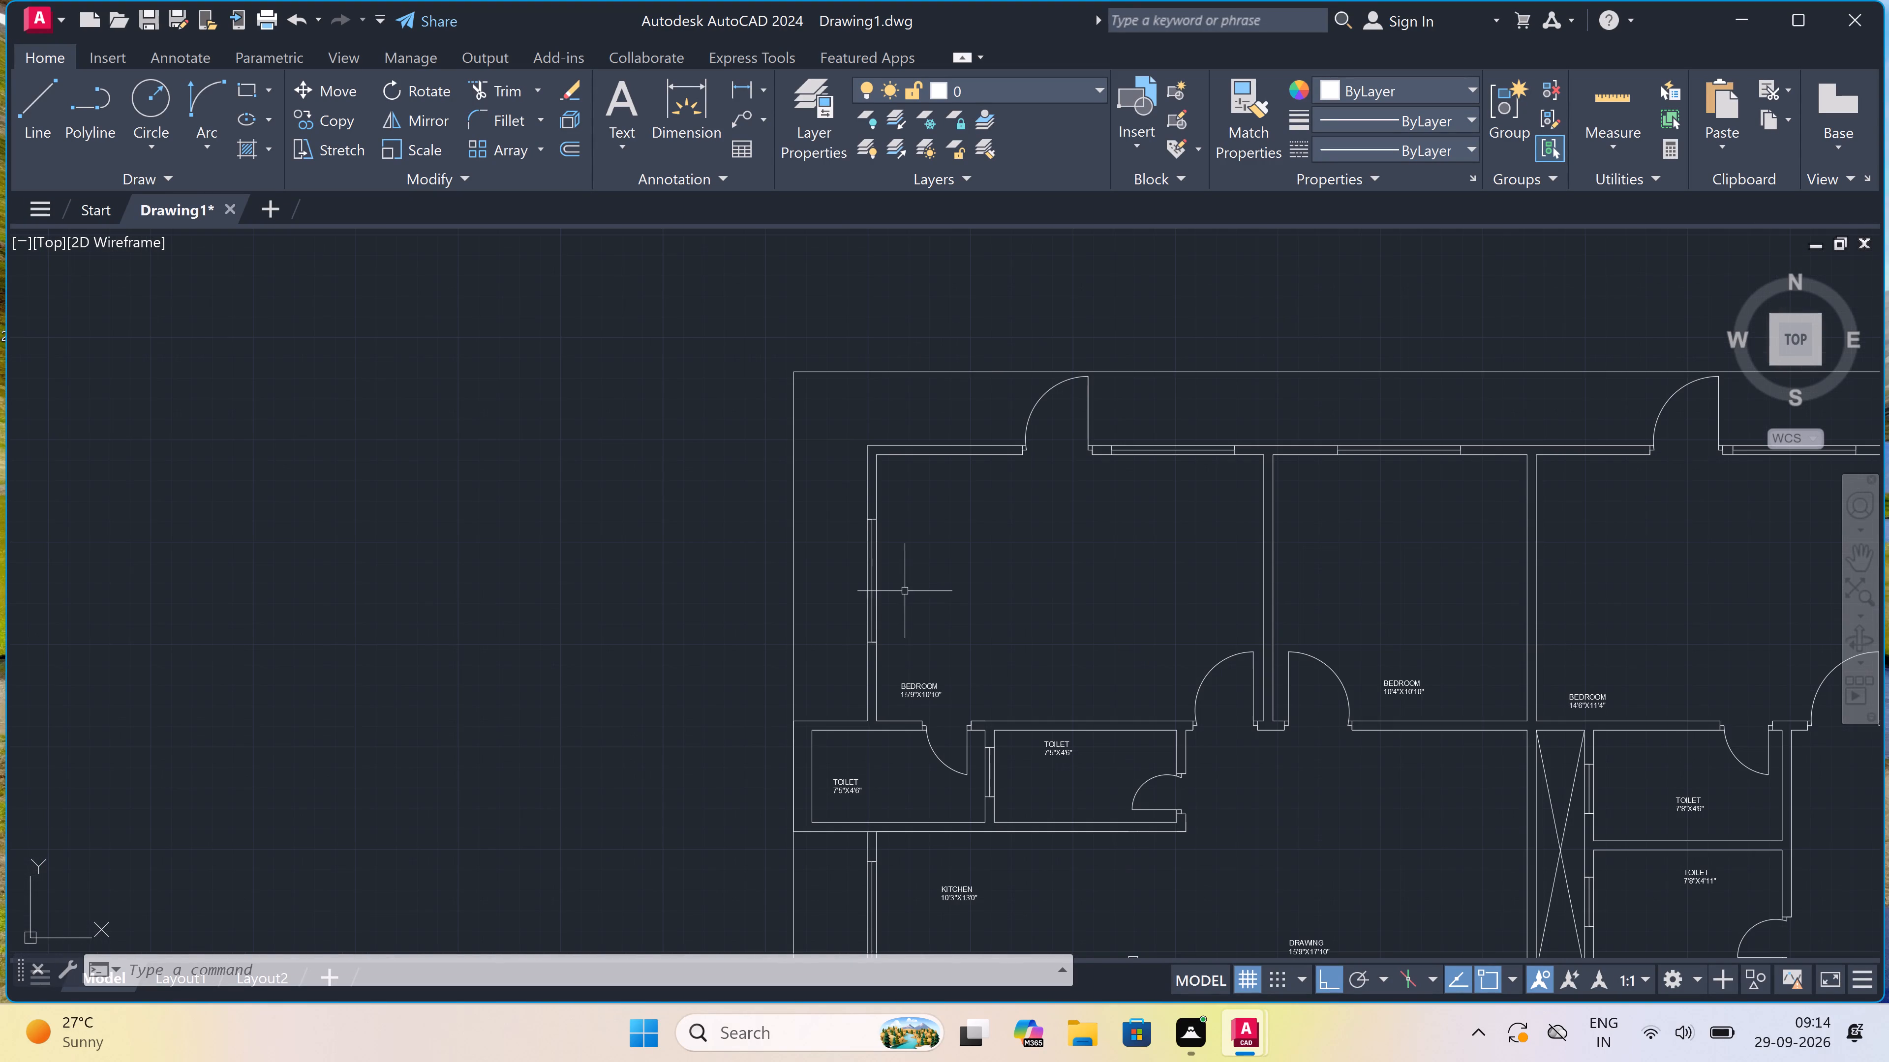
pyautogui.scroll(2, 885, 746)
pyautogui.click(943, 629)
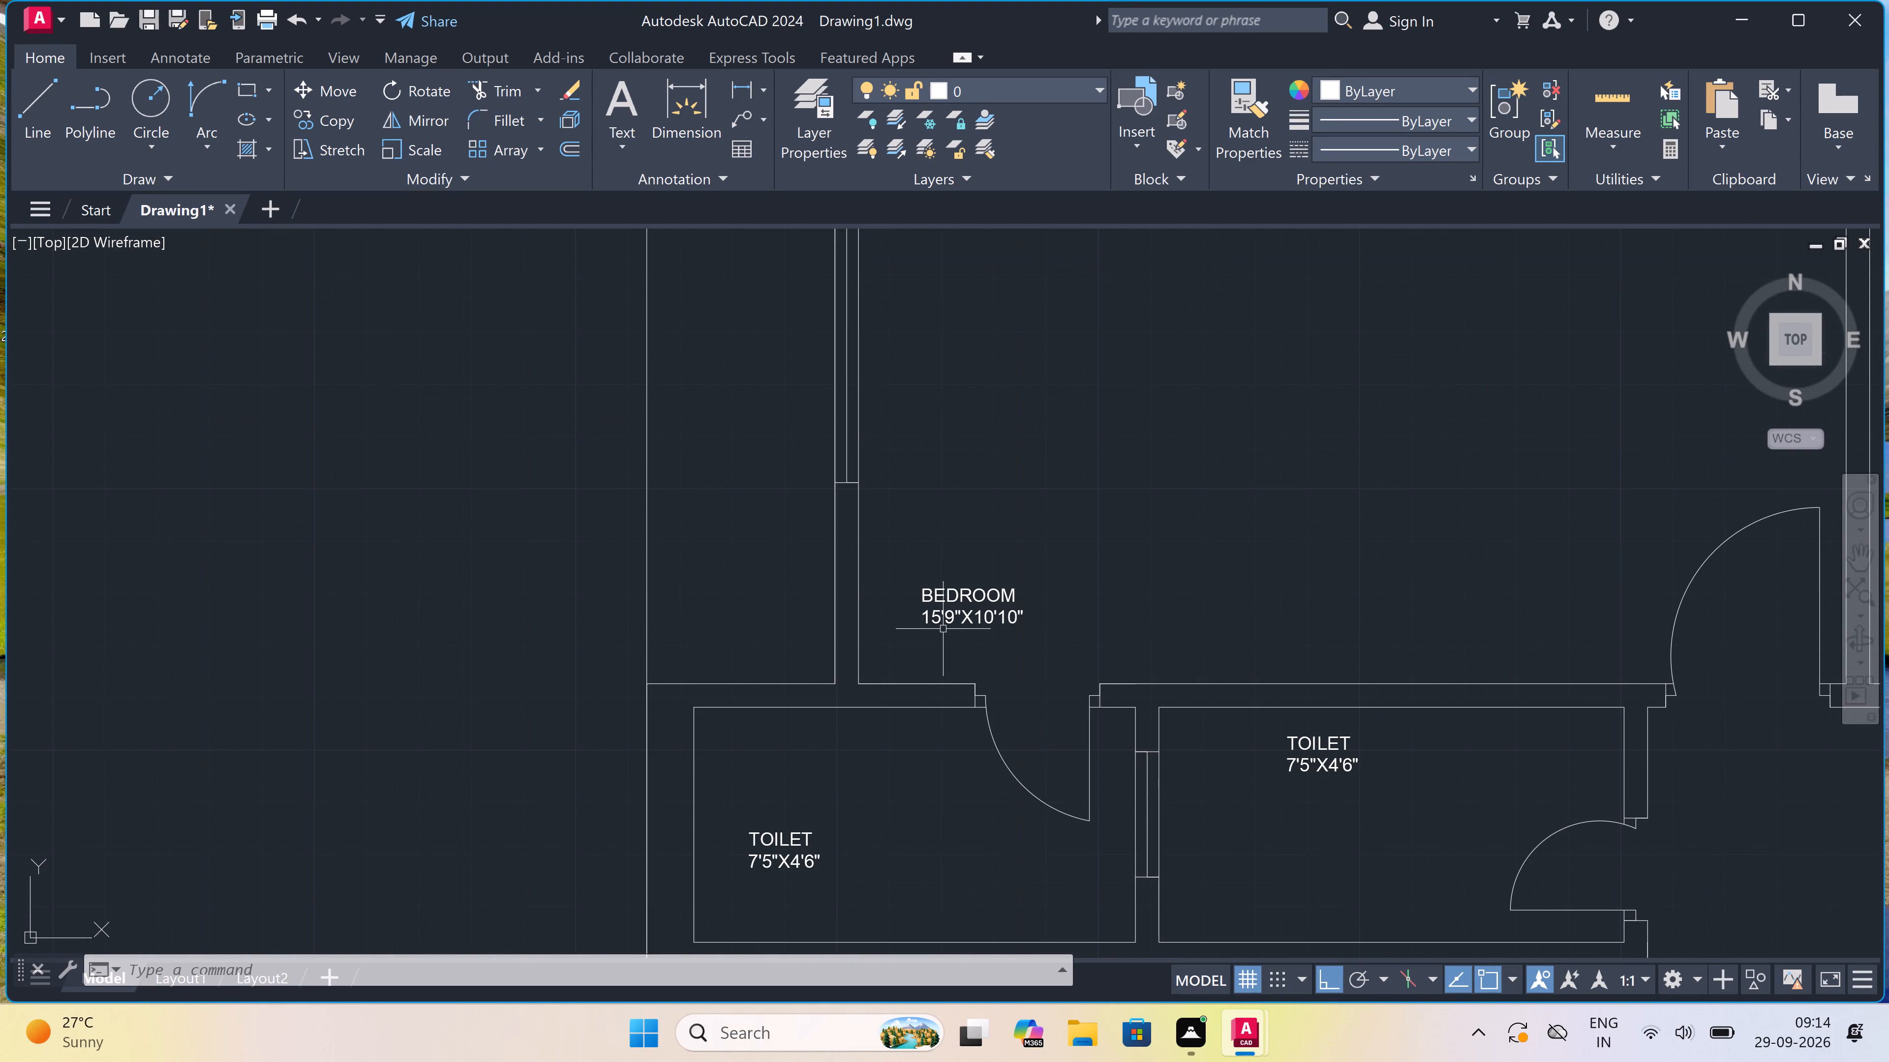
pyautogui.doubleClick(933, 582)
pyautogui.rightClick(941, 515)
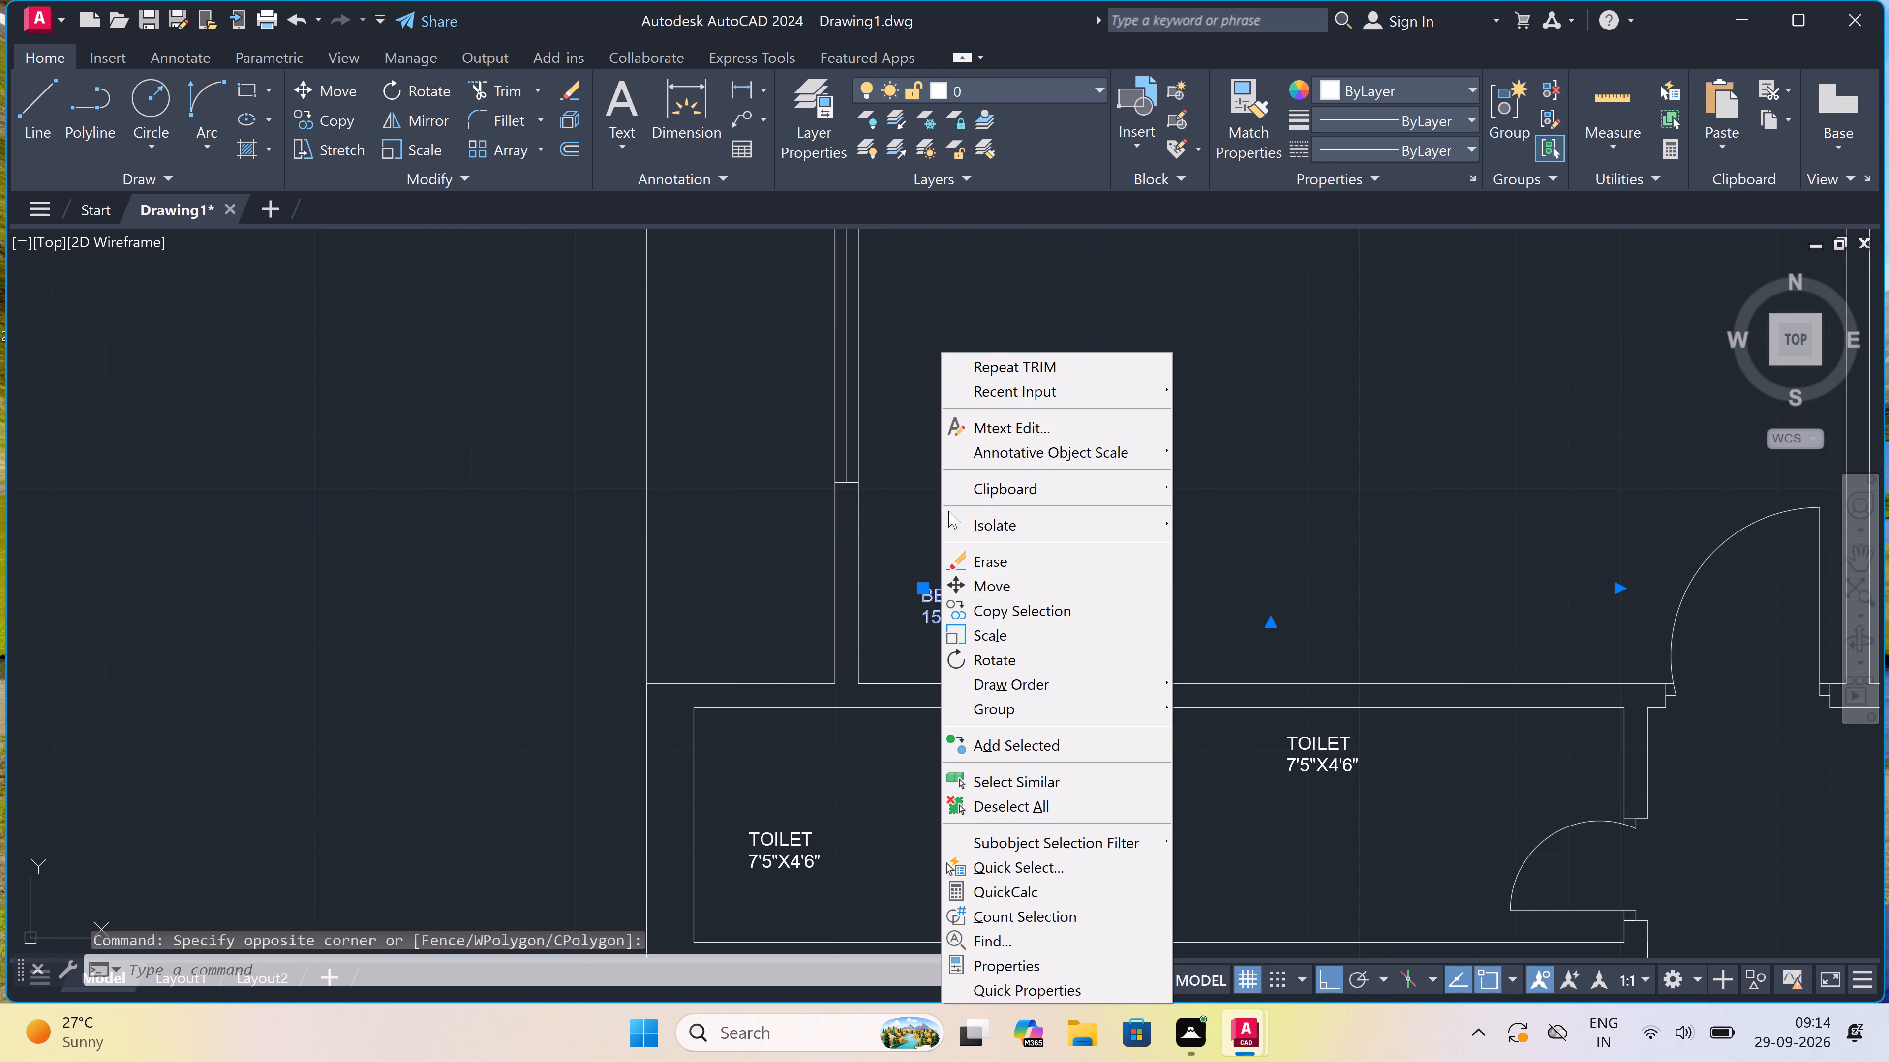
pyautogui.click(1043, 958)
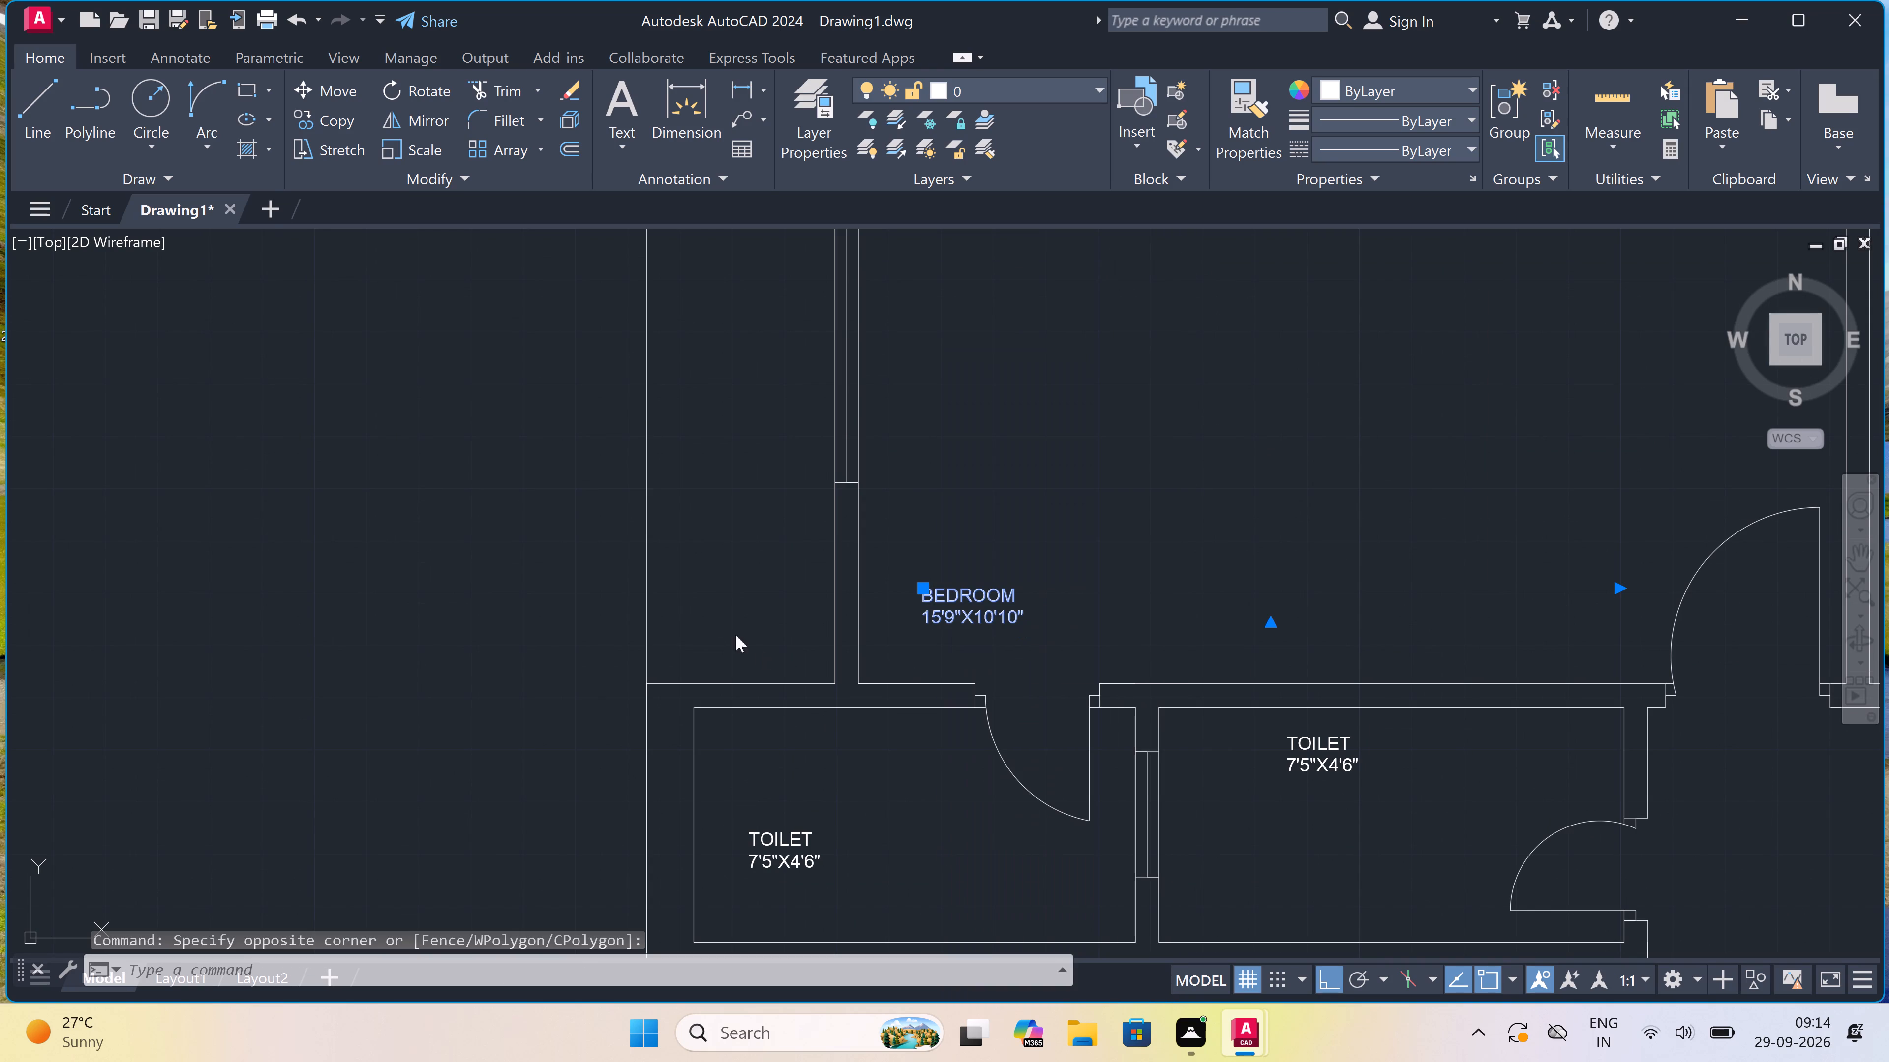
# Select all text labels similar to the BEDROOM label and examine their shared text properties for a text height setting.
pyautogui.rightClick(571, 495)
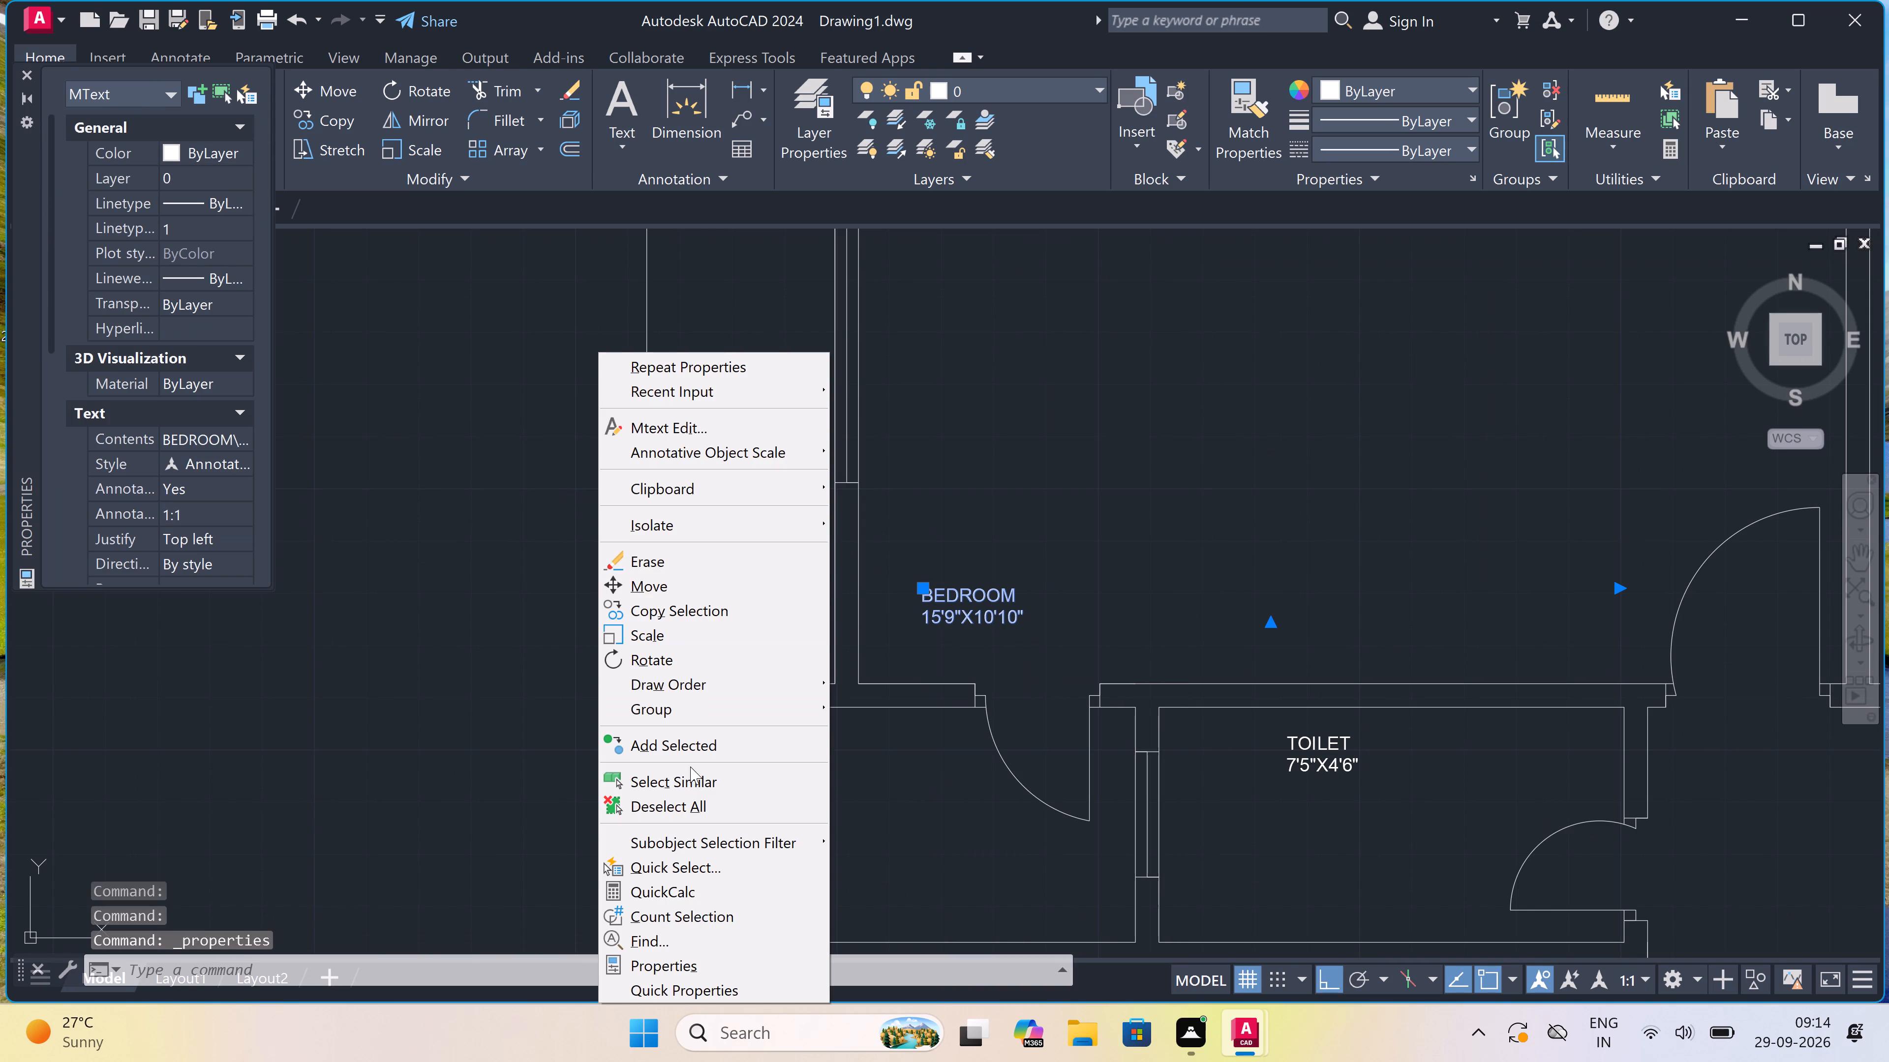
pyautogui.click(689, 775)
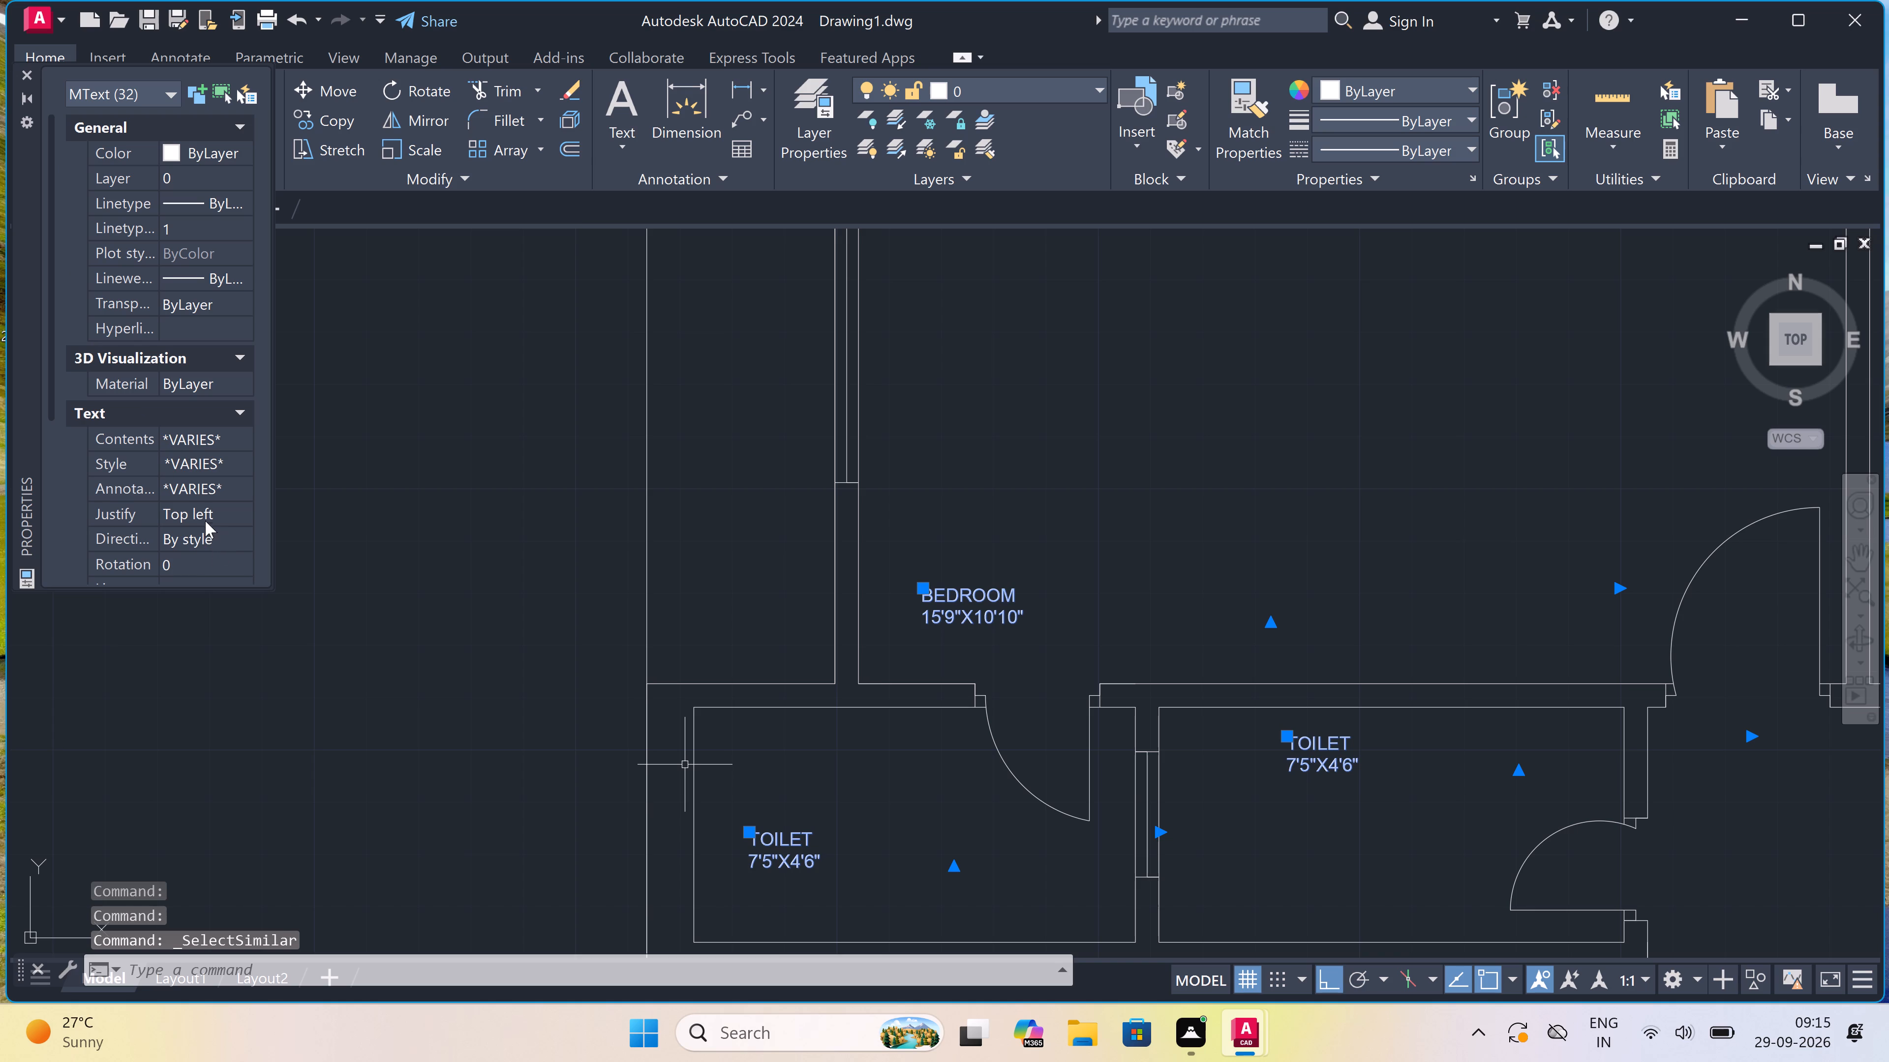
pyautogui.scroll(-1, 194, 501)
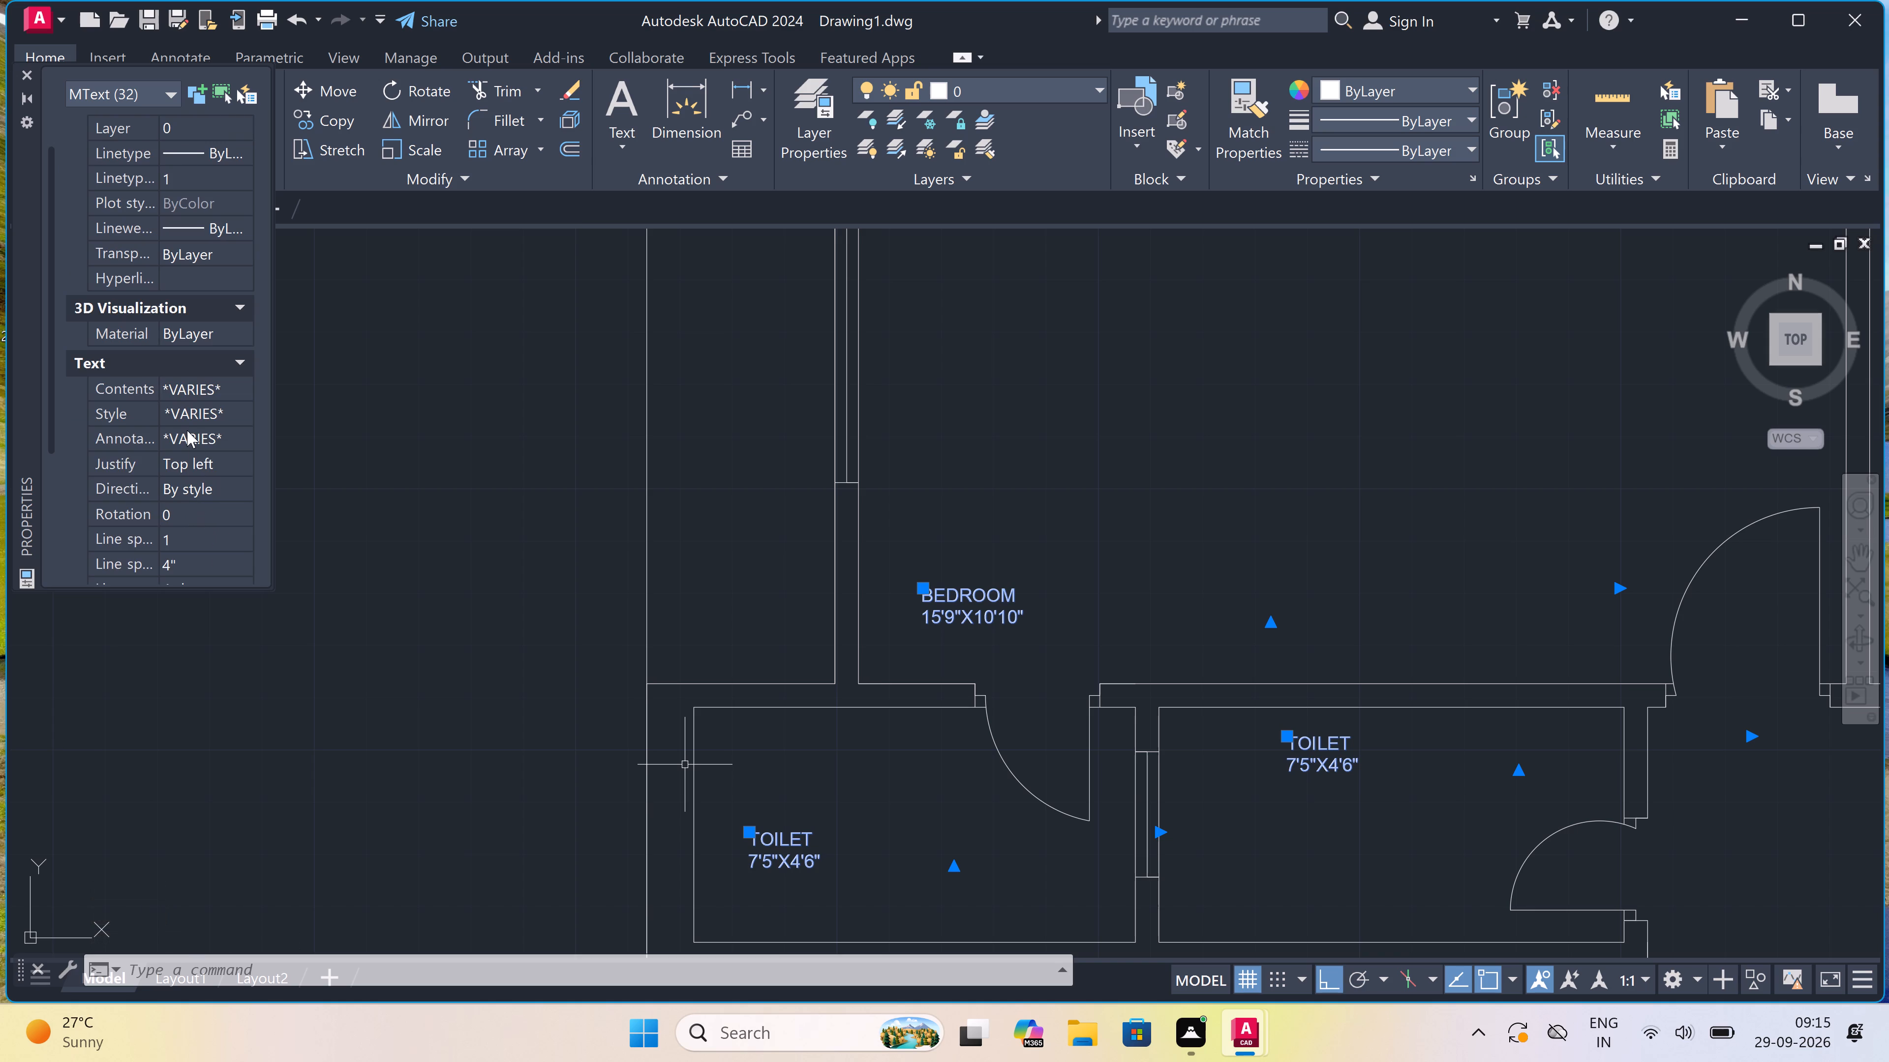
pyautogui.scroll(1, 187, 430)
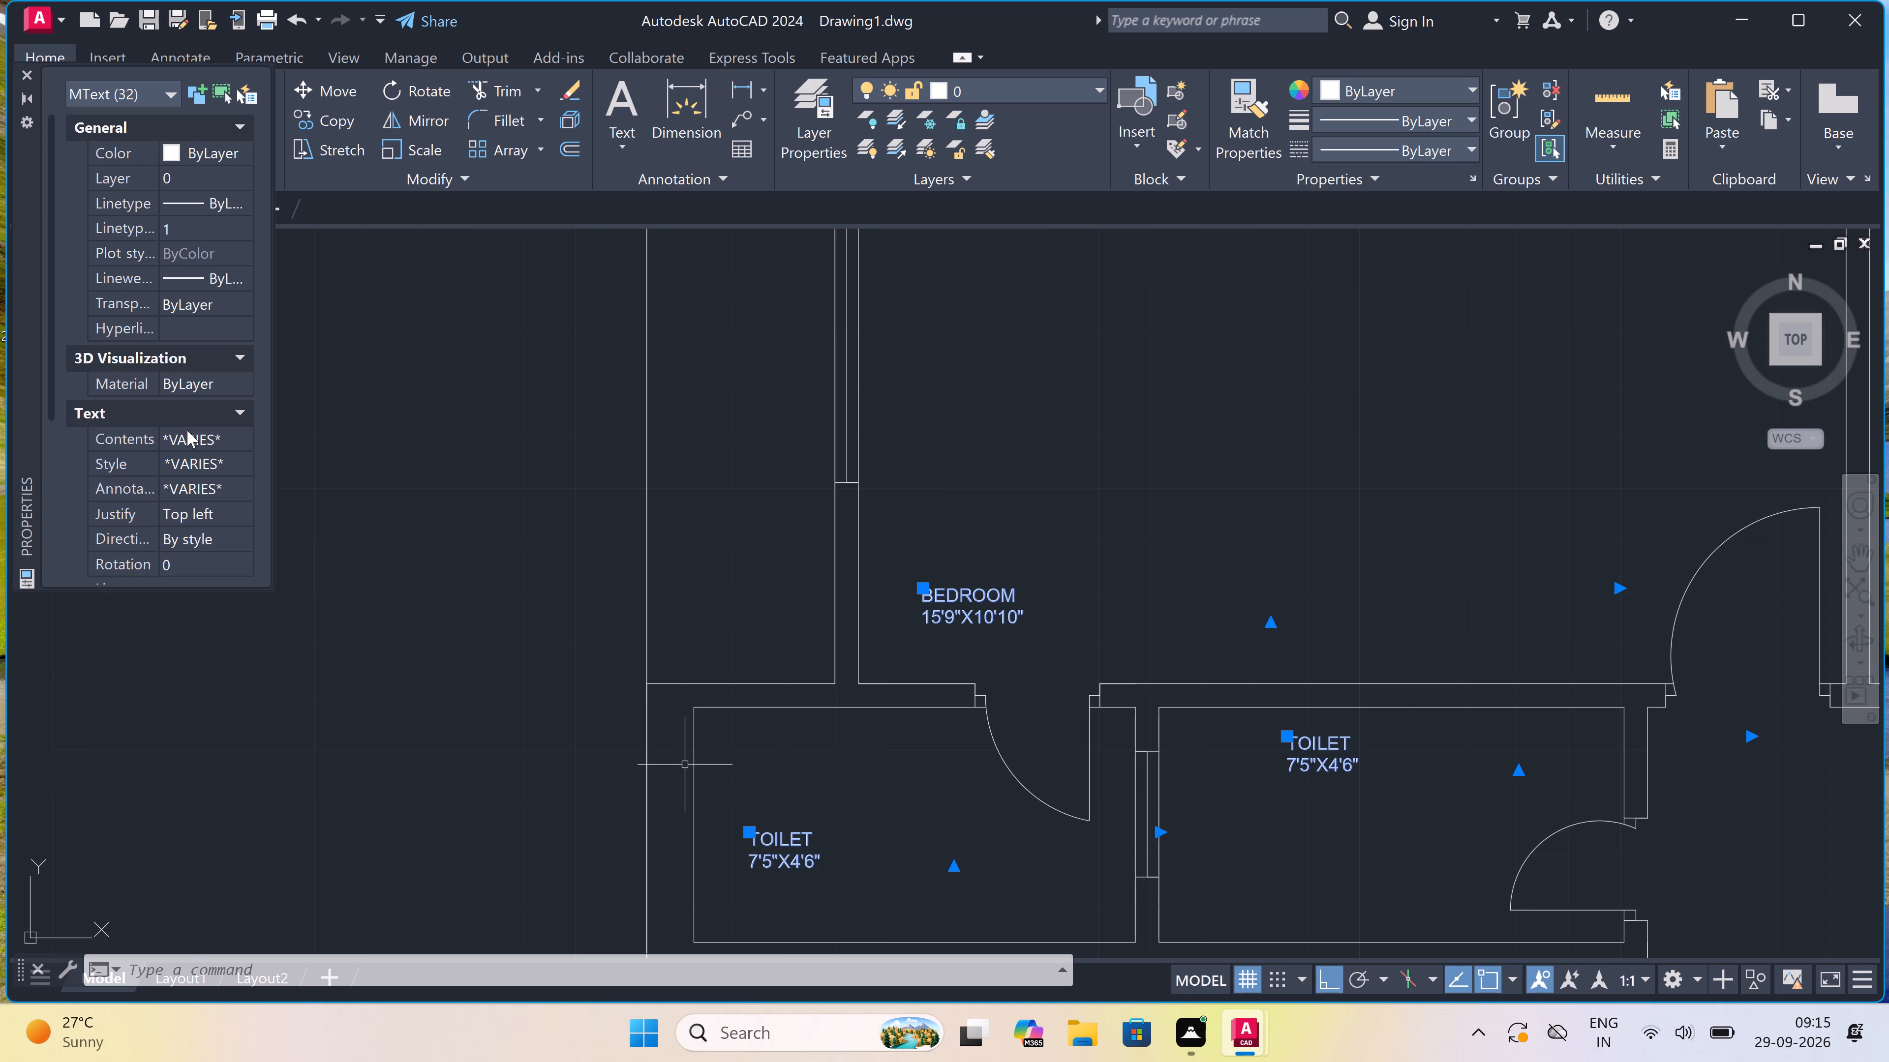
pyautogui.scroll(1, 187, 430)
pyautogui.scroll(-2, 185, 429)
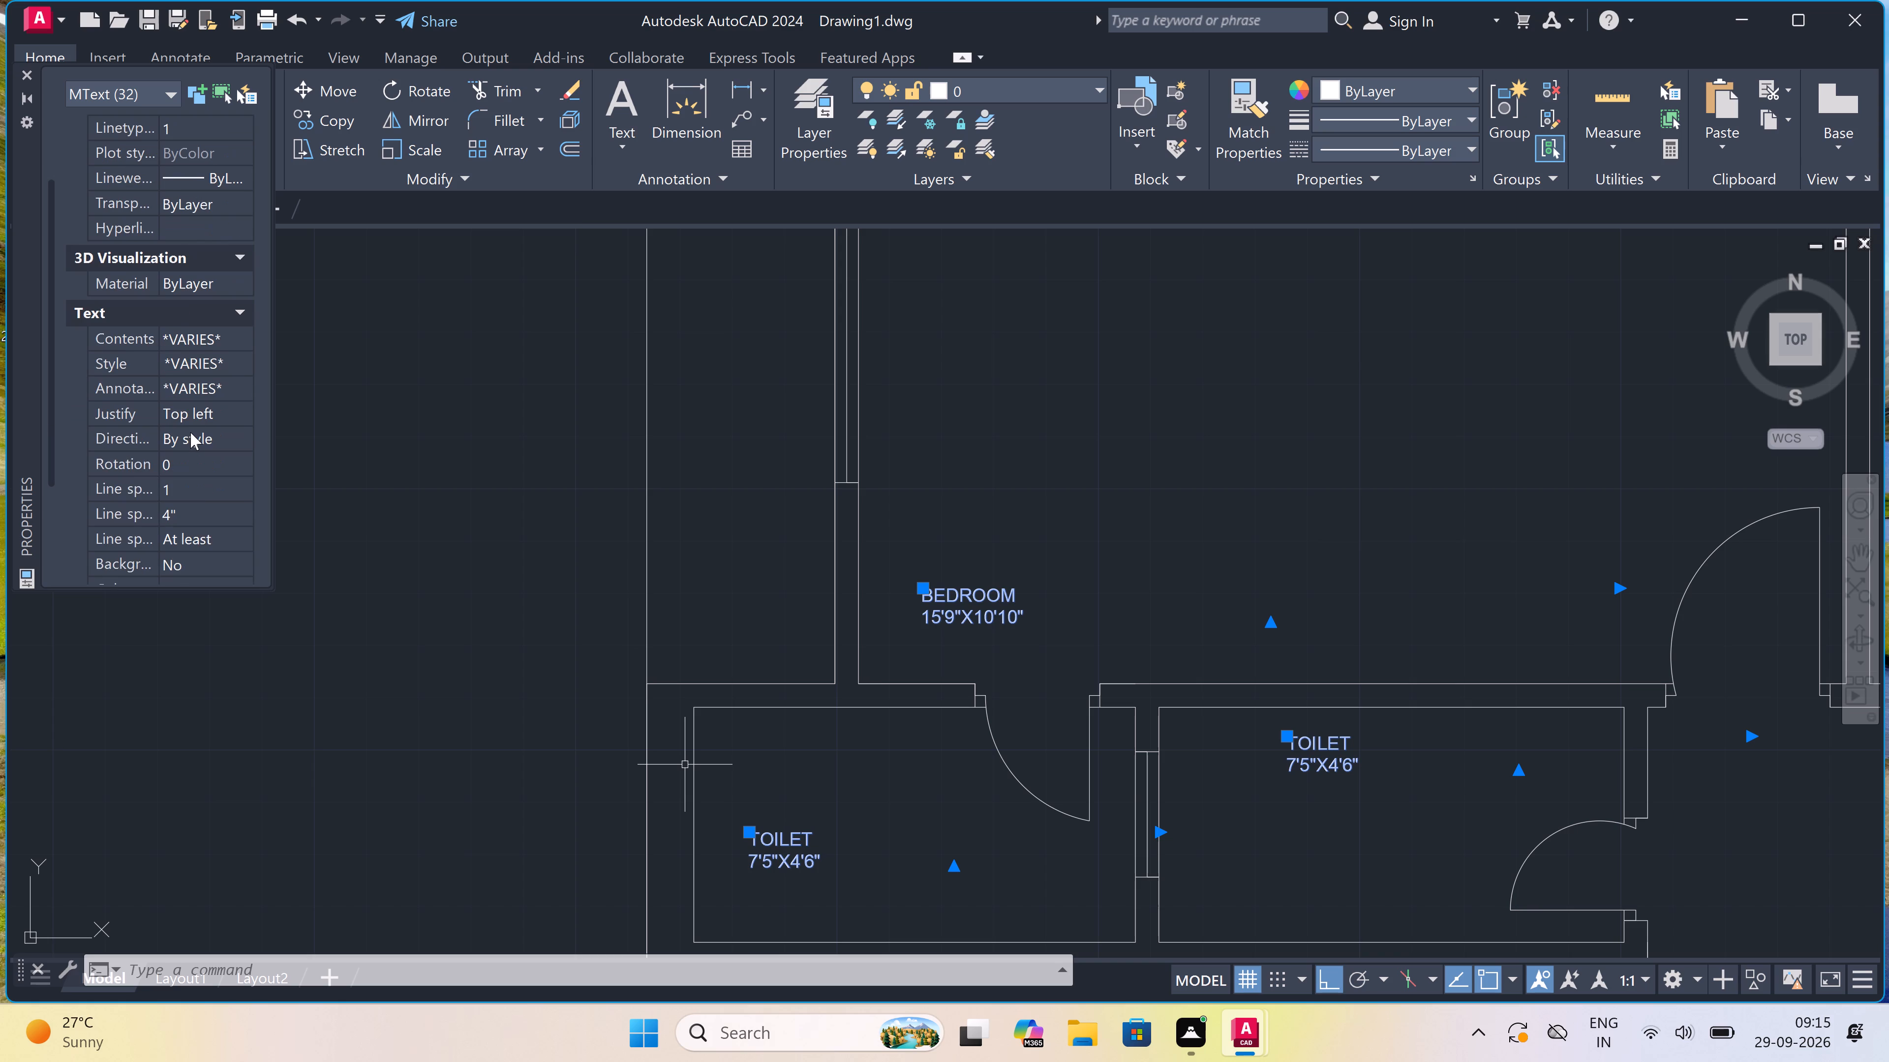
pyautogui.scroll(-3, 189, 432)
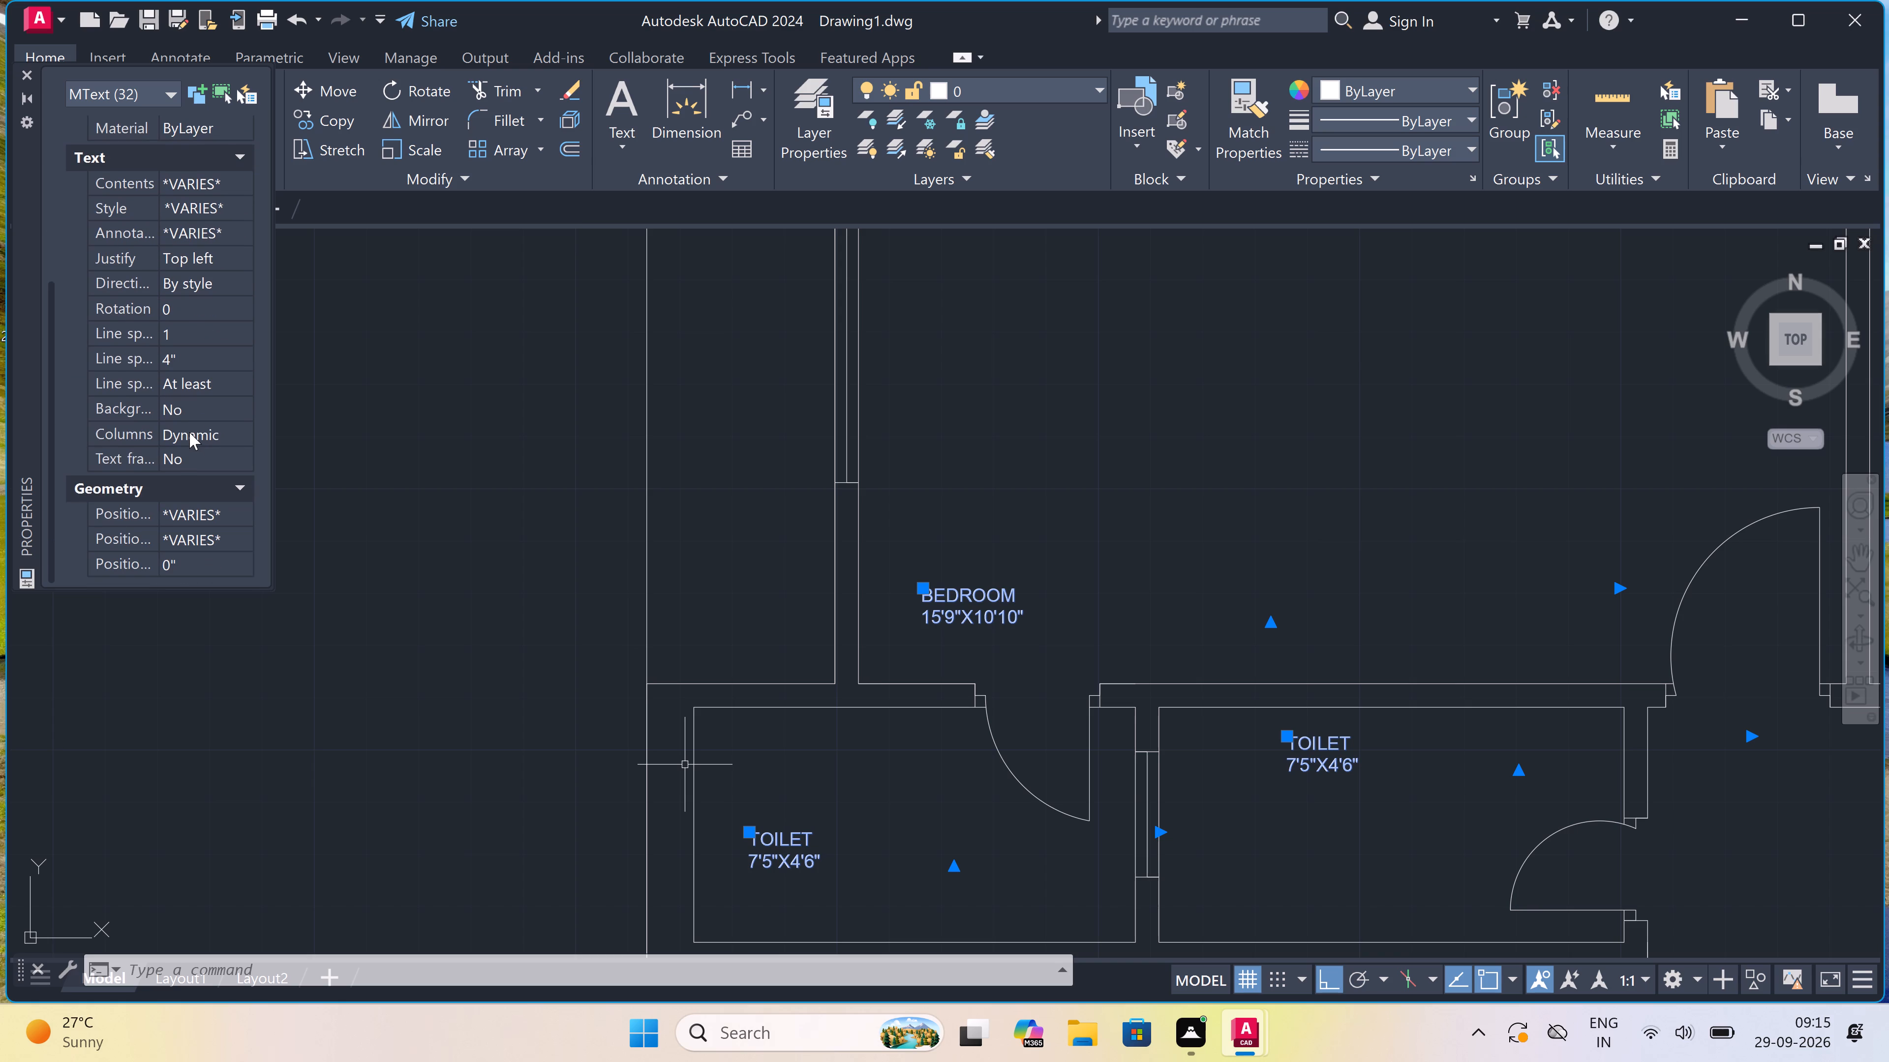
pyautogui.scroll(-1, 189, 432)
pyautogui.scroll(6, 189, 432)
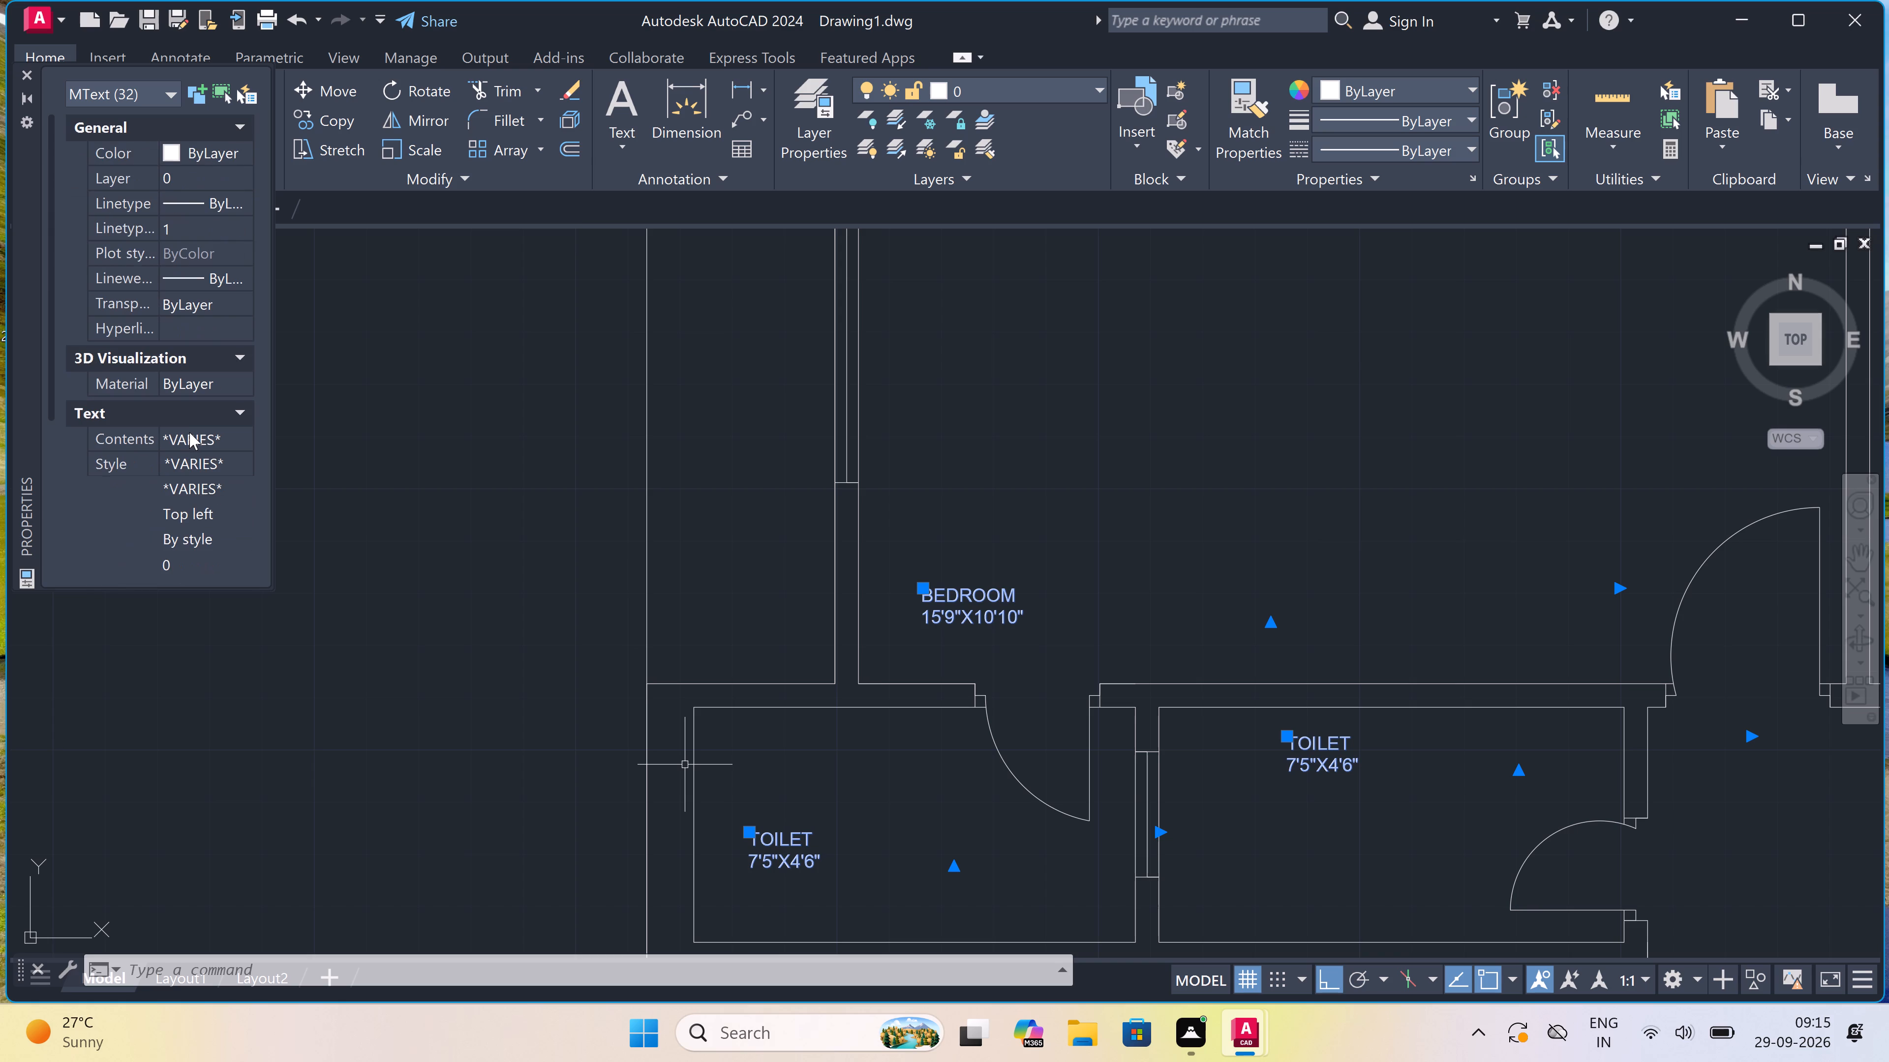
pyautogui.scroll(3, 189, 432)
pyautogui.scroll(-3, 189, 432)
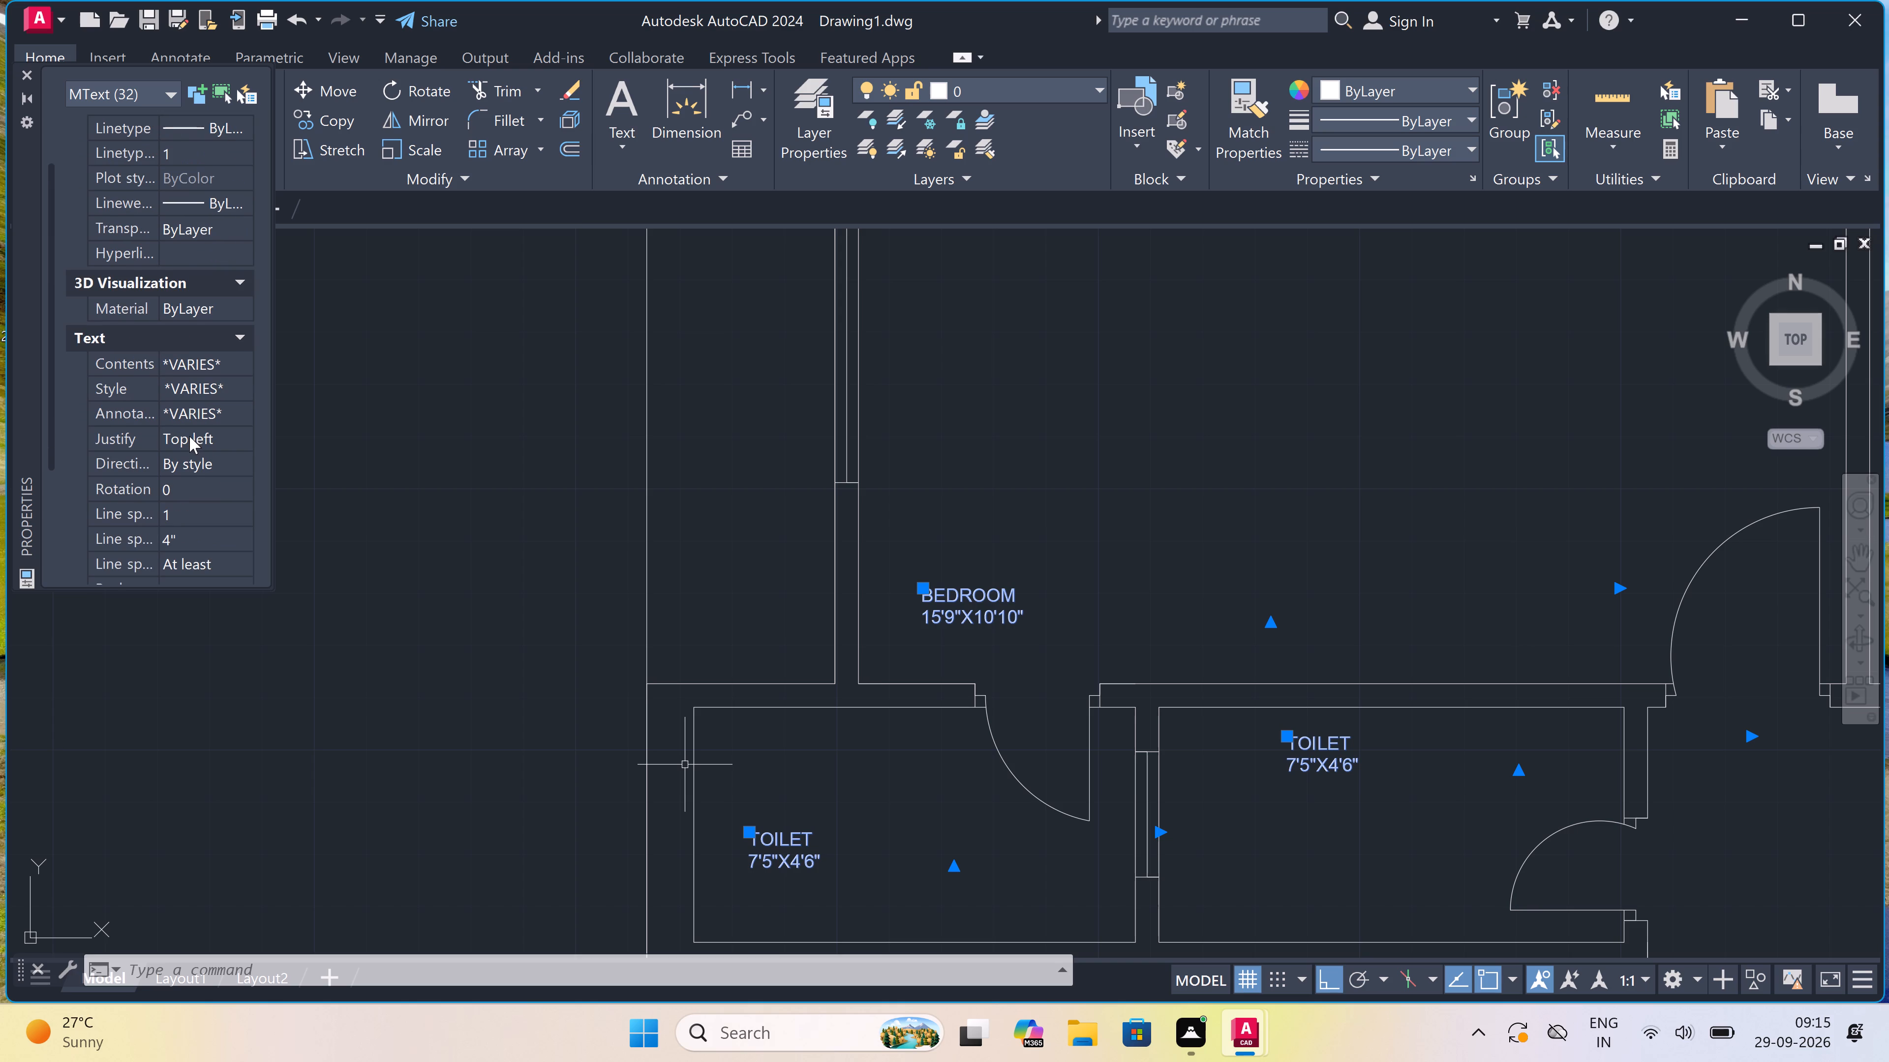
pyautogui.scroll(7, 189, 435)
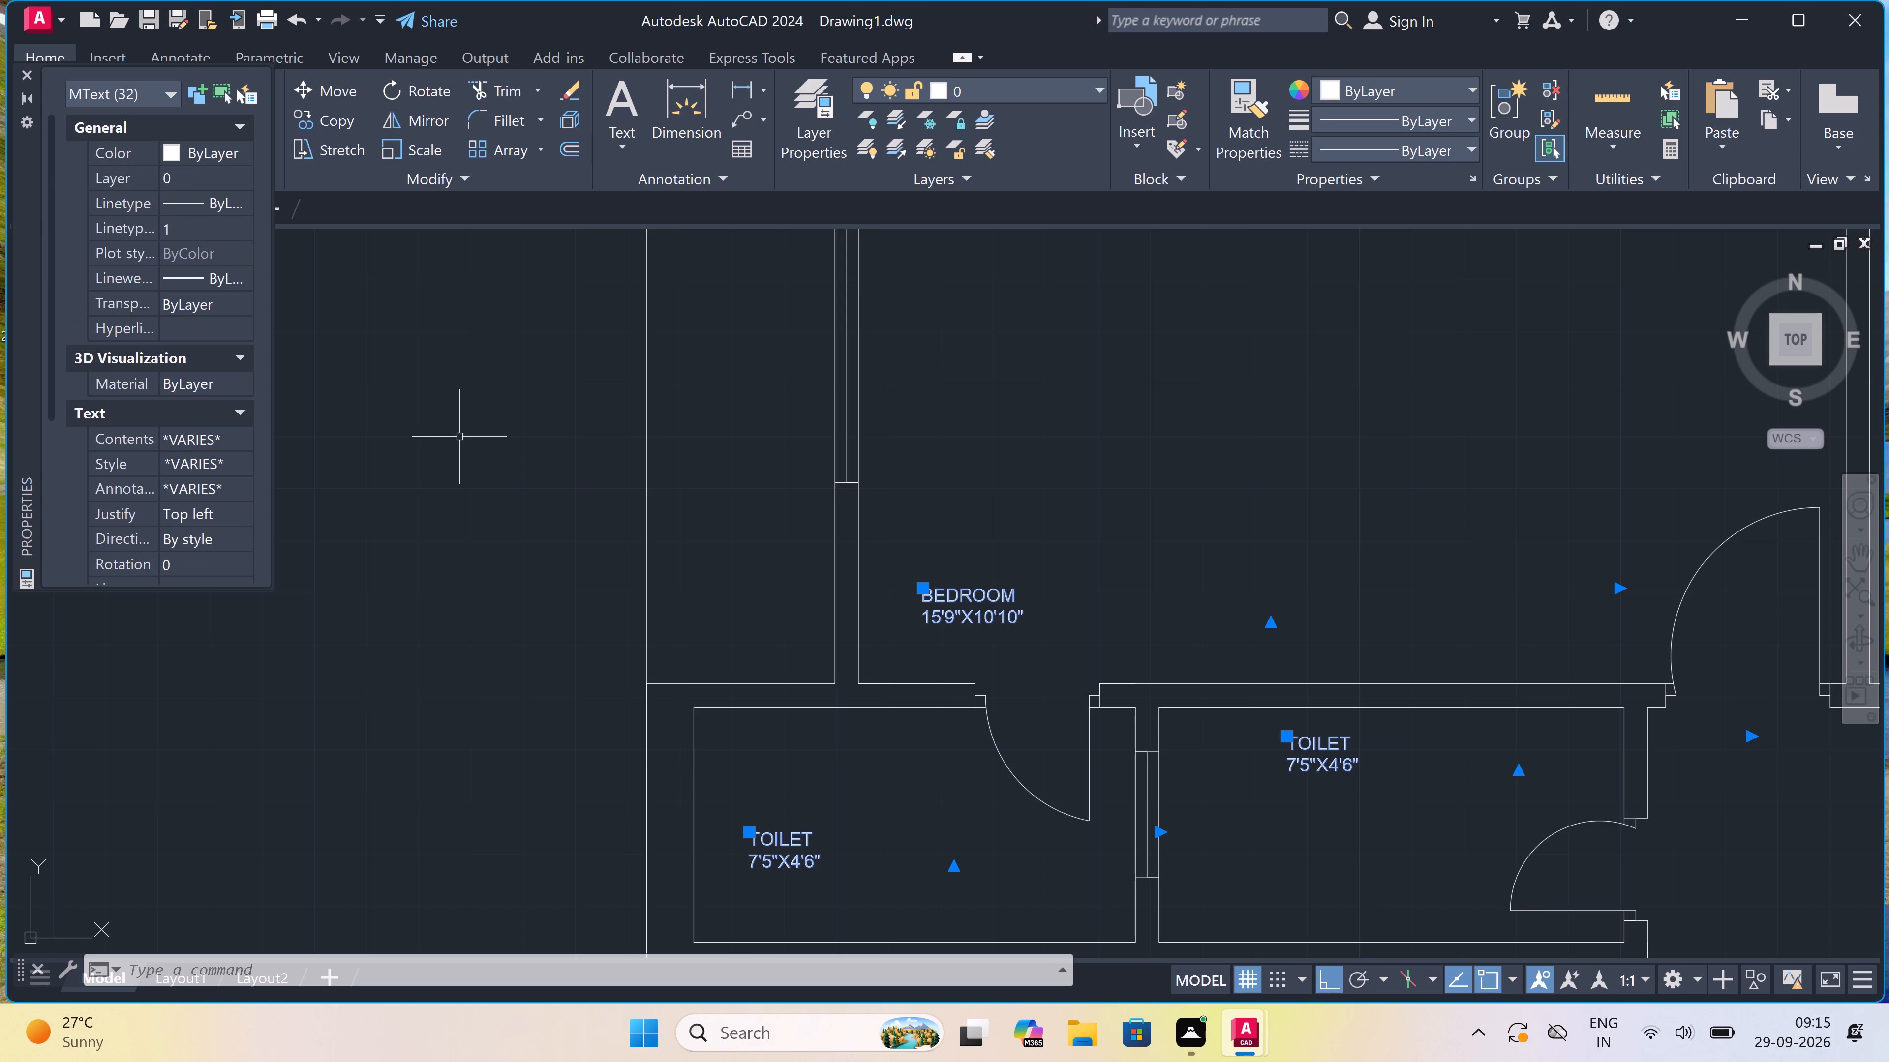
pyautogui.press('Escape')
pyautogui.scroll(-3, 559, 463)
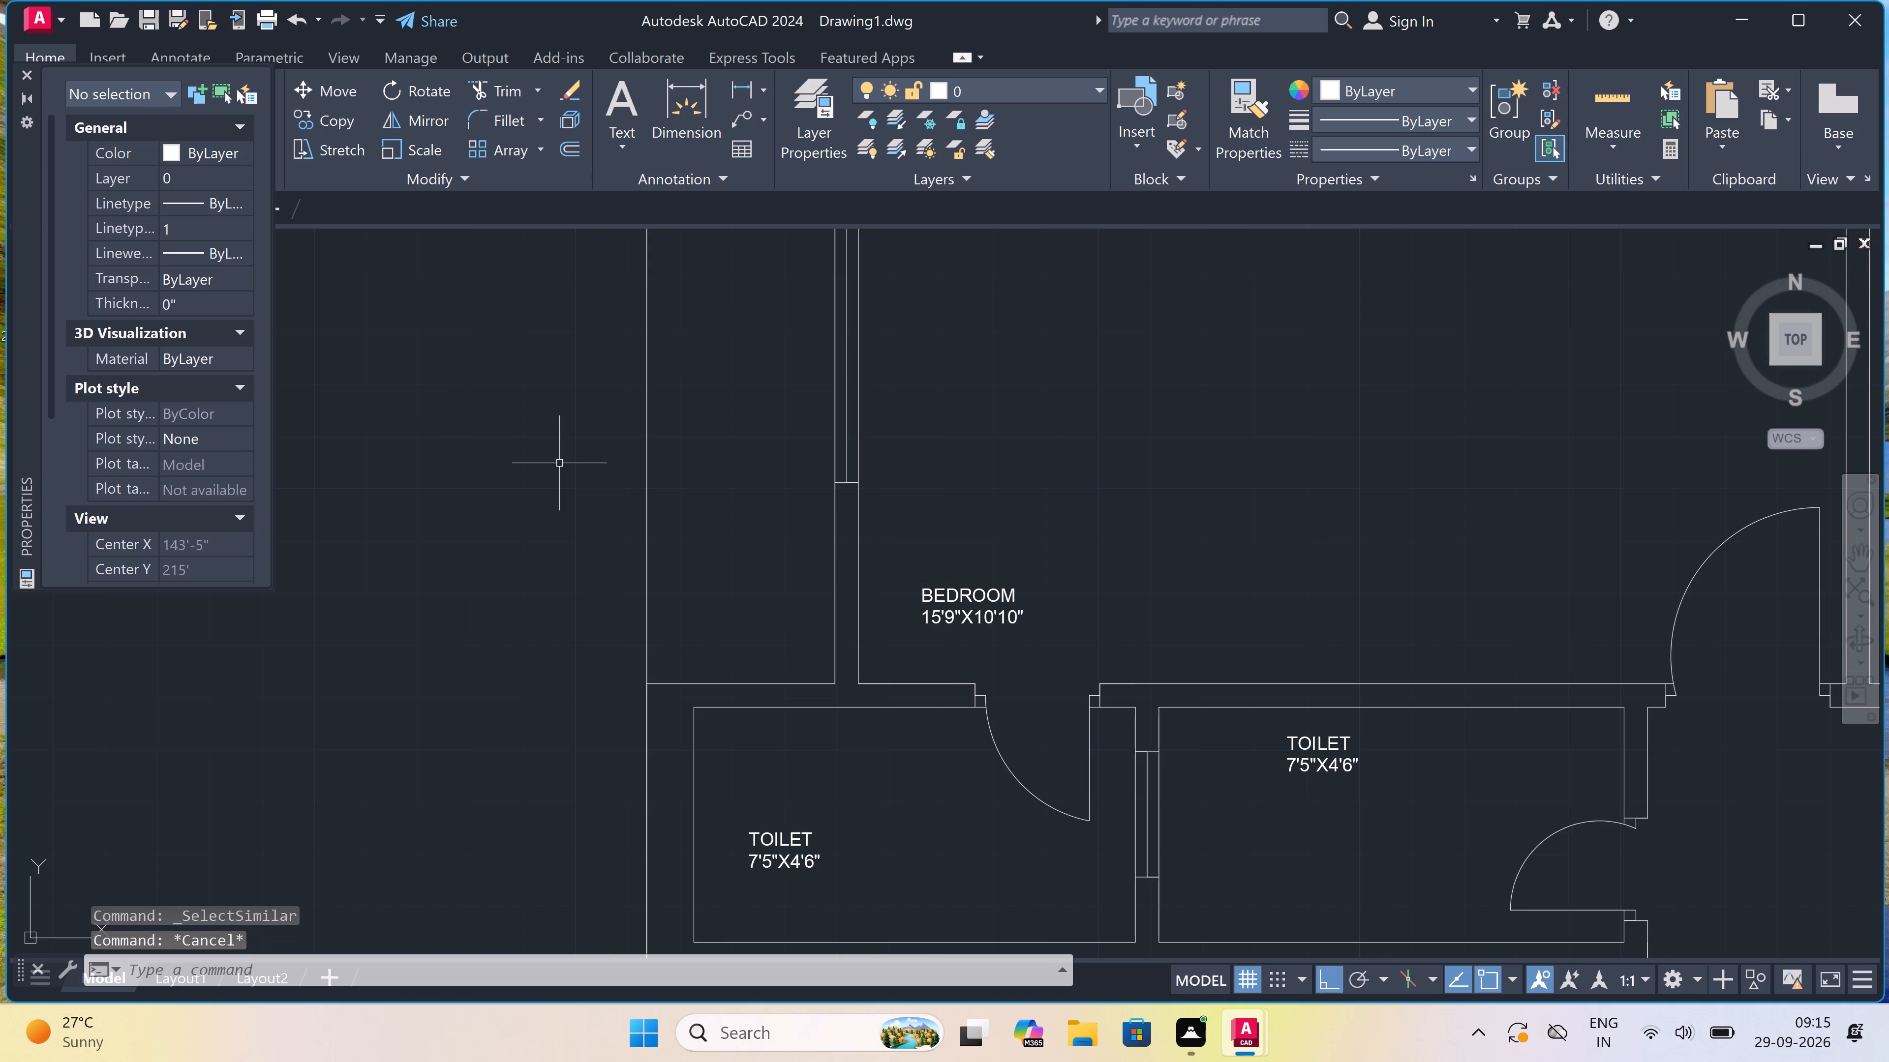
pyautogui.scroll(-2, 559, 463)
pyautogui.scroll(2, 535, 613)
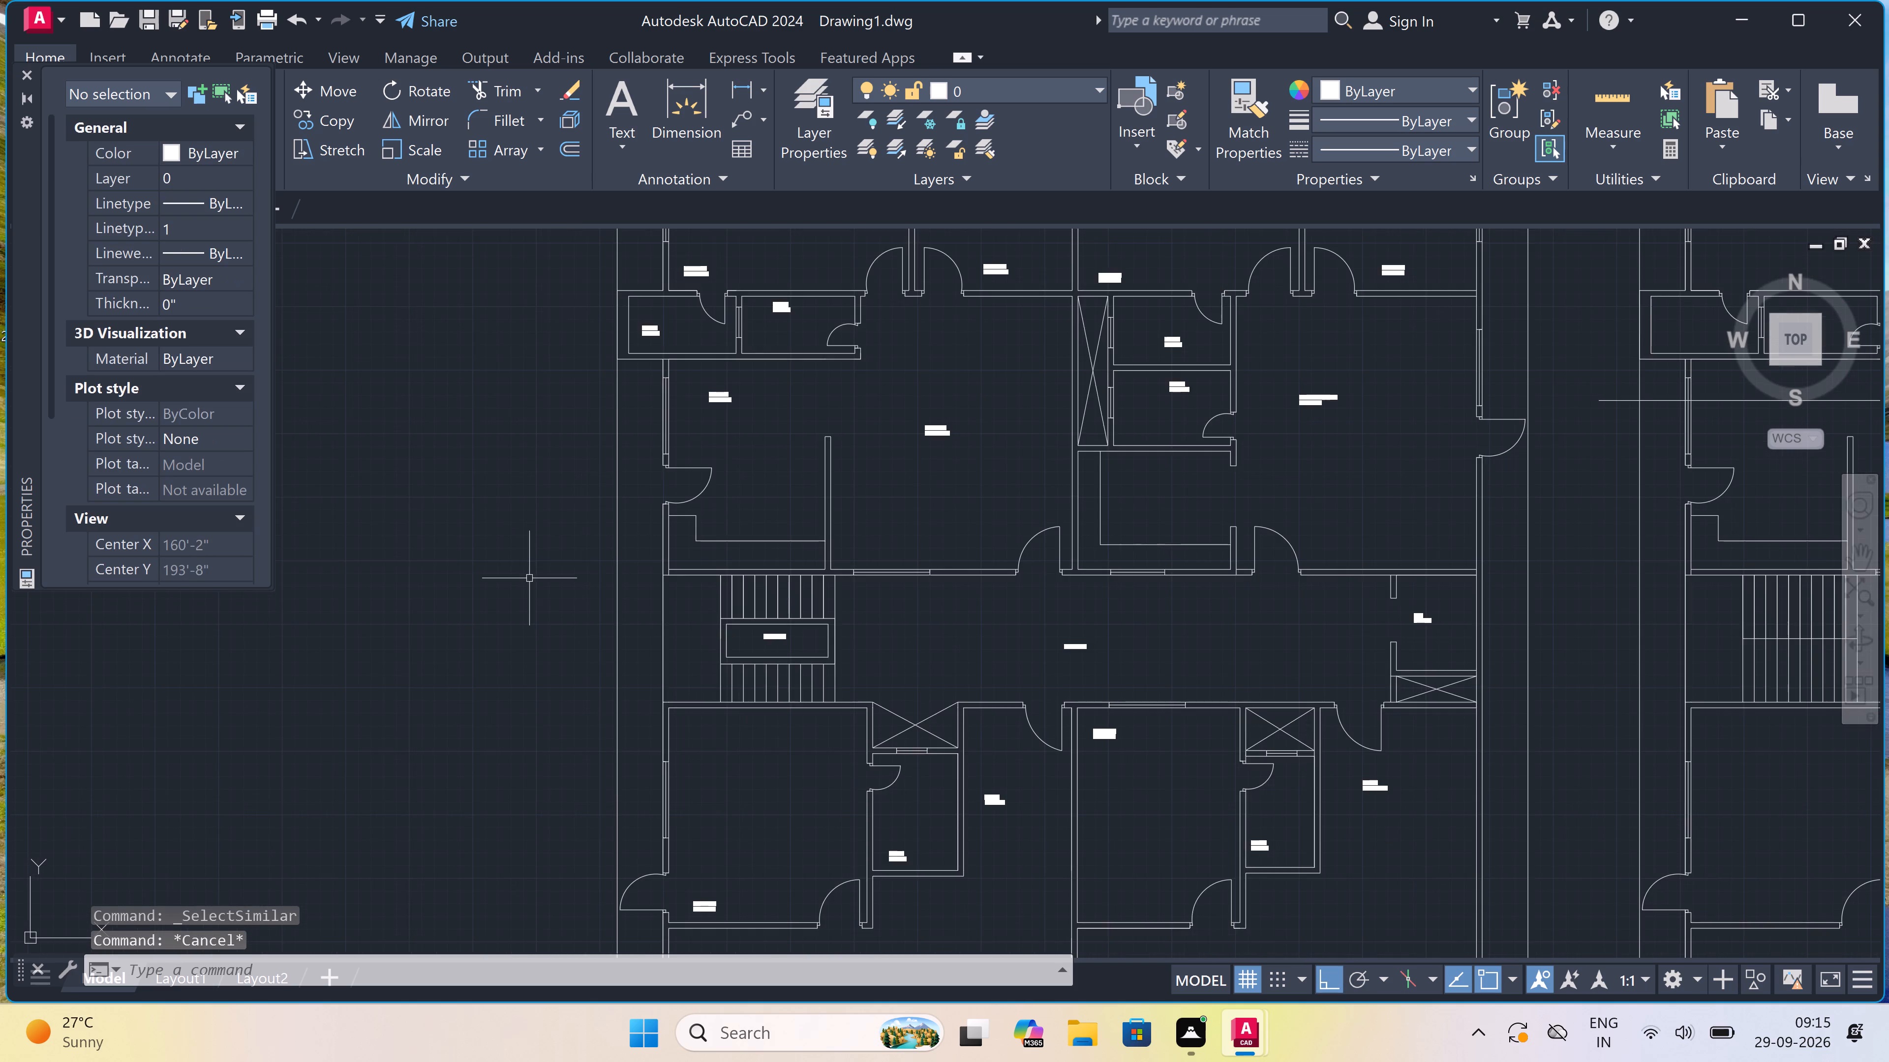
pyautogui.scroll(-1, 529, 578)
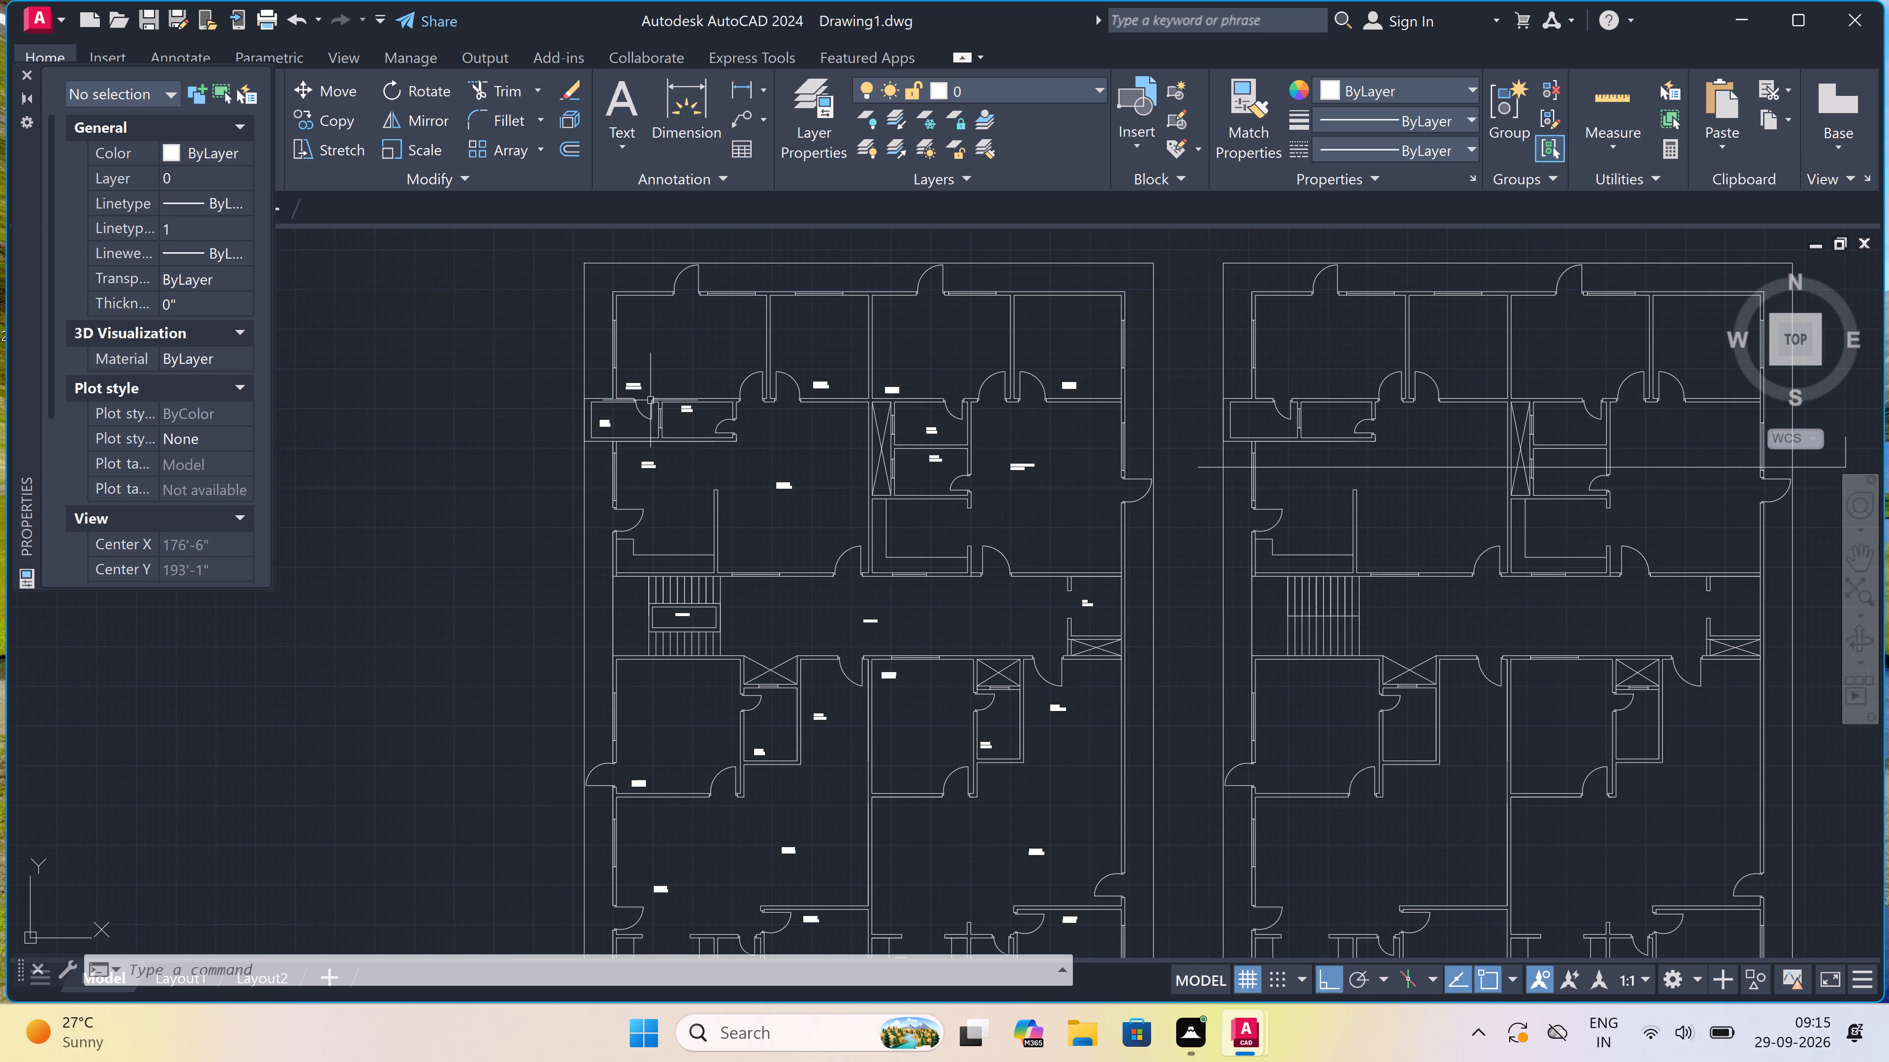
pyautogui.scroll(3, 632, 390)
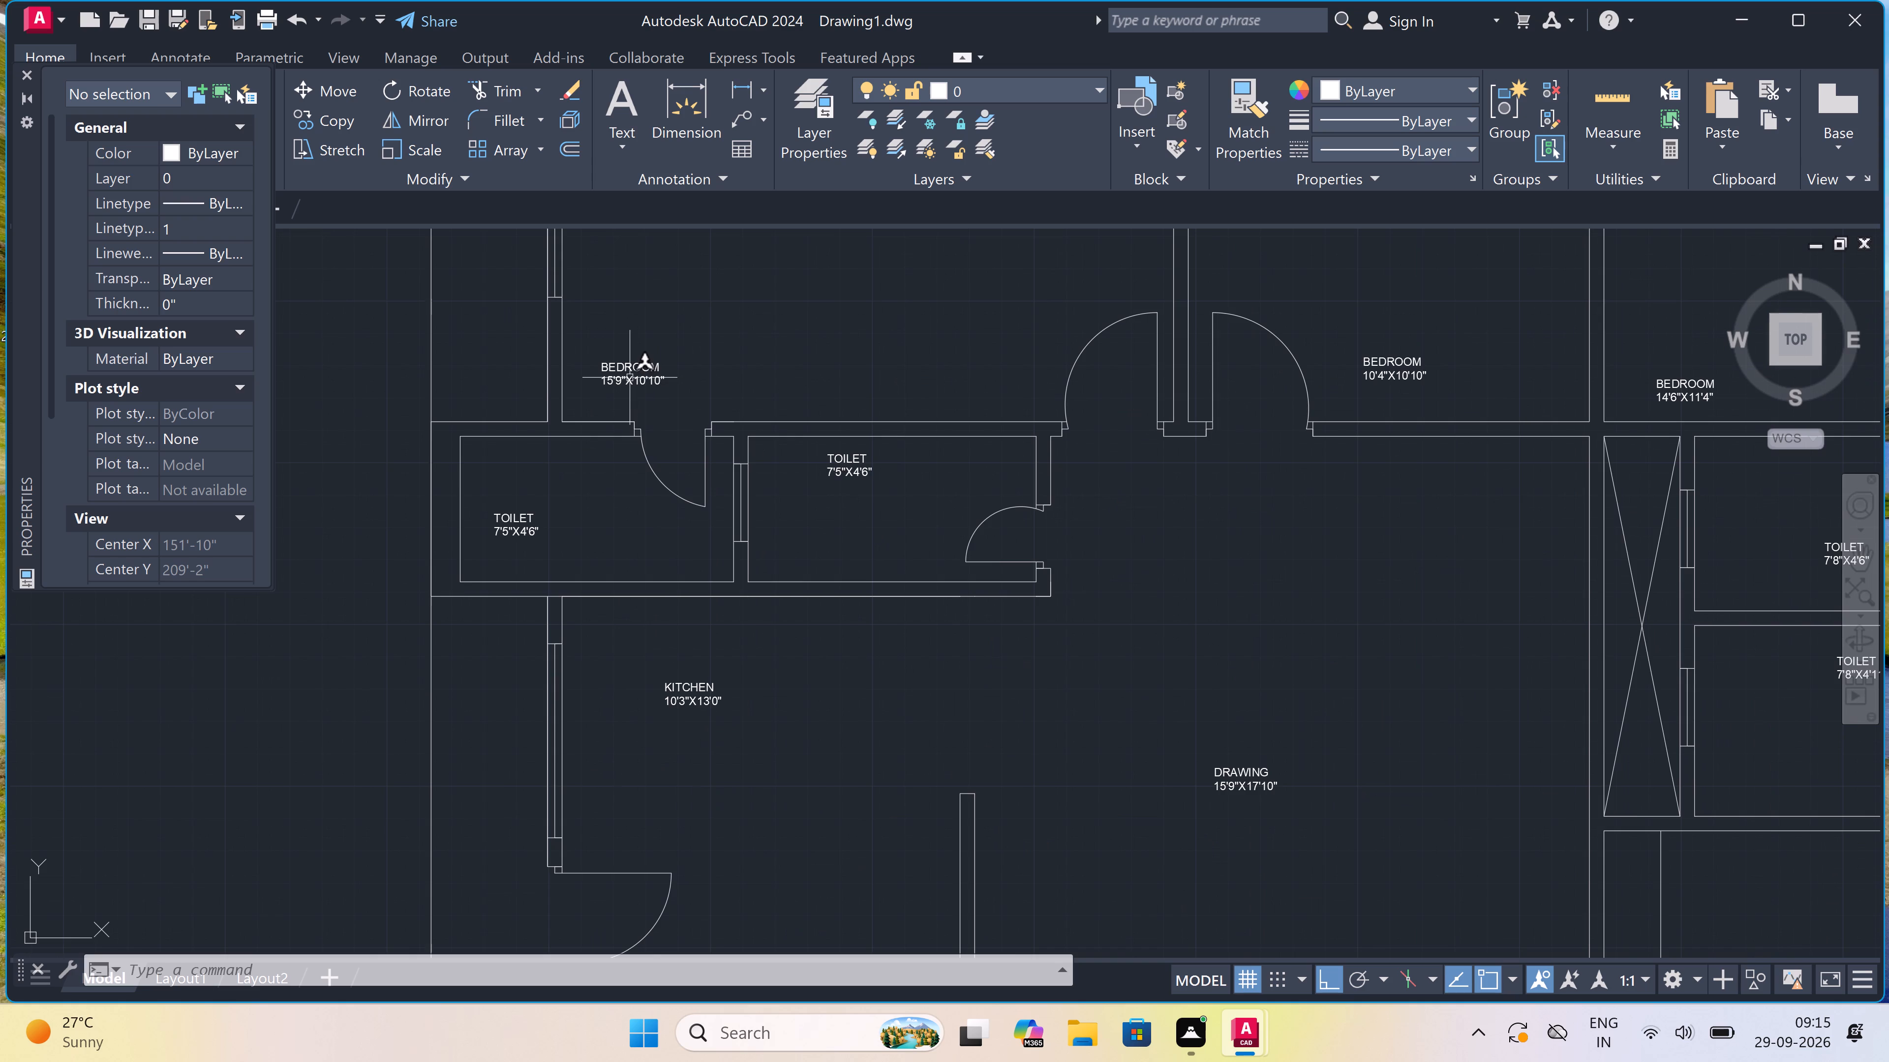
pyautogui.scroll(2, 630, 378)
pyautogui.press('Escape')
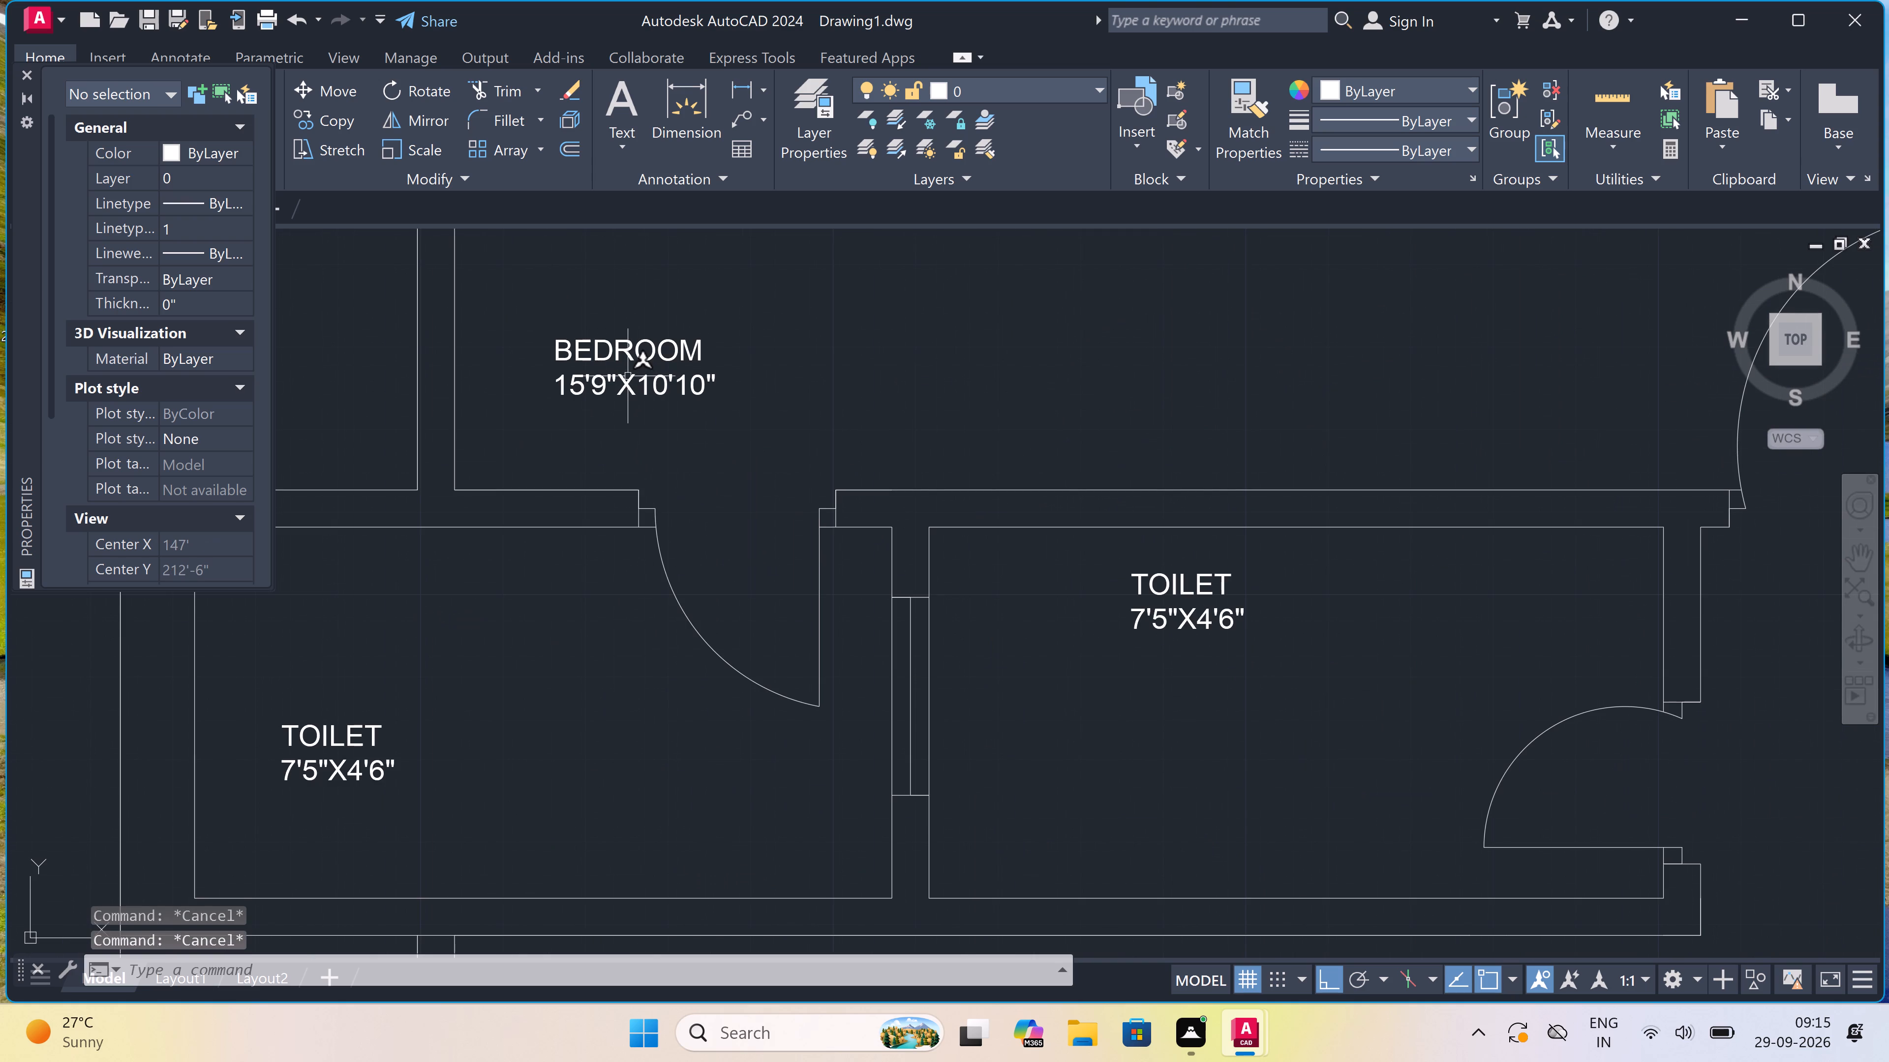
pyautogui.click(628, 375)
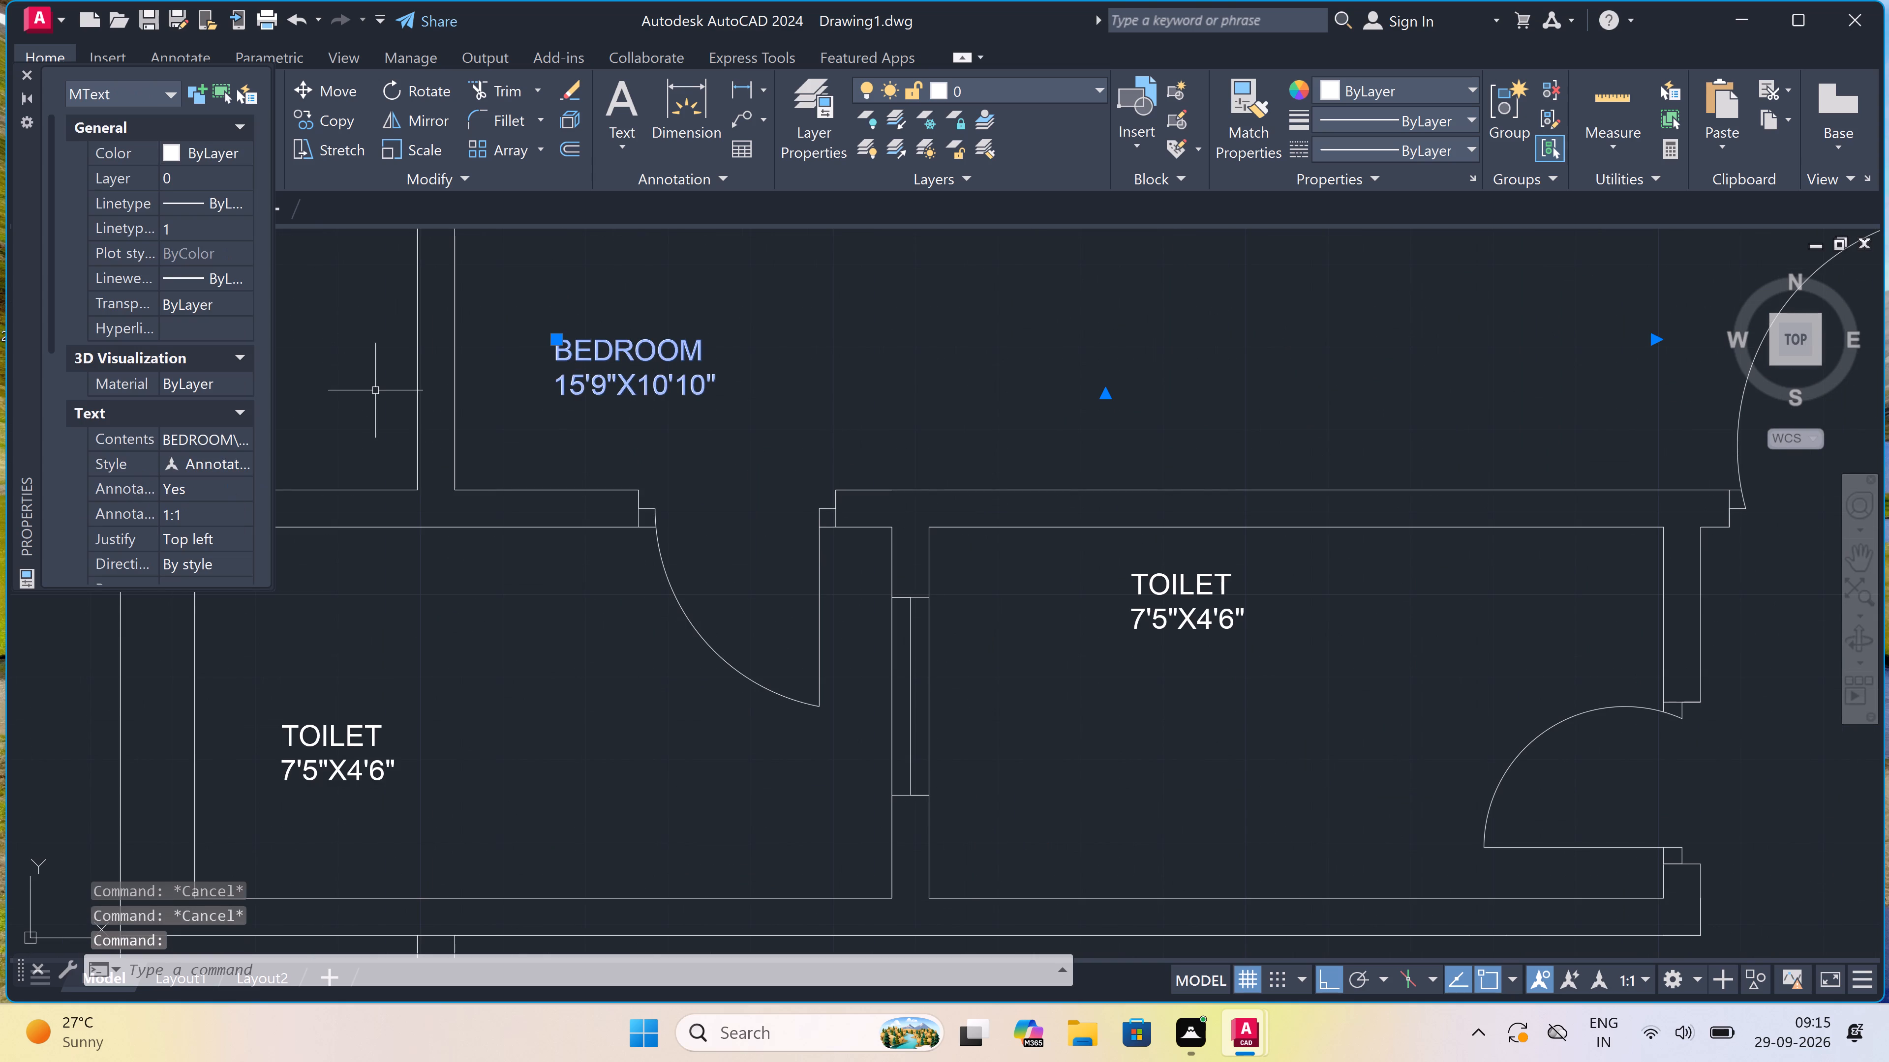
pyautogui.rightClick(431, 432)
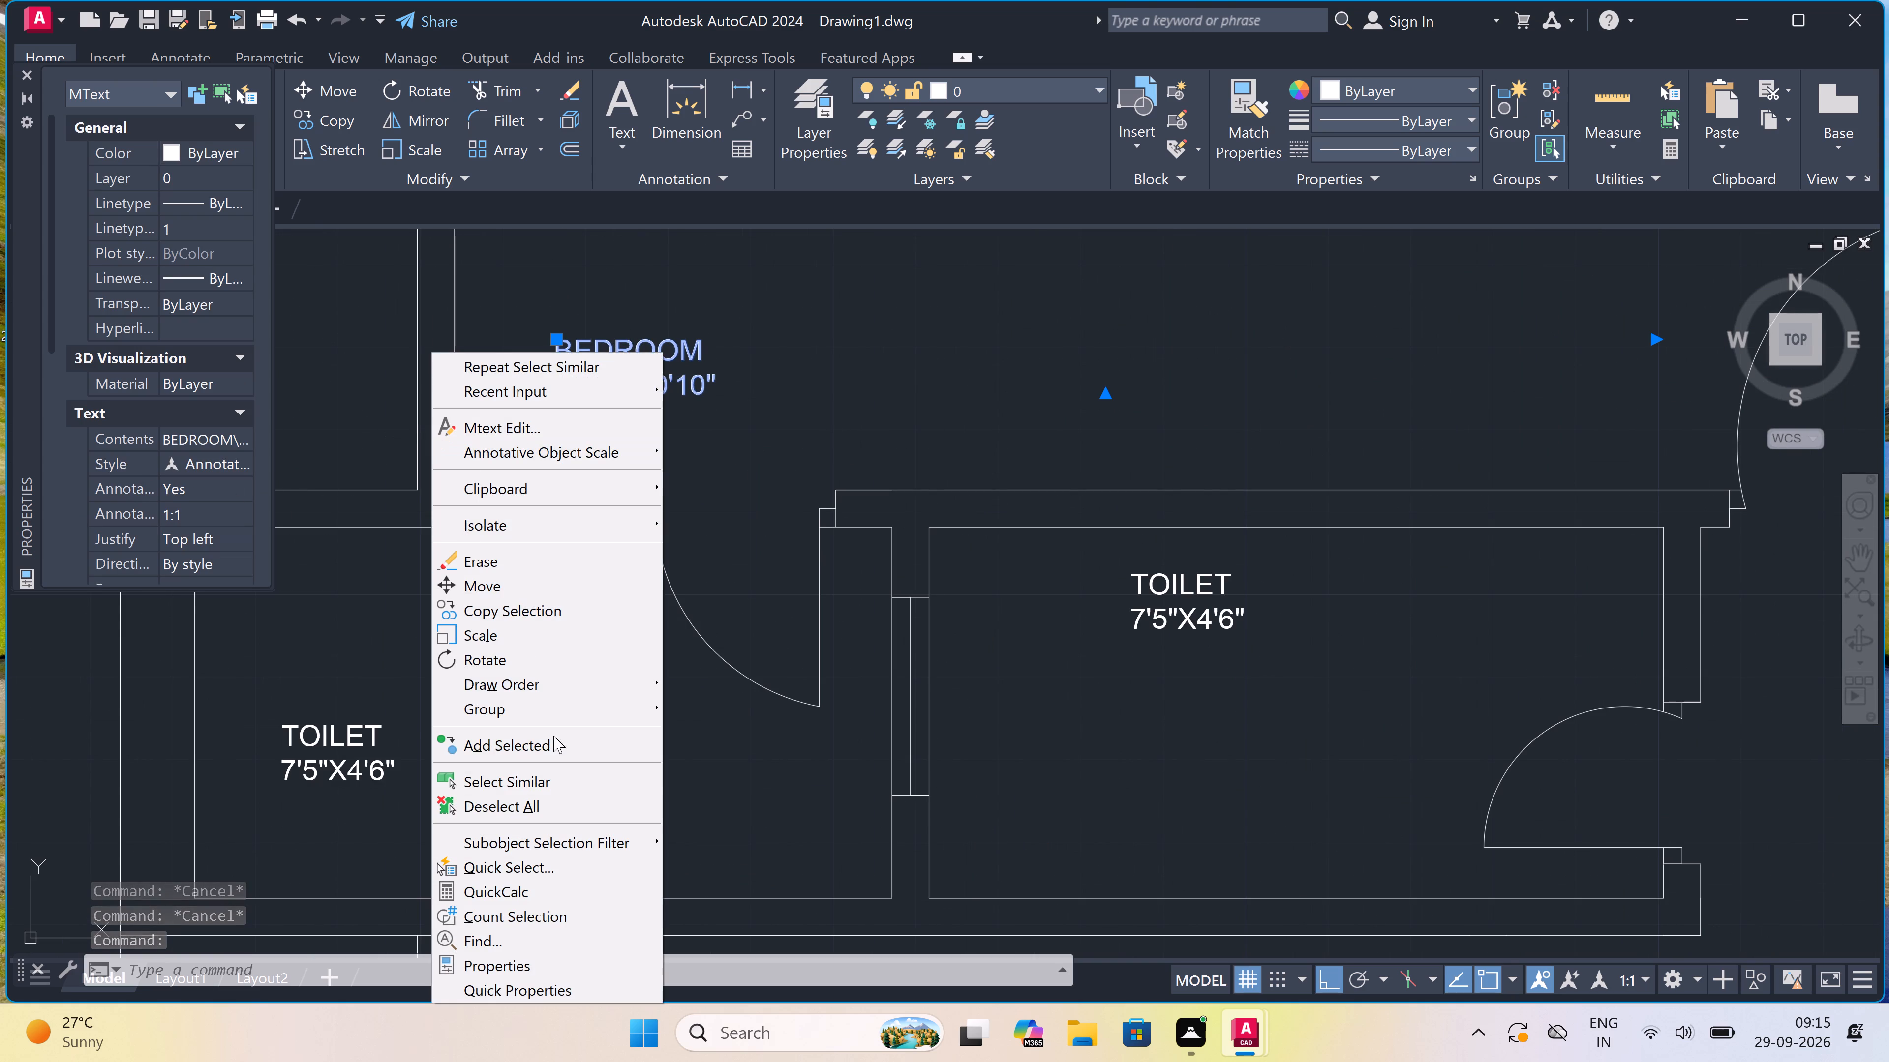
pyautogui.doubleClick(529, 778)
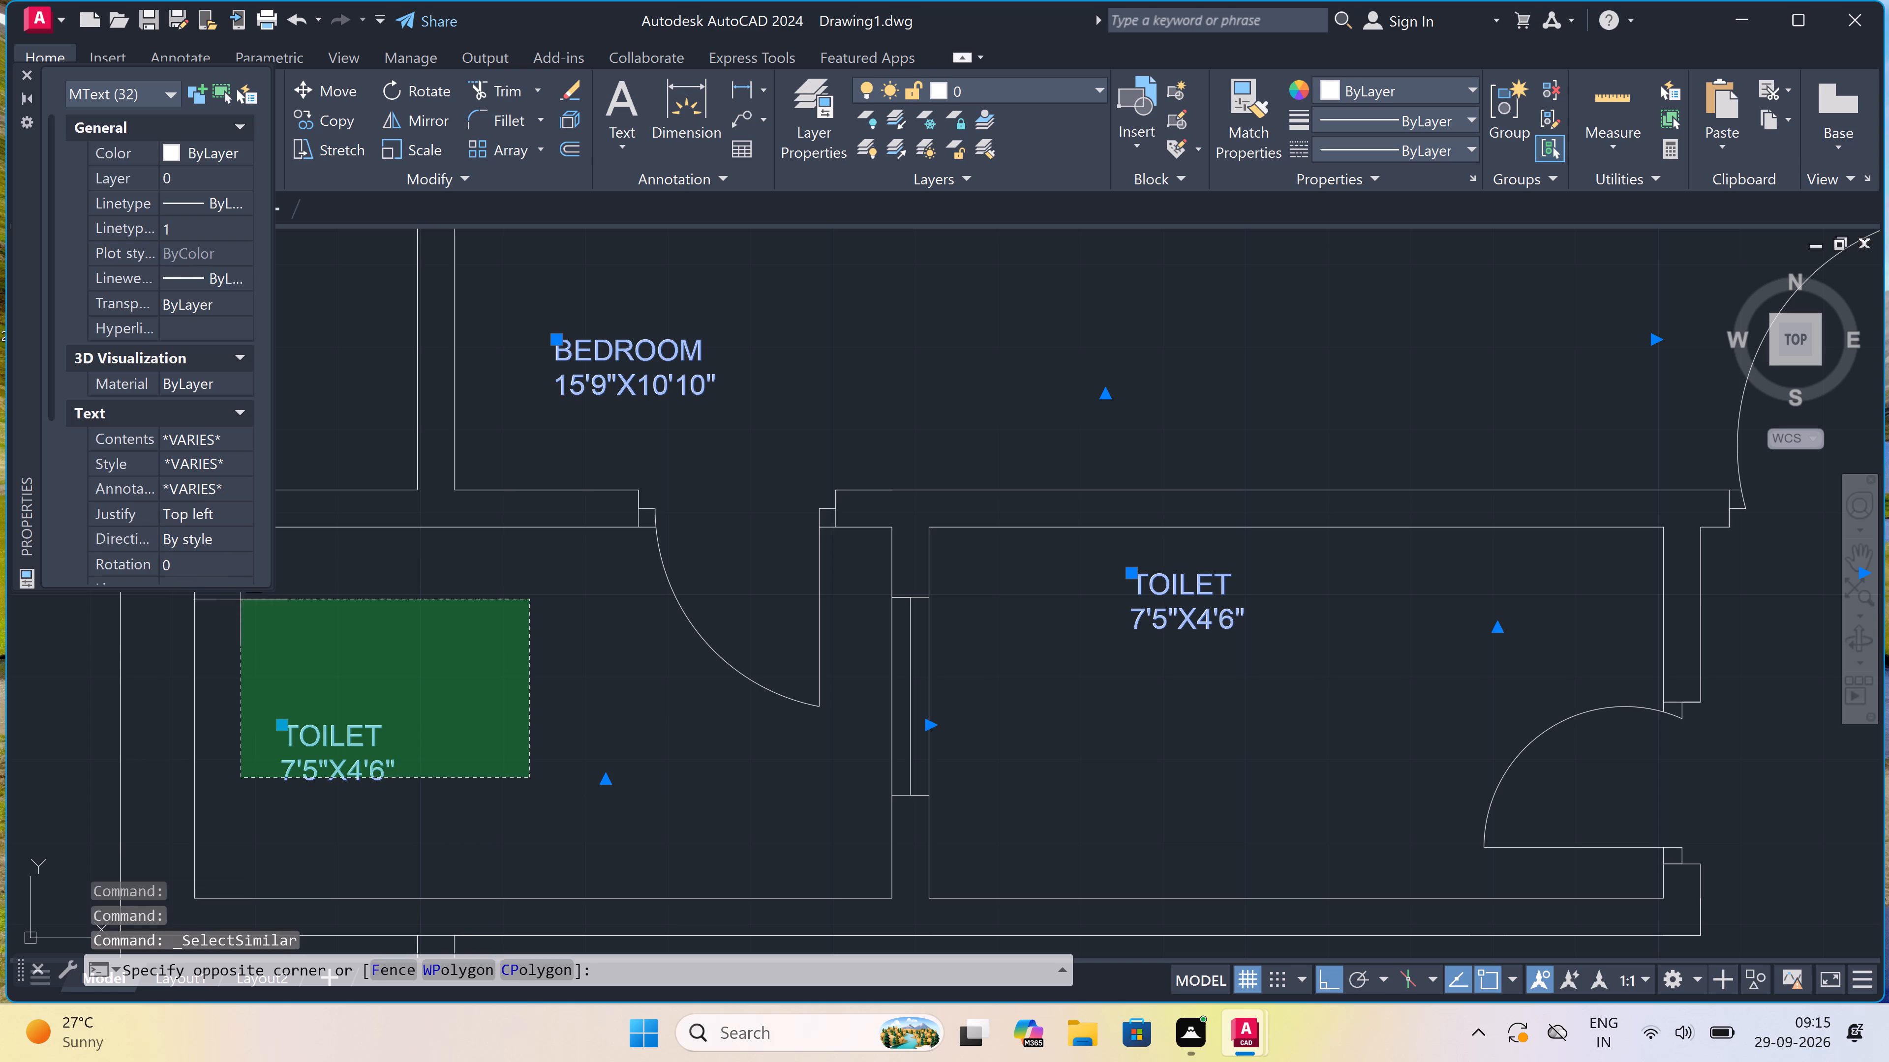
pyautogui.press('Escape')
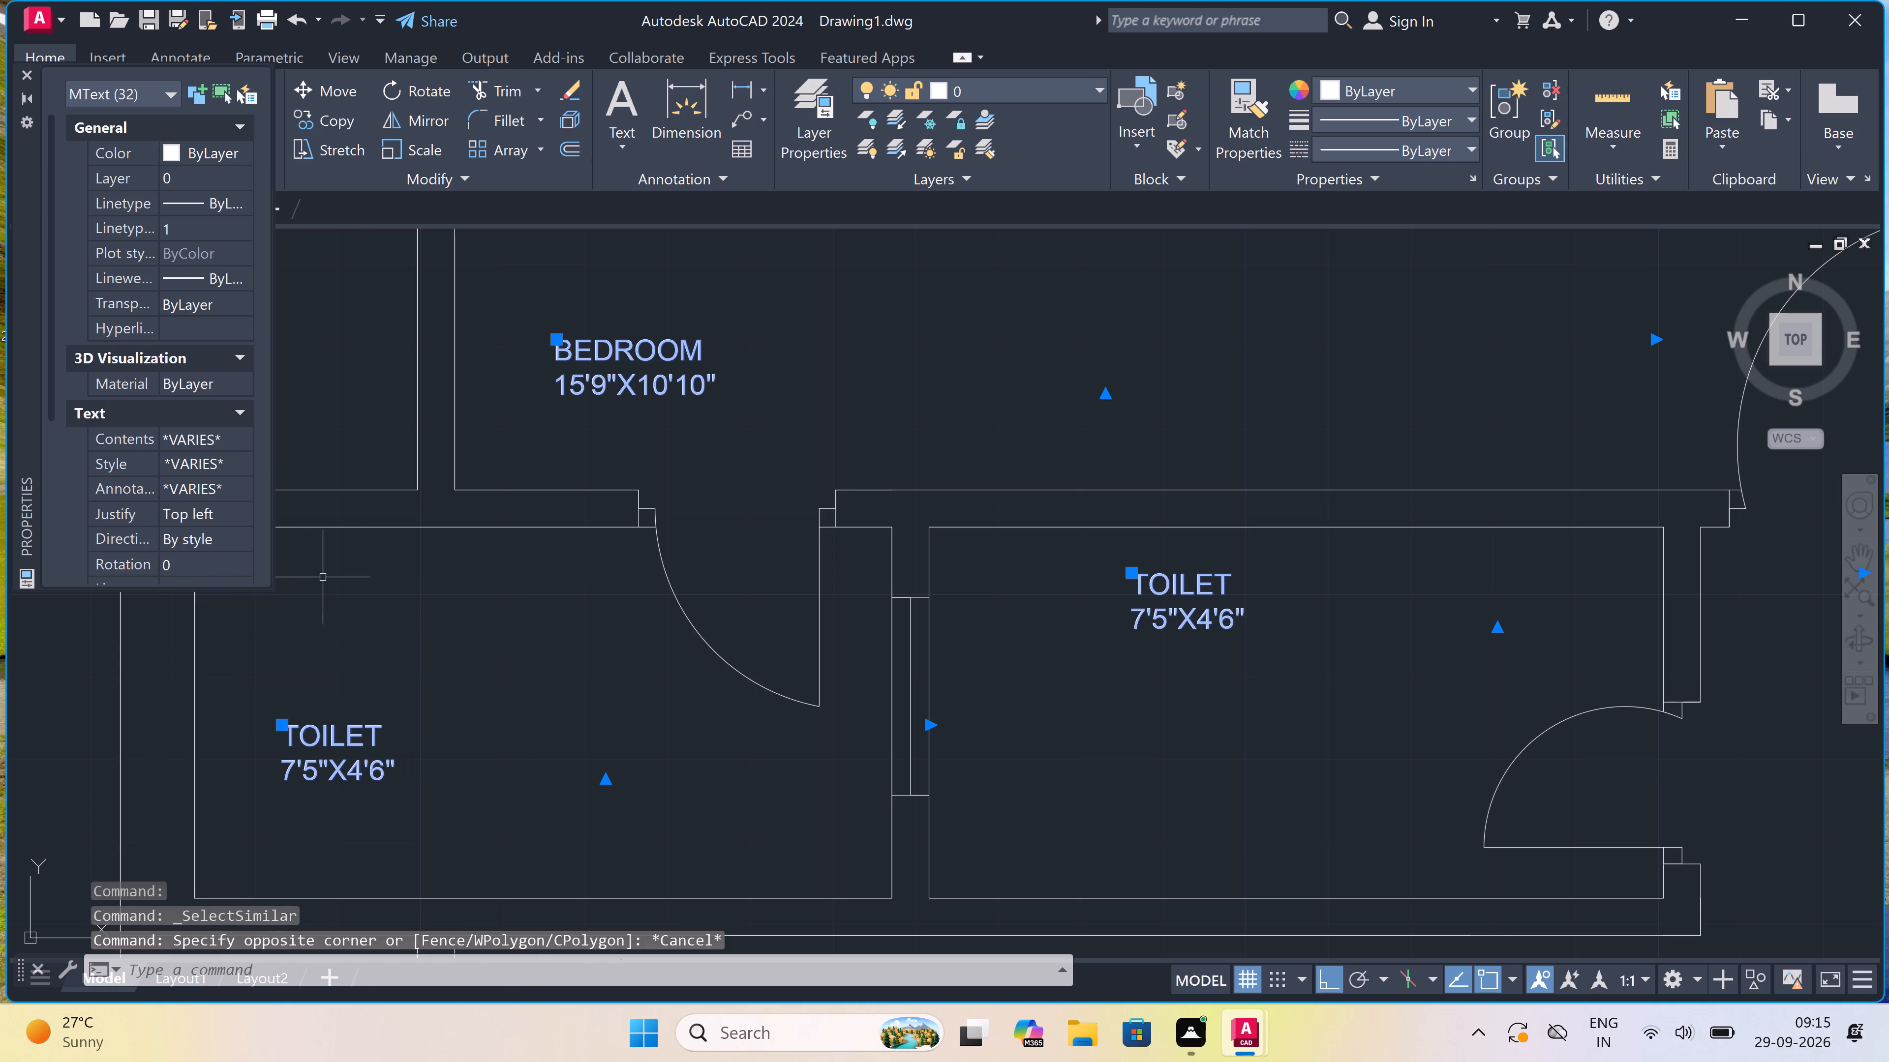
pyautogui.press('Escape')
# Select the 15'9"X10'10" BEDROOM label and examine its text and geometry properties, including the text height settings.
pyautogui.scroll(-2, 597, 569)
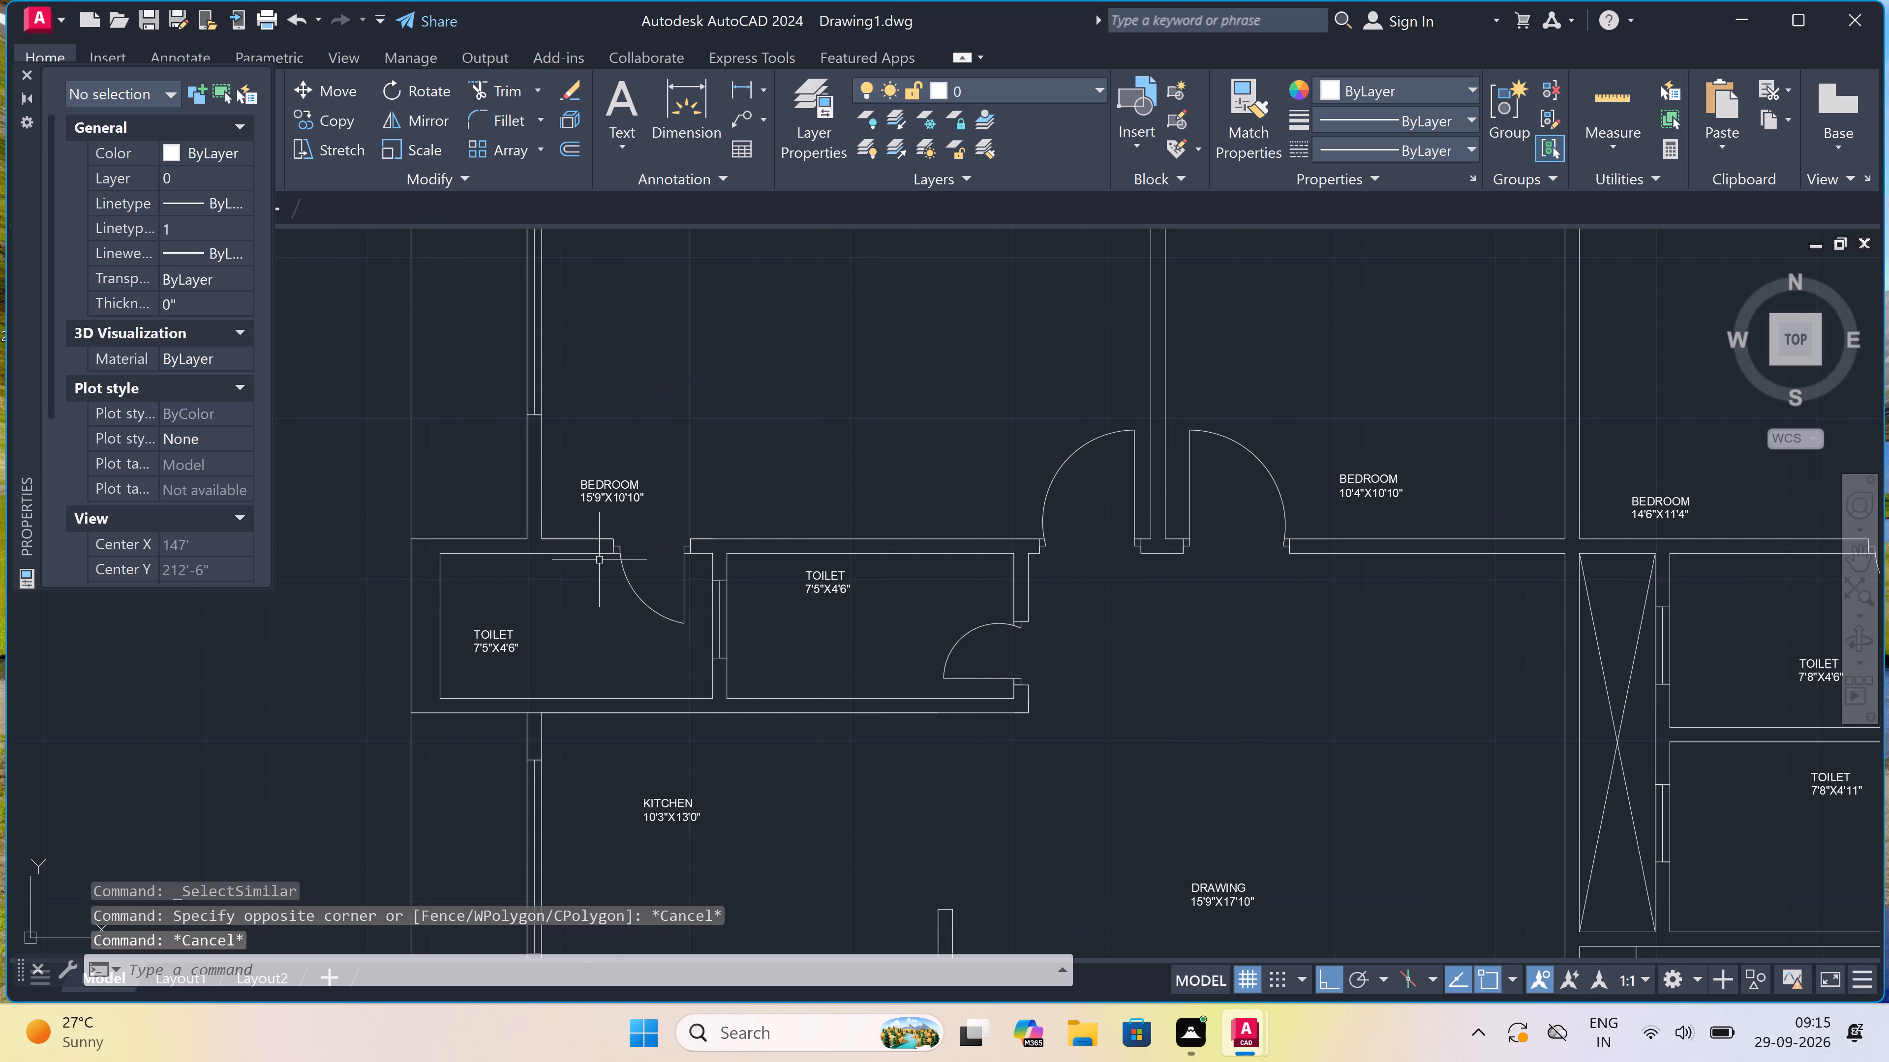
pyautogui.scroll(-2, 590, 506)
pyautogui.scroll(2, 592, 499)
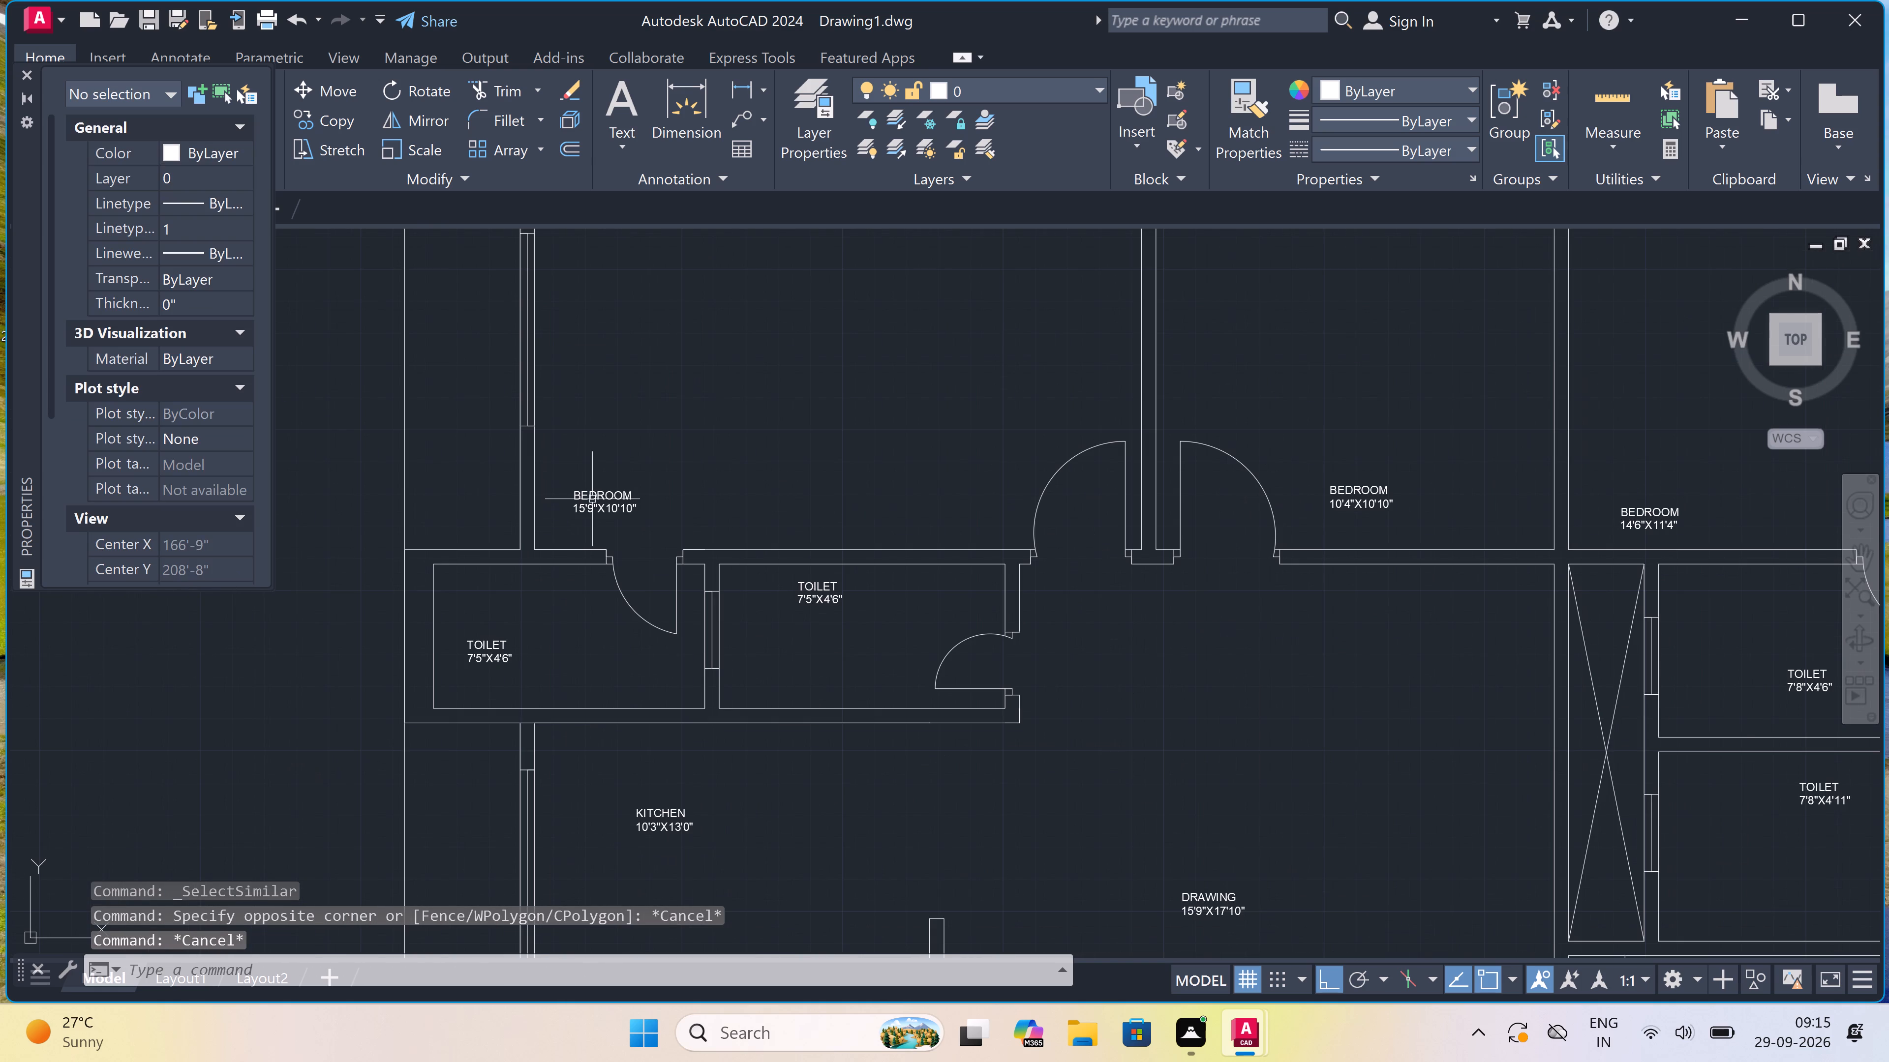
pyautogui.click(595, 498)
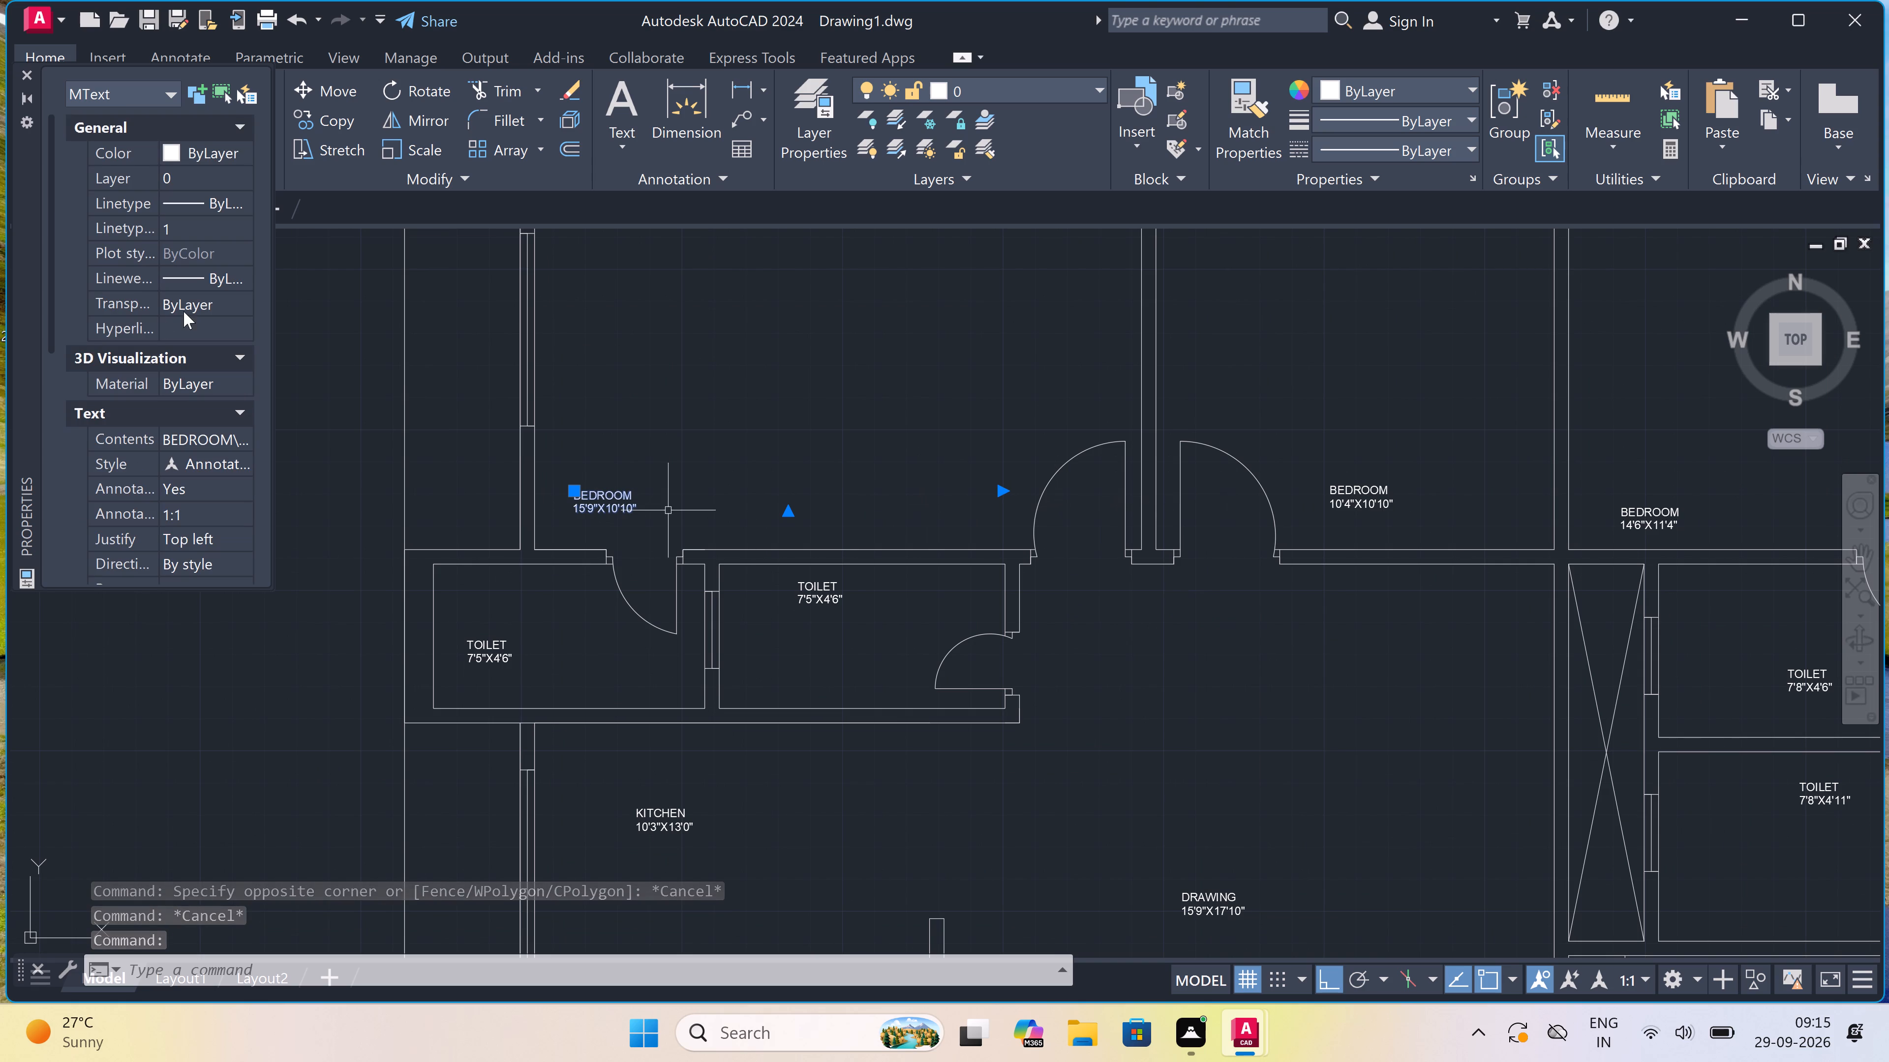
pyautogui.scroll(-4, 174, 332)
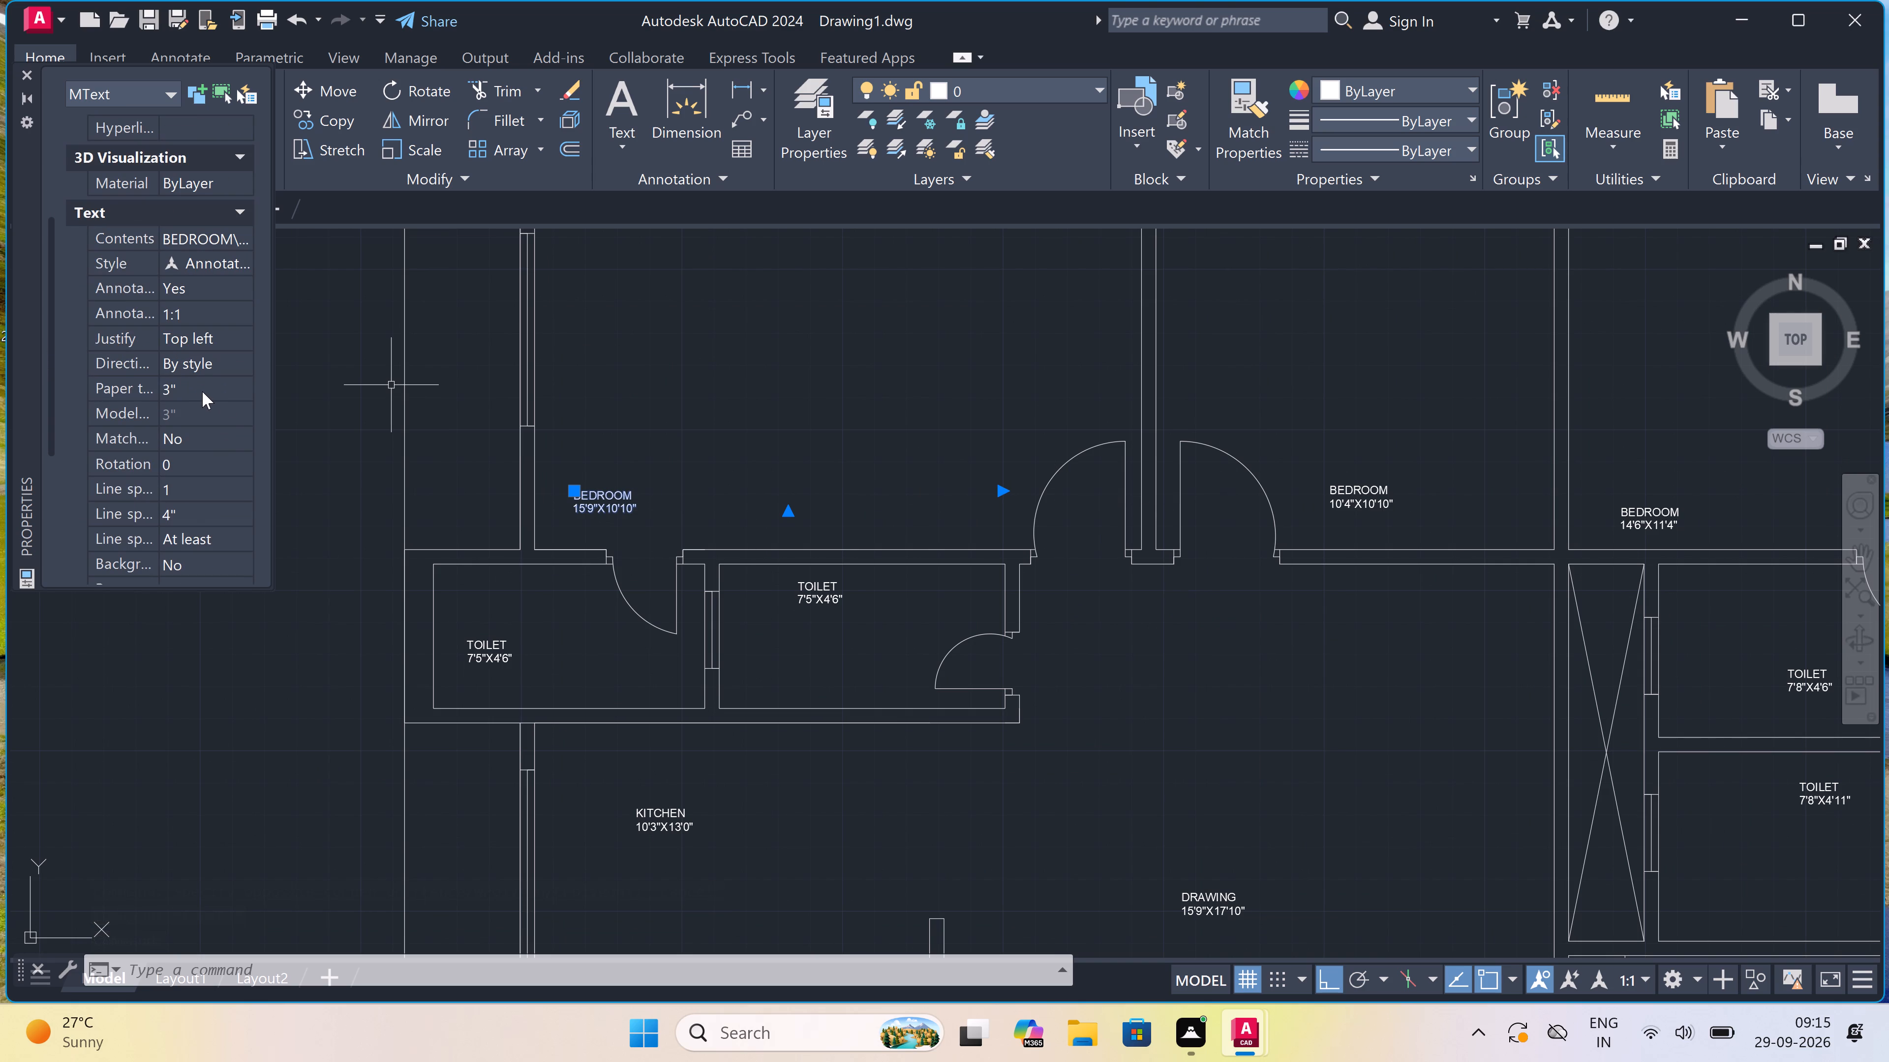
pyautogui.scroll(-3, 199, 397)
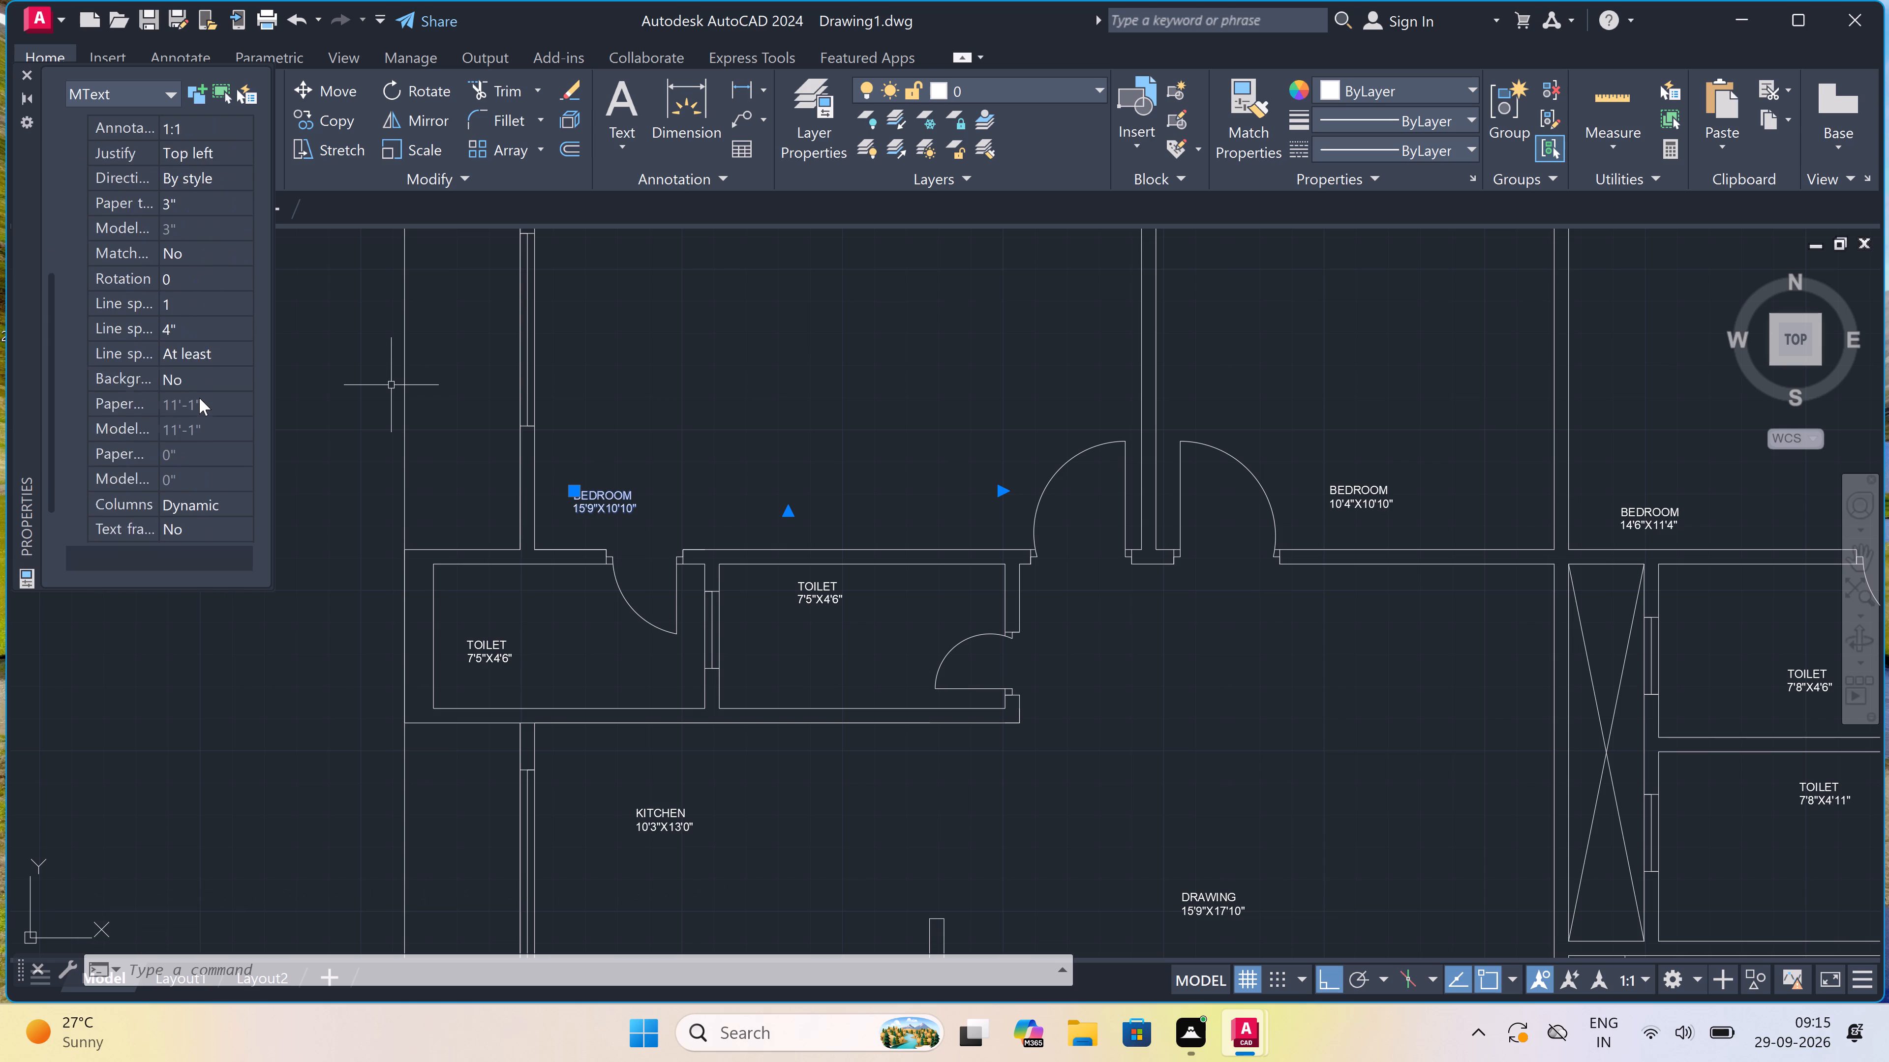
pyautogui.scroll(-5, 199, 398)
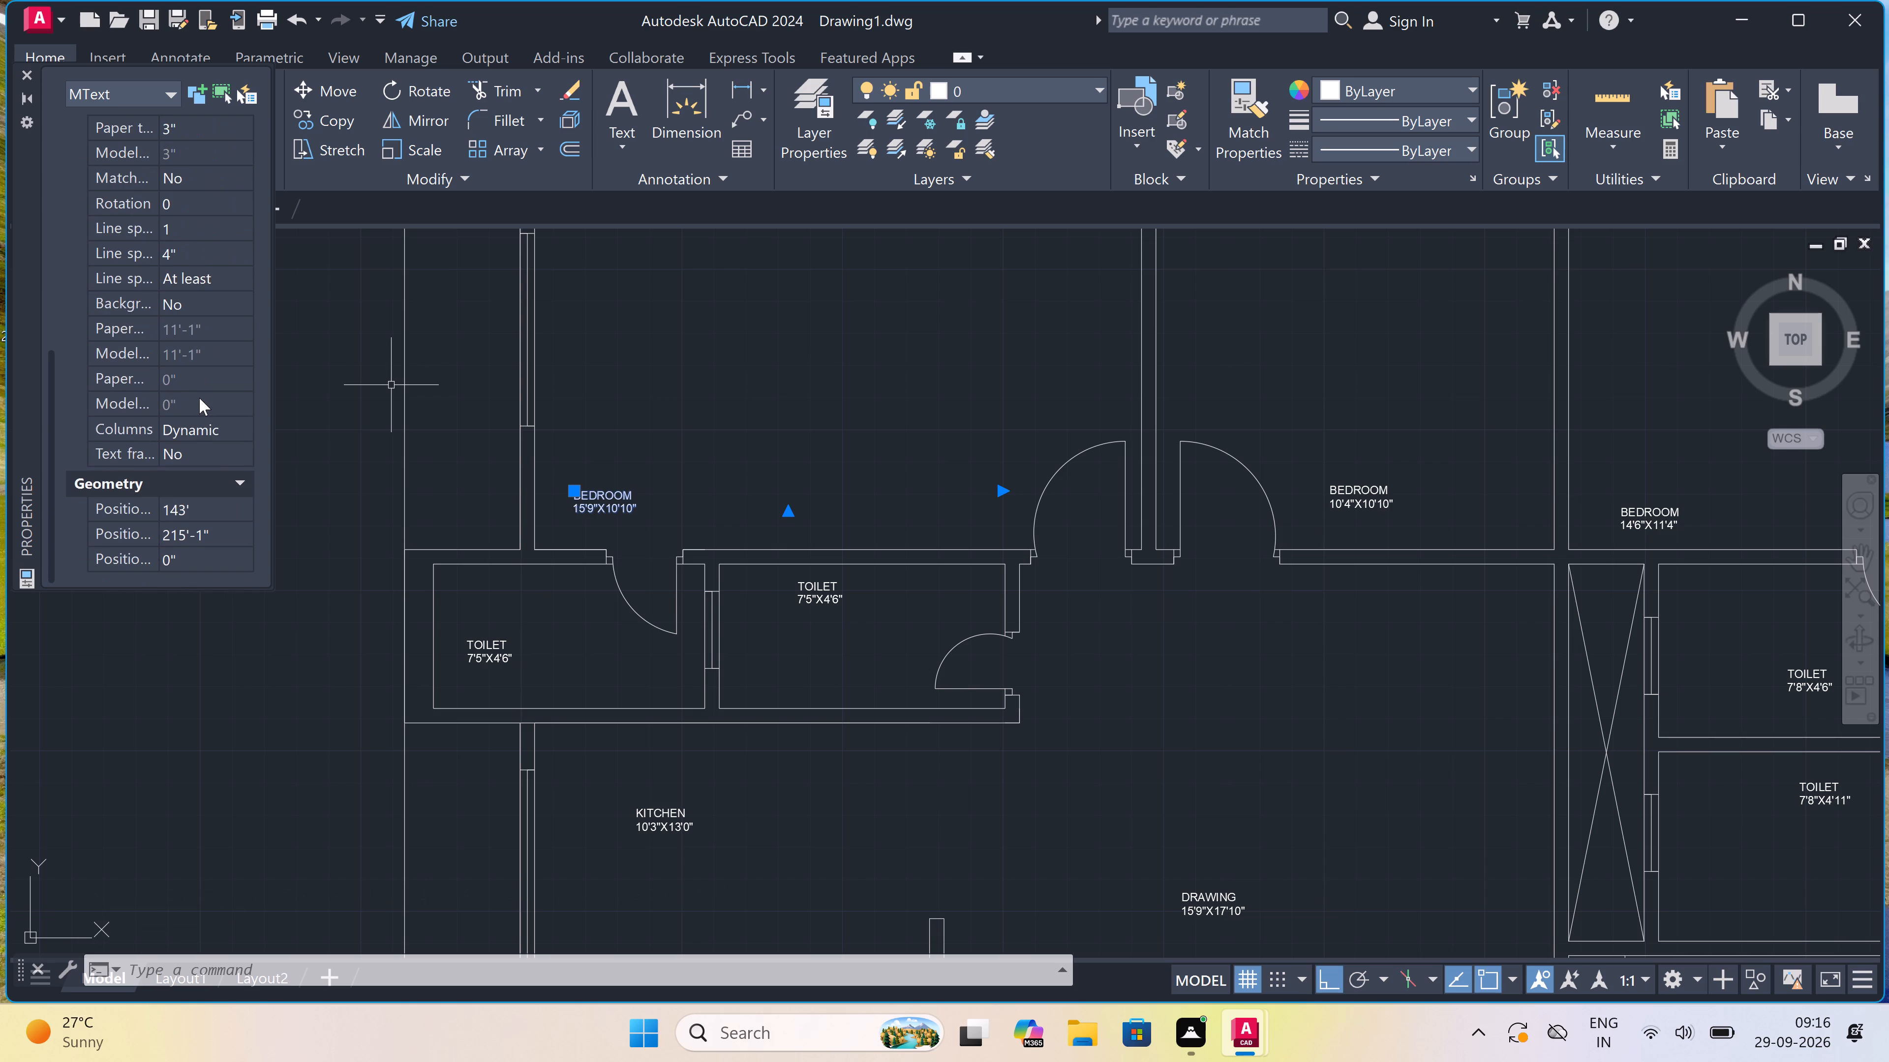
pyautogui.scroll(13, 199, 398)
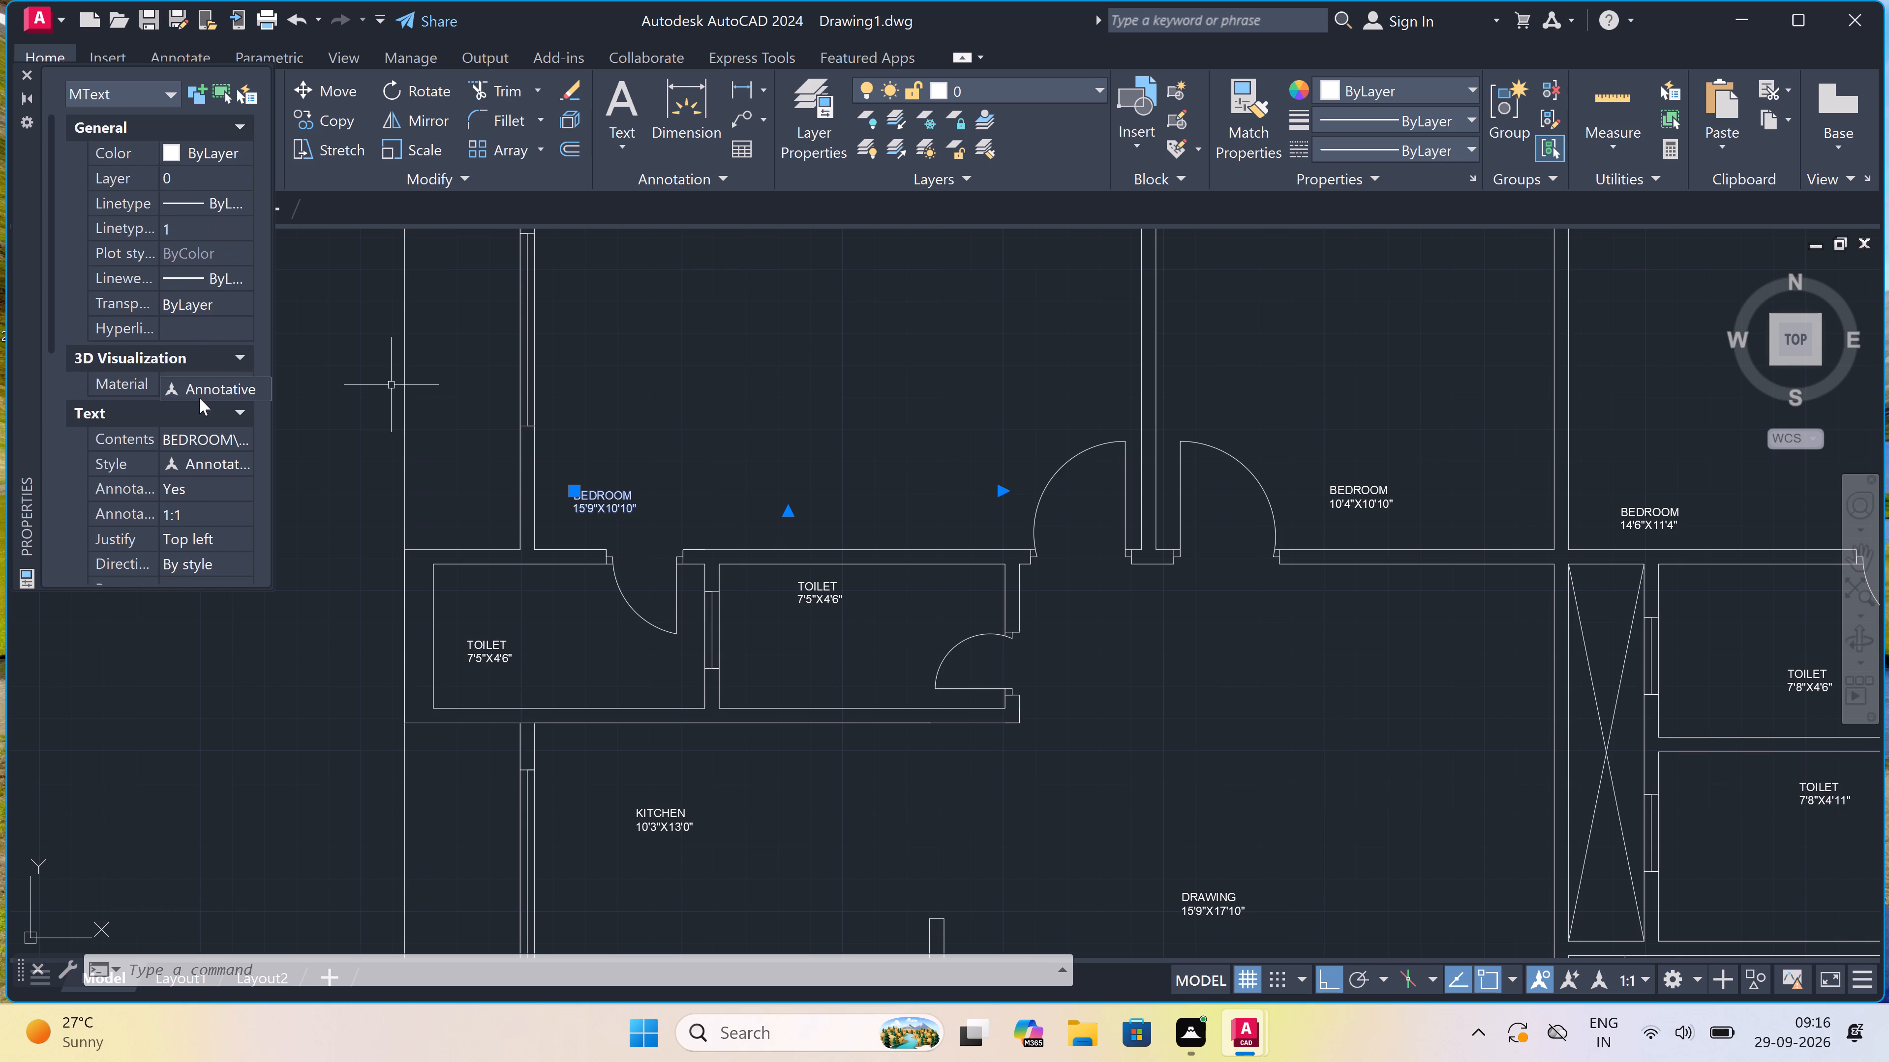
pyautogui.scroll(2, 199, 397)
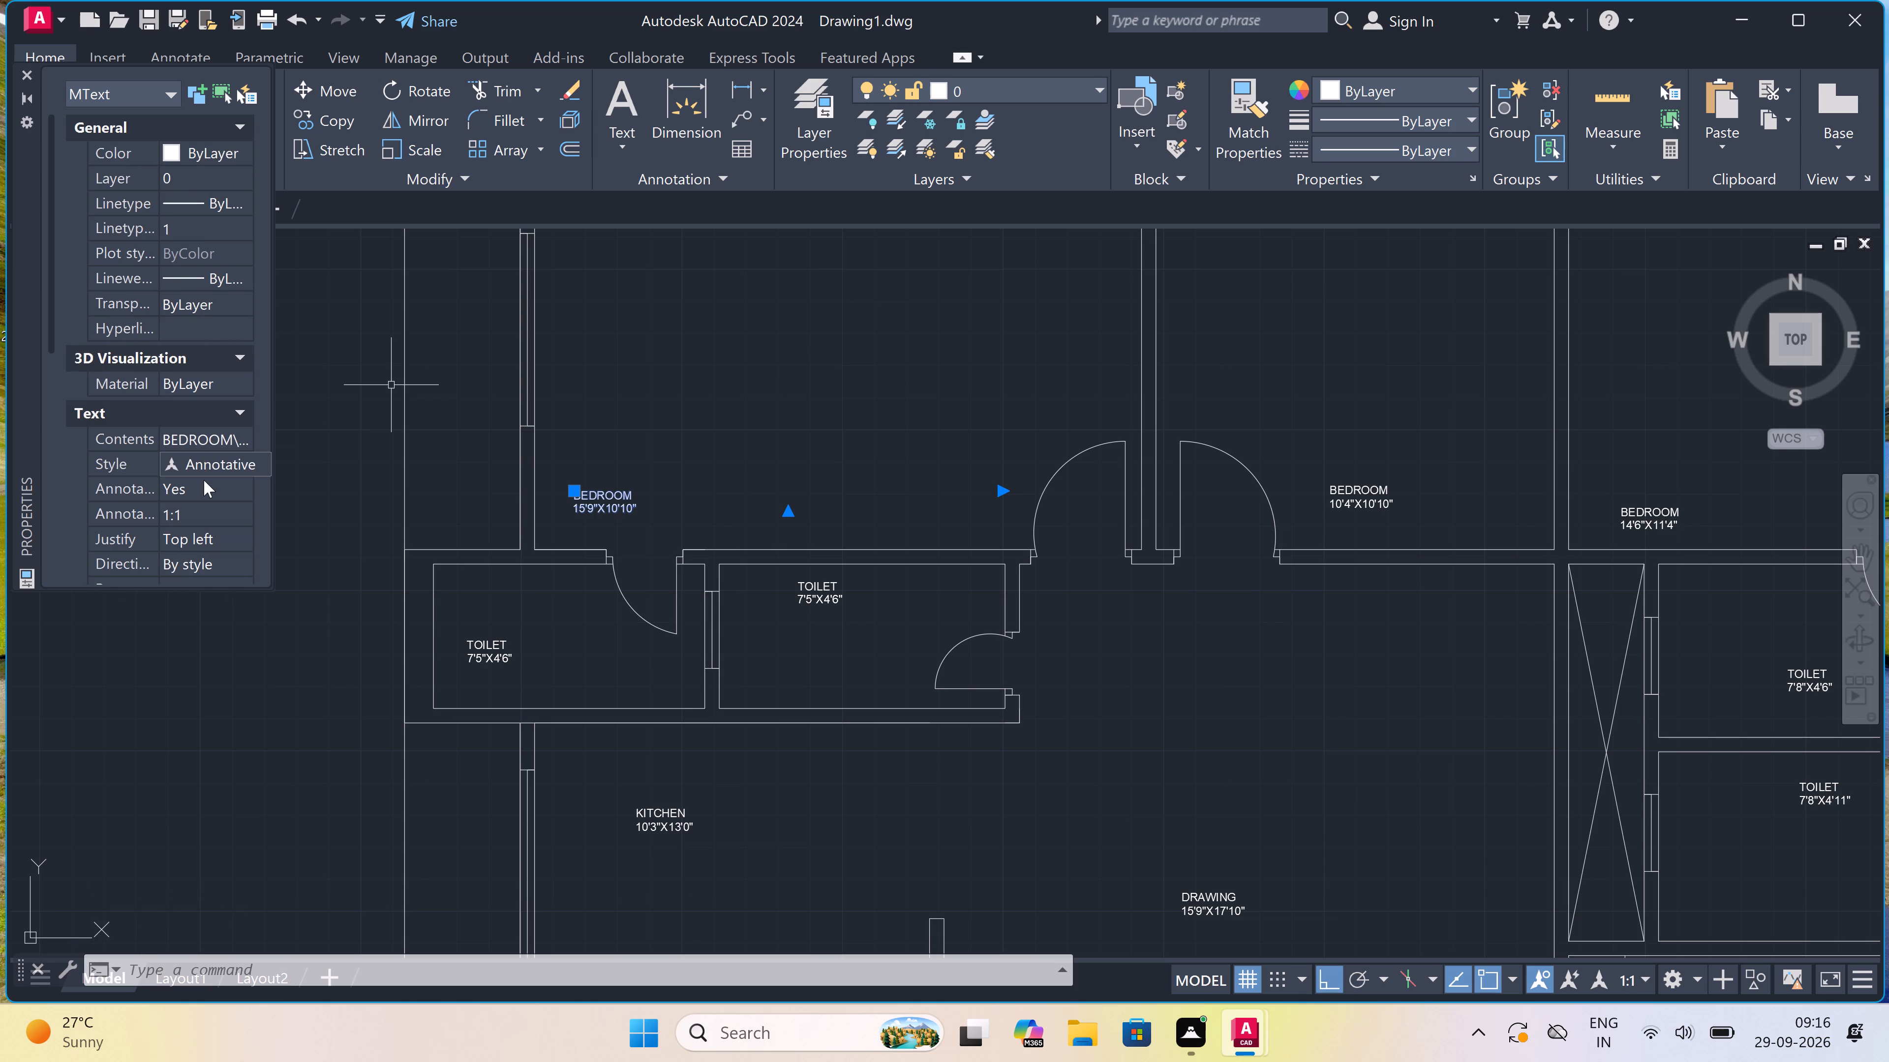
pyautogui.scroll(-2, 203, 481)
pyautogui.scroll(5, 203, 481)
pyautogui.scroll(2, 156, 479)
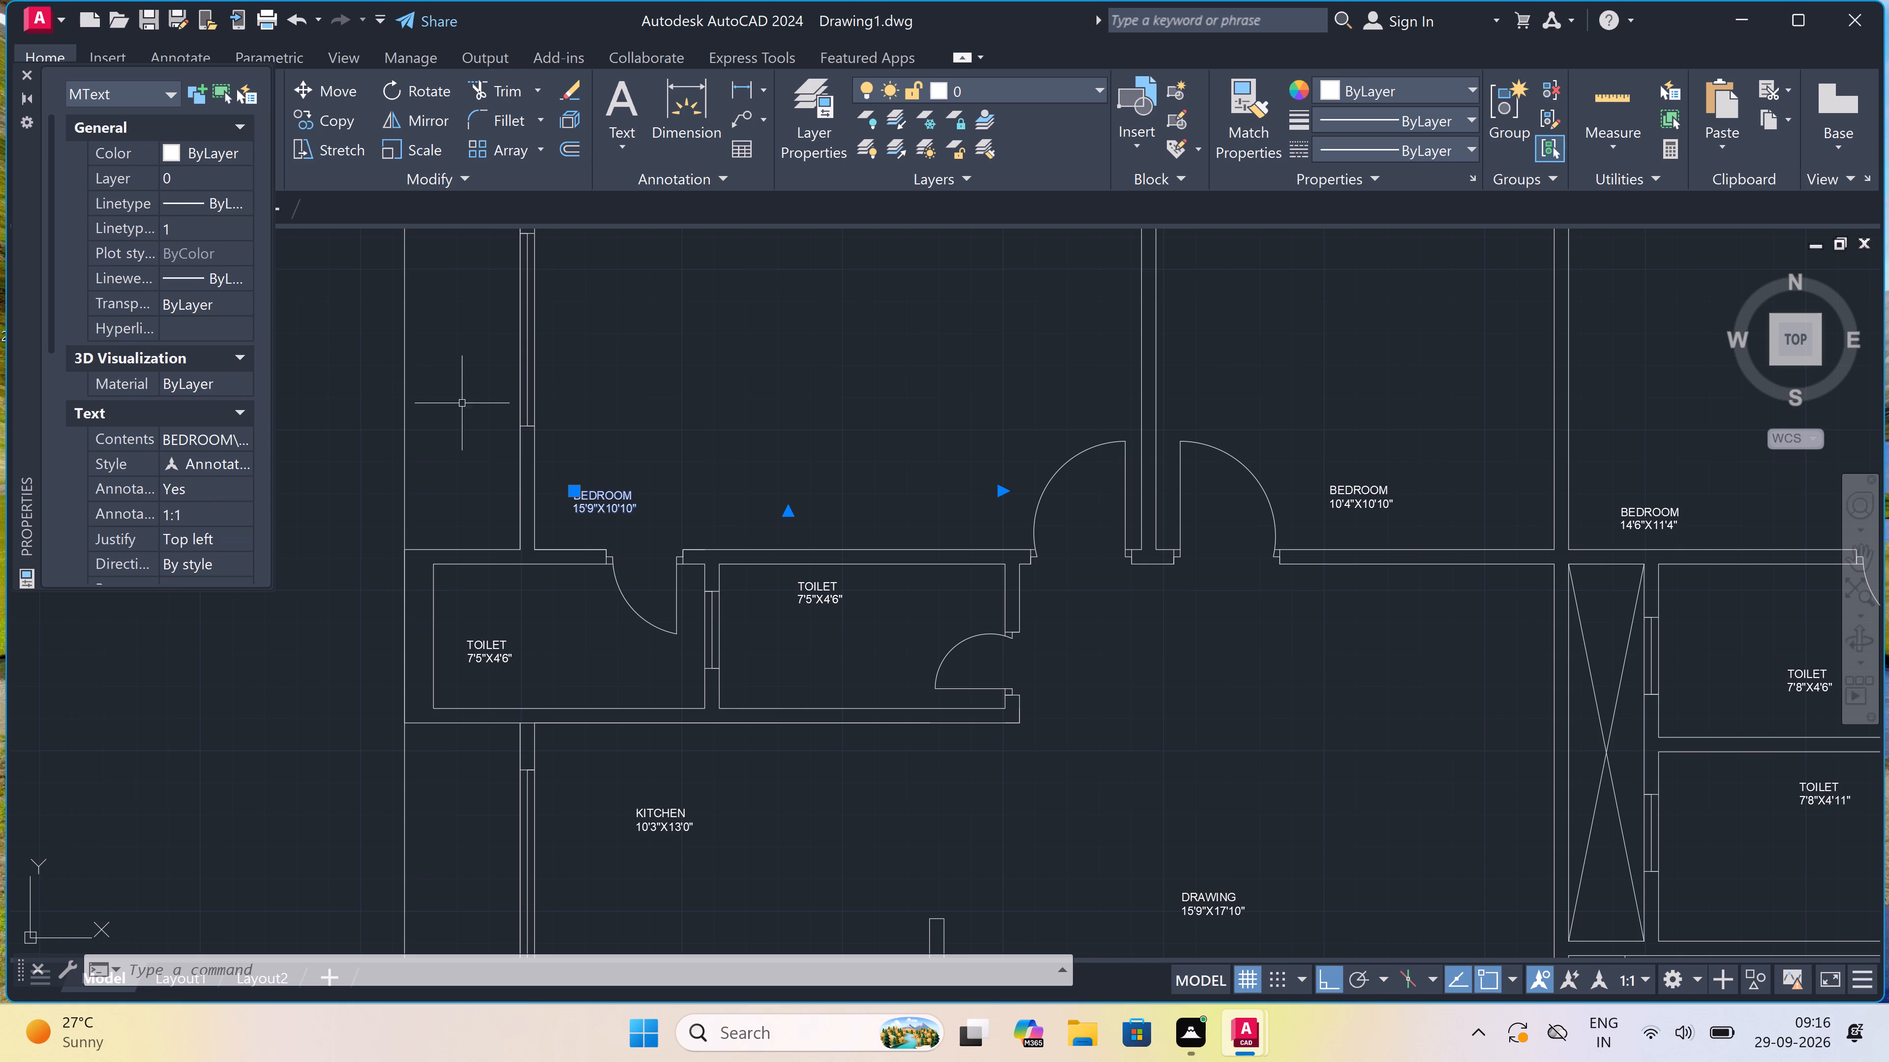
pyautogui.press('Escape')
# Reselect the 15'9"X10'10" BEDROOM label and recheck its text style and annotative settings.
pyautogui.scroll(-3, 678, 460)
pyautogui.scroll(2, 626, 460)
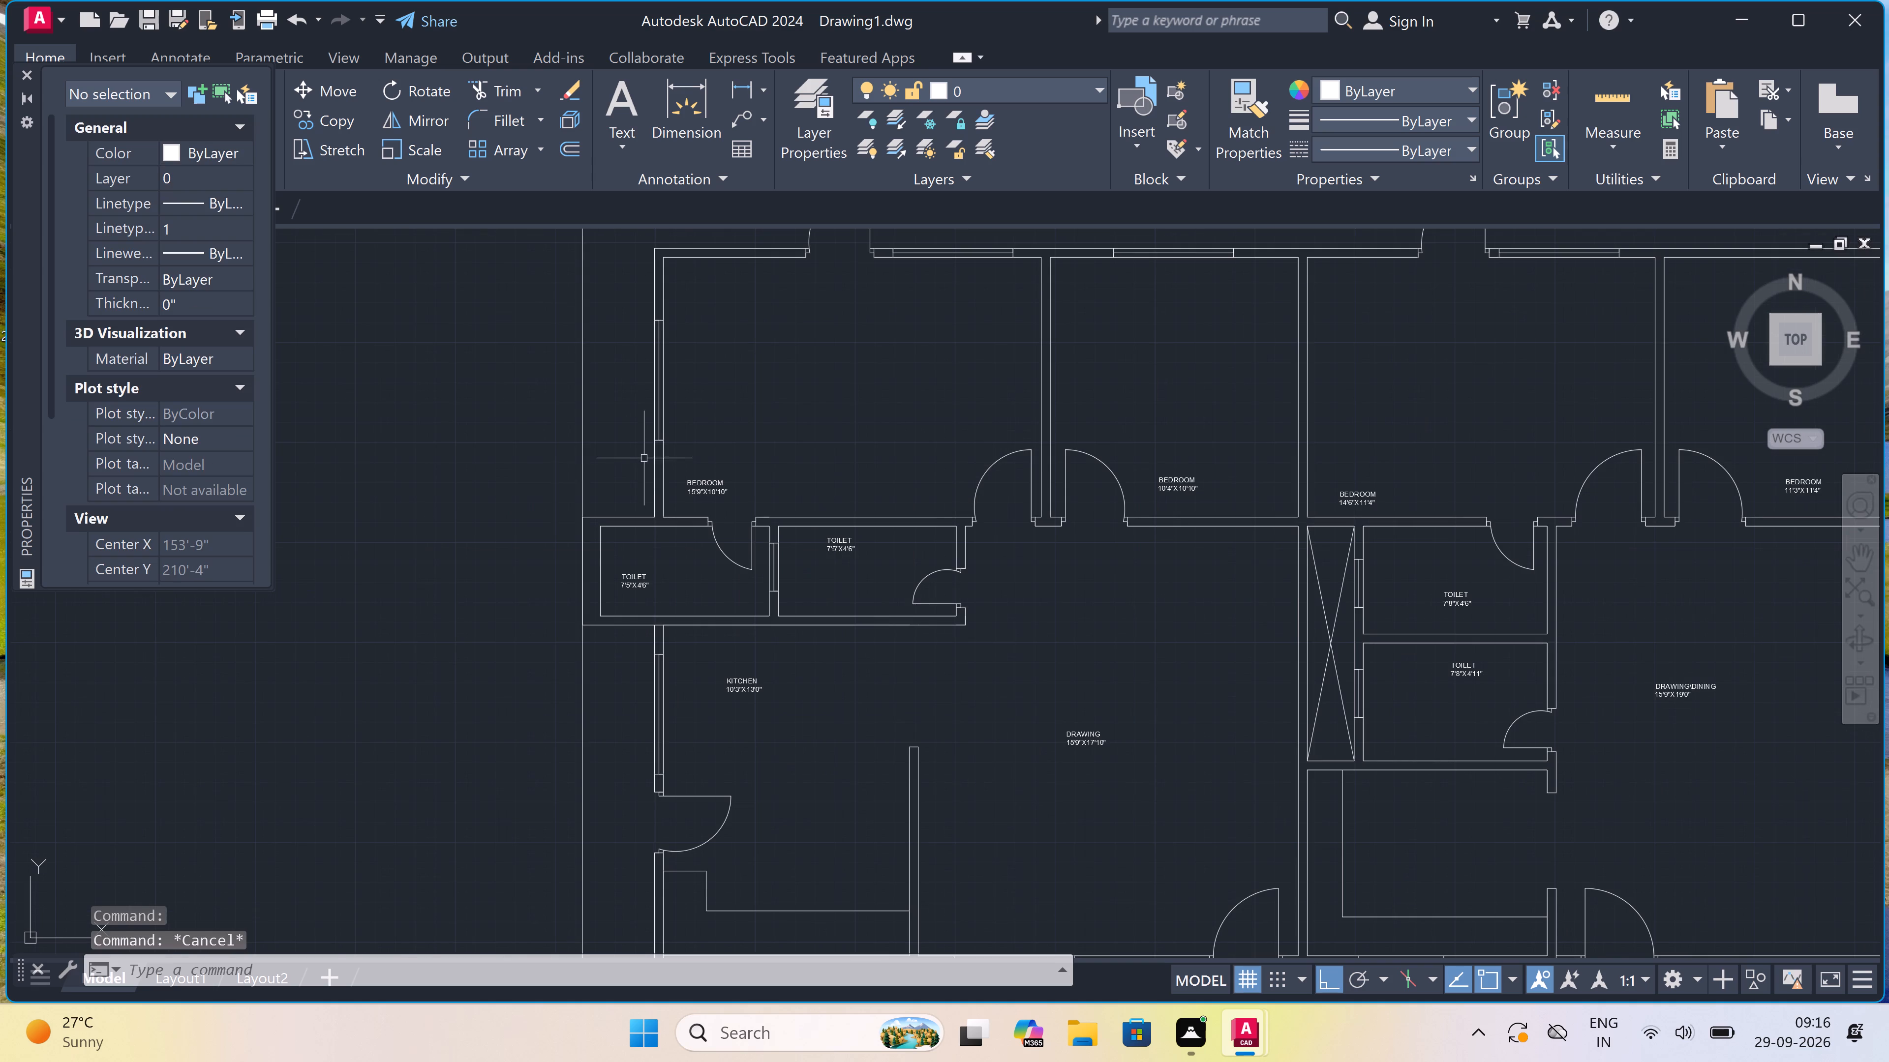
pyautogui.scroll(3, 713, 464)
pyautogui.click(693, 503)
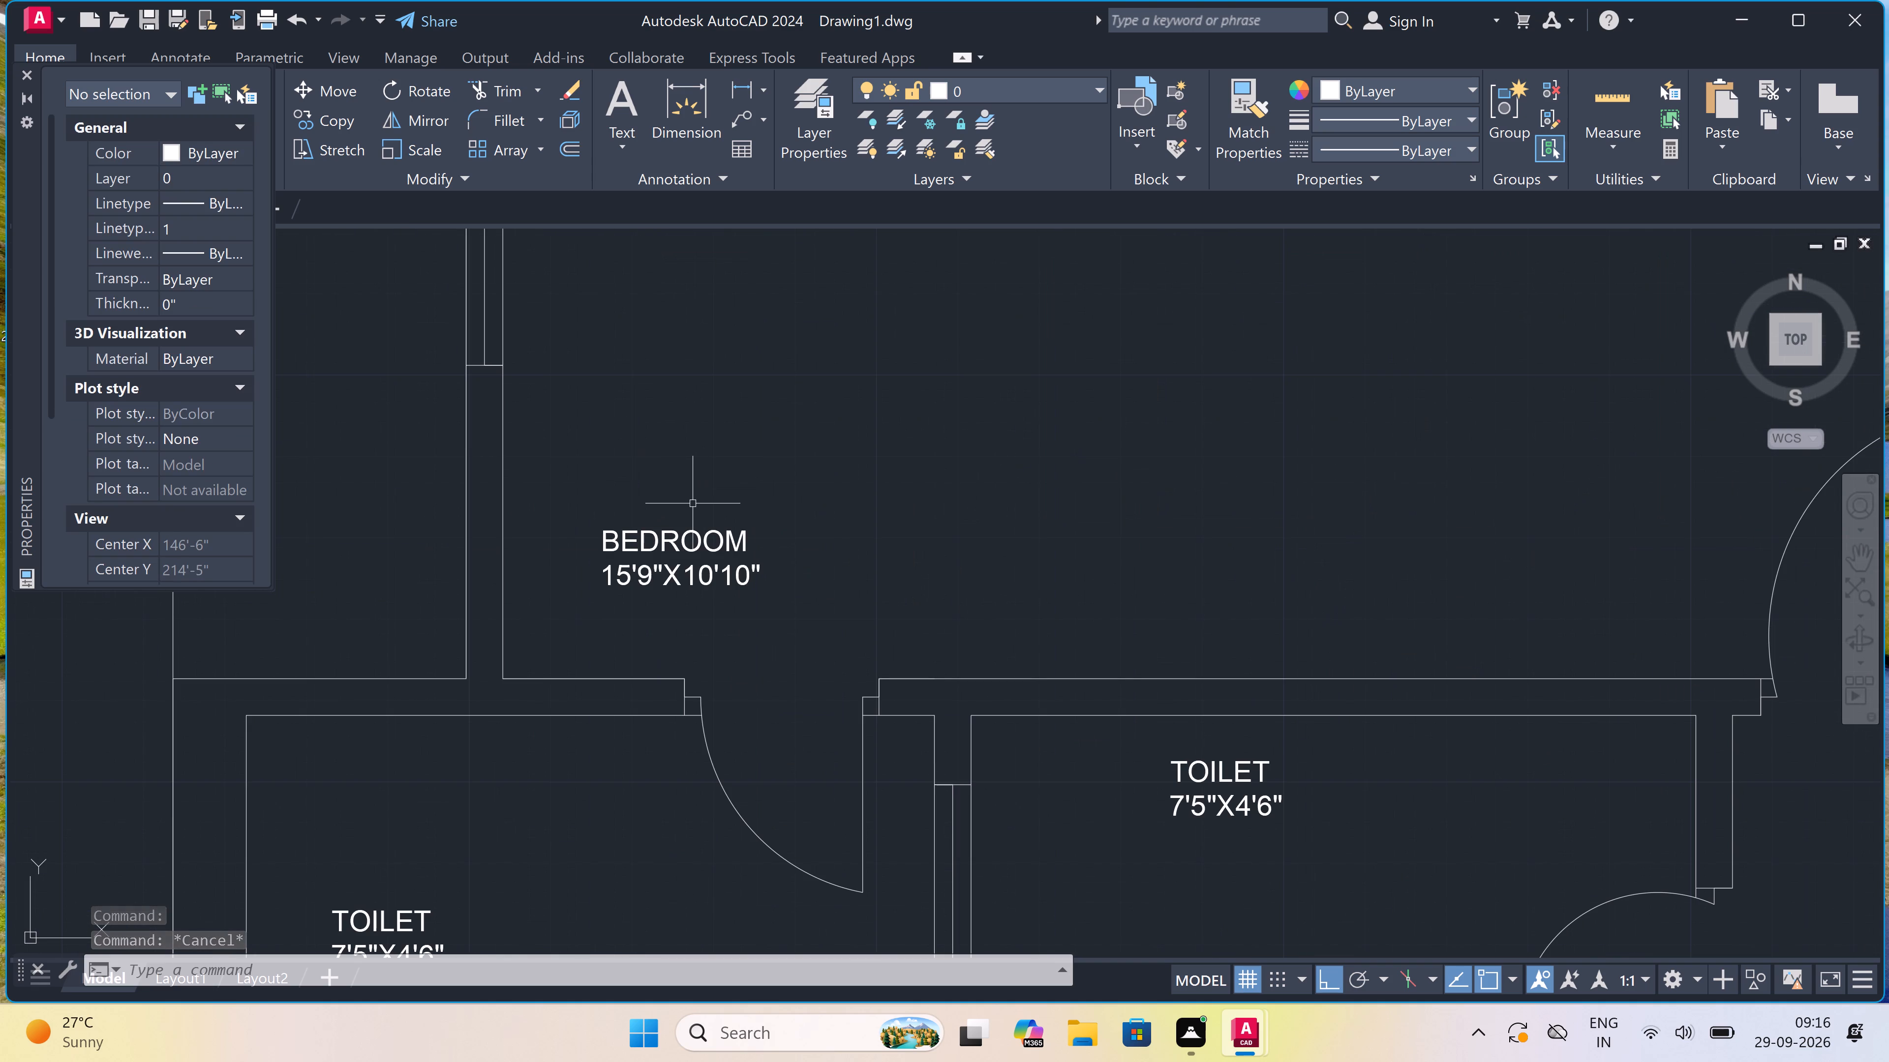
pyautogui.click(551, 582)
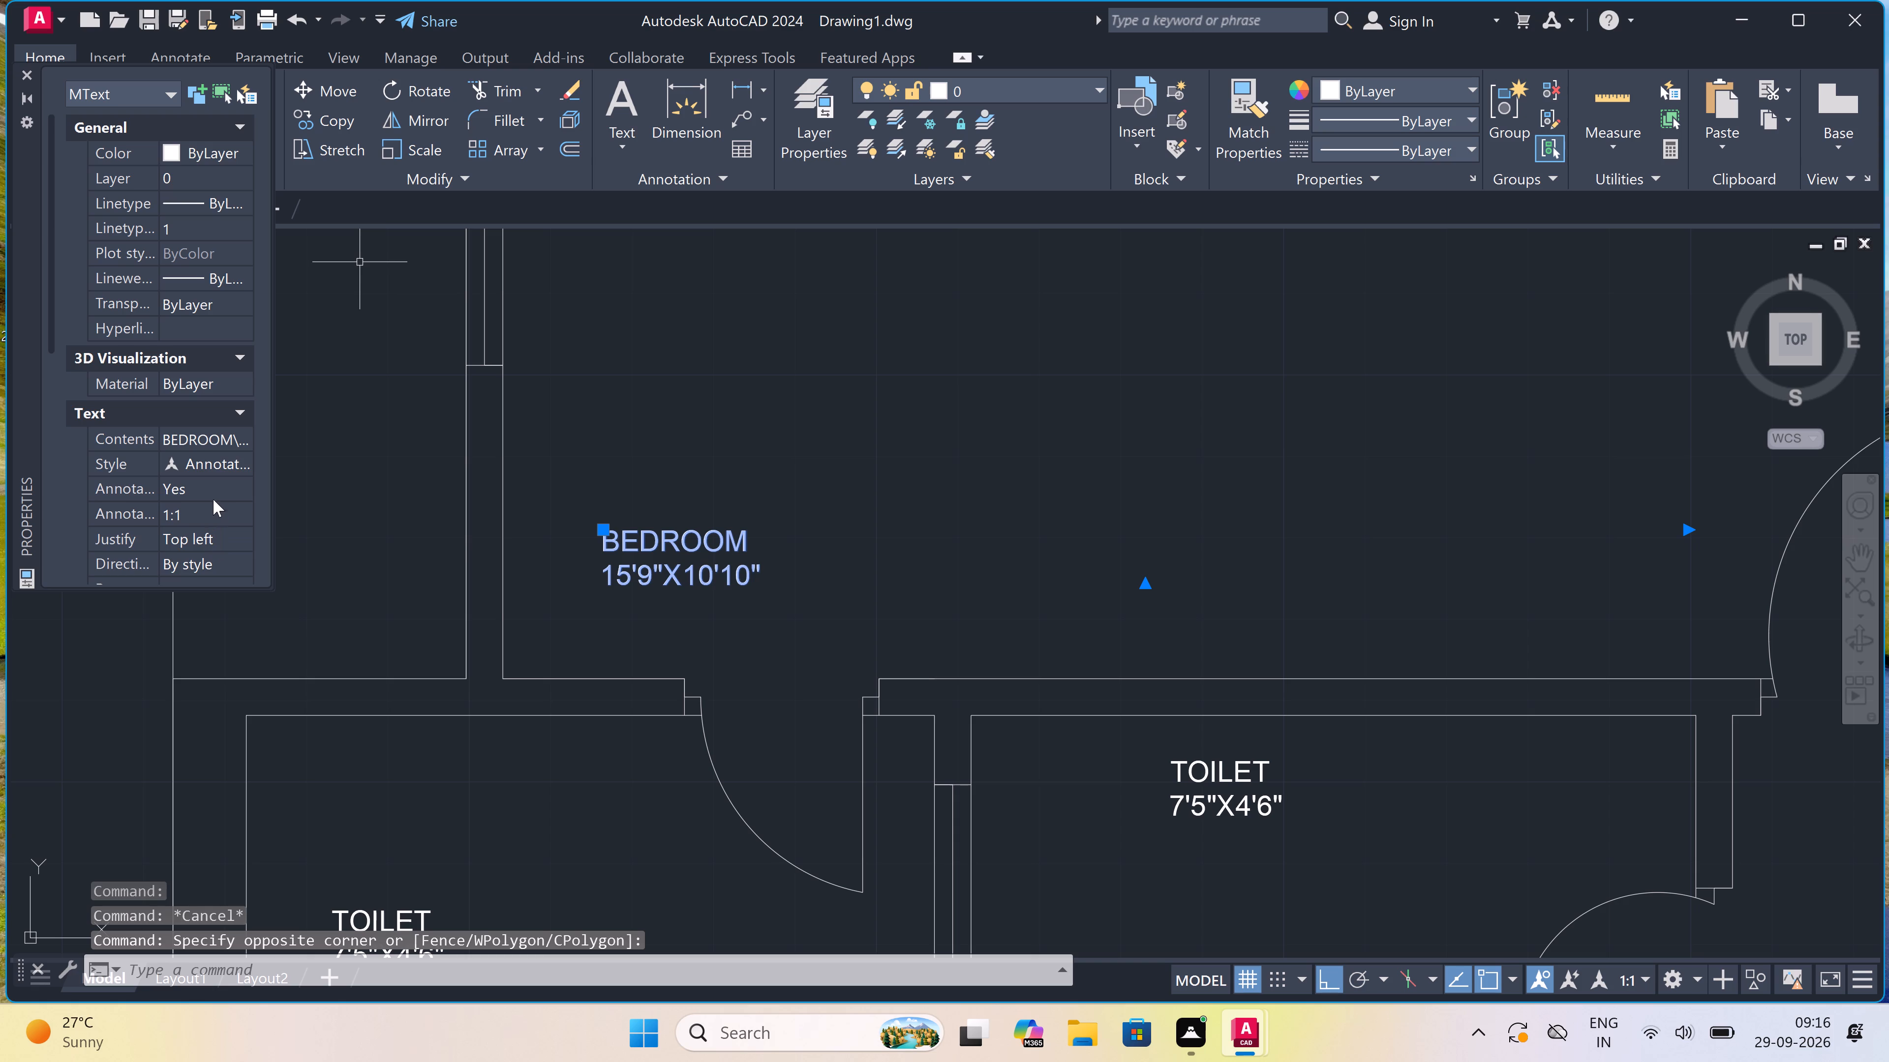
pyautogui.scroll(-4, 217, 490)
pyautogui.scroll(6, 207, 469)
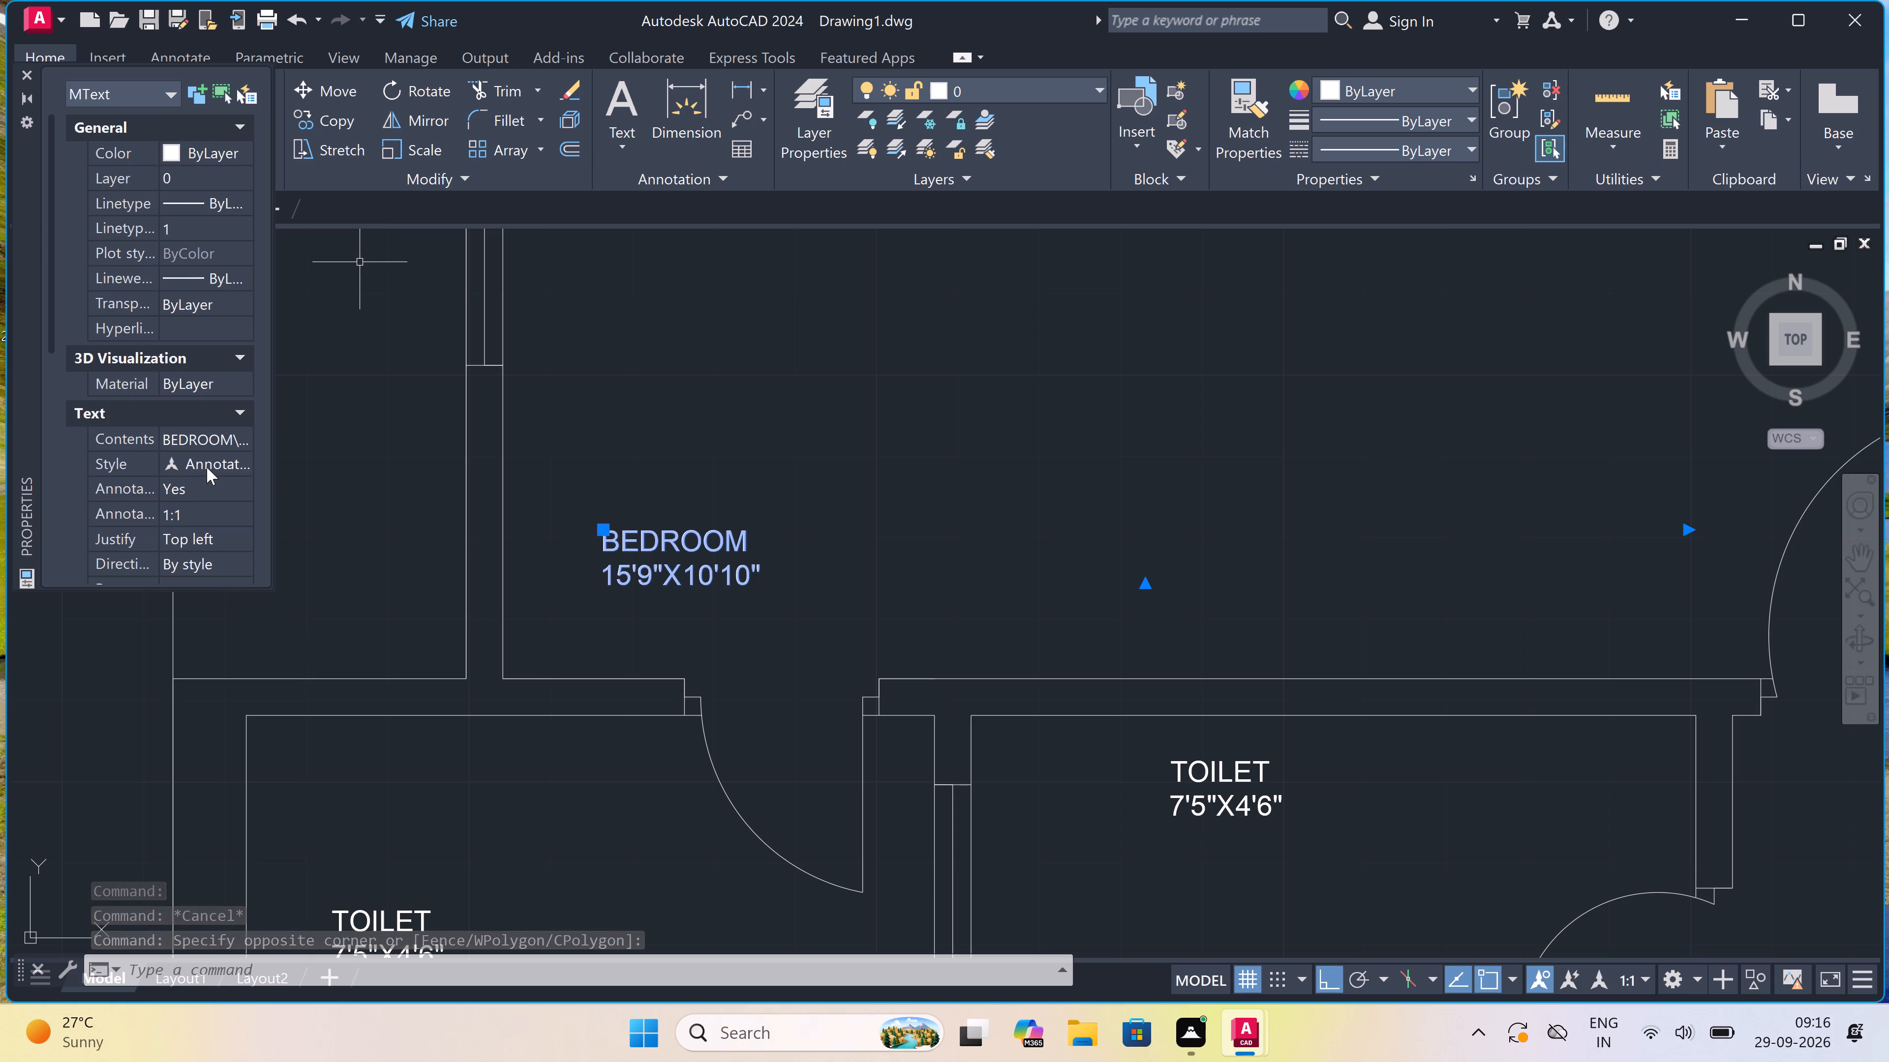
pyautogui.scroll(2, 207, 467)
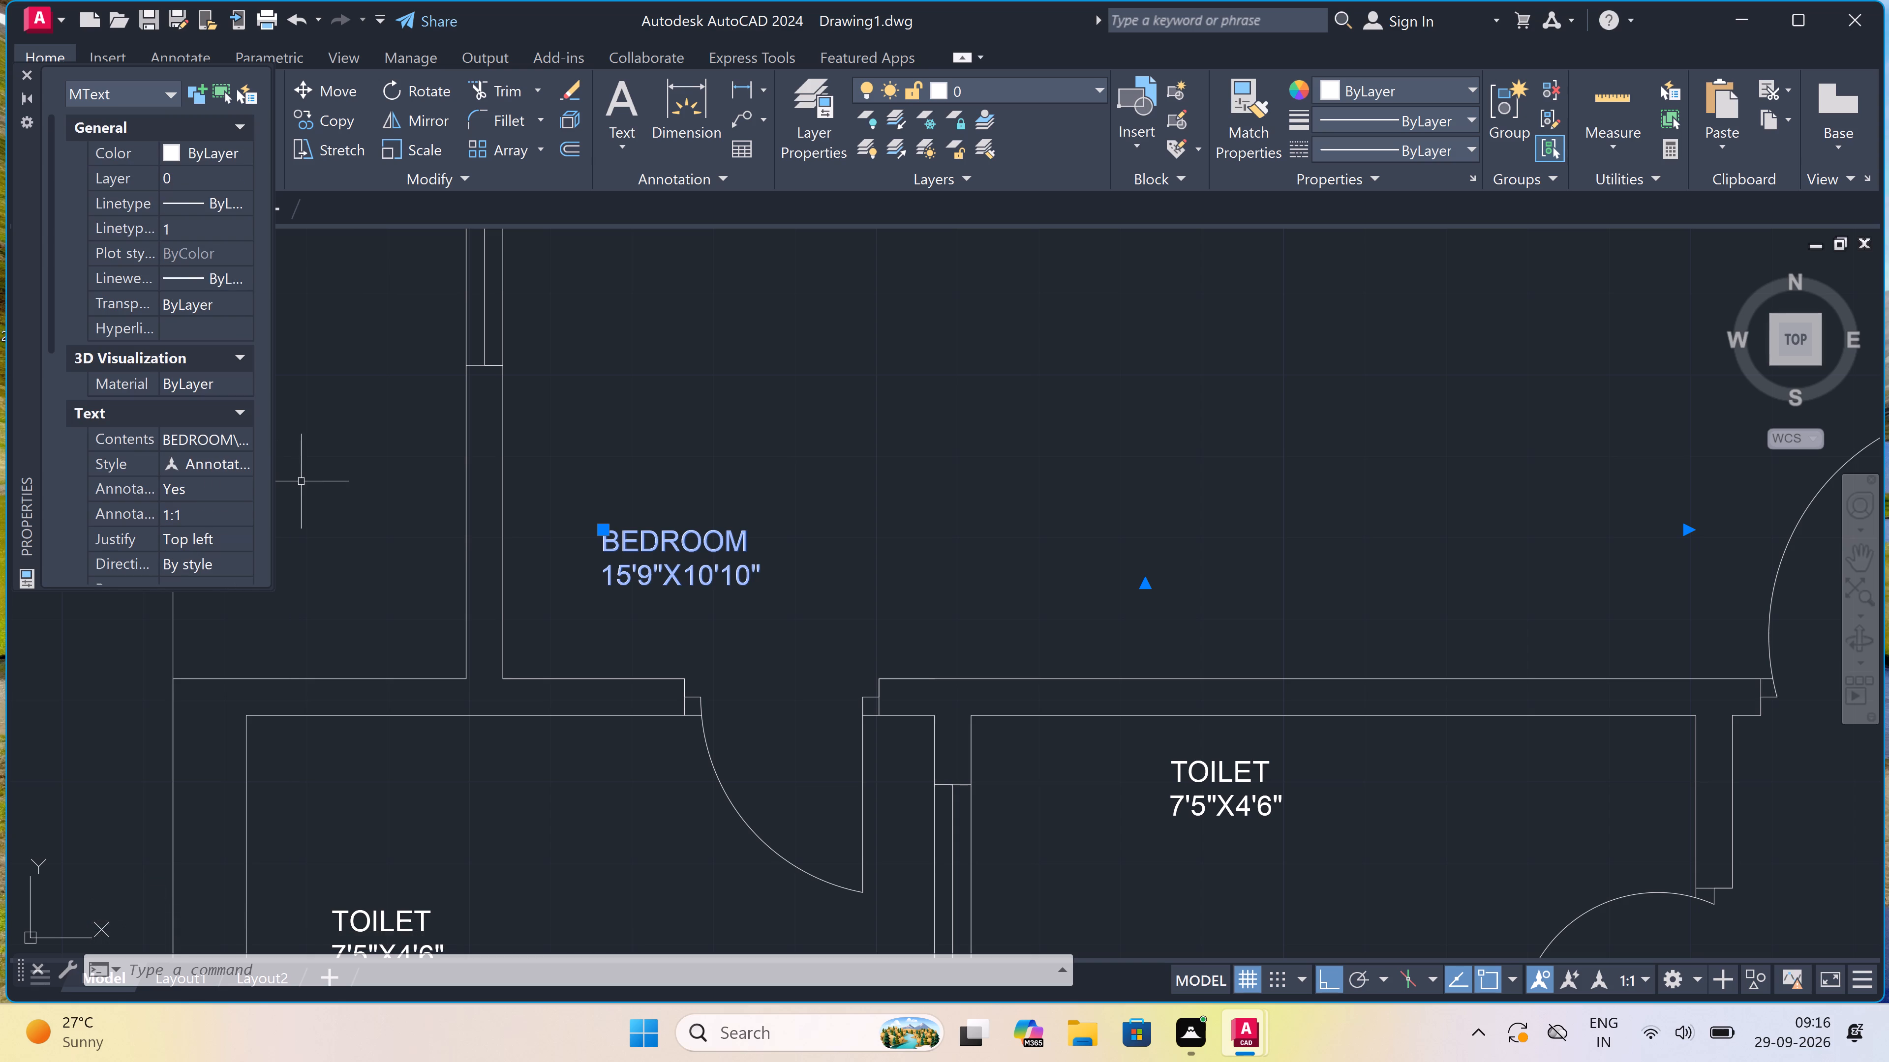
pyautogui.press('Escape')
# Select the TOILET label in the toilet nearest the plan's outer left wall and examine its text style and height.
pyautogui.scroll(-4, 648, 507)
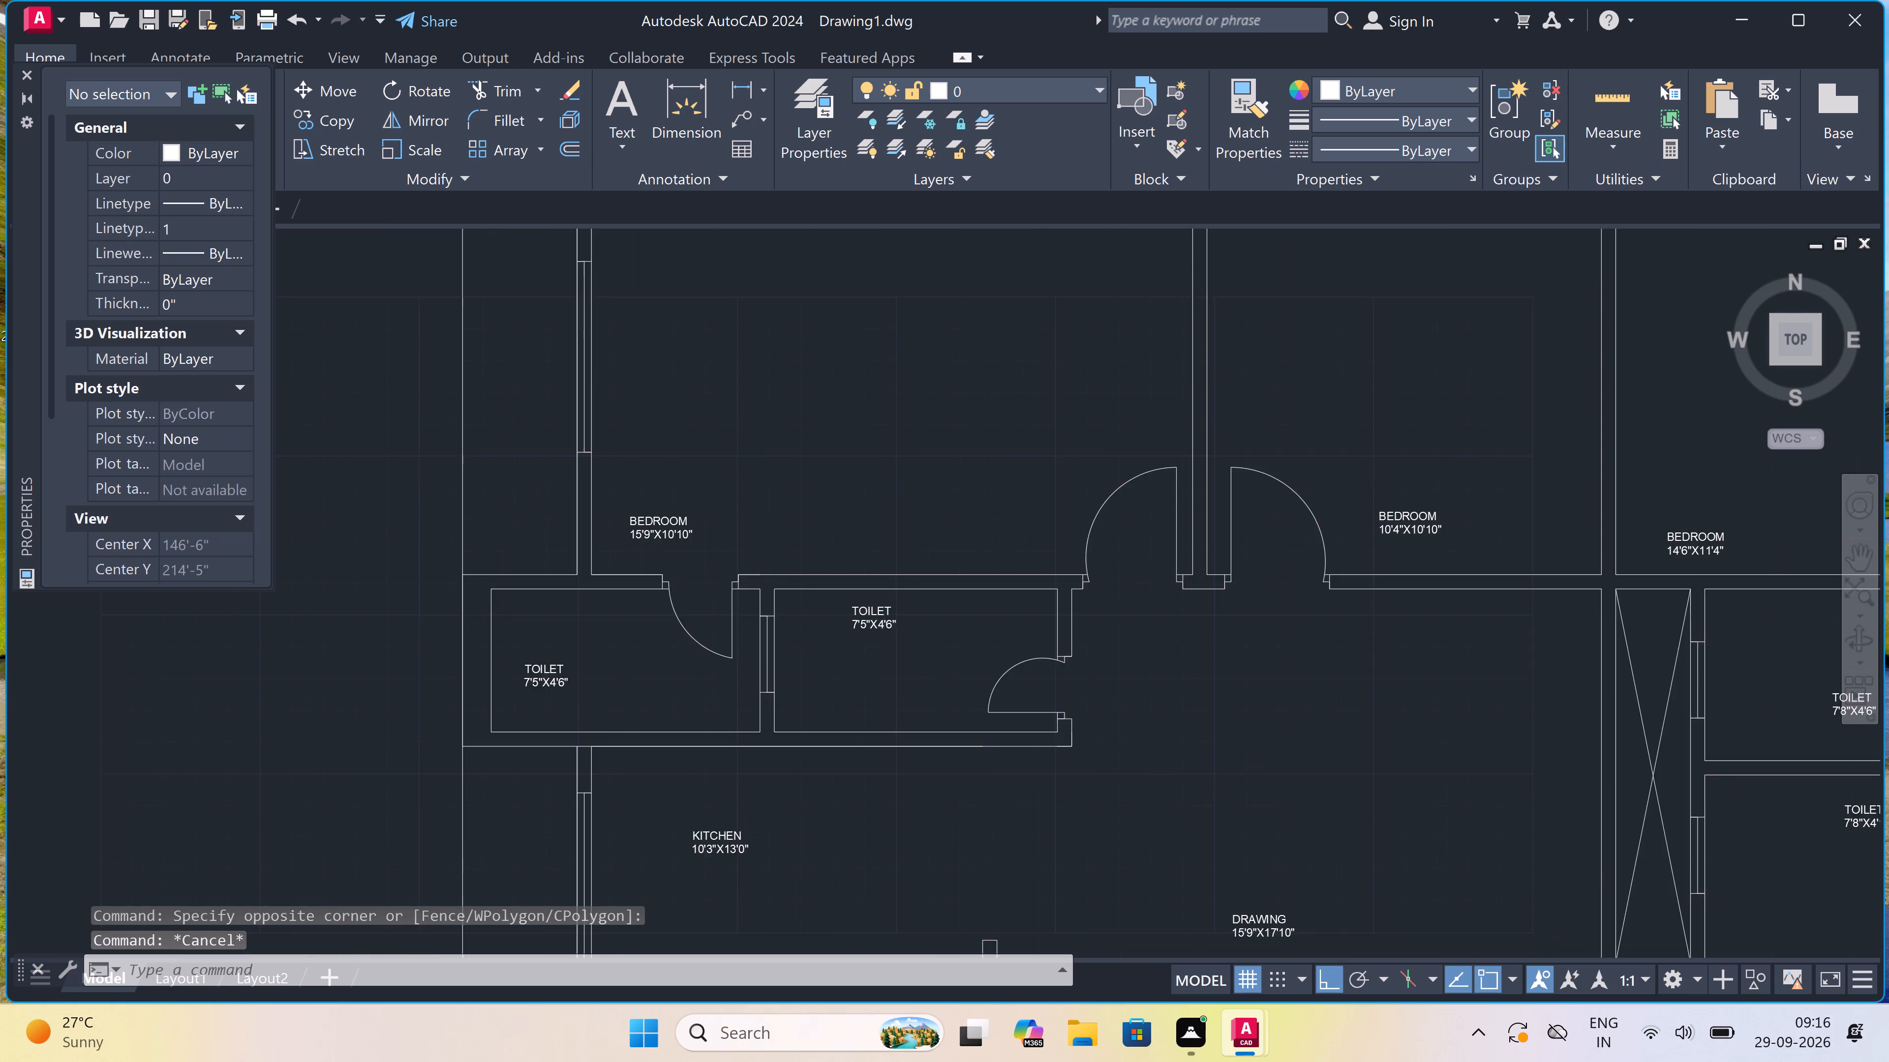
pyautogui.scroll(-2, 648, 507)
pyautogui.scroll(3, 629, 540)
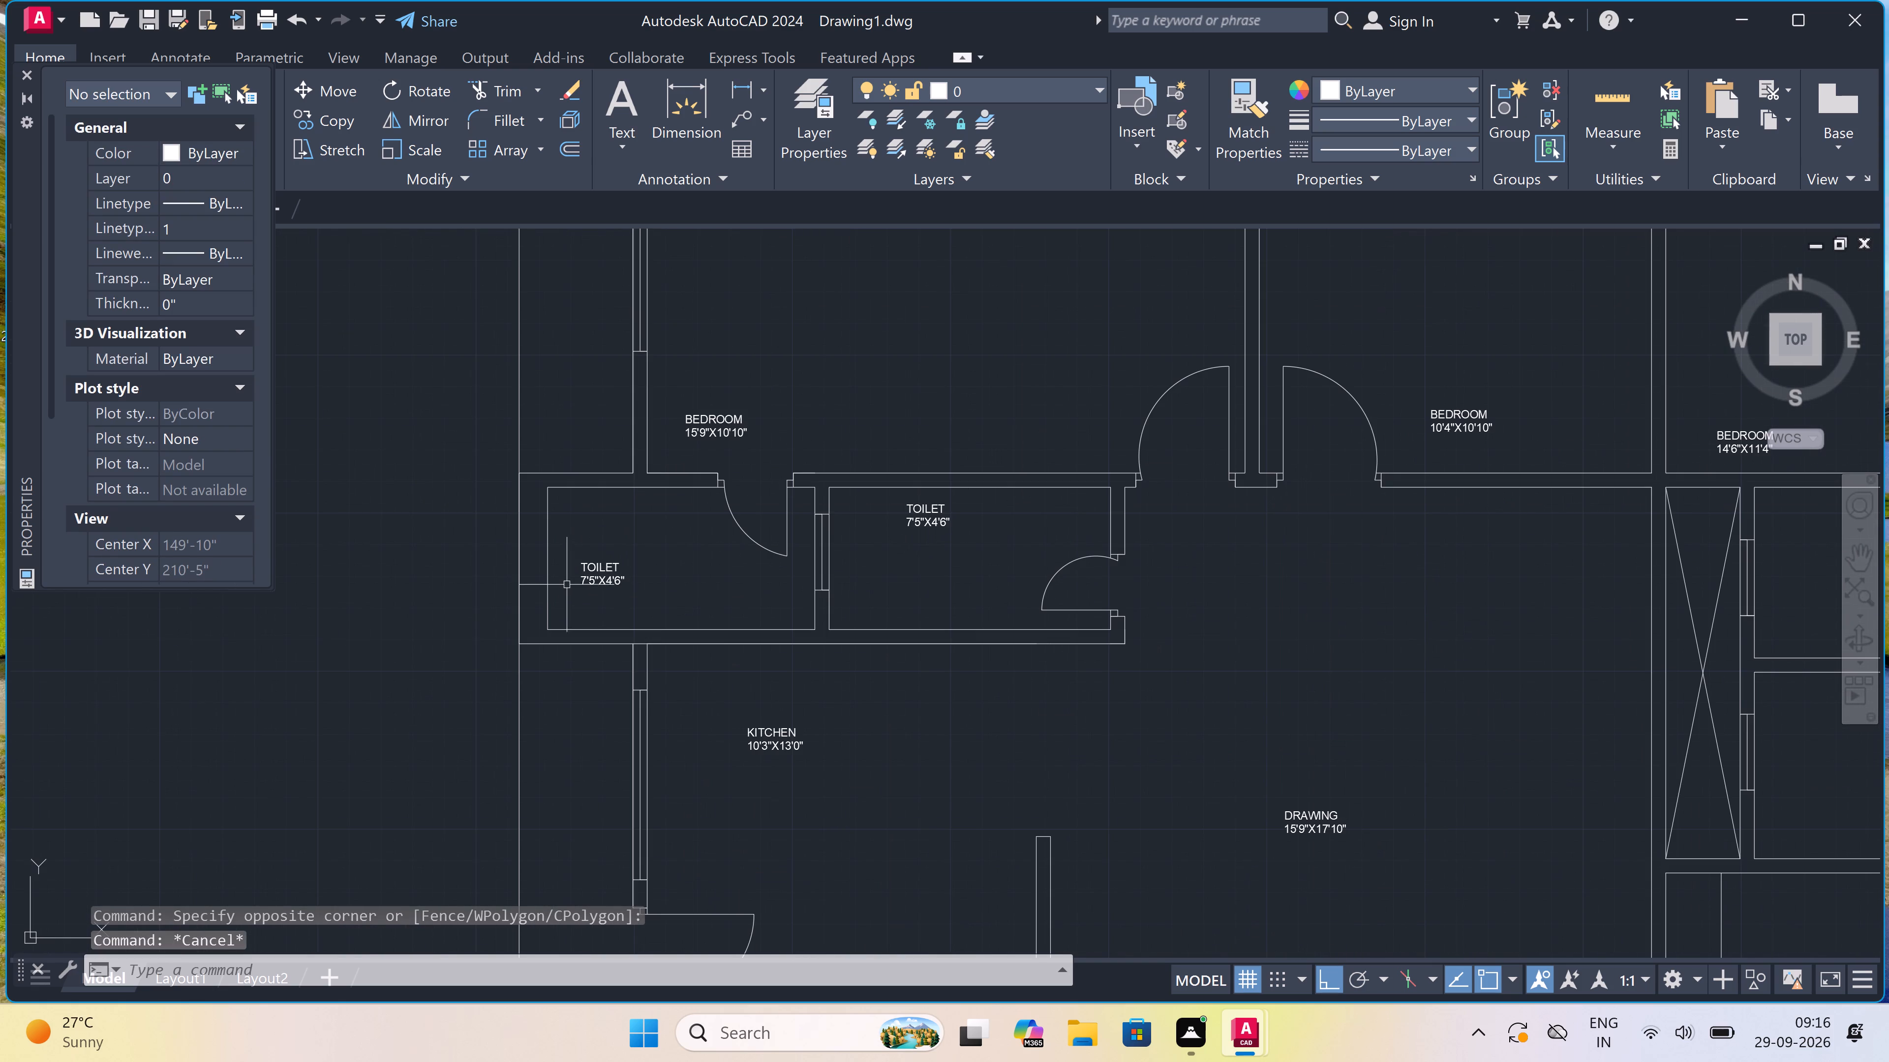
pyautogui.scroll(2, 567, 575)
pyautogui.click(595, 563)
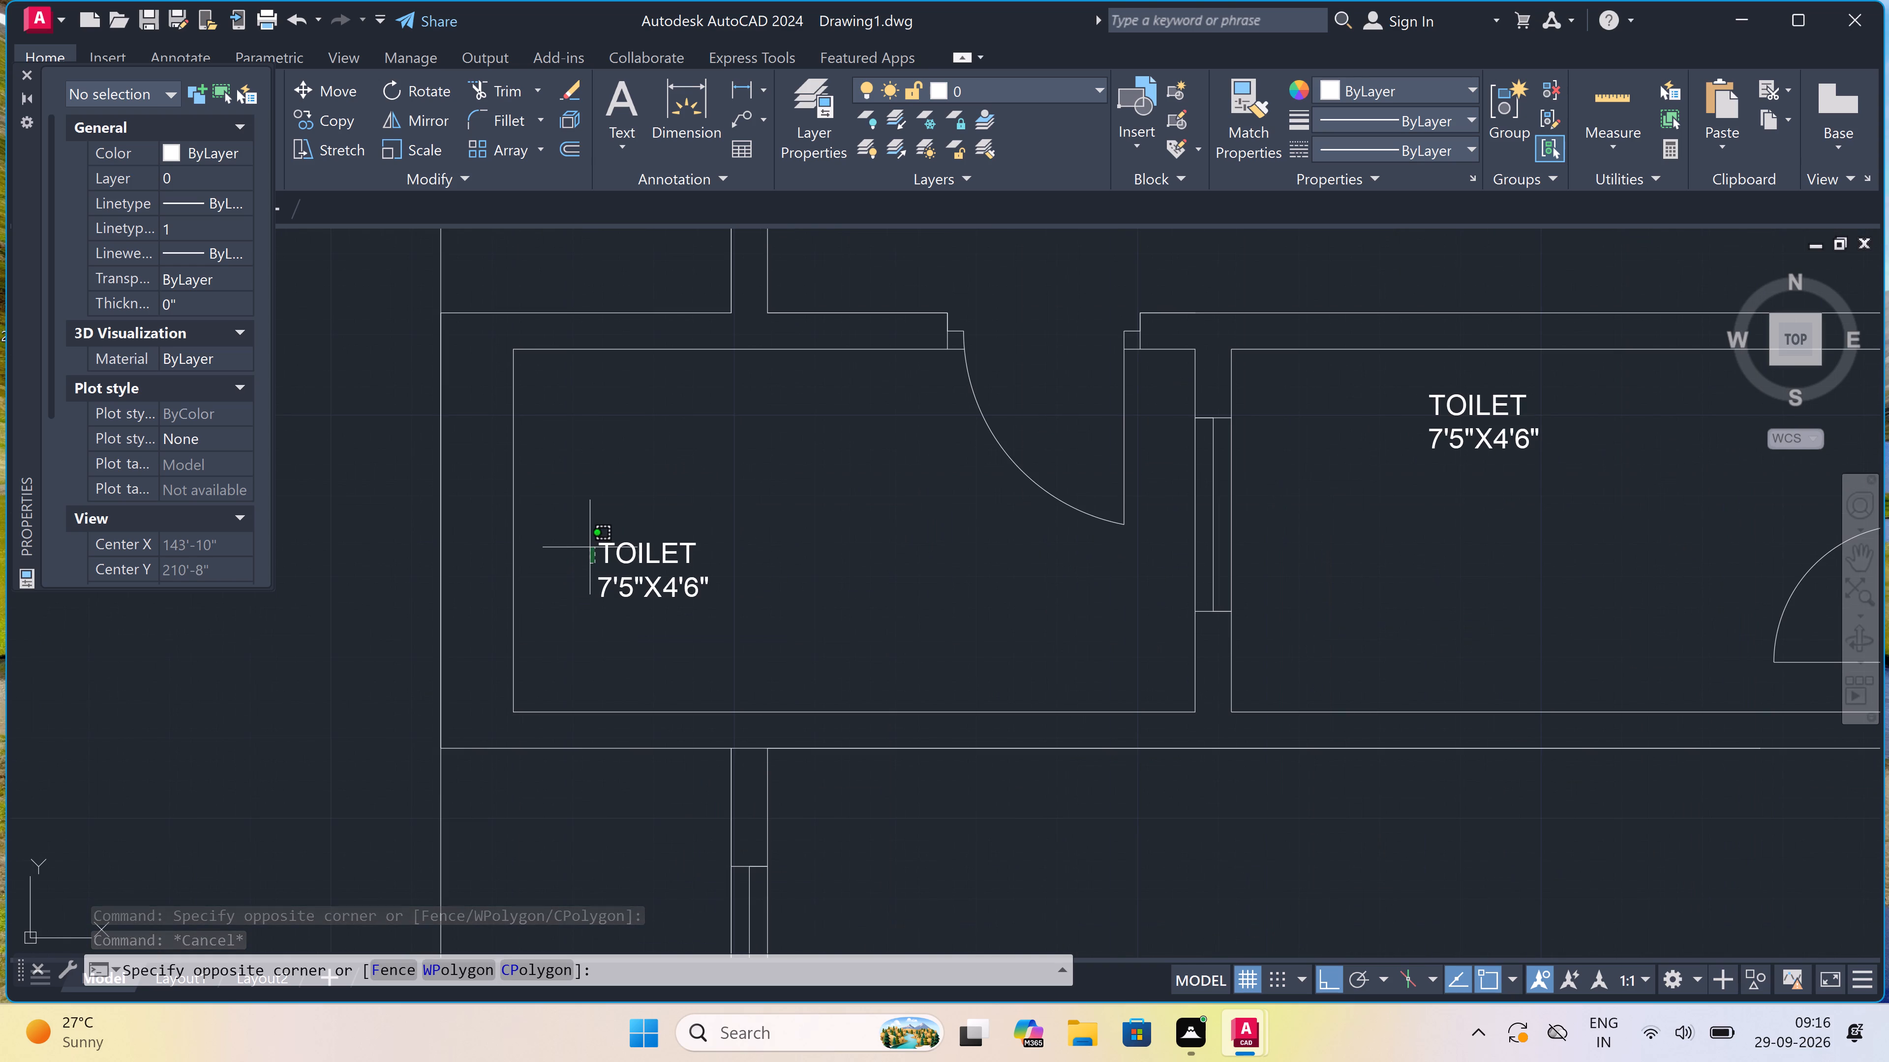
pyautogui.click(589, 545)
pyautogui.click(682, 546)
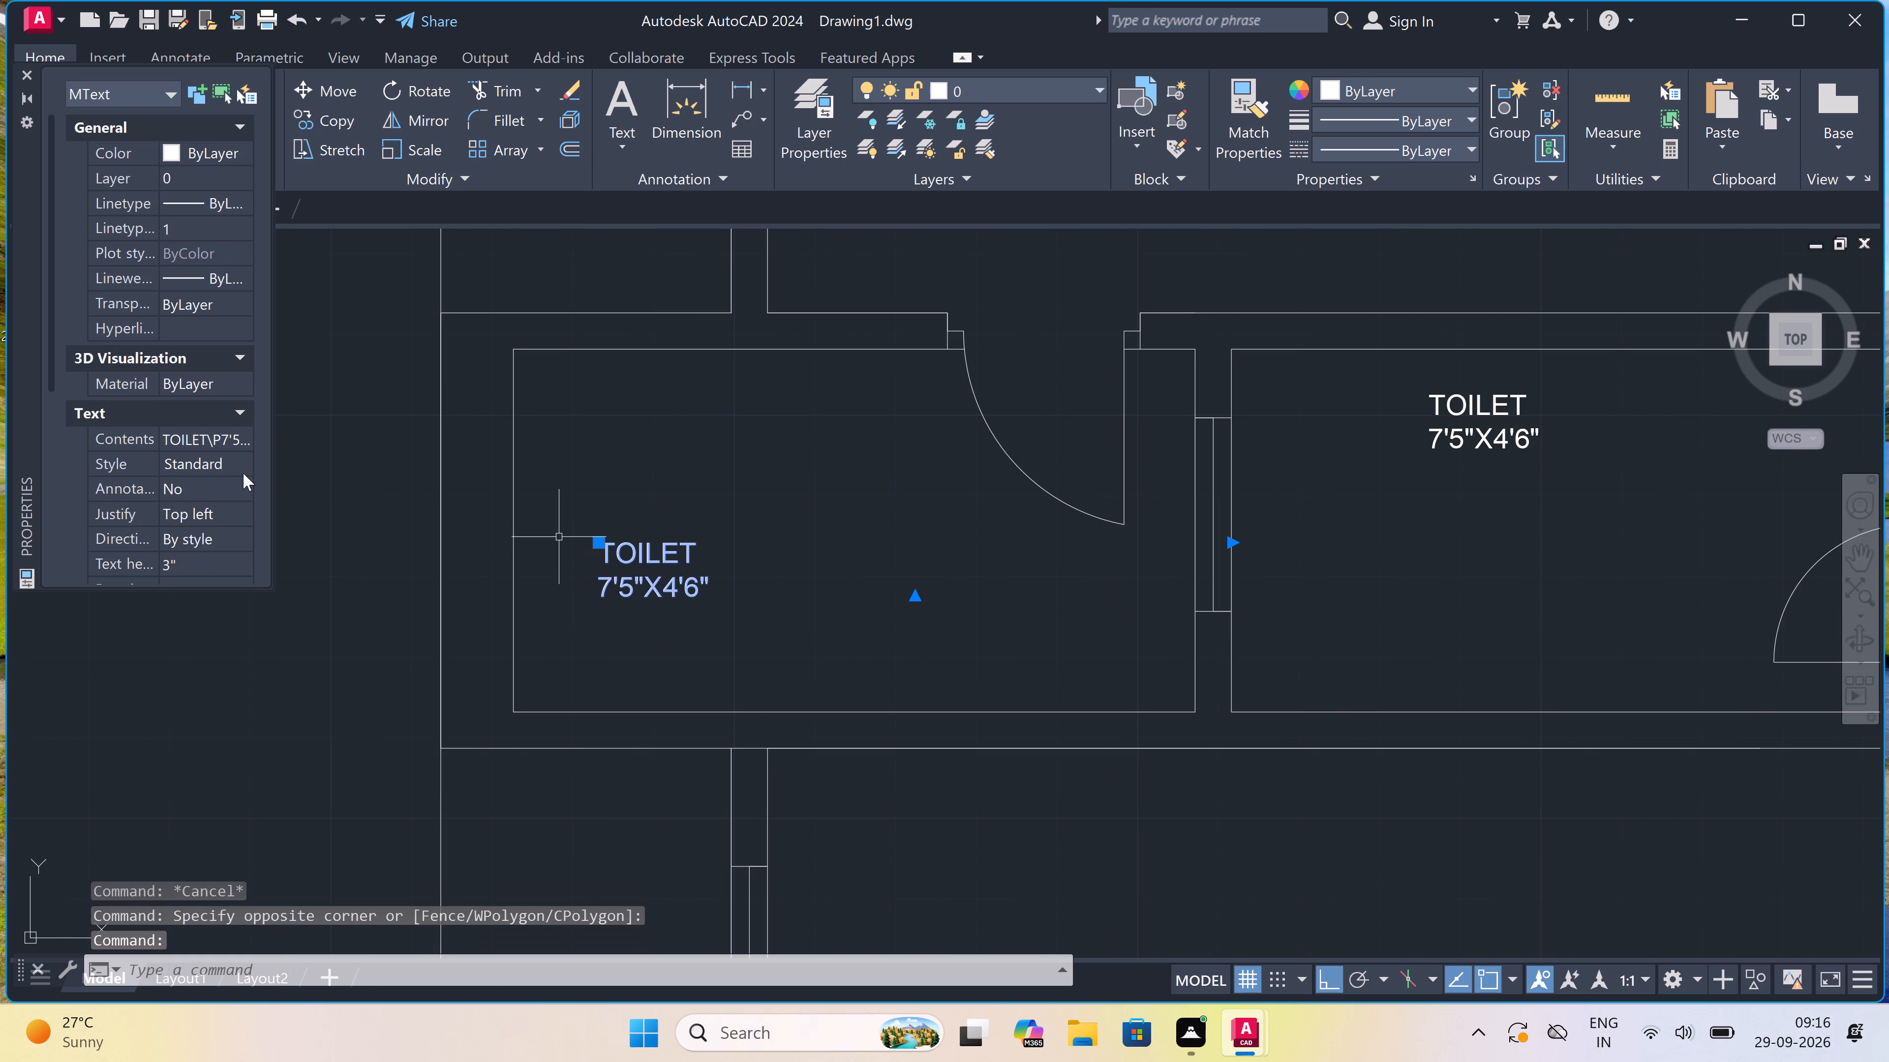
# Add the adjacent TOILET, the 10'3"X13'0" KITCHEN and the 15'9"X10'10" BEDROOM labels to the selection to compare their text properties.
pyautogui.scroll(-2, 651, 524)
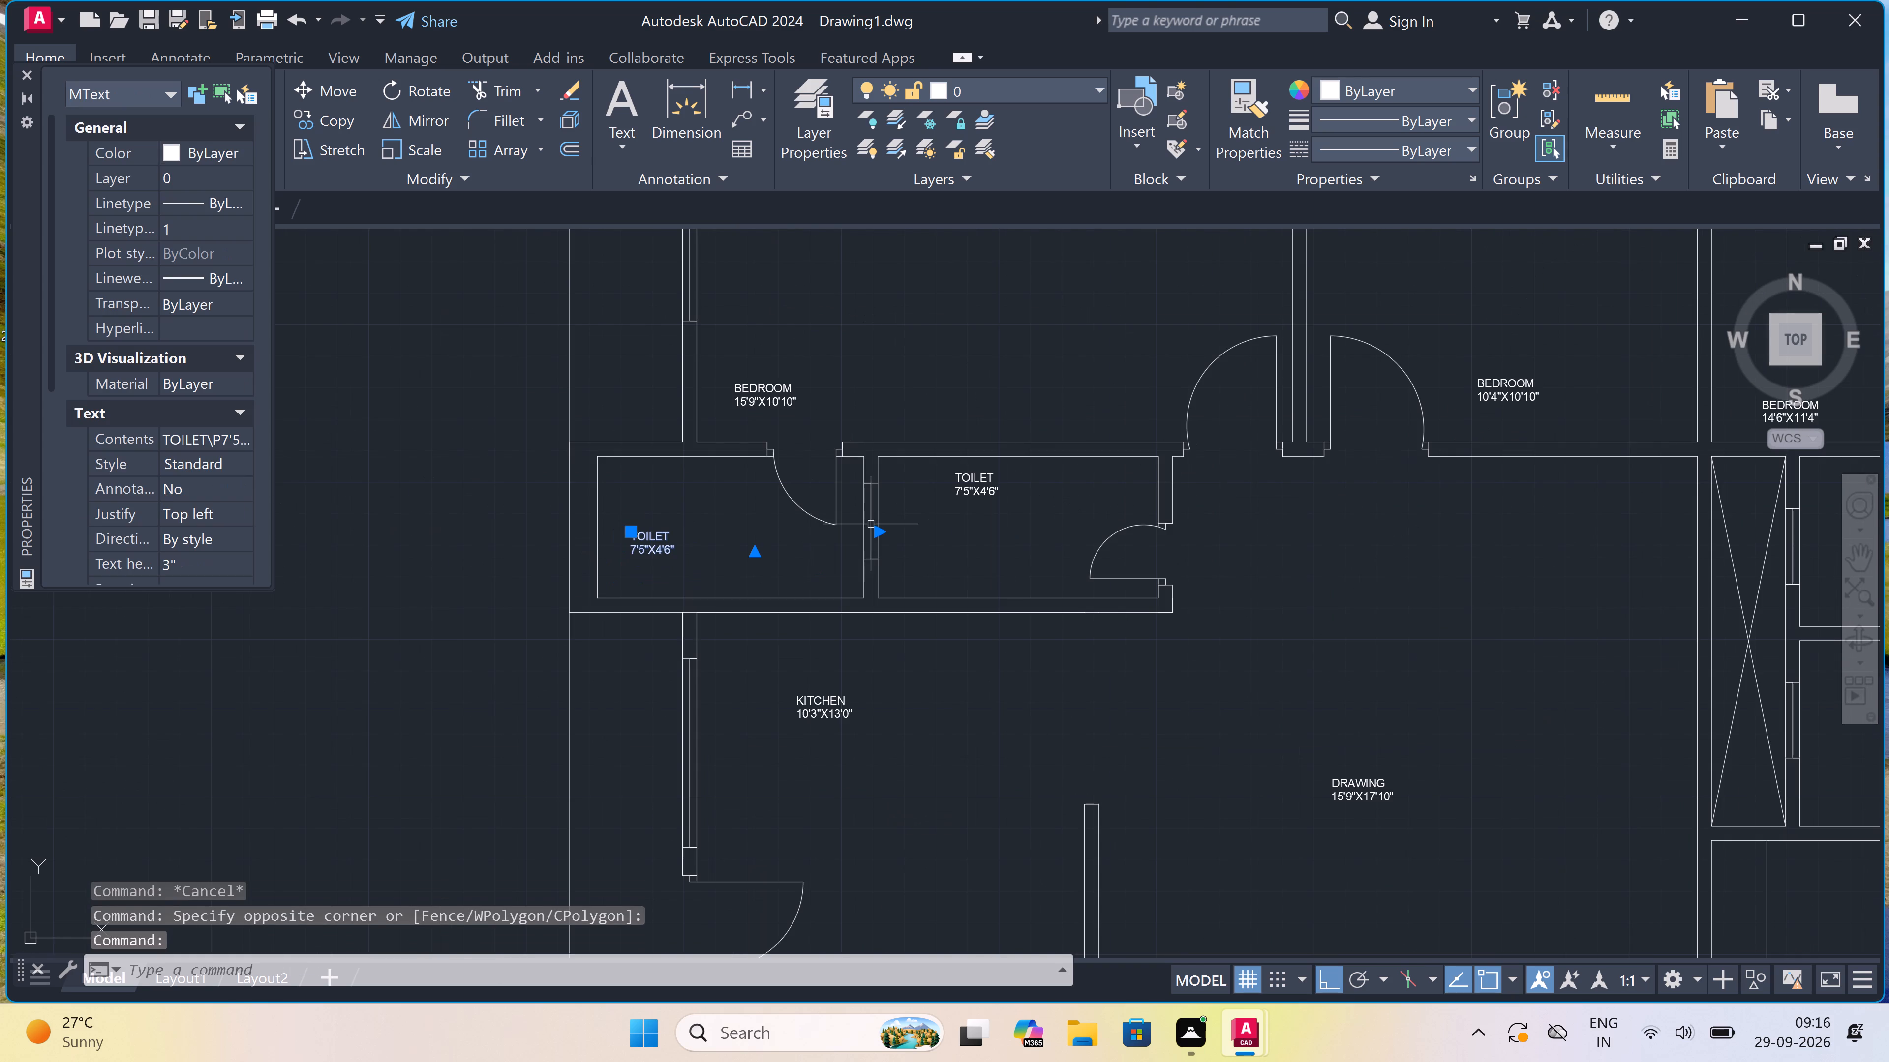
pyautogui.scroll(1, 1002, 499)
pyautogui.click(996, 494)
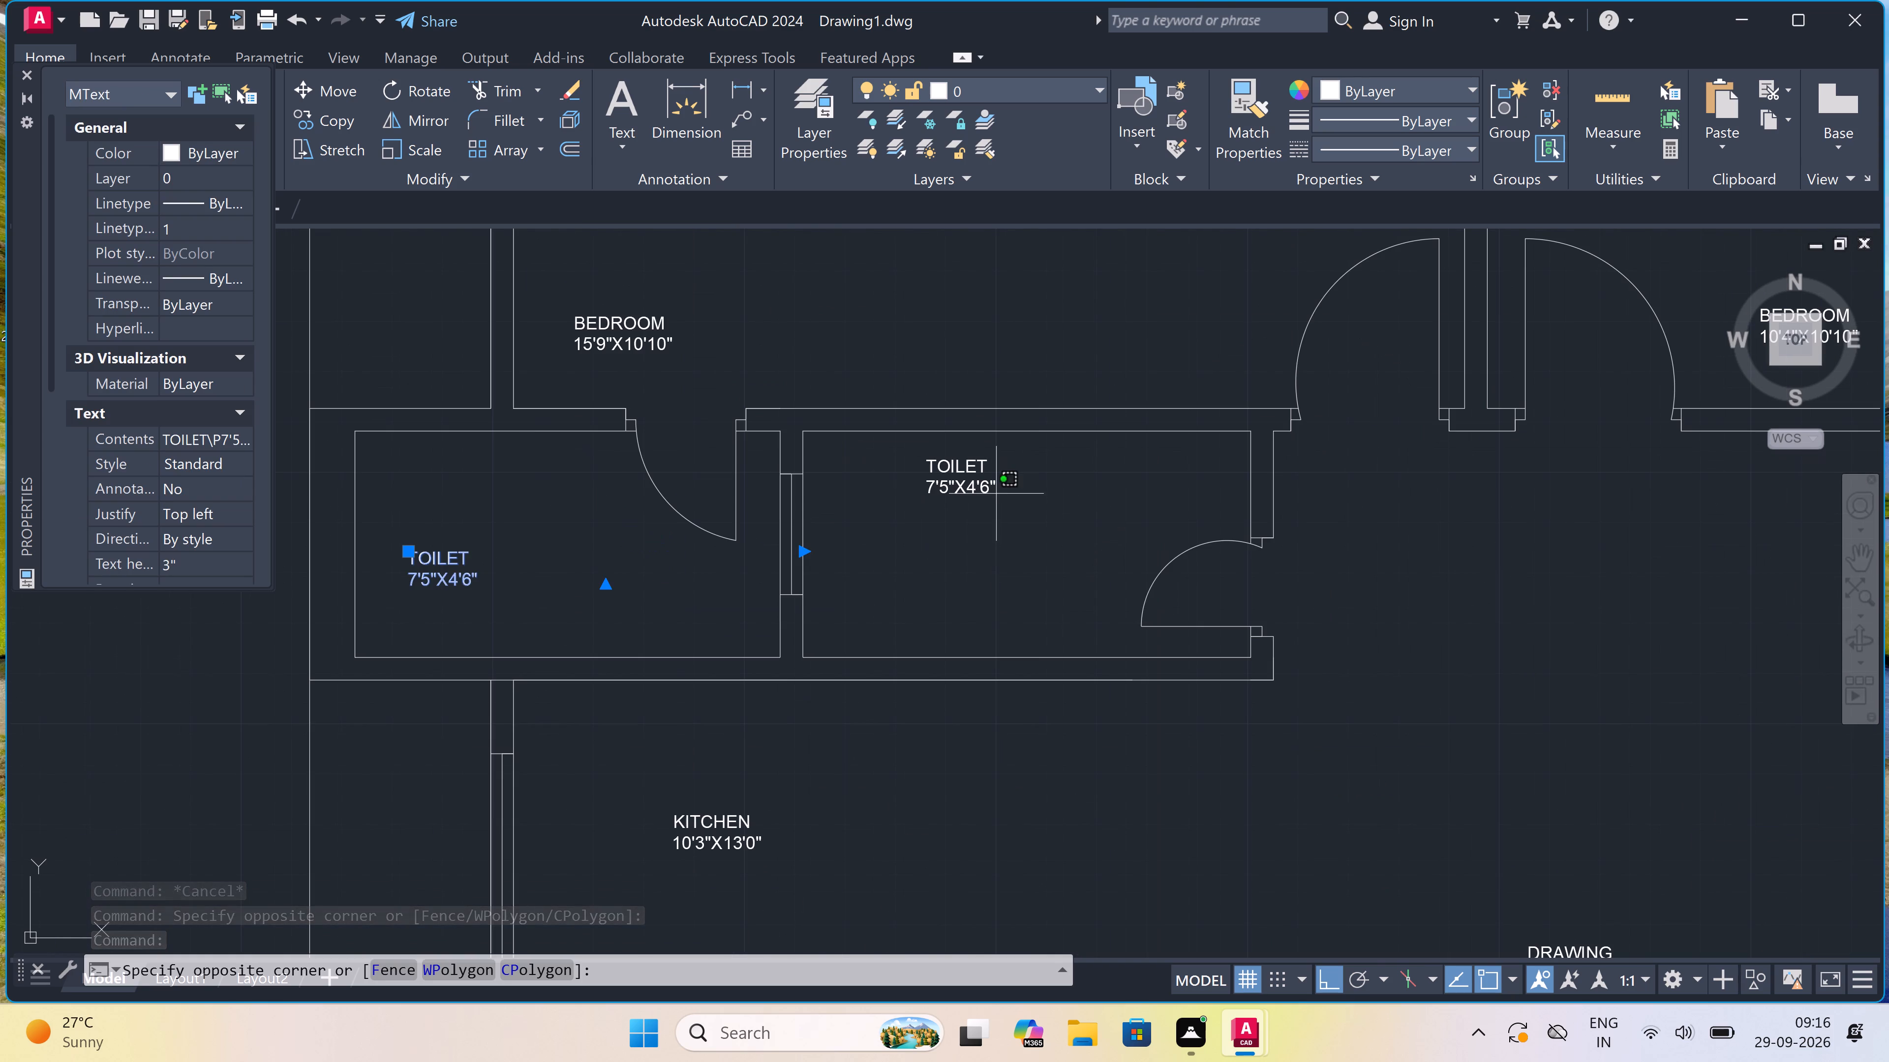
pyautogui.click(872, 486)
pyautogui.scroll(-2, 872, 484)
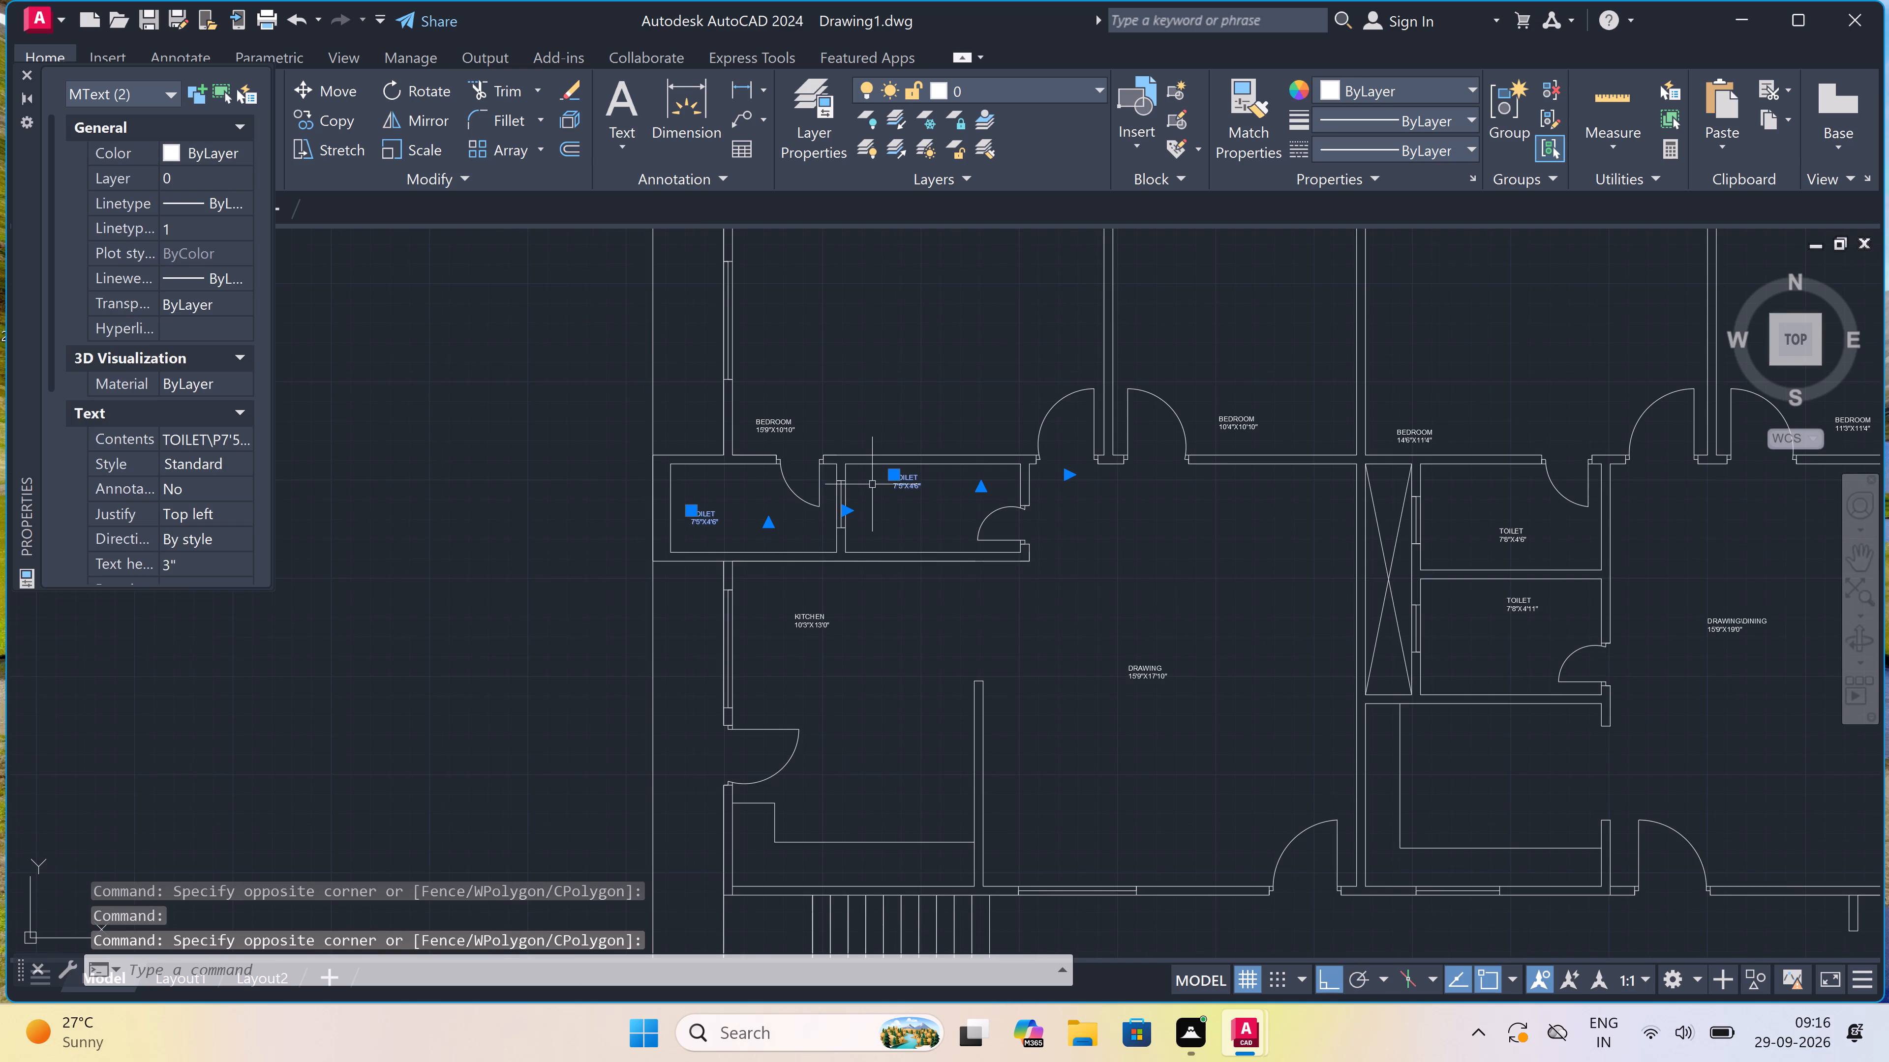
pyautogui.scroll(1, 809, 610)
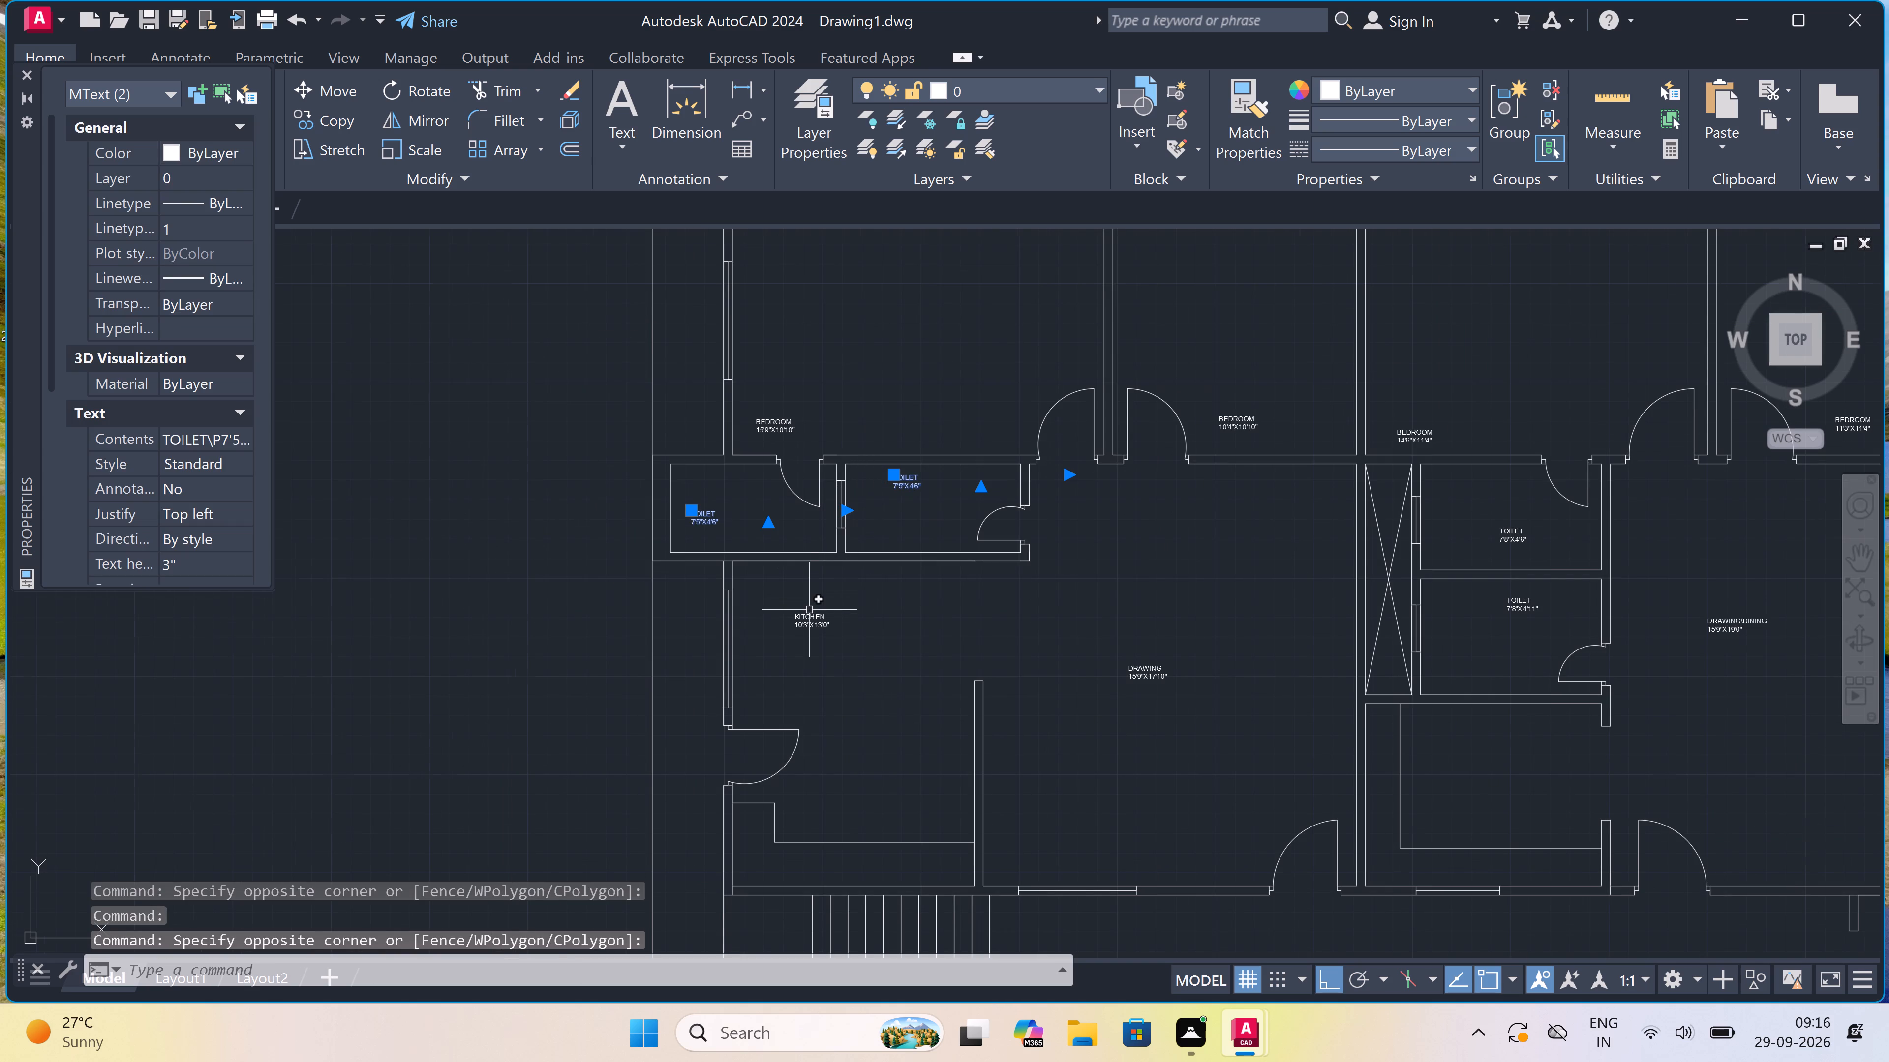
pyautogui.click(805, 613)
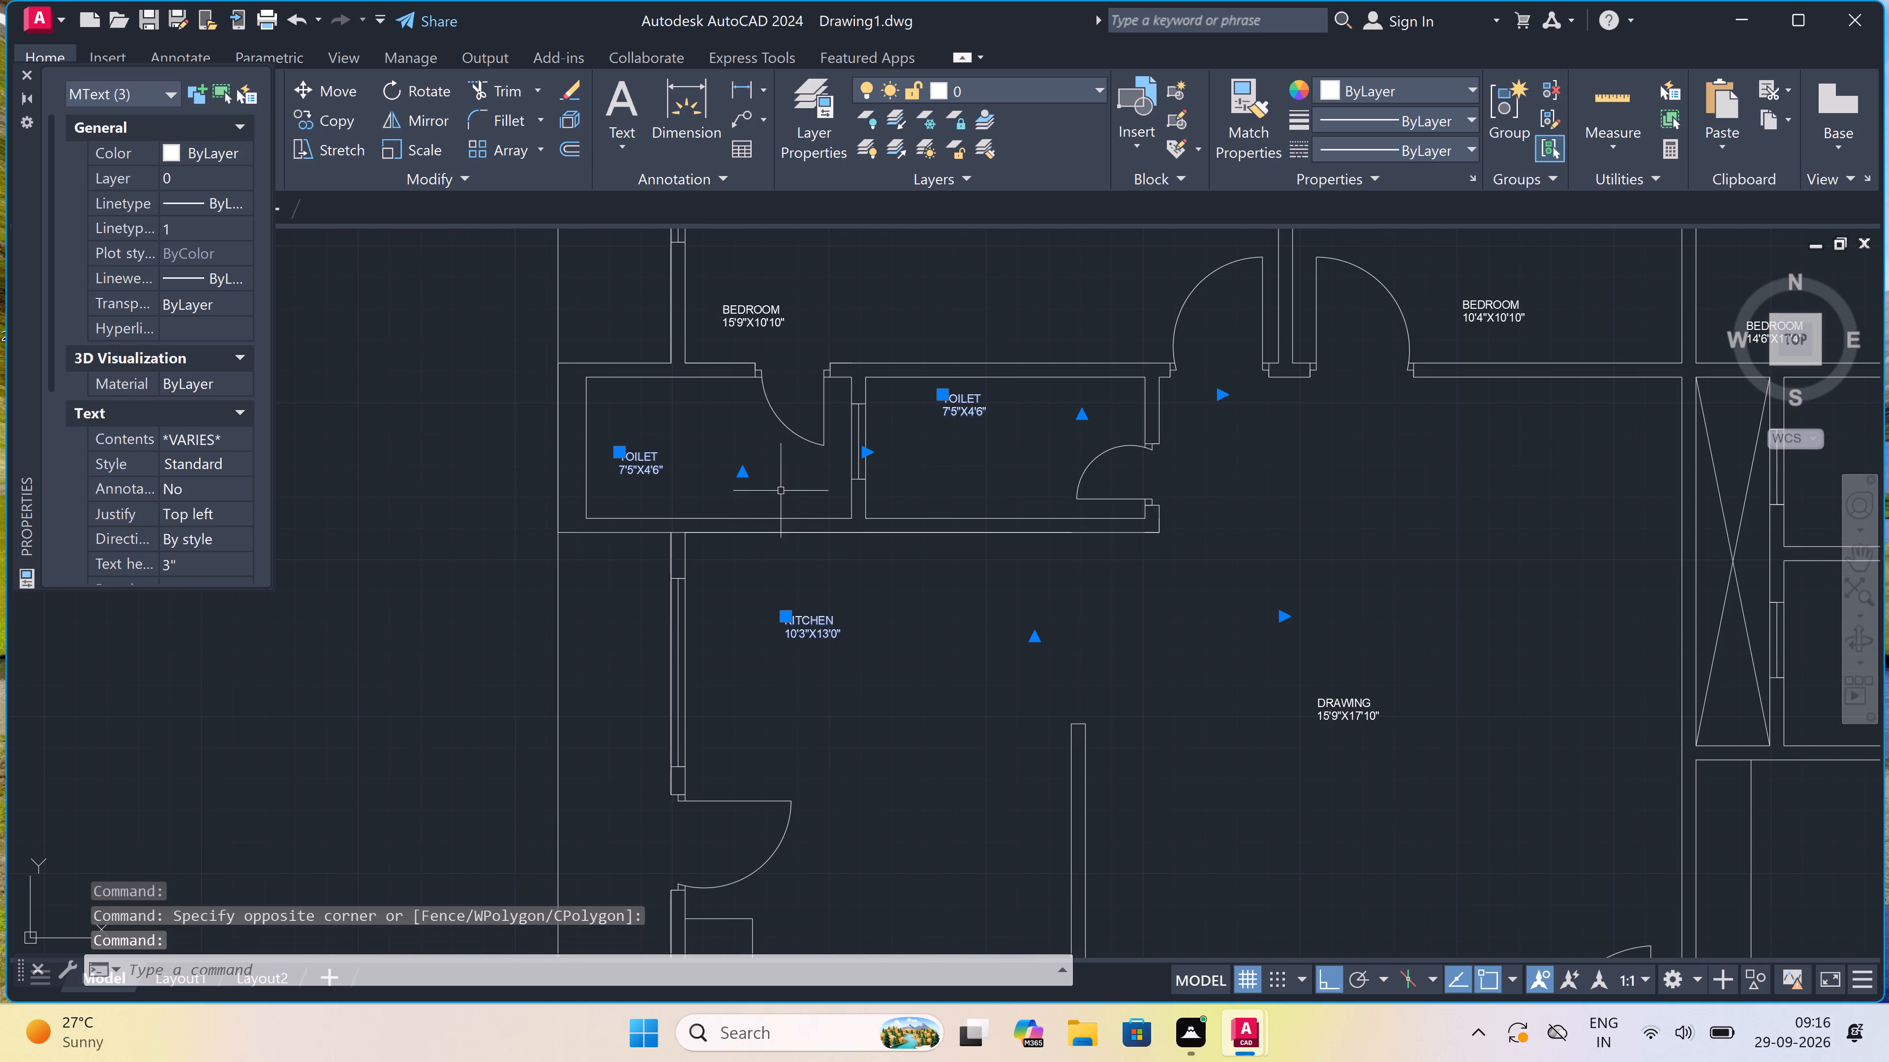
pyautogui.click(744, 312)
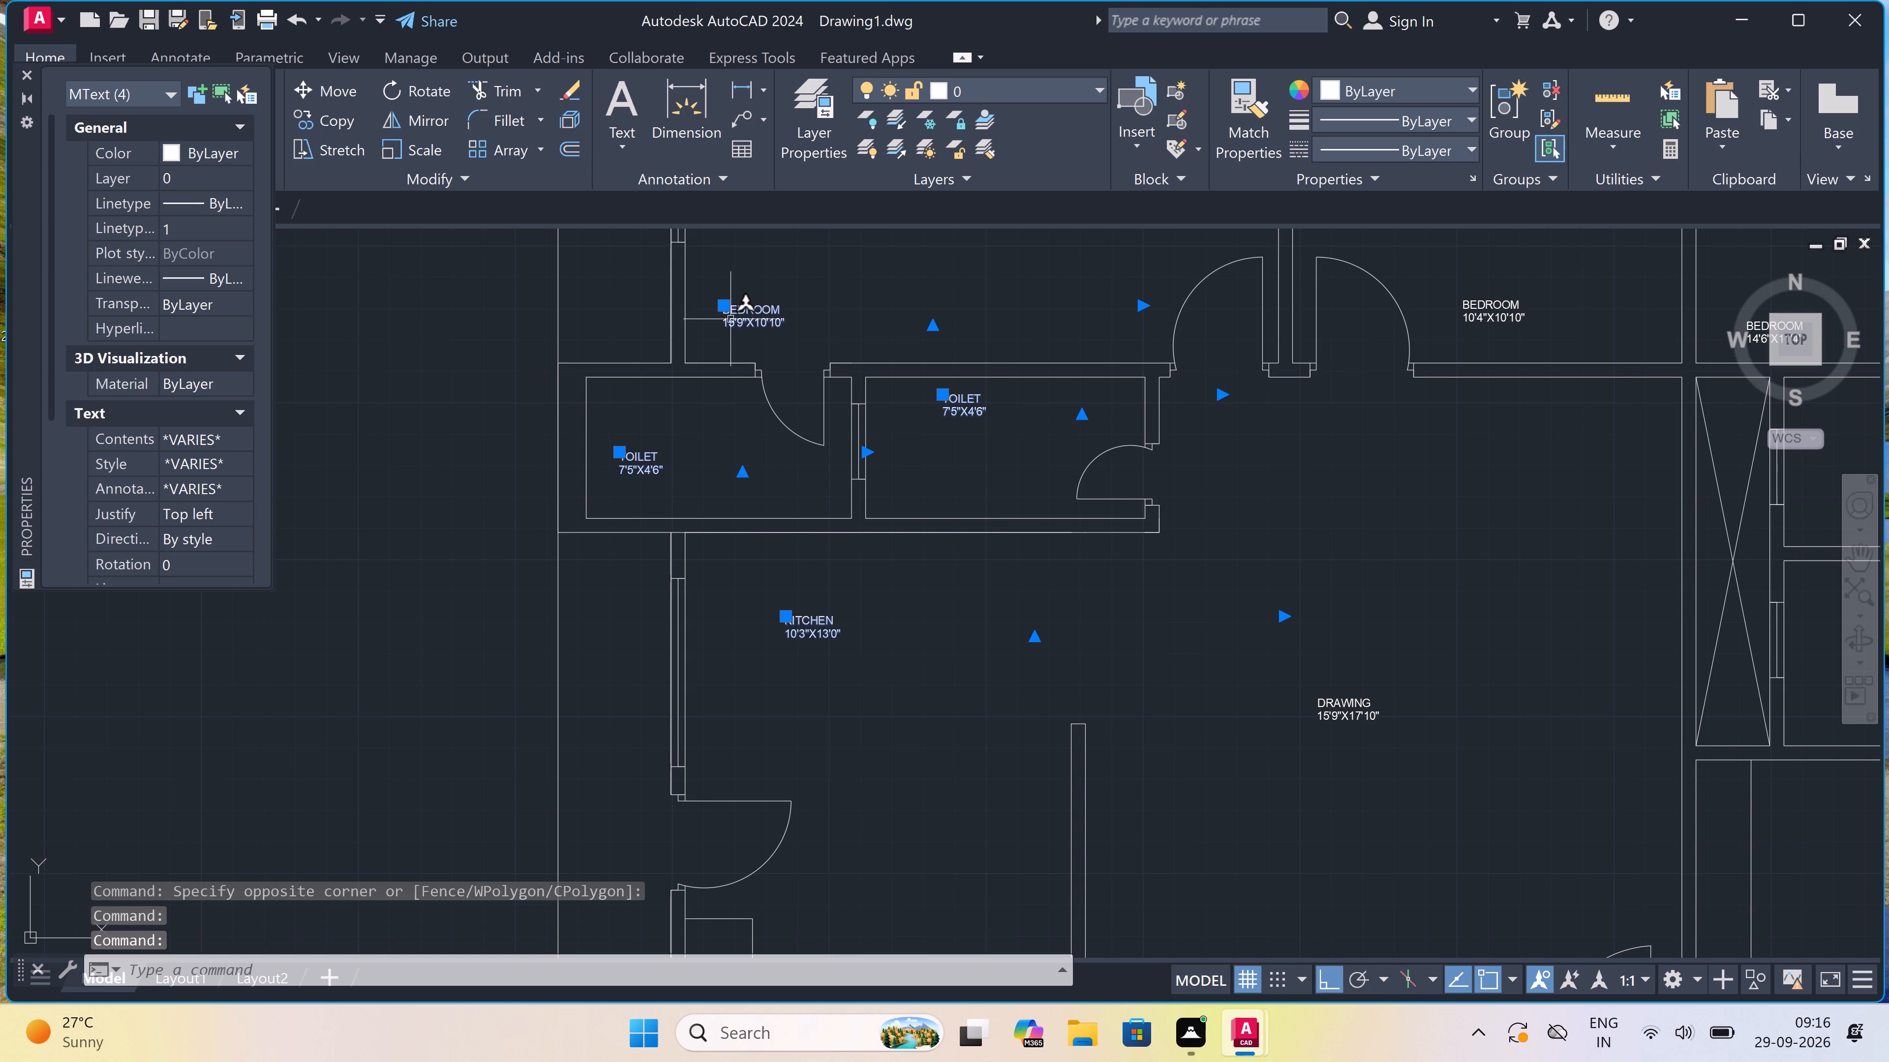
pyautogui.press('Escape')
# Set the text height to 6" for both 7'5"X4'6" TOILET labels and the 10'4"X10'10" BEDROOM, DRAWING, KITCHEN, 7'8"X4'6" TOILET and 7'8"X4'11" TOILET labels.
pyautogui.scroll(-1, 728, 317)
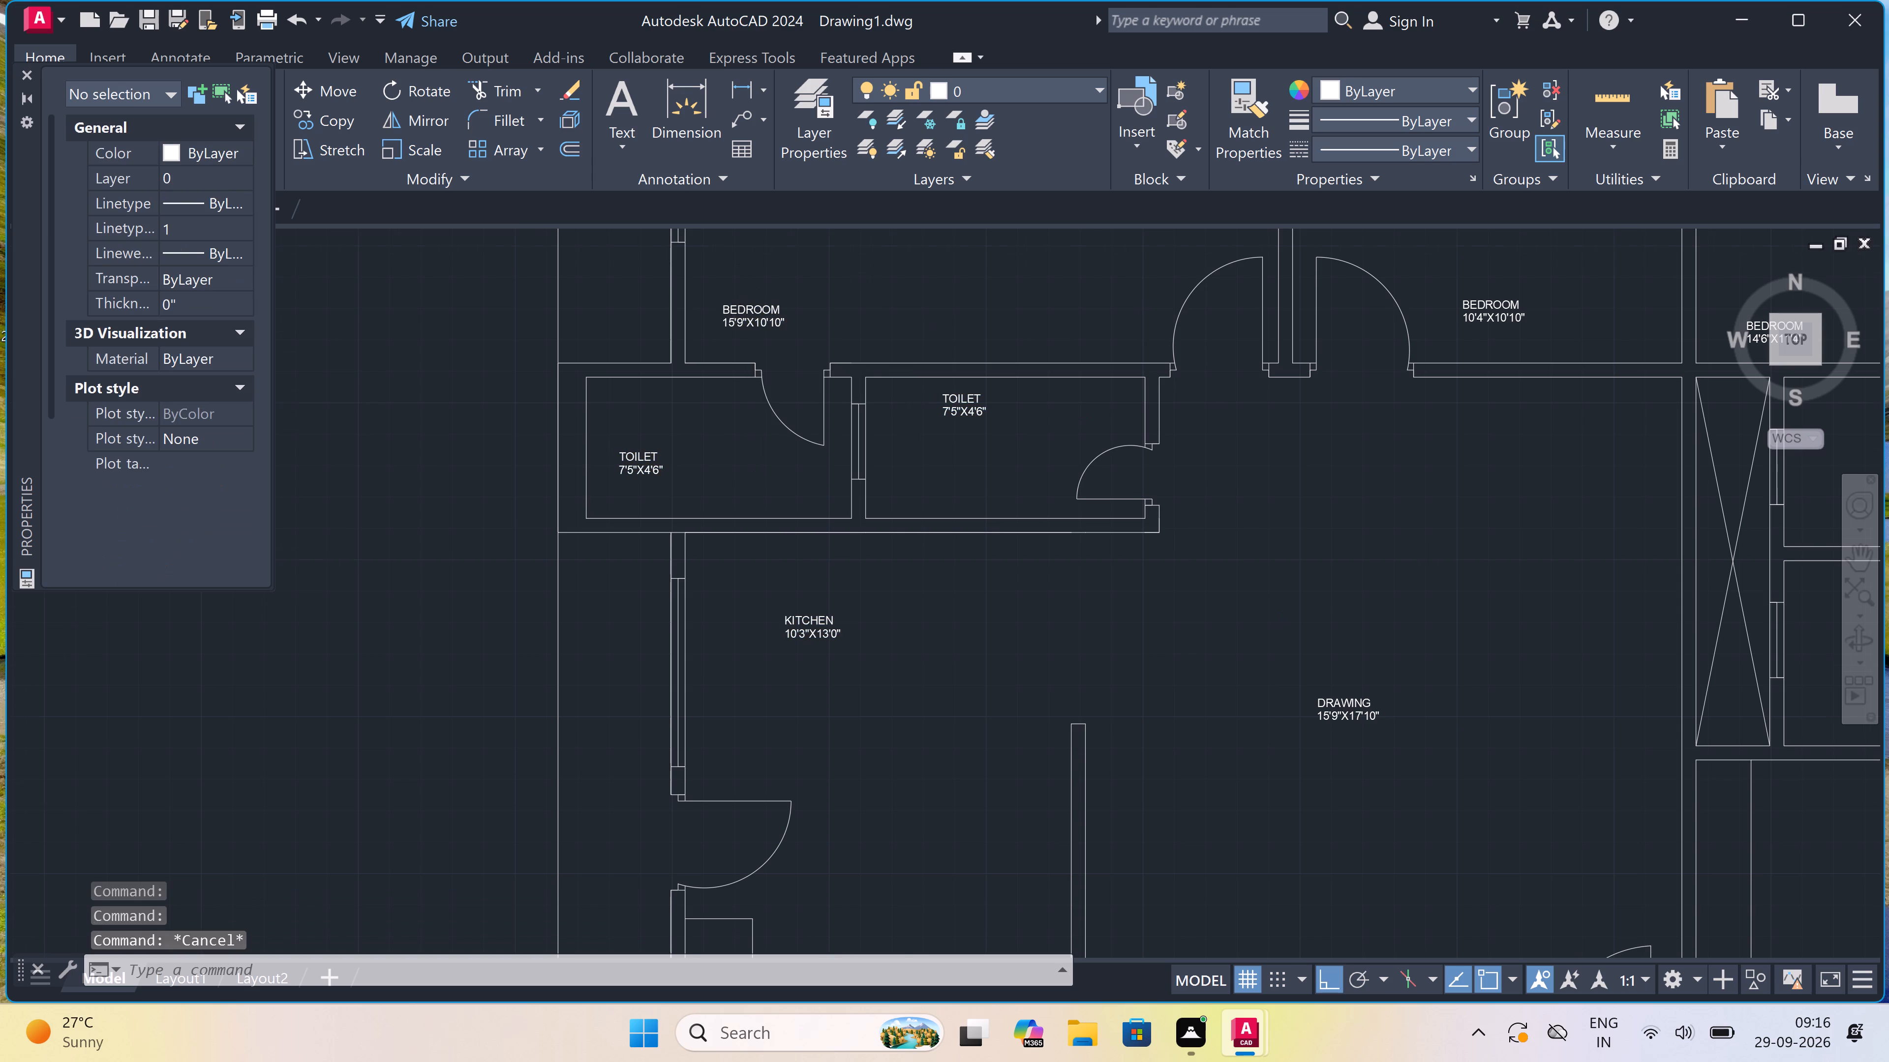
pyautogui.scroll(1, 727, 303)
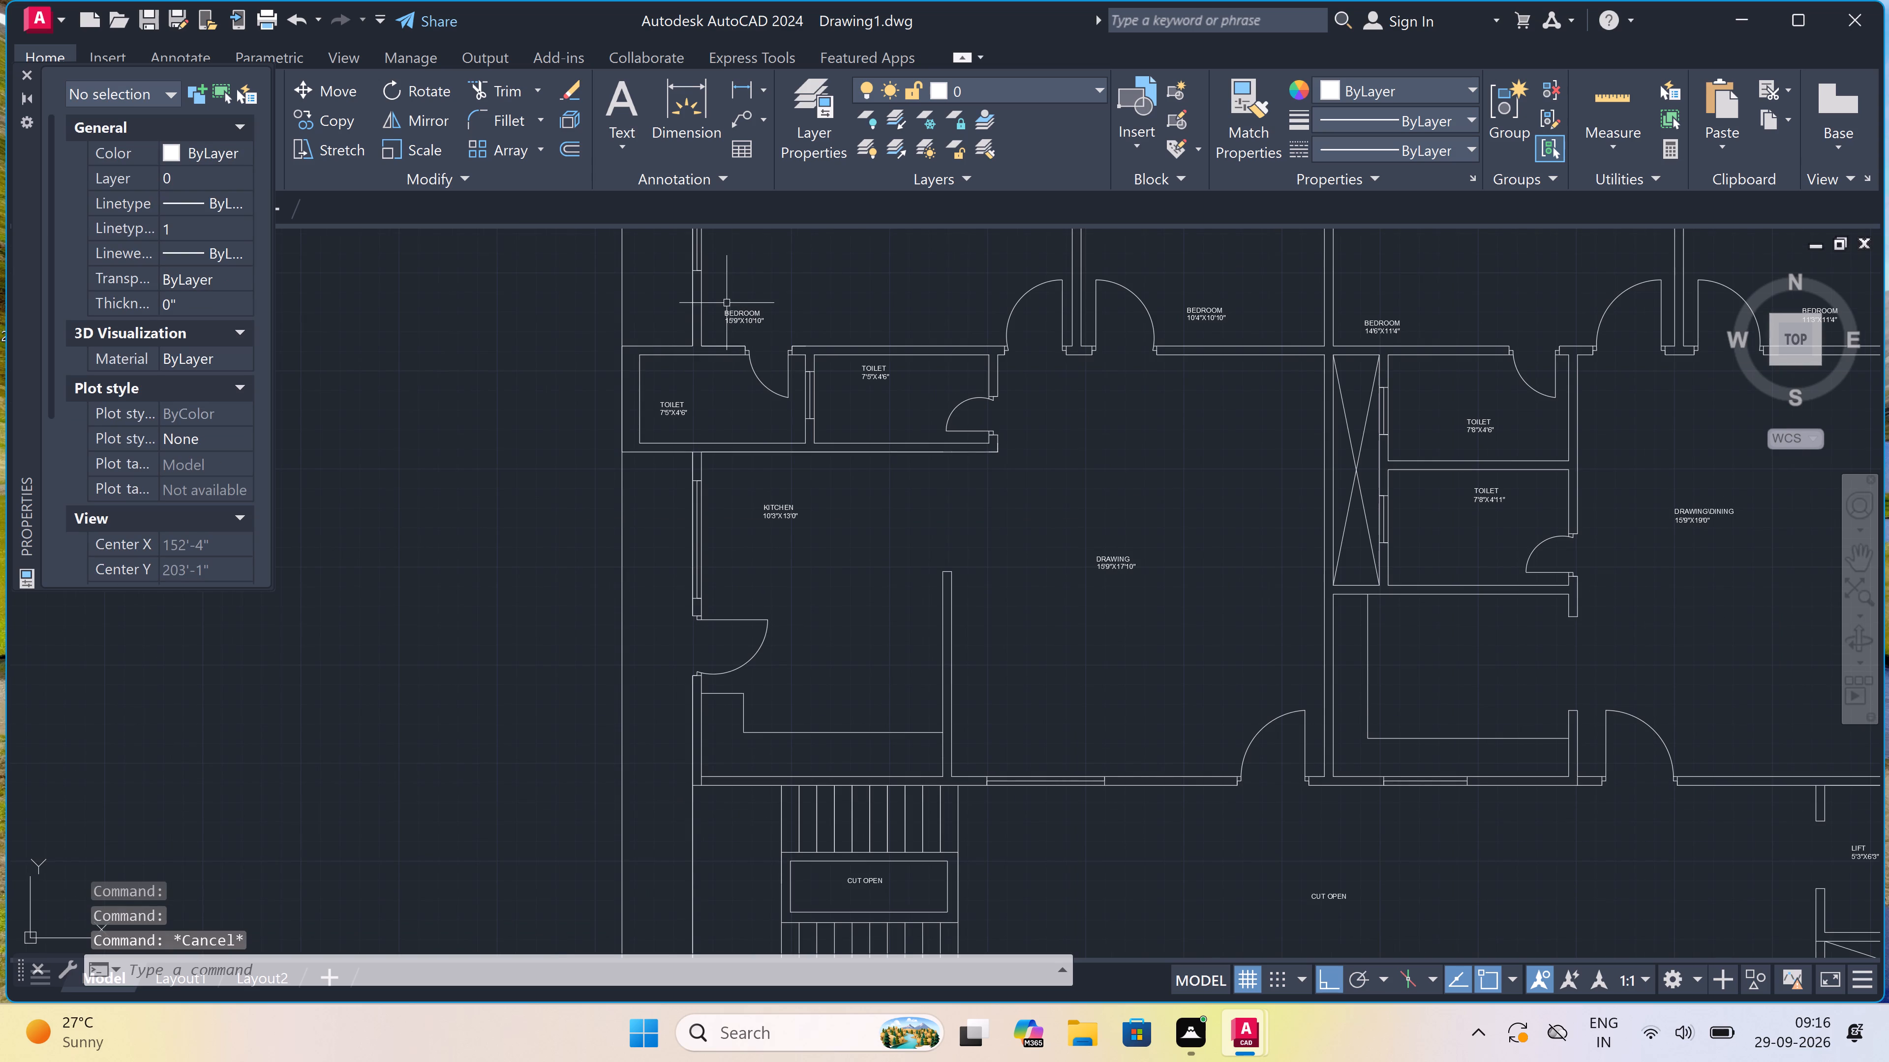
pyautogui.scroll(1, 639, 491)
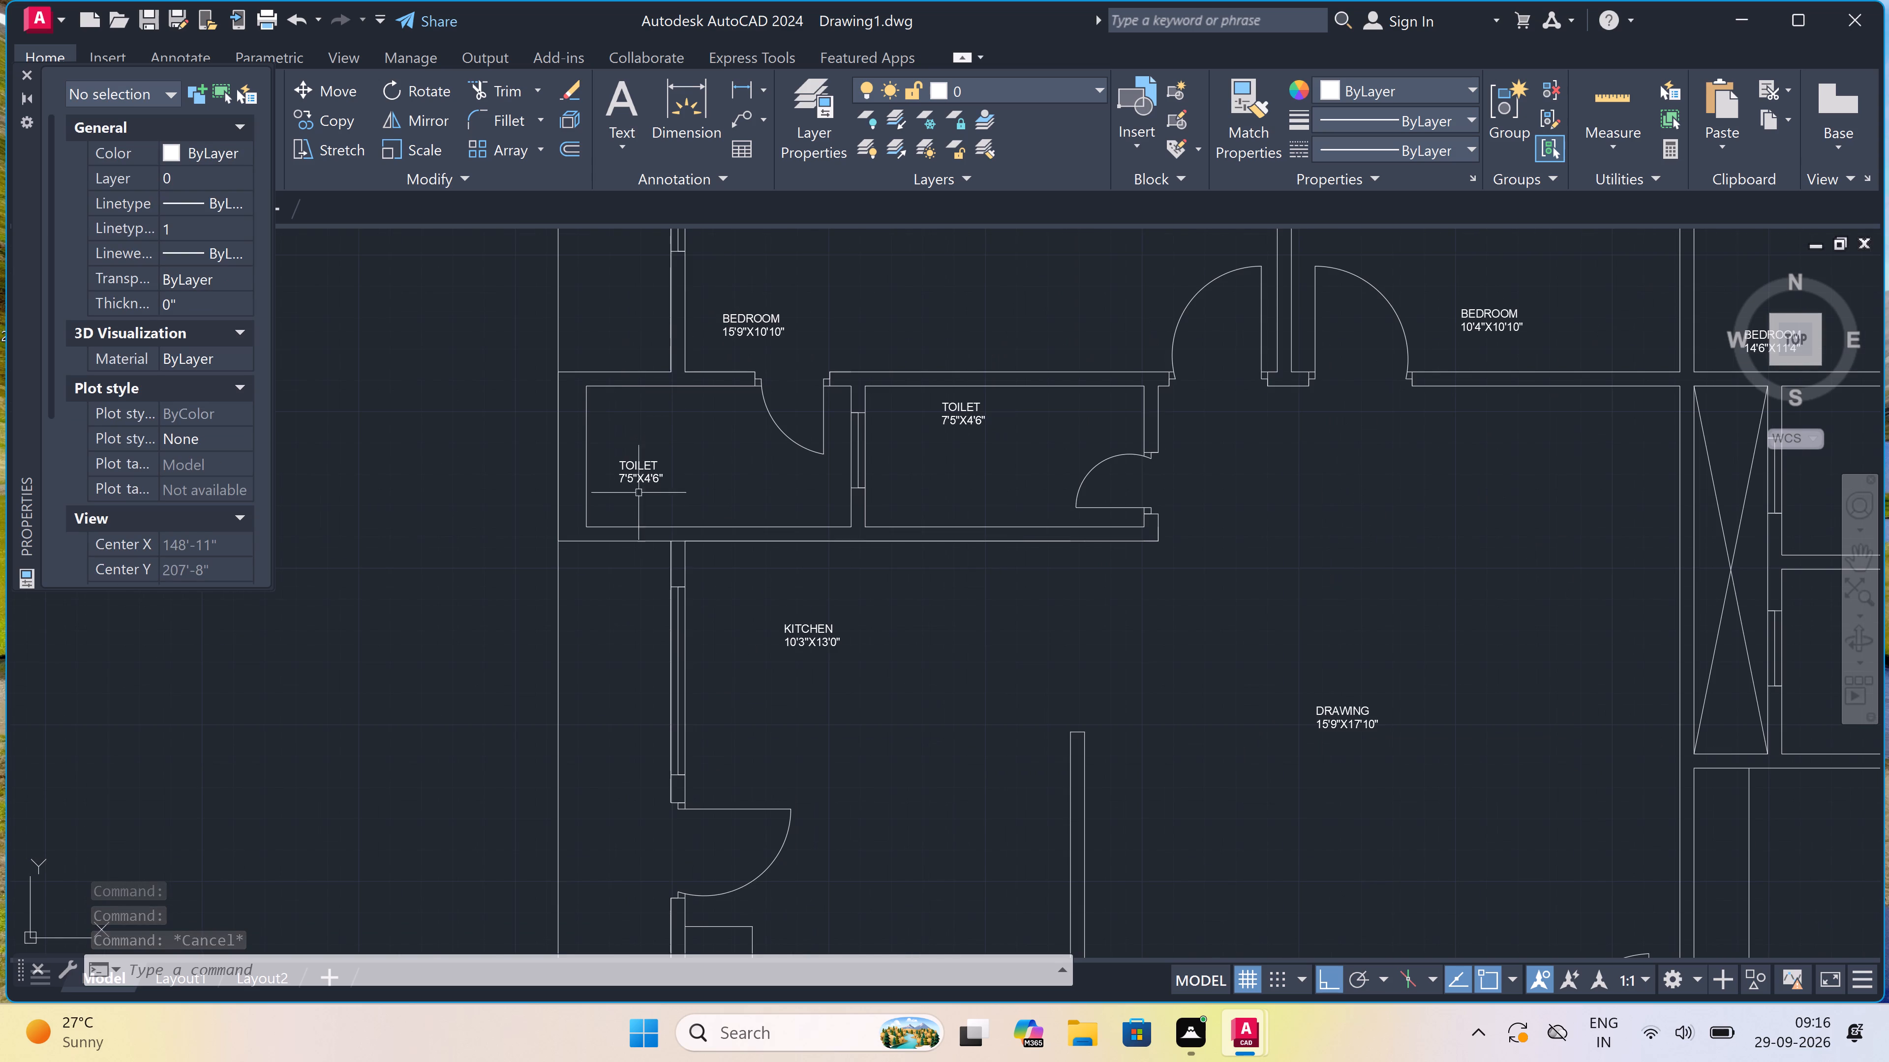
pyautogui.scroll(1, 639, 492)
pyautogui.click(628, 433)
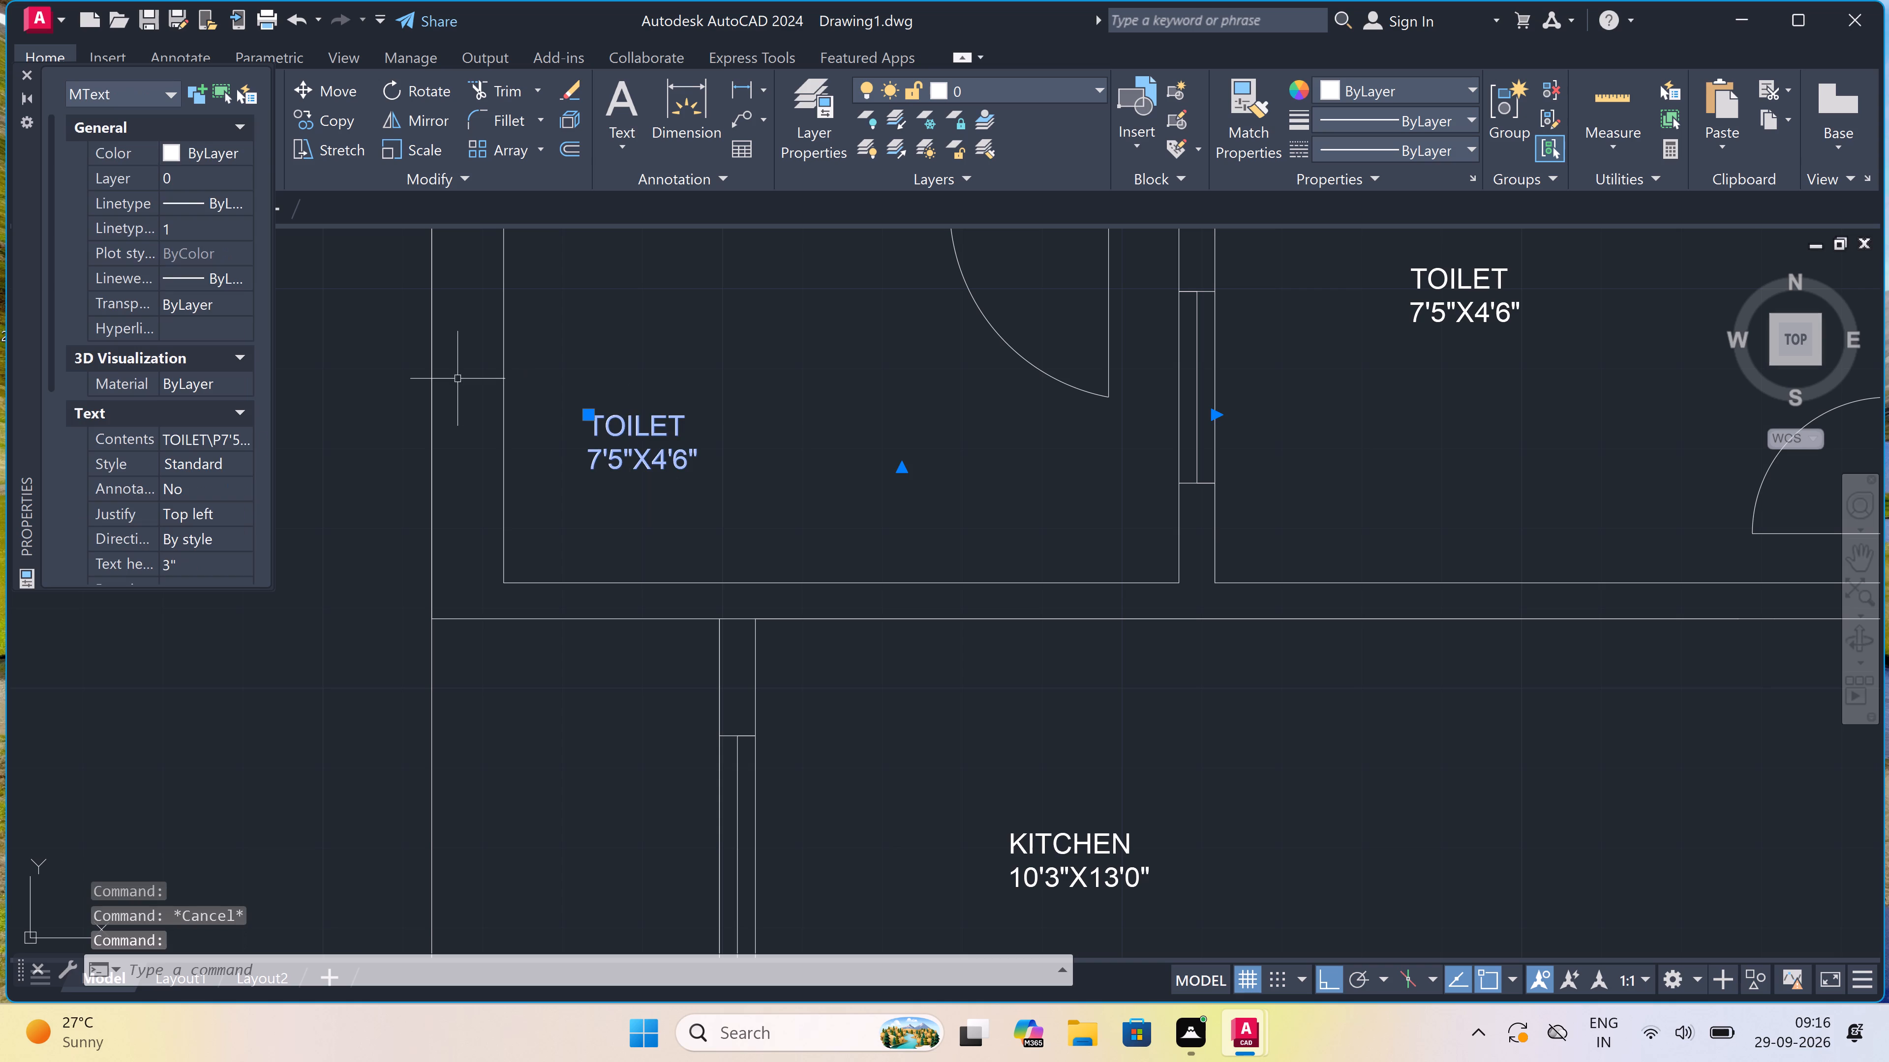
pyautogui.scroll(-3, 565, 477)
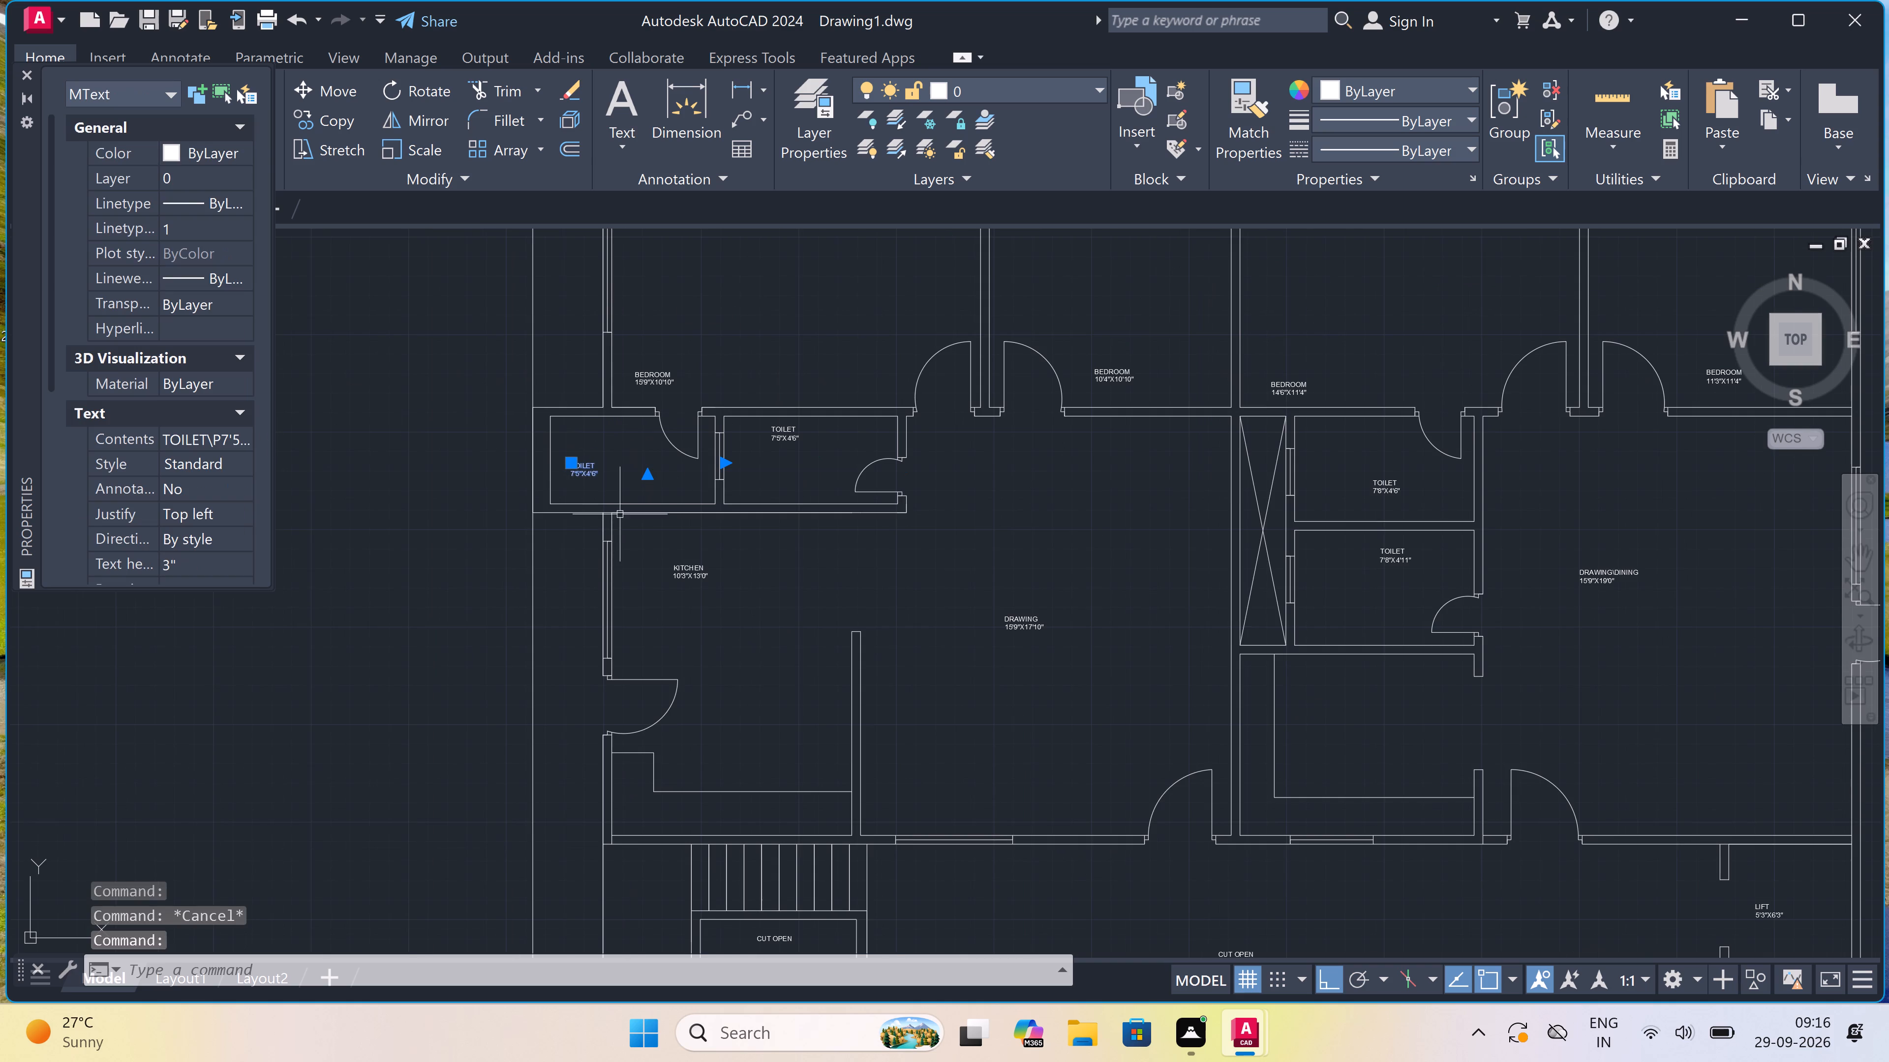
pyautogui.scroll(1, 765, 426)
pyautogui.click(786, 426)
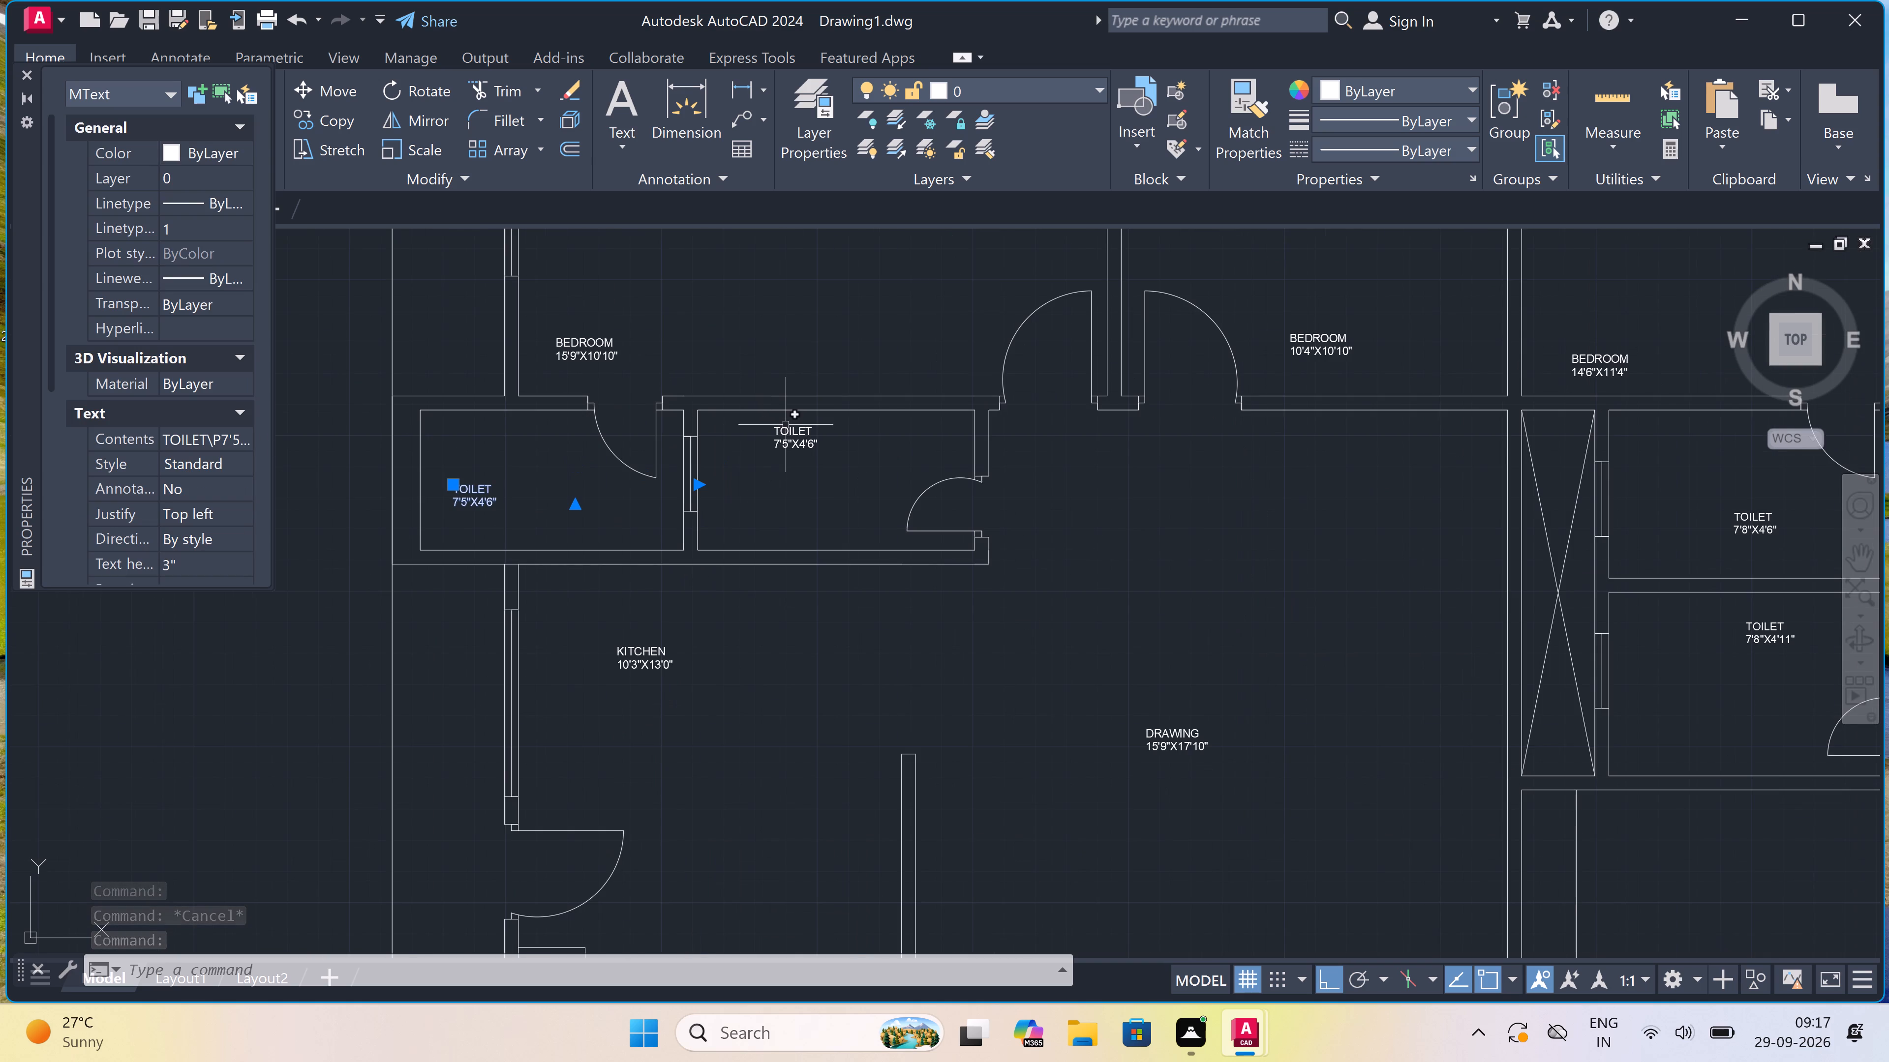
pyautogui.click(1302, 332)
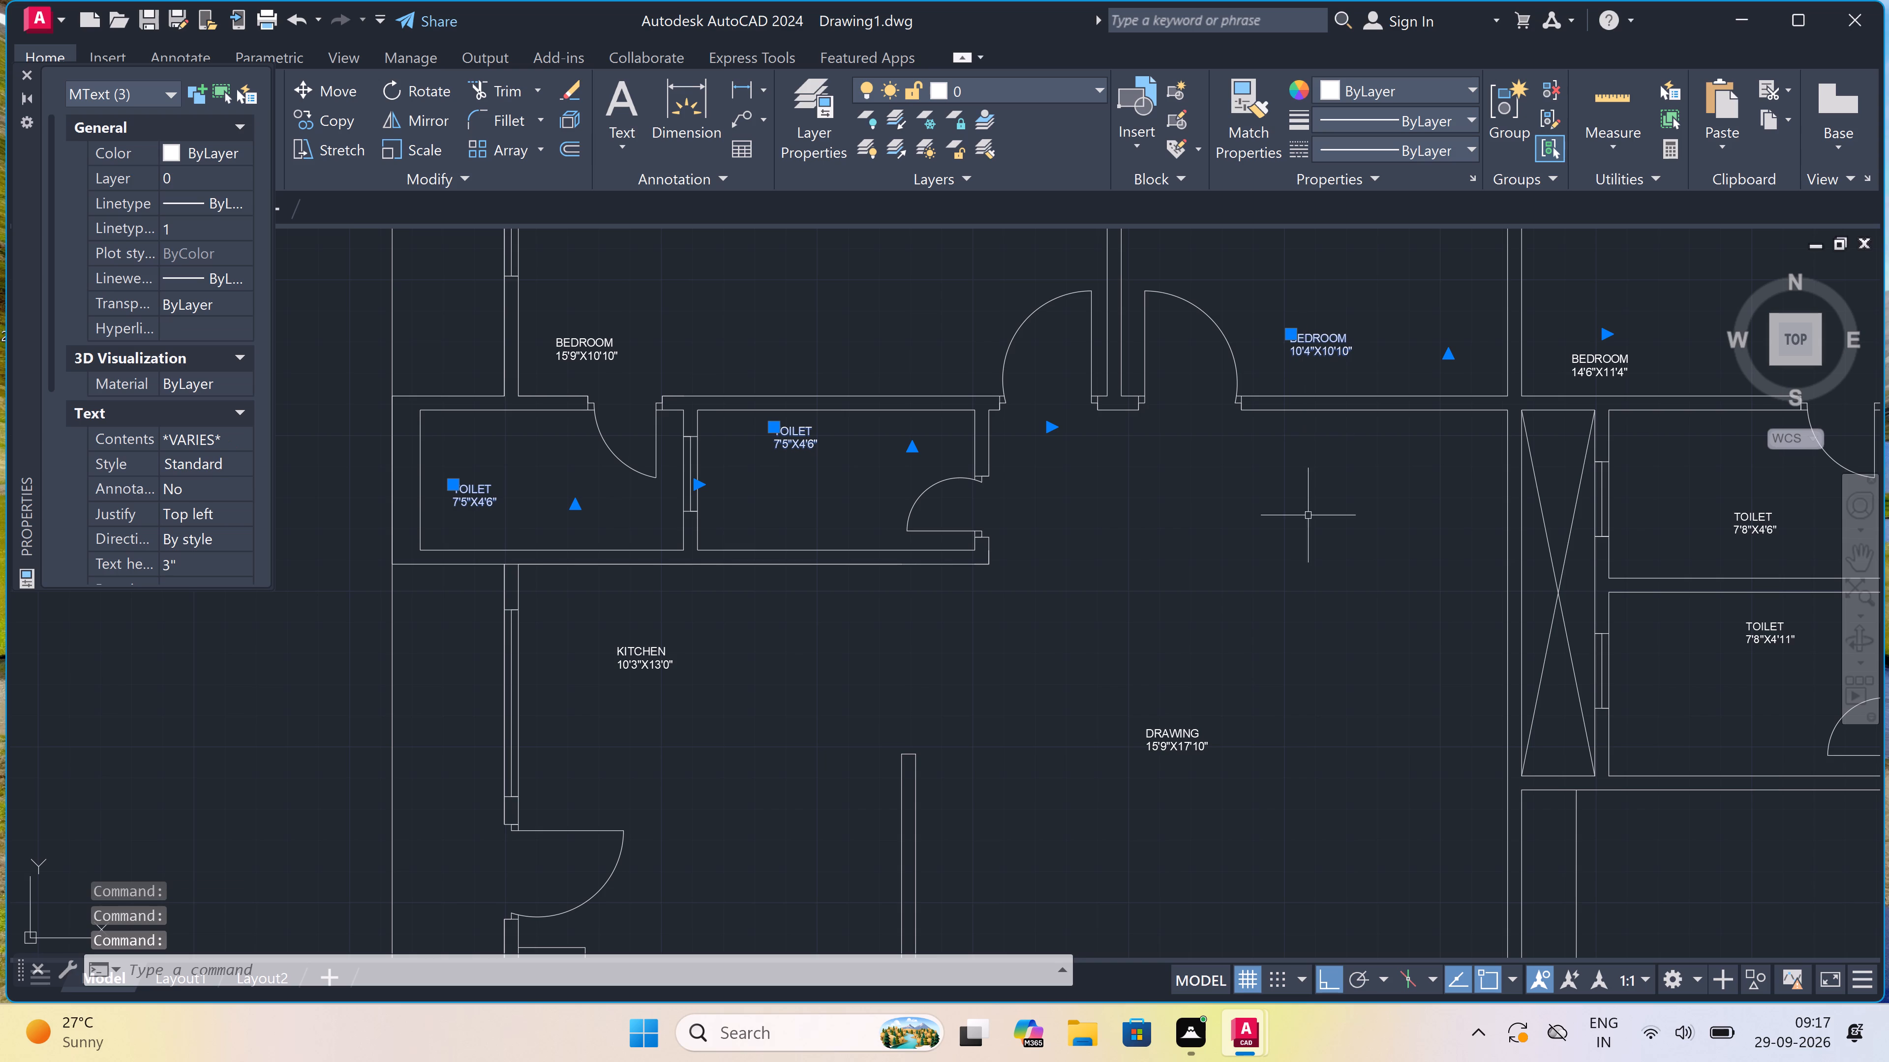
pyautogui.scroll(-3, 1083, 374)
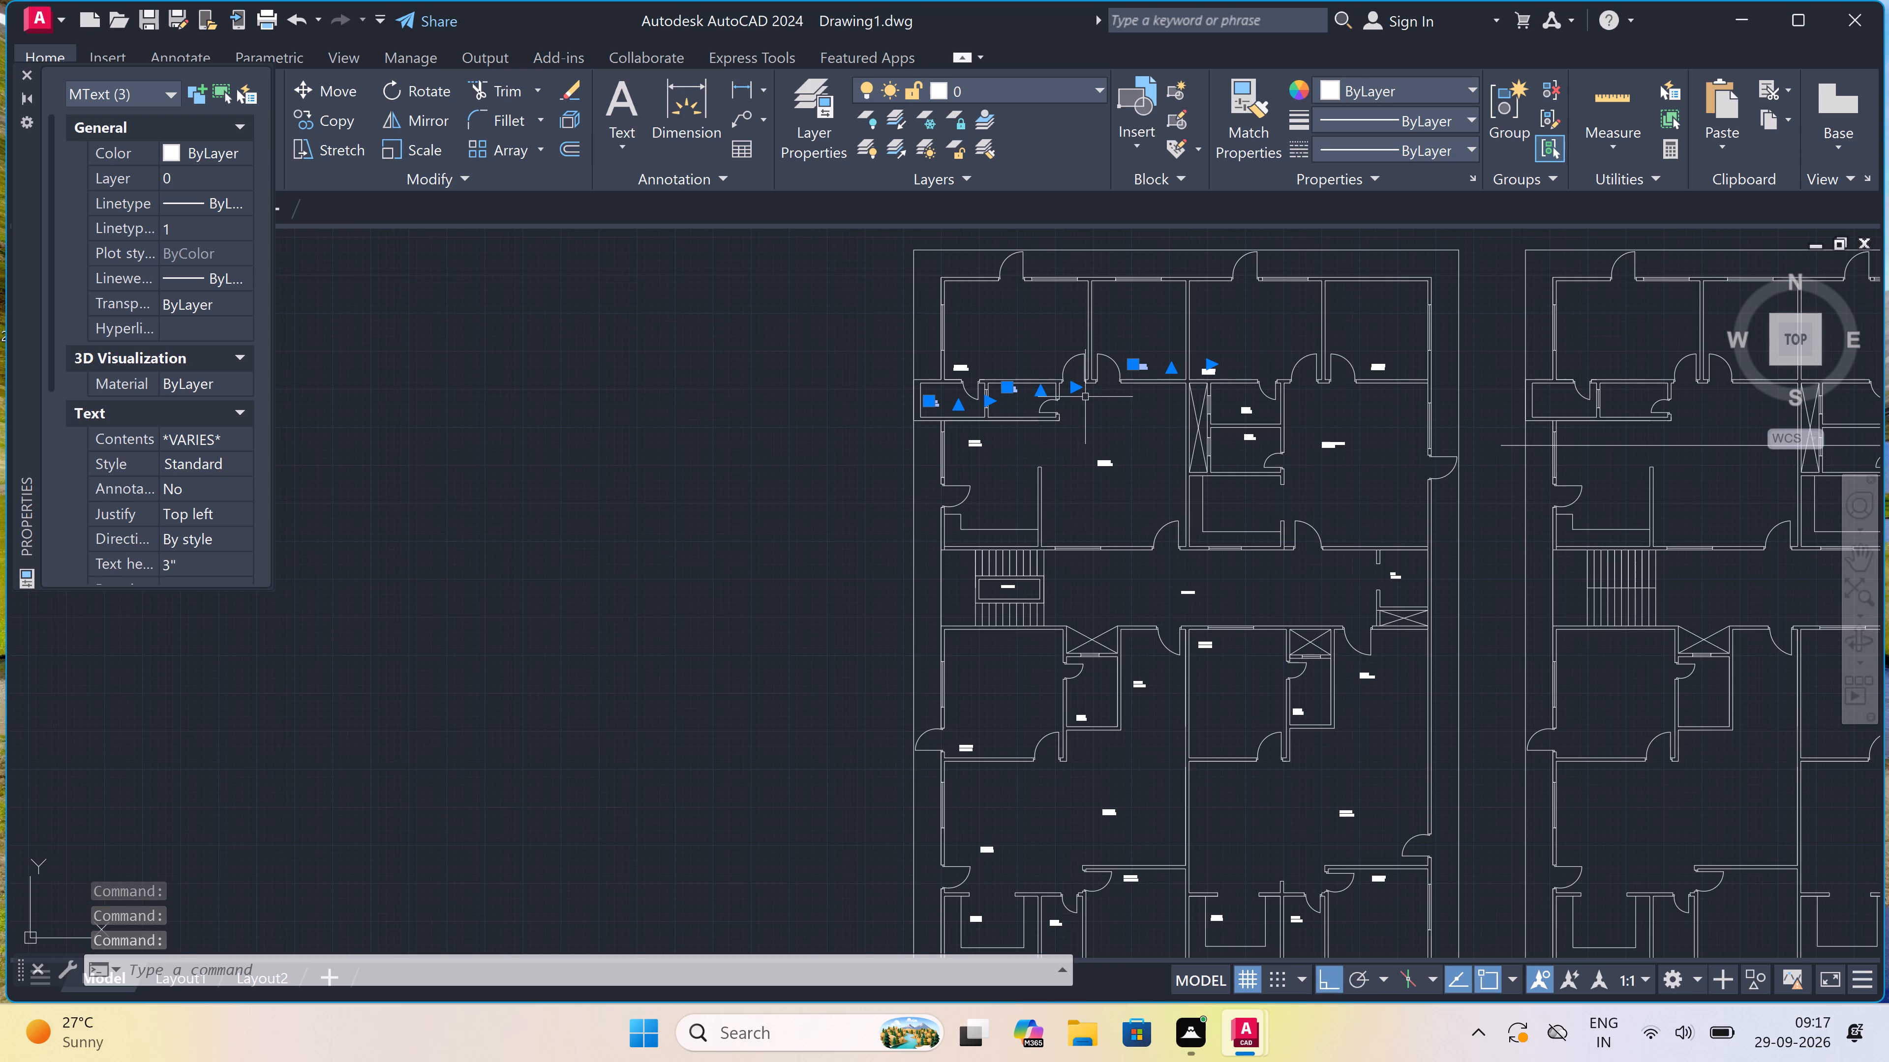
pyautogui.scroll(4, 1094, 441)
pyautogui.scroll(-3, 1100, 448)
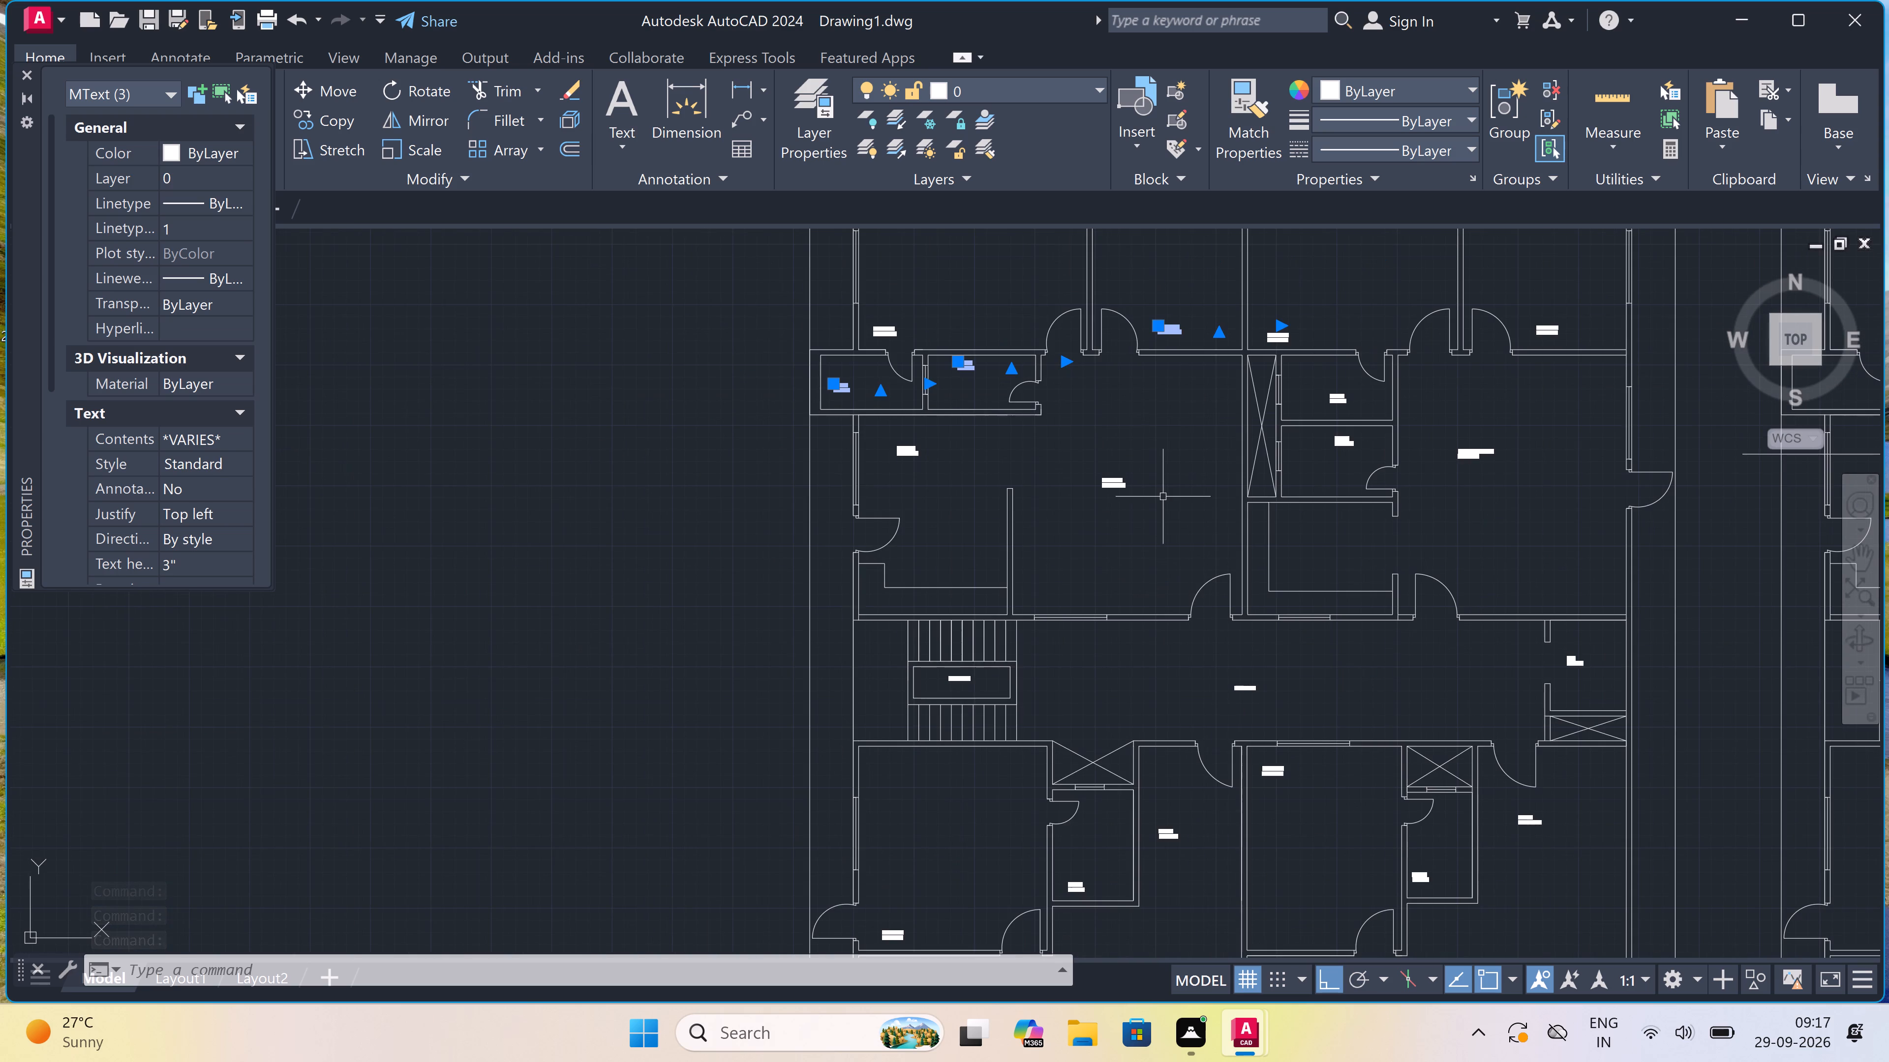
pyautogui.scroll(2, 1158, 497)
pyautogui.click(1090, 457)
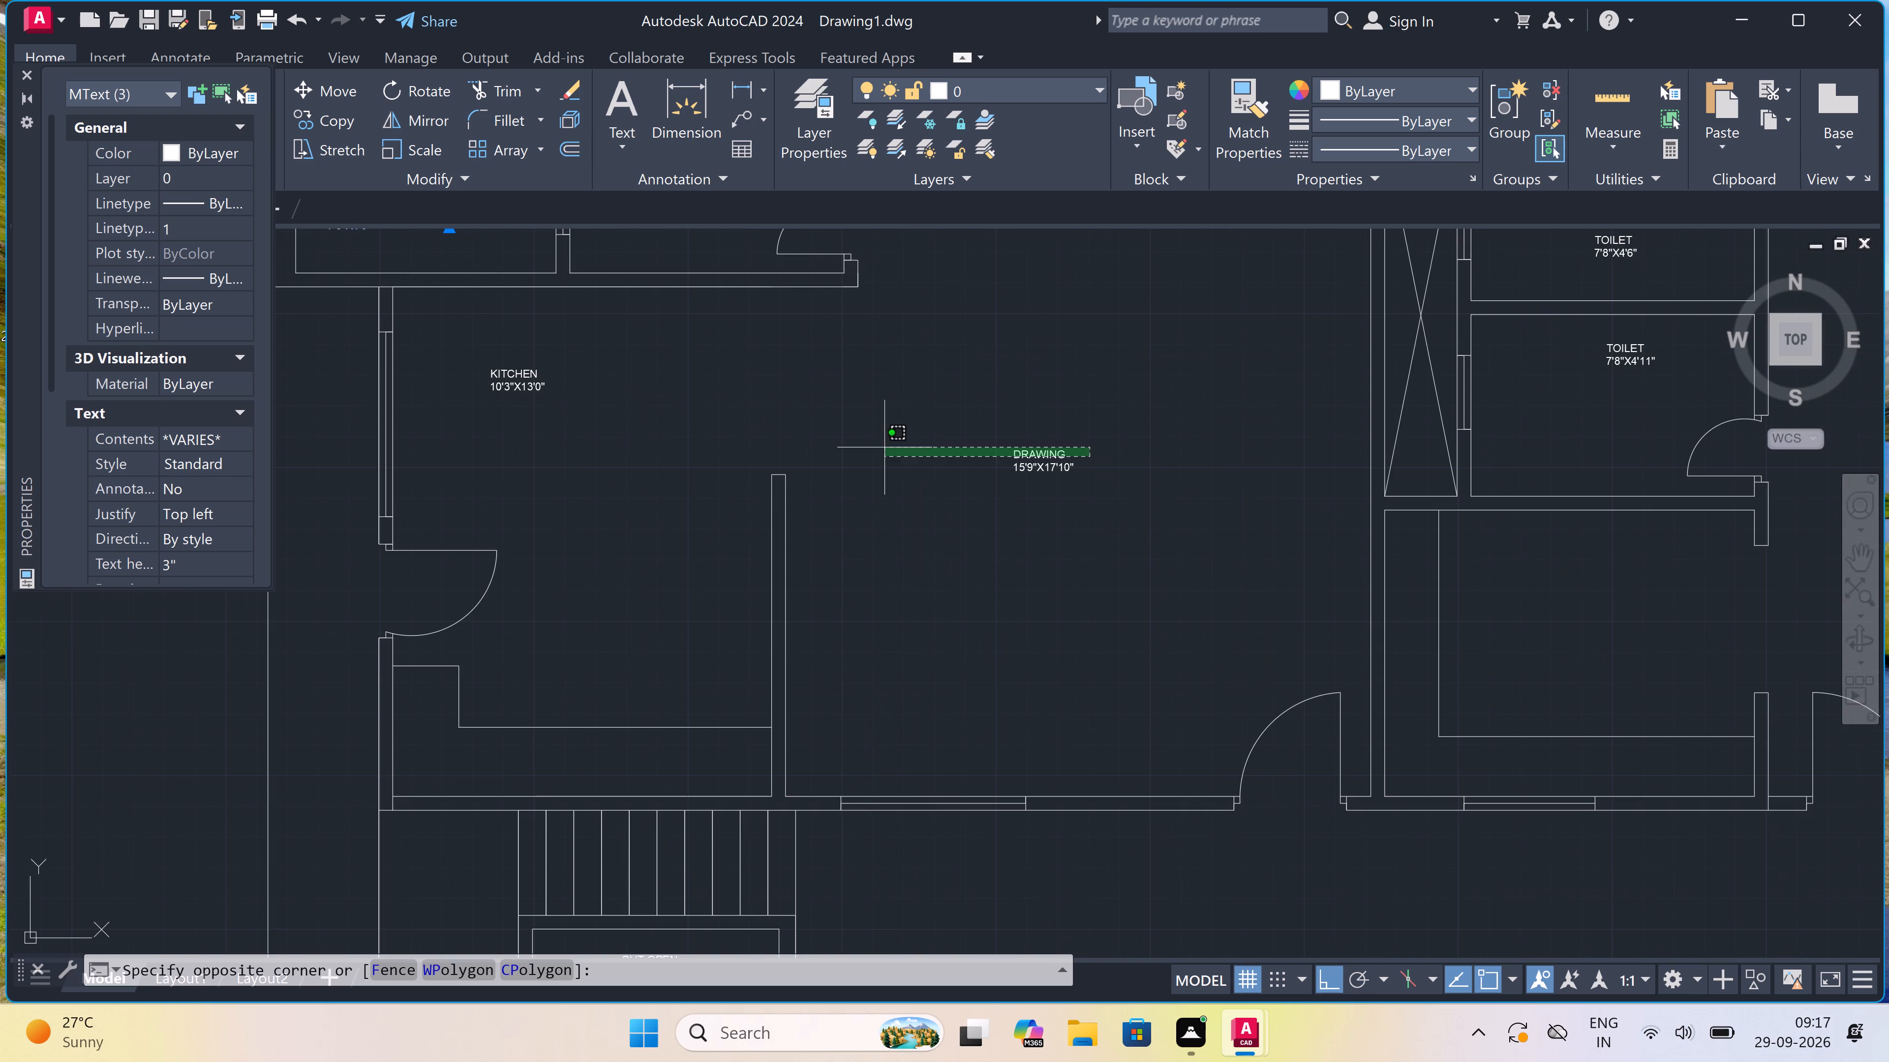
pyautogui.click(937, 475)
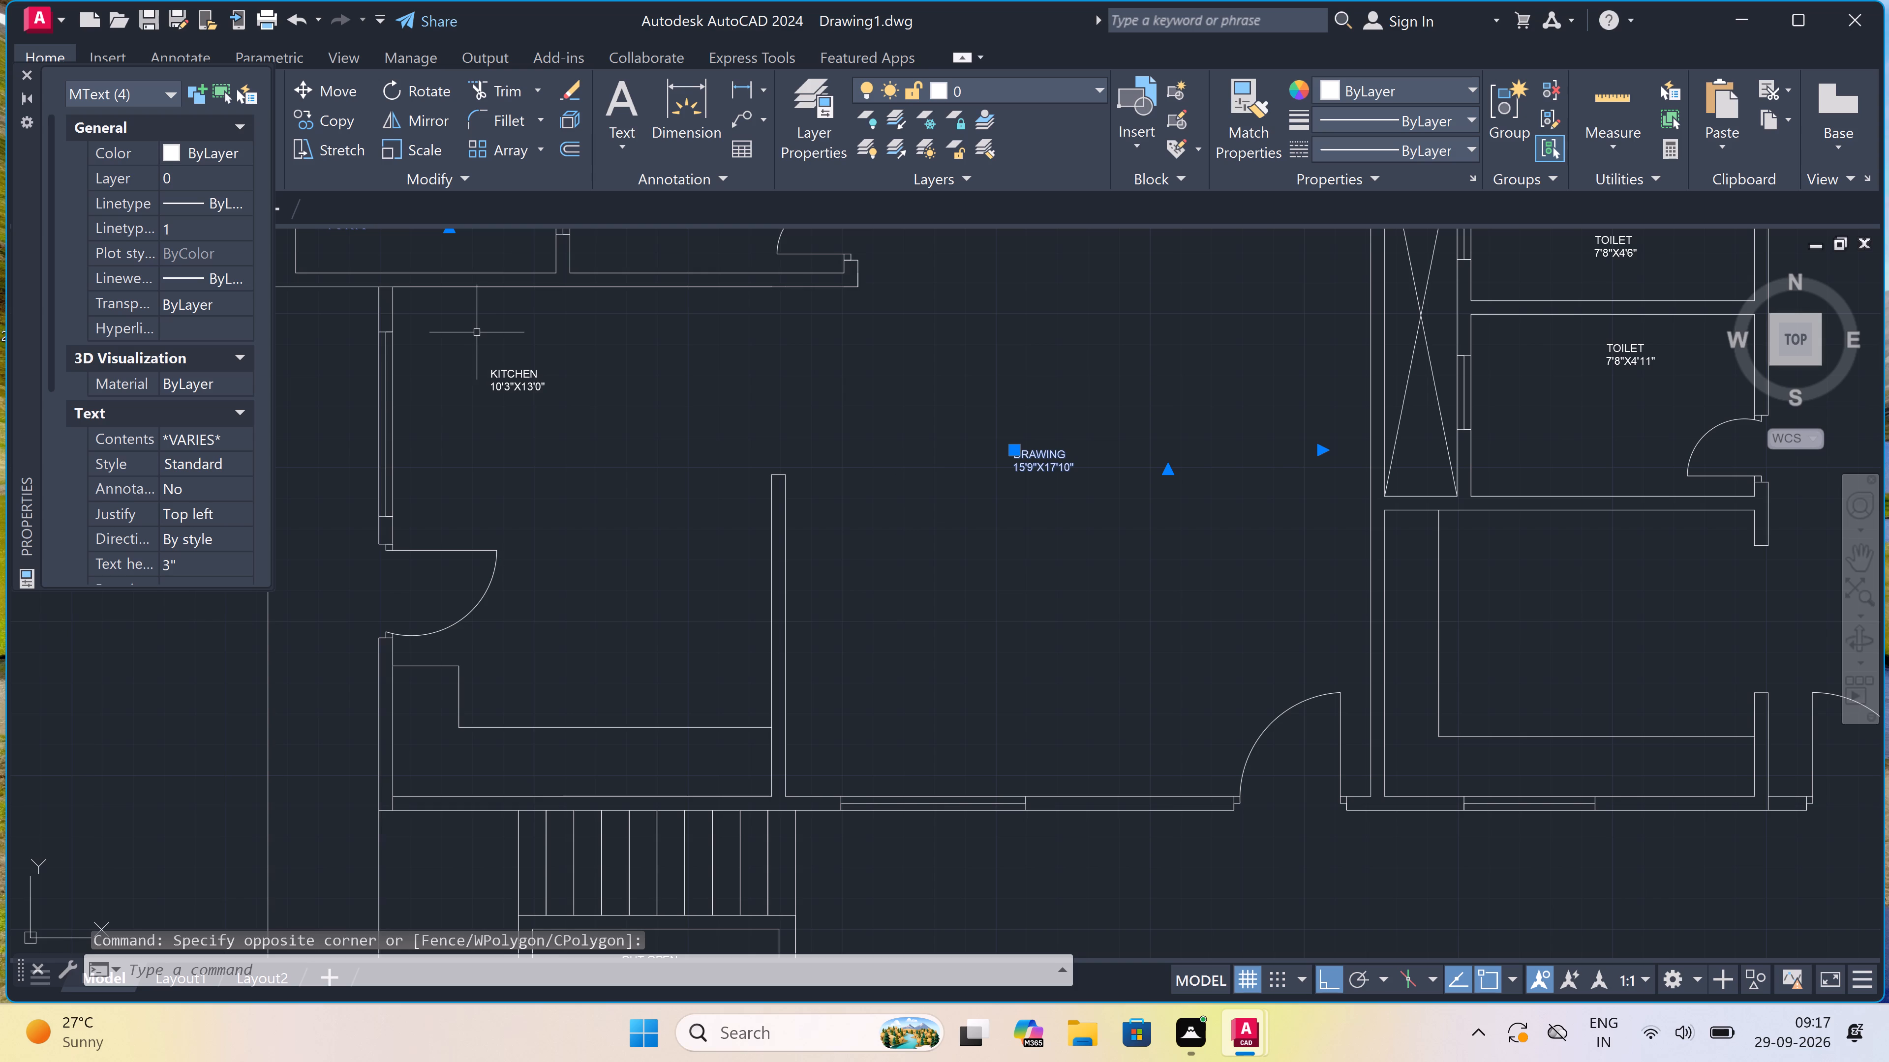
pyautogui.click(531, 360)
pyautogui.click(523, 417)
pyautogui.scroll(-3, 523, 412)
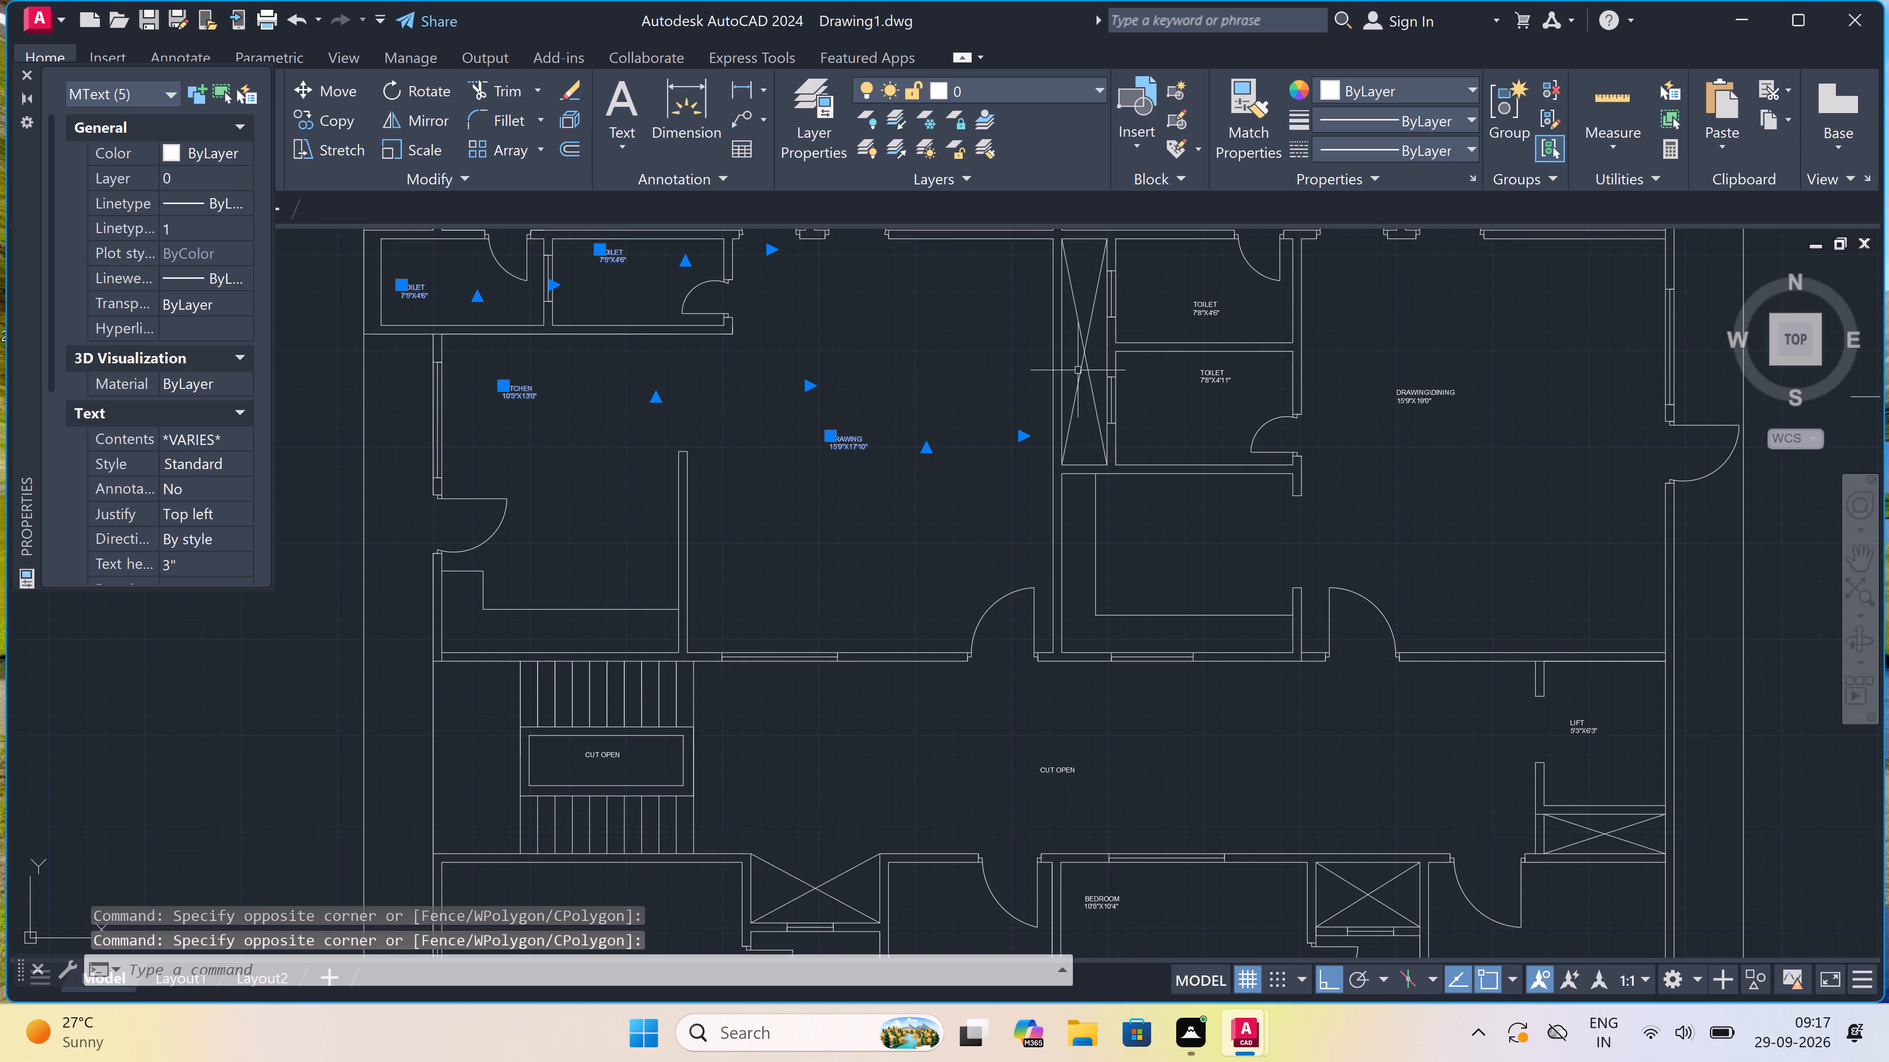
pyautogui.scroll(2, 1204, 324)
pyautogui.click(1204, 309)
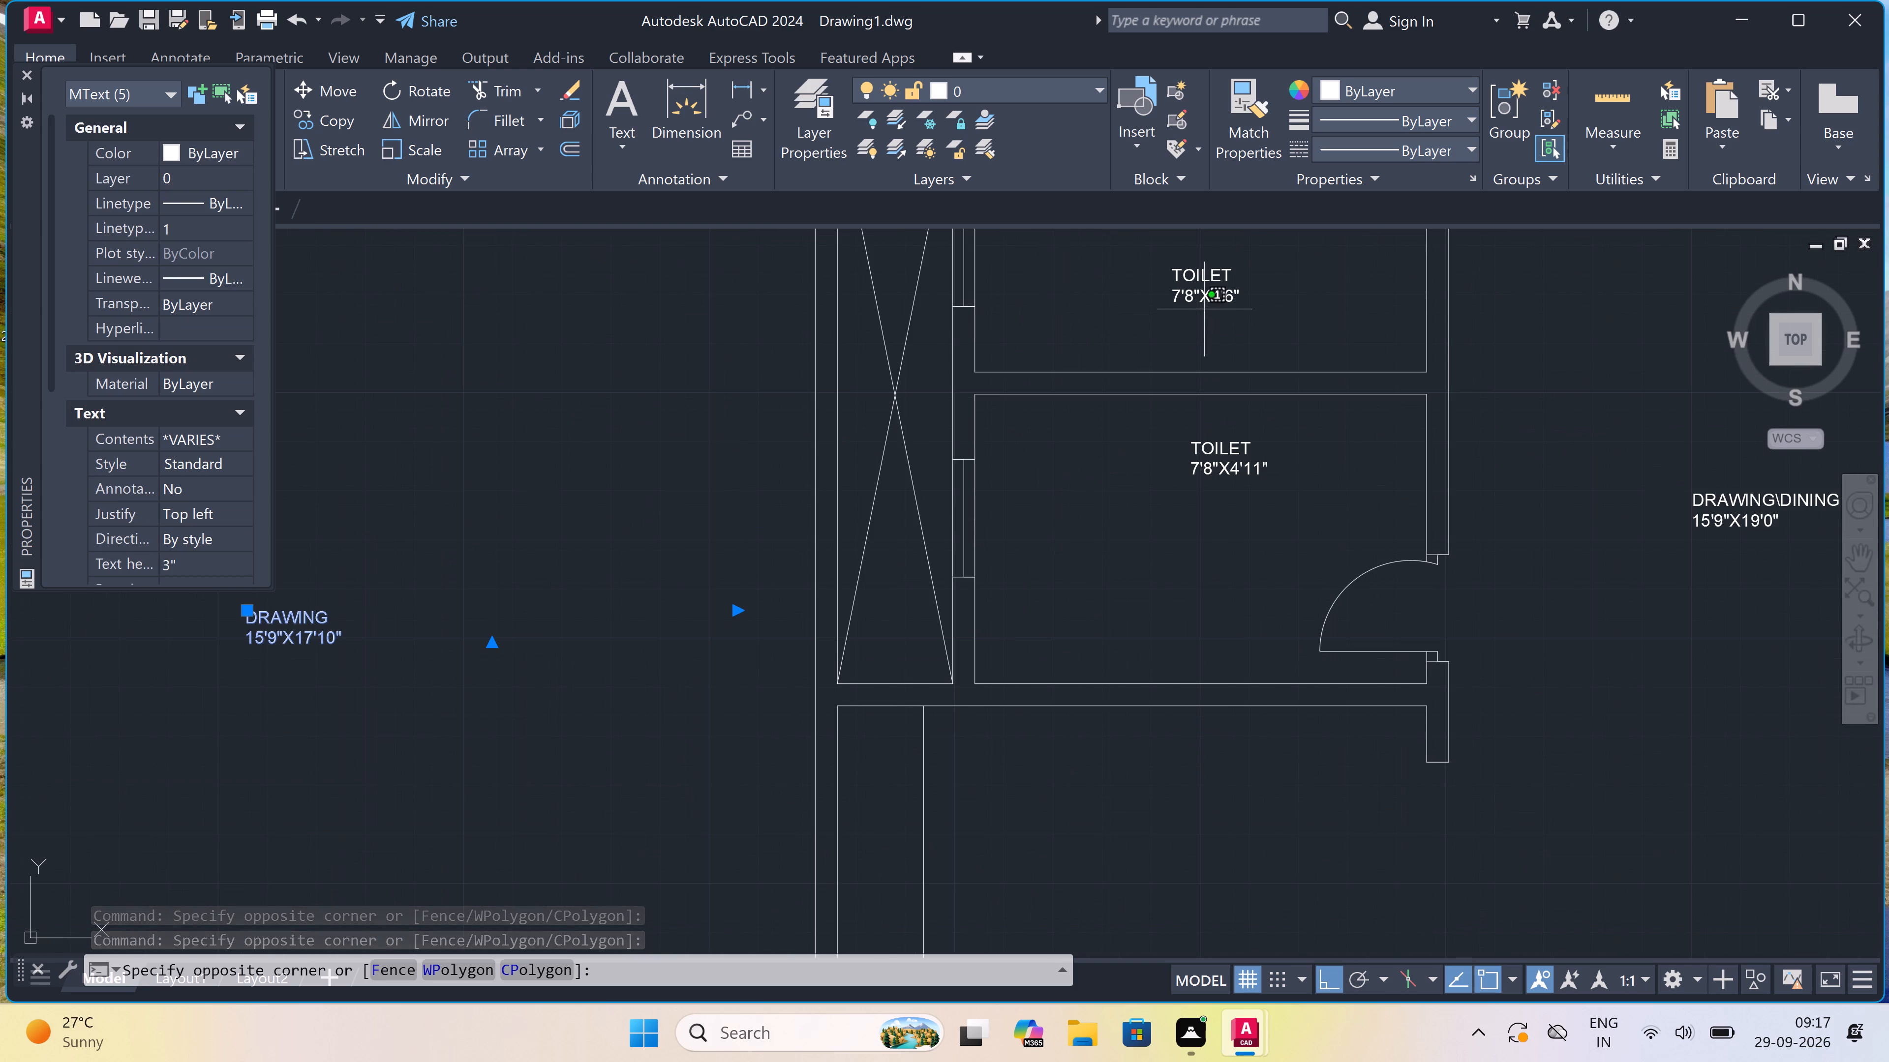
pyautogui.click(1182, 278)
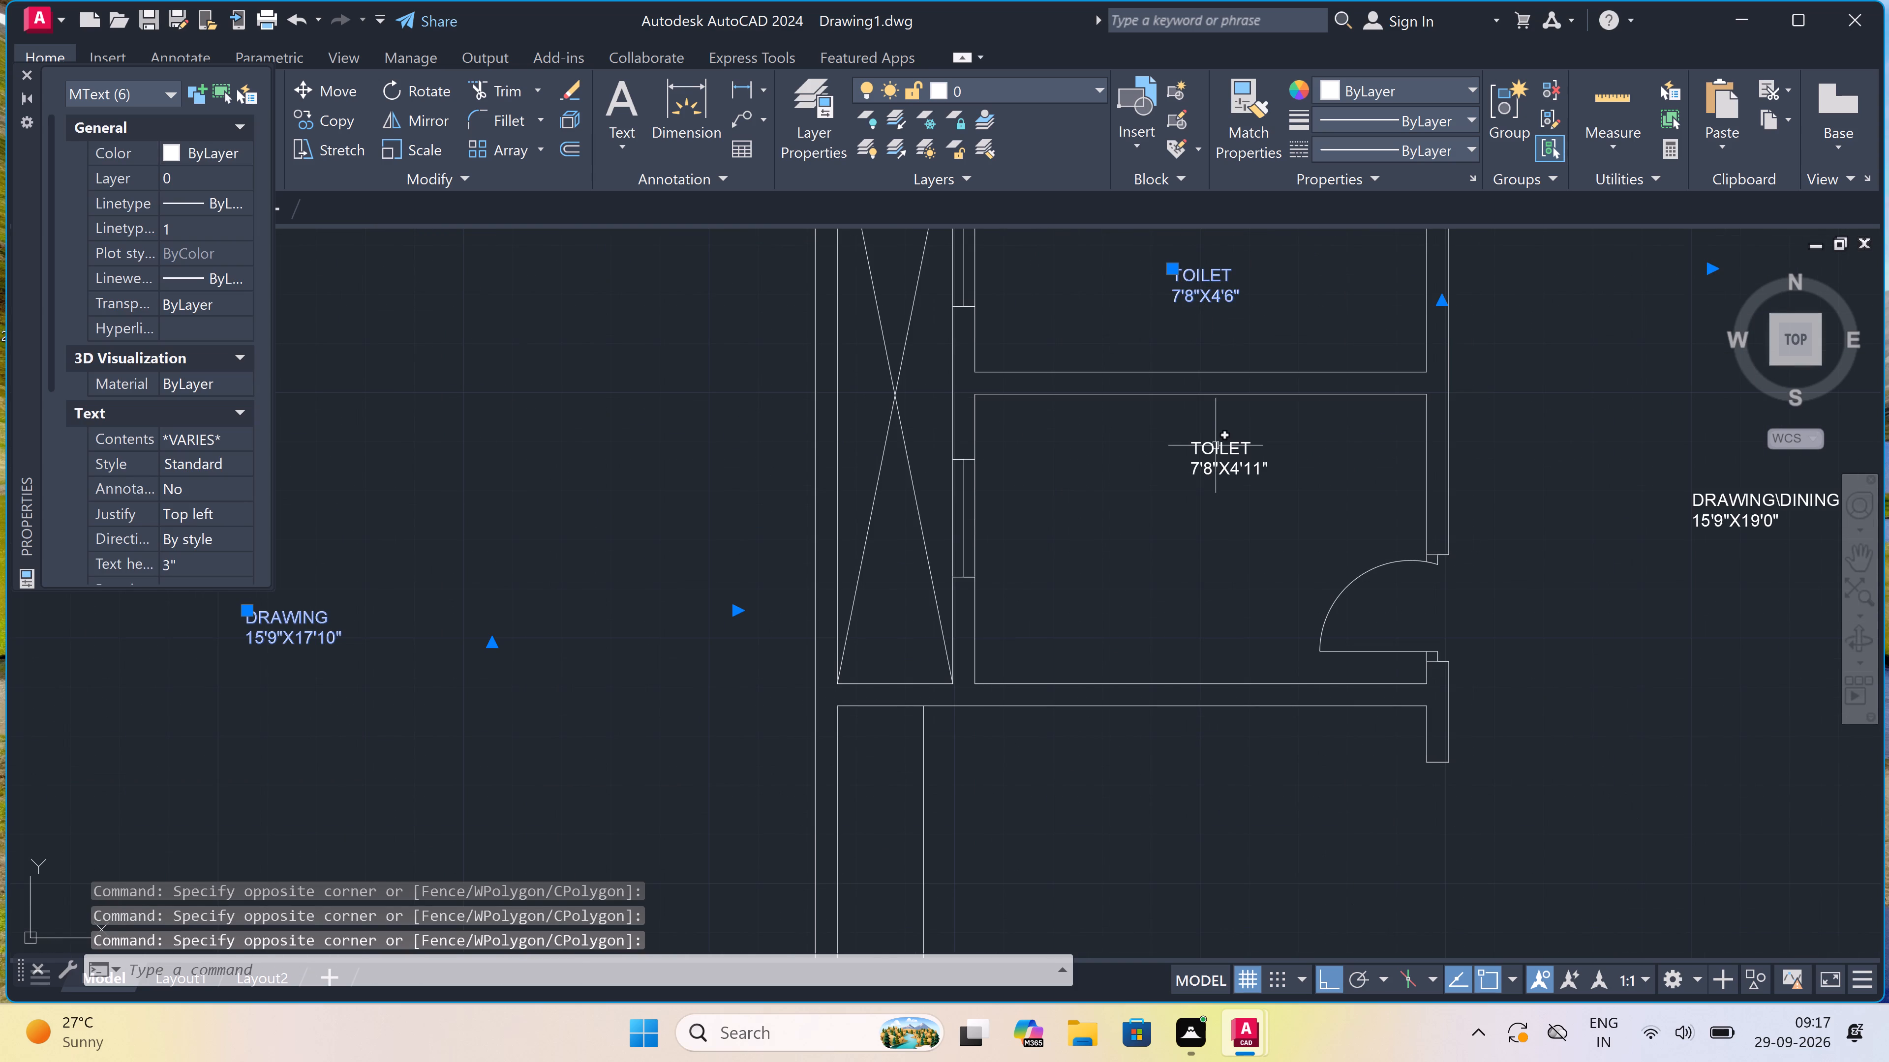
pyautogui.click(1216, 445)
pyautogui.scroll(-1, 507, 480)
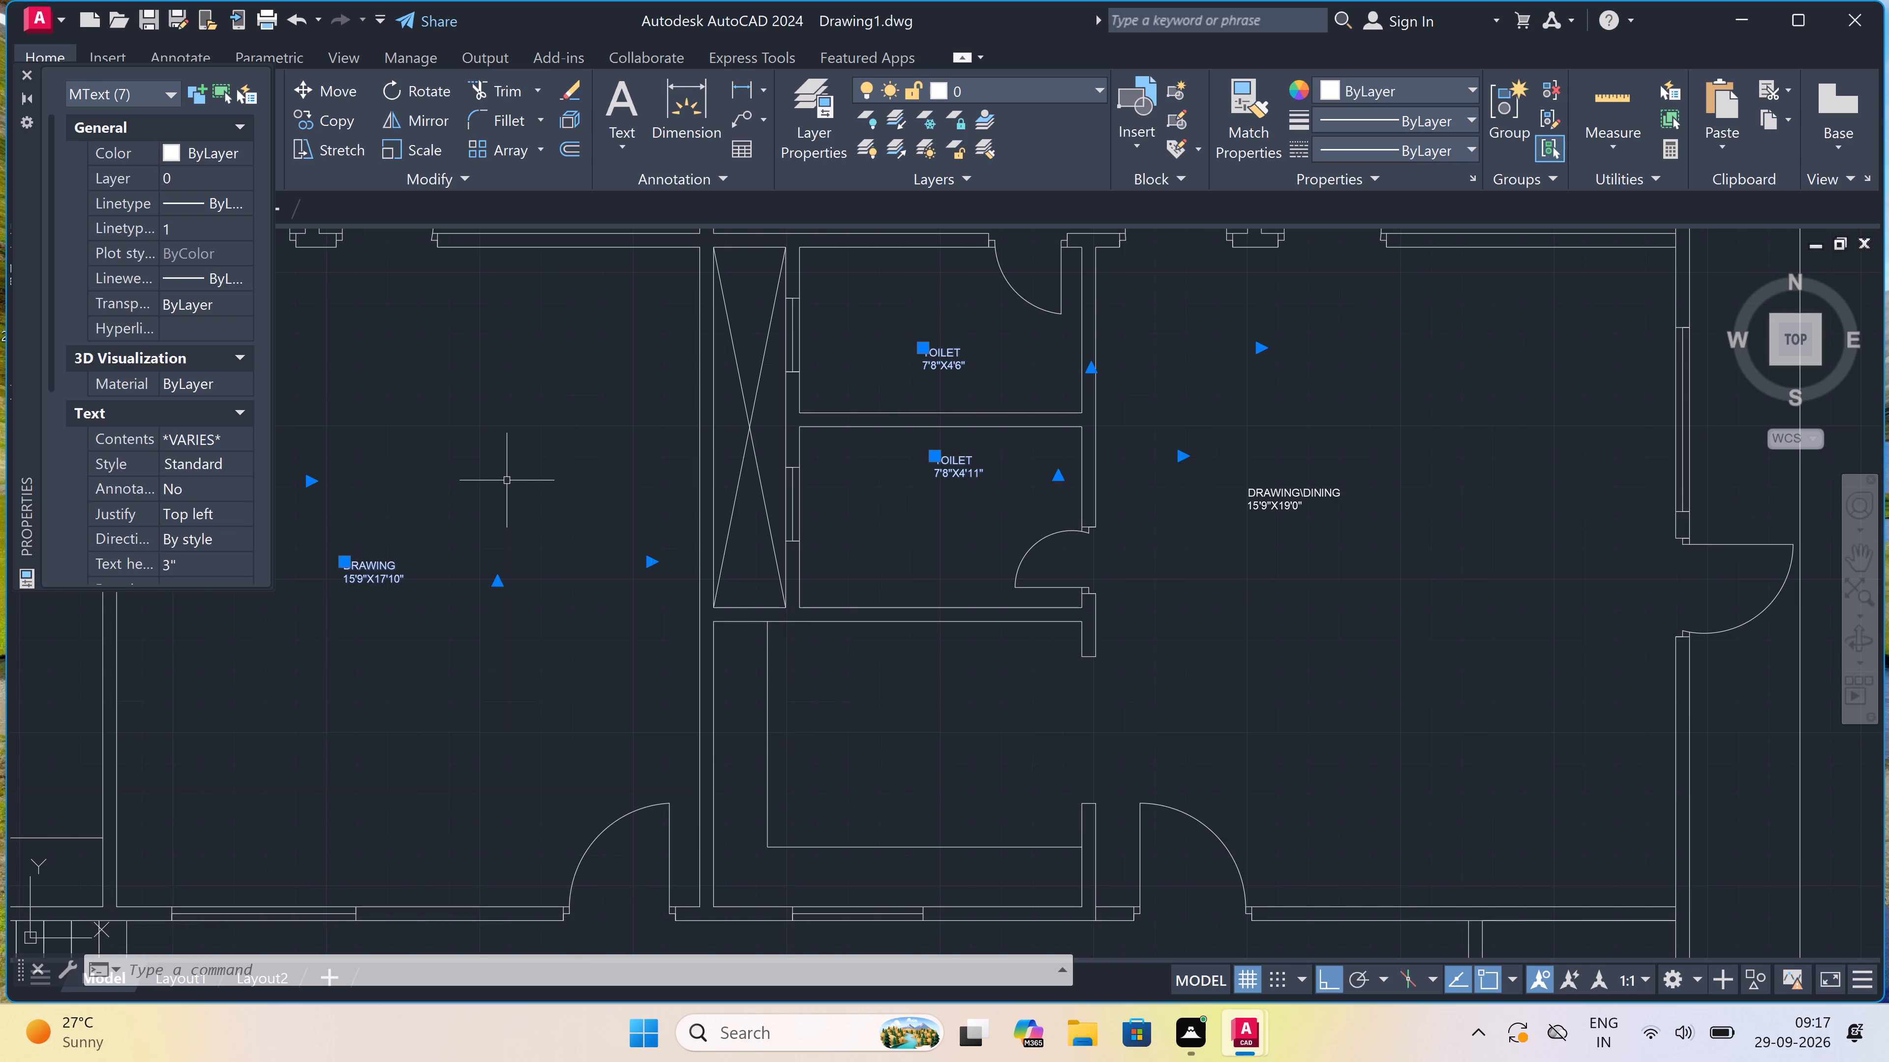
pyautogui.click(204, 561)
pyautogui.press('BackSpace')
pyautogui.press('BackSpace')
pyautogui.press('BackSpace')
pyautogui.press('BackSpace')
pyautogui.press('BackSpace')
pyautogui.press('BackSpace')
pyautogui.press('BackSpace')
pyautogui.press('BackSpace')
pyautogui.press('BackSpace')
pyautogui.press('BackSpace')
pyautogui.press('BackSpace')
pyautogui.press('BackSpace')
pyautogui.press('BackSpace')
pyautogui.press('BackSpace')
pyautogui.press('BackSpace')
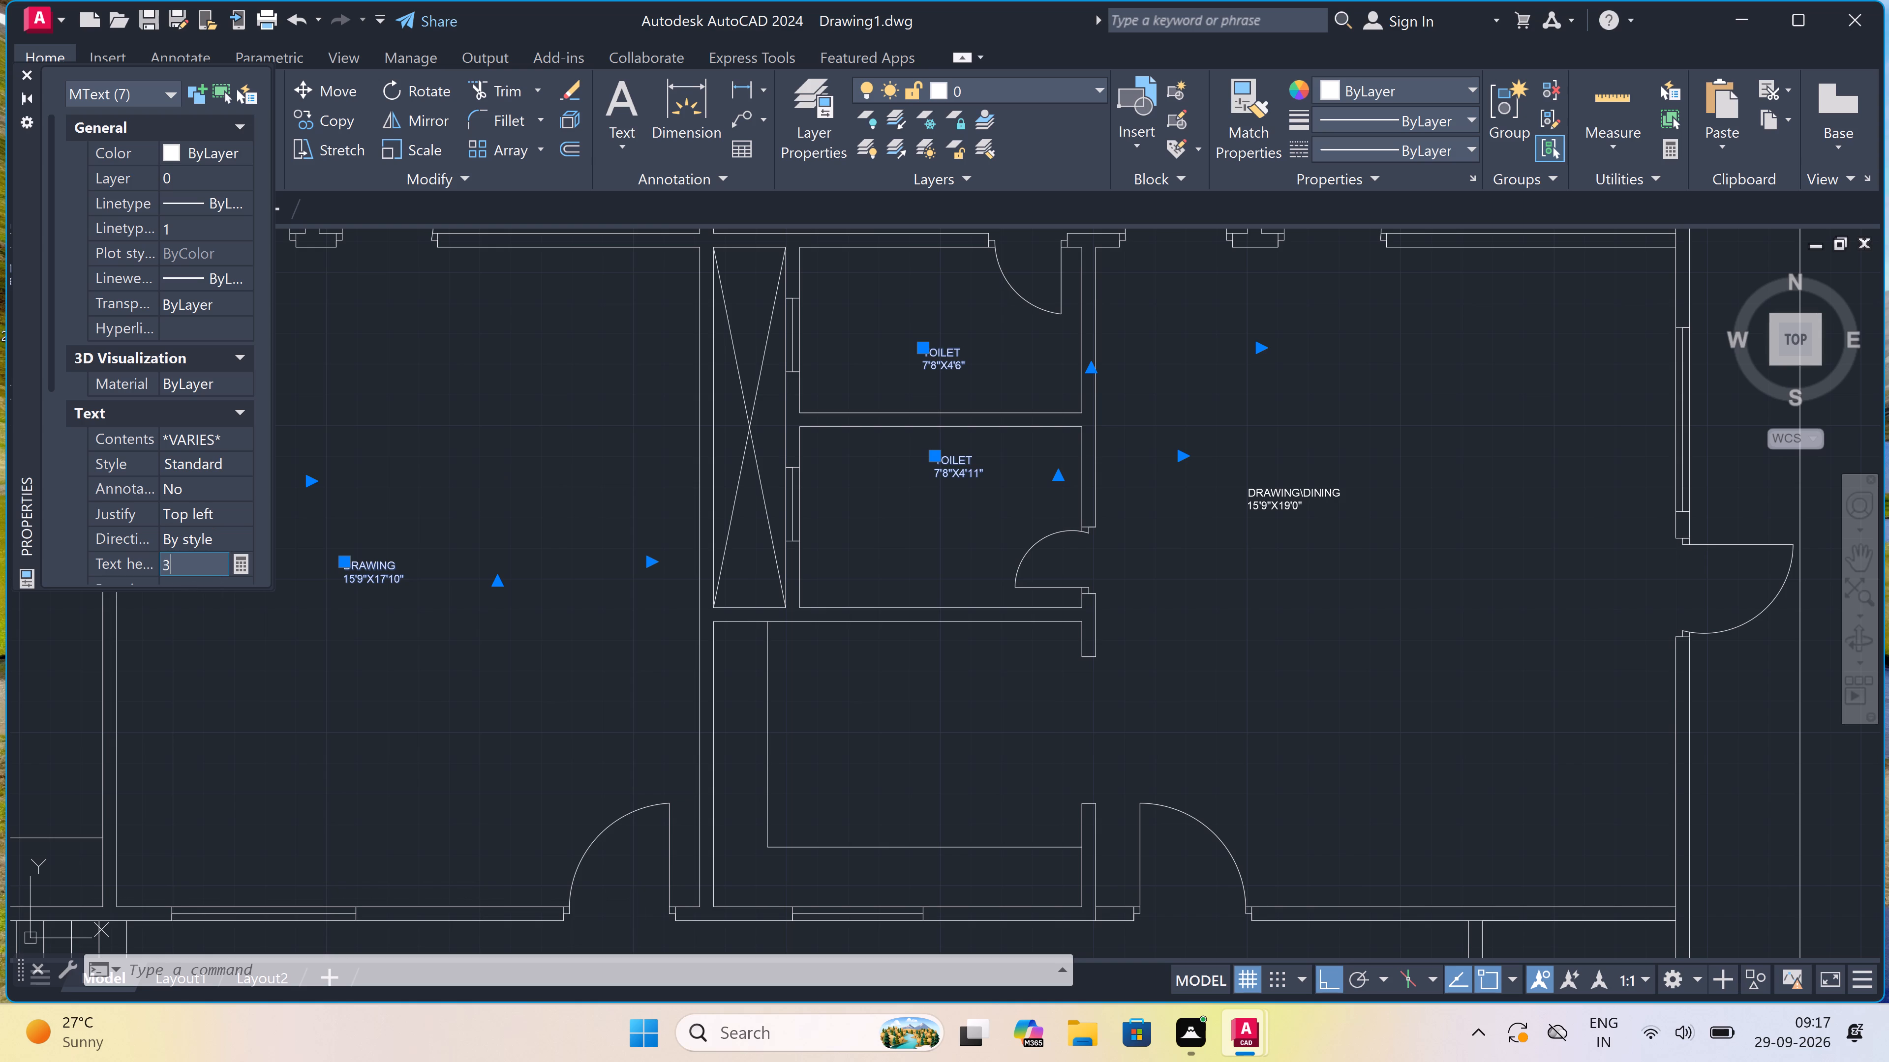
pyautogui.write('6"')
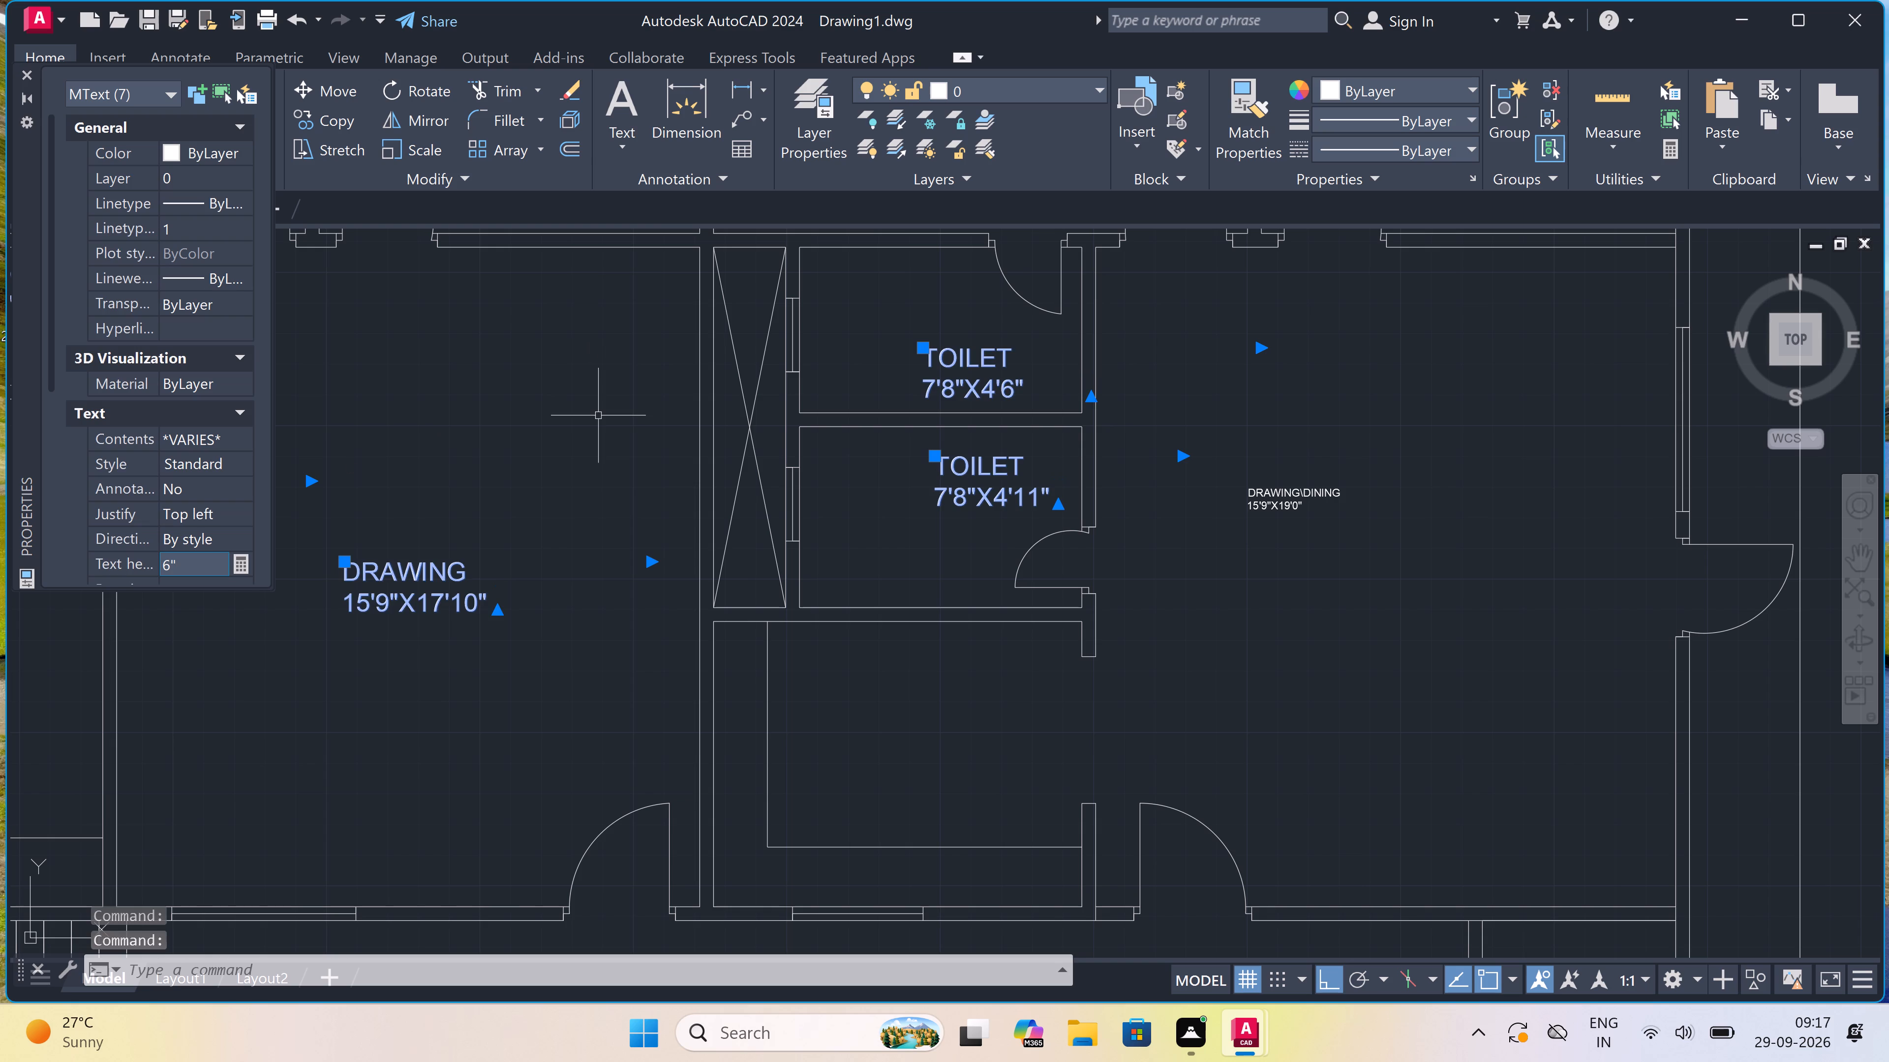
pyautogui.press('Escape')
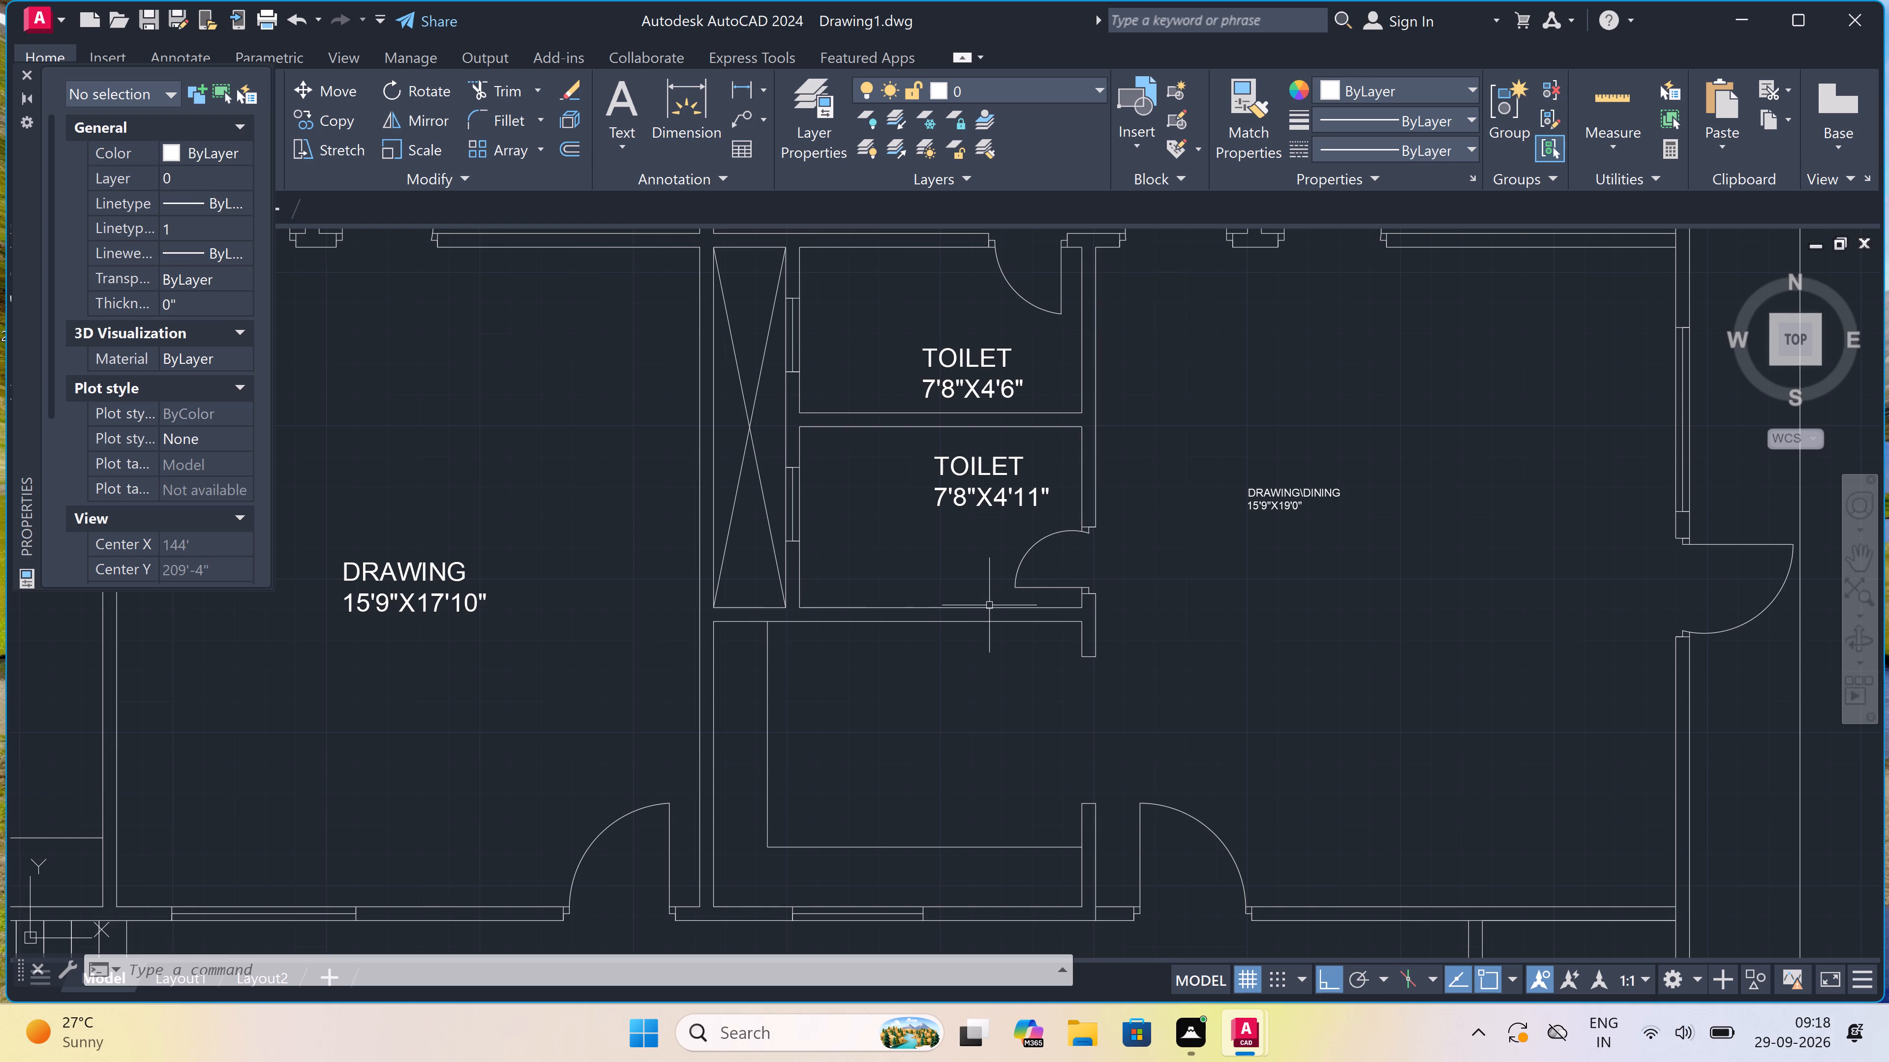
# Set the text height of the DRAWING\DINING, 11'3"X11'4" BEDROOM and 14'6"X11'4" BEDROOM labels to 6".
pyautogui.keyDown('ctrl'); pyautogui.scroll(-2, 994, 646); pyautogui.keyUp('ctrl')
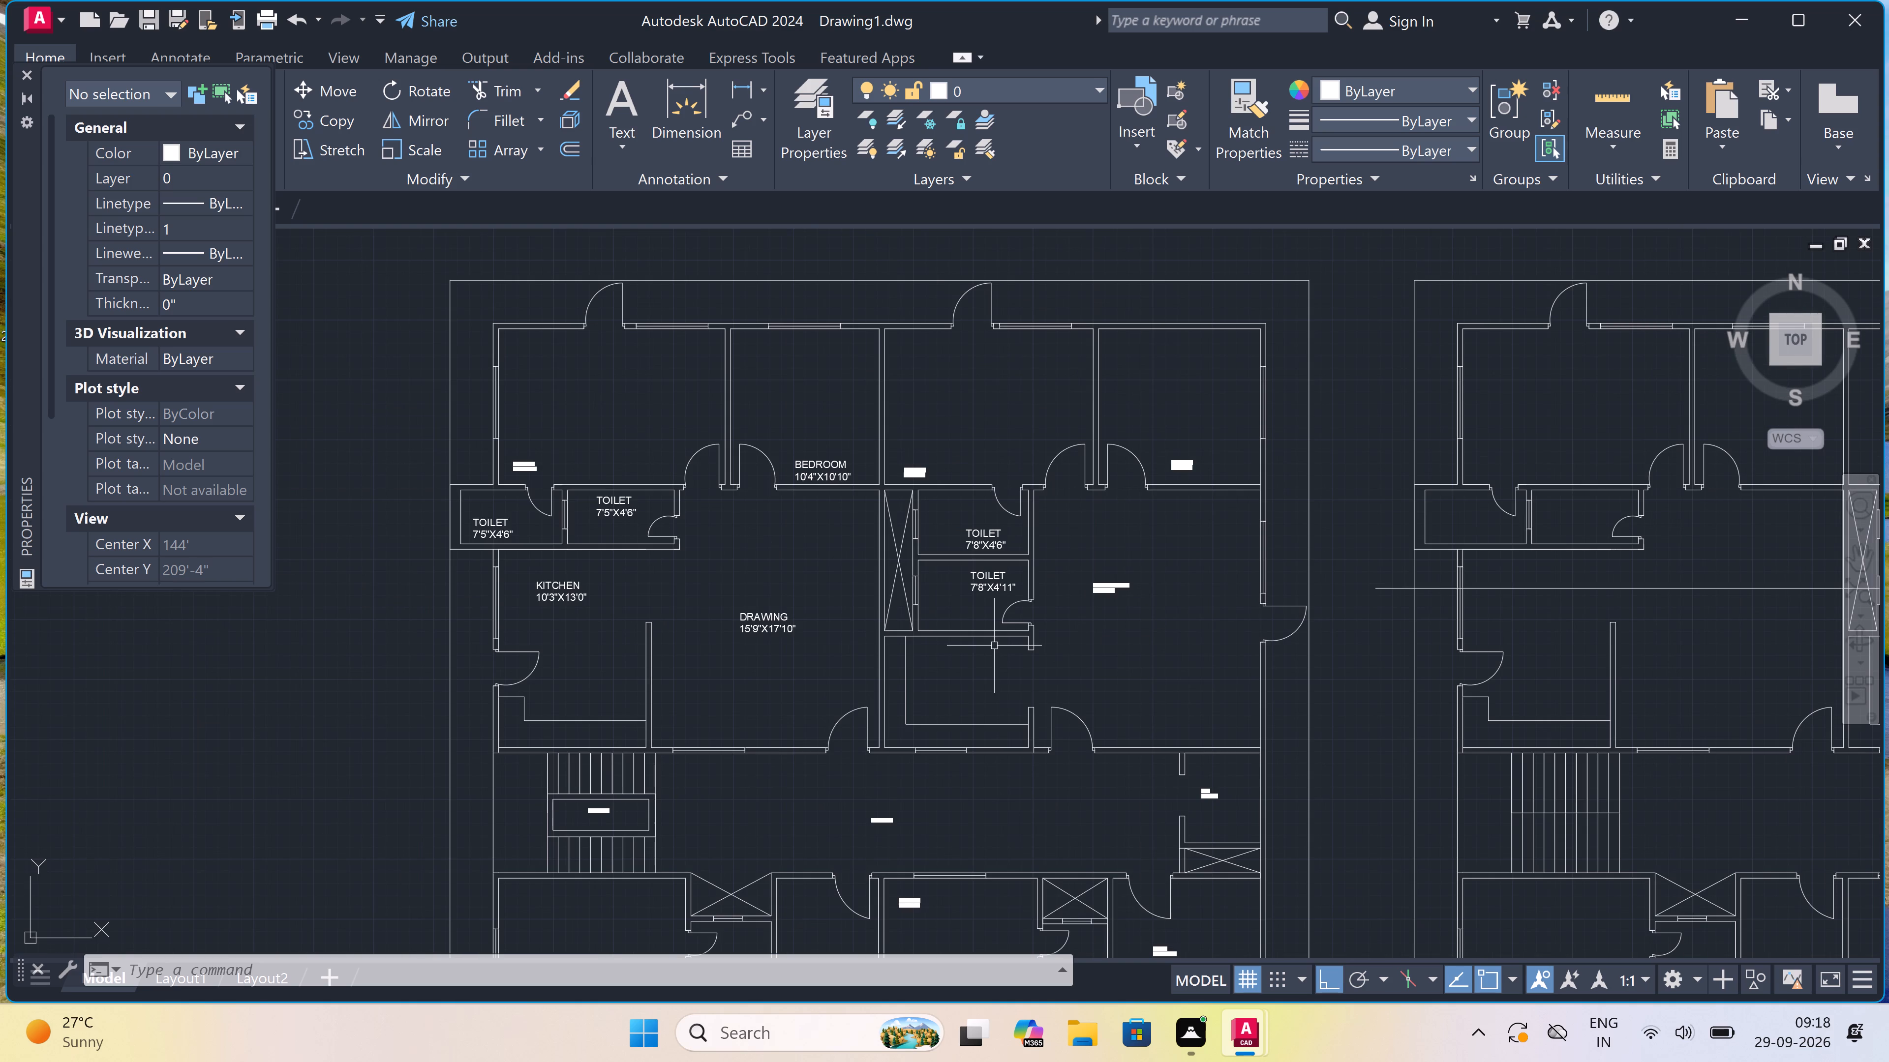
pyautogui.keyDown('ctrl'); pyautogui.scroll(-3, 994, 646); pyautogui.keyUp('ctrl')
pyautogui.keyDown('ctrl'); pyautogui.scroll(4, 994, 646); pyautogui.keyUp('ctrl')
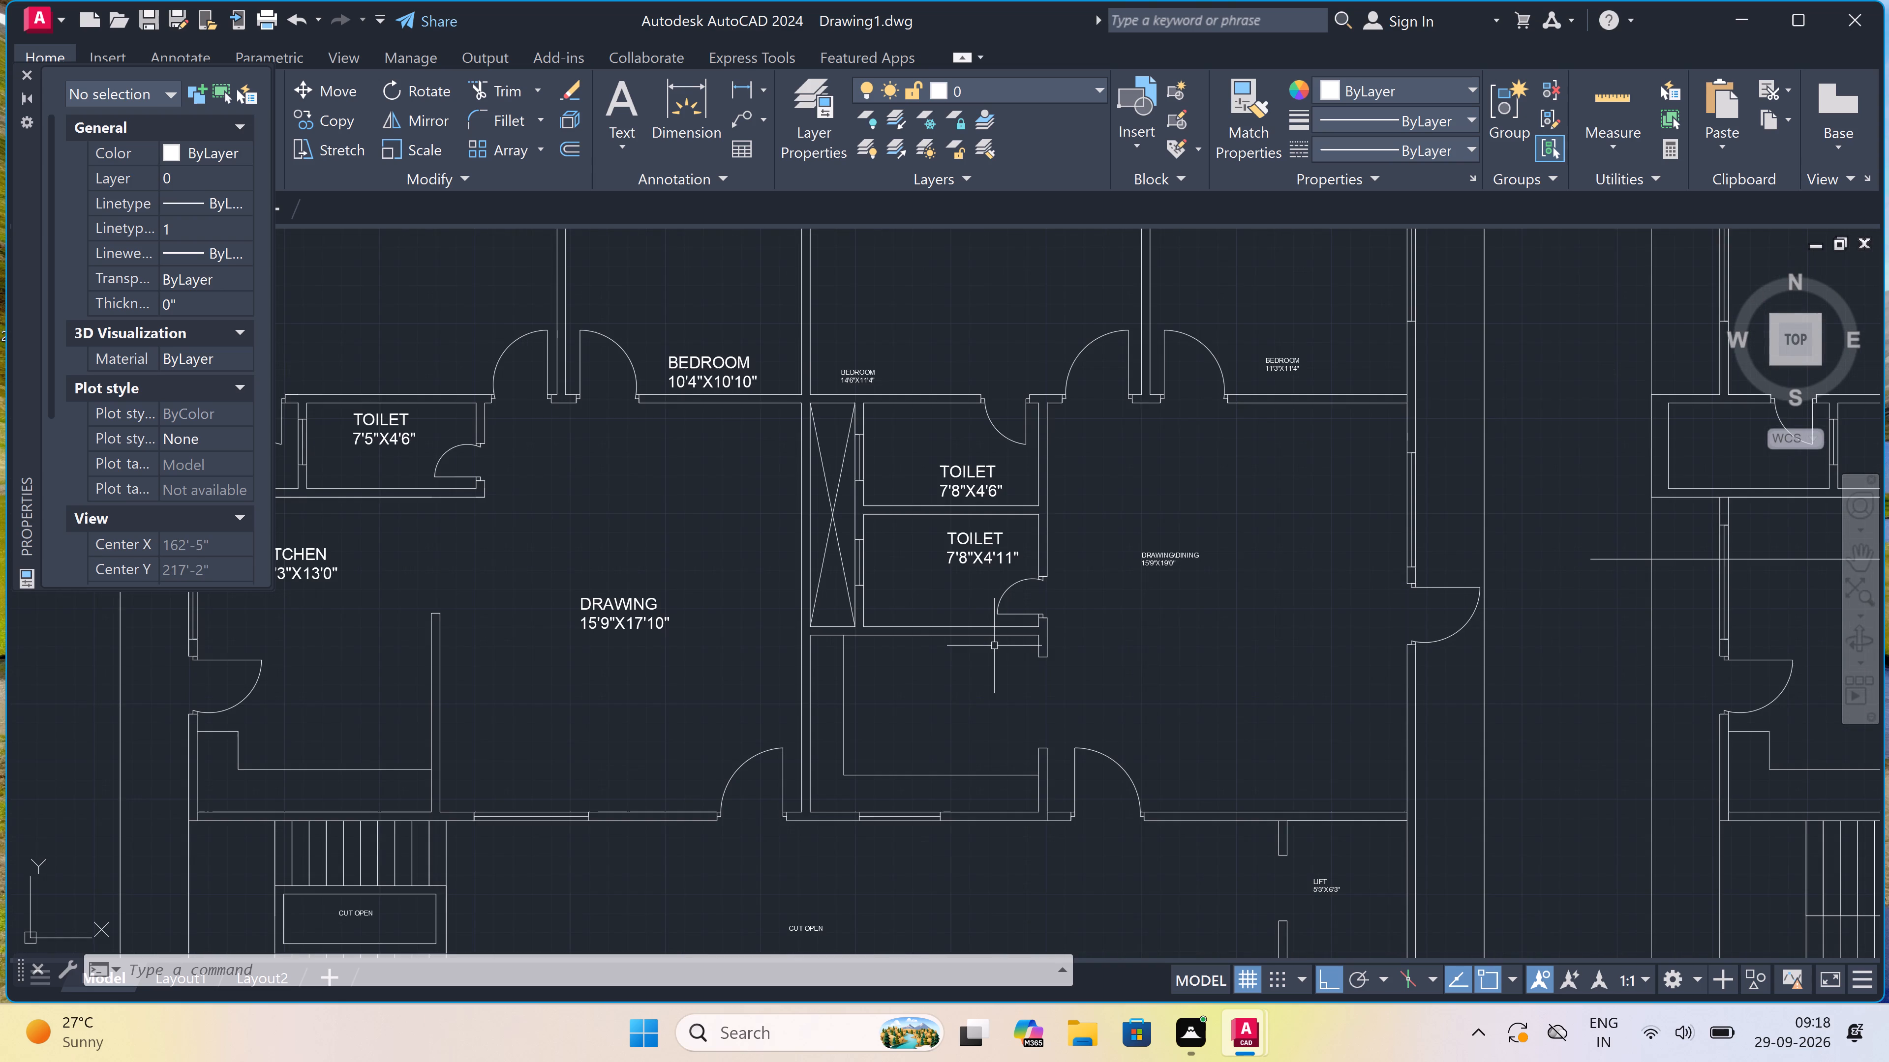
pyautogui.keyDown('ctrl'); pyautogui.scroll(-3, 994, 646); pyautogui.keyUp('ctrl')
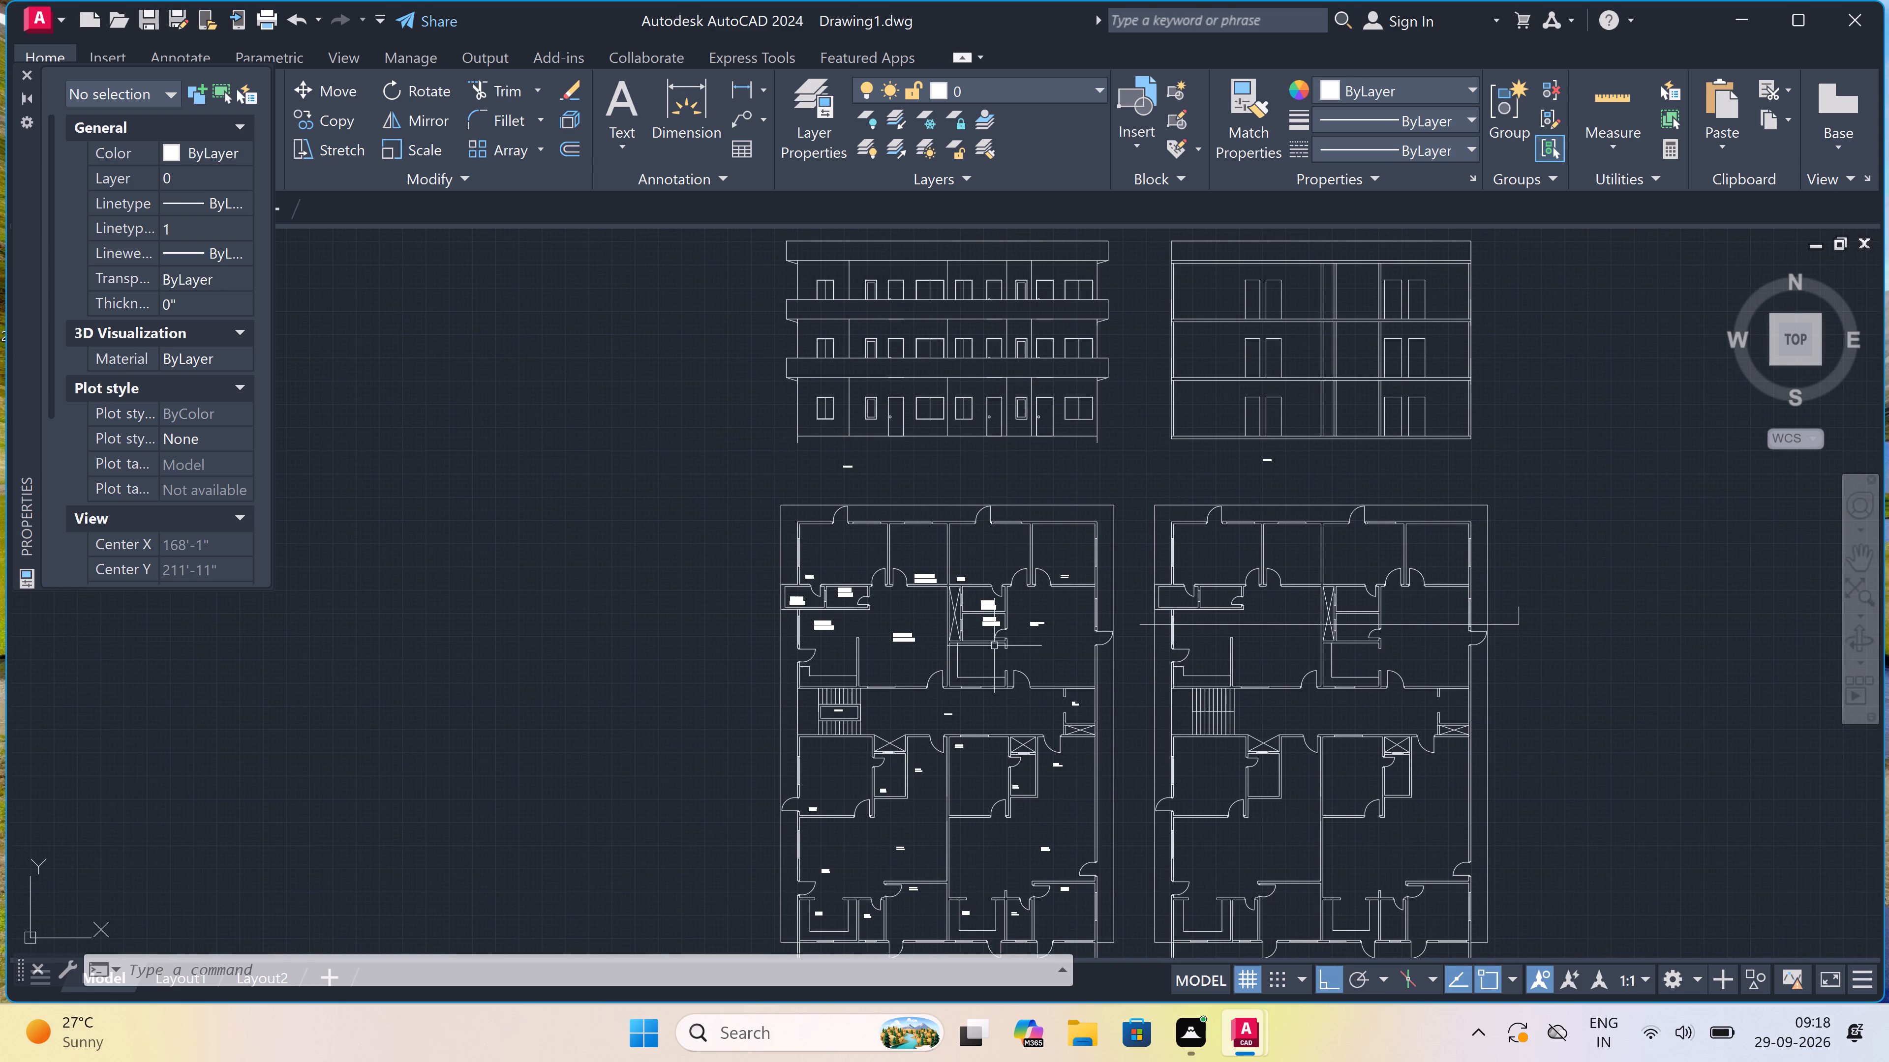
pyautogui.keyDown('ctrl'); pyautogui.scroll(2, 1047, 596); pyautogui.keyUp('ctrl')
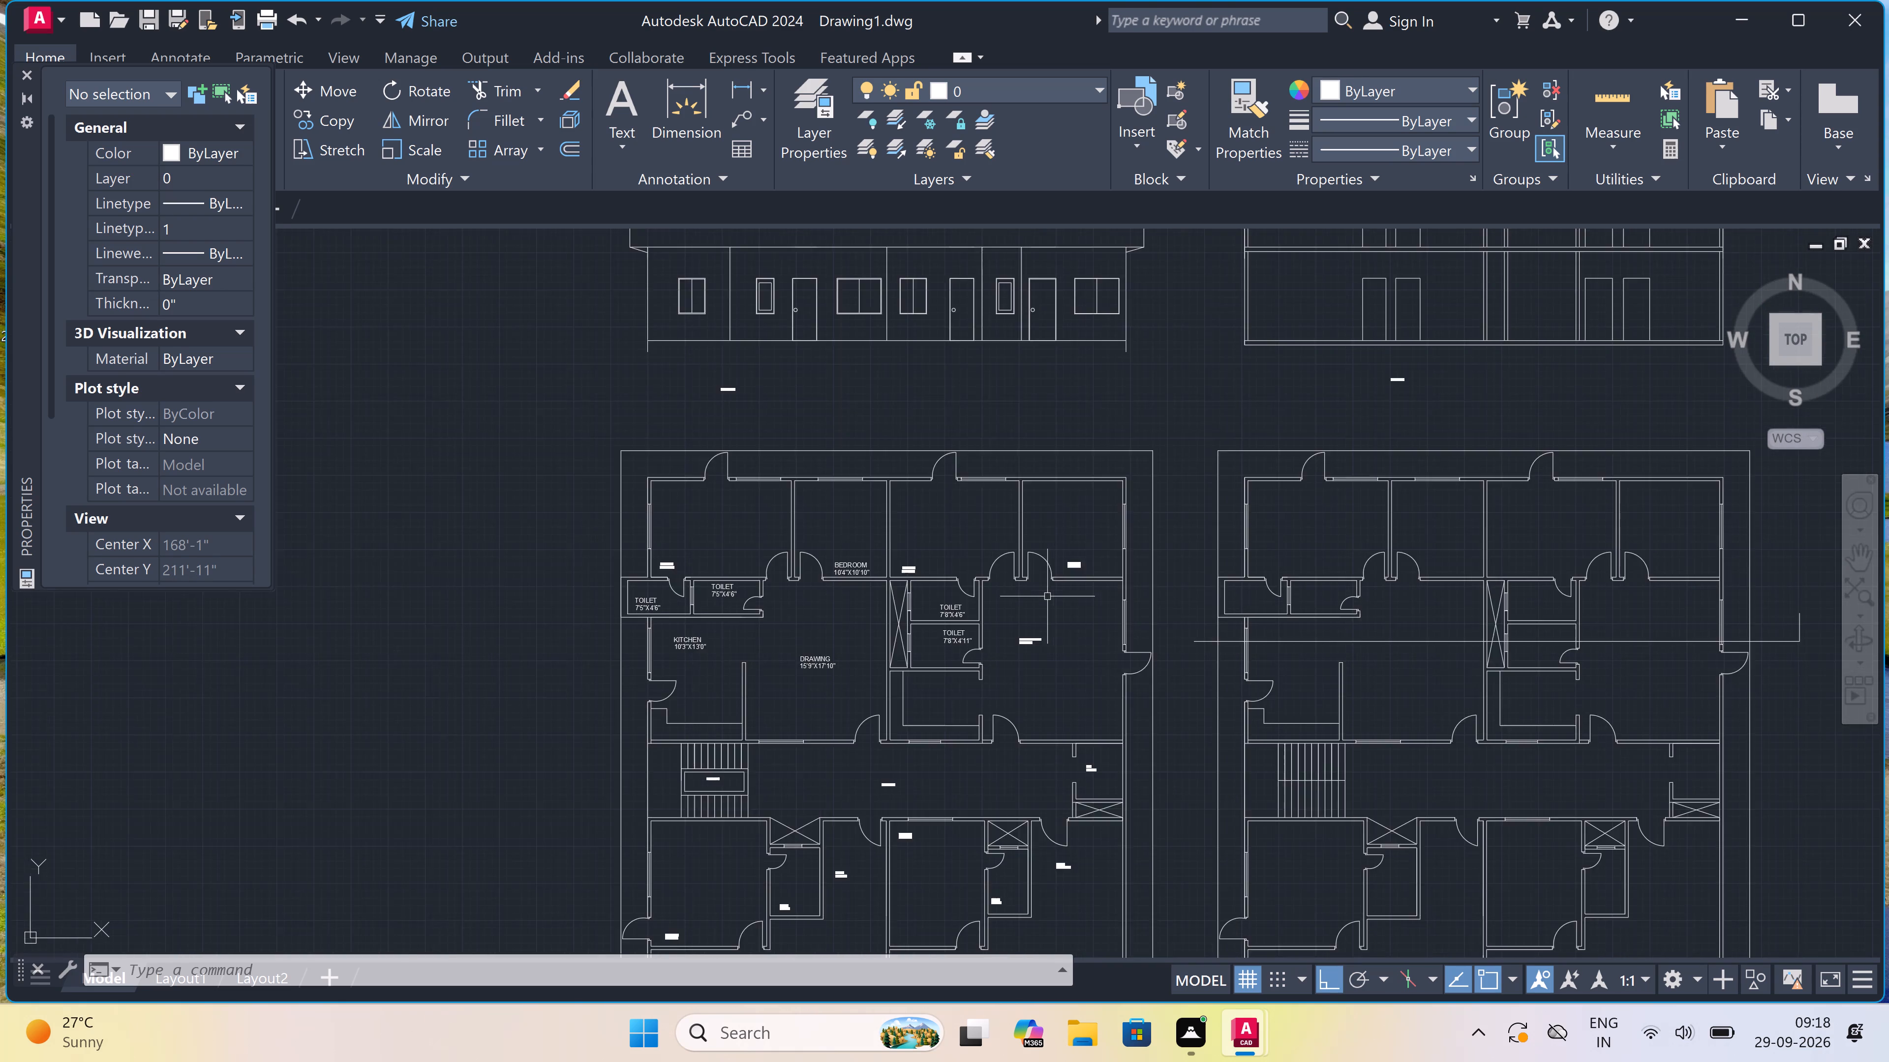
pyautogui.keyDown('ctrl'); pyautogui.scroll(2, 1047, 596); pyautogui.keyUp('ctrl')
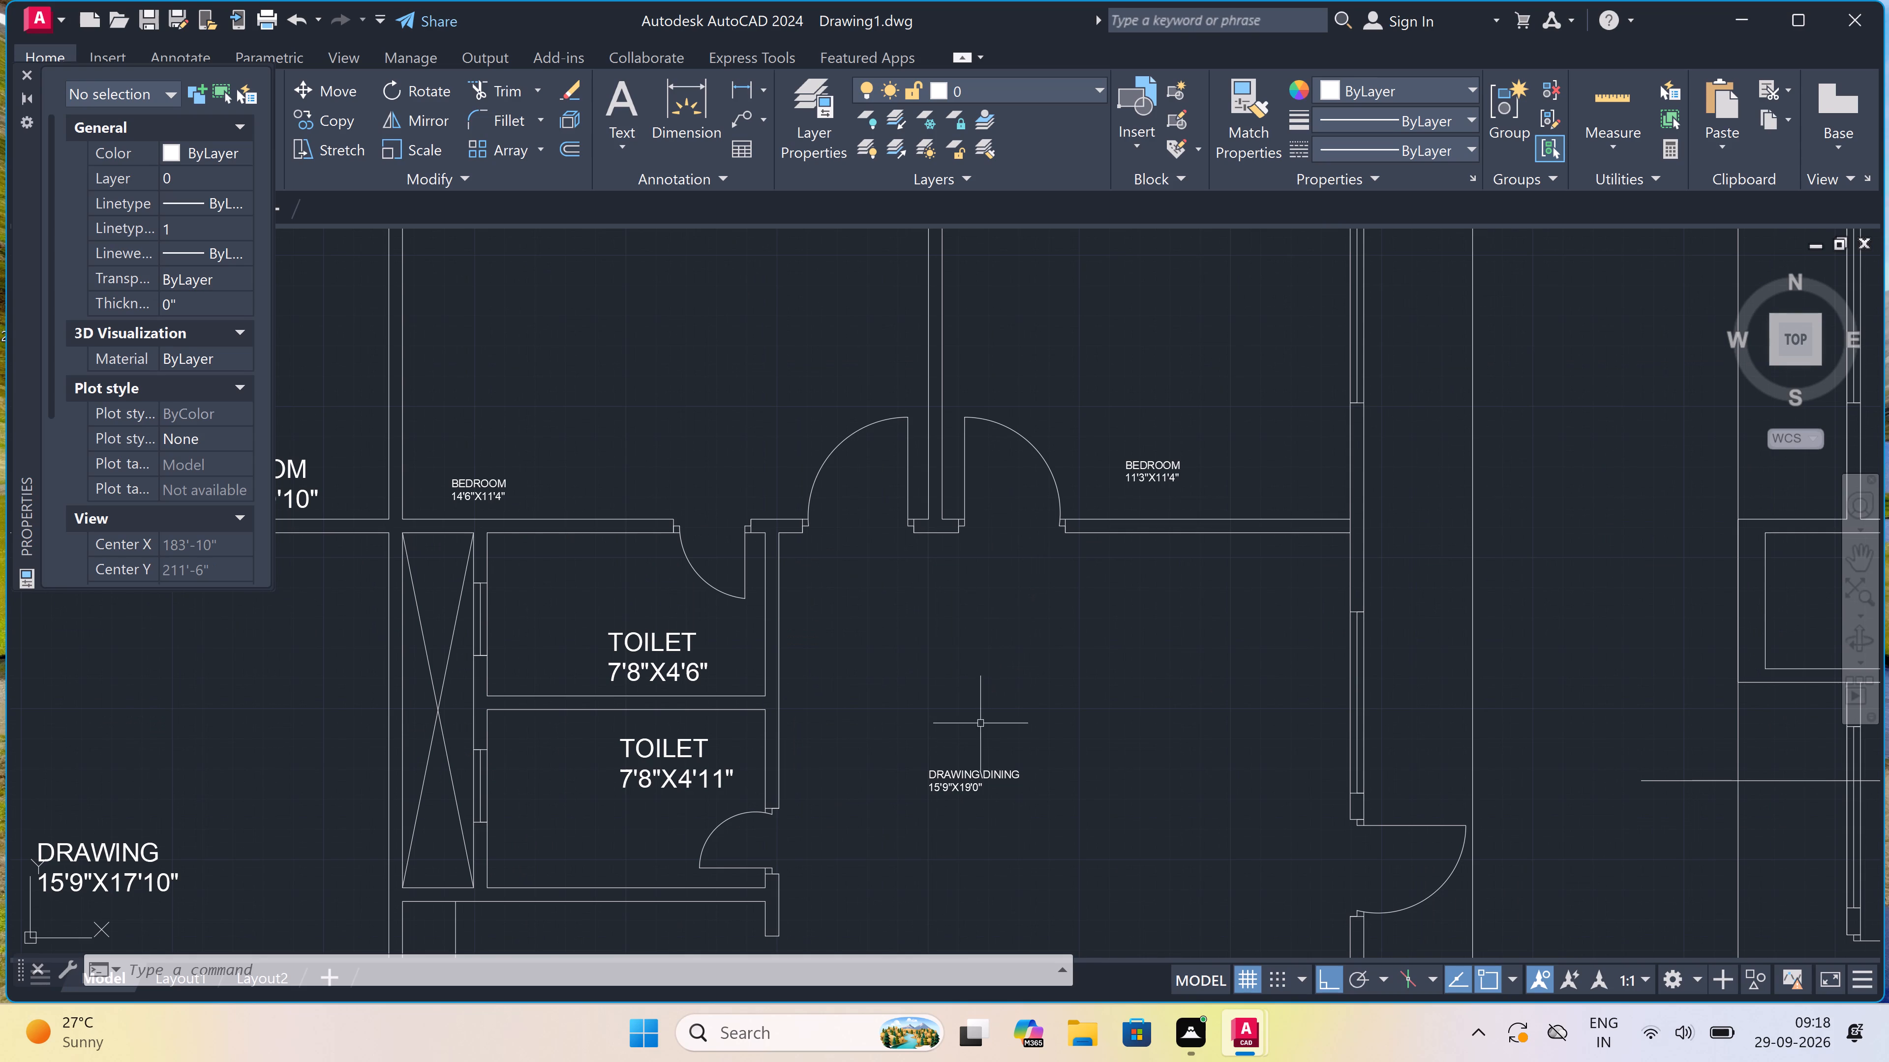
pyautogui.click(948, 790)
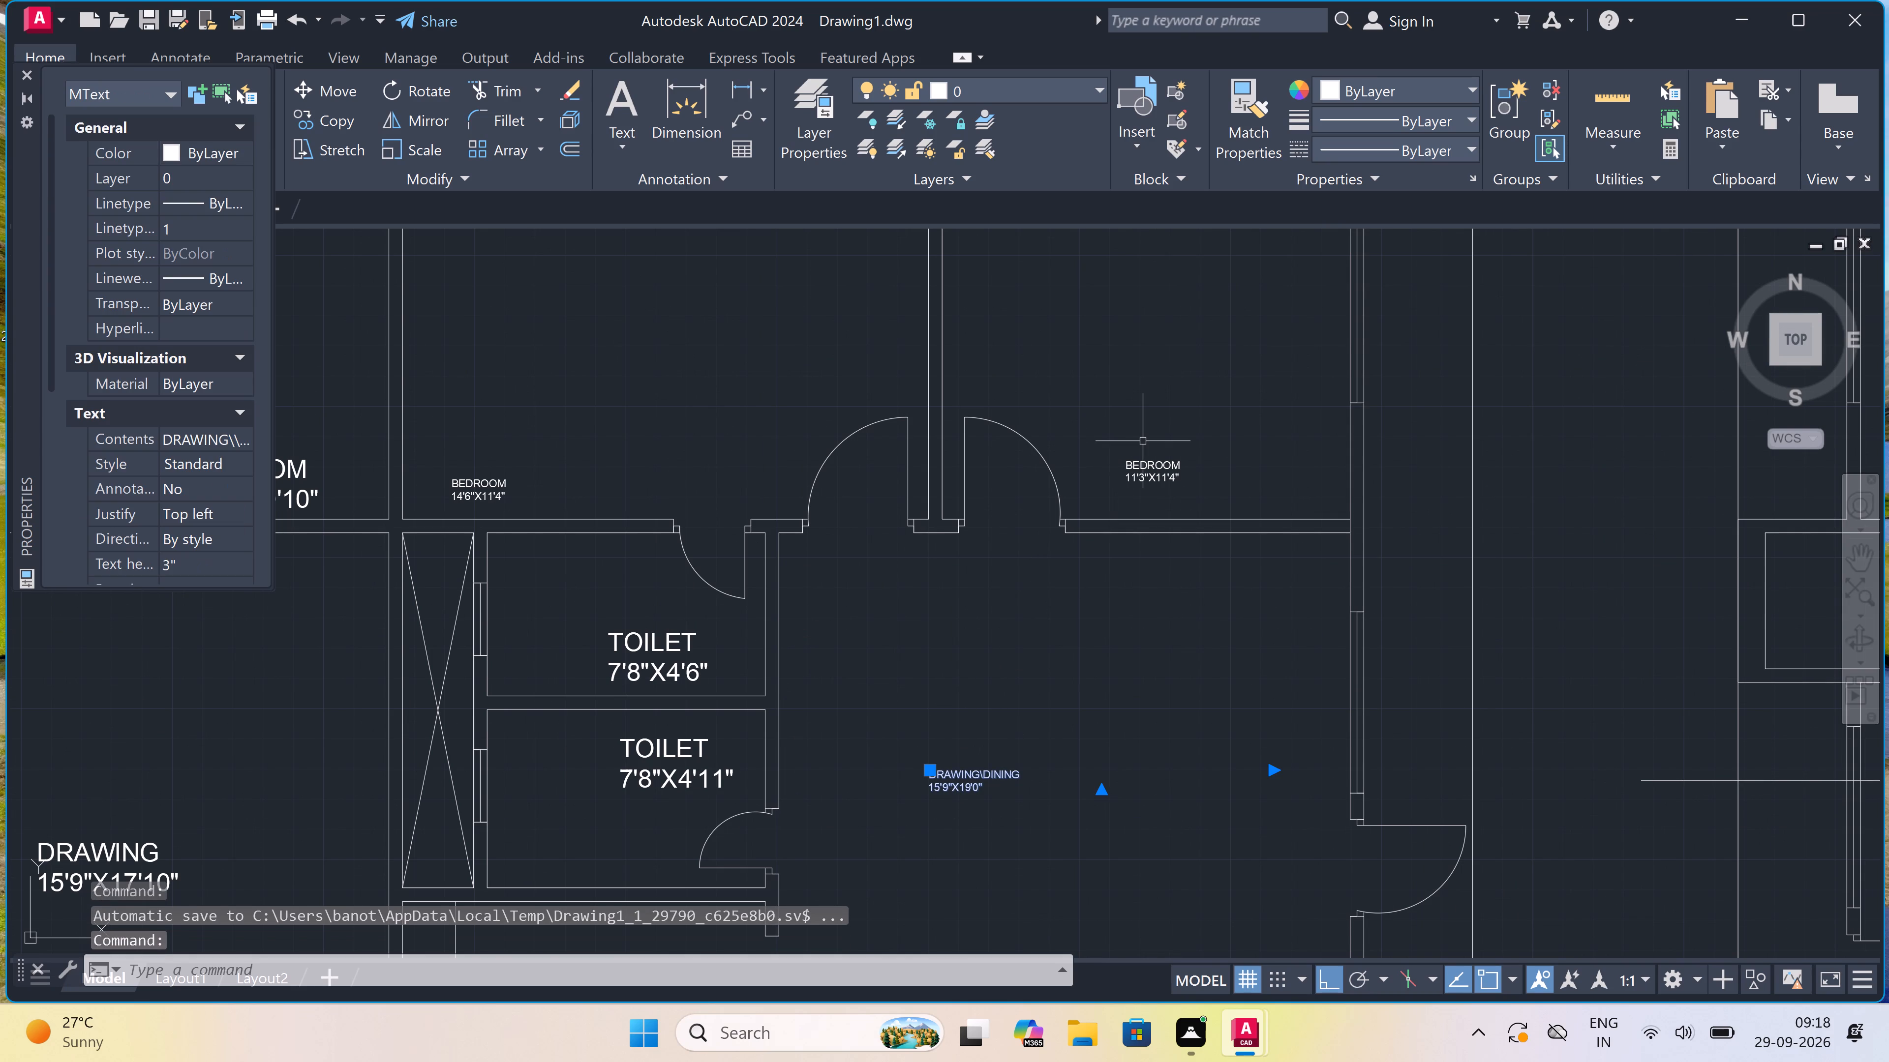
pyautogui.click(1145, 470)
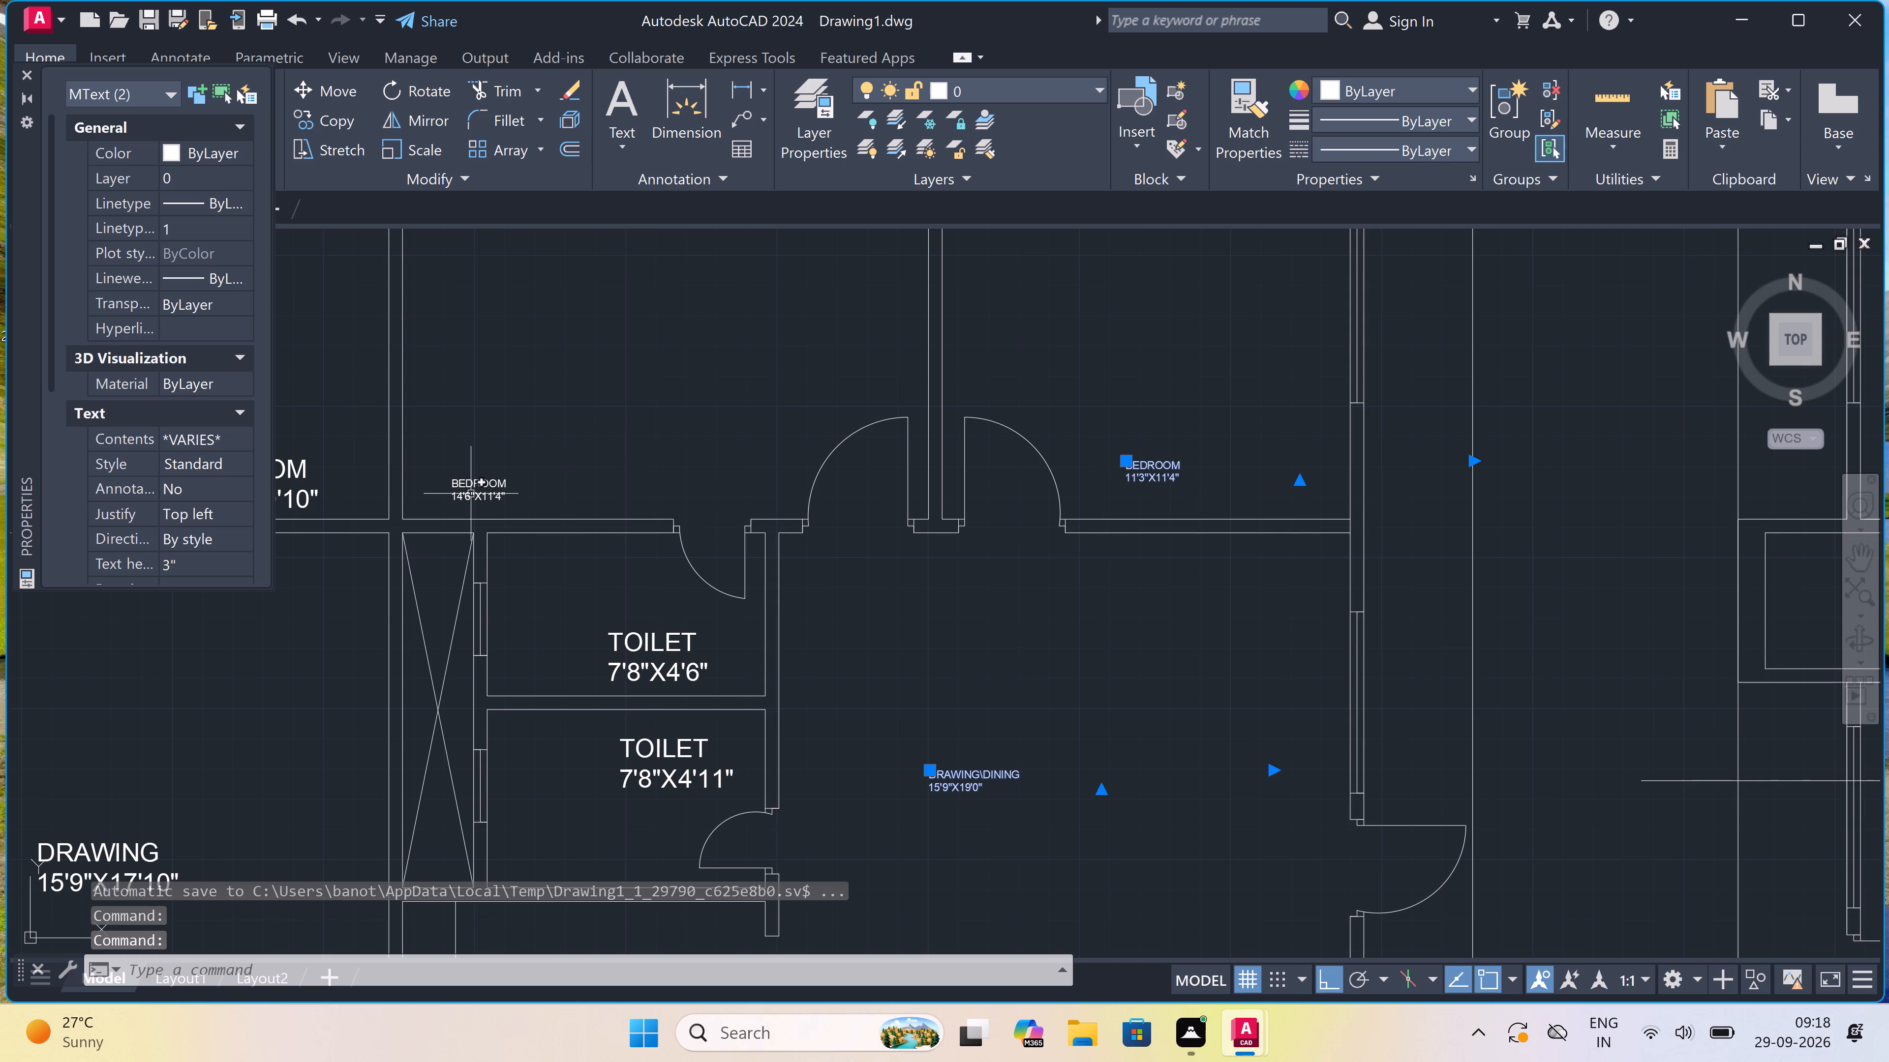
pyautogui.click(456, 485)
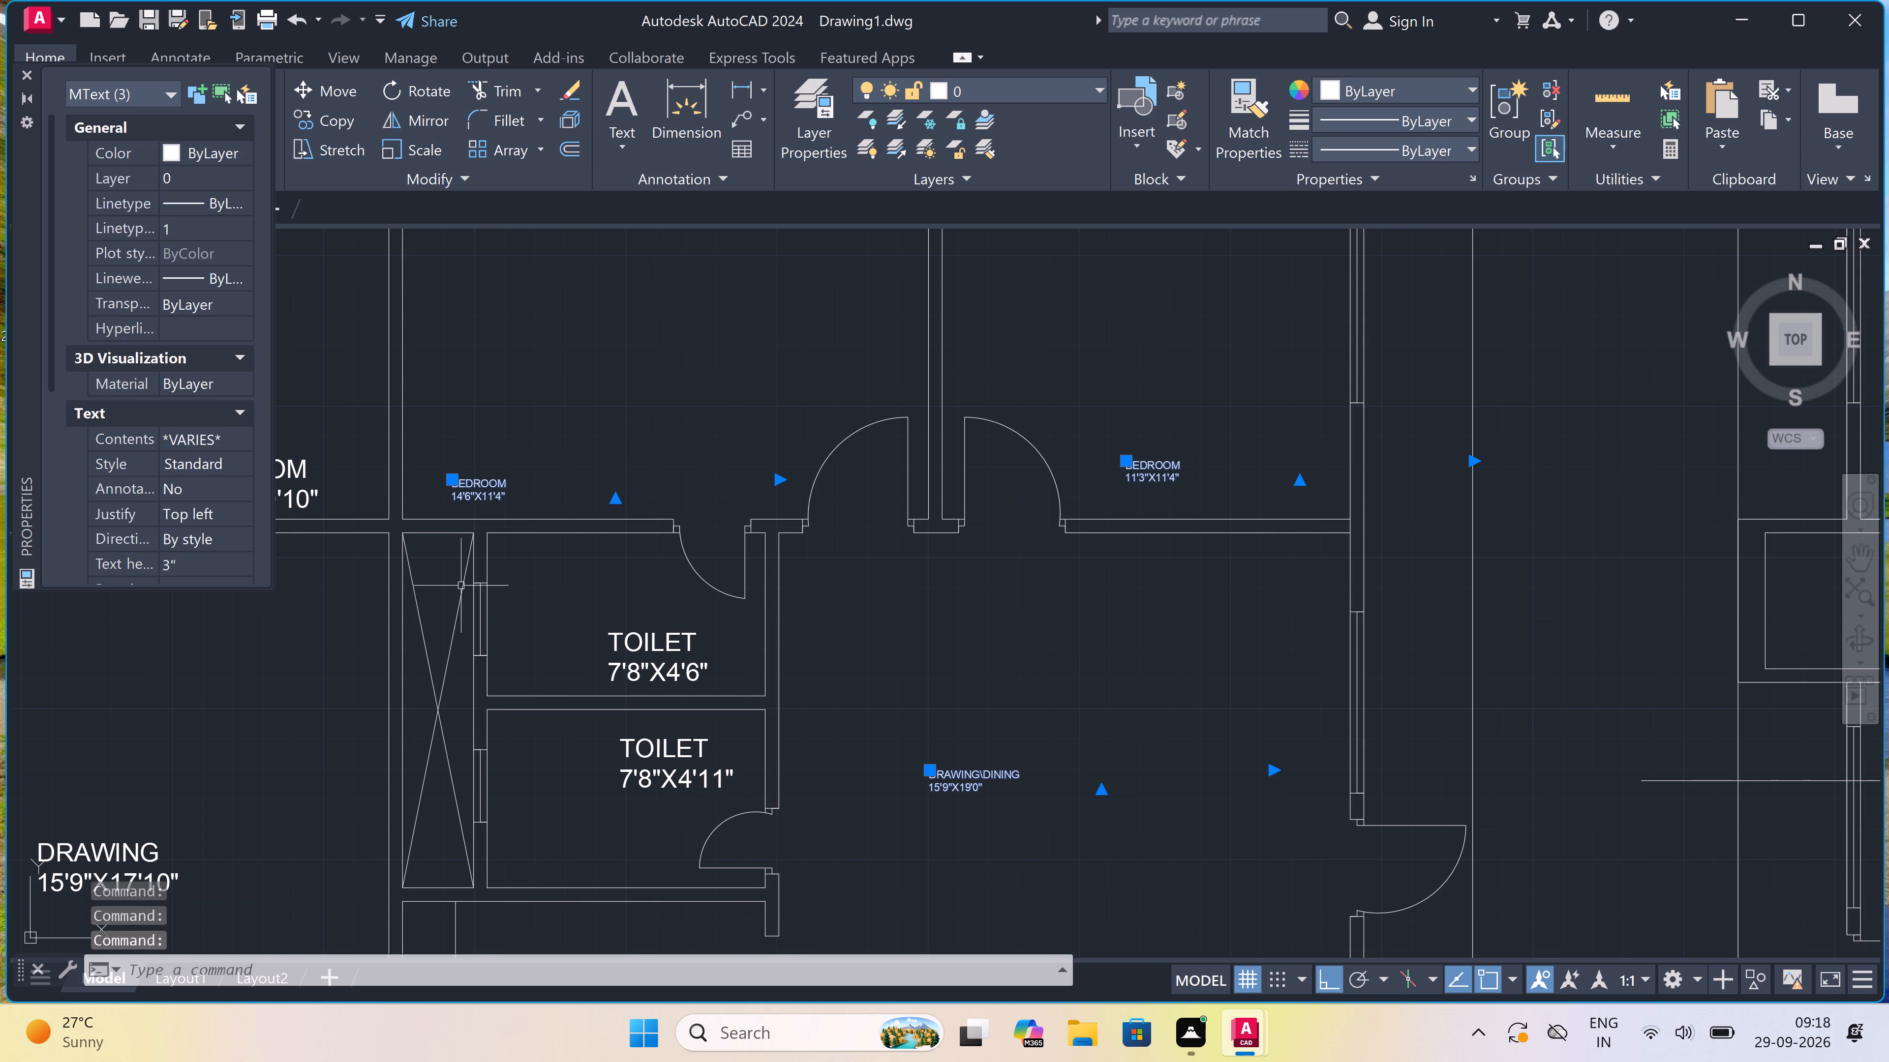
pyautogui.click(194, 561)
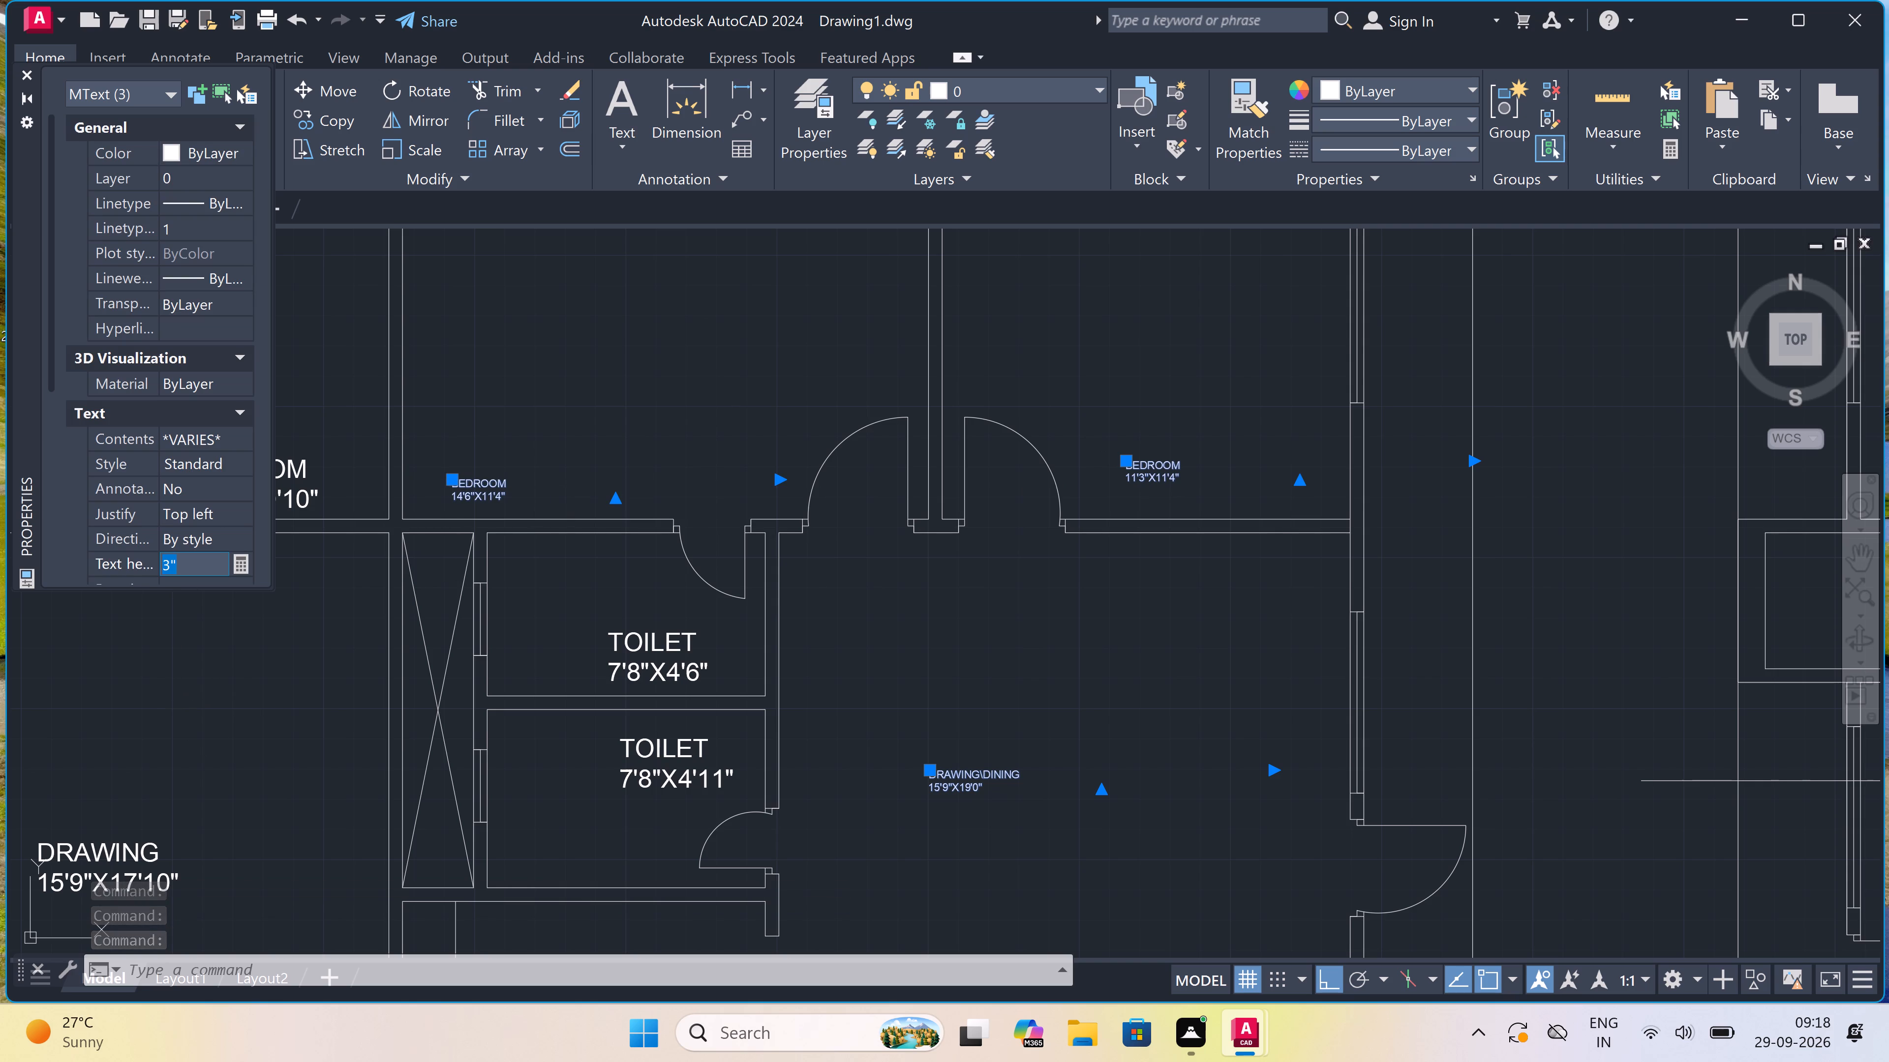
pyautogui.press('BackSpace')
pyautogui.write('6"')
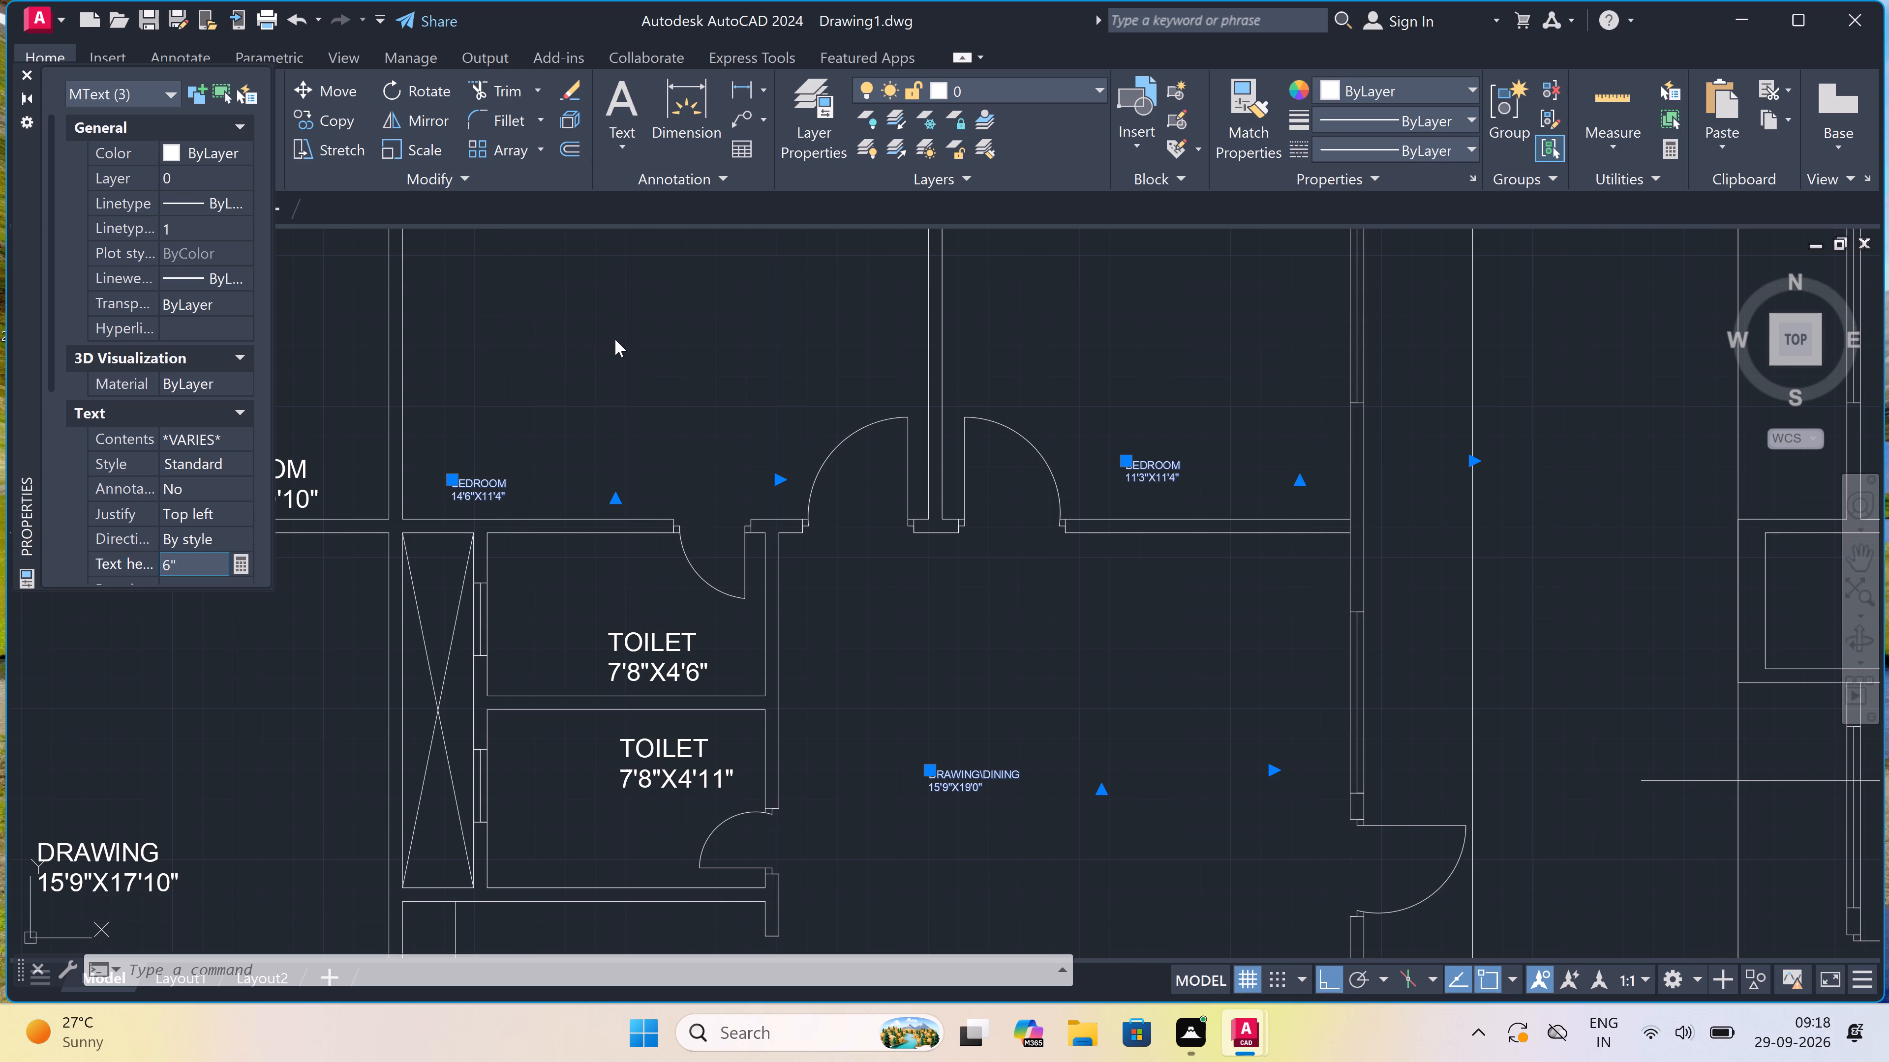
pyautogui.click(615, 339)
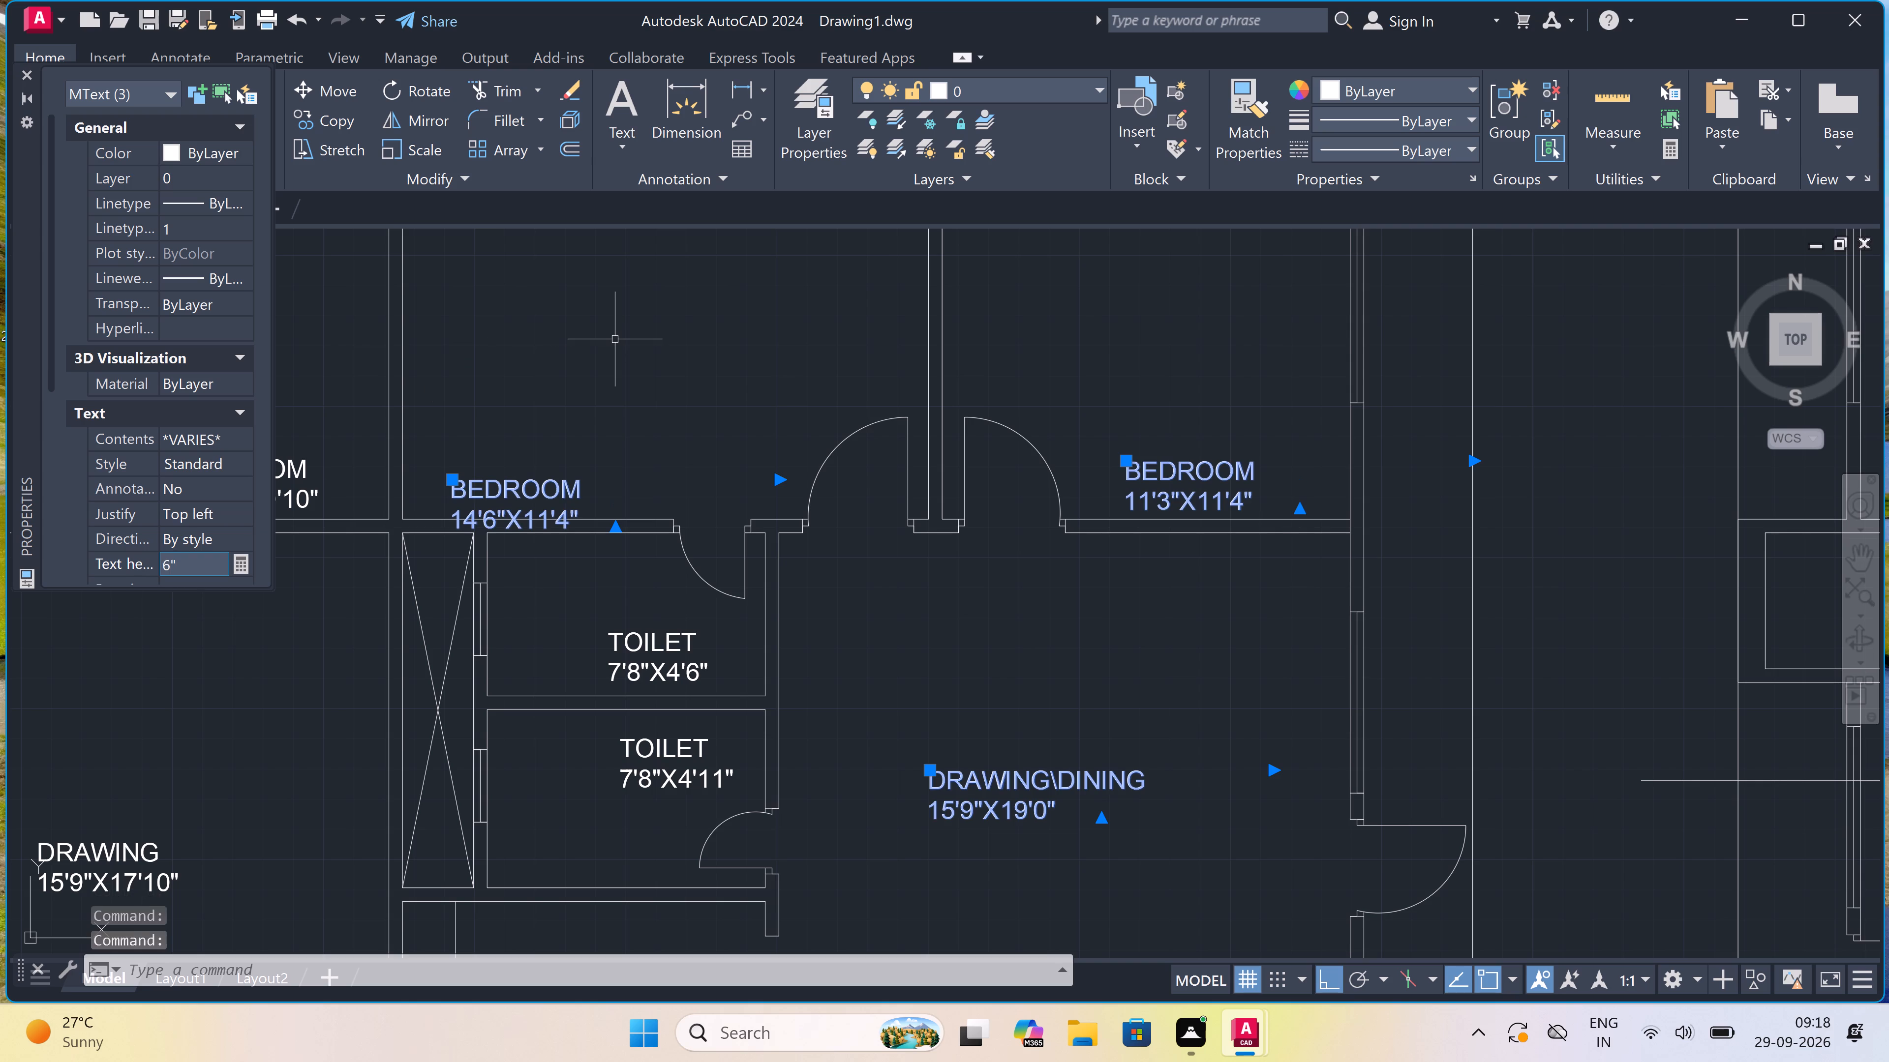
# Move the 14'6"X11'4" BEDROOM label straight up about 10", clear of the wall below it, and clear the selection.
pyautogui.click(451, 476)
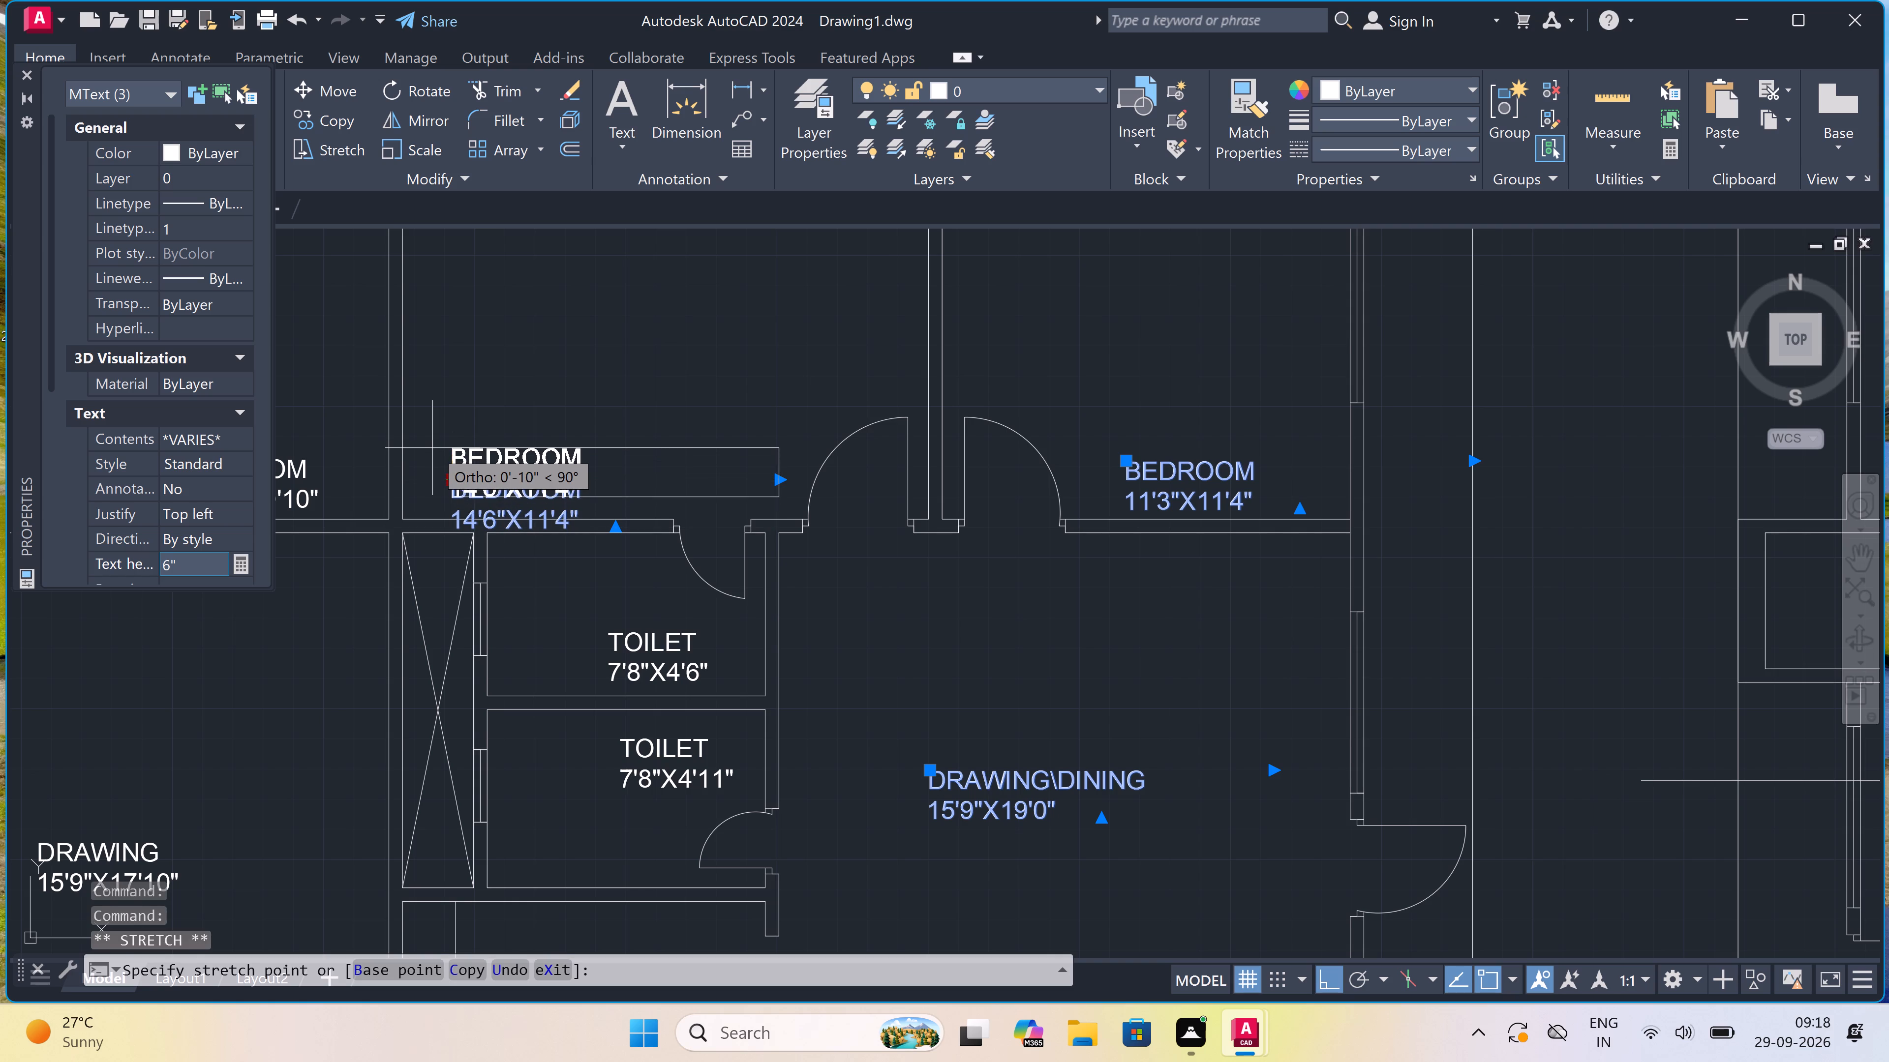
pyautogui.click(432, 448)
pyautogui.press('Escape')
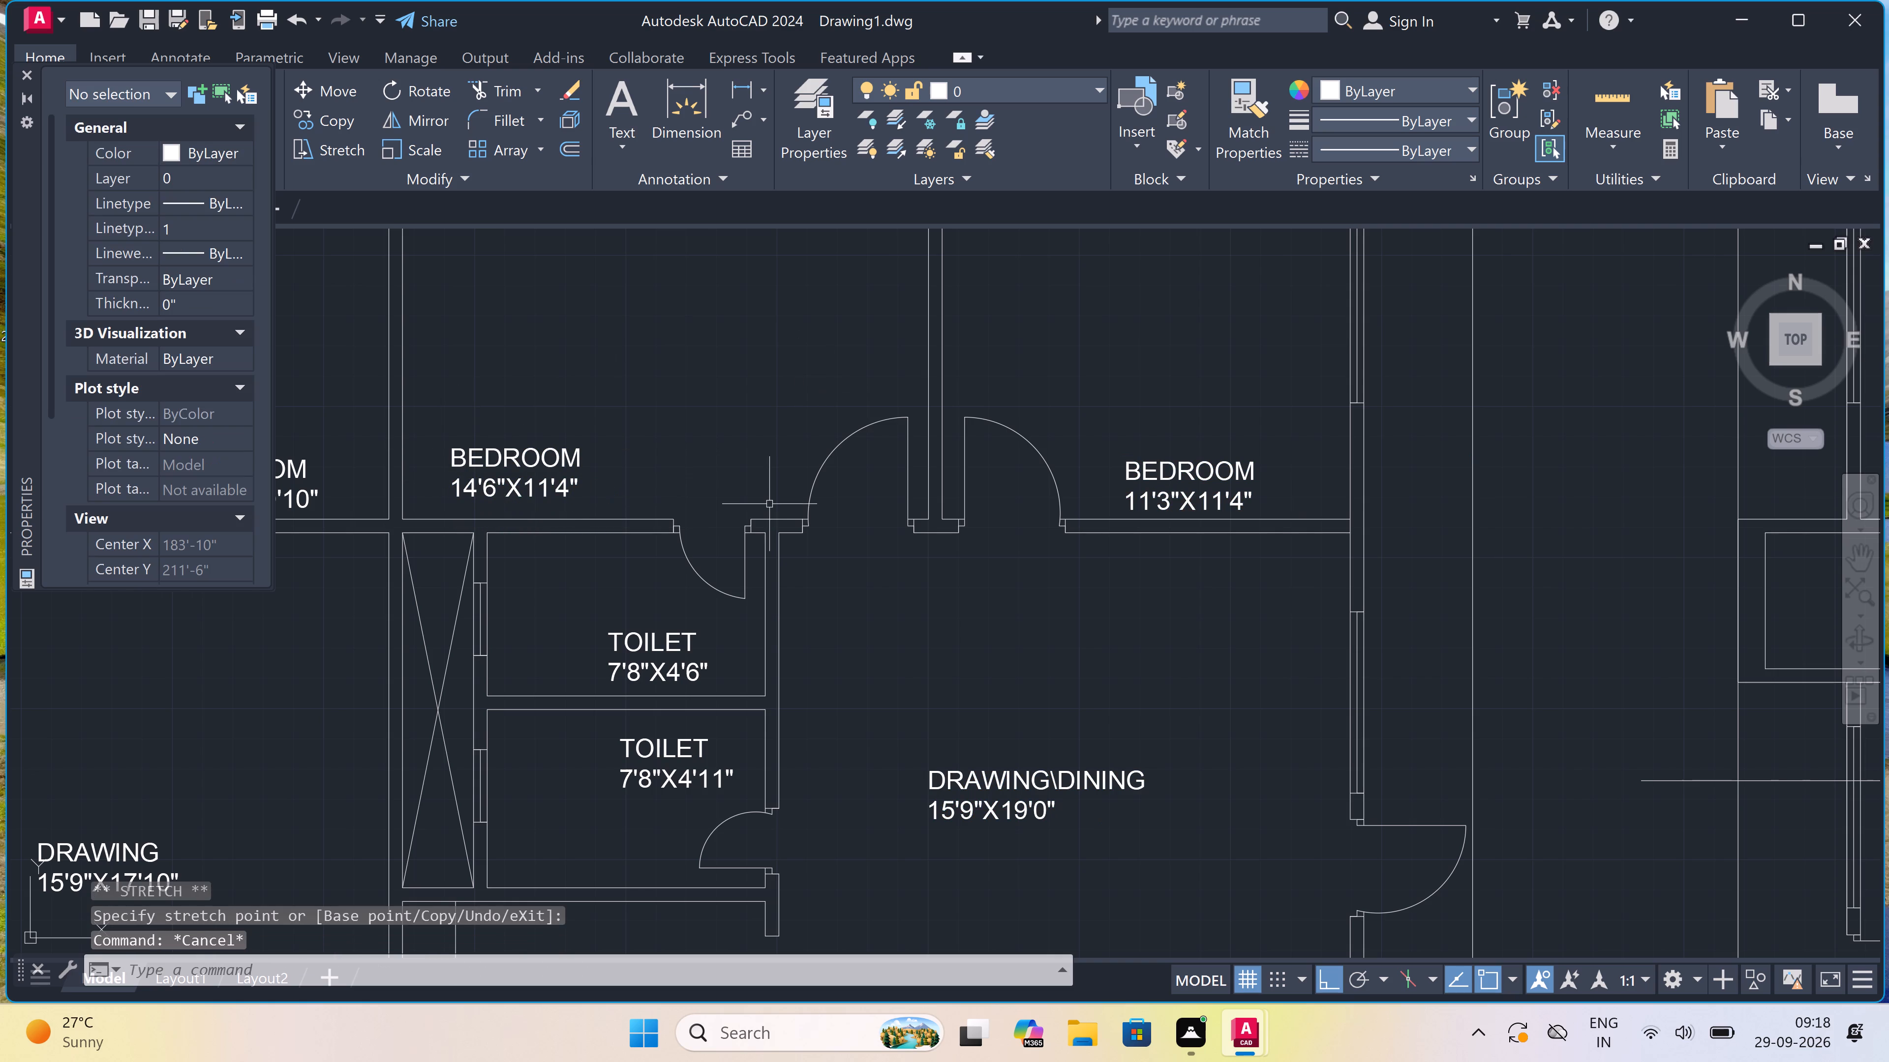
# Delete the small 15'9"X10'10" BEDROOM label above the 7'5"X4'6" toilets.
pyautogui.keyDown('ctrl'); pyautogui.scroll(-3, 769, 504); pyautogui.keyUp('ctrl')
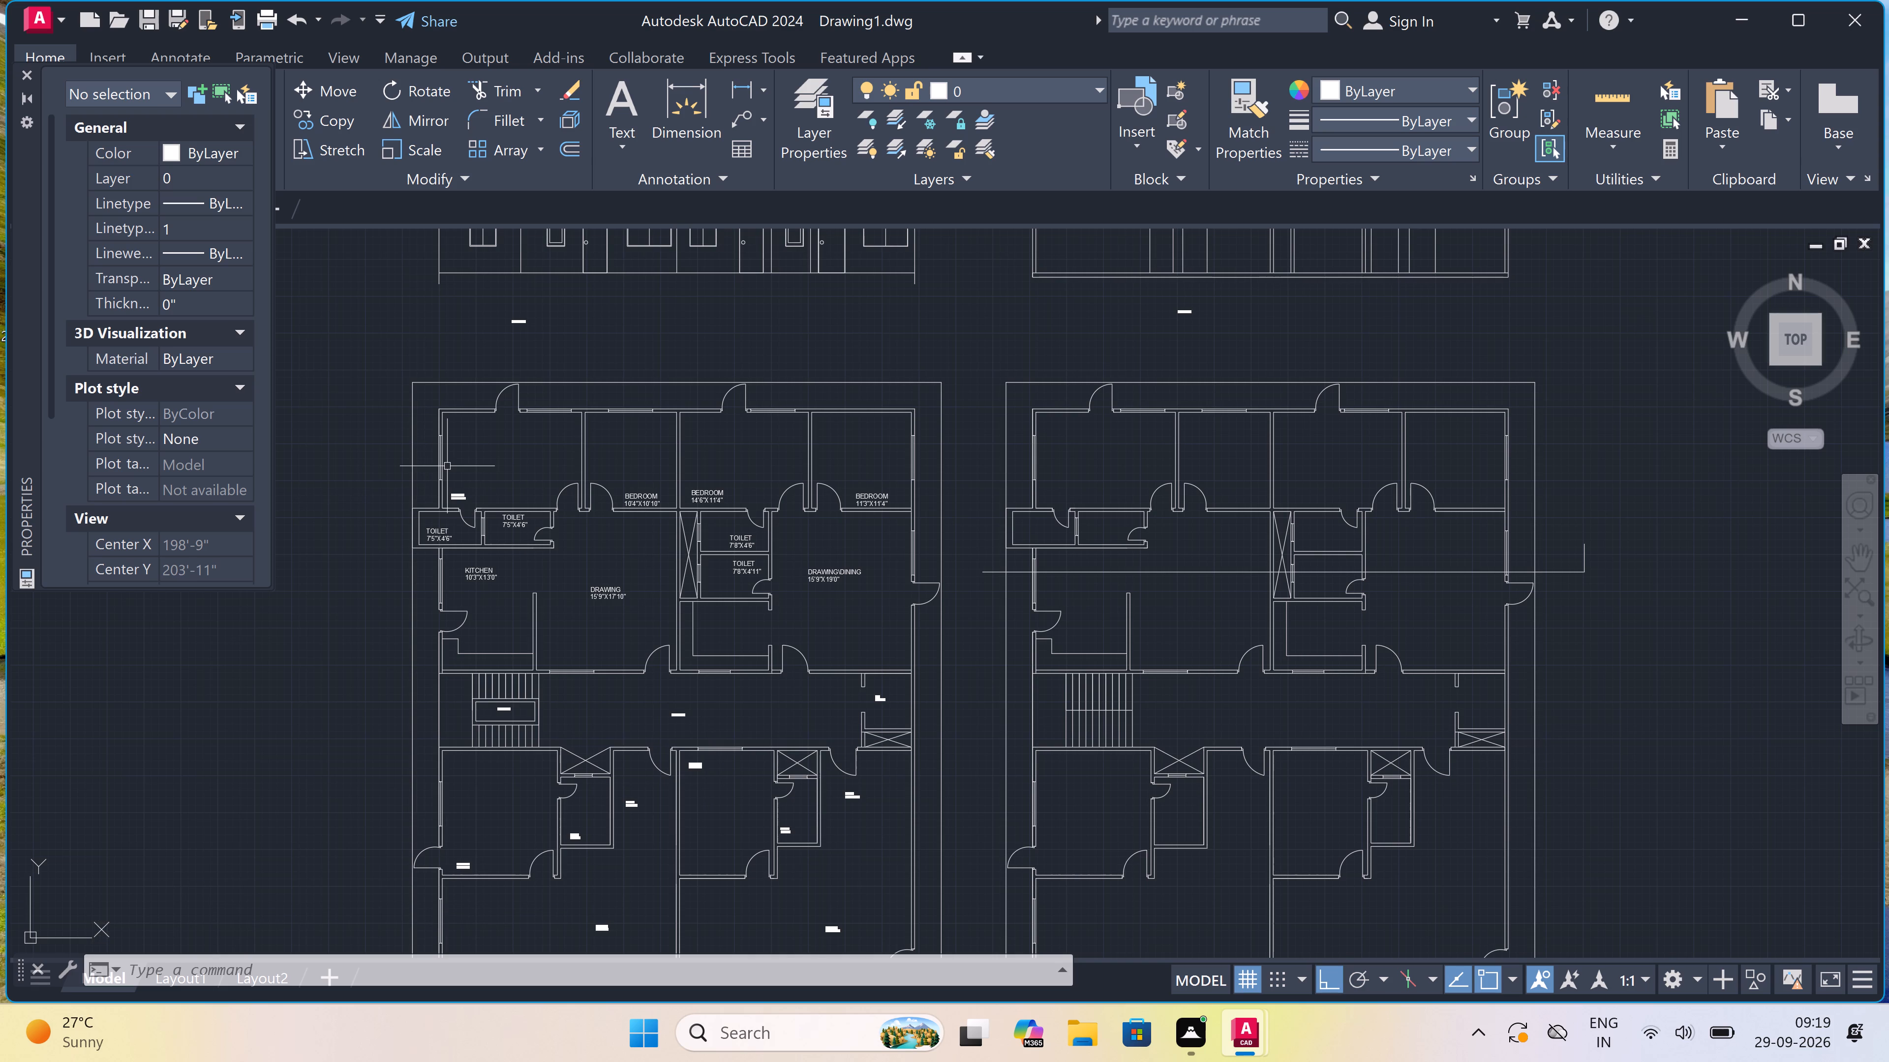
pyautogui.keyDown('ctrl'); pyautogui.scroll(3, 447, 466); pyautogui.keyUp('ctrl')
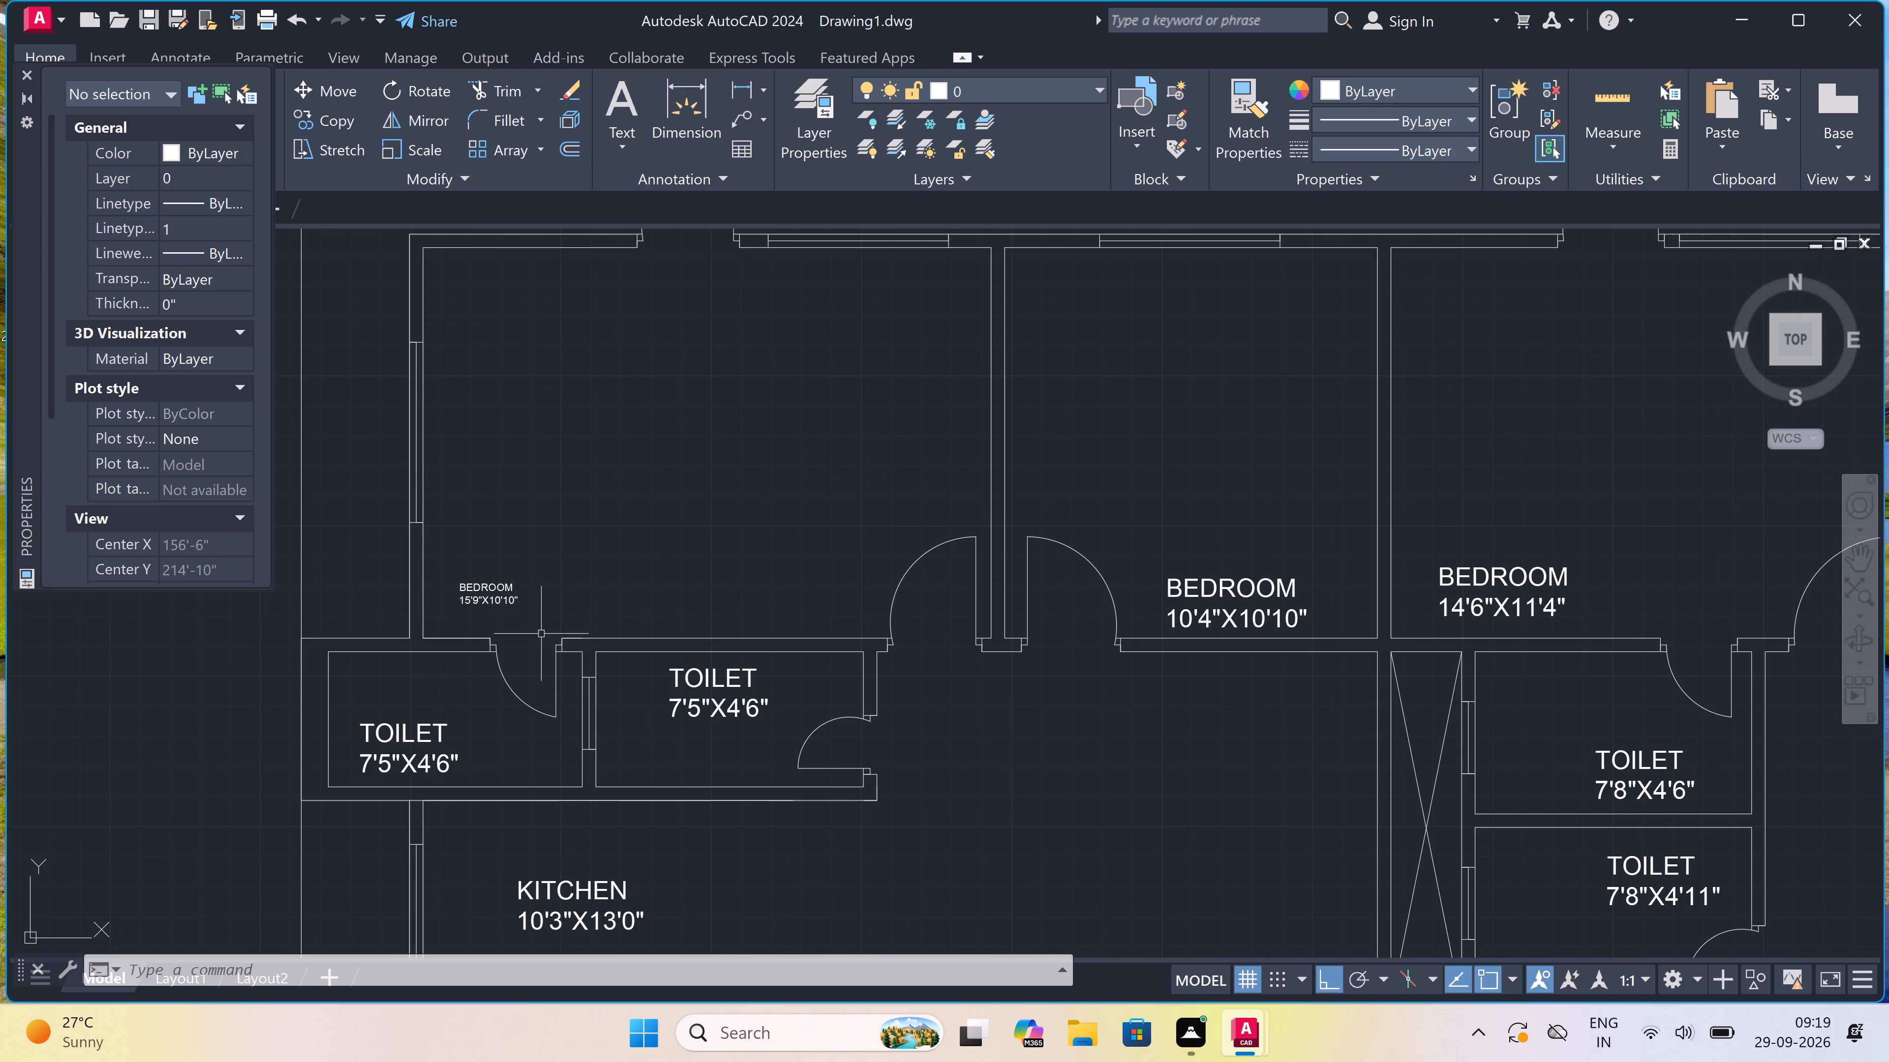
pyautogui.click(476, 593)
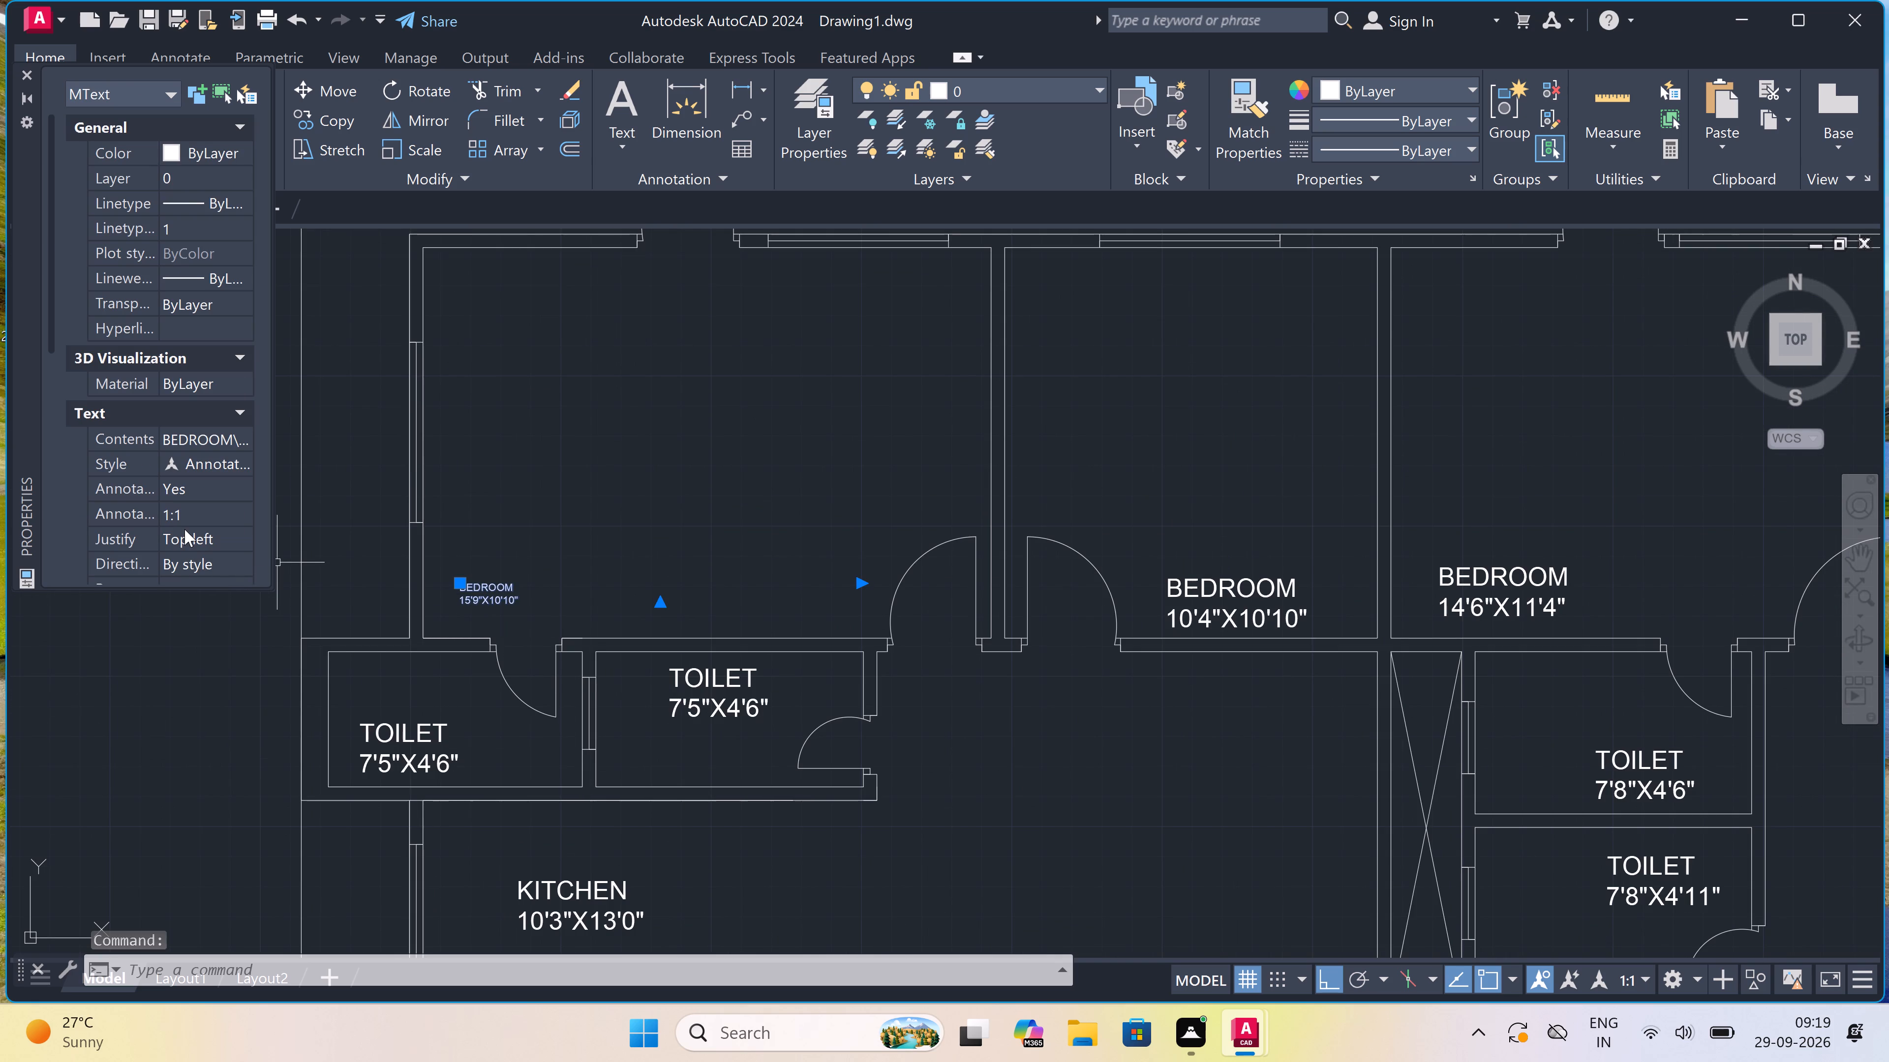
pyautogui.click(516, 465)
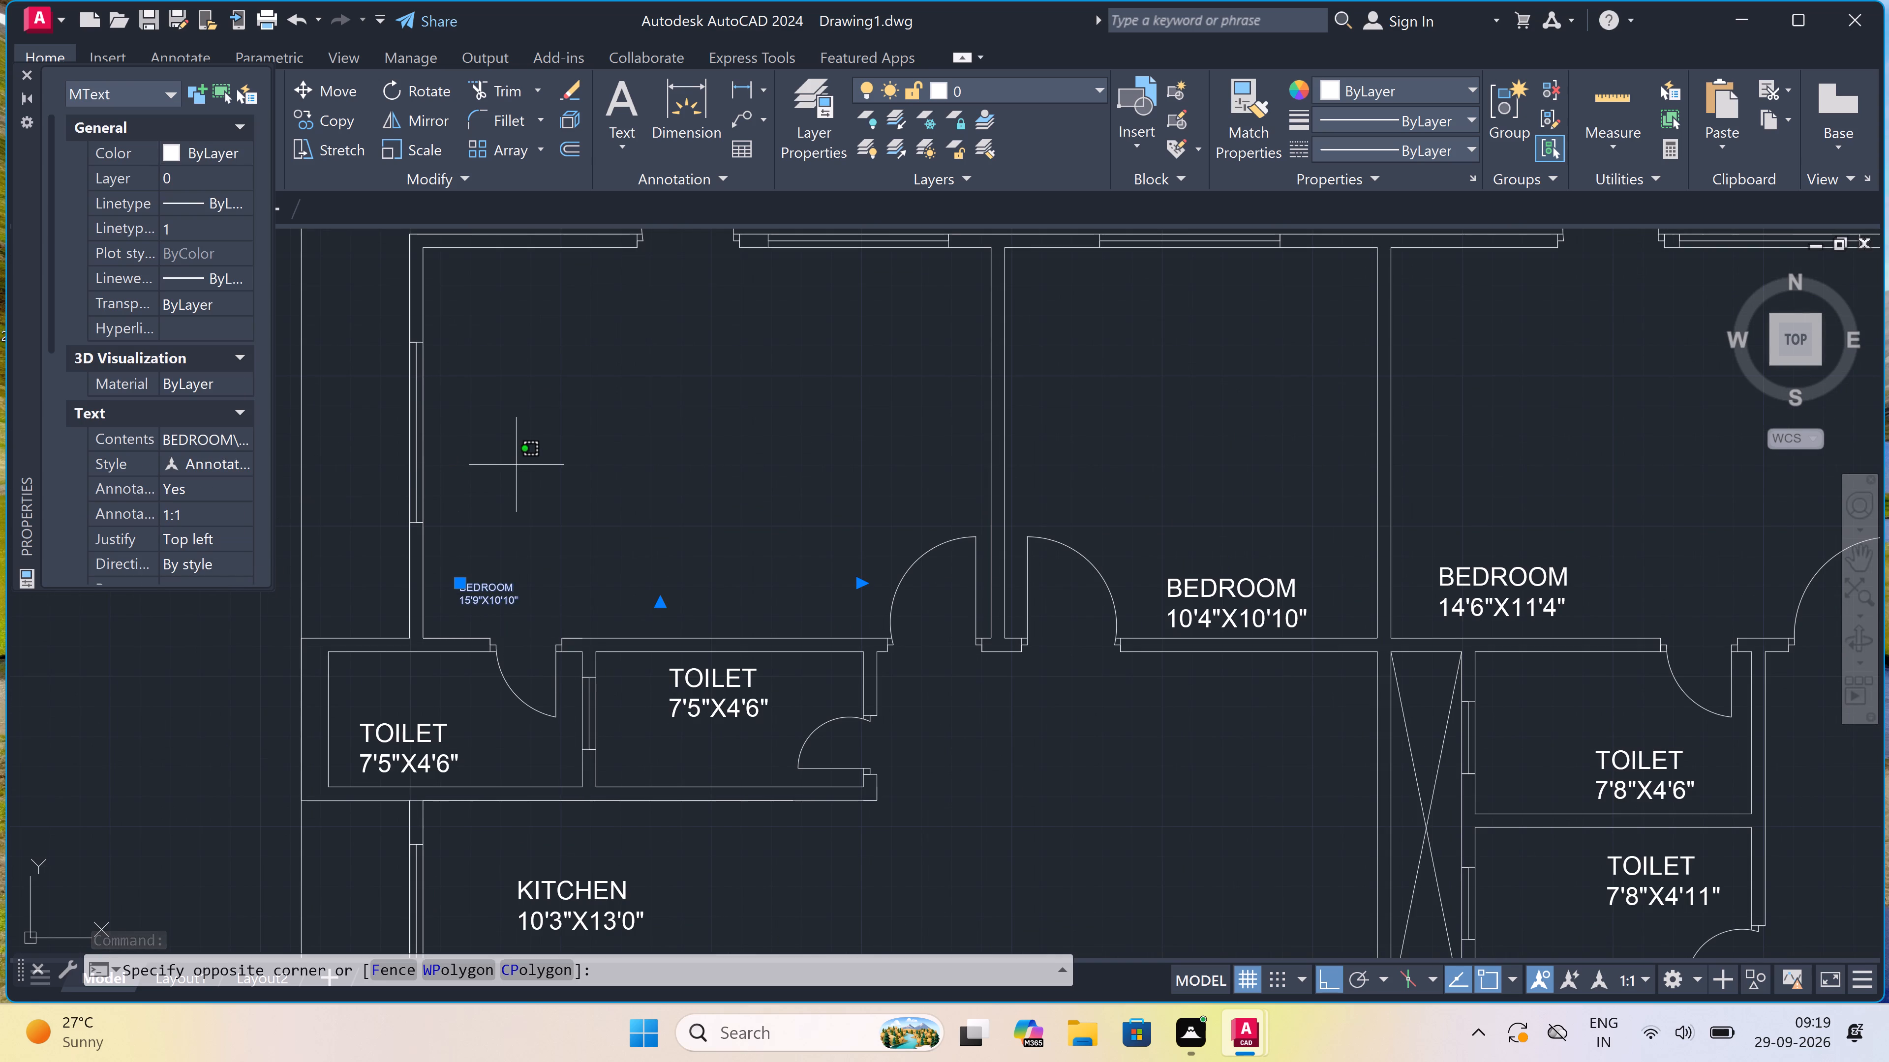
pyautogui.press('Escape')
pyautogui.press('Delete')
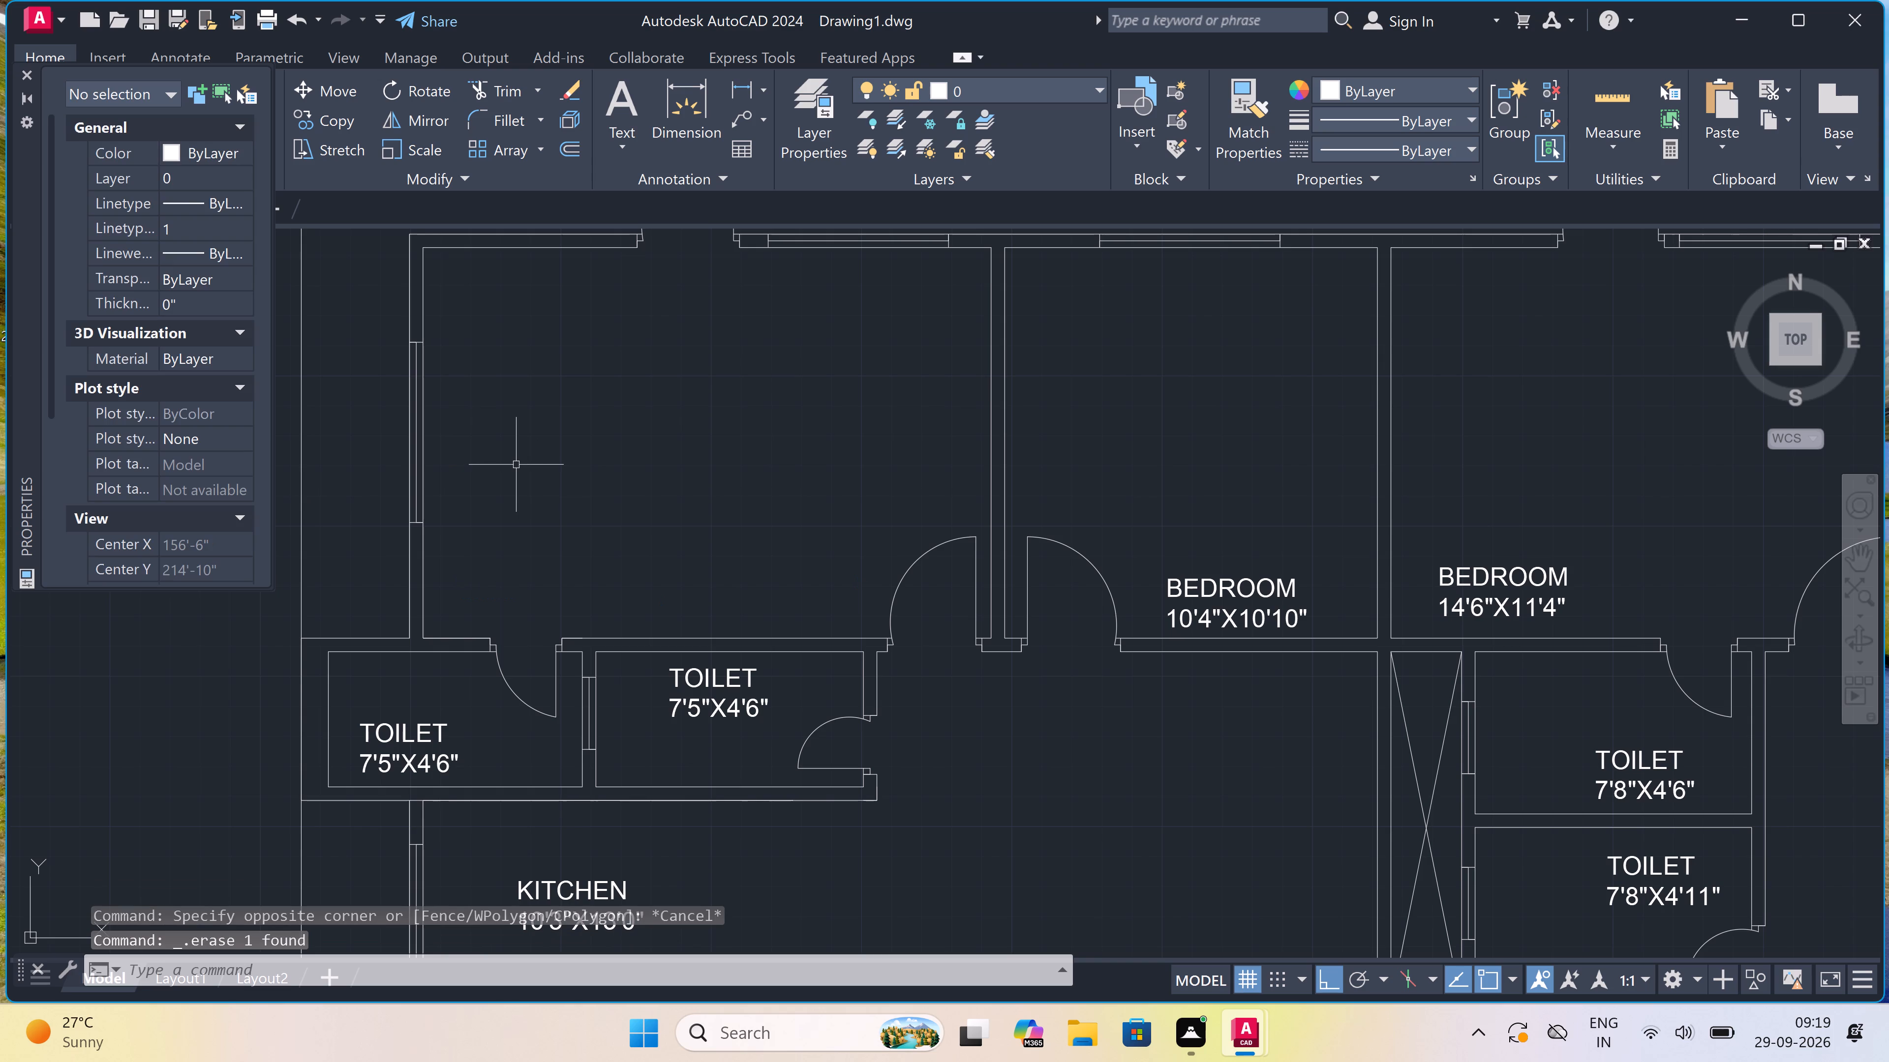
# Add a two-line multiline text label reading BEDROOM and 15'9"X10'10" in the empty bedroom above the two 7'5"X4'6" toilets.
pyautogui.write('MT')
pyautogui.press('space')
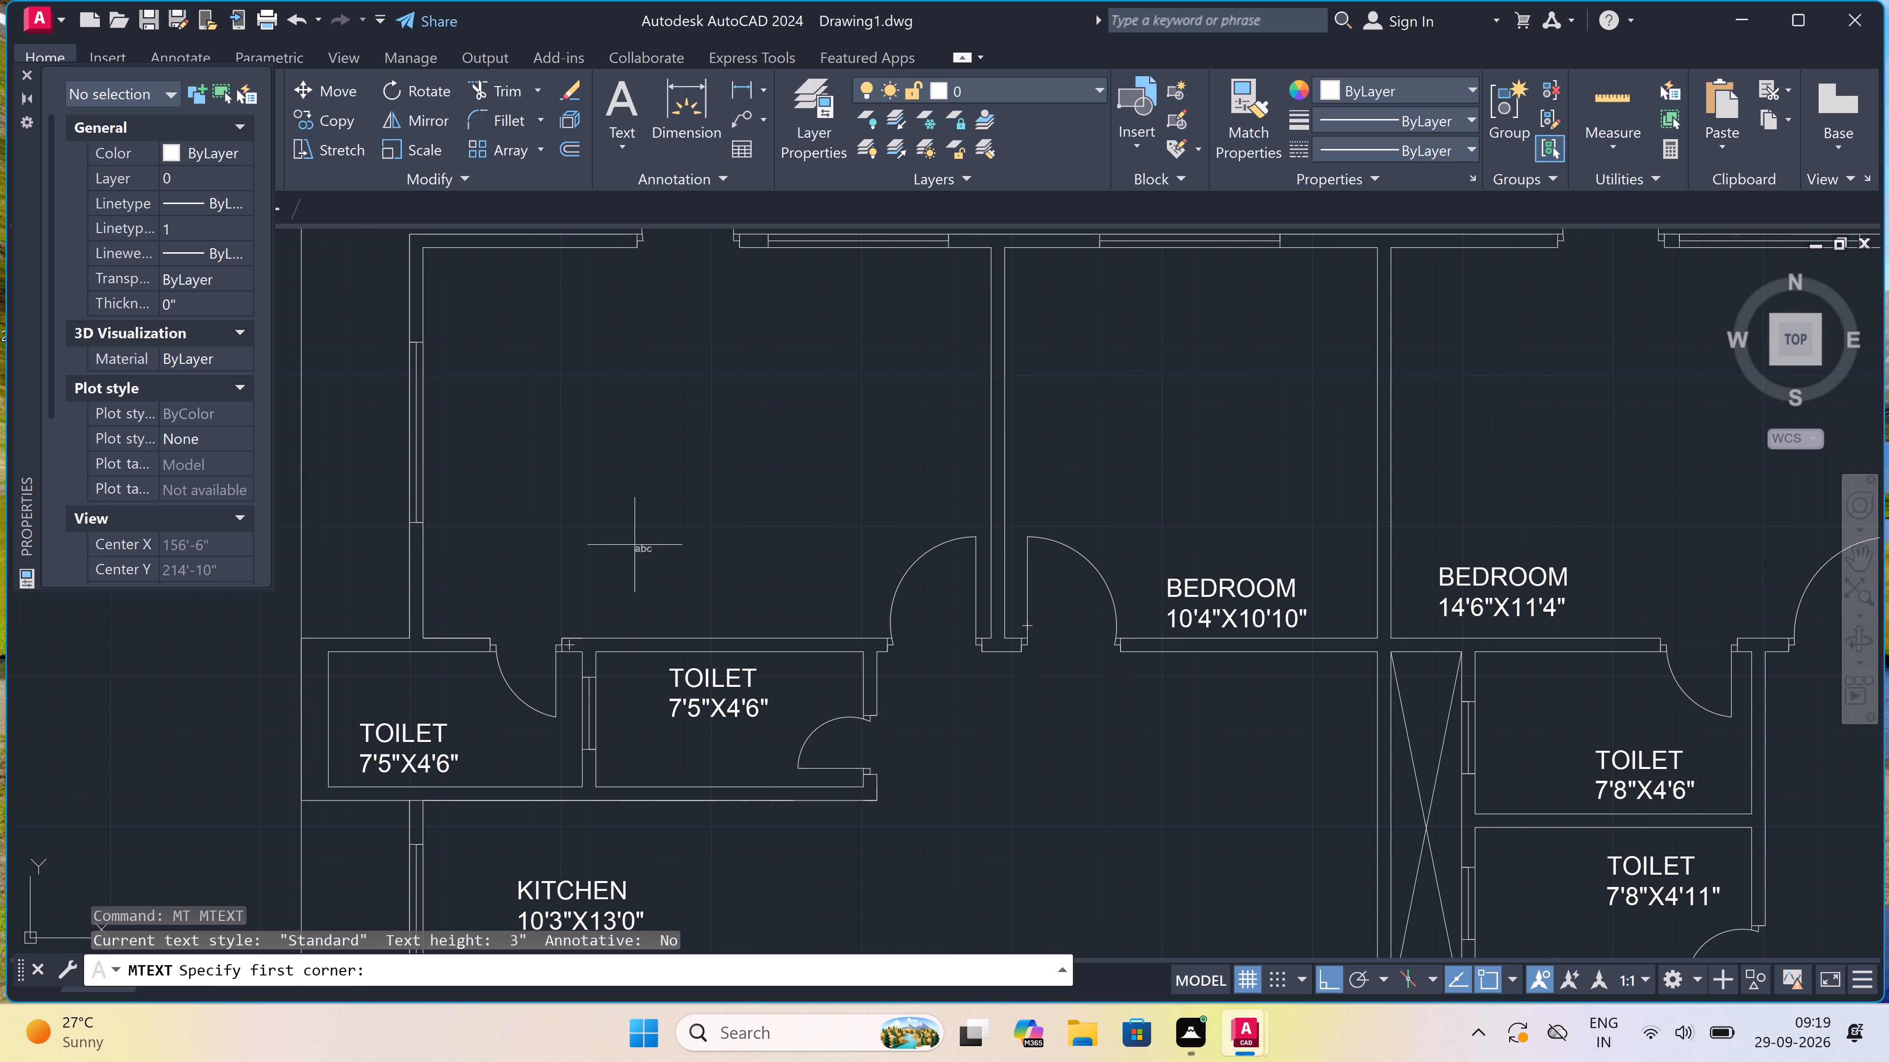
pyautogui.click(477, 557)
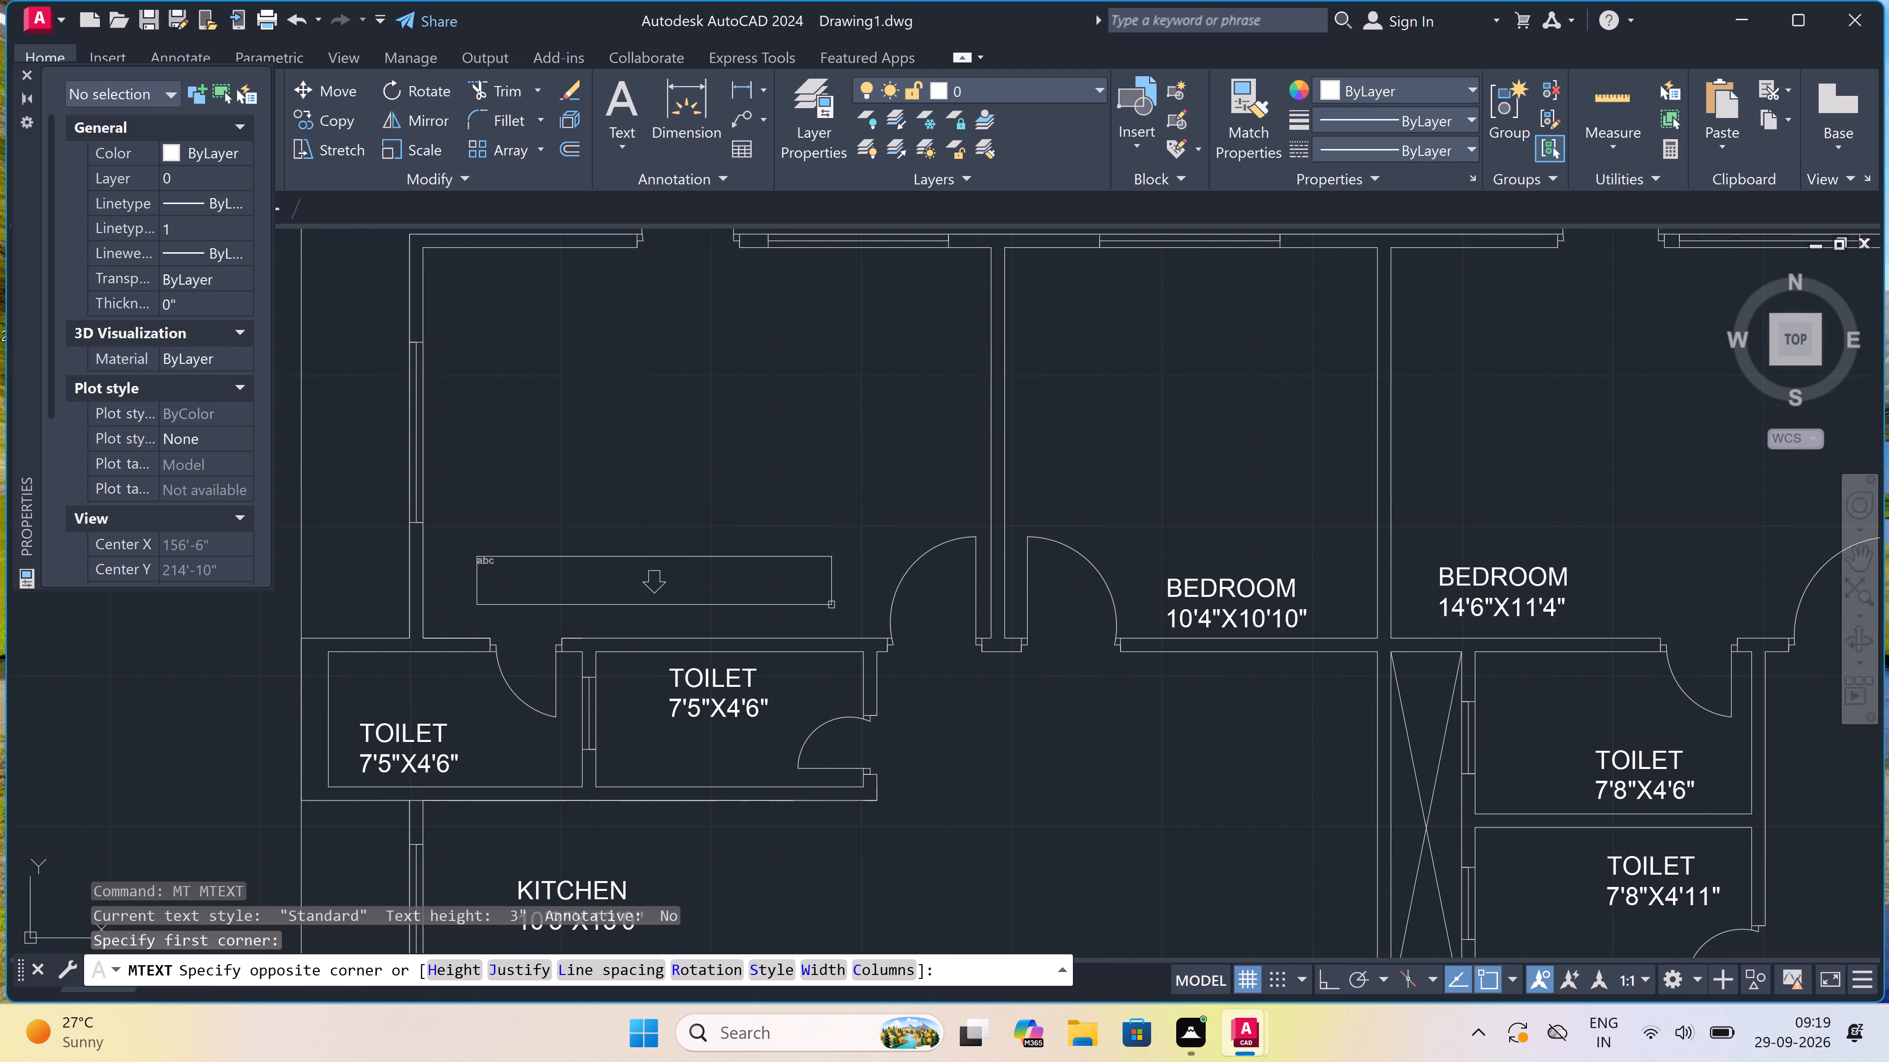
pyautogui.click(831, 603)
pyautogui.moveTo(831, 603); pyautogui.dragTo(831, 609)
pyautogui.write('BEDR')
pyautogui.write('OOM')
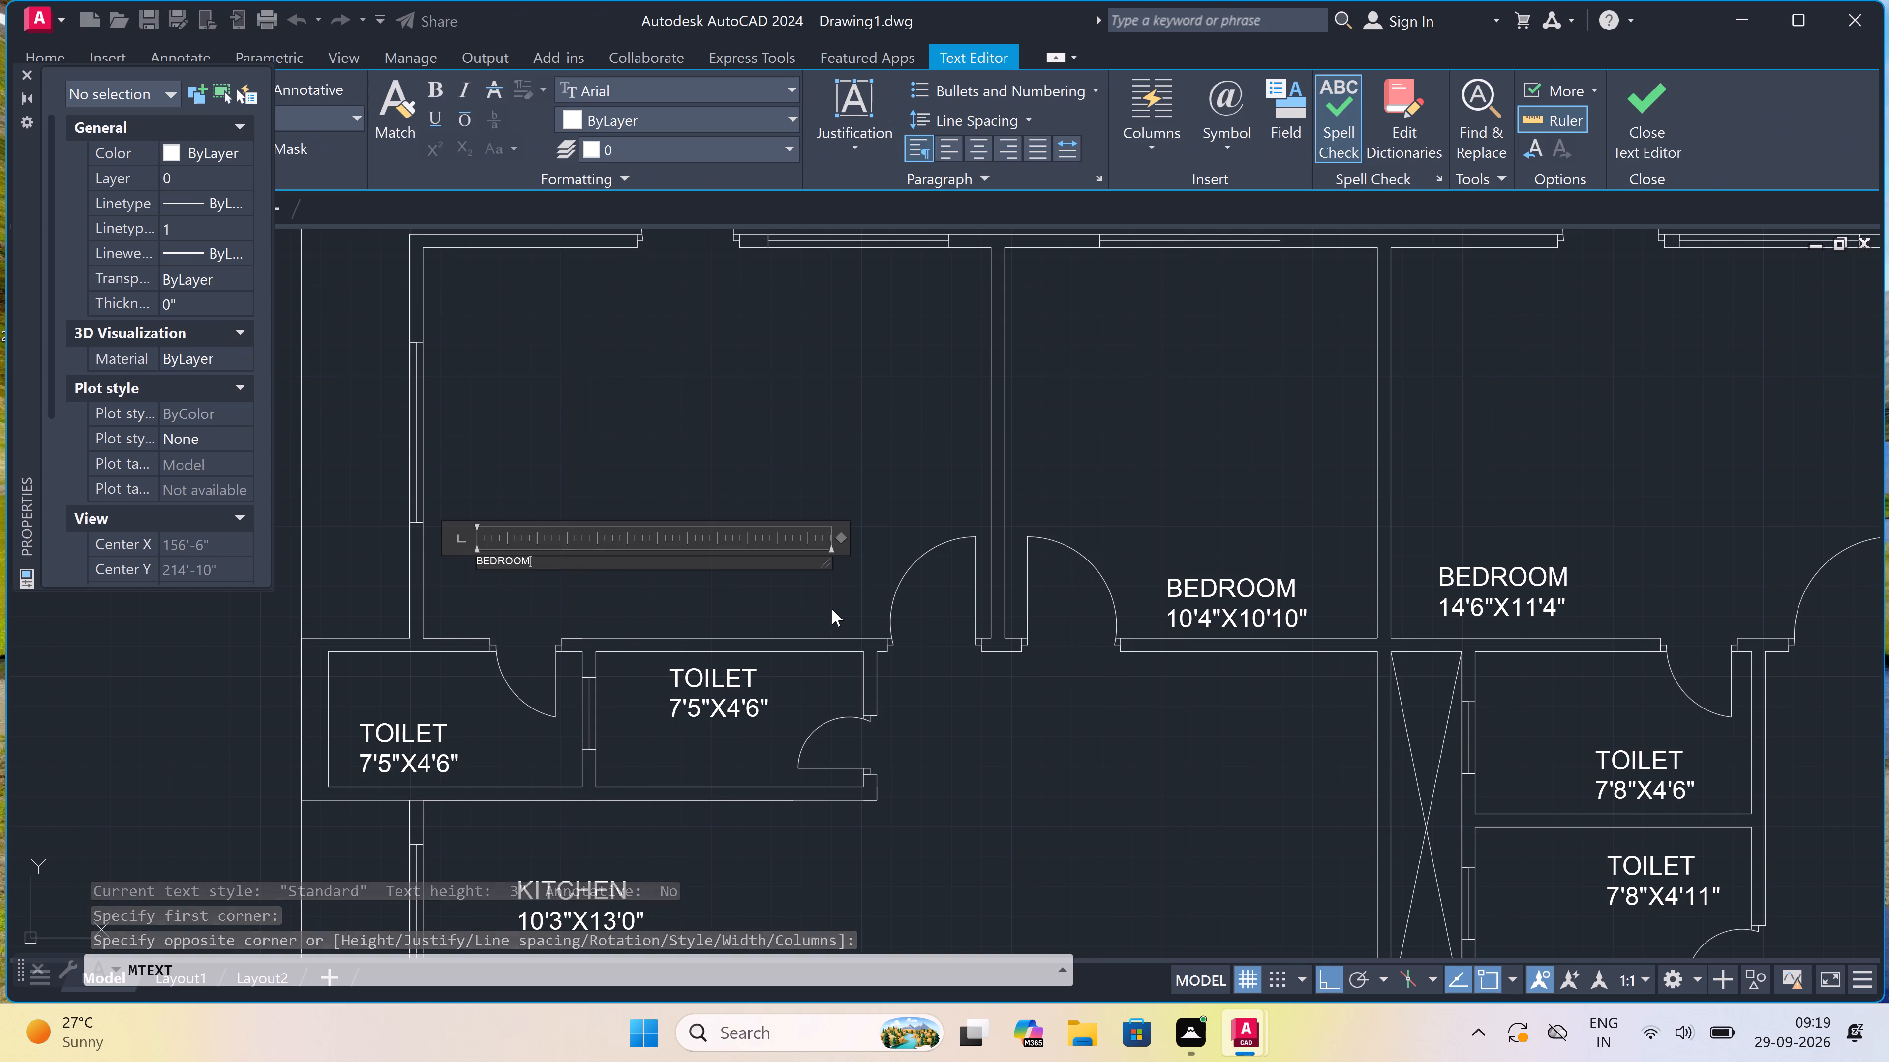
pyautogui.press('Return')
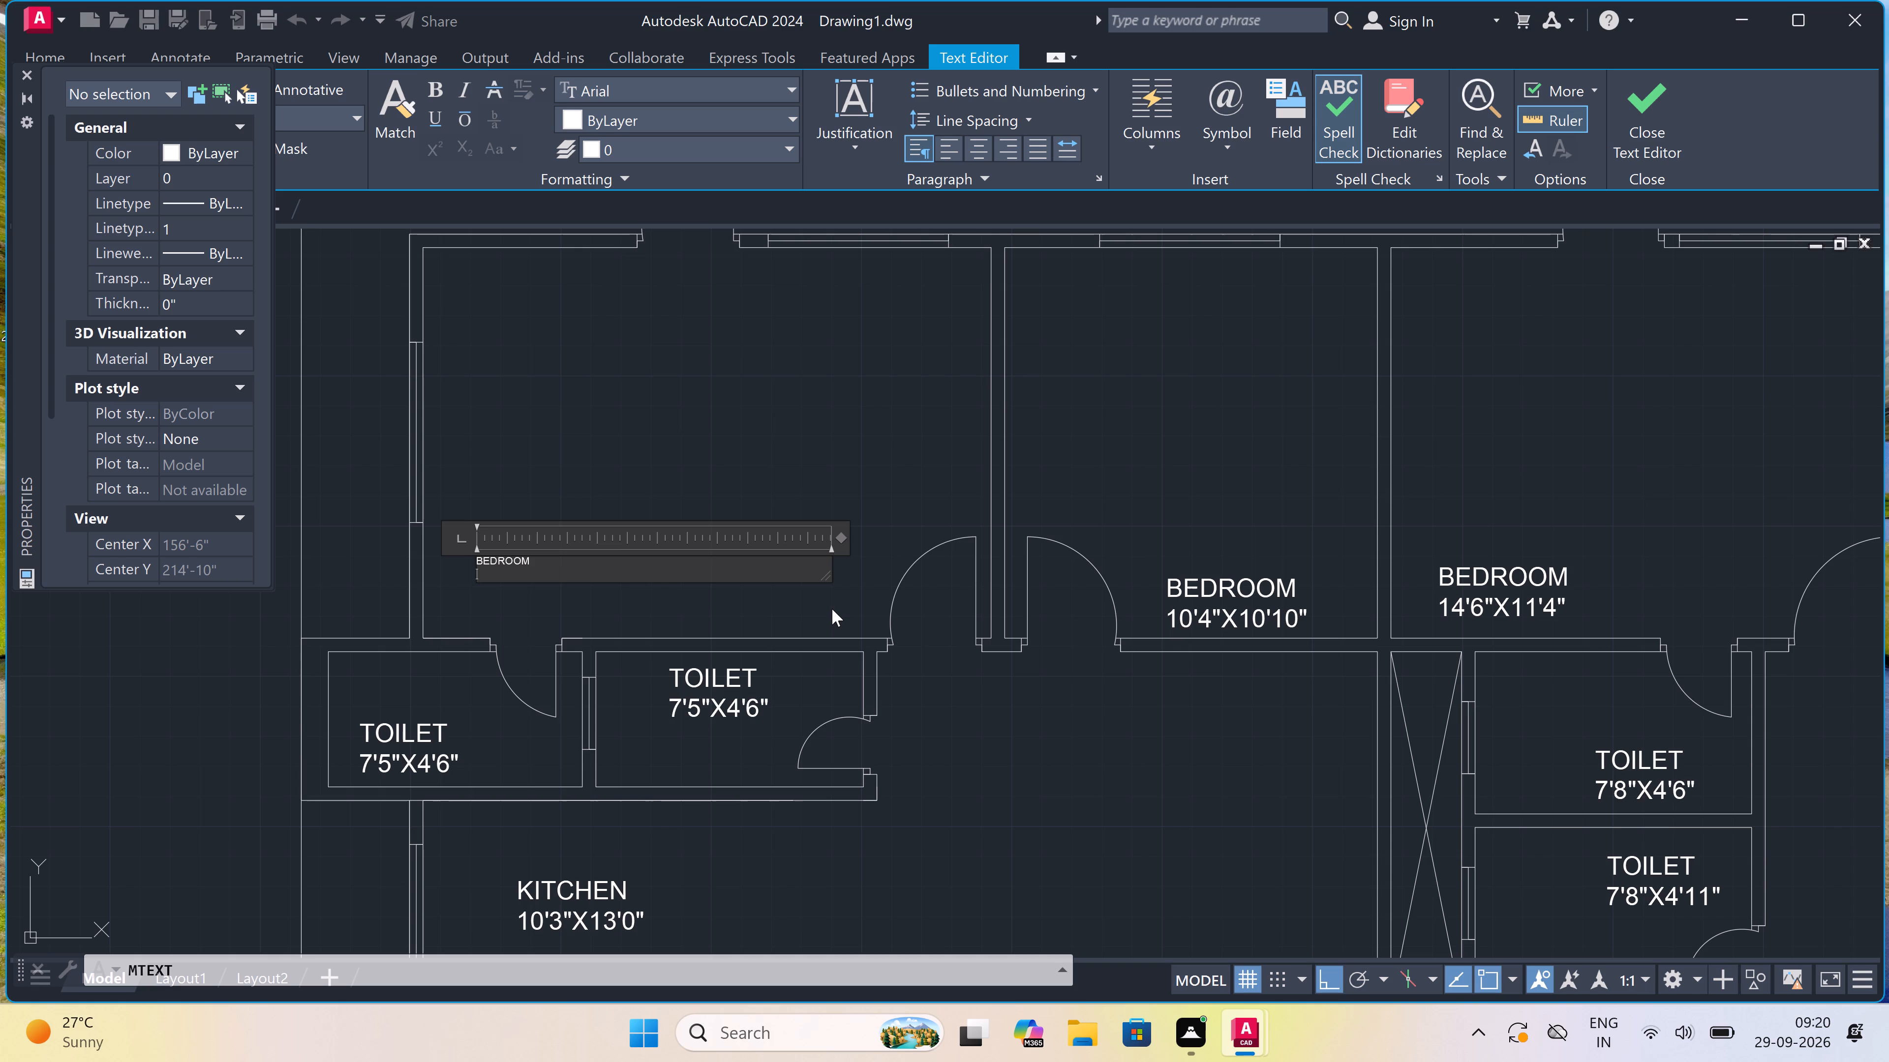
pyautogui.press('1')
pyautogui.write("5'")
pyautogui.write('9"')
pyautogui.press('x')
pyautogui.write("10'1")
pyautogui.press('0')
pyautogui.hotkey('shift', '"')
pyautogui.scroll(2, 549, 566)
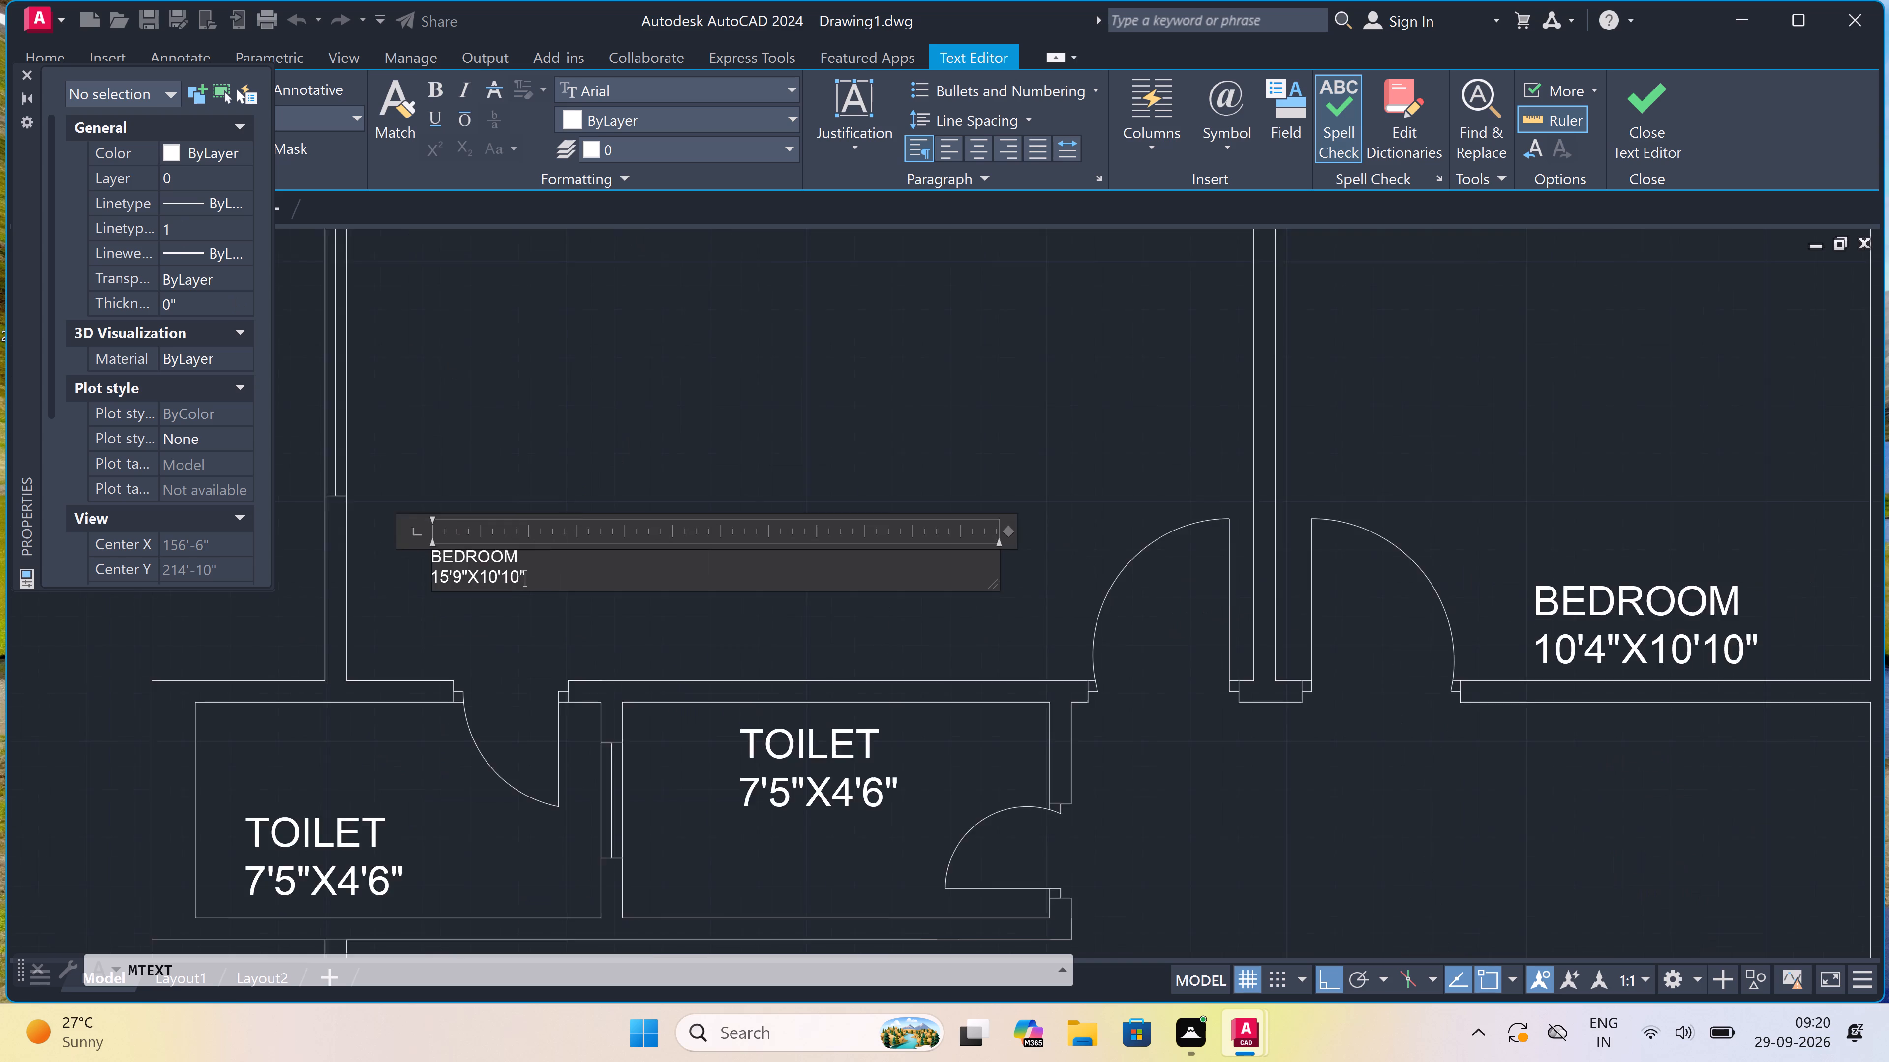
pyautogui.click(546, 436)
# Set the text height of the new 15'9"X10'10" BEDROOM label to 6" and clear the selection.
pyautogui.scroll(-4, 546, 436)
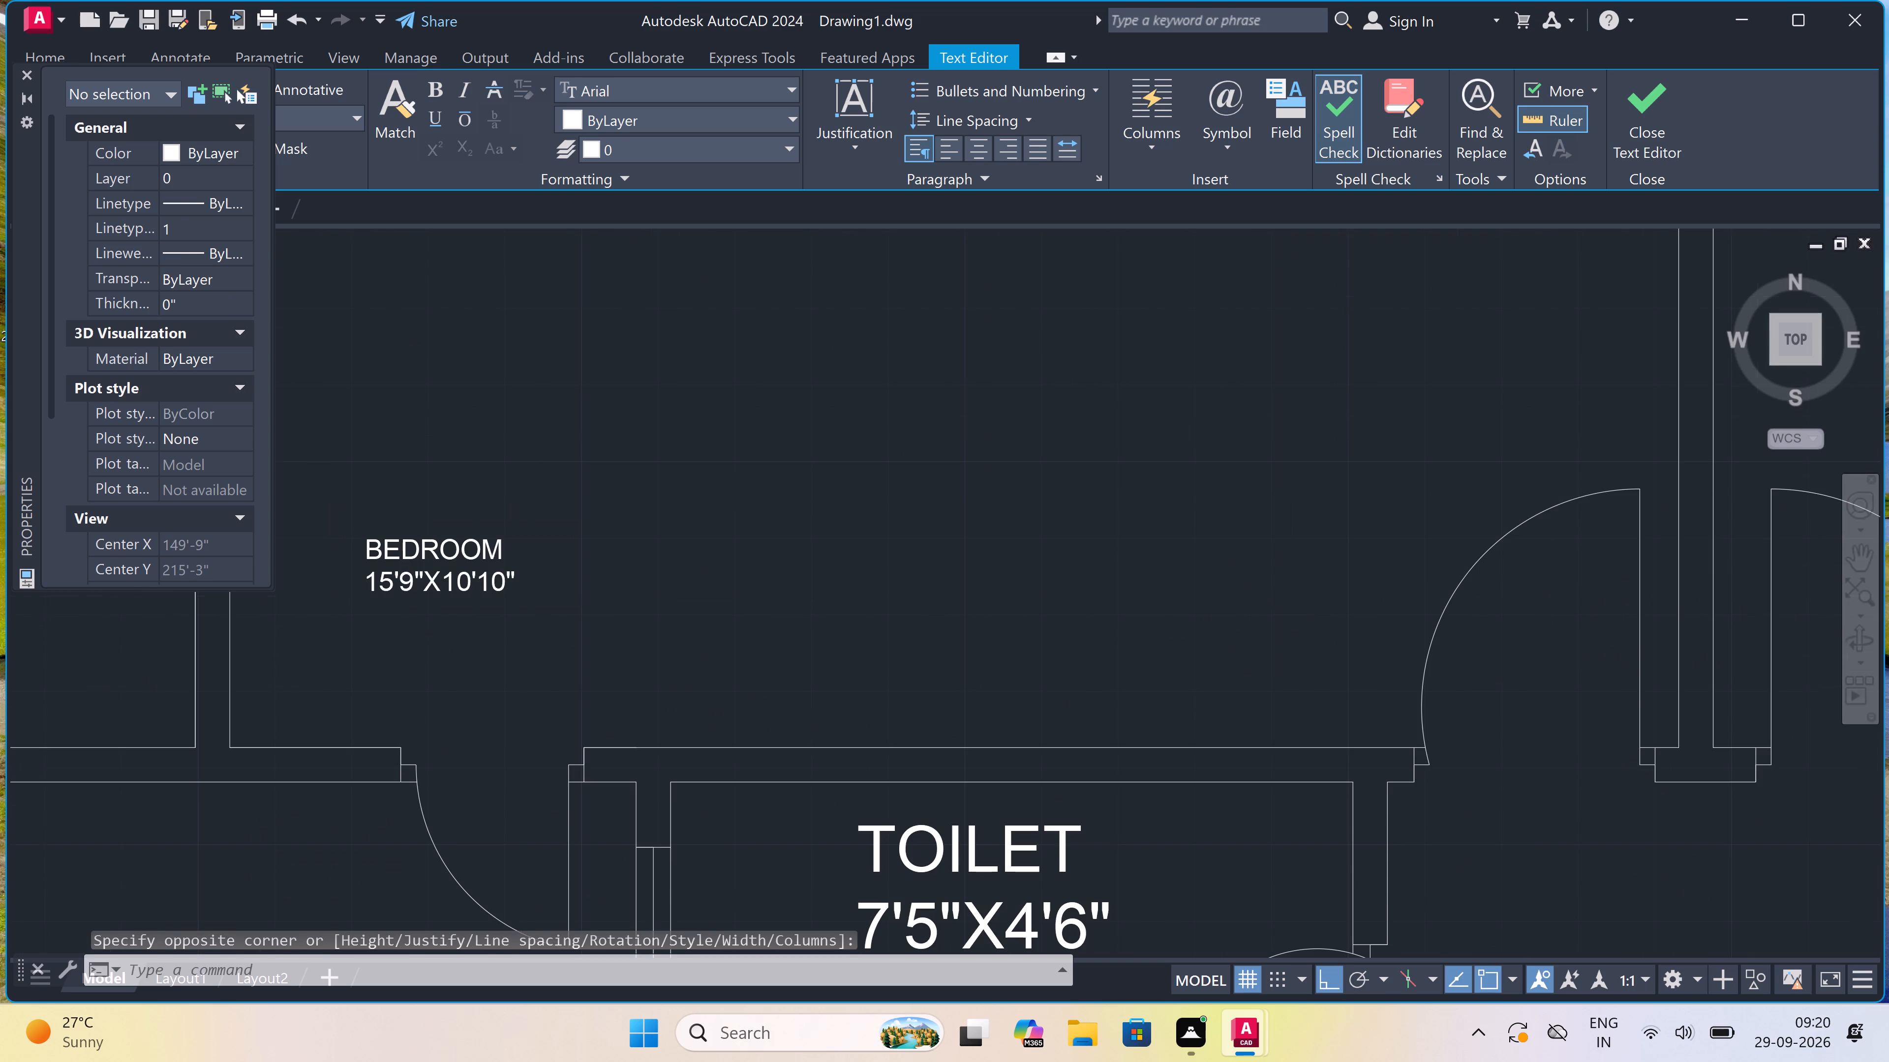
pyautogui.scroll(-5, 546, 475)
pyautogui.scroll(3, 557, 480)
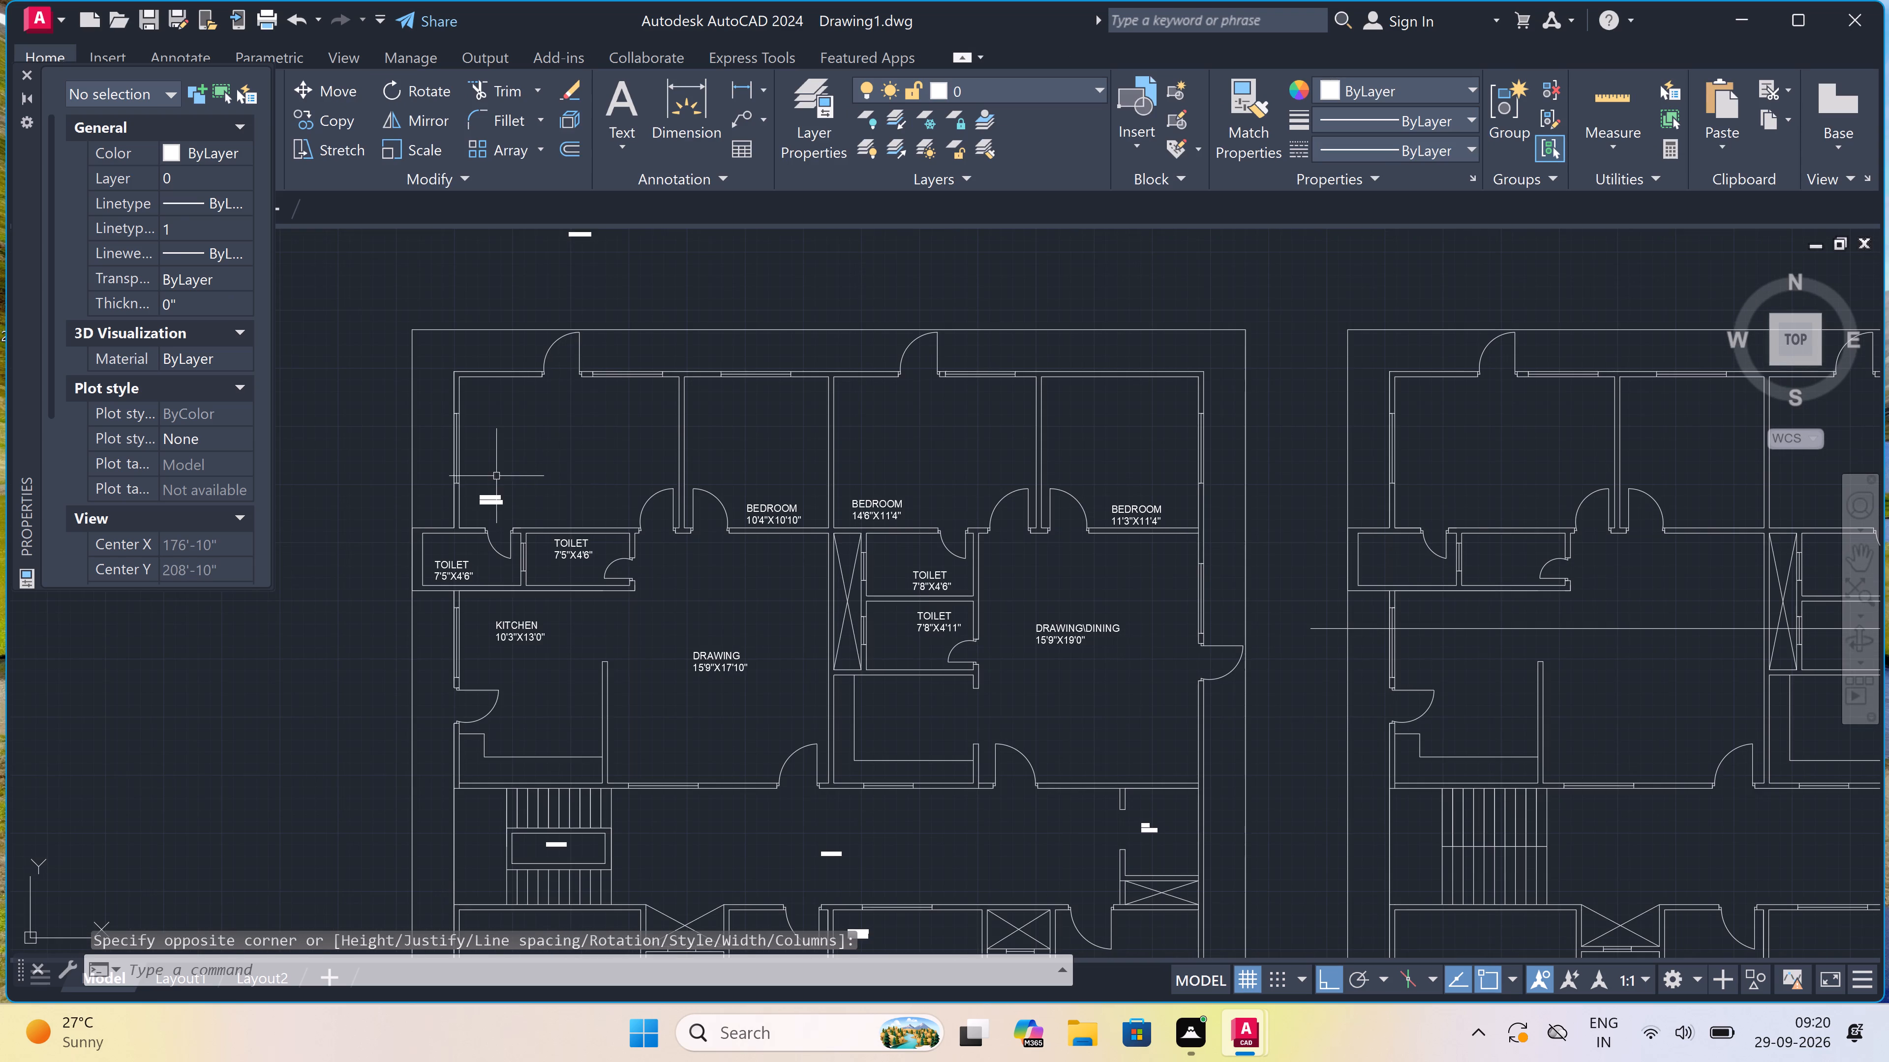
pyautogui.scroll(2, 477, 475)
pyautogui.doubleClick(495, 529)
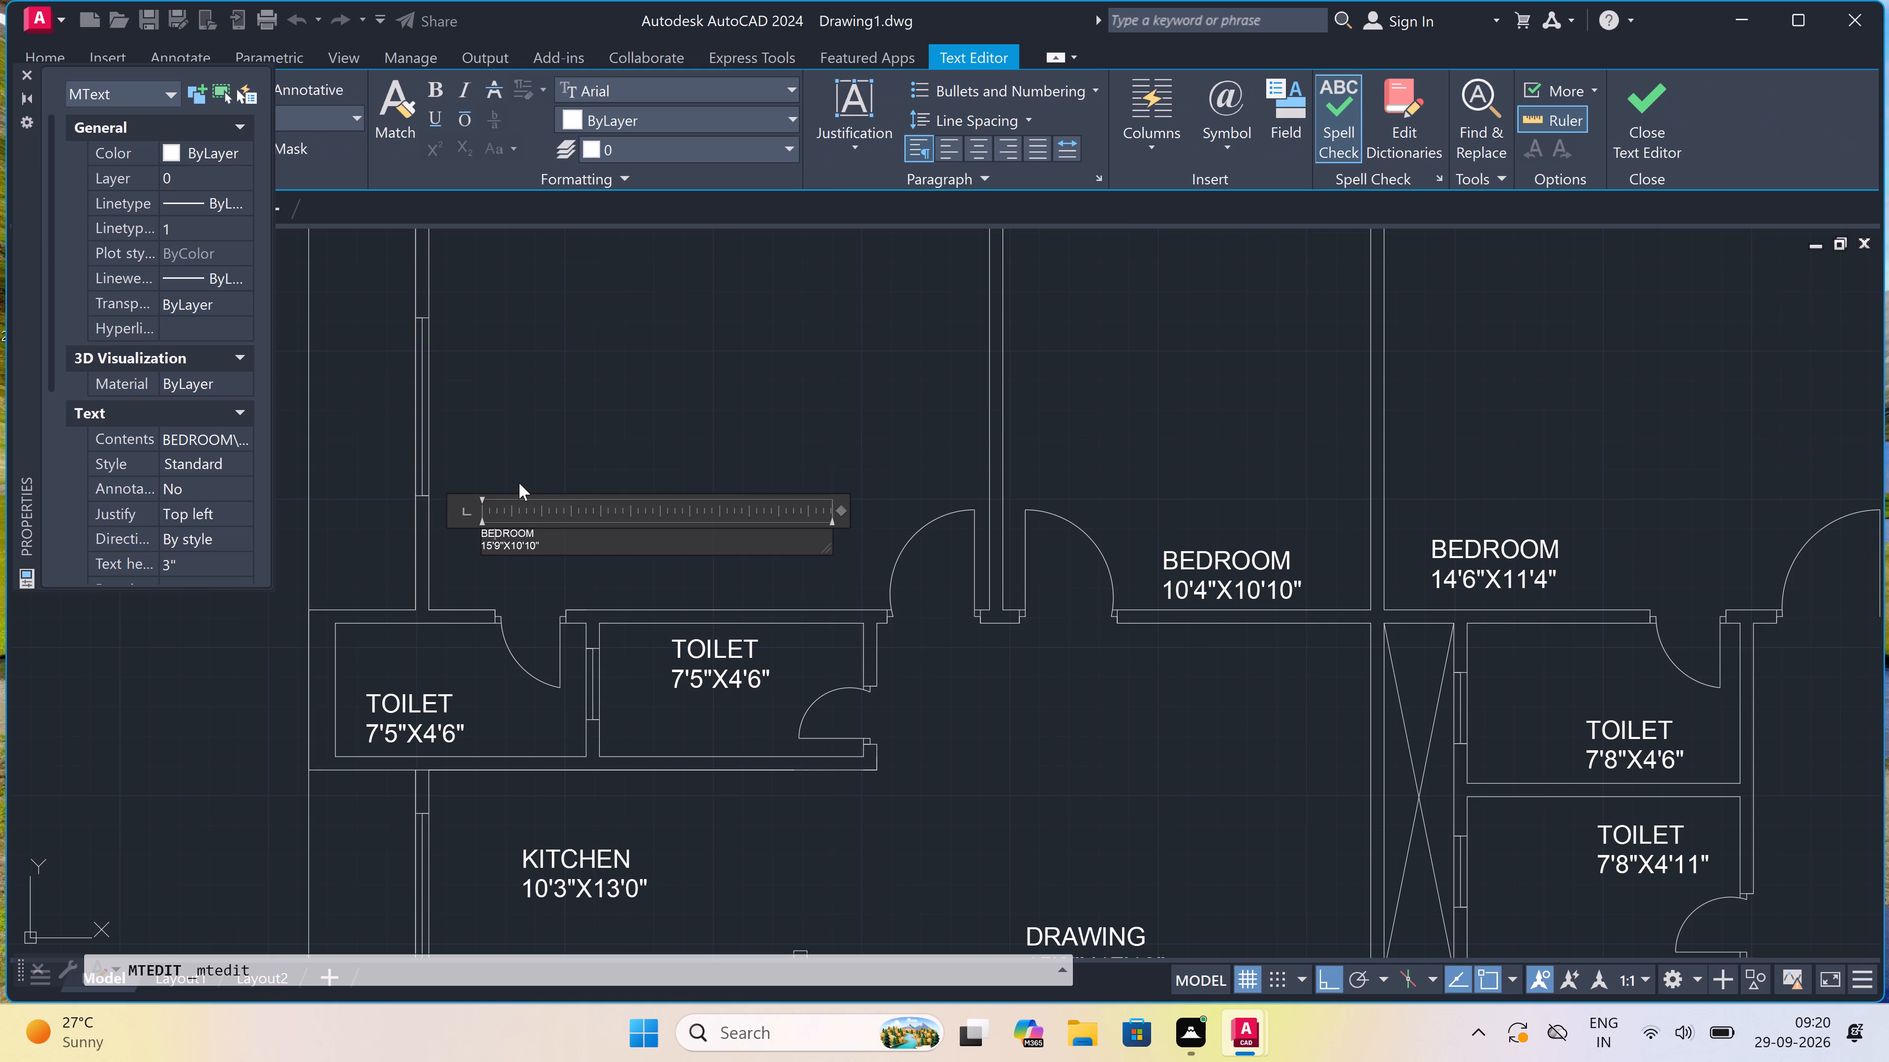
pyautogui.click(520, 461)
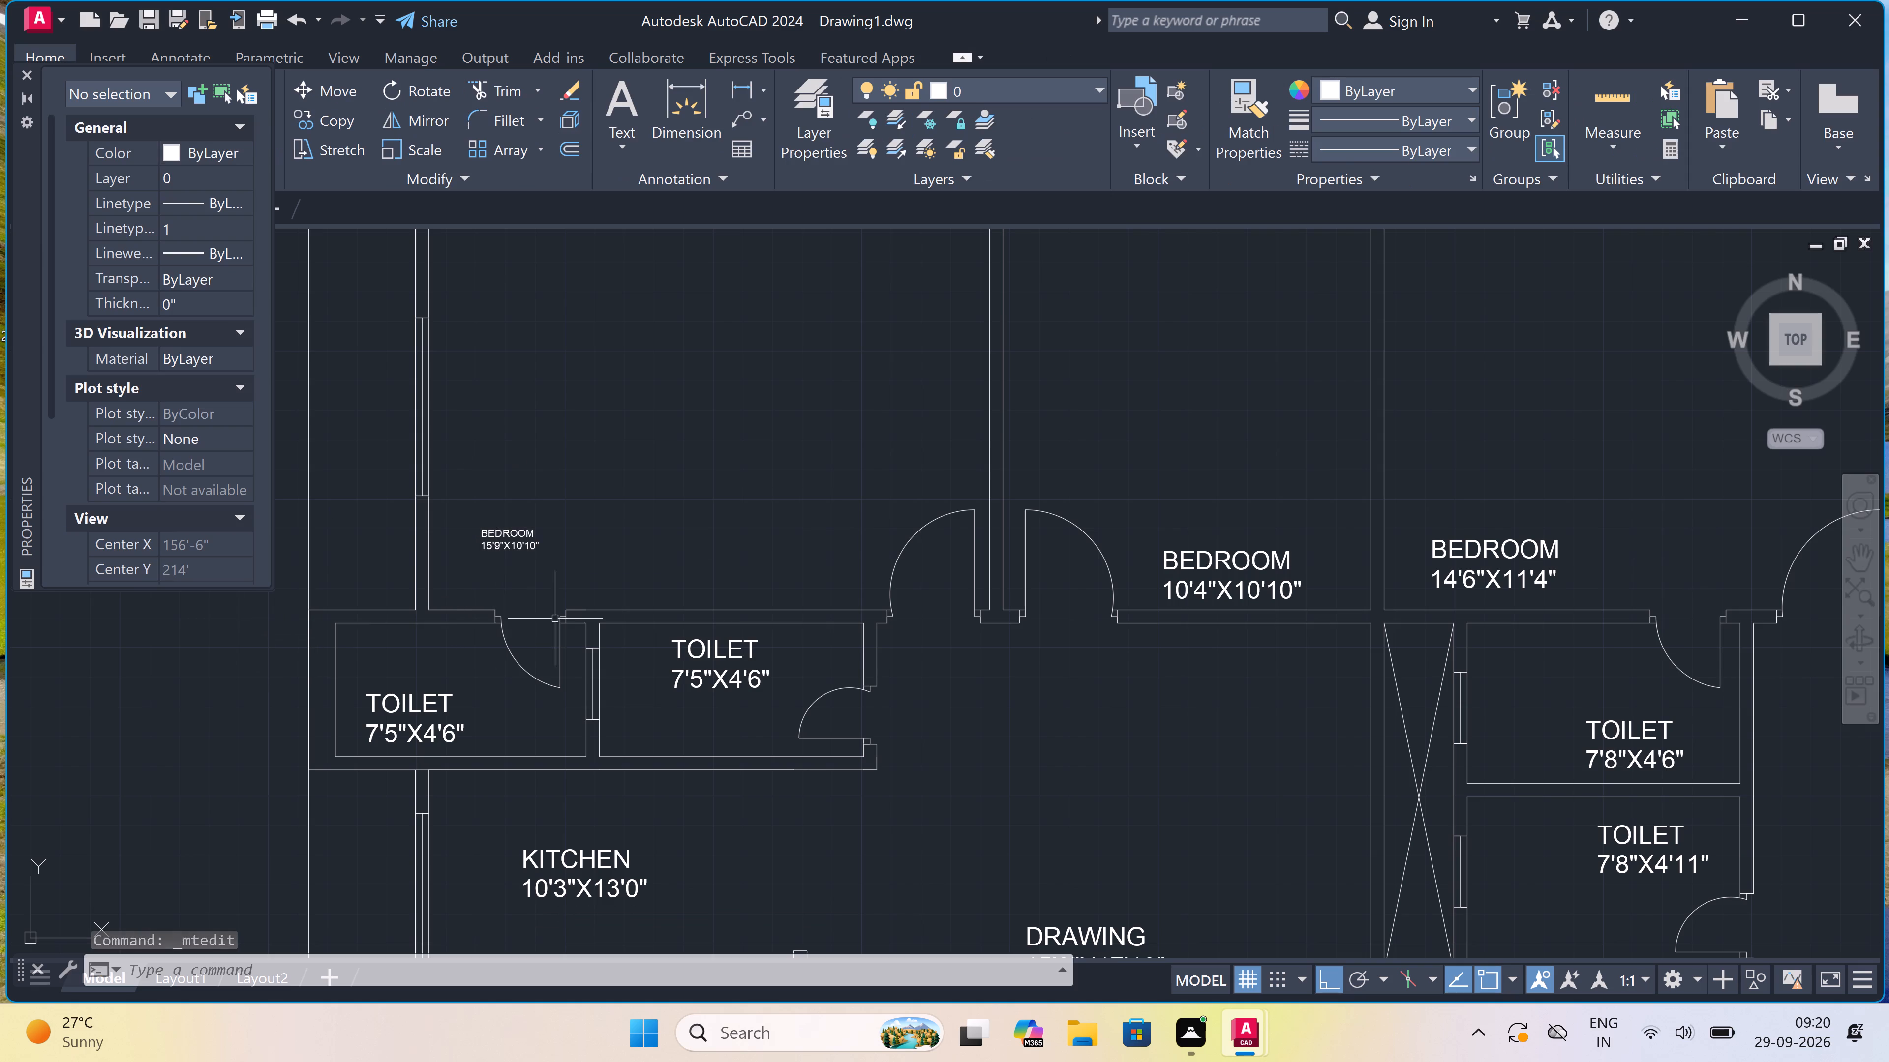
pyautogui.click(519, 549)
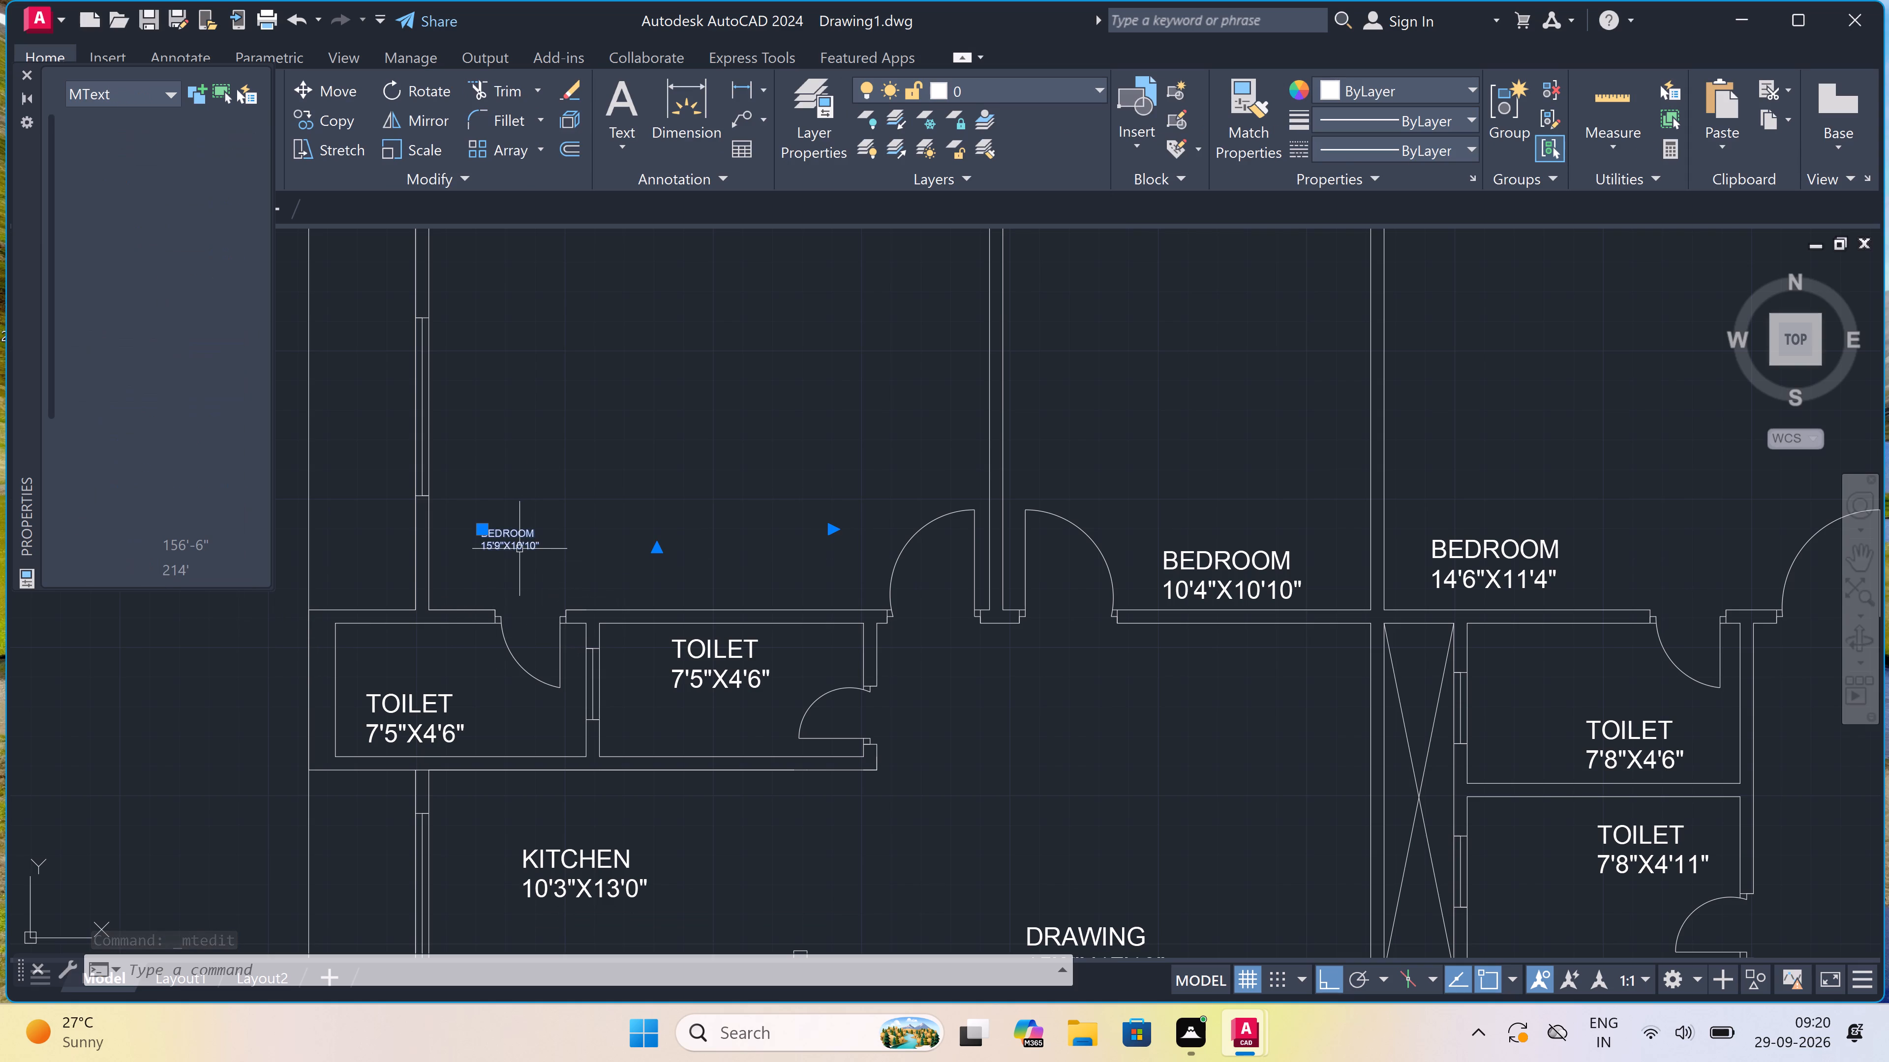
pyautogui.moveTo(213, 565); pyautogui.dragTo(227, 562)
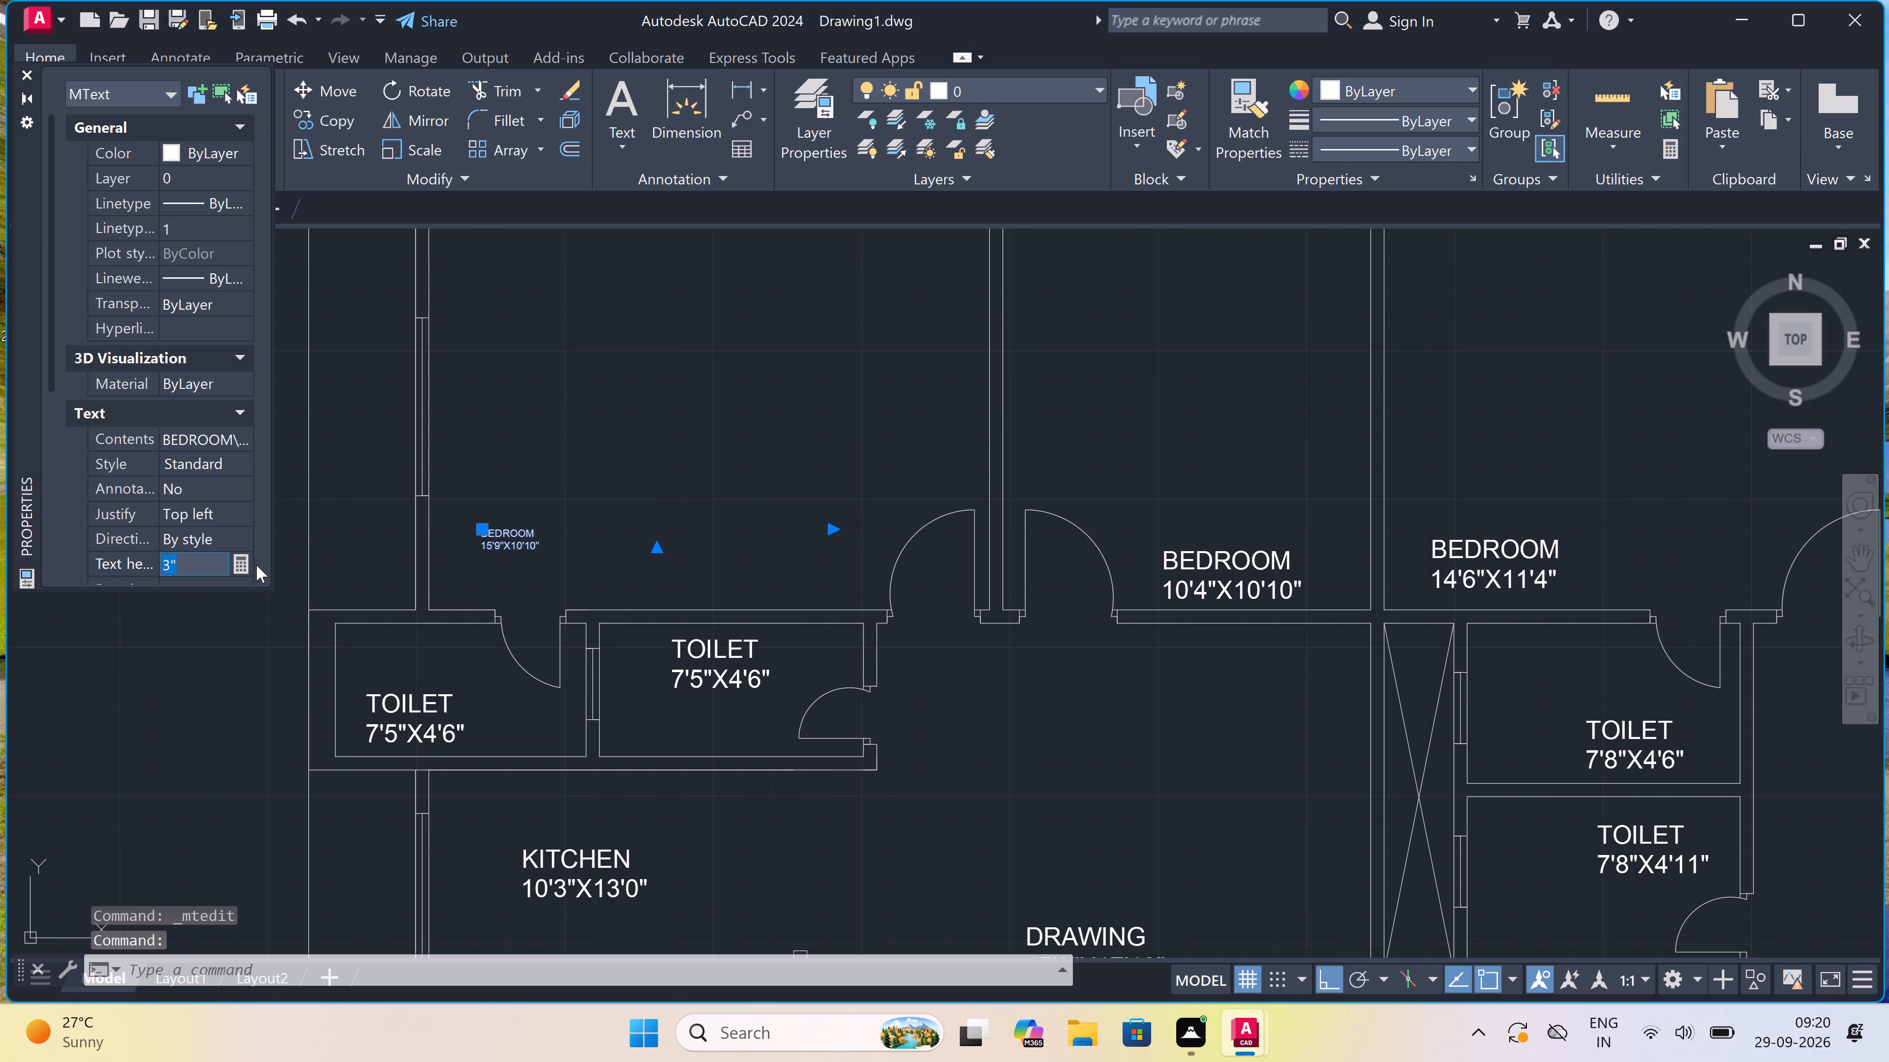
pyautogui.press('BackSpace')
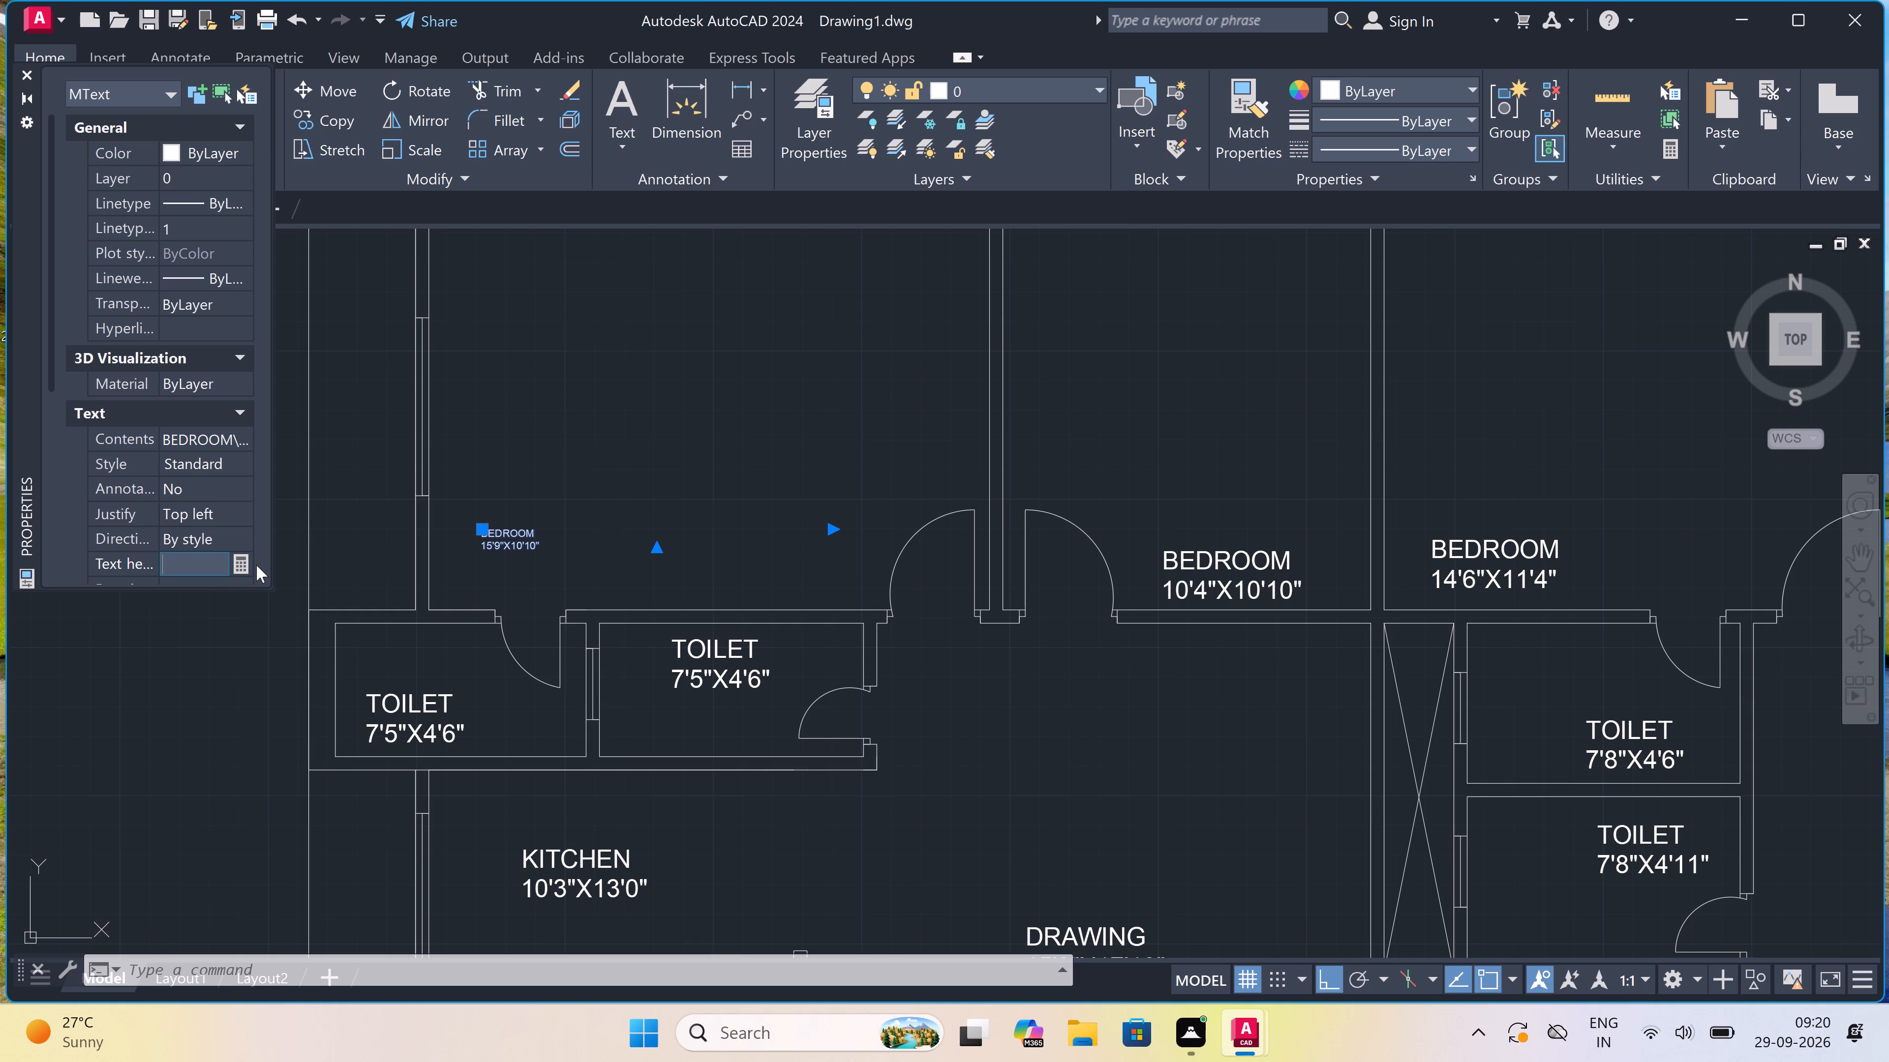
pyautogui.write('6"')
pyautogui.click(747, 430)
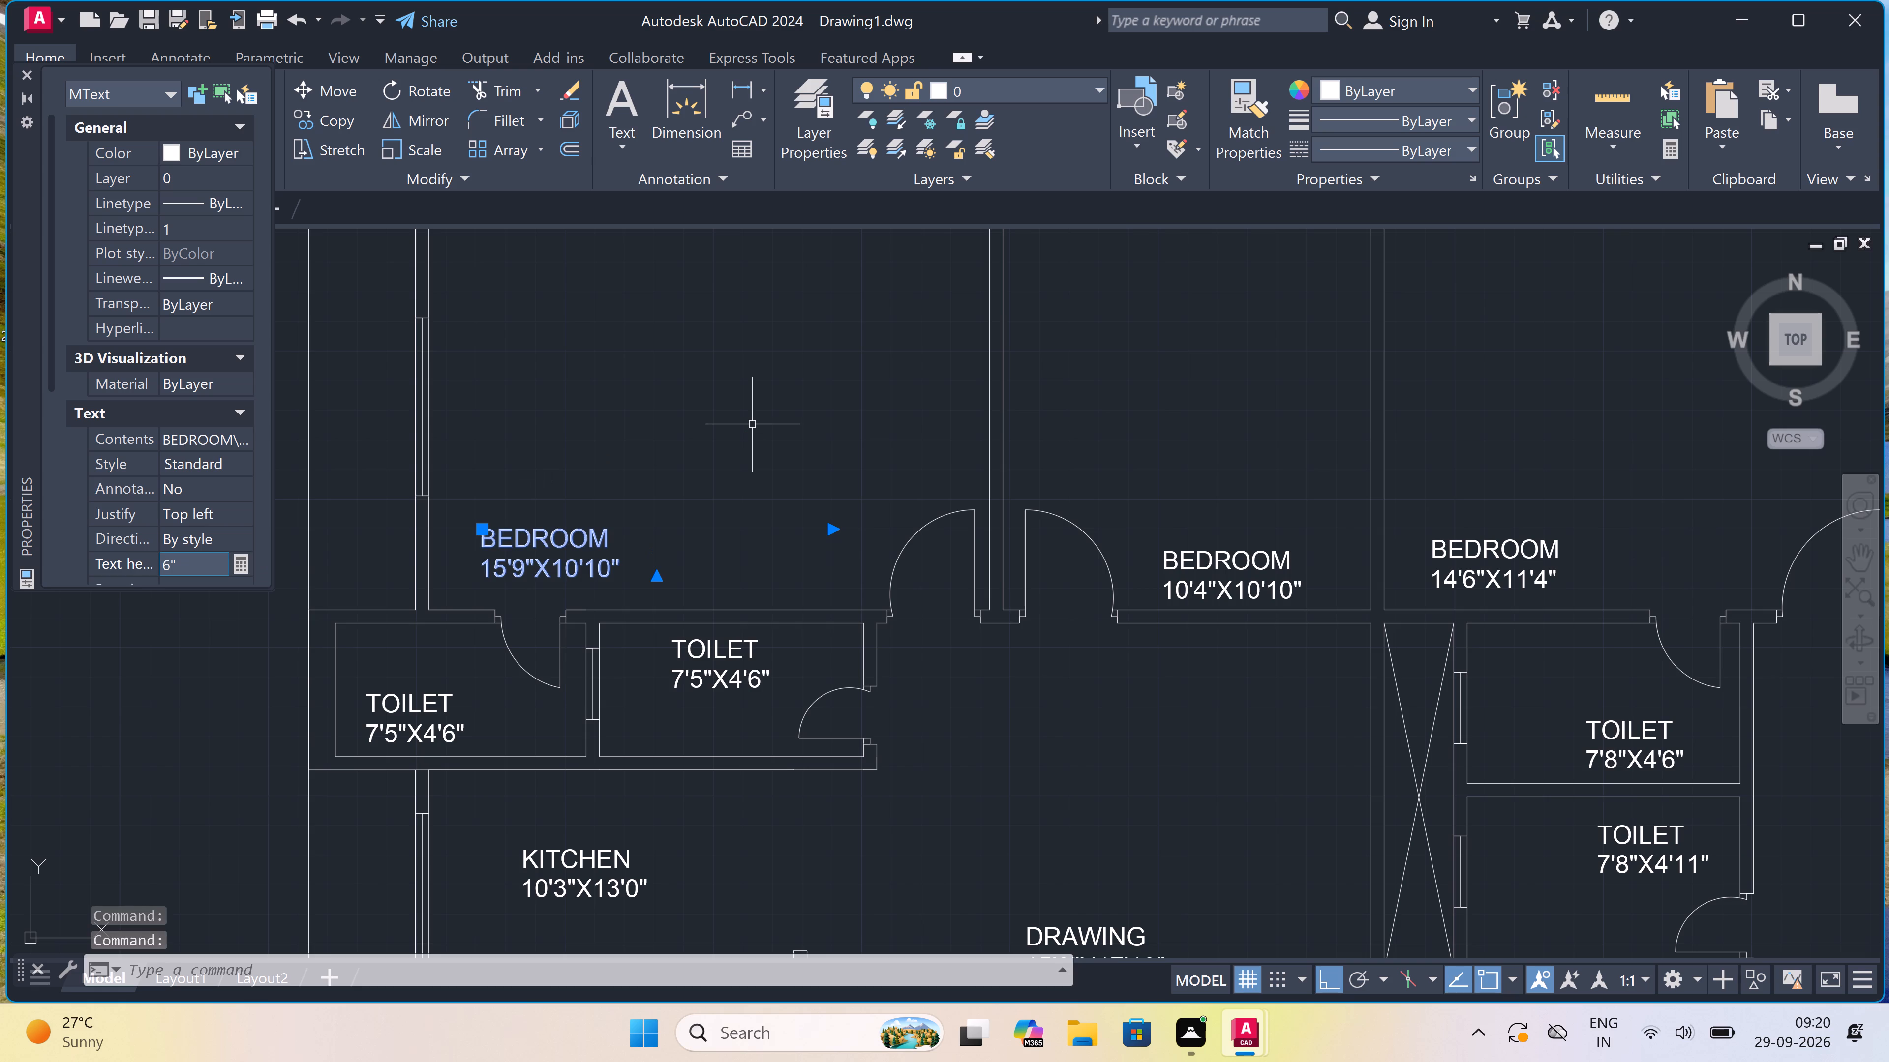
pyautogui.press('Escape')
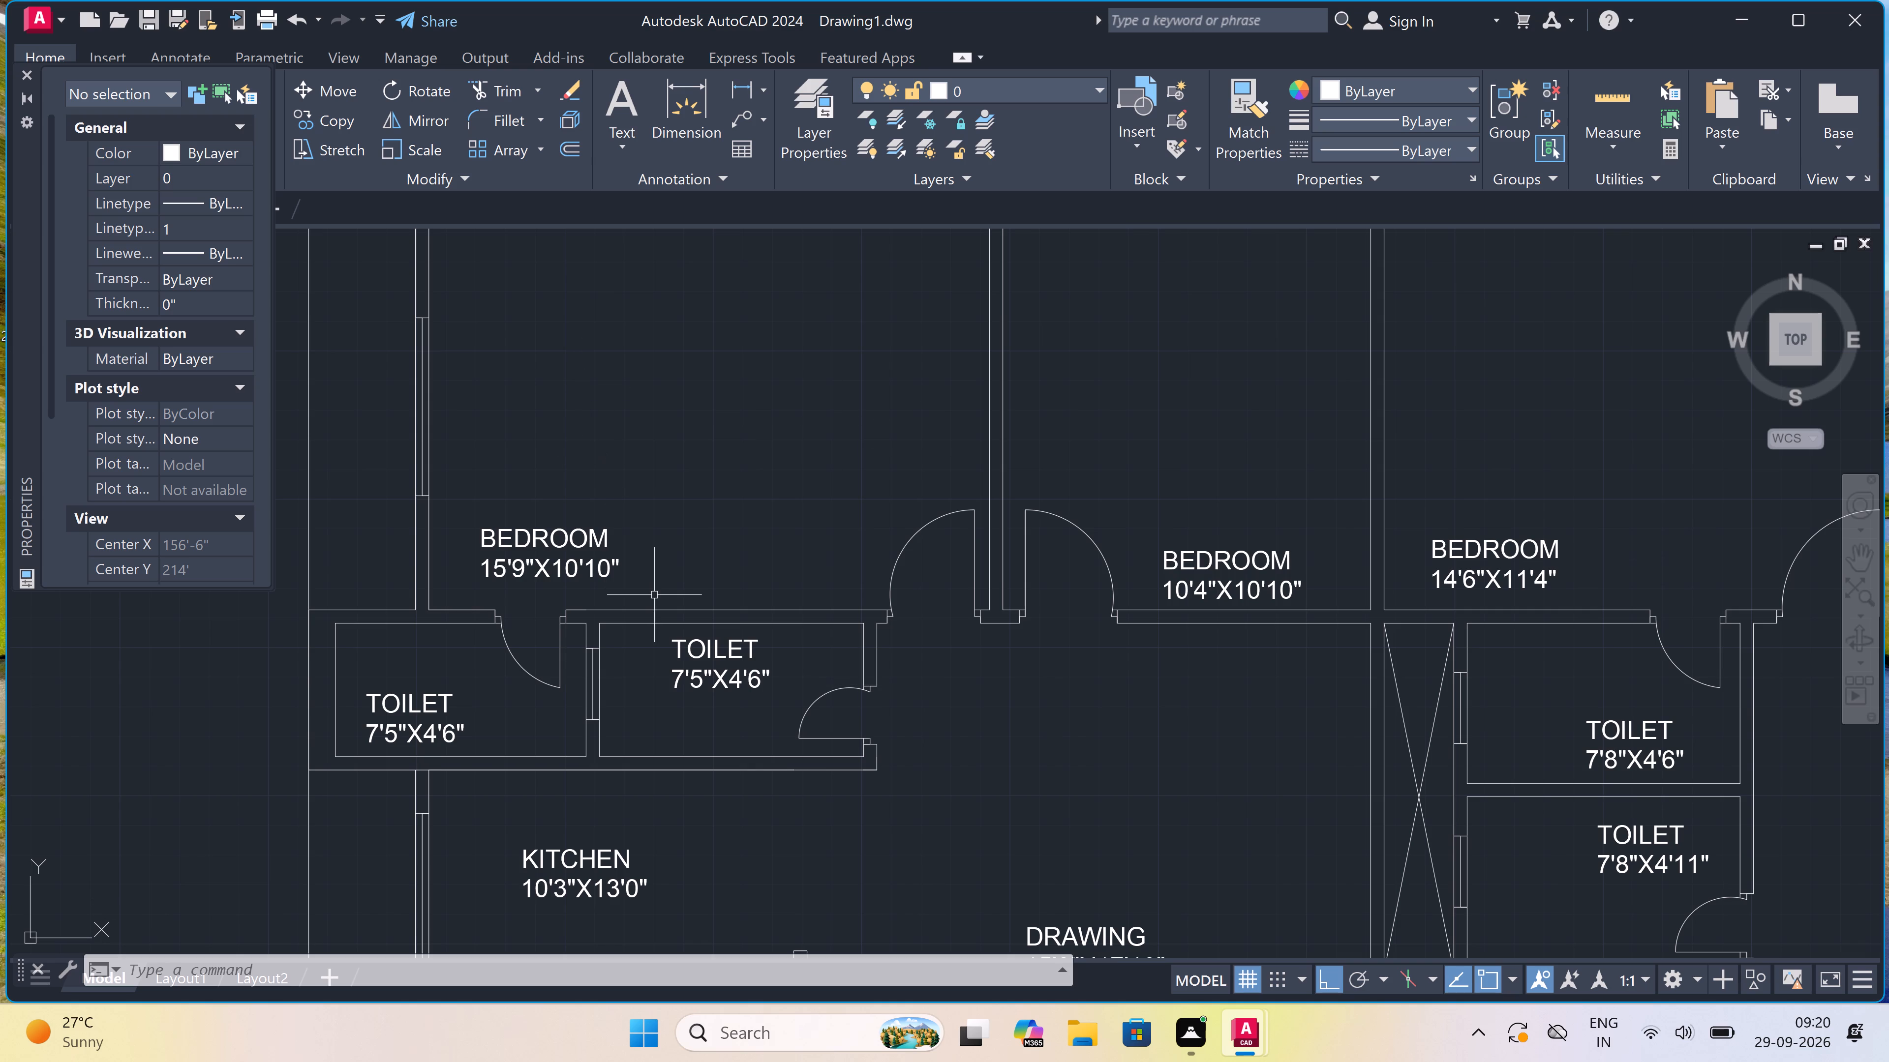
# Set the text height of both CUT OPEN labels and the 10'8"X10'4" BEDROOM label below the corridor to 6" and clear the selection.
pyautogui.keyDown('ctrl'); pyautogui.scroll(-1, 896, 312); pyautogui.keyUp('ctrl')
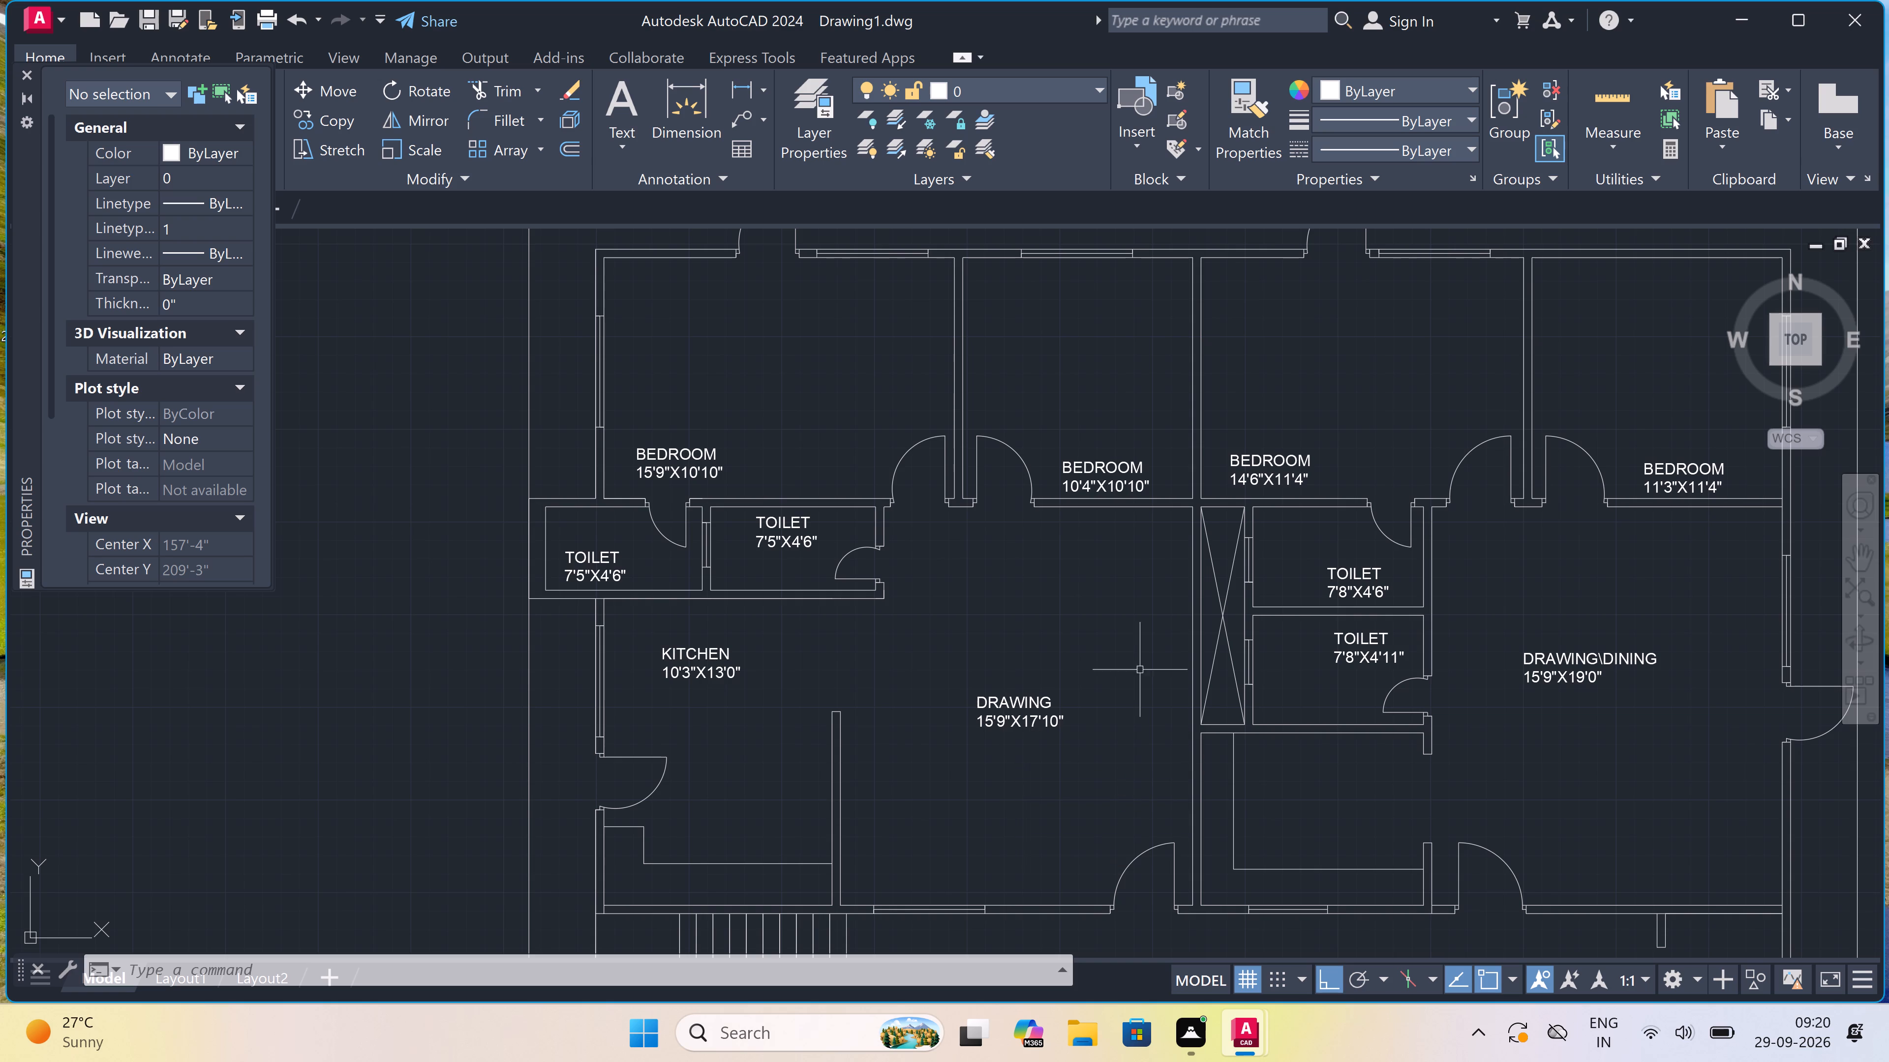
pyautogui.keyDown('ctrl'); pyautogui.scroll(-1, 1209, 643); pyautogui.keyUp('ctrl')
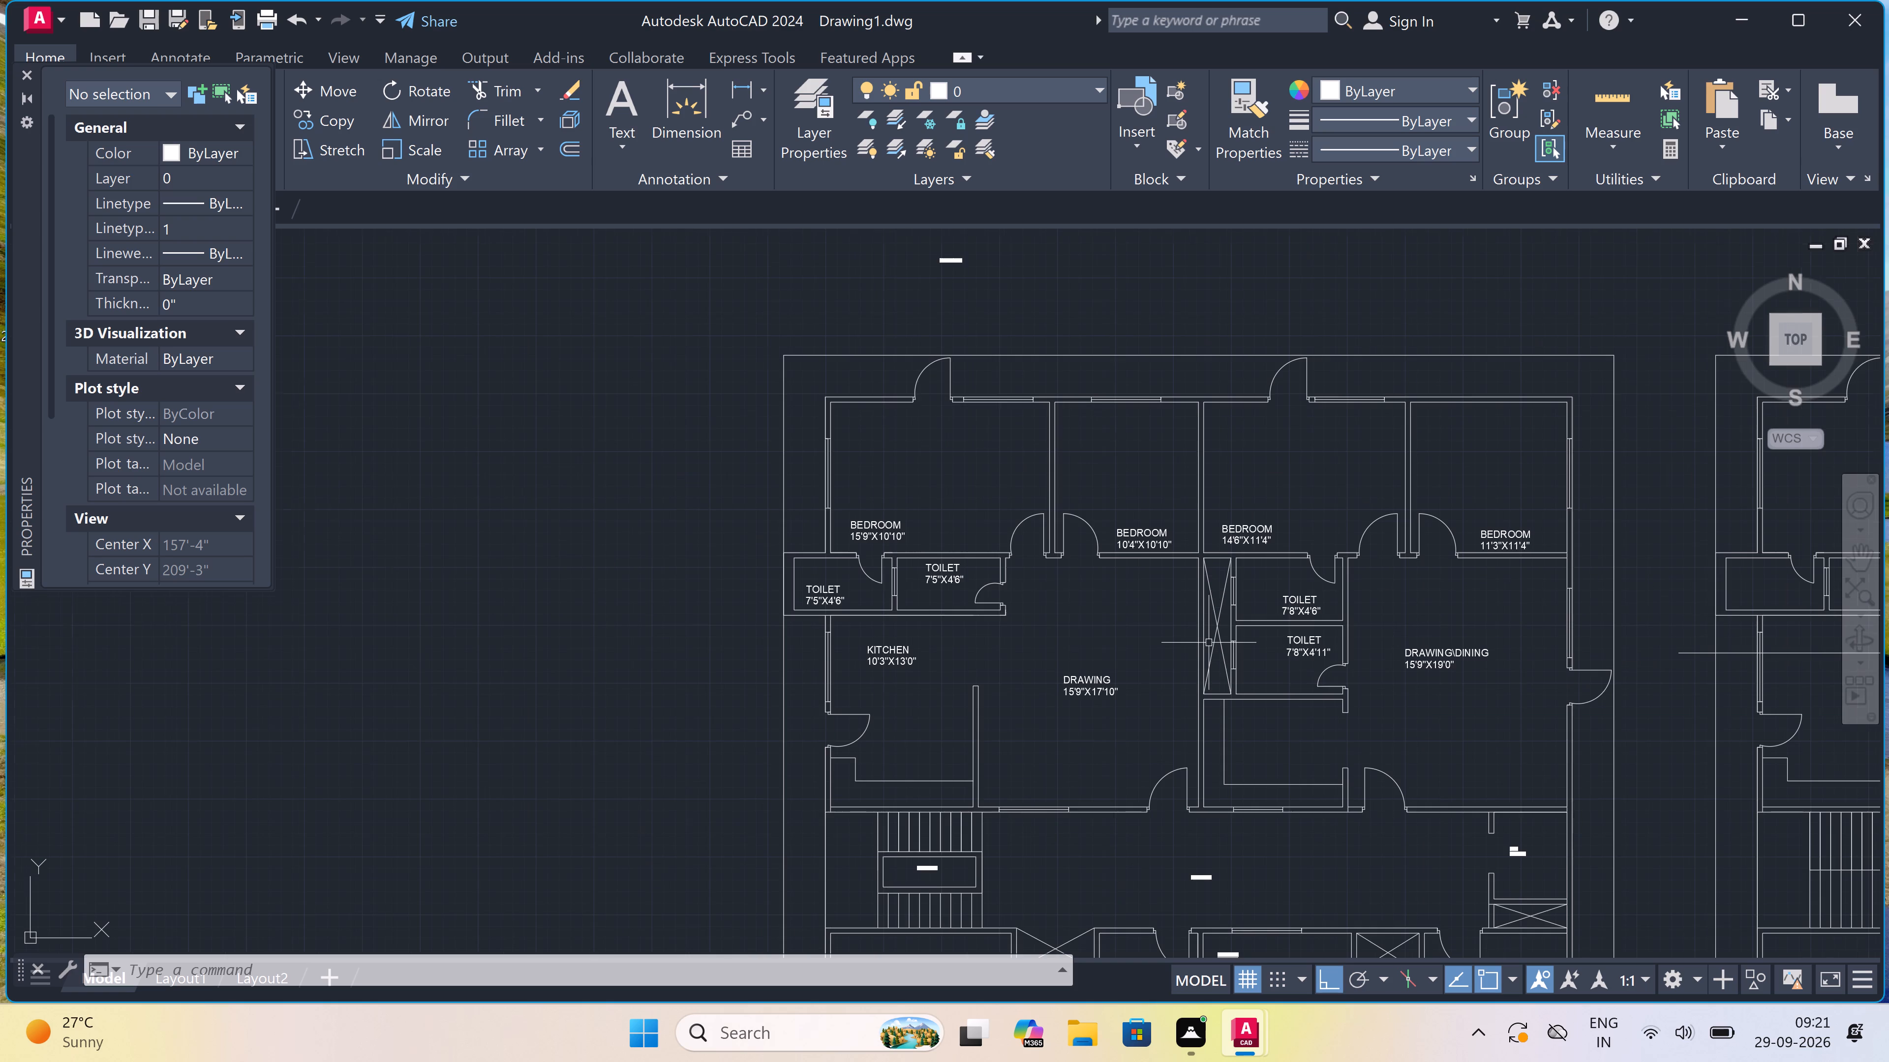
pyautogui.keyDown('ctrl'); pyautogui.scroll(-7, 1213, 617); pyautogui.keyUp('ctrl')
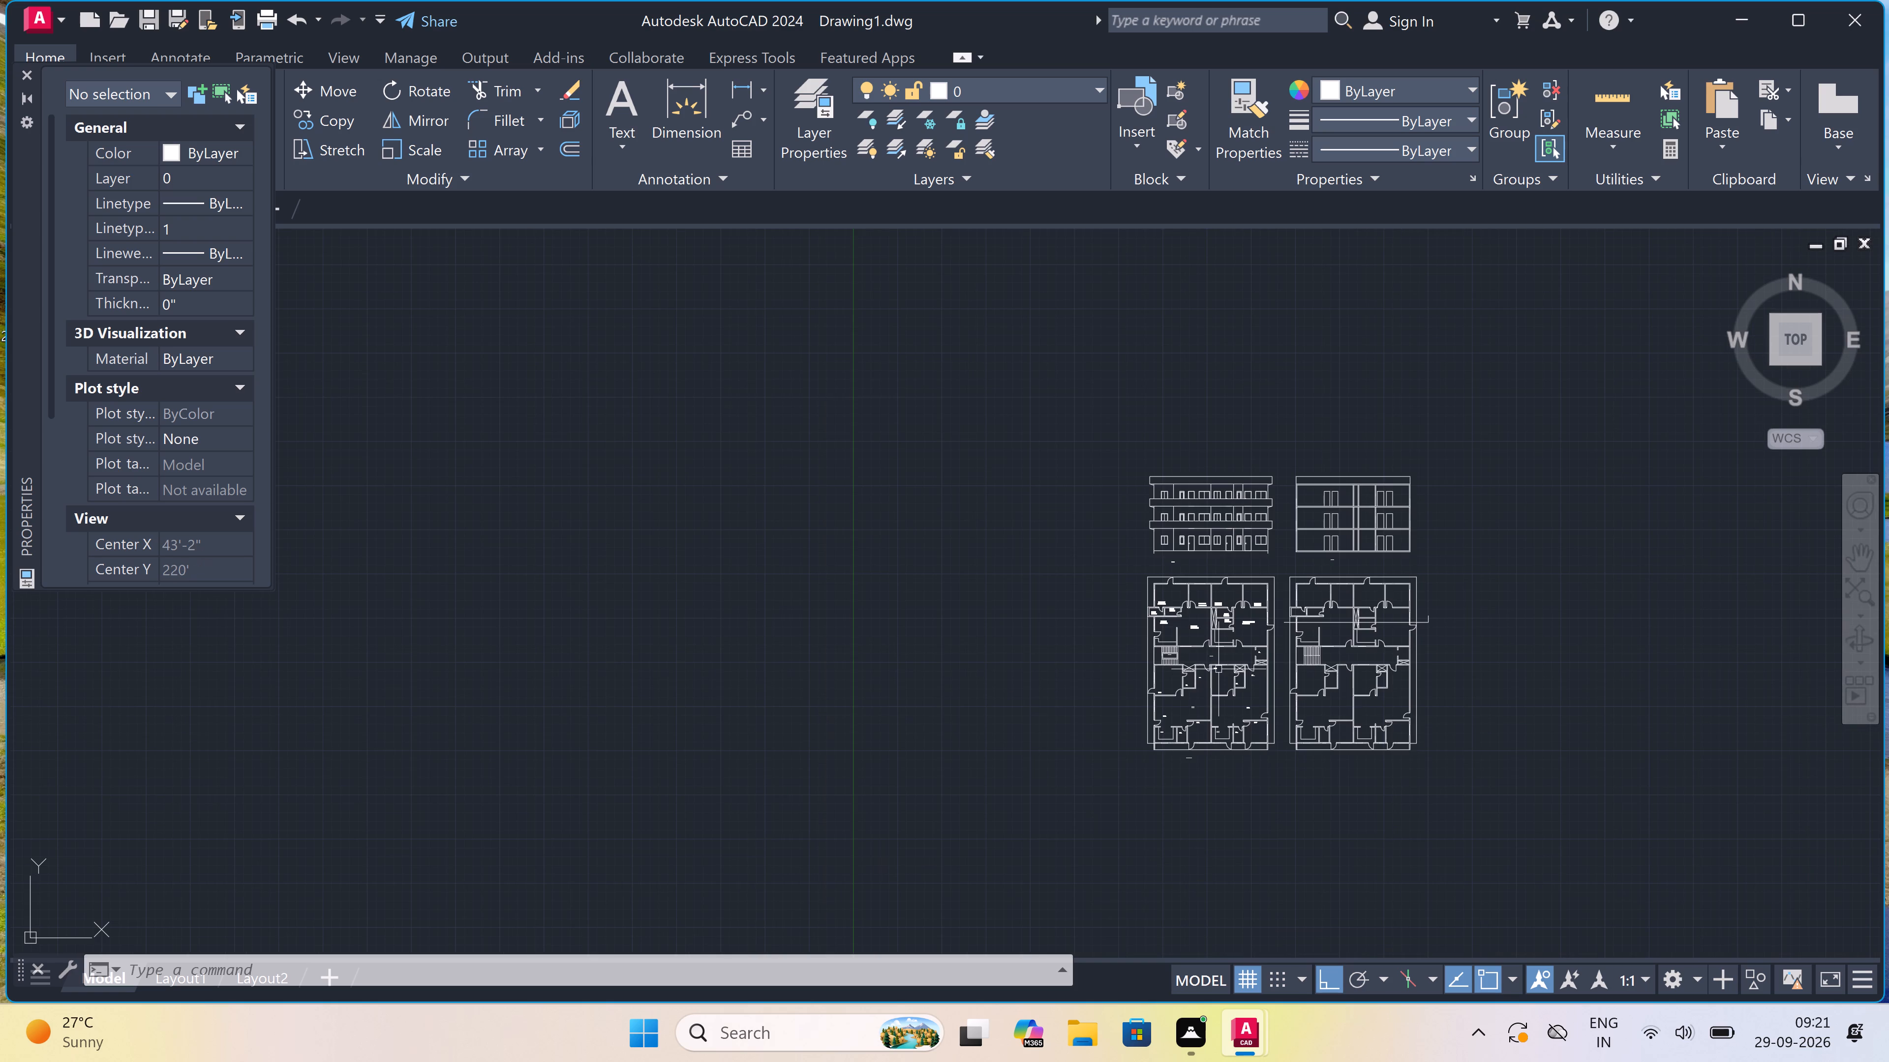
pyautogui.keyDown('ctrl'); pyautogui.scroll(3, 1219, 669); pyautogui.keyUp('ctrl')
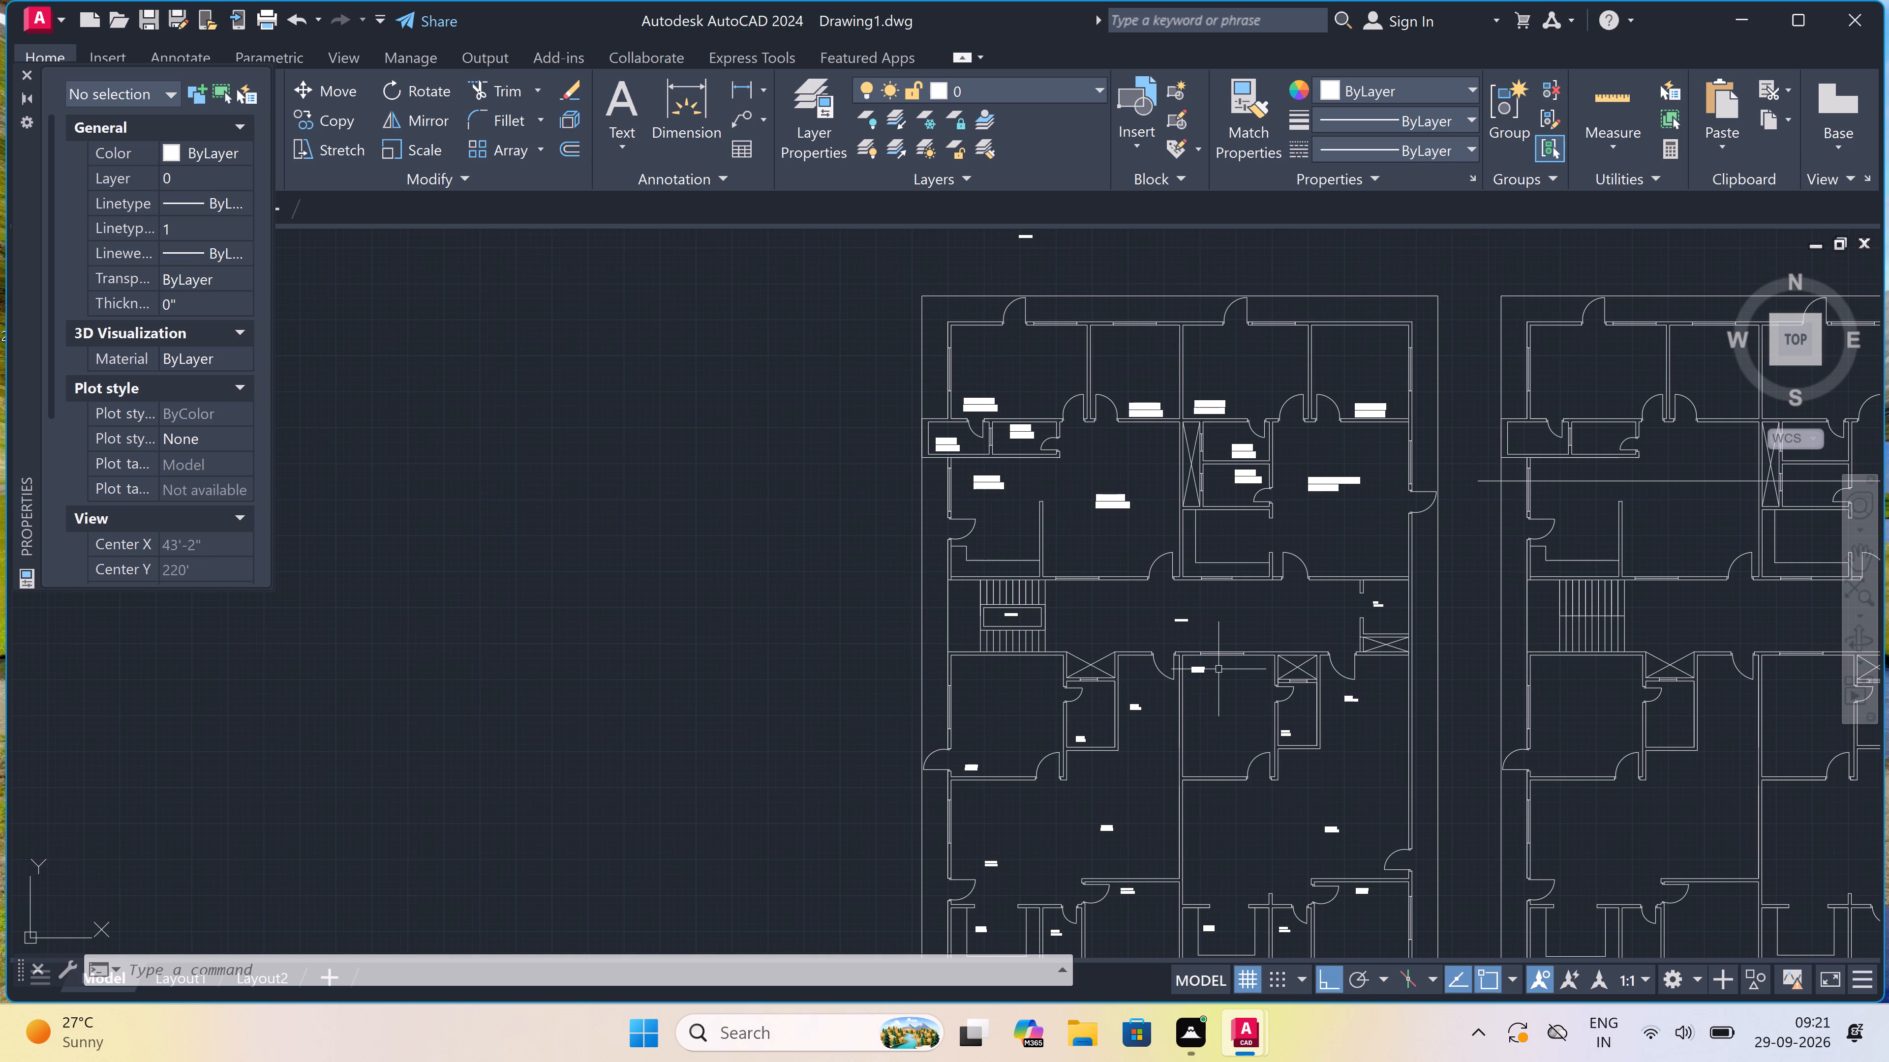
pyautogui.keyDown('ctrl'); pyautogui.scroll(3, 1219, 669); pyautogui.keyUp('ctrl')
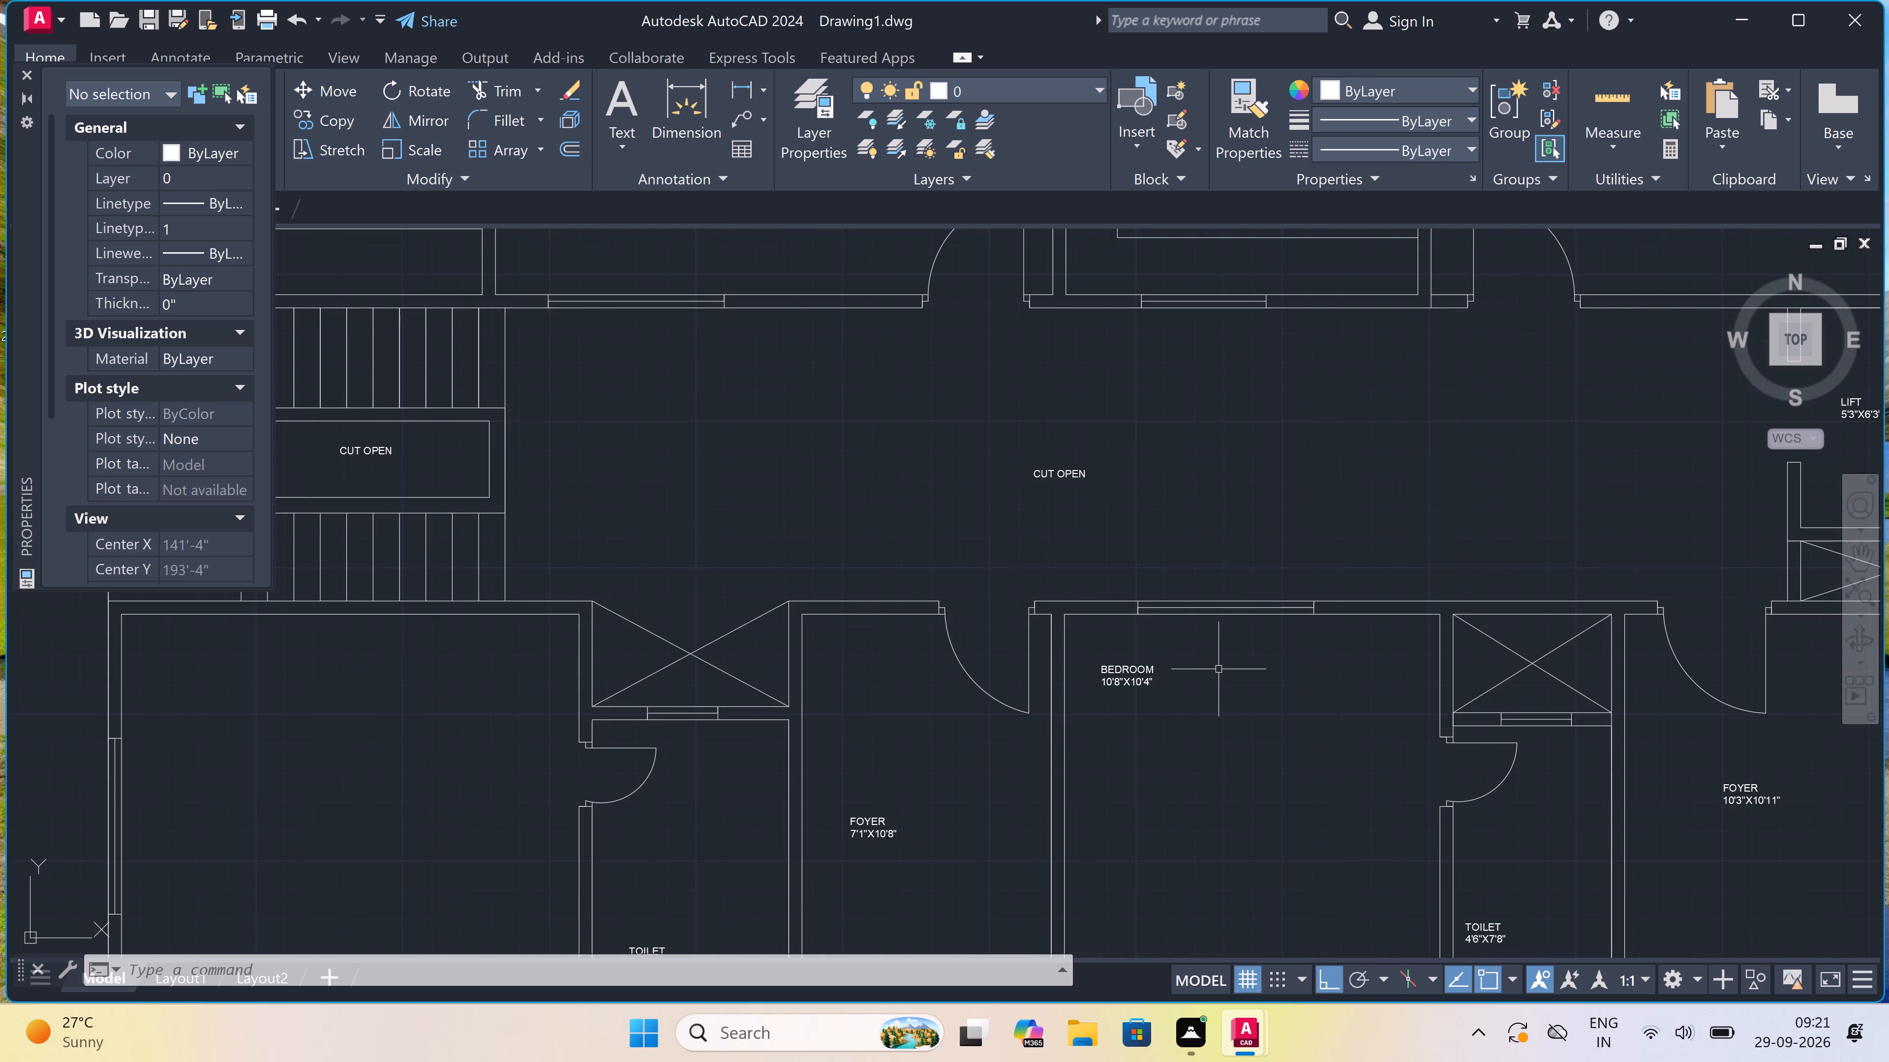
pyautogui.click(1123, 678)
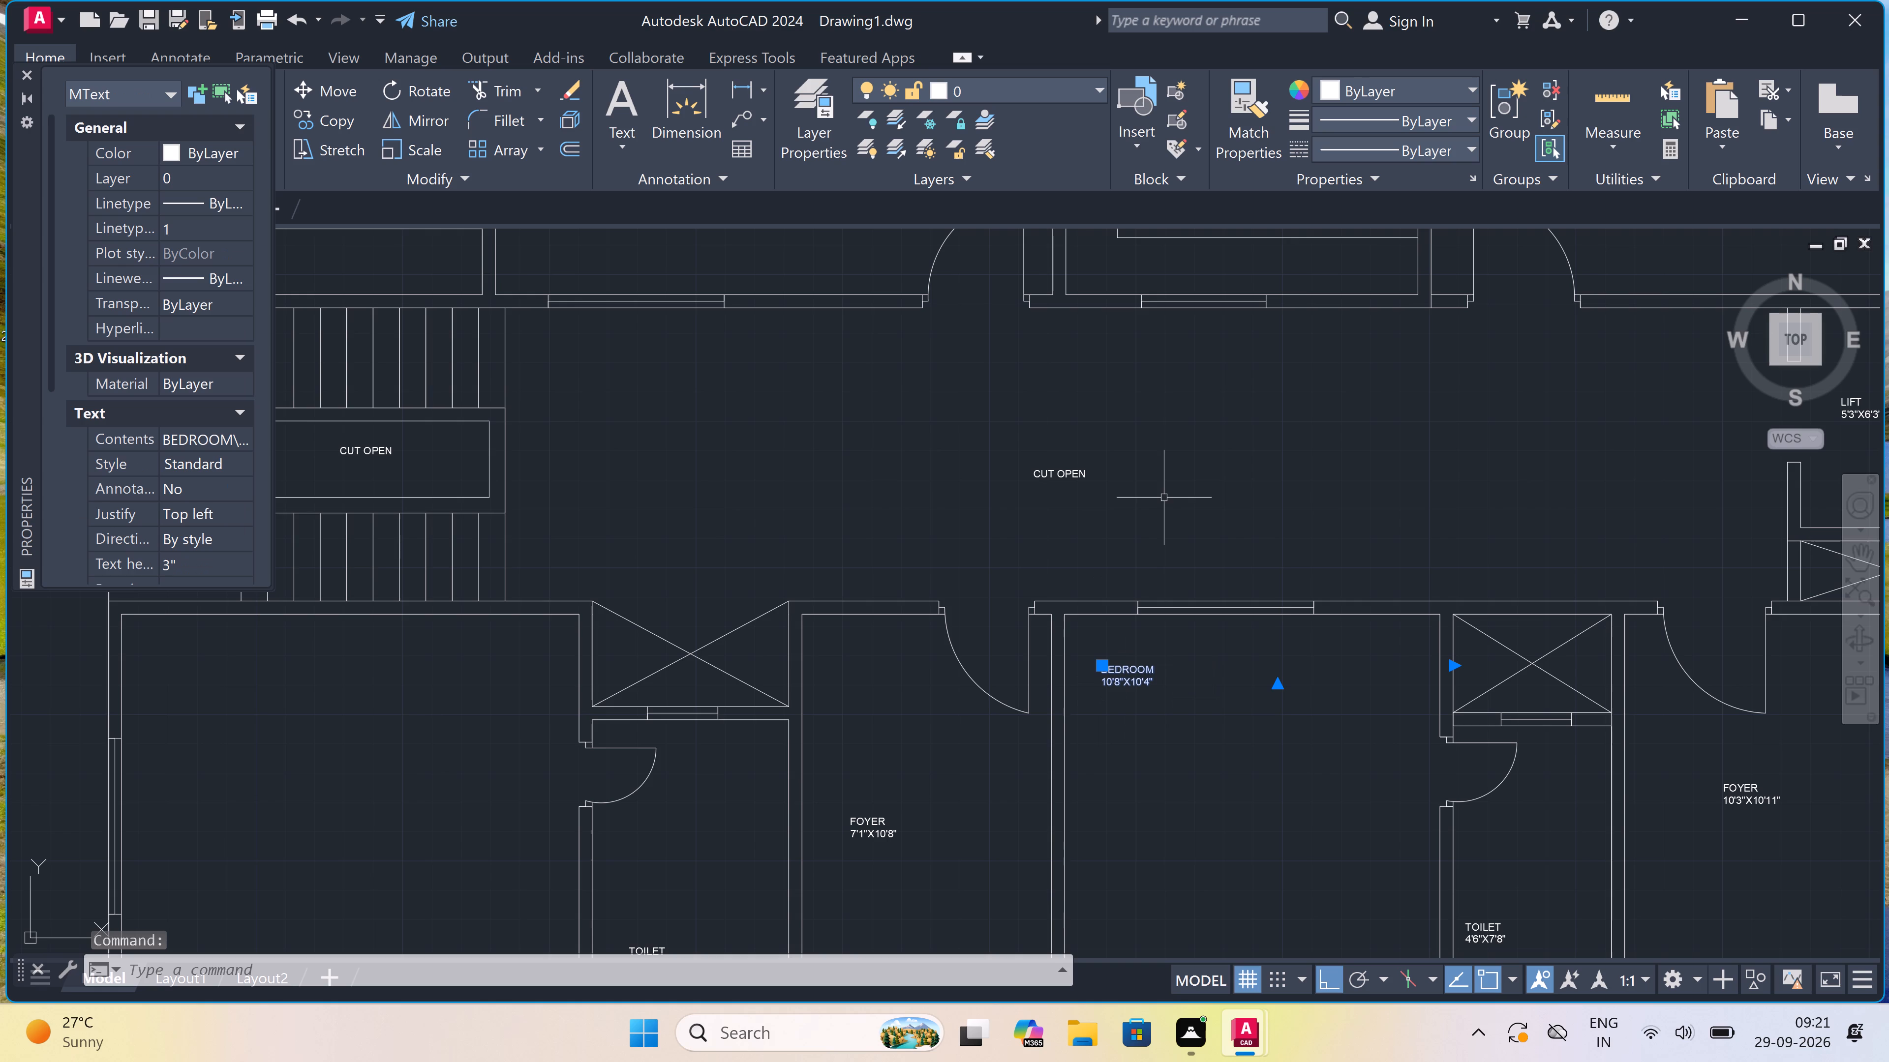
pyautogui.click(1164, 498)
pyautogui.click(1164, 498)
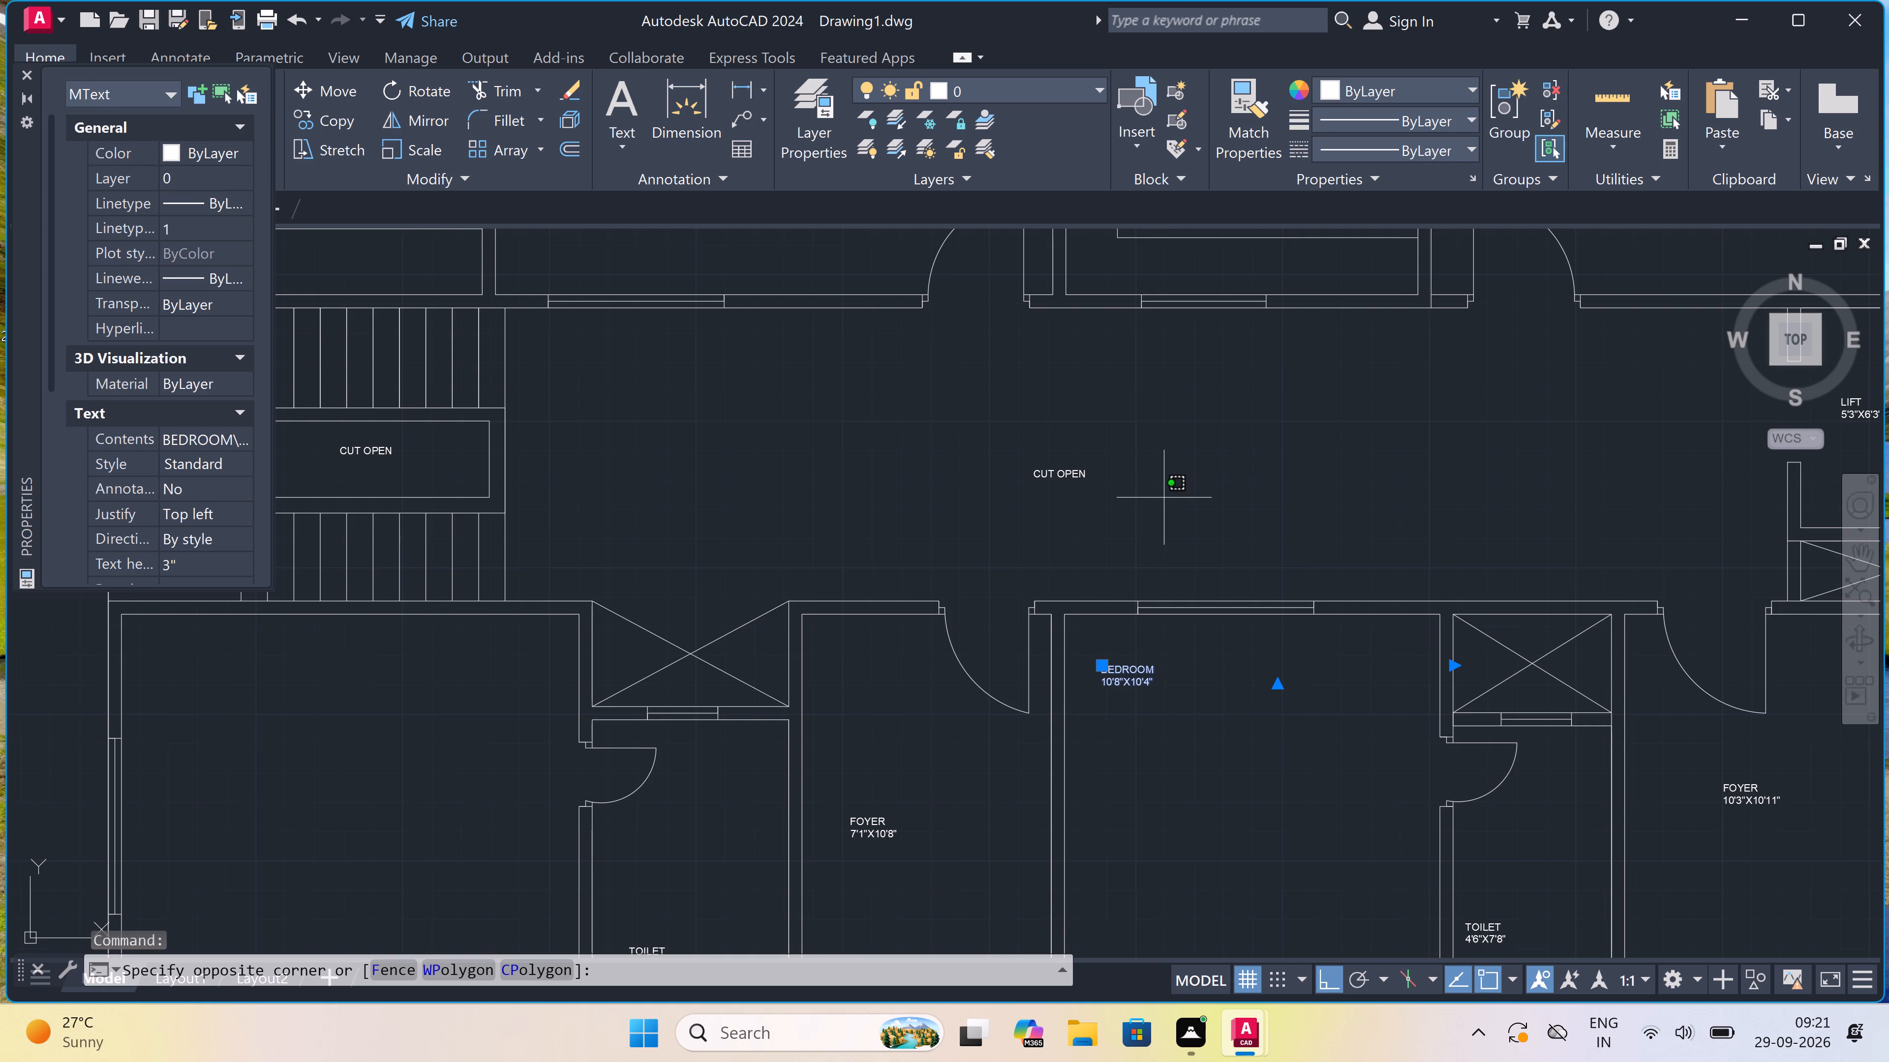
pyautogui.click(1164, 498)
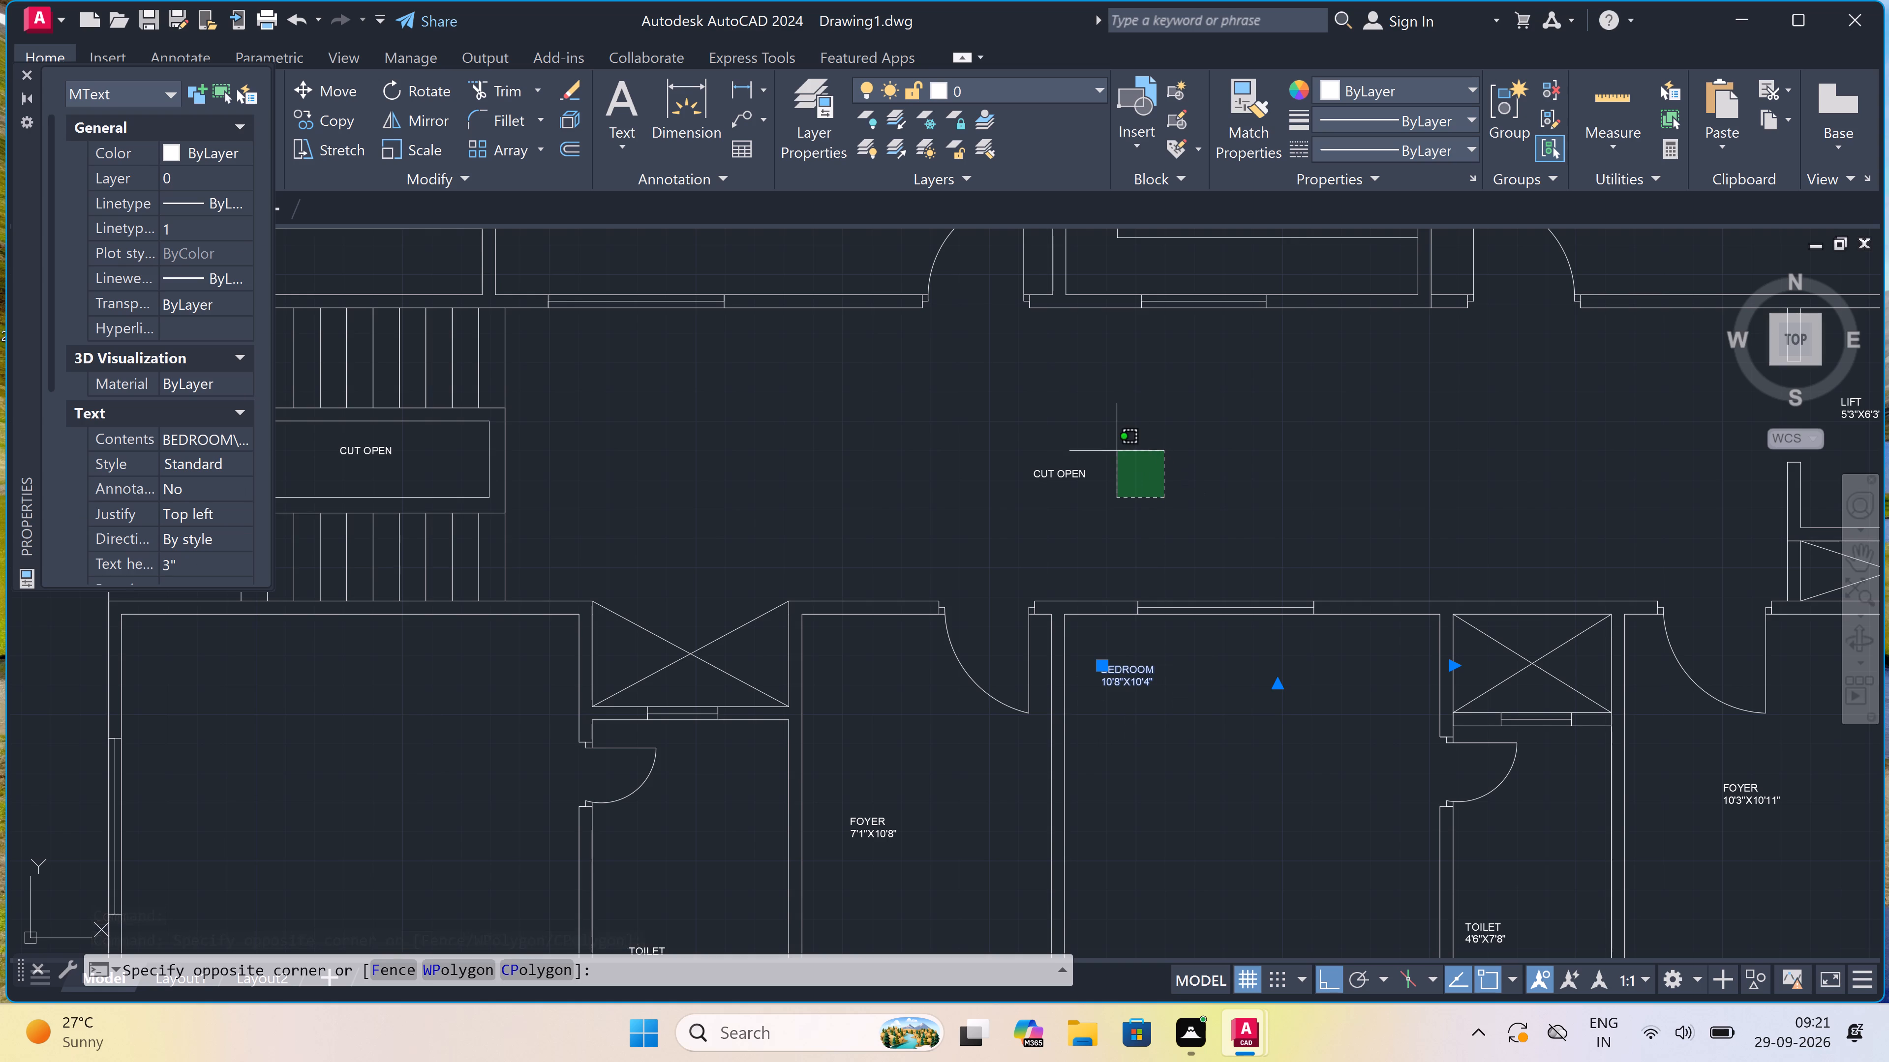
pyautogui.click(1016, 445)
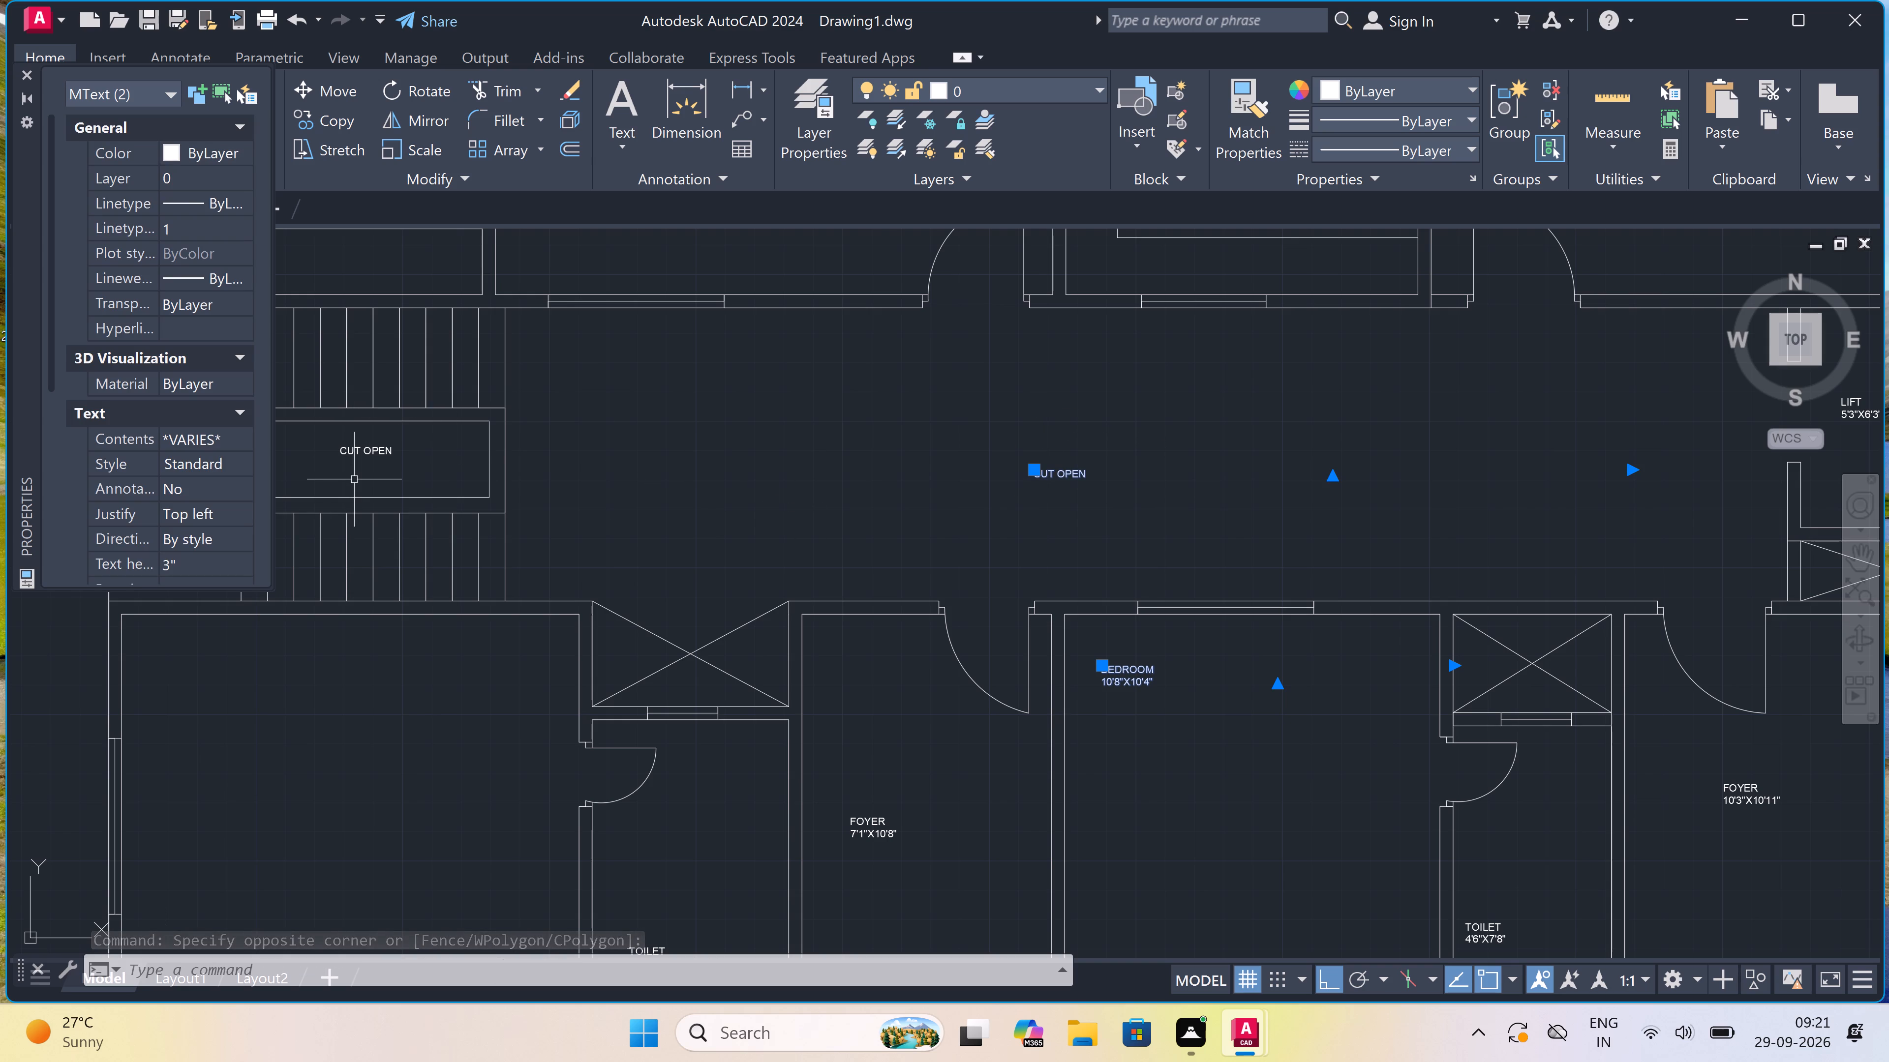
pyautogui.click(372, 445)
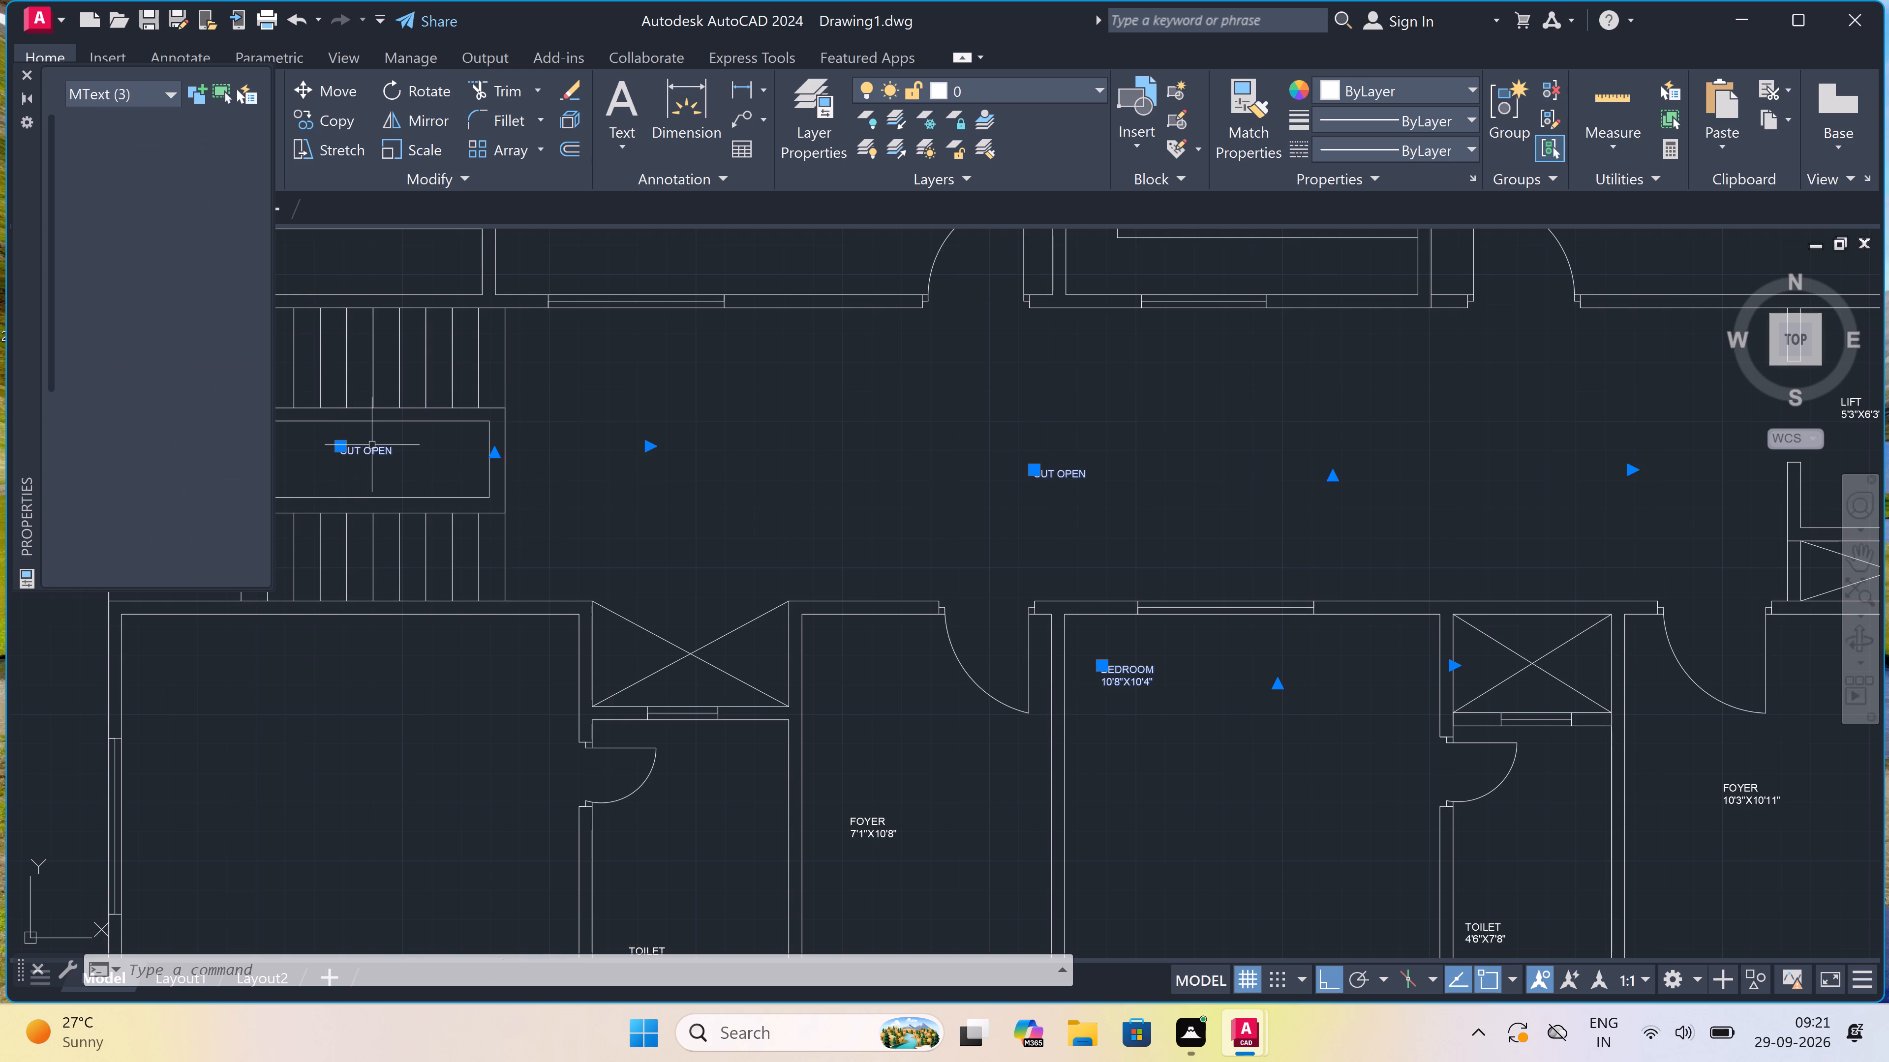
pyautogui.click(218, 552)
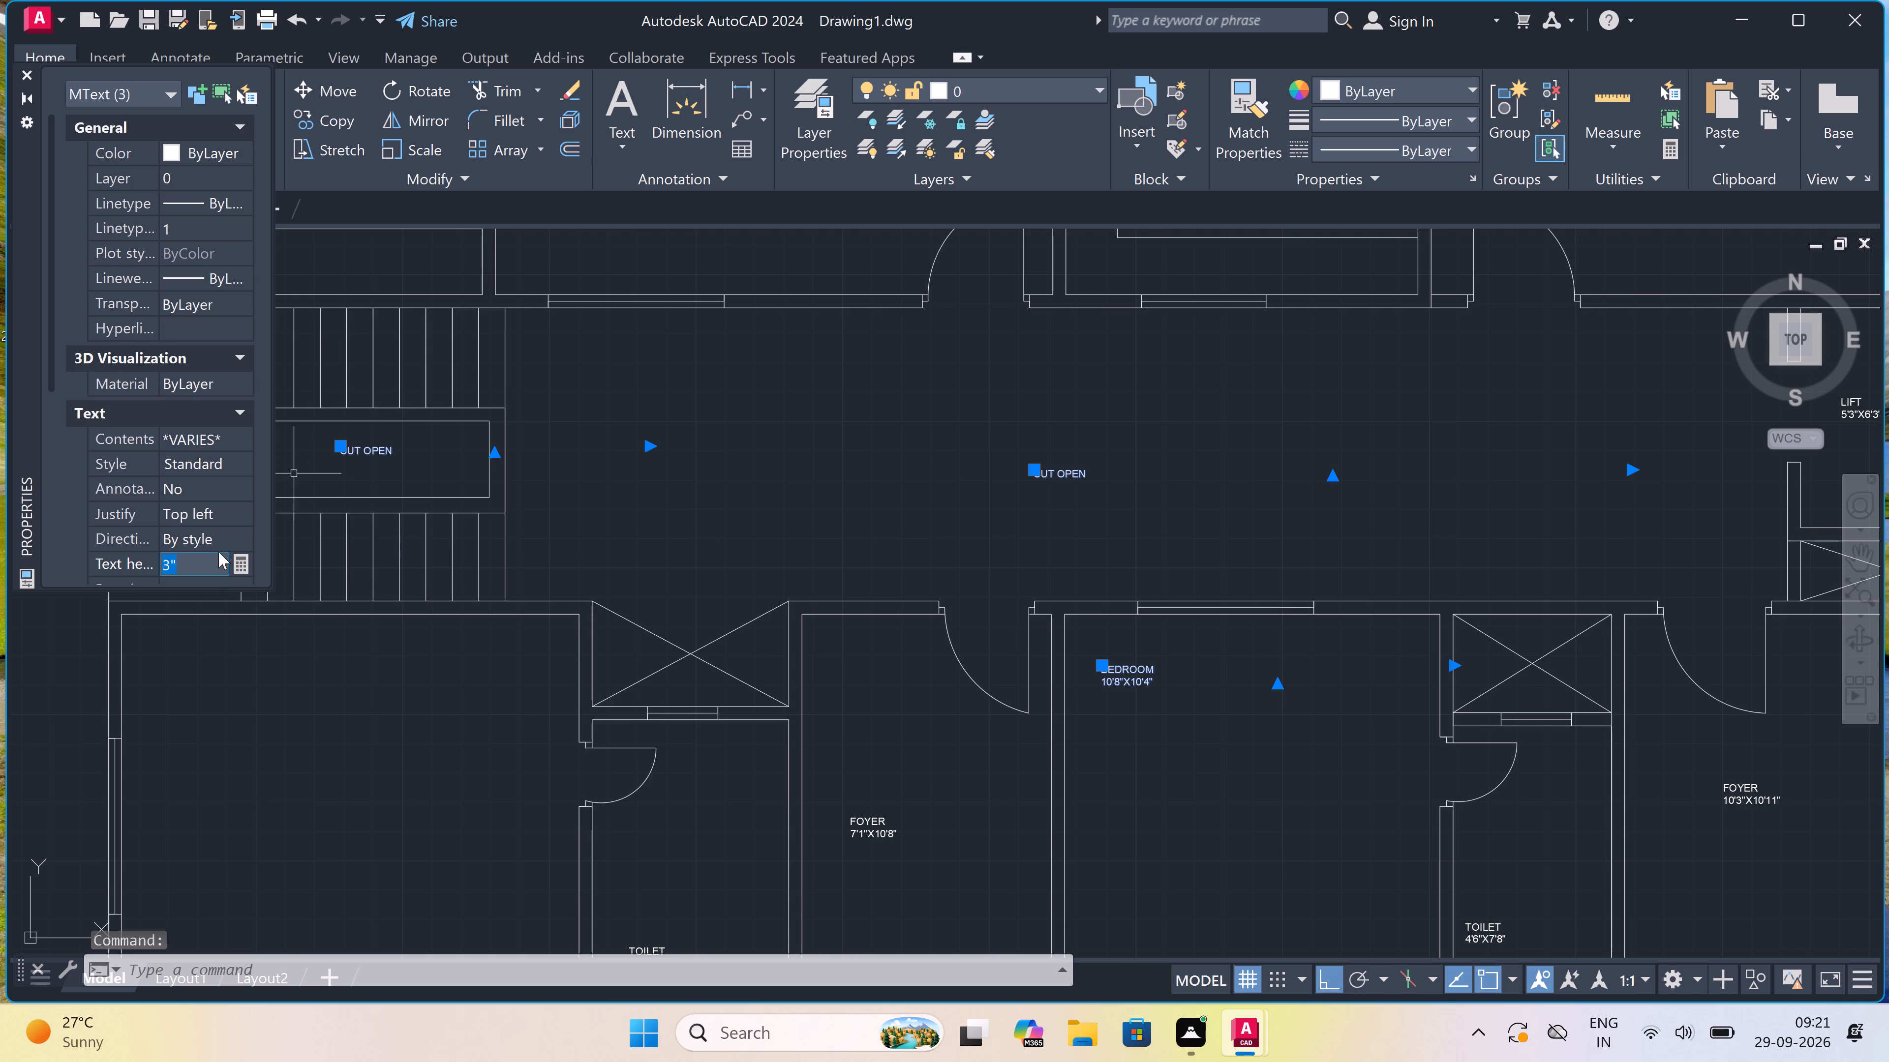
pyautogui.press('BackSpace')
pyautogui.press('6')
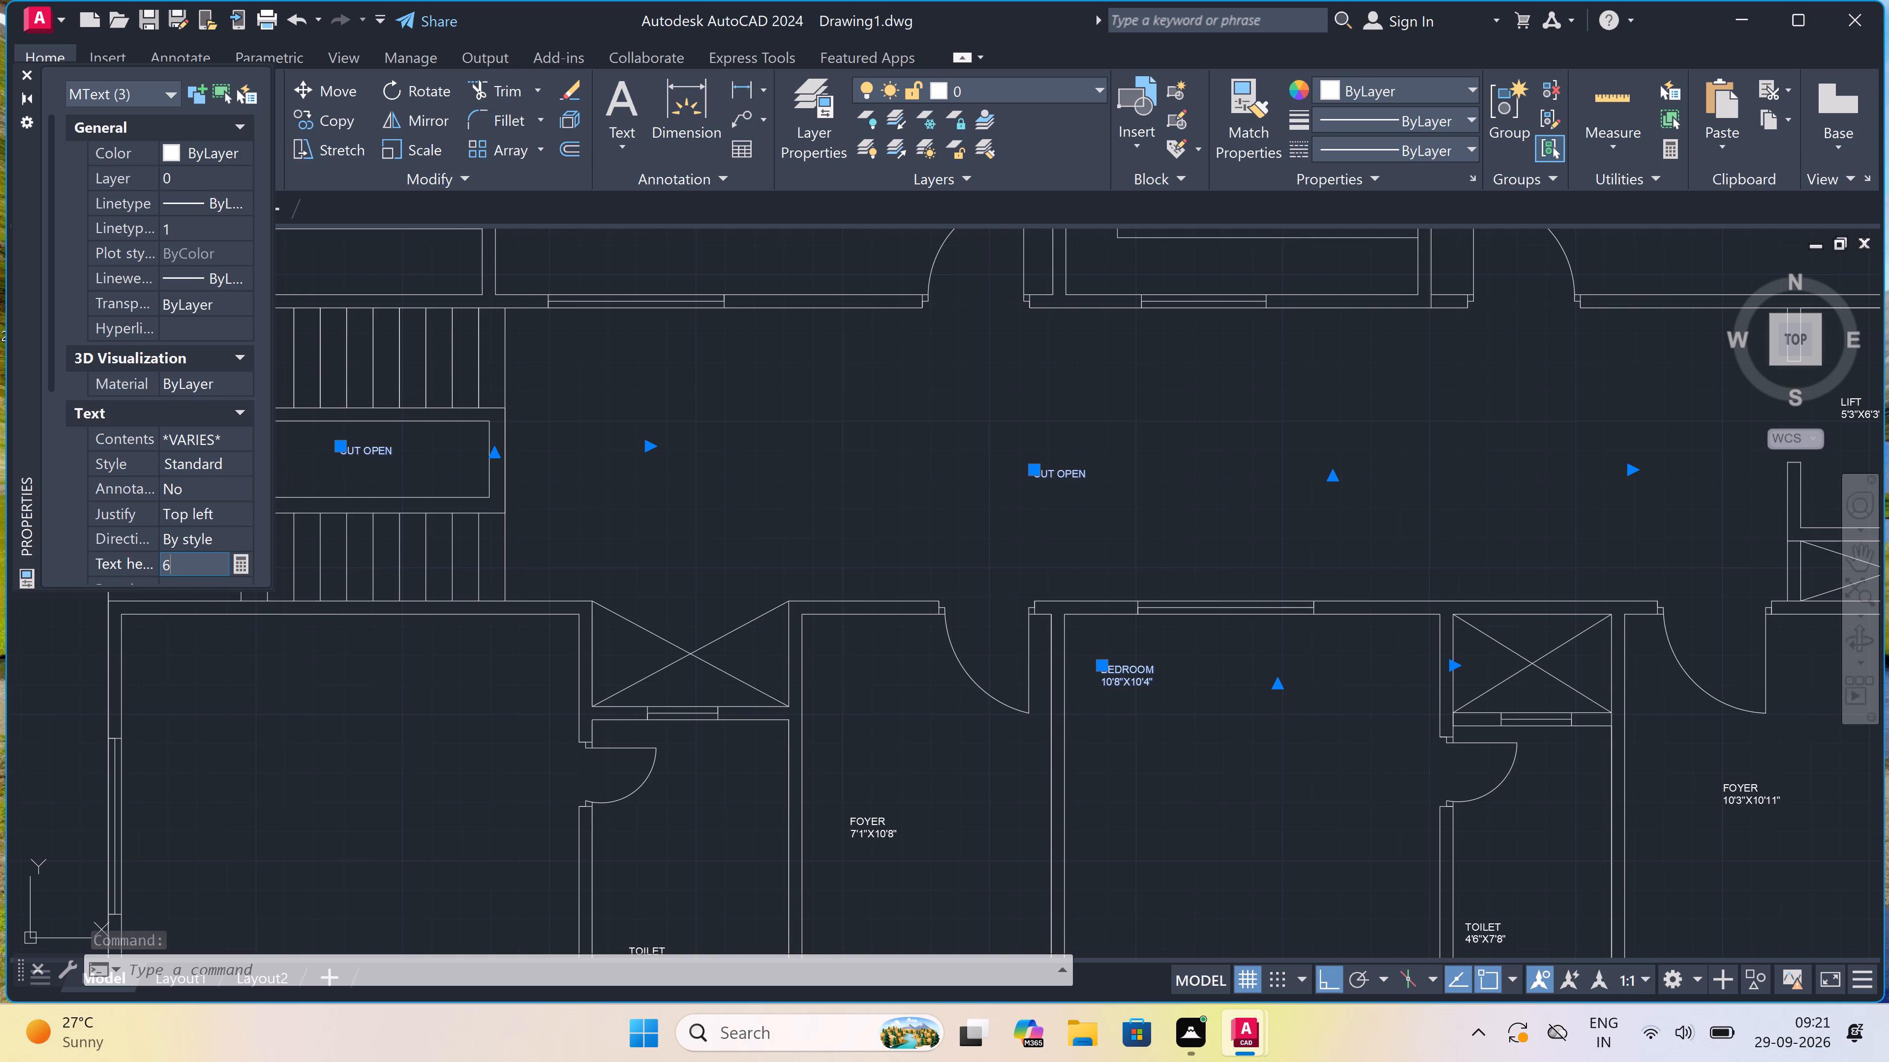
pyautogui.press("'")
pyautogui.press('BackSpace')
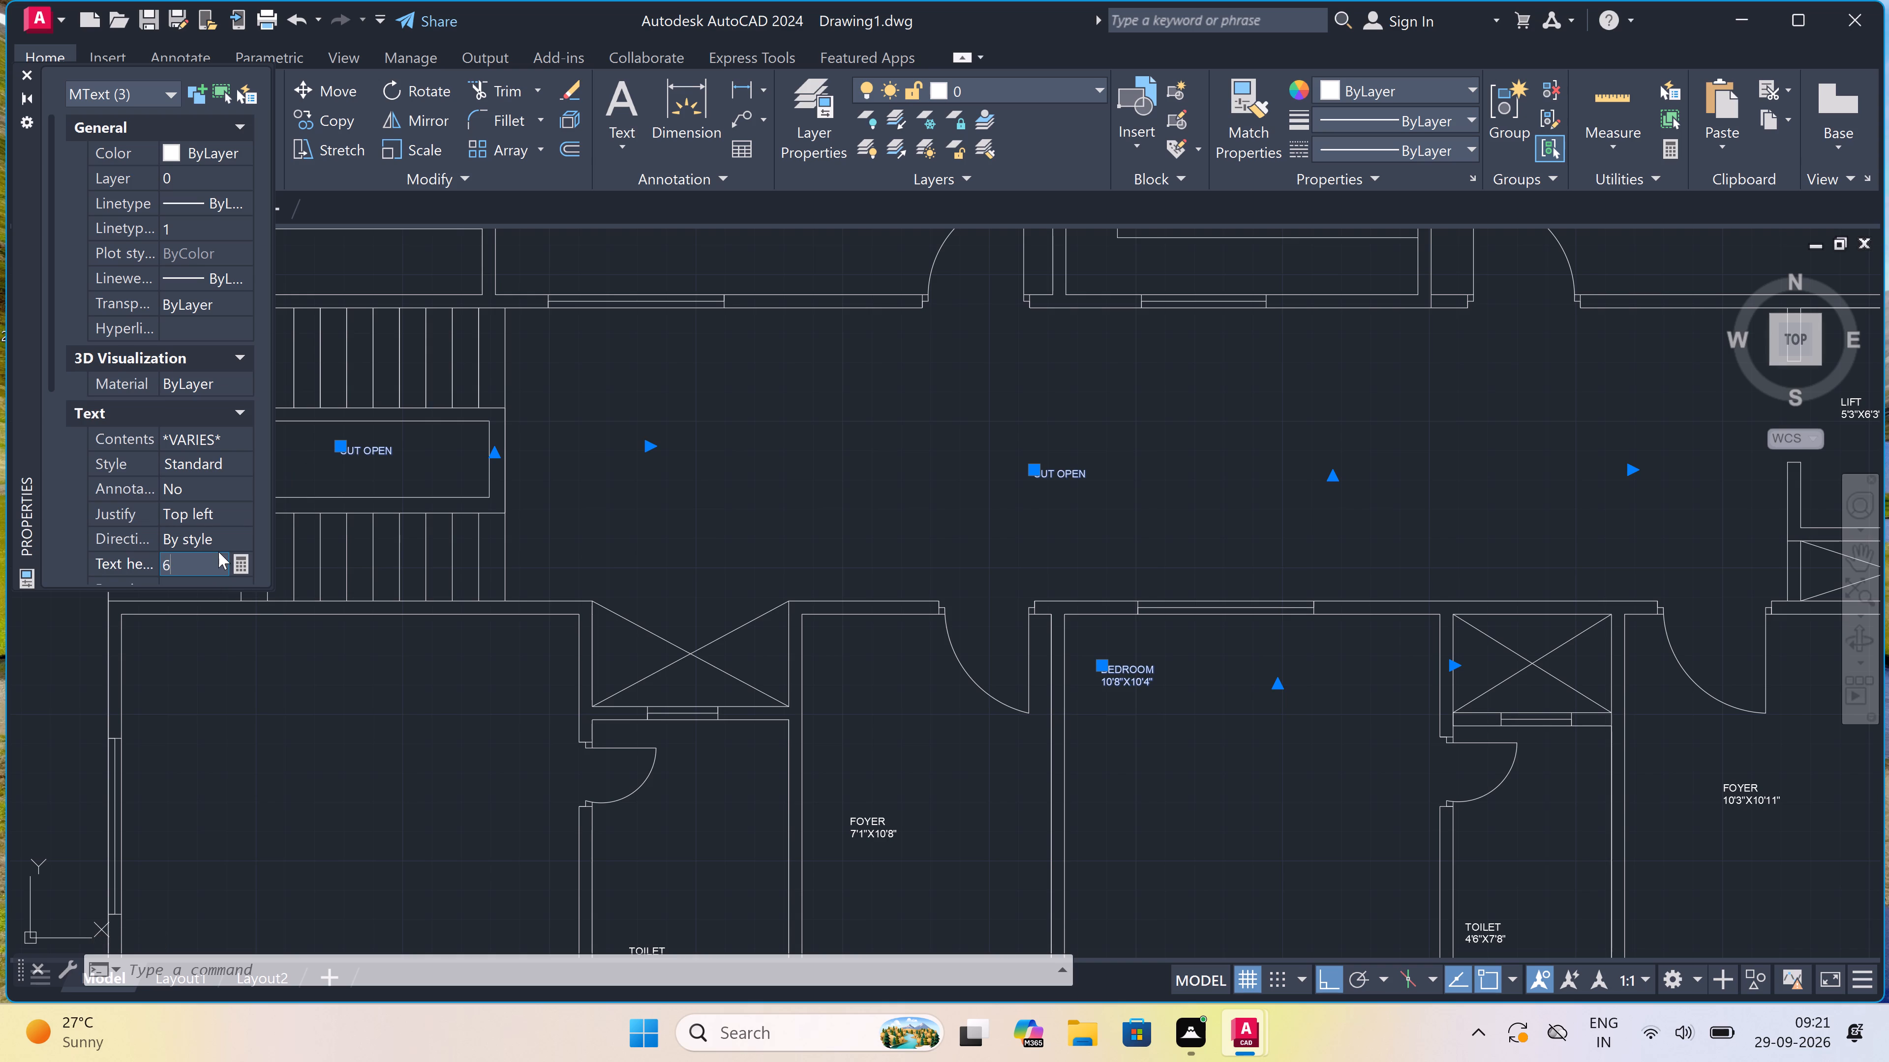
pyautogui.hotkey('shift', '"')
pyautogui.click(597, 492)
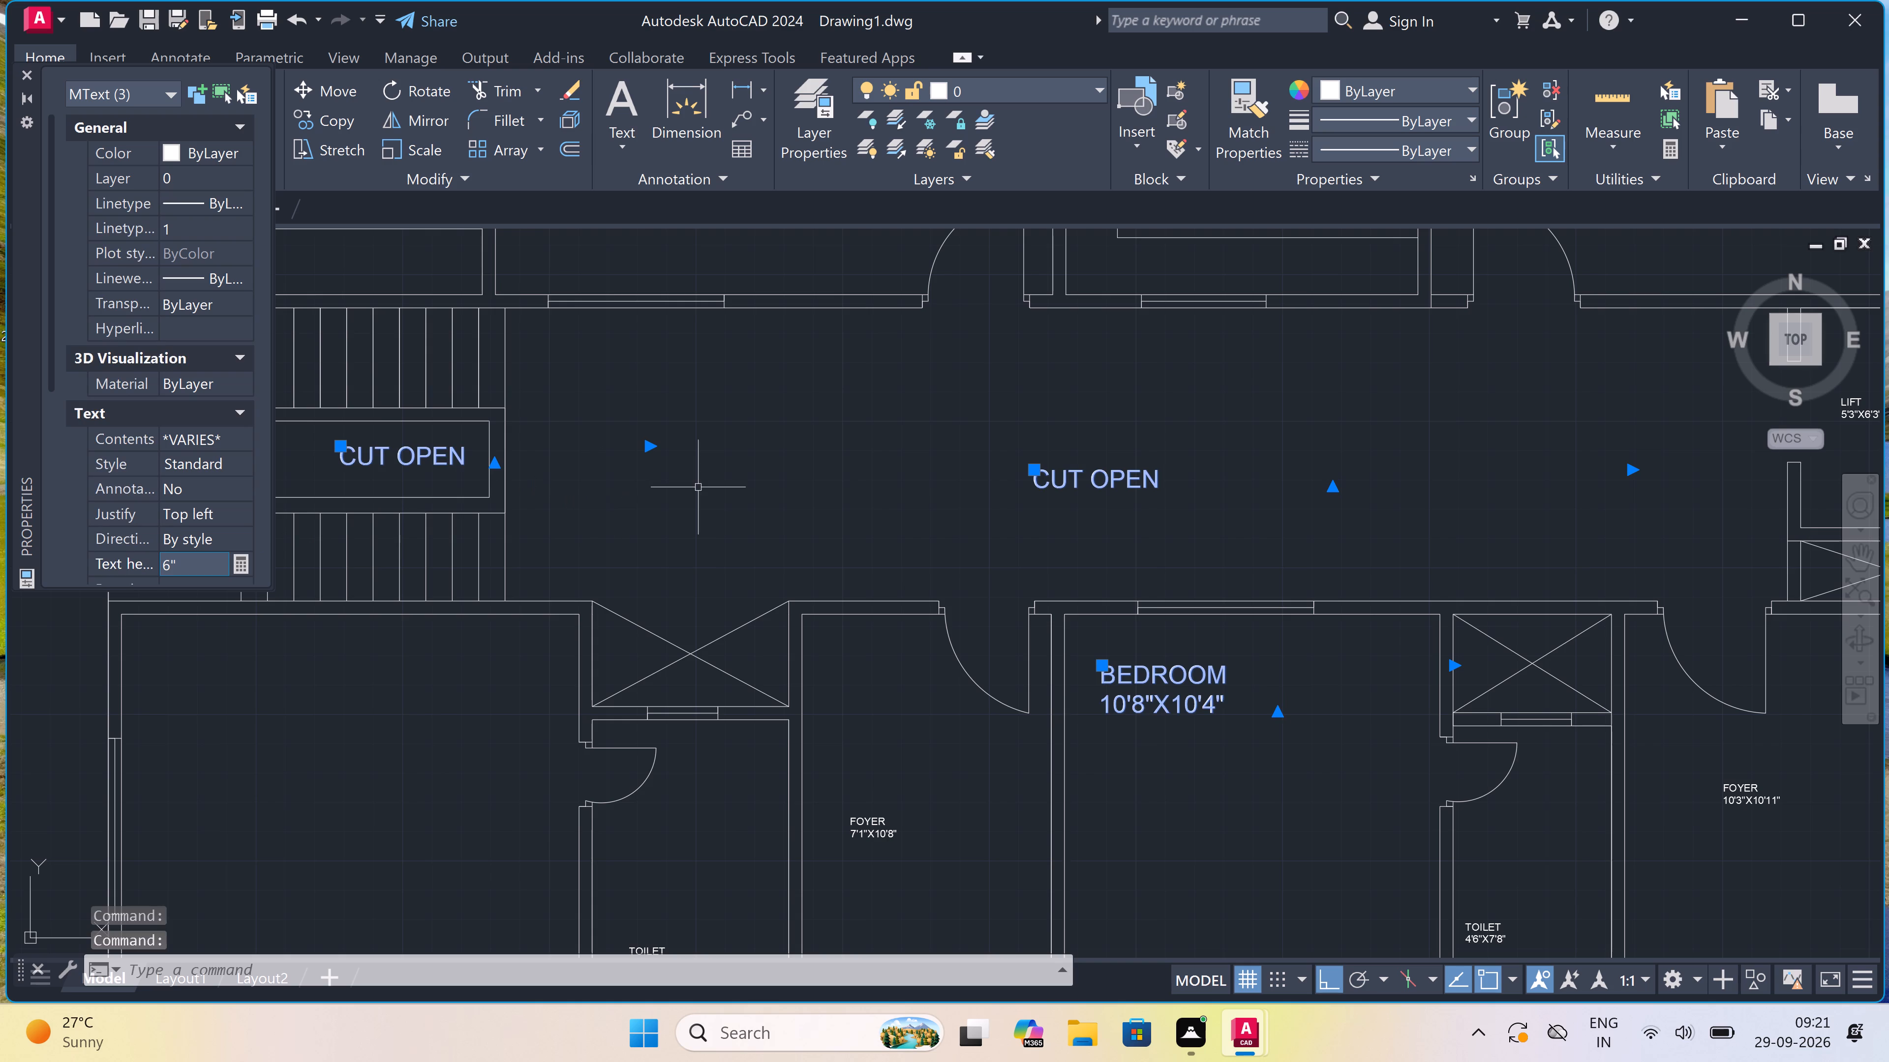
pyautogui.press('Escape')
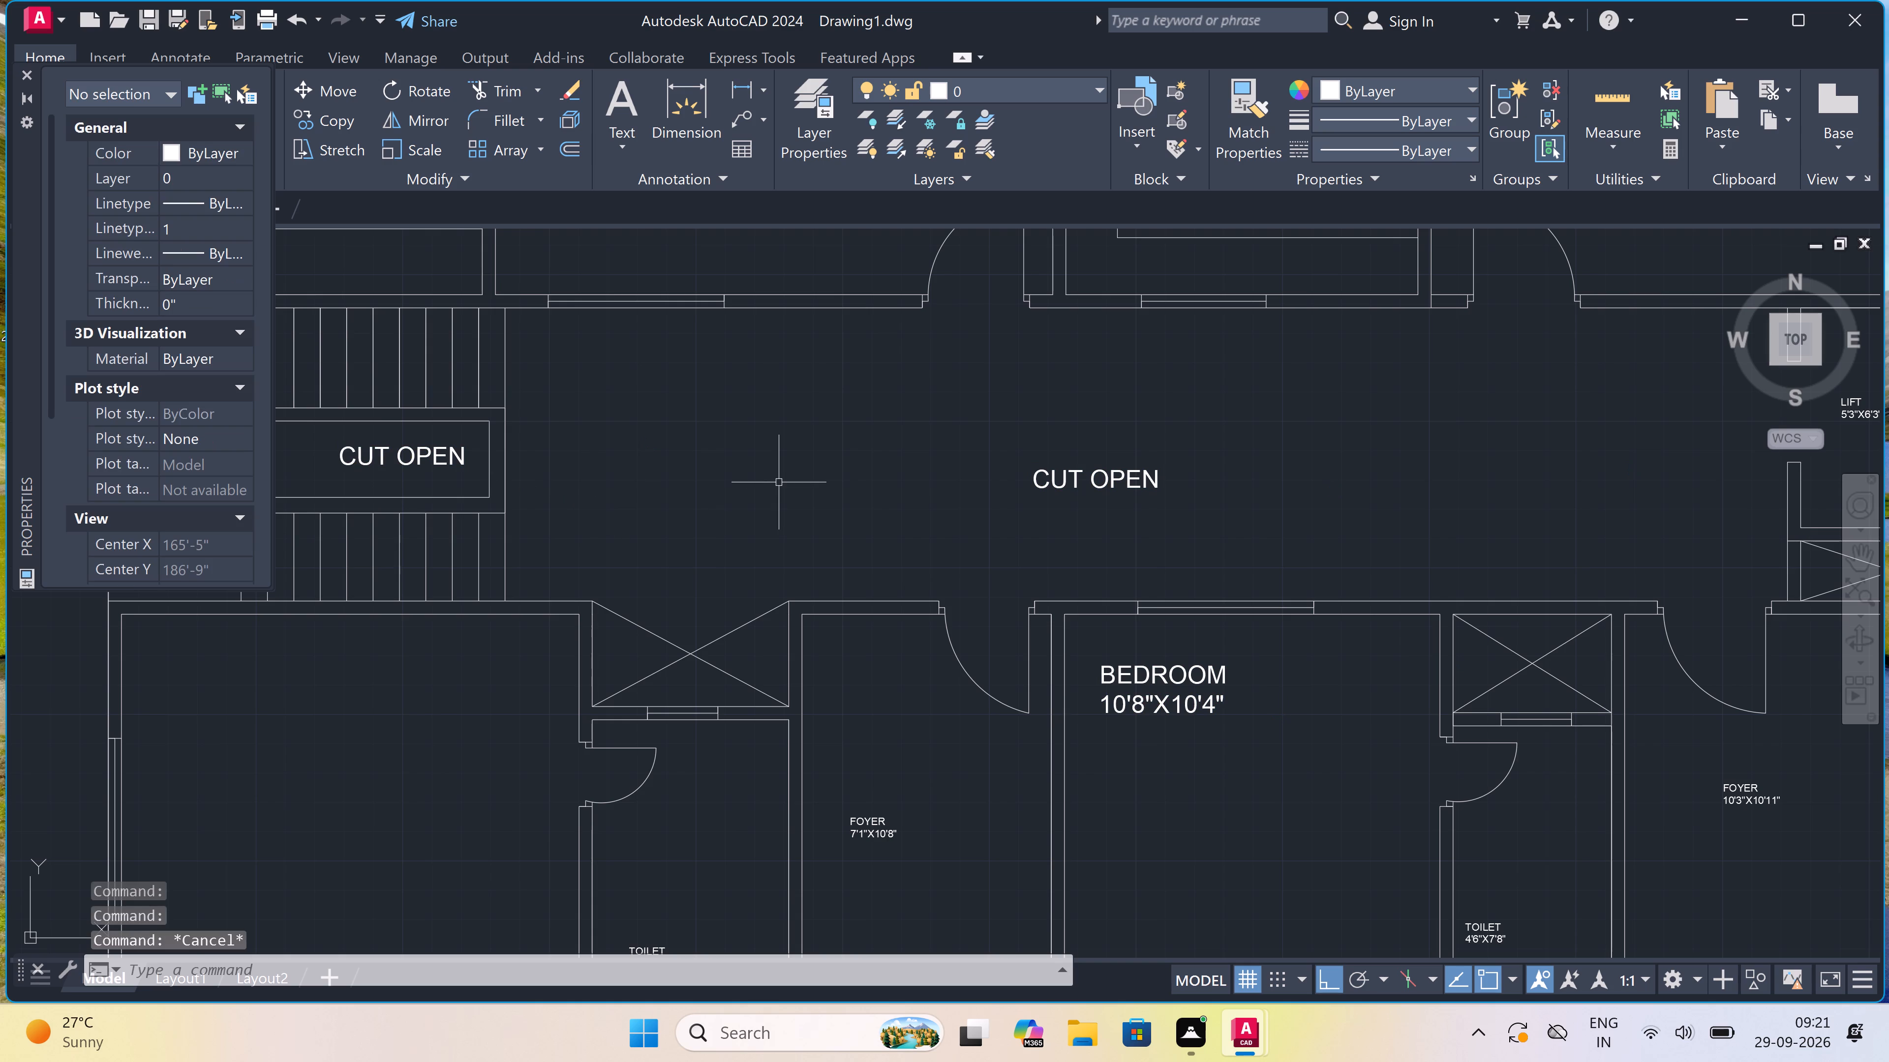
# Set the LIFT label, the lower-right unit's foyer, toilet, drawing, kitchen and bedroom labels, and the 14'1"X13'0" BEDROOM label to 6" text height; clear the selection.
pyautogui.keyDown('ctrl'); pyautogui.scroll(-5, 824, 332); pyautogui.keyUp('ctrl')
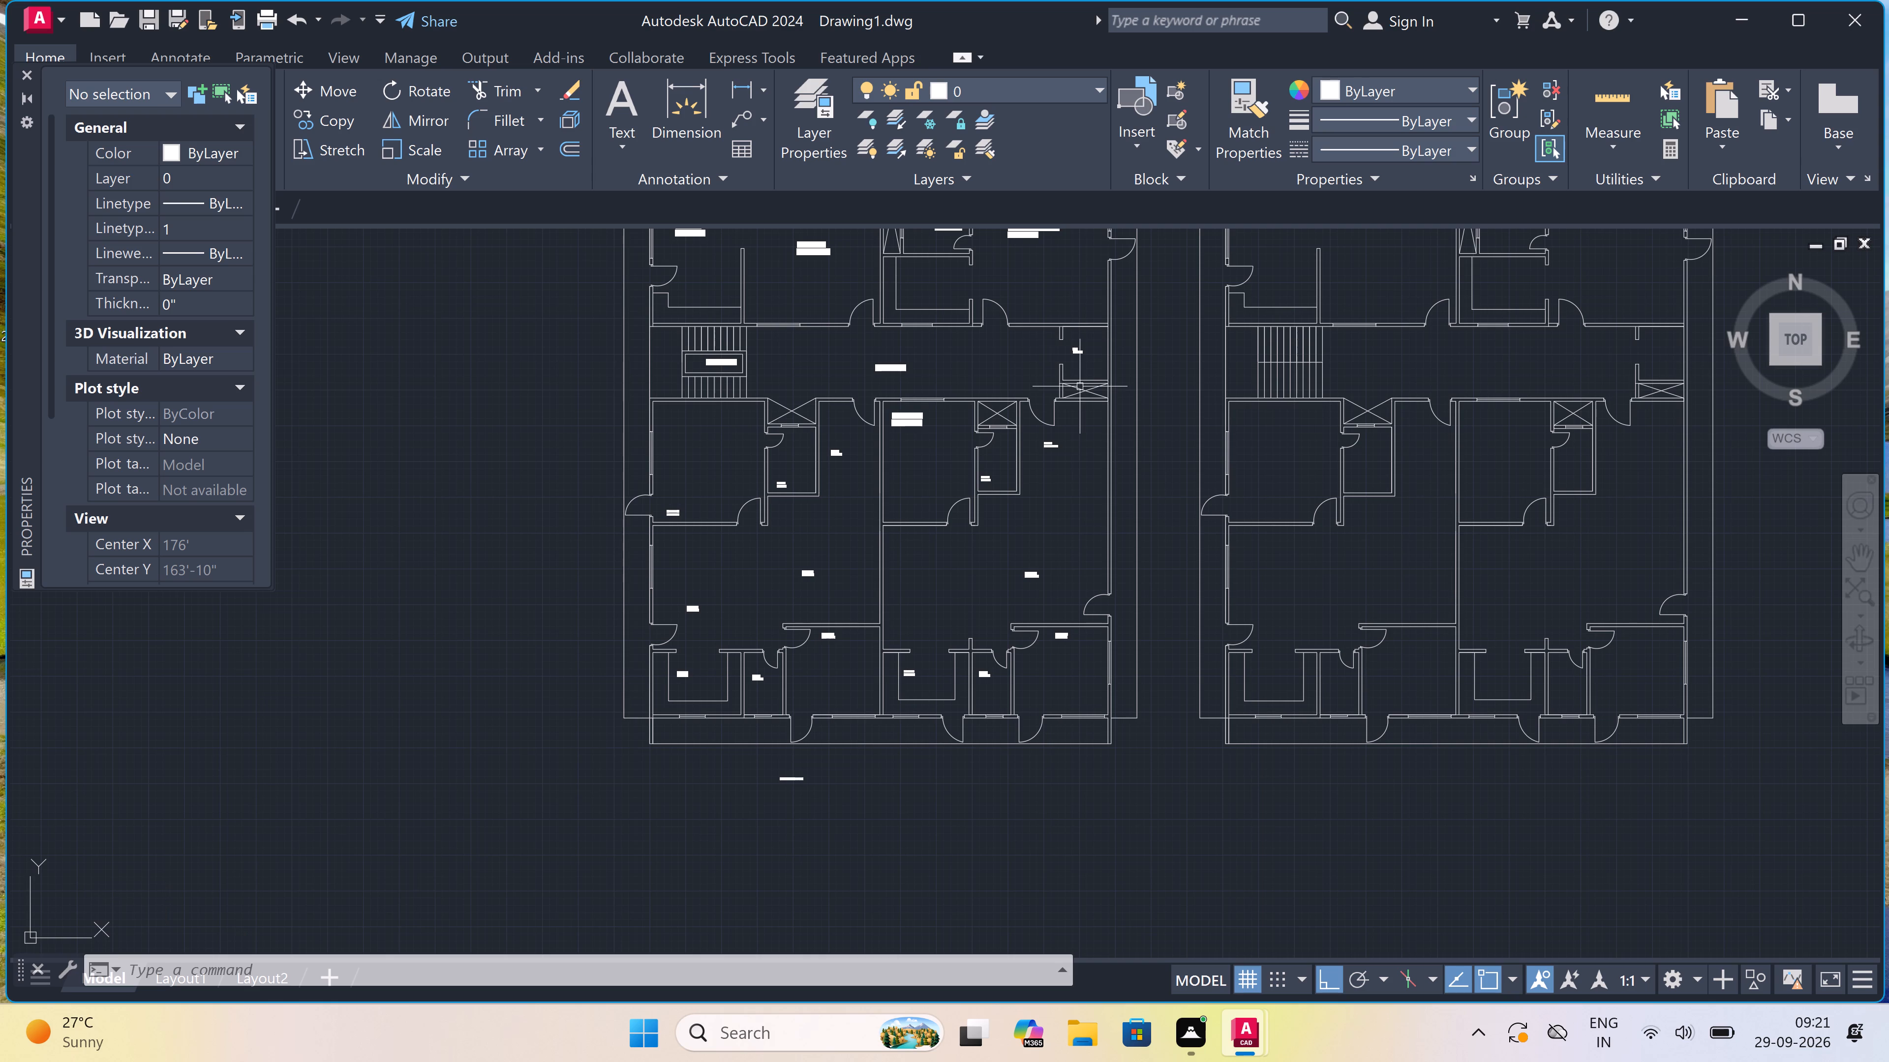
pyautogui.keyDown('ctrl'); pyautogui.scroll(4, 1080, 386); pyautogui.keyUp('ctrl')
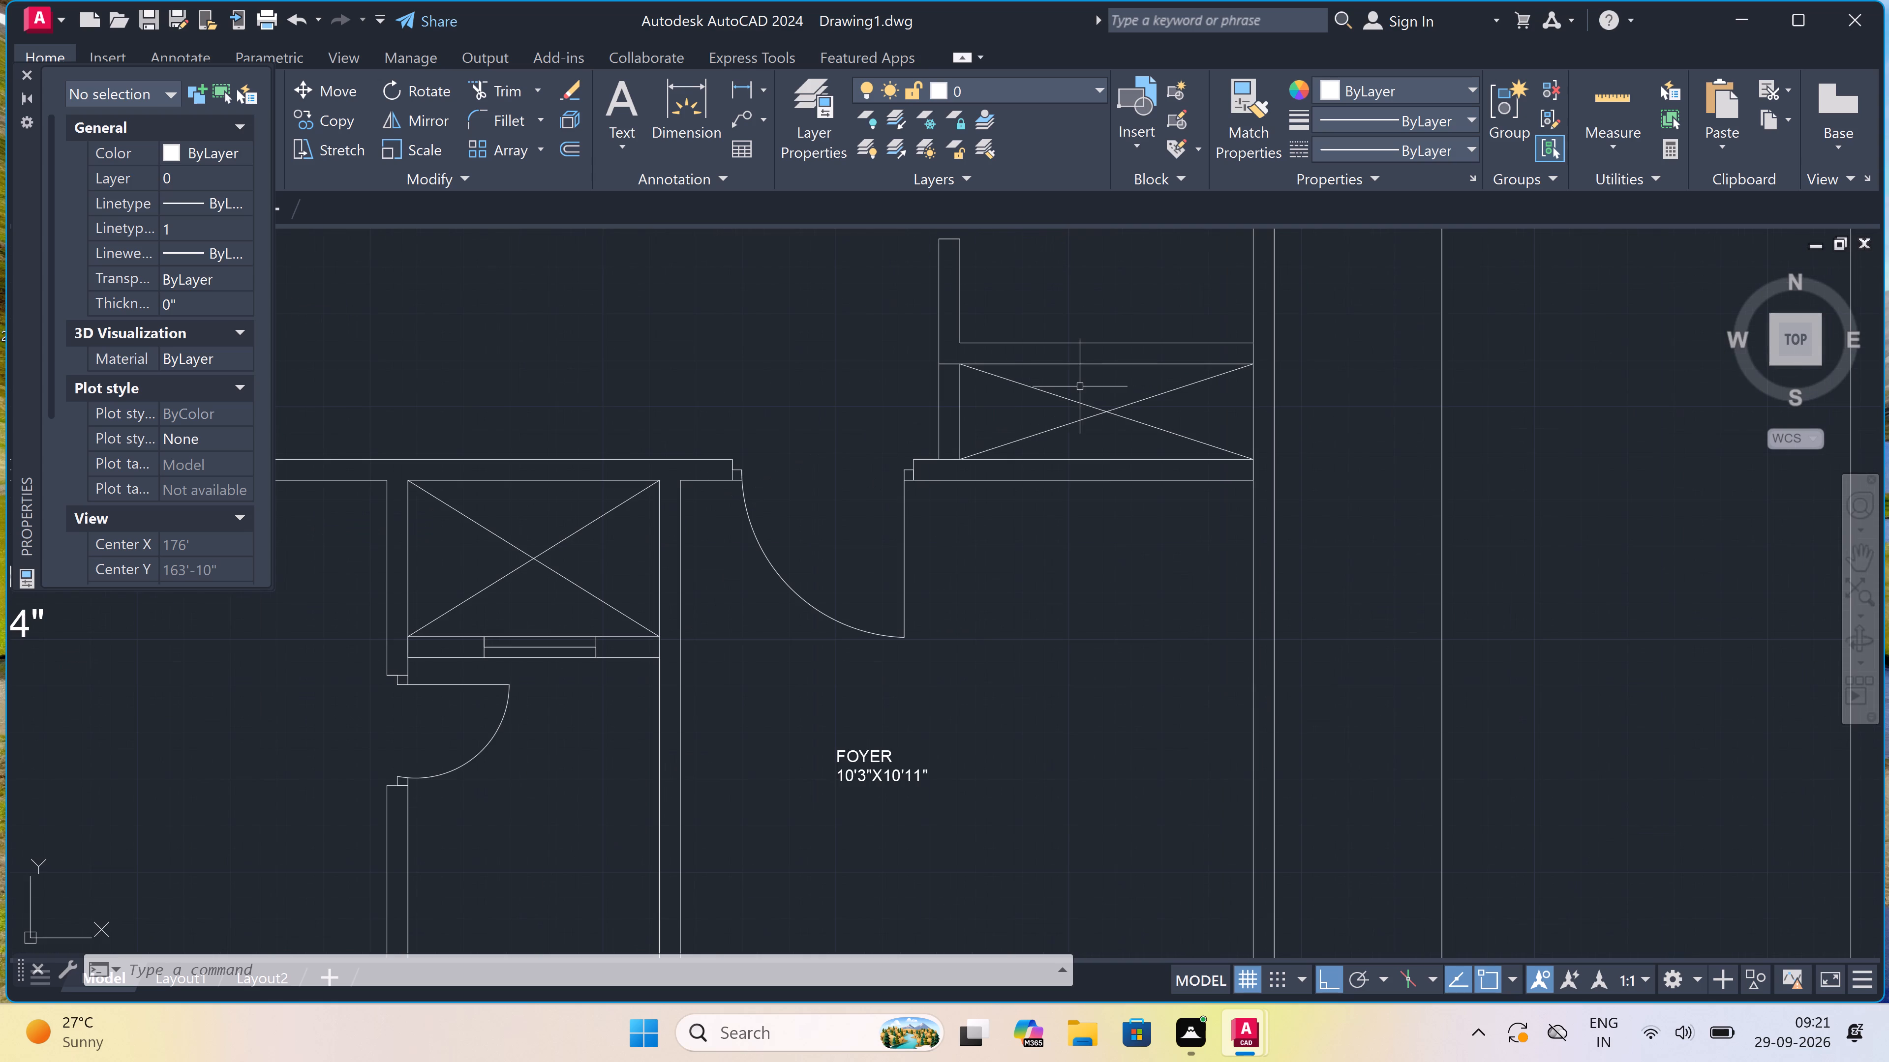
pyautogui.keyDown('ctrl'); pyautogui.scroll(-3, 1080, 386); pyautogui.keyUp('ctrl')
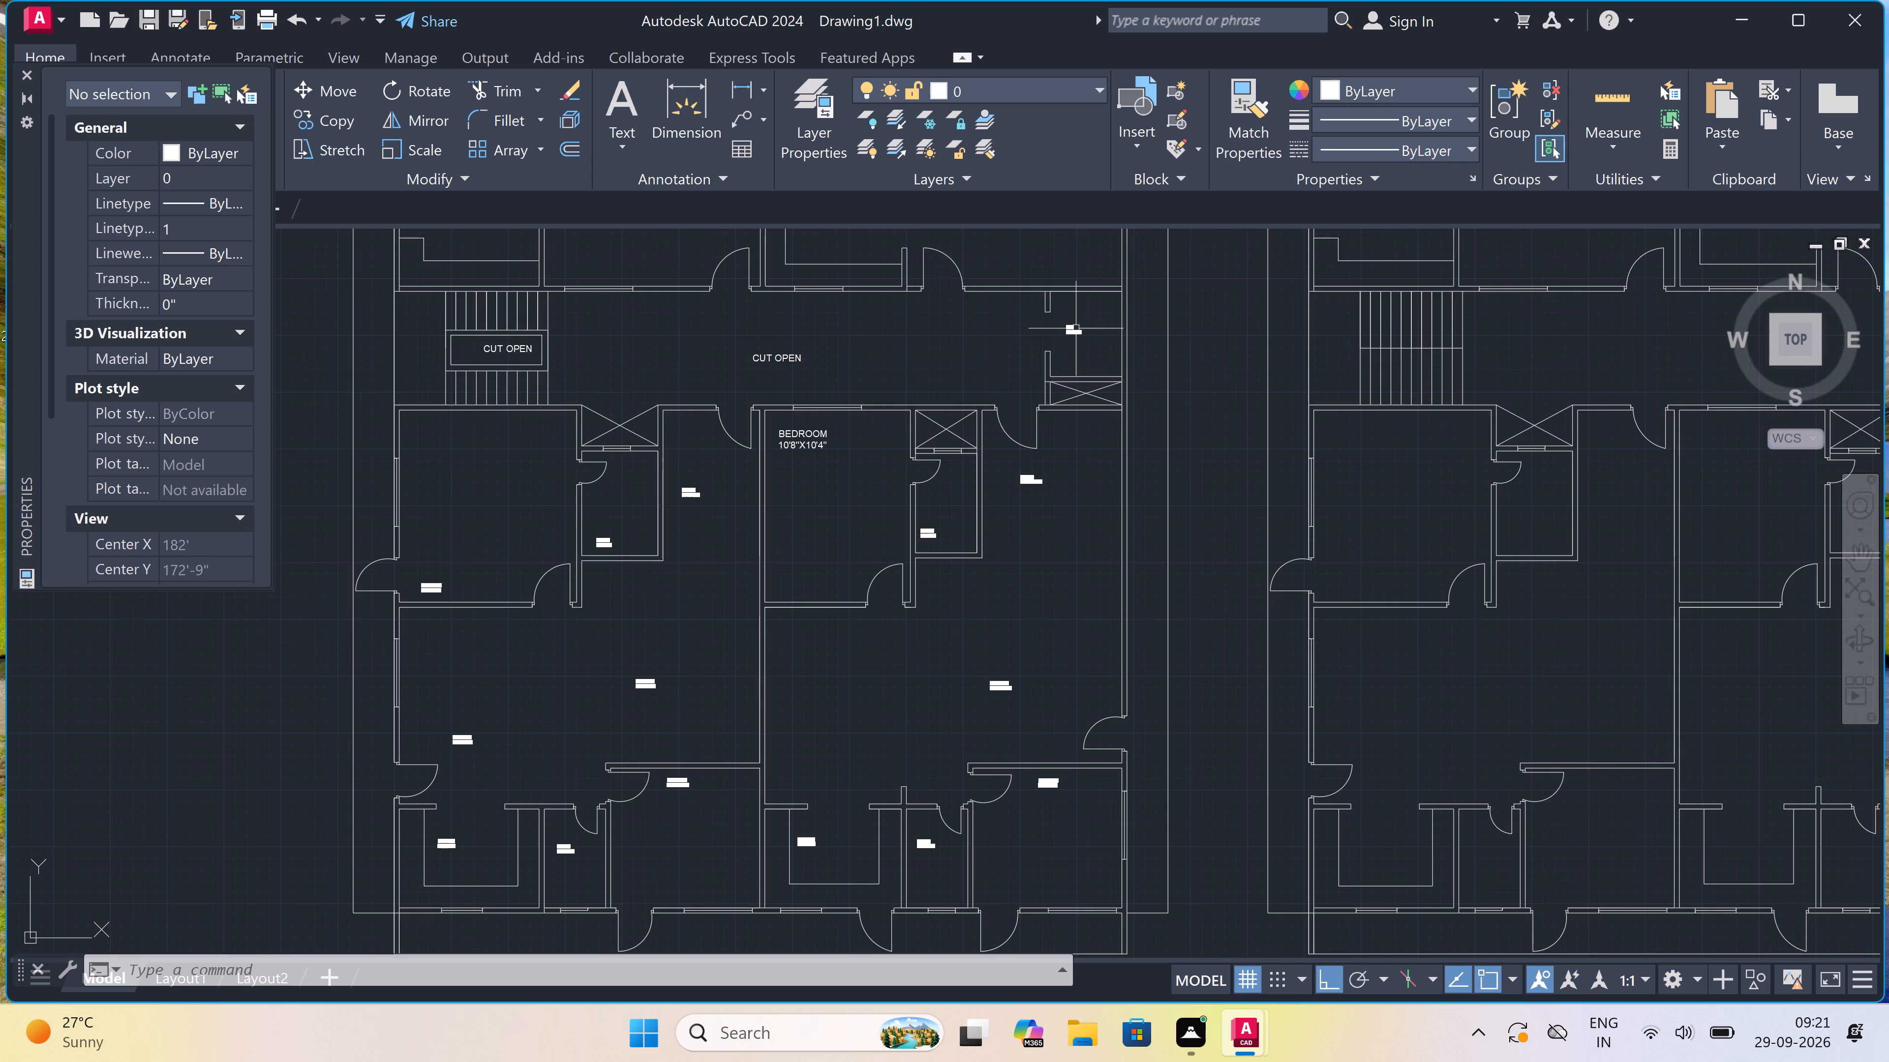
pyautogui.click(1071, 331)
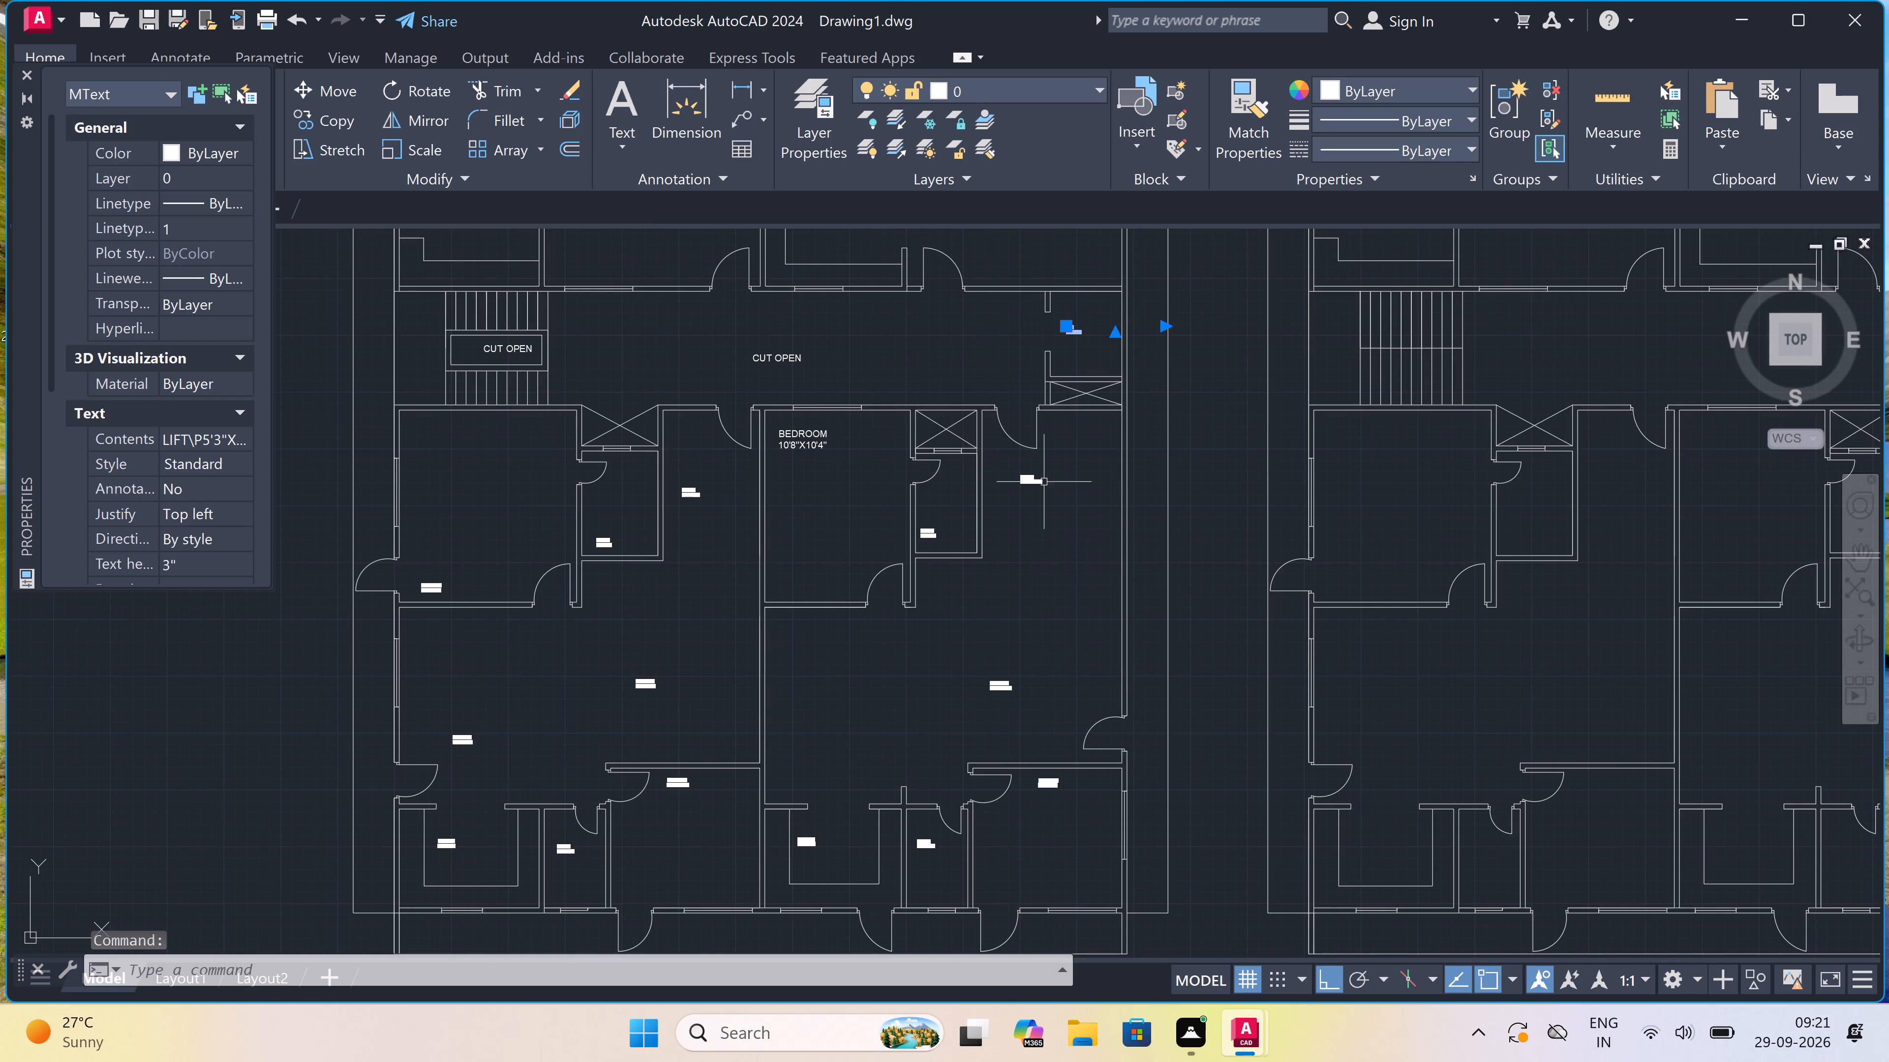
pyautogui.click(1041, 481)
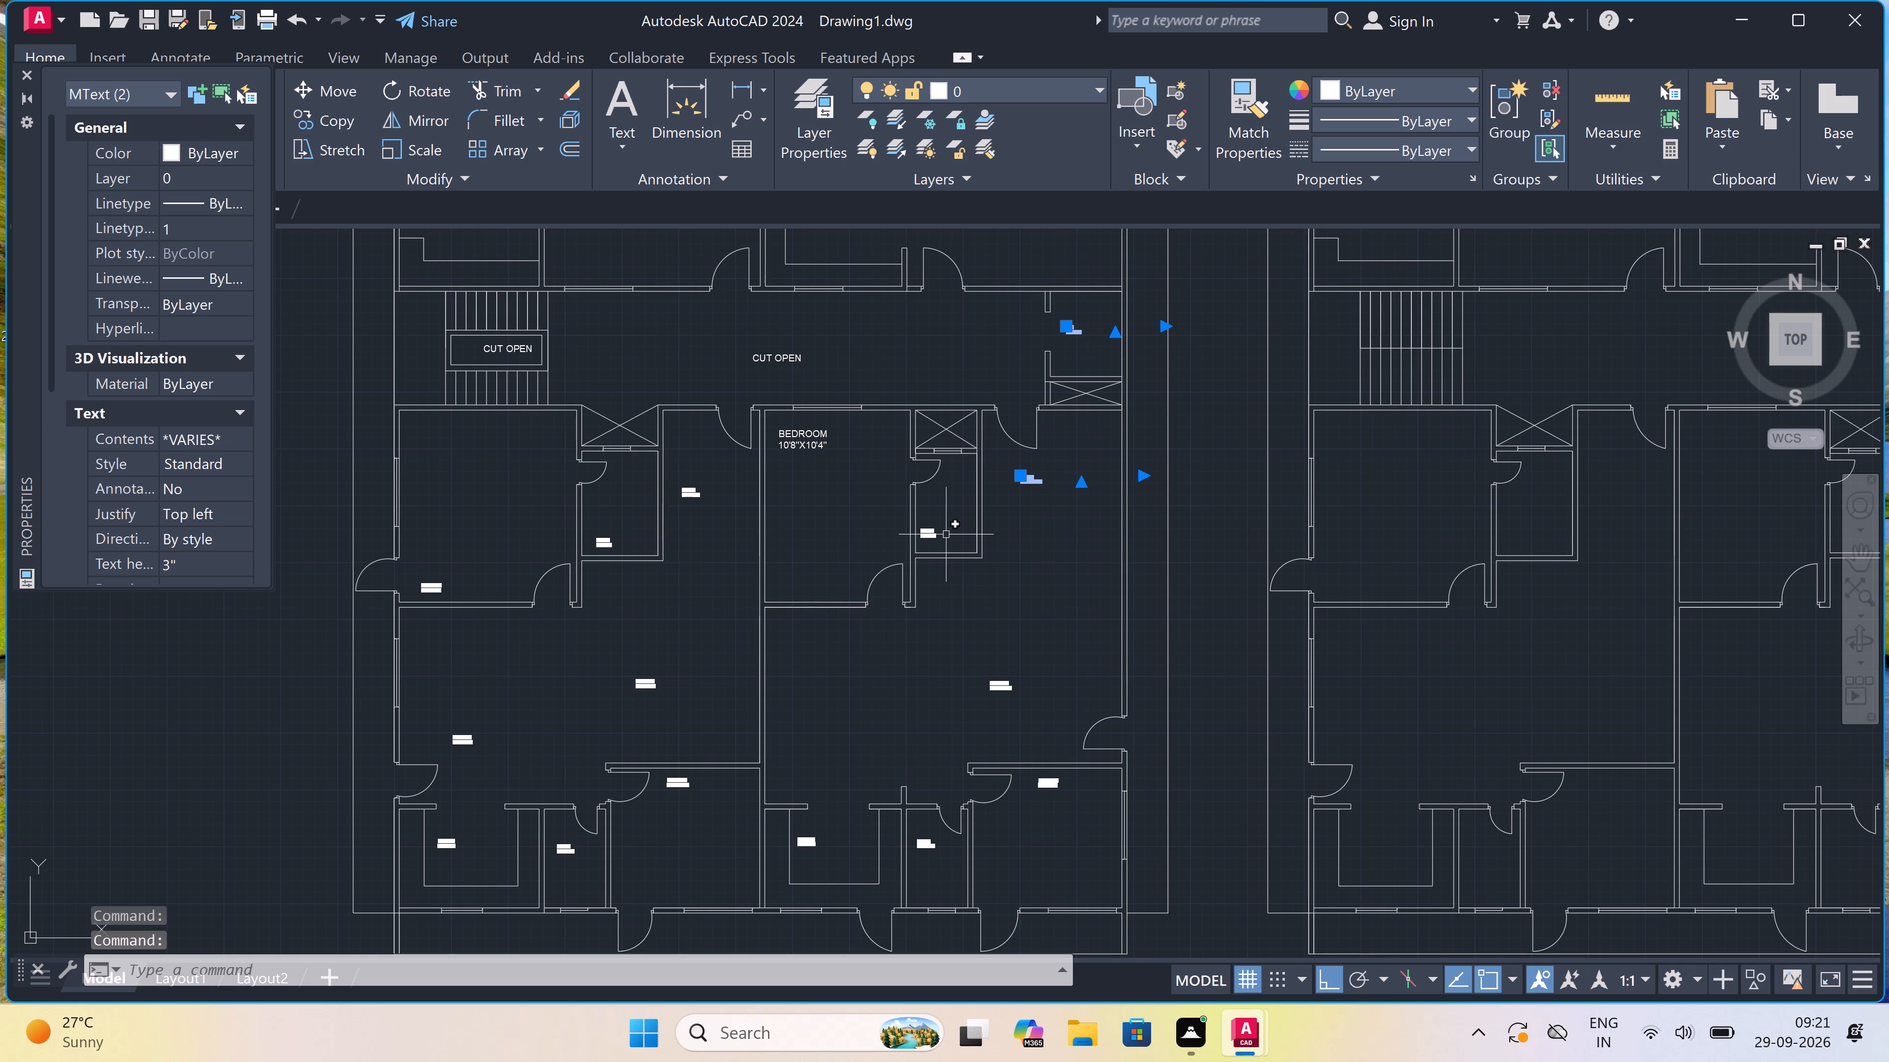
pyautogui.click(925, 533)
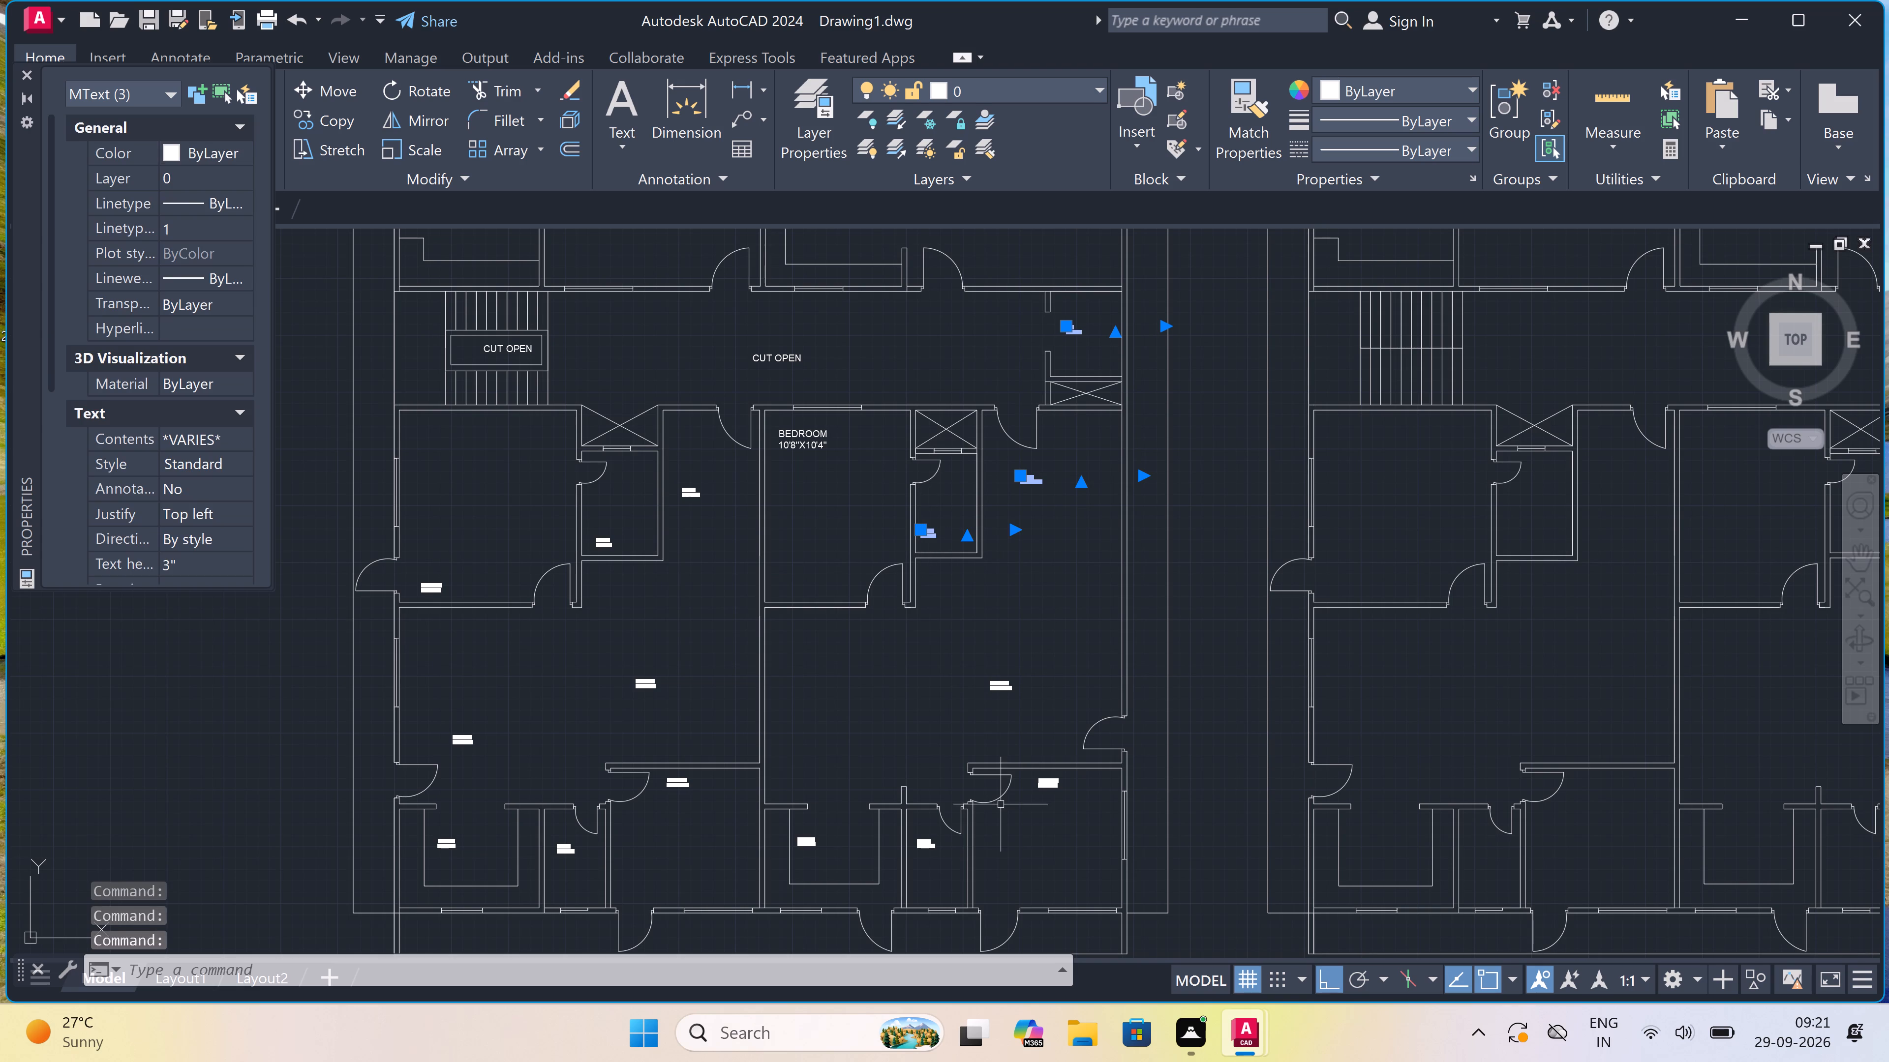
pyautogui.click(1054, 785)
pyautogui.click(1002, 689)
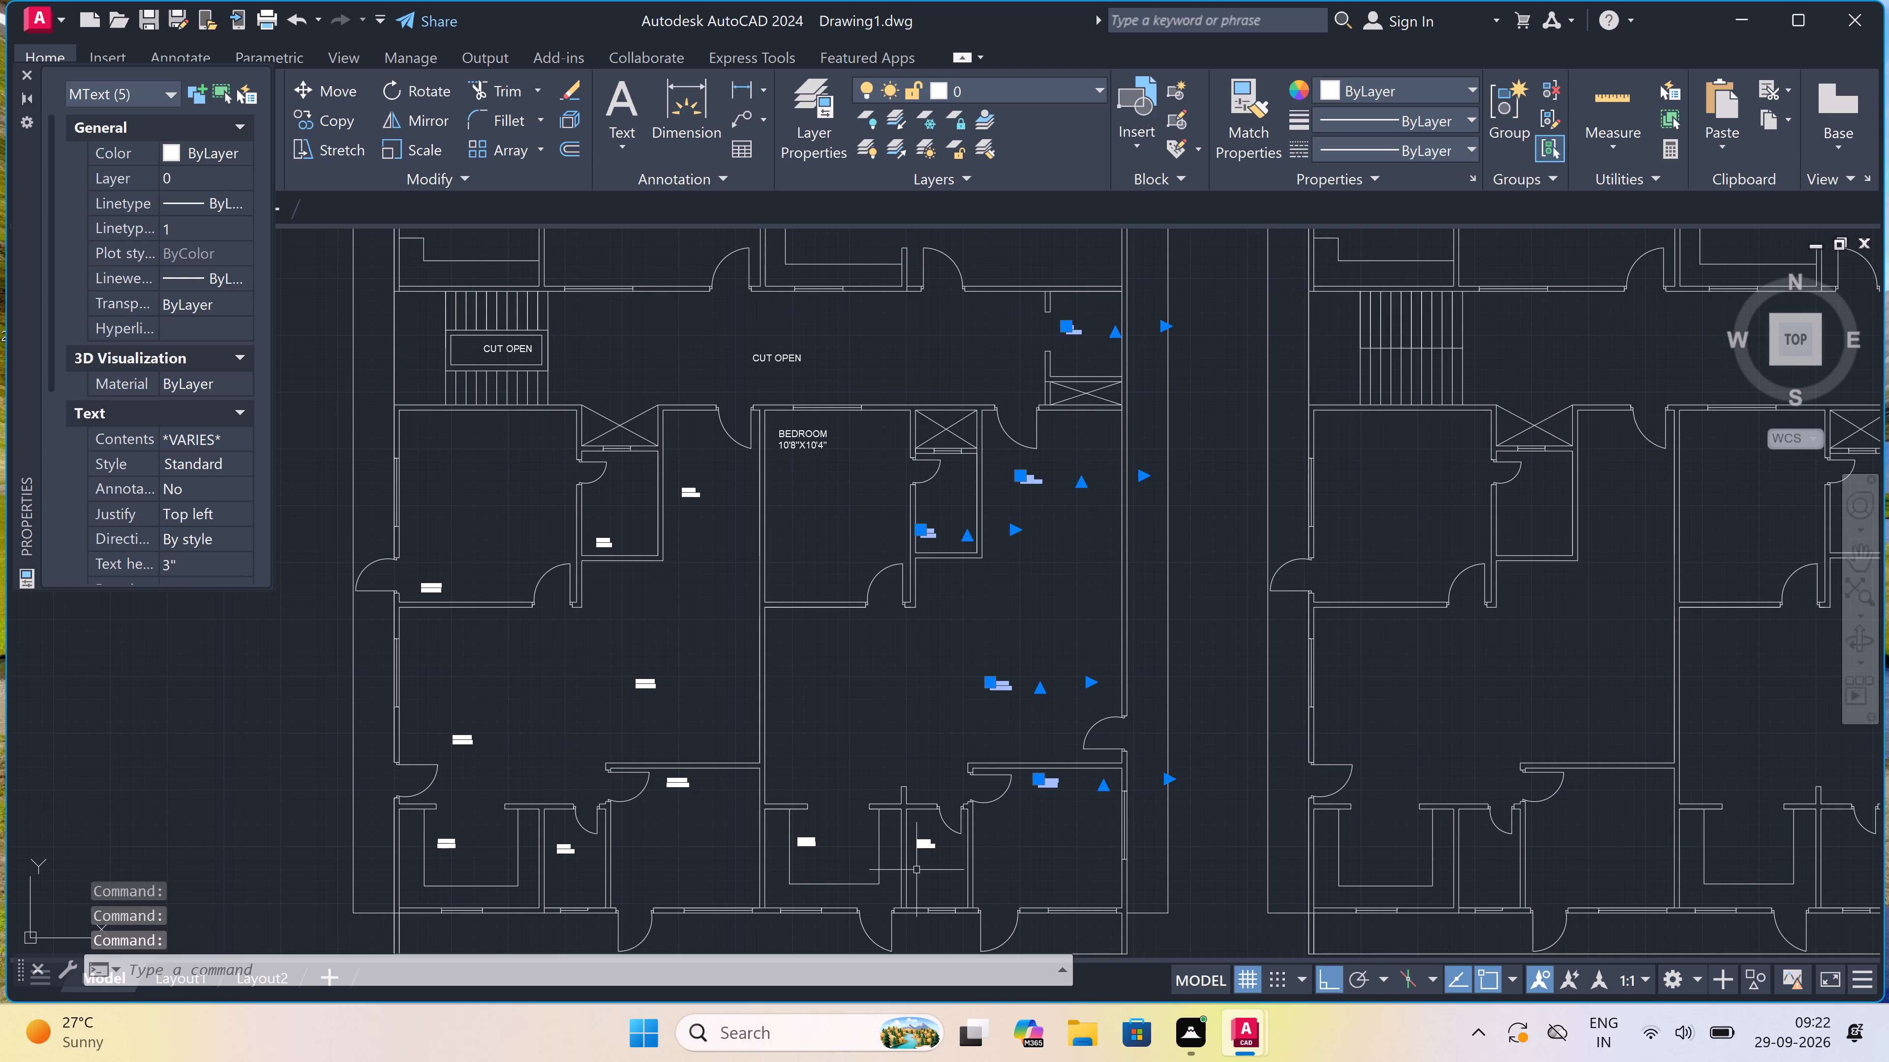
pyautogui.click(919, 844)
pyautogui.click(808, 841)
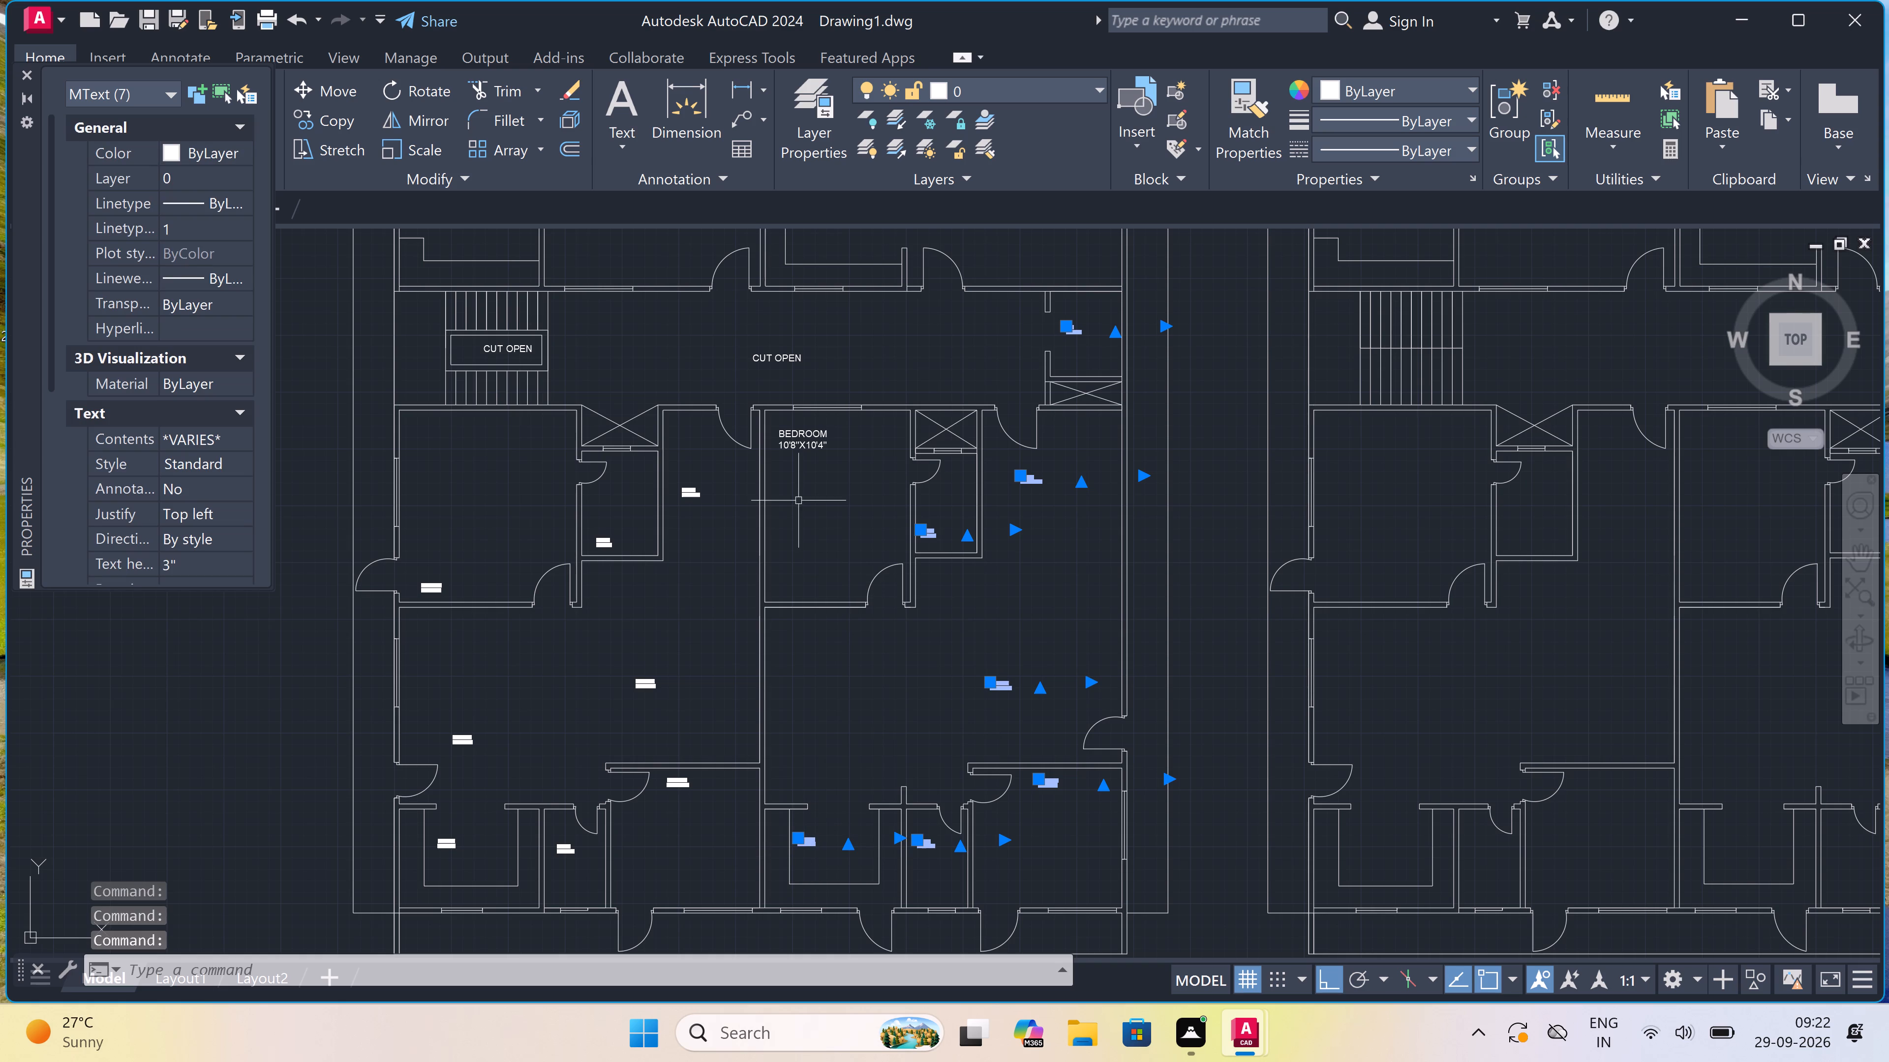
pyautogui.click(795, 431)
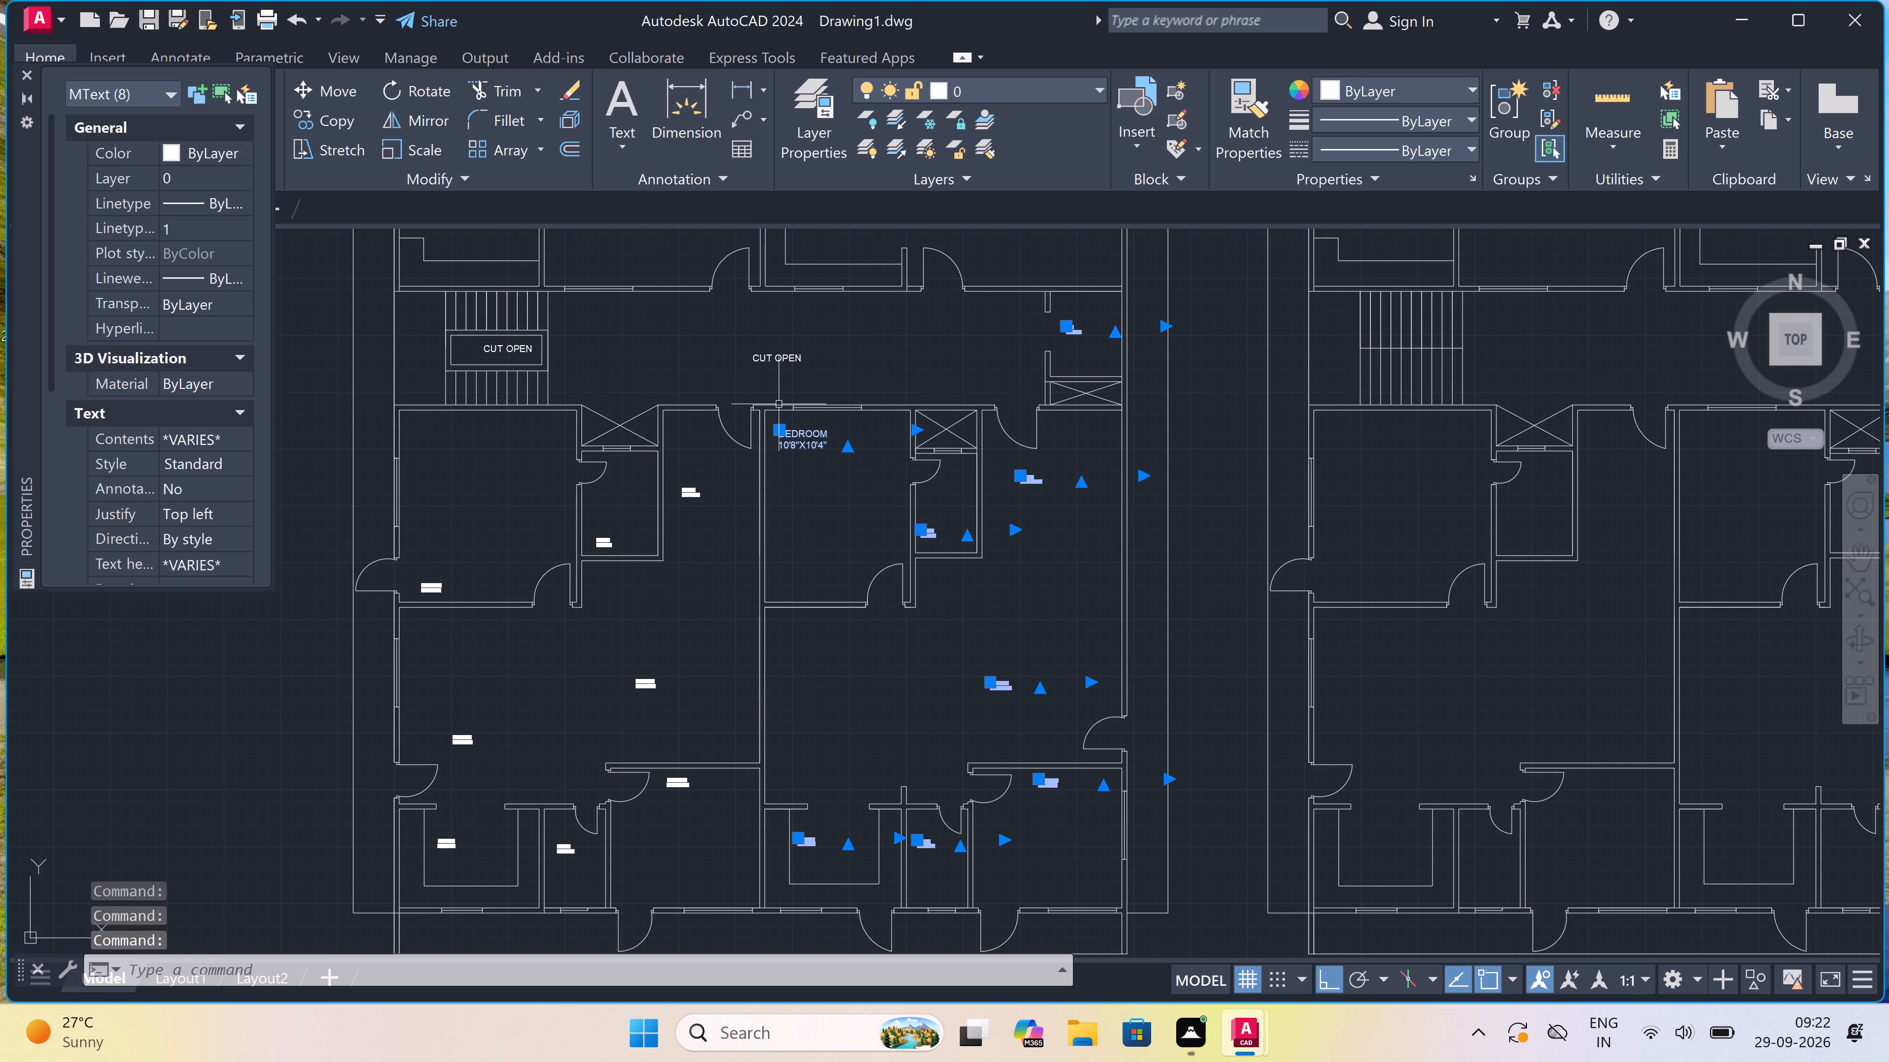
pyautogui.click(769, 357)
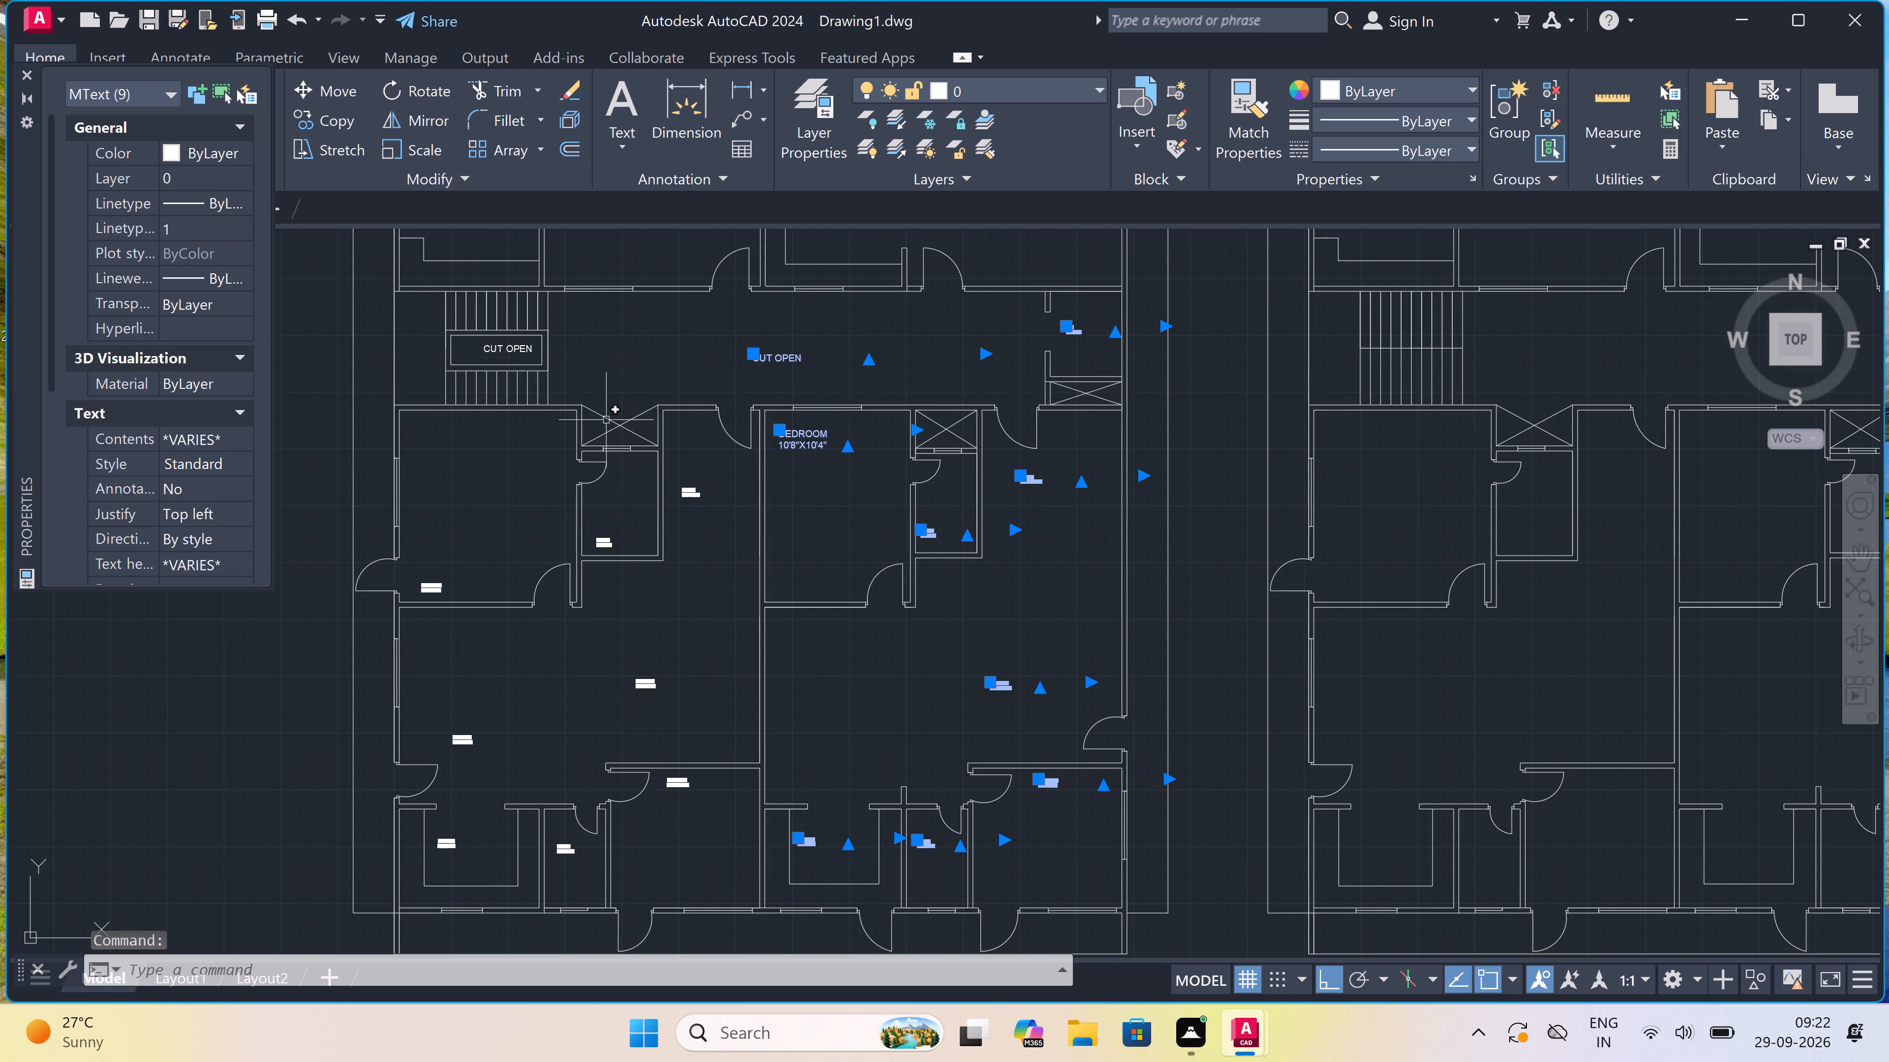
pyautogui.click(511, 345)
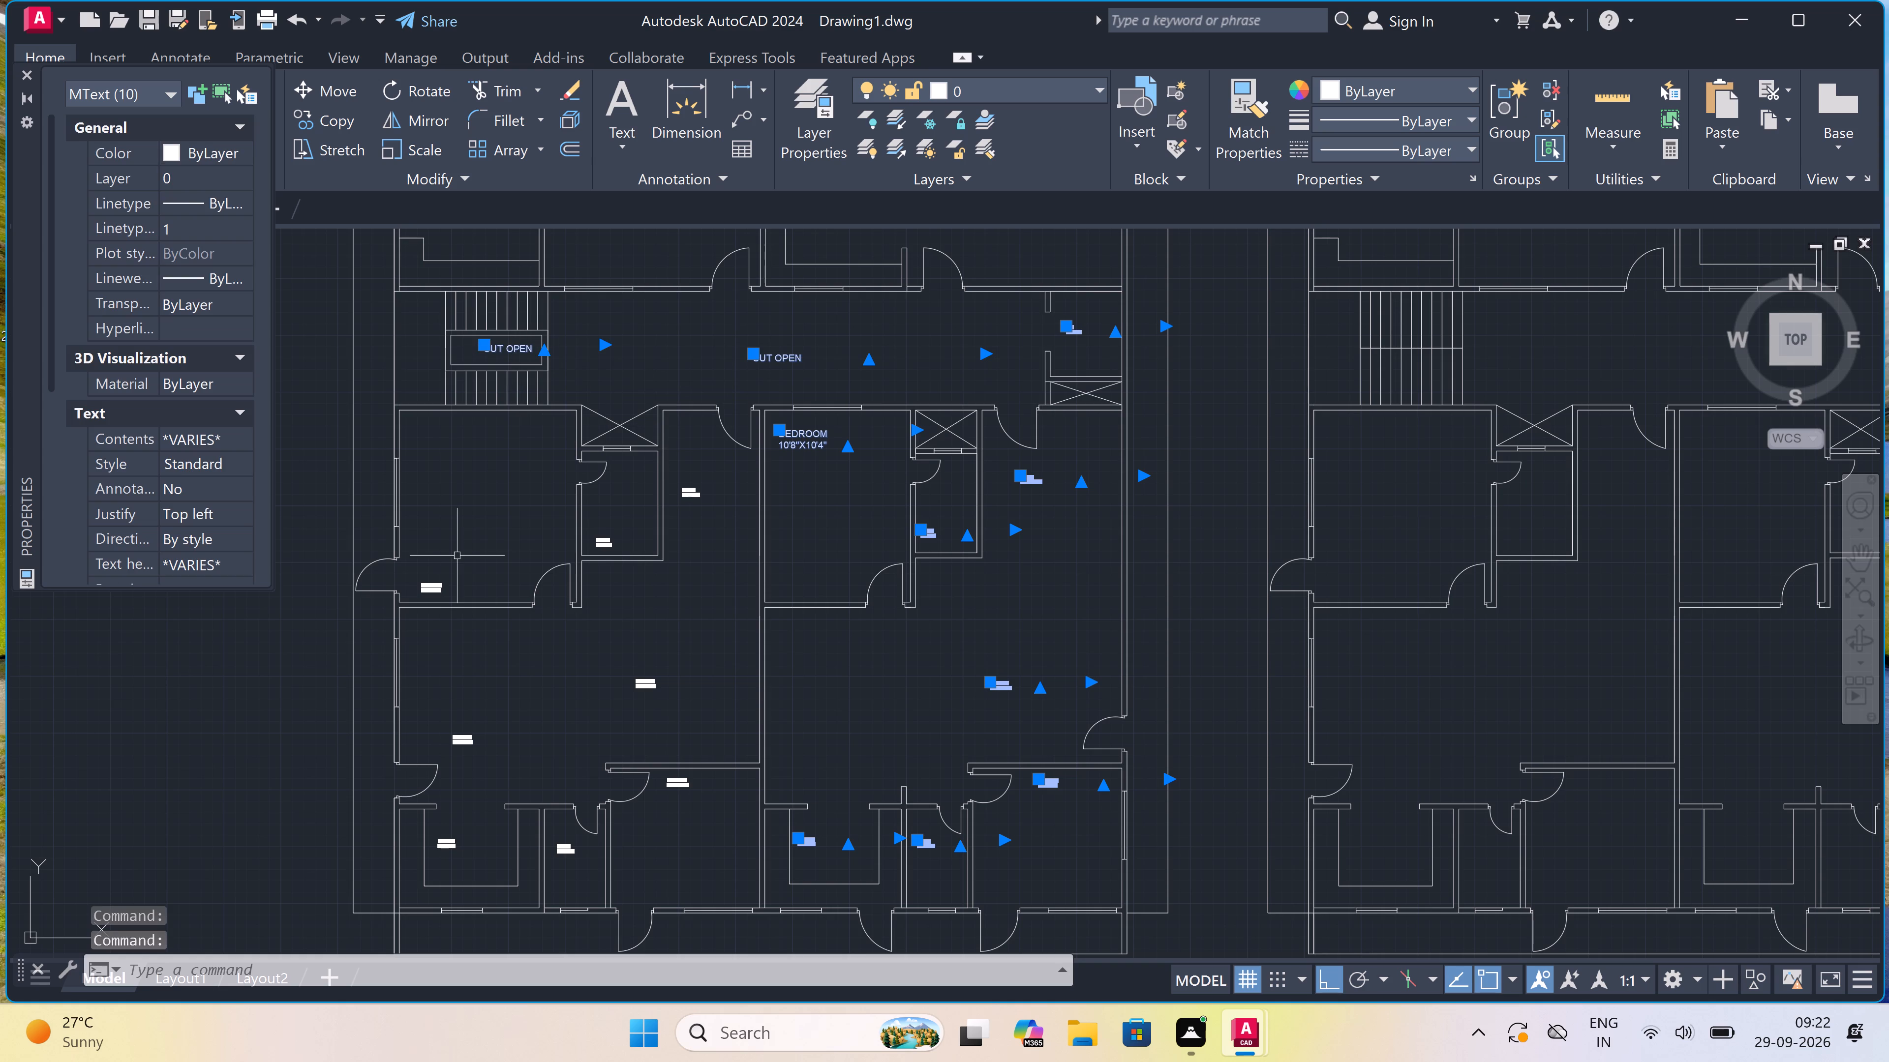
pyautogui.click(432, 587)
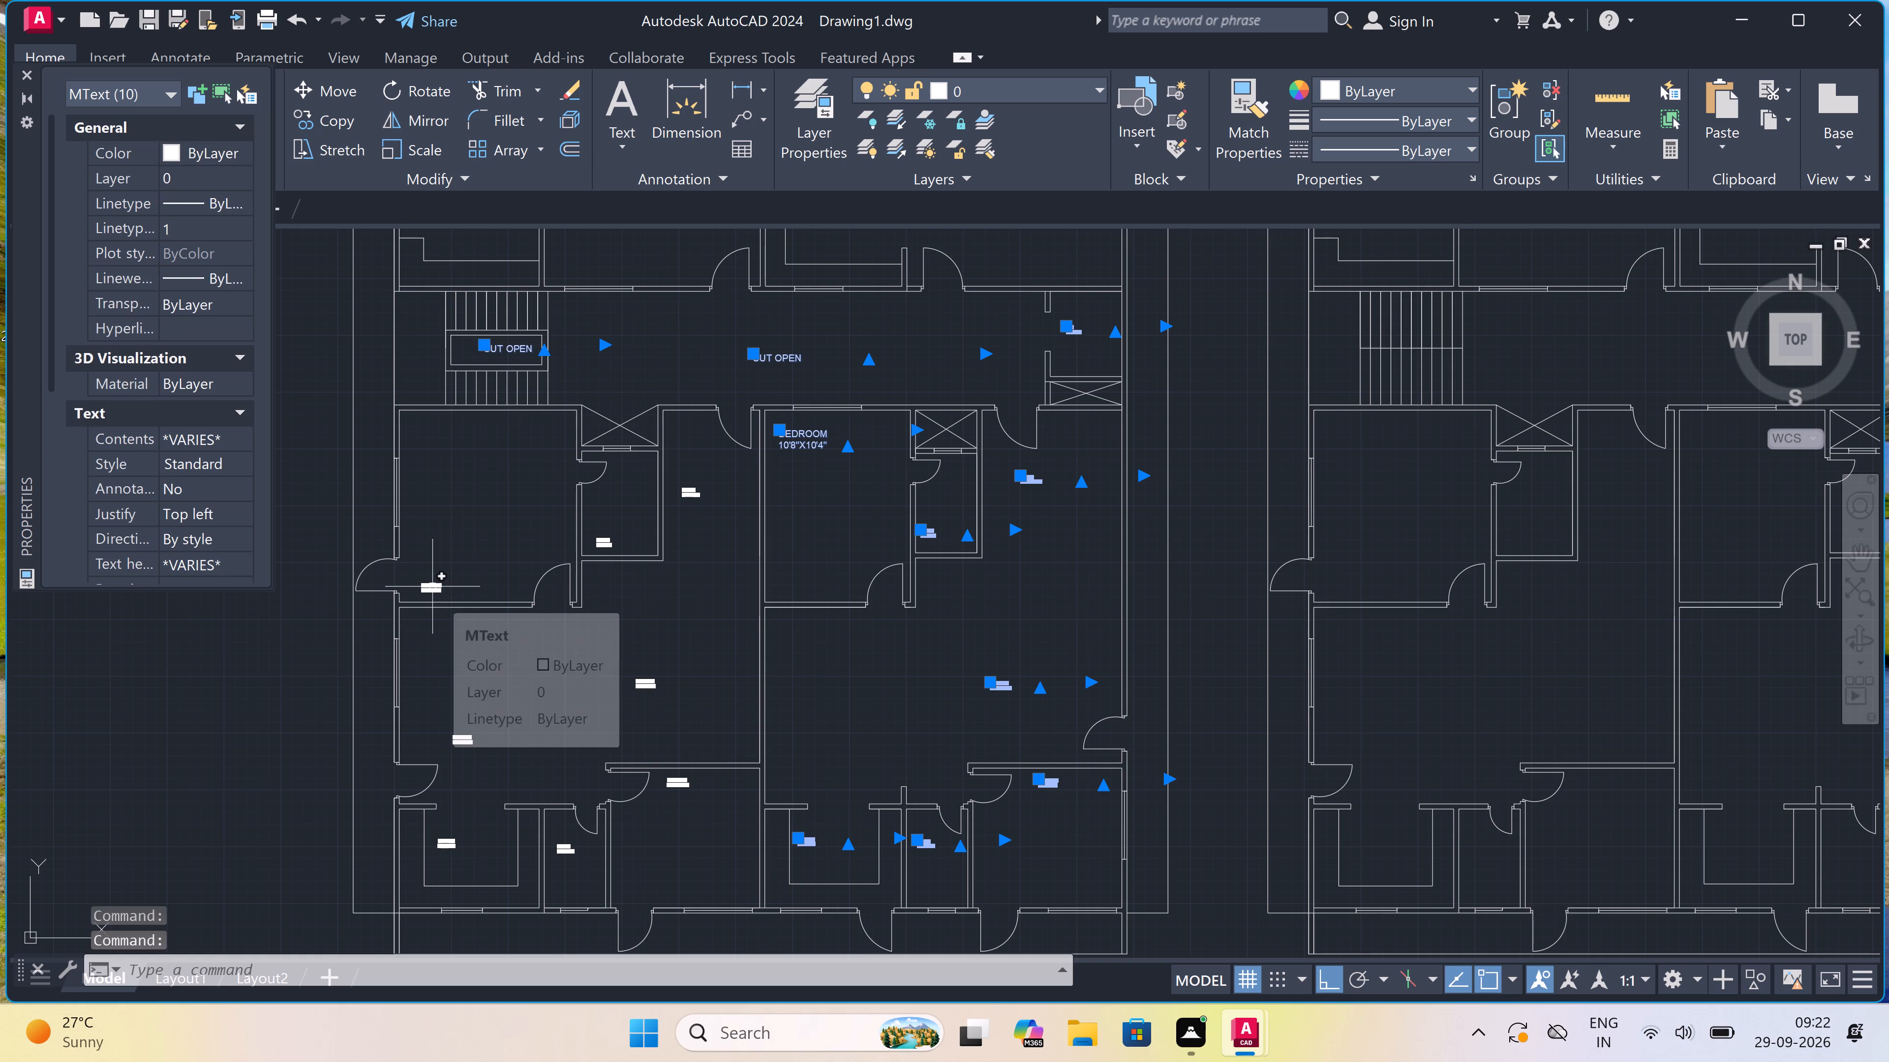
pyautogui.click(221, 555)
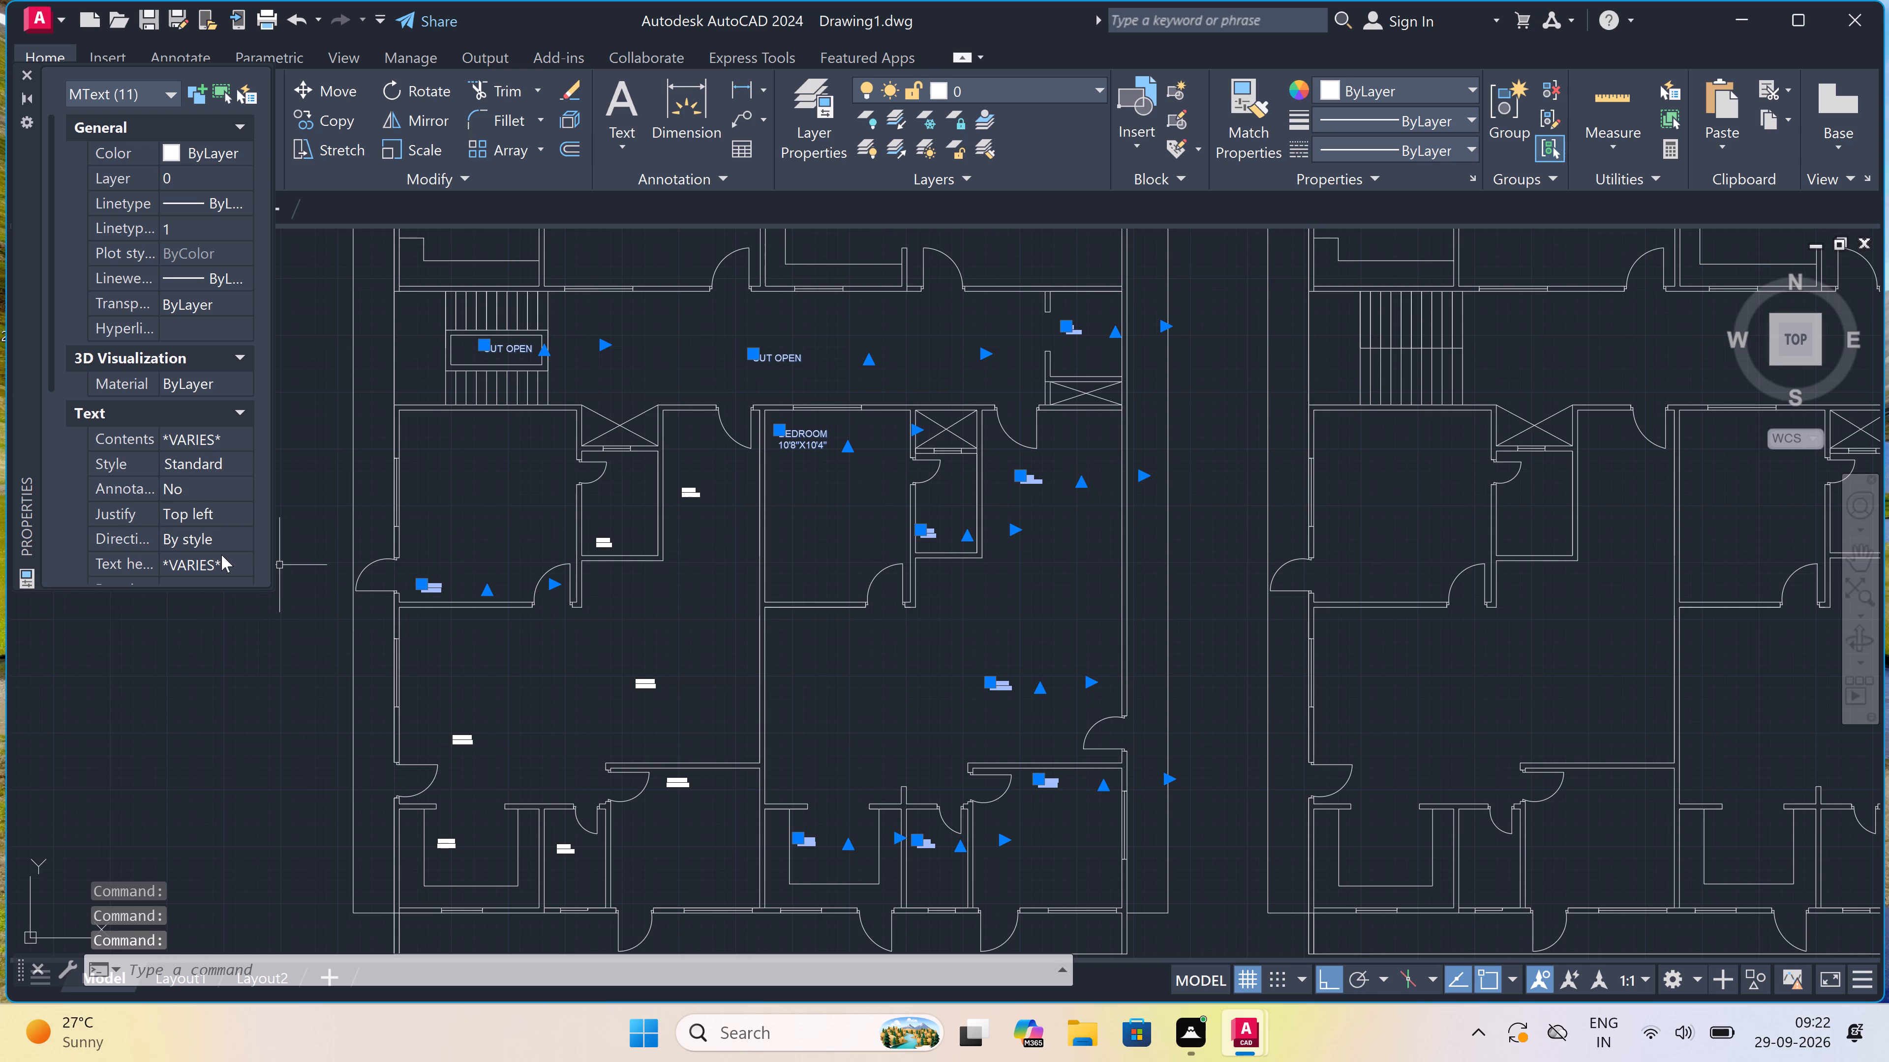
pyautogui.press('BackSpace')
pyautogui.press('6')
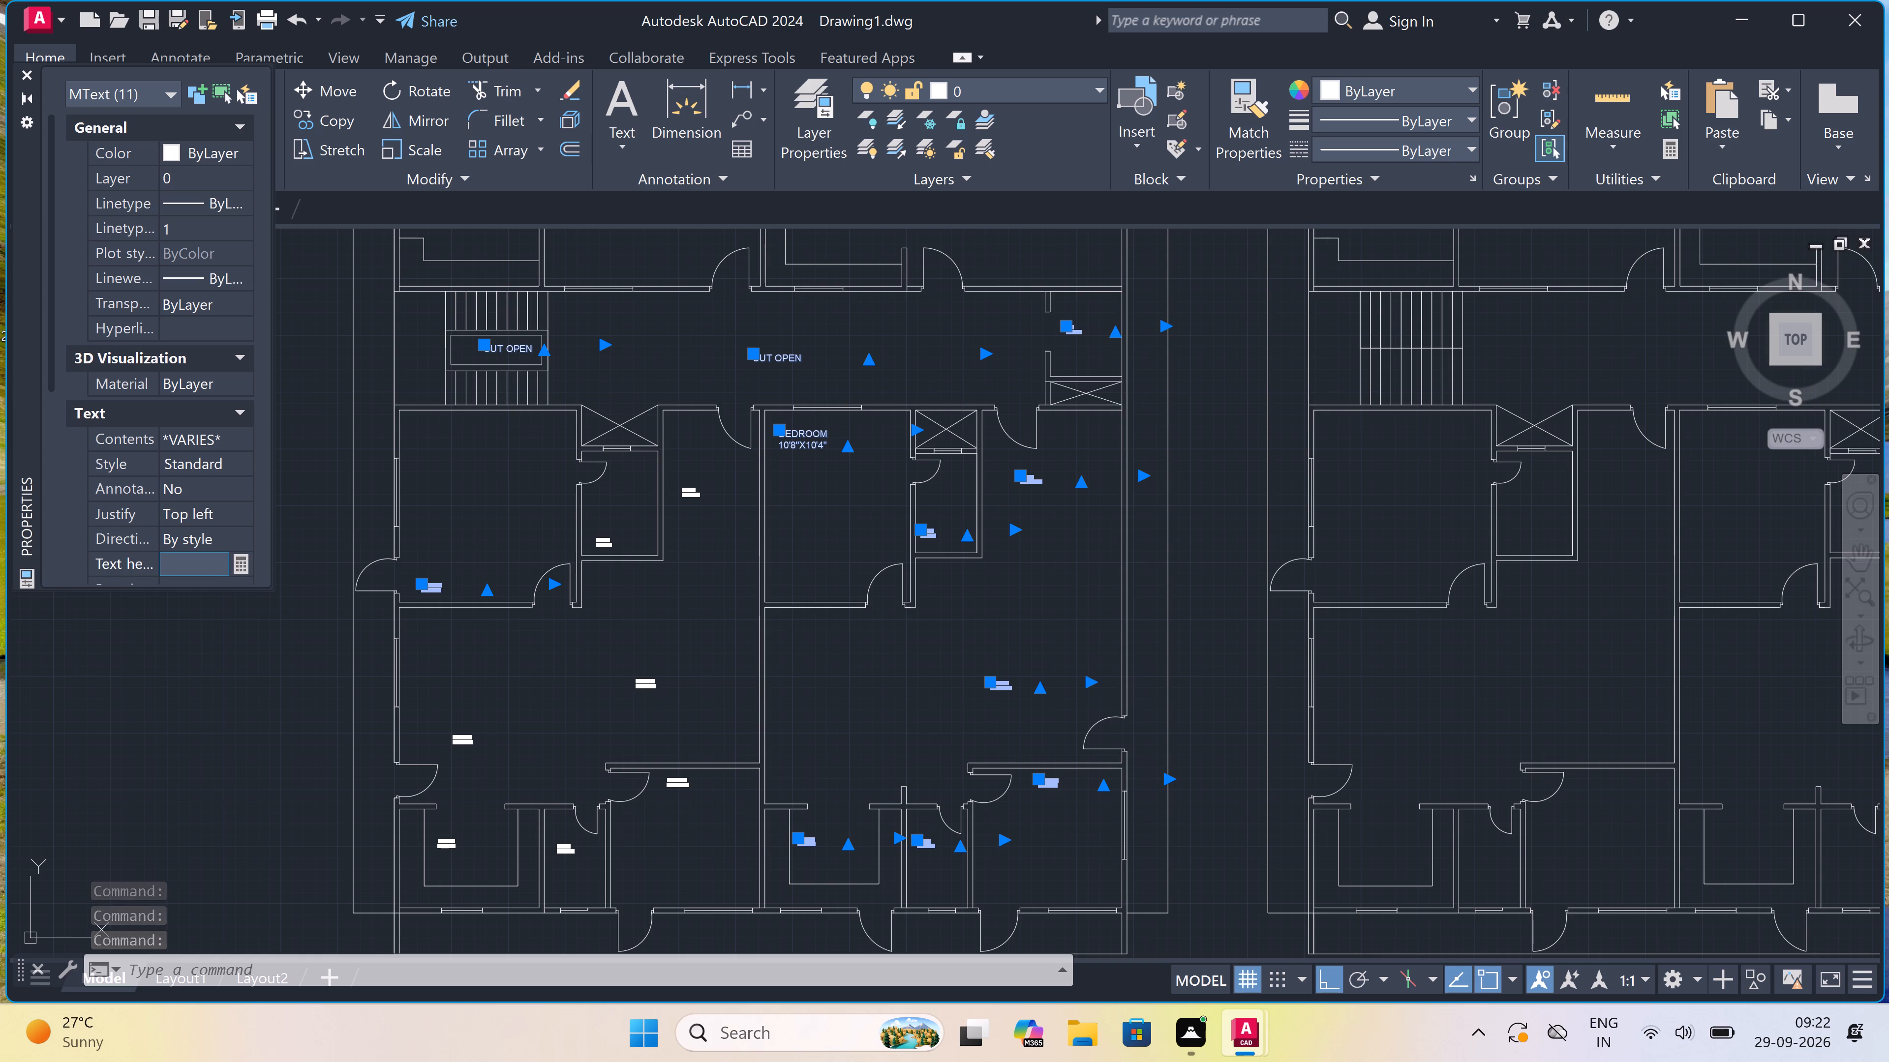
pyautogui.hotkey('shift', '"')
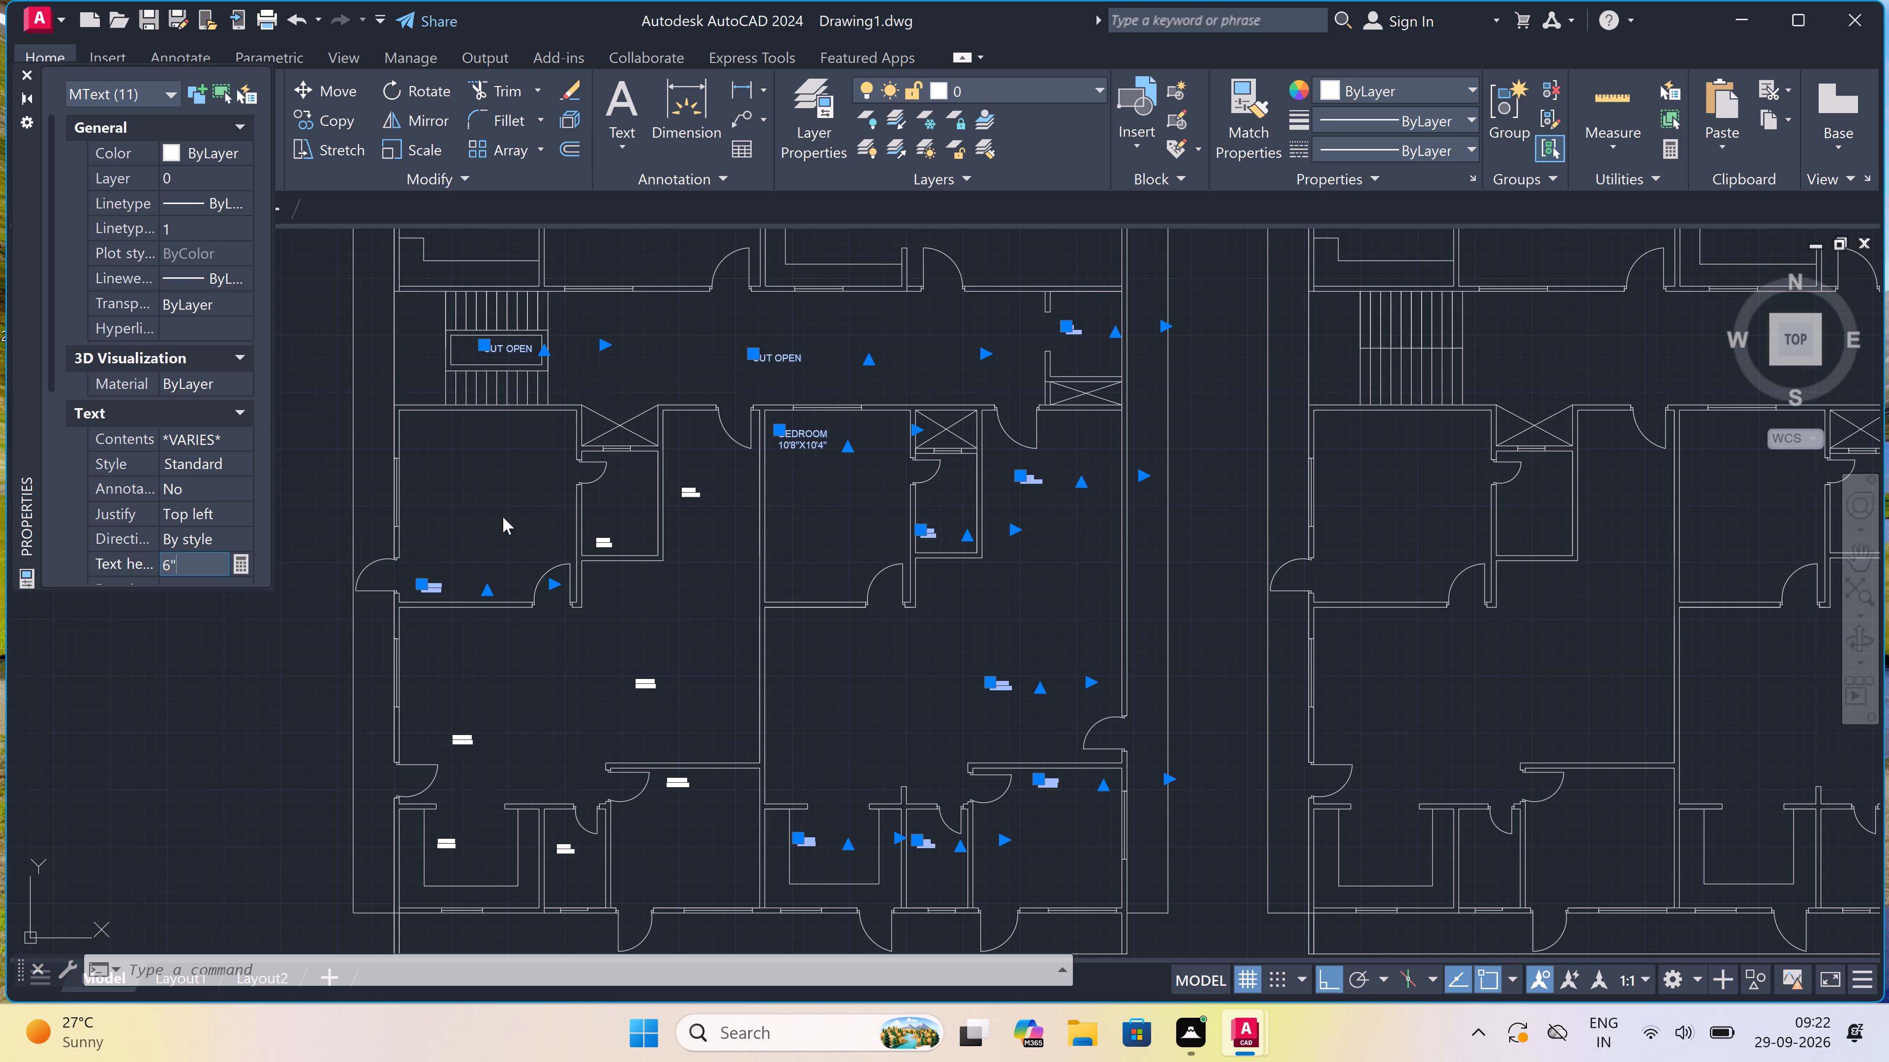
pyautogui.click(634, 587)
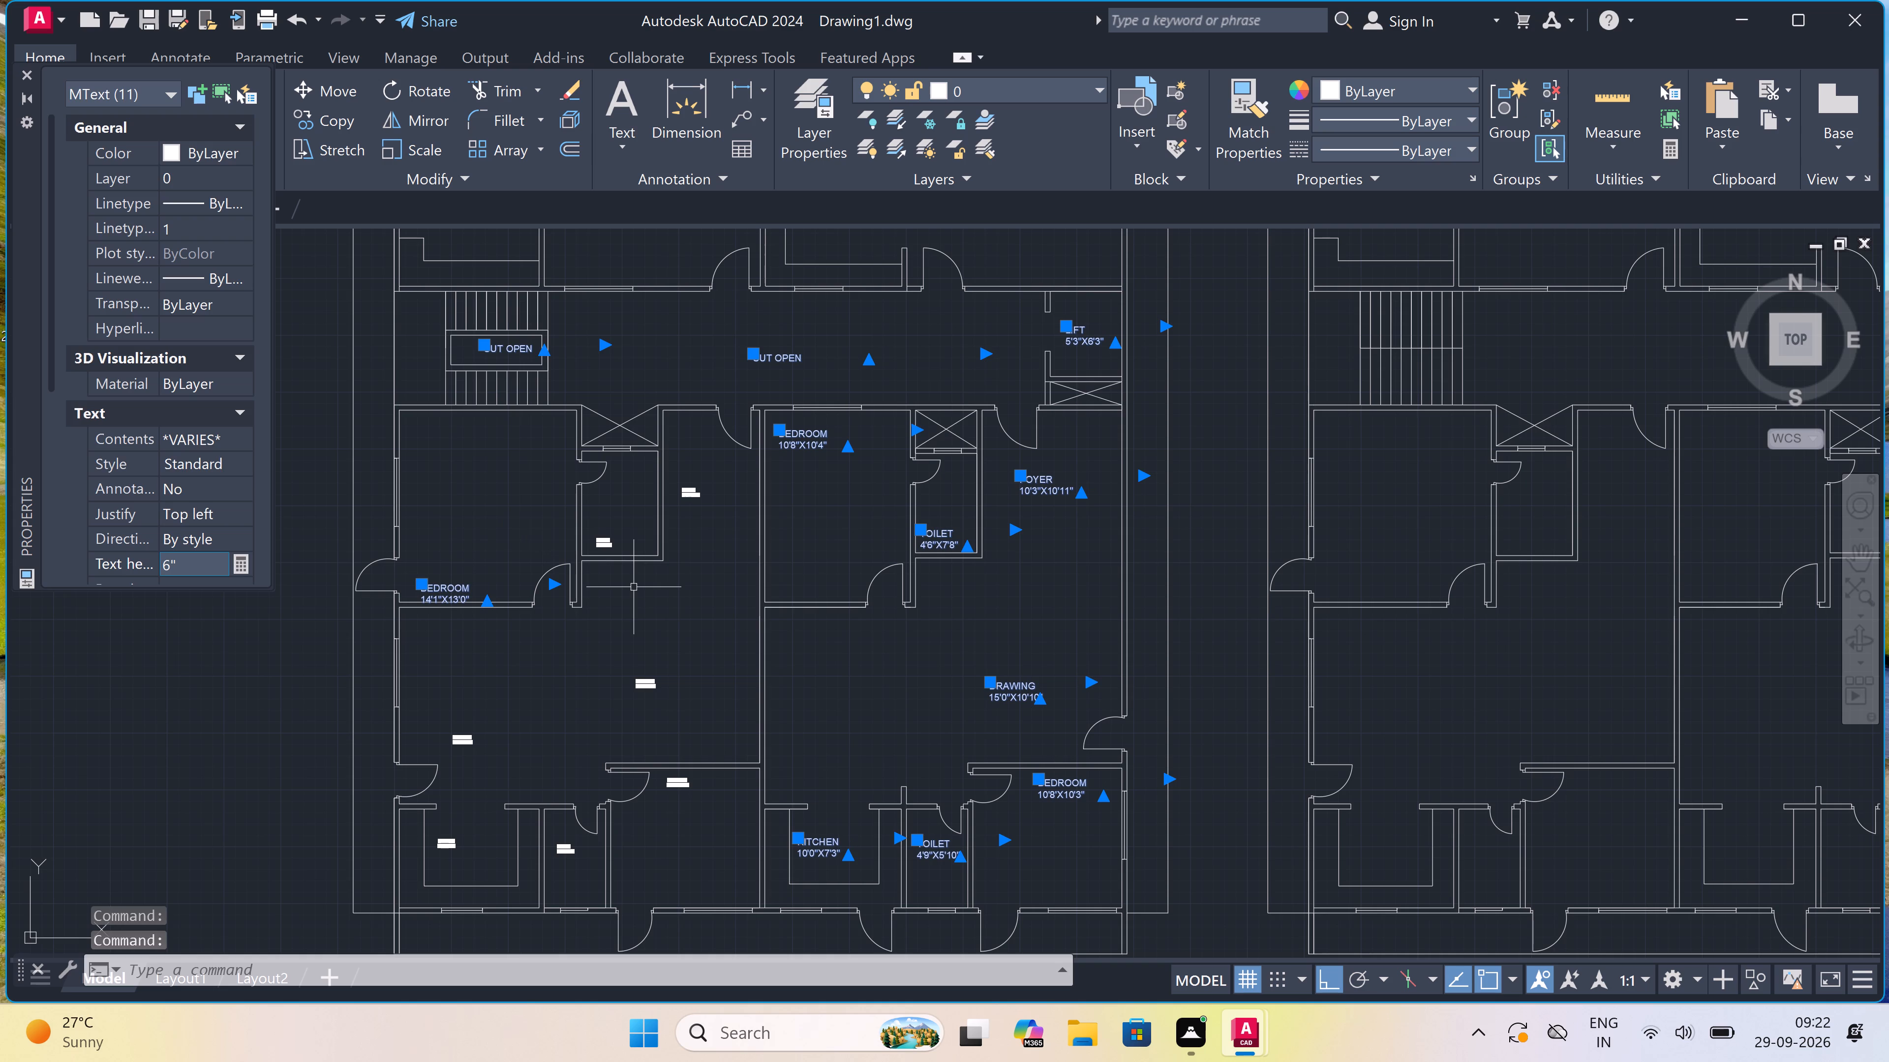
pyautogui.press('Escape')
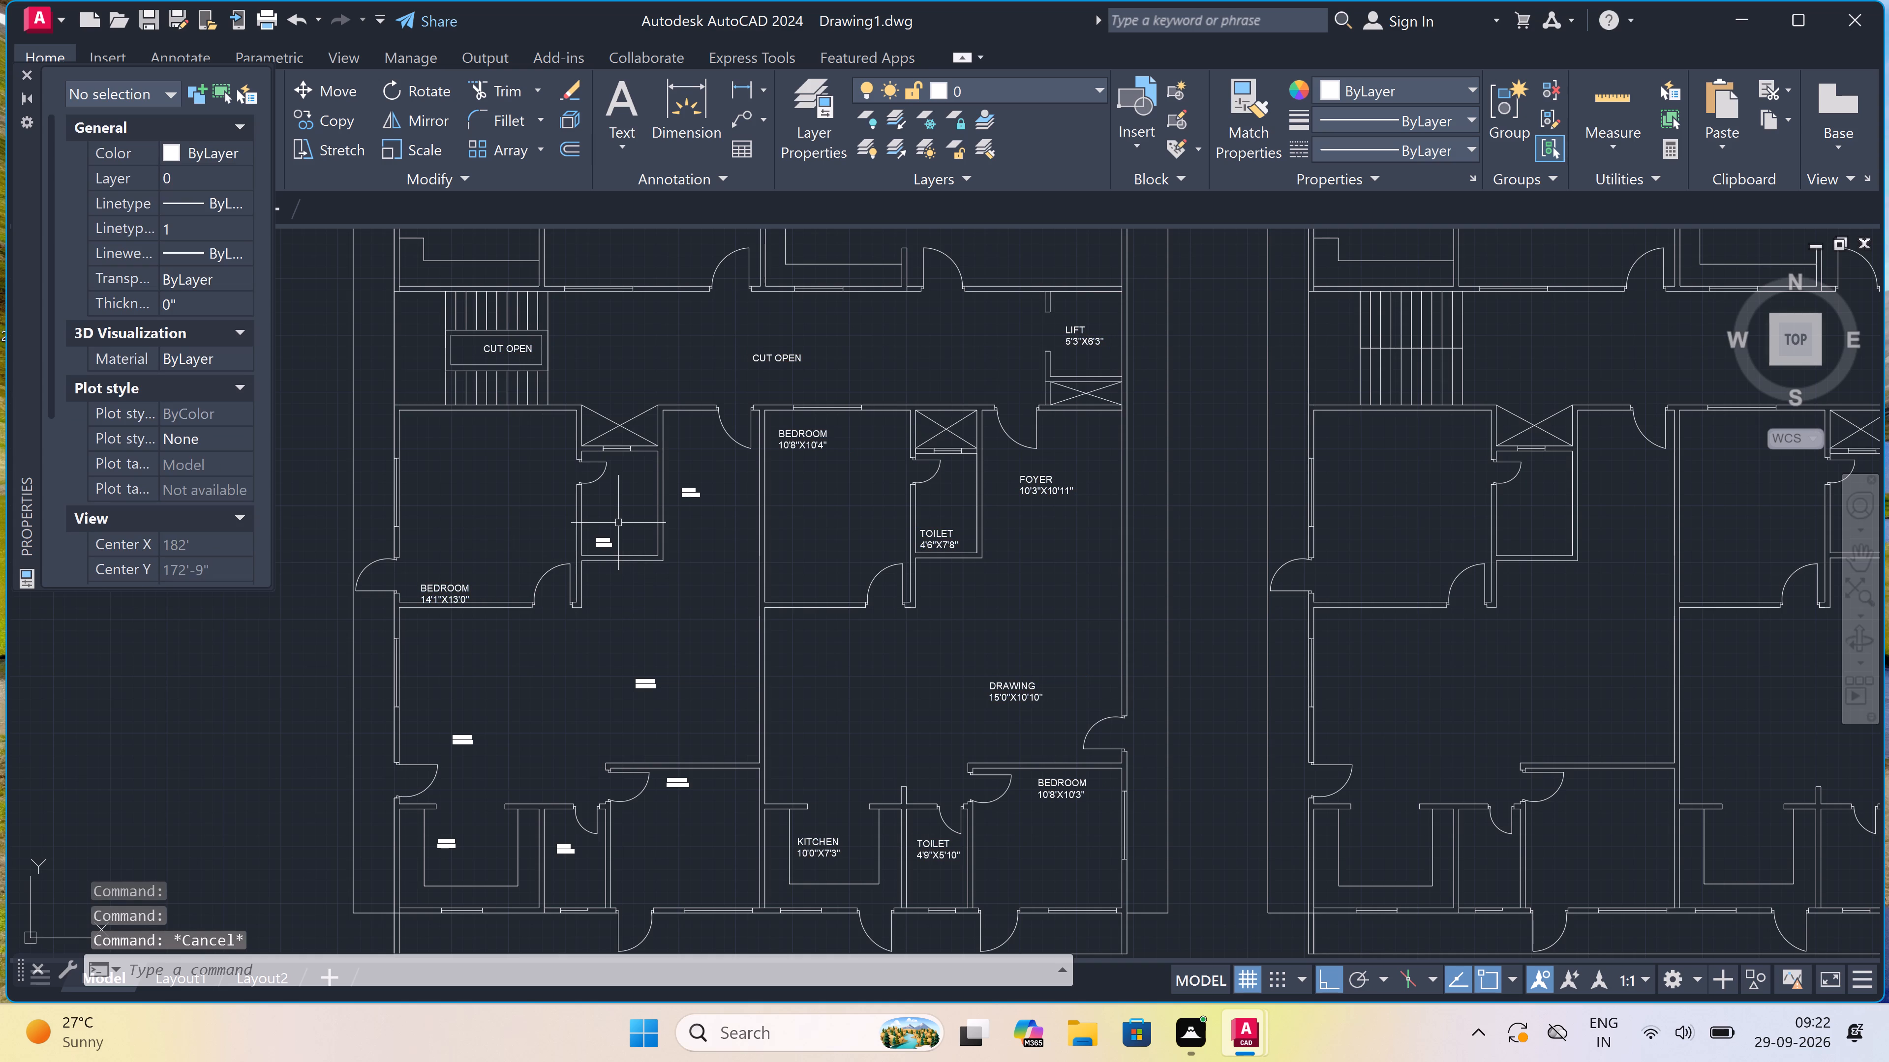
# Select the small TOILET label and the 7'1"X10'8" FOYER label in the lower-left unit together.
pyautogui.click(612, 546)
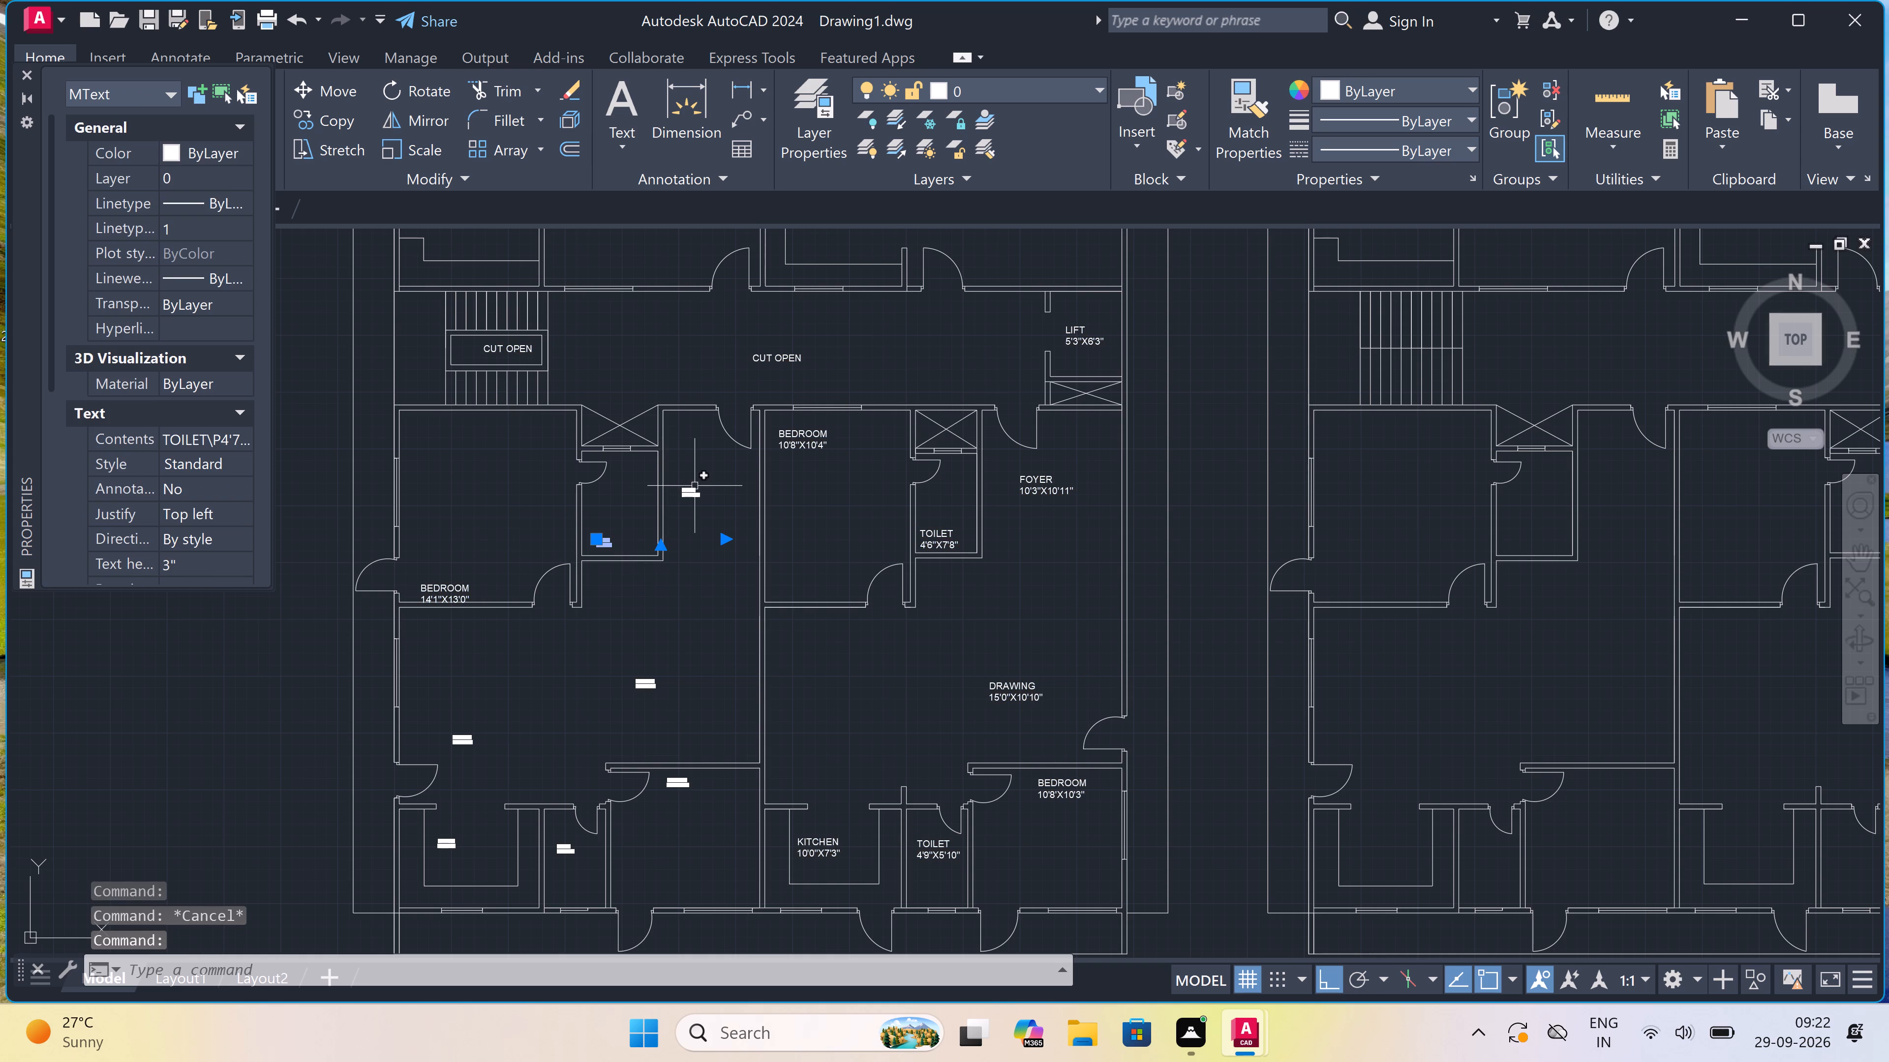
pyautogui.click(696, 486)
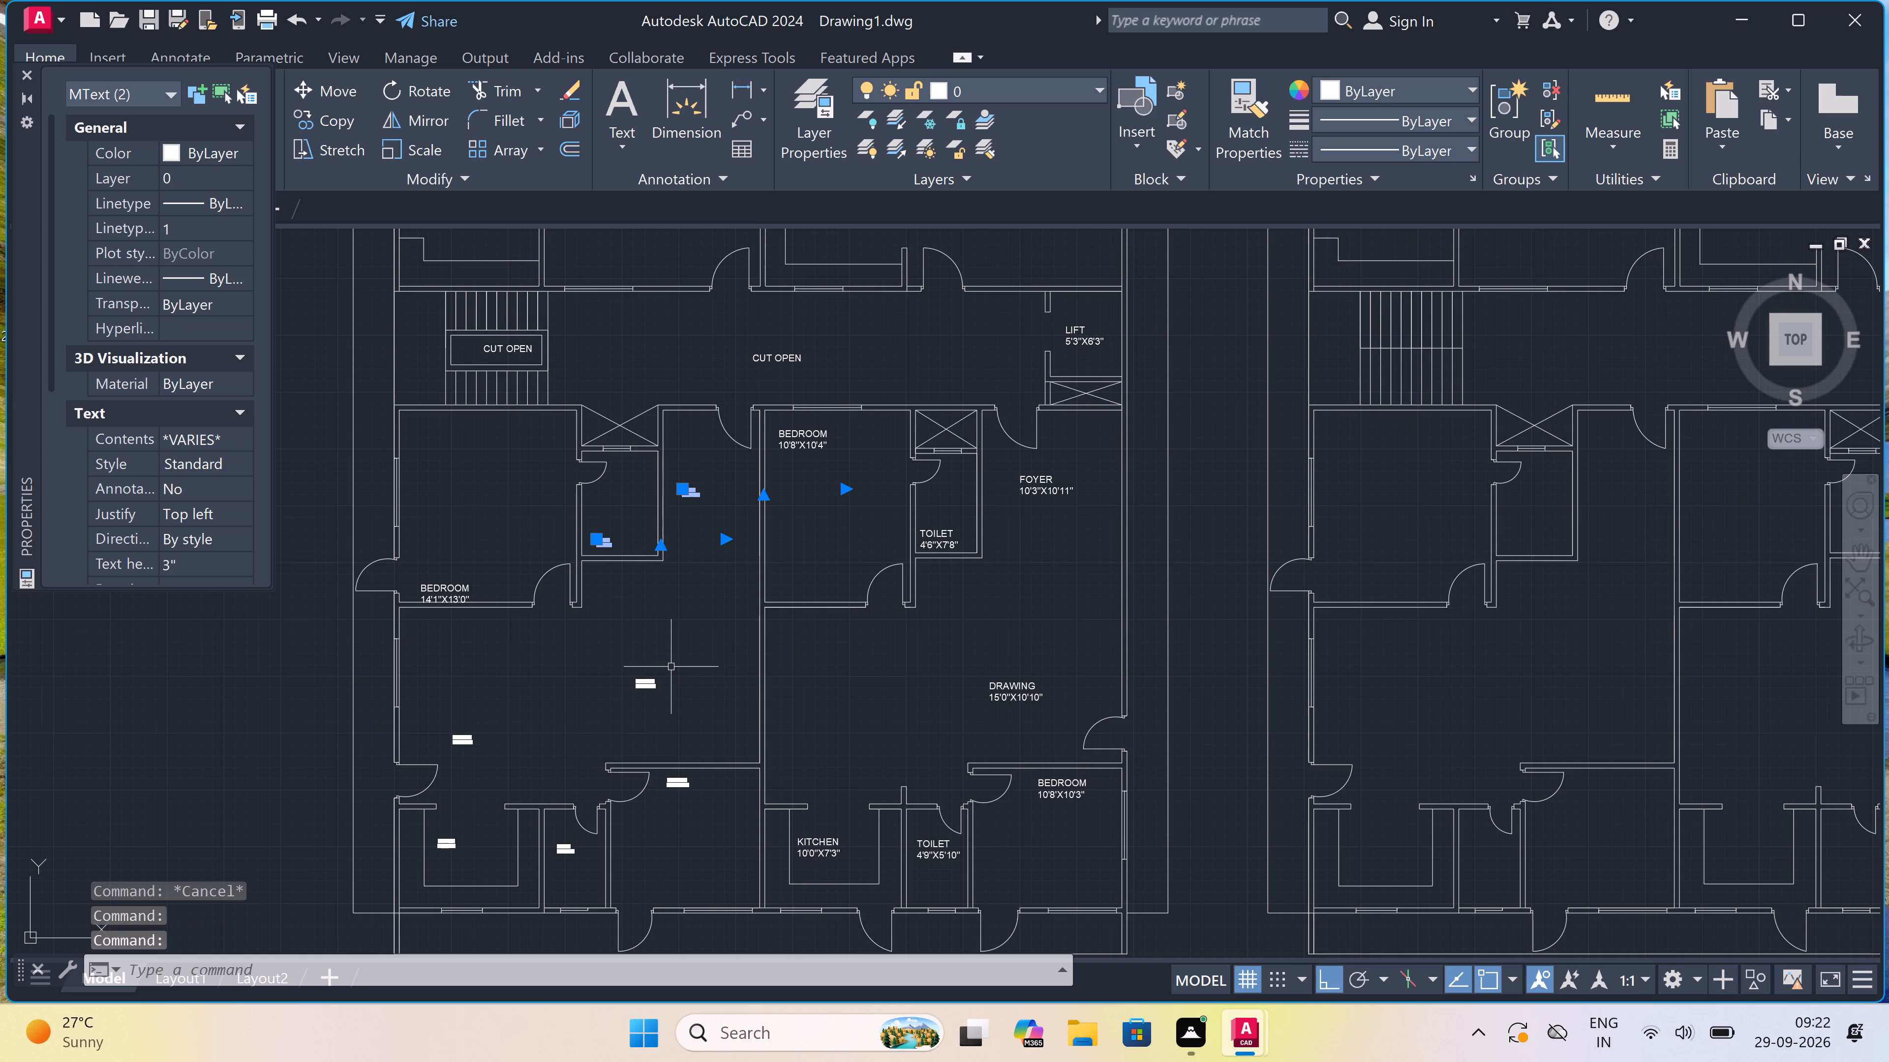
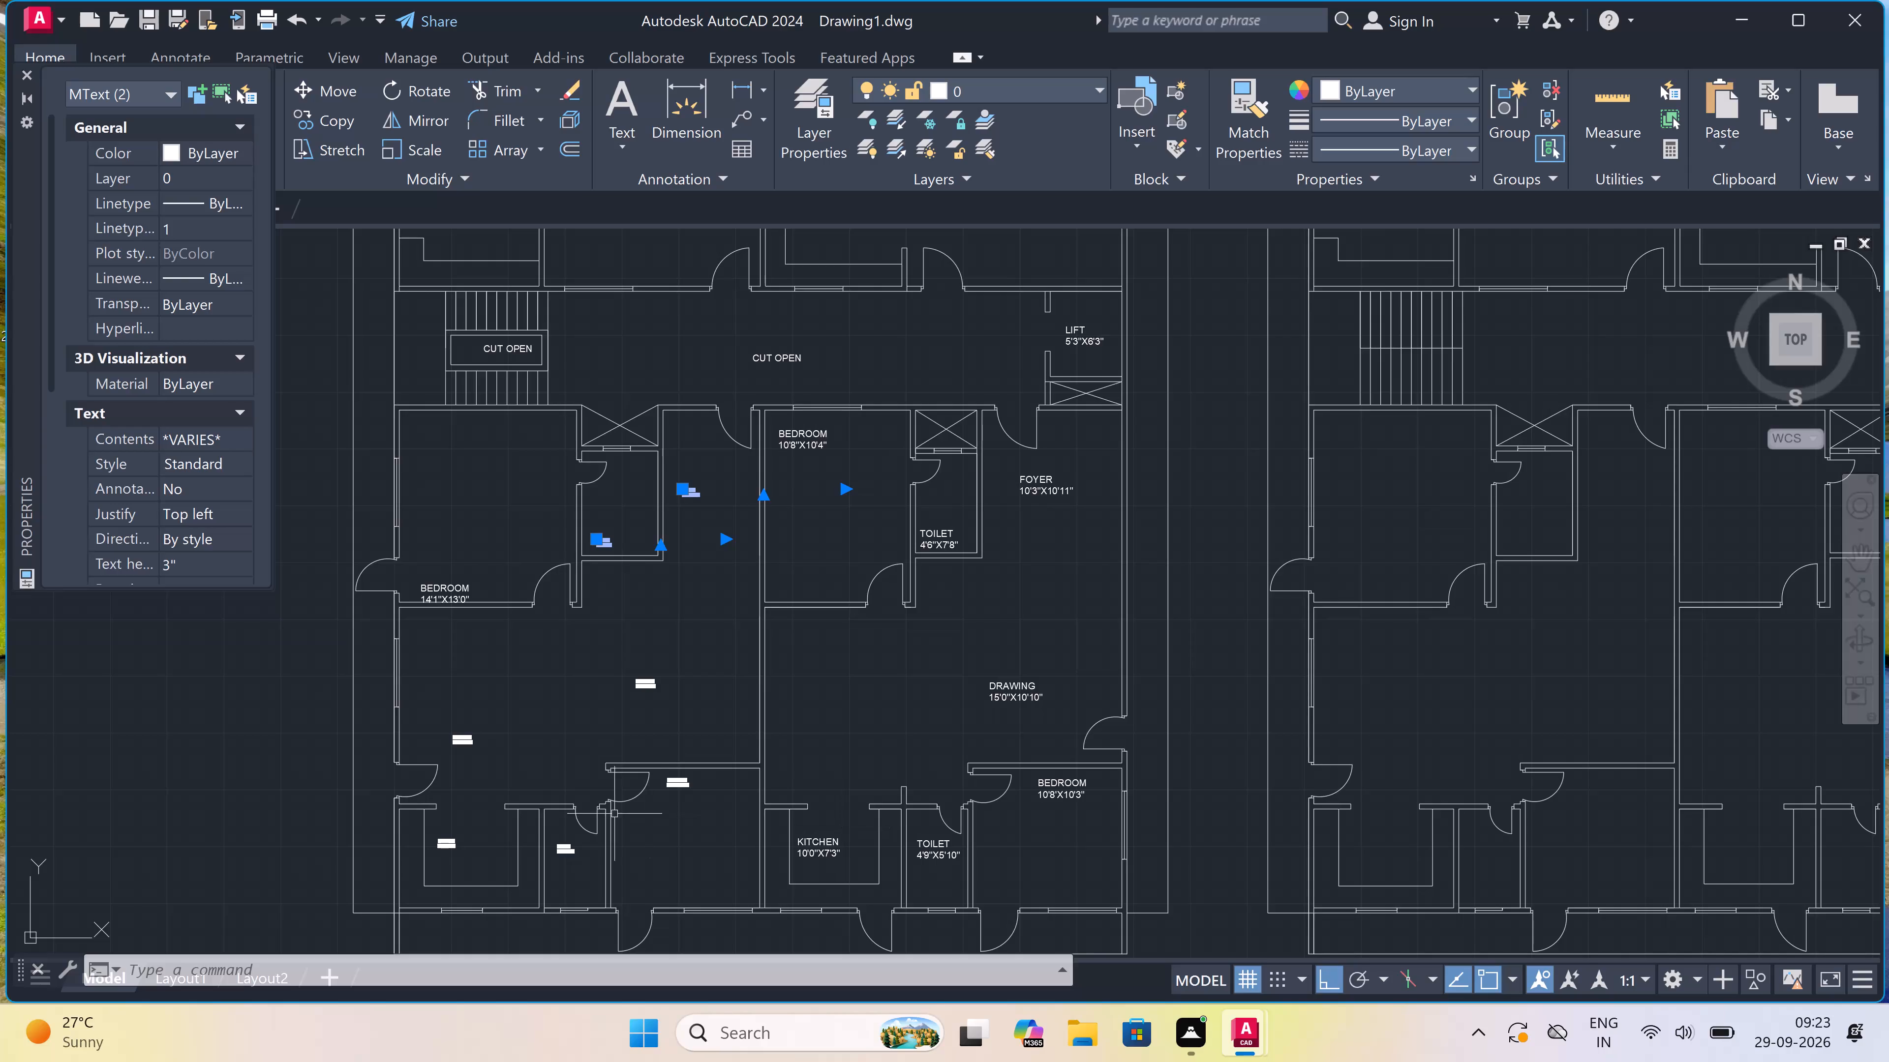
# Add the lower-left unit's remaining bedroom, drawing, kitchen and toilet labels to the selected TOILET and FOYER labels, set text height to 6", and clear the selection.
pyautogui.click(672, 777)
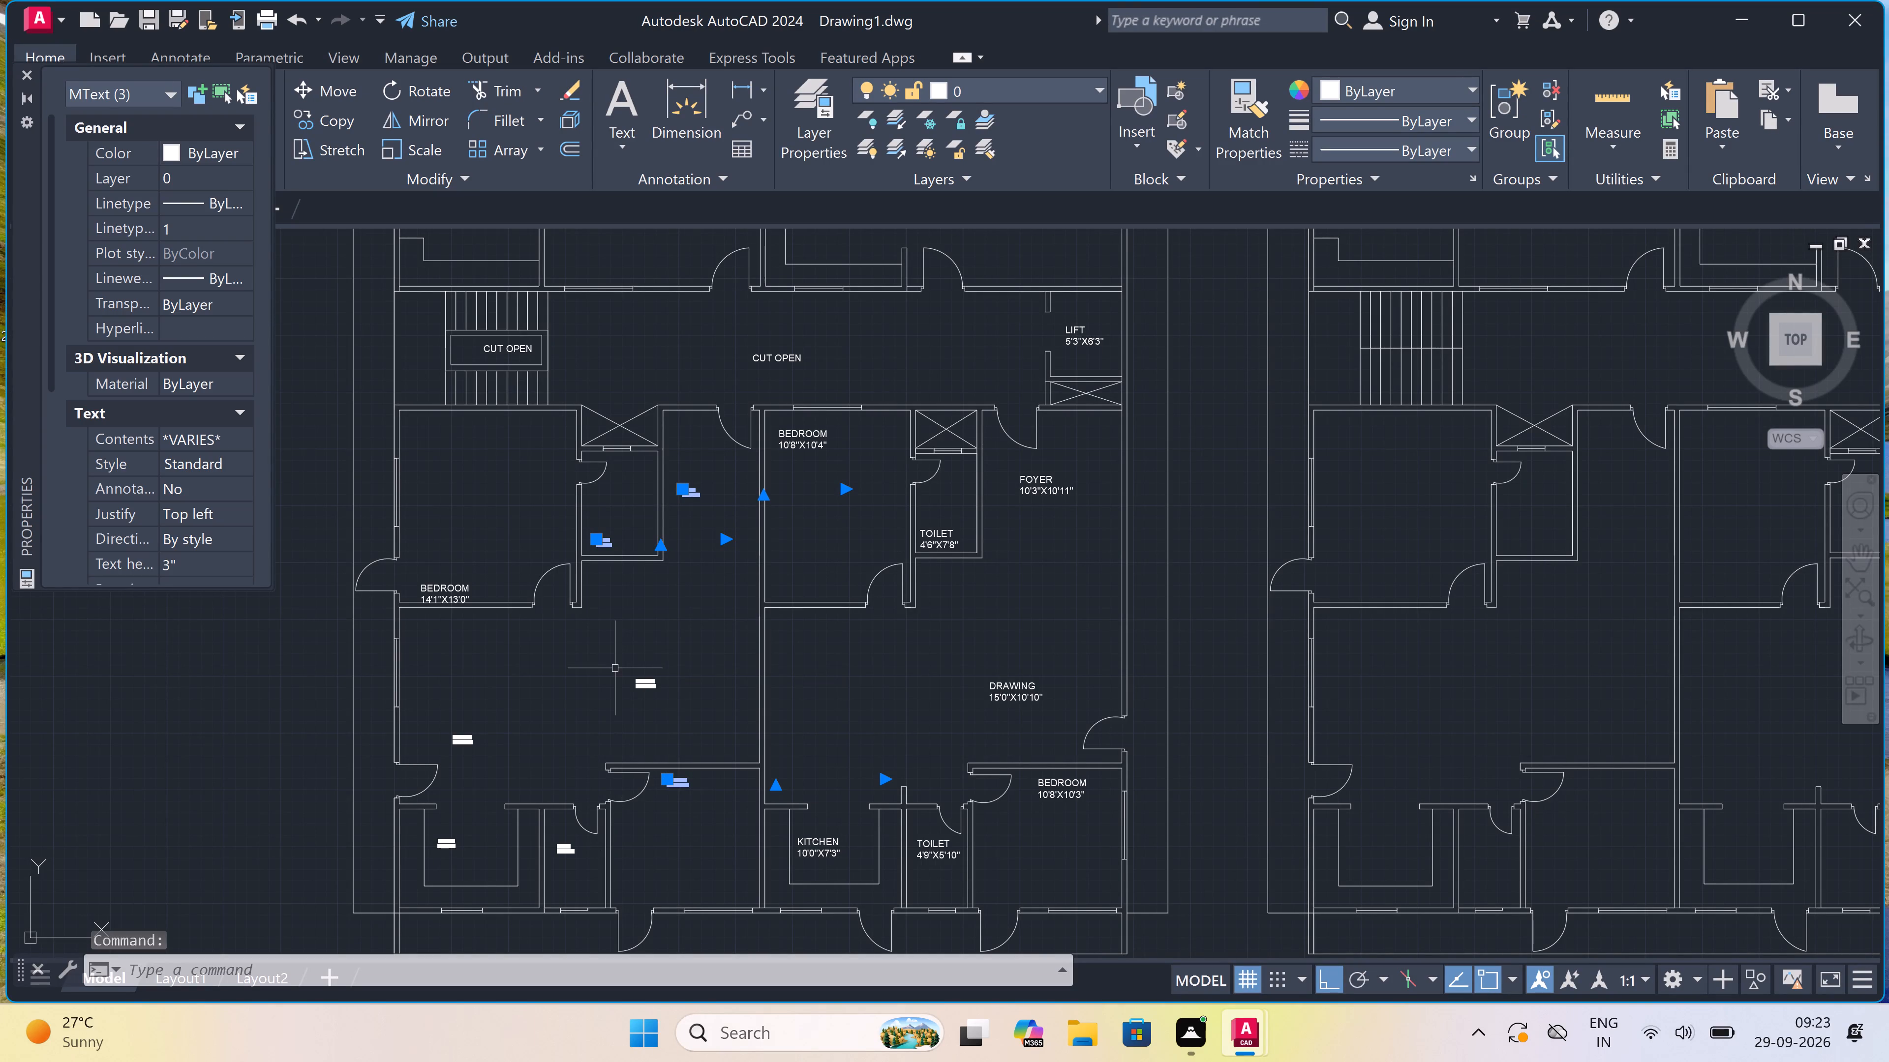
pyautogui.click(637, 687)
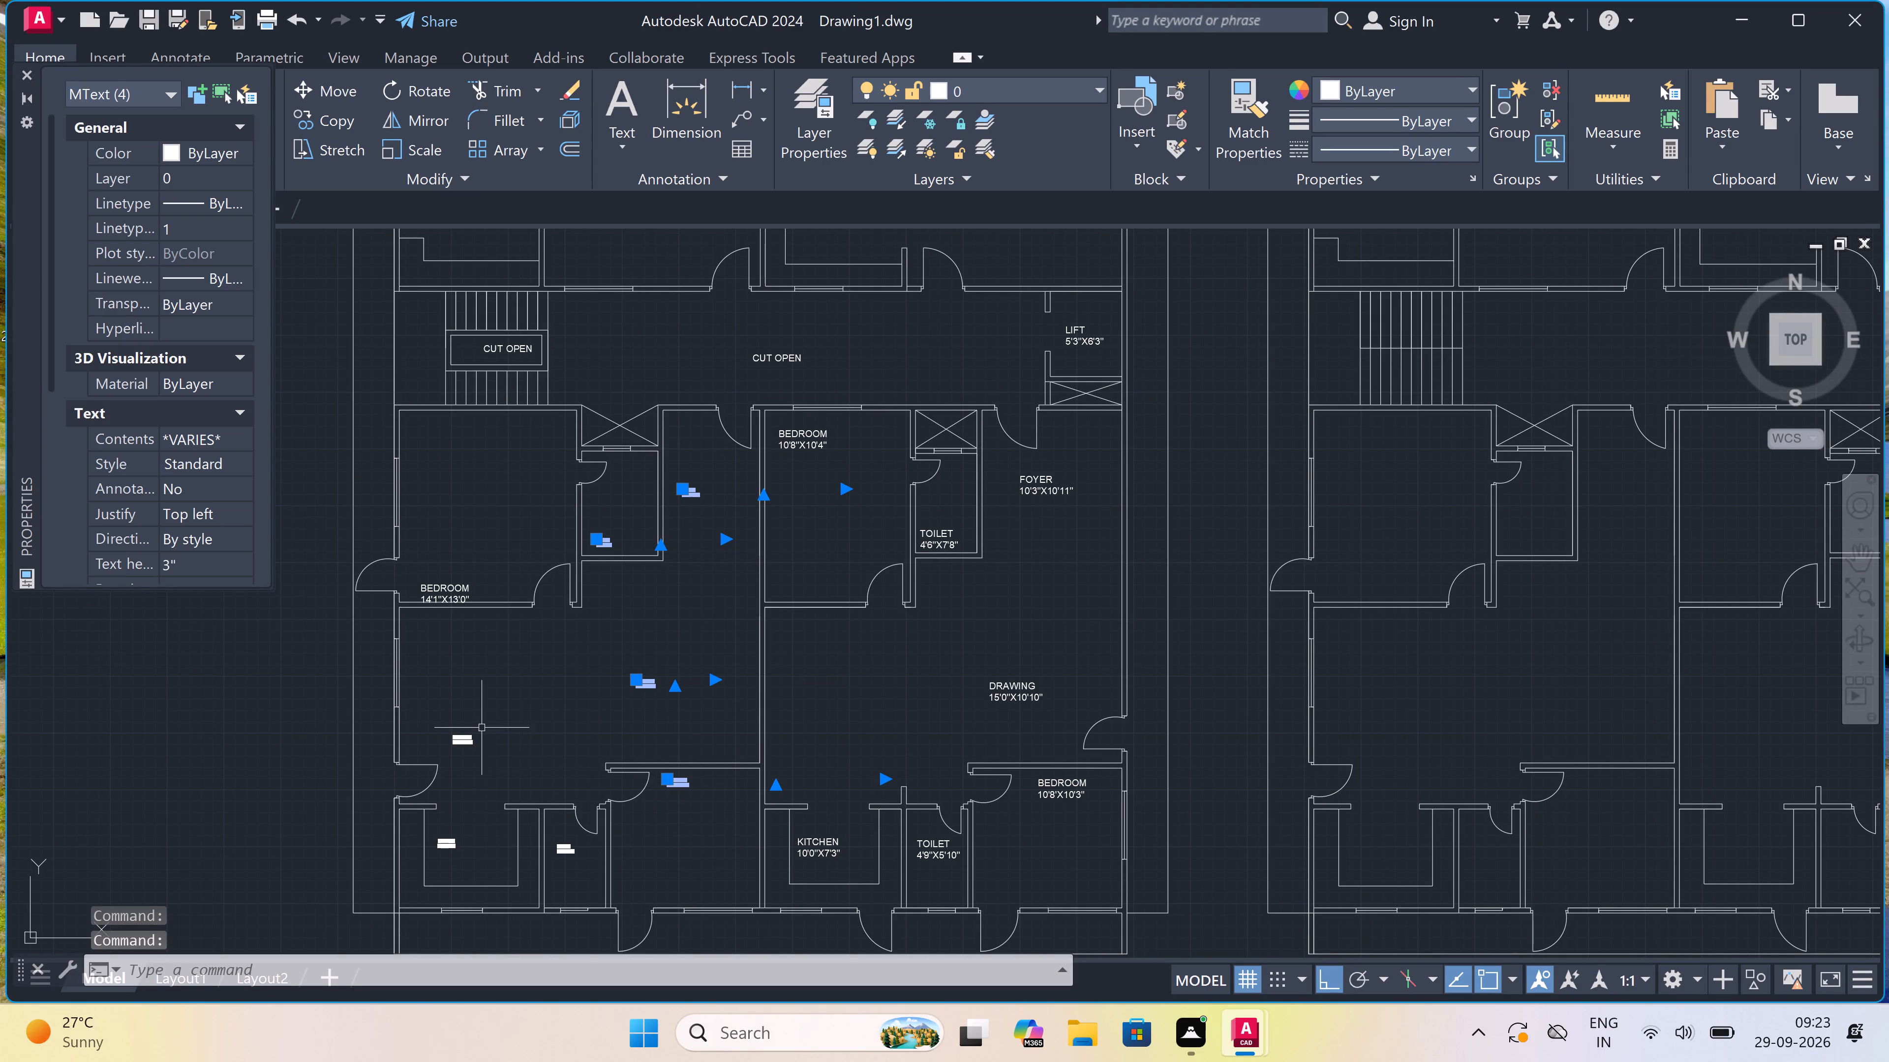
pyautogui.click(466, 743)
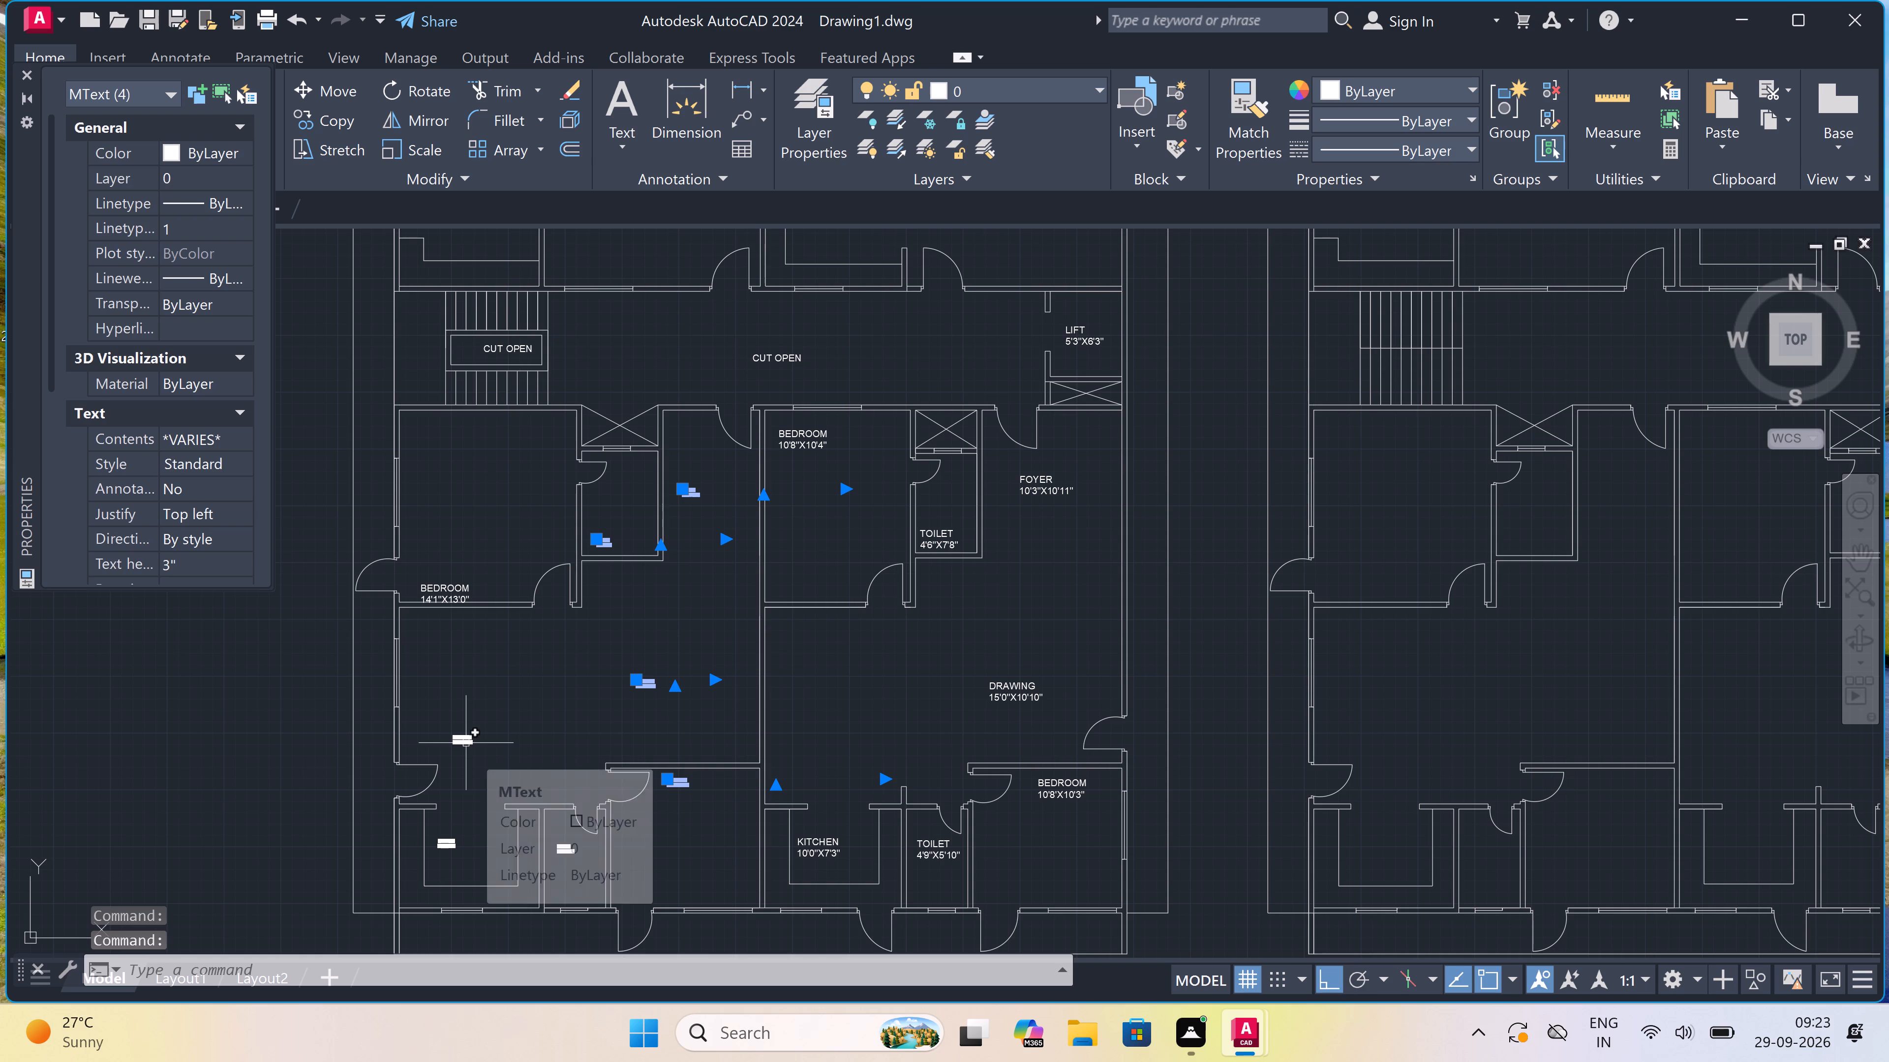
pyautogui.click(440, 839)
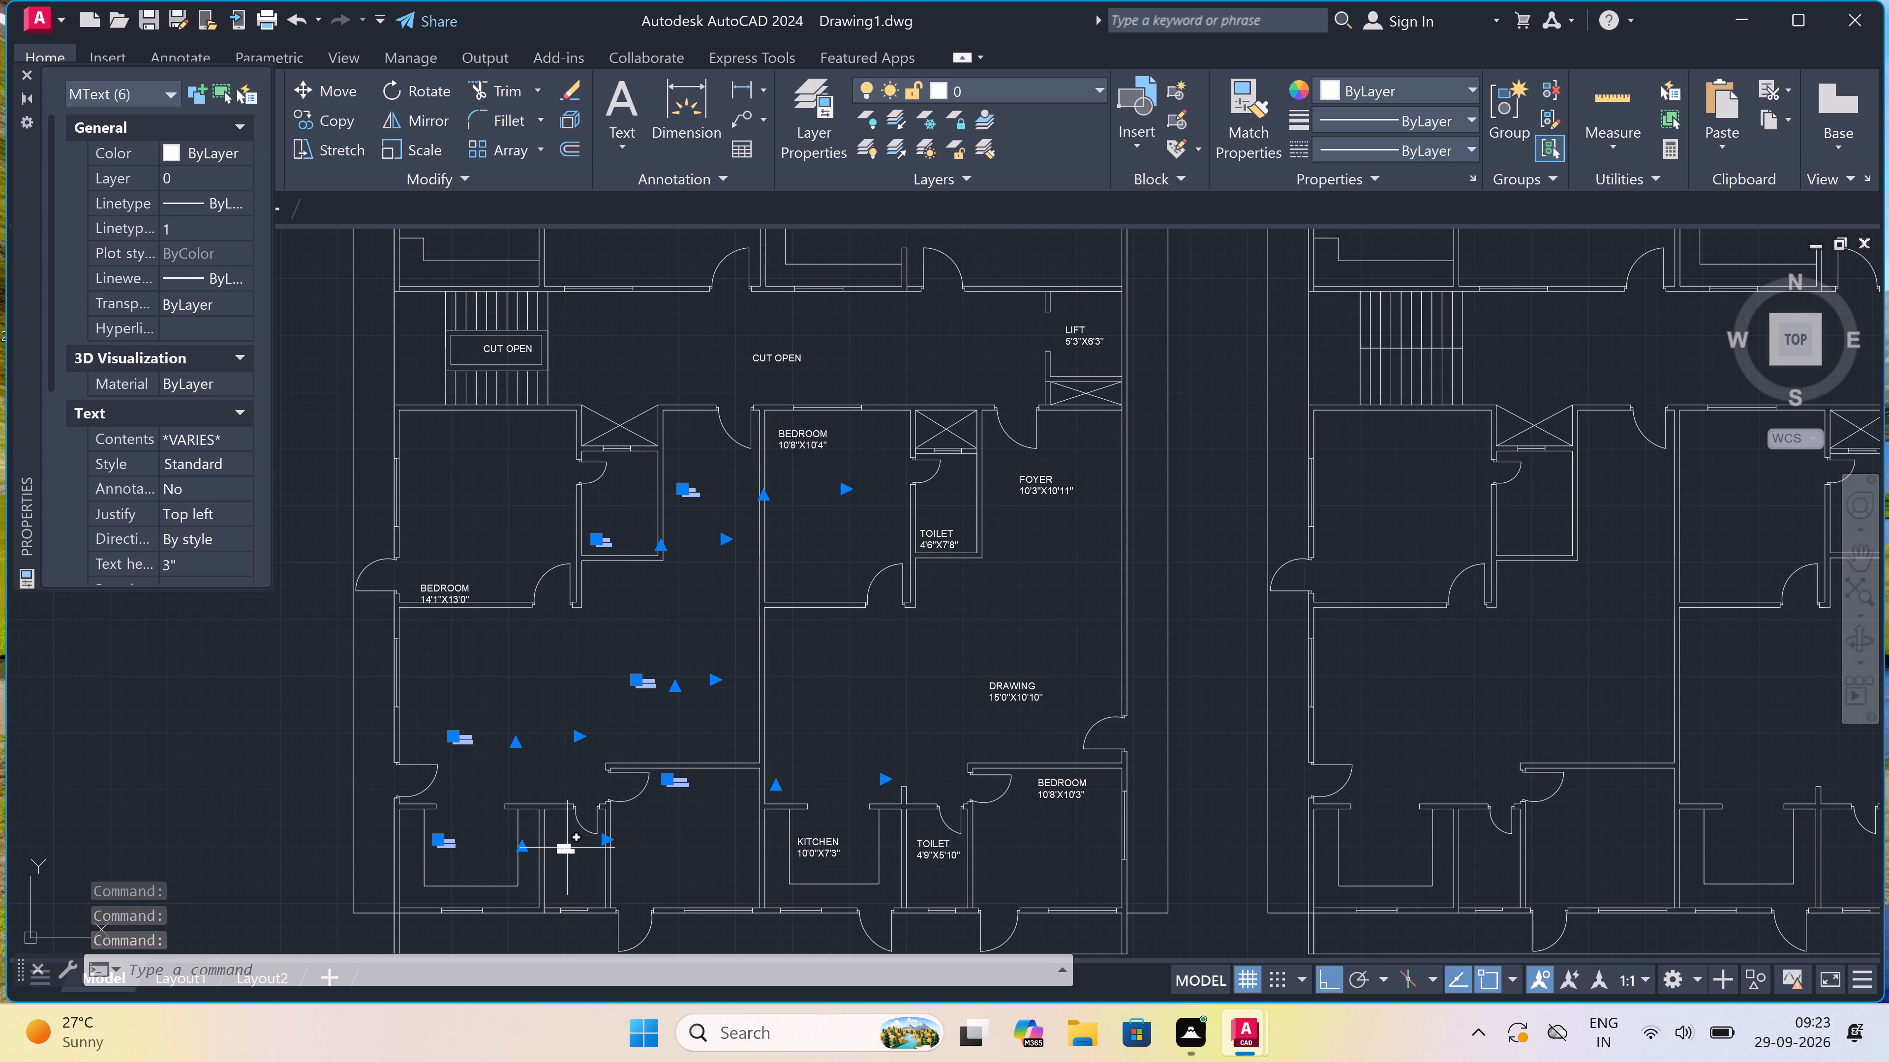
pyautogui.click(564, 848)
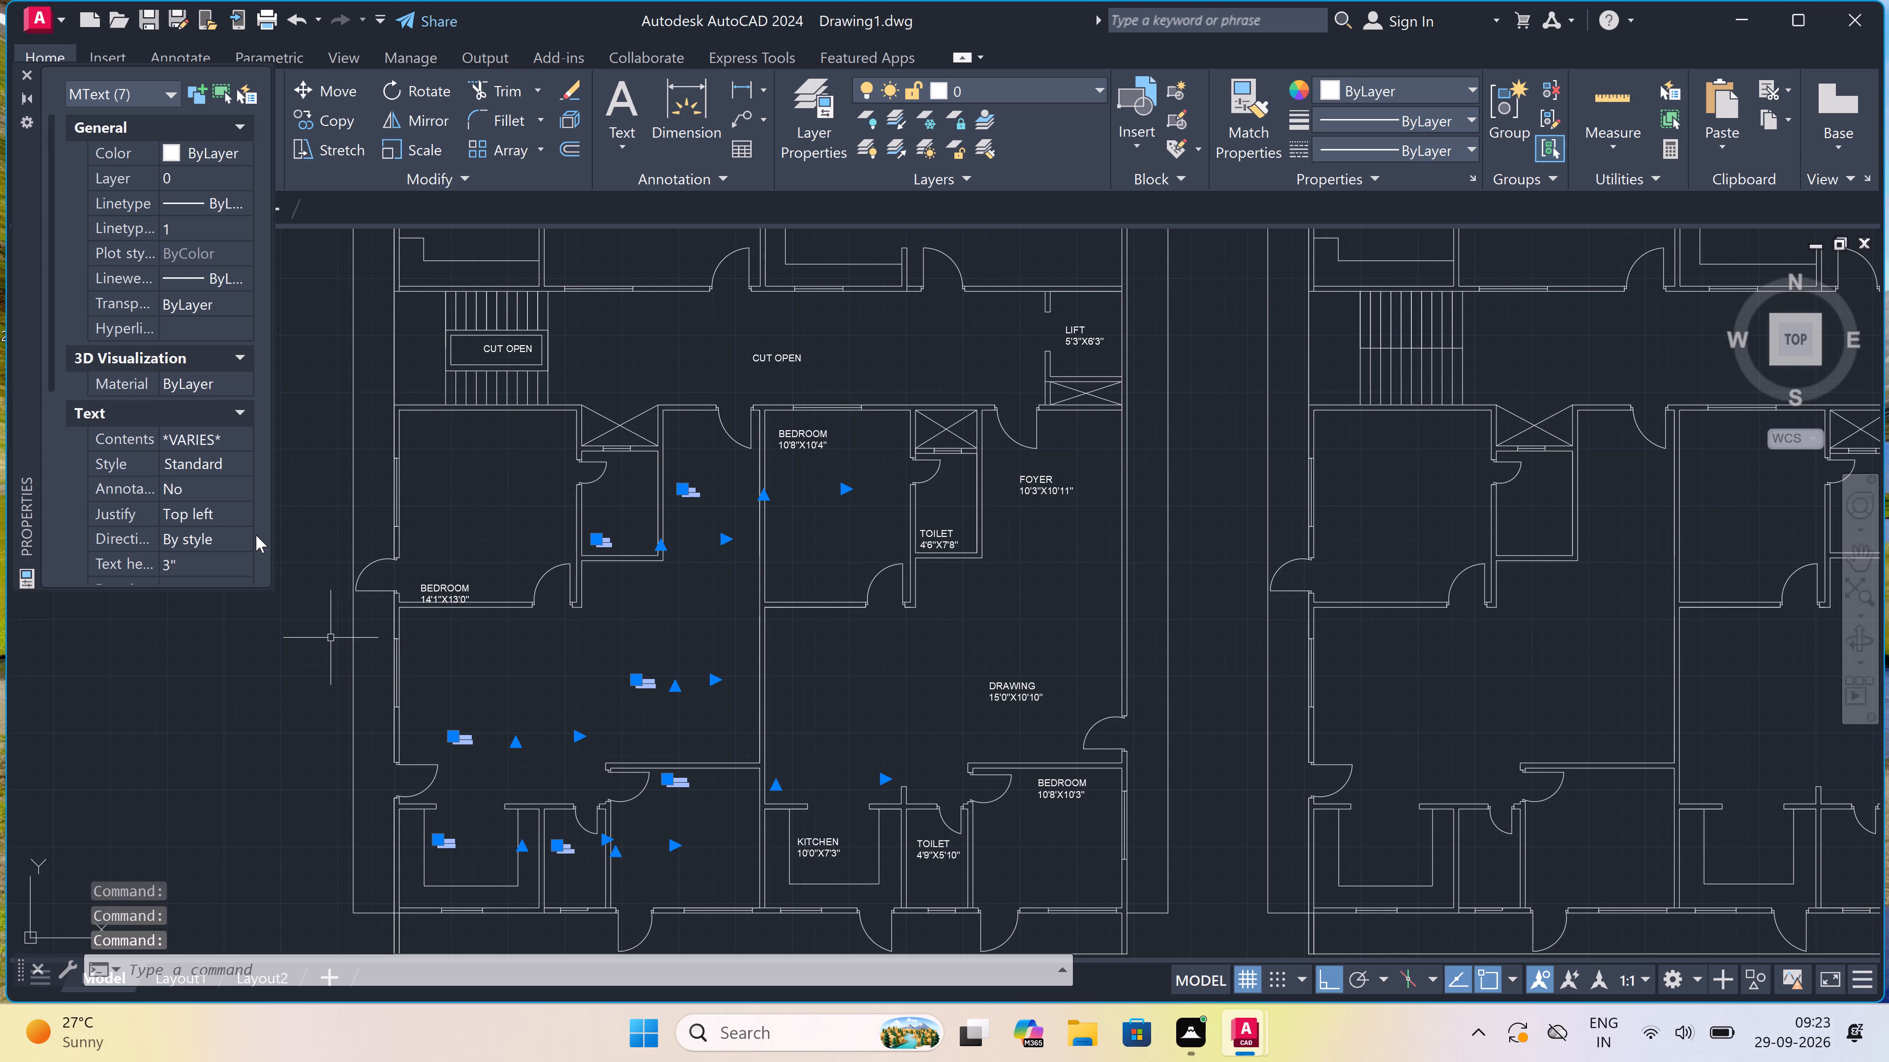
pyautogui.click(227, 569)
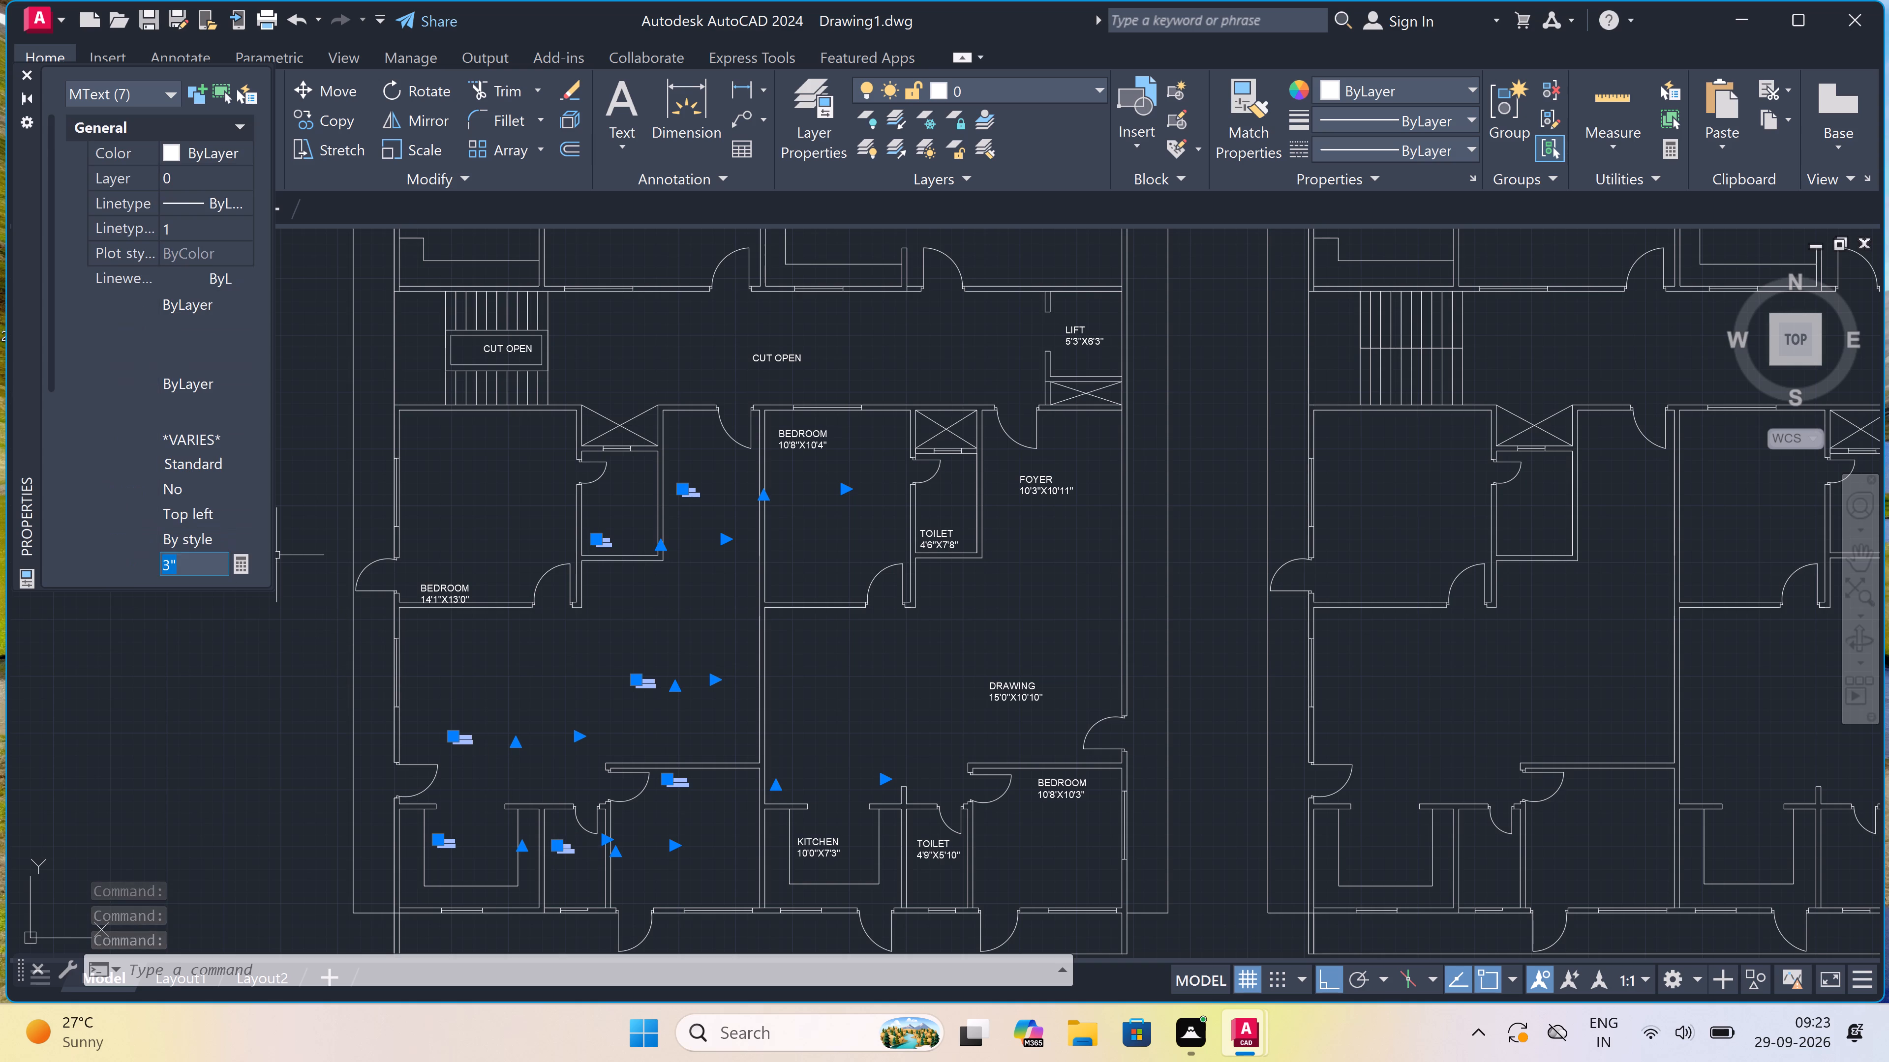
pyautogui.press('BackSpace')
pyautogui.press('6')
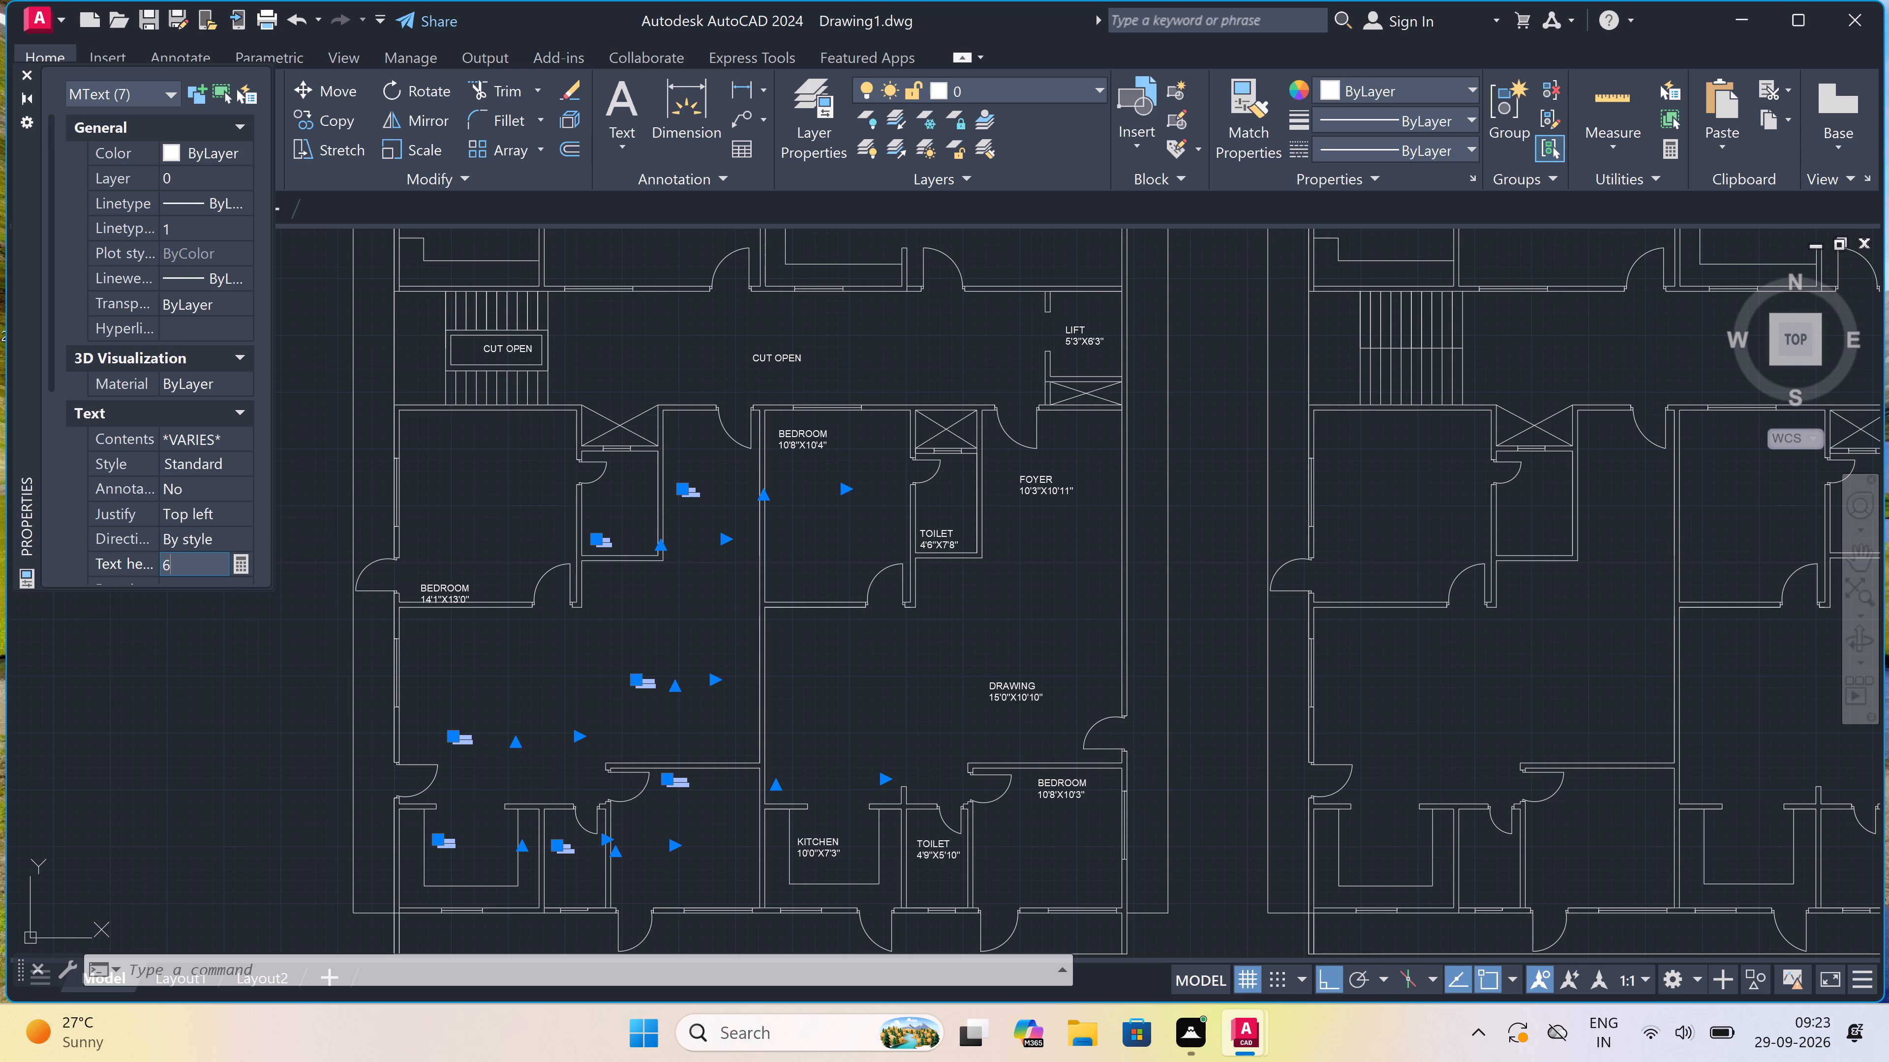
pyautogui.hotkey('shift', '"')
pyautogui.click(532, 659)
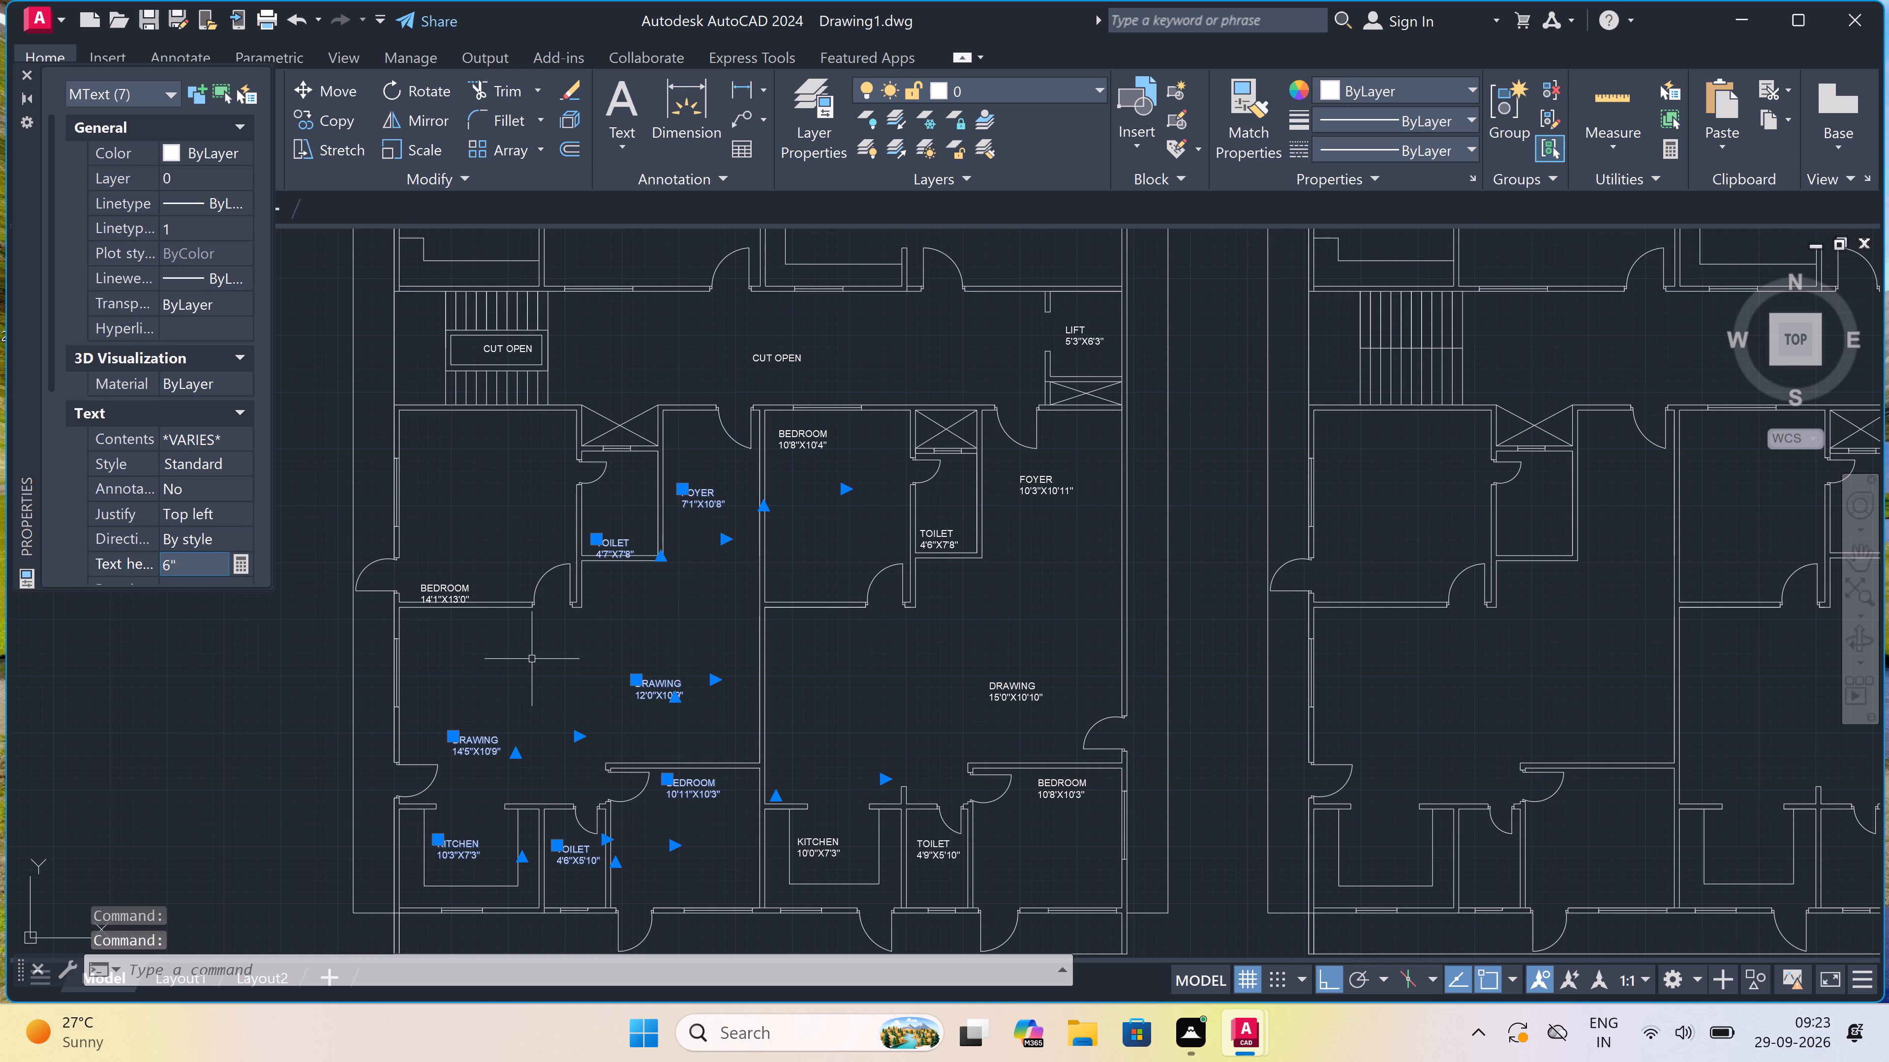
pyautogui.press('Escape')
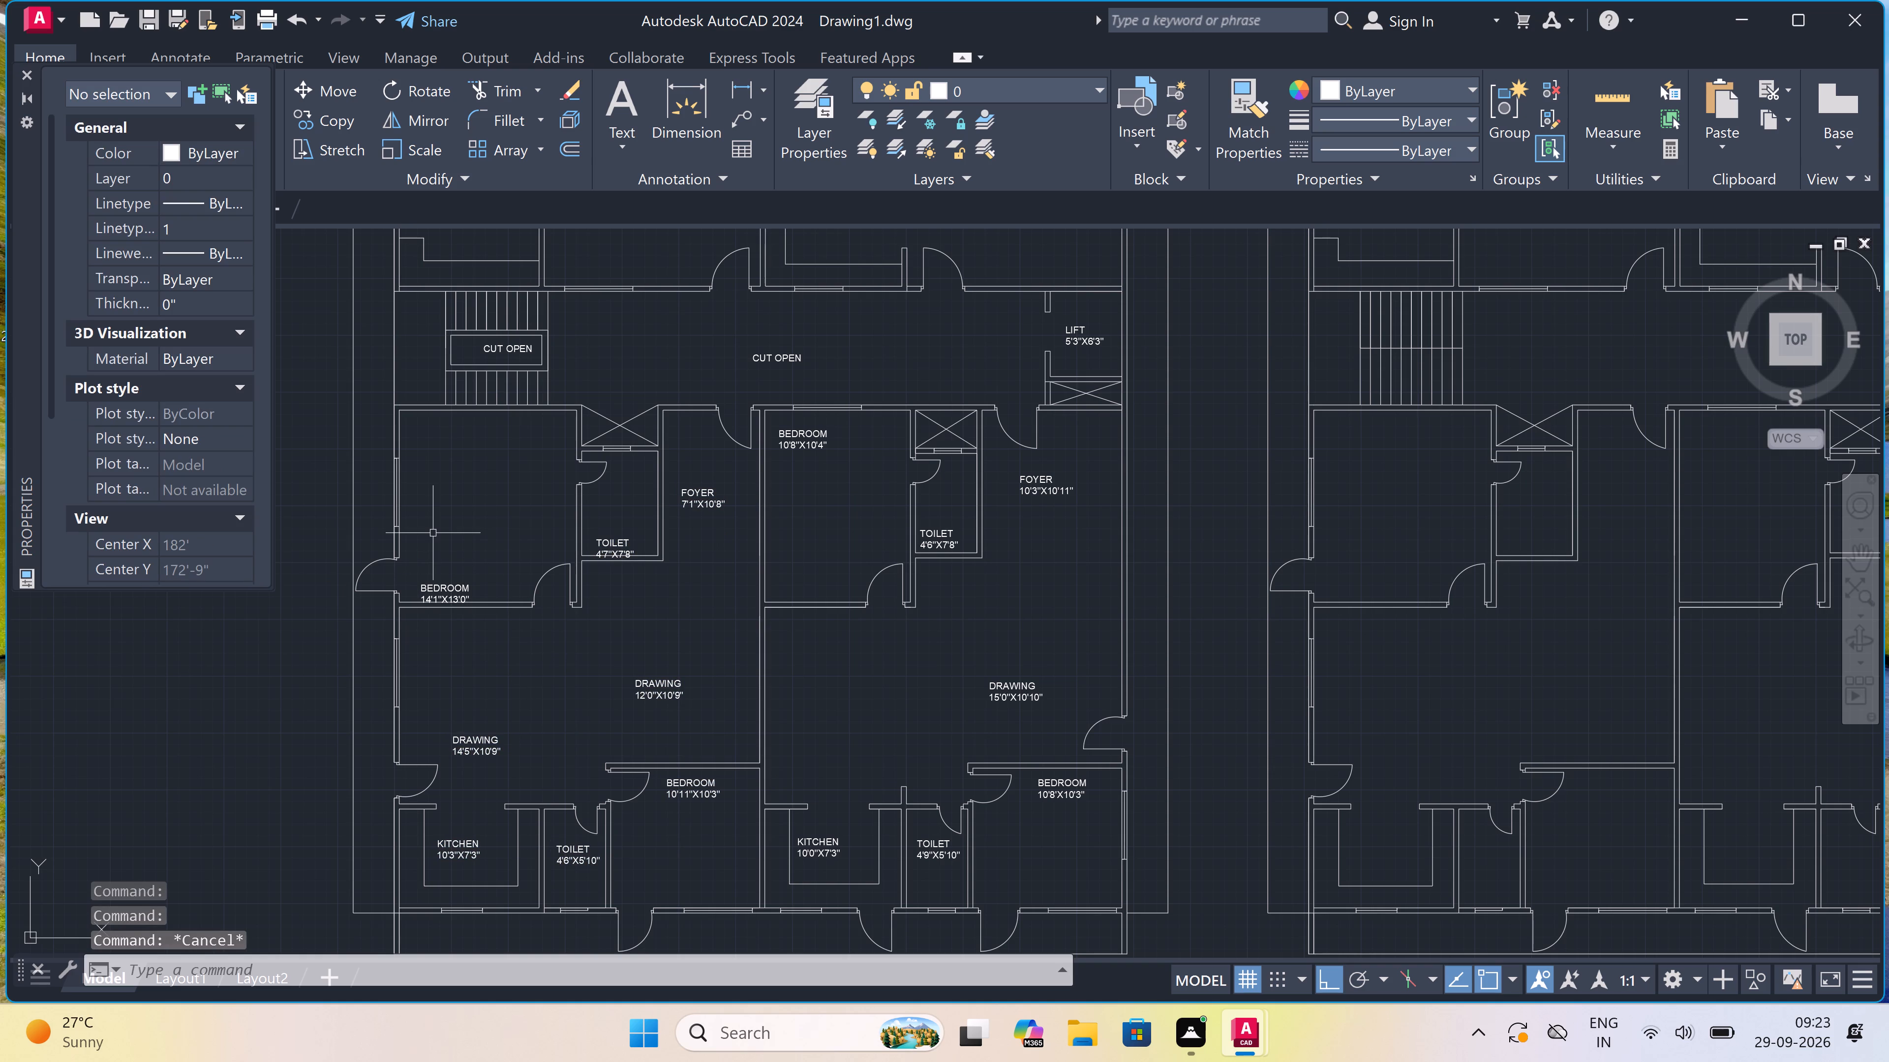
# Move the 14'1"X13'0" BEDROOM label straight up, clear of the room's bottom wall, and clear the selection.
pyautogui.keyDown('ctrl'); pyautogui.scroll(1, 415, 554); pyautogui.keyUp('ctrl')
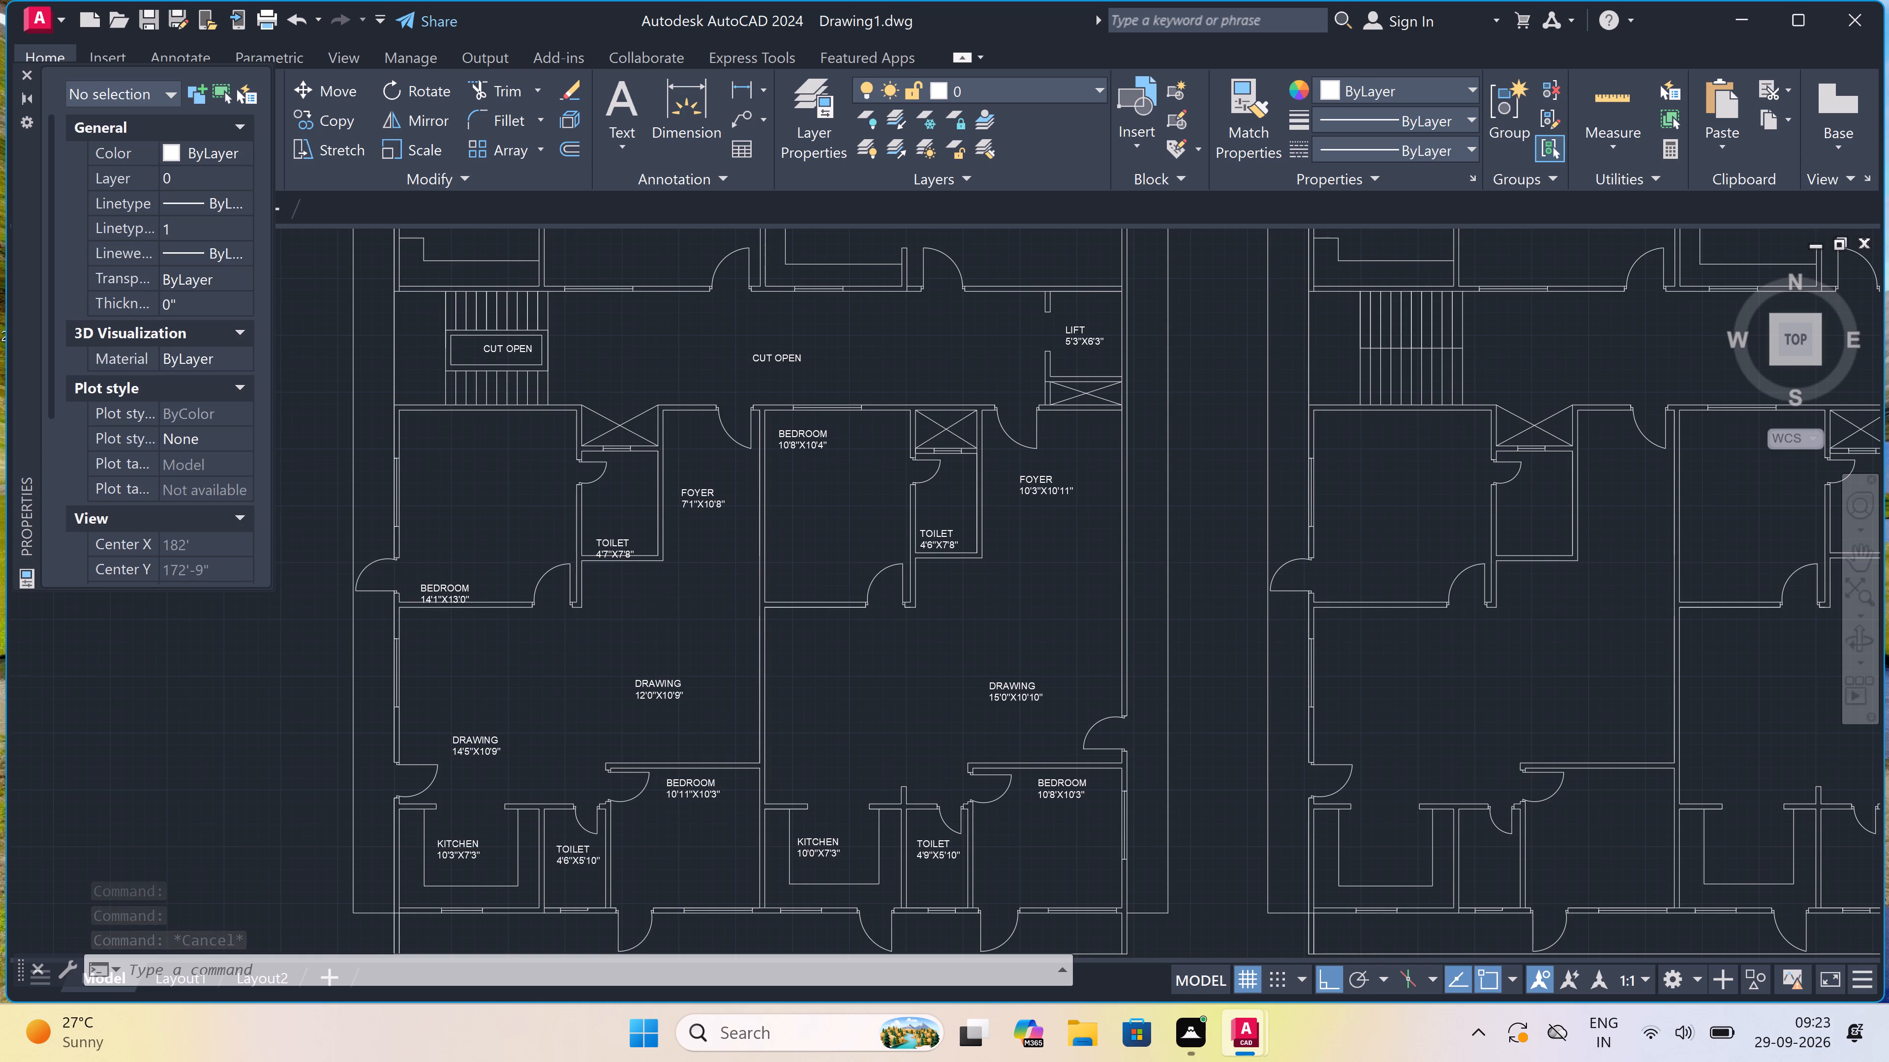
pyautogui.keyDown('ctrl'); pyautogui.scroll(1, 415, 554); pyautogui.keyUp('ctrl')
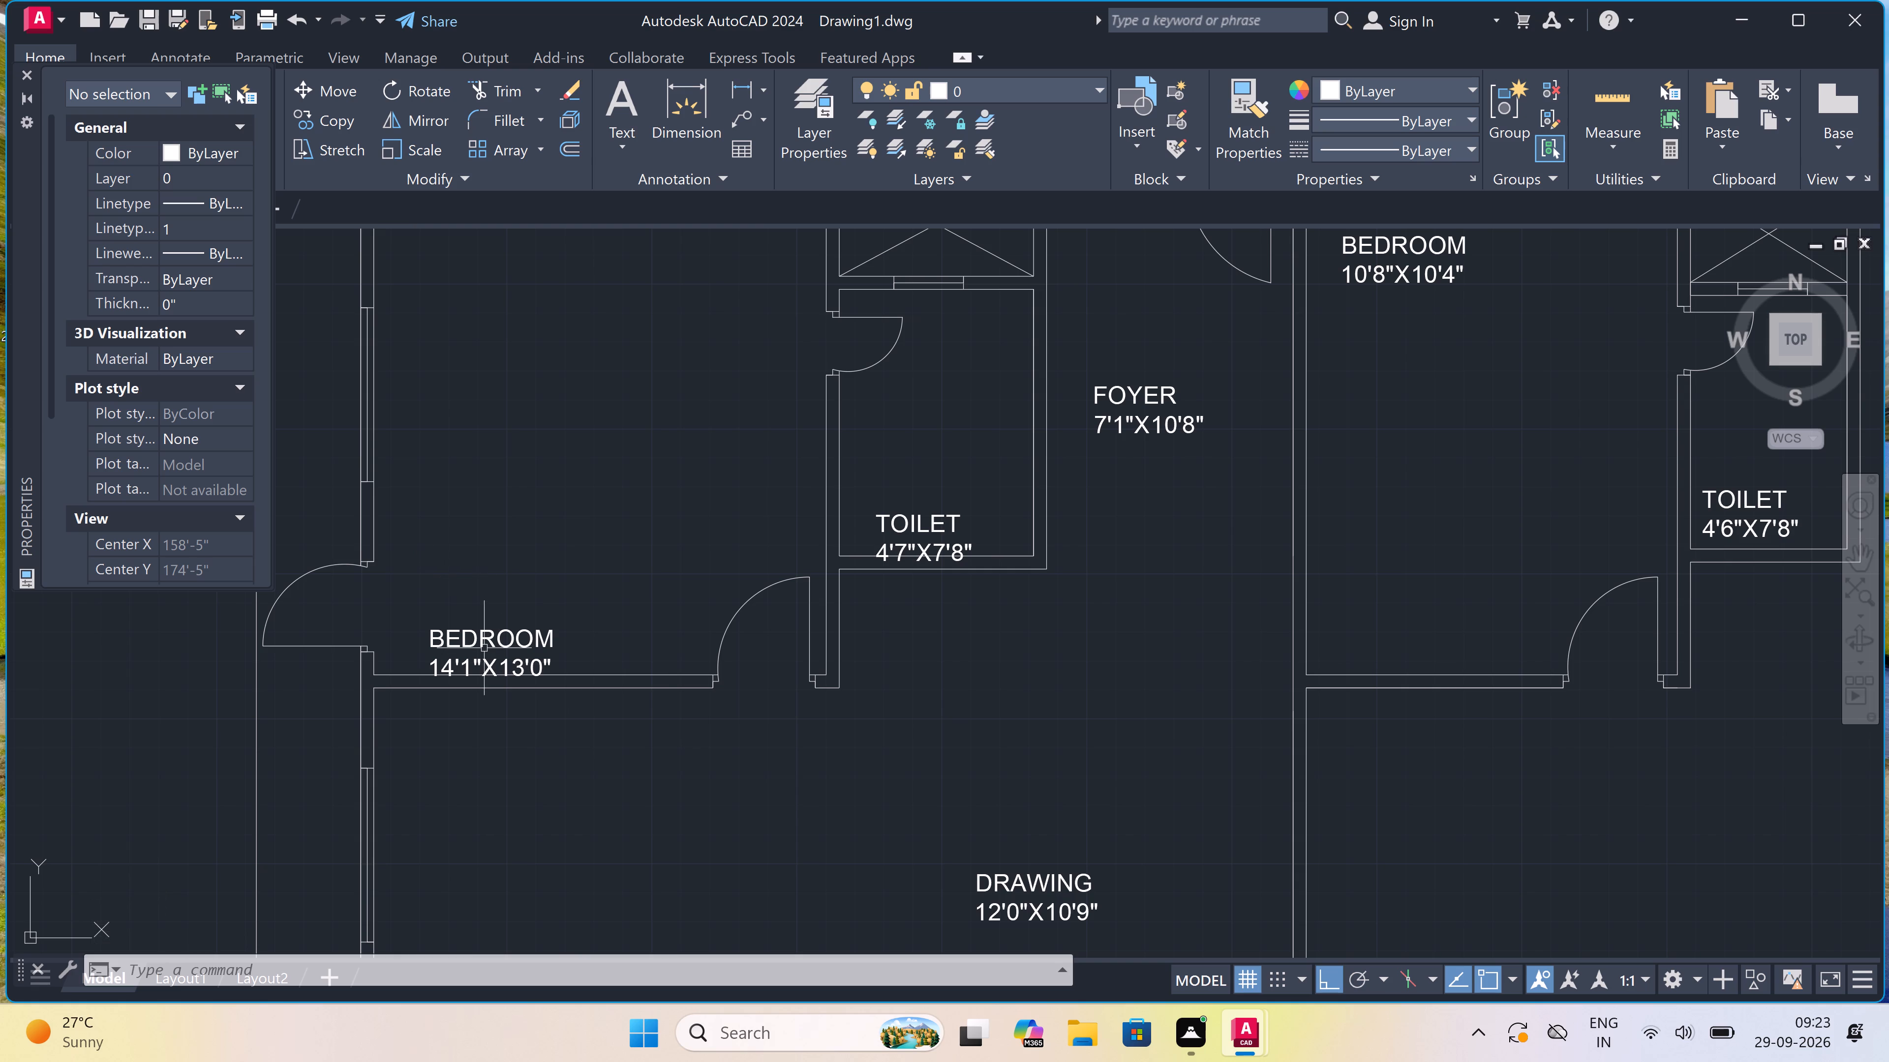
pyautogui.click(484, 648)
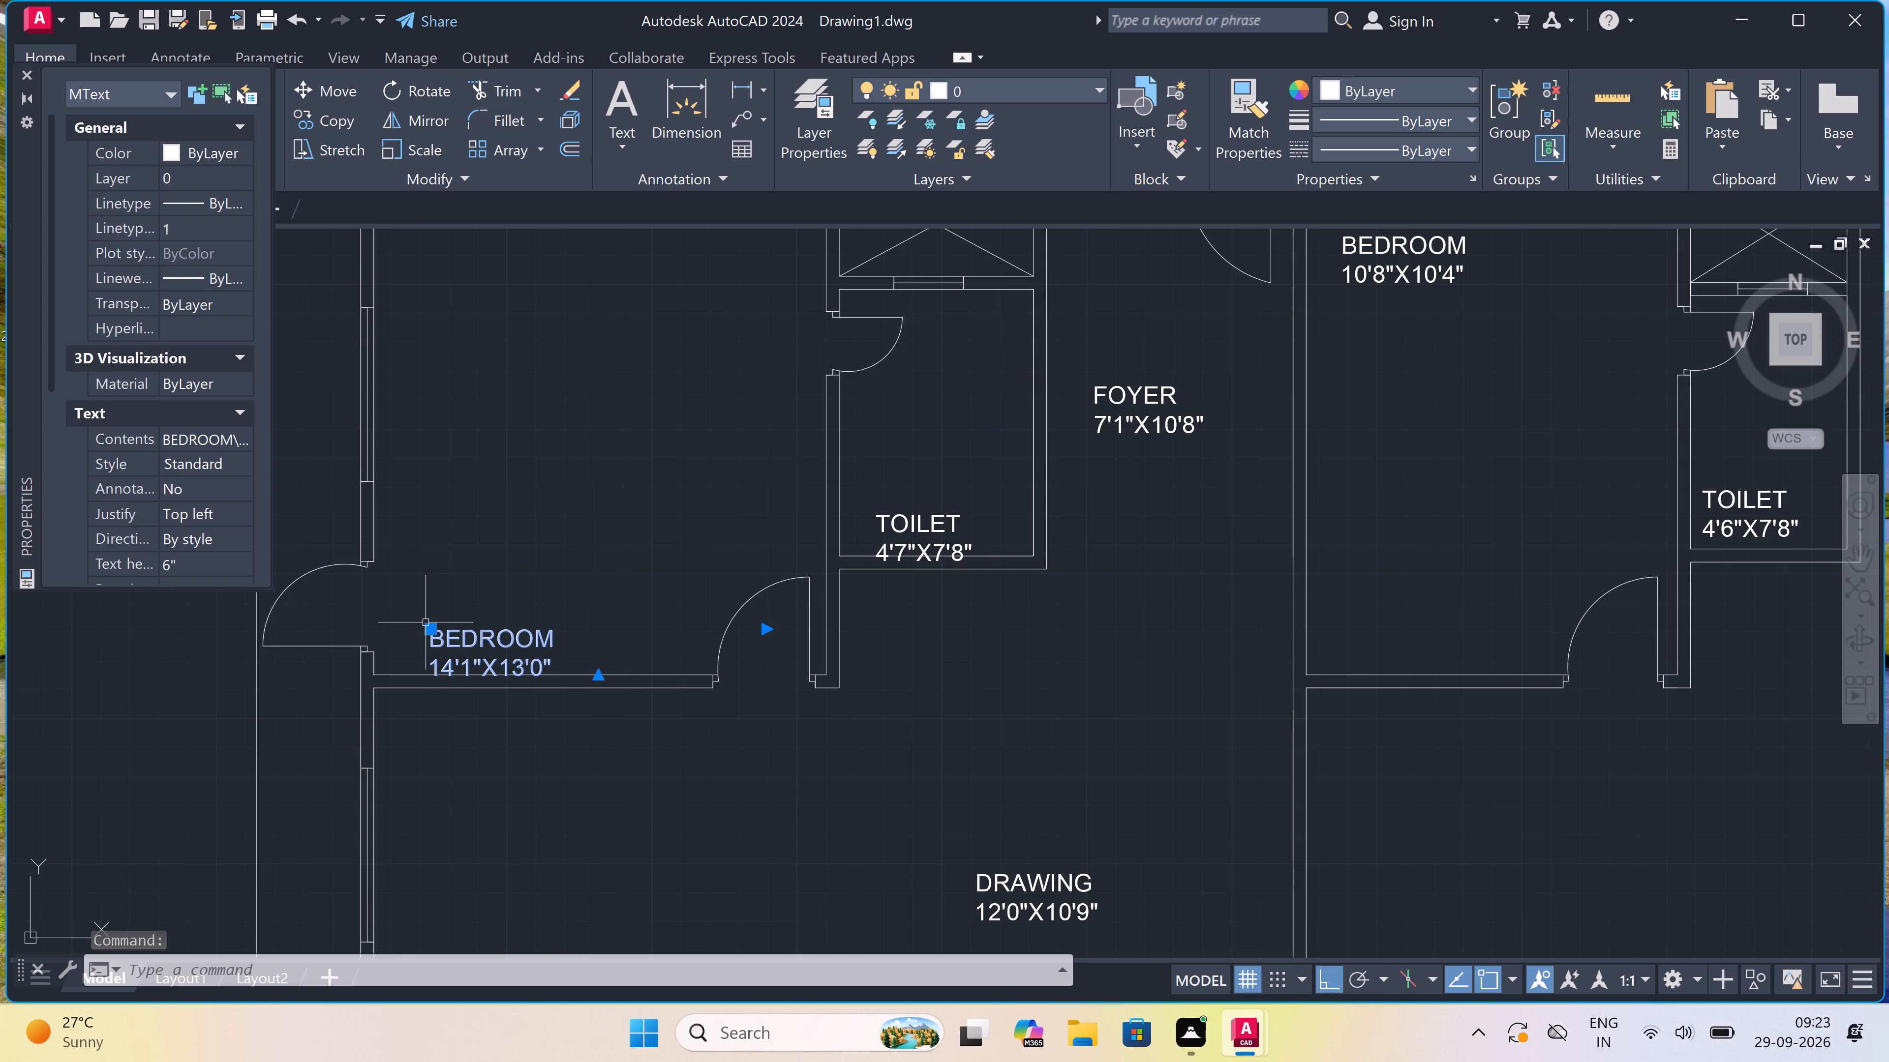
pyautogui.click(429, 626)
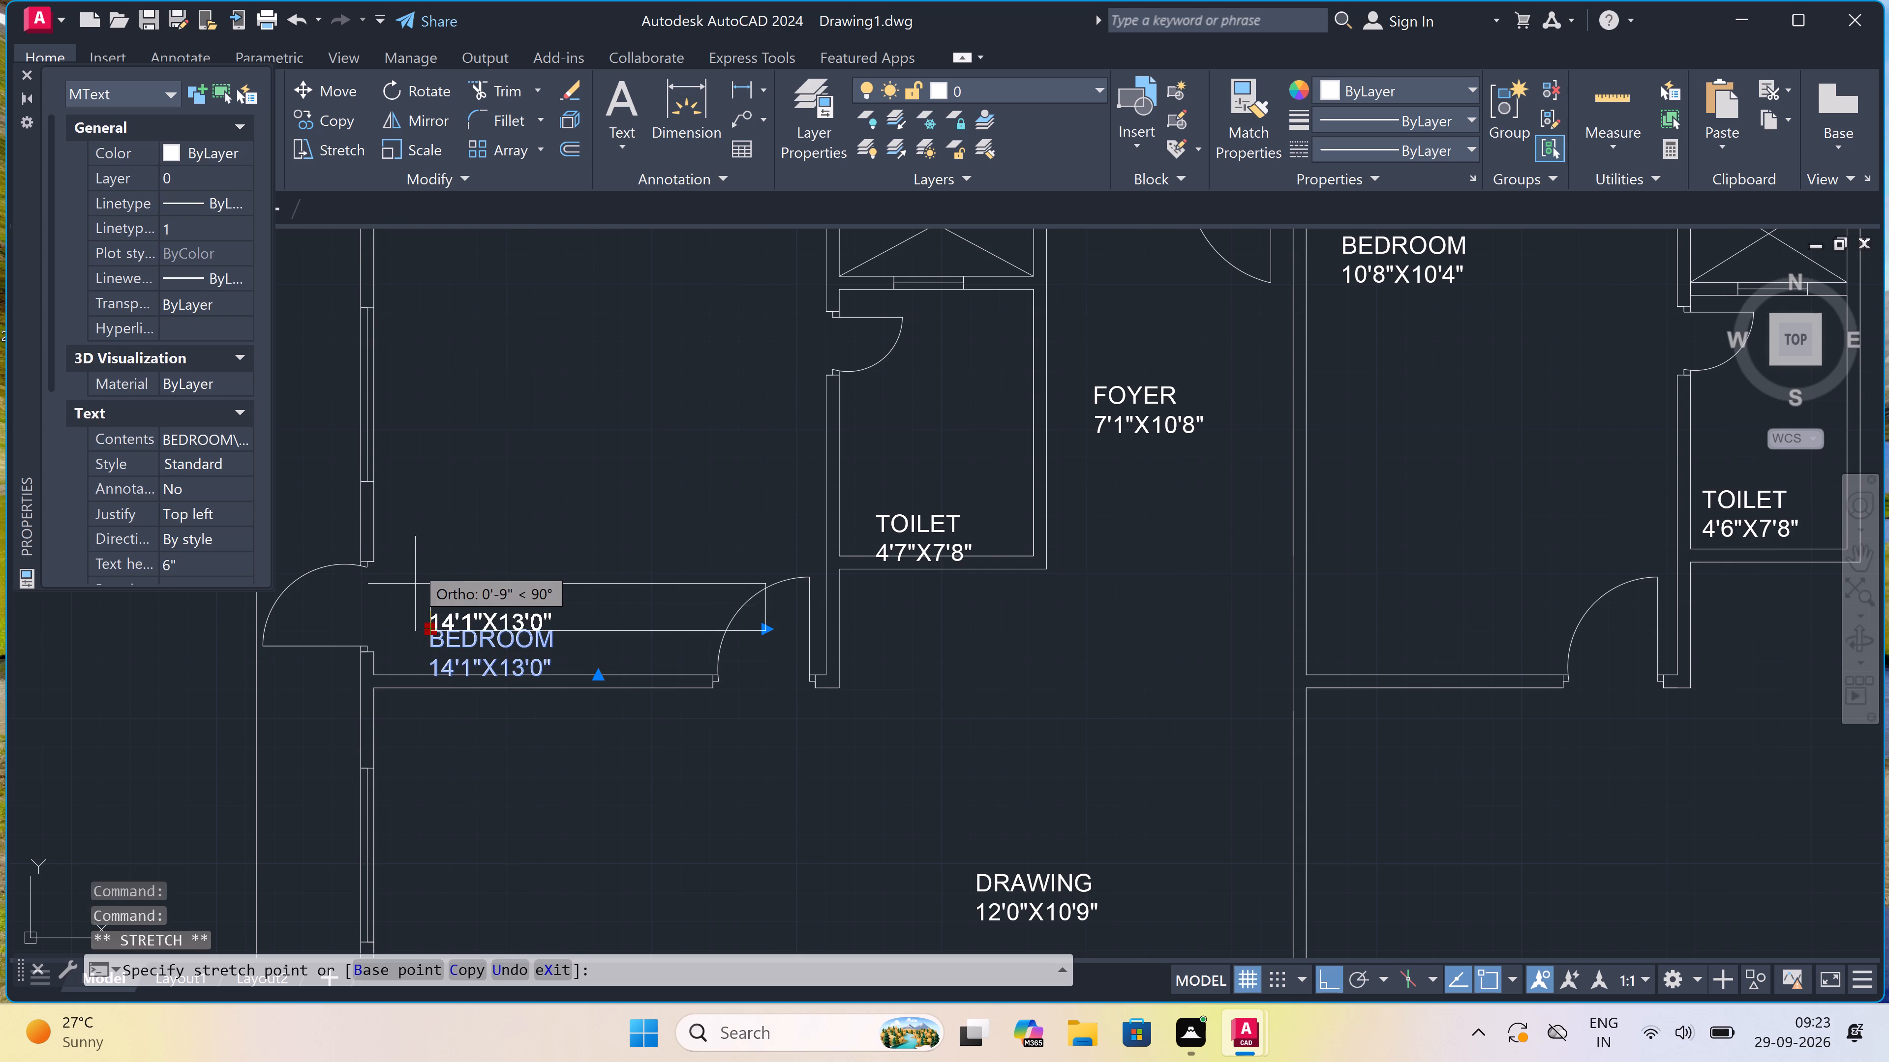
pyautogui.click(420, 577)
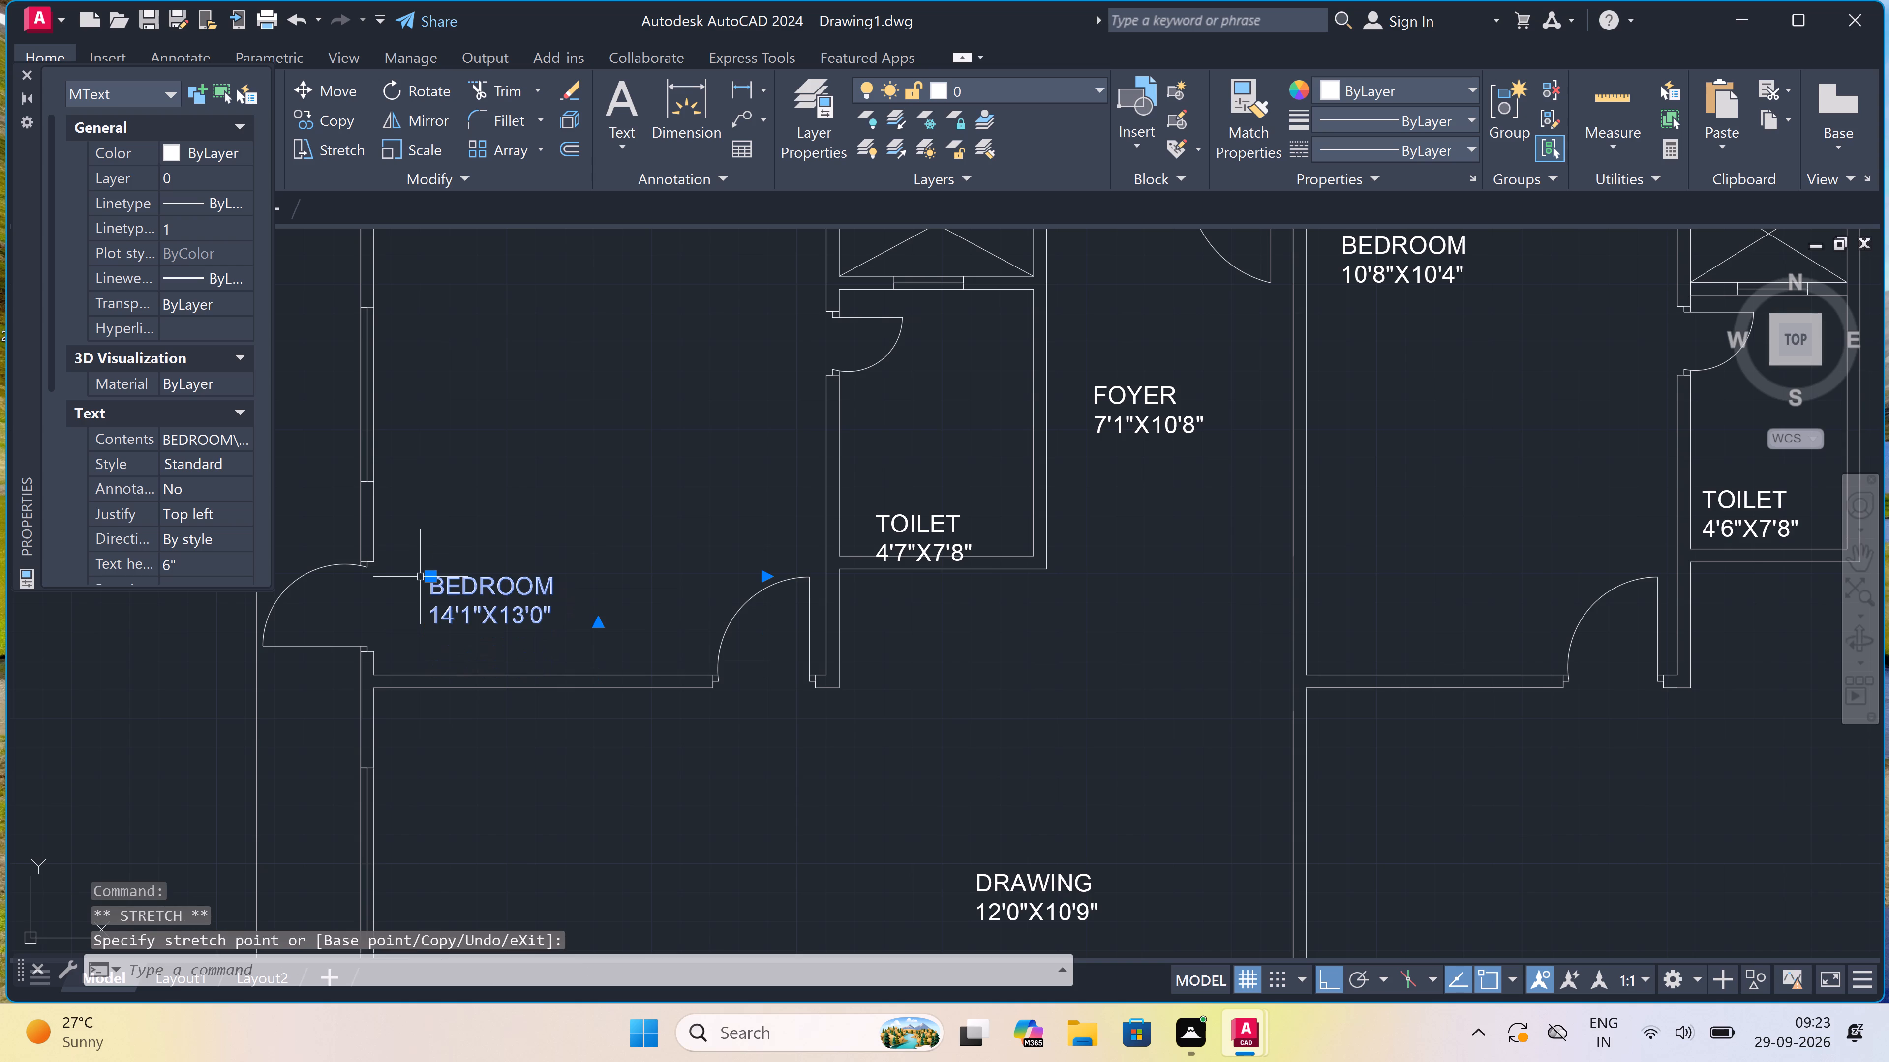
pyautogui.press('Escape')
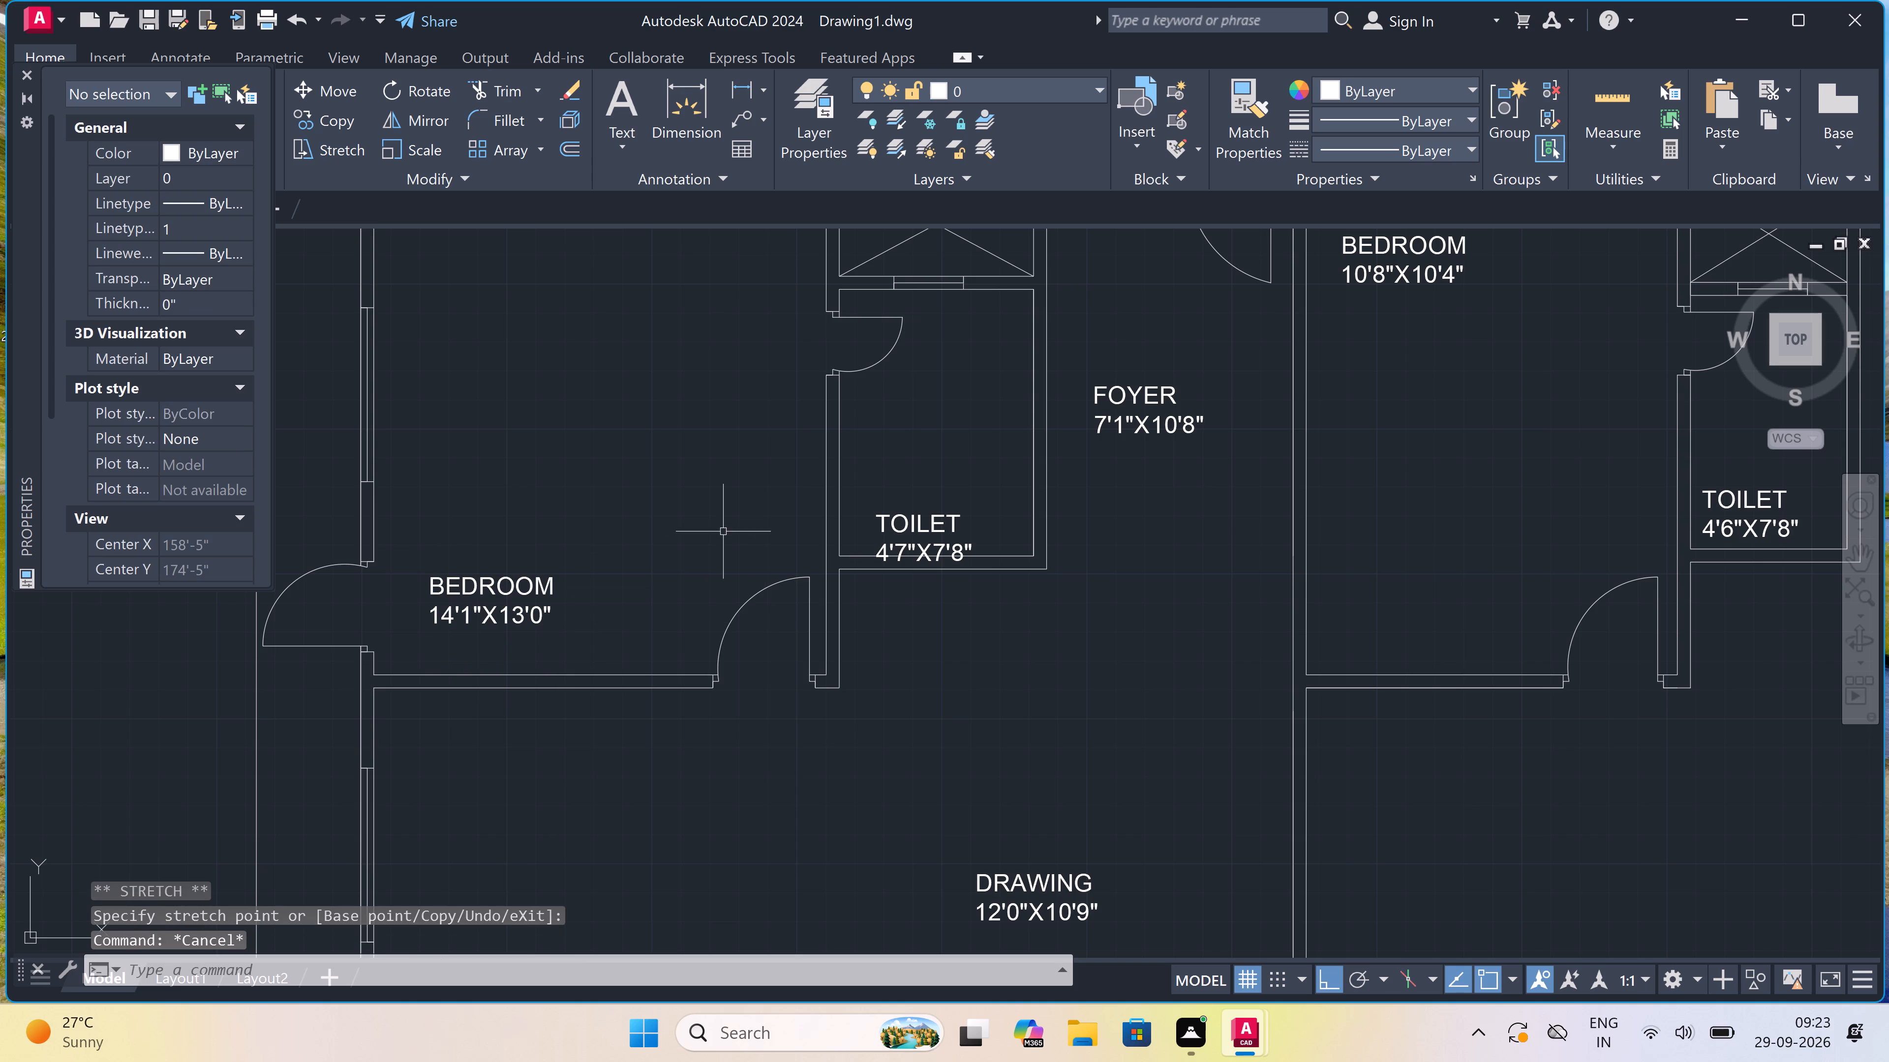
# Move the 4'7"X7'8" TOILET label straight up so it sits inside the toilet walls, and clear the selection.
pyautogui.click(921, 530)
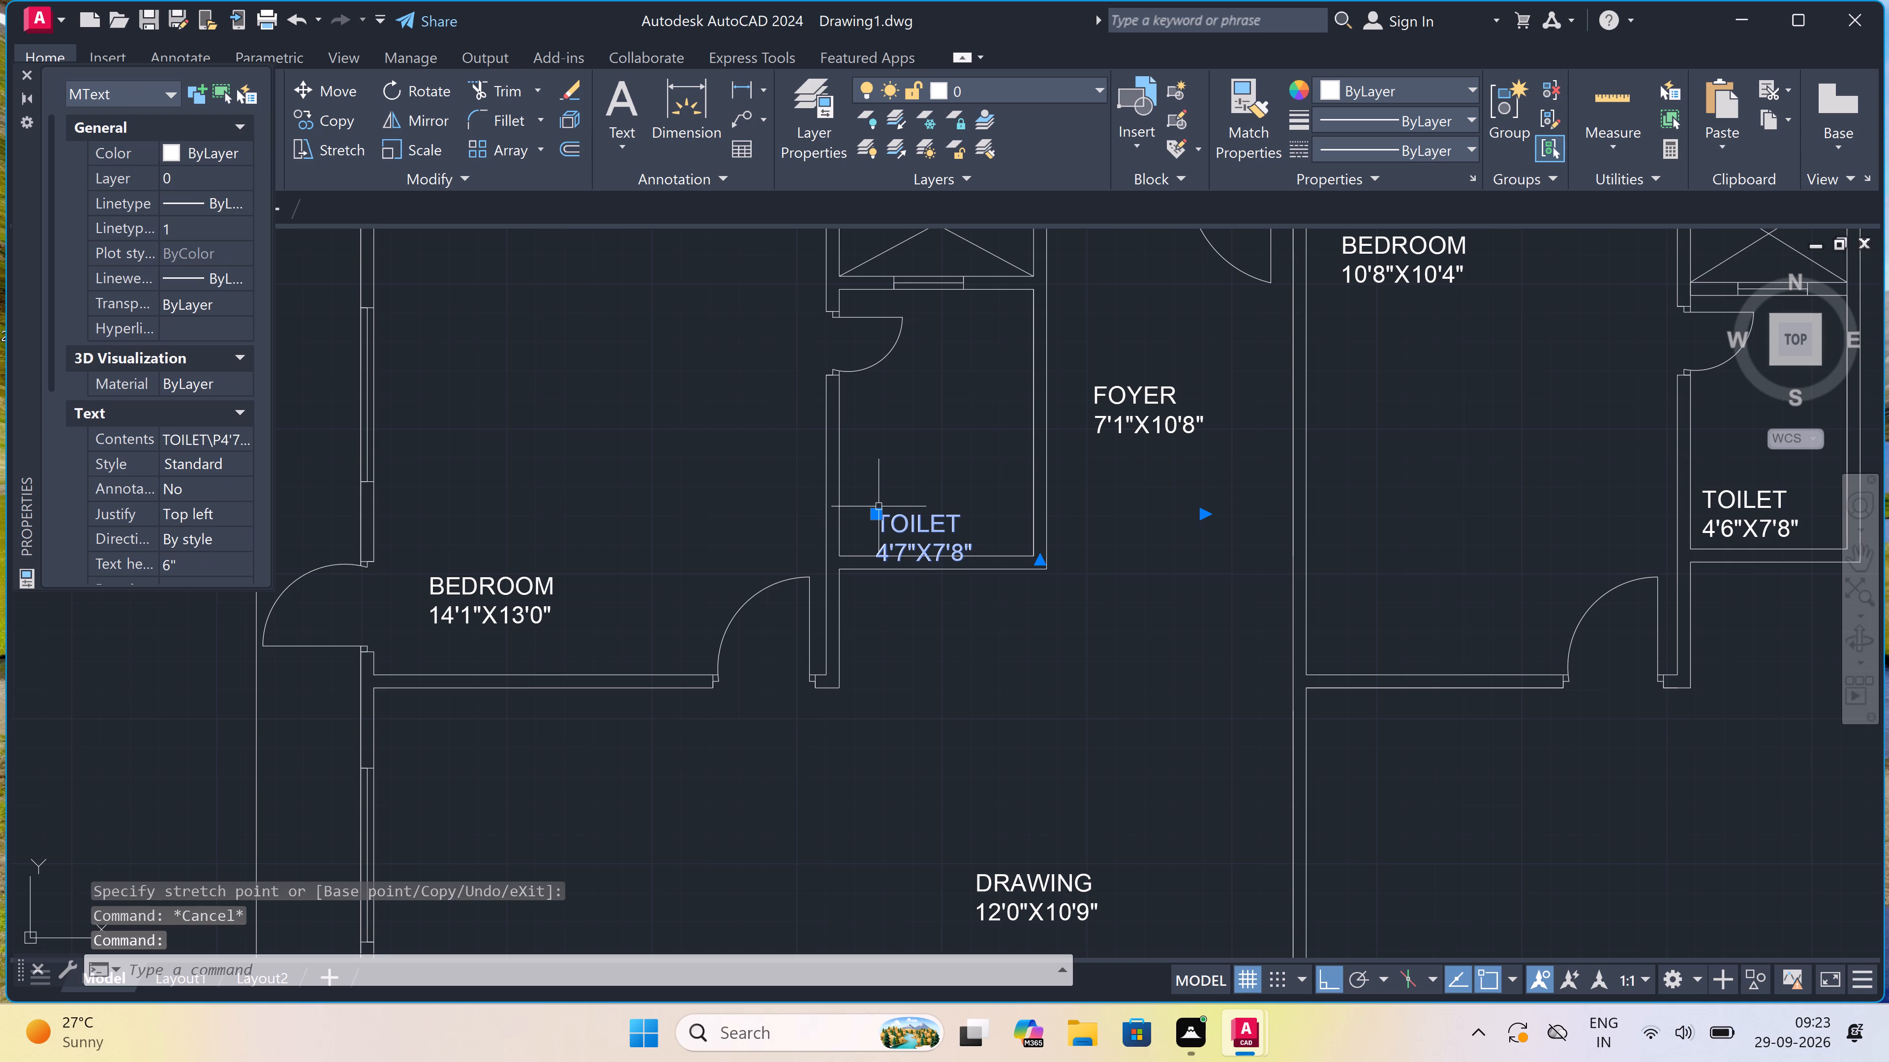
pyautogui.click(879, 508)
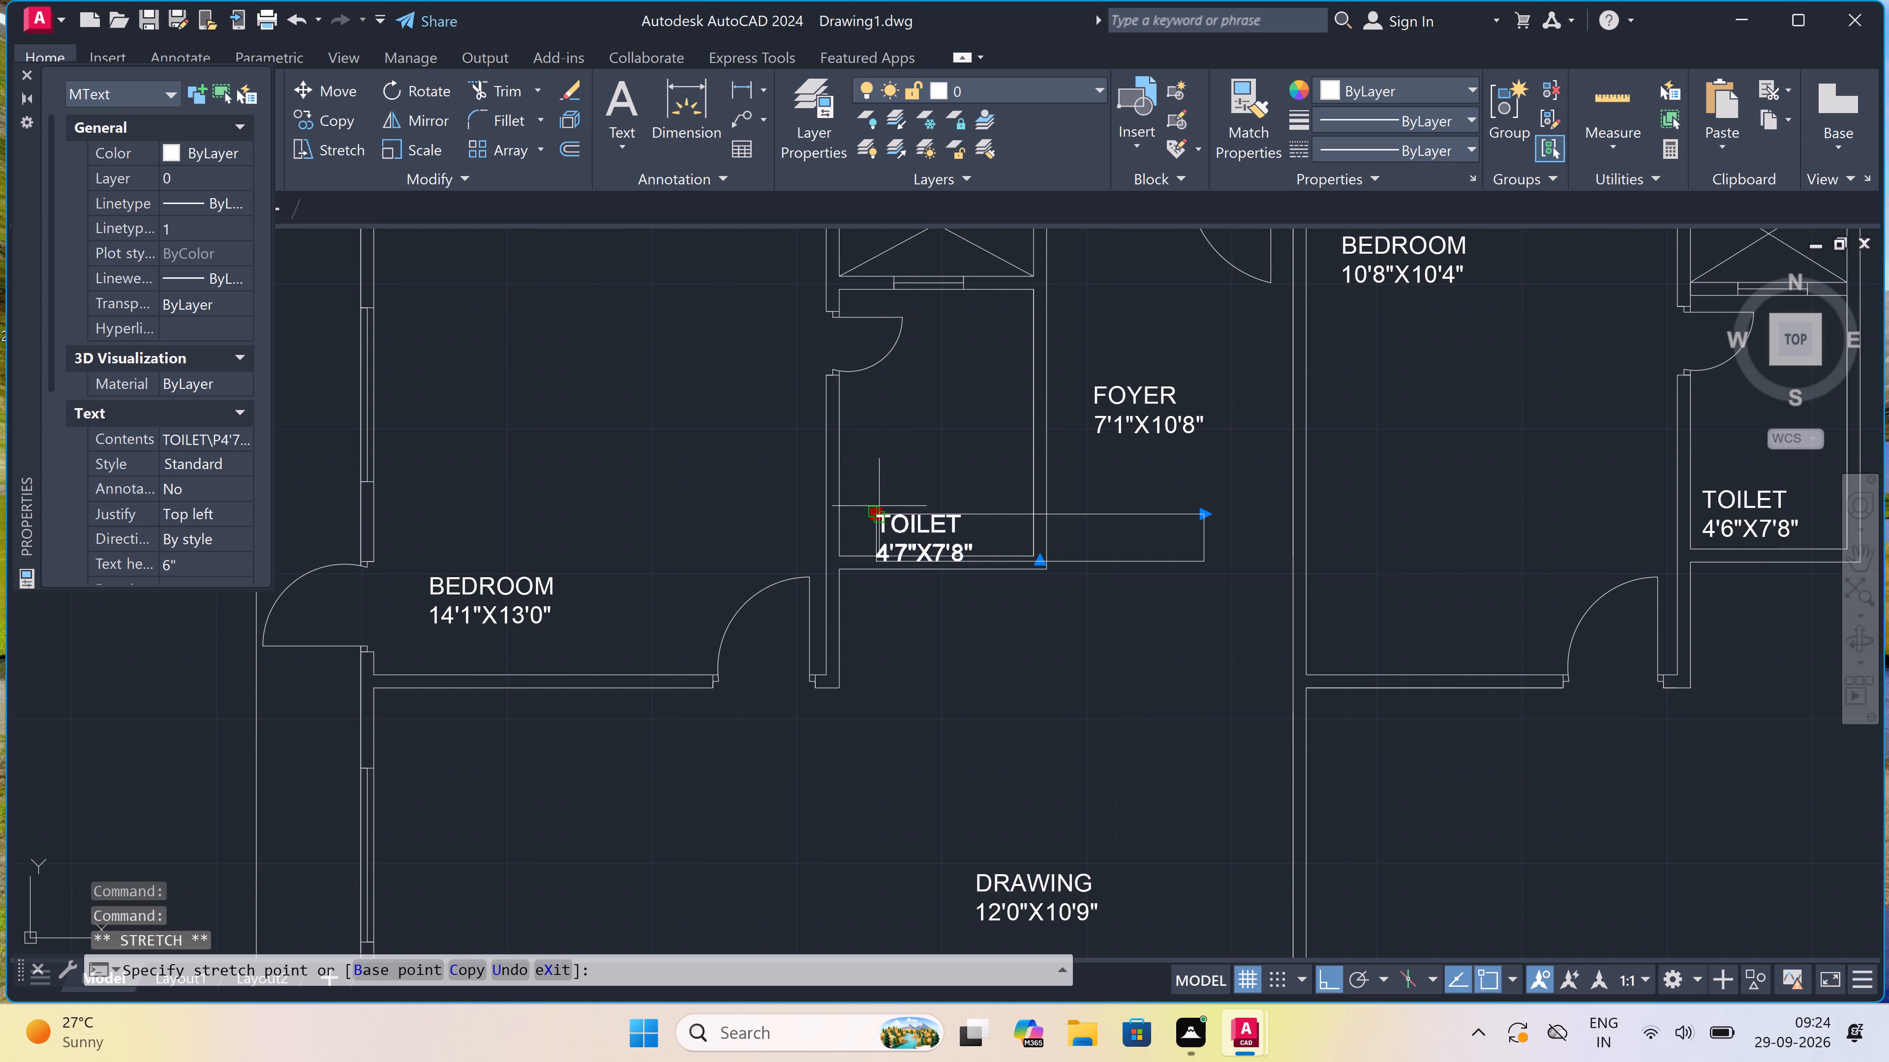
pyautogui.click(878, 486)
pyautogui.press('Escape')
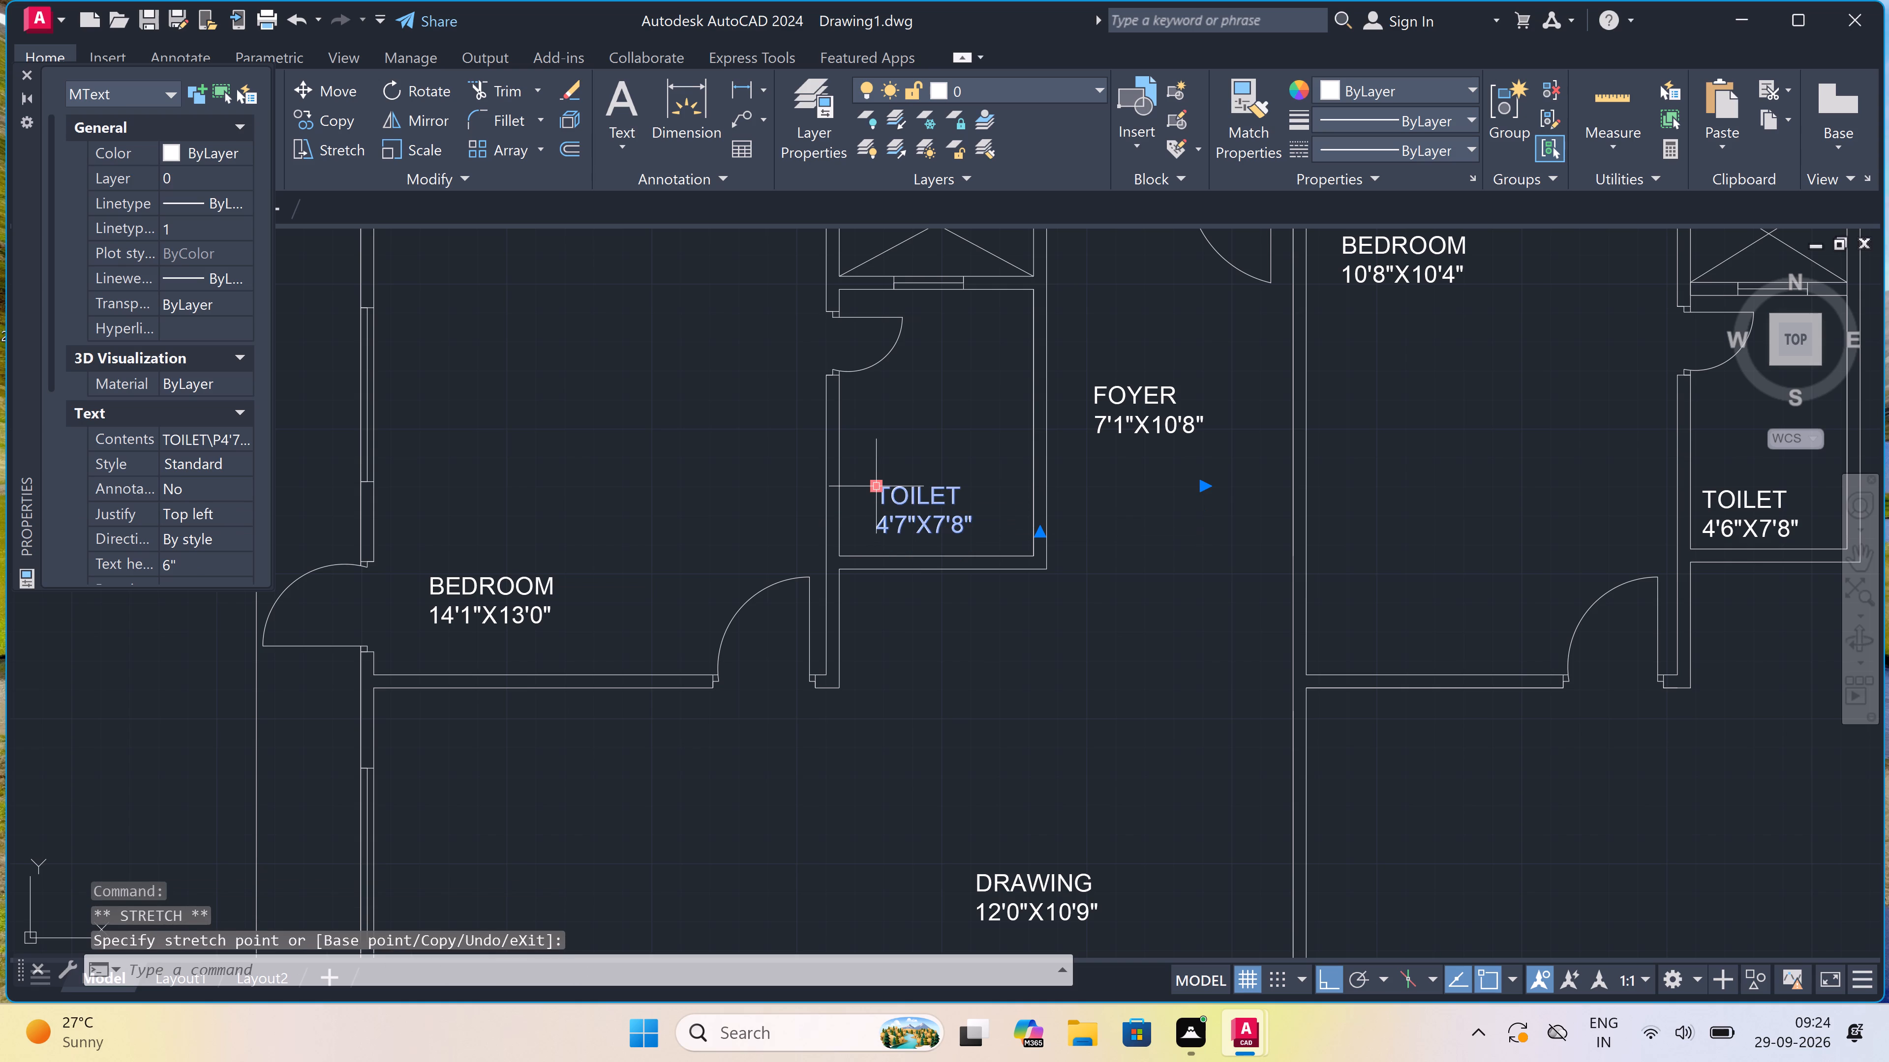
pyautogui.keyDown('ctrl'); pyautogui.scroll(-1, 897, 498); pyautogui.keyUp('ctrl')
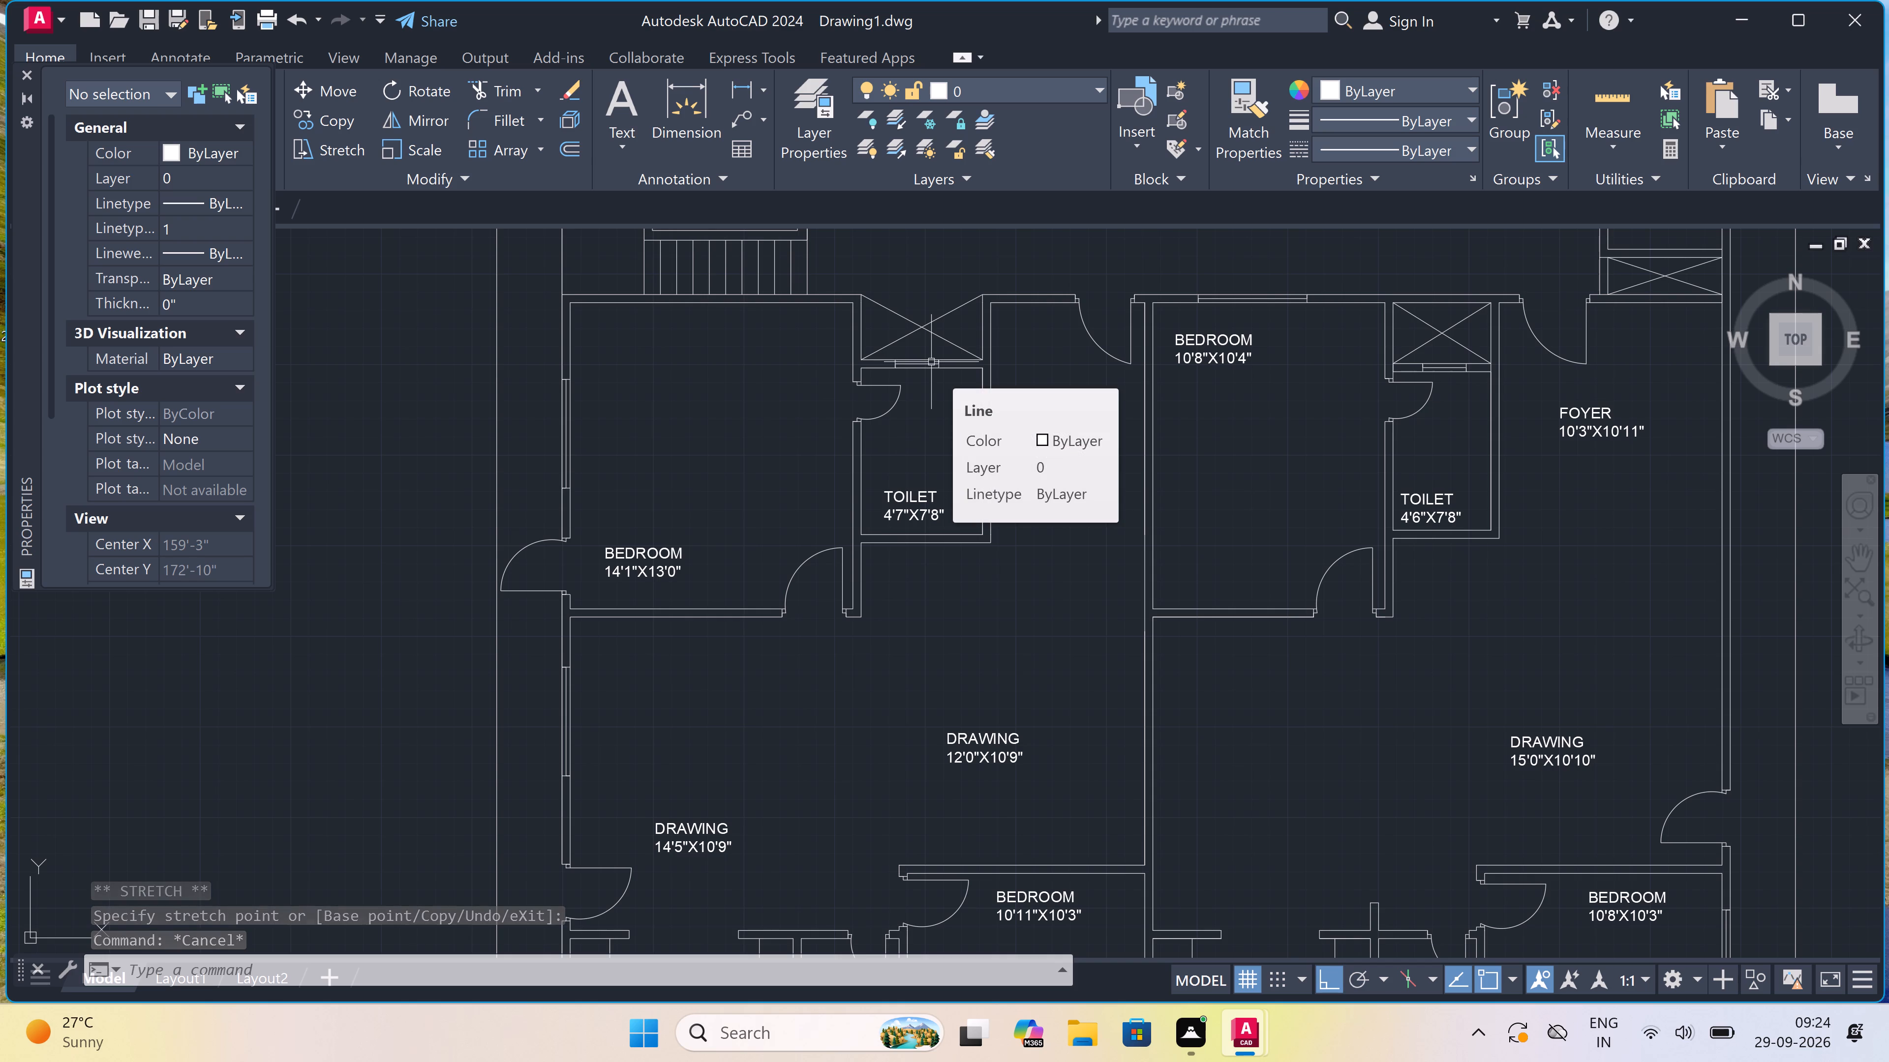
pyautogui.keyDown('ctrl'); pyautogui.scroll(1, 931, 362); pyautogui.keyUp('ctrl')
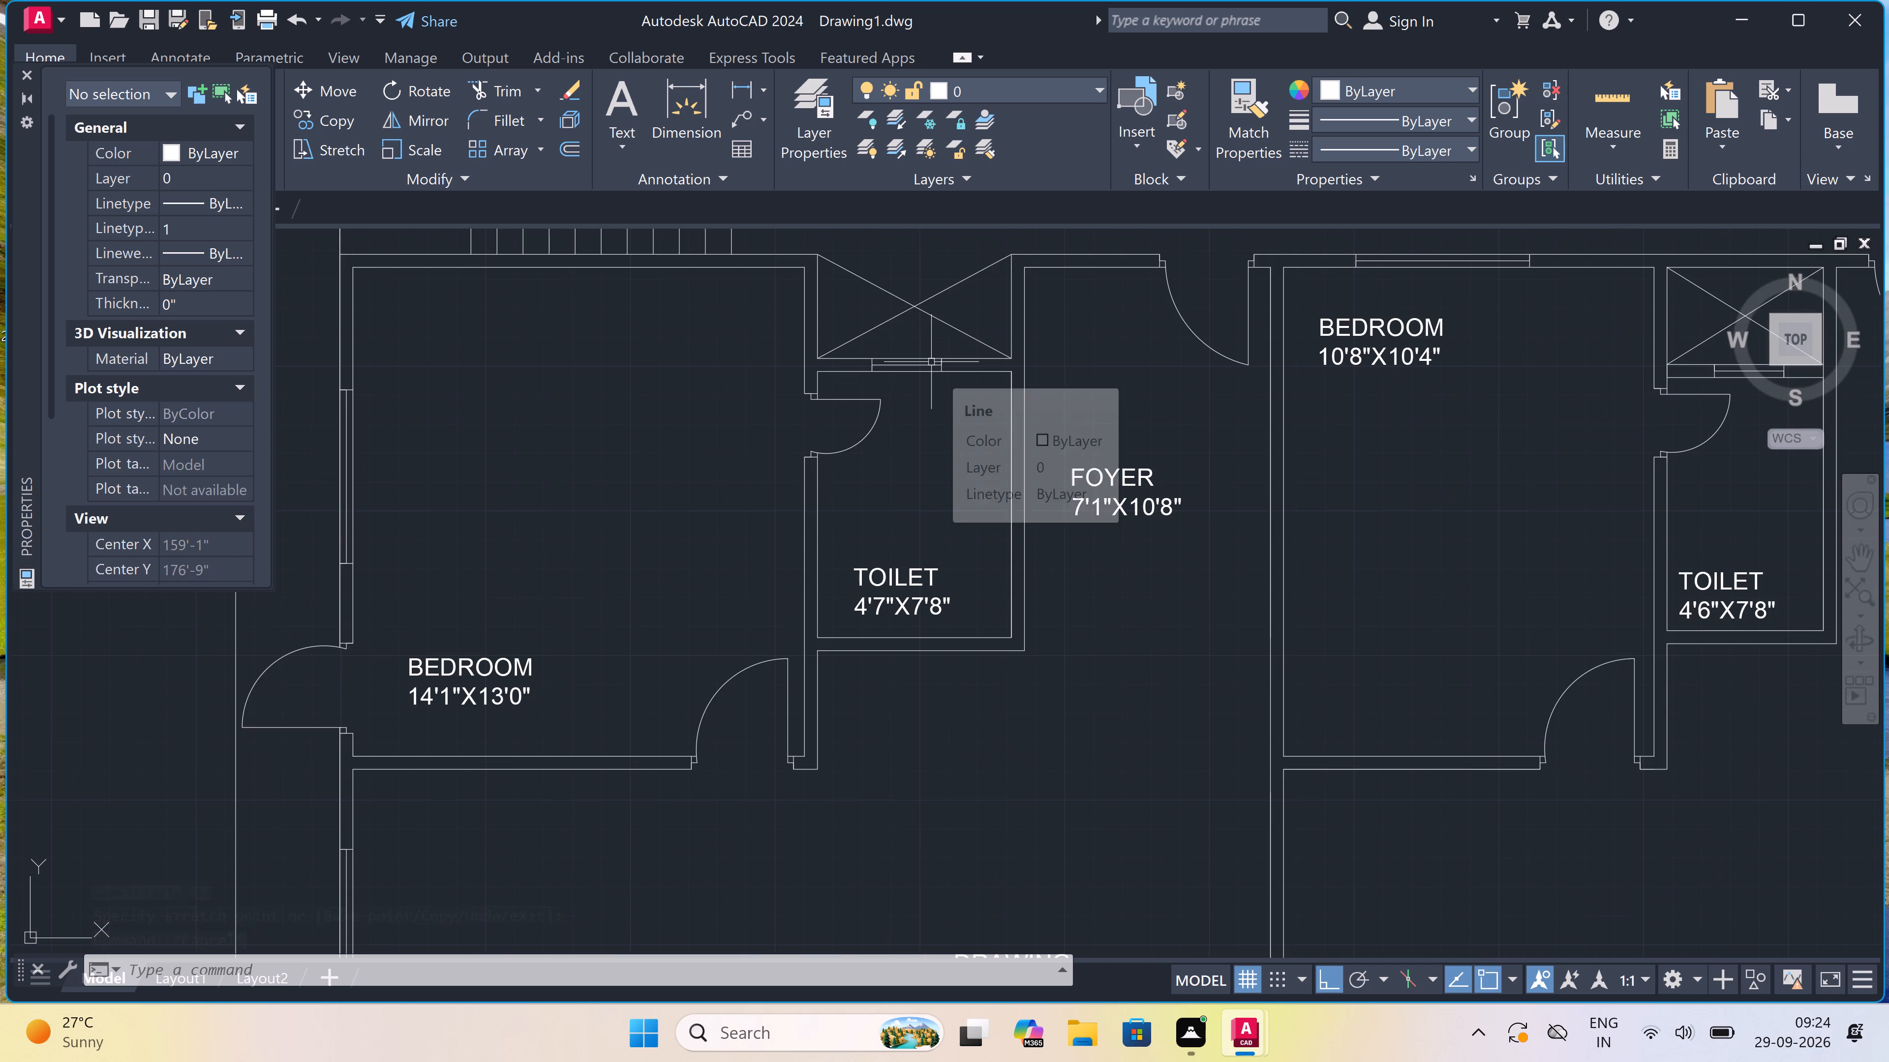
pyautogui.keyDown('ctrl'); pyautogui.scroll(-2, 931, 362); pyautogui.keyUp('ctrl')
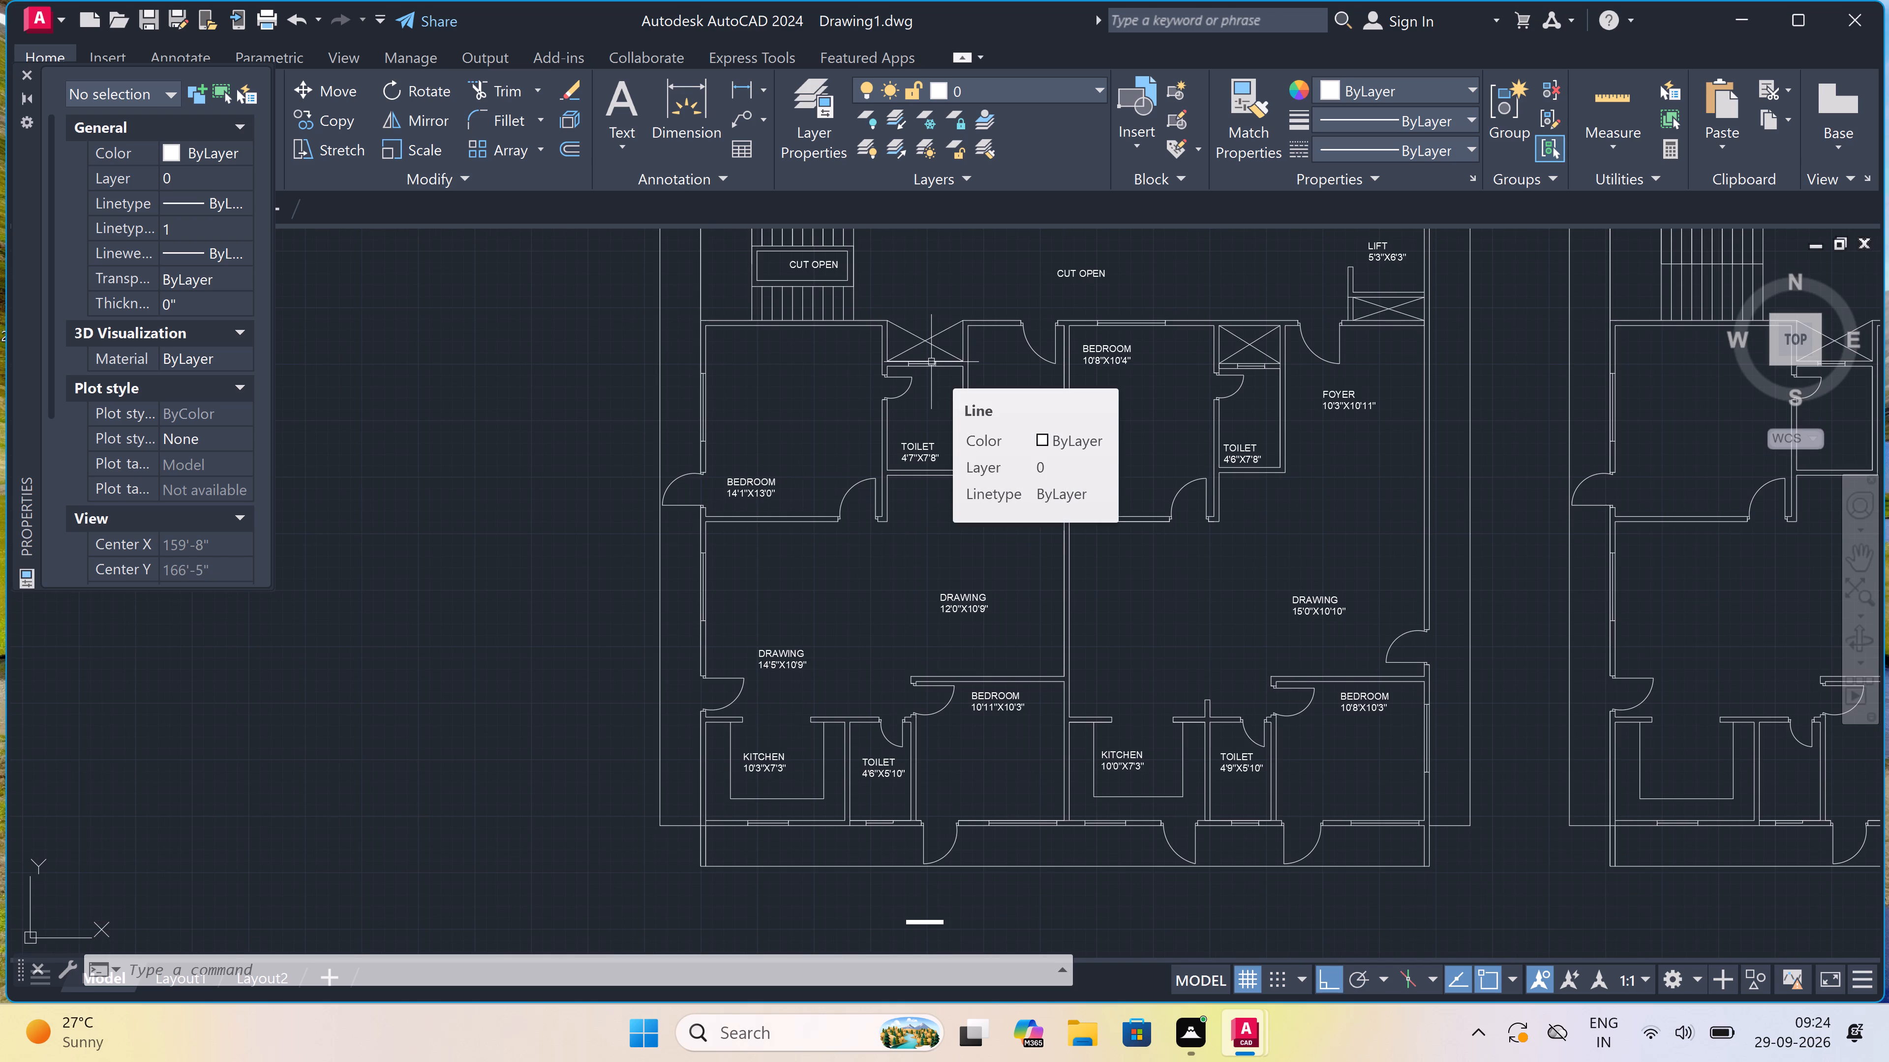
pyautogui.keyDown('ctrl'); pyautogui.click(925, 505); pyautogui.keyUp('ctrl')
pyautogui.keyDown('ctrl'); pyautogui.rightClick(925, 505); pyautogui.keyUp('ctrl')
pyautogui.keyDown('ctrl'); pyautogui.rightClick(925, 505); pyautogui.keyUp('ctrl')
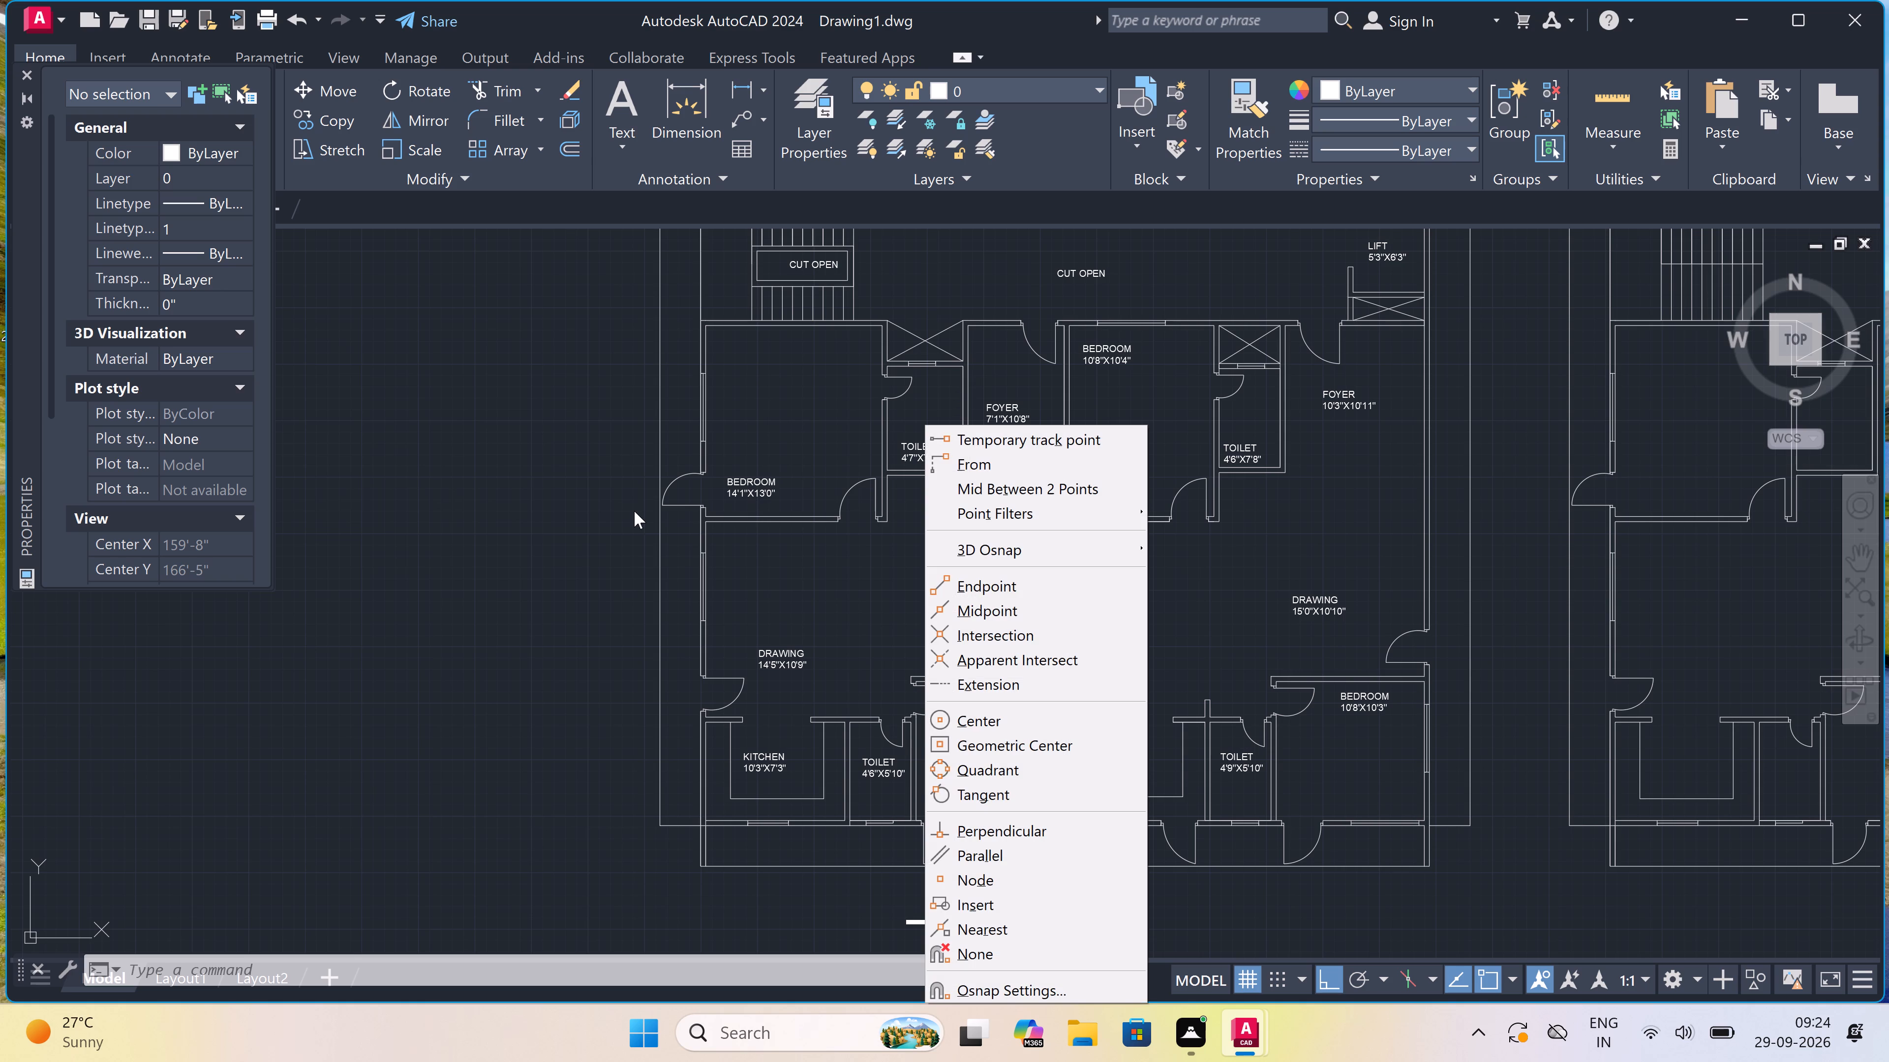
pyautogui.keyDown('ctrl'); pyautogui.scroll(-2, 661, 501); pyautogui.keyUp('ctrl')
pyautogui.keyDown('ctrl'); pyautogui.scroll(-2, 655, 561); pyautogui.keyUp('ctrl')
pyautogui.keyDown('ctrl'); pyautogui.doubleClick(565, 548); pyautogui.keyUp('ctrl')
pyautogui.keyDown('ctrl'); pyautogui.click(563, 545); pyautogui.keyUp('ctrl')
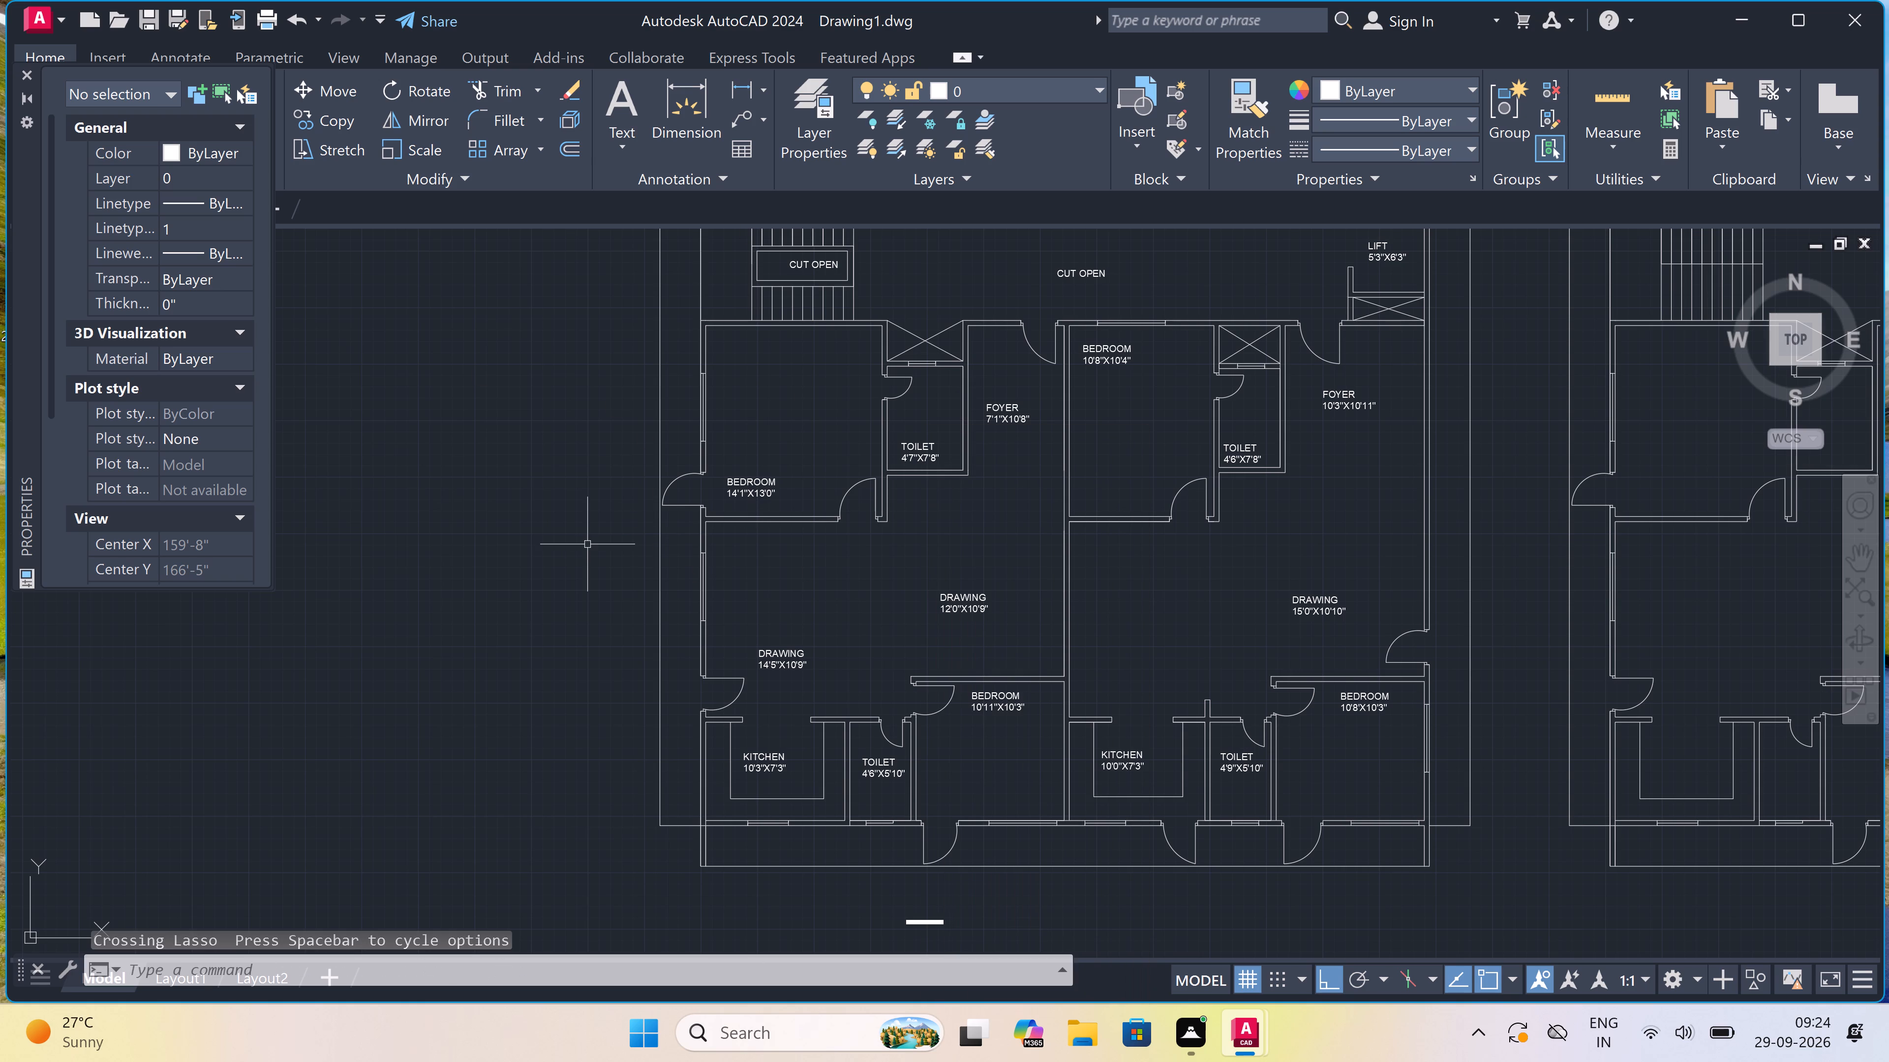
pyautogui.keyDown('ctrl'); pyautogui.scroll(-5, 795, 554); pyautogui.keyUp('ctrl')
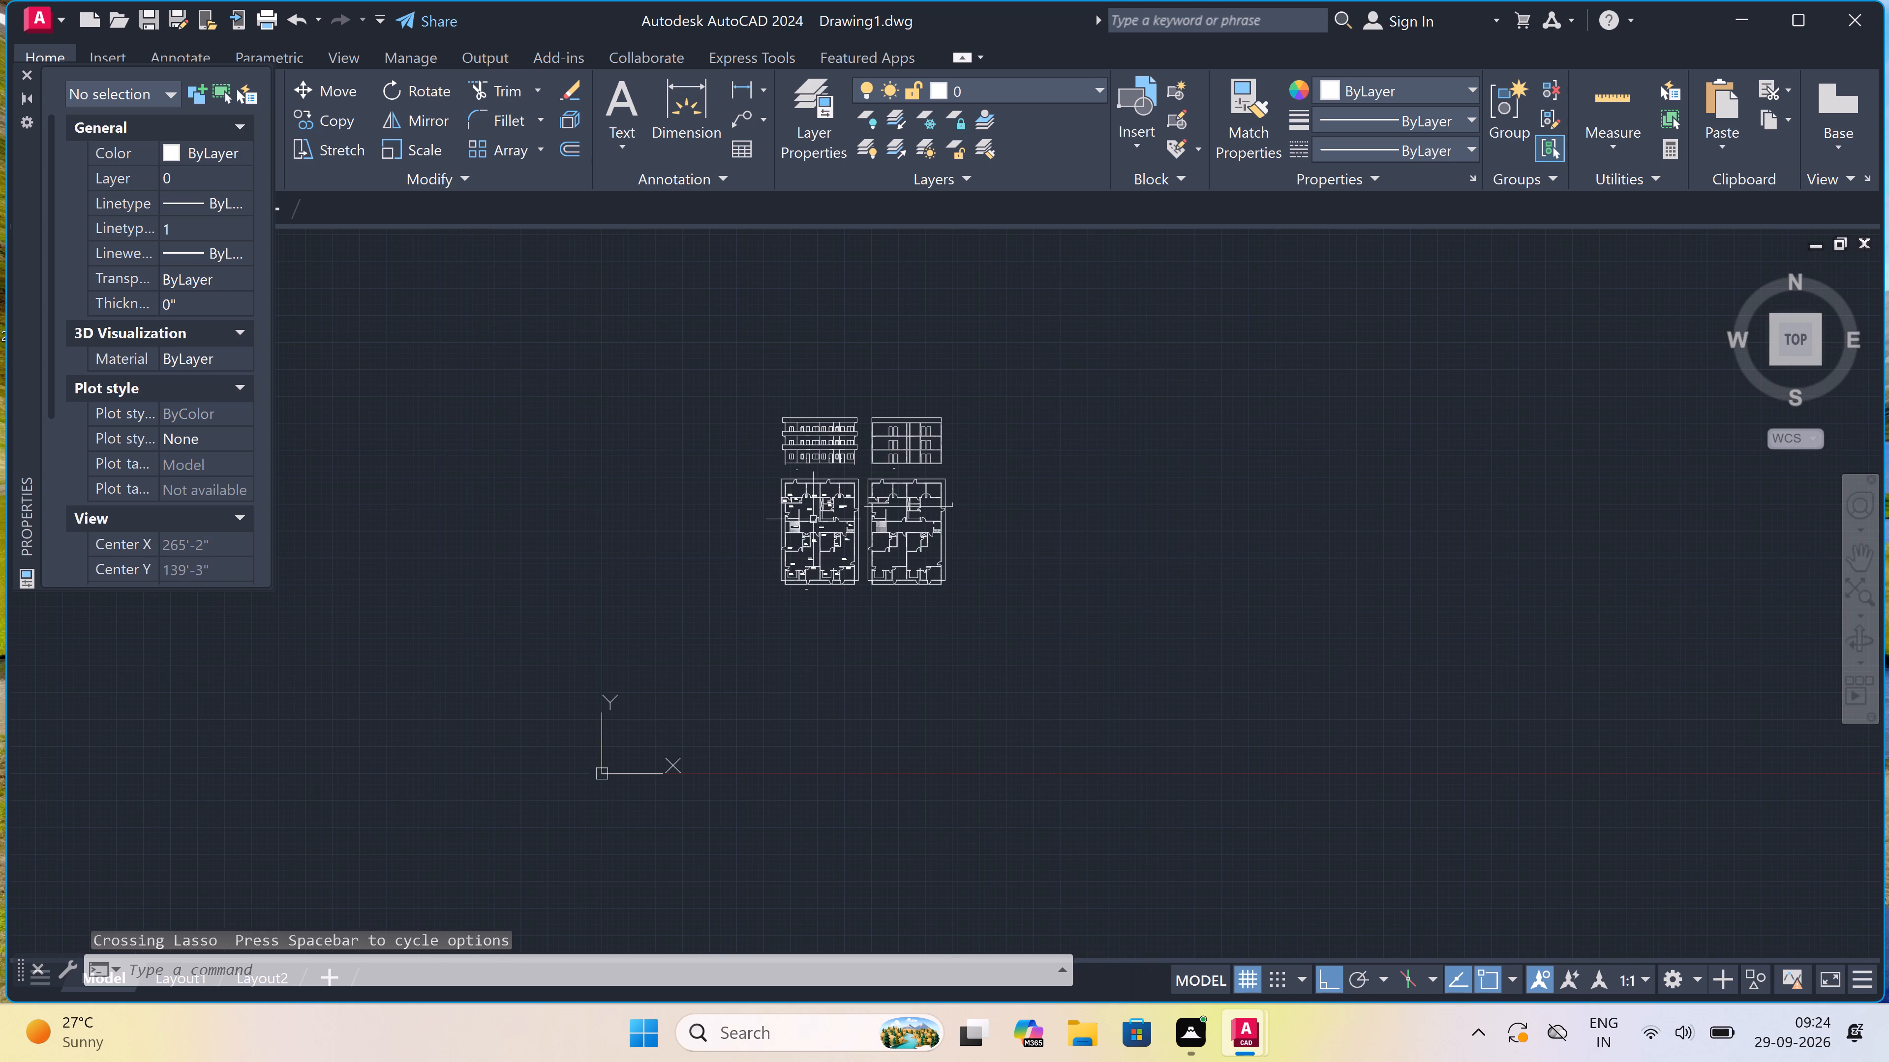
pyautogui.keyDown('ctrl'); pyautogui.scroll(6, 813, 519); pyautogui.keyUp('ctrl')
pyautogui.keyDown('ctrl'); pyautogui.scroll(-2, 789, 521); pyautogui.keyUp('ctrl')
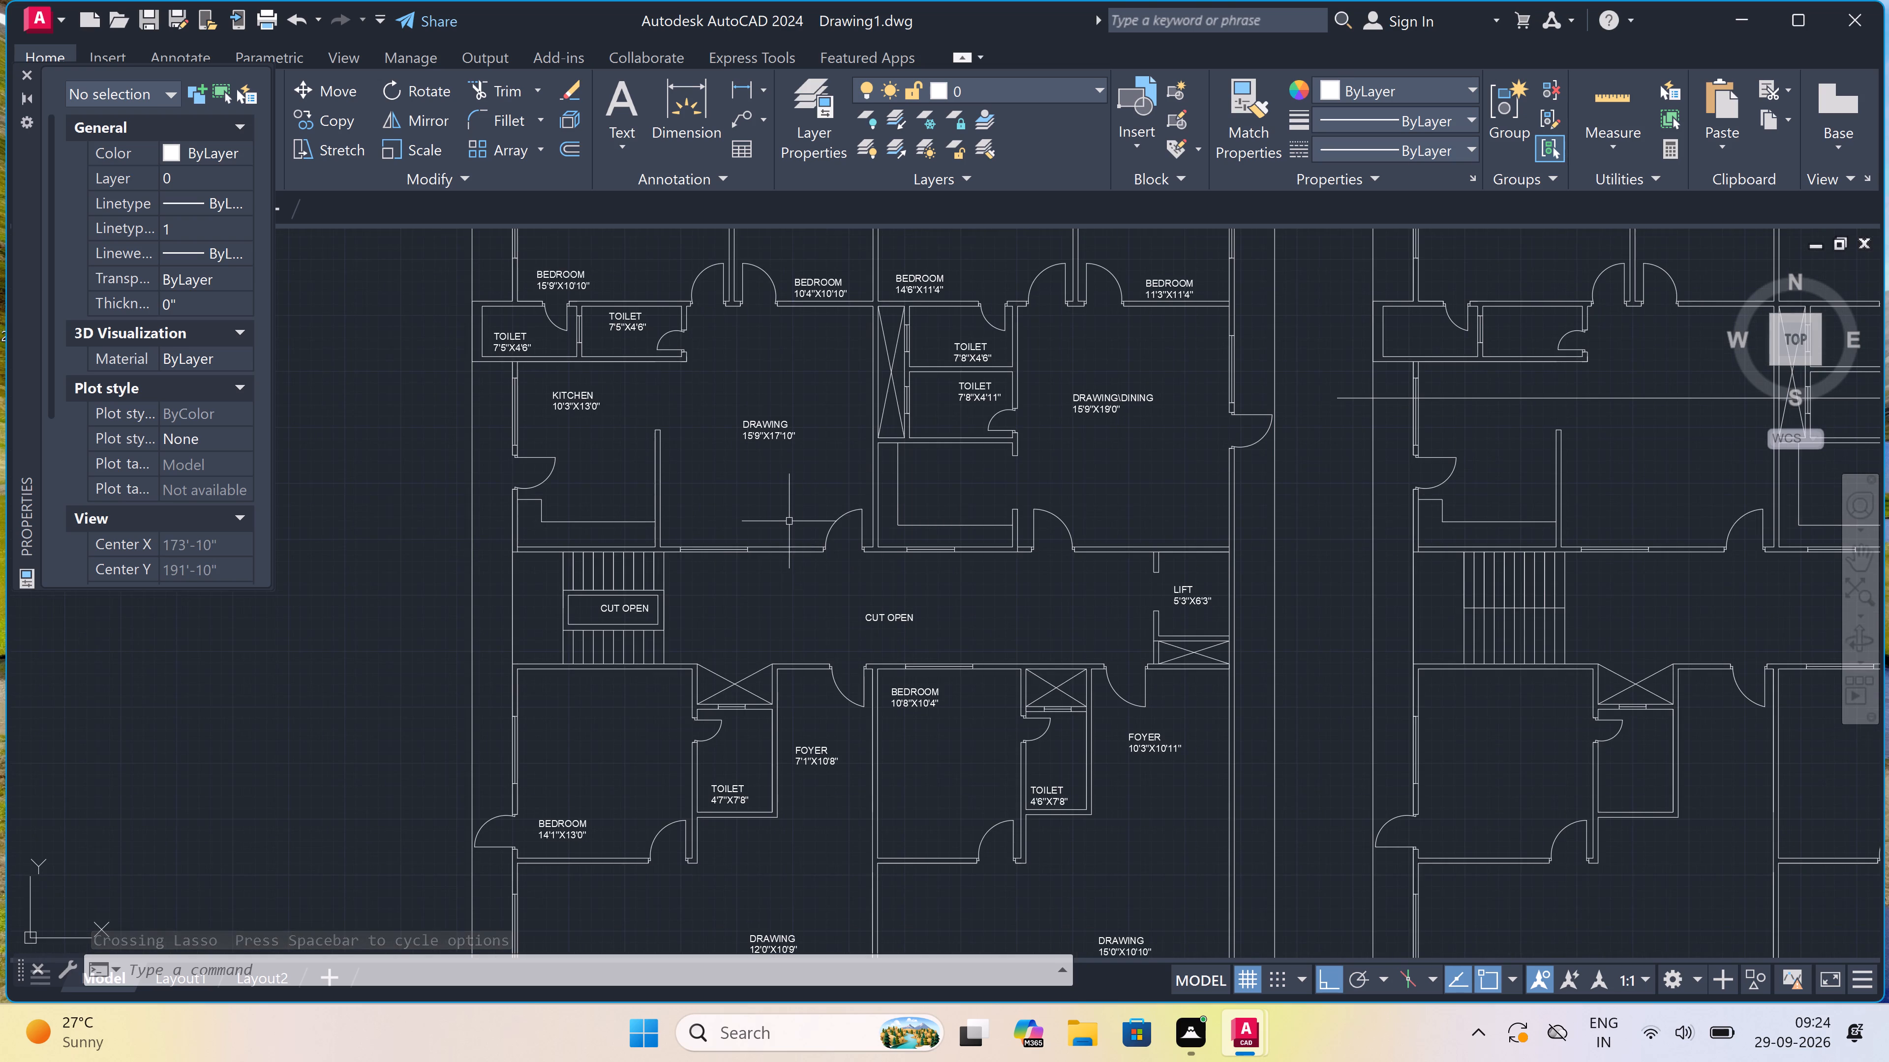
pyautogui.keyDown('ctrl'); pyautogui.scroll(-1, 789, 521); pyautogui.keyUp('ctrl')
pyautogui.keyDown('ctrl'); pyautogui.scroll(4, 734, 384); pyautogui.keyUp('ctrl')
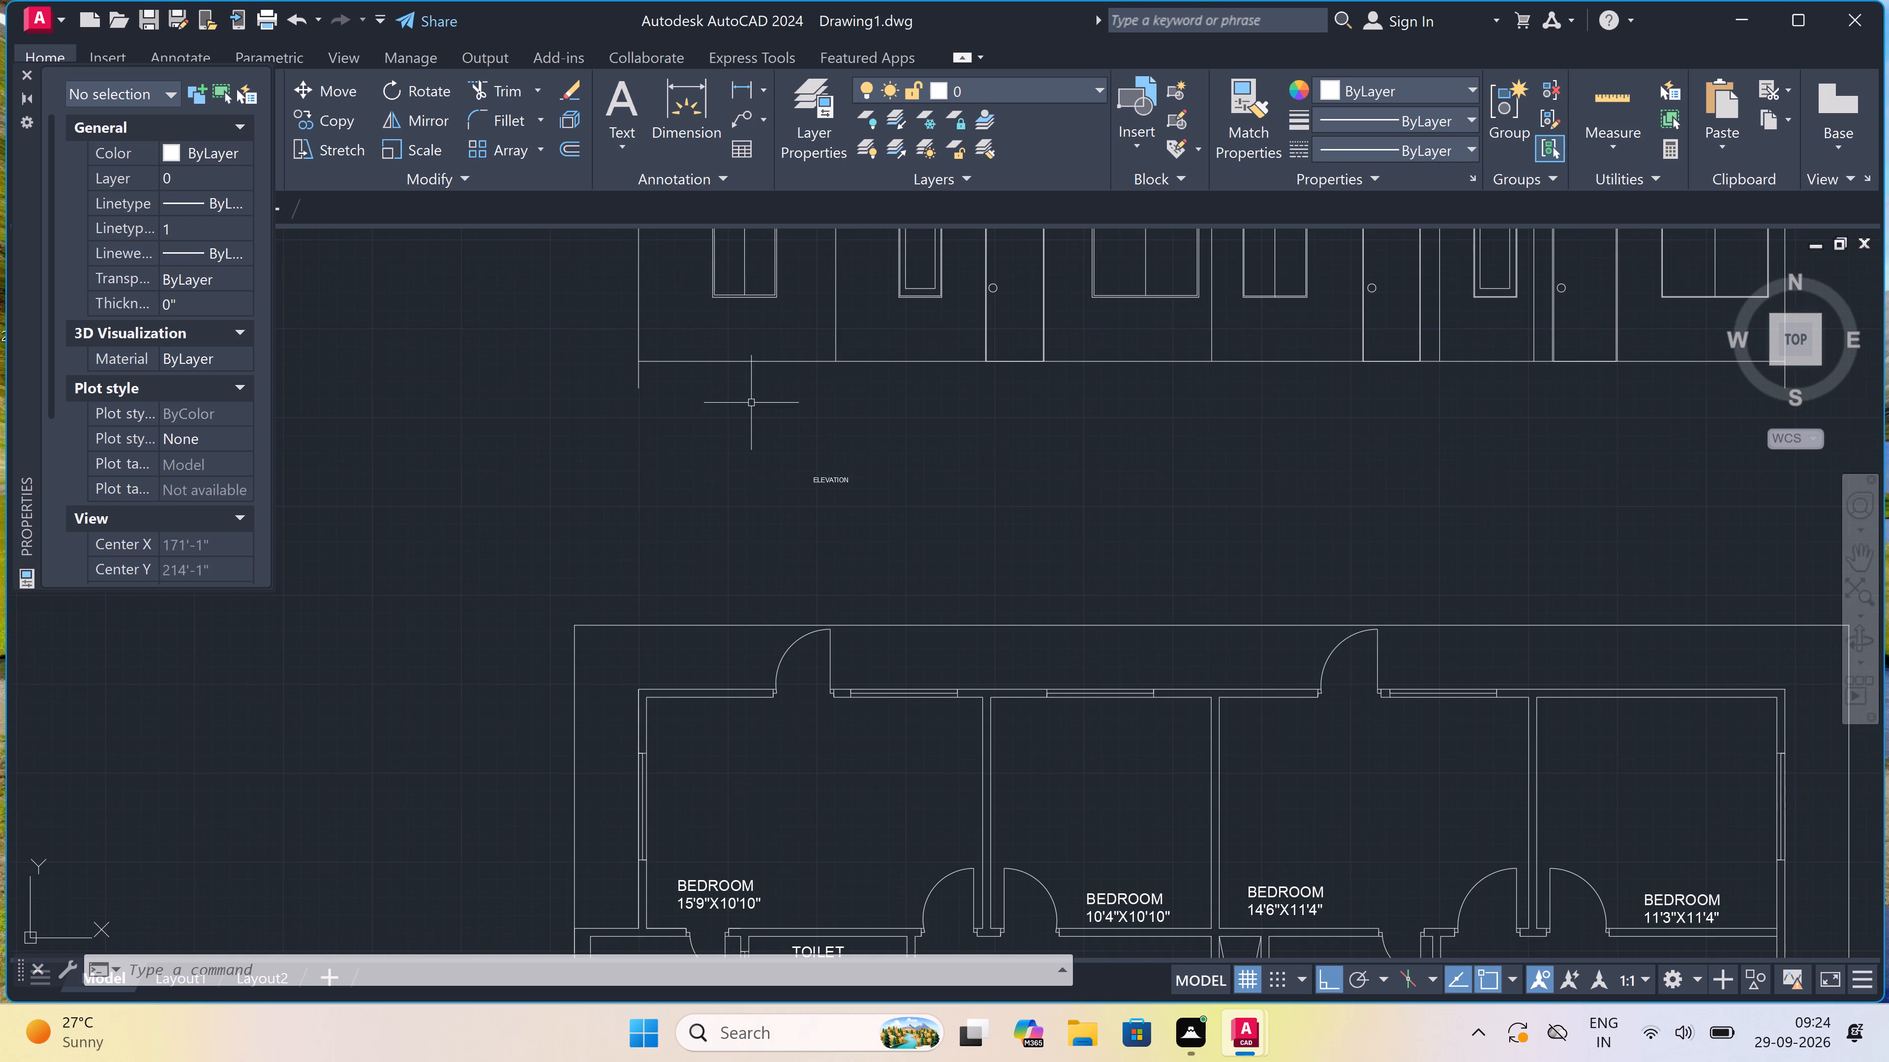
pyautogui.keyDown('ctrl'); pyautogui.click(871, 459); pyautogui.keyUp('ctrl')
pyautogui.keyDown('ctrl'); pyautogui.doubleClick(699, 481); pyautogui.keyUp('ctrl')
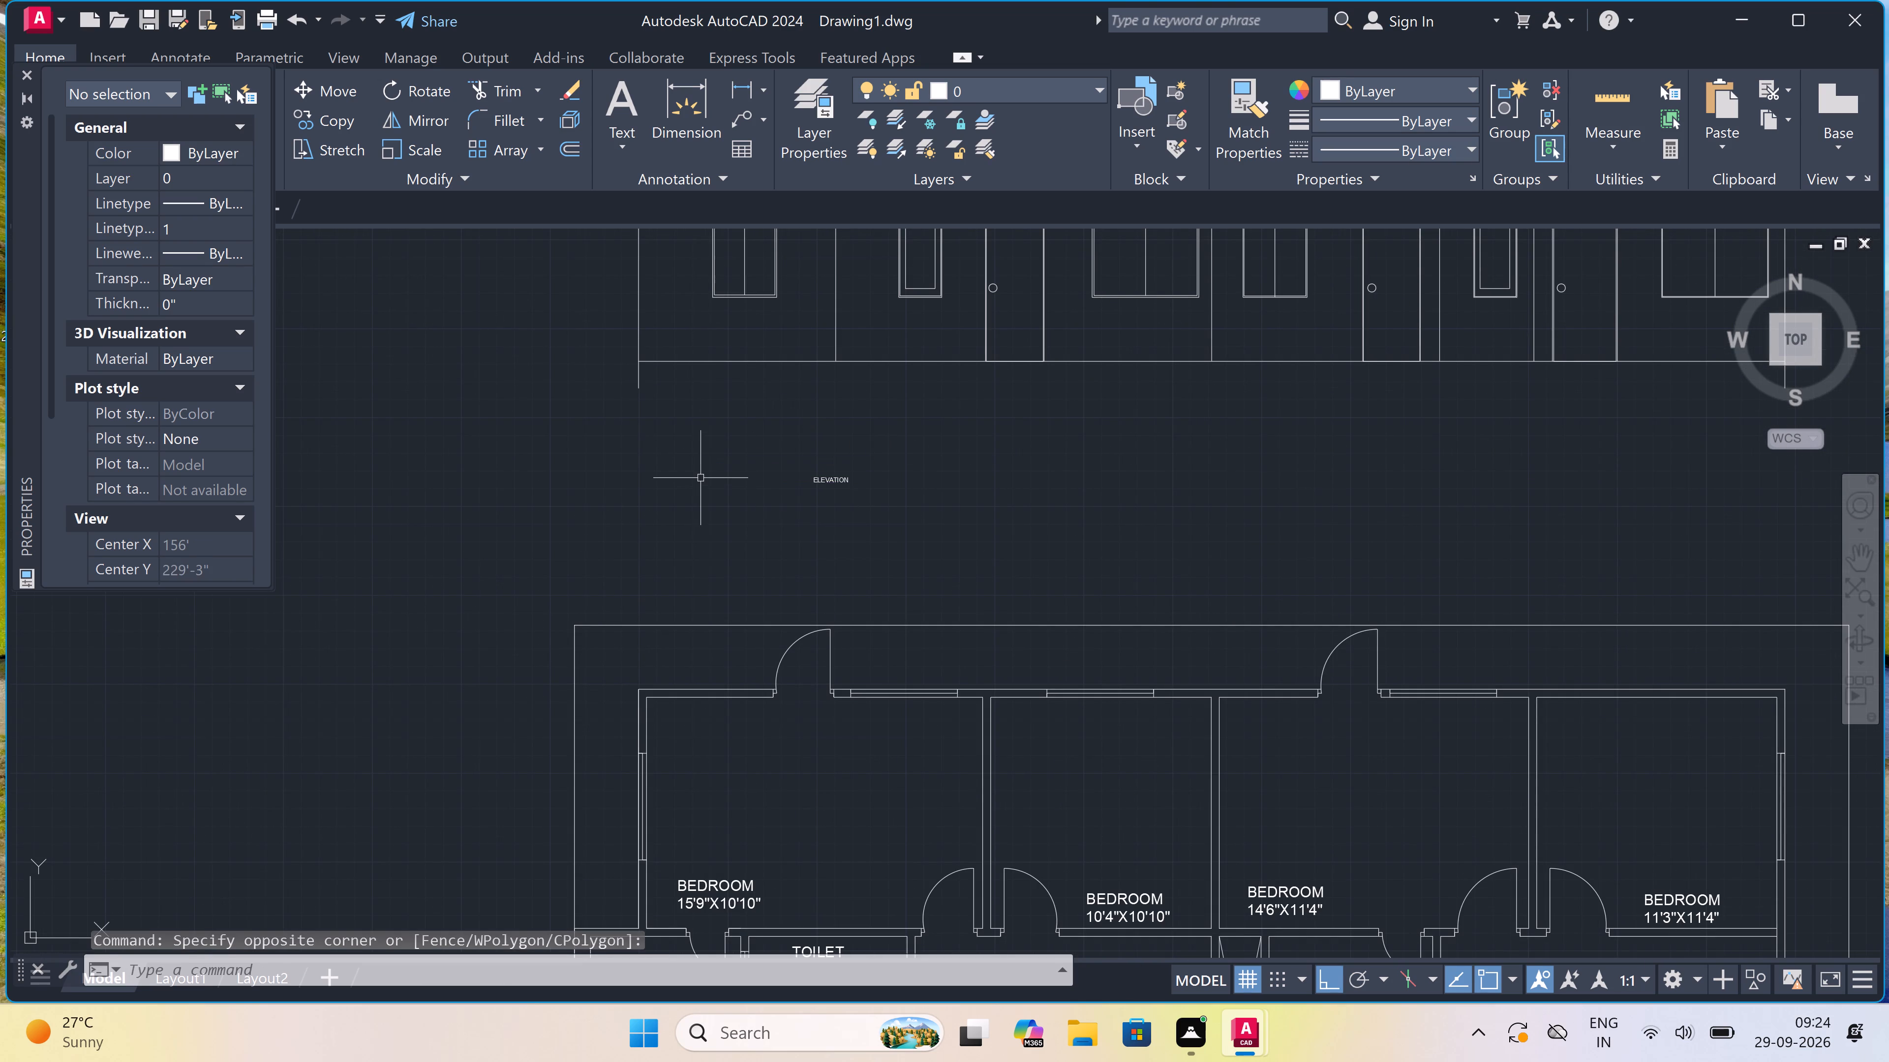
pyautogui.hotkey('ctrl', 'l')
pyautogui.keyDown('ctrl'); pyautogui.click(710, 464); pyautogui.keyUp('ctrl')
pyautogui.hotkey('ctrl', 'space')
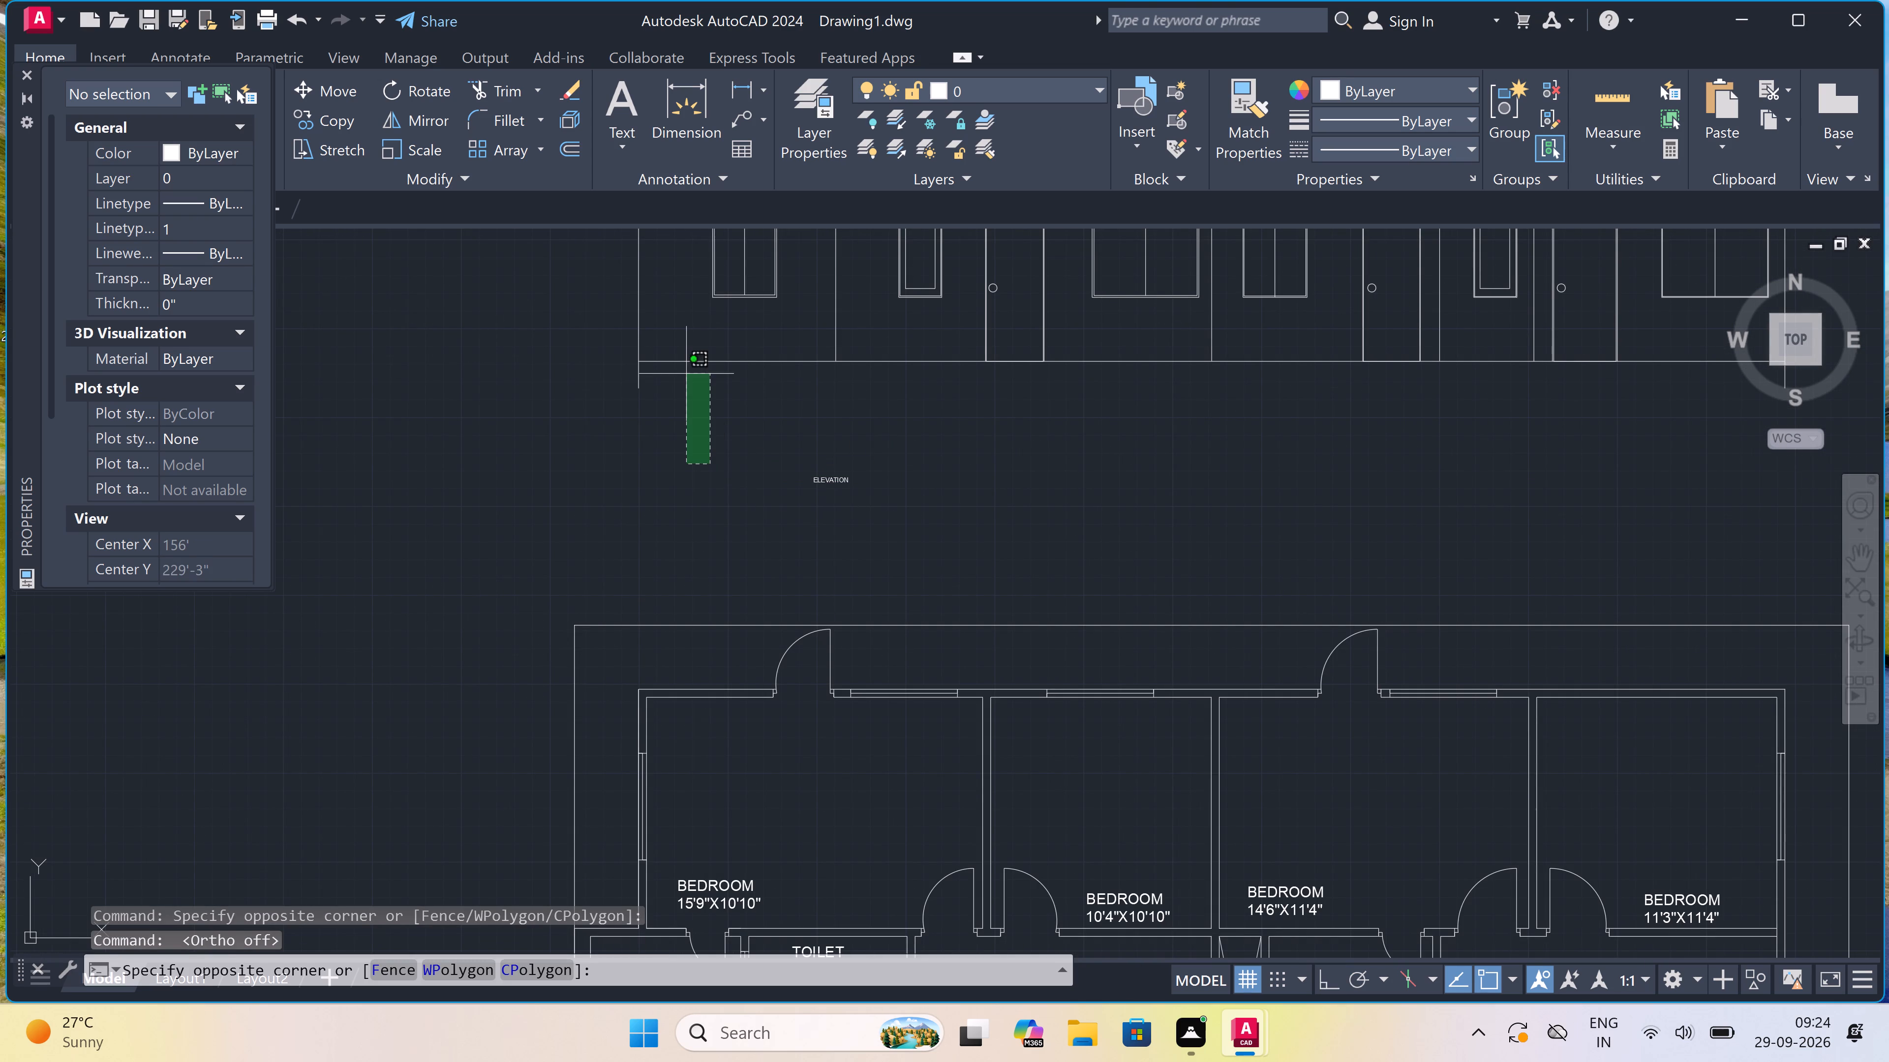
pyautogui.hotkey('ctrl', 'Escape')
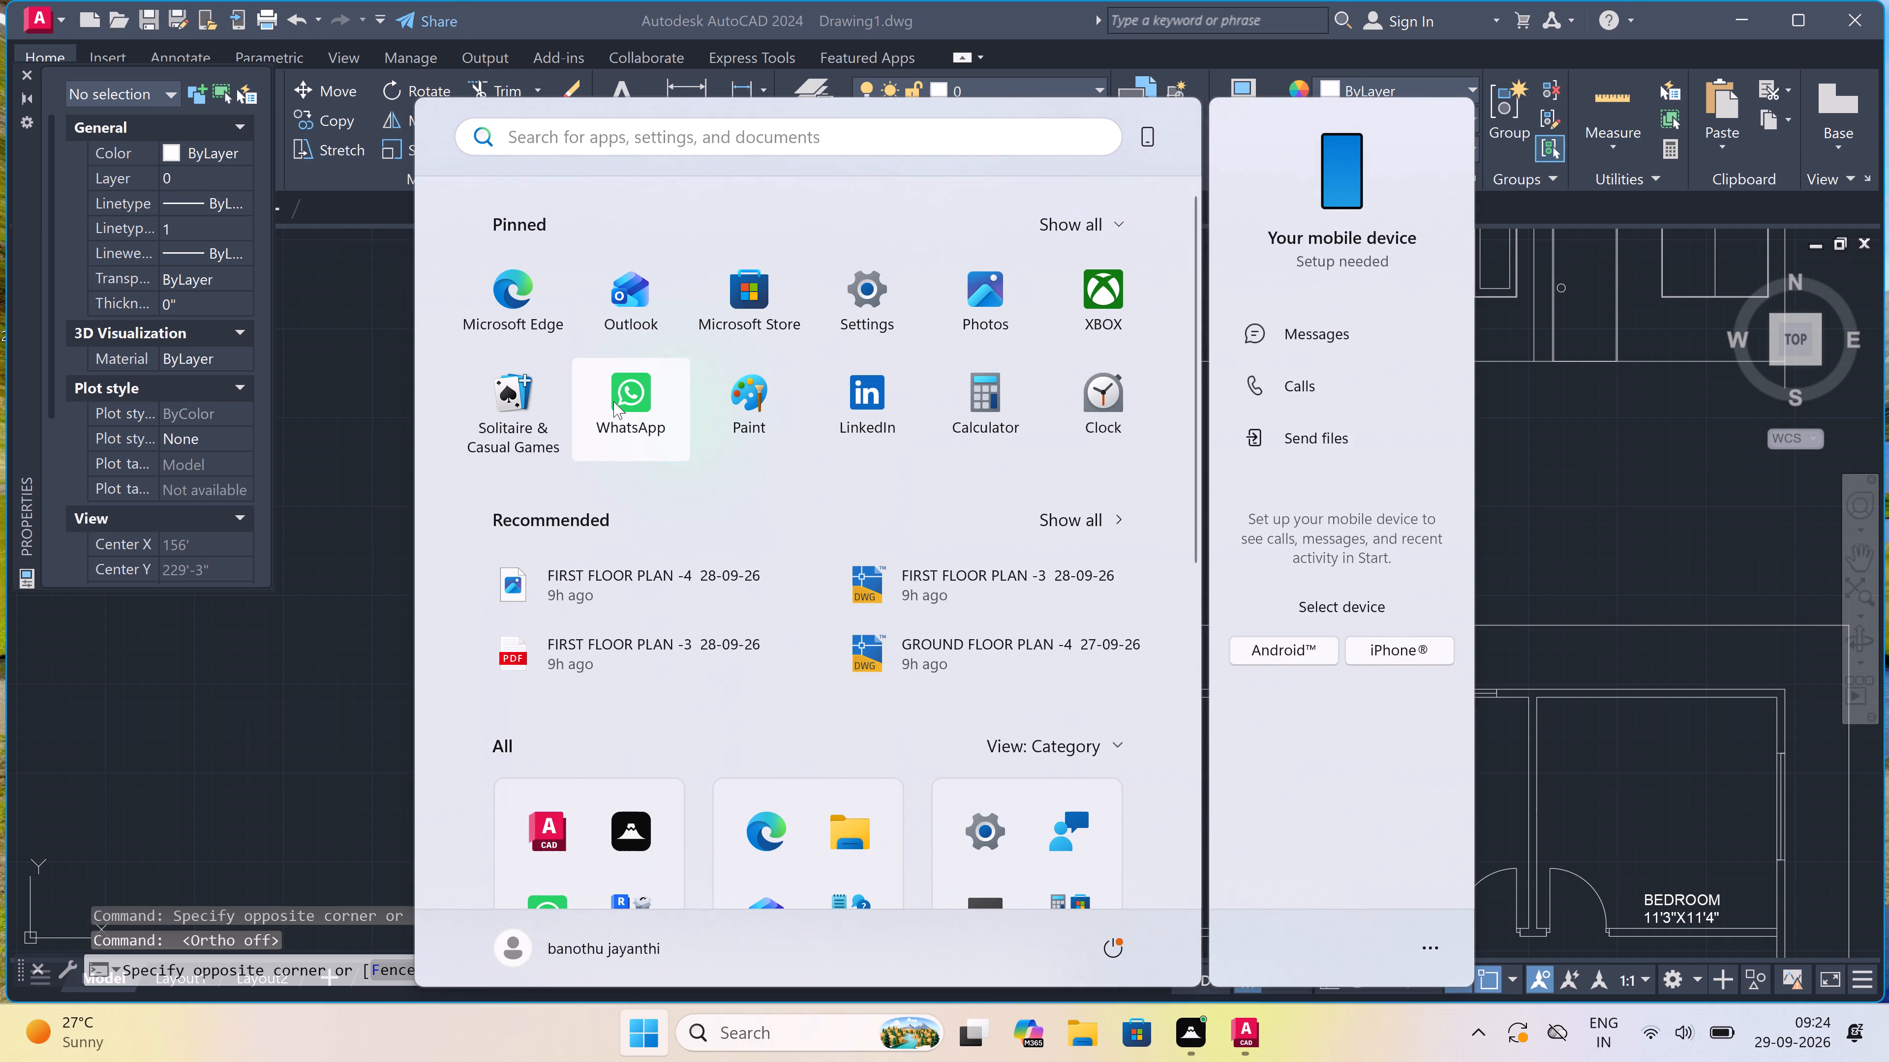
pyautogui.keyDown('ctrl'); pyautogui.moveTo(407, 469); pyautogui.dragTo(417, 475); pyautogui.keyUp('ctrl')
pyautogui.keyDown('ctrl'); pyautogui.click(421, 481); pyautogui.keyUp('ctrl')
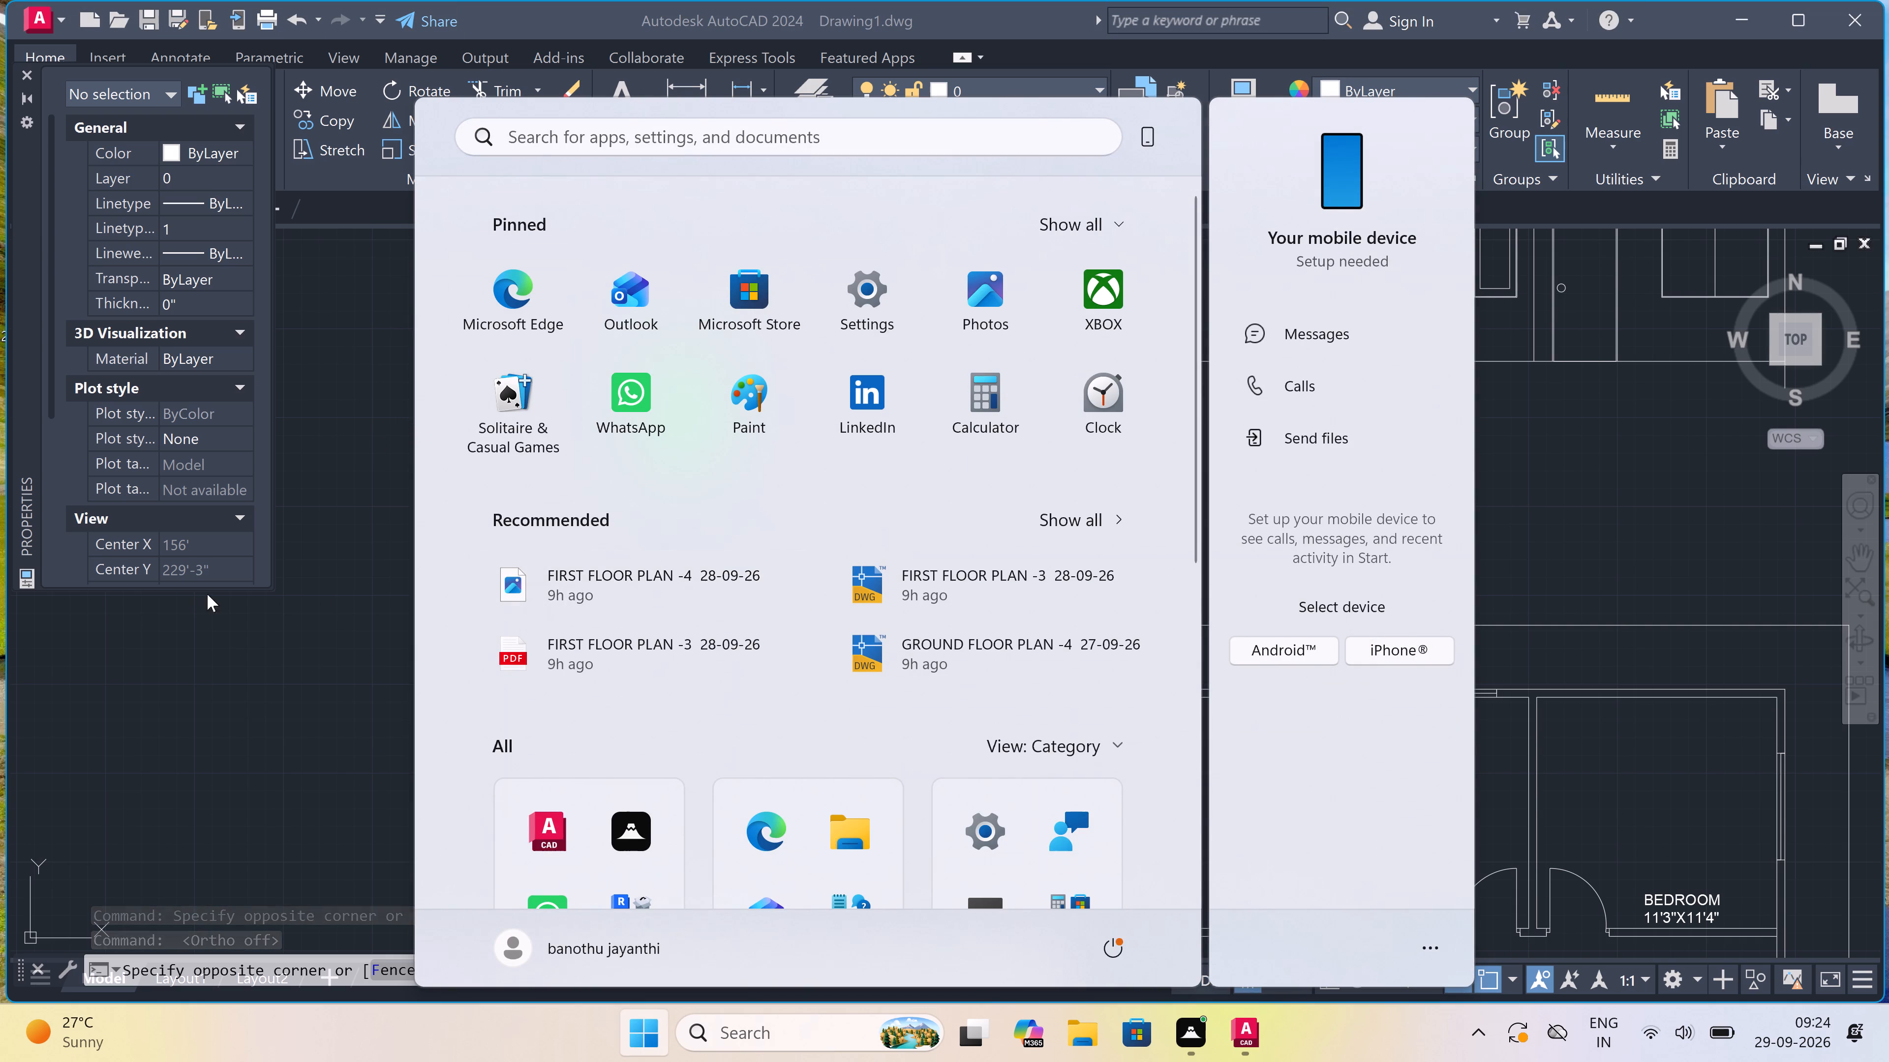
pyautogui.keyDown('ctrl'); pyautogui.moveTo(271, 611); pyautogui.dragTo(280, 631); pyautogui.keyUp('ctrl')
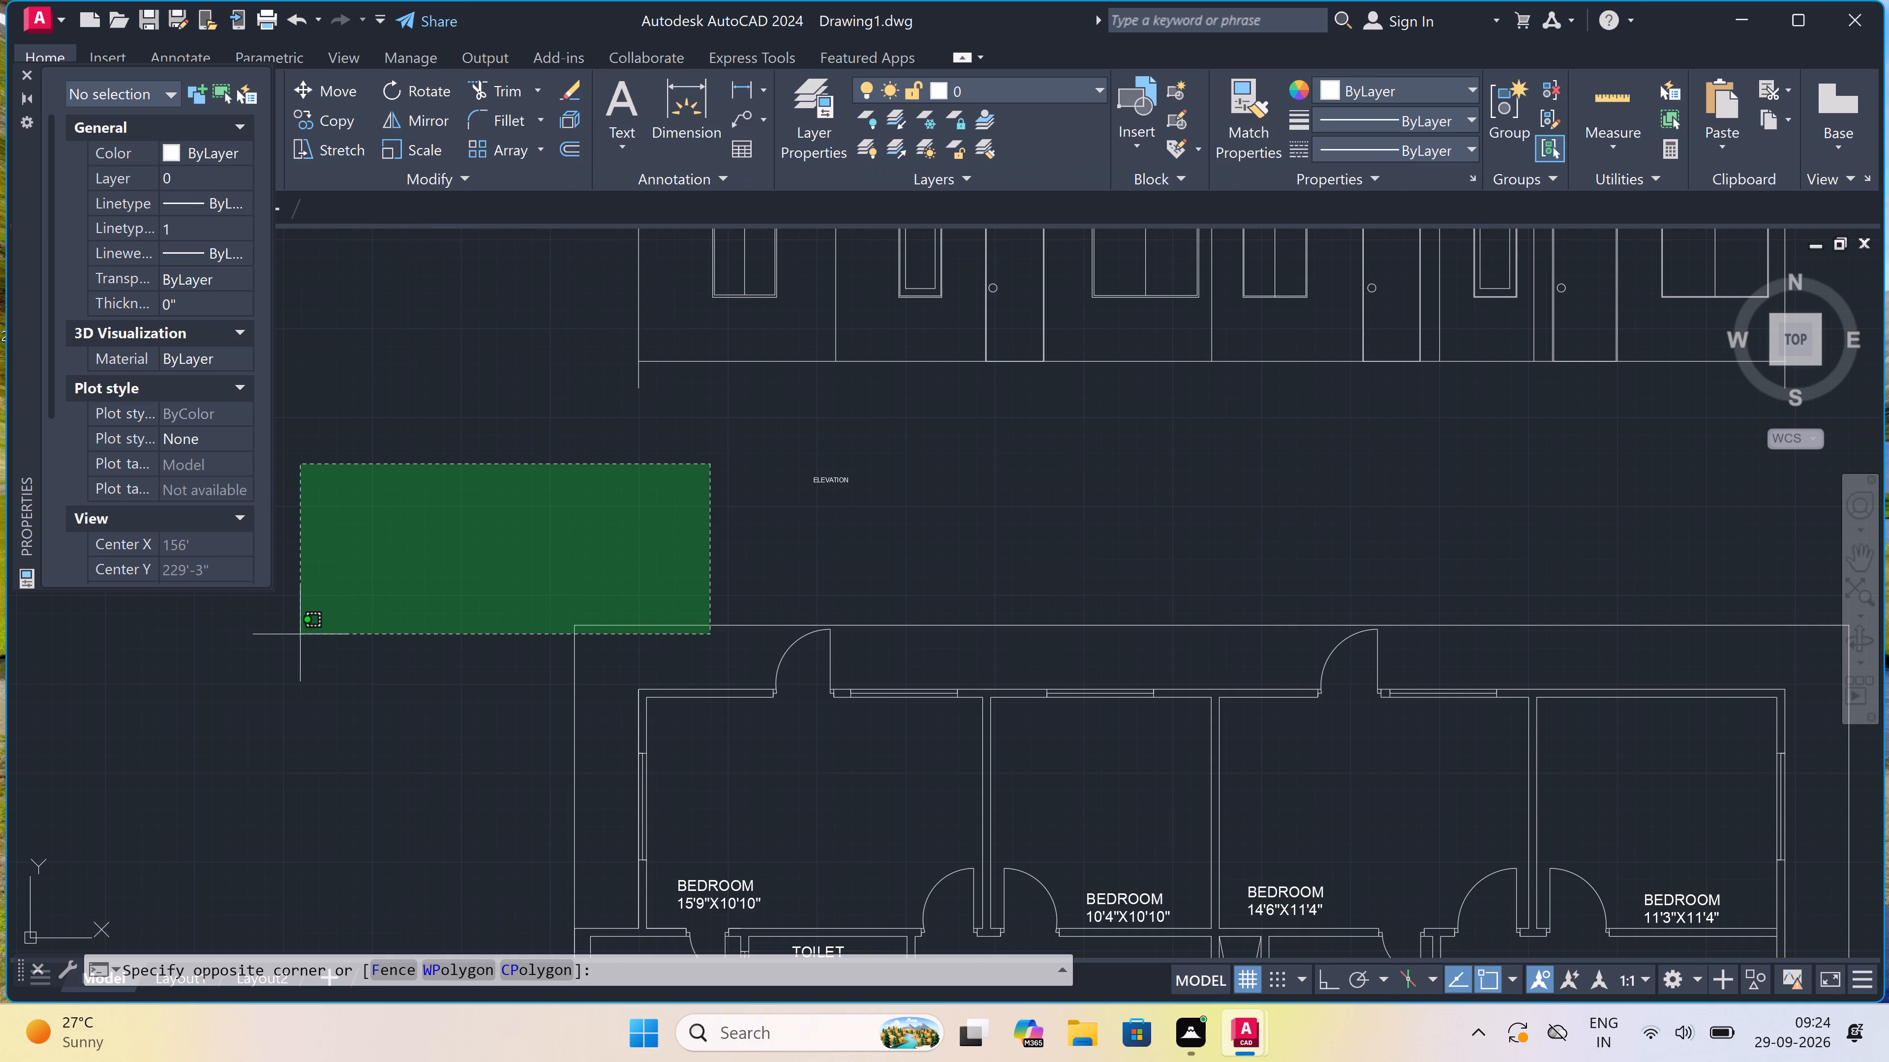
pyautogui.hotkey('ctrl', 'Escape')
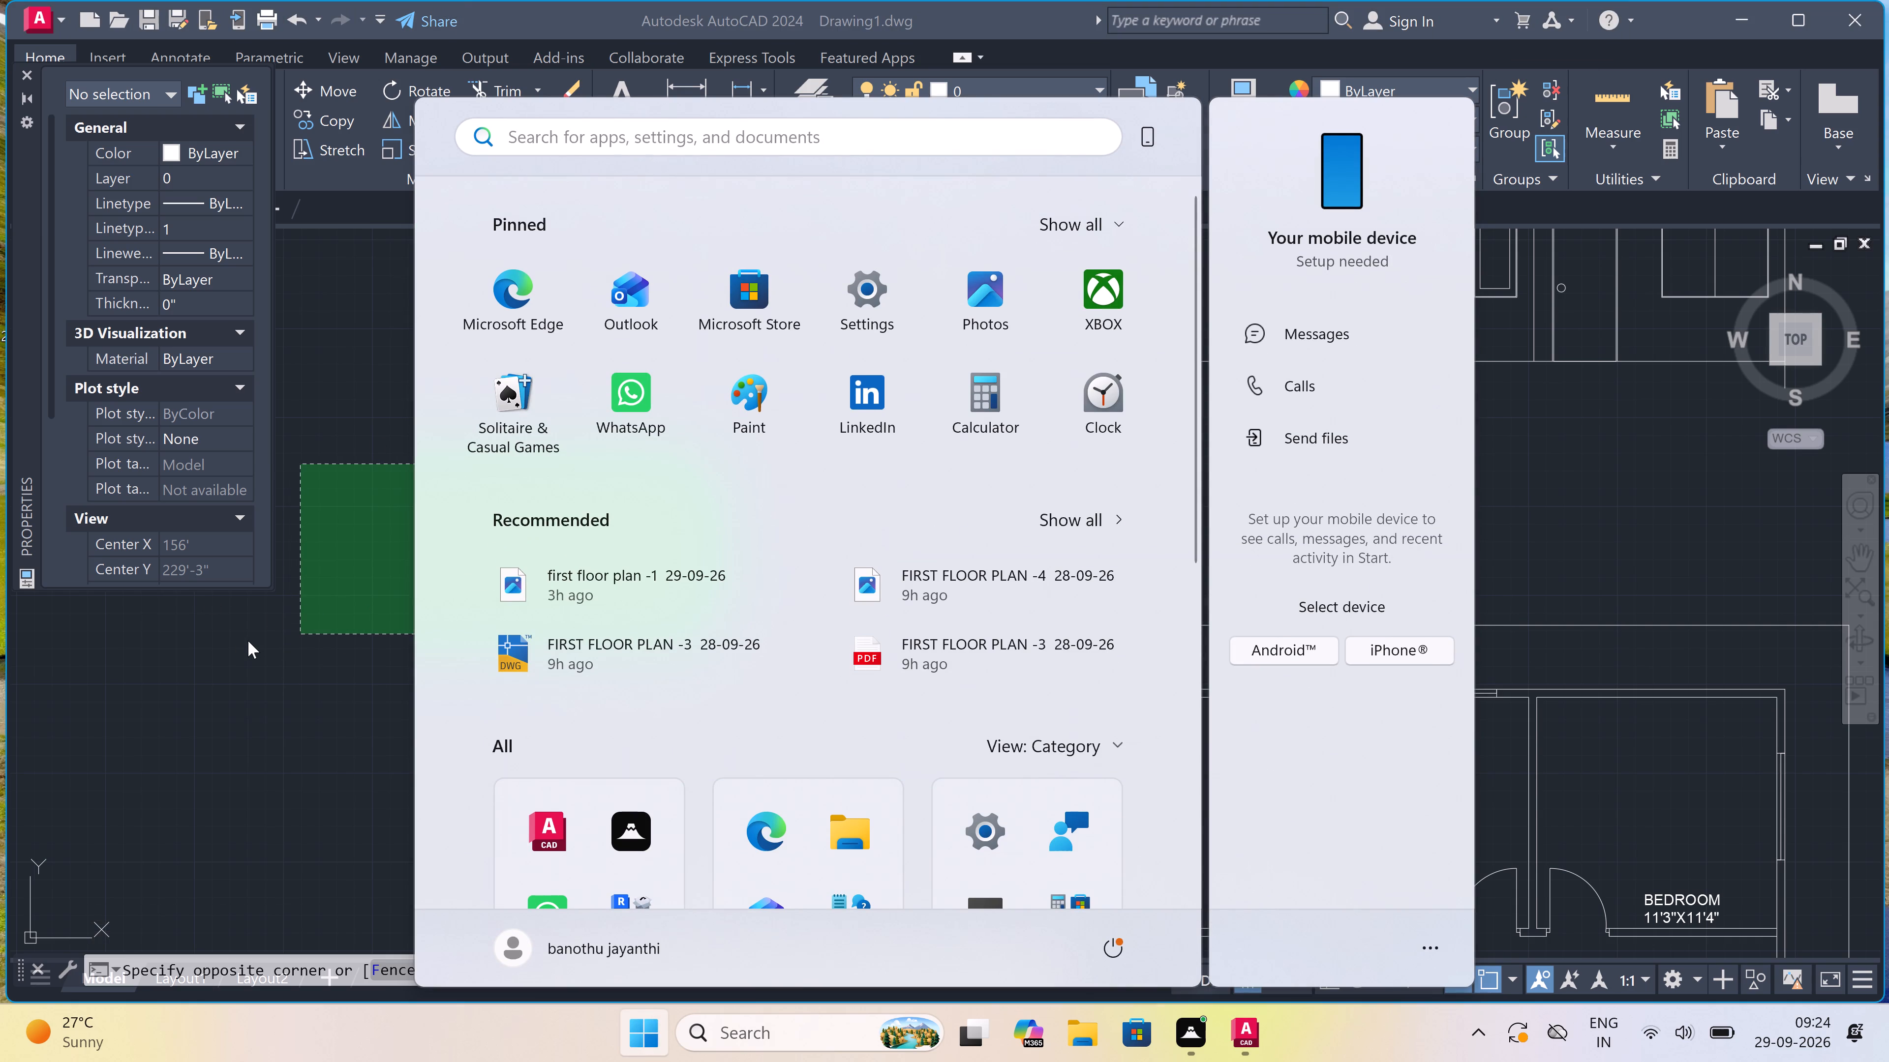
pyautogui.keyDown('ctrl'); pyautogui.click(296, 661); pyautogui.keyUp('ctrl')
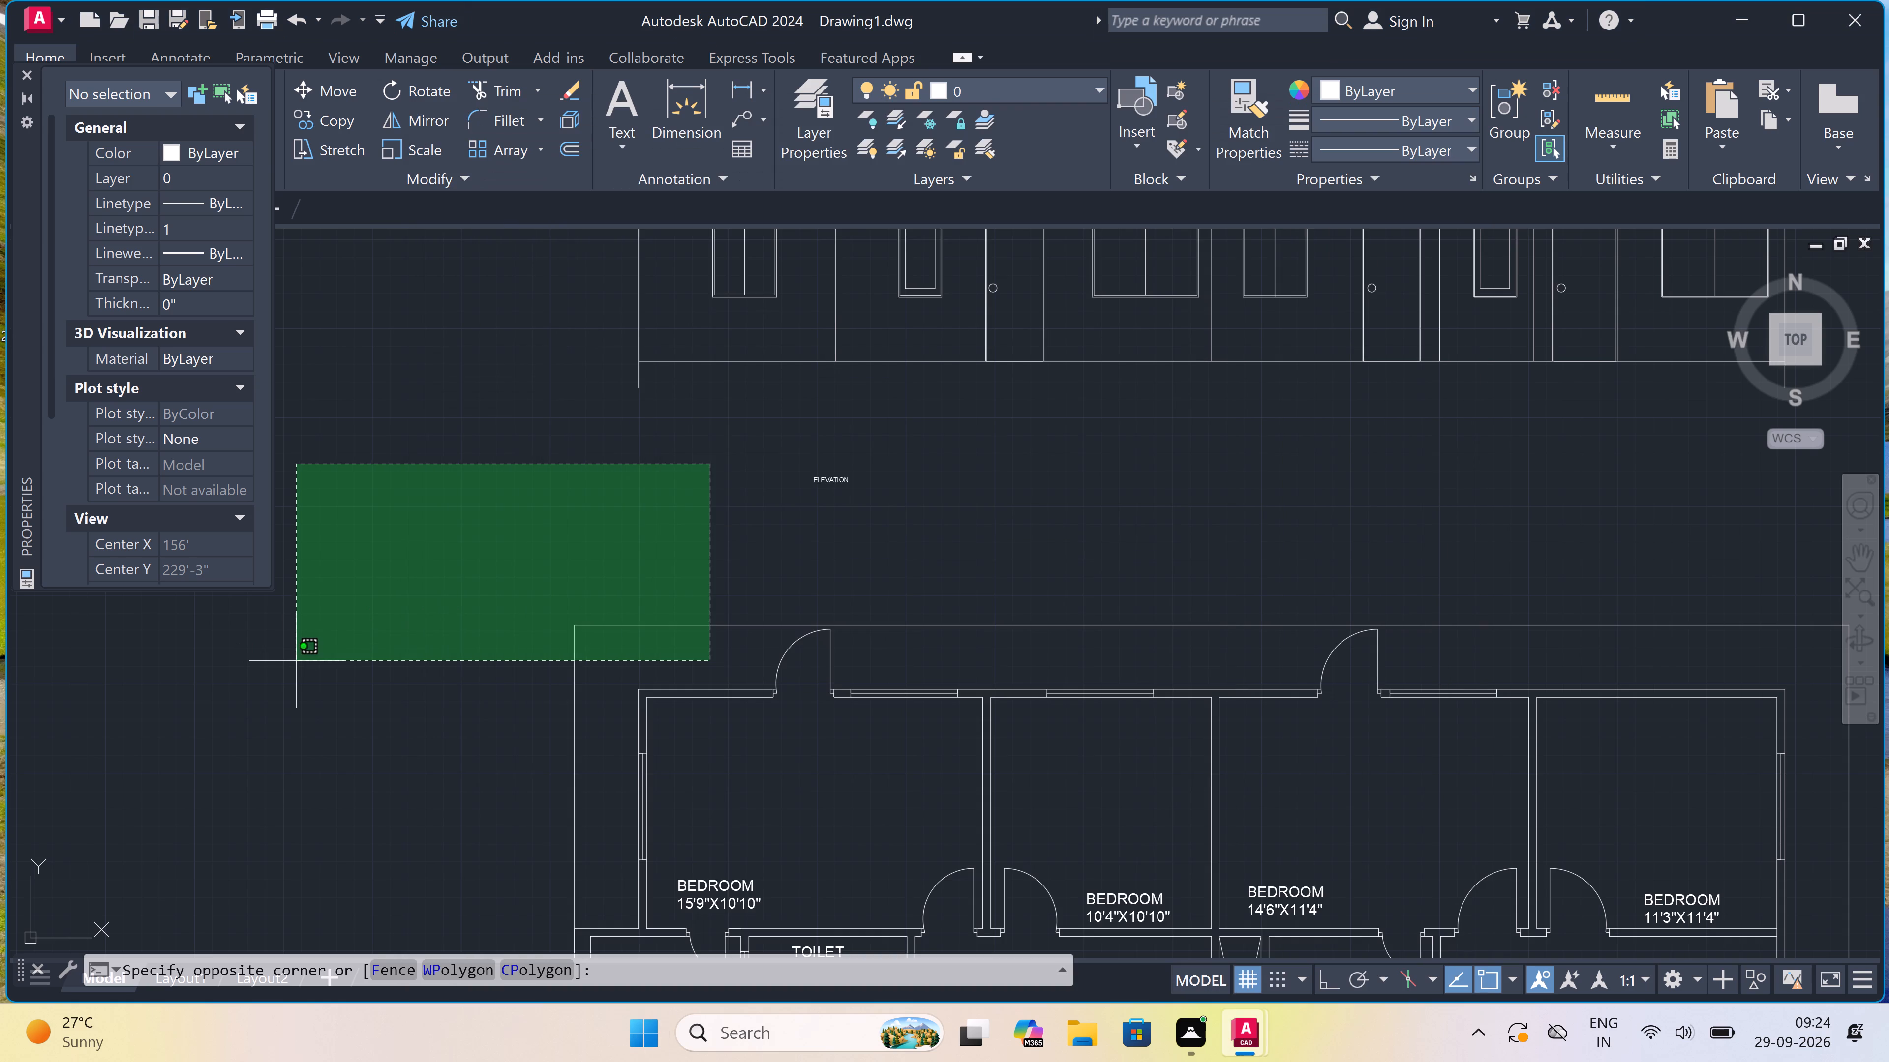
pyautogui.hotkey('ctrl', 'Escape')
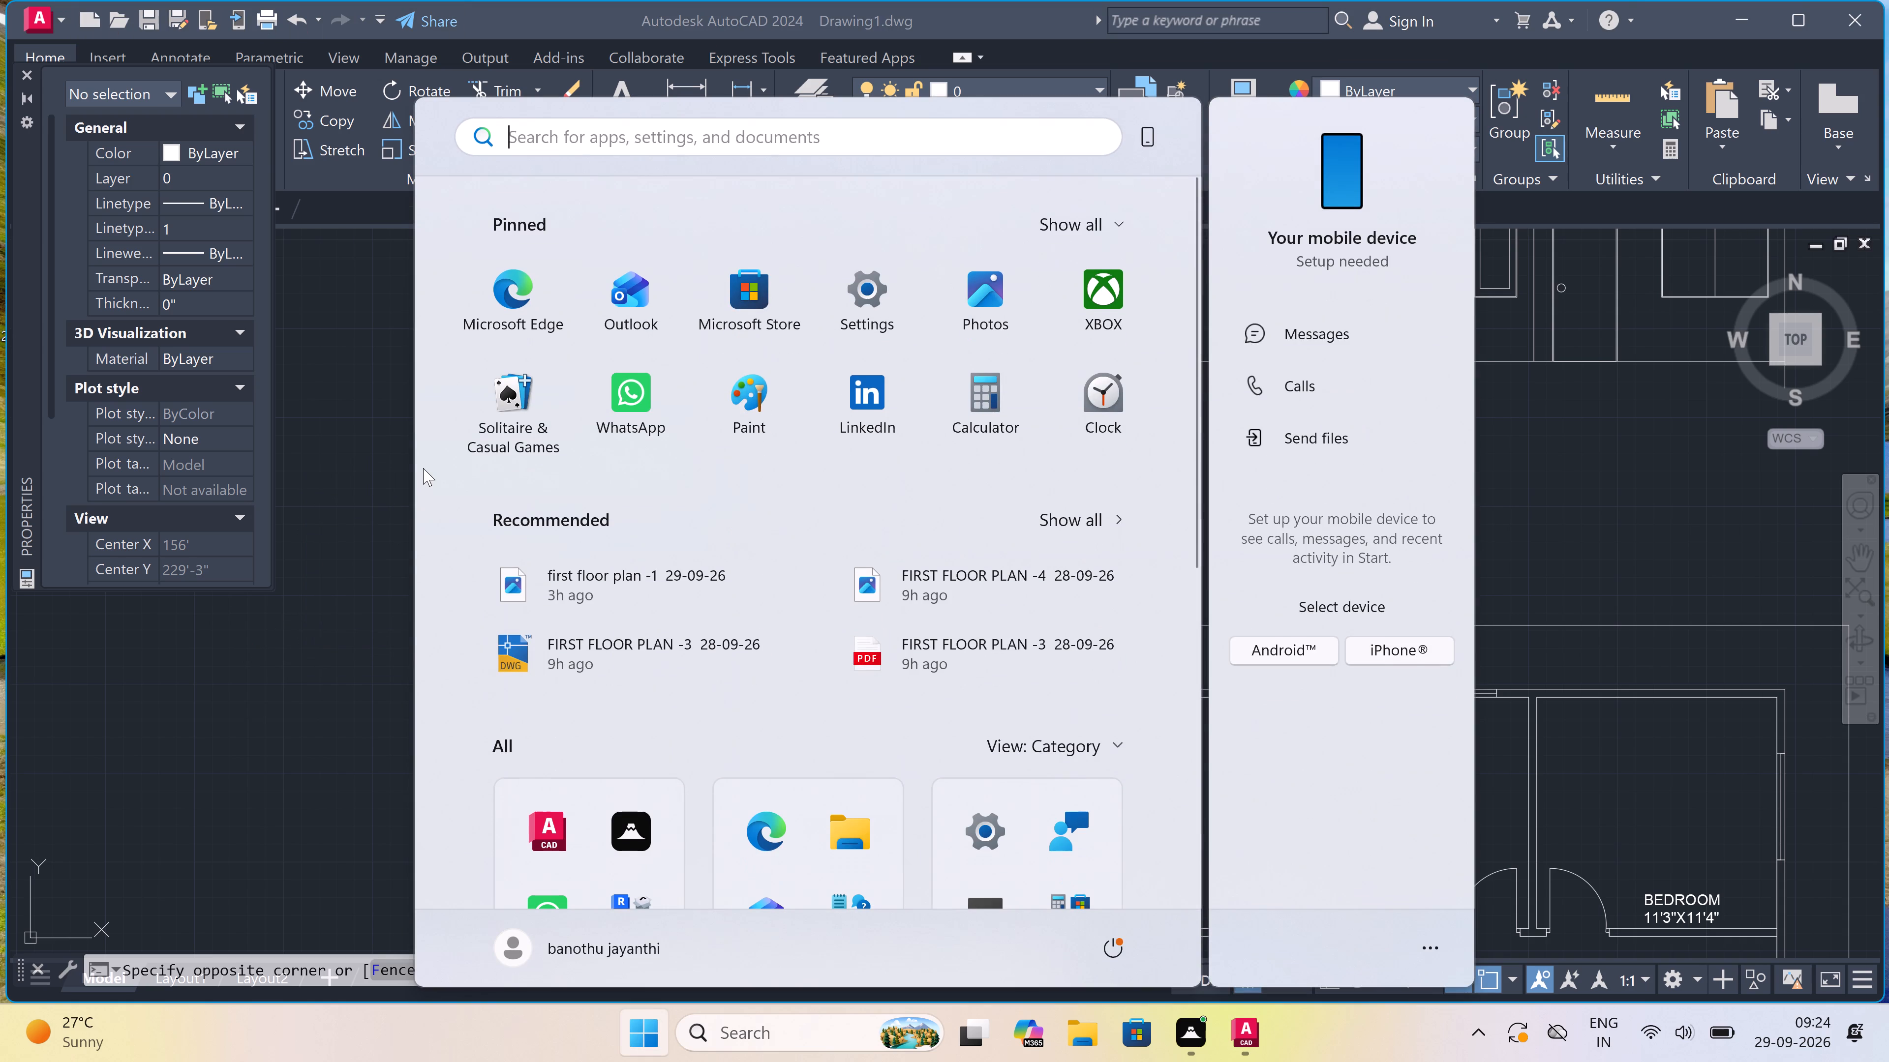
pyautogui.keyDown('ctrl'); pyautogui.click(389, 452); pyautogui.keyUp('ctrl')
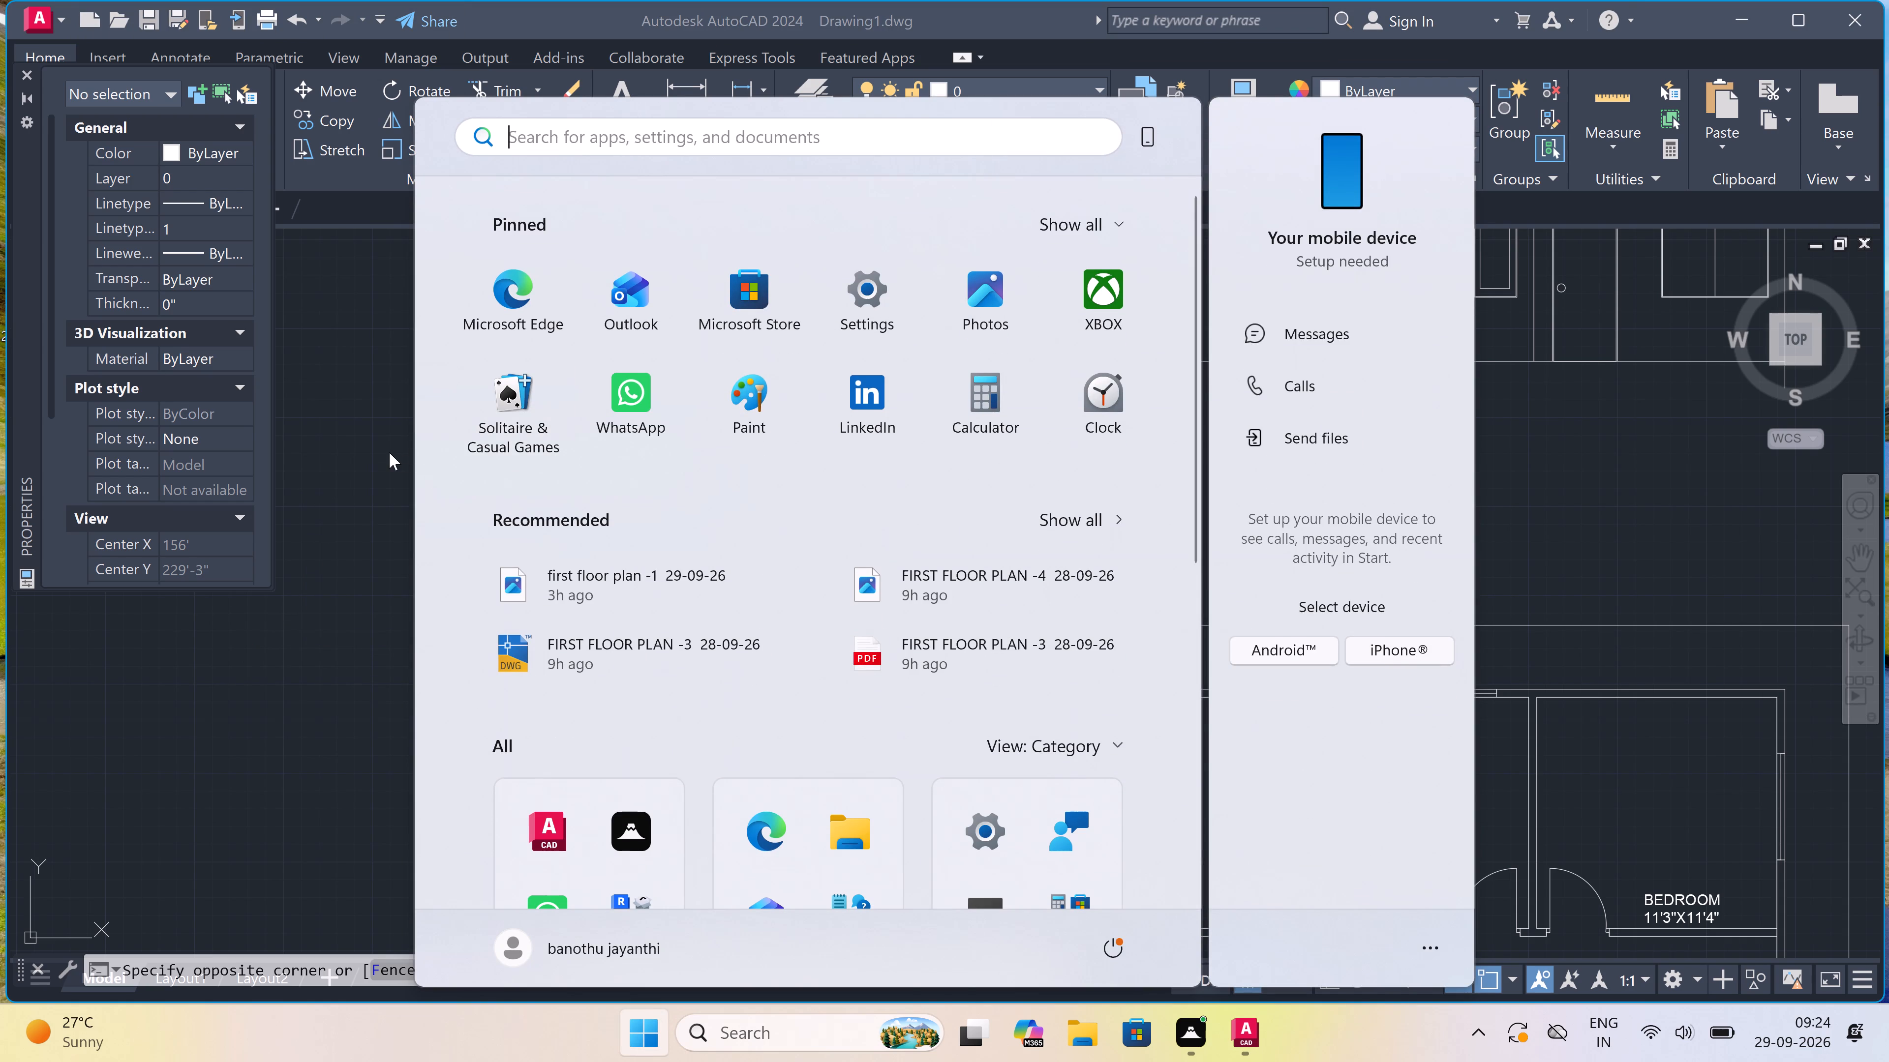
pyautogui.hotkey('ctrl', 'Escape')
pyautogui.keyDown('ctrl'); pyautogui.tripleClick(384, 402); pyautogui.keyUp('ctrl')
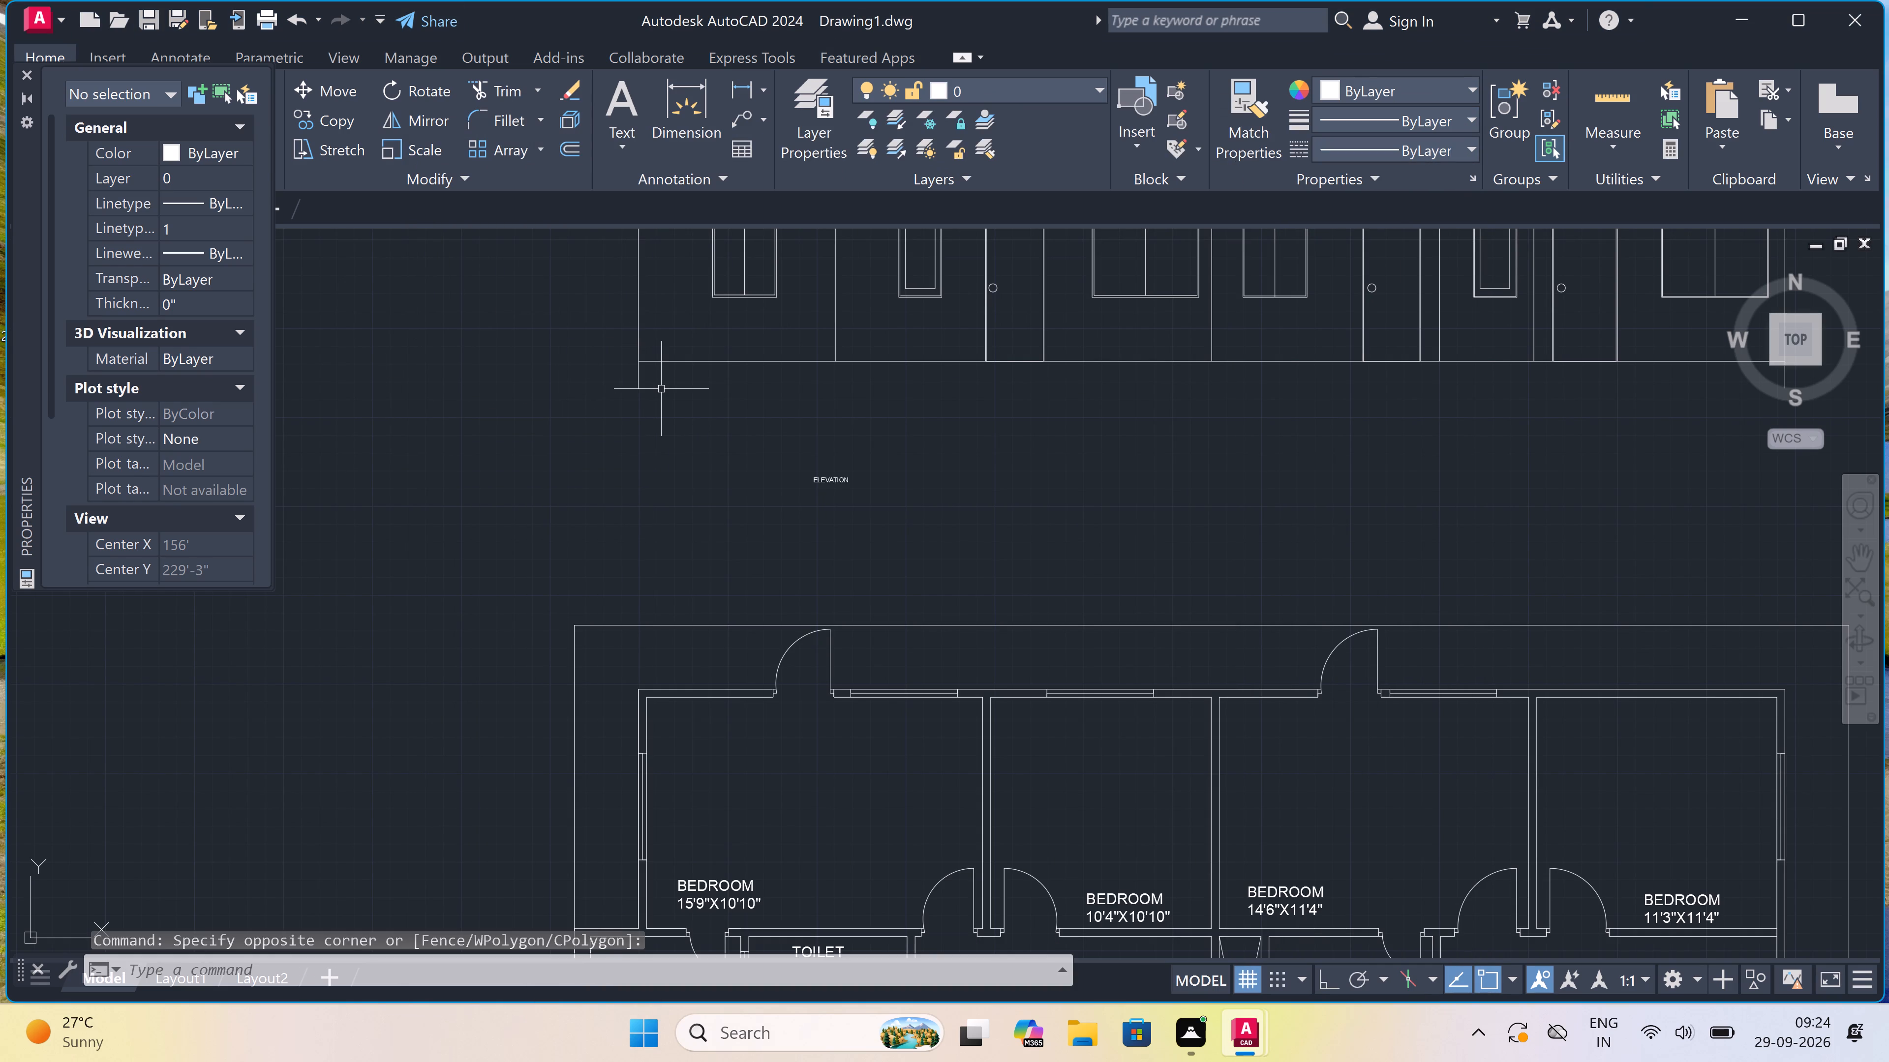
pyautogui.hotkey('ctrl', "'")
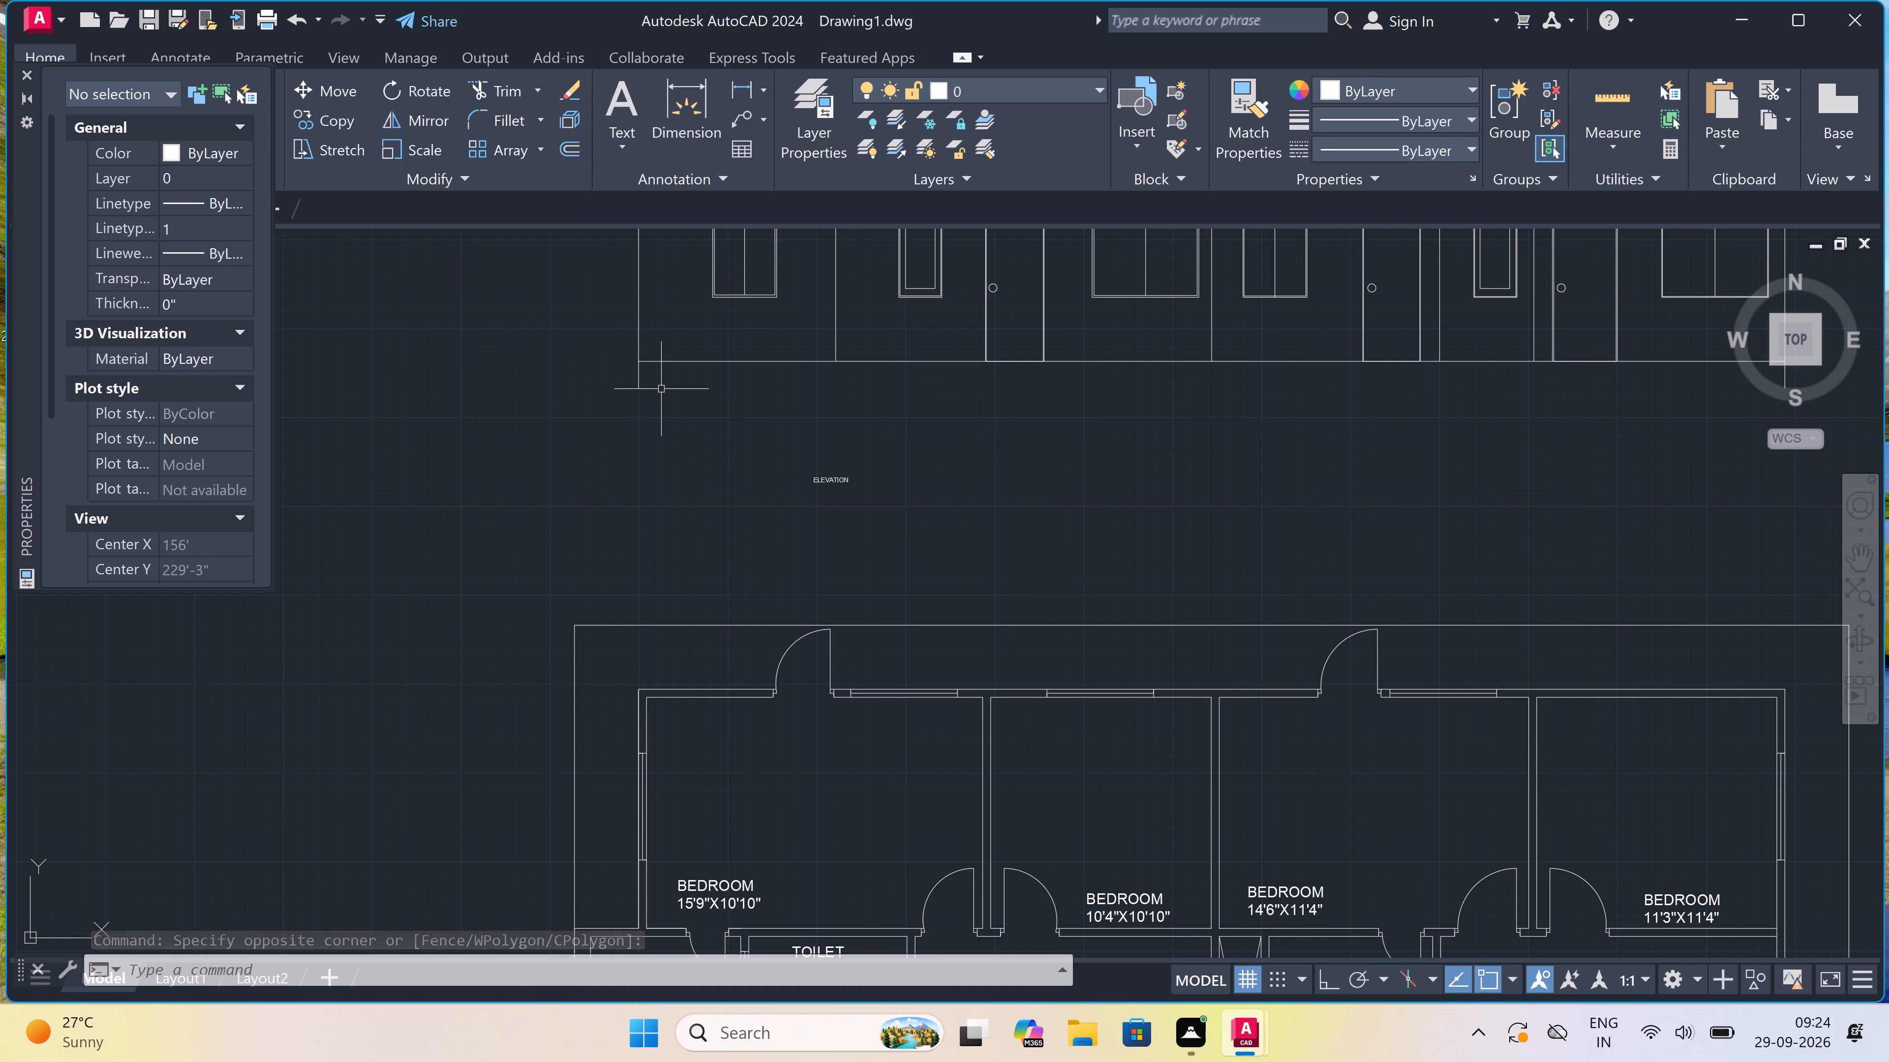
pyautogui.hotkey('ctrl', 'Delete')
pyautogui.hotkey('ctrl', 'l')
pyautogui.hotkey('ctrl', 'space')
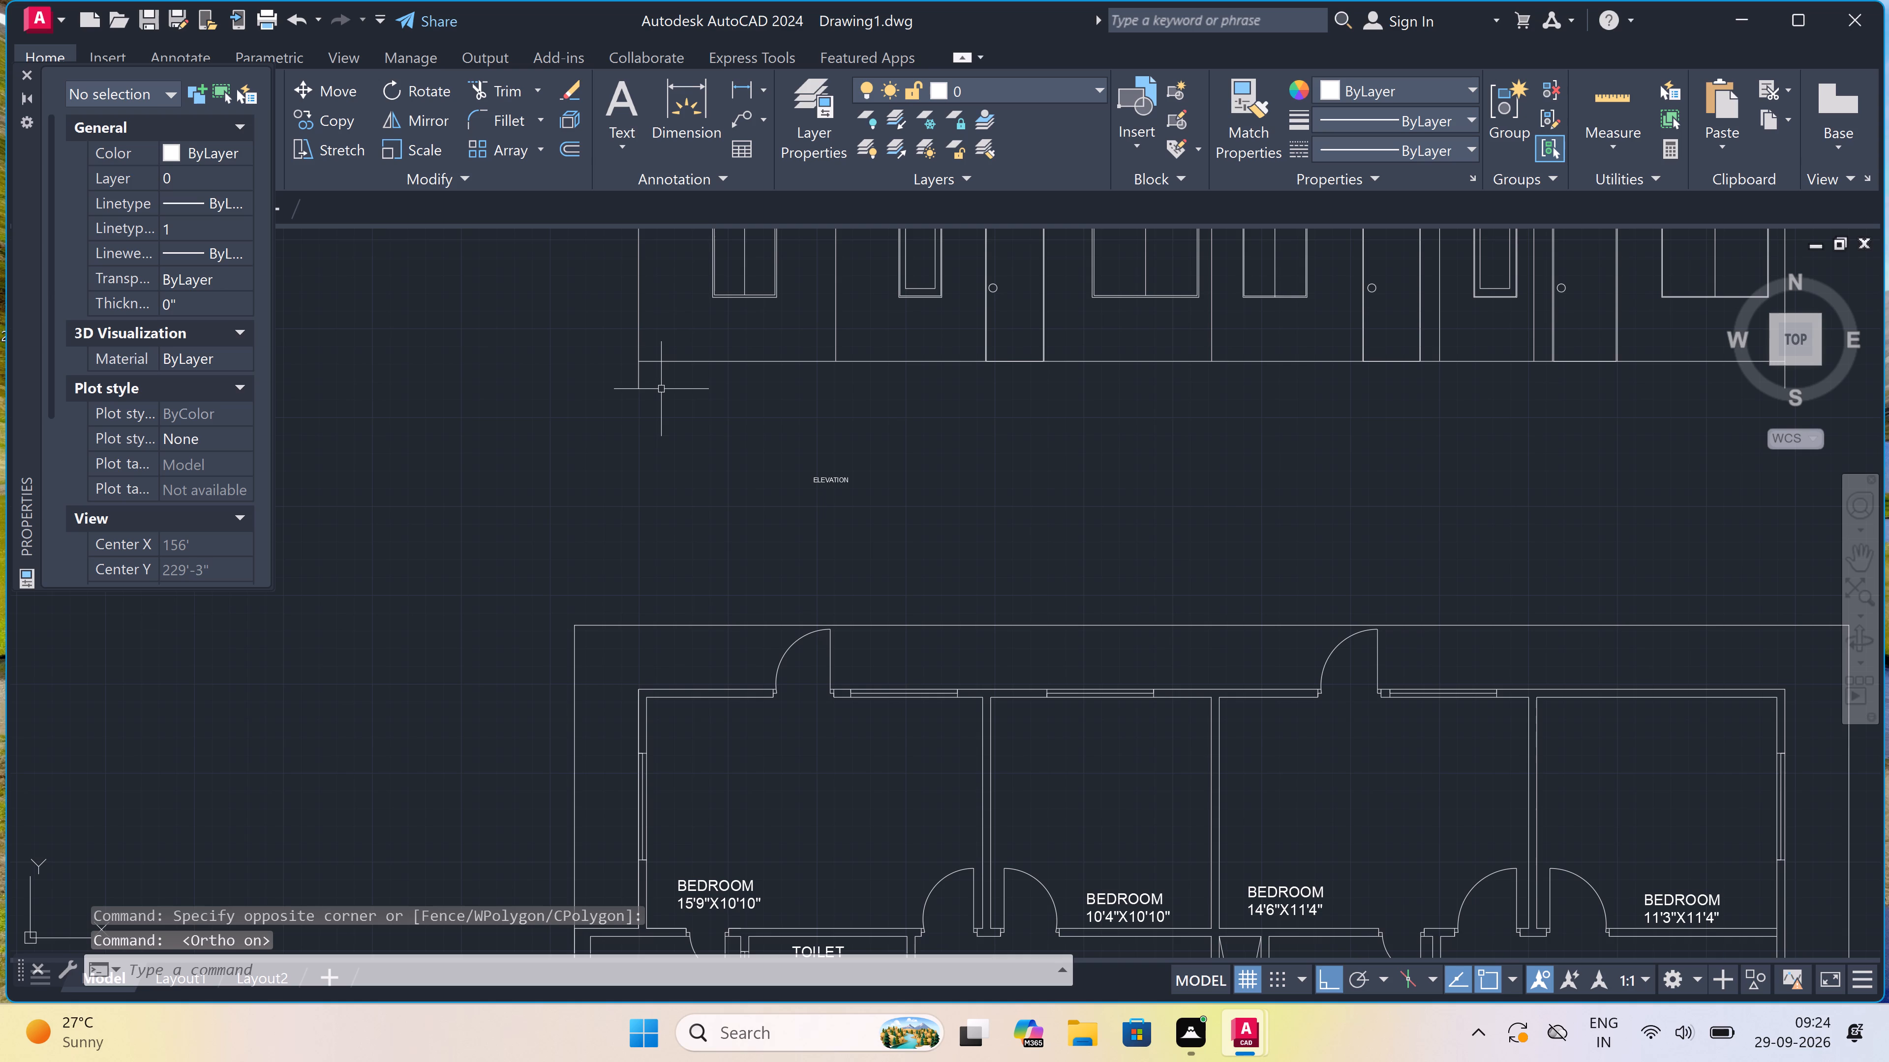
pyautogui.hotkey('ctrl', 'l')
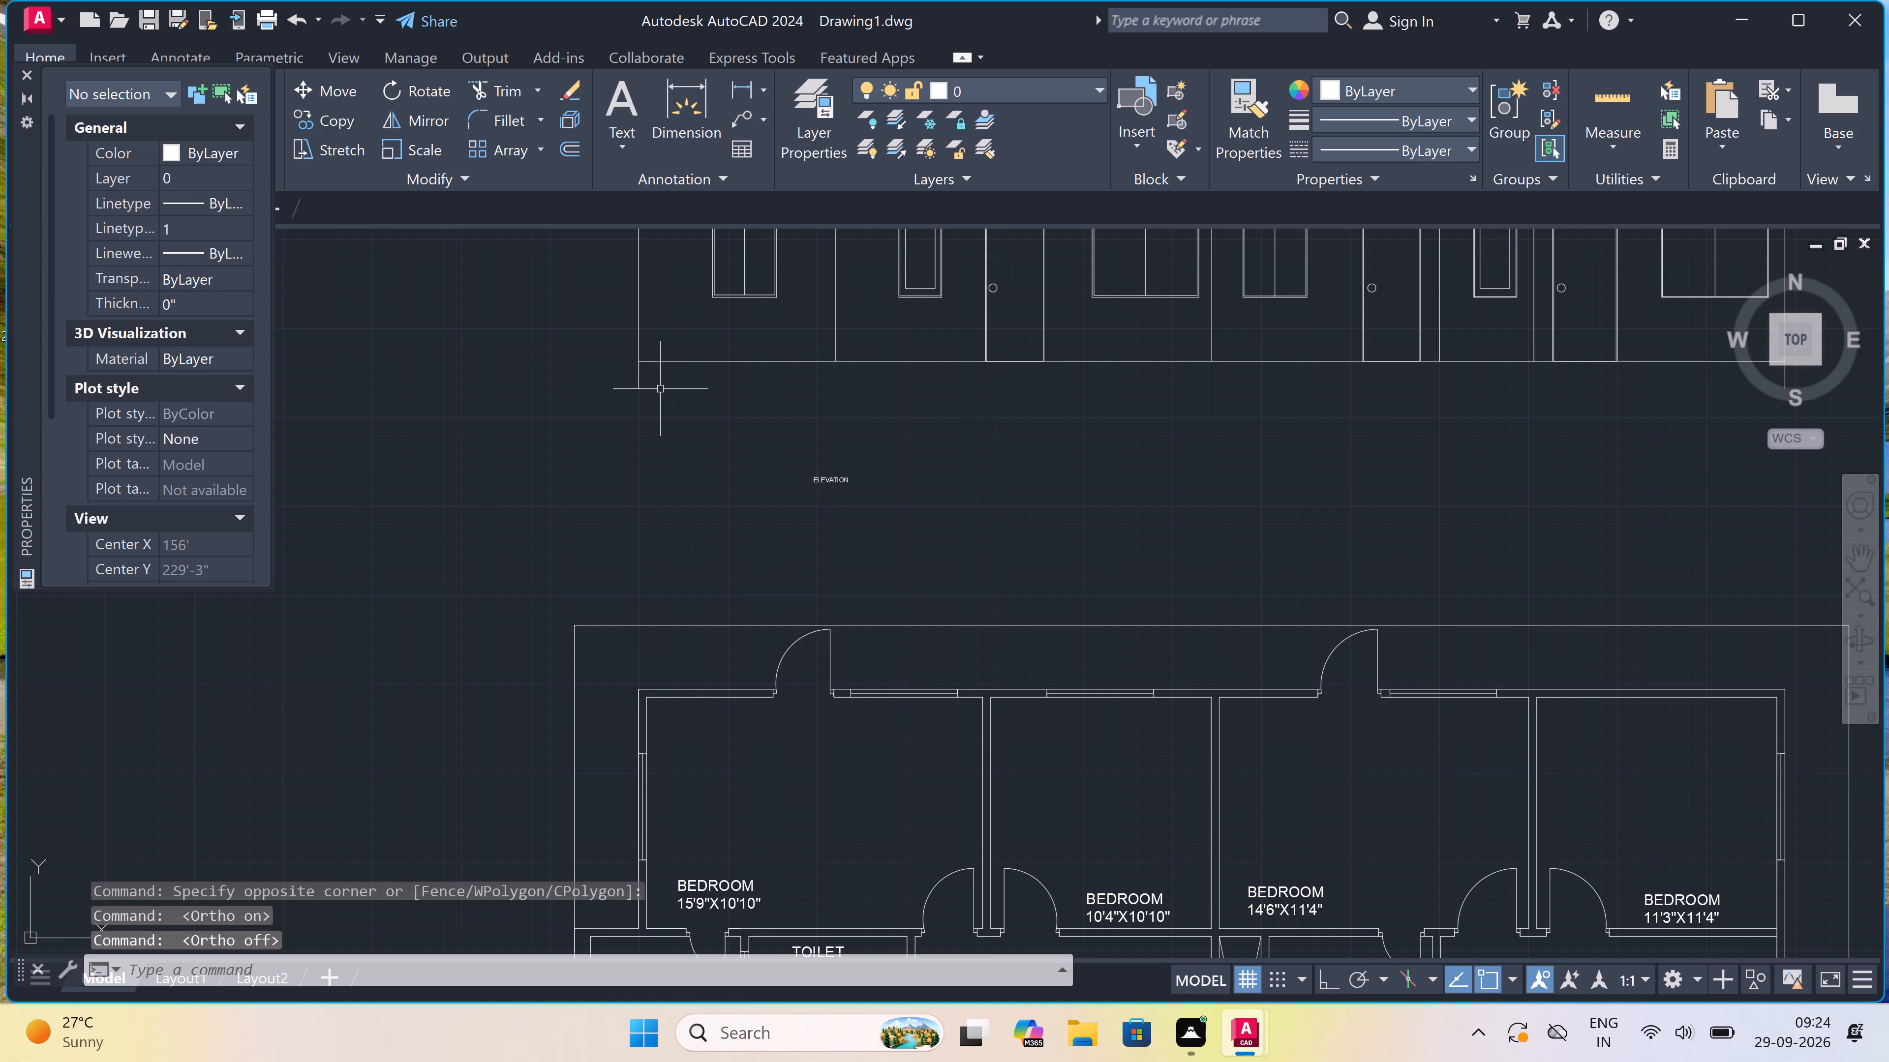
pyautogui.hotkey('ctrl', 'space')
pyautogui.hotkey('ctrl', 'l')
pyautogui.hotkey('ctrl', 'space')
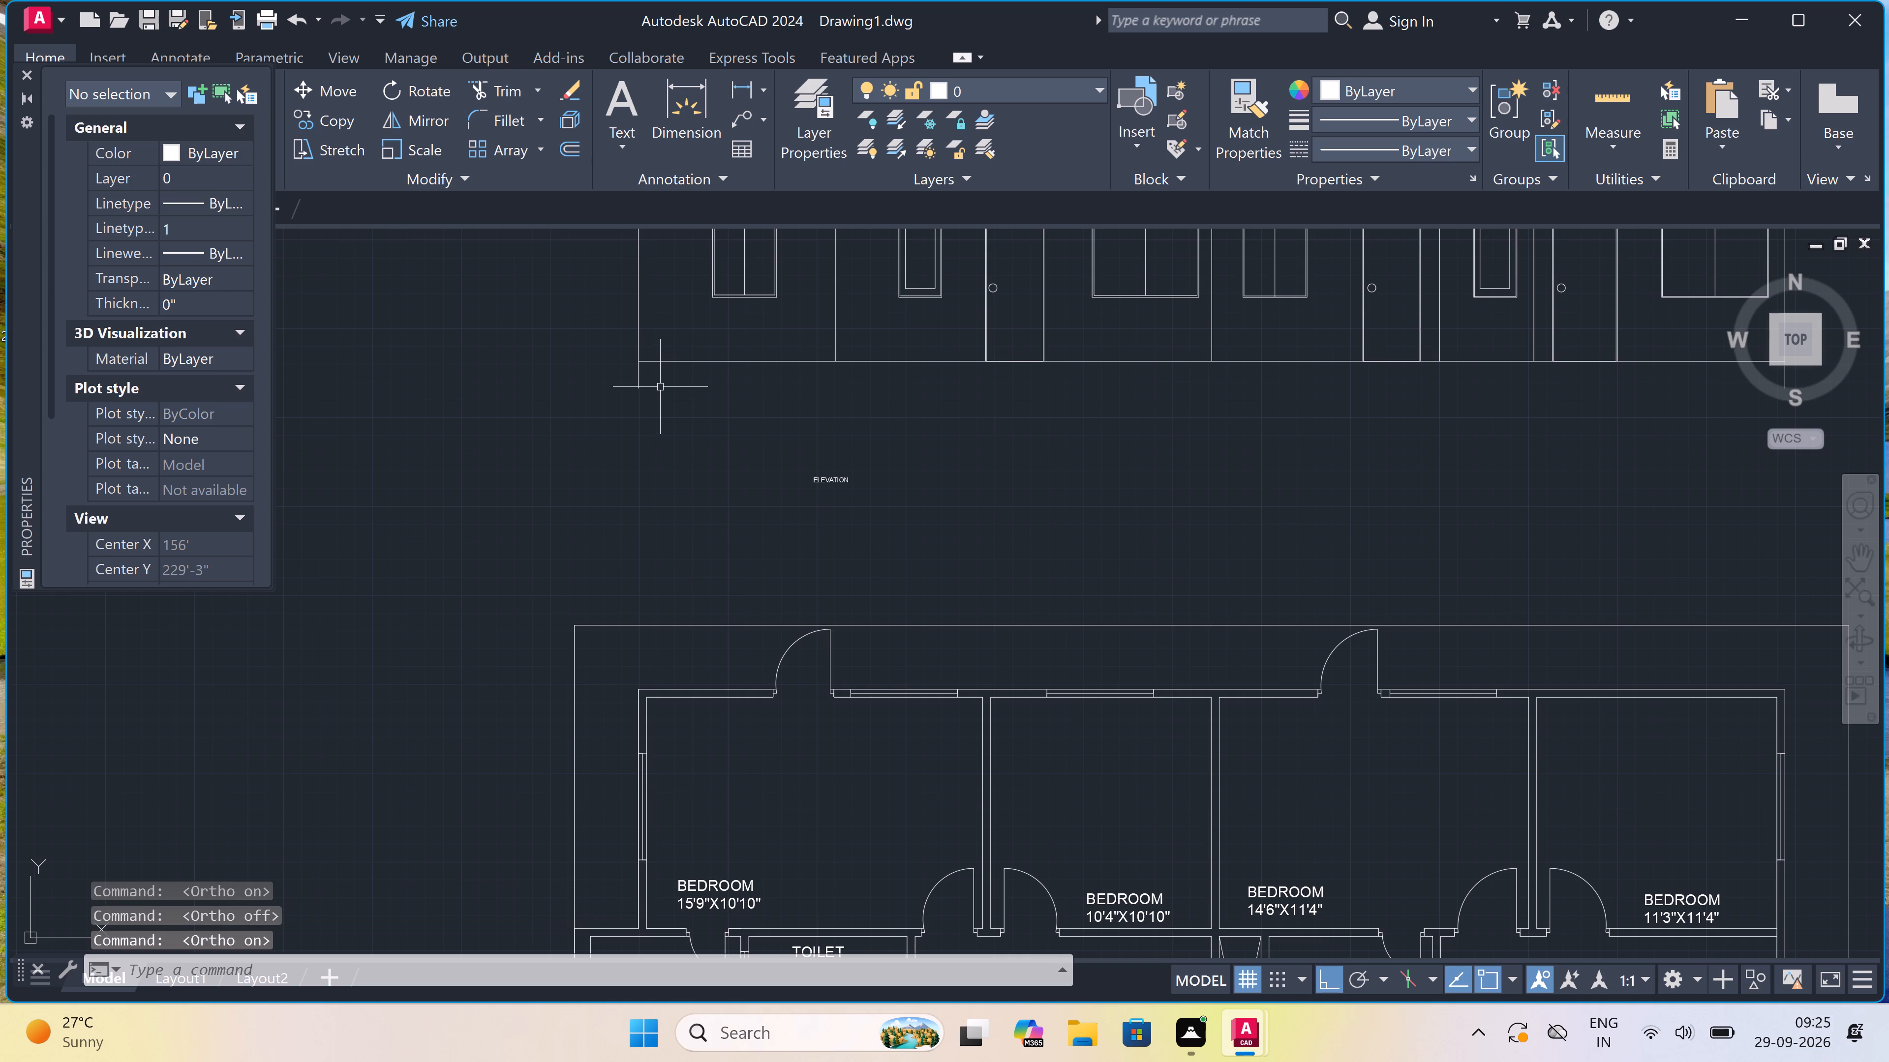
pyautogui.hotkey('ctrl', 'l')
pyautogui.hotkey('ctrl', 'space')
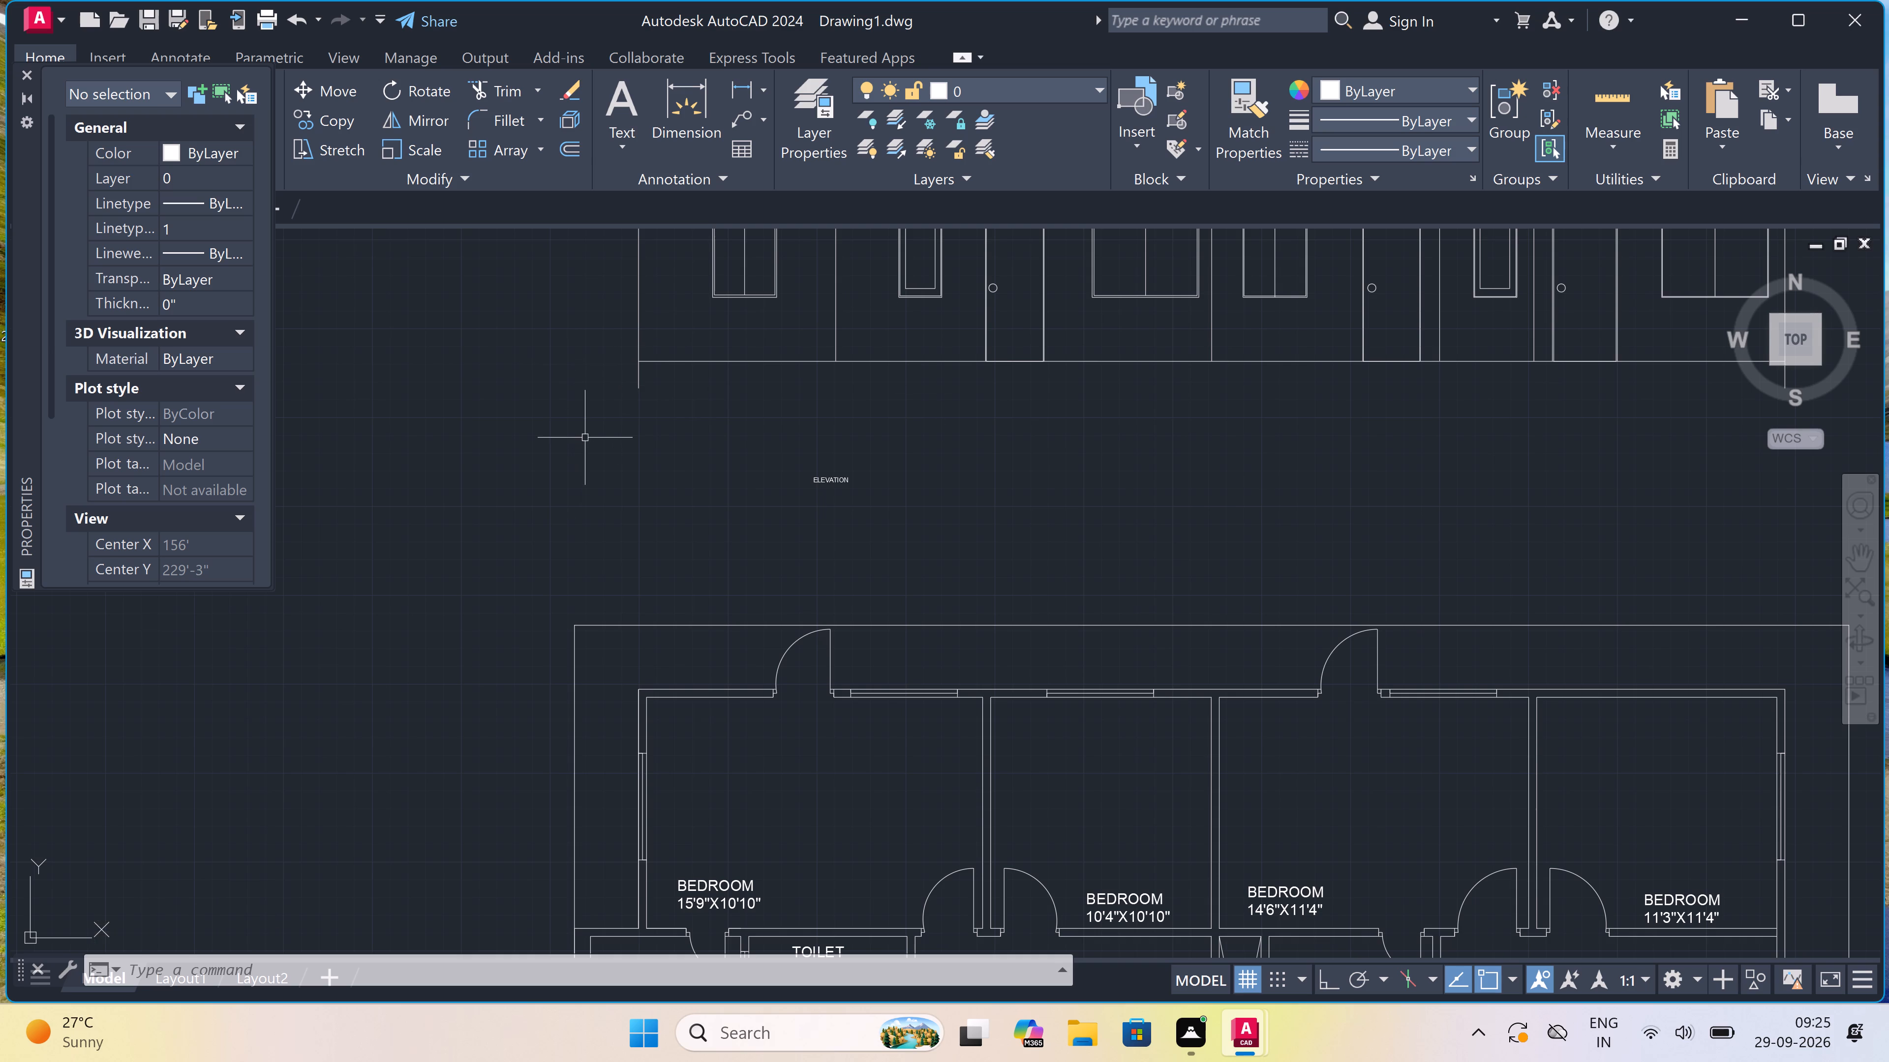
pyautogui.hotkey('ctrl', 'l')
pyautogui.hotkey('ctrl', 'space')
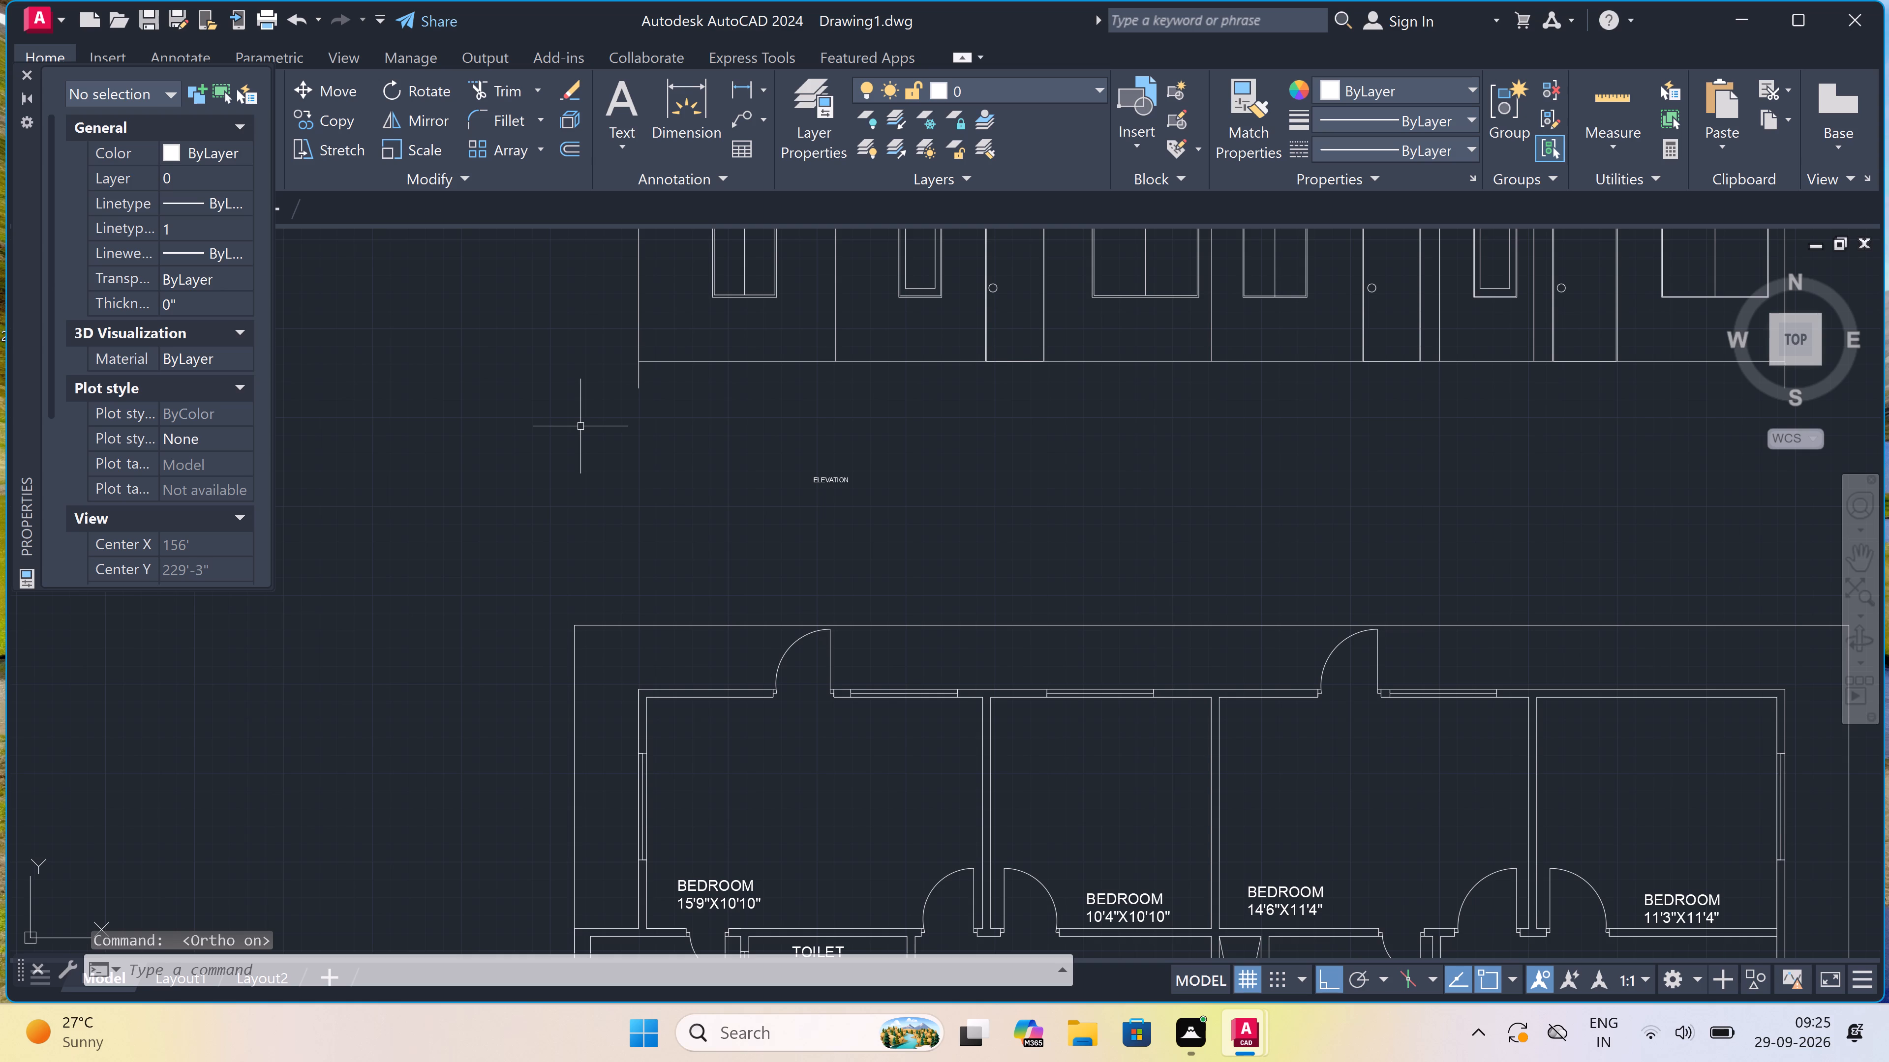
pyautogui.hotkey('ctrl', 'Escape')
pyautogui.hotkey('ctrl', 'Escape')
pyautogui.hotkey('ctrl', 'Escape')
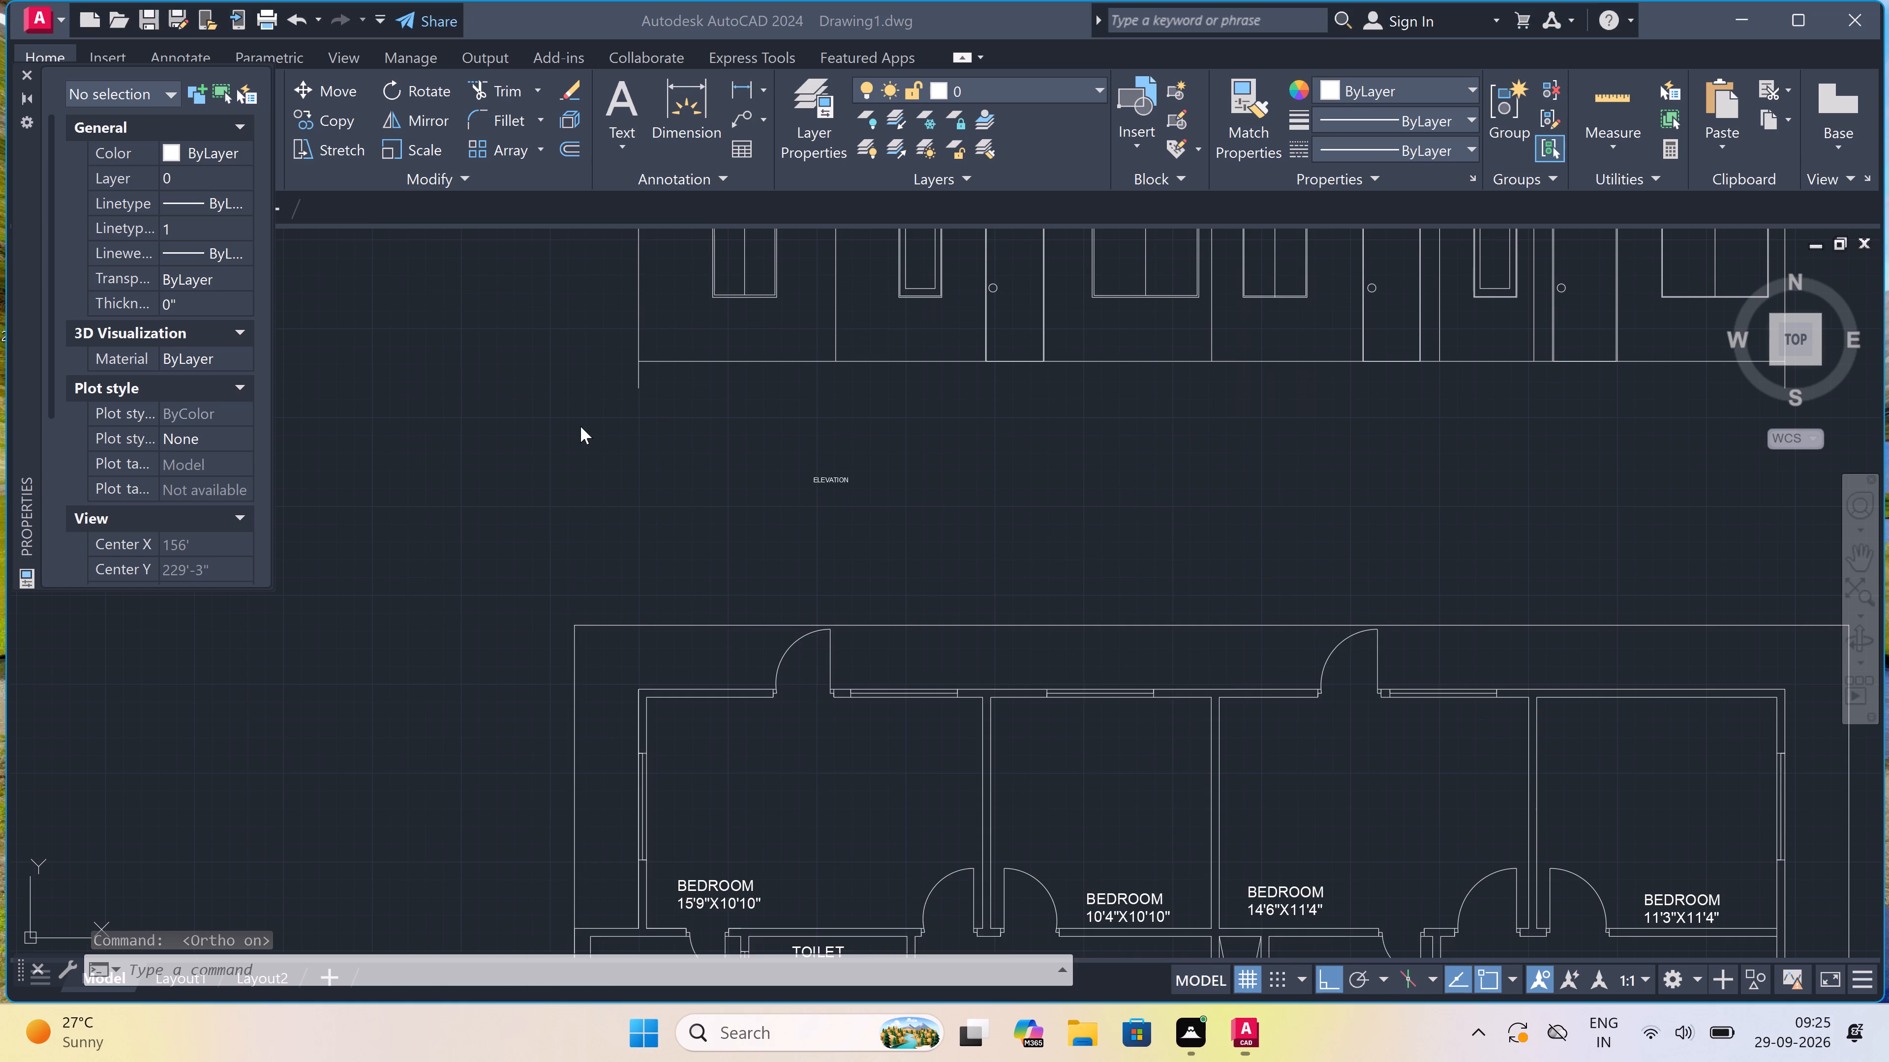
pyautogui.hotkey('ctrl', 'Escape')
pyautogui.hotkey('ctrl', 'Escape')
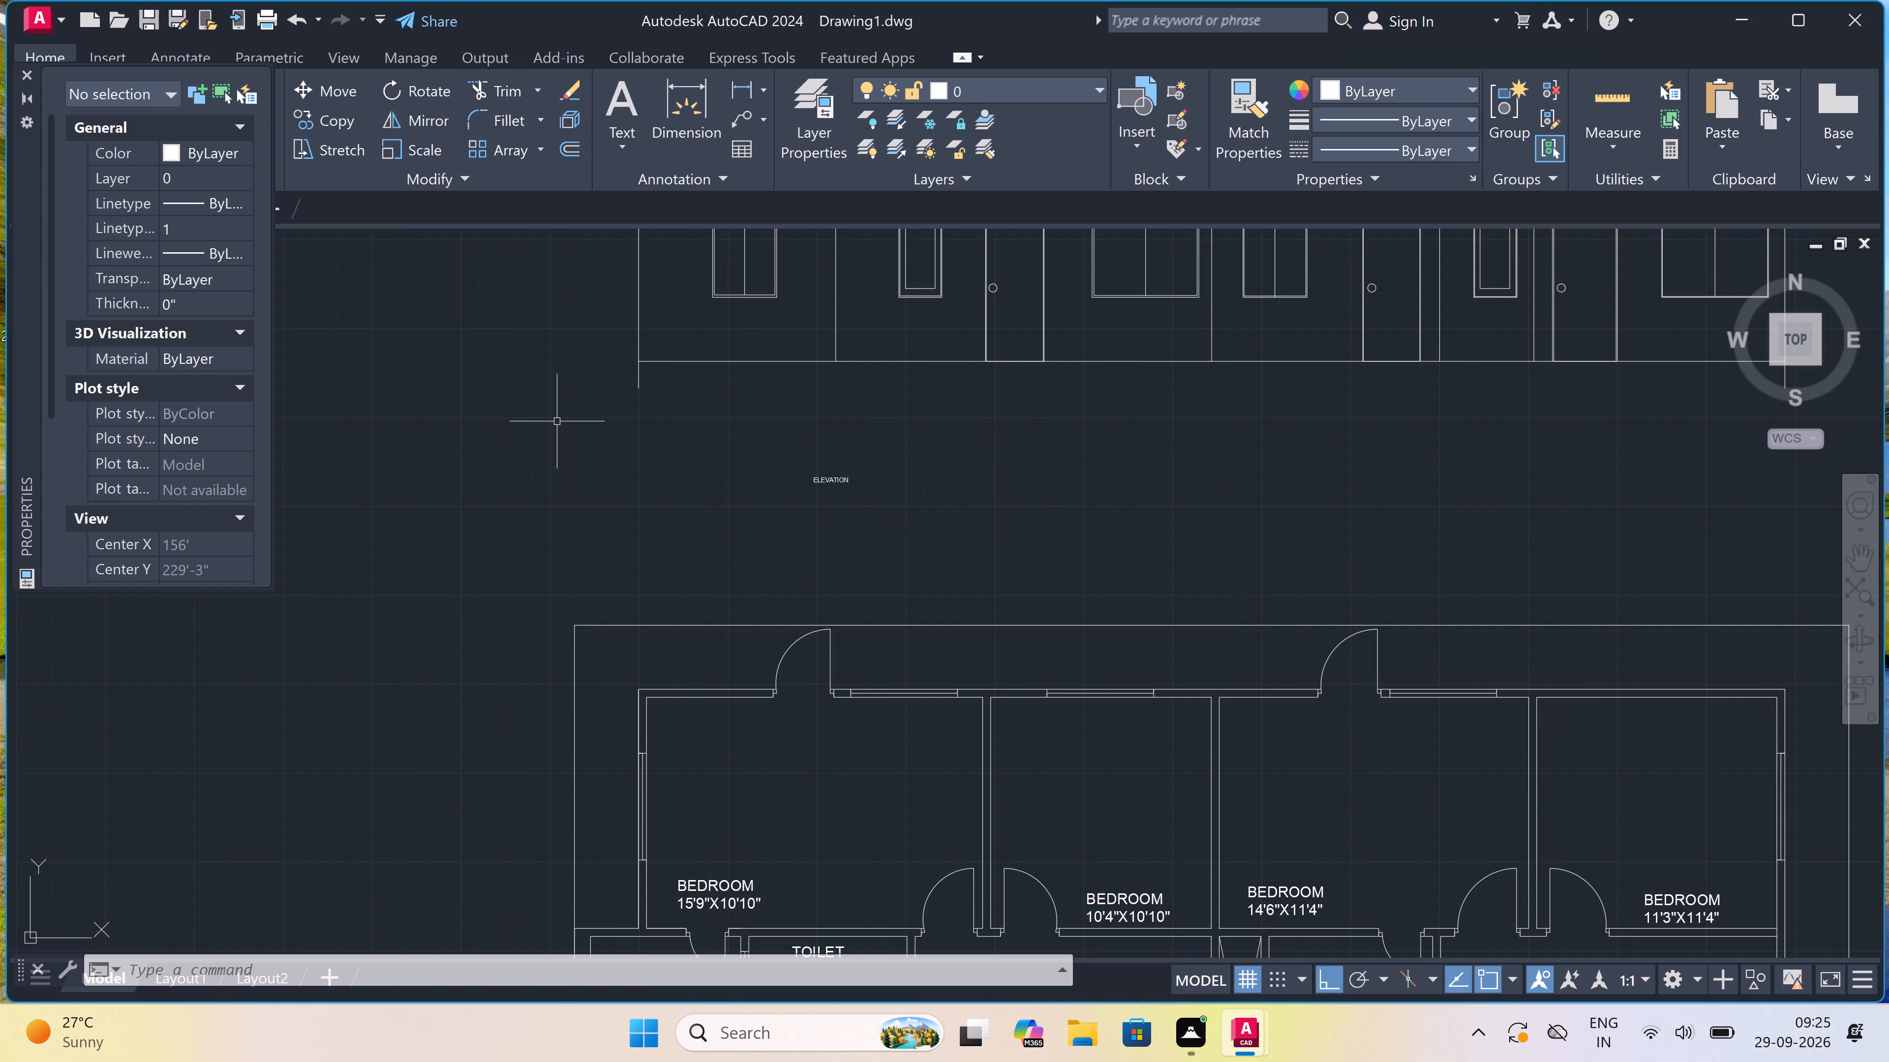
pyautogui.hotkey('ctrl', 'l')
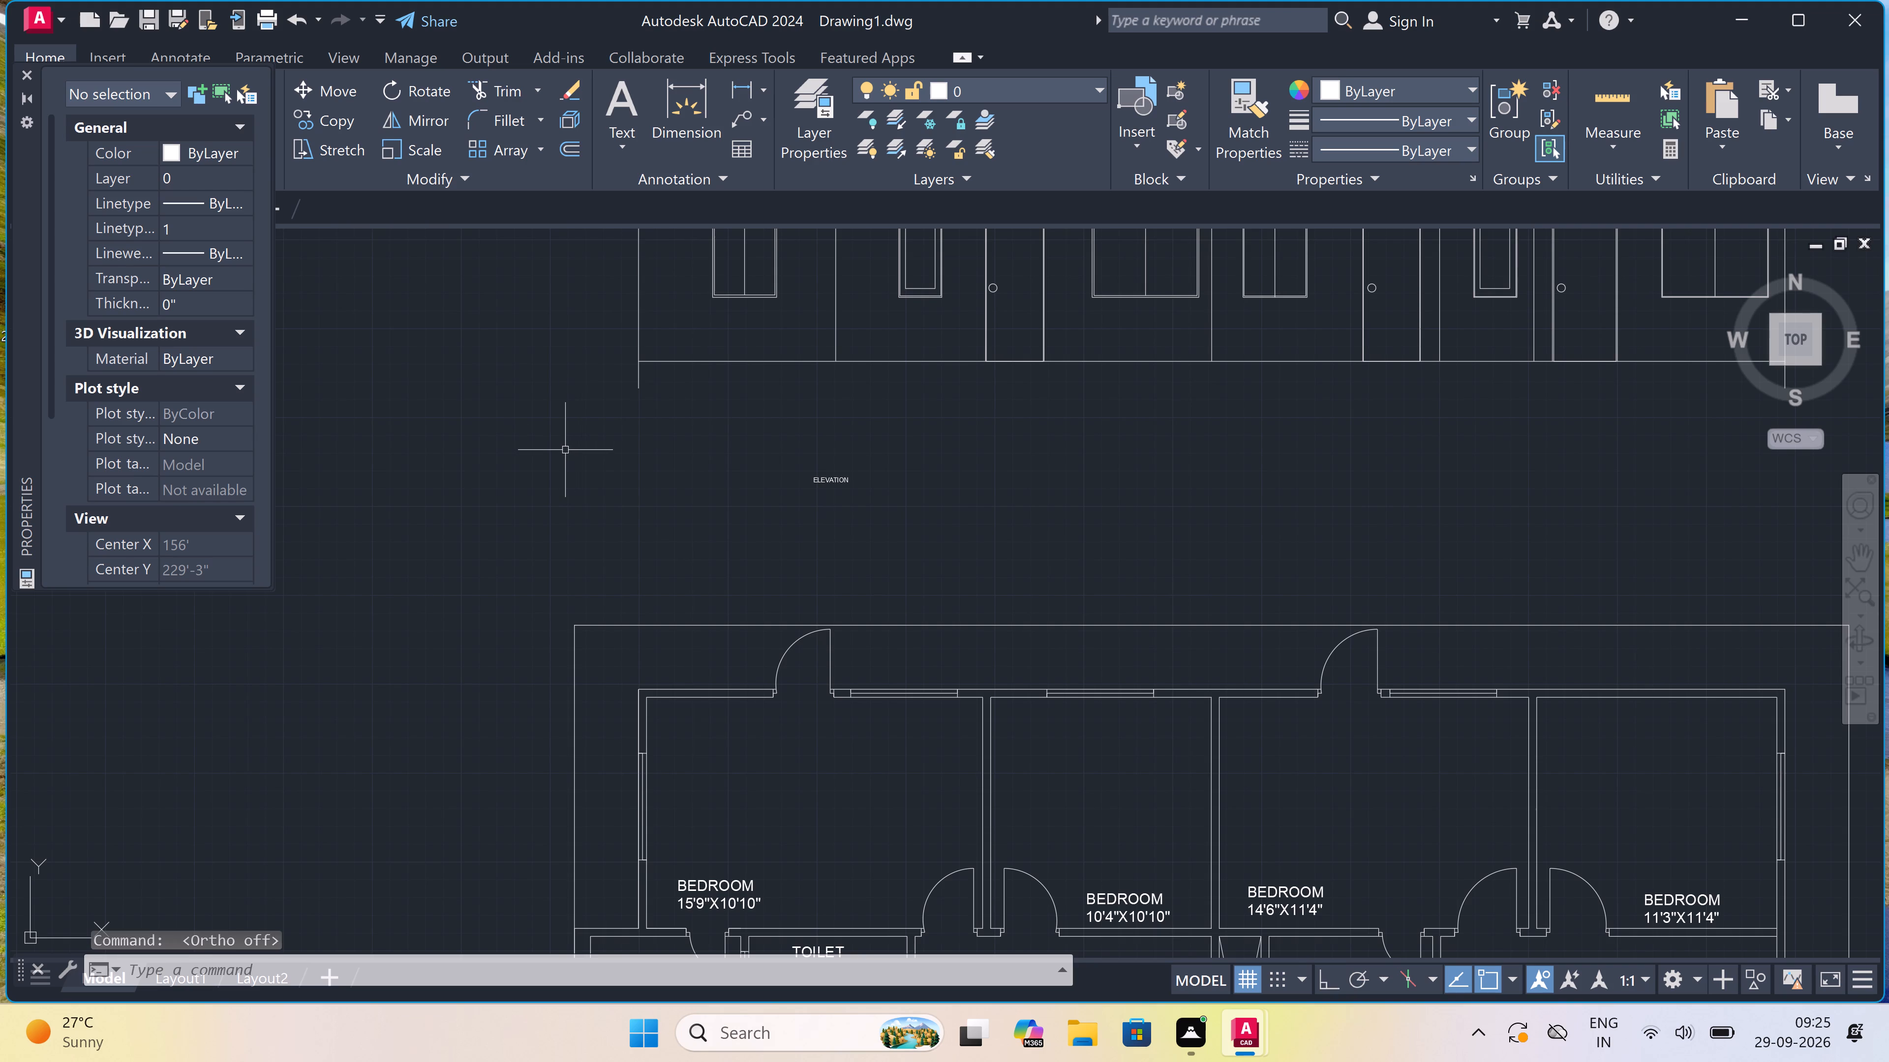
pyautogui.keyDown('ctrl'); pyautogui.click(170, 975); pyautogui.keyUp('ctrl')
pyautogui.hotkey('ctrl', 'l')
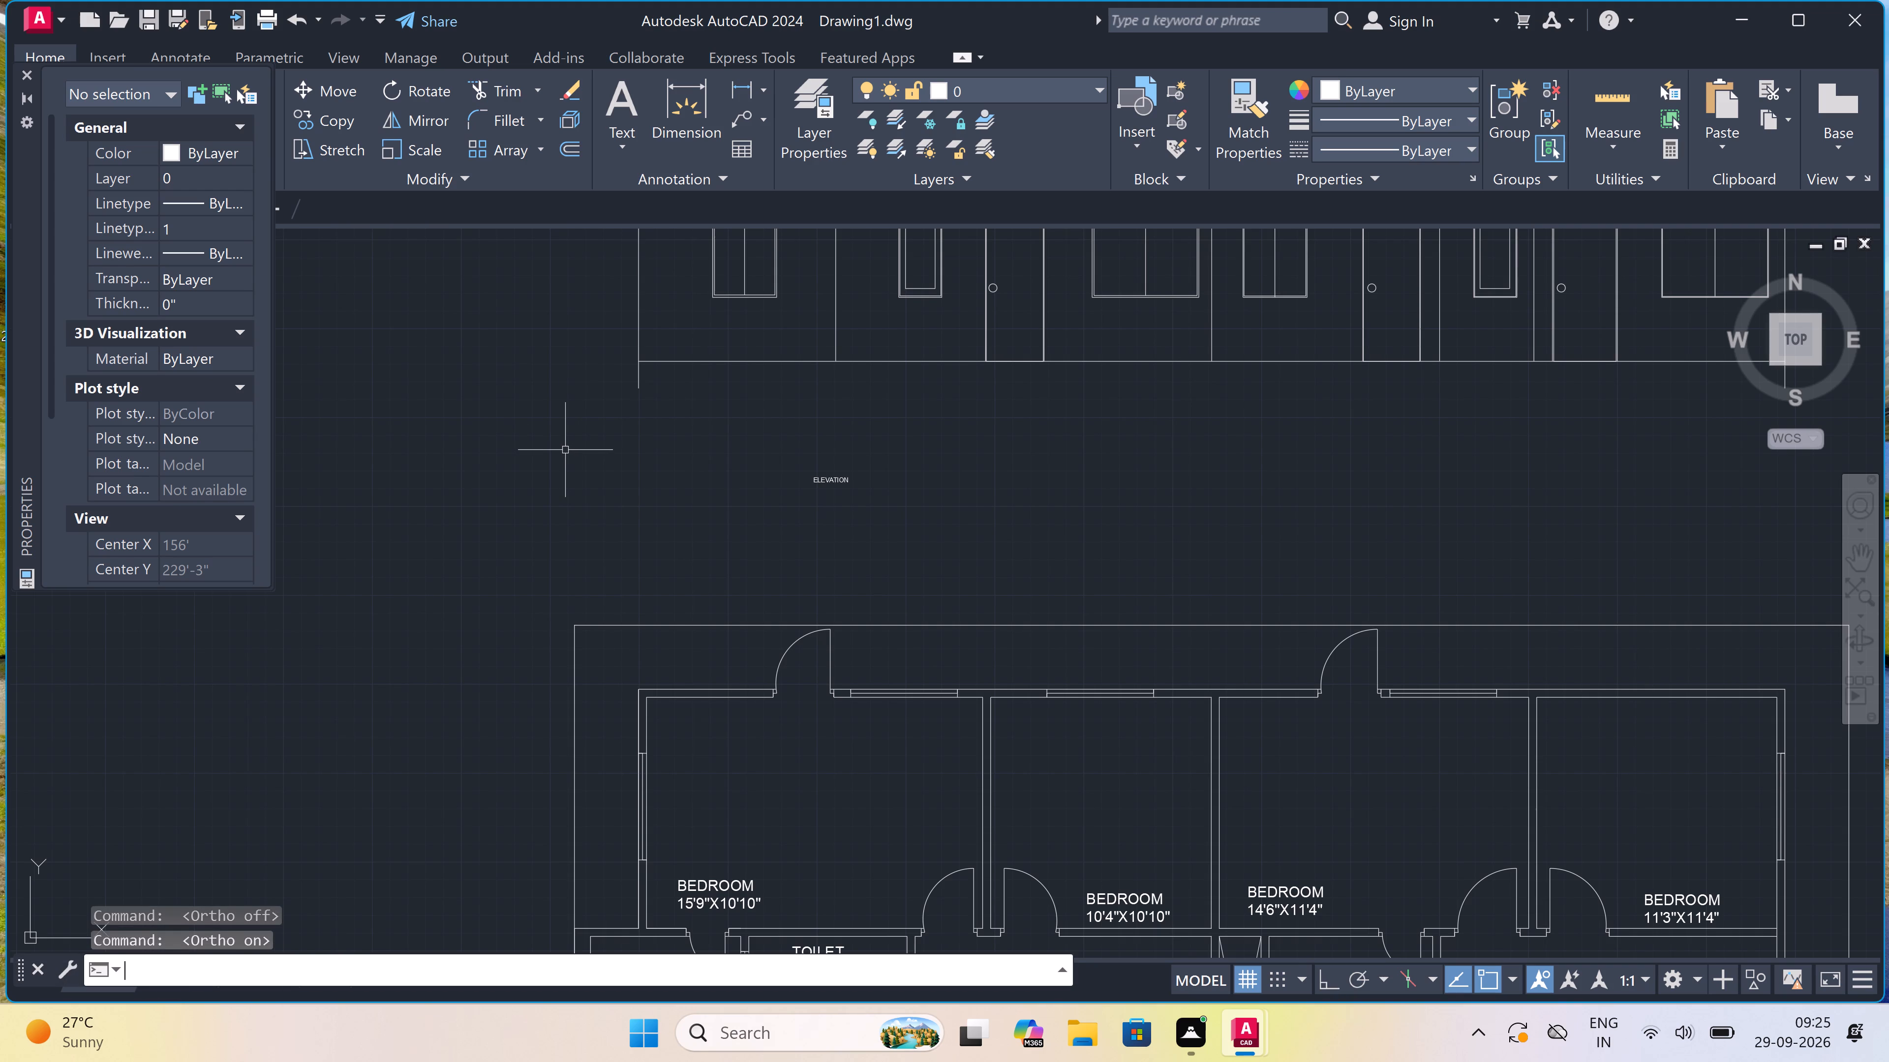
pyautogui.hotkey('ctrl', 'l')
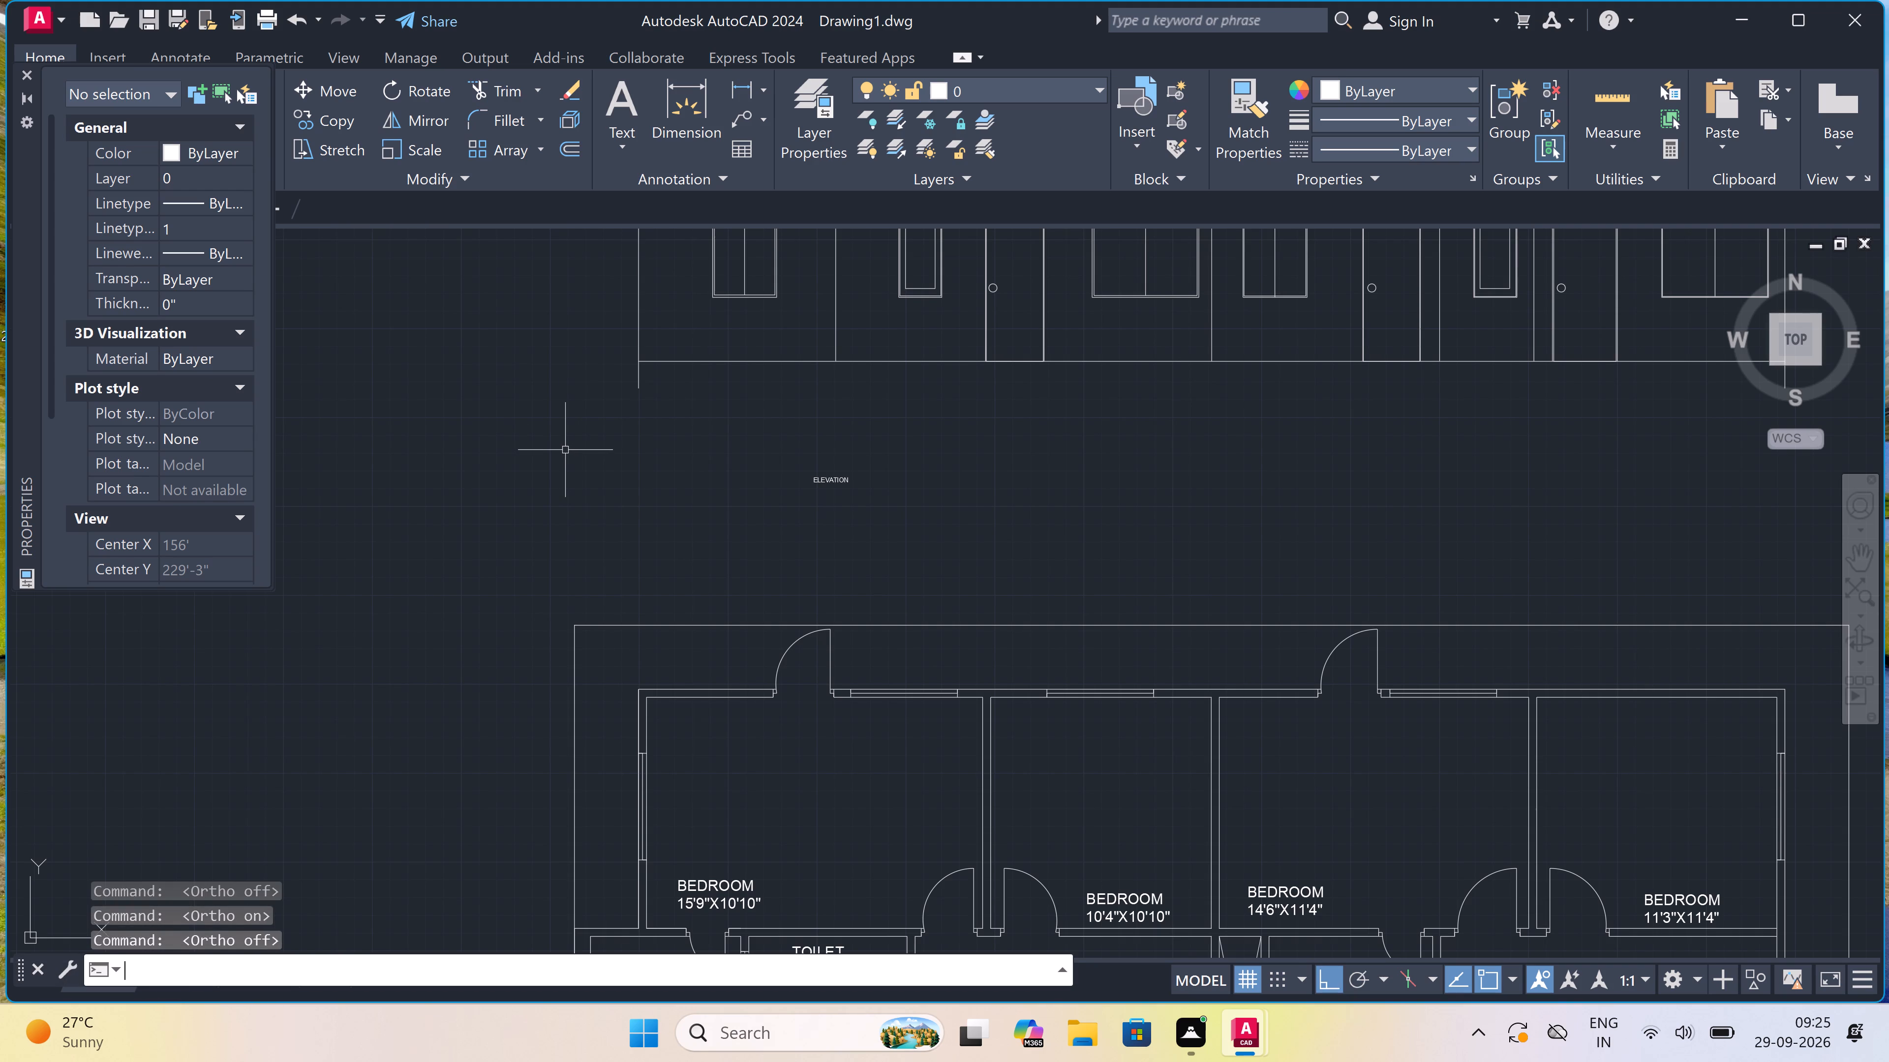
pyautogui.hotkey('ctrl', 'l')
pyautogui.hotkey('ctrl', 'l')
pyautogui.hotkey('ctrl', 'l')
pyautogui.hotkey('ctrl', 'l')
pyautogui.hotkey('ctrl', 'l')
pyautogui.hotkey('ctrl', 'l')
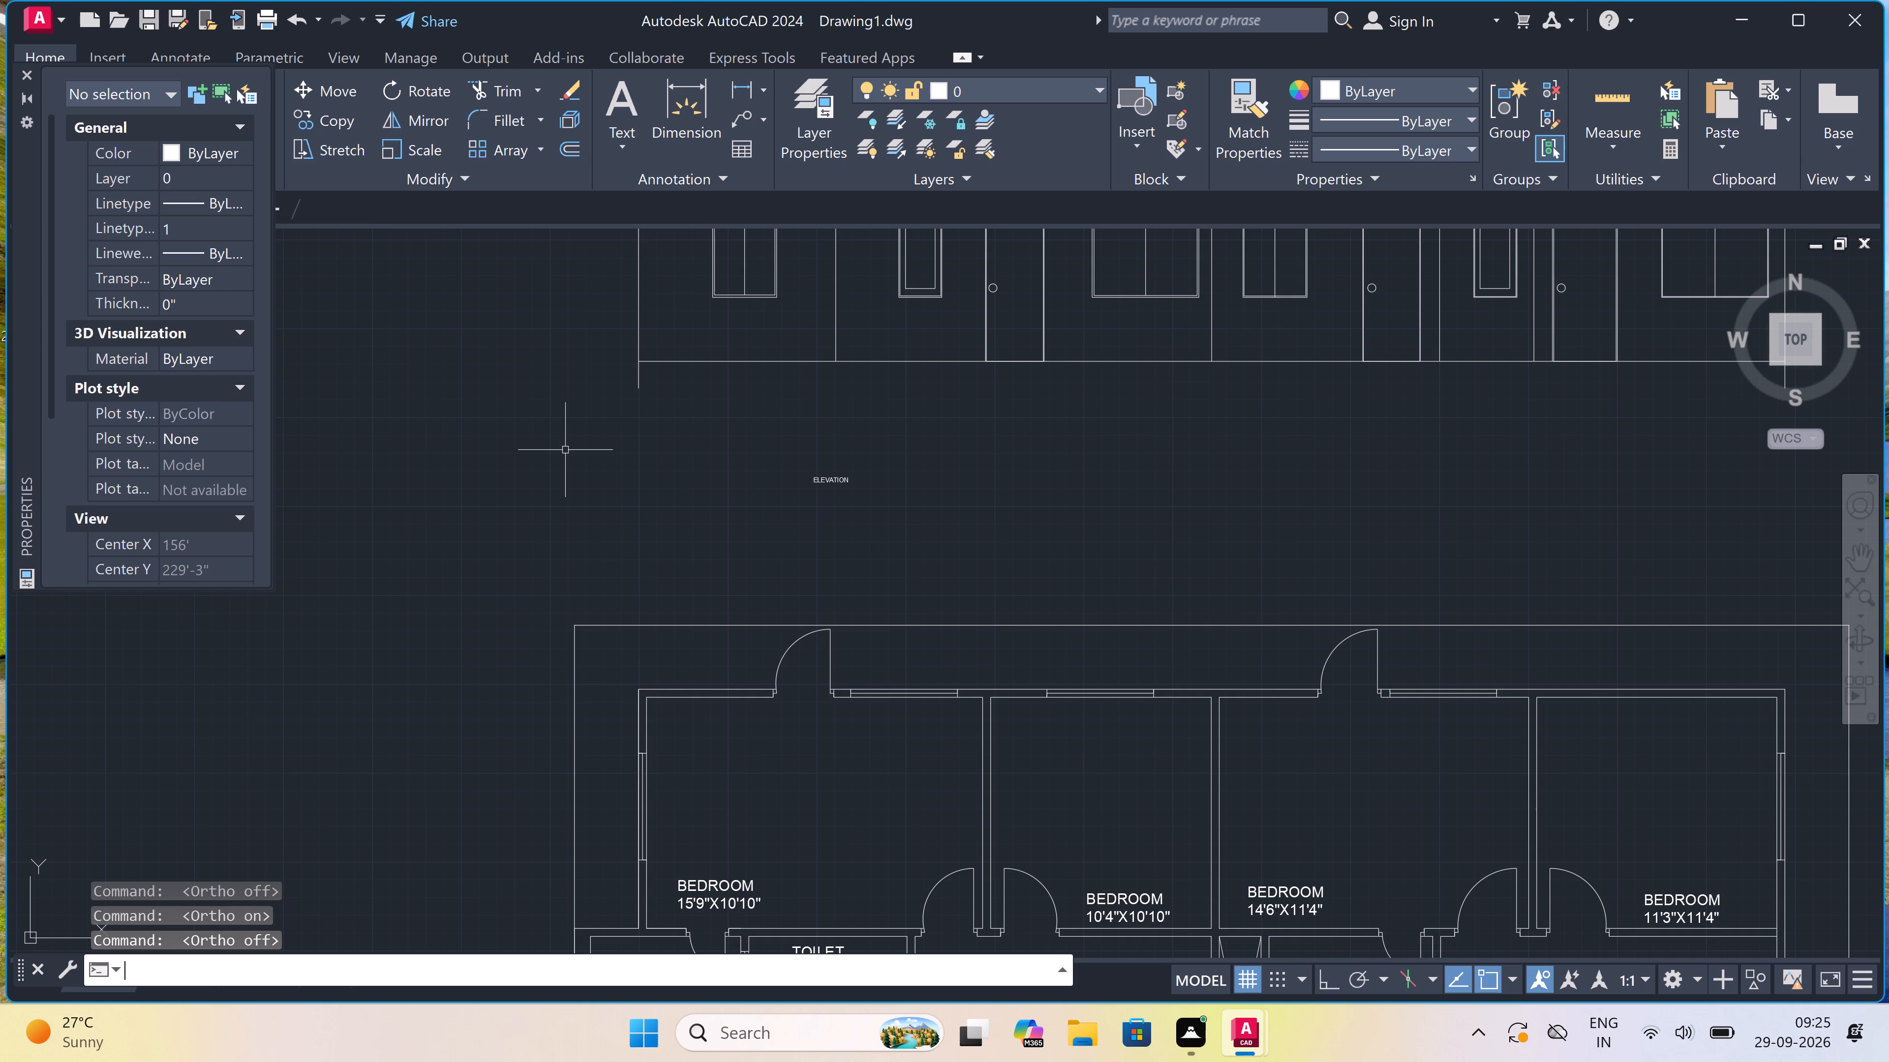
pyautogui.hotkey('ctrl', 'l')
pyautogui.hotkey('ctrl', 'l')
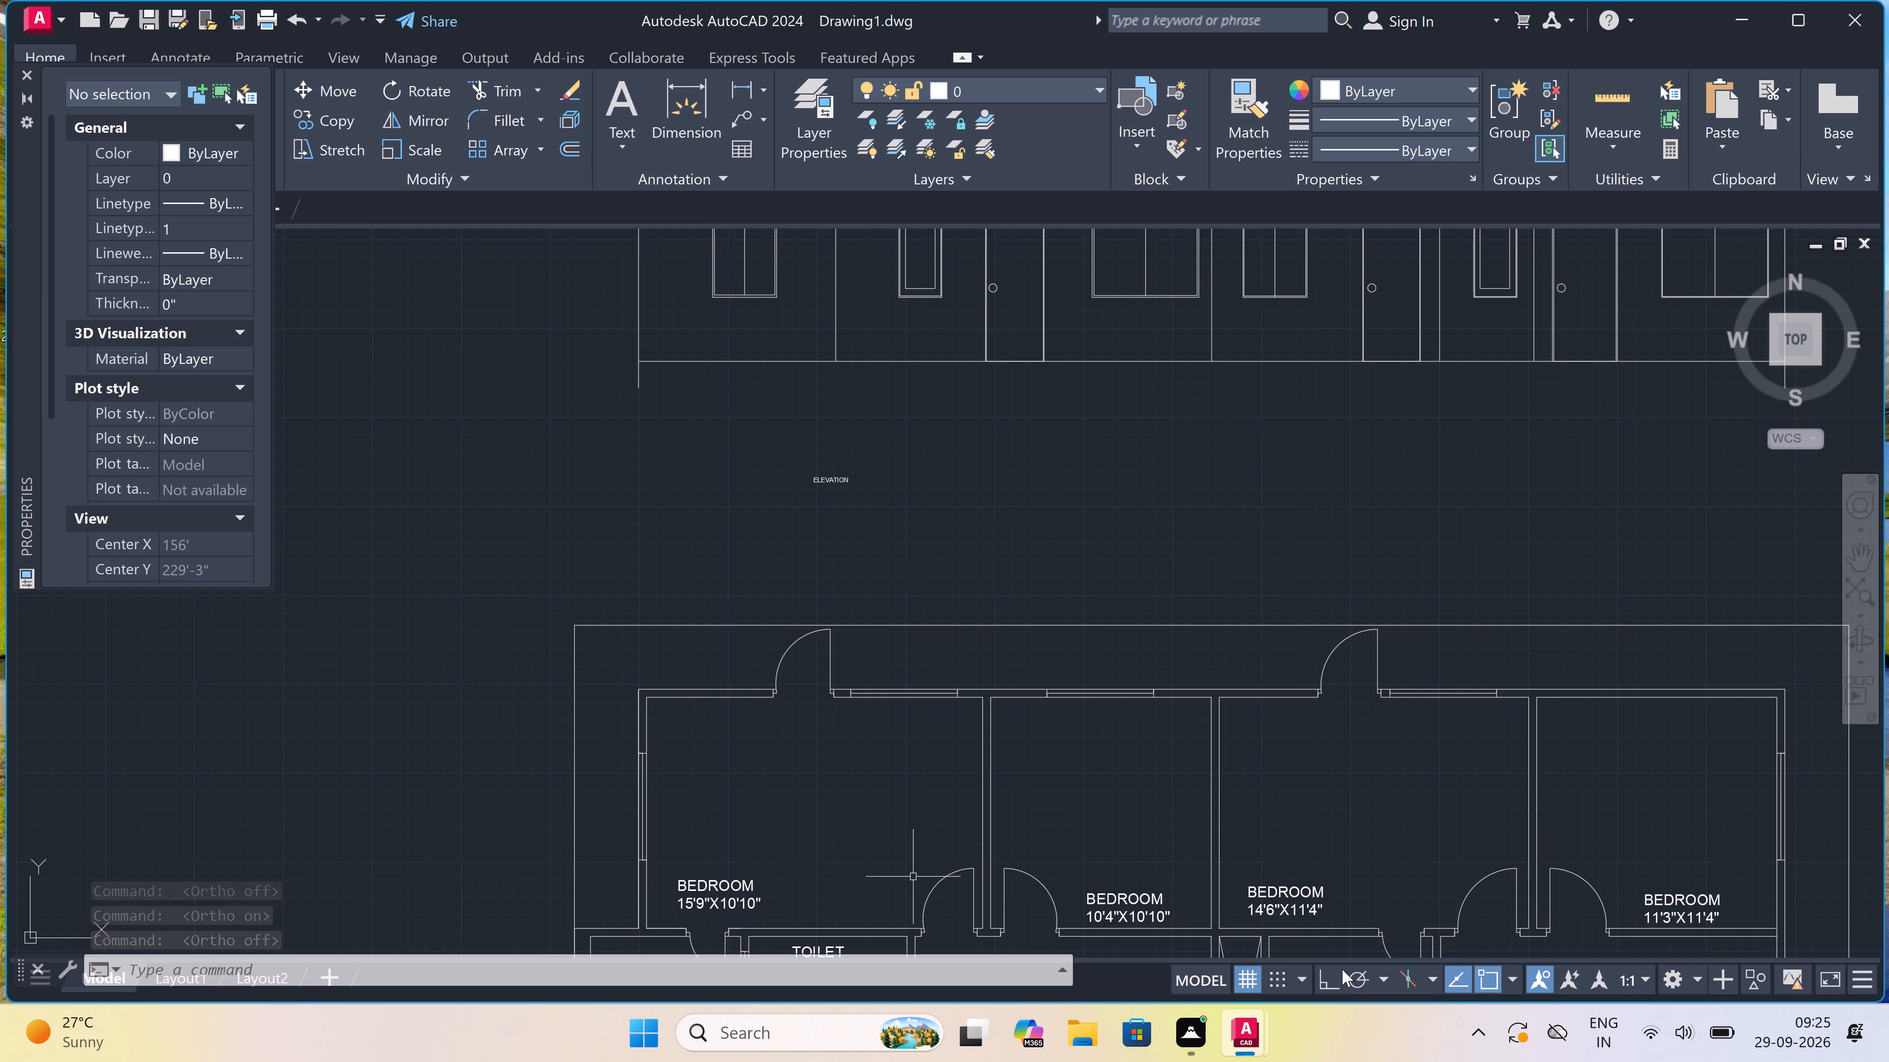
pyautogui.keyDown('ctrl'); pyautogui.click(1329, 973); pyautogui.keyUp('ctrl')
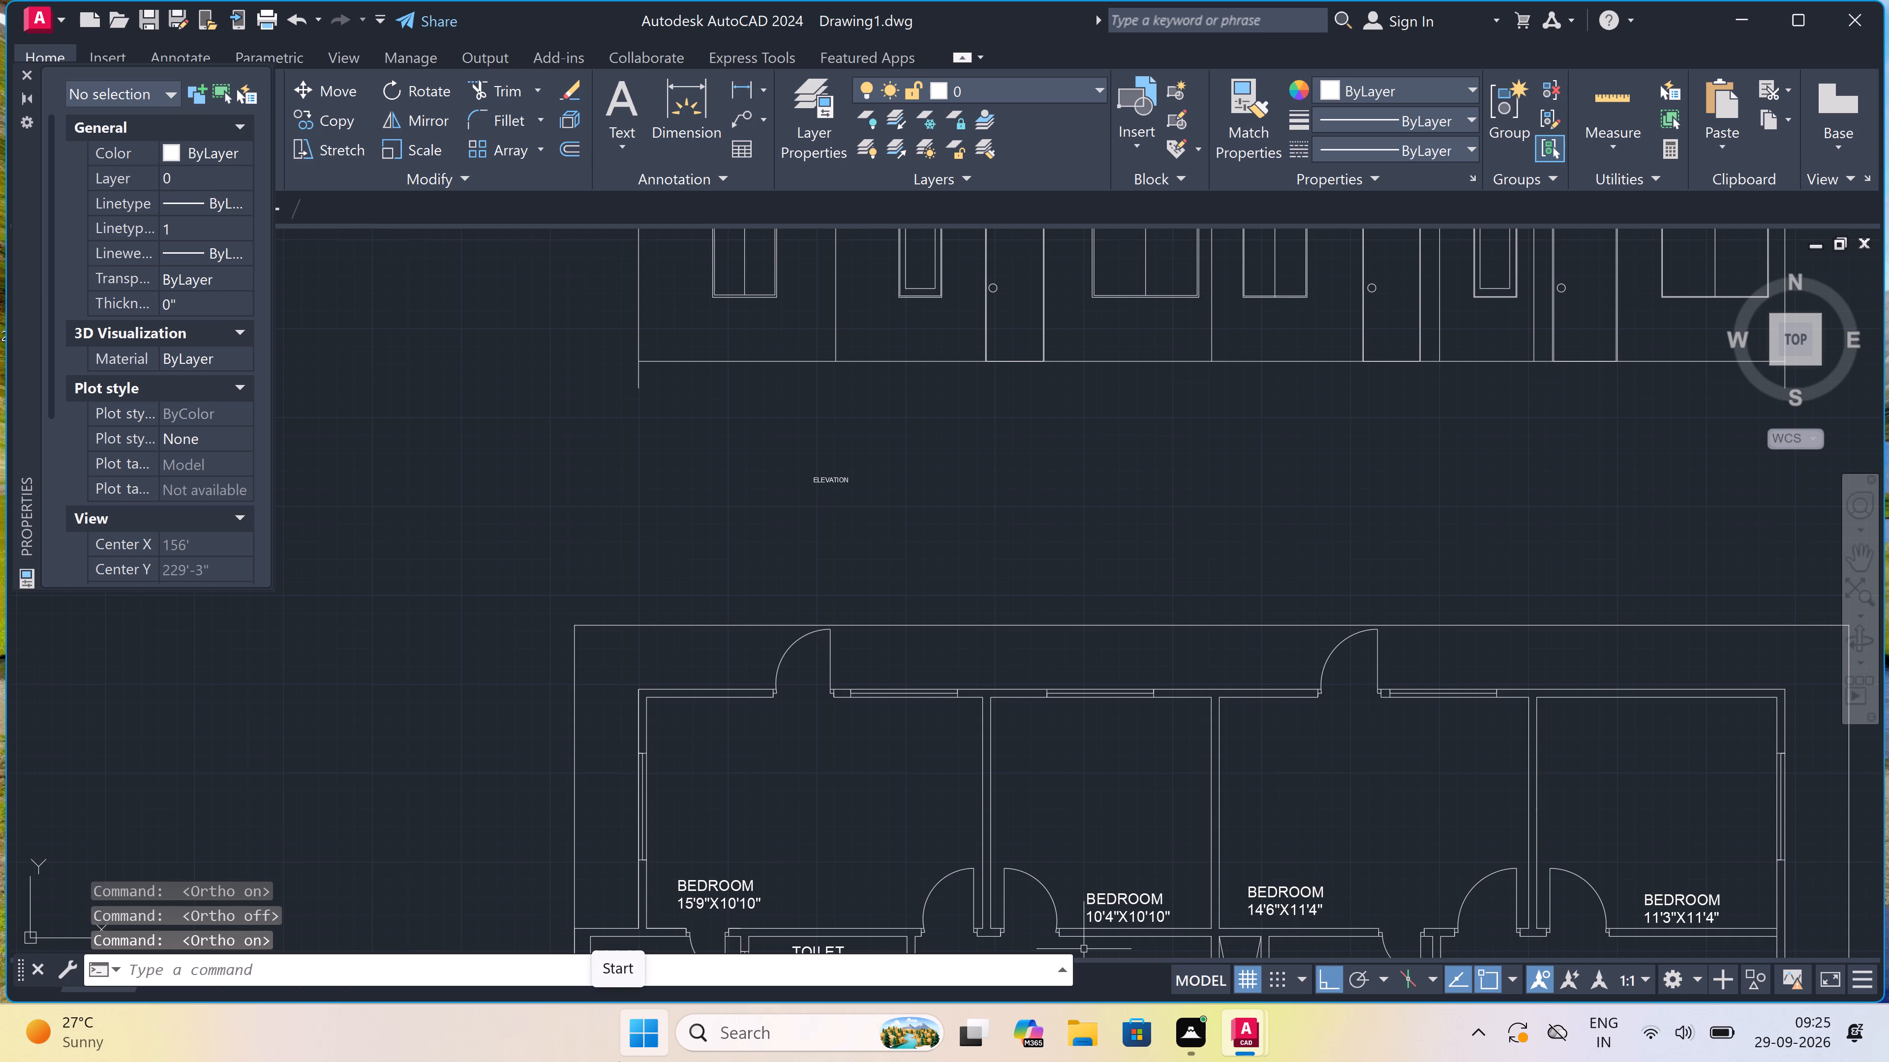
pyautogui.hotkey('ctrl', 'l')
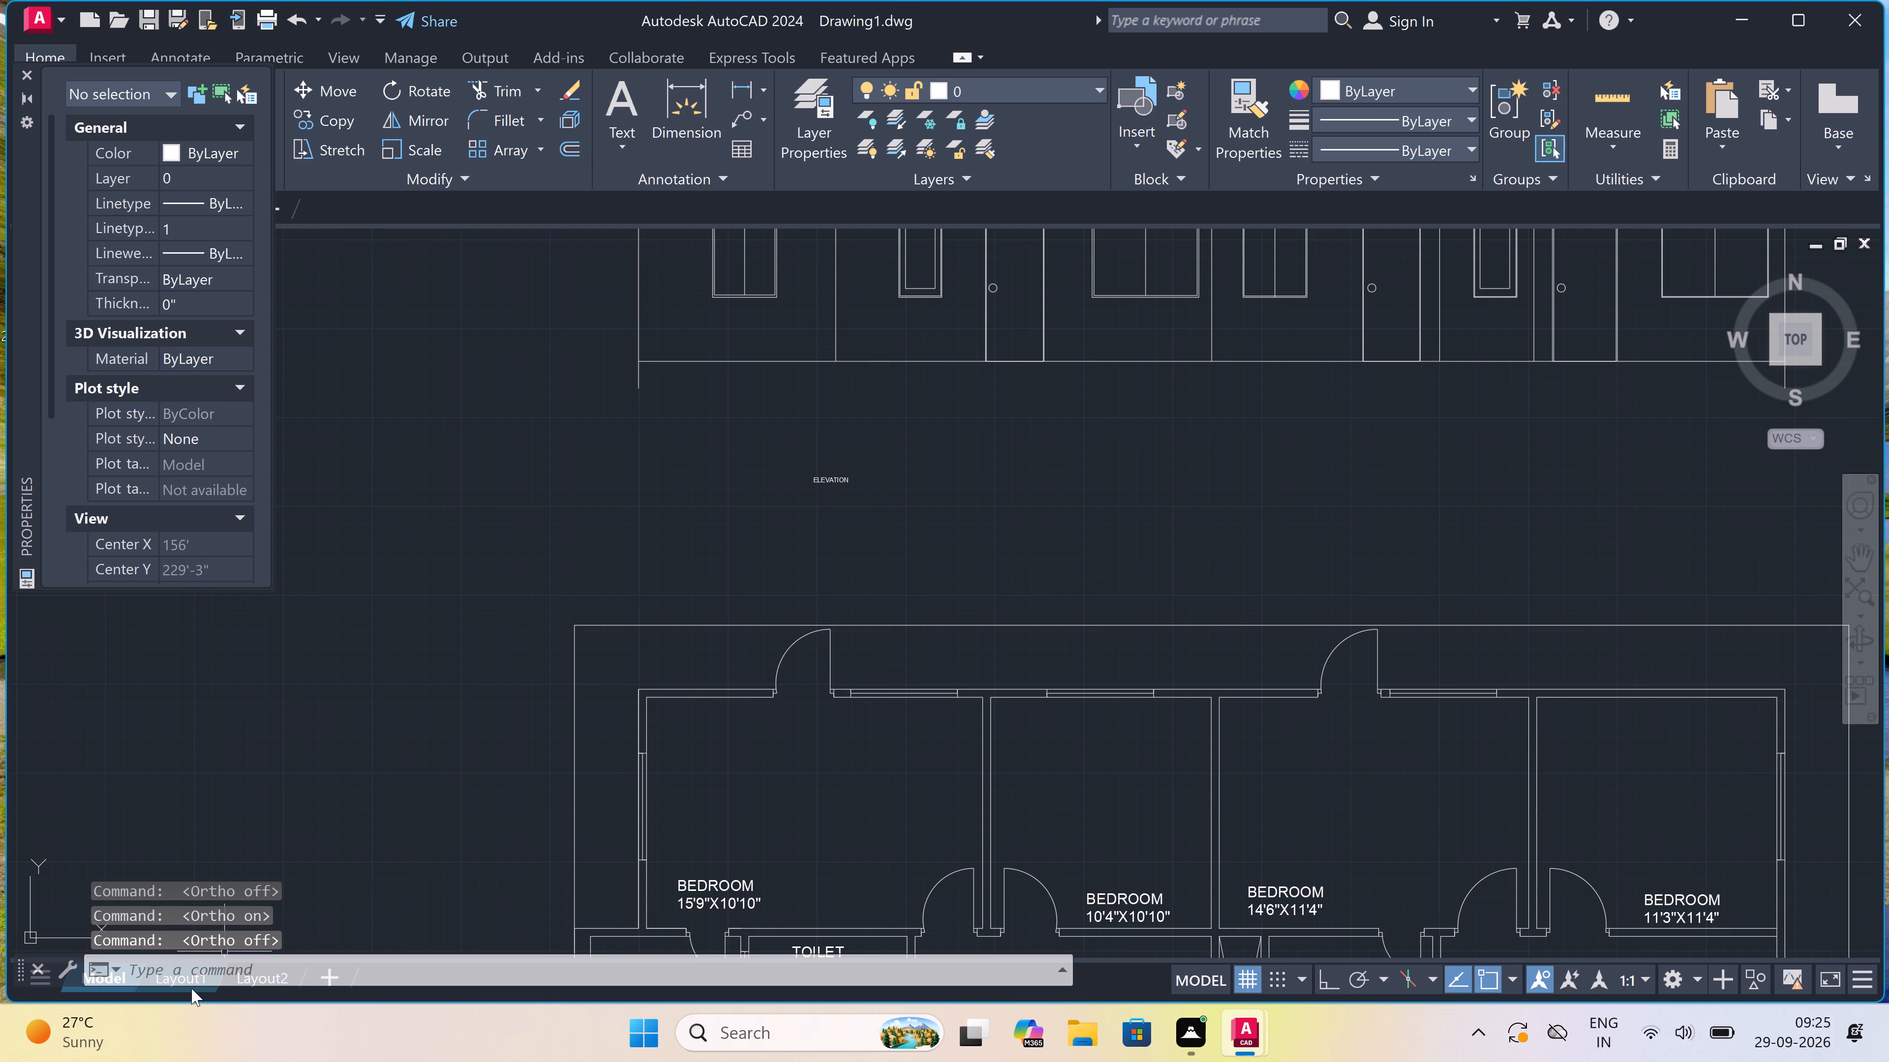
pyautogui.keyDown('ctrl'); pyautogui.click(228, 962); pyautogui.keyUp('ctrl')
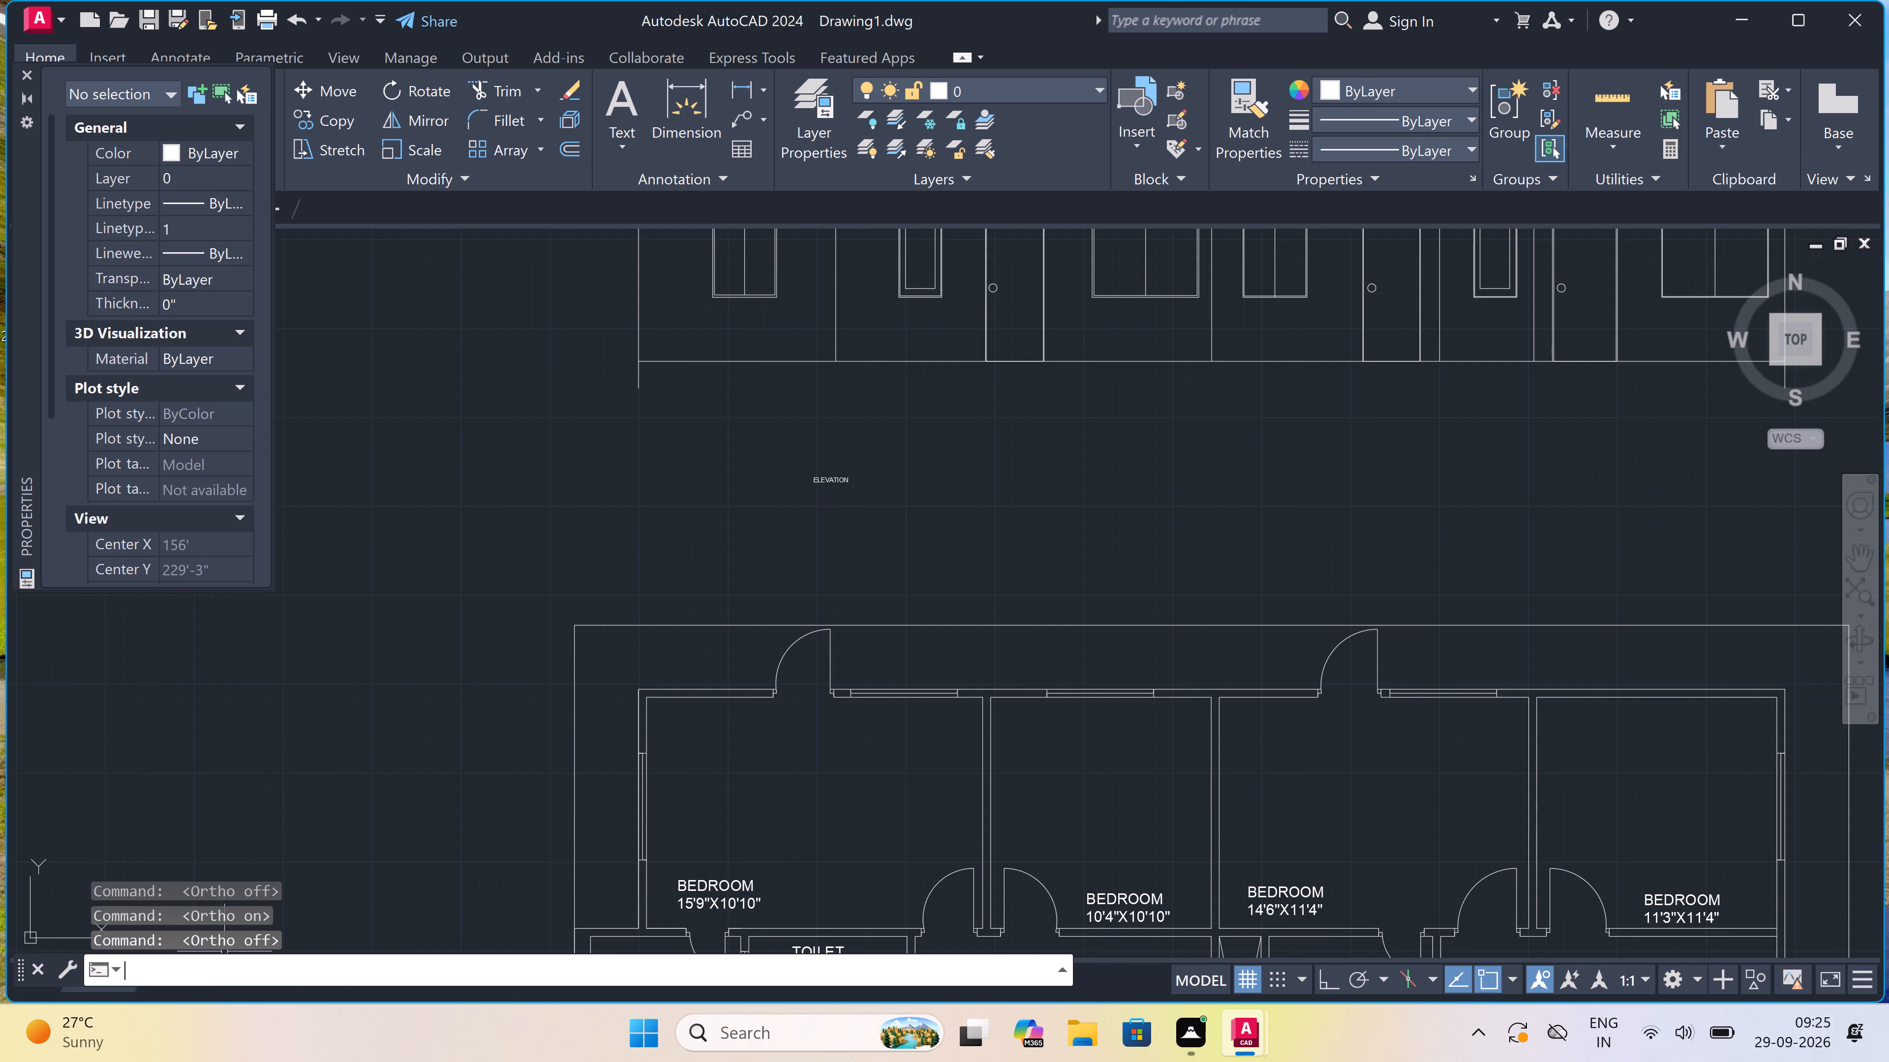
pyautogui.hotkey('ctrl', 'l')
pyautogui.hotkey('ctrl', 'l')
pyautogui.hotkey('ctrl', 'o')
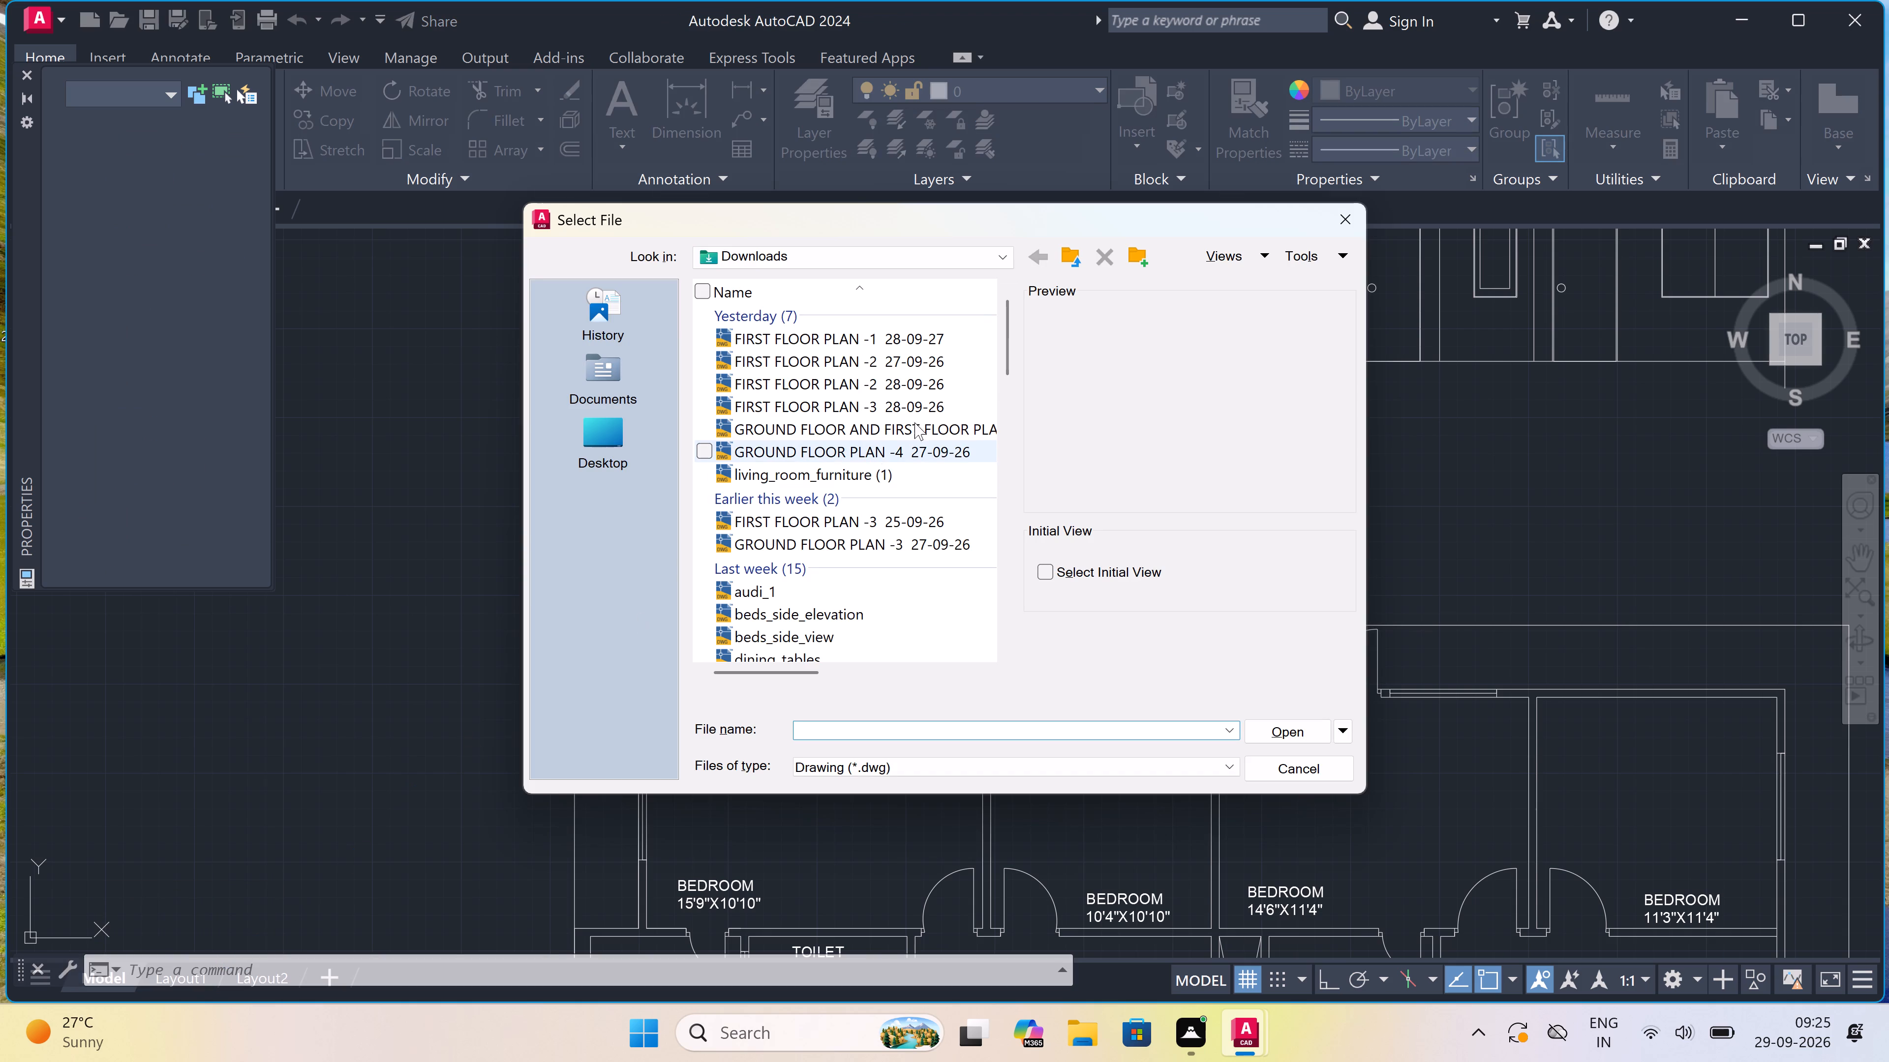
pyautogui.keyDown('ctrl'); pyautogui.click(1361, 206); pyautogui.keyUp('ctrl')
# Select the SECTION-A and ELEVATION titles beneath the section and elevation drawings and set their text height to 1.5'.
pyautogui.keyDown('ctrl'); pyautogui.scroll(-2, 1103, 403); pyautogui.keyUp('ctrl')
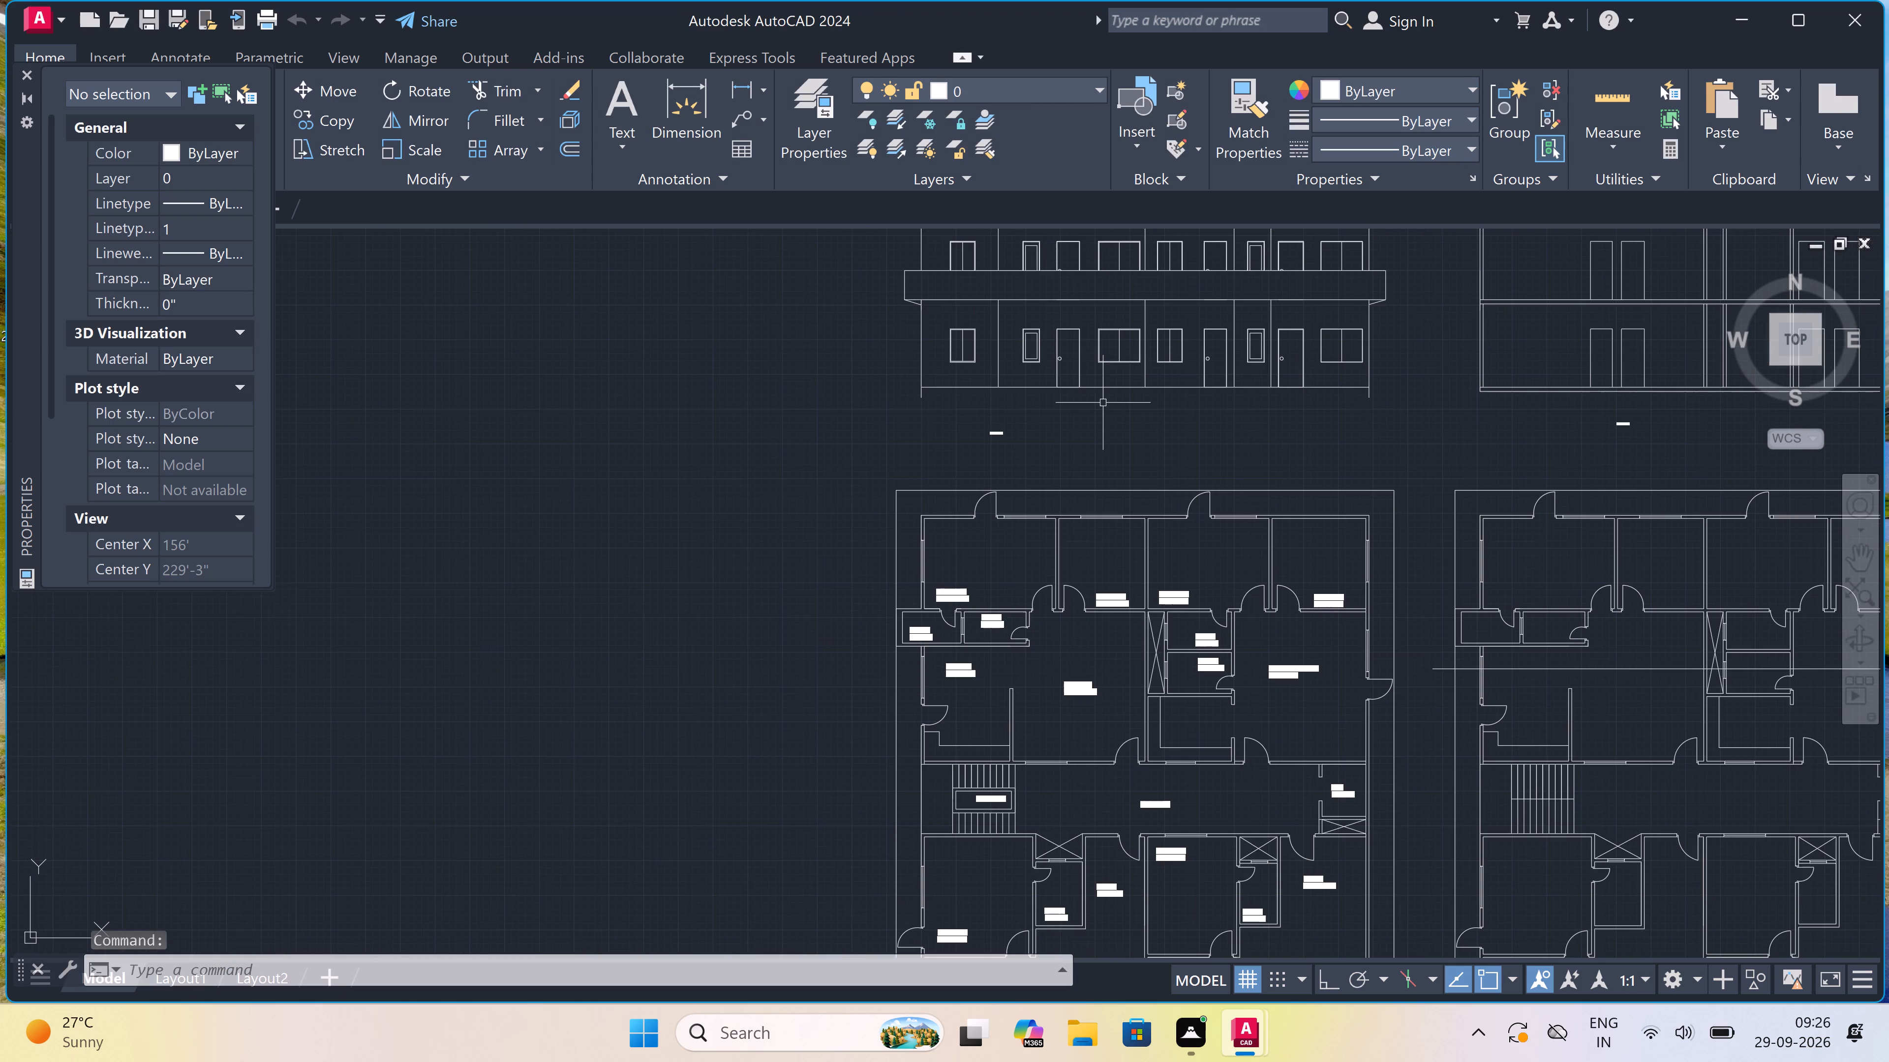
pyautogui.keyDown('ctrl'); pyautogui.scroll(-3, 1103, 403); pyautogui.keyUp('ctrl')
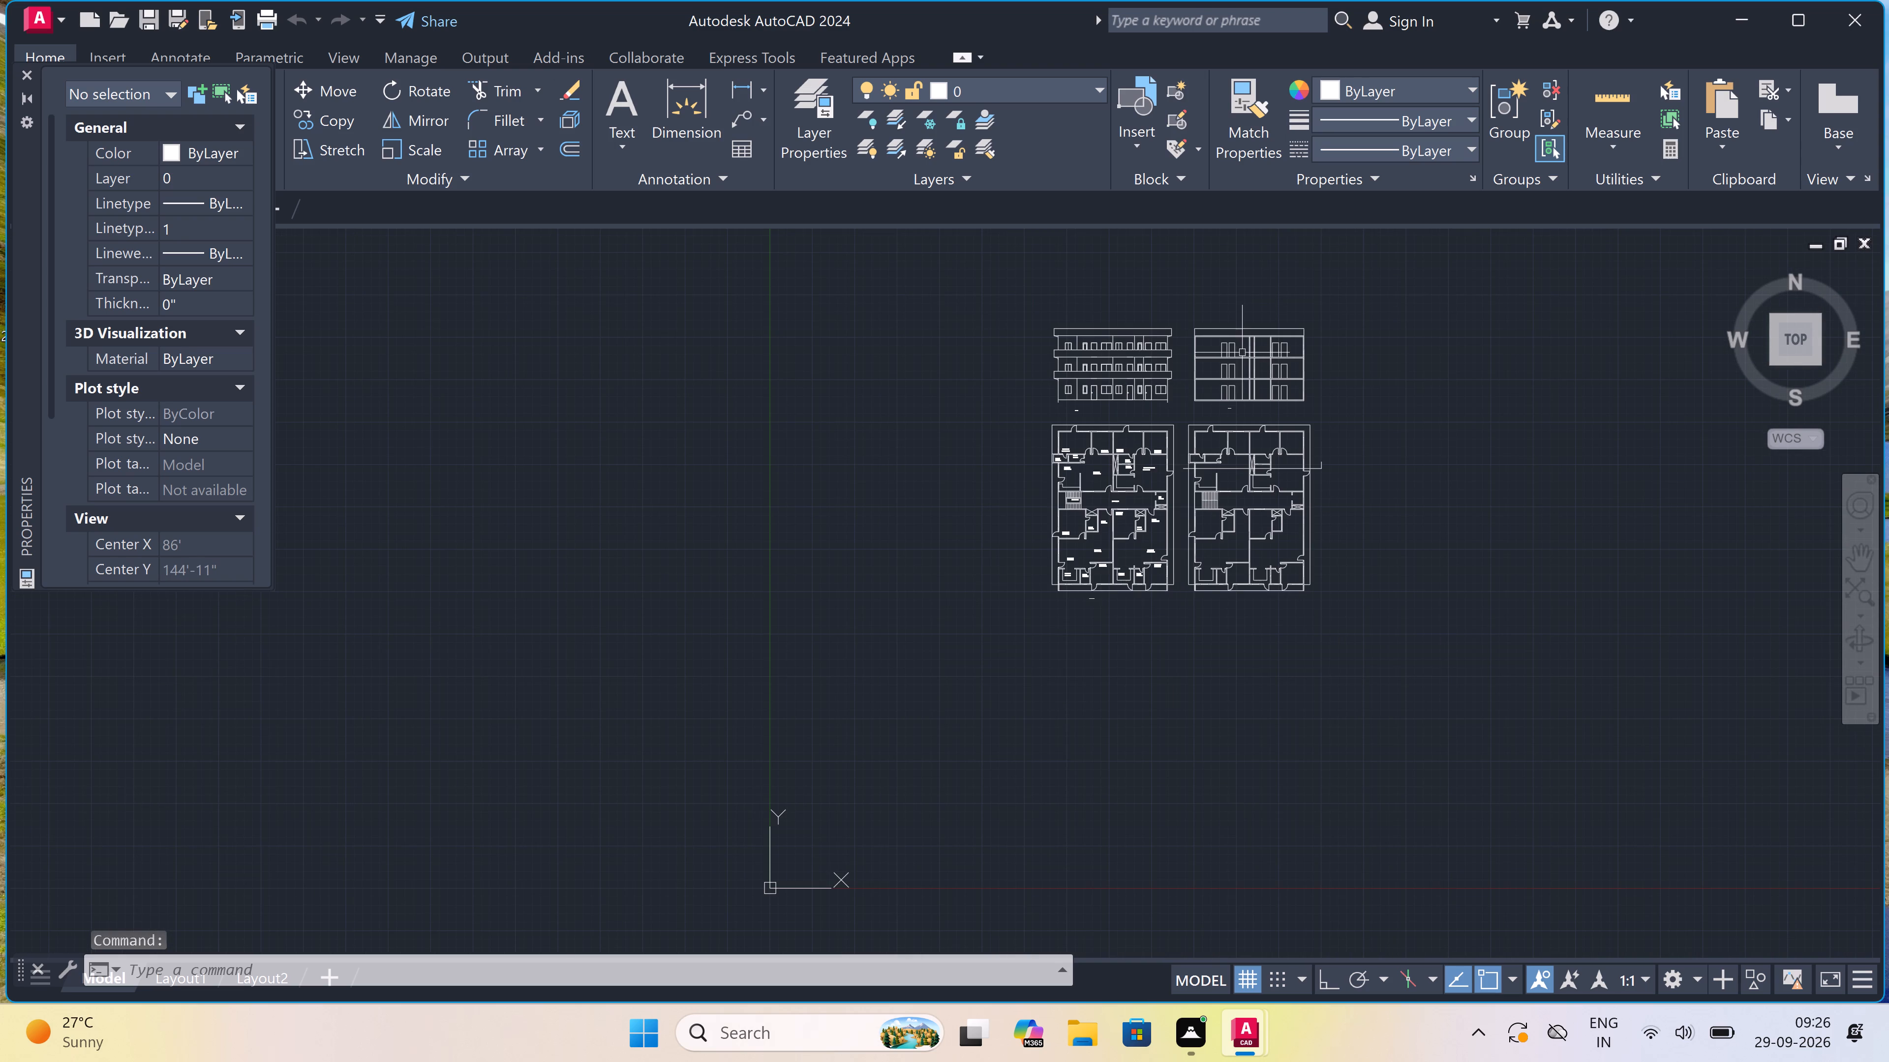
pyautogui.hscroll(2, 1245, 353)
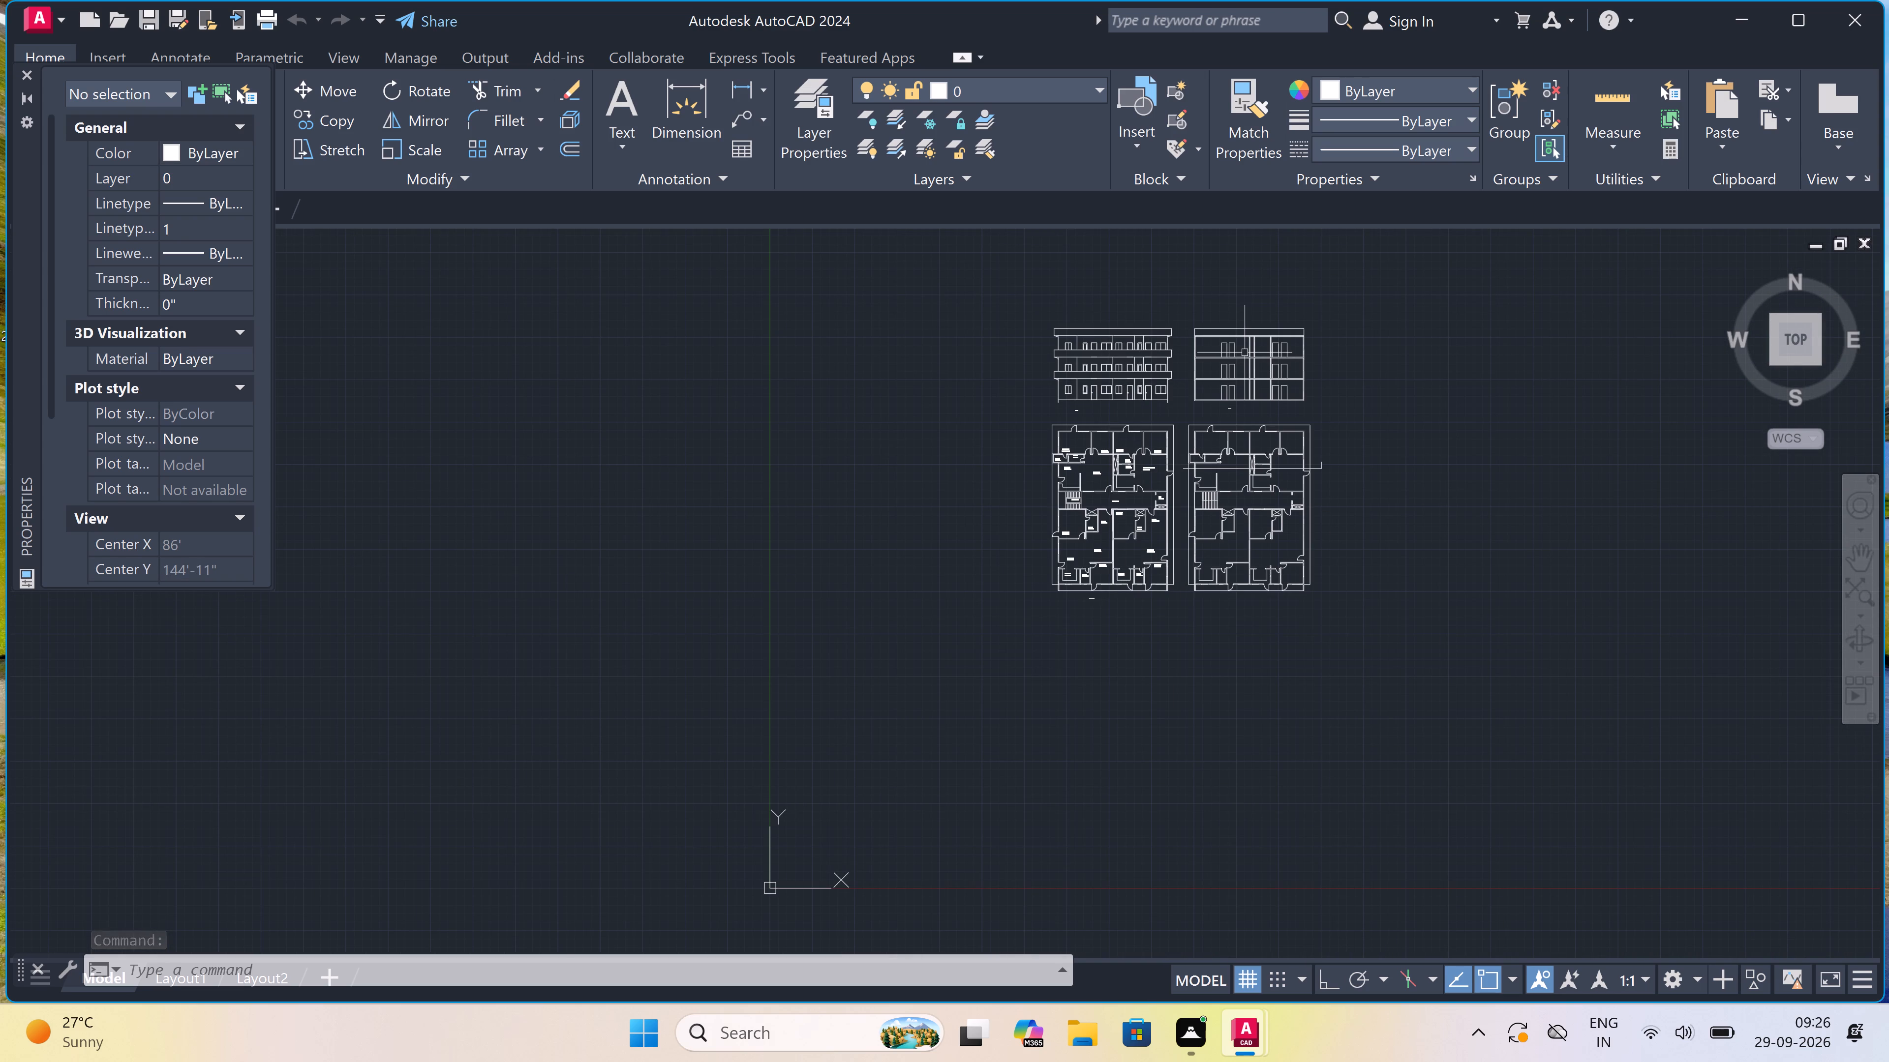
pyautogui.keyDown('ctrl'); pyautogui.scroll(1, 1234, 410); pyautogui.keyUp('ctrl')
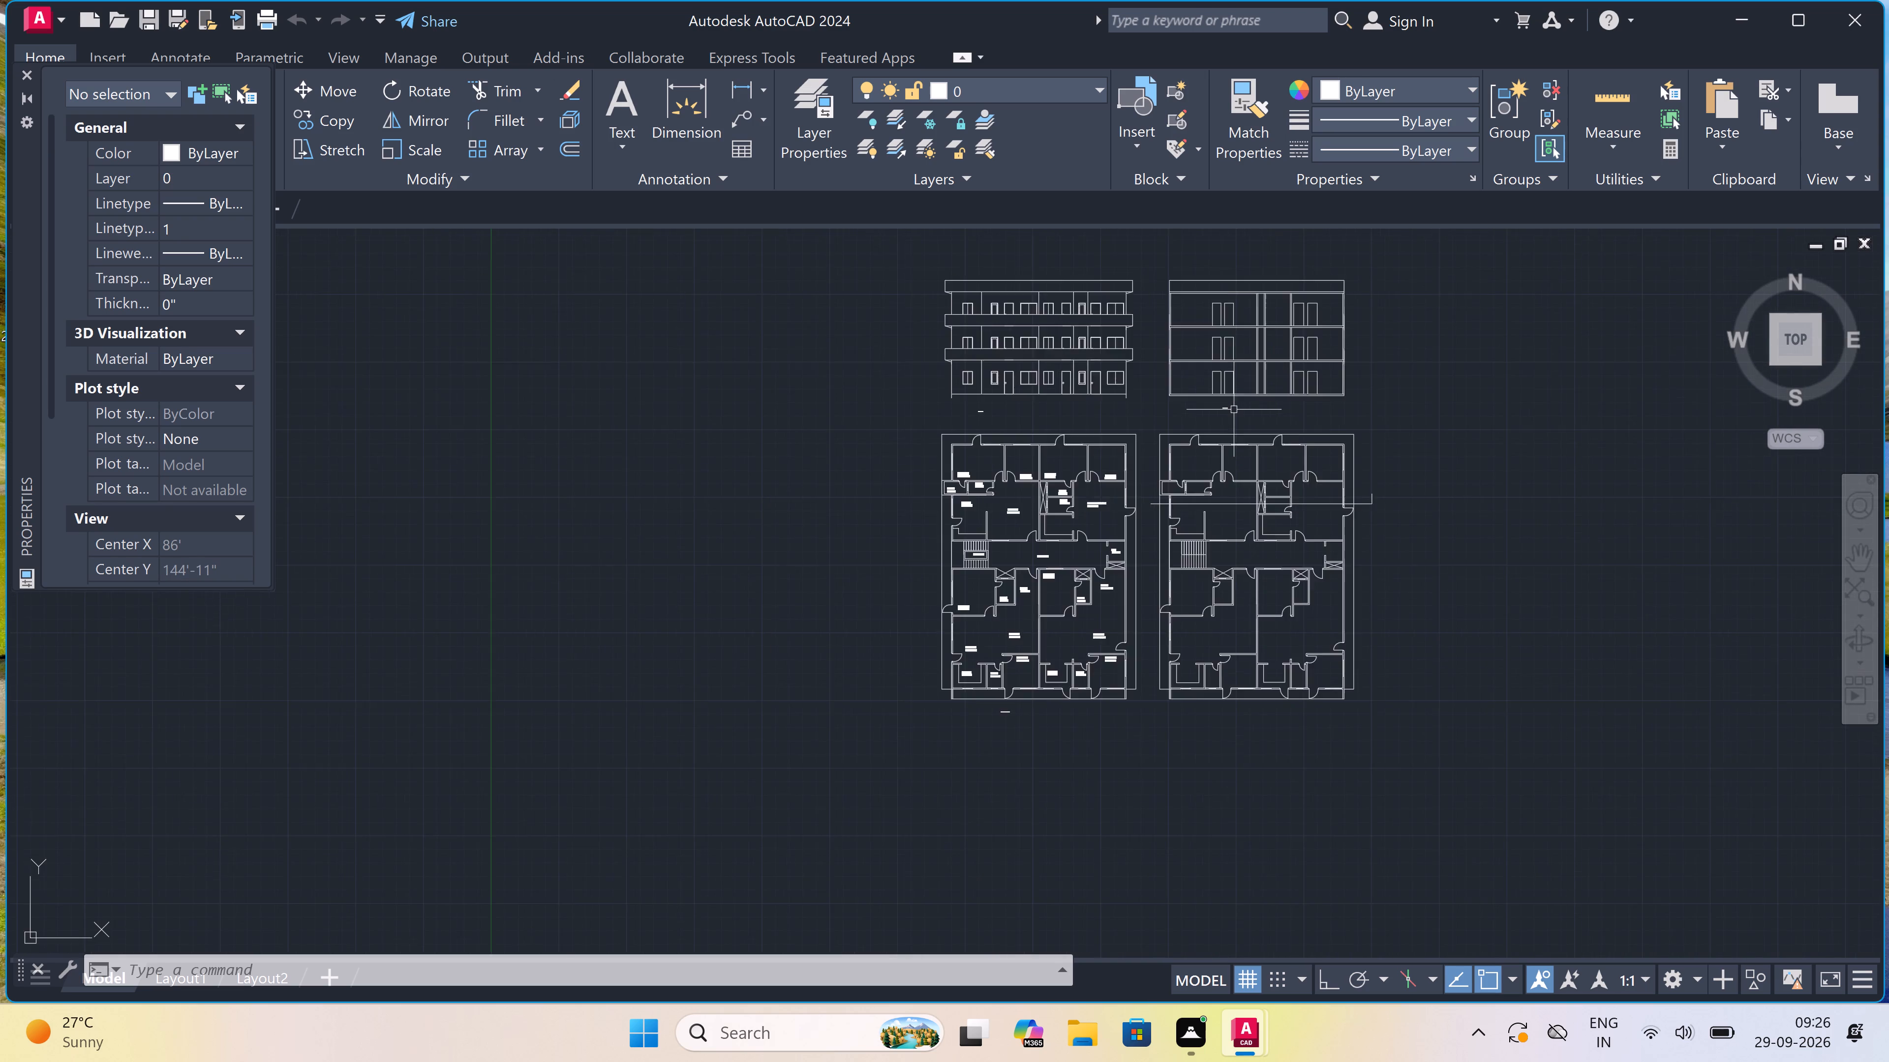
pyautogui.keyDown('ctrl'); pyautogui.scroll(2, 1234, 410); pyautogui.keyUp('ctrl')
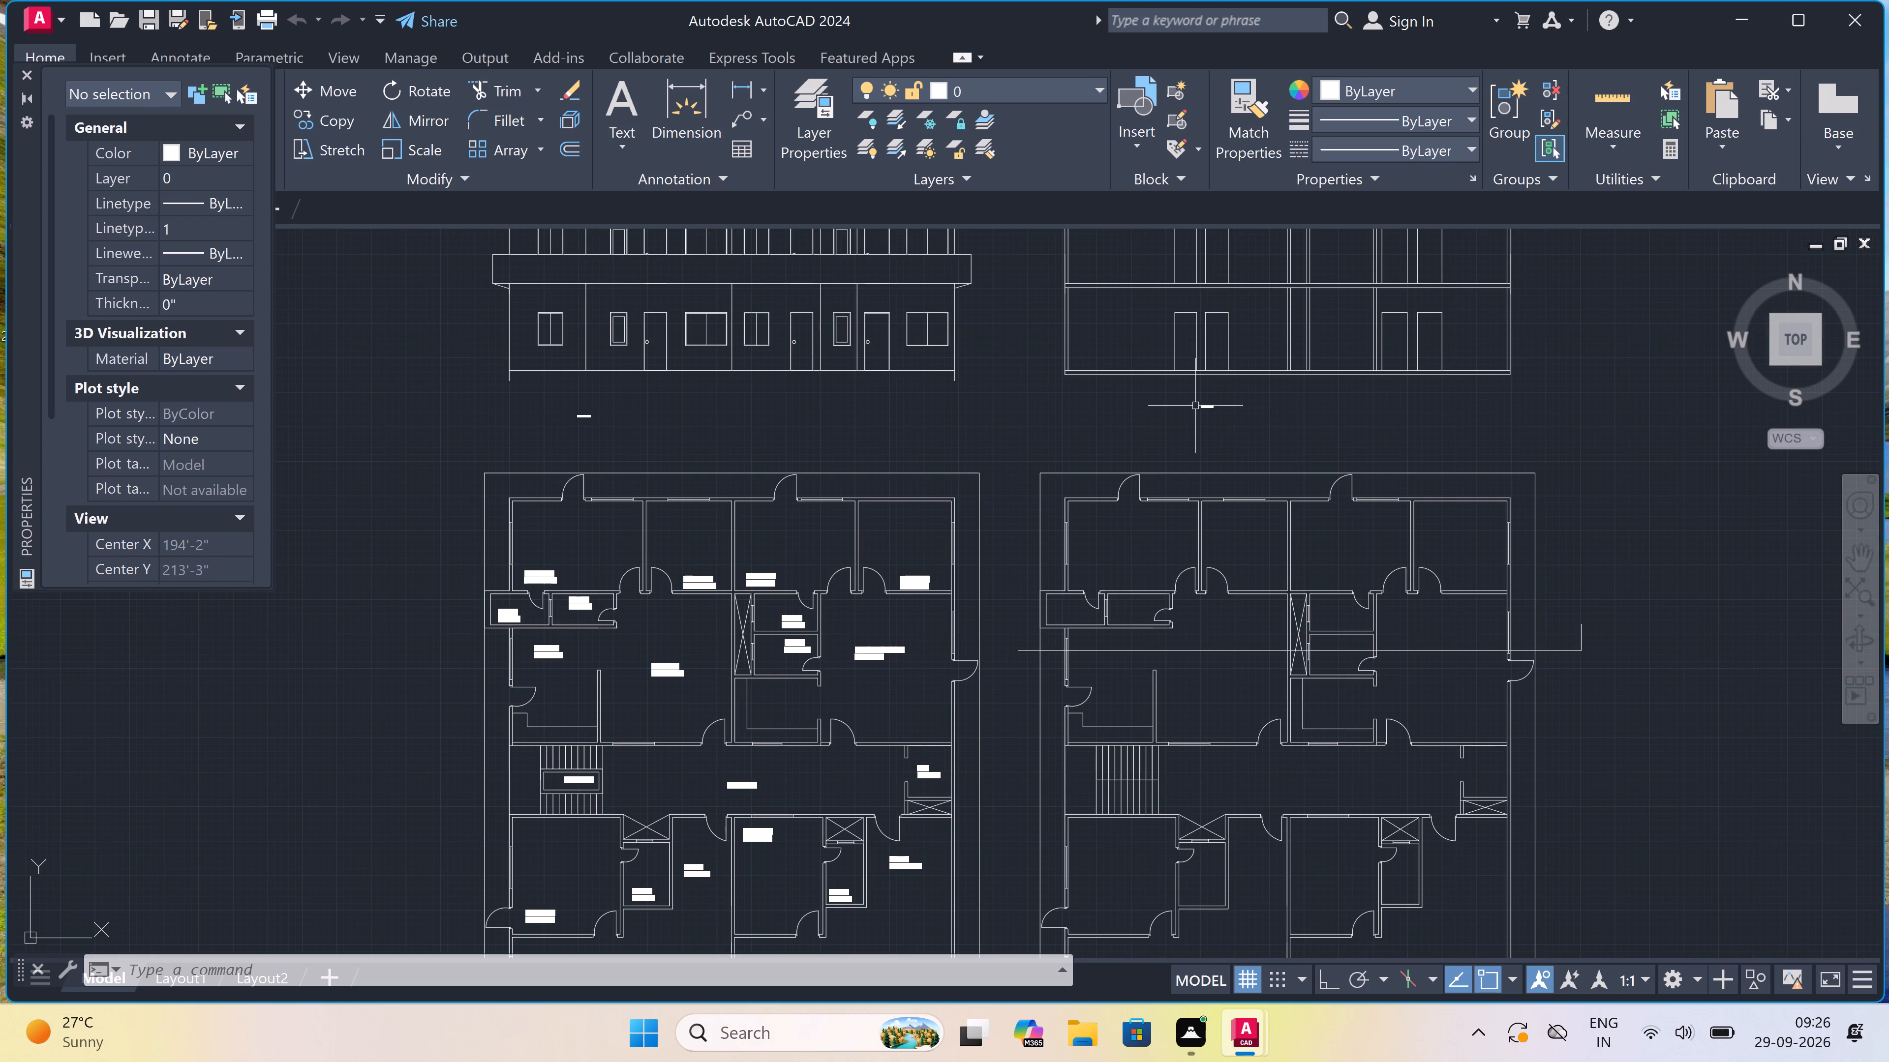
pyautogui.click(1209, 406)
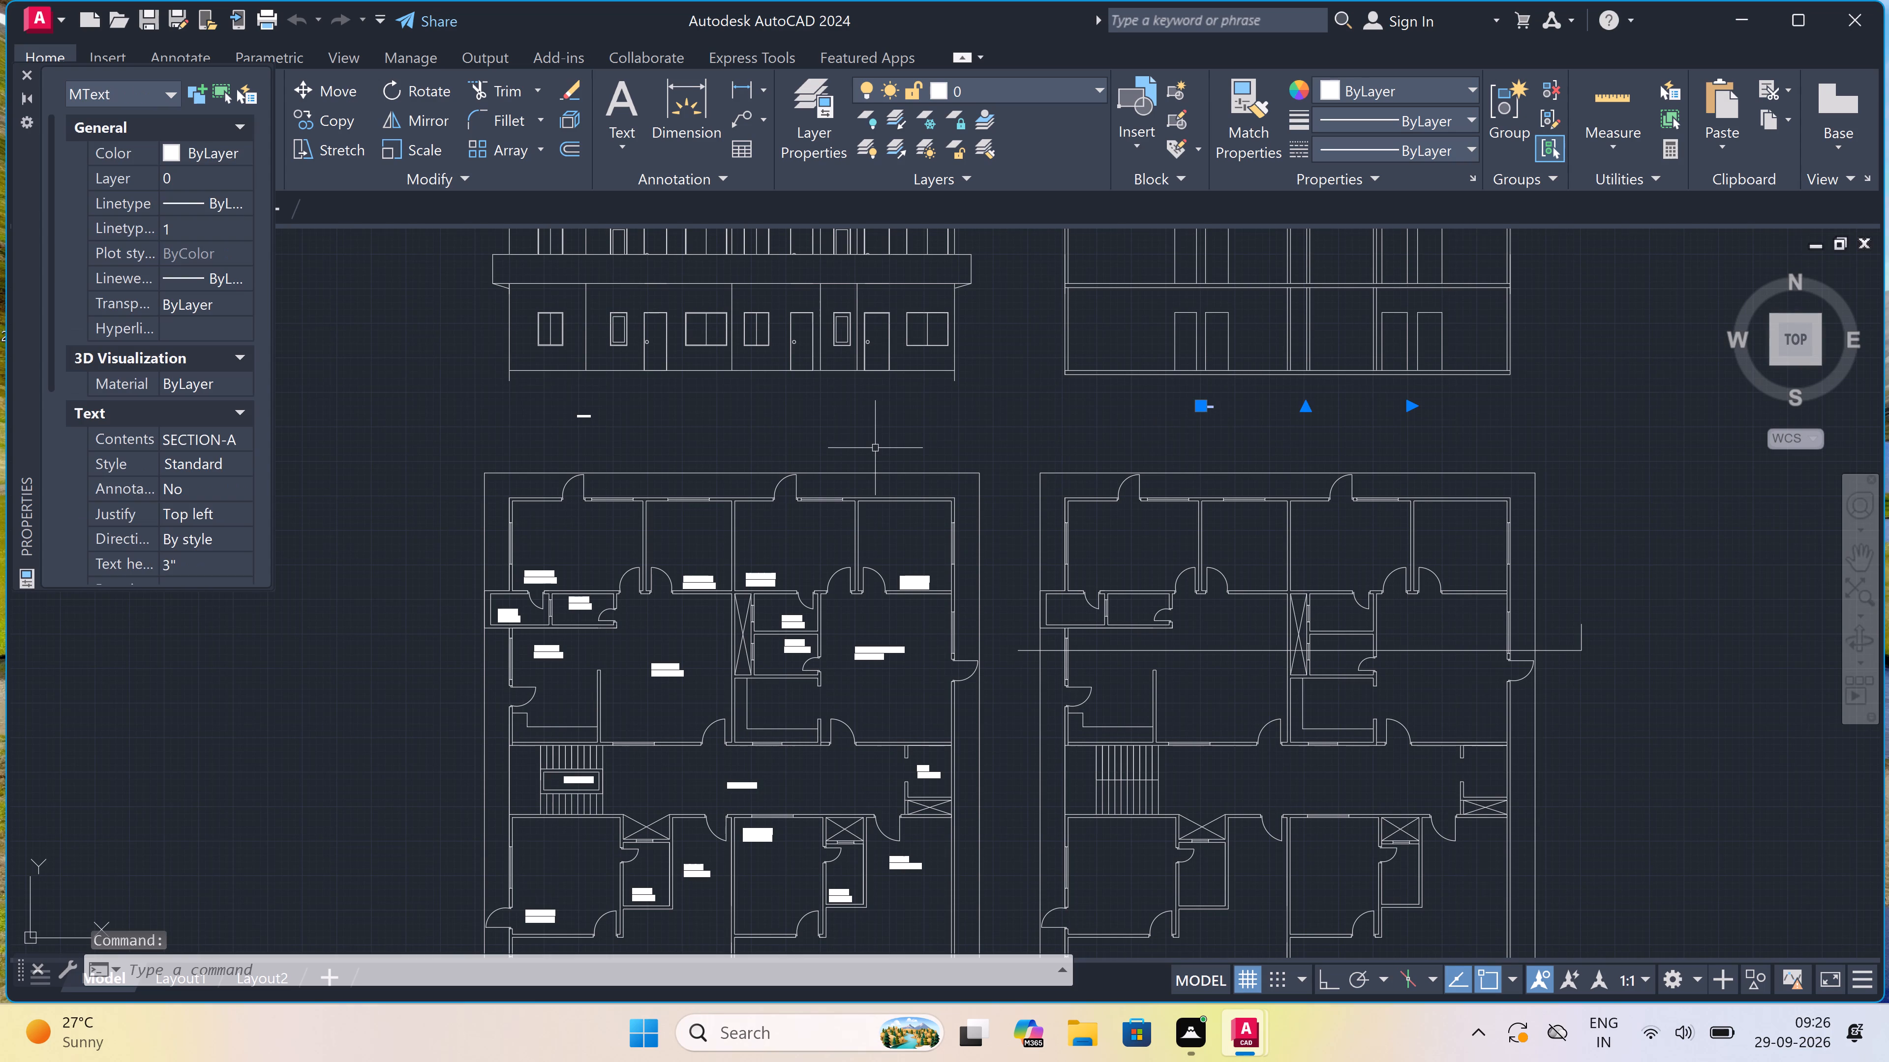
pyautogui.click(586, 413)
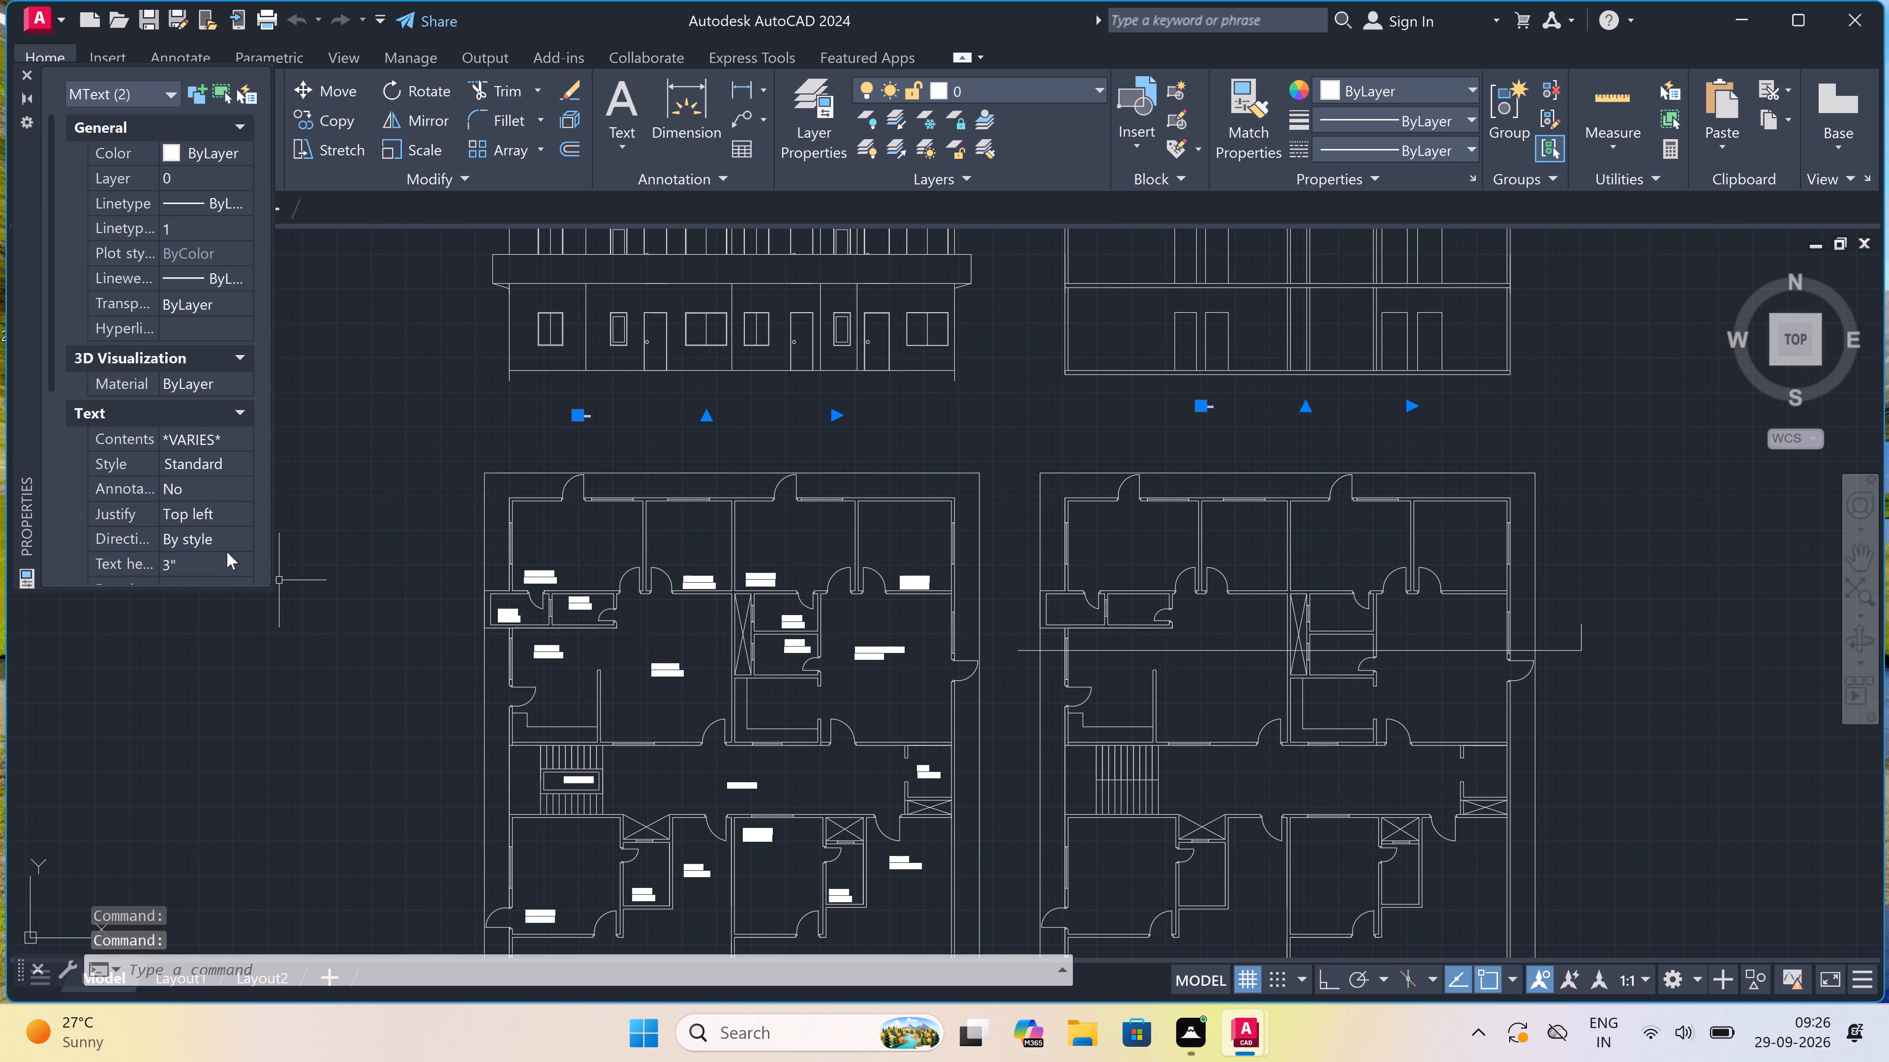
pyautogui.click(227, 559)
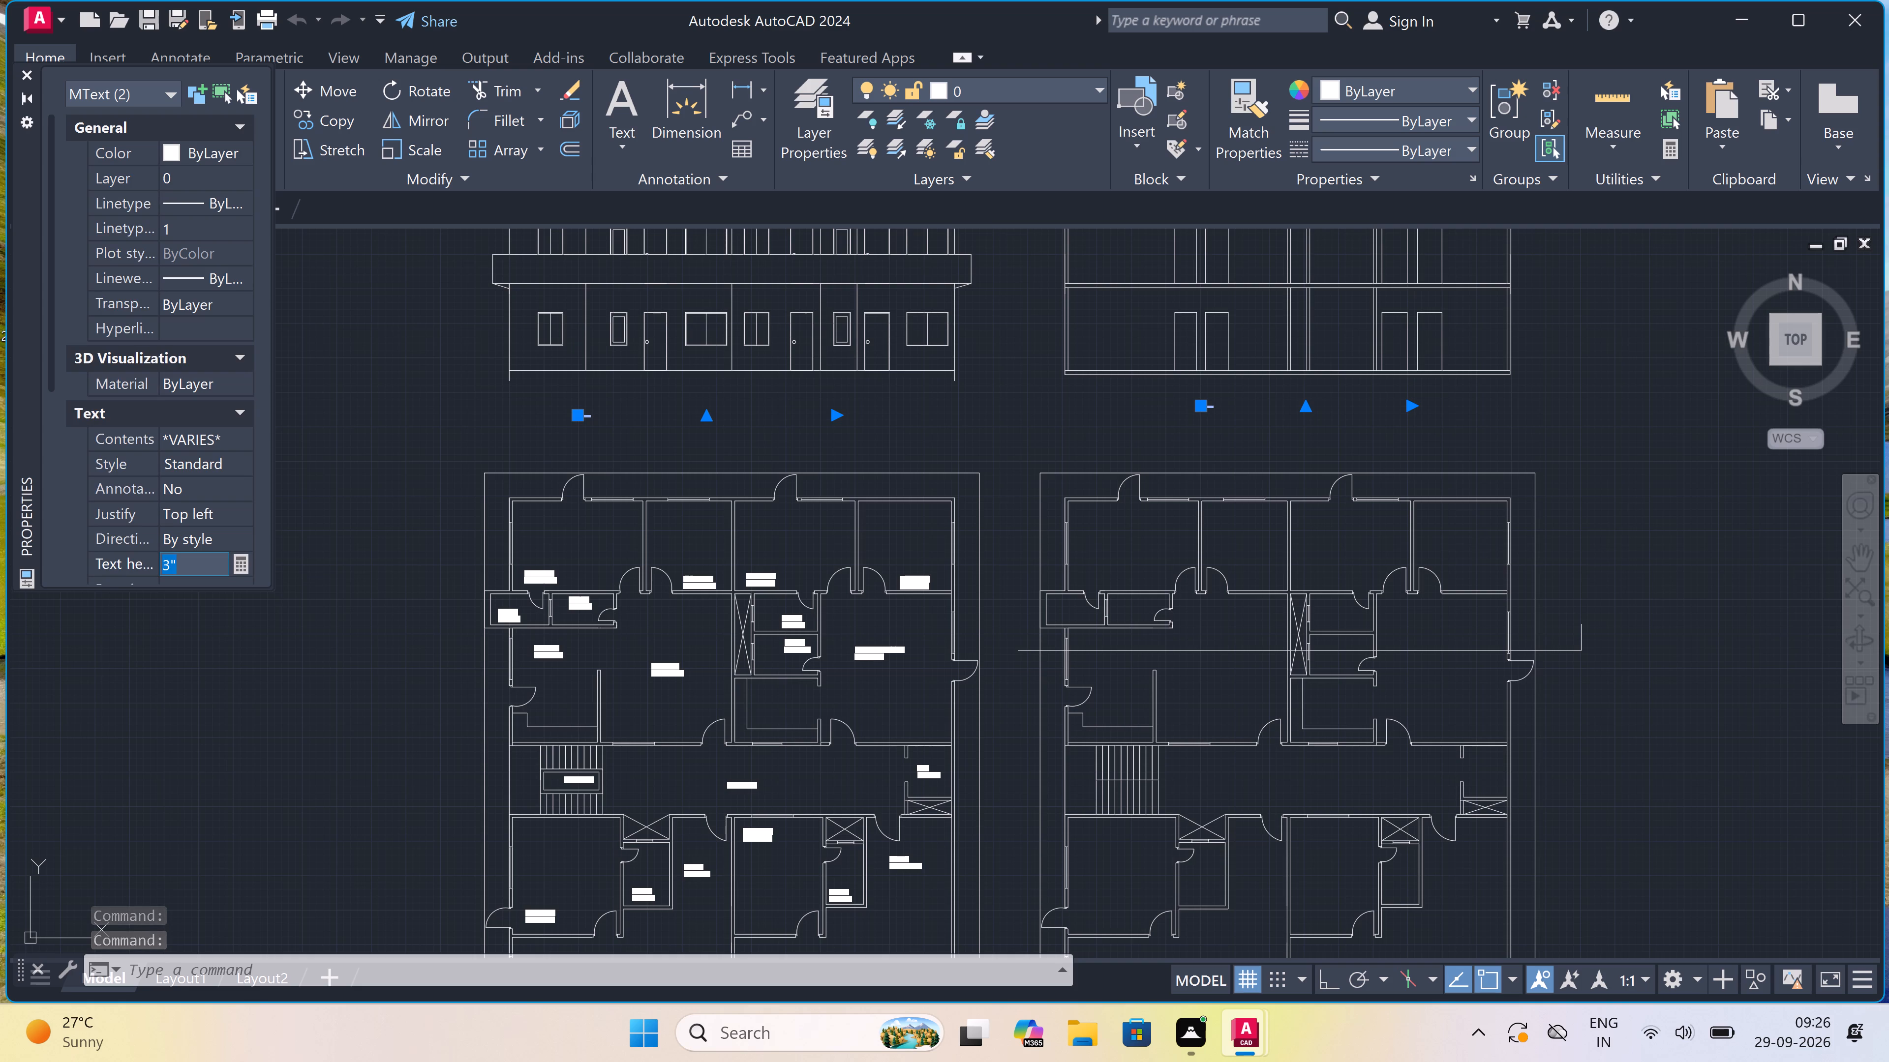
pyautogui.press('BackSpace')
pyautogui.write("1.5'")
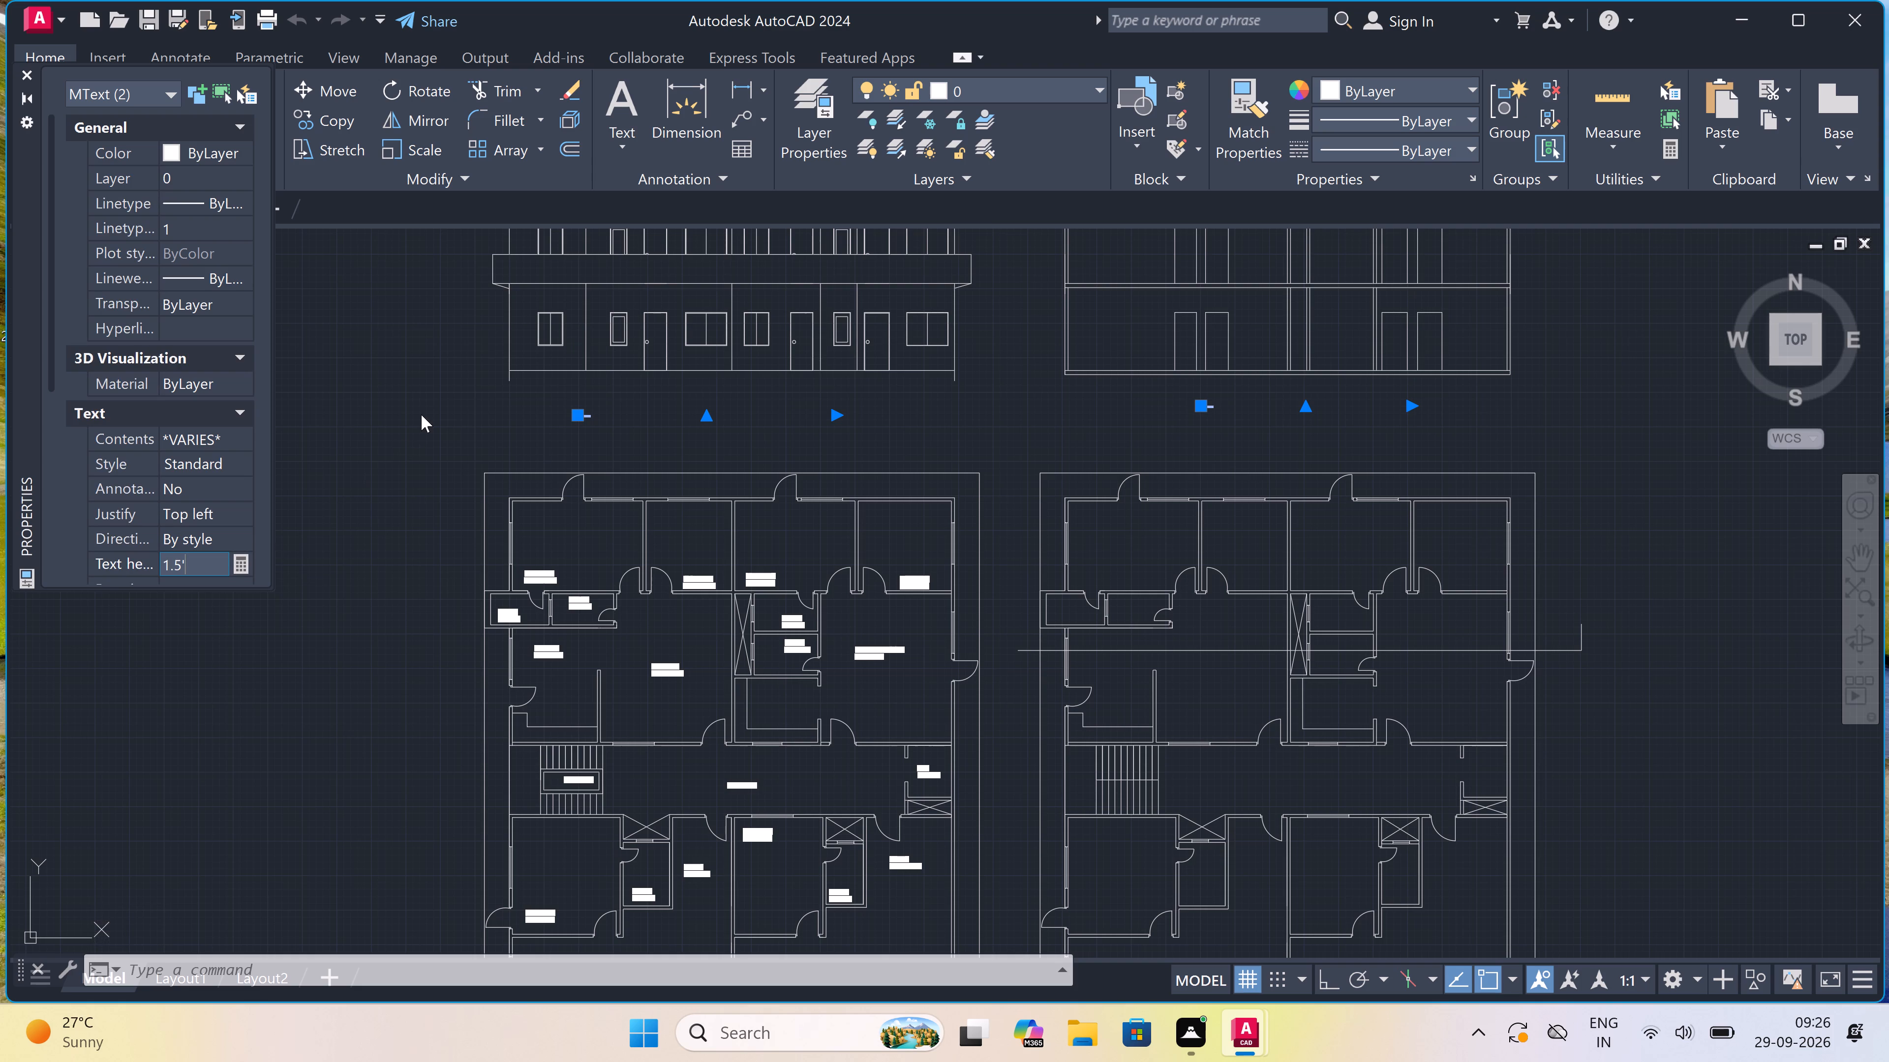
pyautogui.click(421, 414)
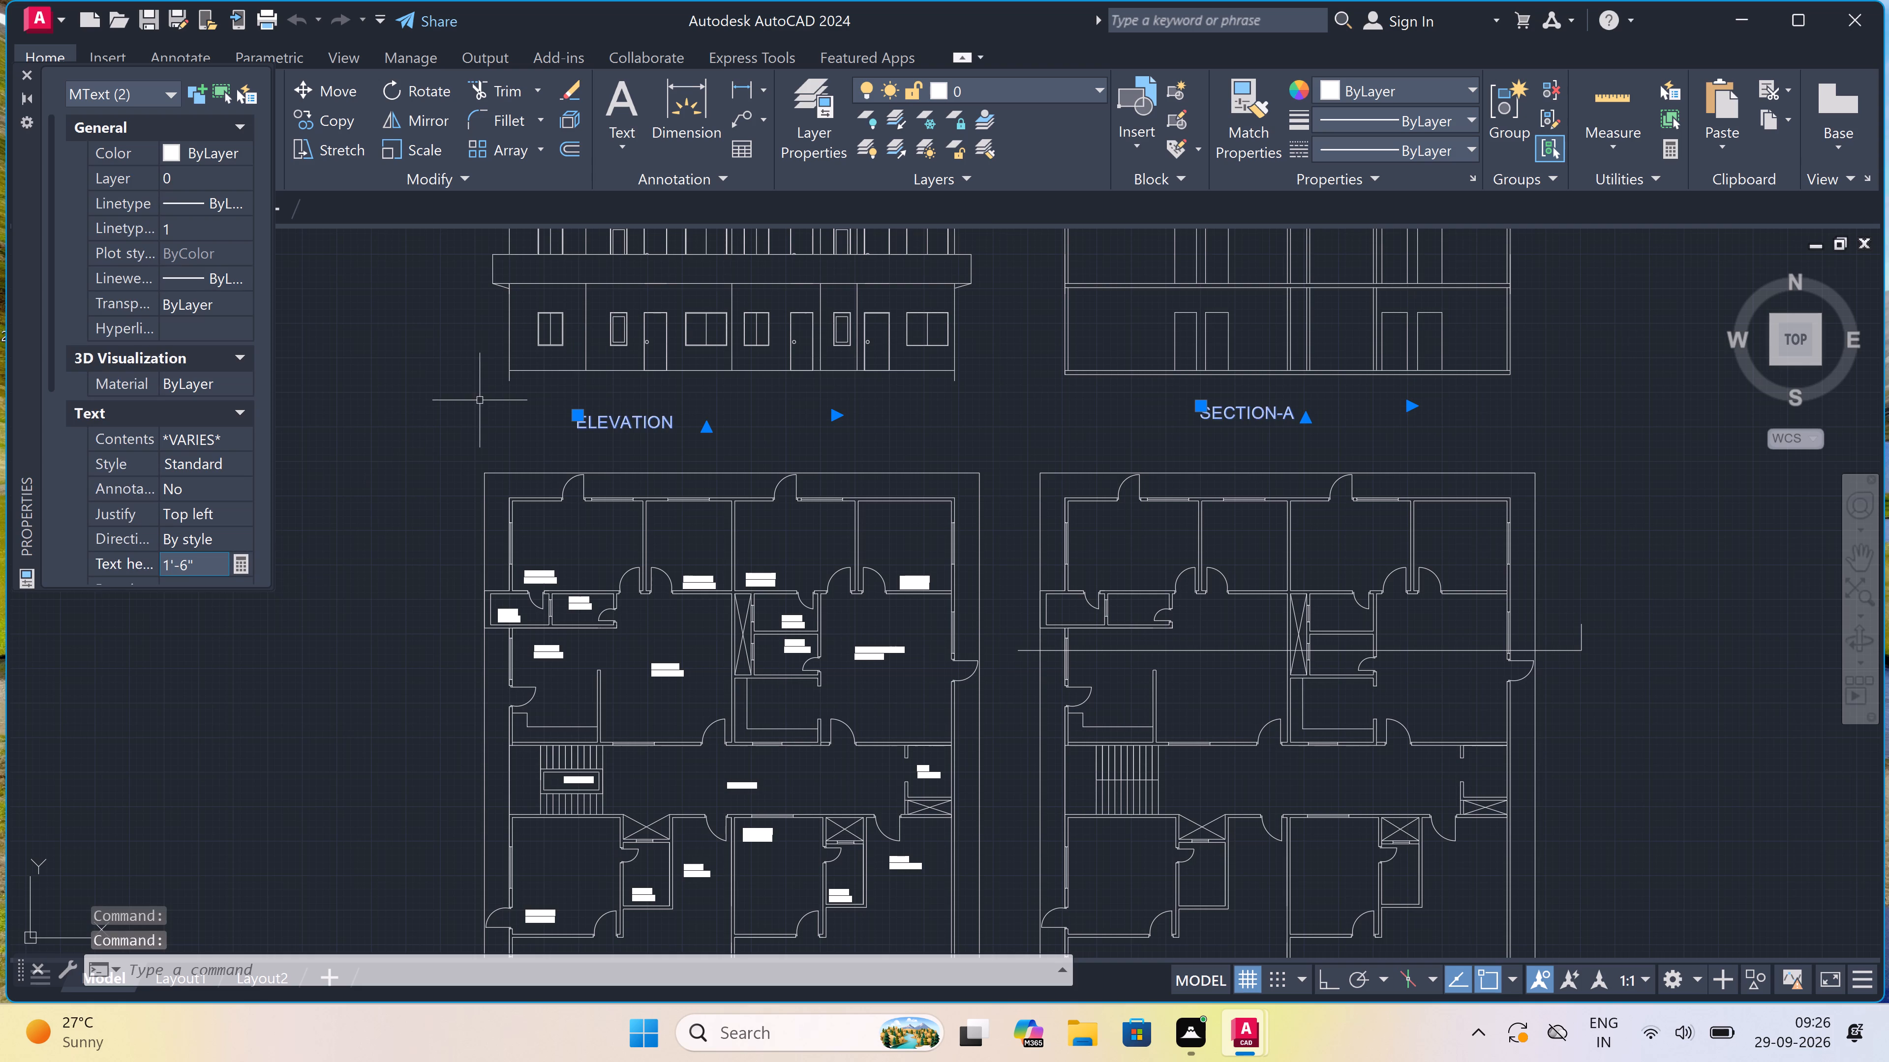
# Move the ELEVATION title horizontally about 10'-1" to the right so it sits centrally beneath the elevation, and clear the selection.
pyautogui.click(579, 412)
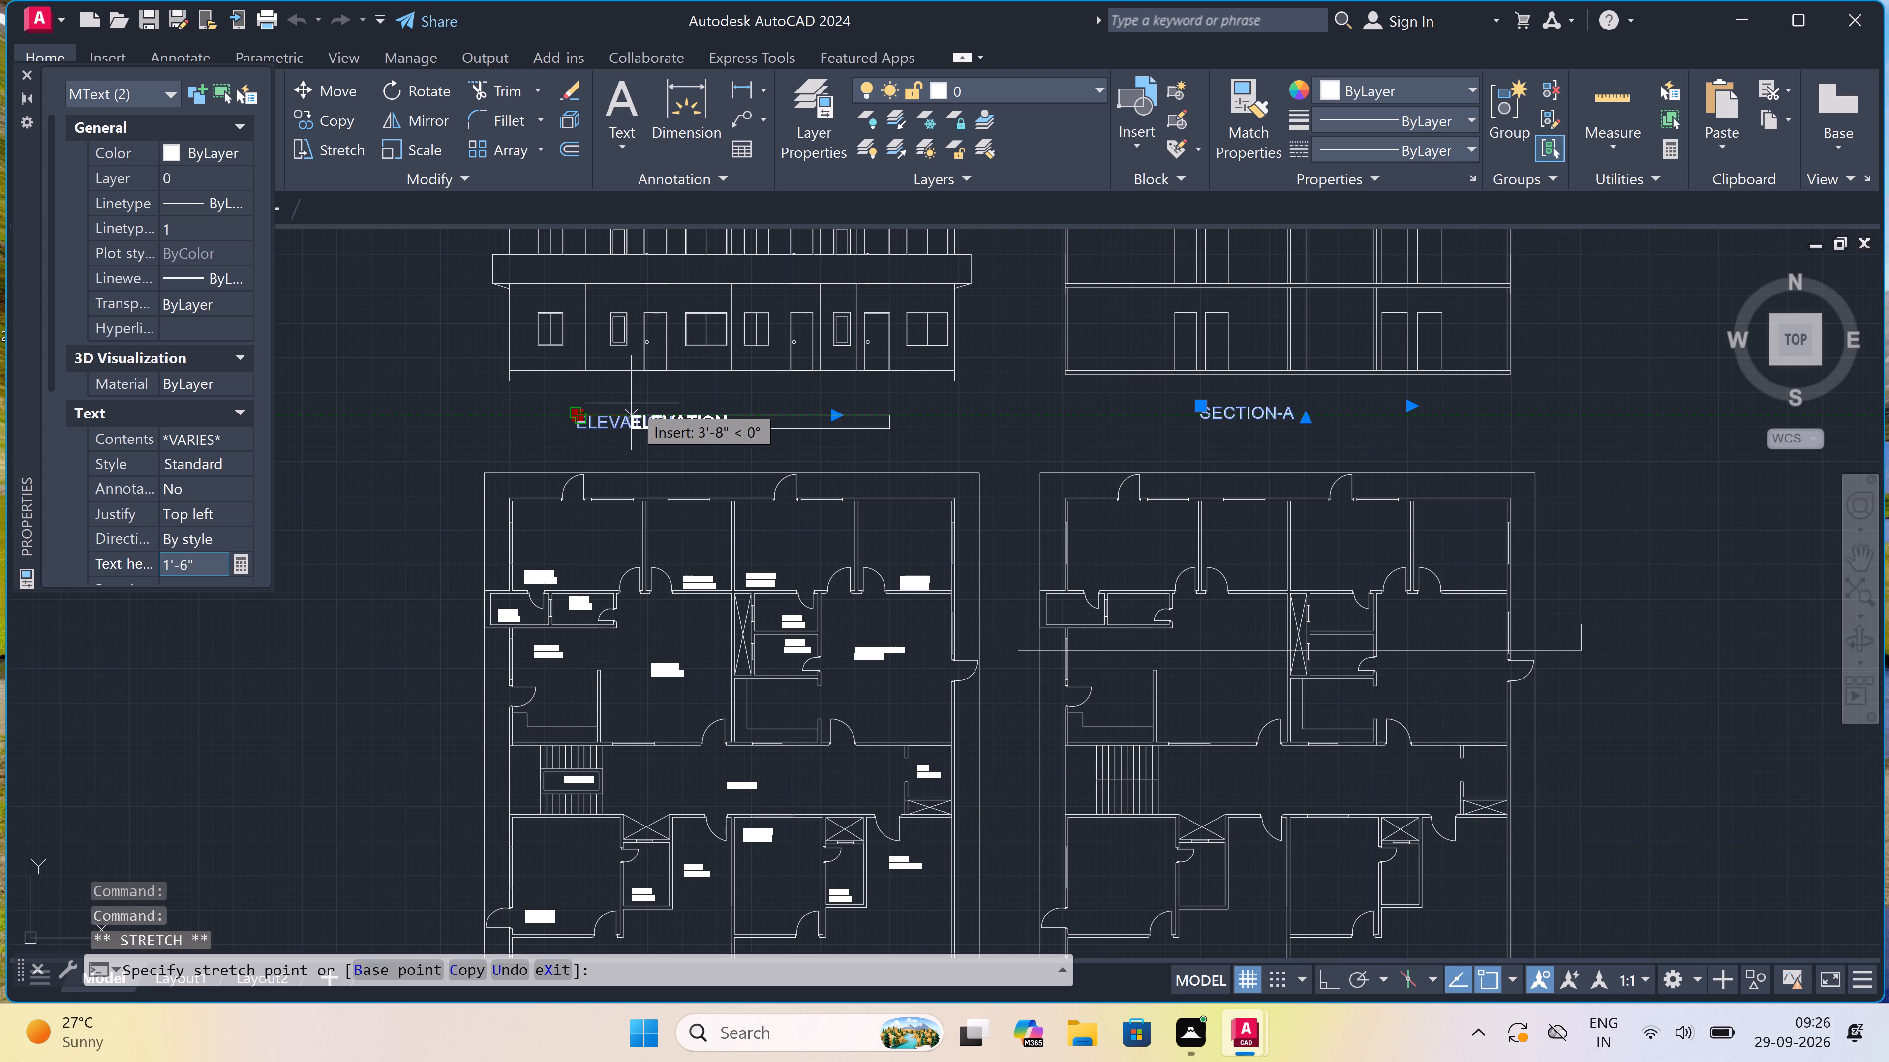
pyautogui.click(661, 404)
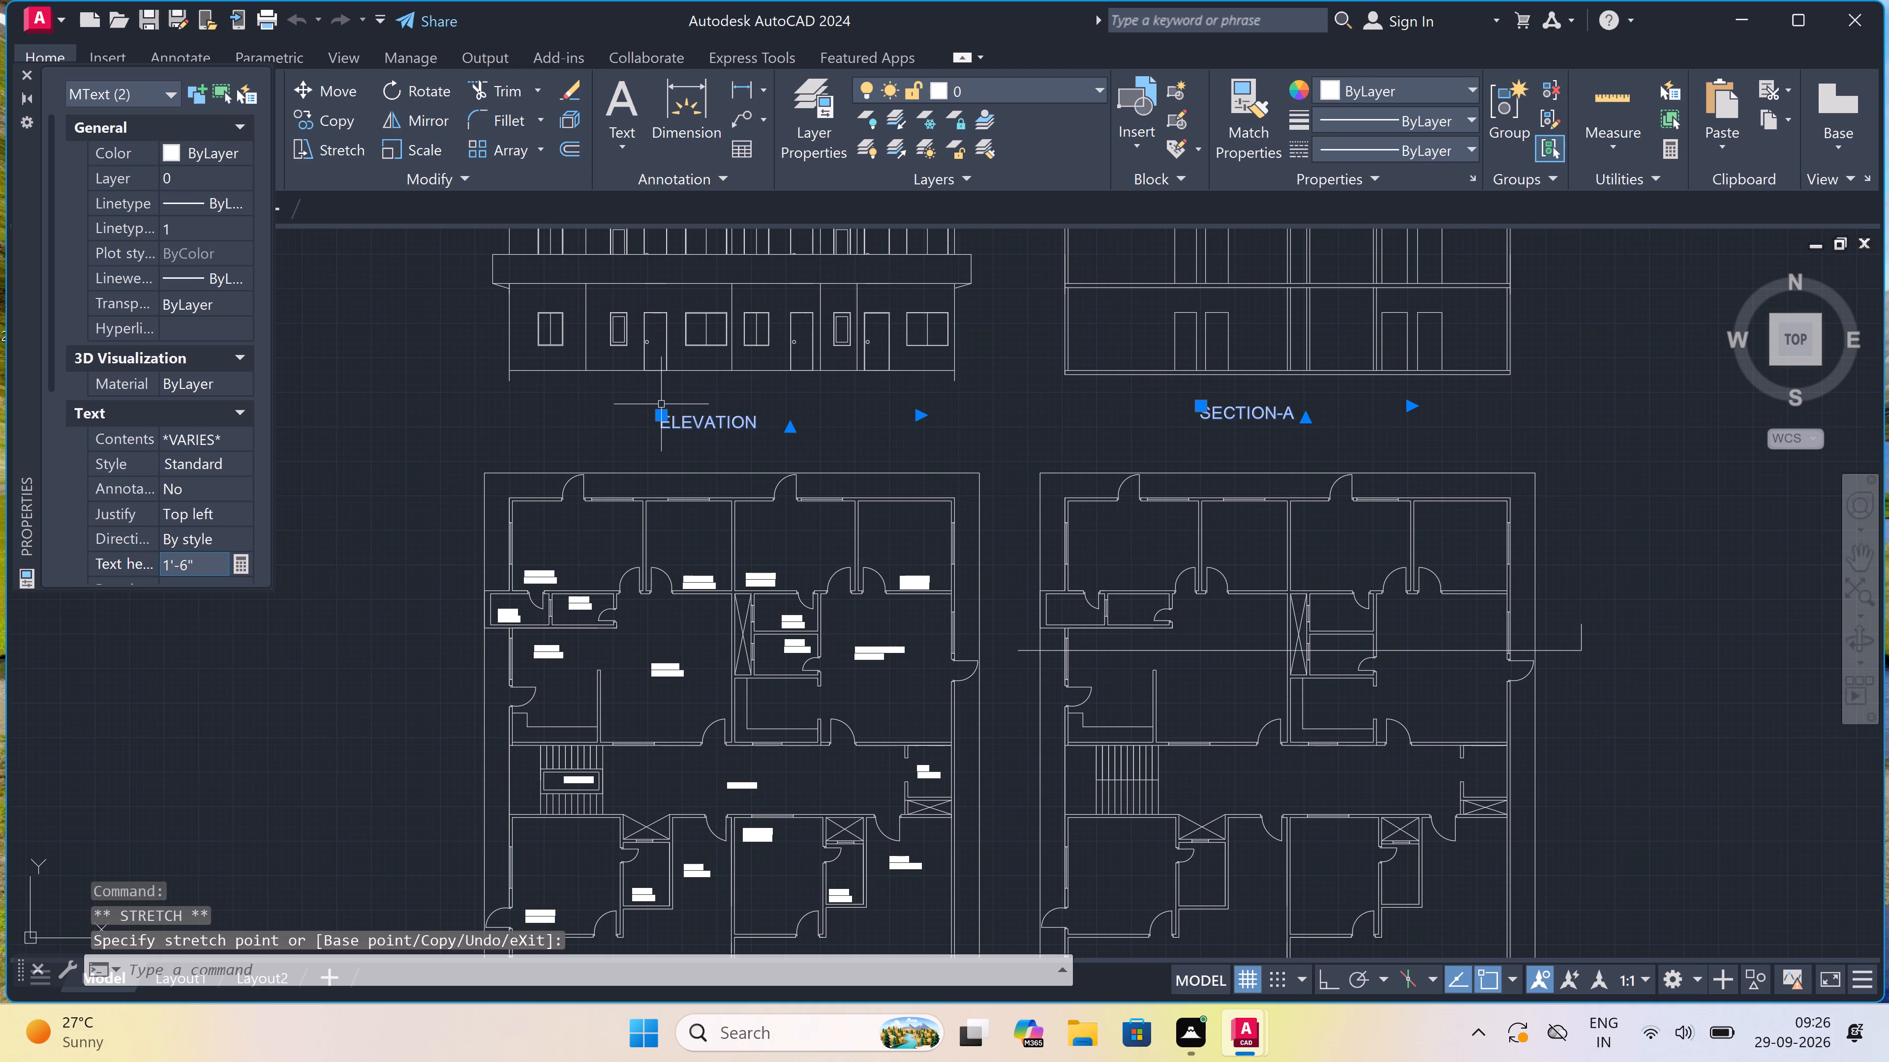
pyautogui.press('Escape')
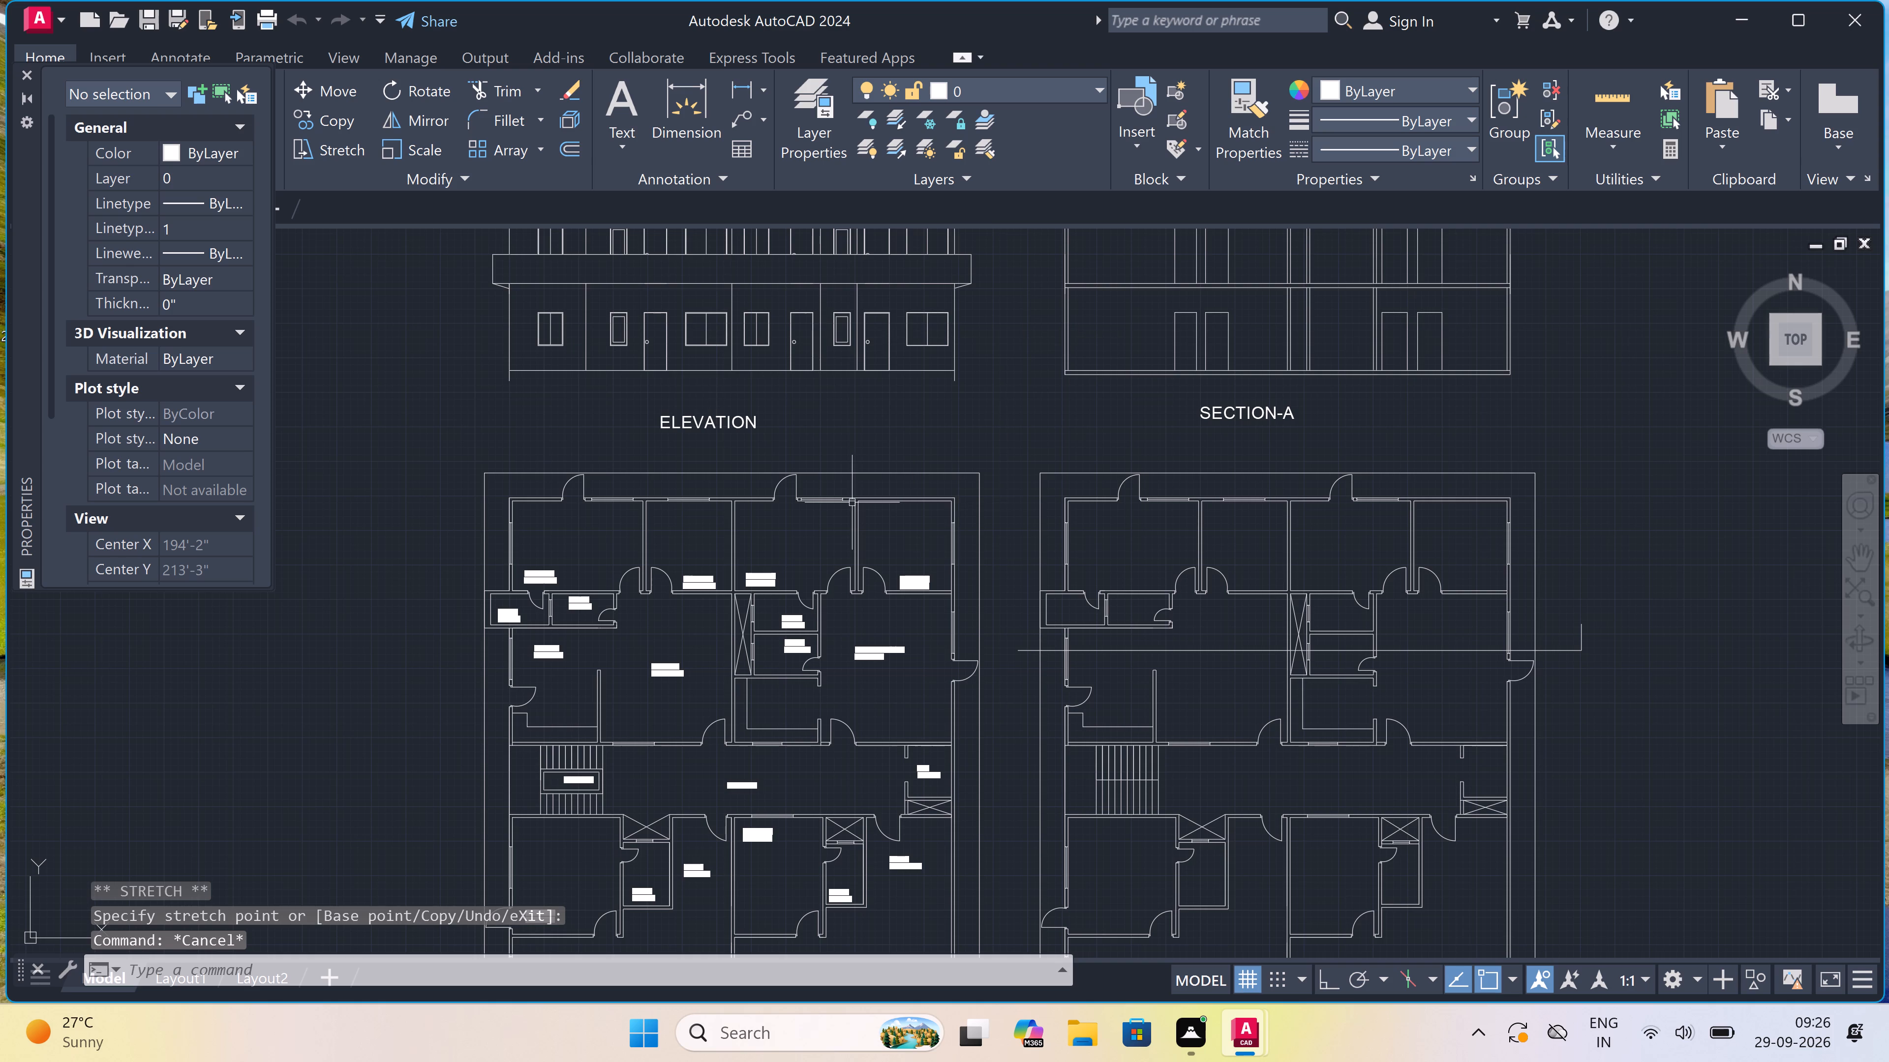
# Set the text height of the FIRST FLOOR PLAN title beneath the left floor plan to 1.5' and clear the selection.
pyautogui.scroll(-2, 852, 502)
pyautogui.hscroll(7, 852, 502)
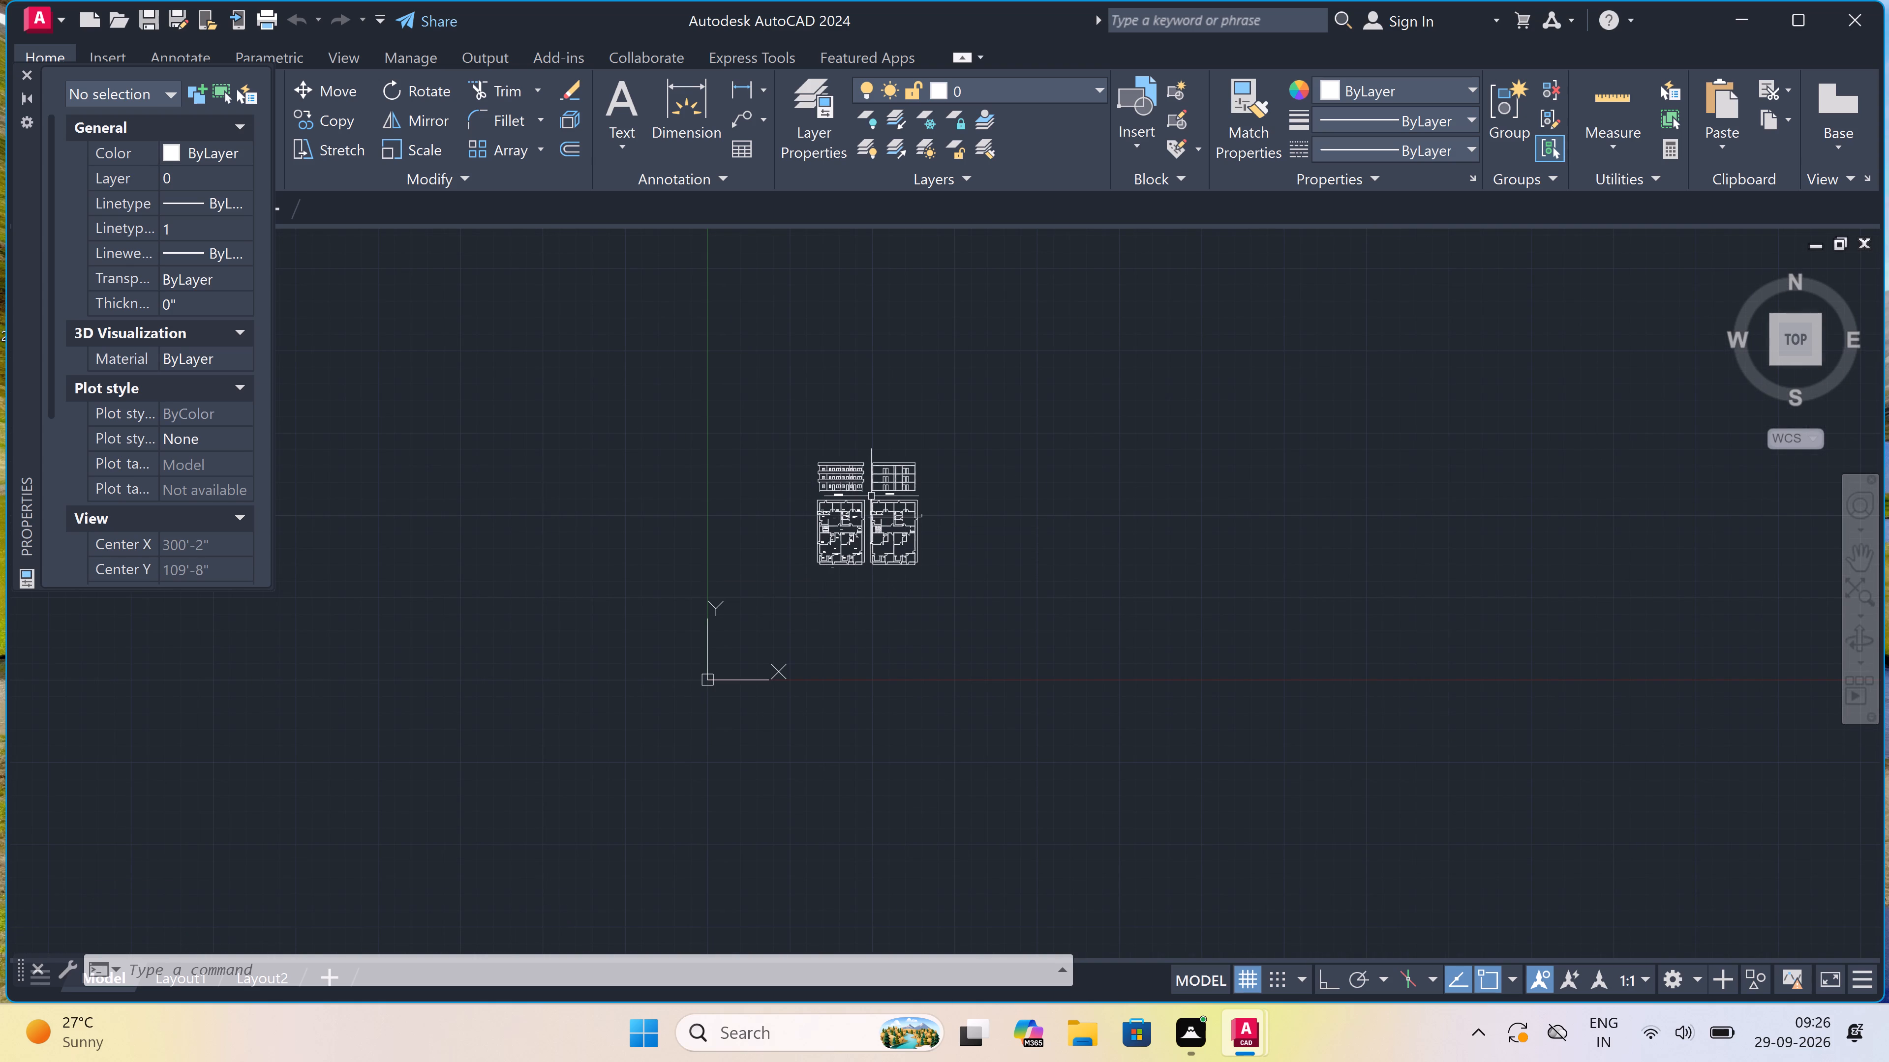
pyautogui.hscroll(4, 871, 496)
pyautogui.keyDown('ctrl'); pyautogui.scroll(3, 862, 532); pyautogui.keyUp('ctrl')
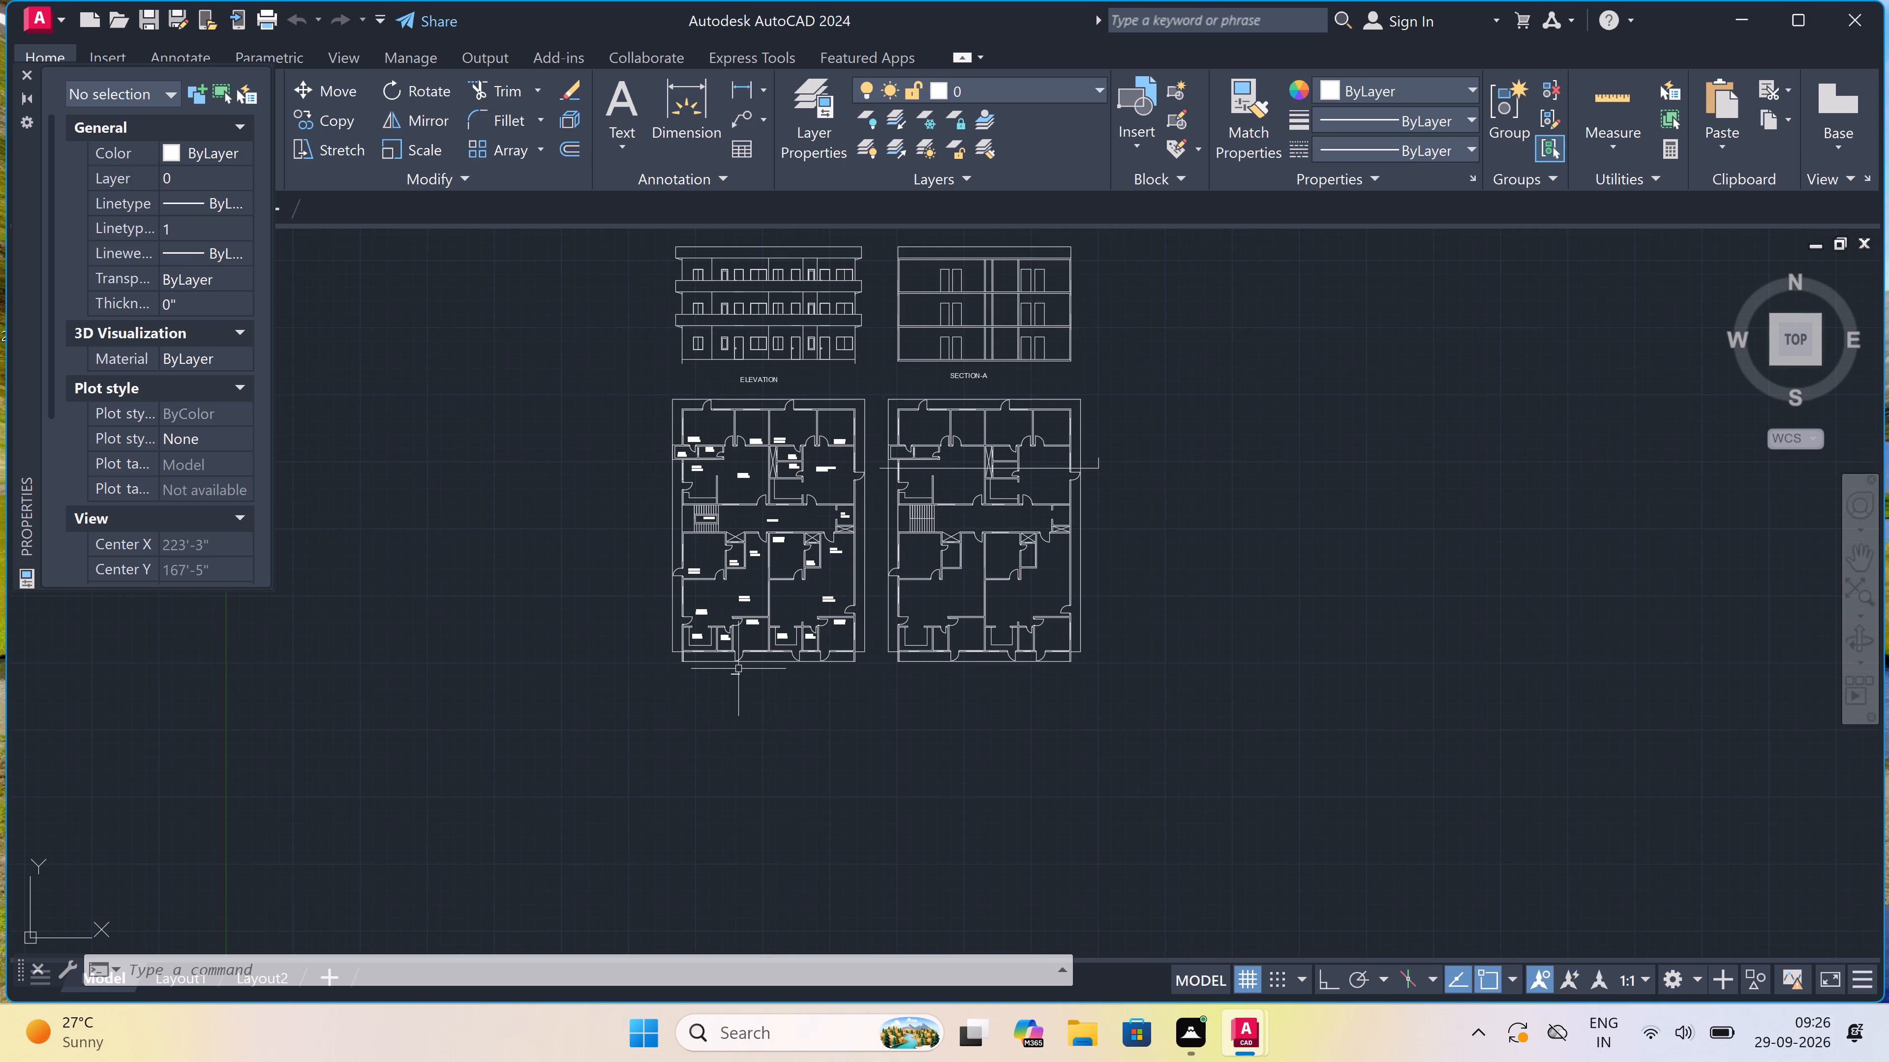
pyautogui.keyDown('ctrl'); pyautogui.scroll(3, 738, 669); pyautogui.keyUp('ctrl')
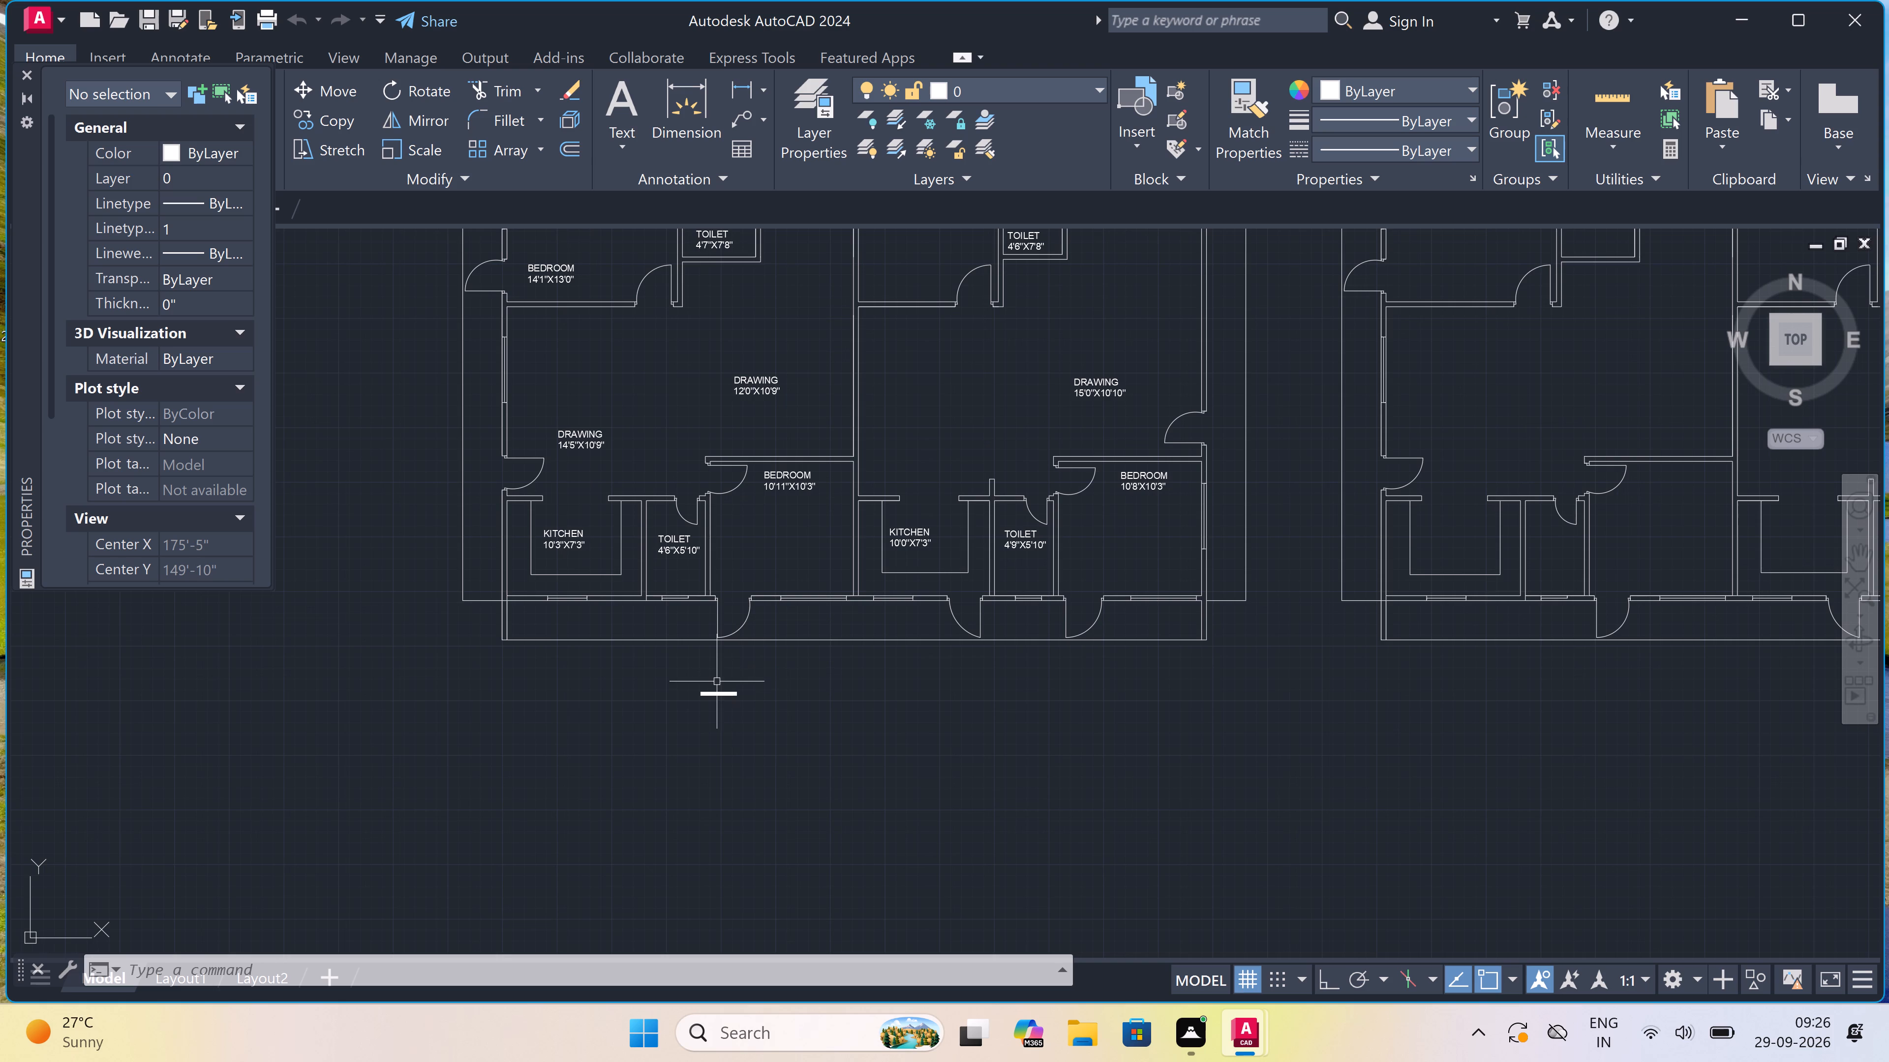
pyautogui.keyDown('ctrl'); pyautogui.scroll(3, 717, 681); pyautogui.keyUp('ctrl')
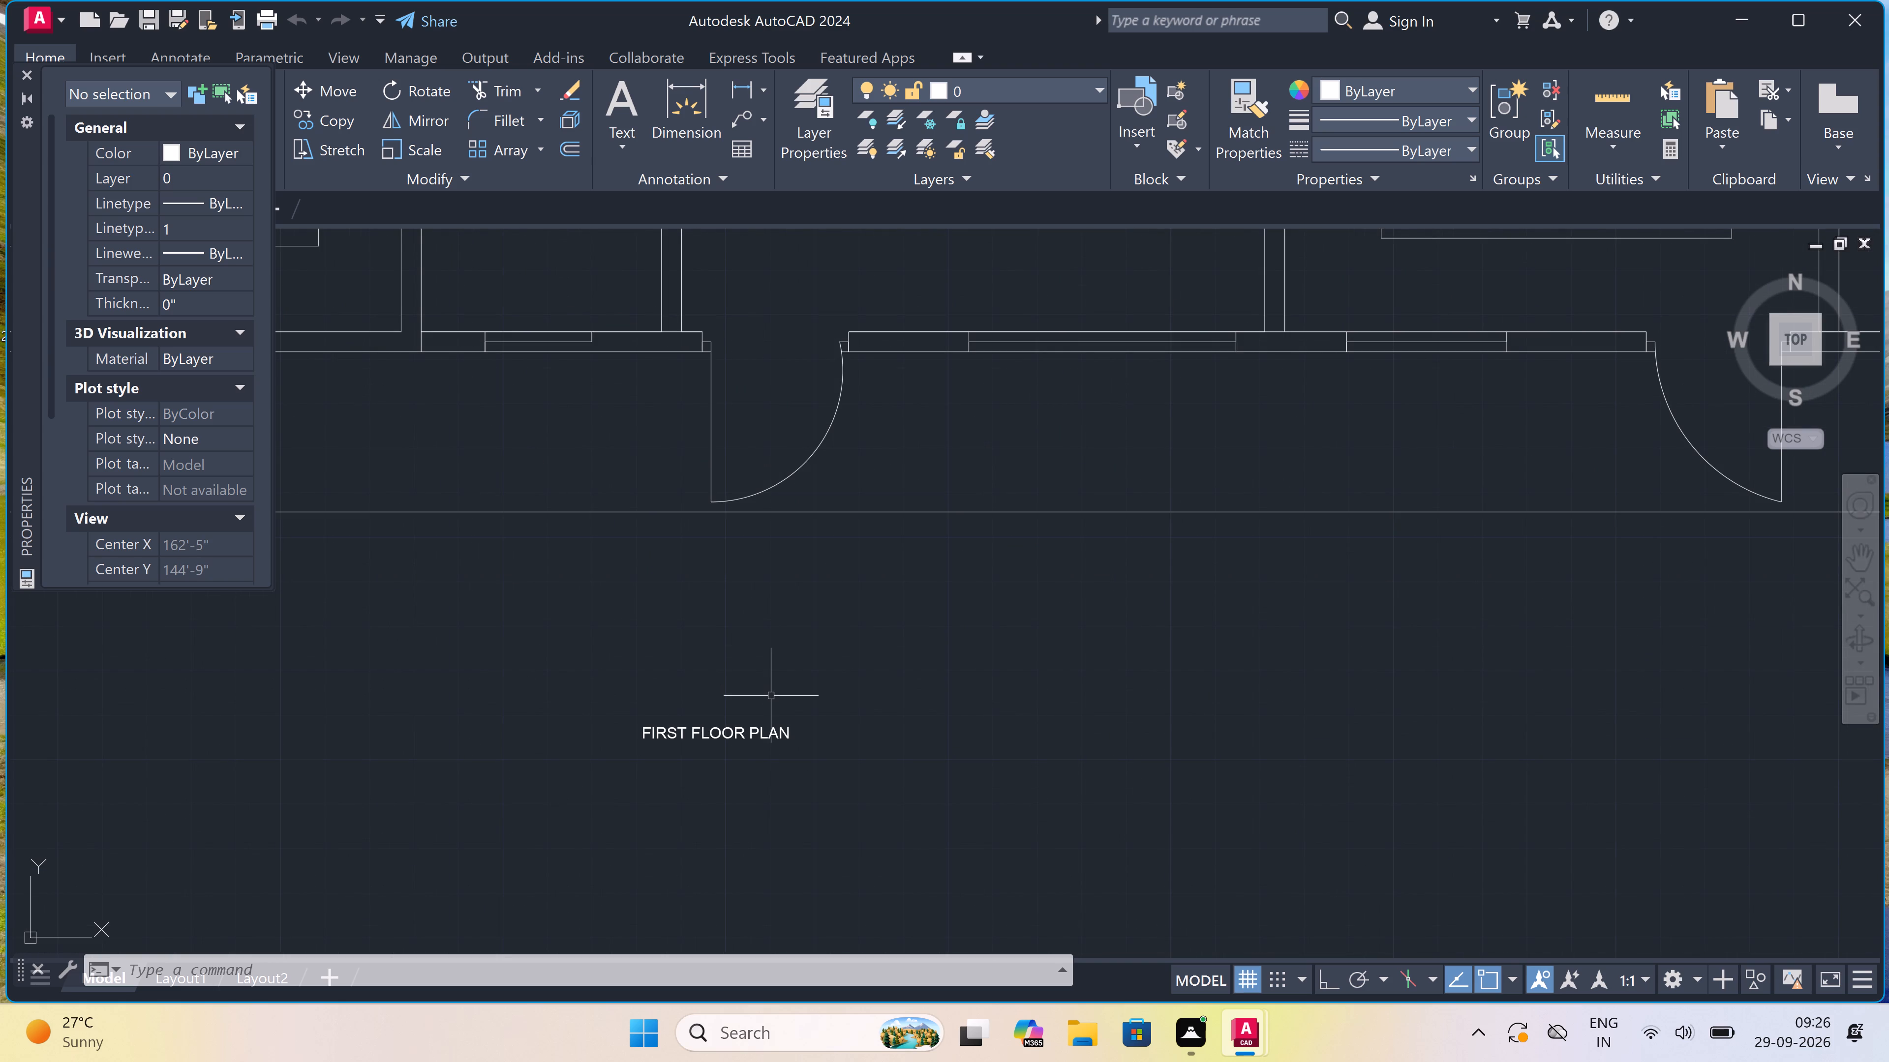
pyautogui.click(744, 740)
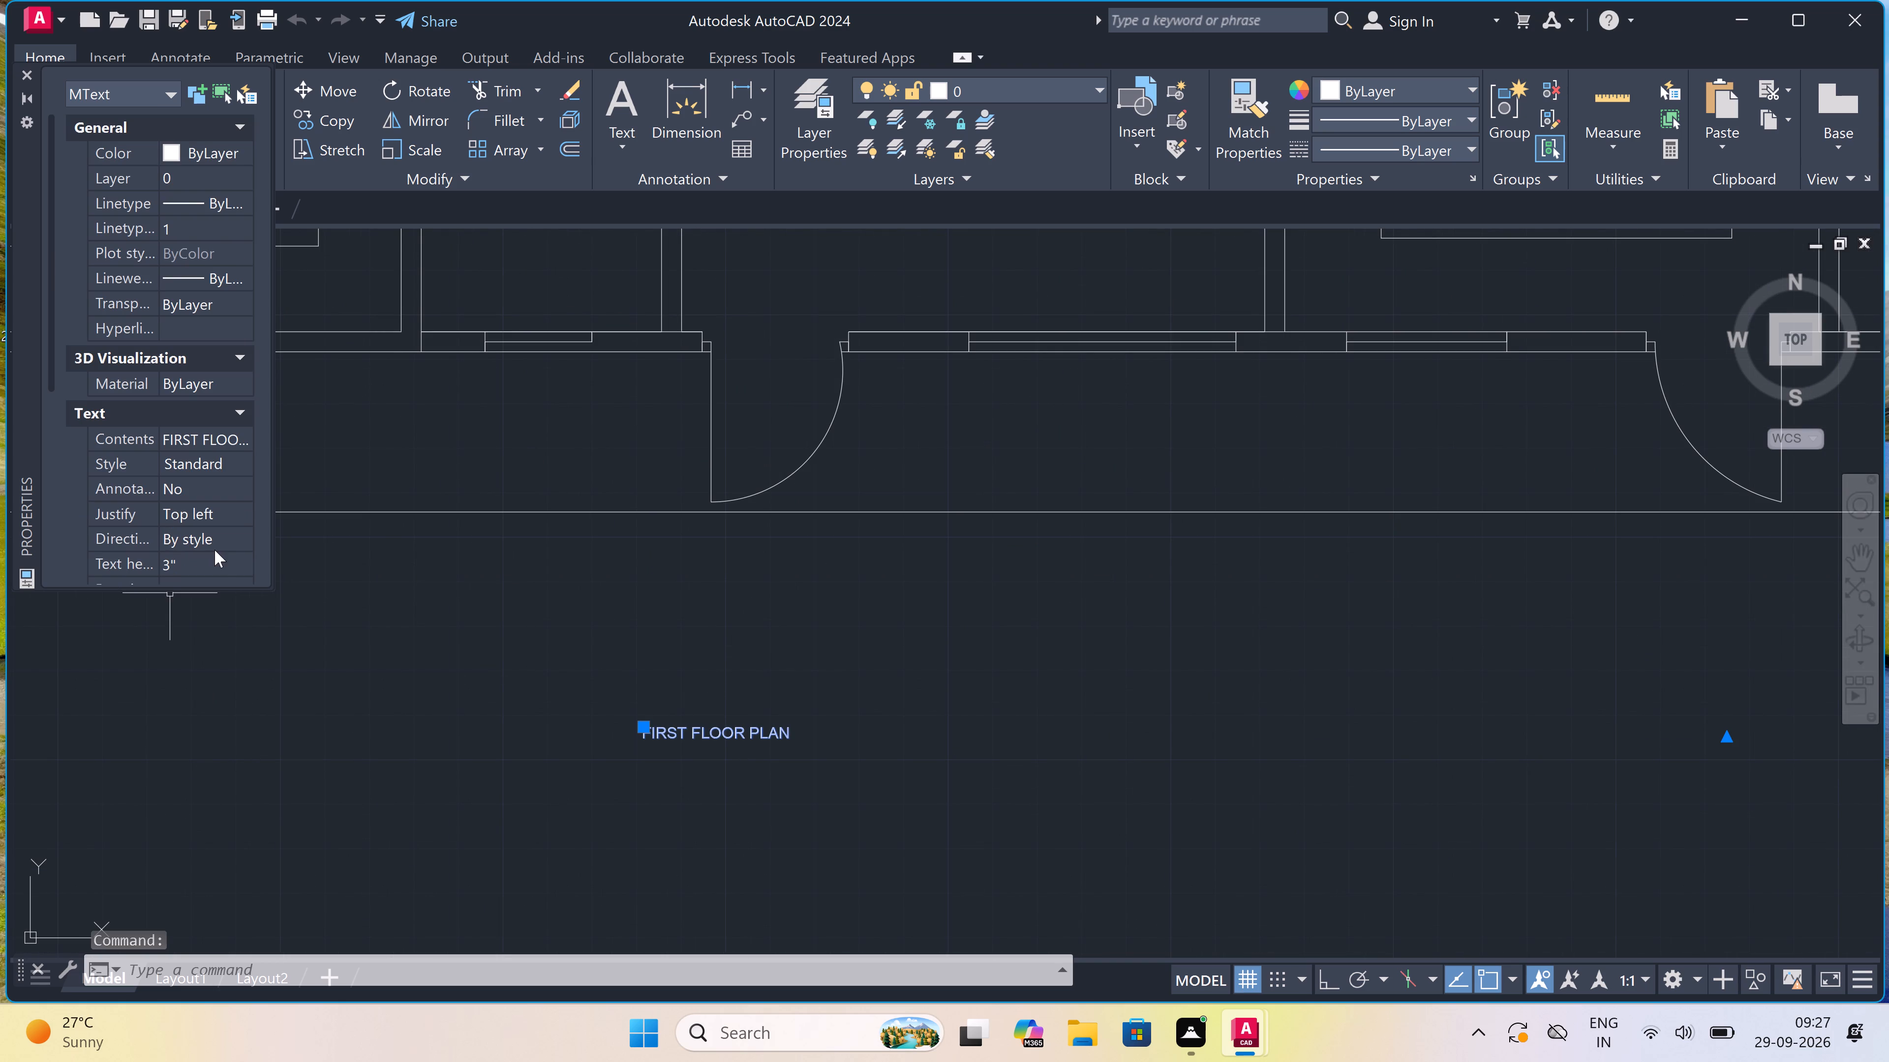
pyautogui.click(214, 565)
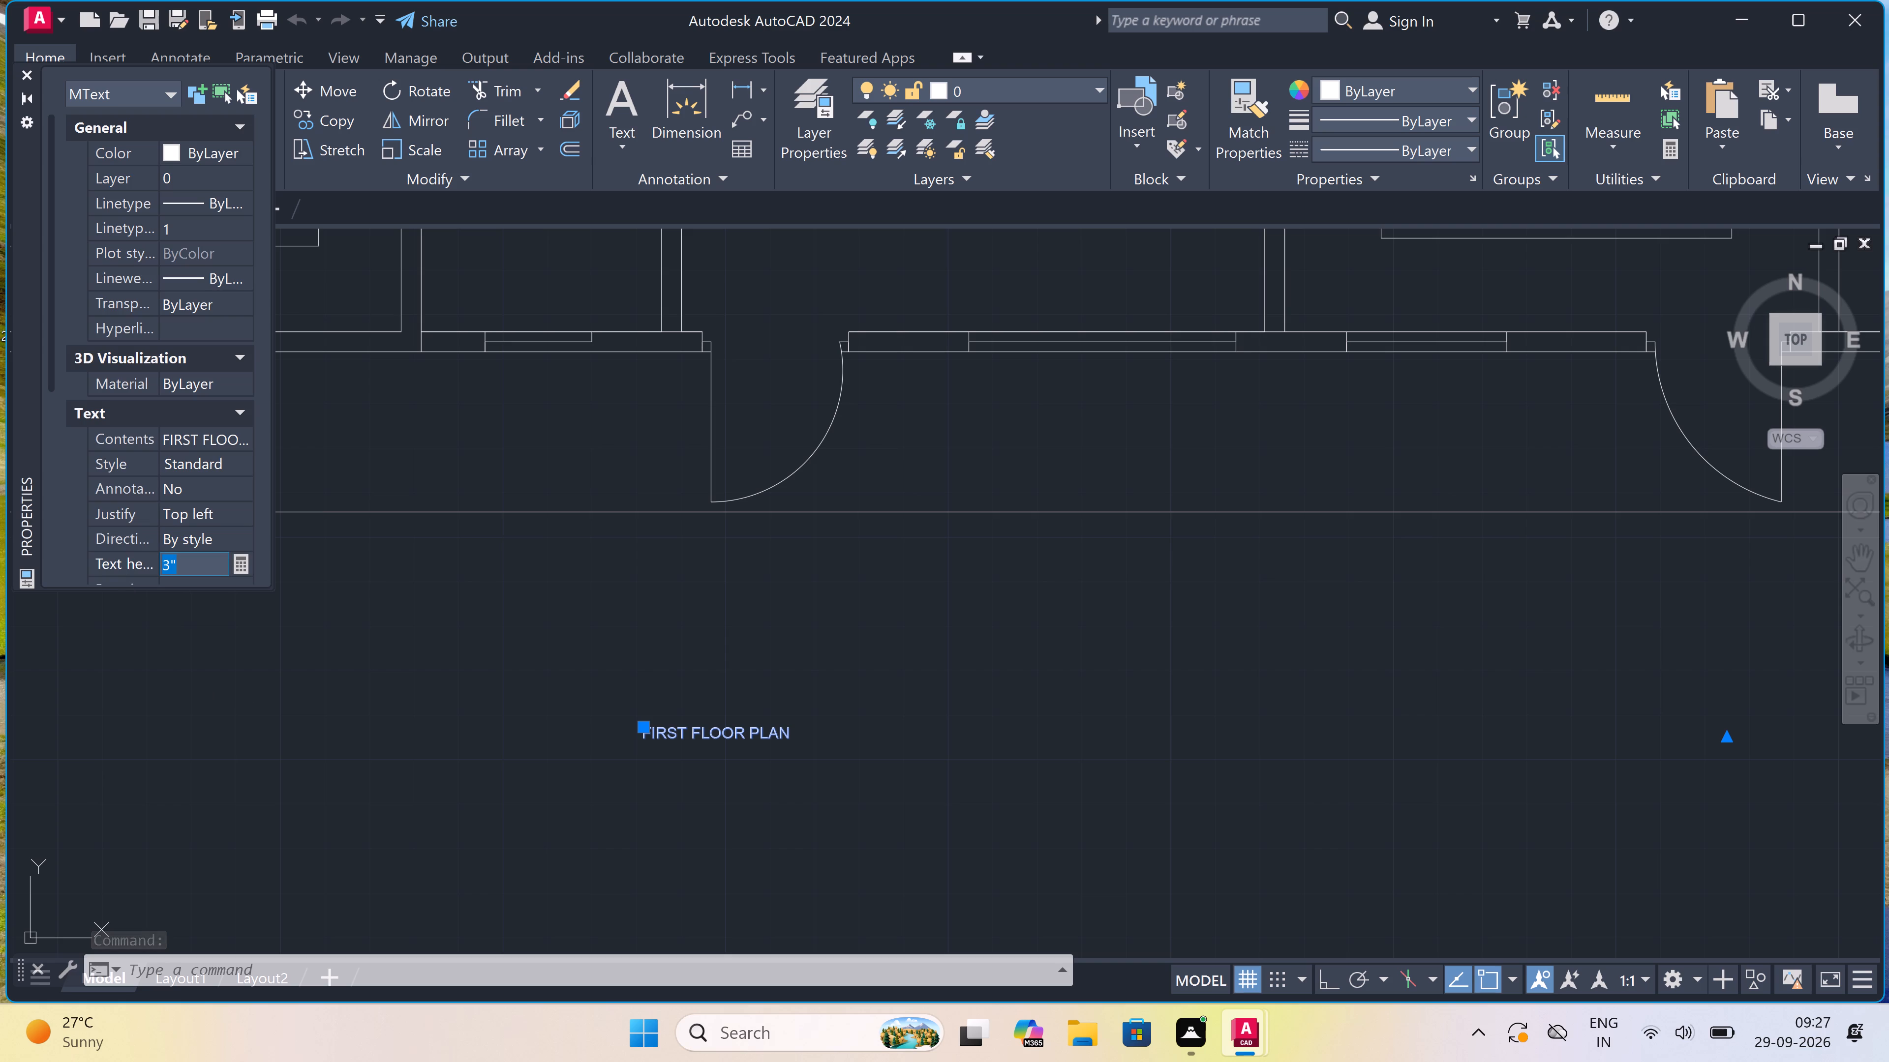
pyautogui.press('BackSpace')
pyautogui.write('1.')
pyautogui.press('5')
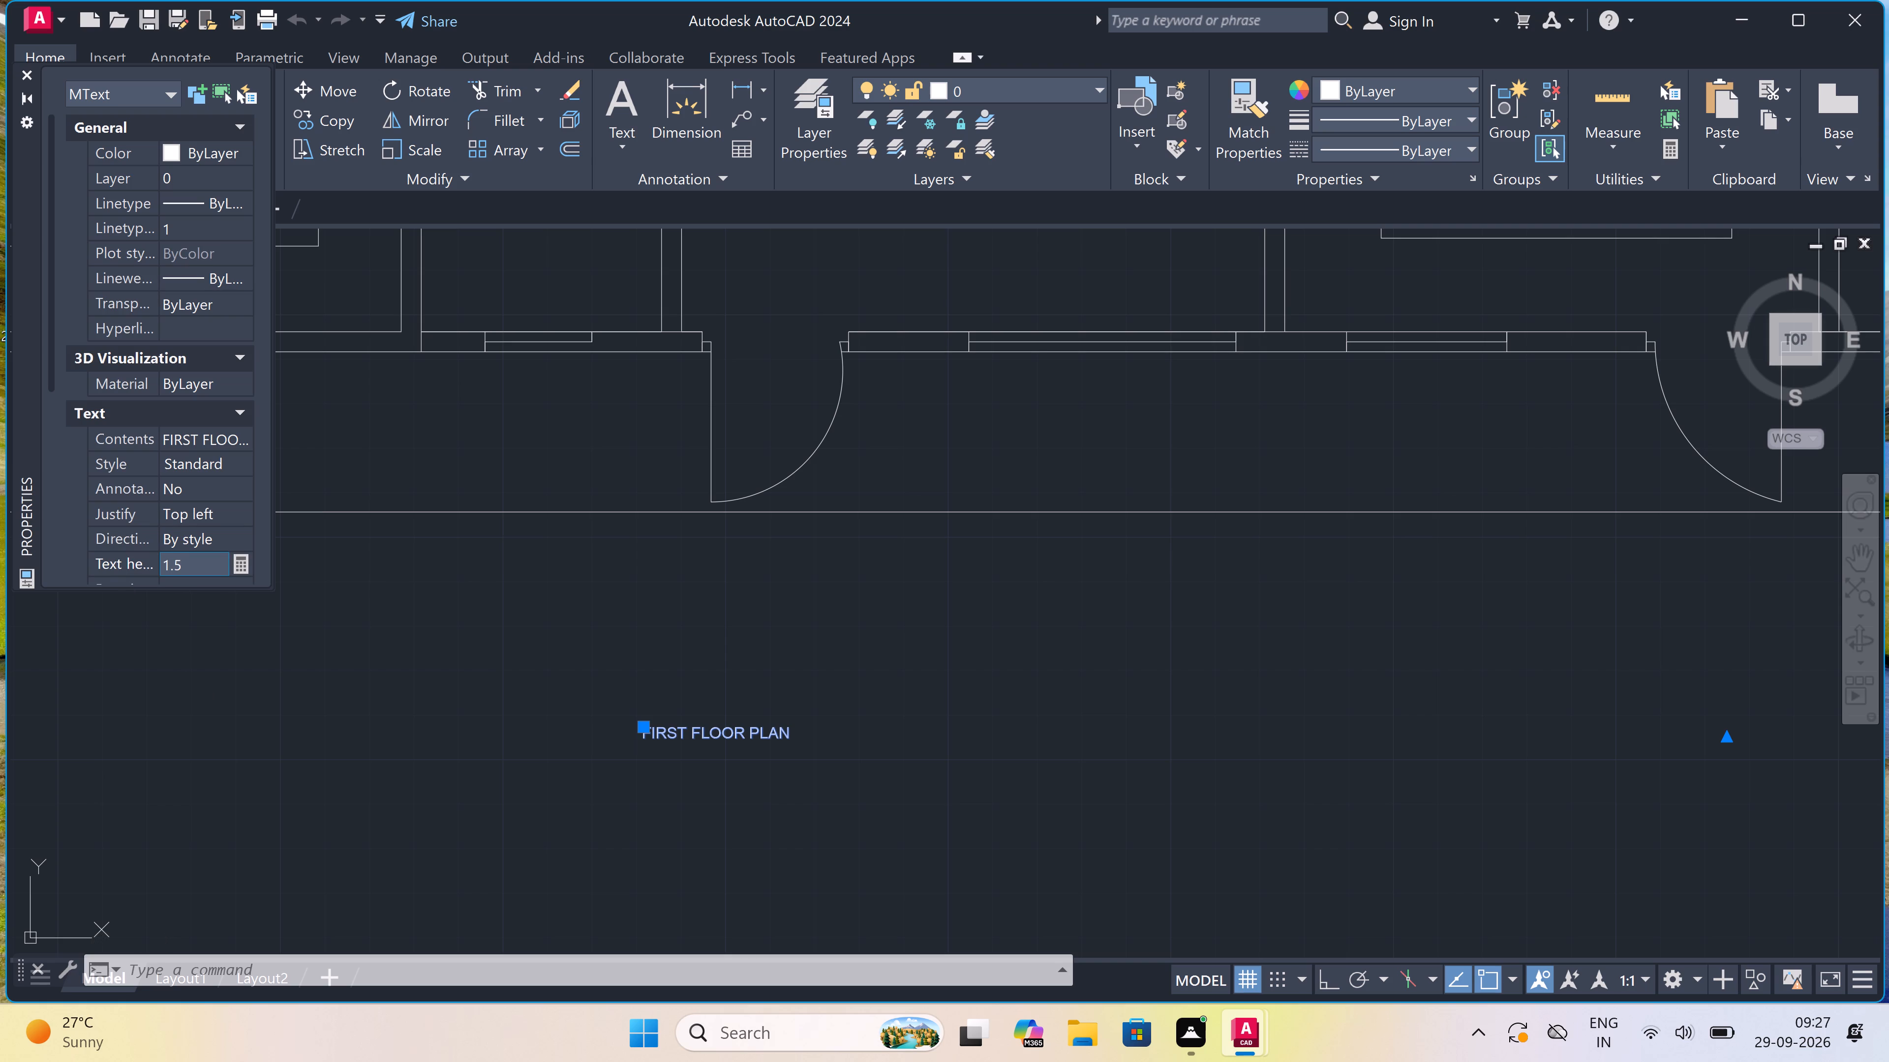
pyautogui.press("'")
pyautogui.click(688, 610)
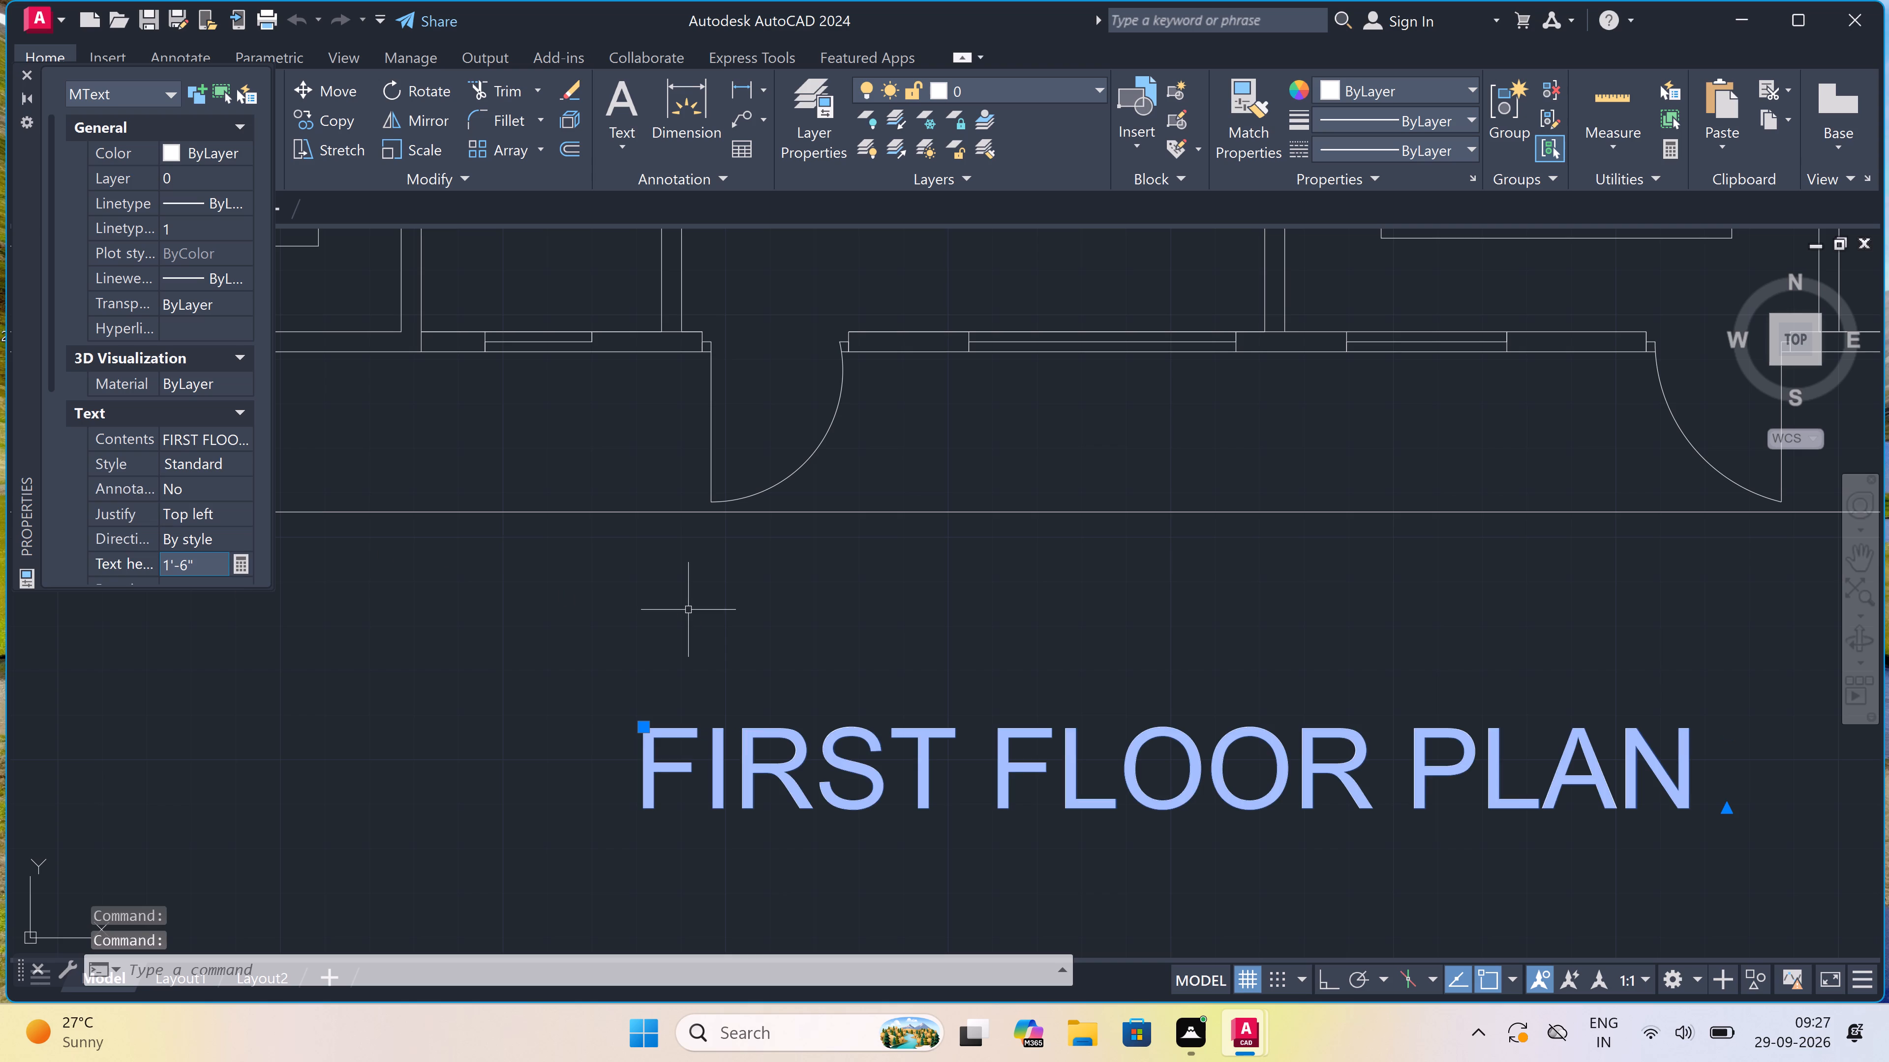
pyautogui.press('Escape')
# With Ortho on, draw a line 6" down from the left end of the elevation's base line and across to its right wall line.
pyautogui.keyDown('ctrl'); pyautogui.scroll(-6, 688, 610); pyautogui.keyUp('ctrl')
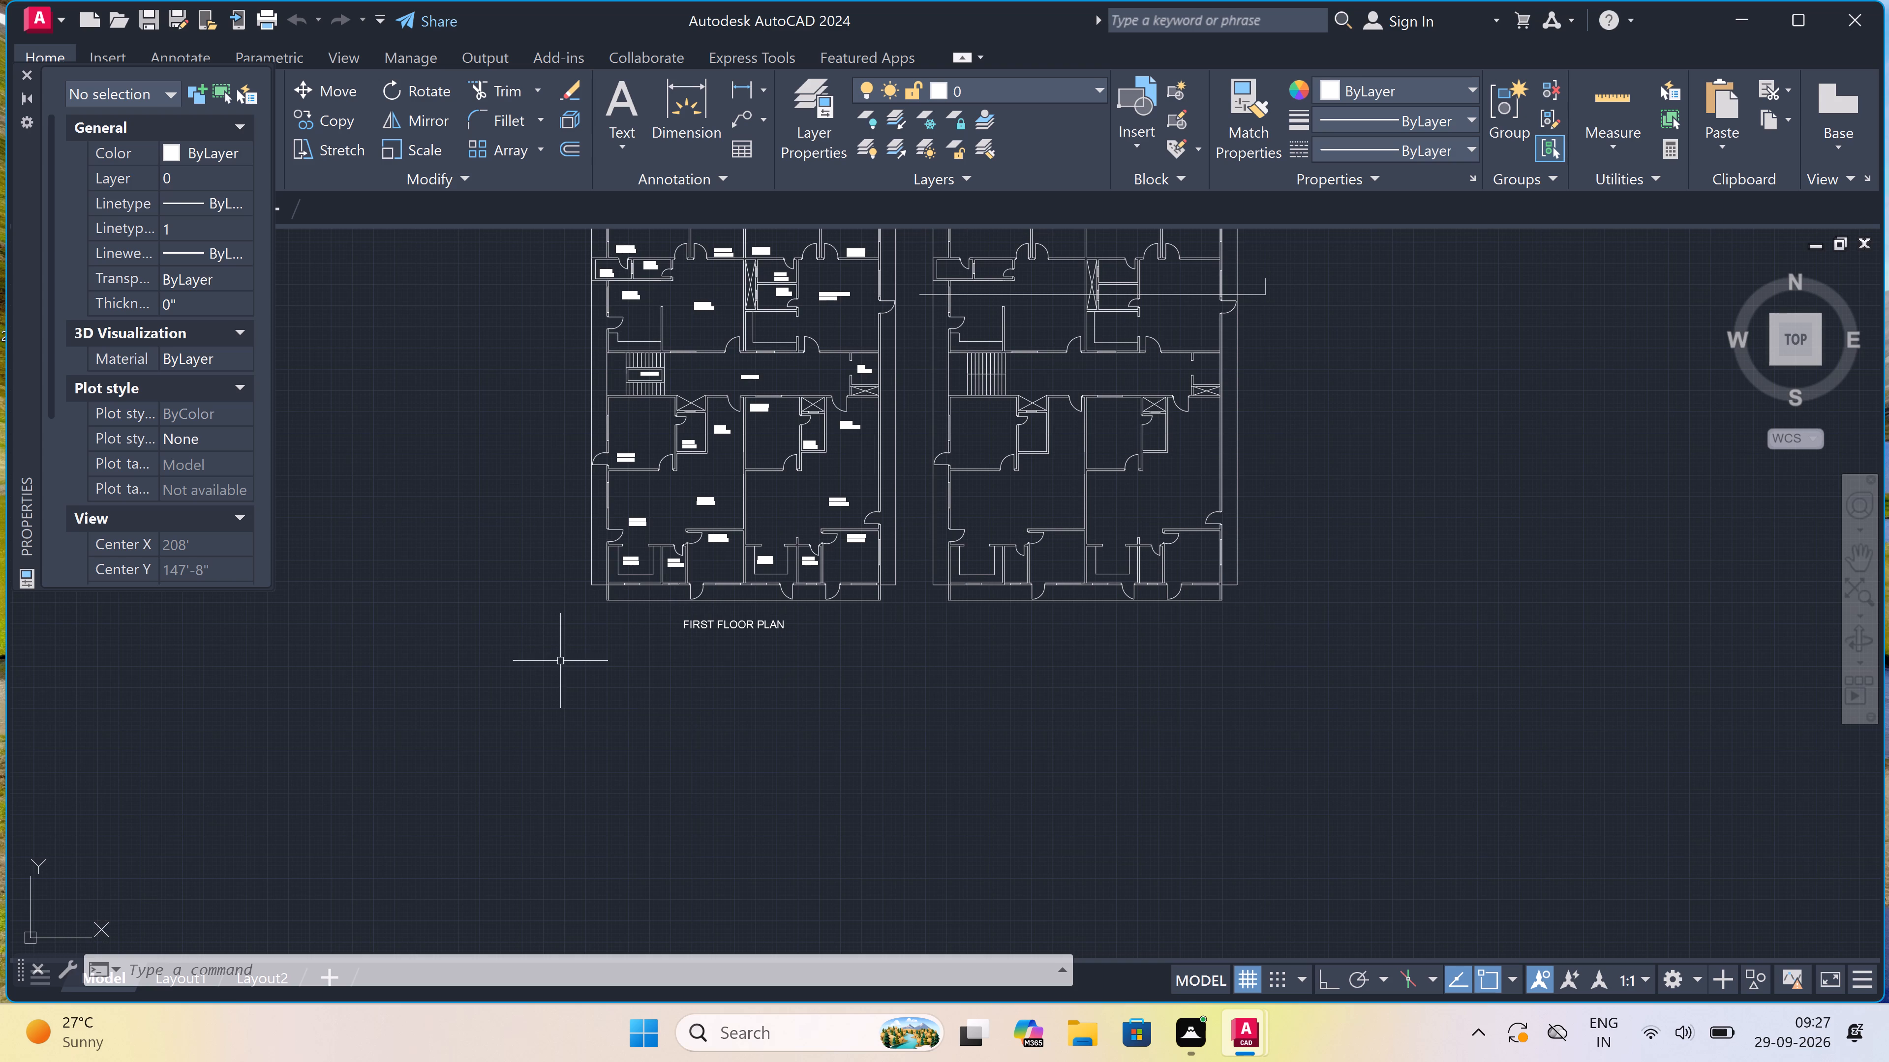
pyautogui.scroll(-2, 567, 653)
pyautogui.scroll(1, 567, 653)
pyautogui.scroll(-1, 574, 557)
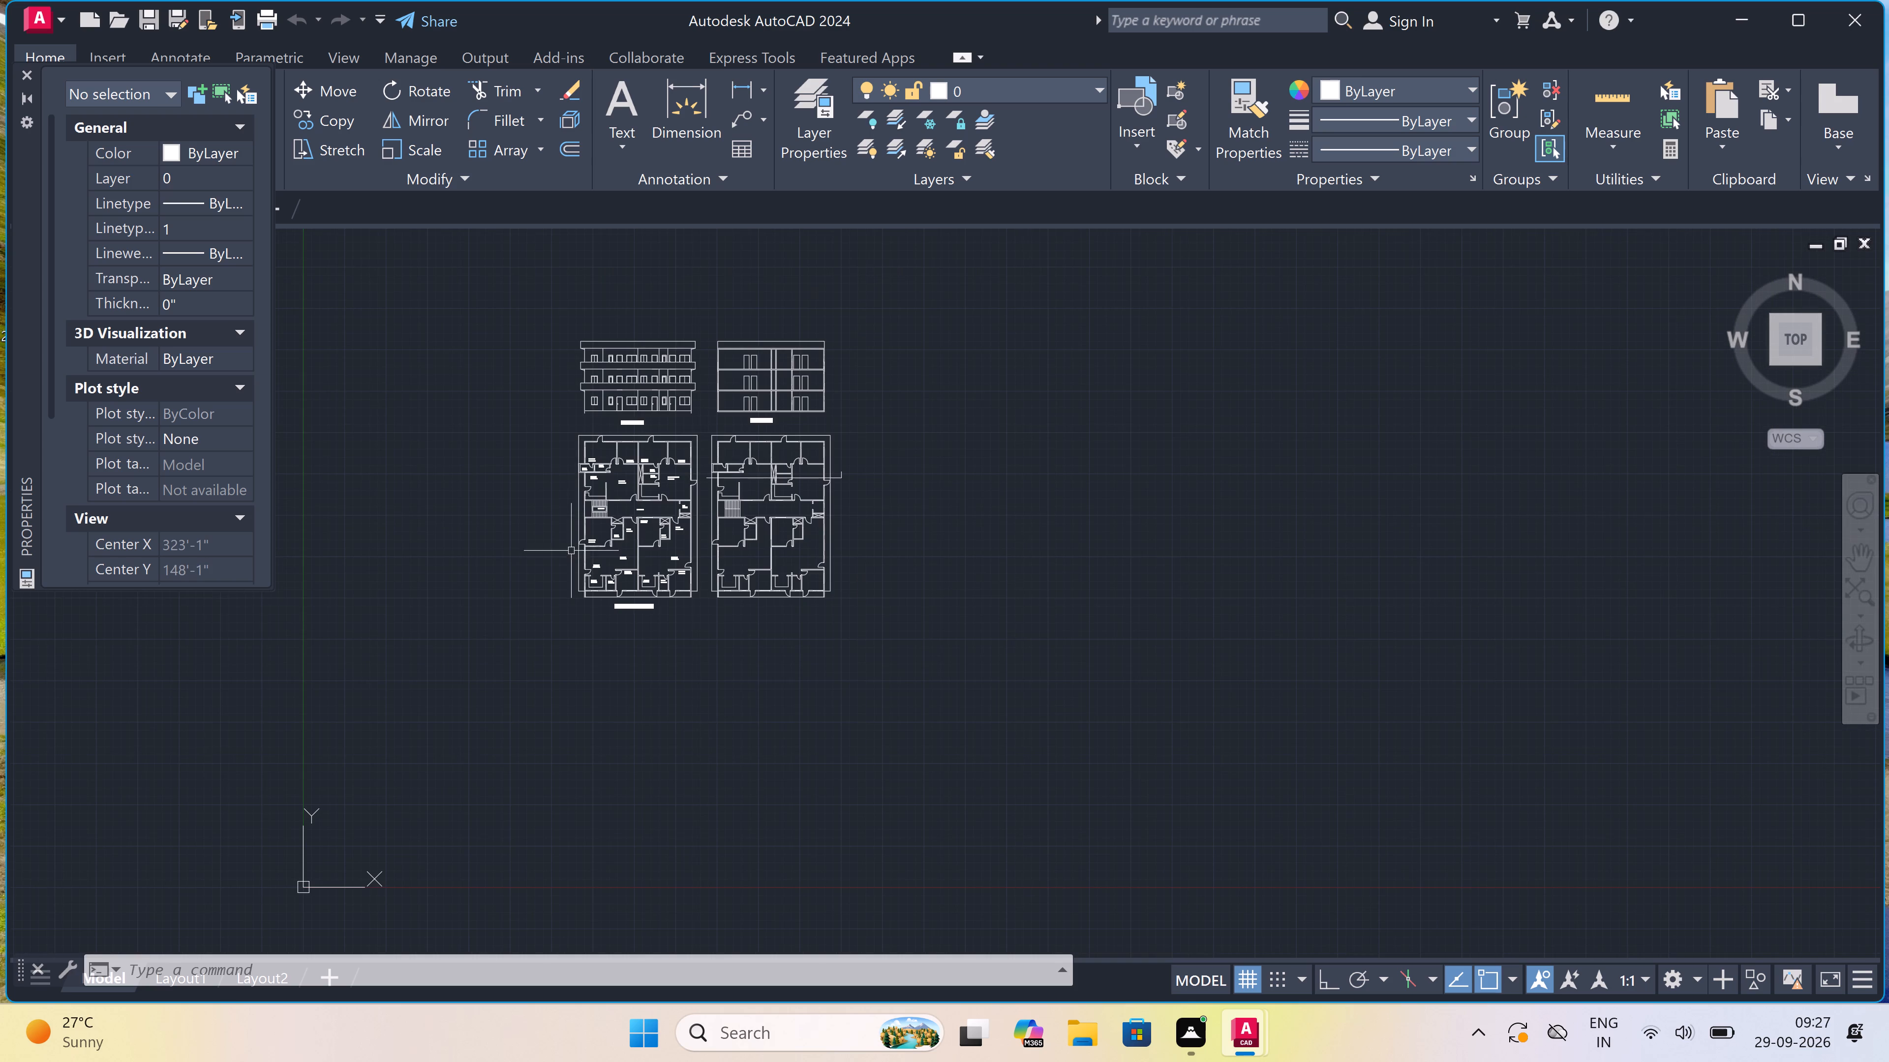
pyautogui.scroll(4, 678, 352)
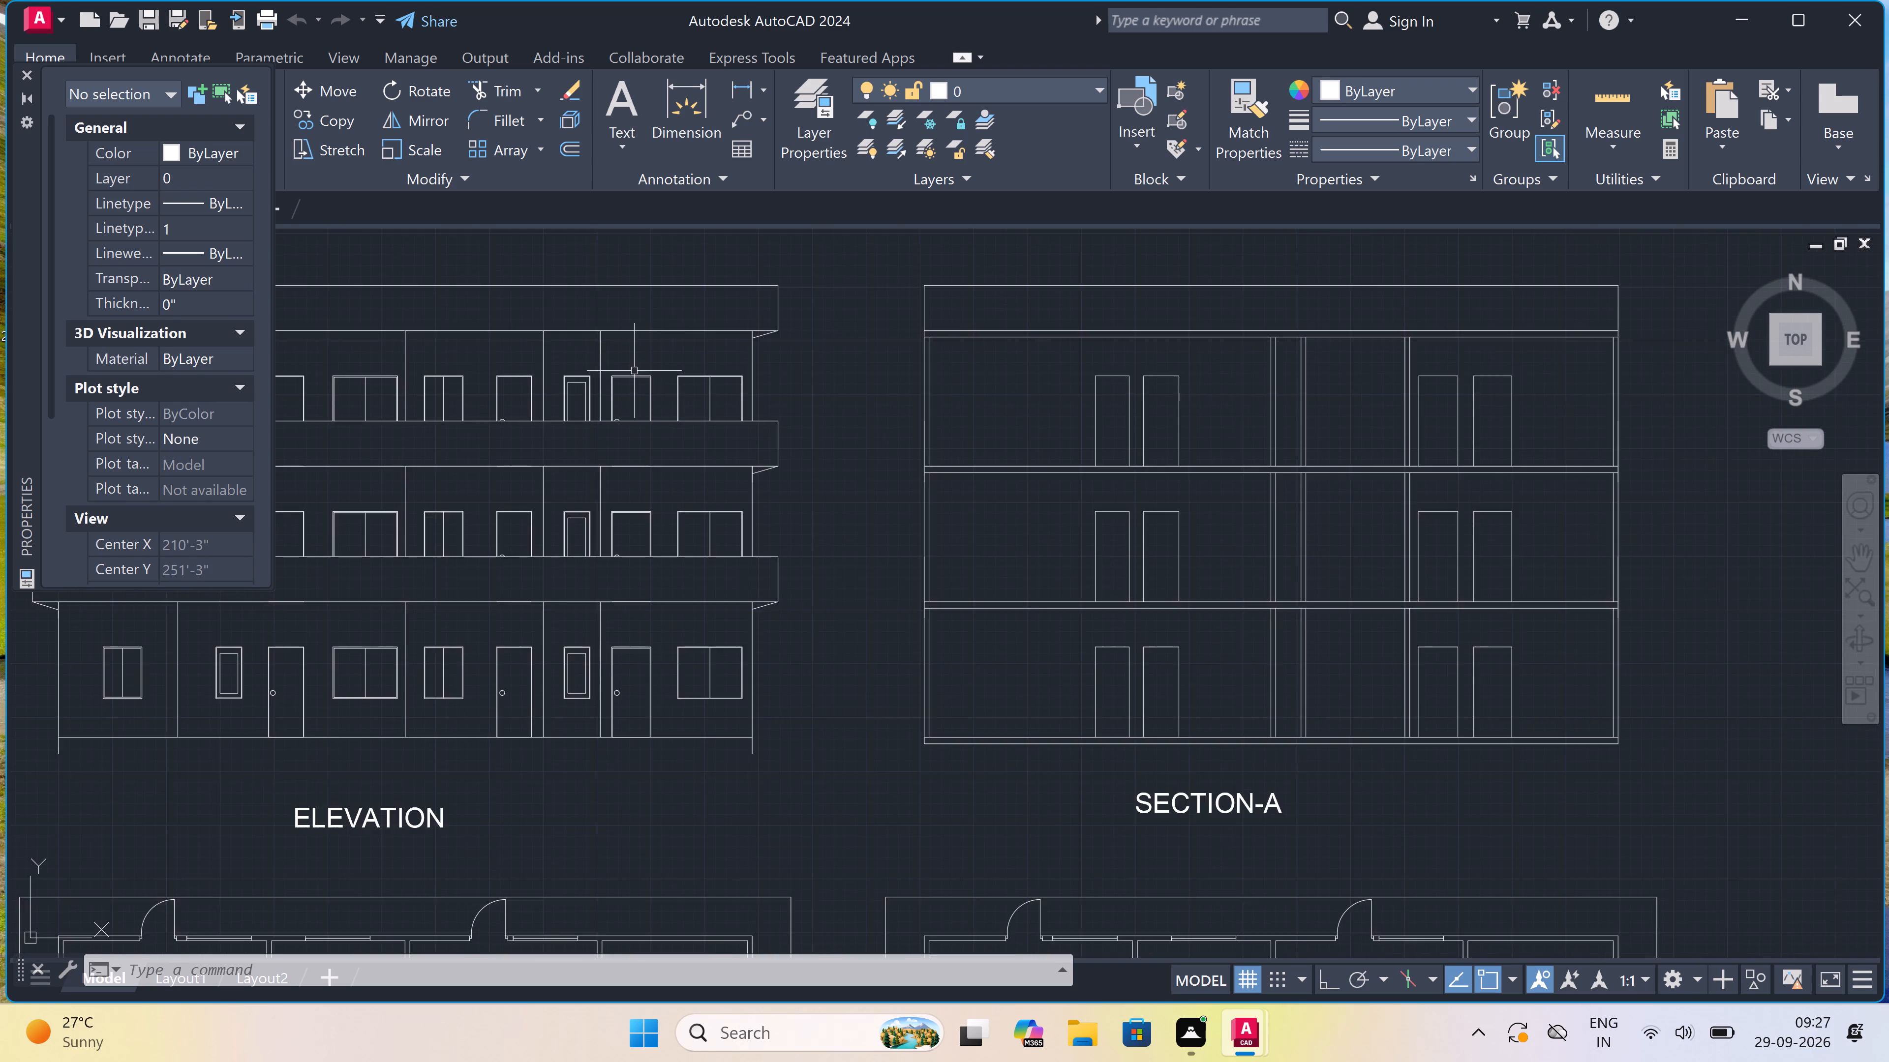
pyautogui.scroll(-4, 634, 371)
pyautogui.scroll(2, 539, 413)
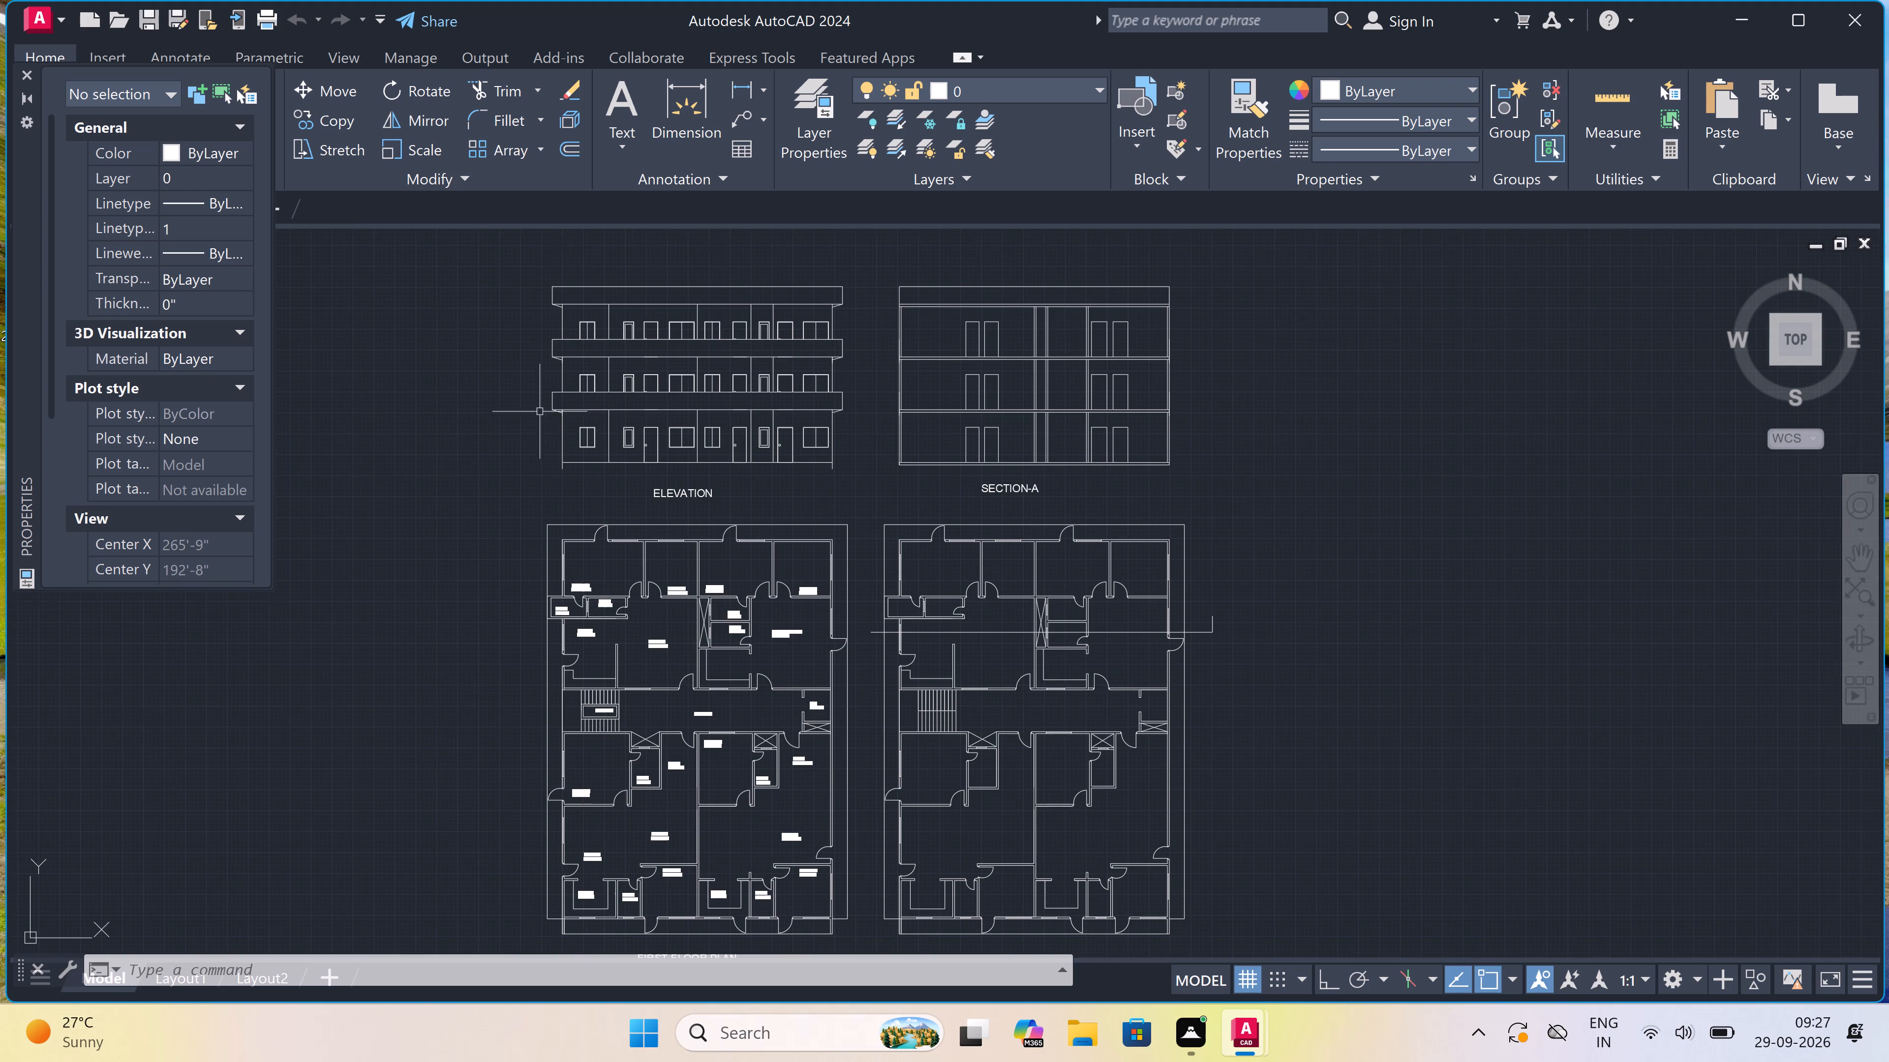
pyautogui.scroll(3, 570, 438)
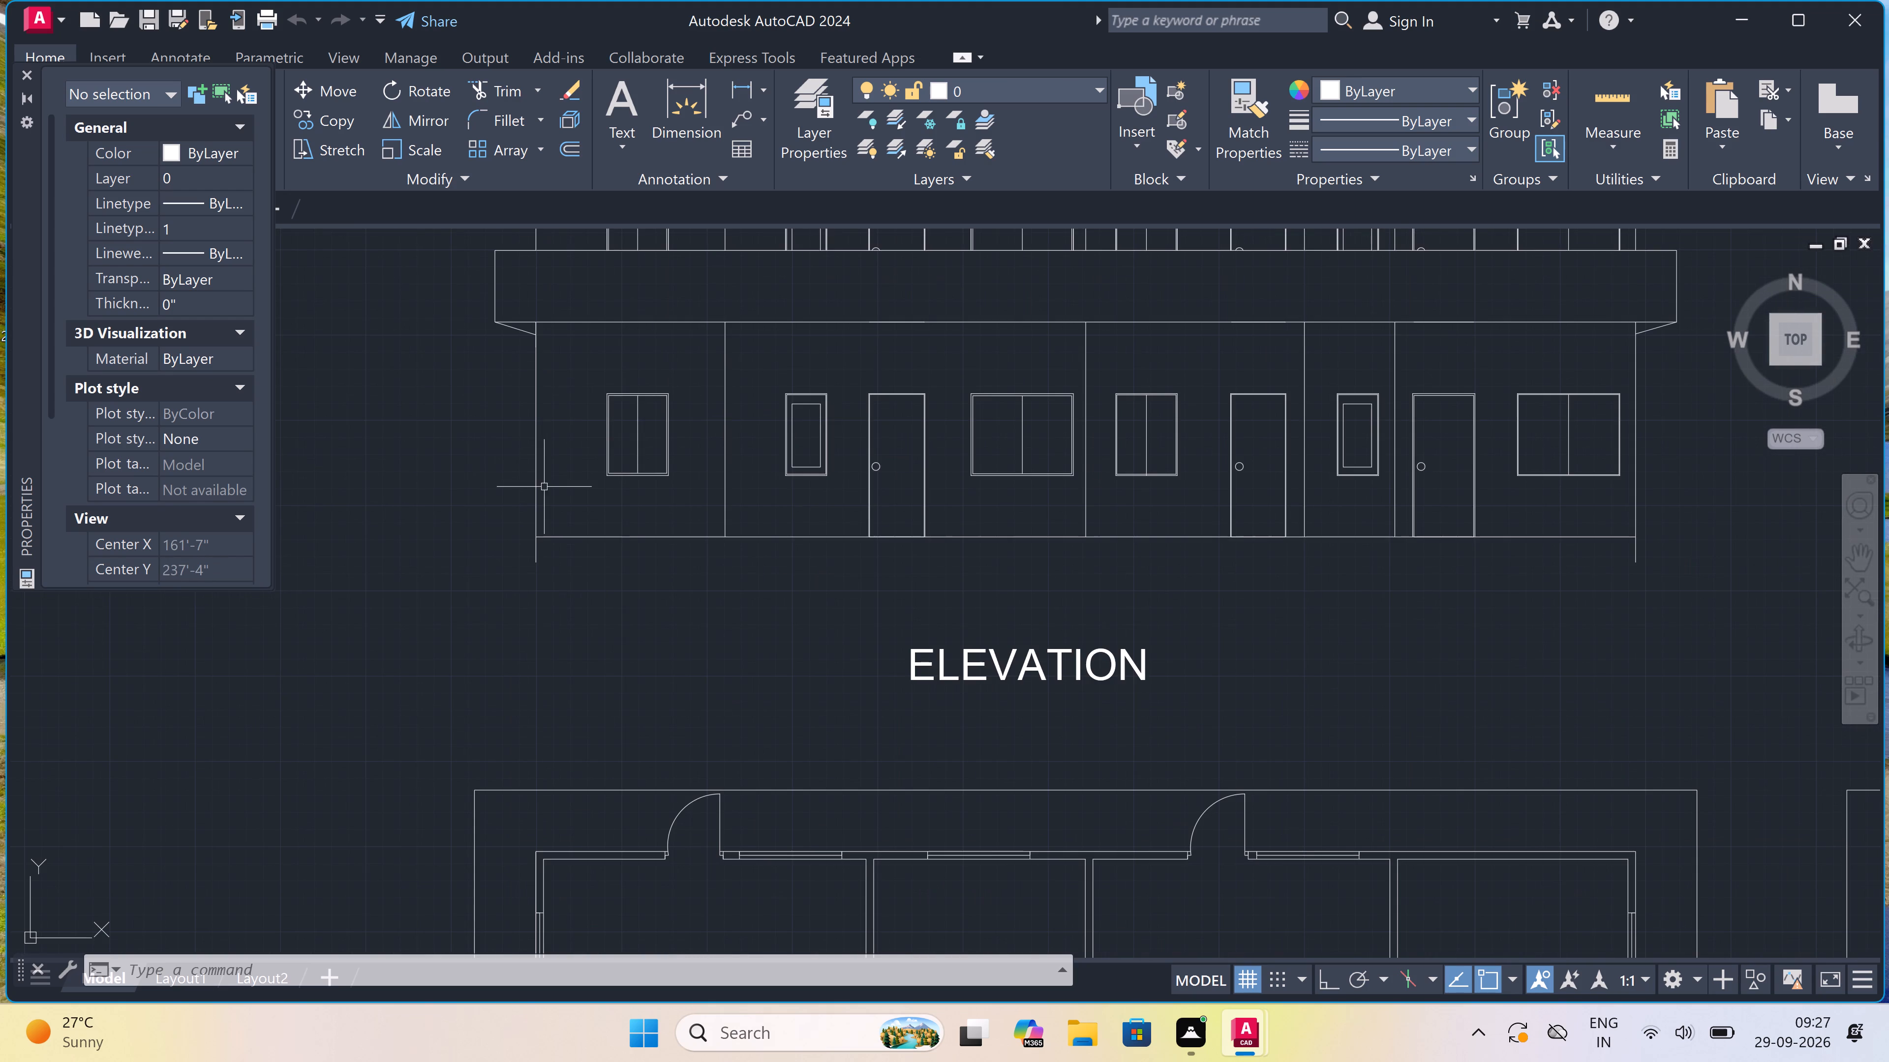
pyautogui.write('L')
pyautogui.press('space')
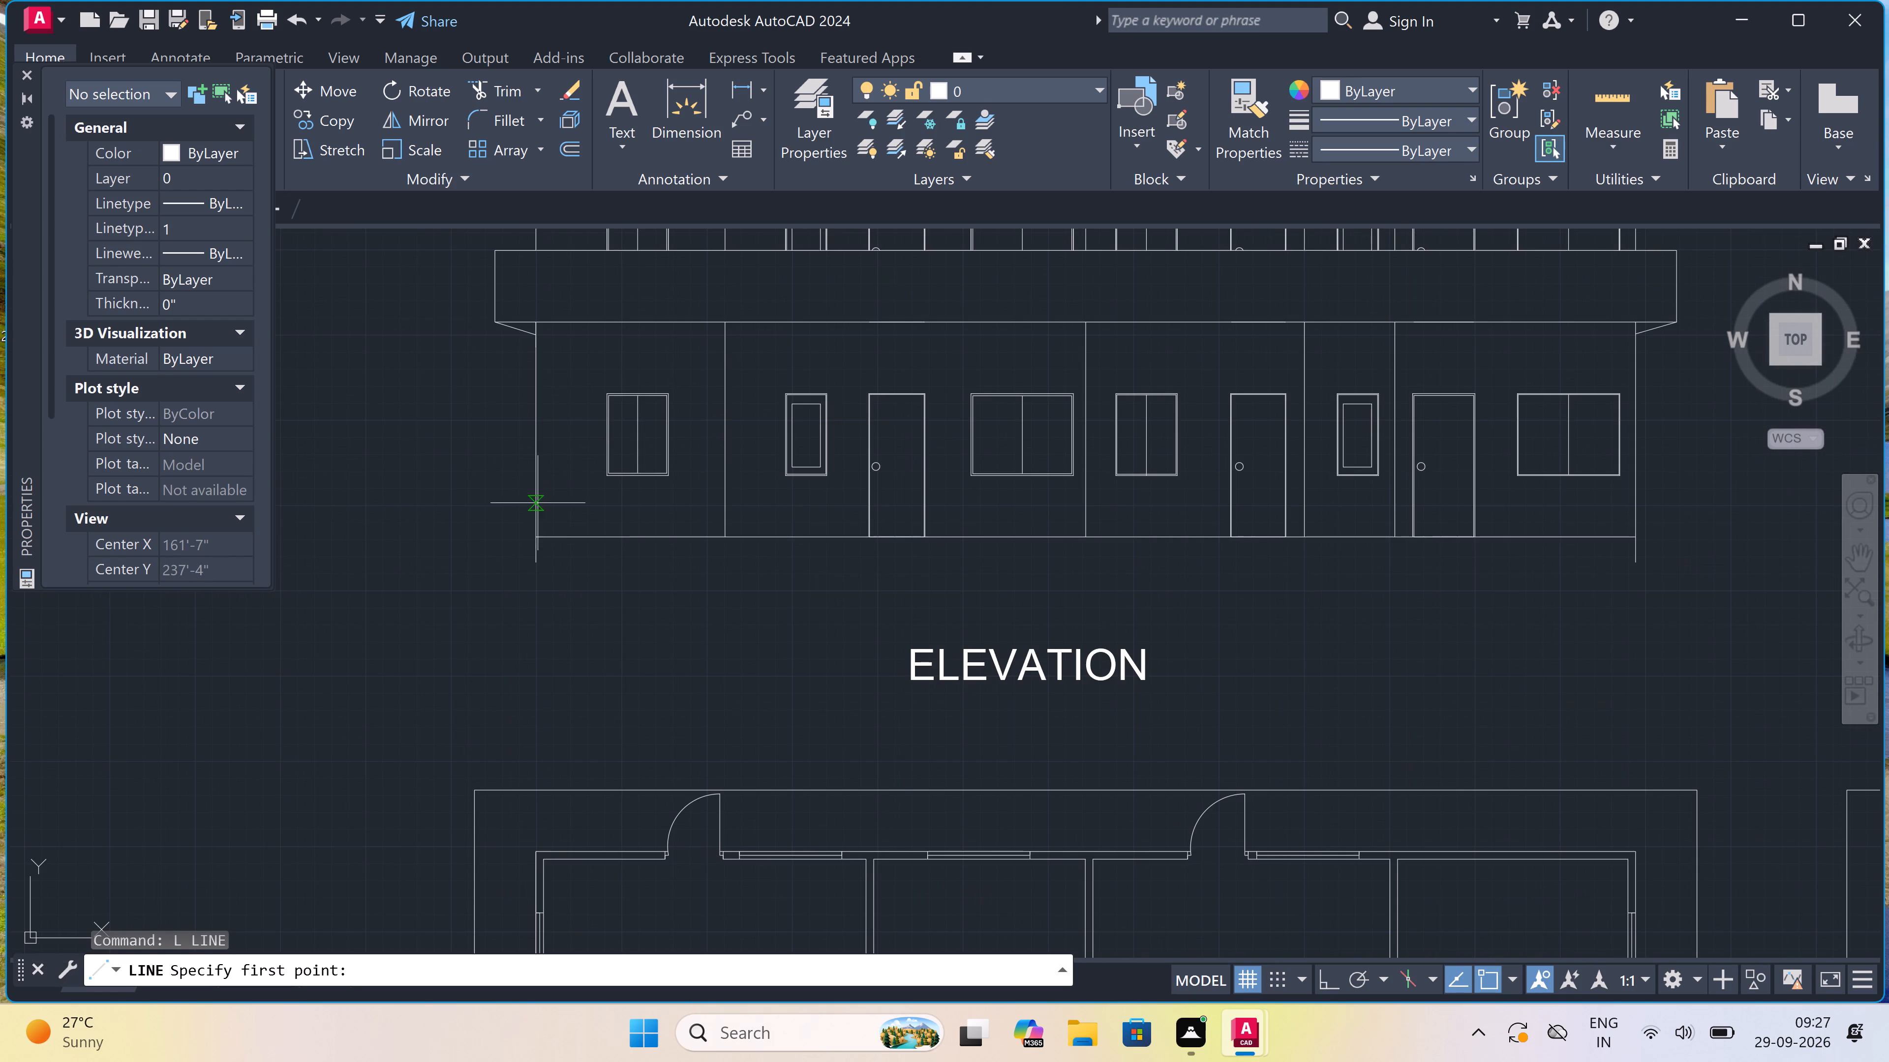
pyautogui.click(533, 531)
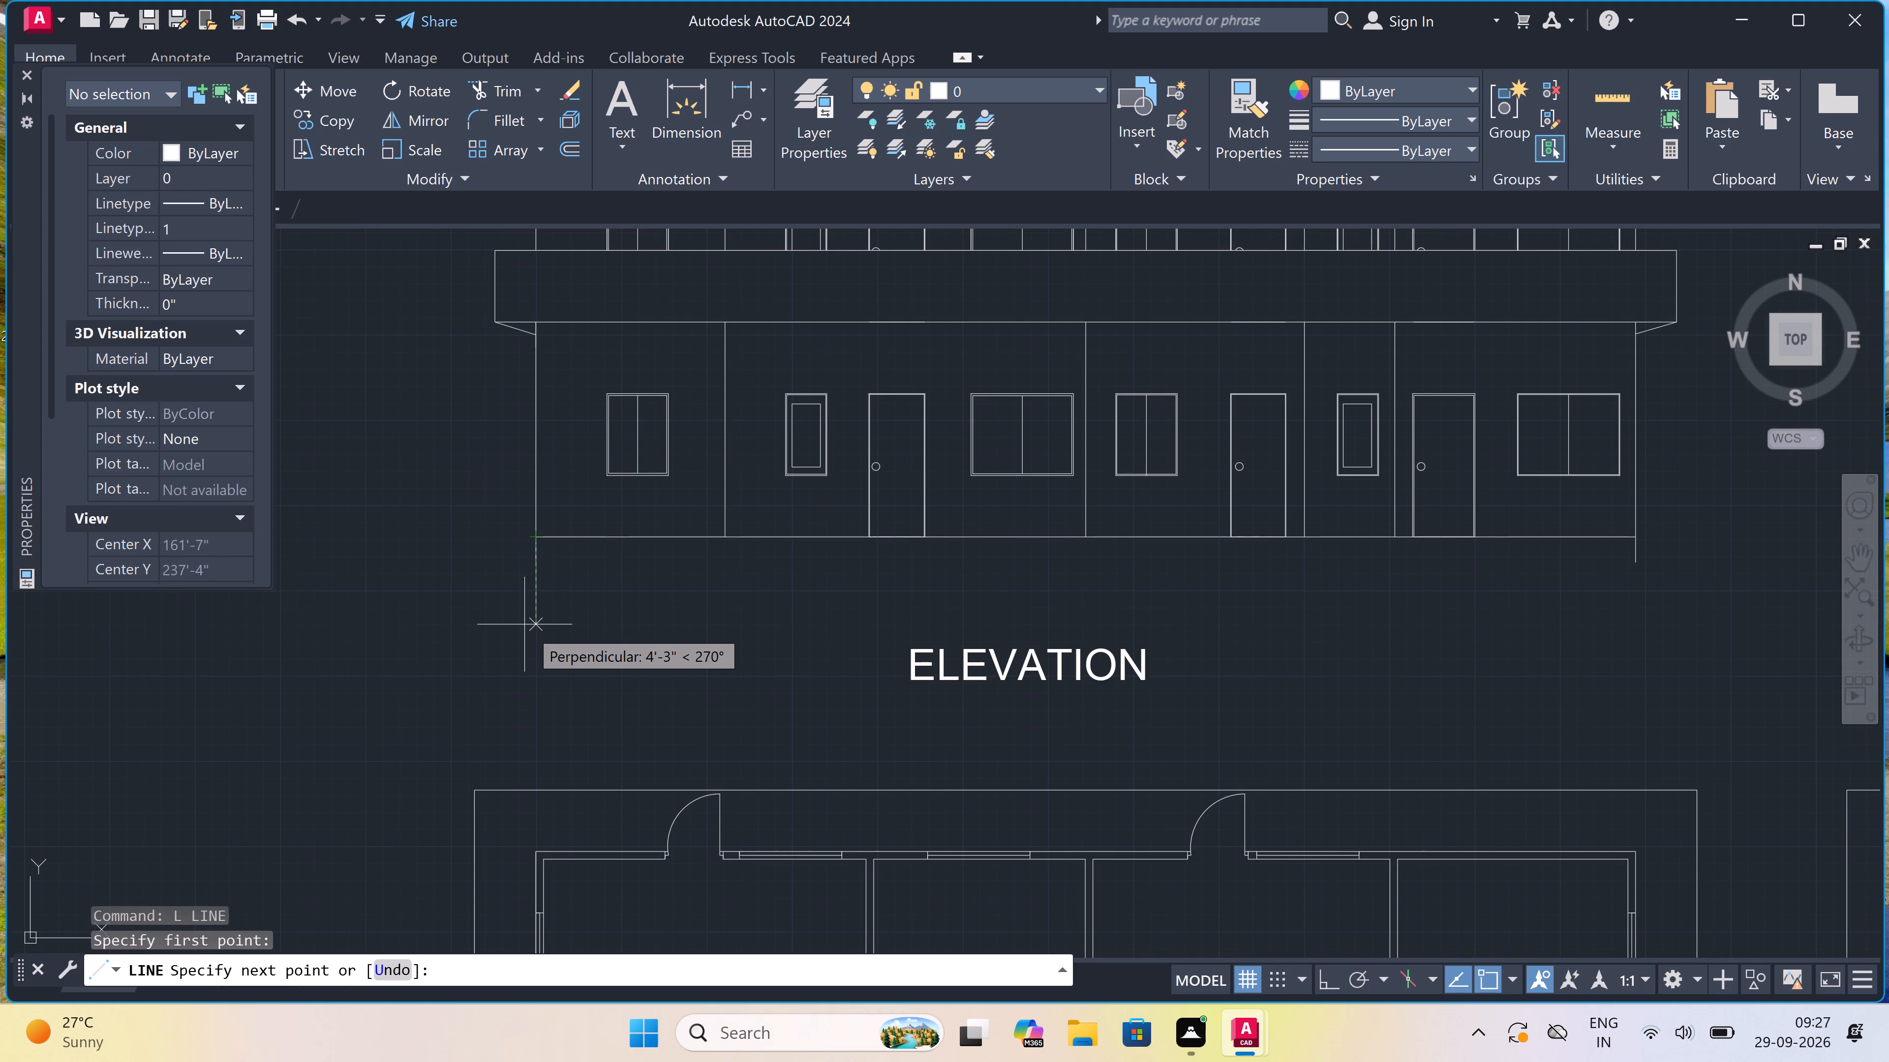
pyautogui.press('F8')
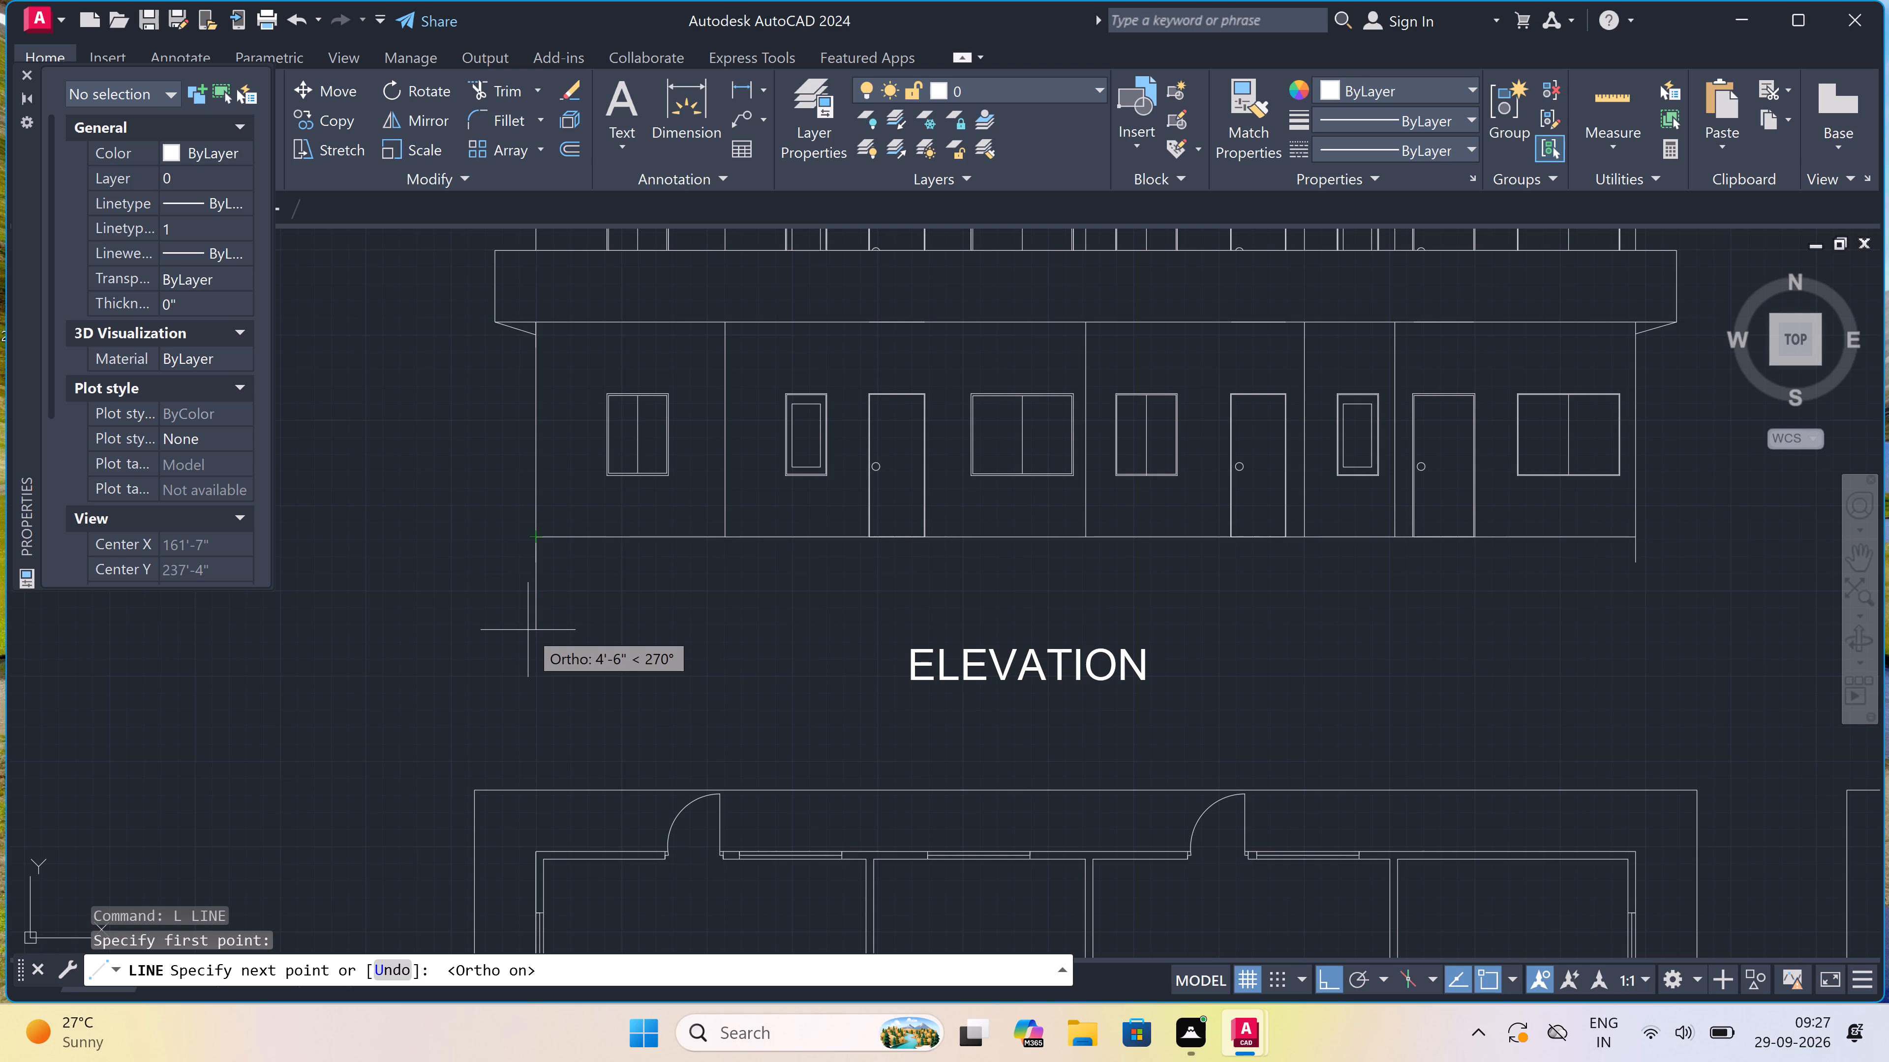
pyautogui.write('6"')
pyautogui.press('space')
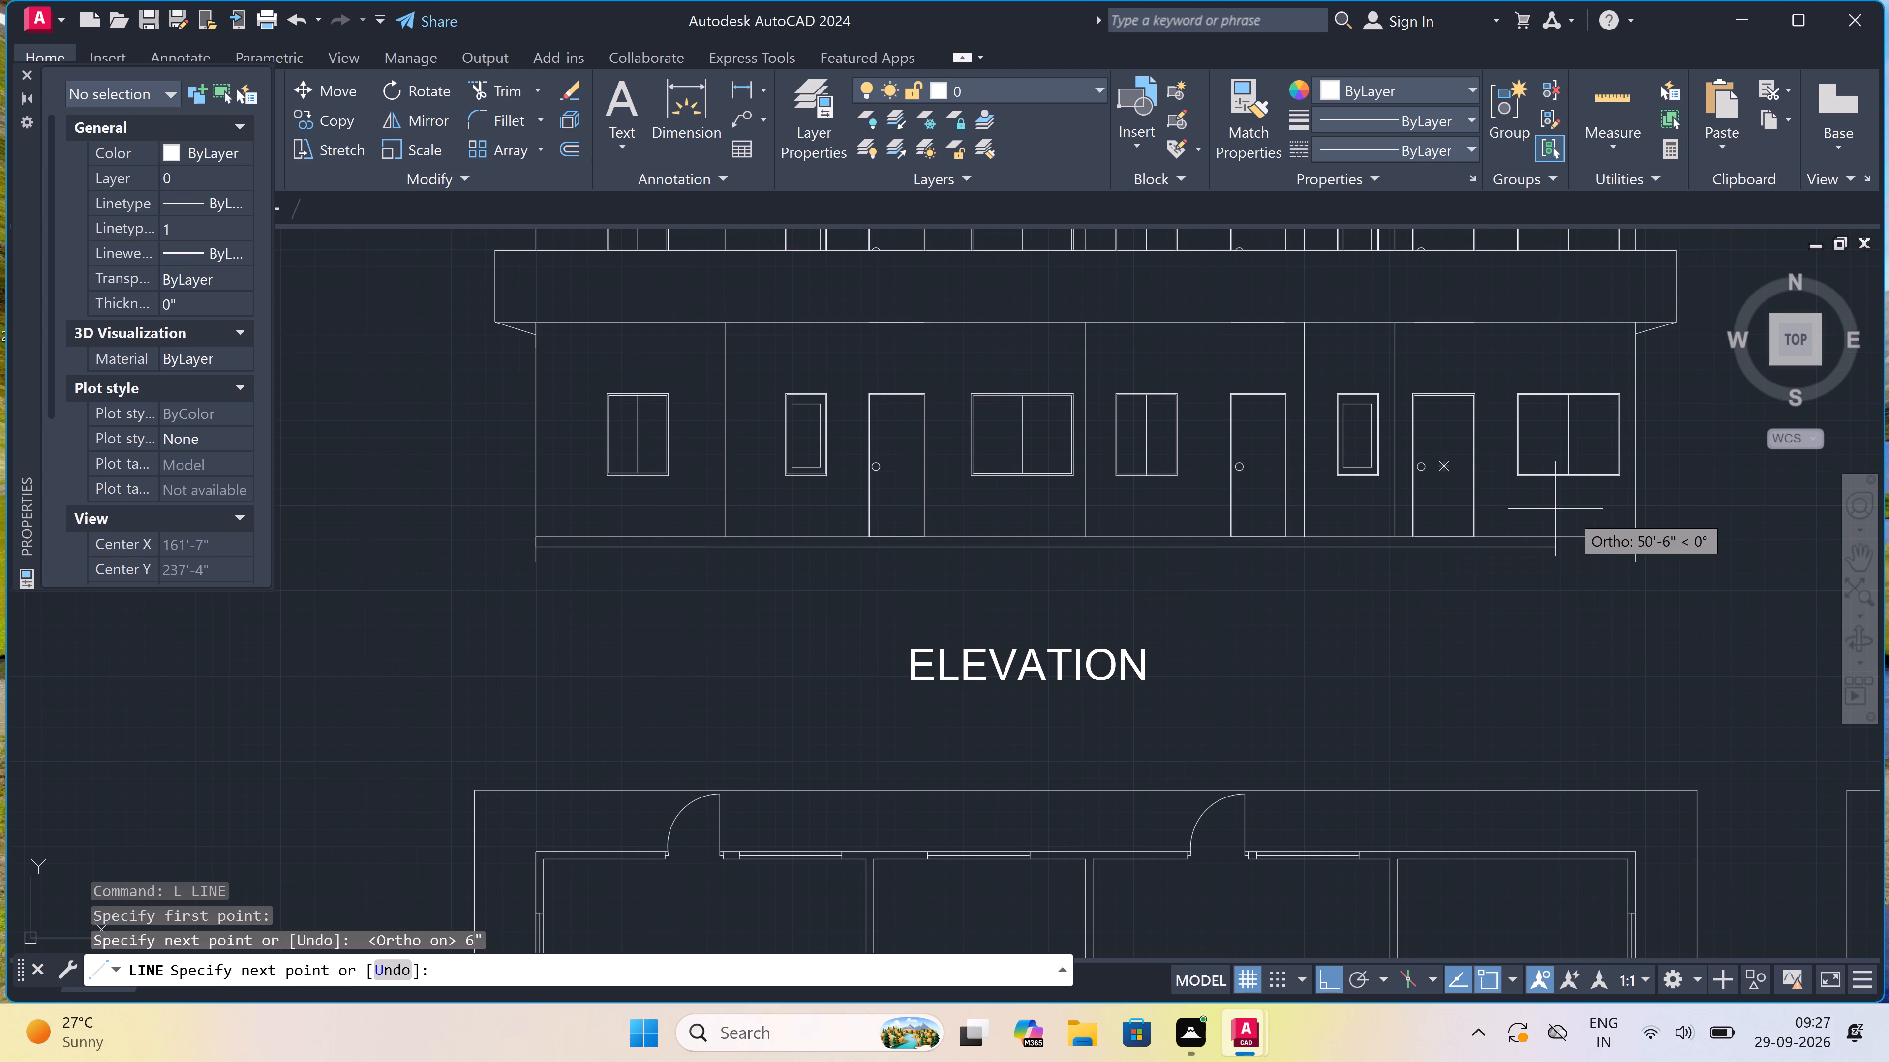
pyautogui.scroll(4, 1652, 564)
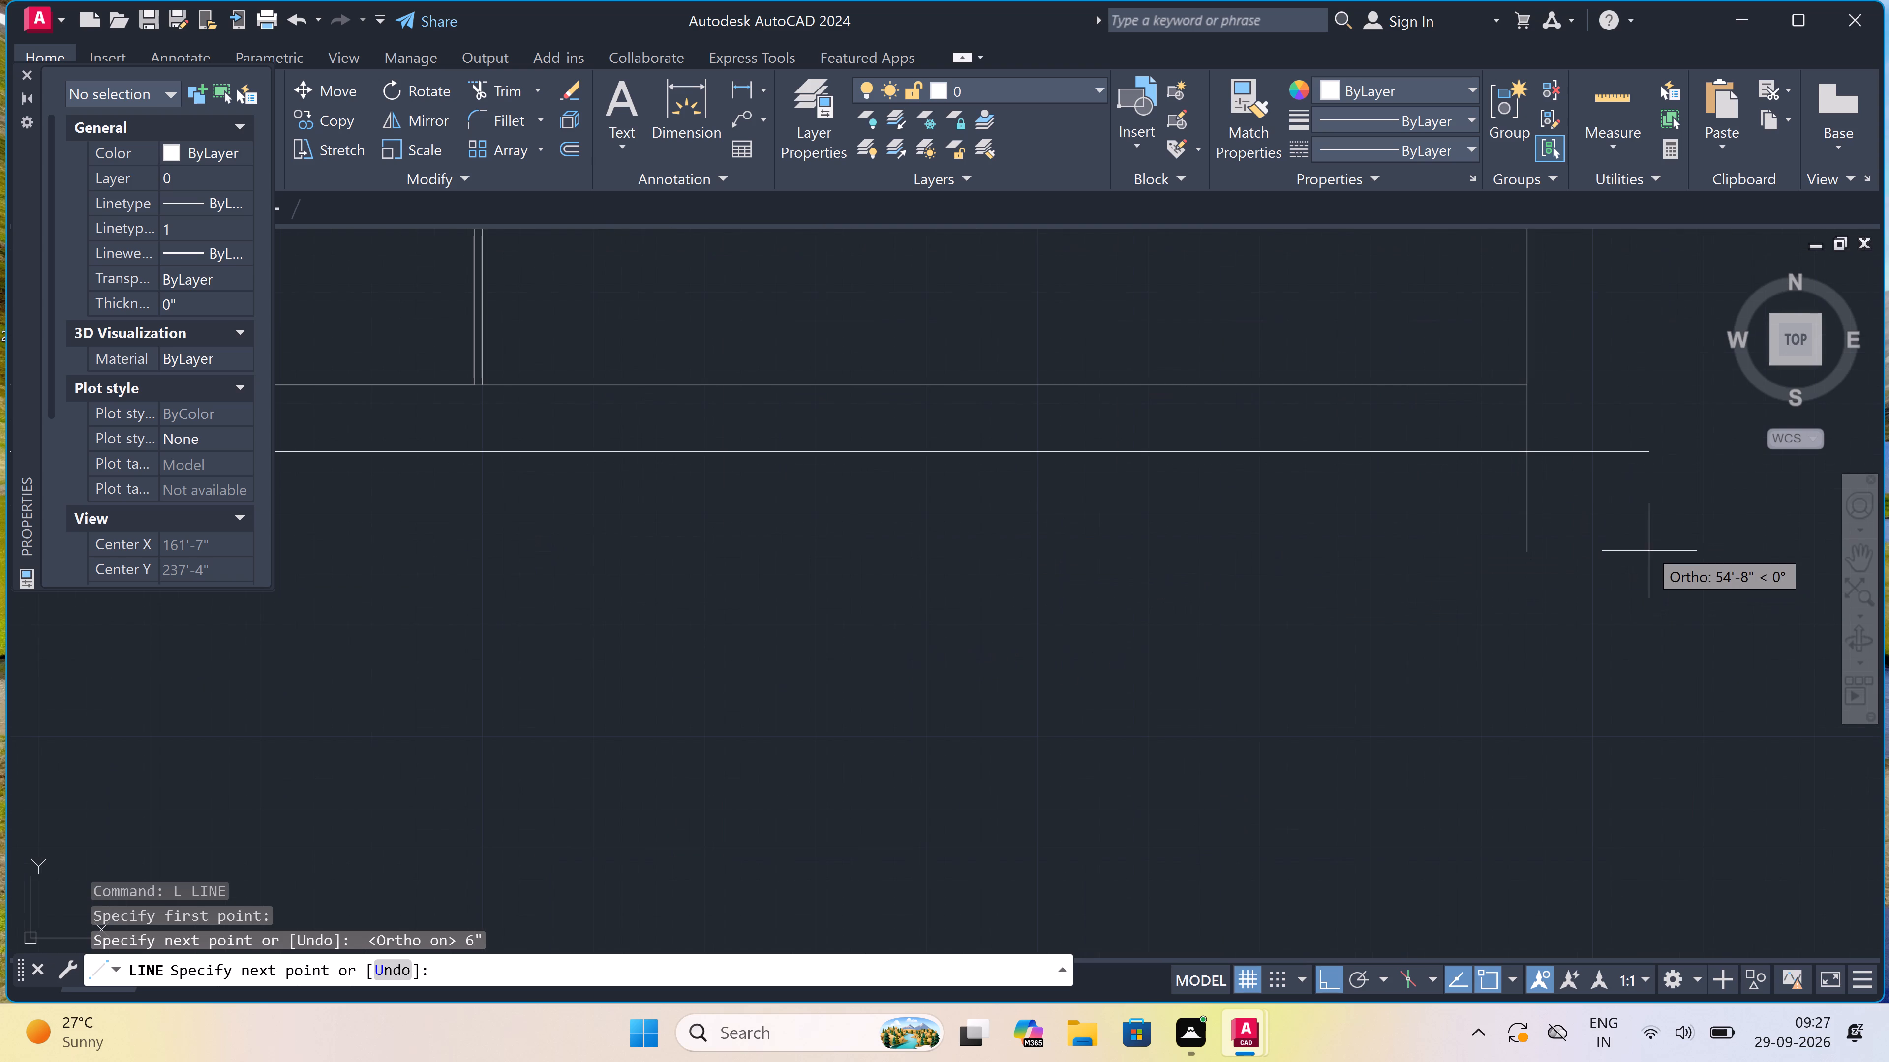
pyautogui.click(1526, 457)
pyautogui.press('Escape')
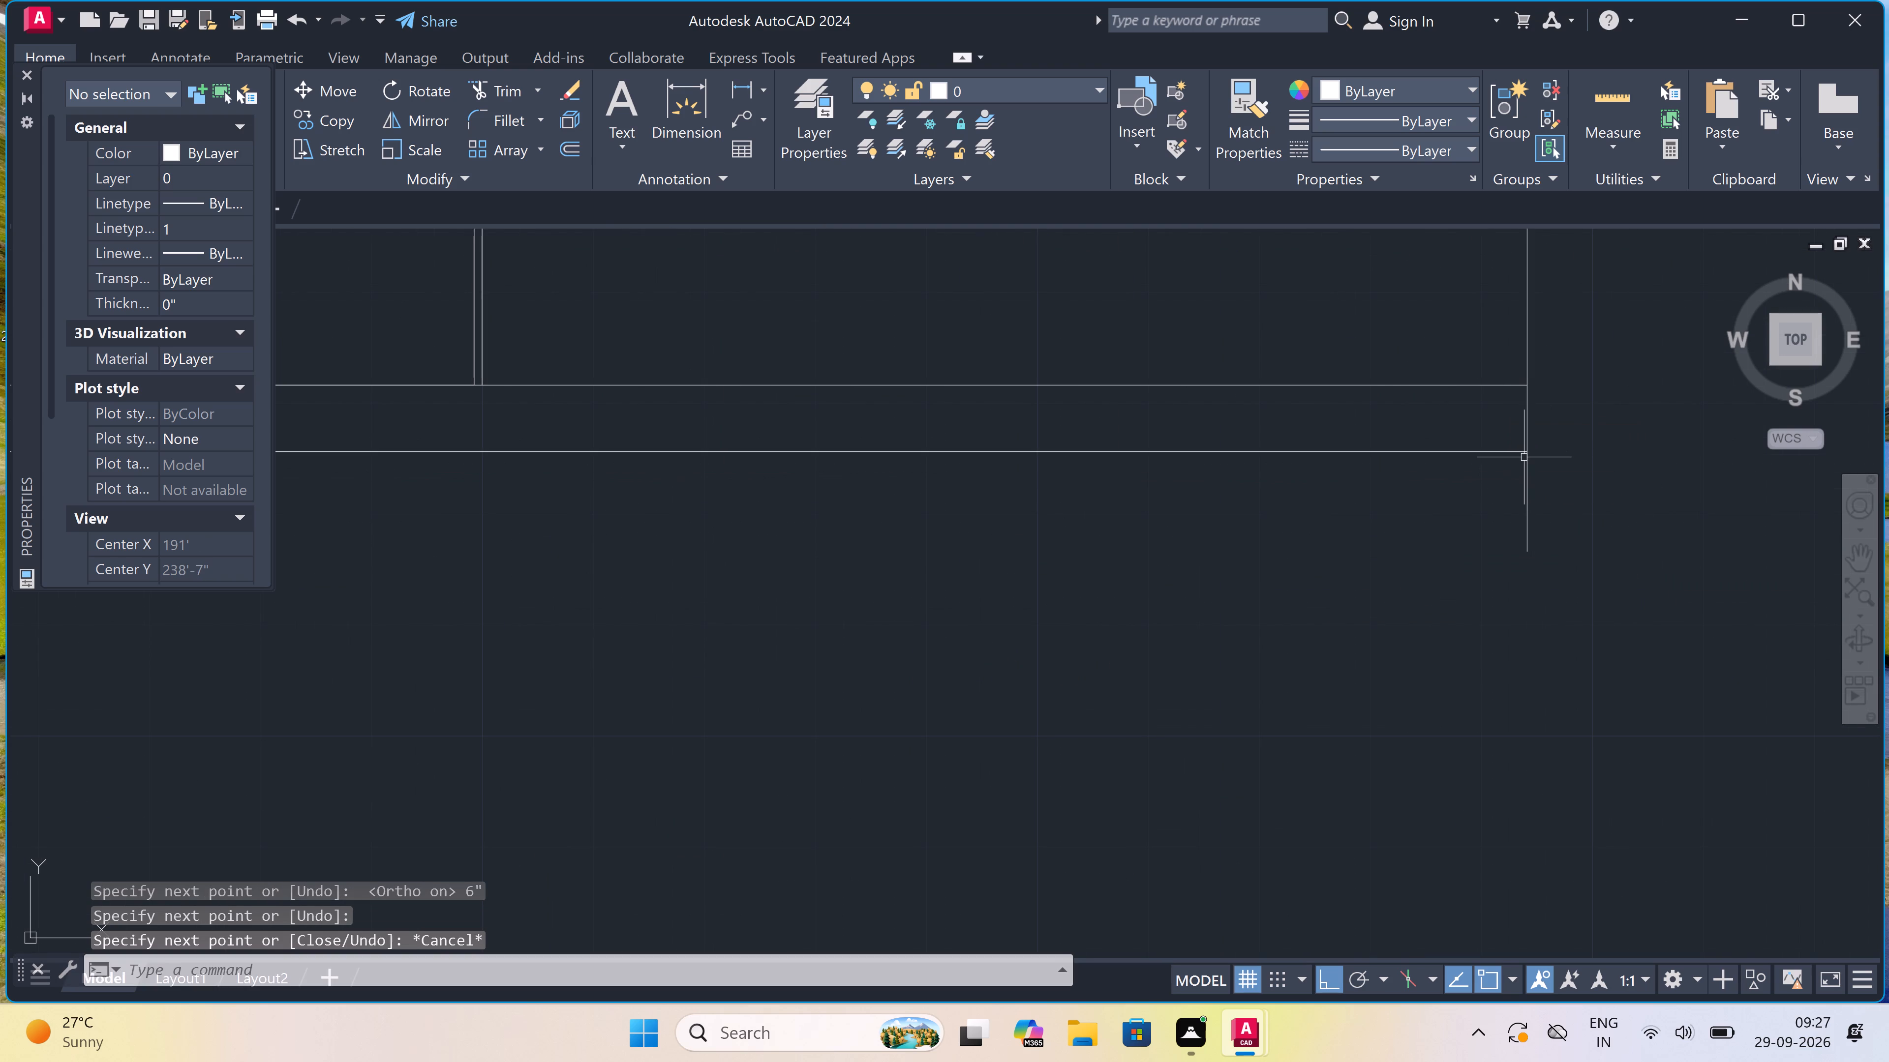
# Trim the right and left wall line ends that overhang below the elevation's new lower base line.
pyautogui.write('TR')
pyautogui.press('space')
pyautogui.click(1525, 484)
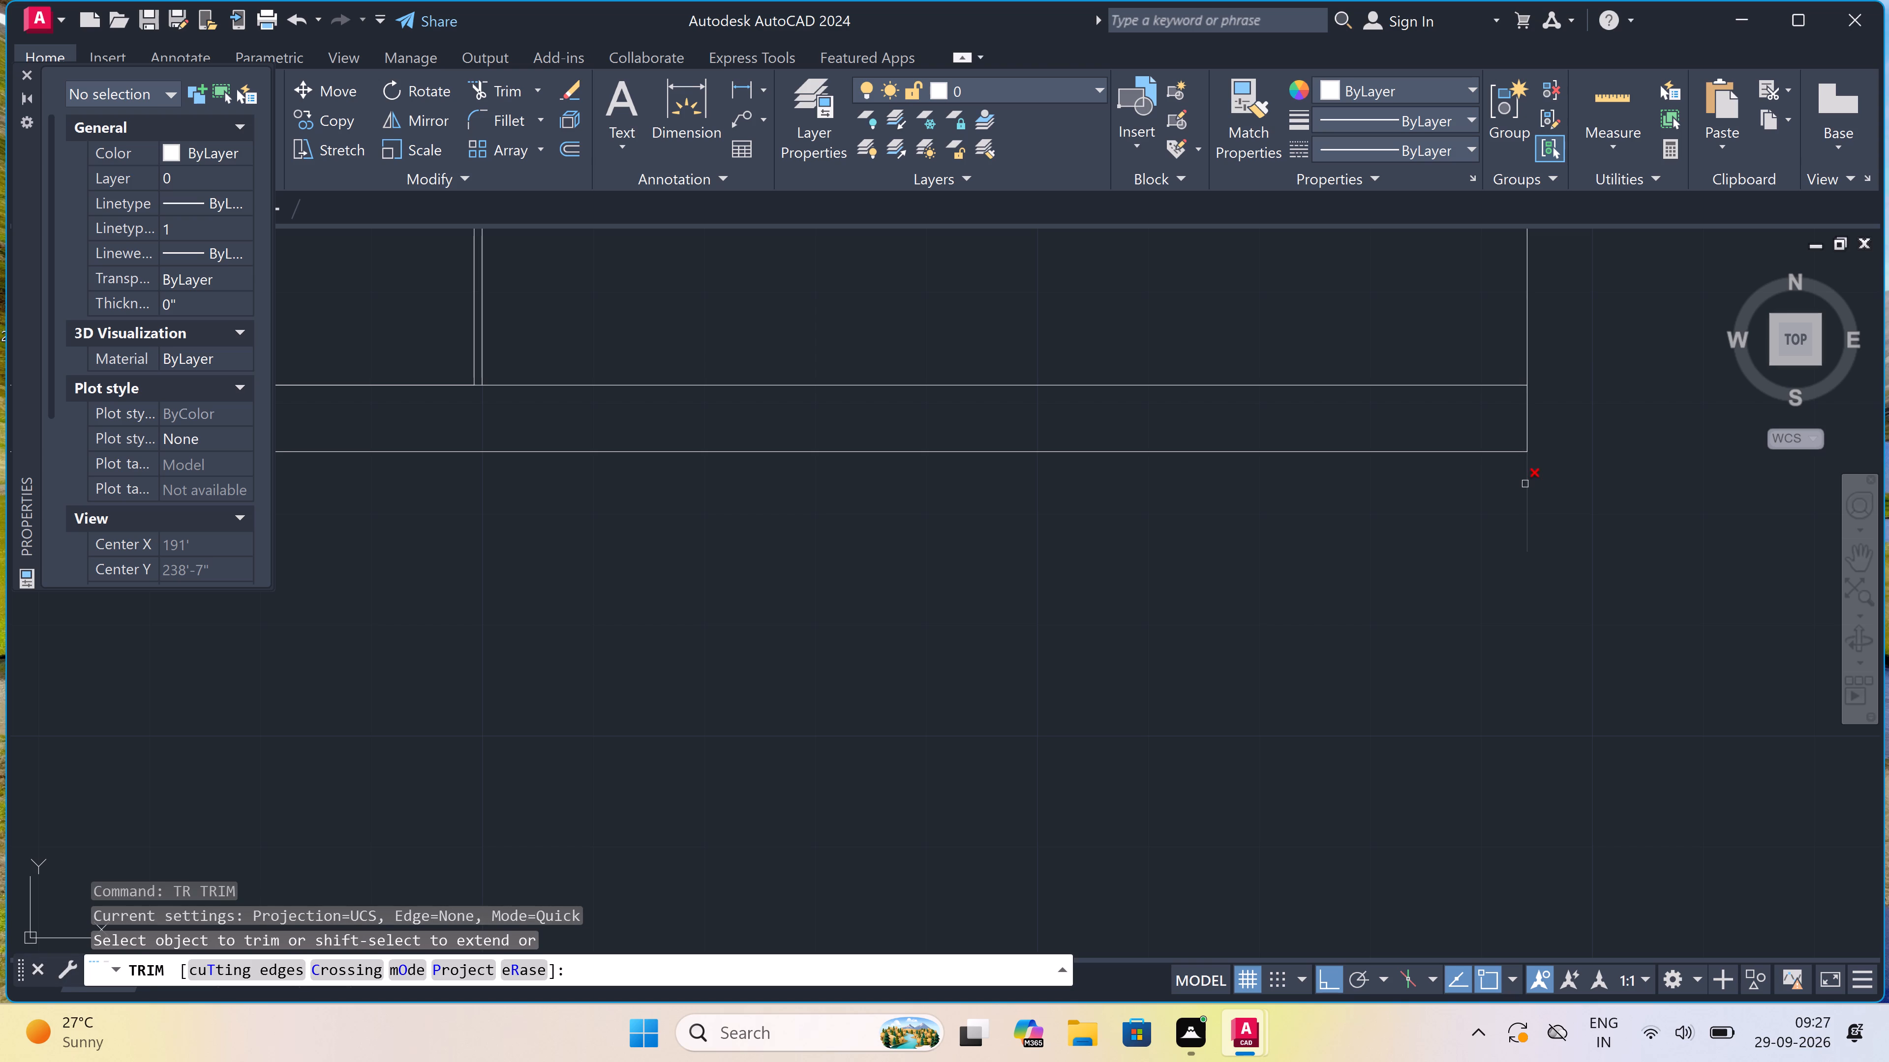
pyautogui.scroll(-4, 1516, 492)
pyautogui.scroll(-2, 952, 531)
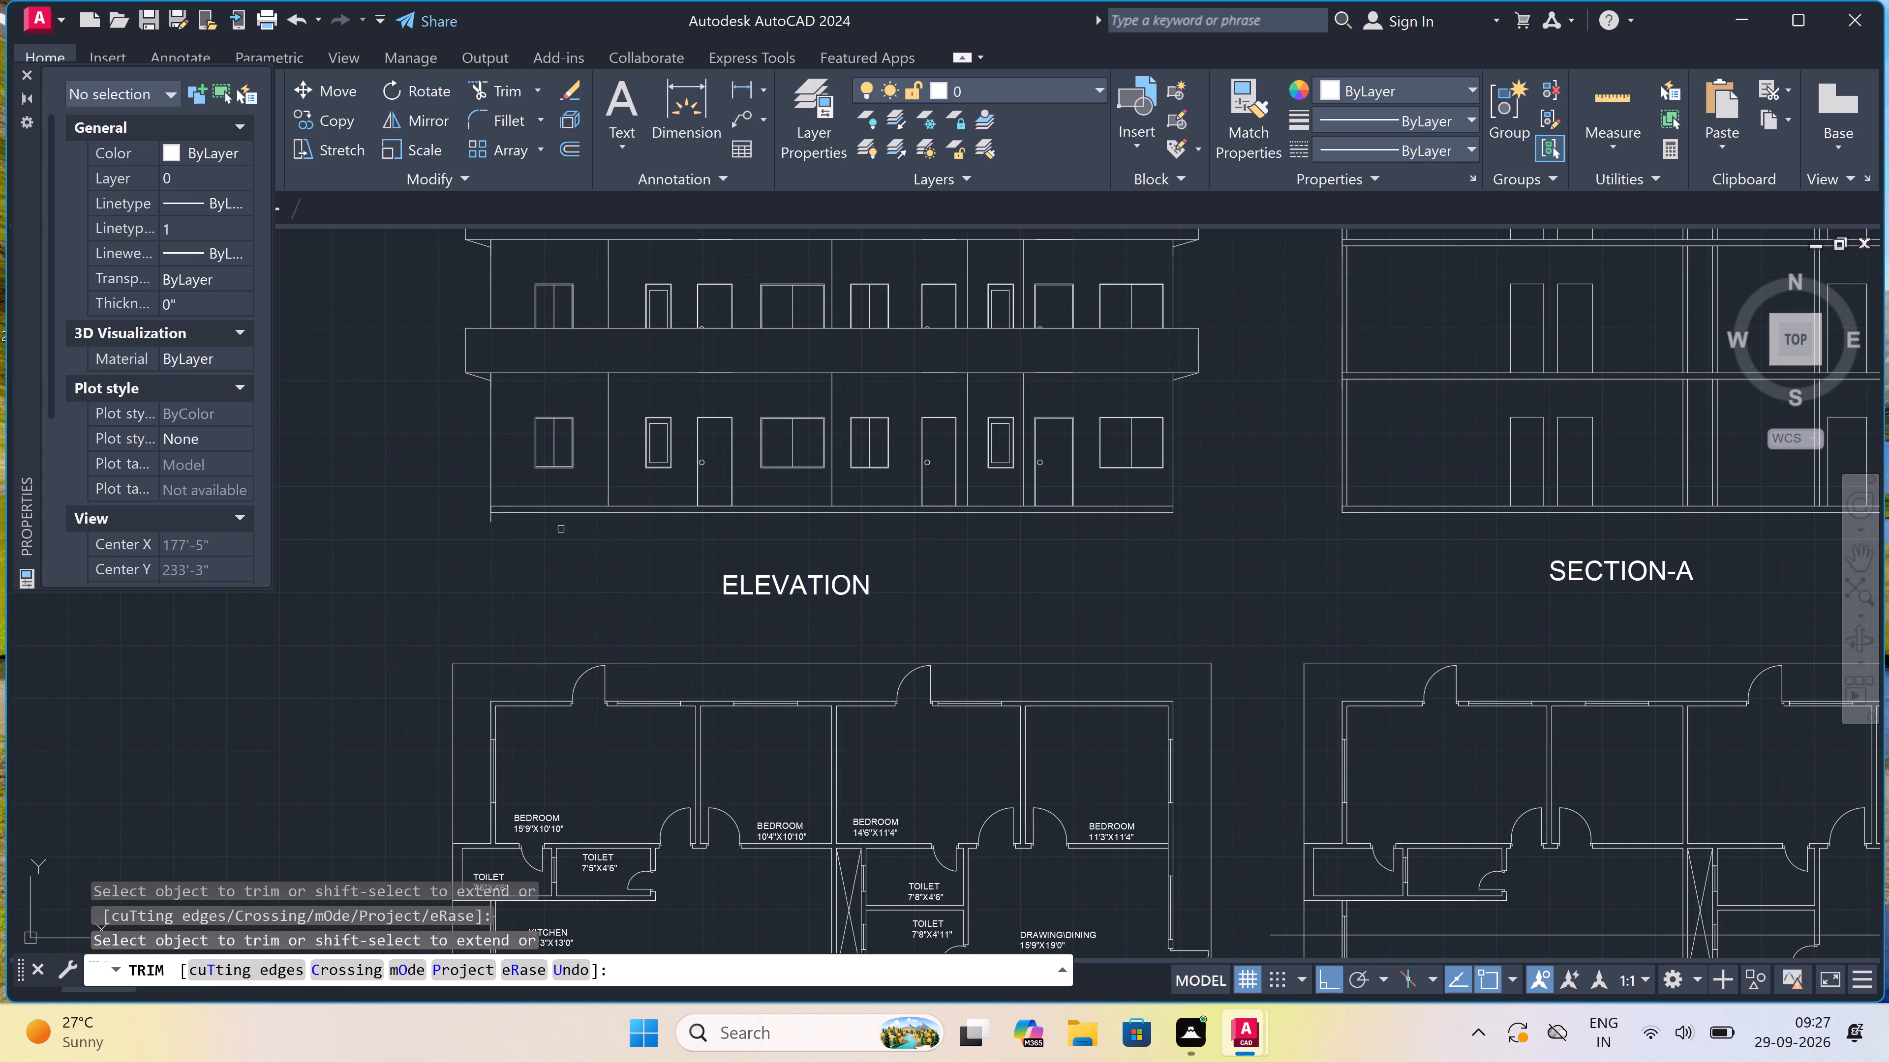
pyautogui.scroll(5, 479, 513)
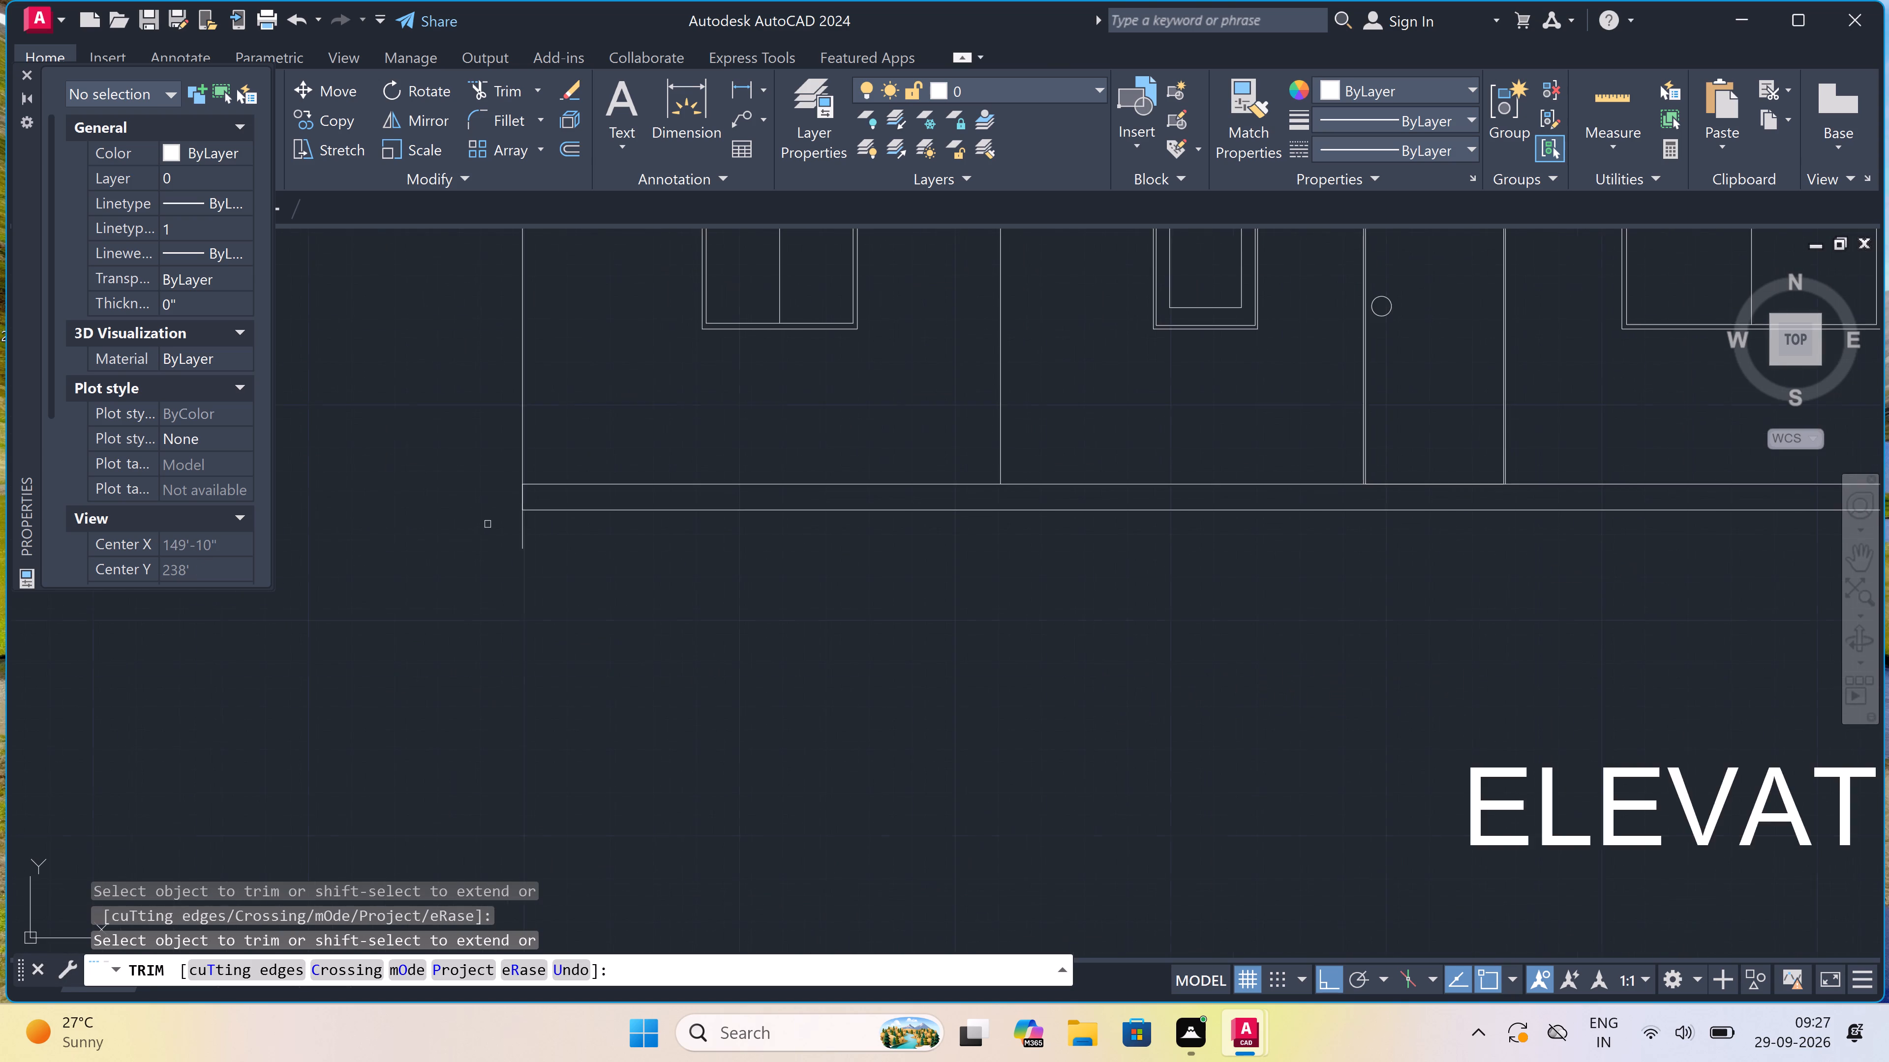
pyautogui.moveTo(498, 526); pyautogui.dragTo(493, 523)
pyautogui.click(682, 547)
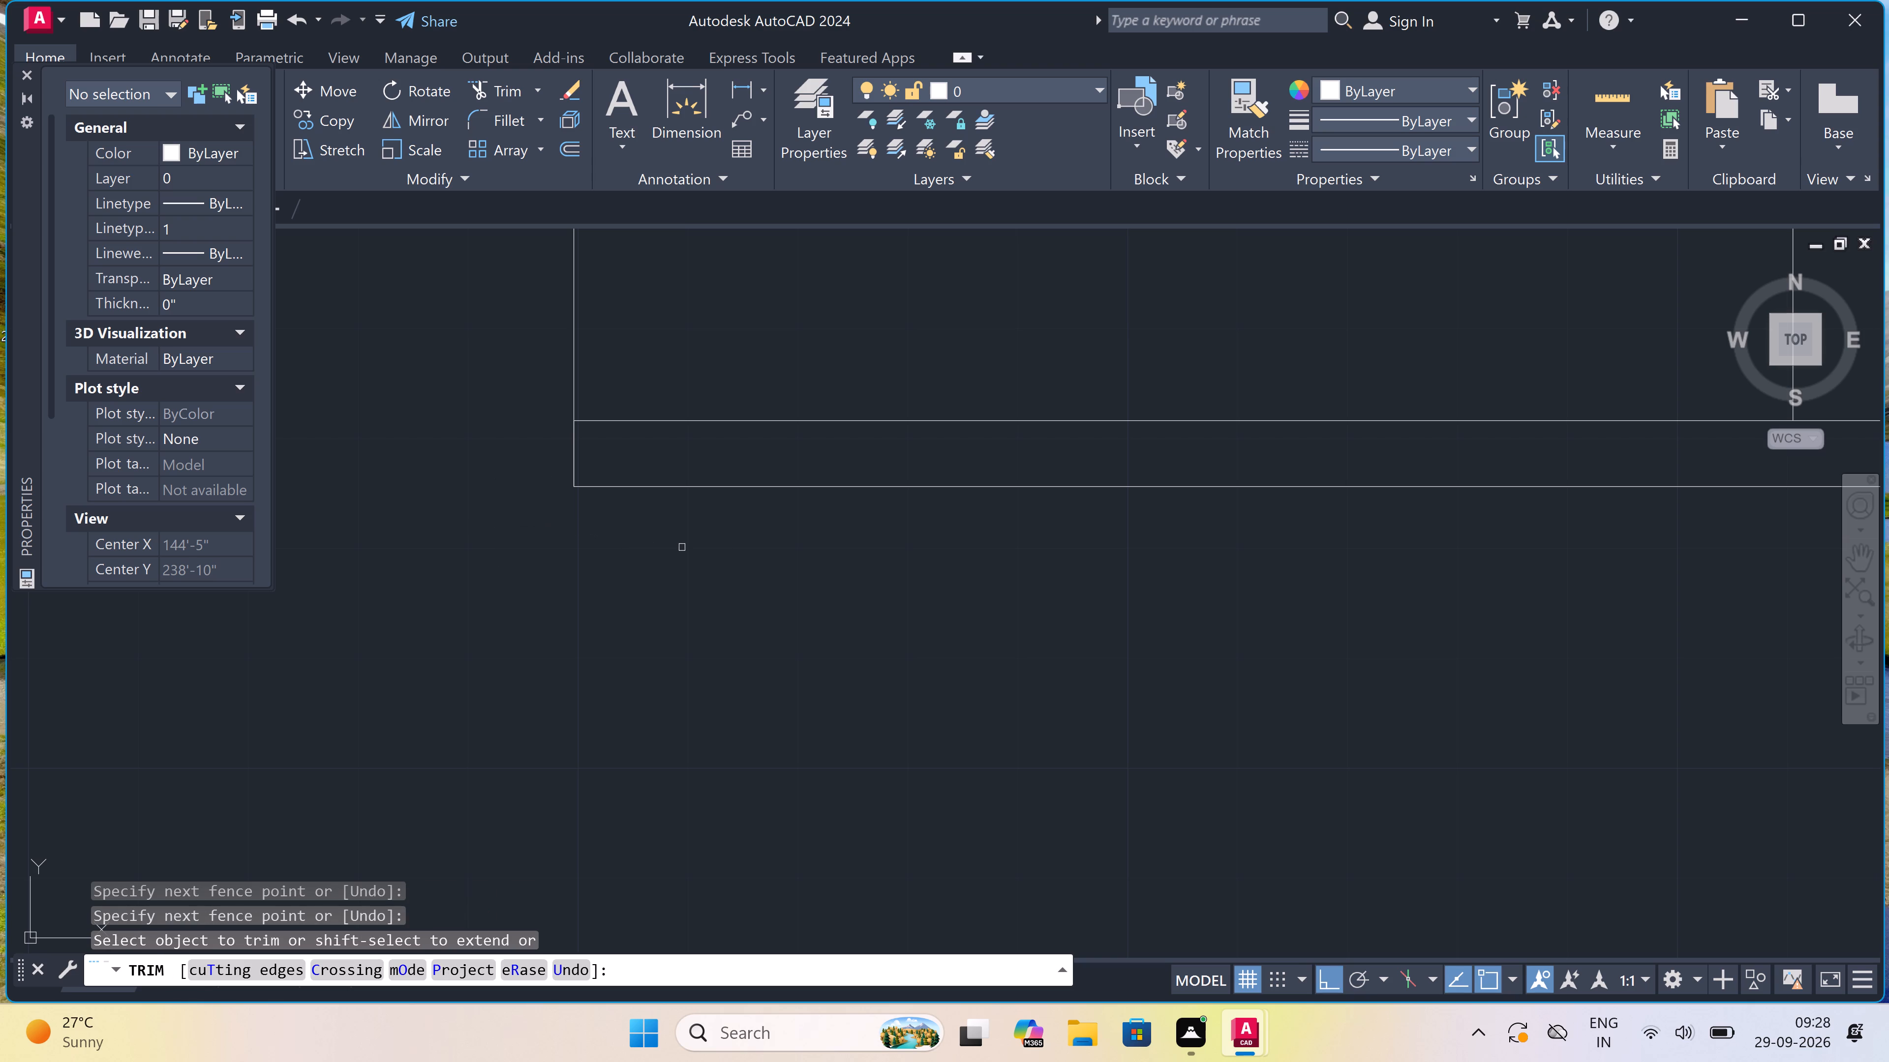
pyautogui.press('Escape')
# Add the multiline text PARAPET WALL-3'6" beside the parapet on the right side of Section-A.
pyautogui.scroll(-4, 689, 528)
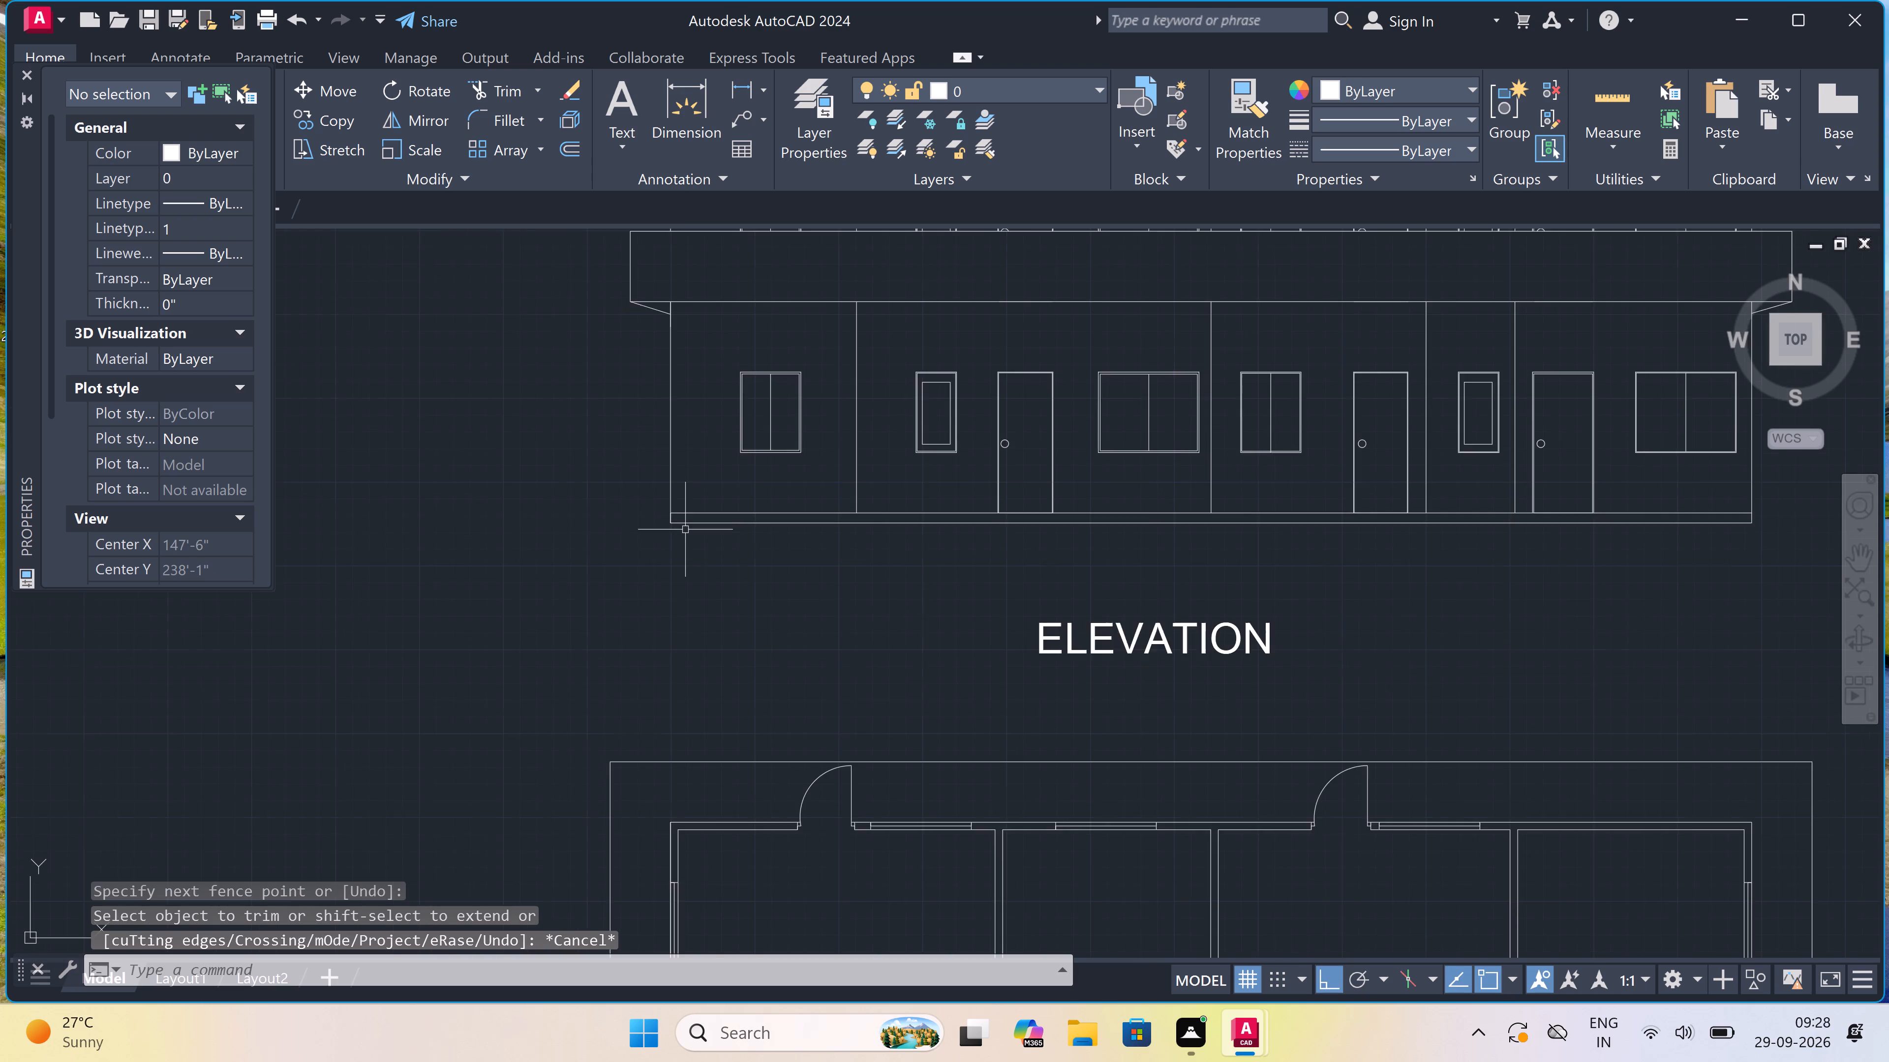
pyautogui.scroll(-3, 685, 532)
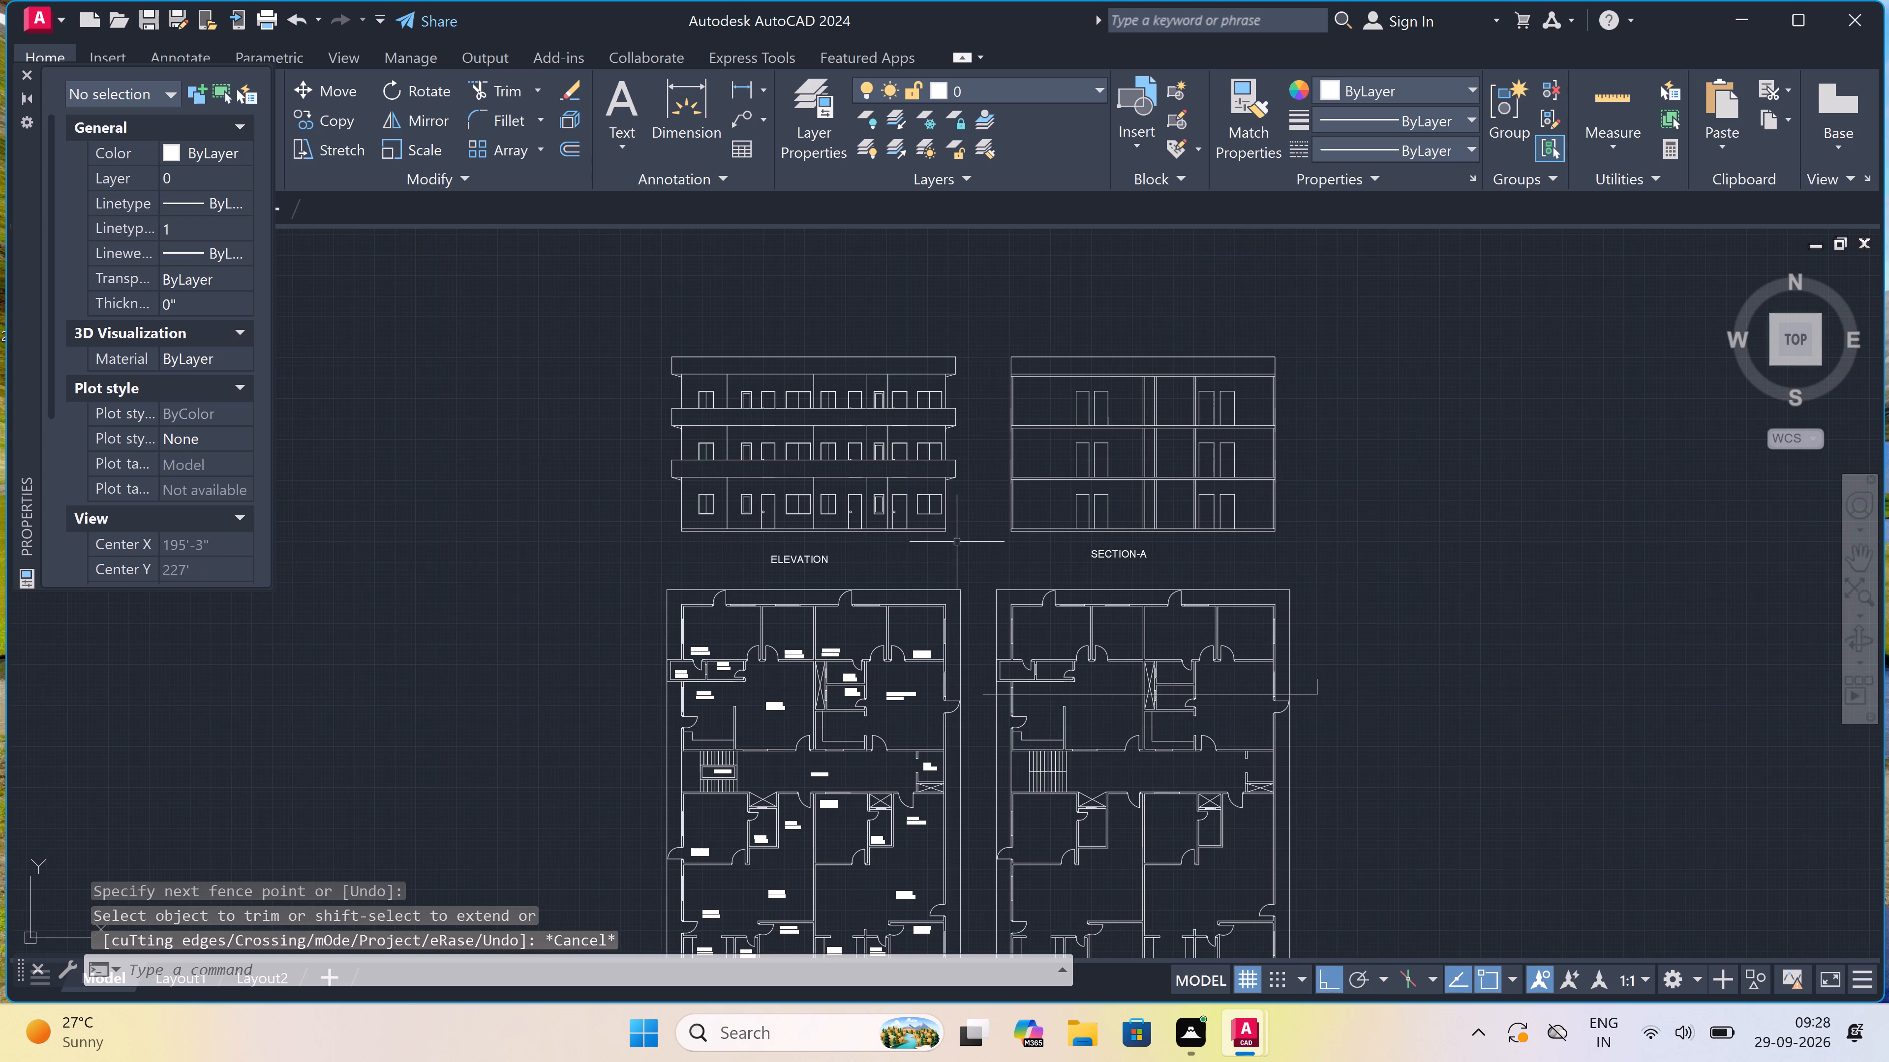
pyautogui.scroll(-2, 730, 555)
pyautogui.scroll(2, 967, 549)
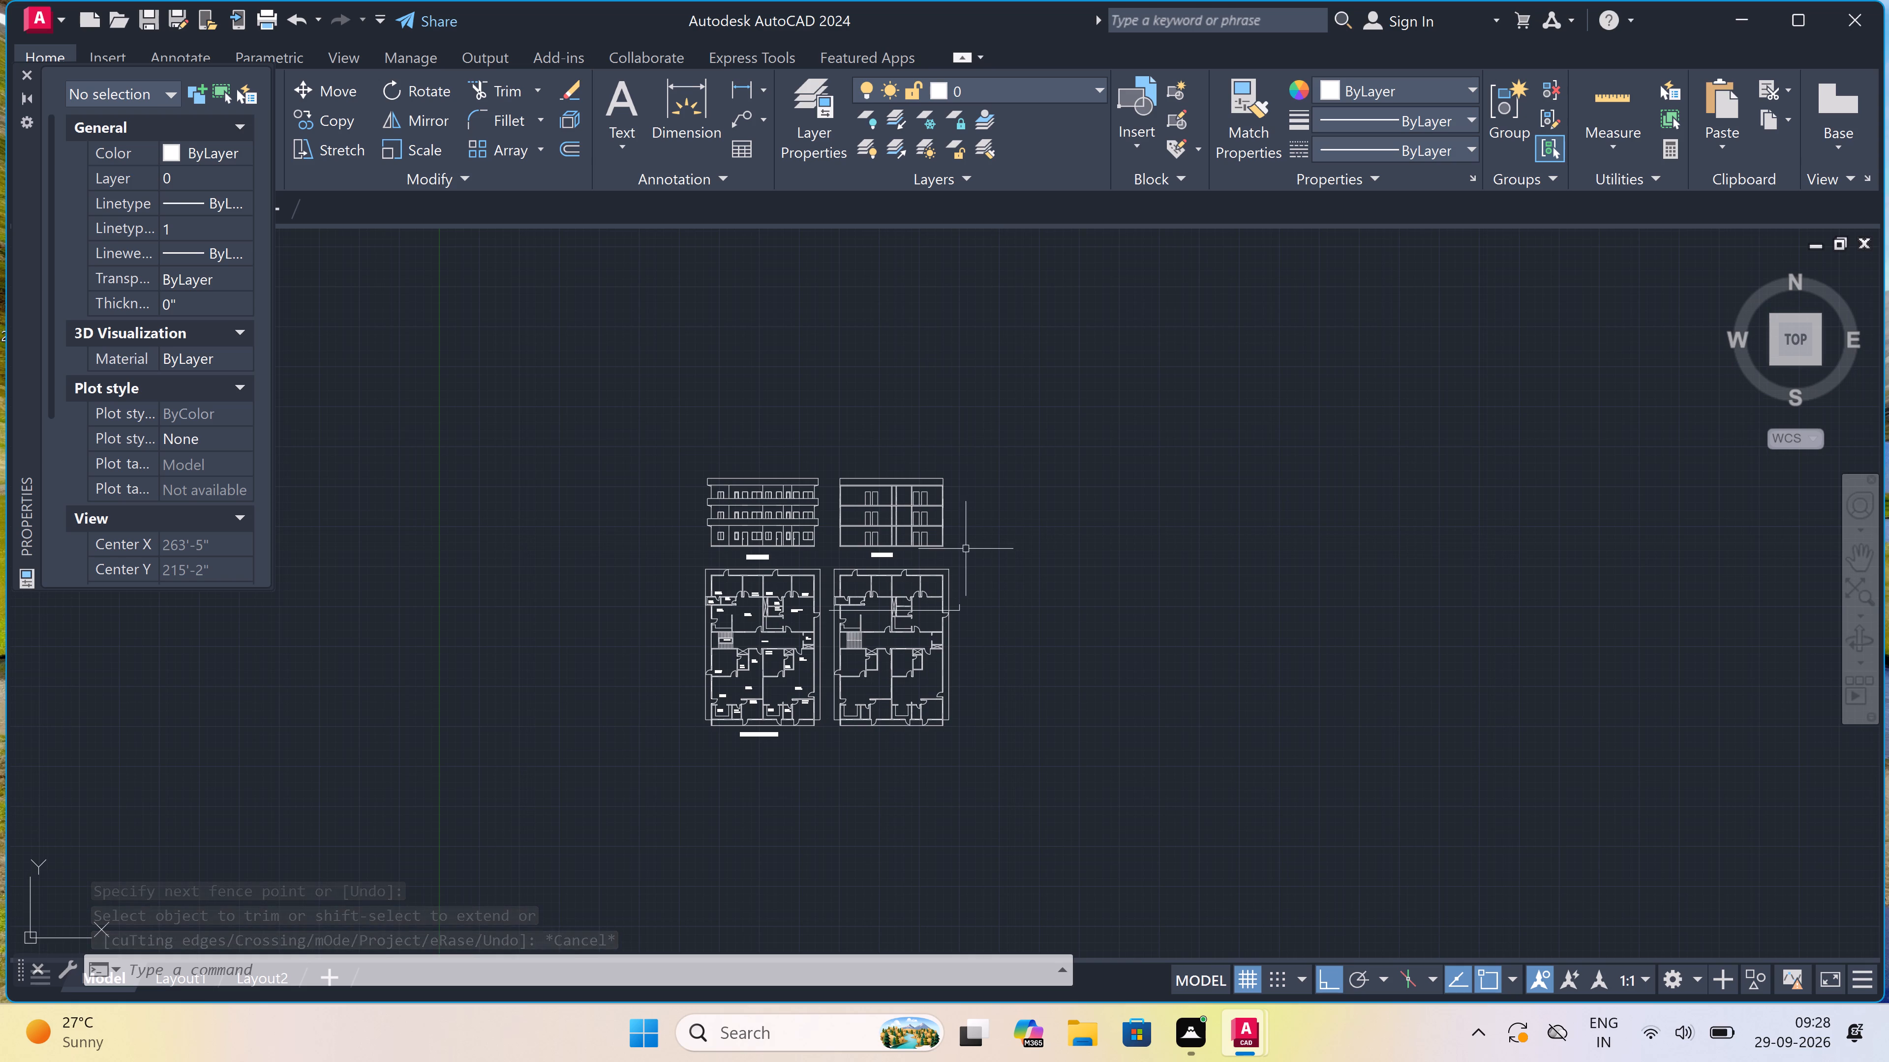
pyautogui.scroll(2, 961, 390)
pyautogui.scroll(2, 938, 345)
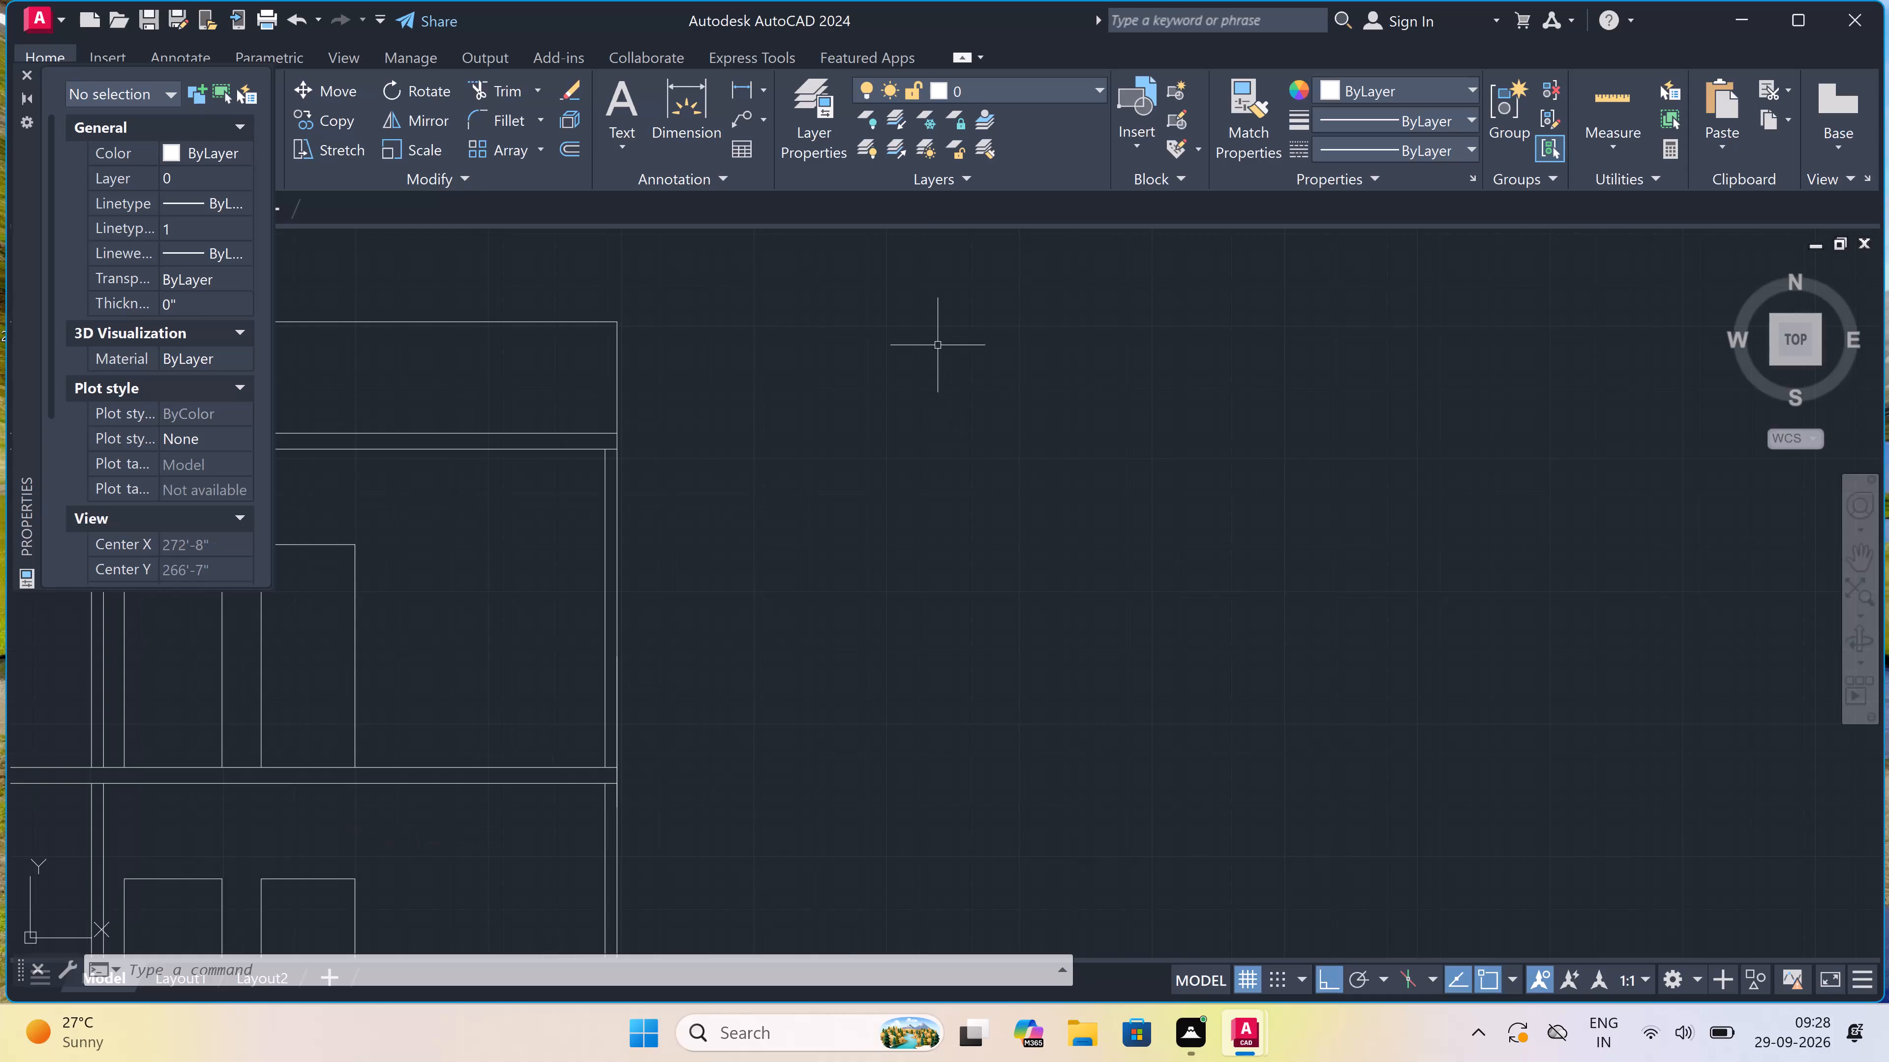
pyautogui.write('MT')
pyautogui.press('space')
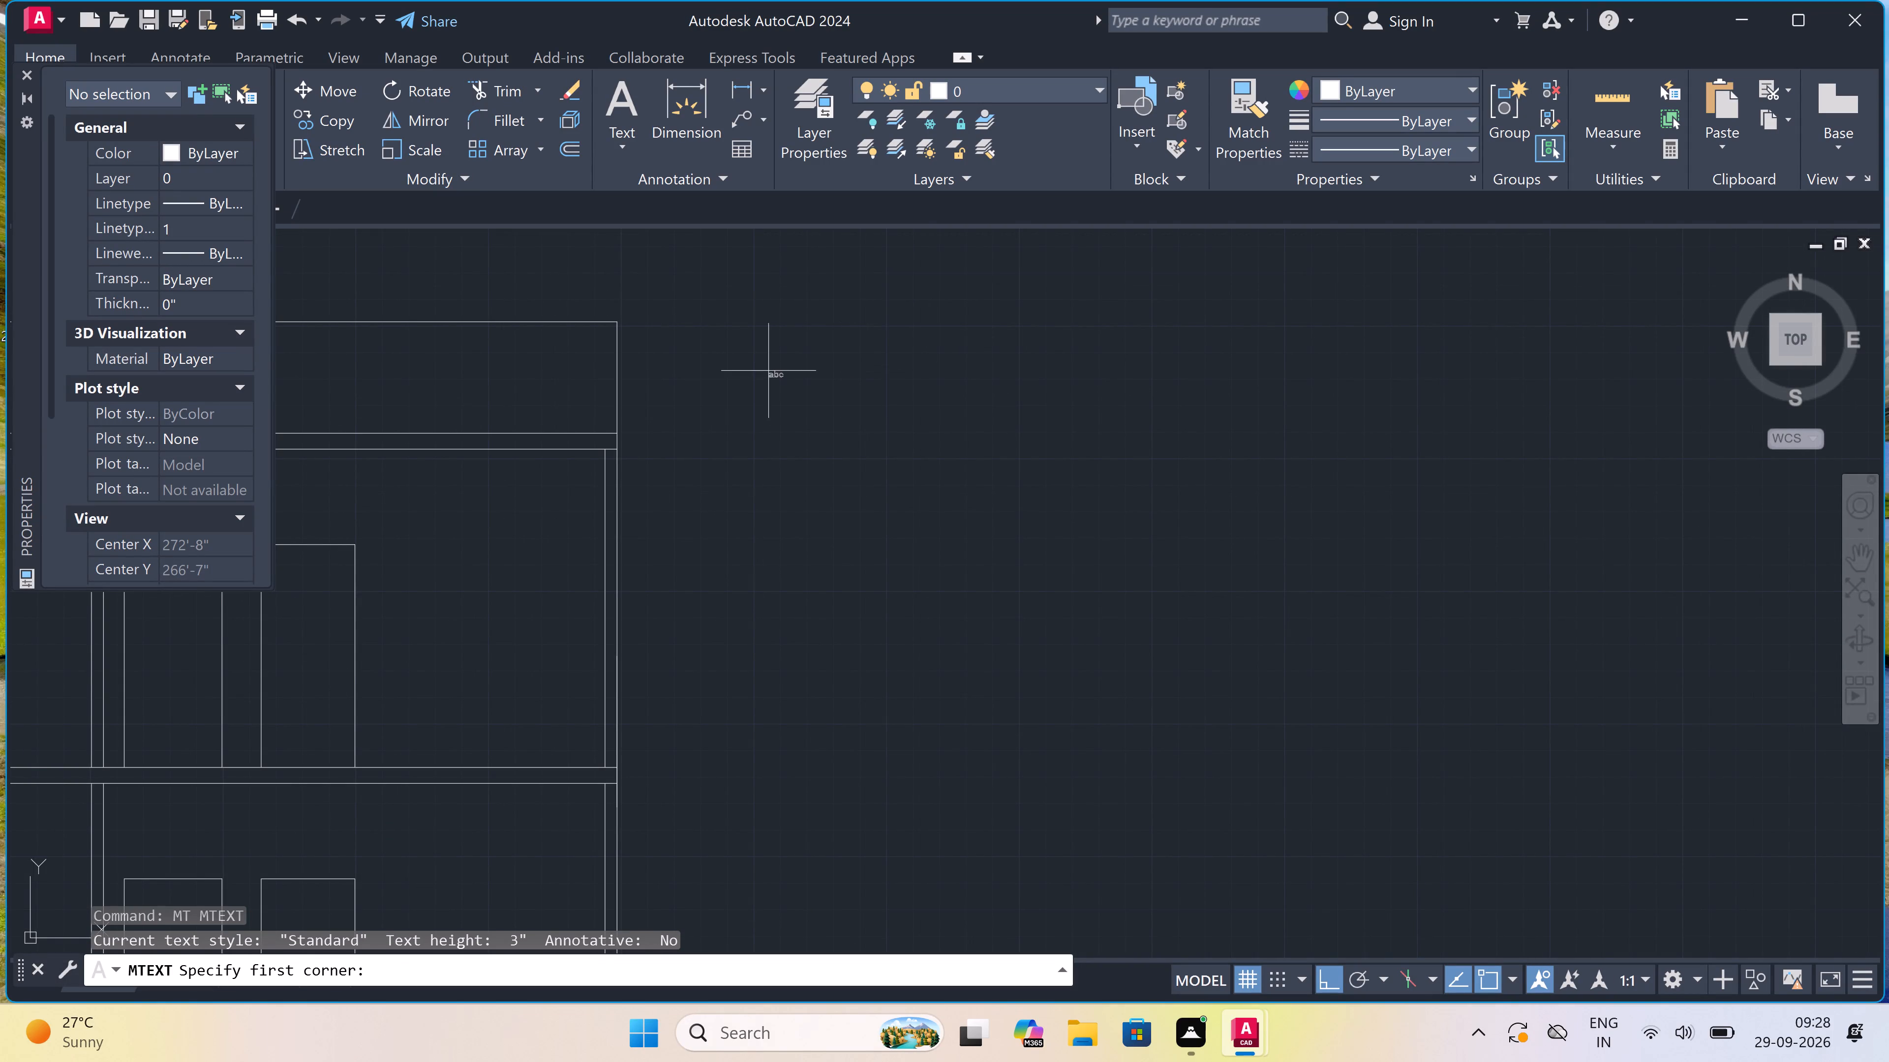
pyautogui.click(711, 364)
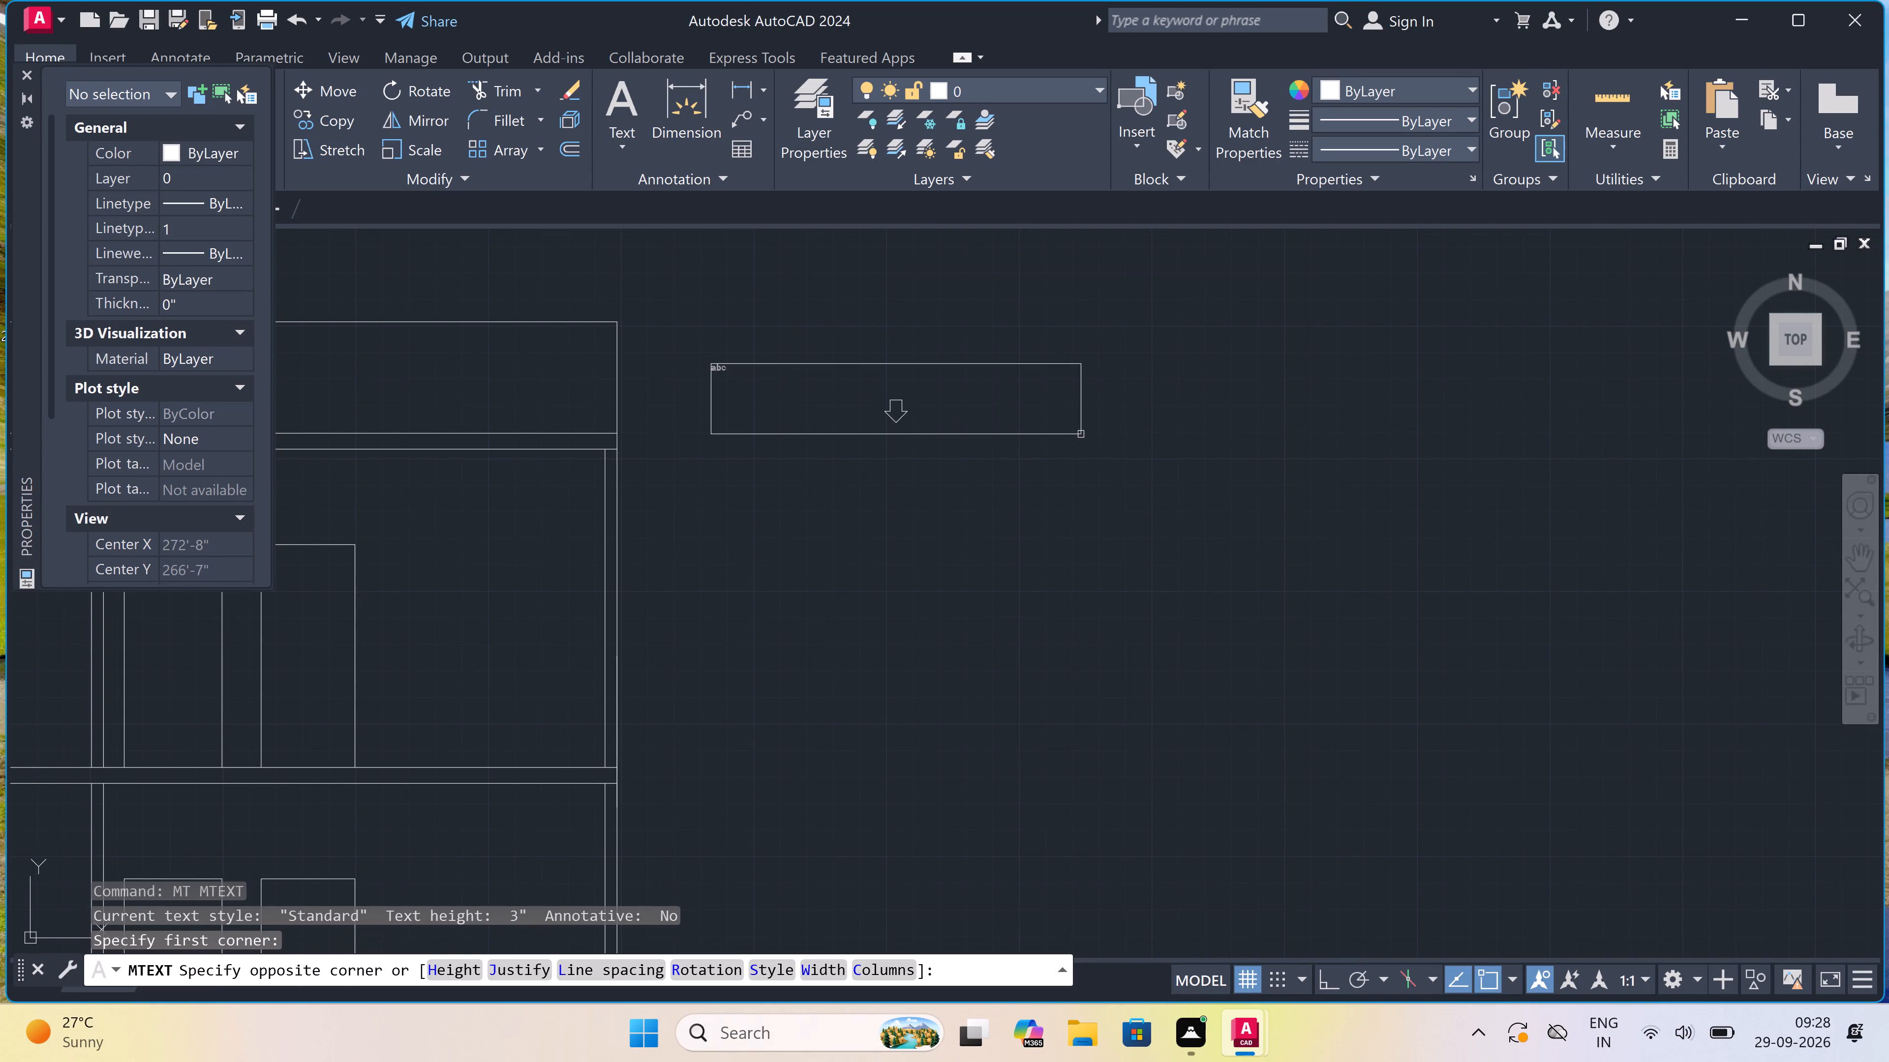
pyautogui.click(1129, 420)
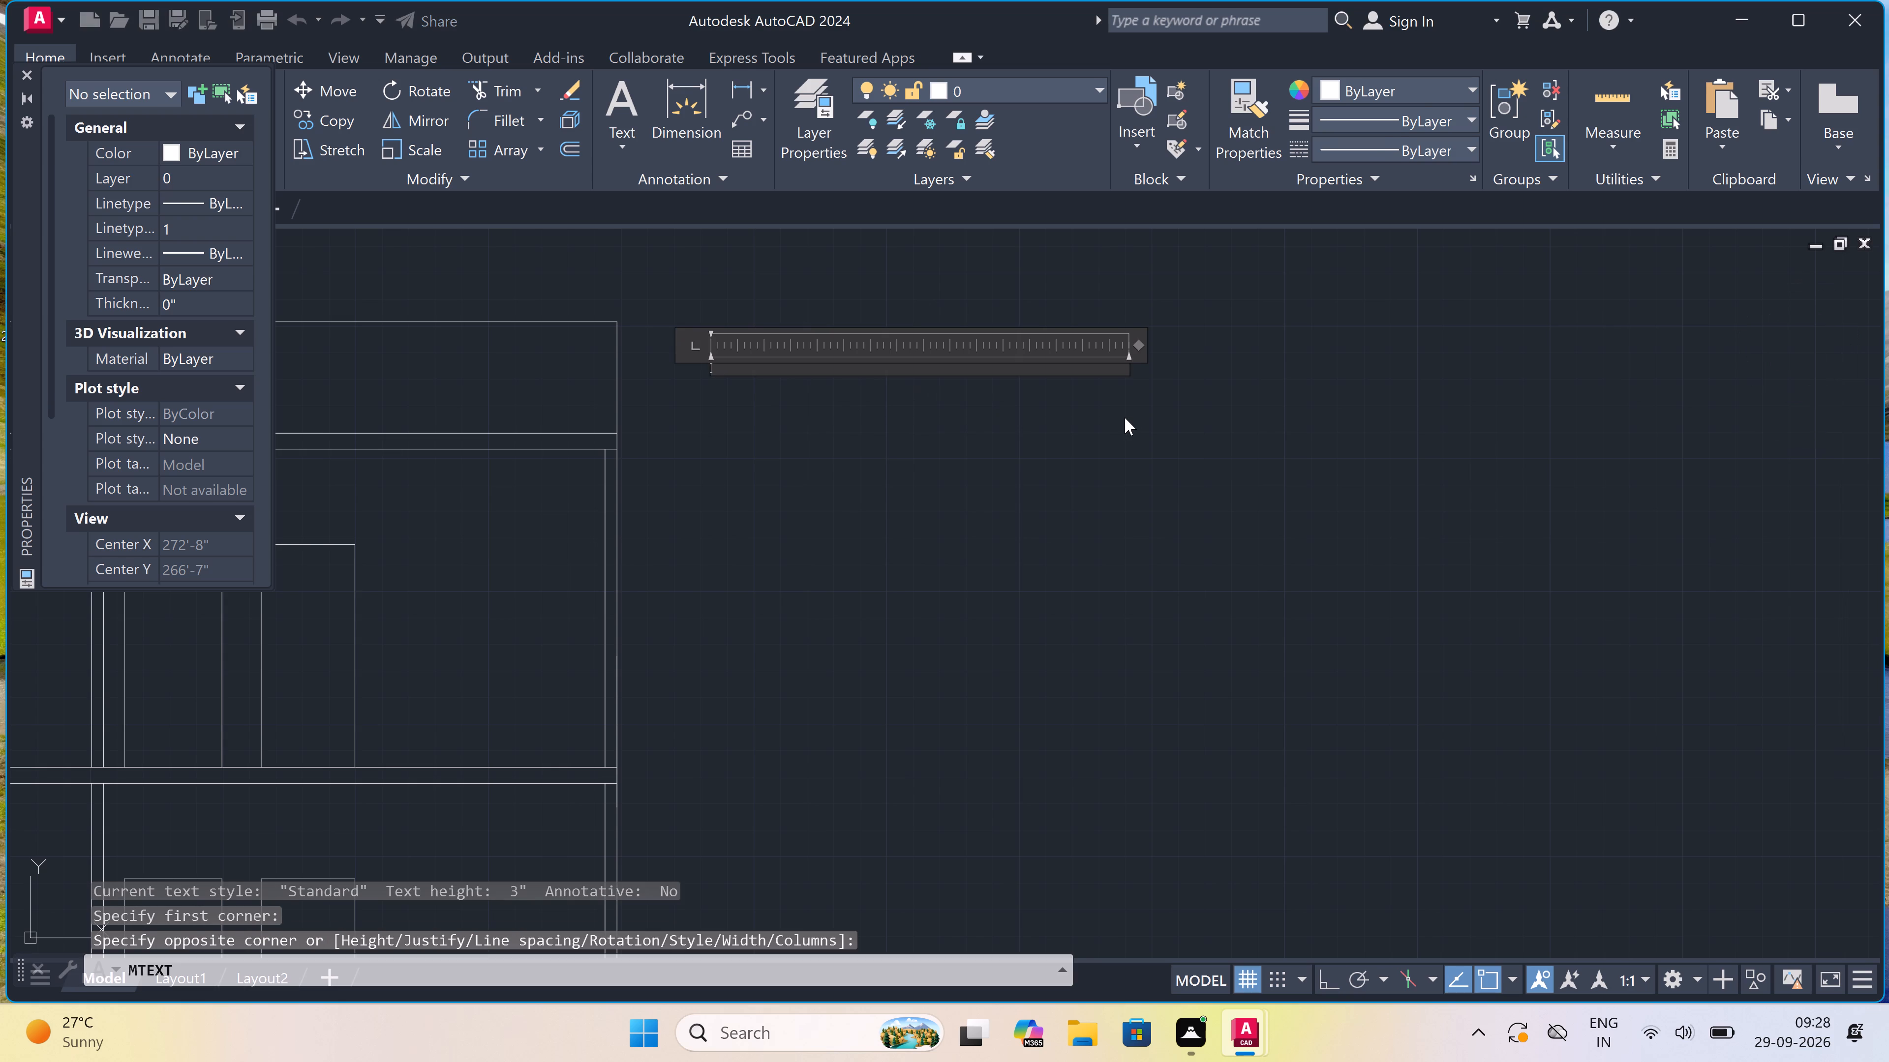
pyautogui.write('PA')
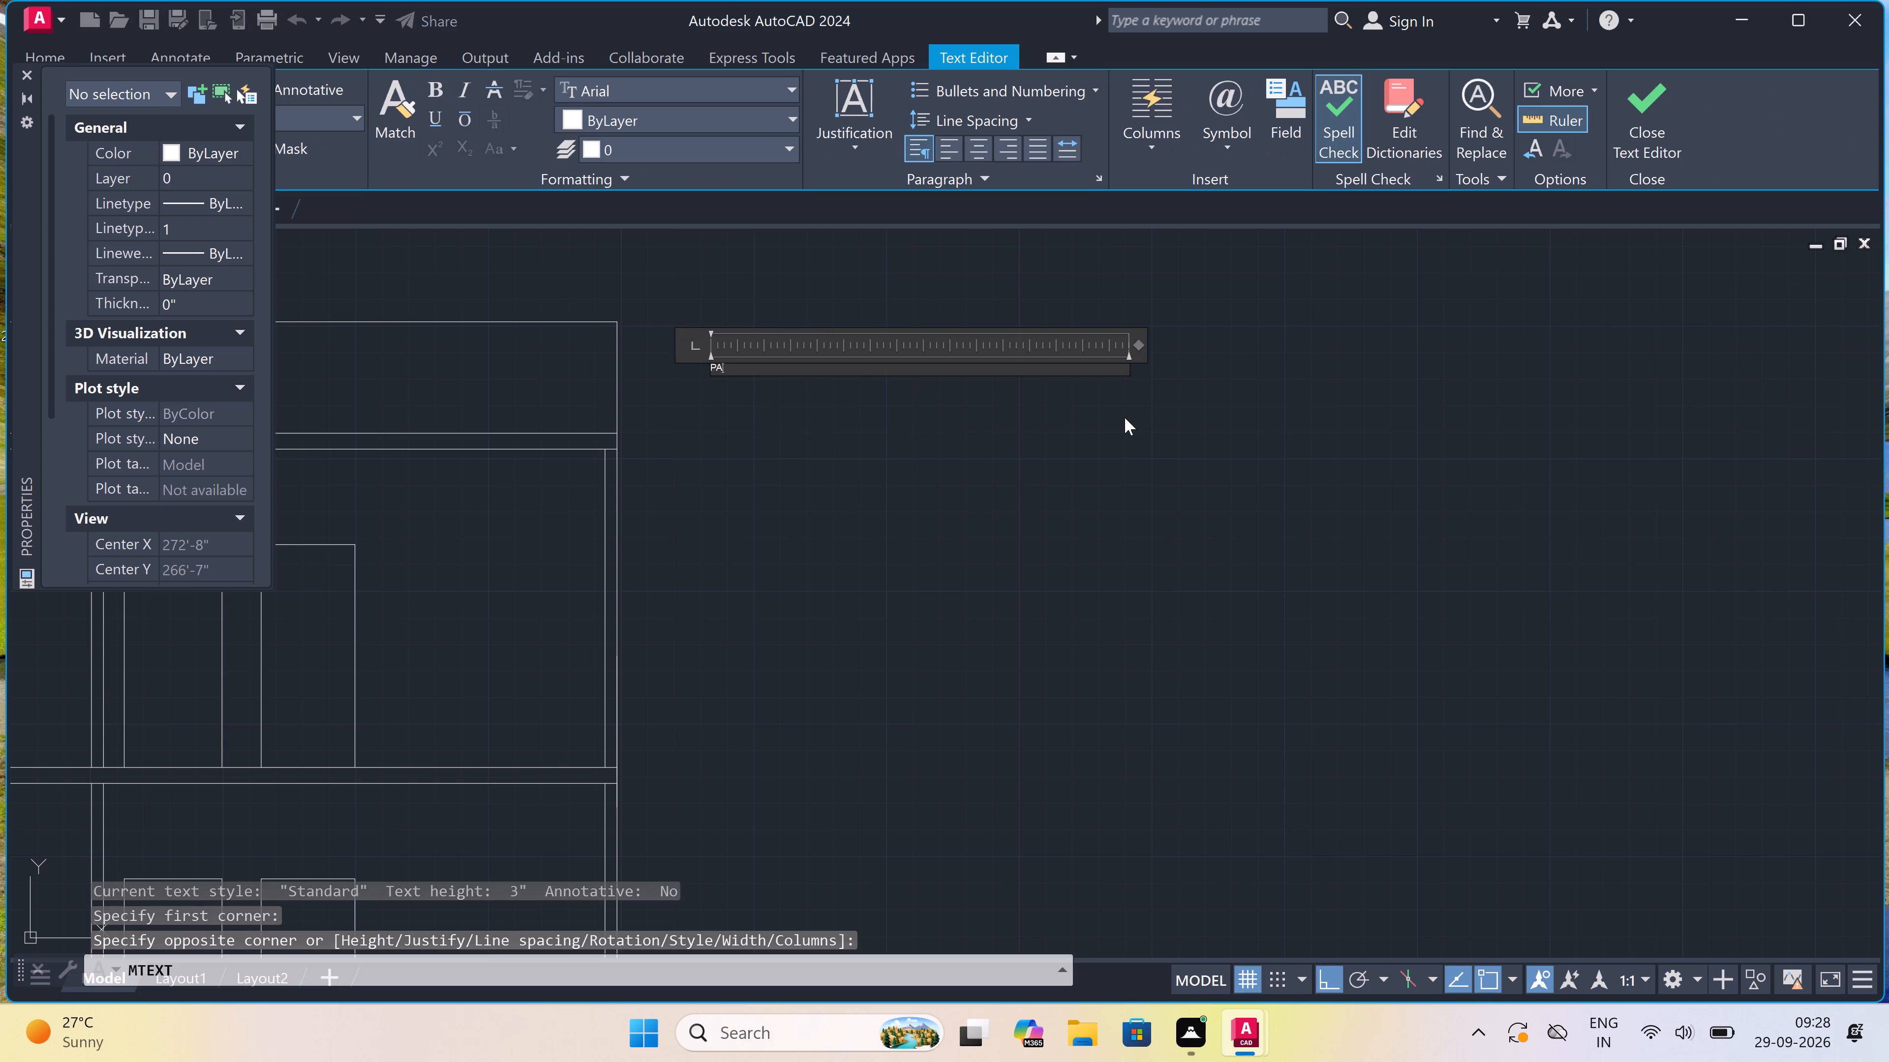
pyautogui.write('RAPET WALL')
pyautogui.press('-')
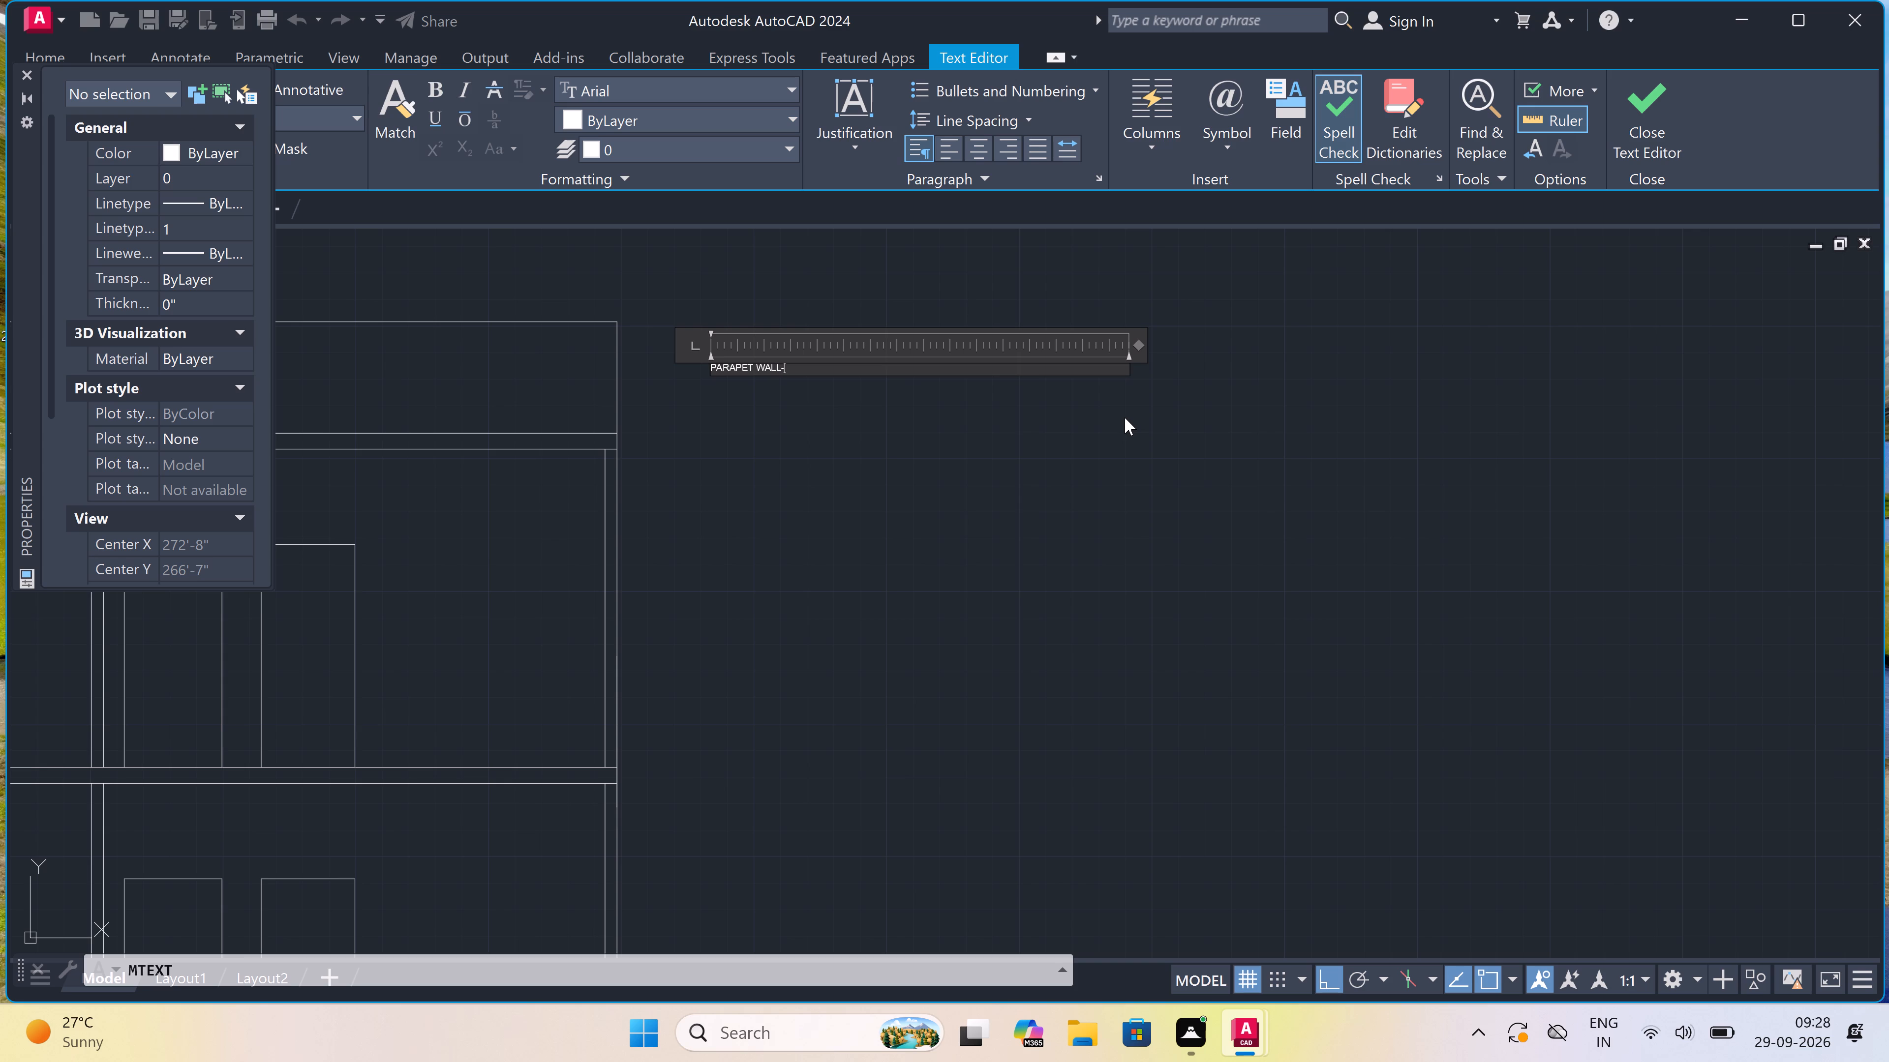
pyautogui.write('3\'6"')
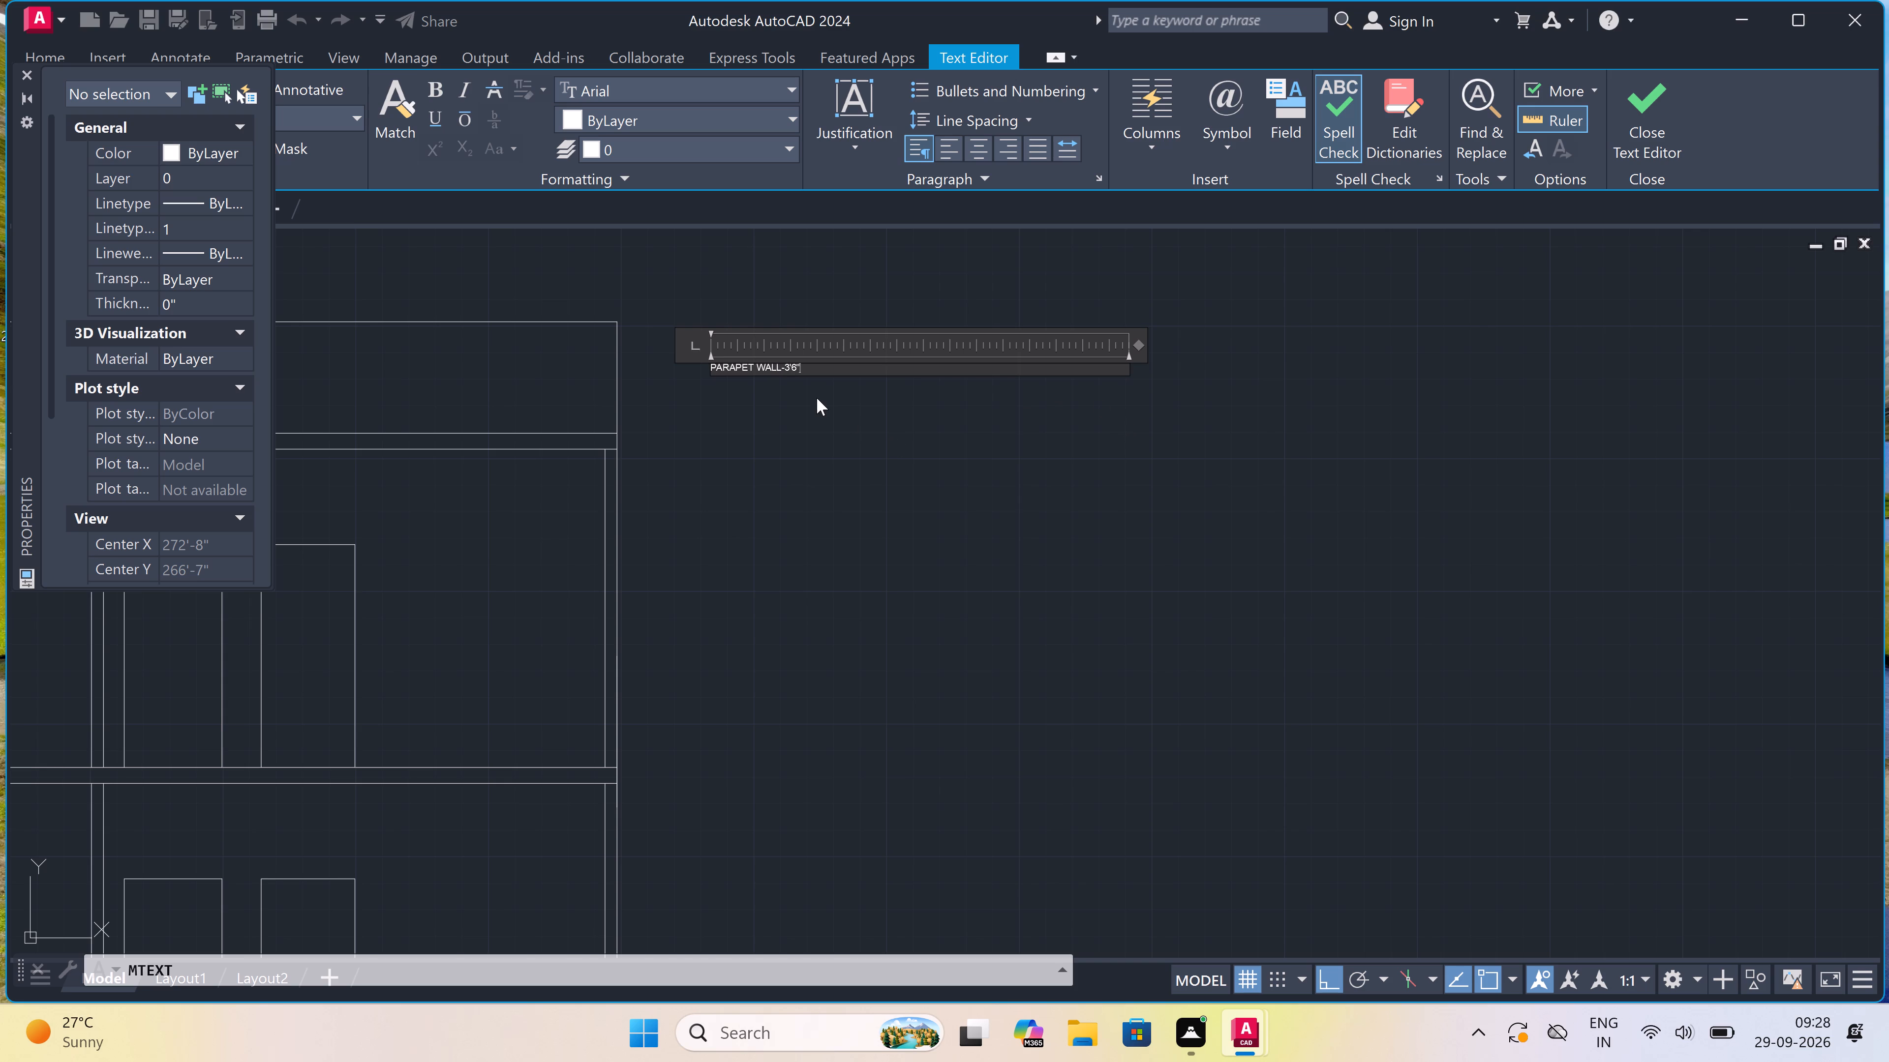
pyautogui.click(814, 395)
# Add the multiline text SLAB-6" below the parapet wall label, beside the section's roof slab.
pyautogui.scroll(2, 766, 372)
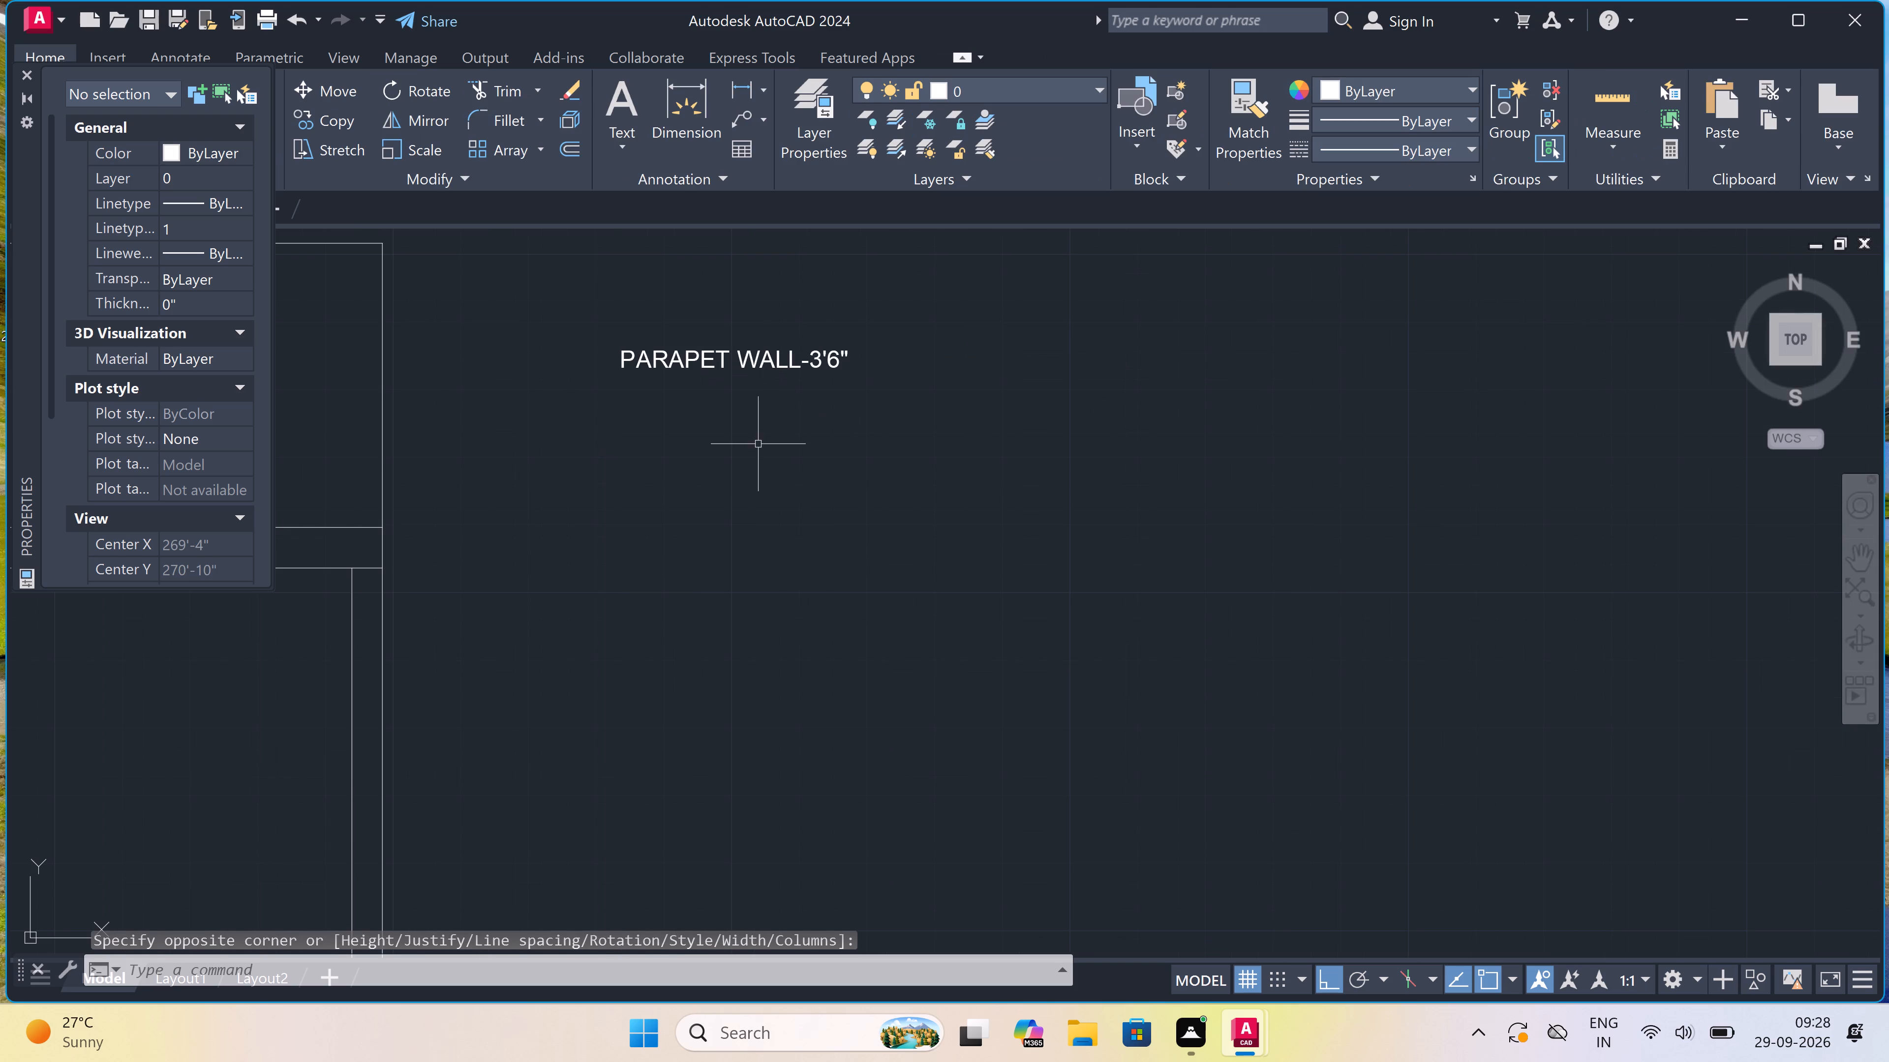
pyautogui.press('space')
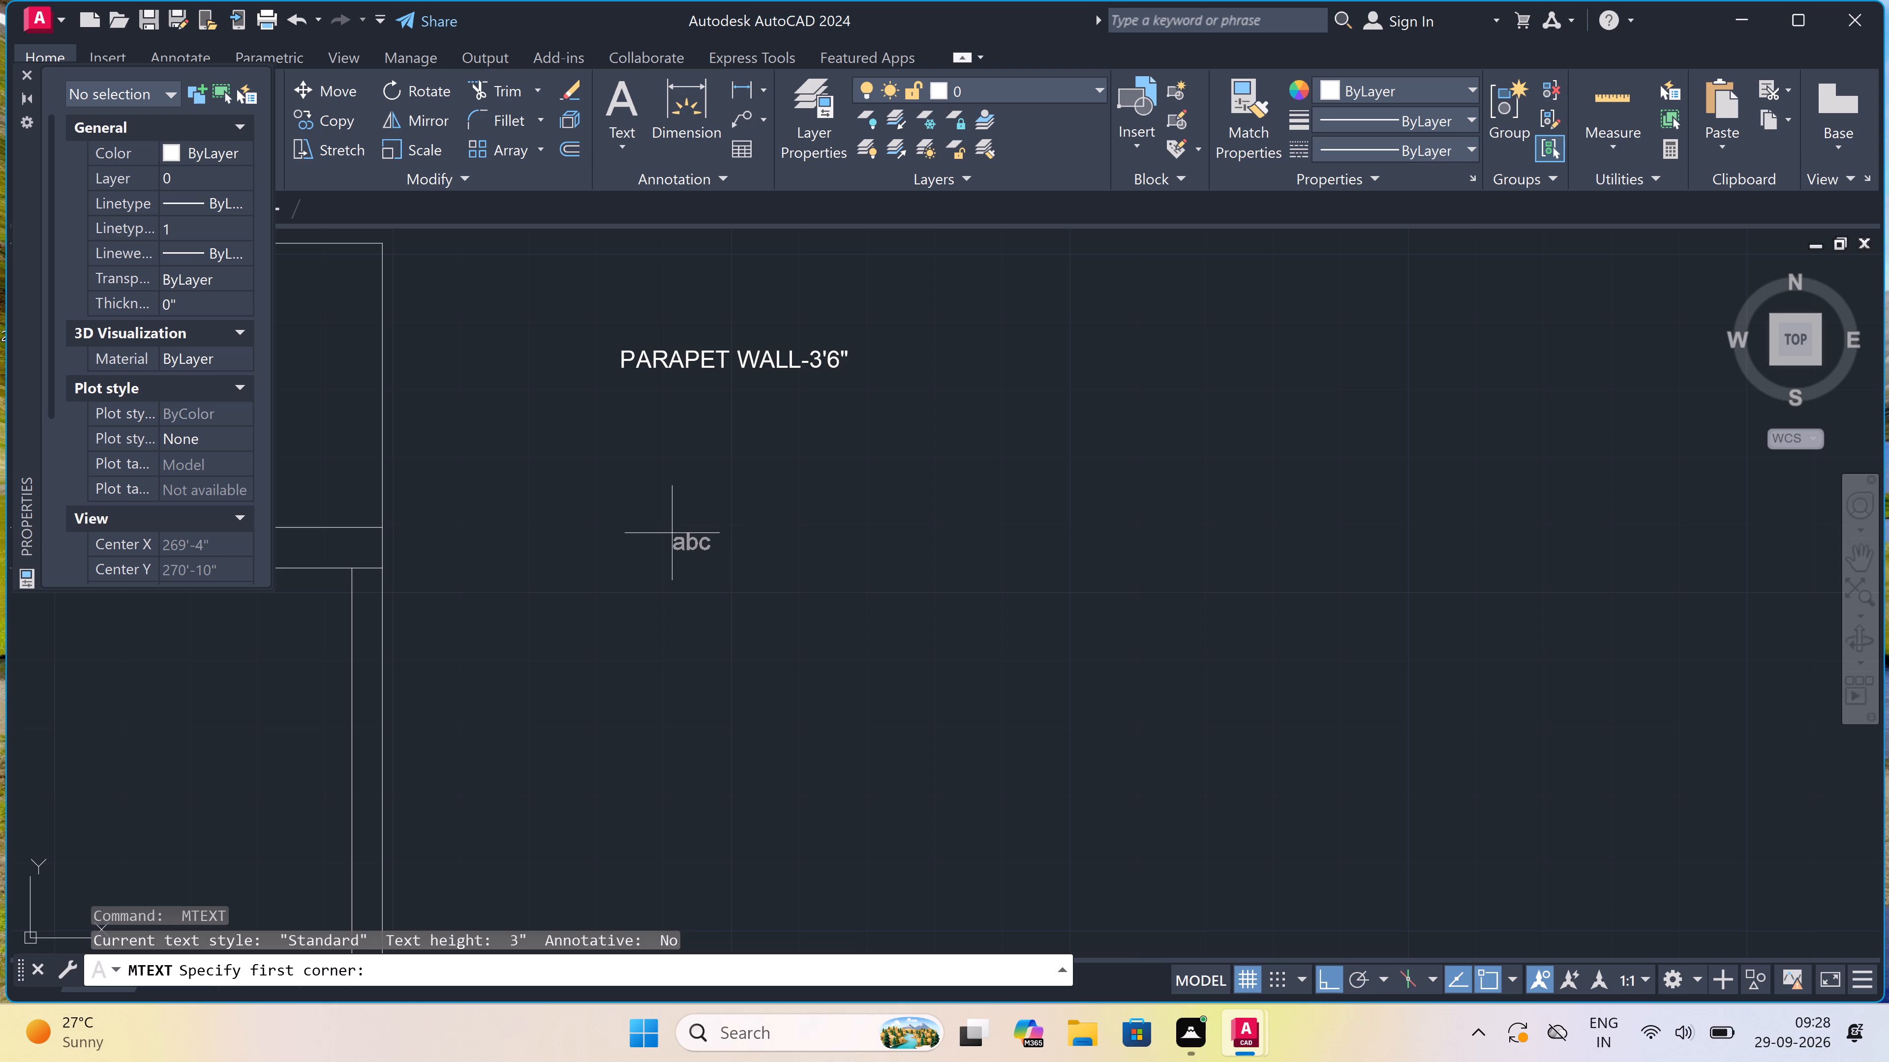
pyautogui.click(640, 535)
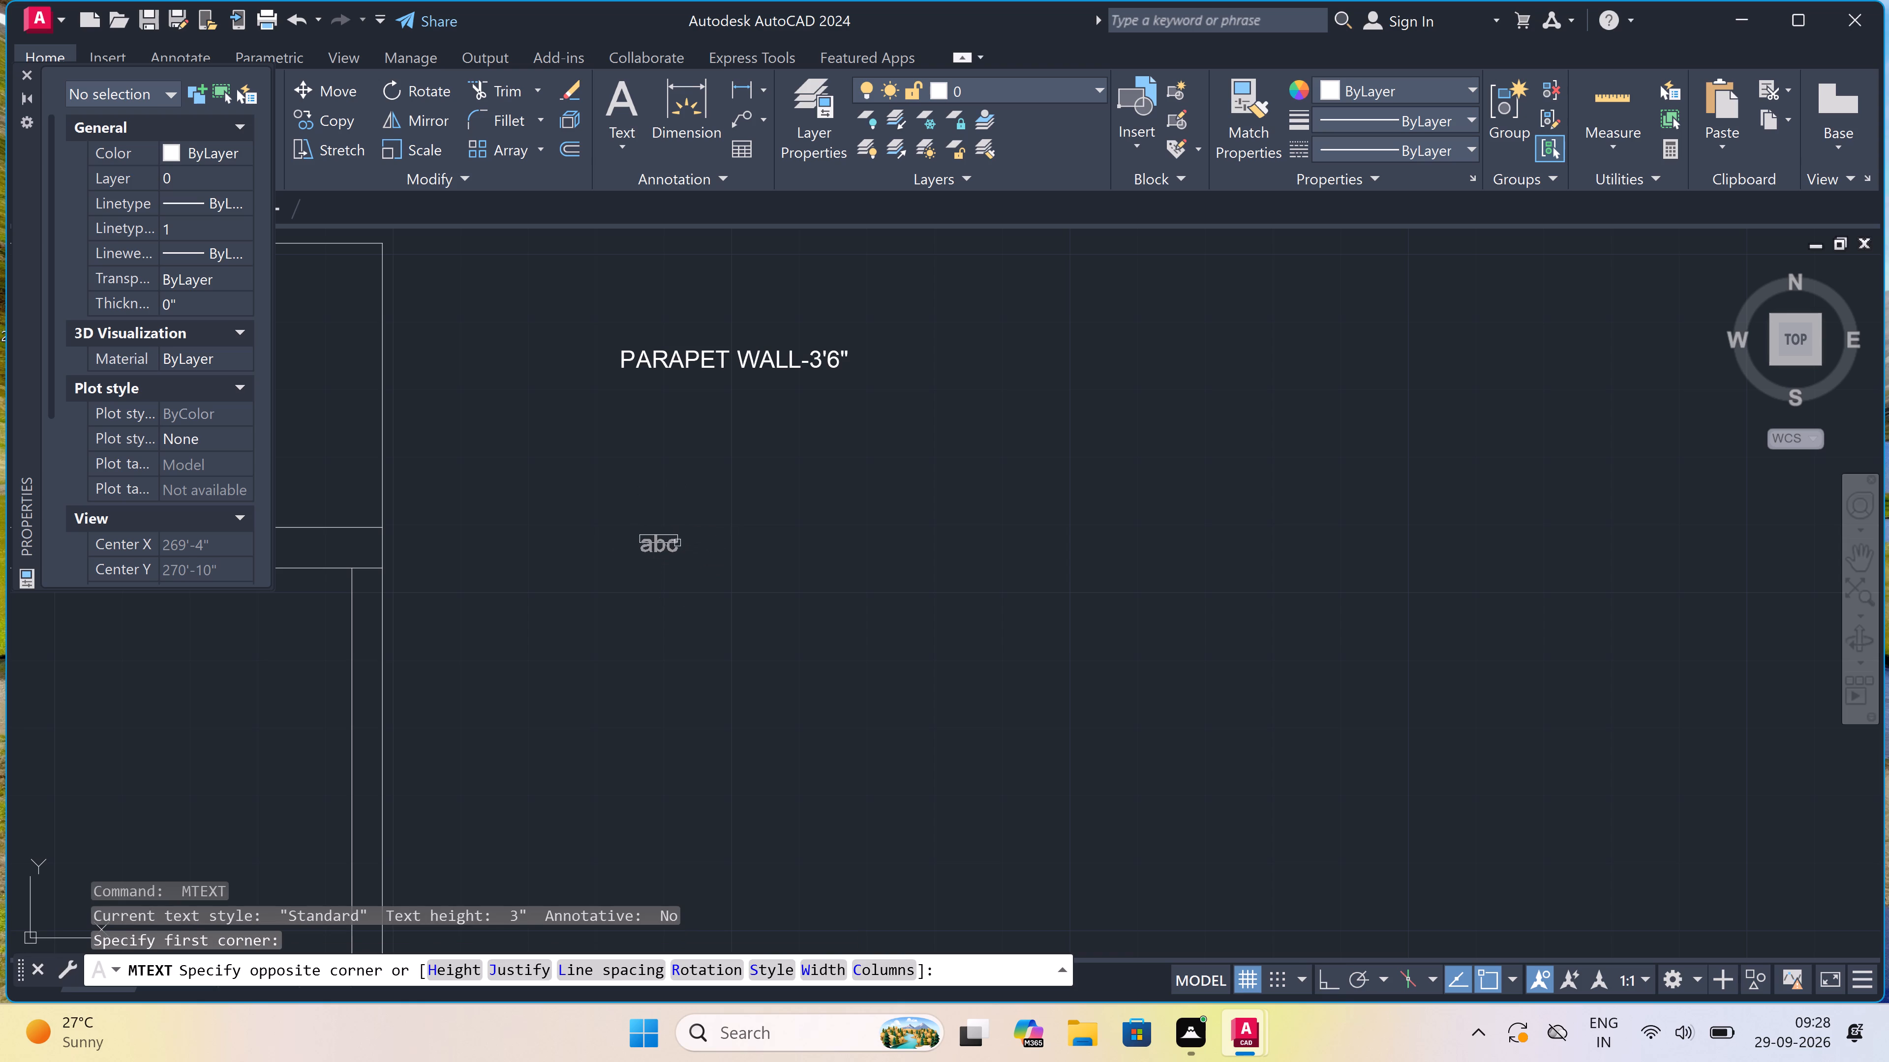
pyautogui.click(1112, 619)
pyautogui.write('SLAB-')
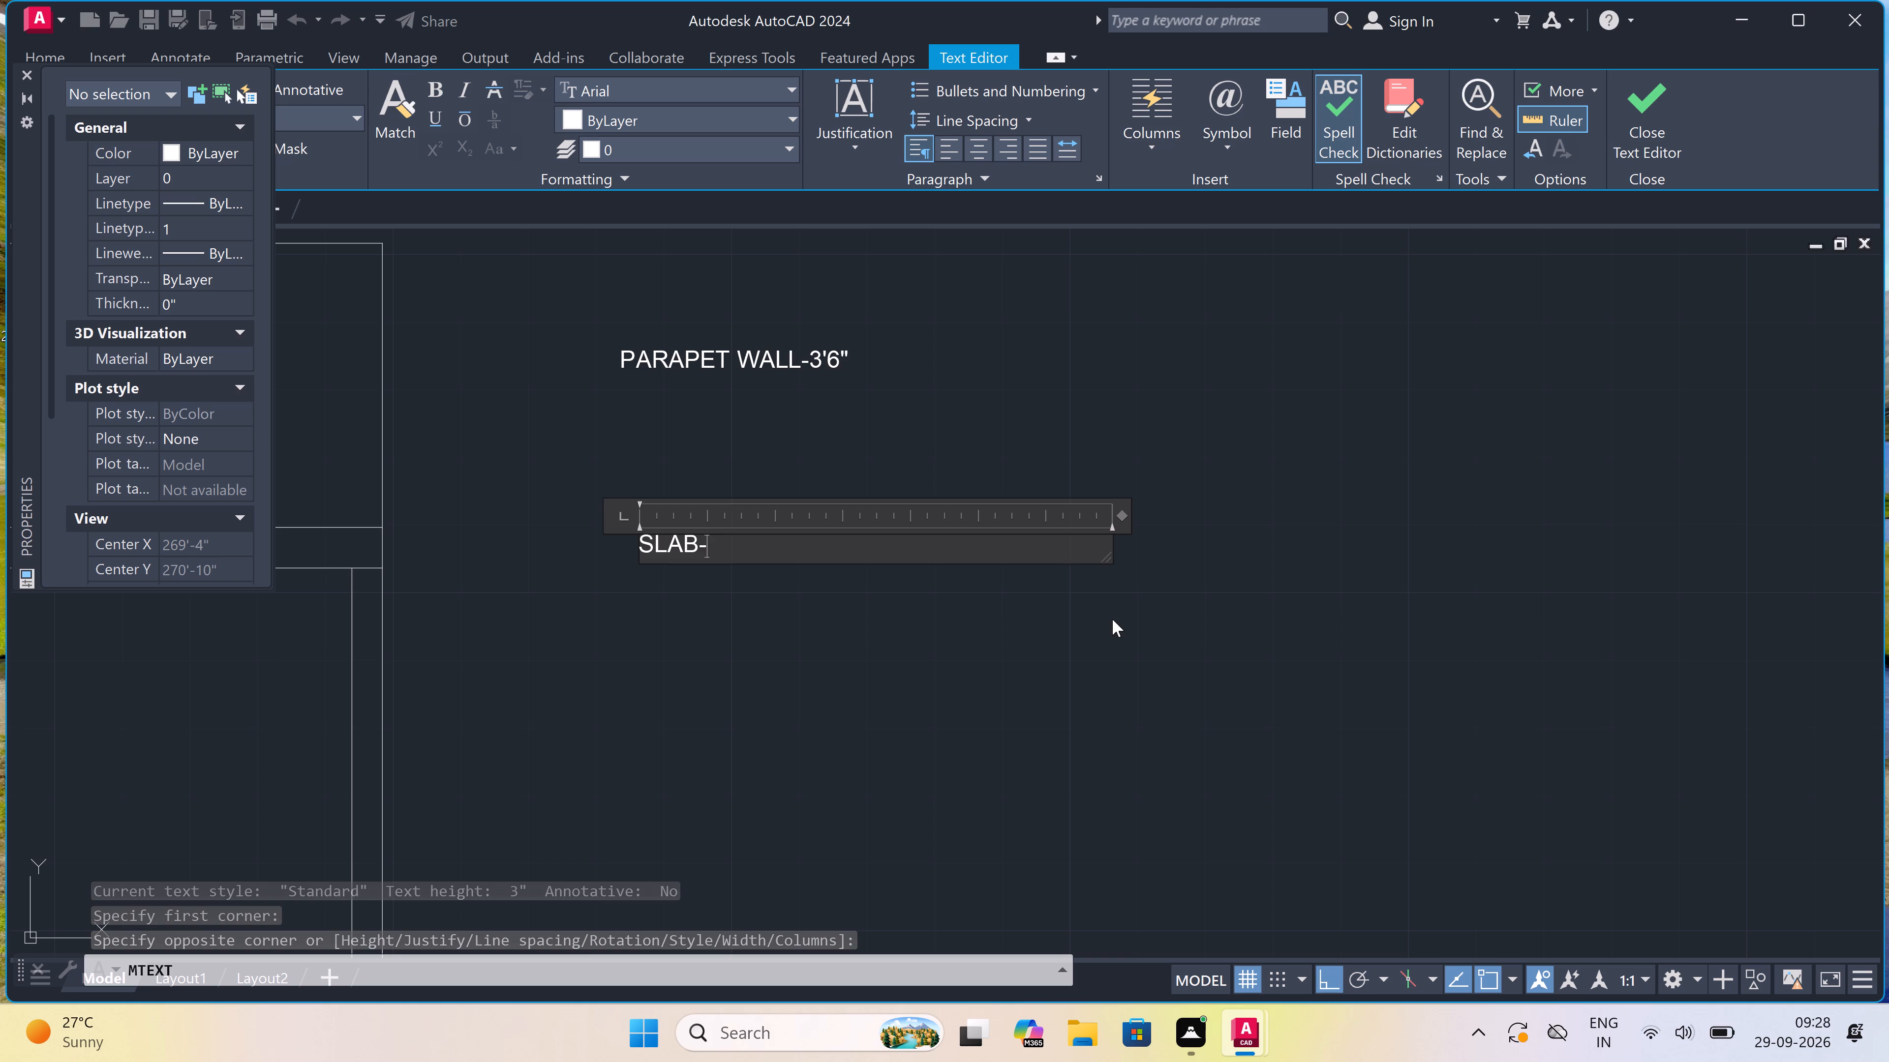
pyautogui.write('6"')
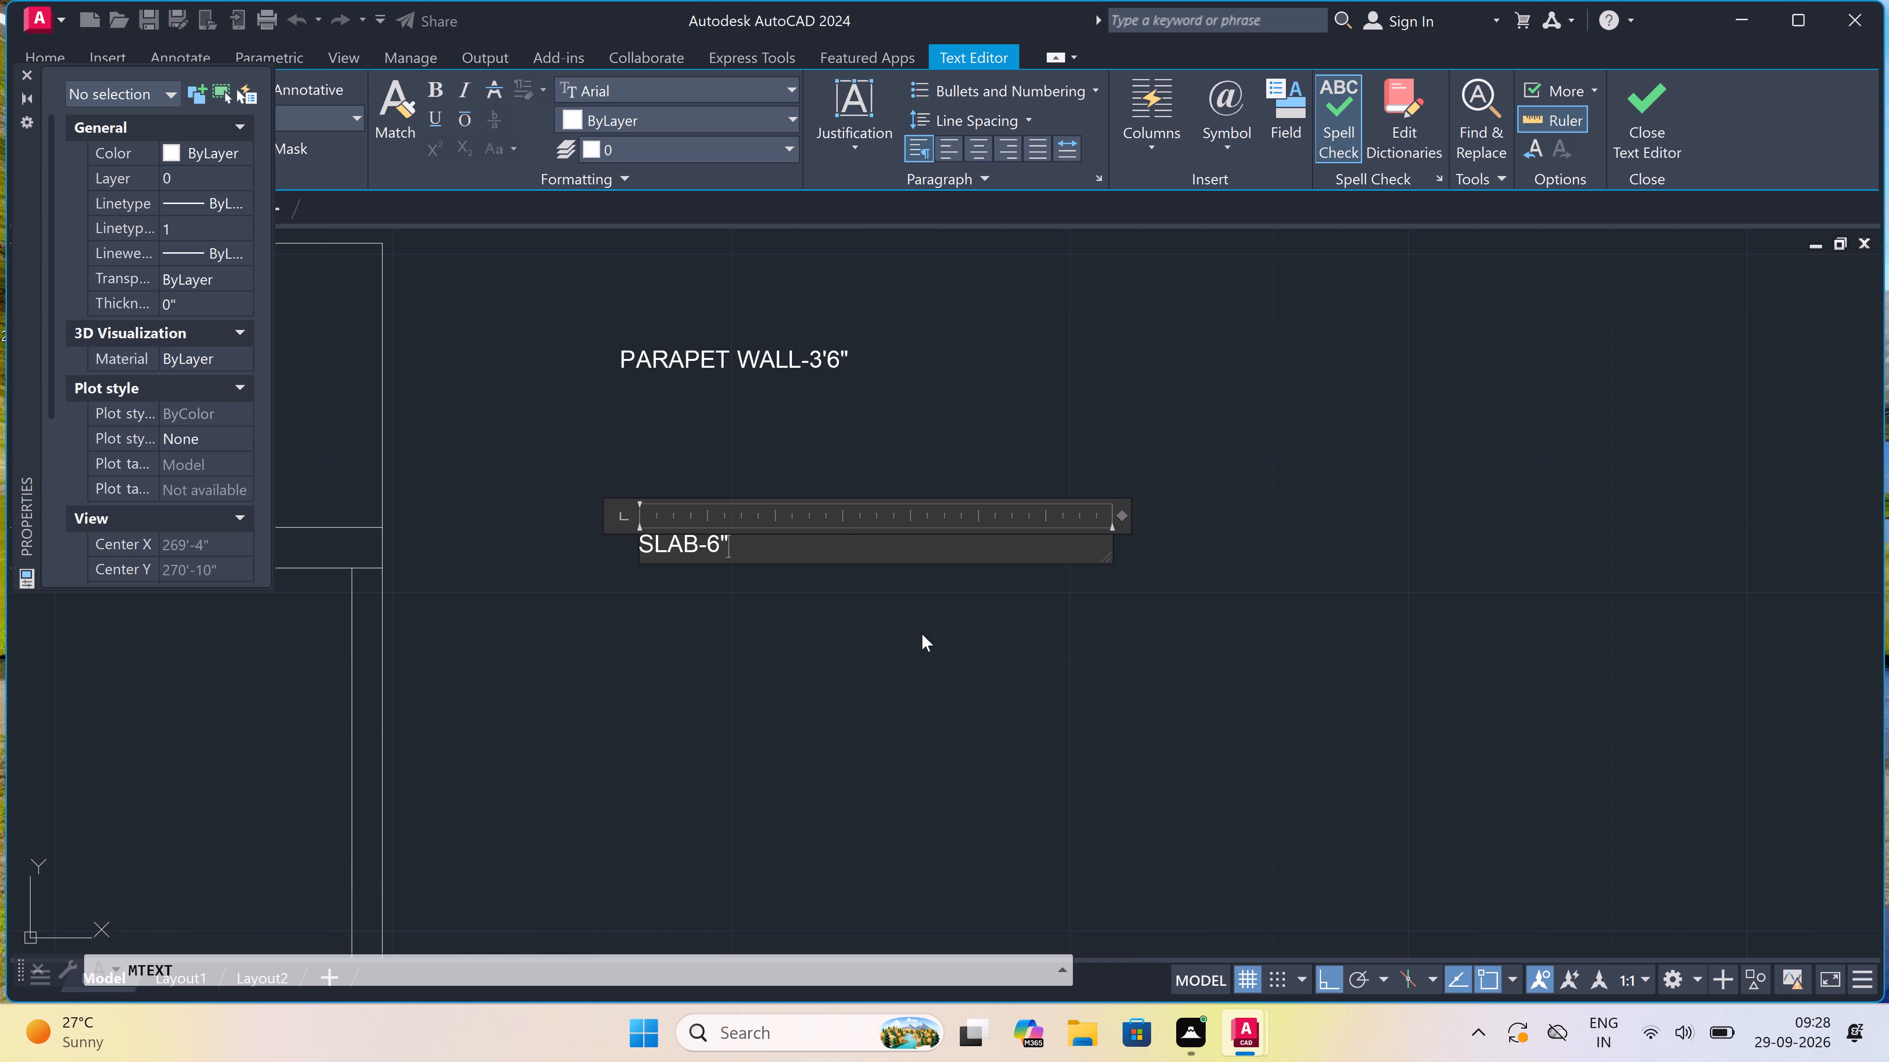
pyautogui.click(787, 609)
# Add the multiline text BRICK WALL-10' below the slab label, beside the section's top-storey wall.
pyautogui.scroll(-5, 796, 542)
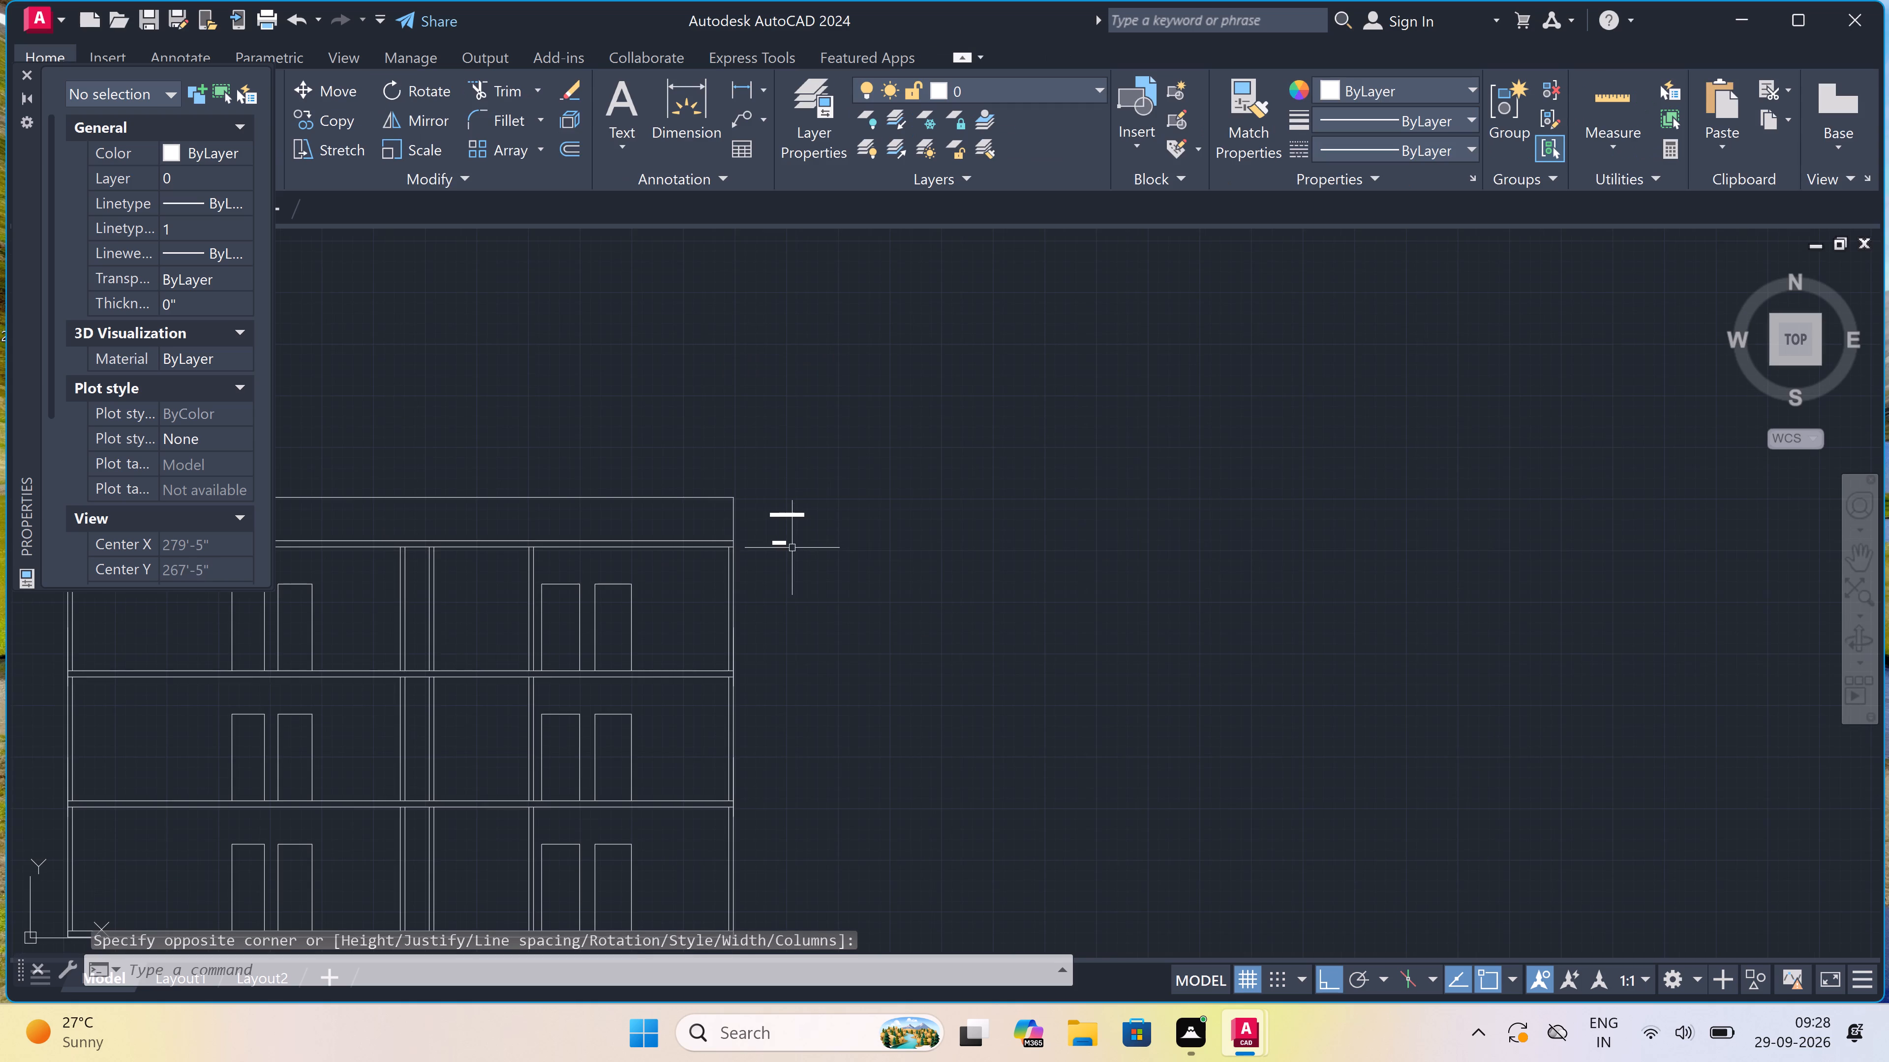
pyautogui.scroll(3, 786, 556)
pyautogui.press('space')
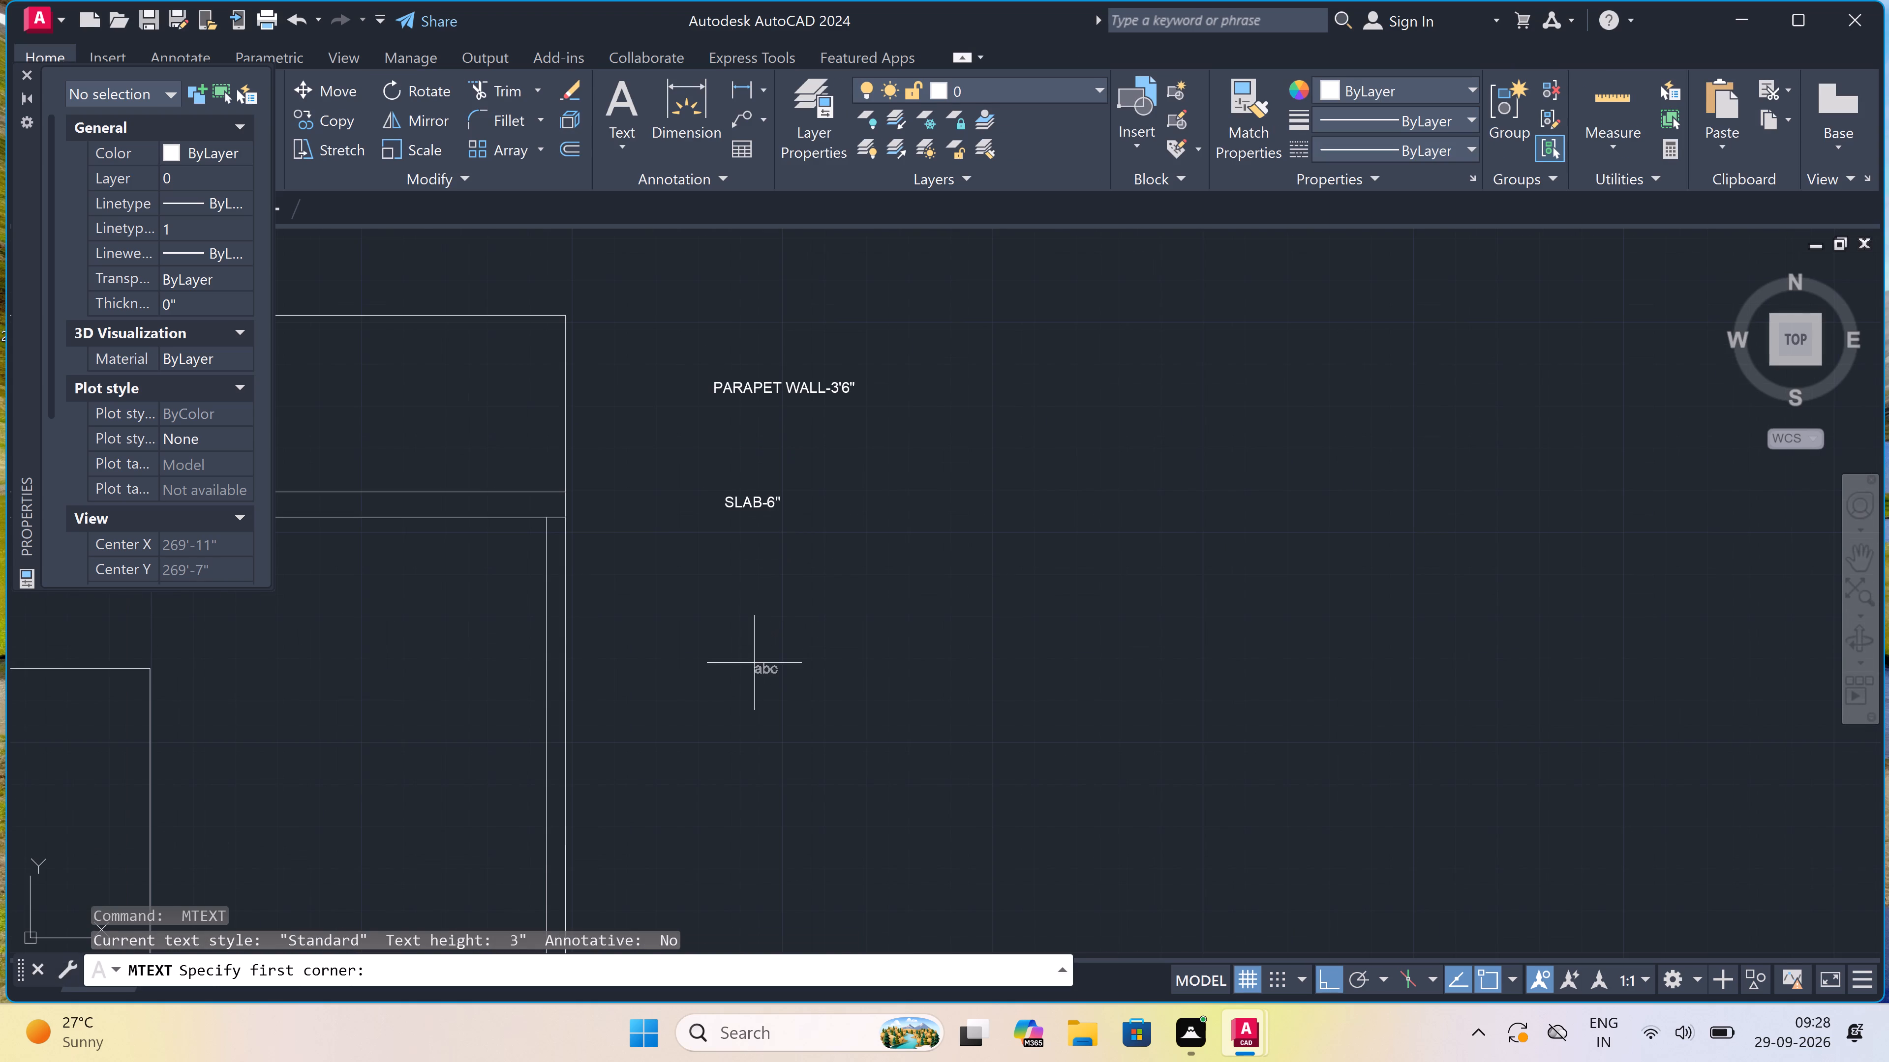
pyautogui.moveTo(729, 677); pyautogui.dragTo(747, 681)
pyautogui.click(1229, 719)
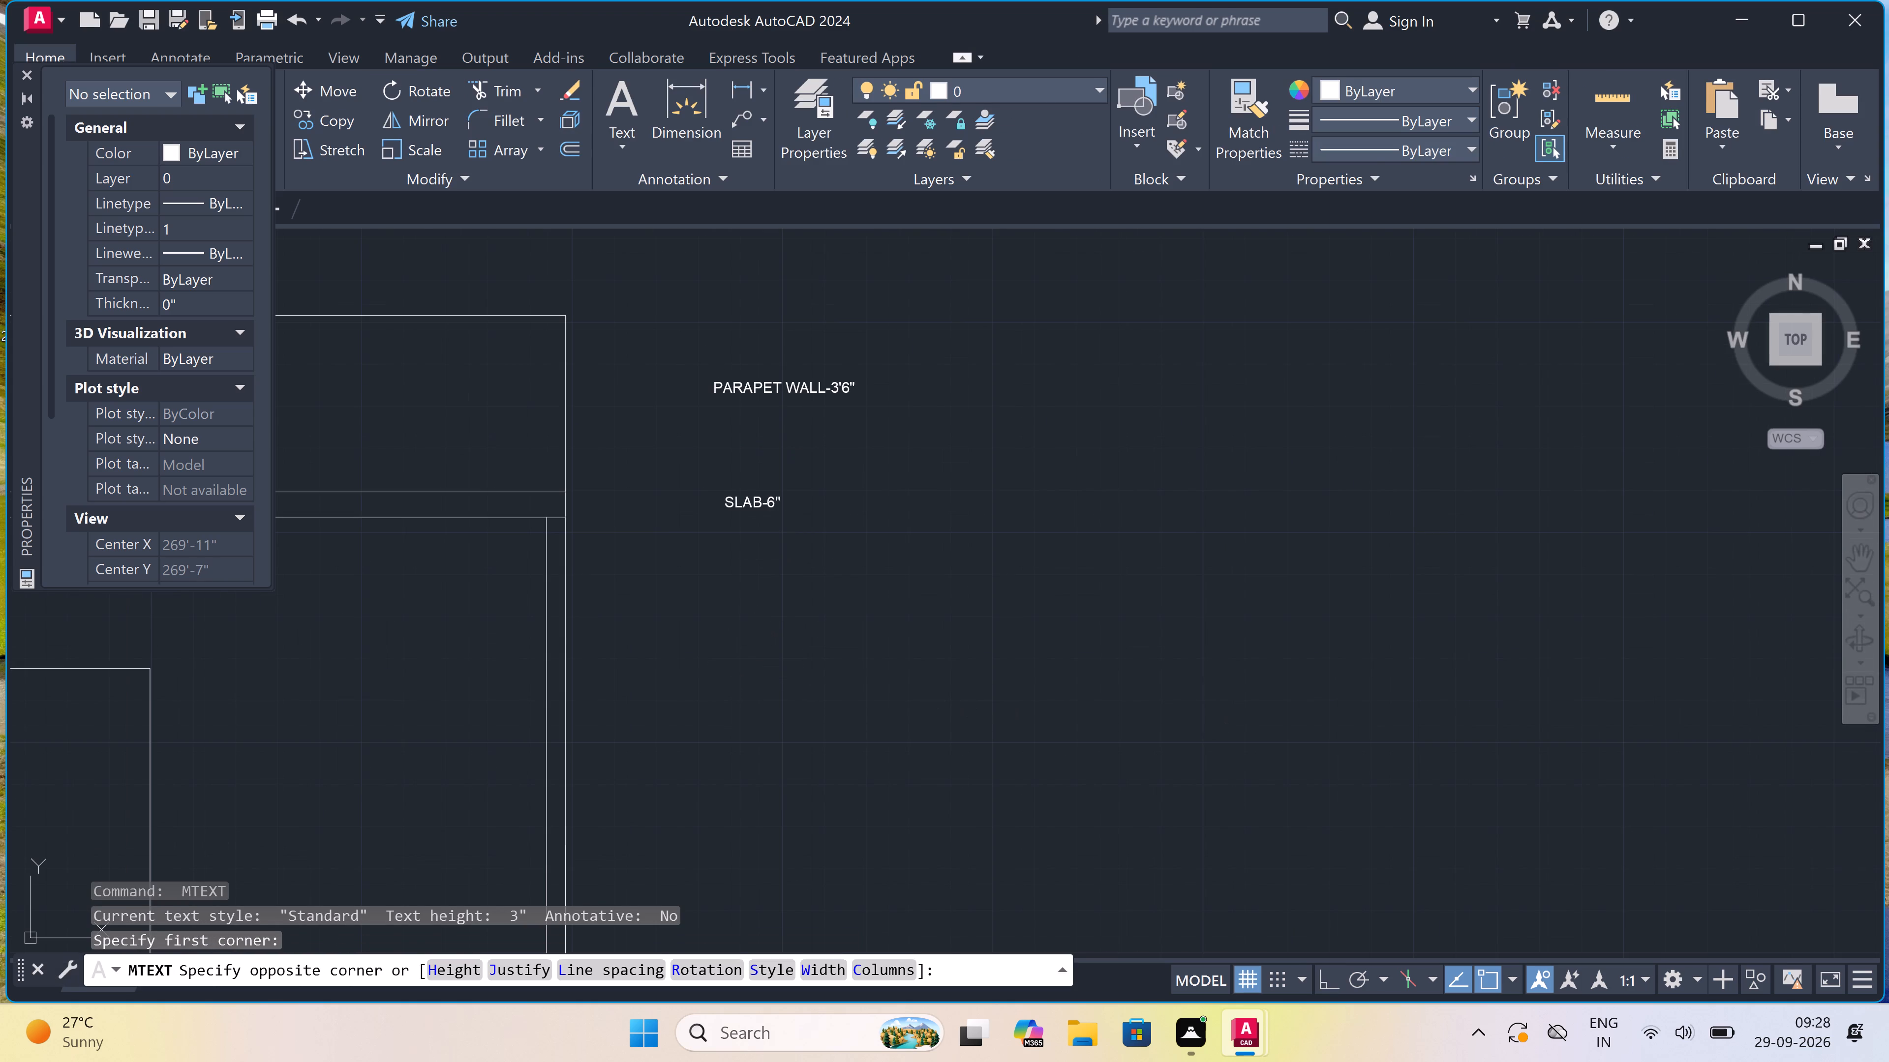
pyautogui.write("BRICK WALL-10'")
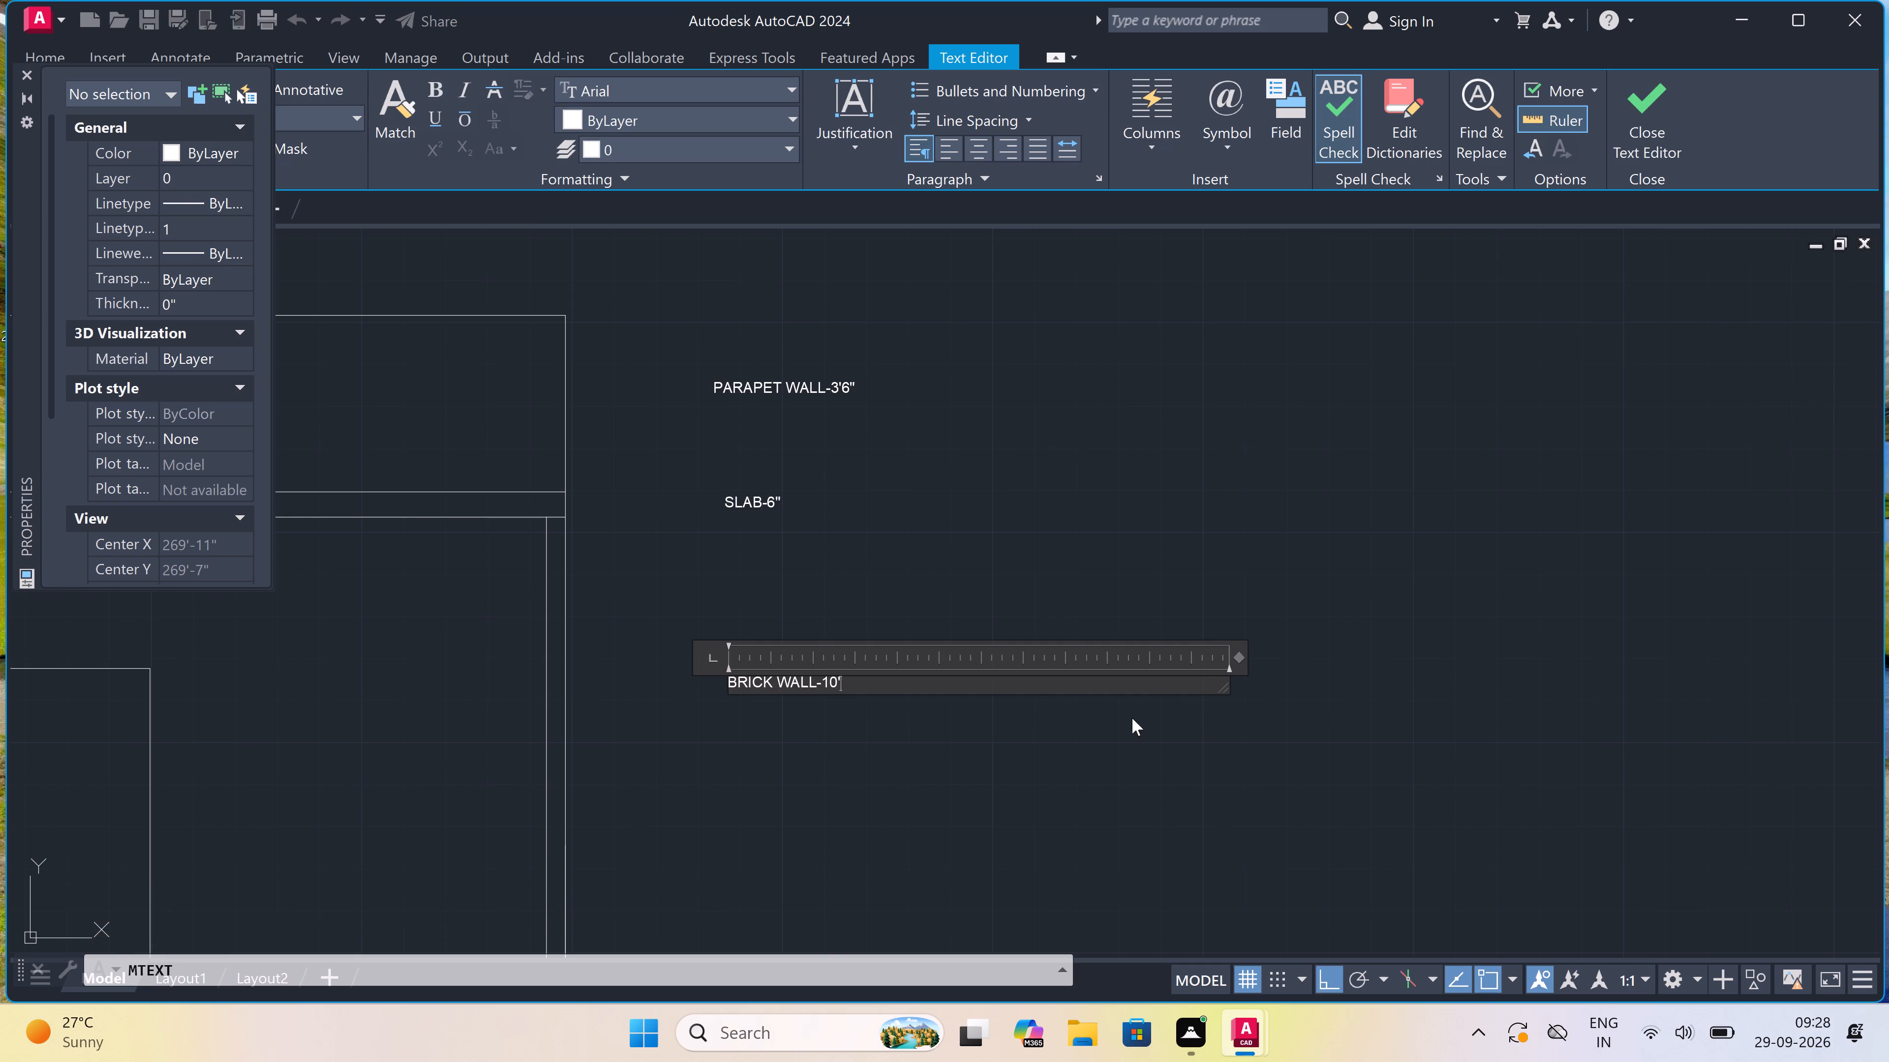
pyautogui.moveTo(925, 759); pyautogui.dragTo(926, 764)
# Add another multiline text SLAB-6" to the right of the section's base slab.
pyautogui.scroll(-7, 924, 630)
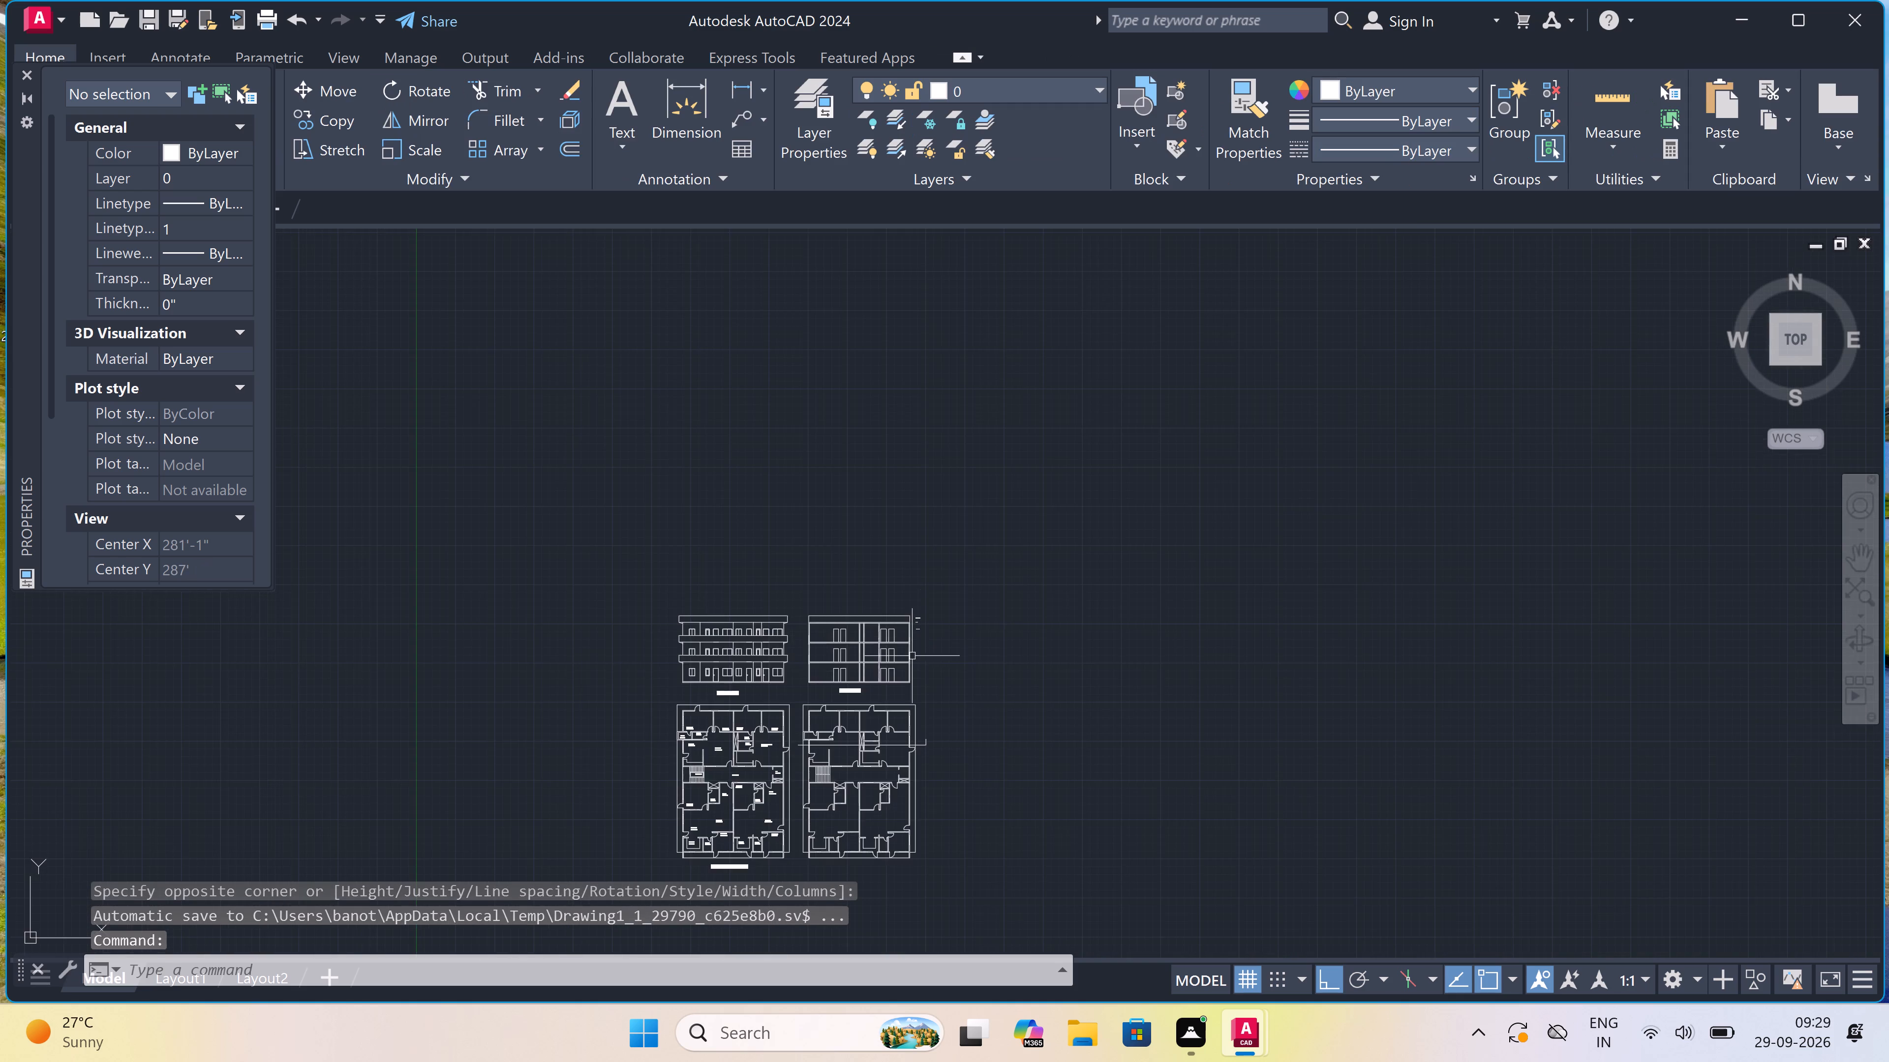
pyautogui.scroll(5, 912, 656)
pyautogui.scroll(-2, 930, 716)
pyautogui.scroll(2, 931, 768)
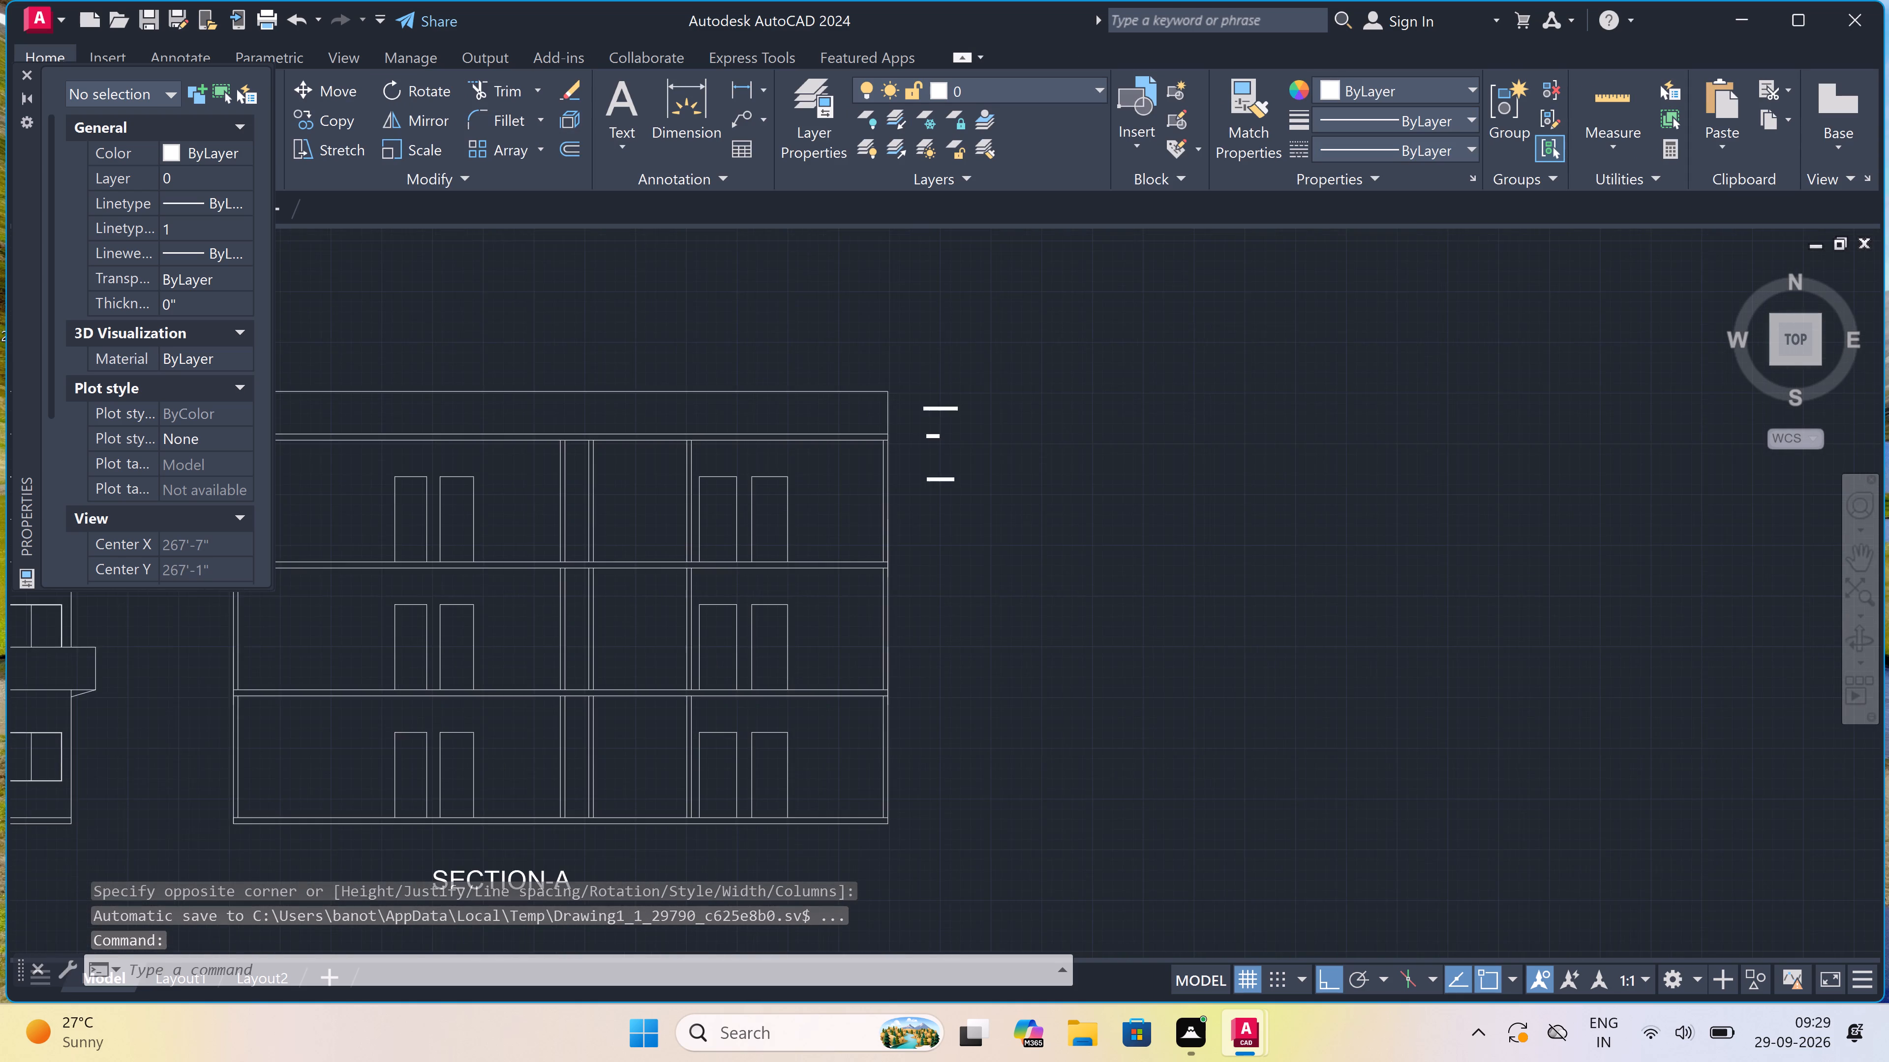
pyautogui.press('space')
pyautogui.click(947, 852)
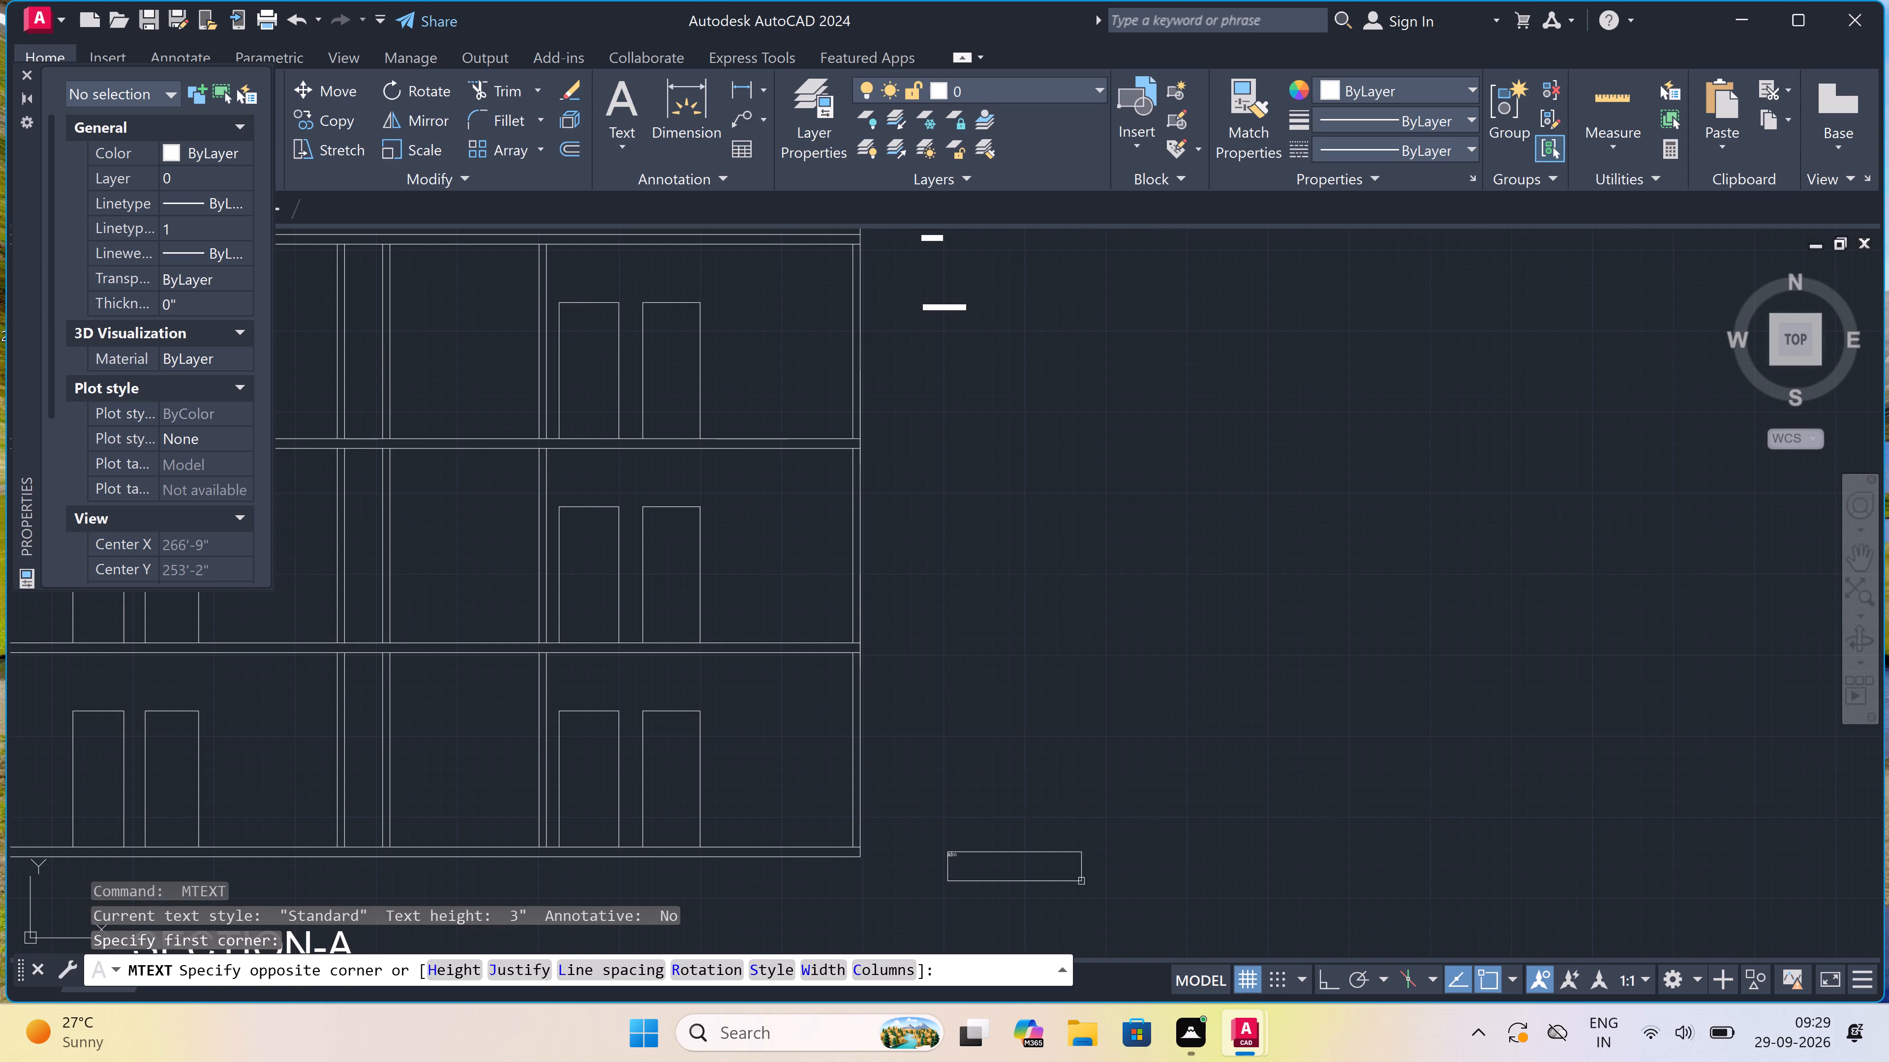
pyautogui.click(1227, 871)
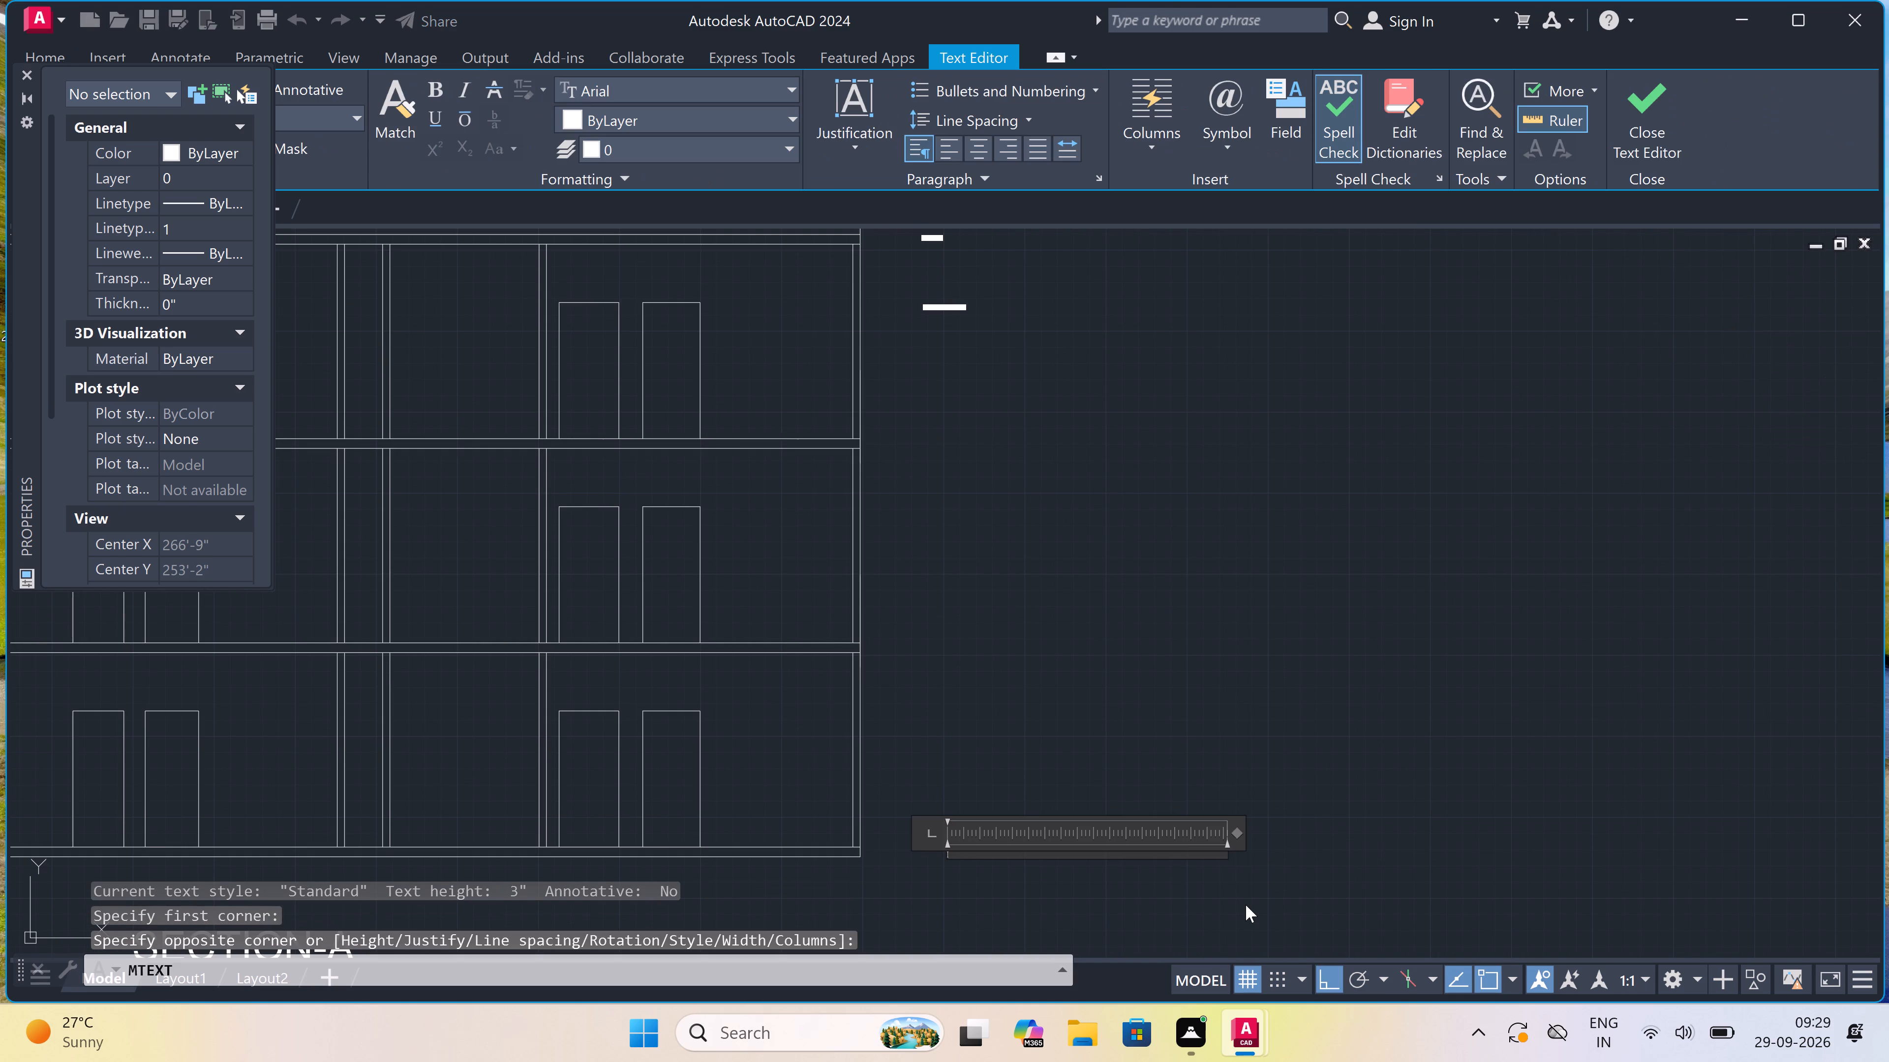
pyautogui.write('SLAB-')
pyautogui.write('6"')
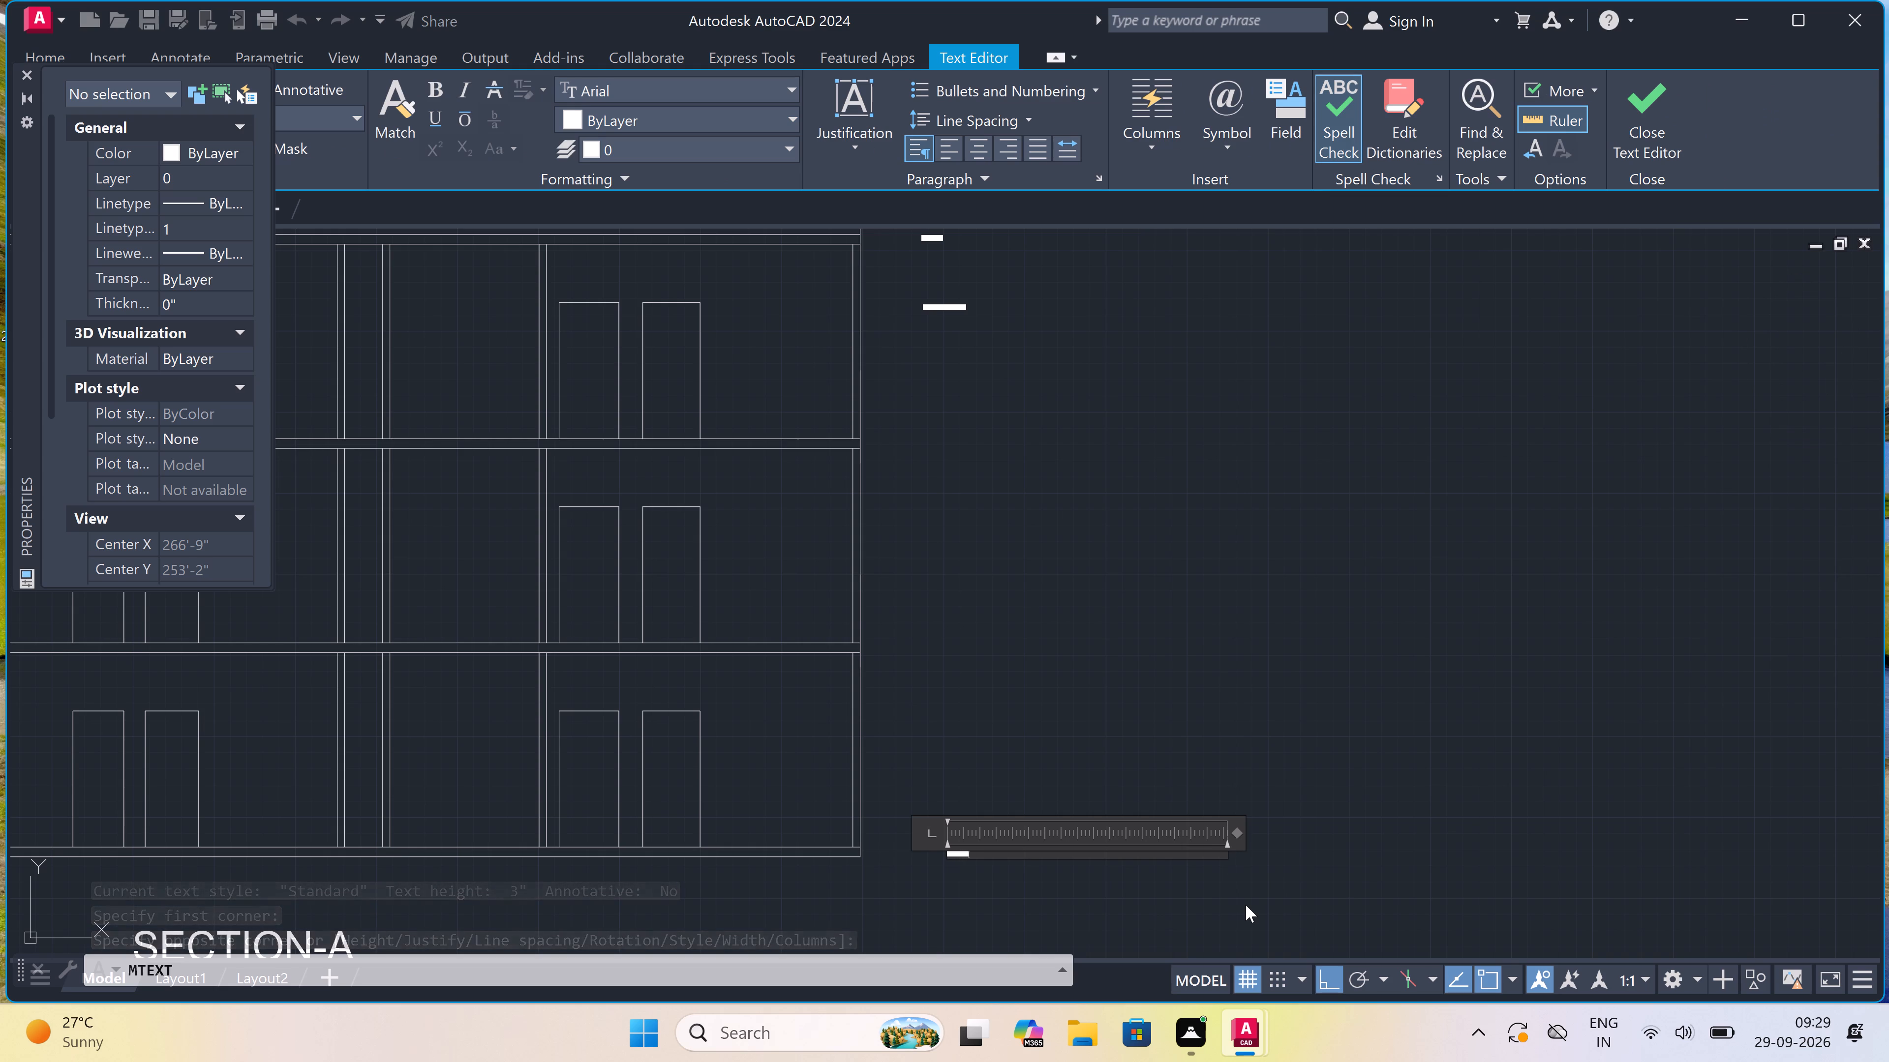
pyautogui.scroll(-2, 1110, 739)
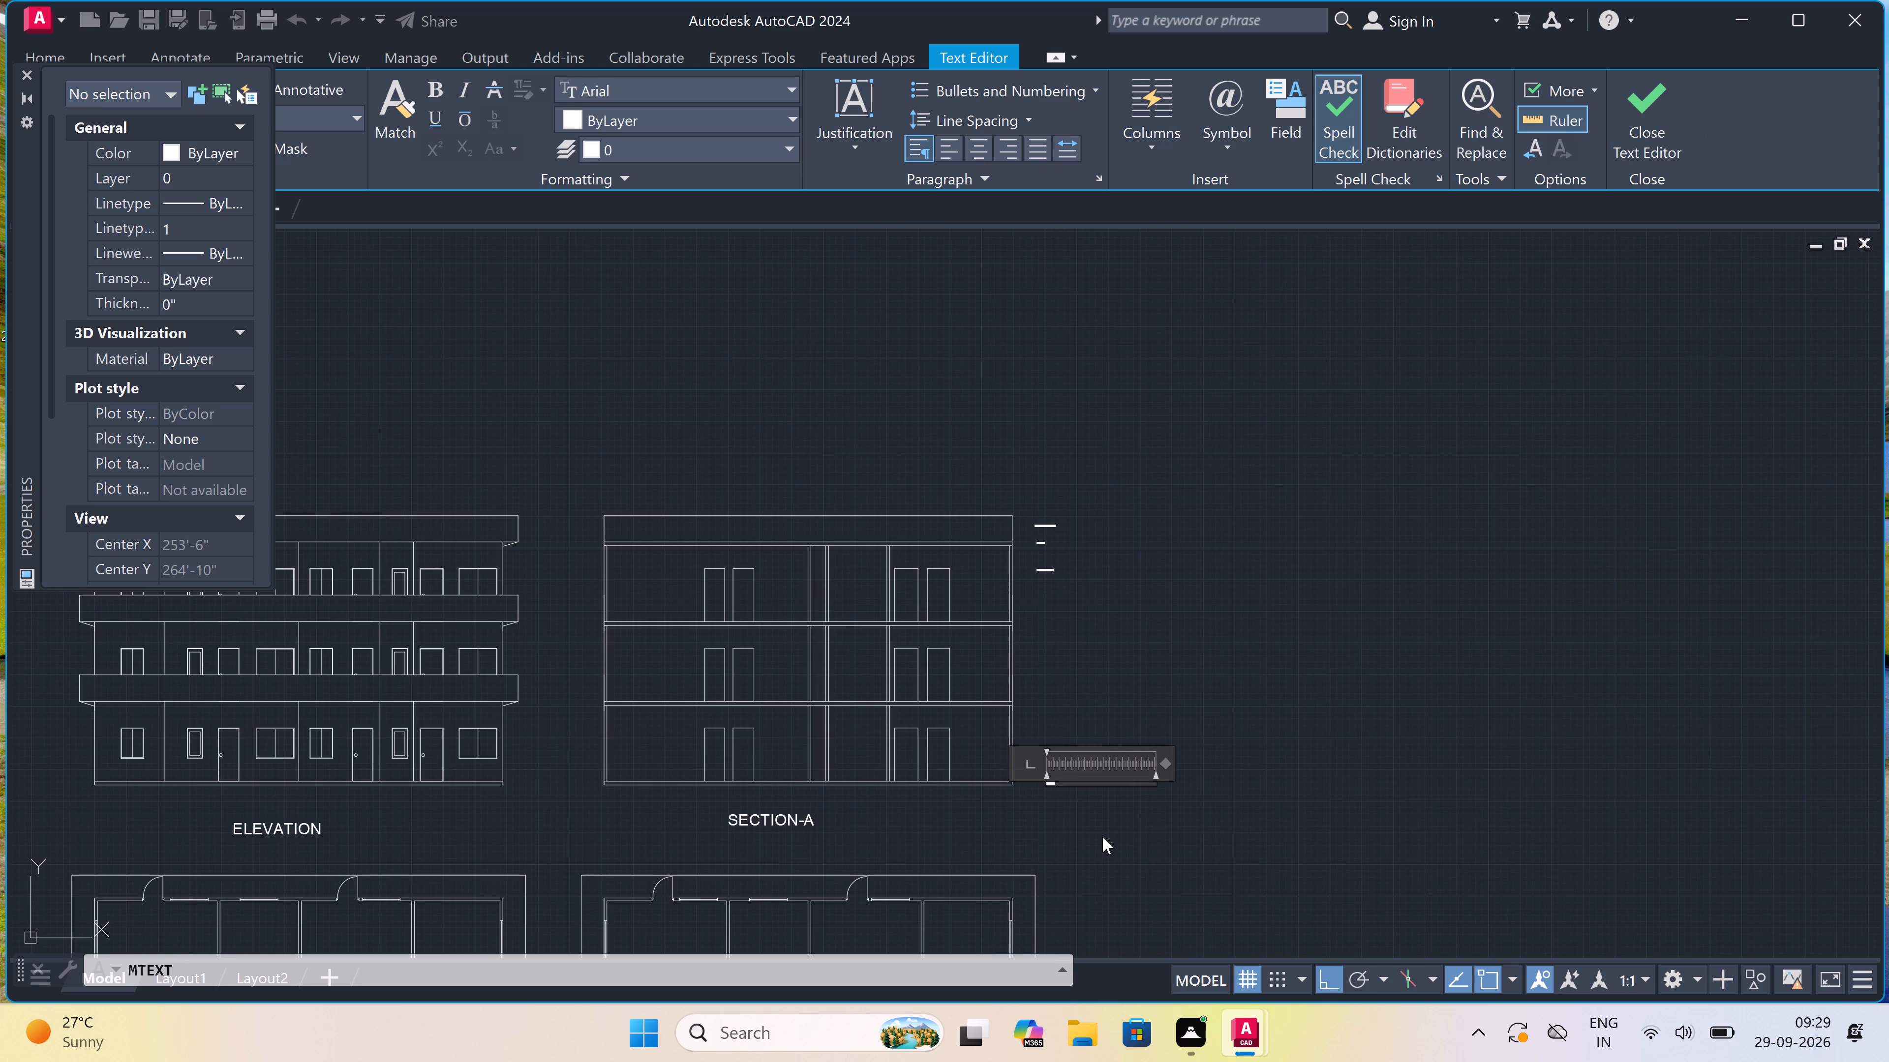
pyautogui.scroll(3, 1105, 843)
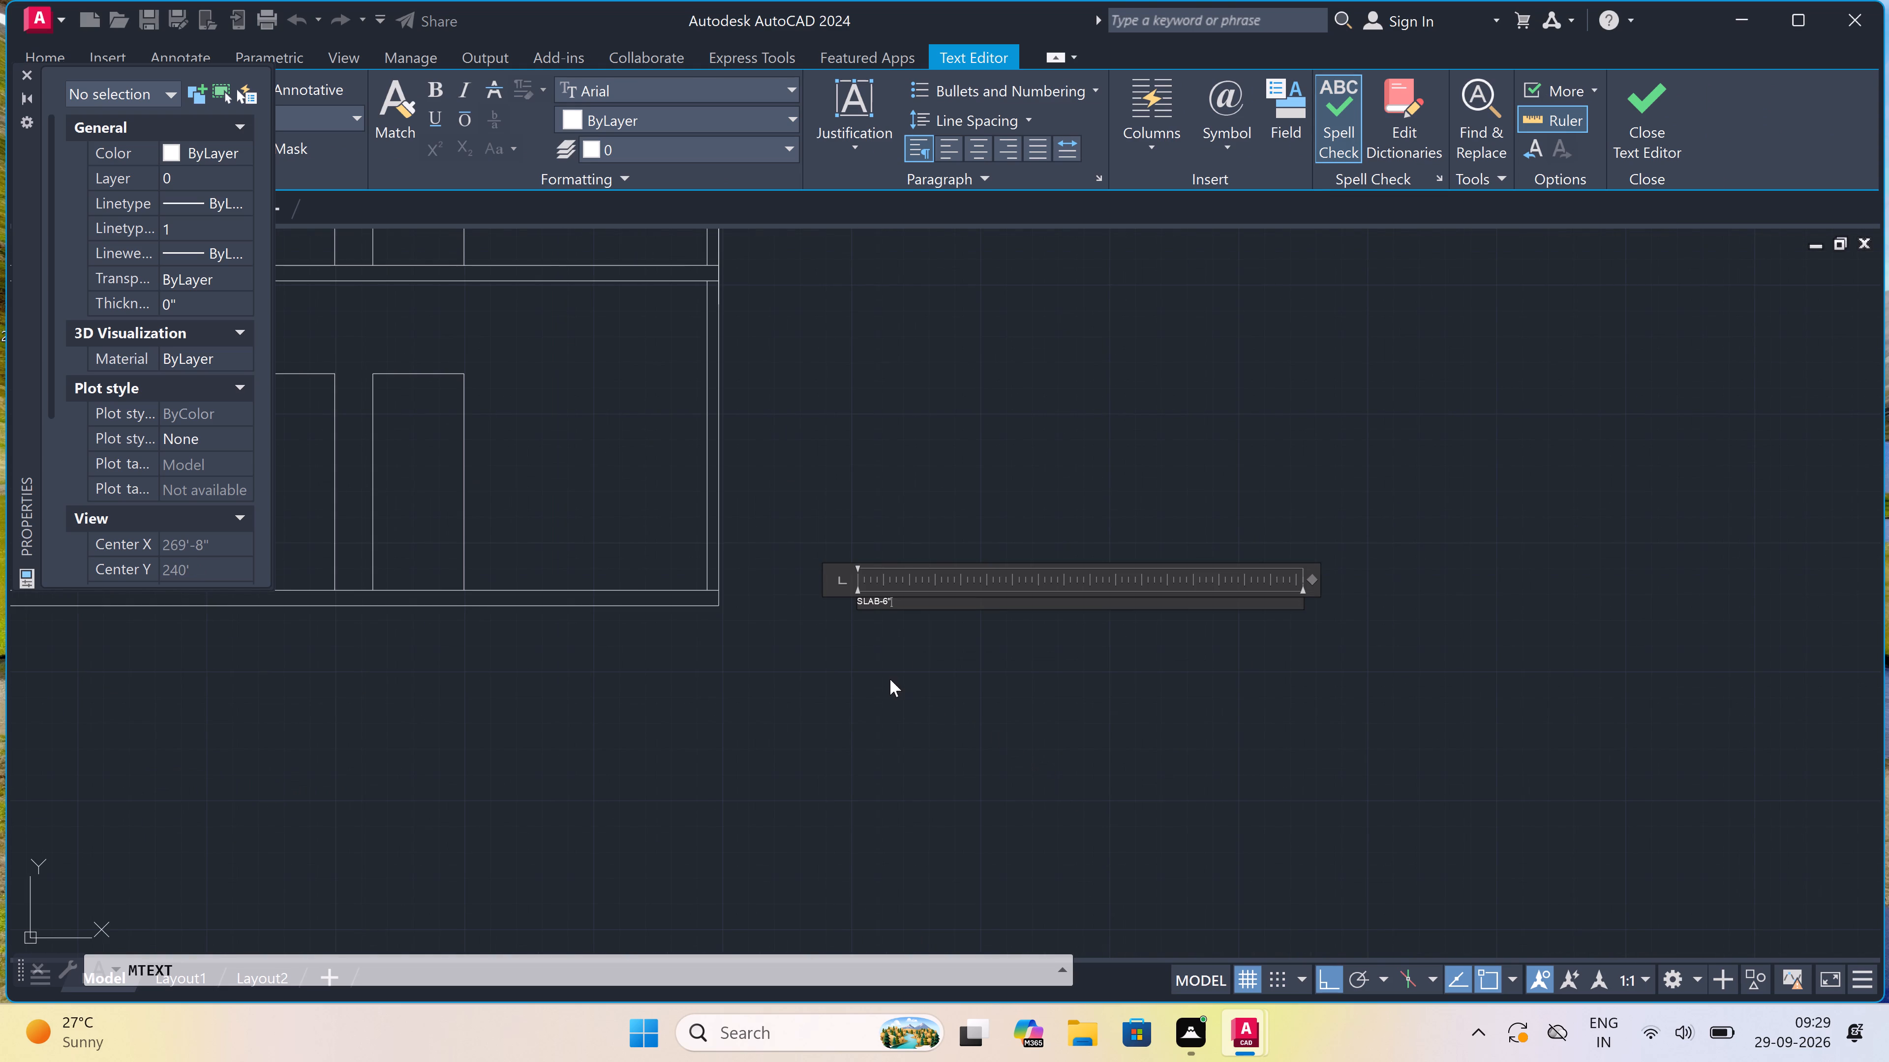
pyautogui.scroll(2, 885, 676)
pyautogui.click(876, 666)
# Set the text height of the four labels beside Section-A to 9".
pyautogui.scroll(-3, 915, 515)
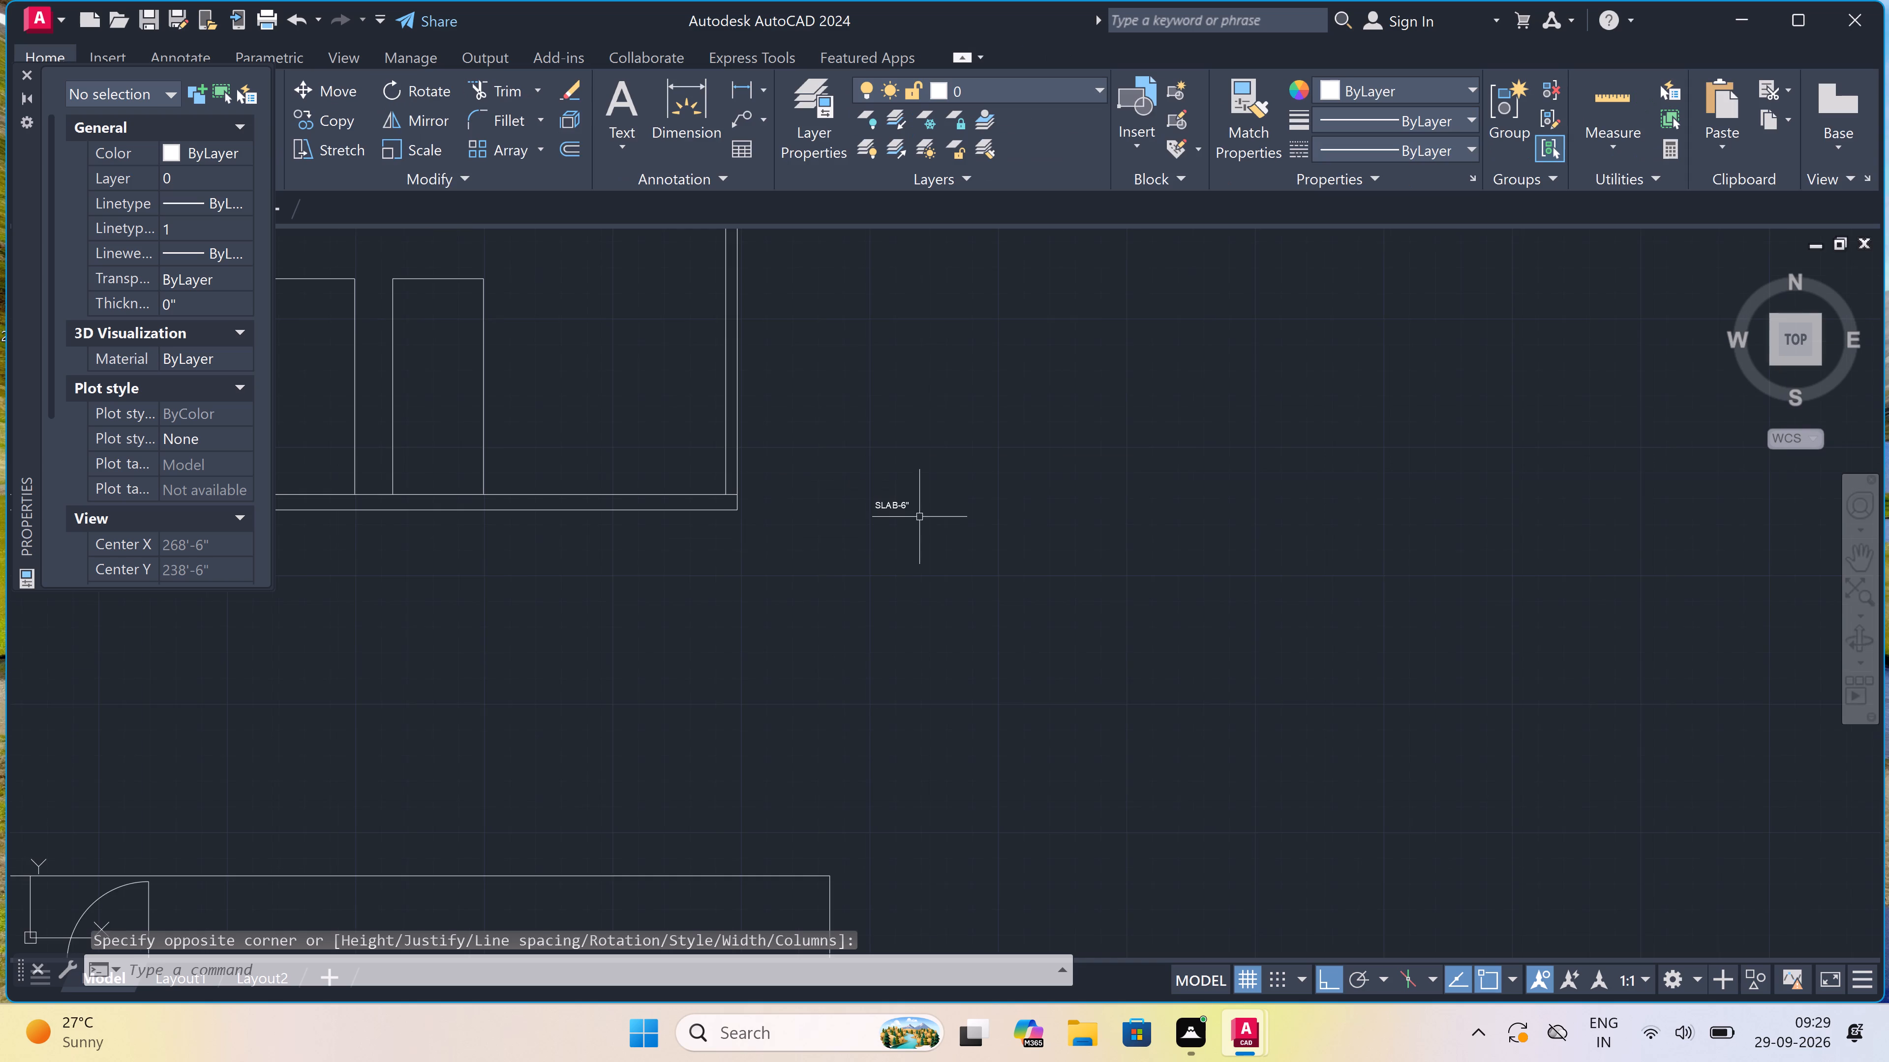
pyautogui.scroll(-4, 925, 522)
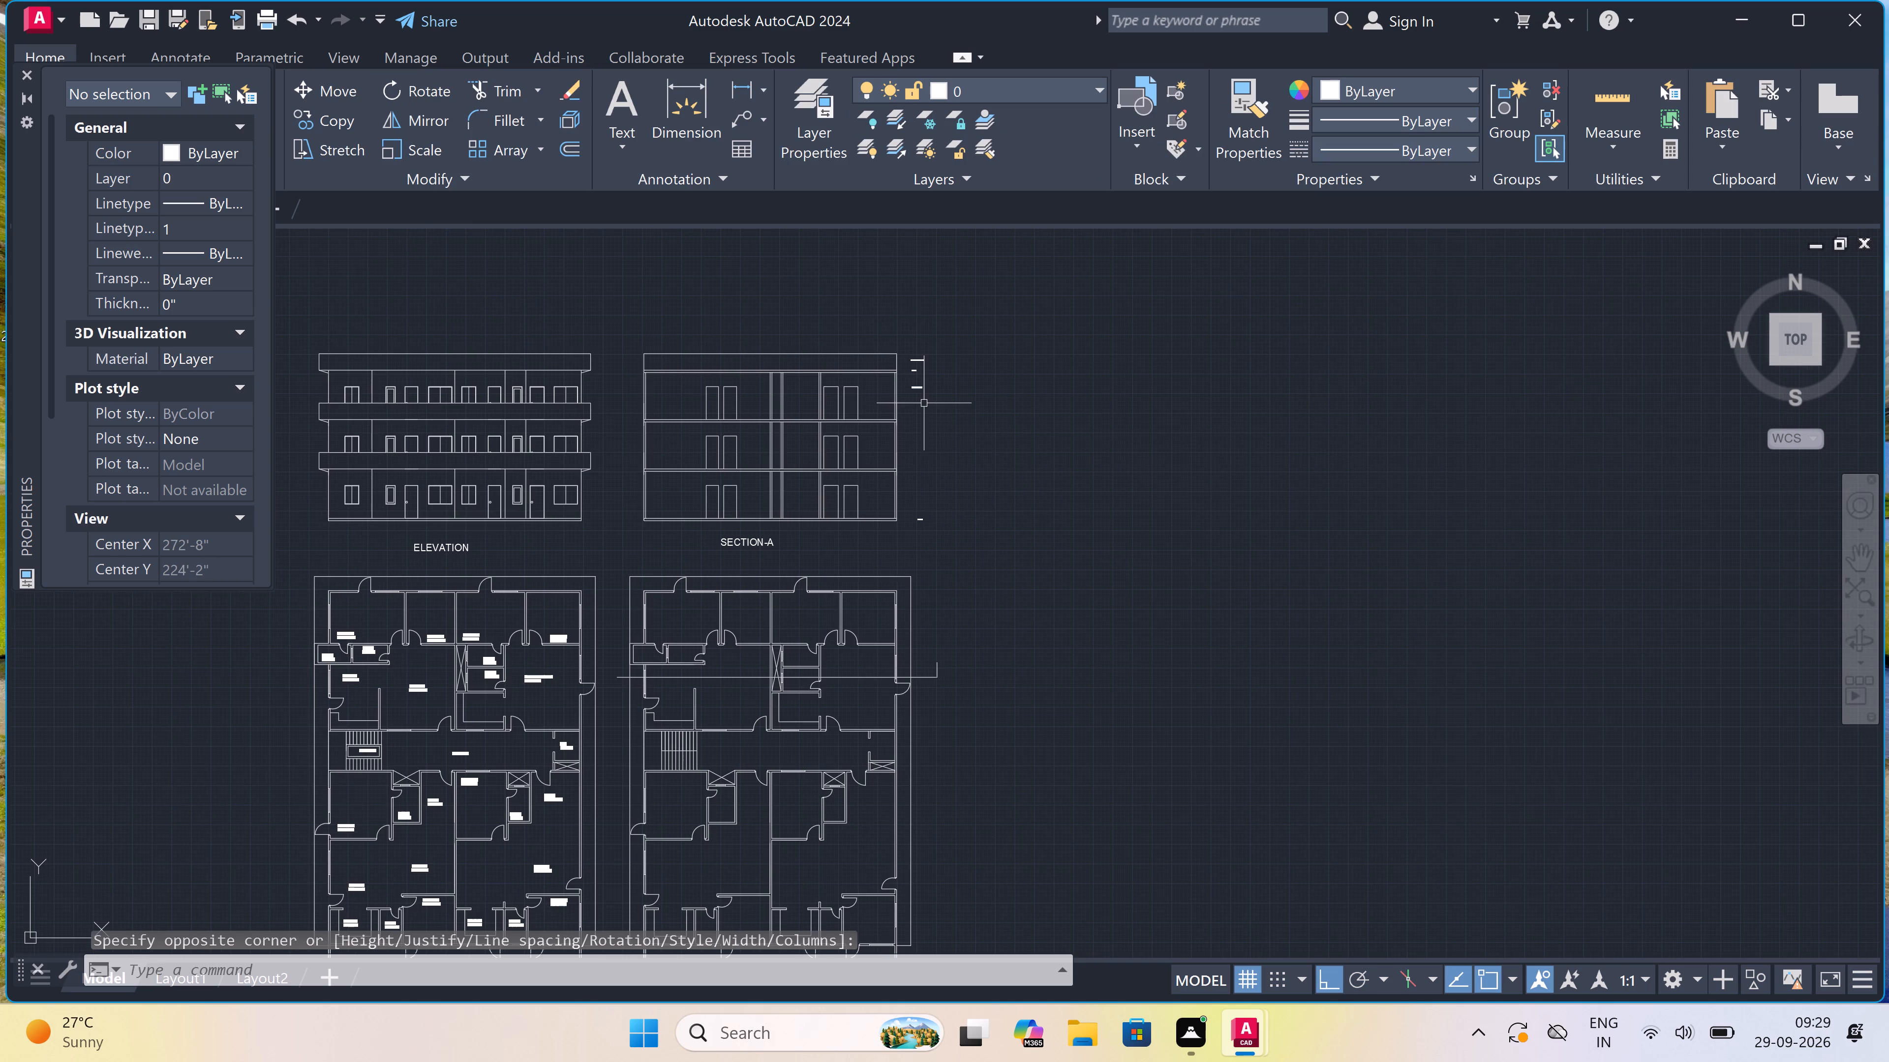
pyautogui.scroll(1, 928, 334)
pyautogui.click(937, 338)
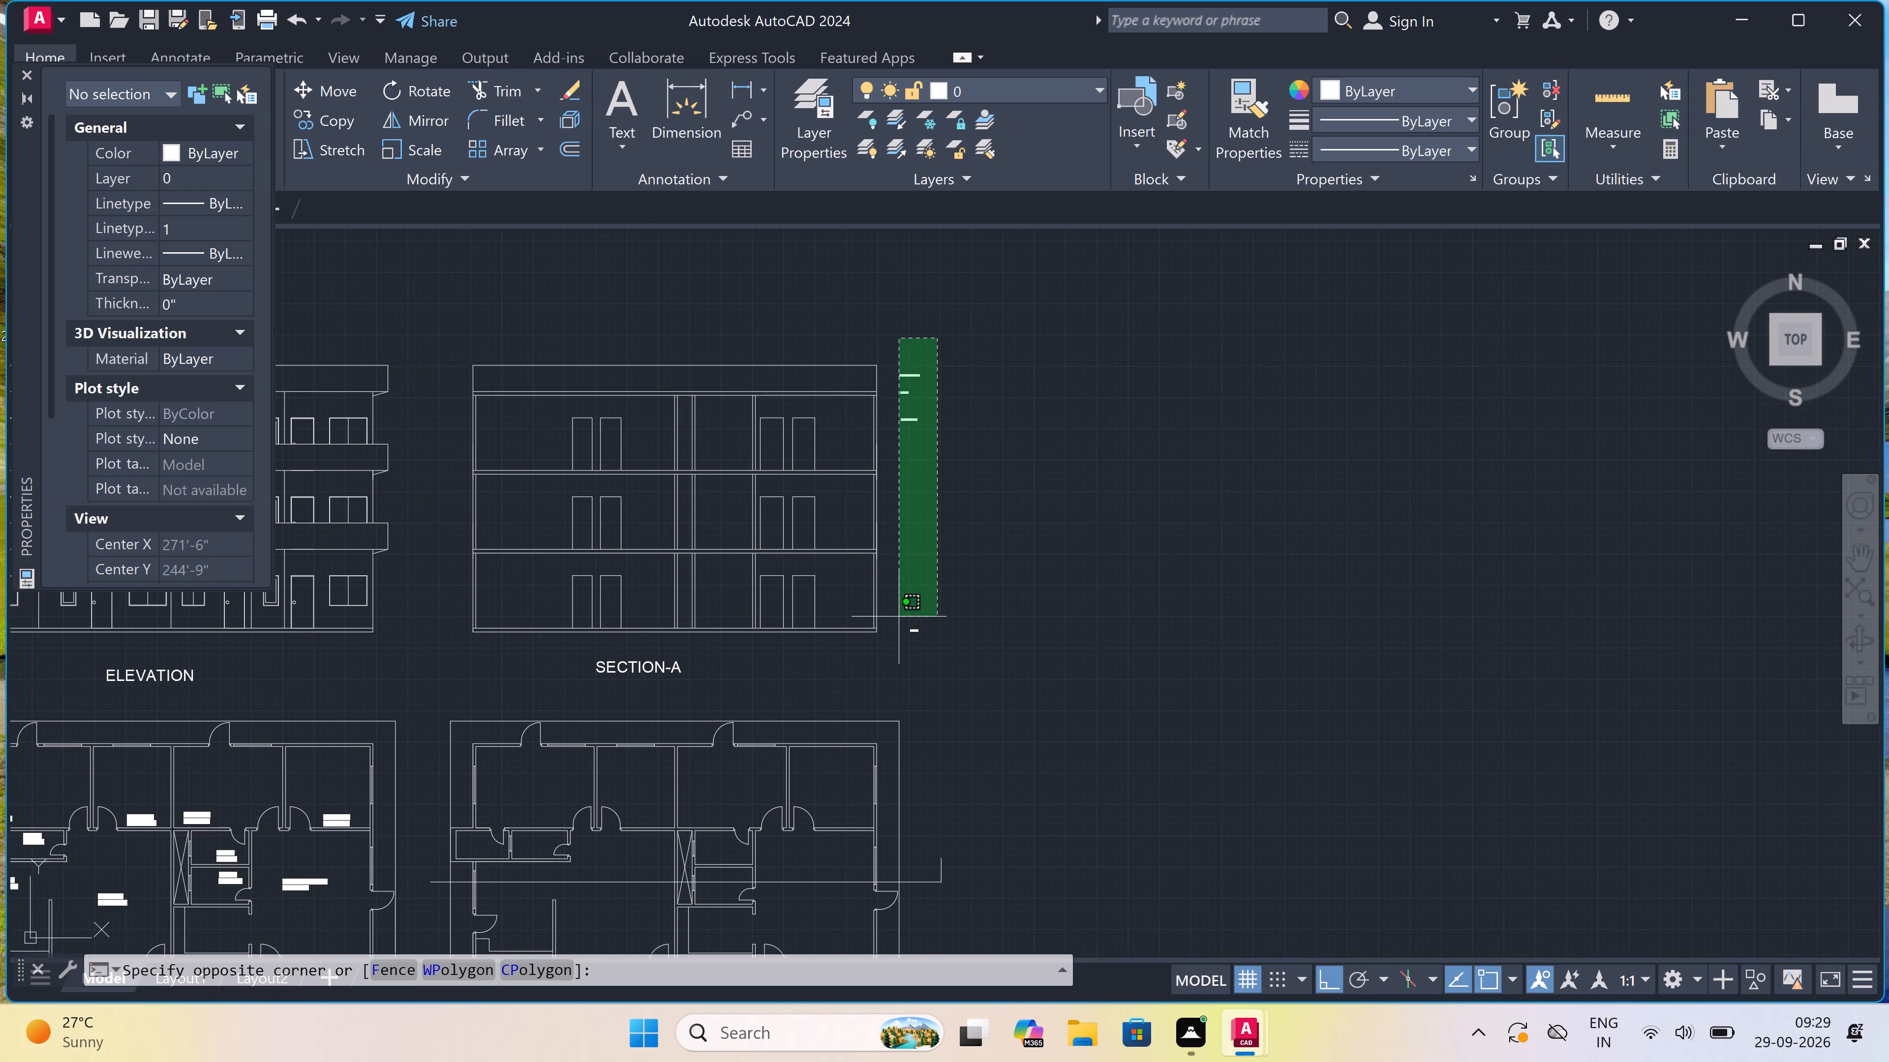
pyautogui.click(897, 641)
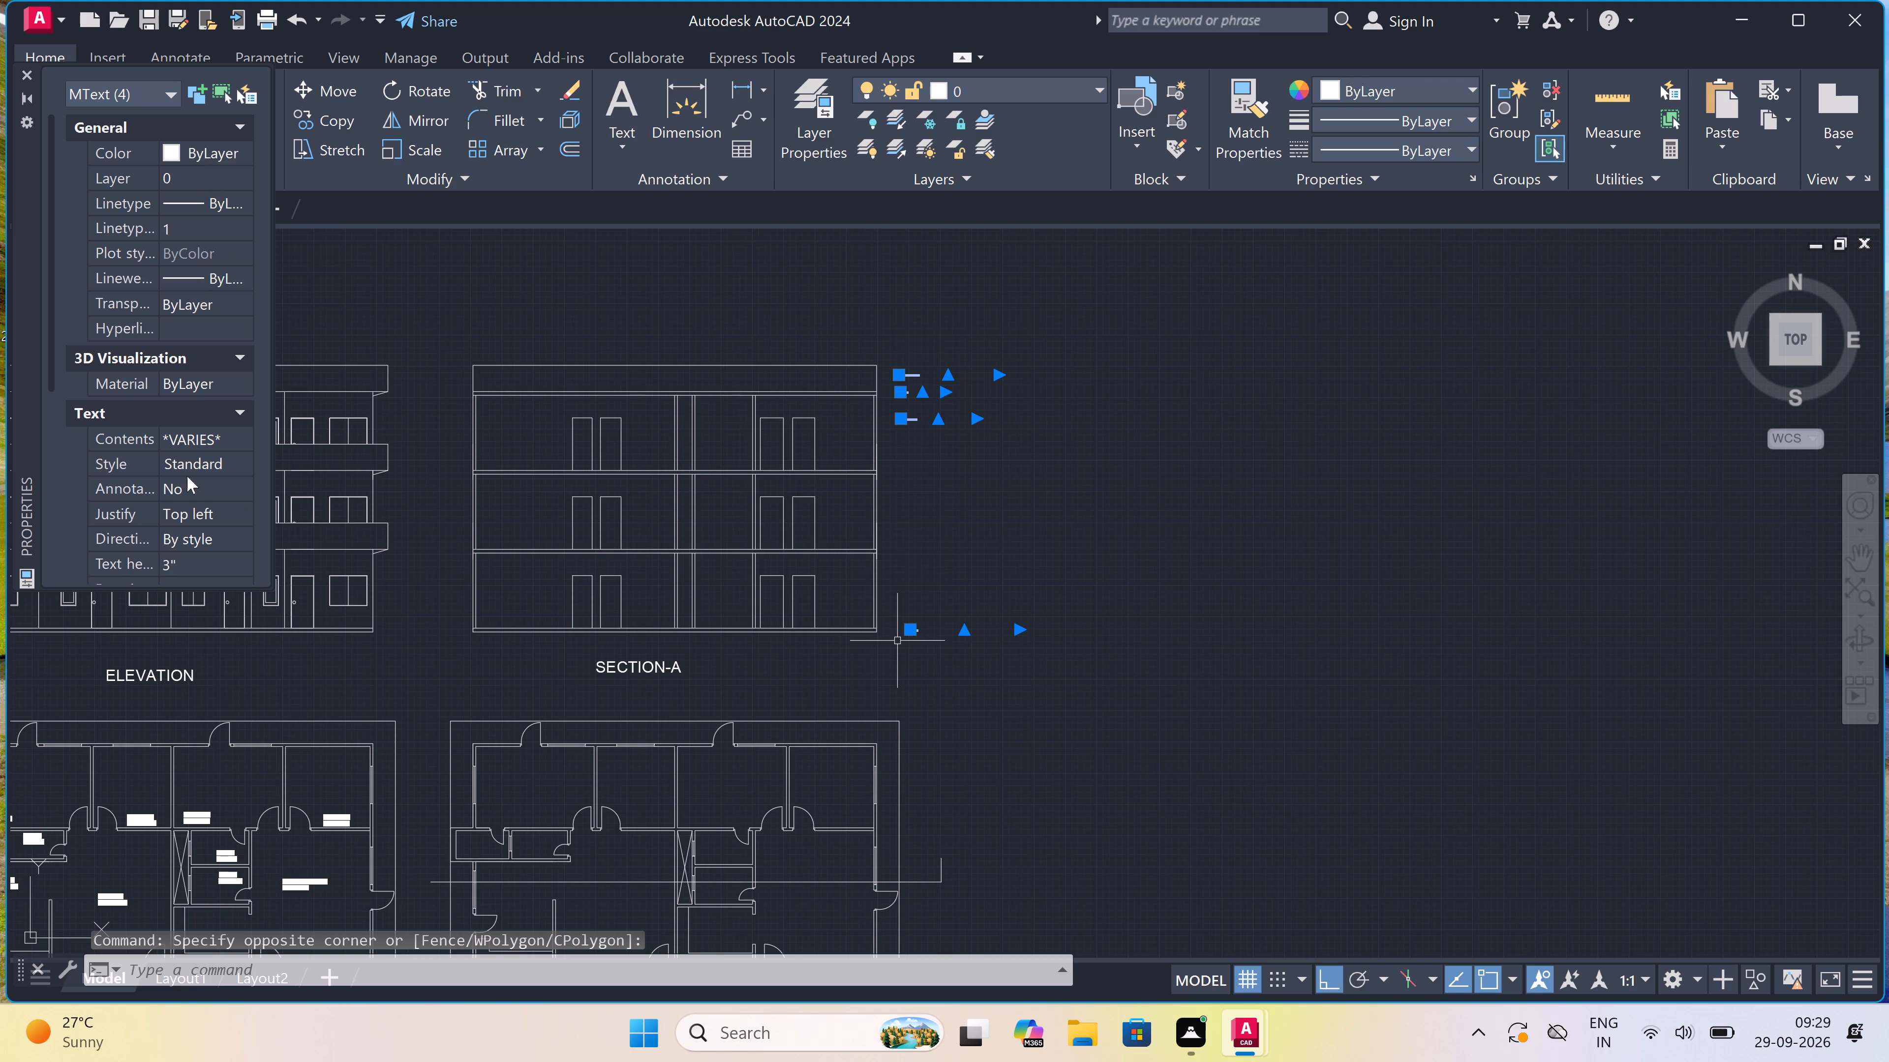
pyautogui.click(199, 561)
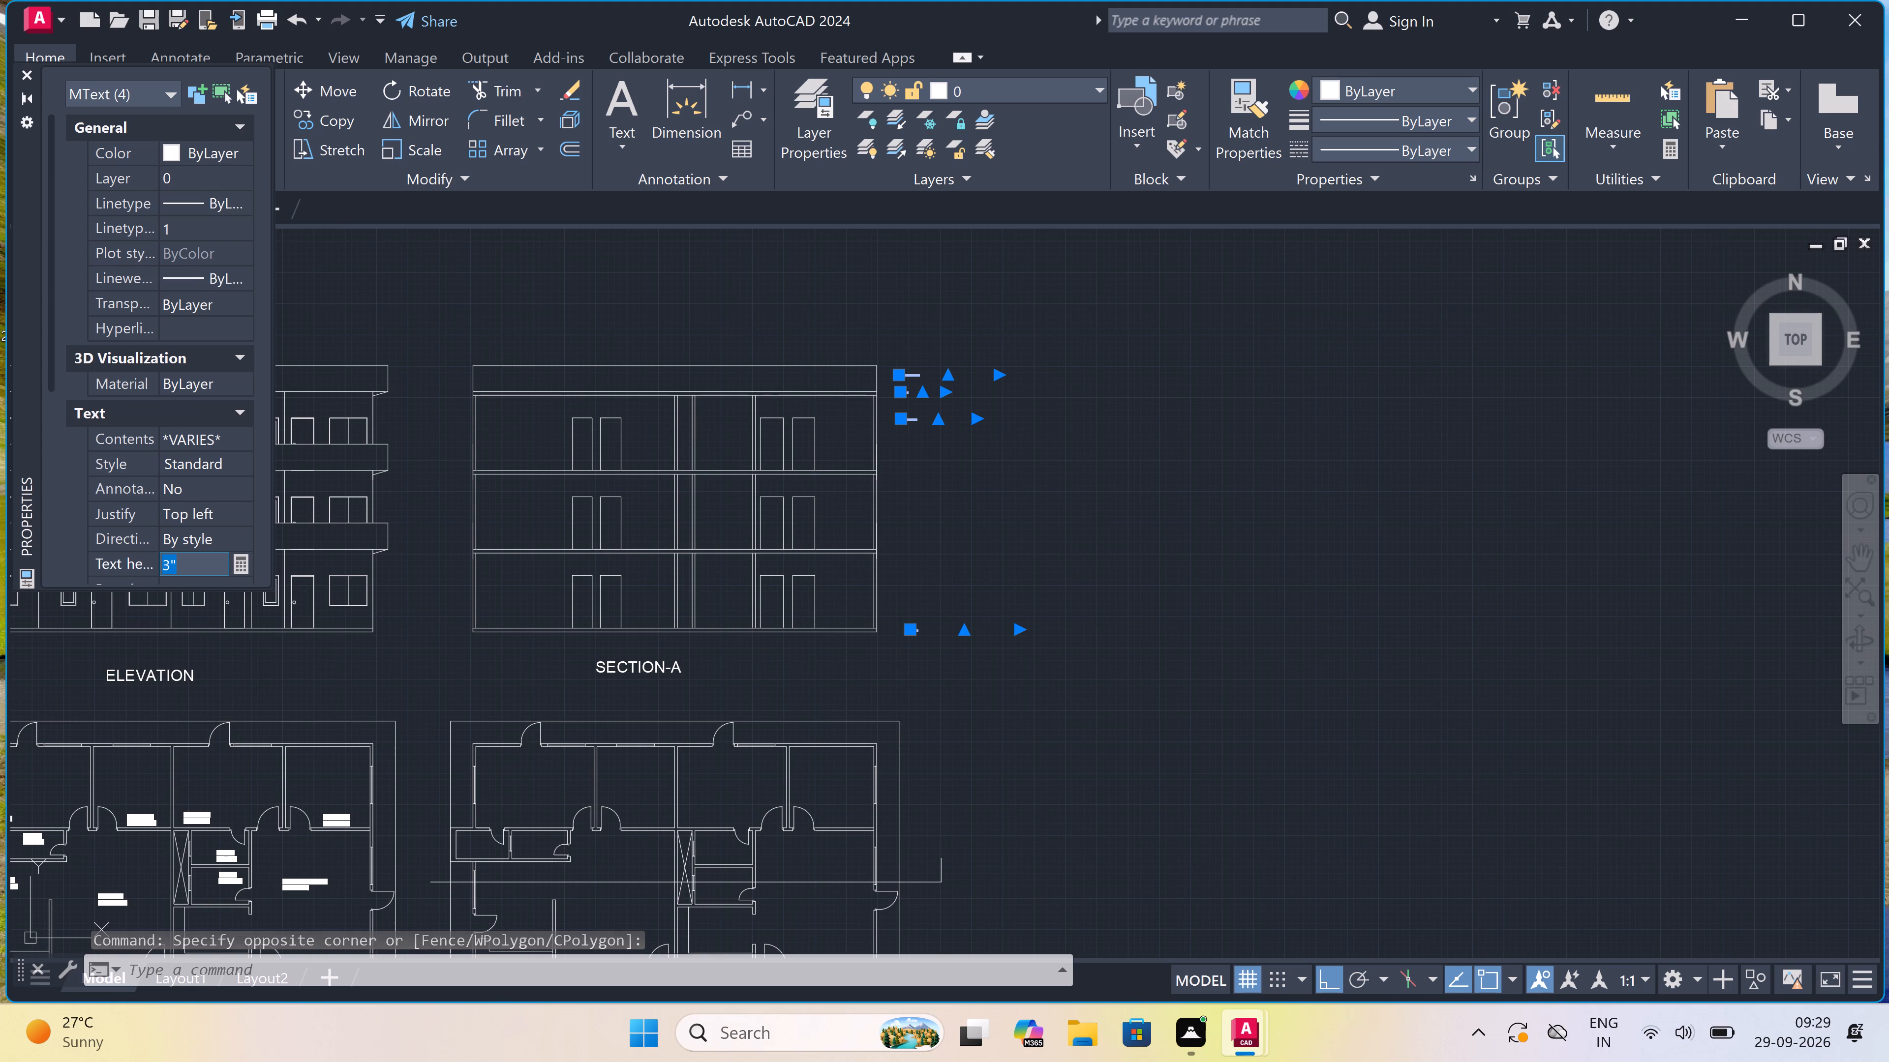
pyautogui.press('BackSpace')
pyautogui.press('9')
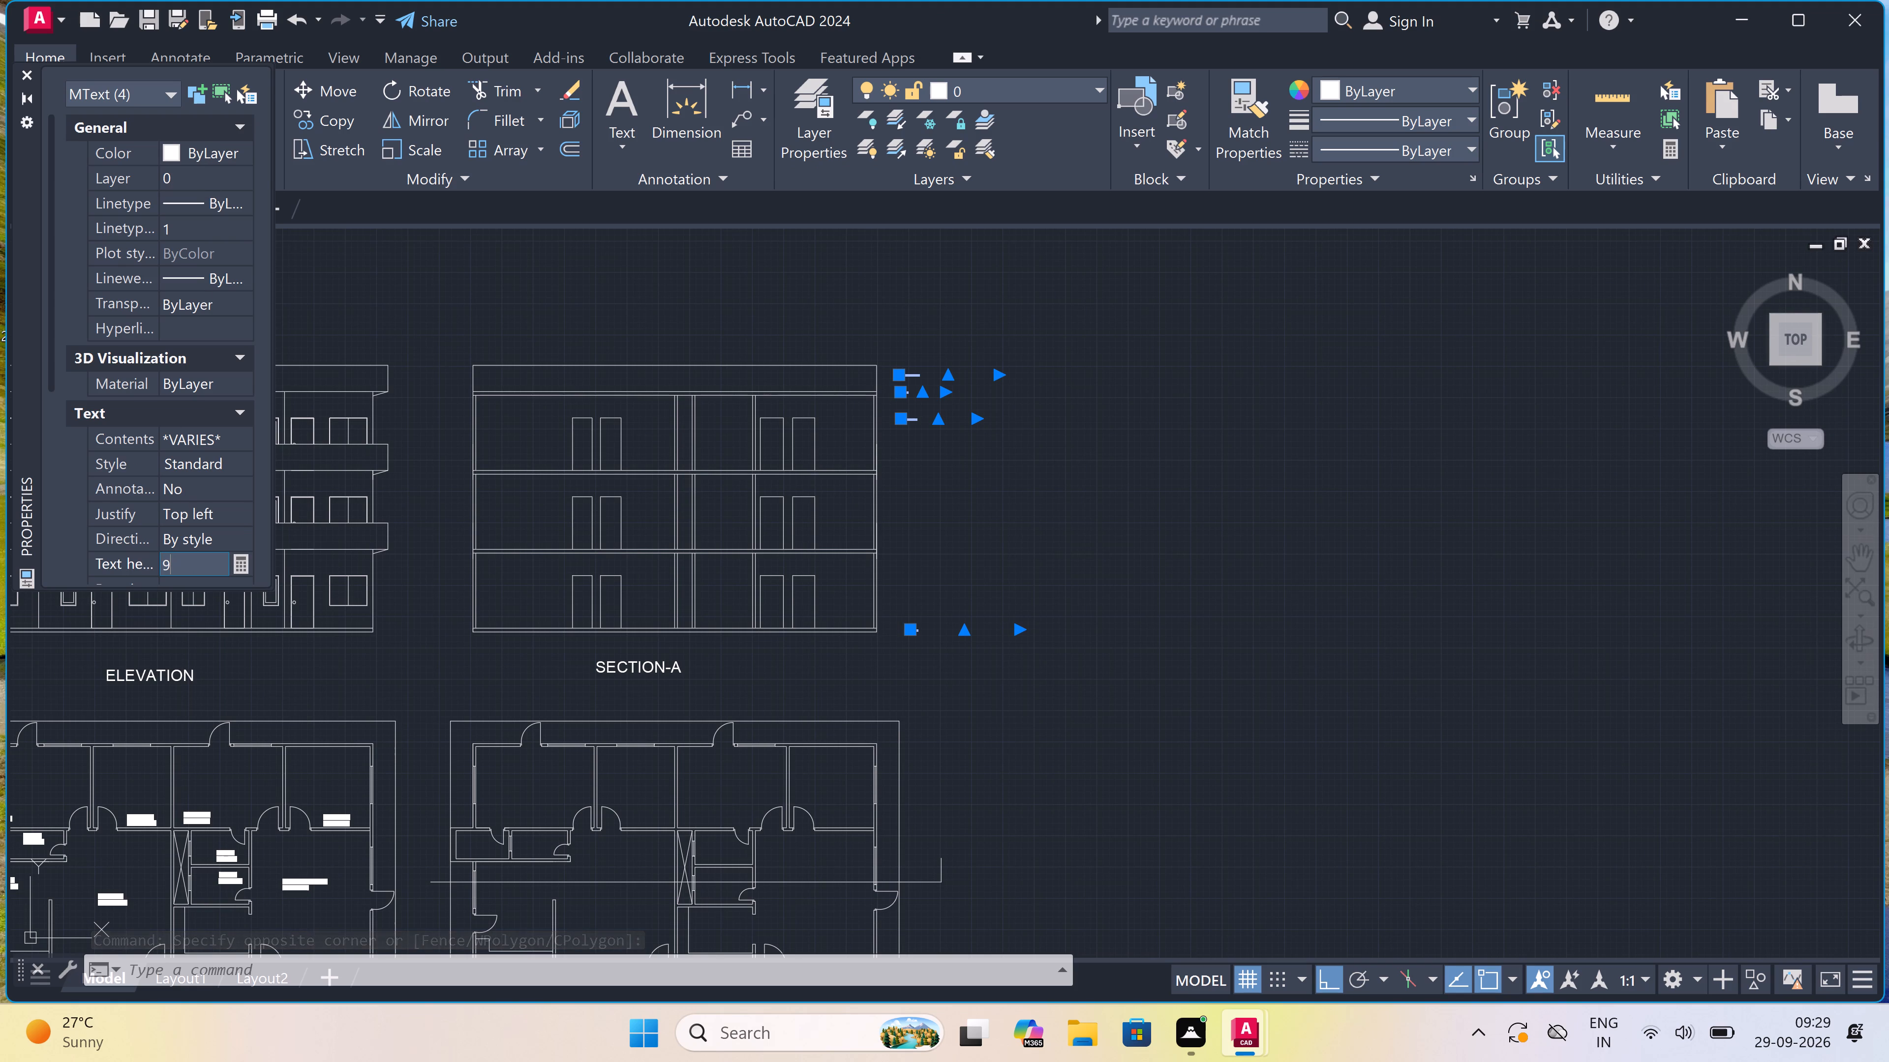
pyautogui.hotkey('shift', '"')
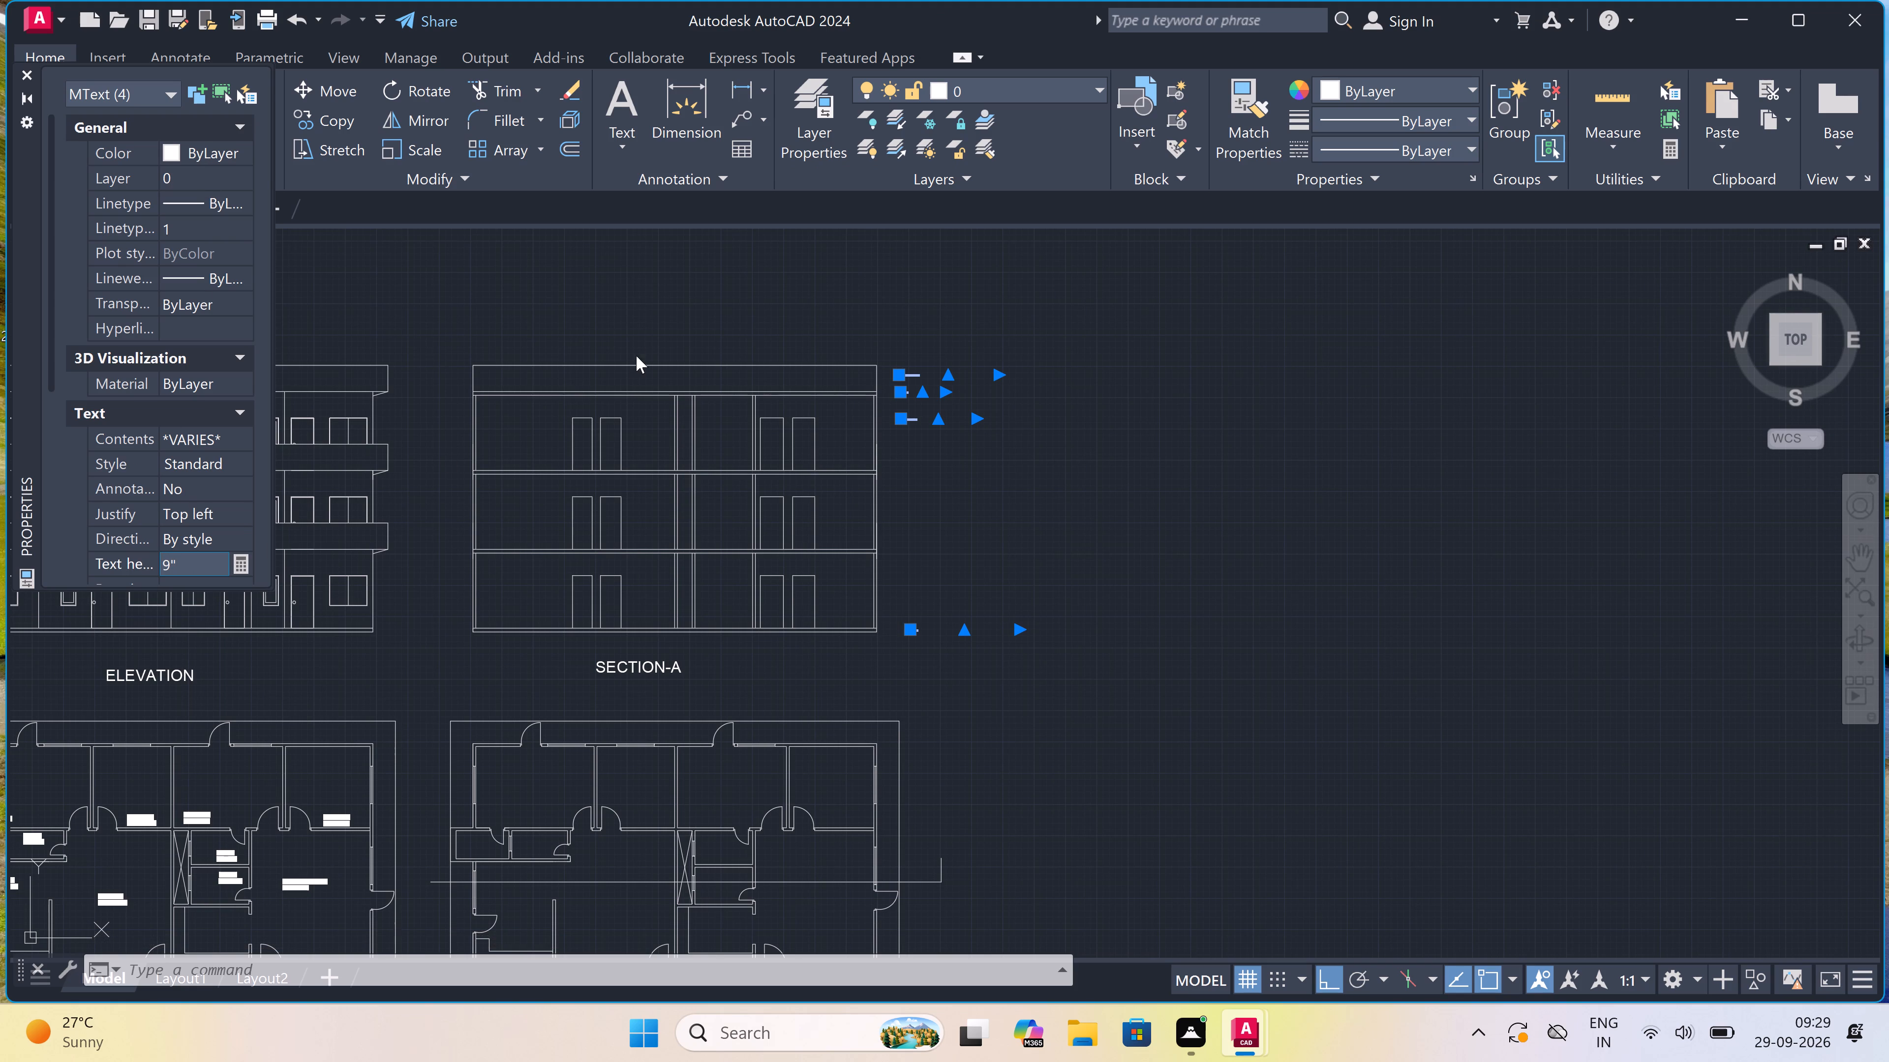
pyautogui.moveTo(703, 311); pyautogui.dragTo(690, 290)
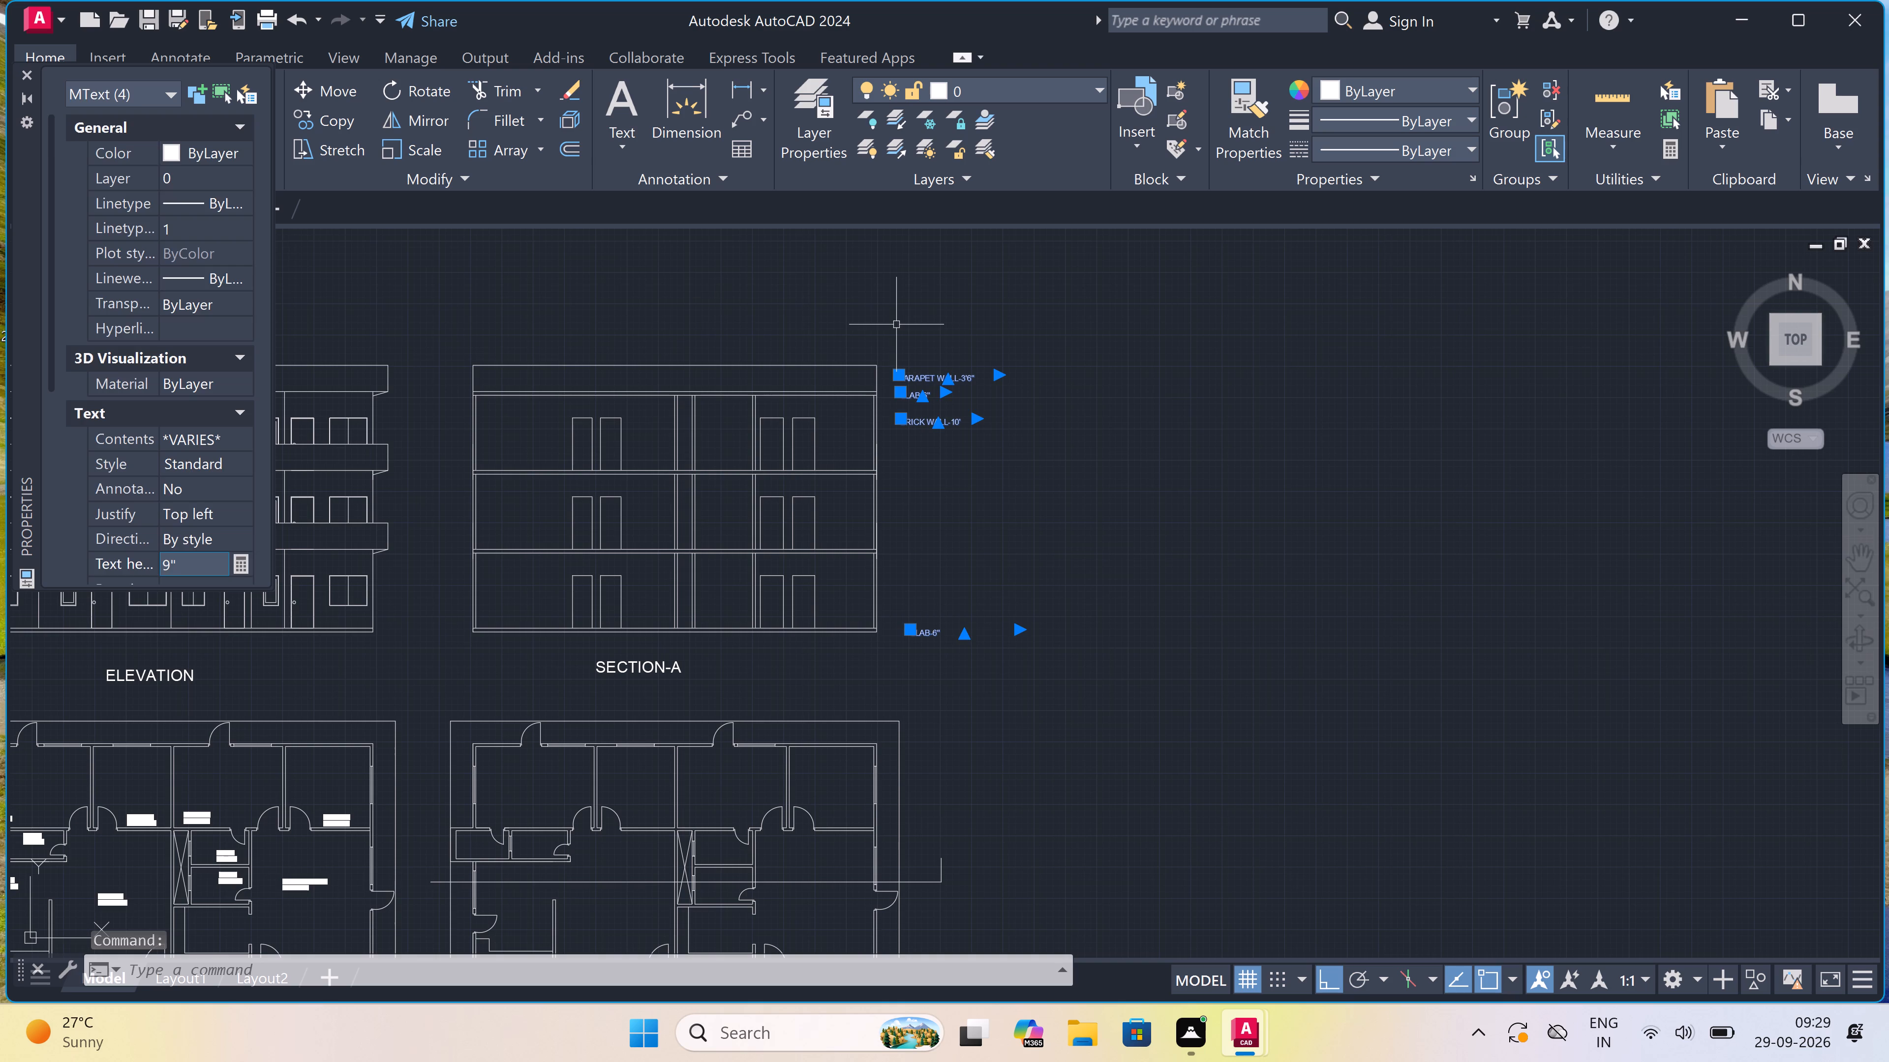
pyautogui.press('Escape')
# Draw a short horizontal leader line from Section-A's parapet edge towards the PARAPET WALL-3'6" label.
pyautogui.scroll(1, 910, 395)
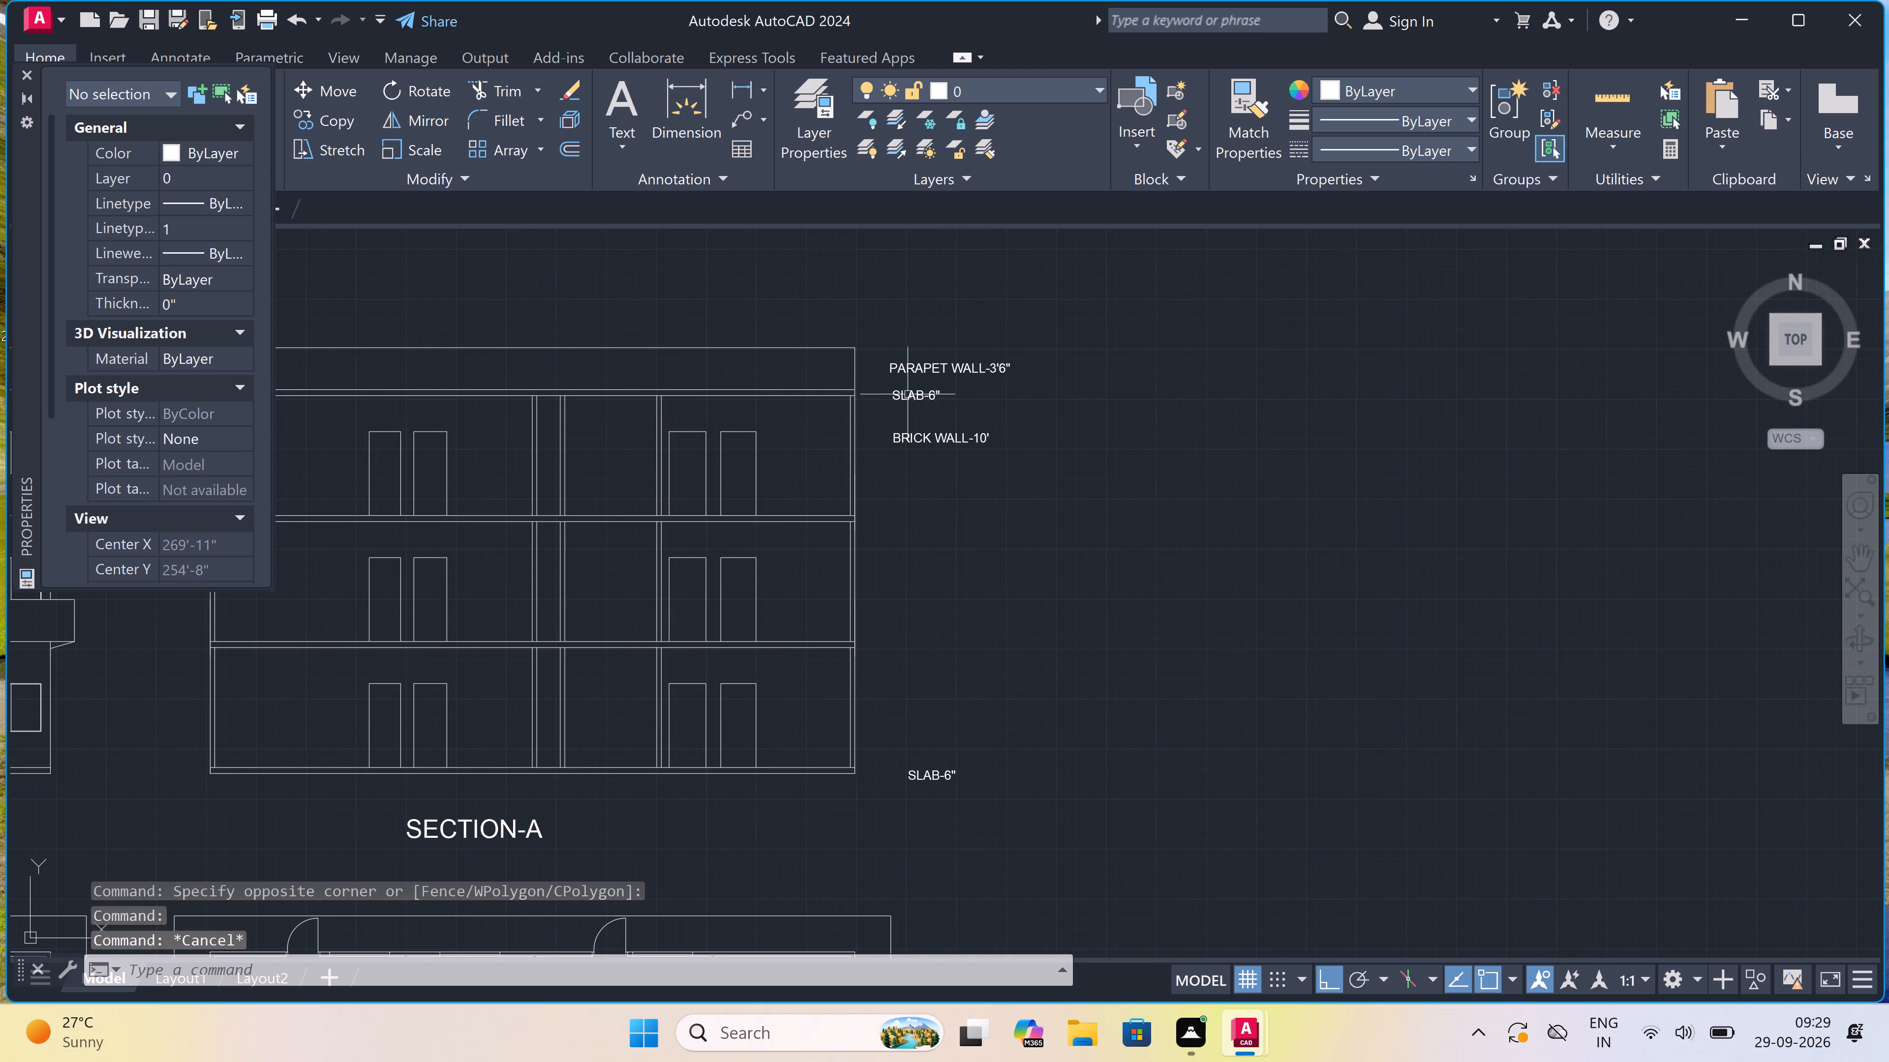
pyautogui.scroll(3, 871, 359)
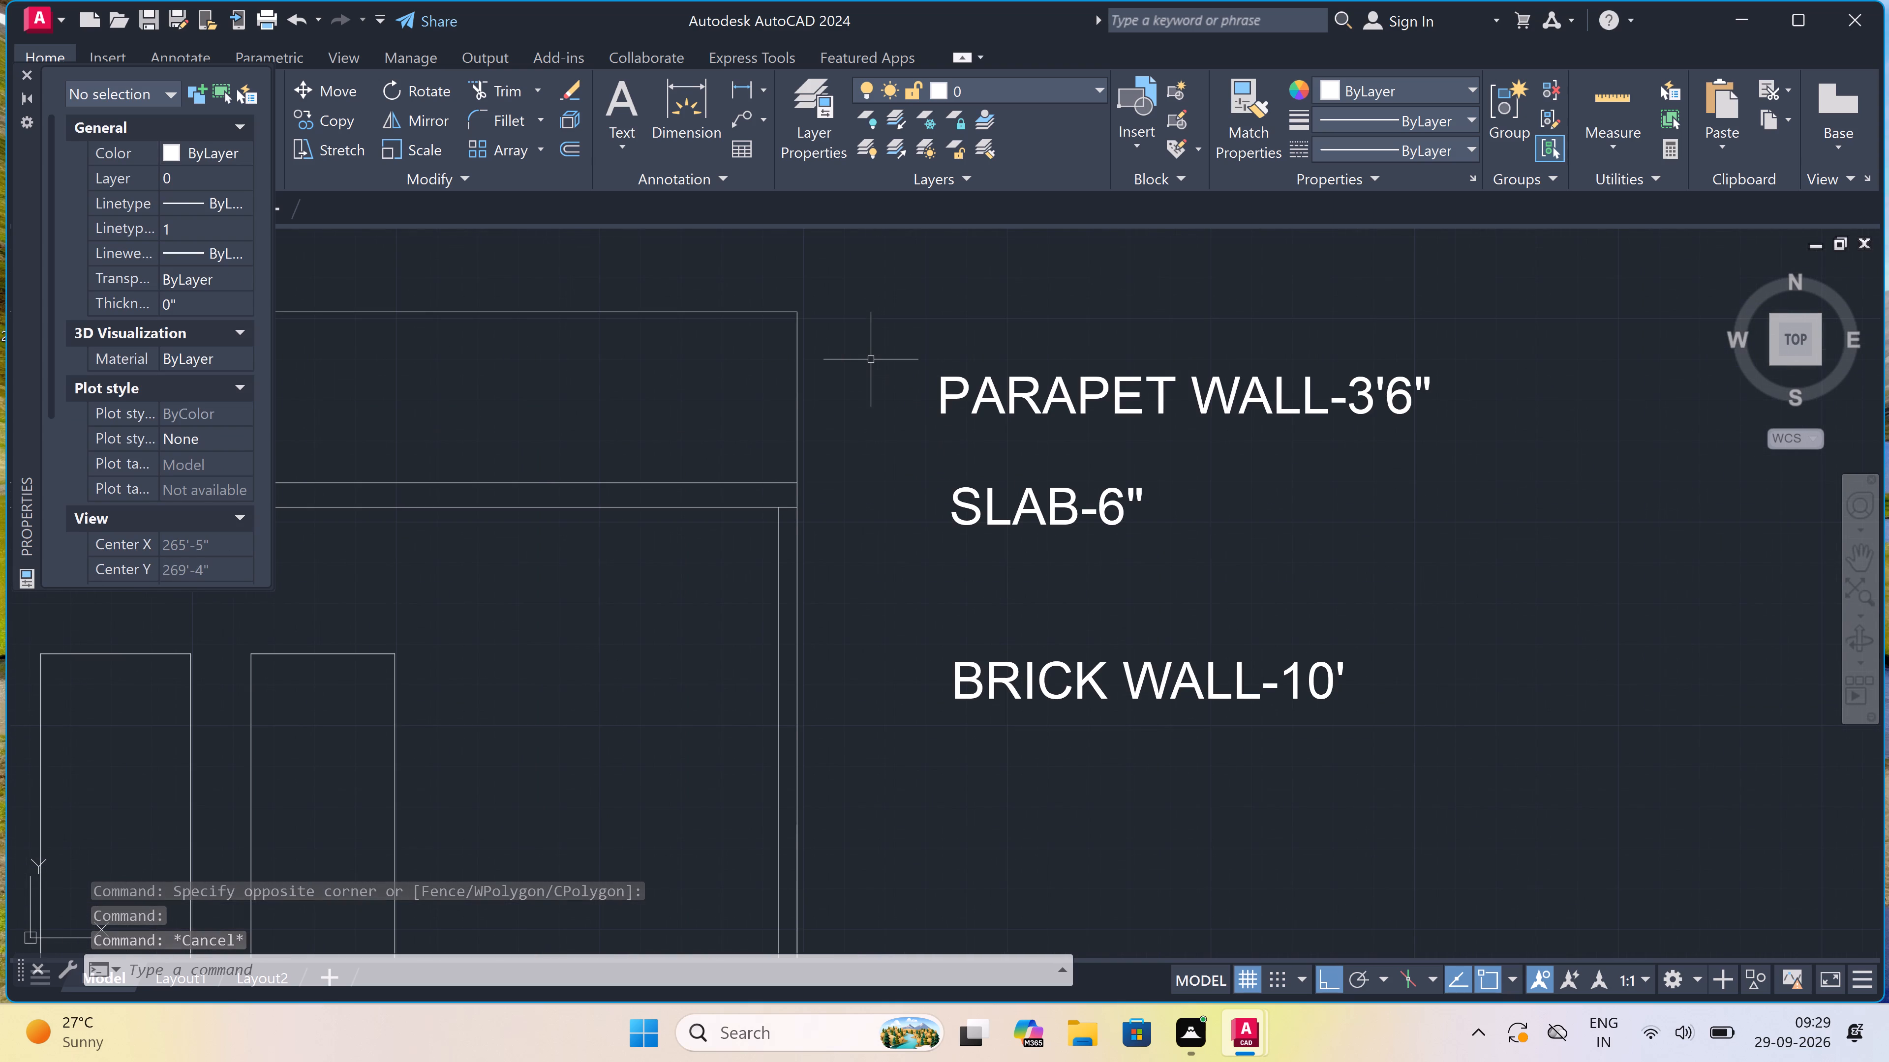
pyautogui.press('l')
pyautogui.press('space')
pyautogui.click(801, 387)
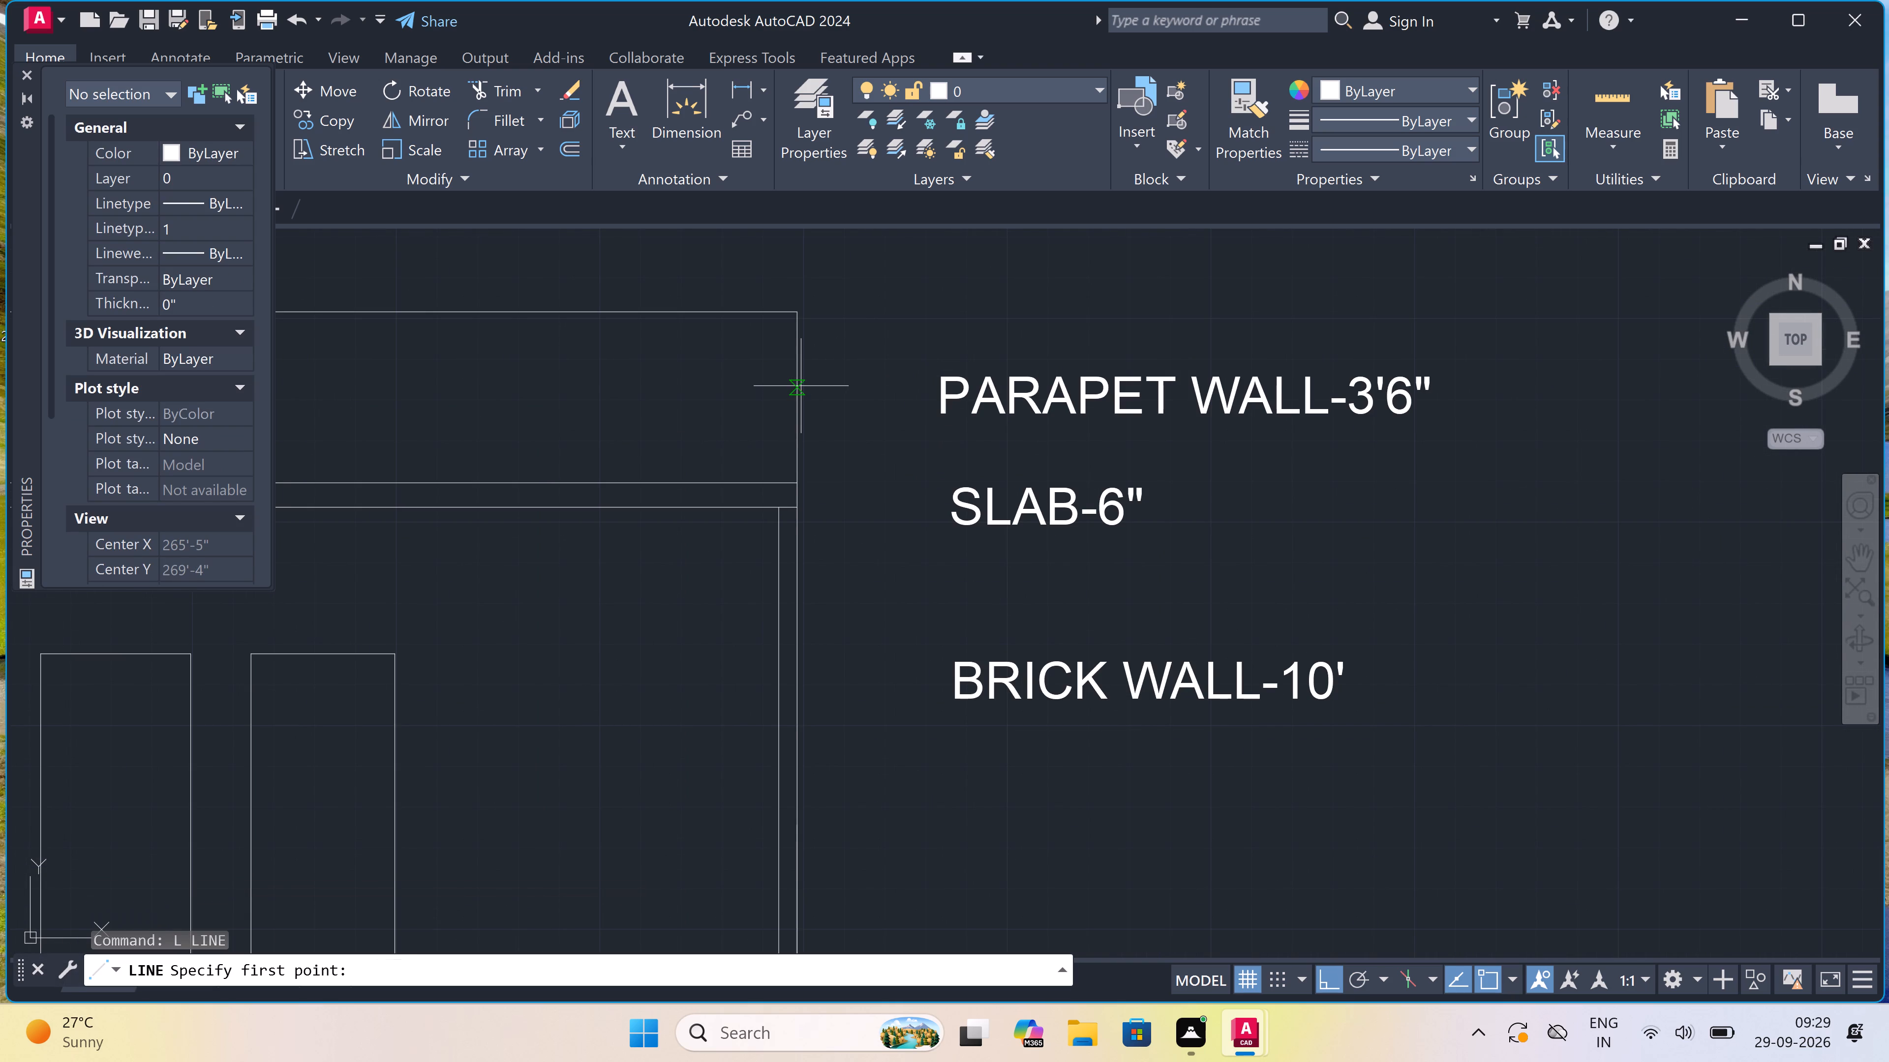
pyautogui.click(893, 388)
pyautogui.press('Escape')
# Draw a horizontal leader line about 2'-2" long from inside the roof slab's end towards its SLAB-6" label.
pyautogui.press('space')
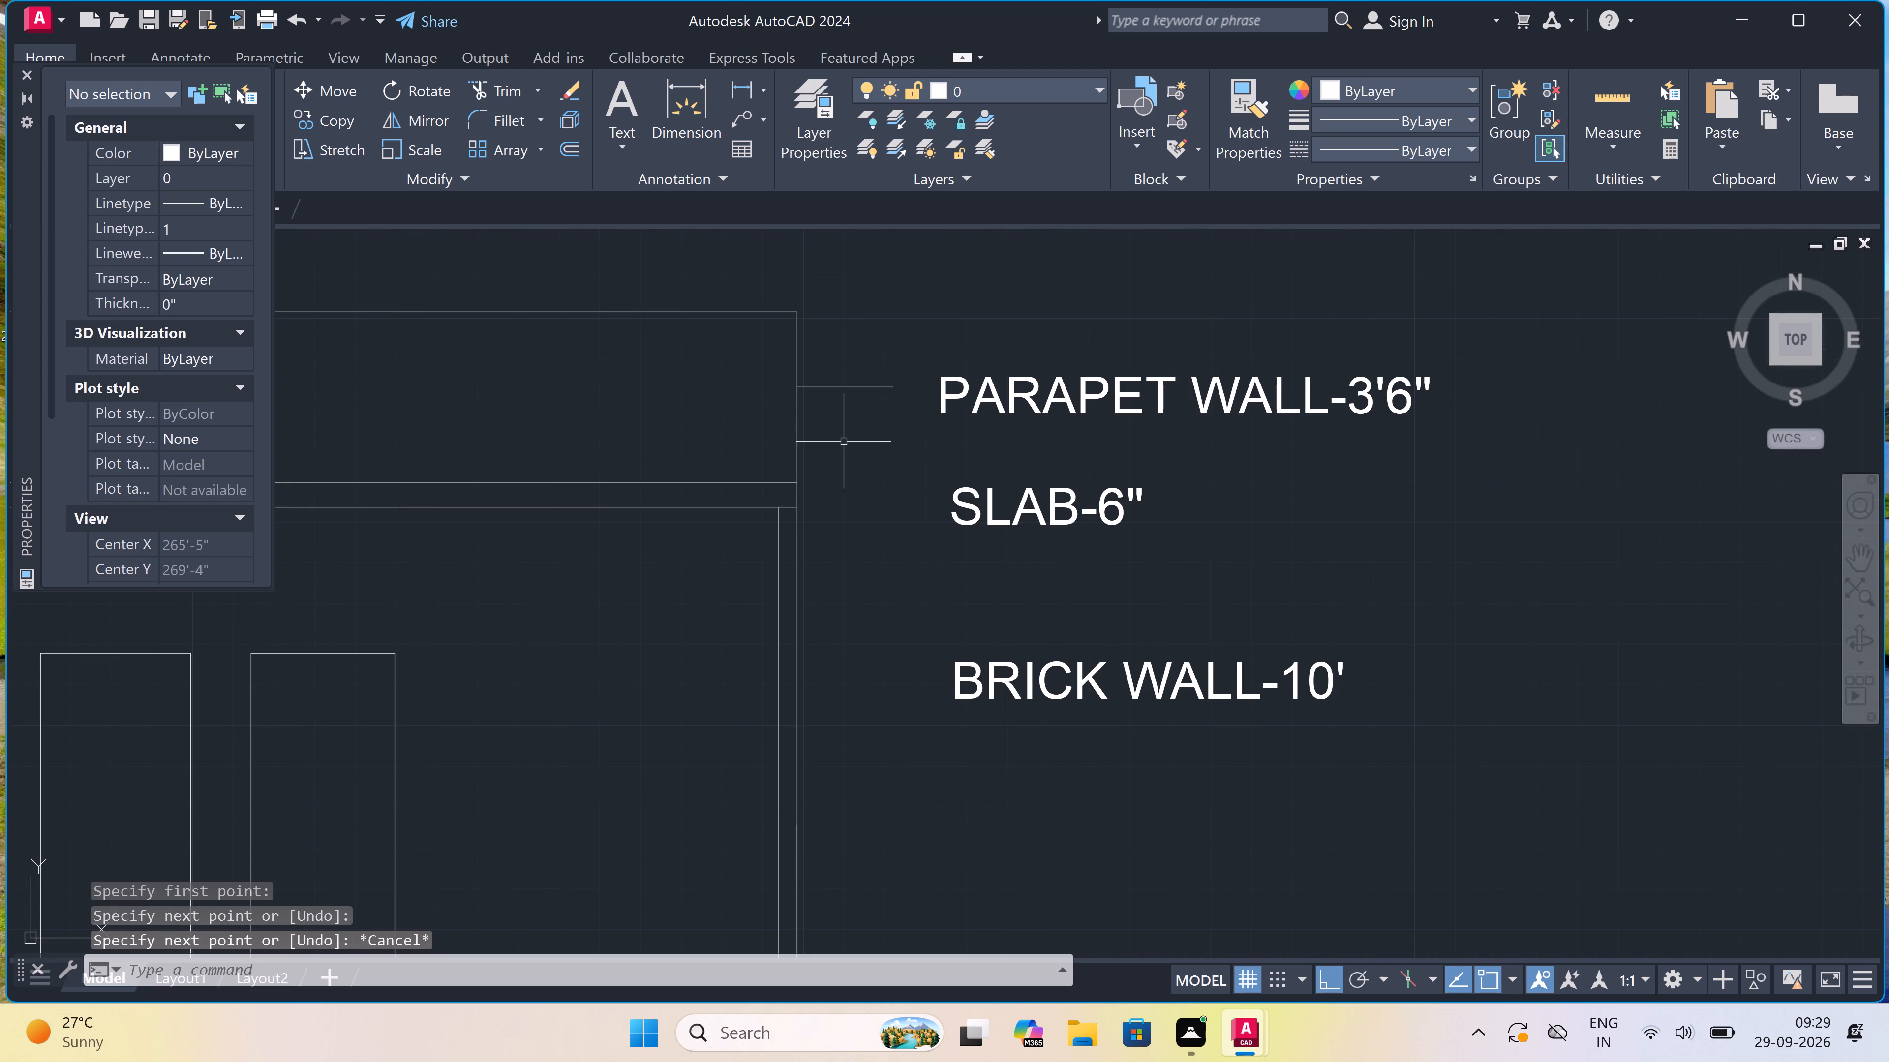
pyautogui.scroll(2, 794, 481)
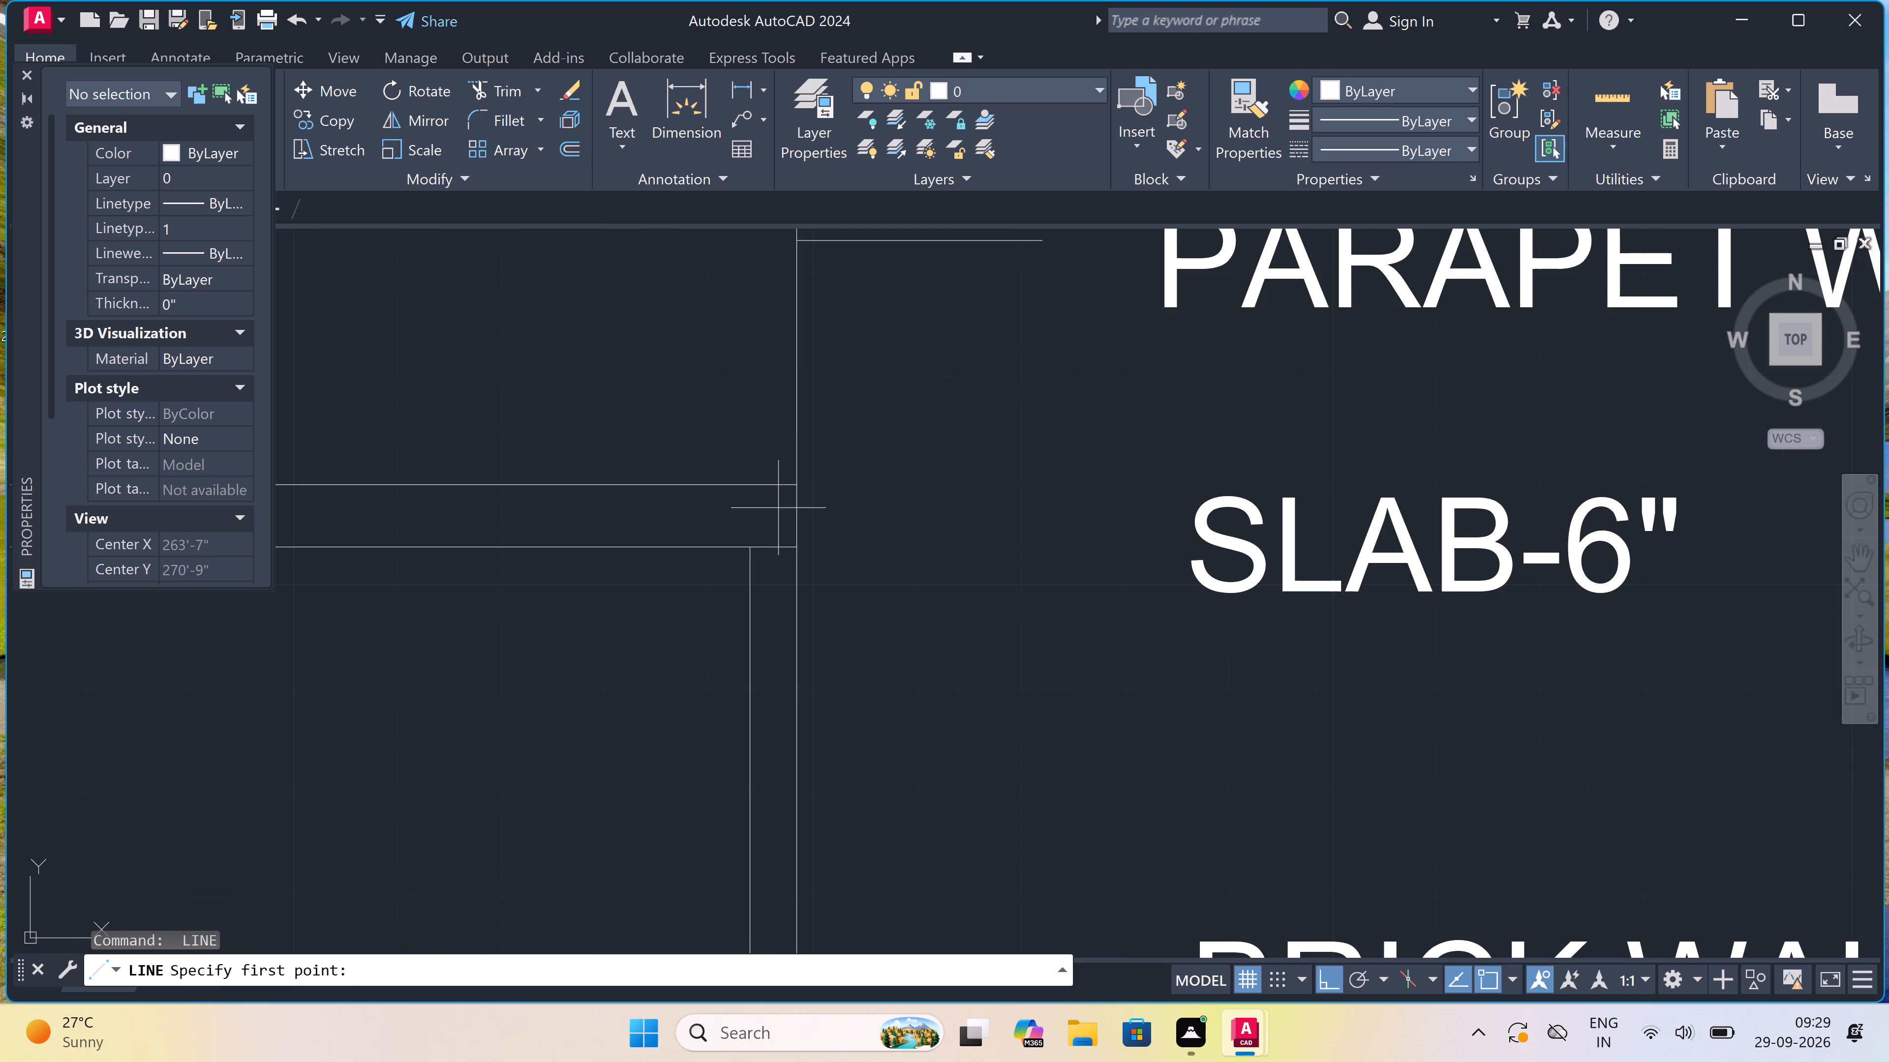
pyautogui.click(775, 517)
pyautogui.click(1048, 532)
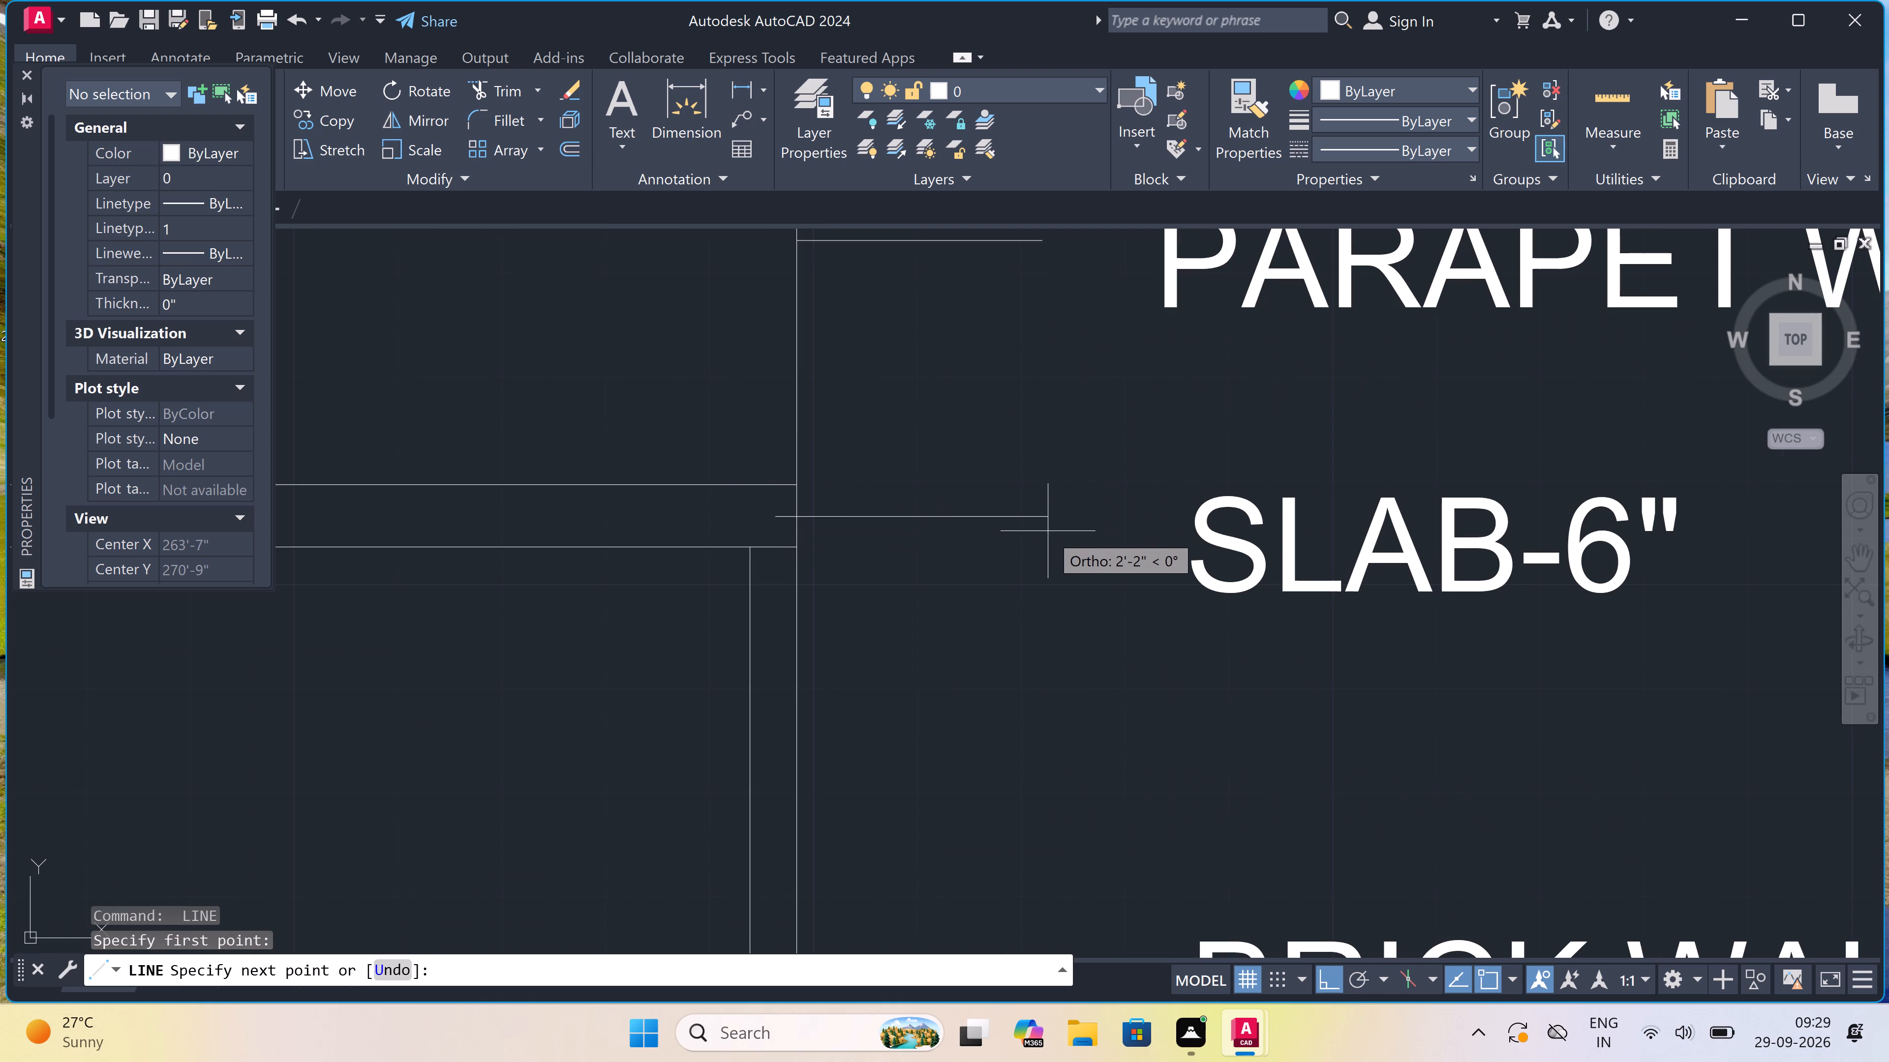
pyautogui.press('Escape')
# Draw a horizontal leader line from the top-storey wall's outer face towards the BRICK WALL-10' label.
pyautogui.scroll(-5, 950, 436)
pyautogui.scroll(3, 957, 501)
pyautogui.press('space')
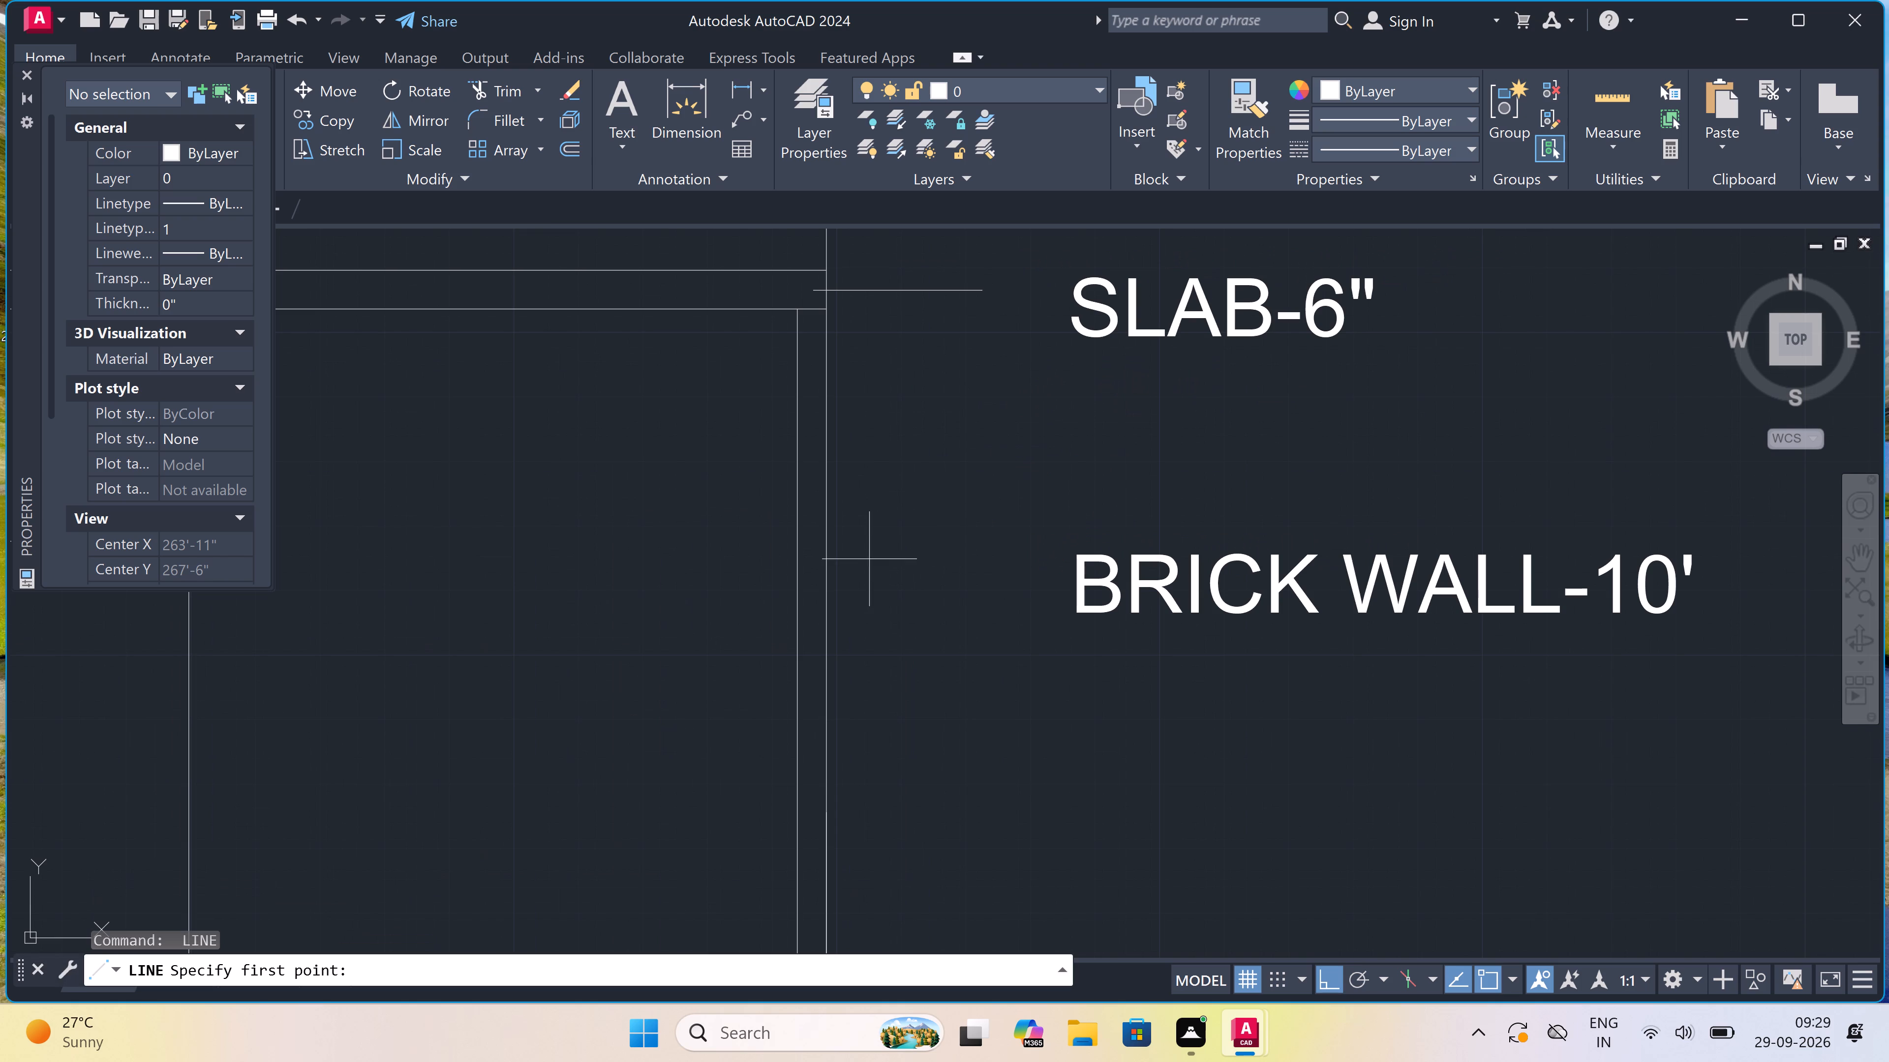
pyautogui.click(826, 580)
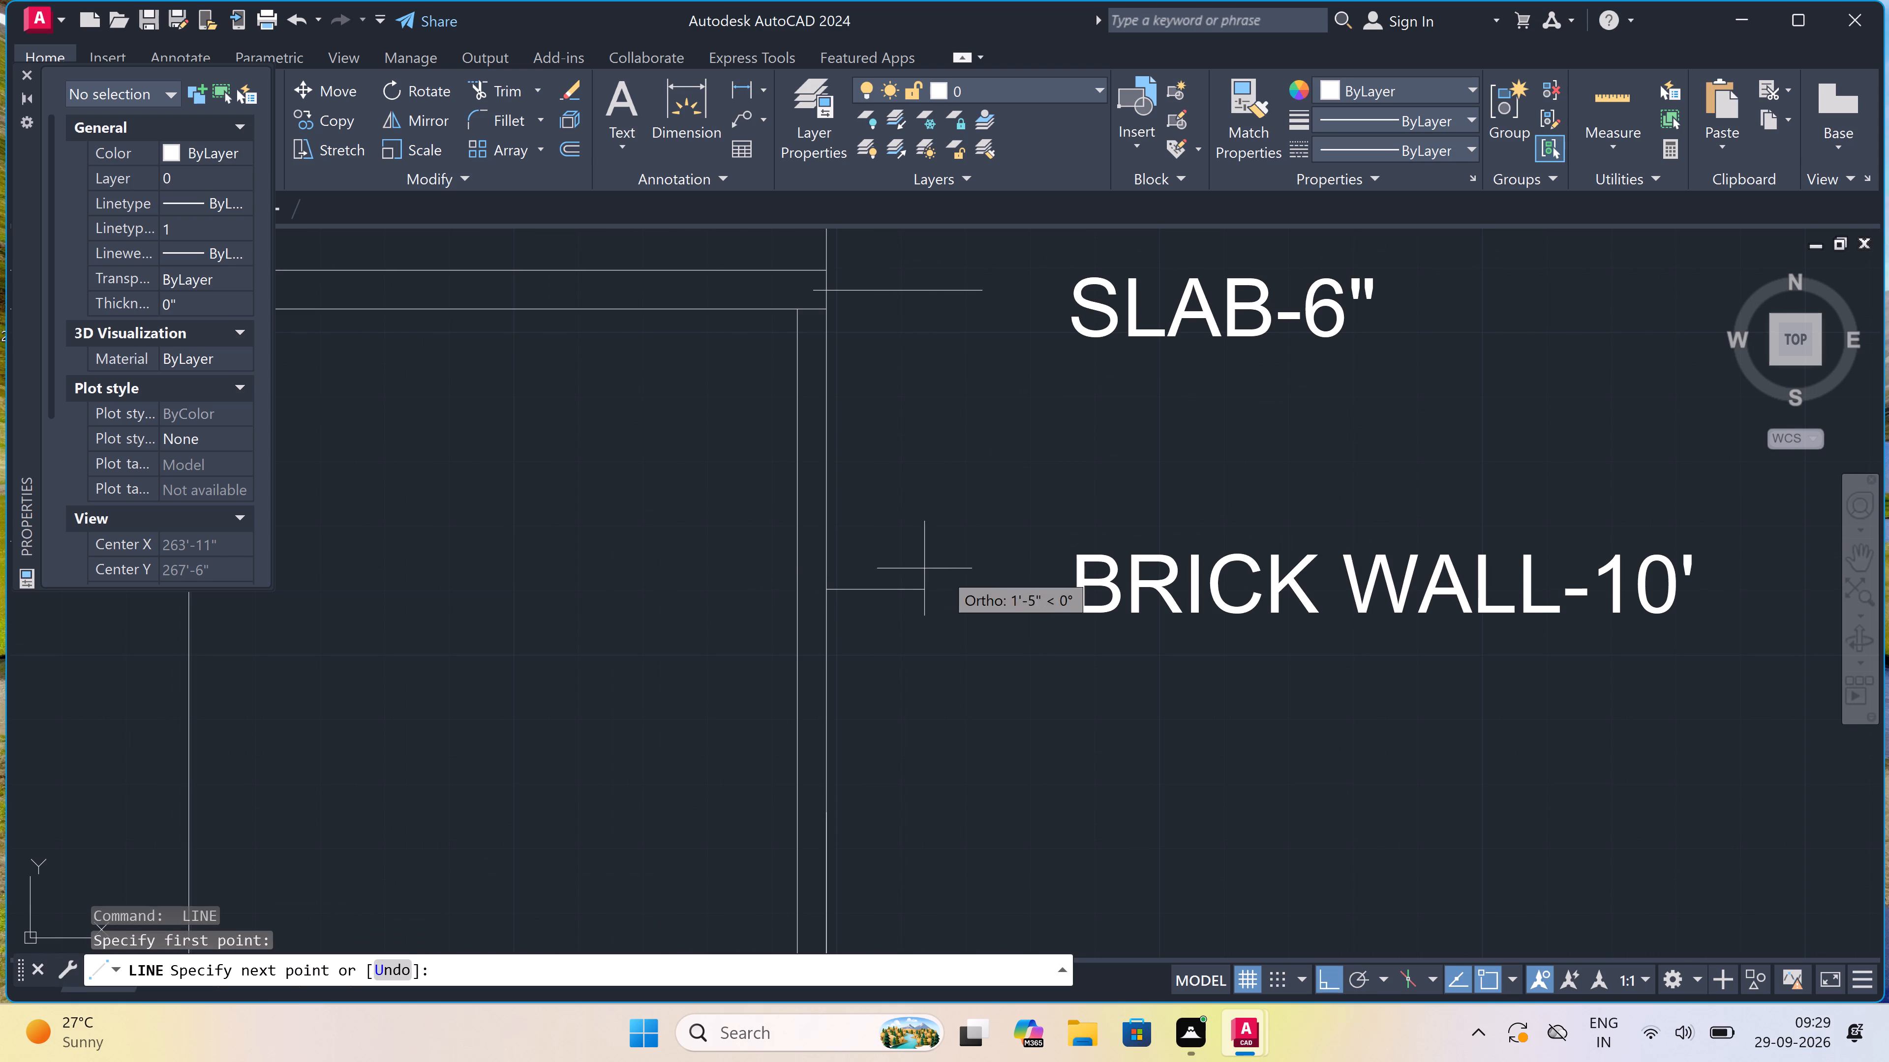
pyautogui.doubleClick(1006, 584)
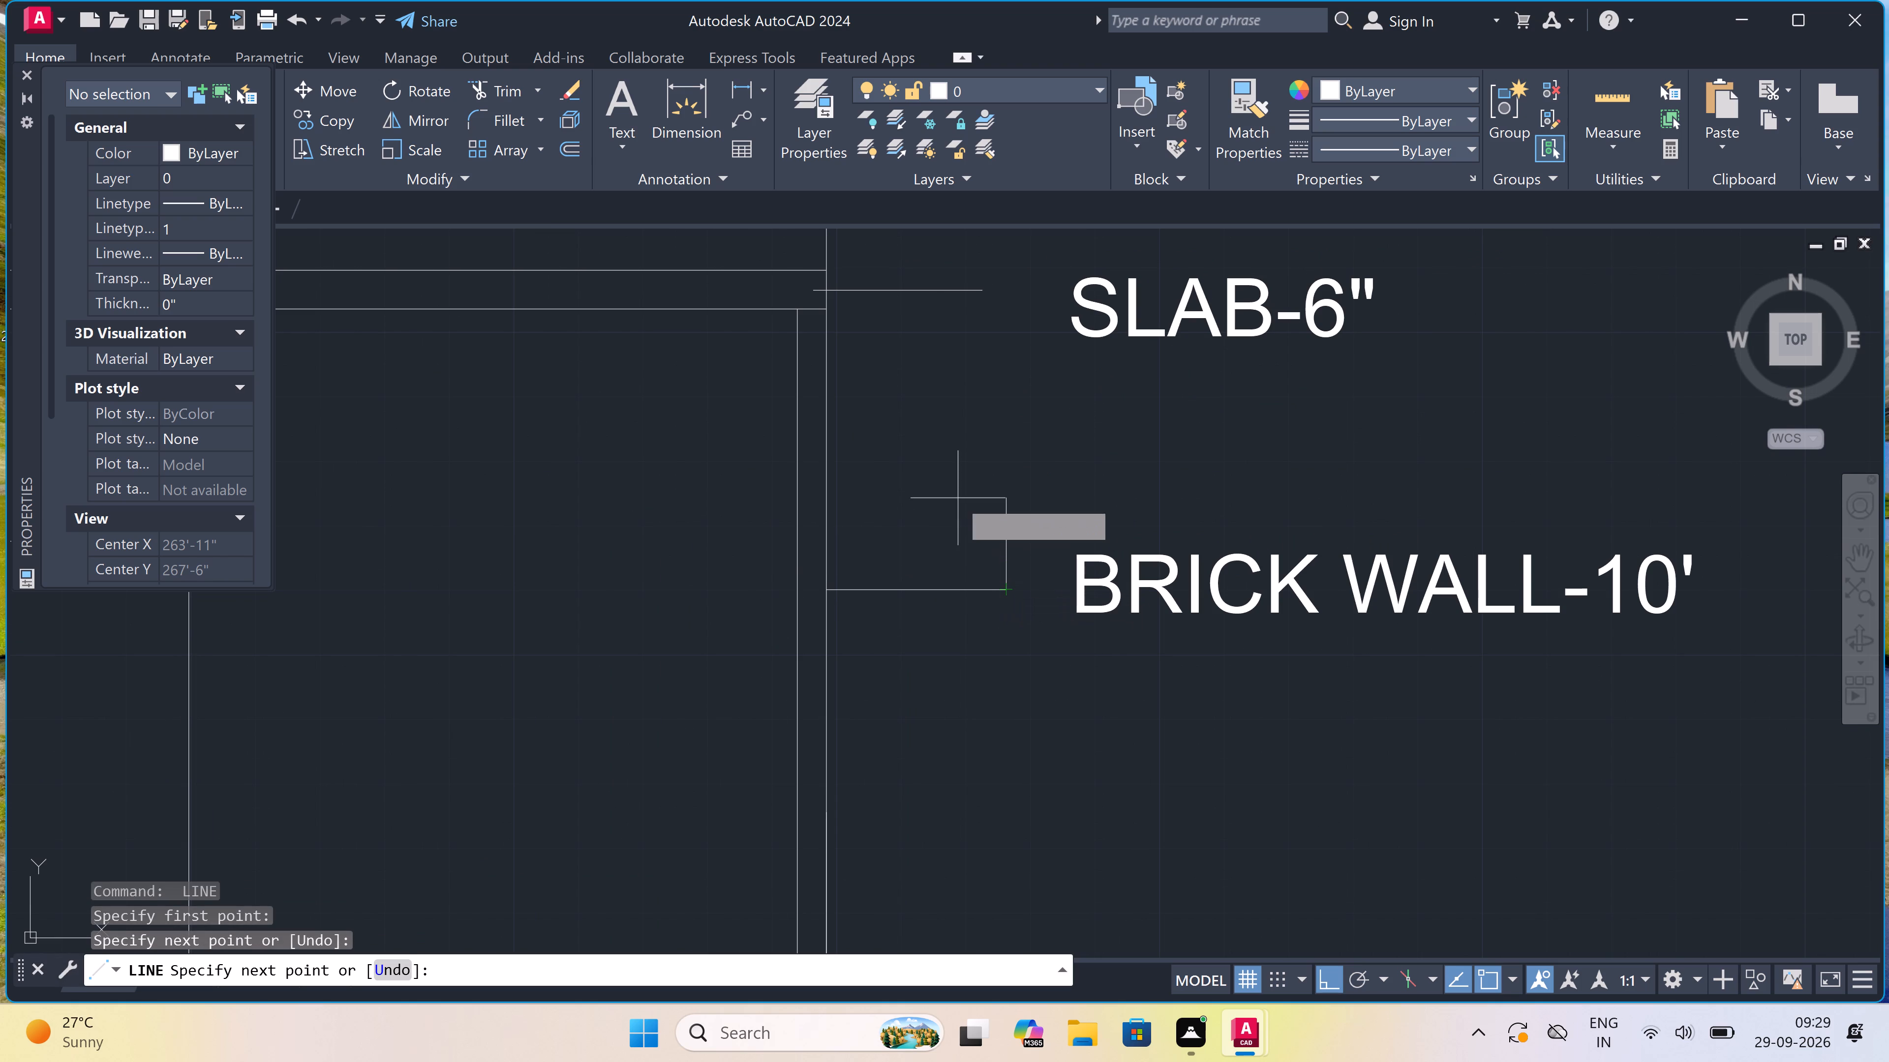
pyautogui.press('Escape')
# Draw a horizontal leader line from inside the base slab's end towards the lower SLAB-6" label.
pyautogui.scroll(-7, 911, 459)
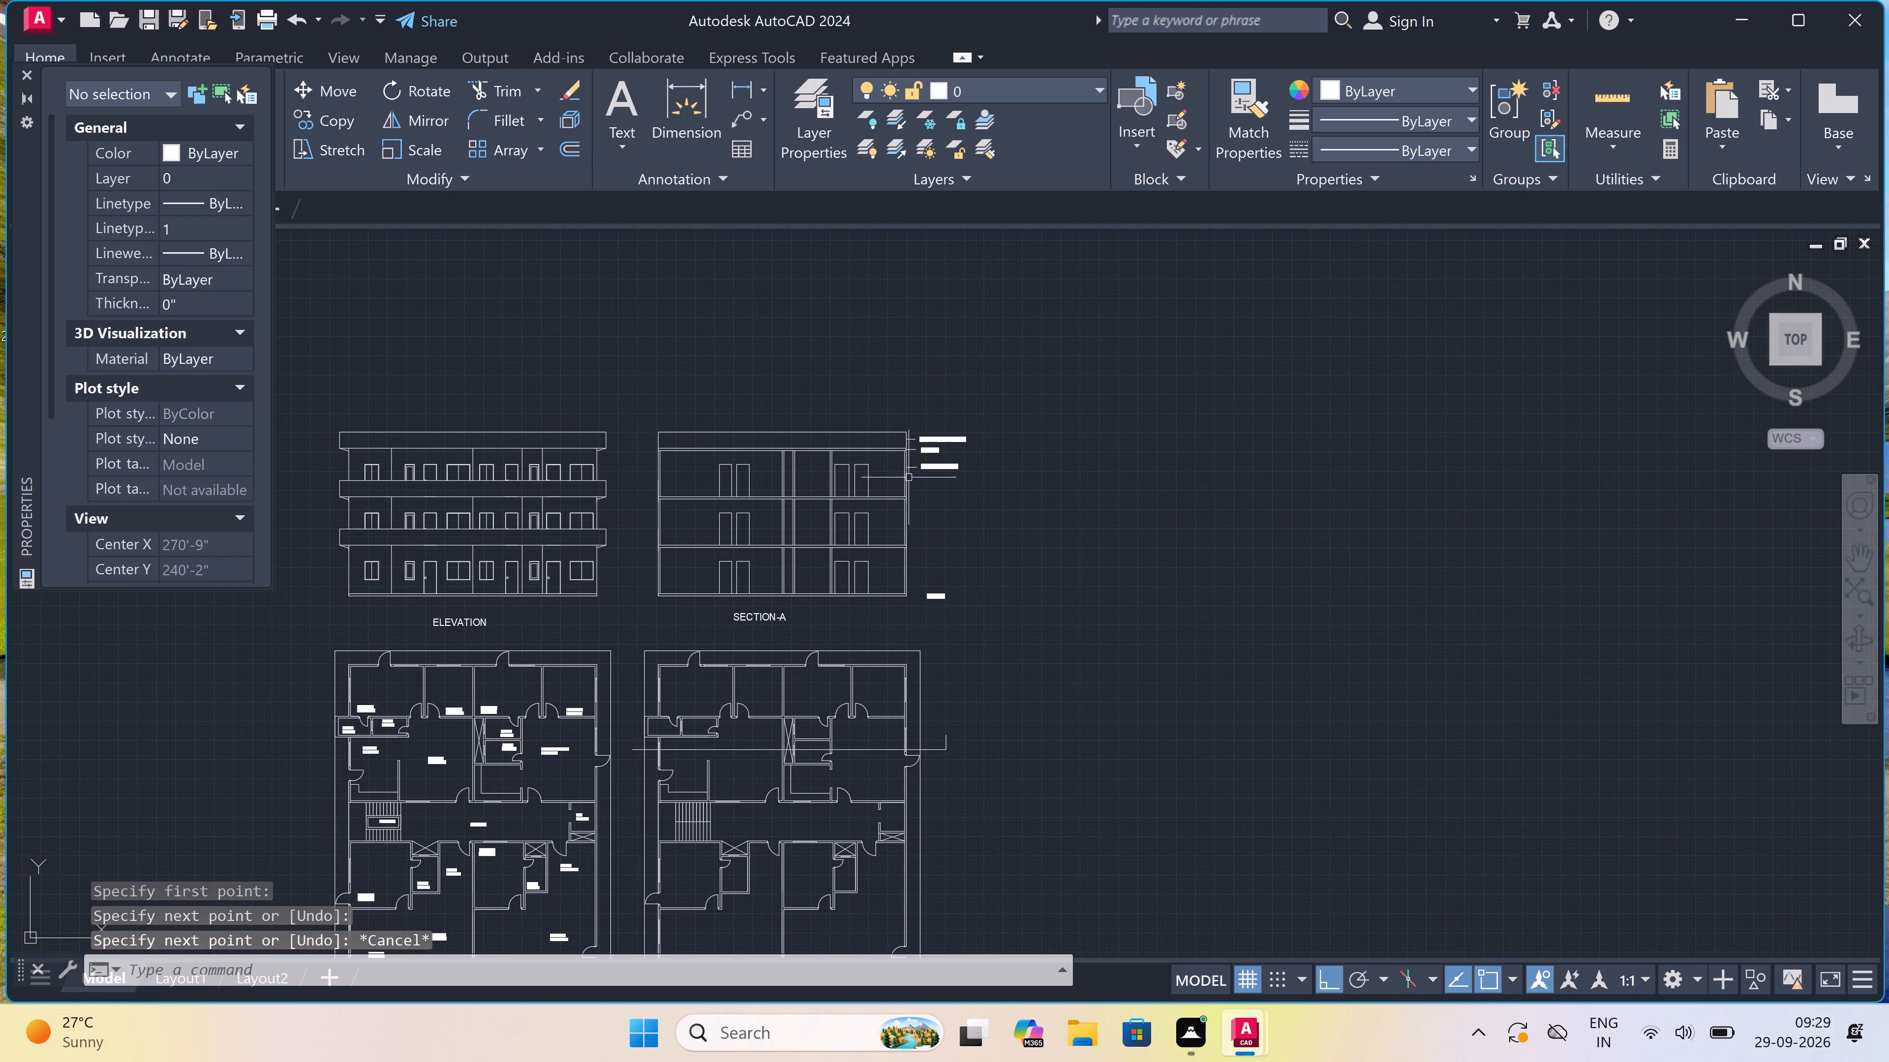
pyautogui.scroll(5, 906, 581)
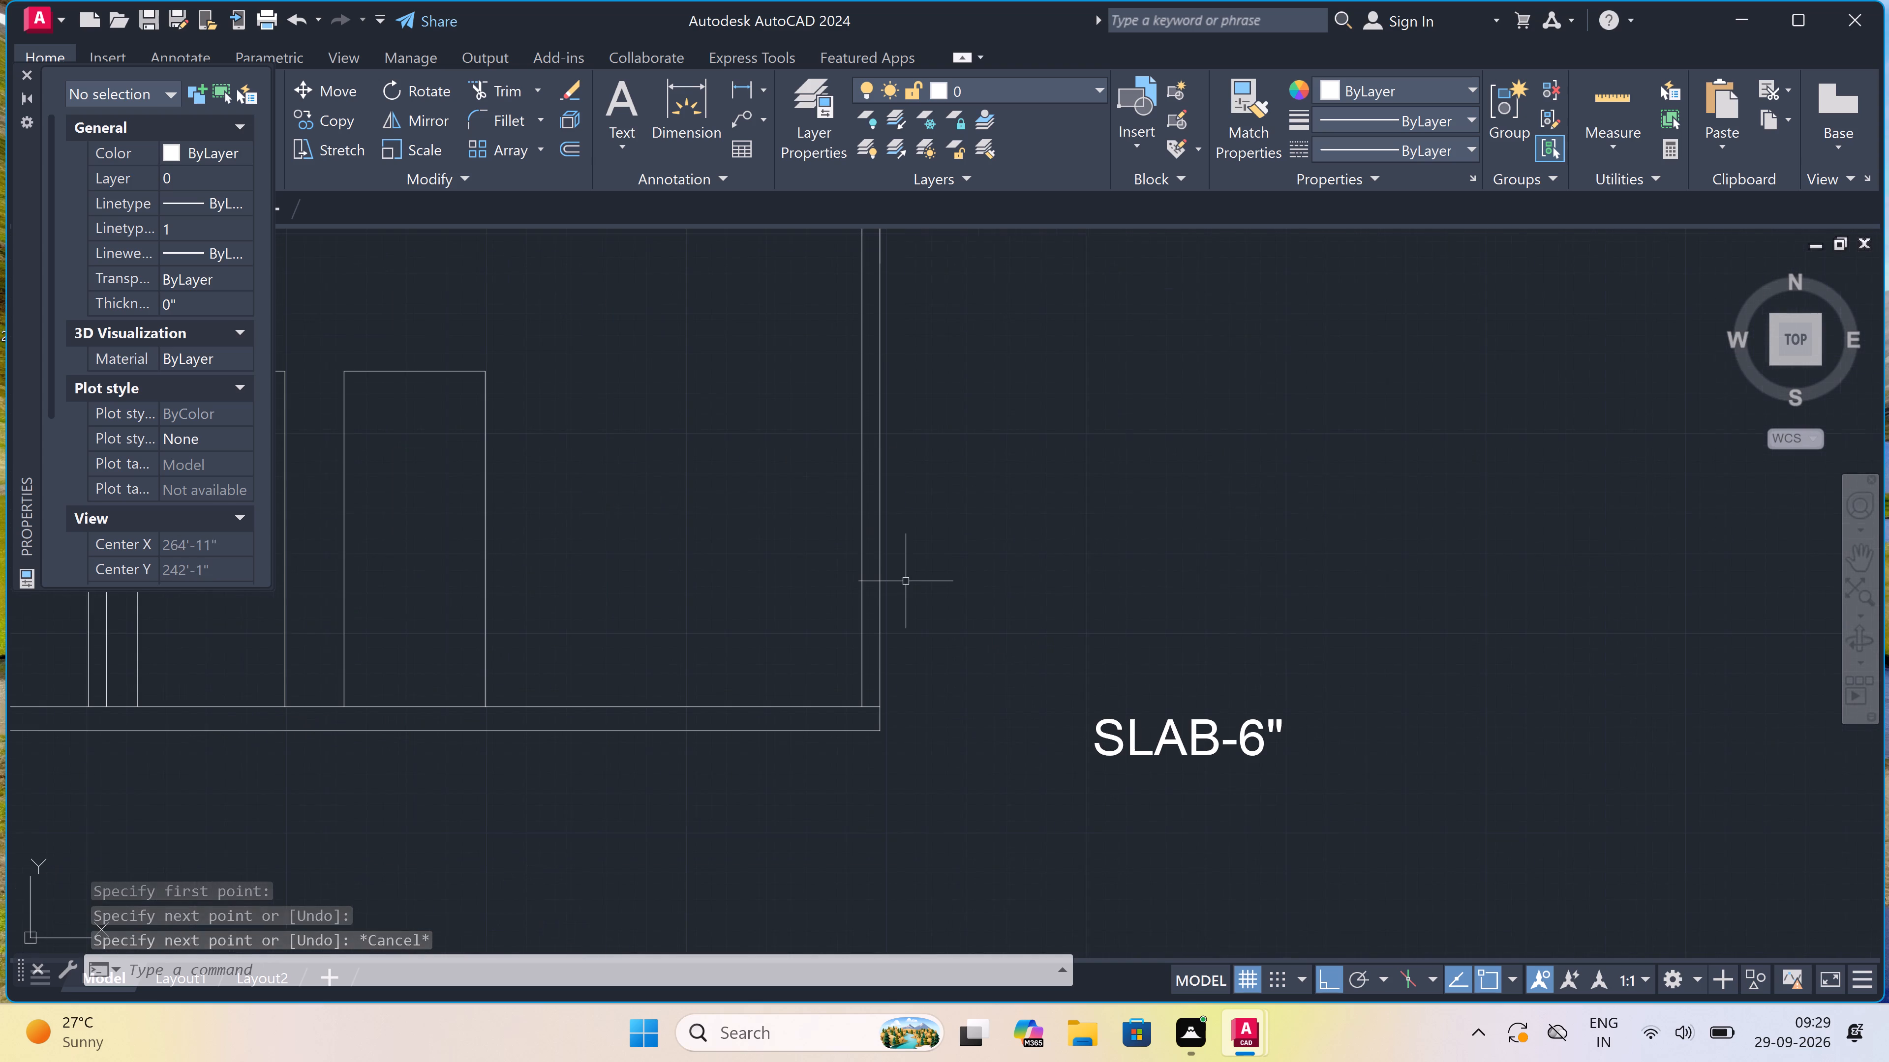
pyautogui.scroll(-2, 989, 495)
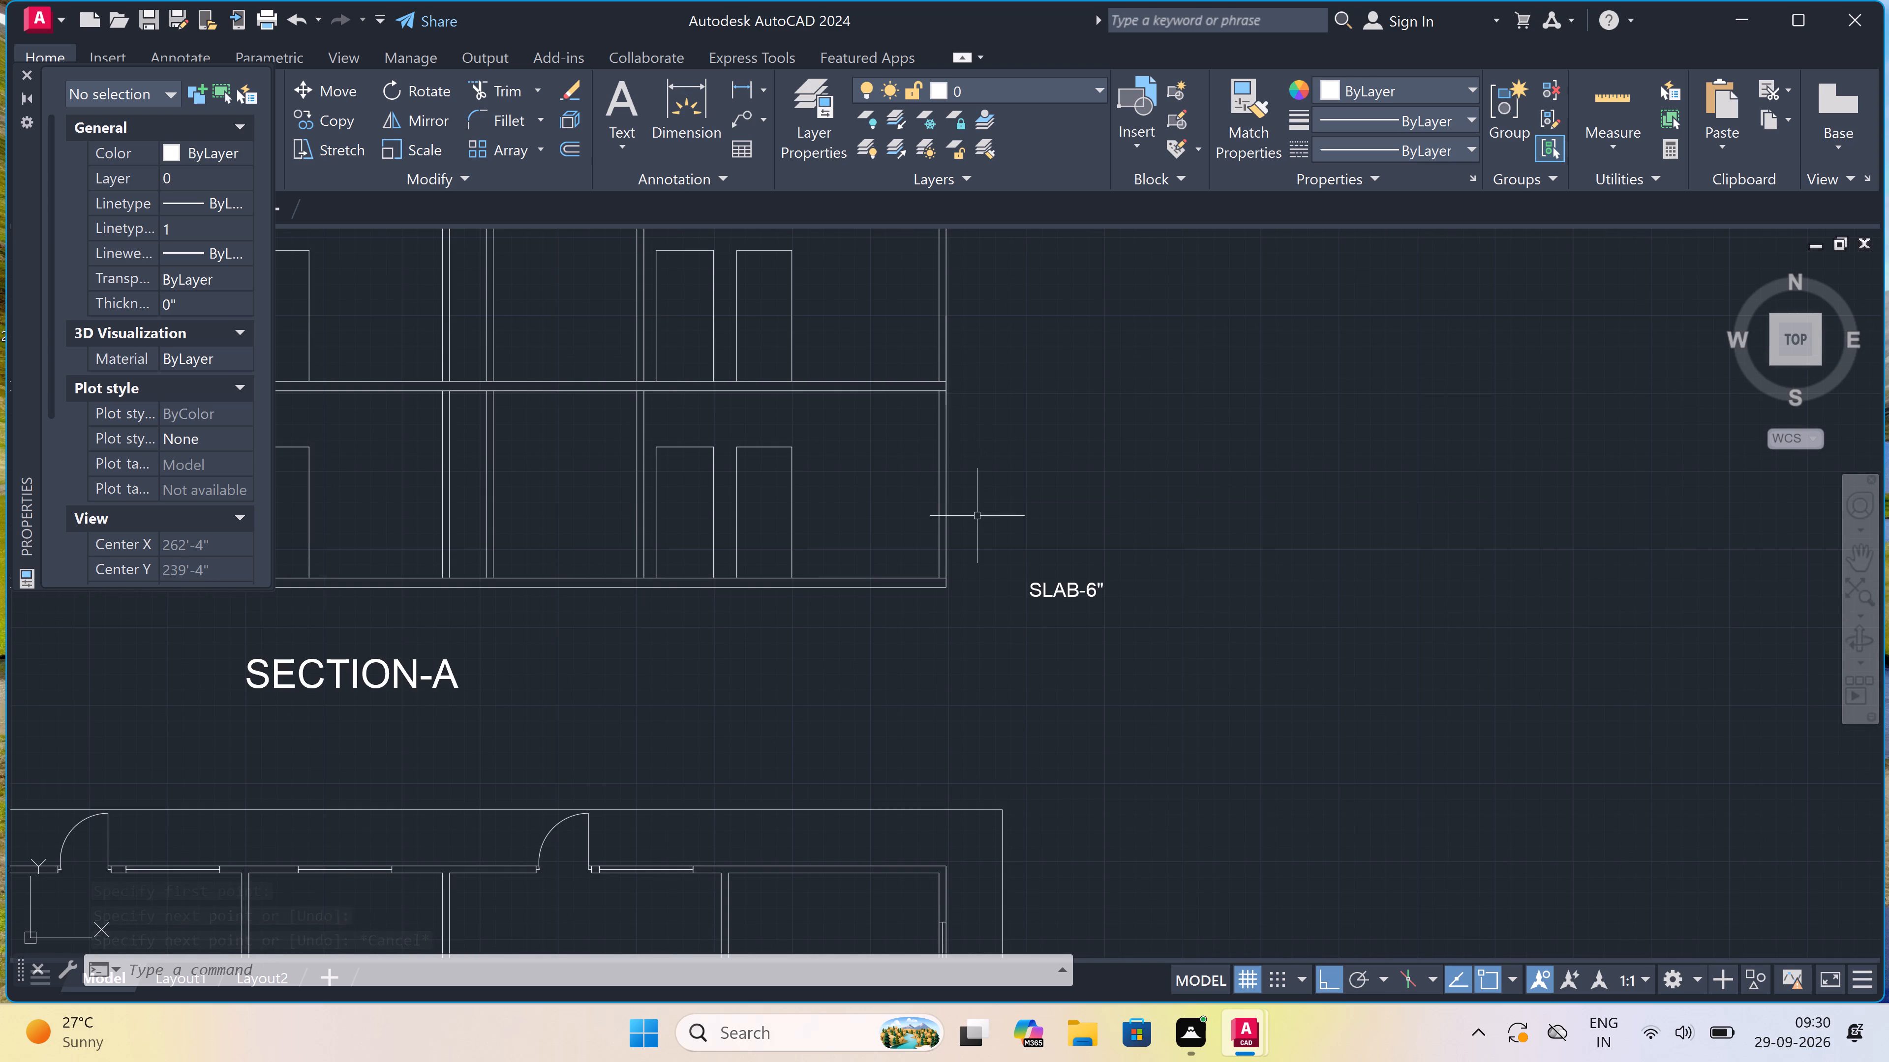
pyautogui.scroll(4, 984, 562)
pyautogui.press('space')
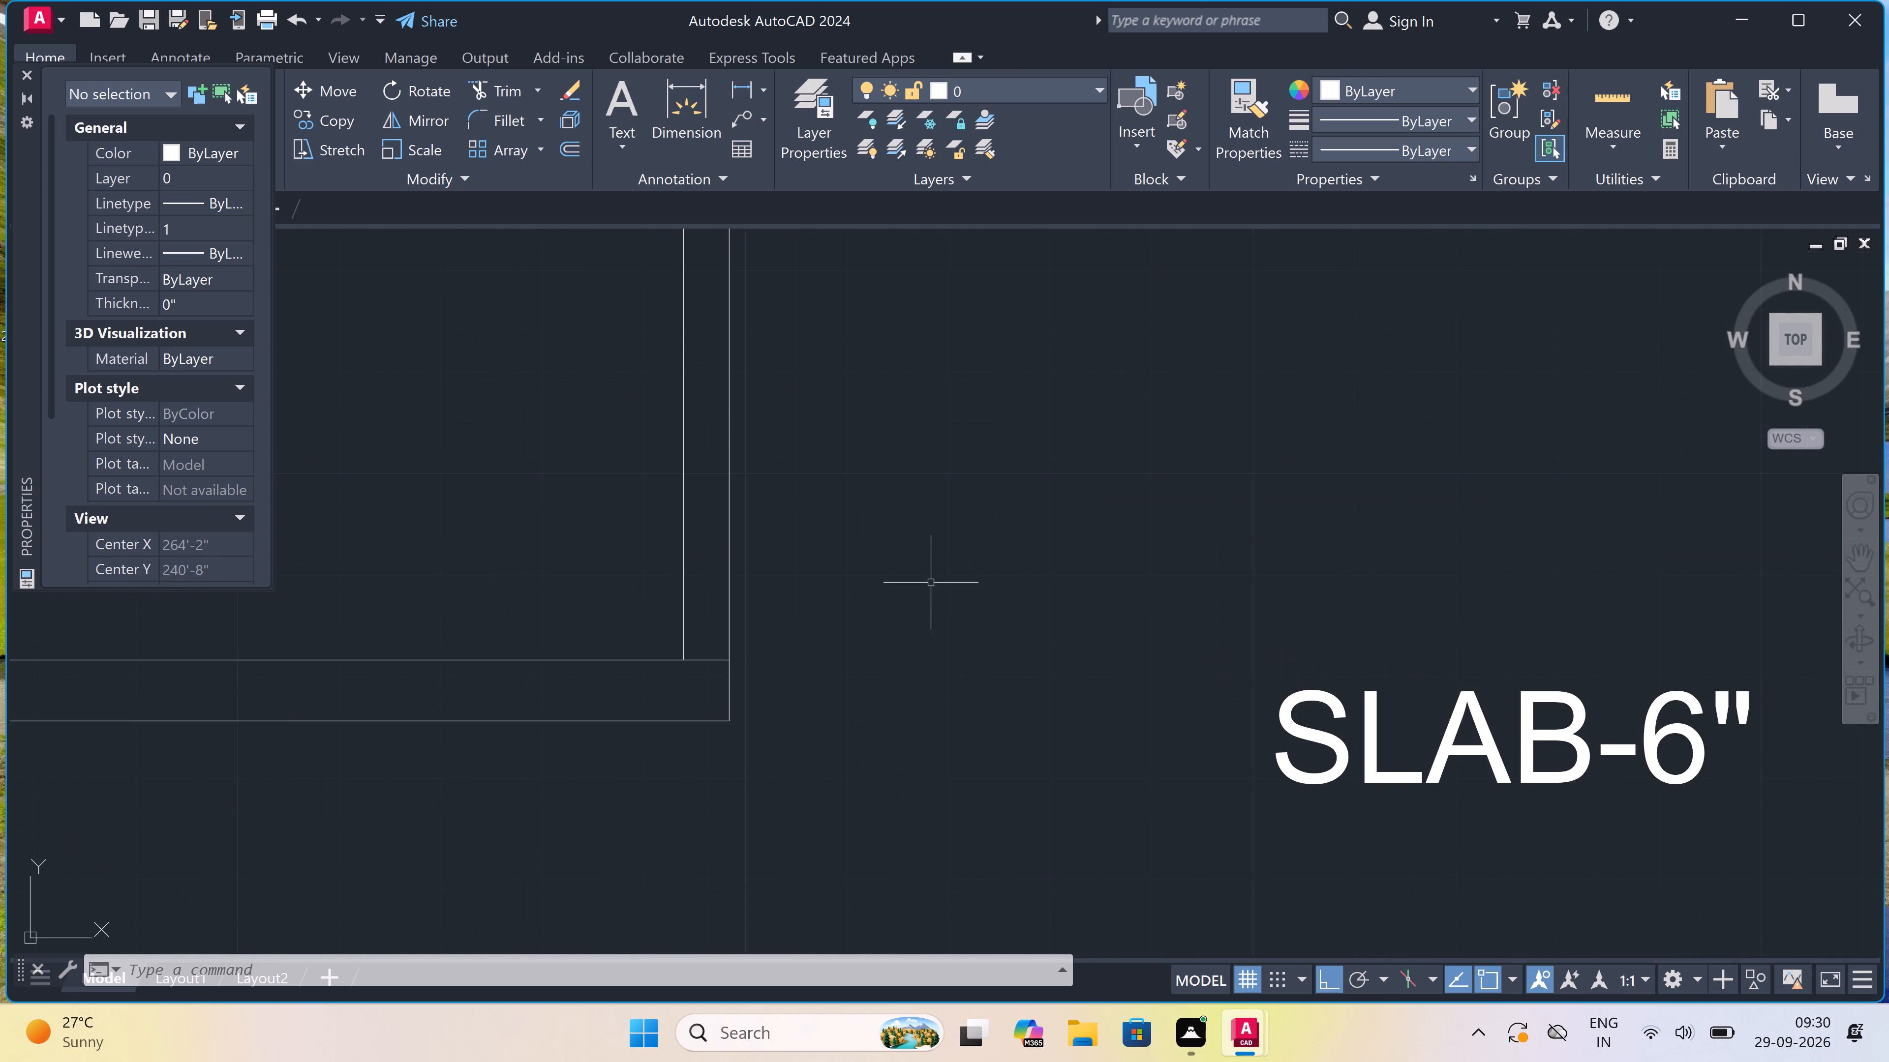
pyautogui.click(711, 677)
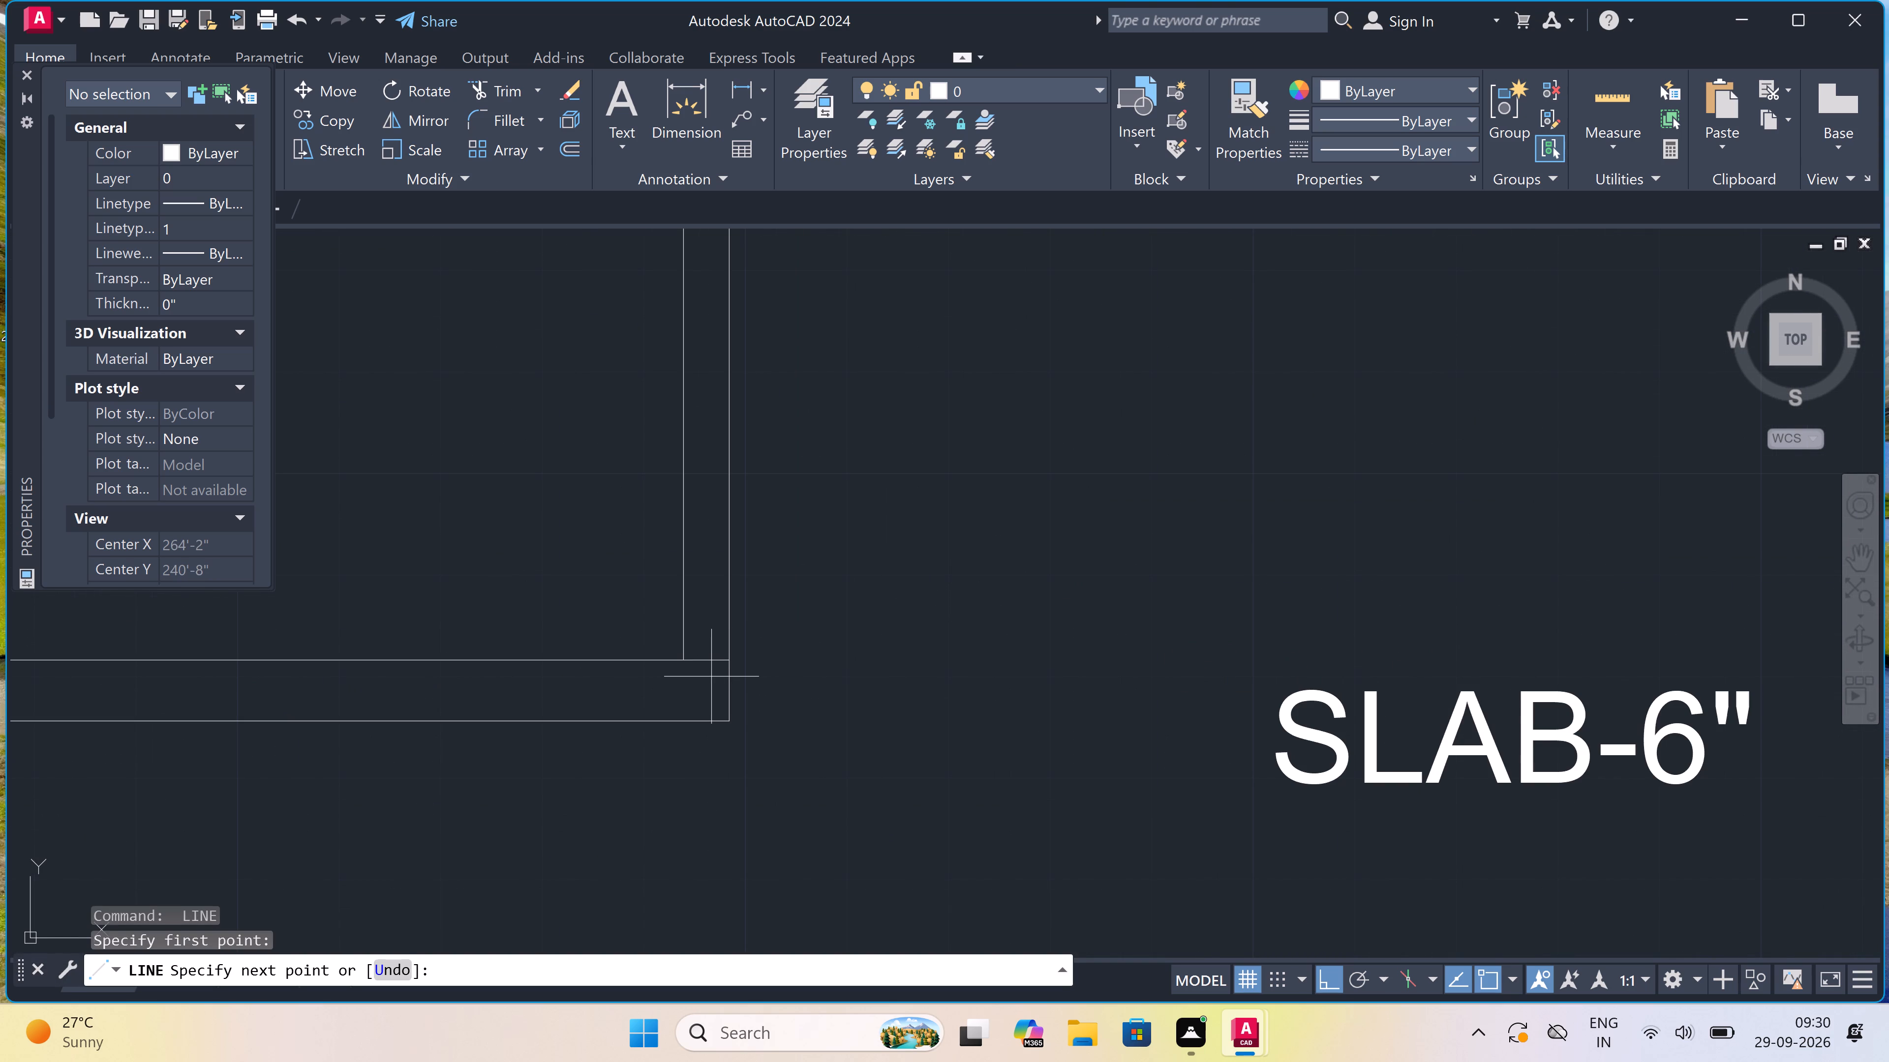
pyautogui.click(1158, 687)
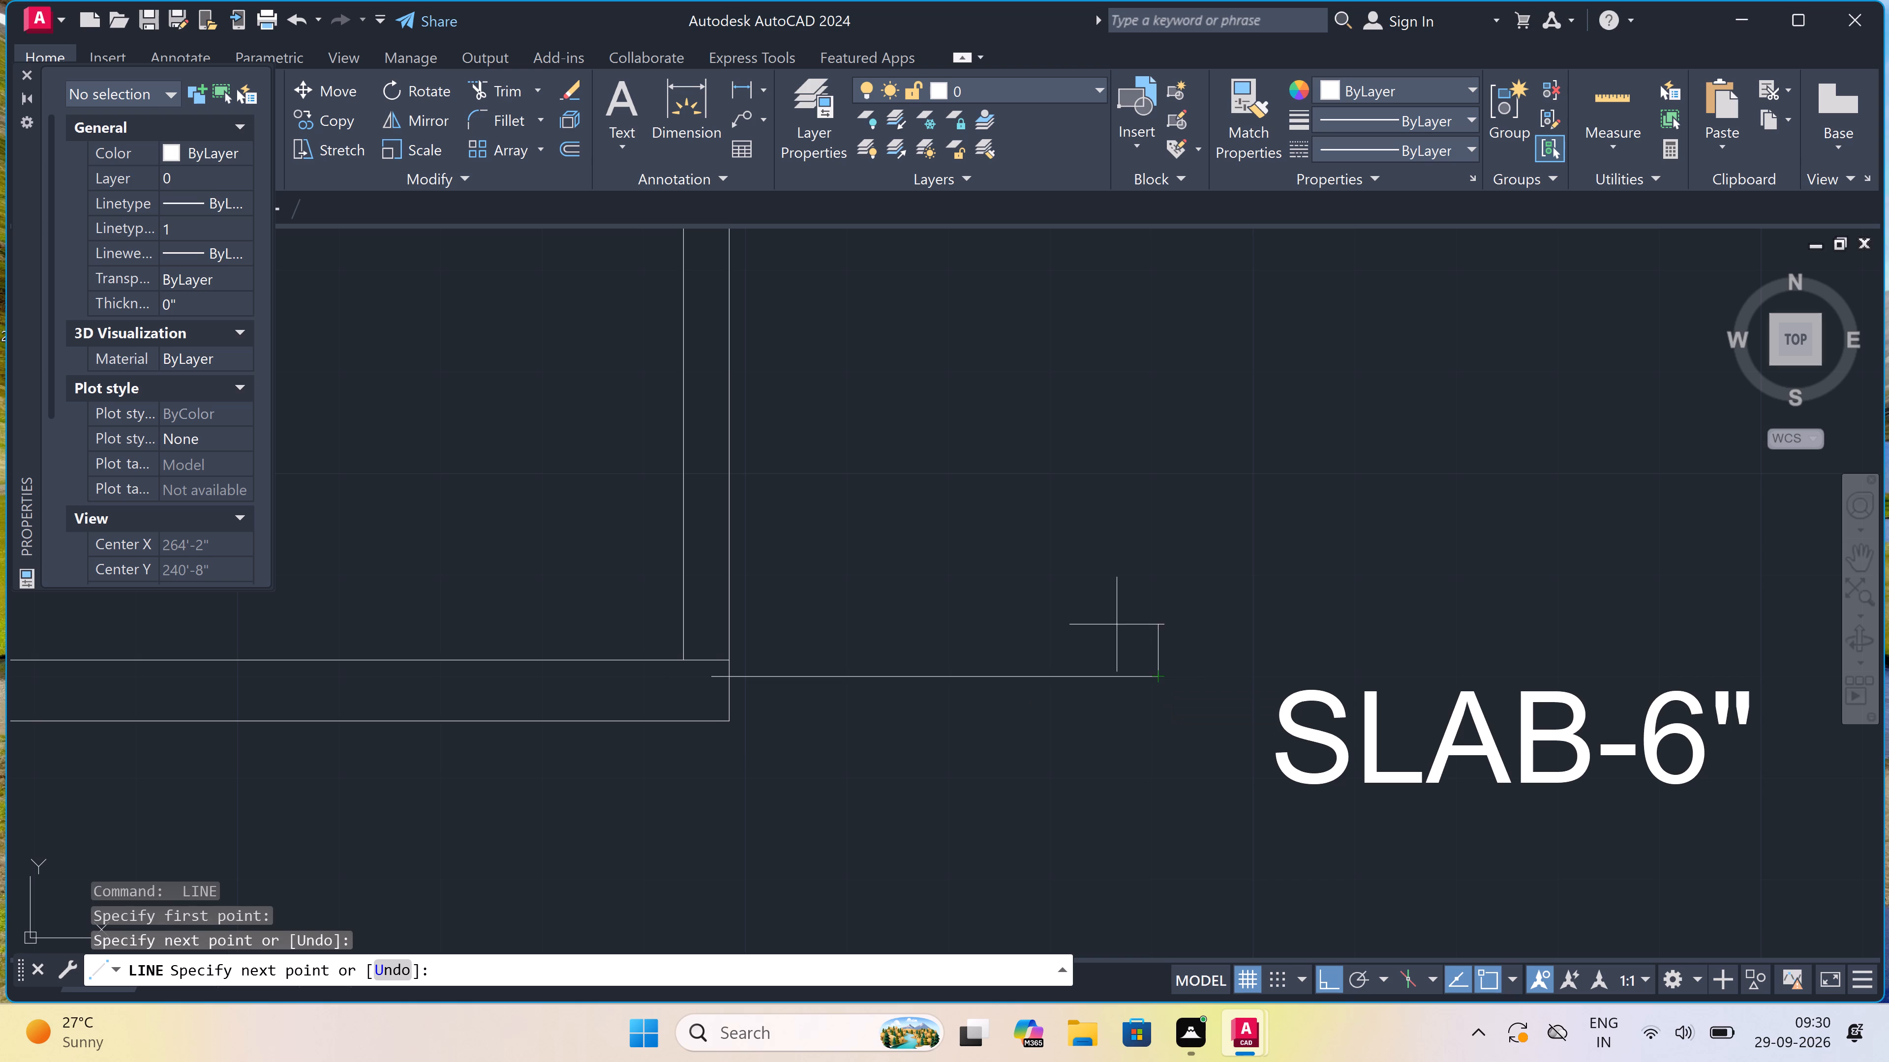
pyautogui.press('Escape')
# Draw a rectangular border enclosing the elevation, Section-A with its labels, and both floor plans.
pyautogui.scroll(-5, 943, 573)
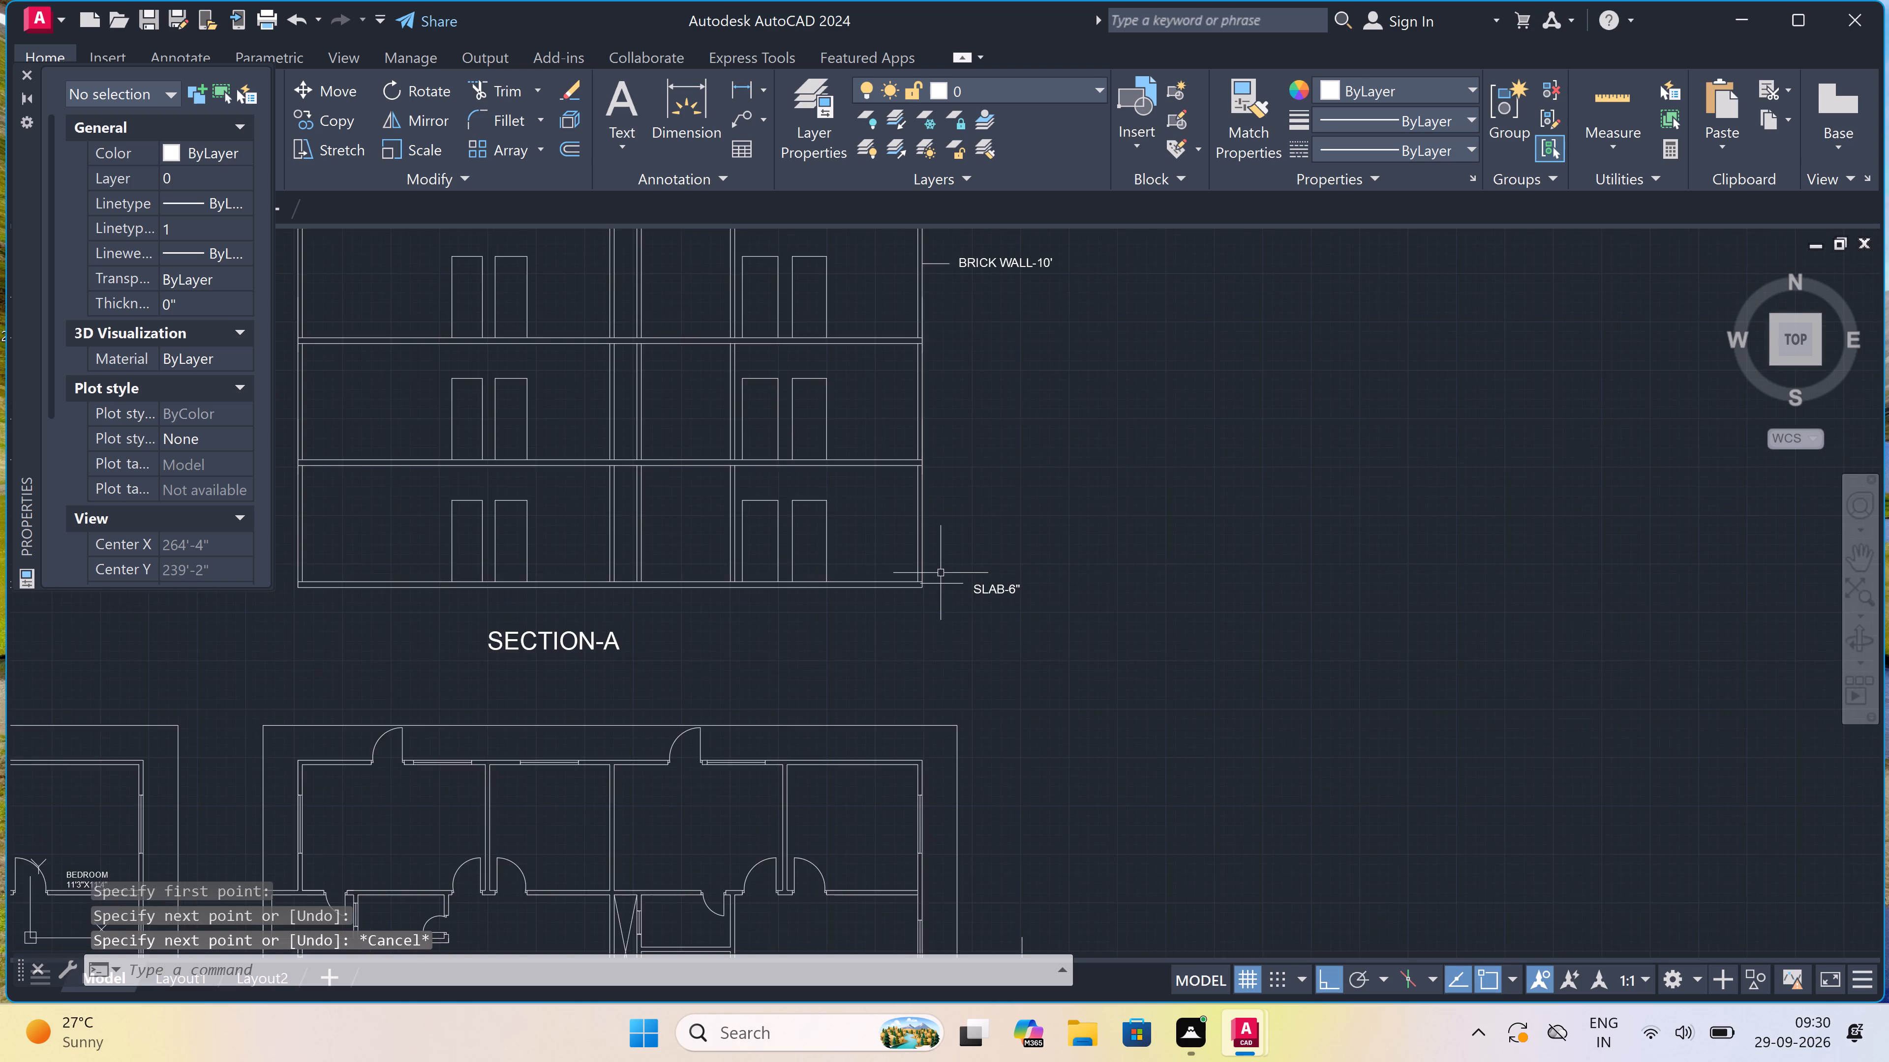
pyautogui.scroll(-3, 941, 573)
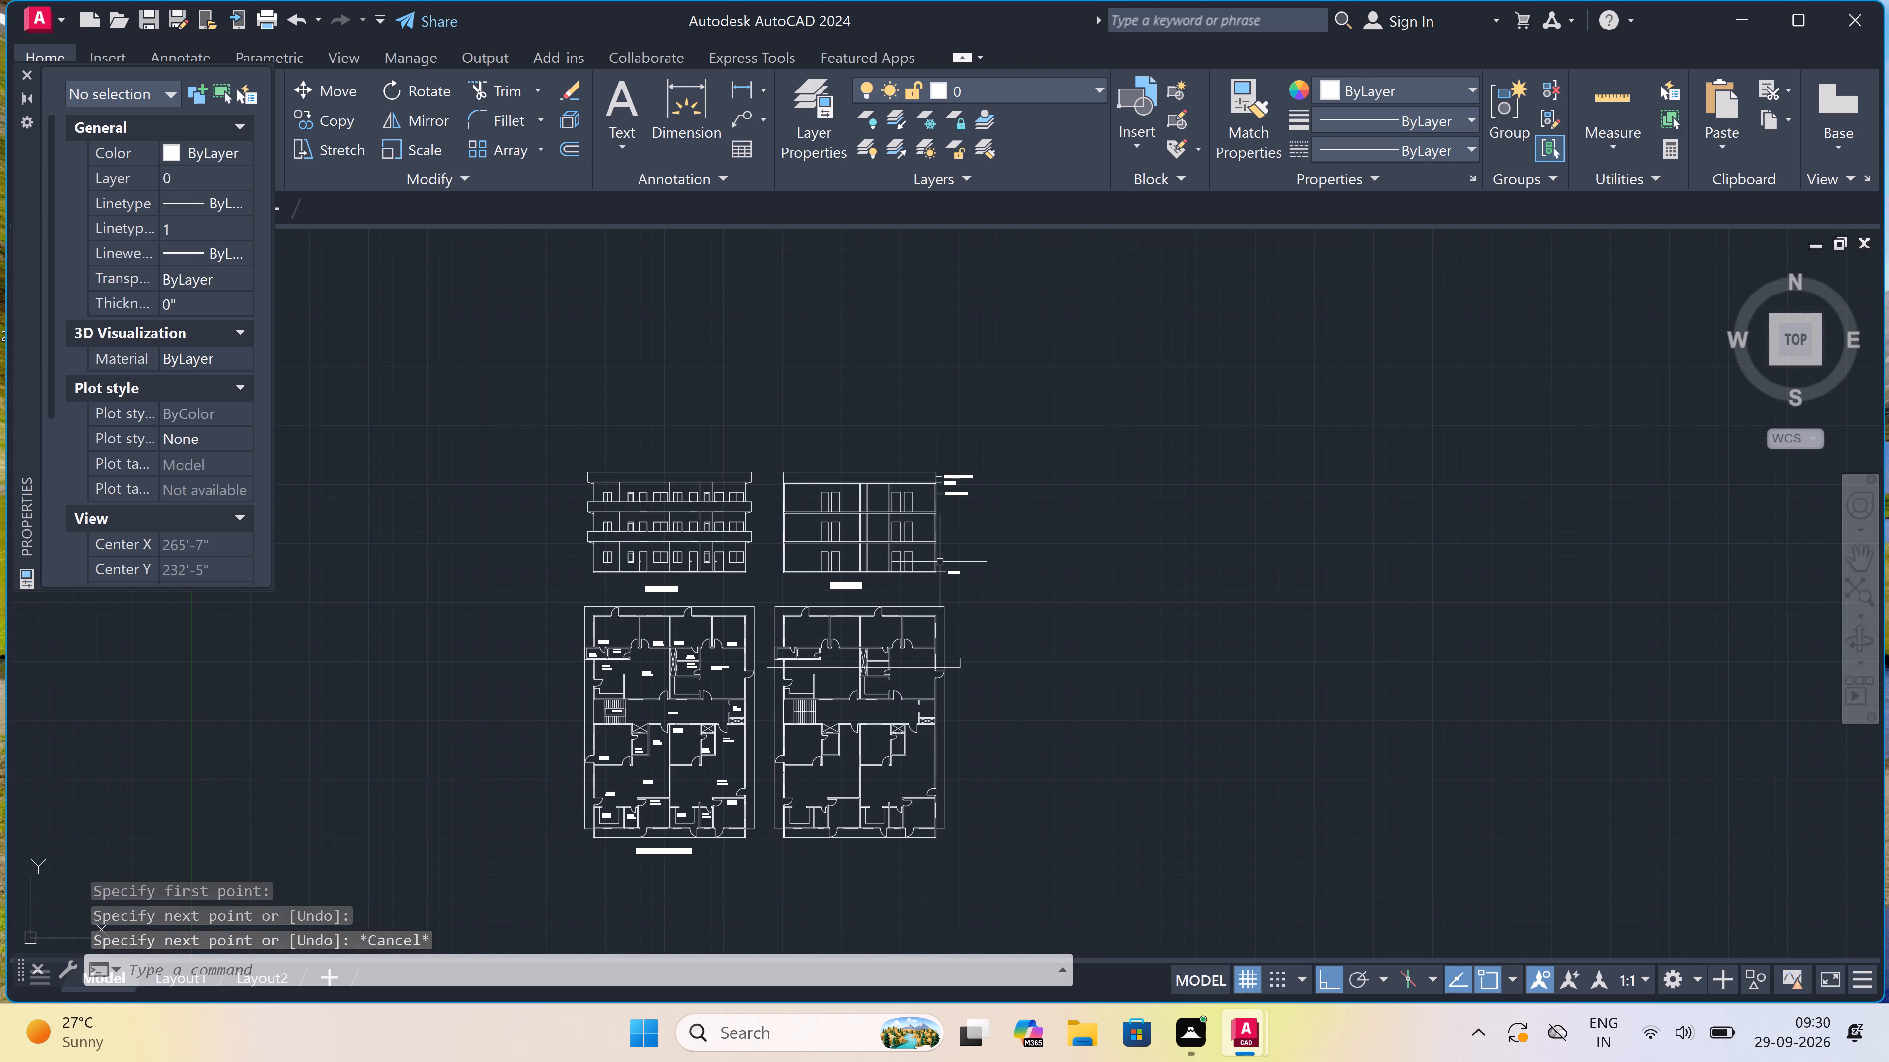
pyautogui.scroll(1, 940, 562)
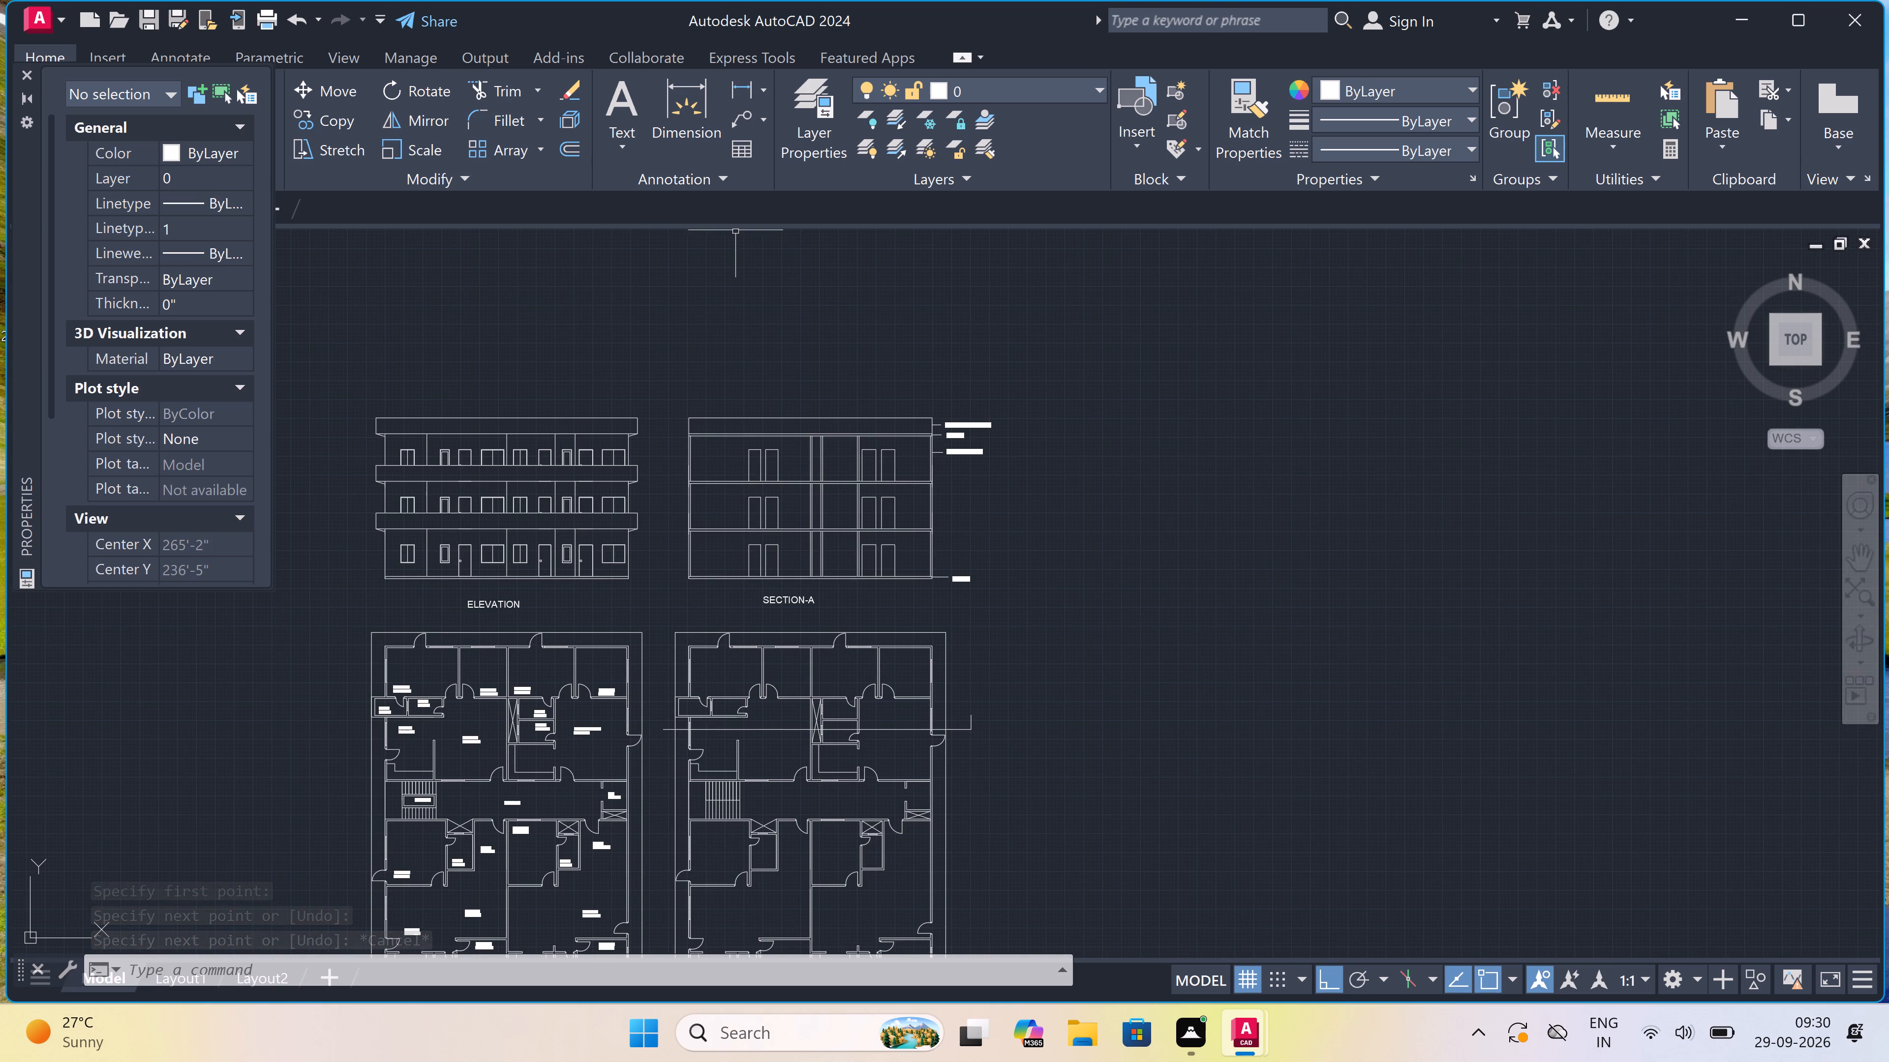
pyautogui.scroll(-2, 706, 293)
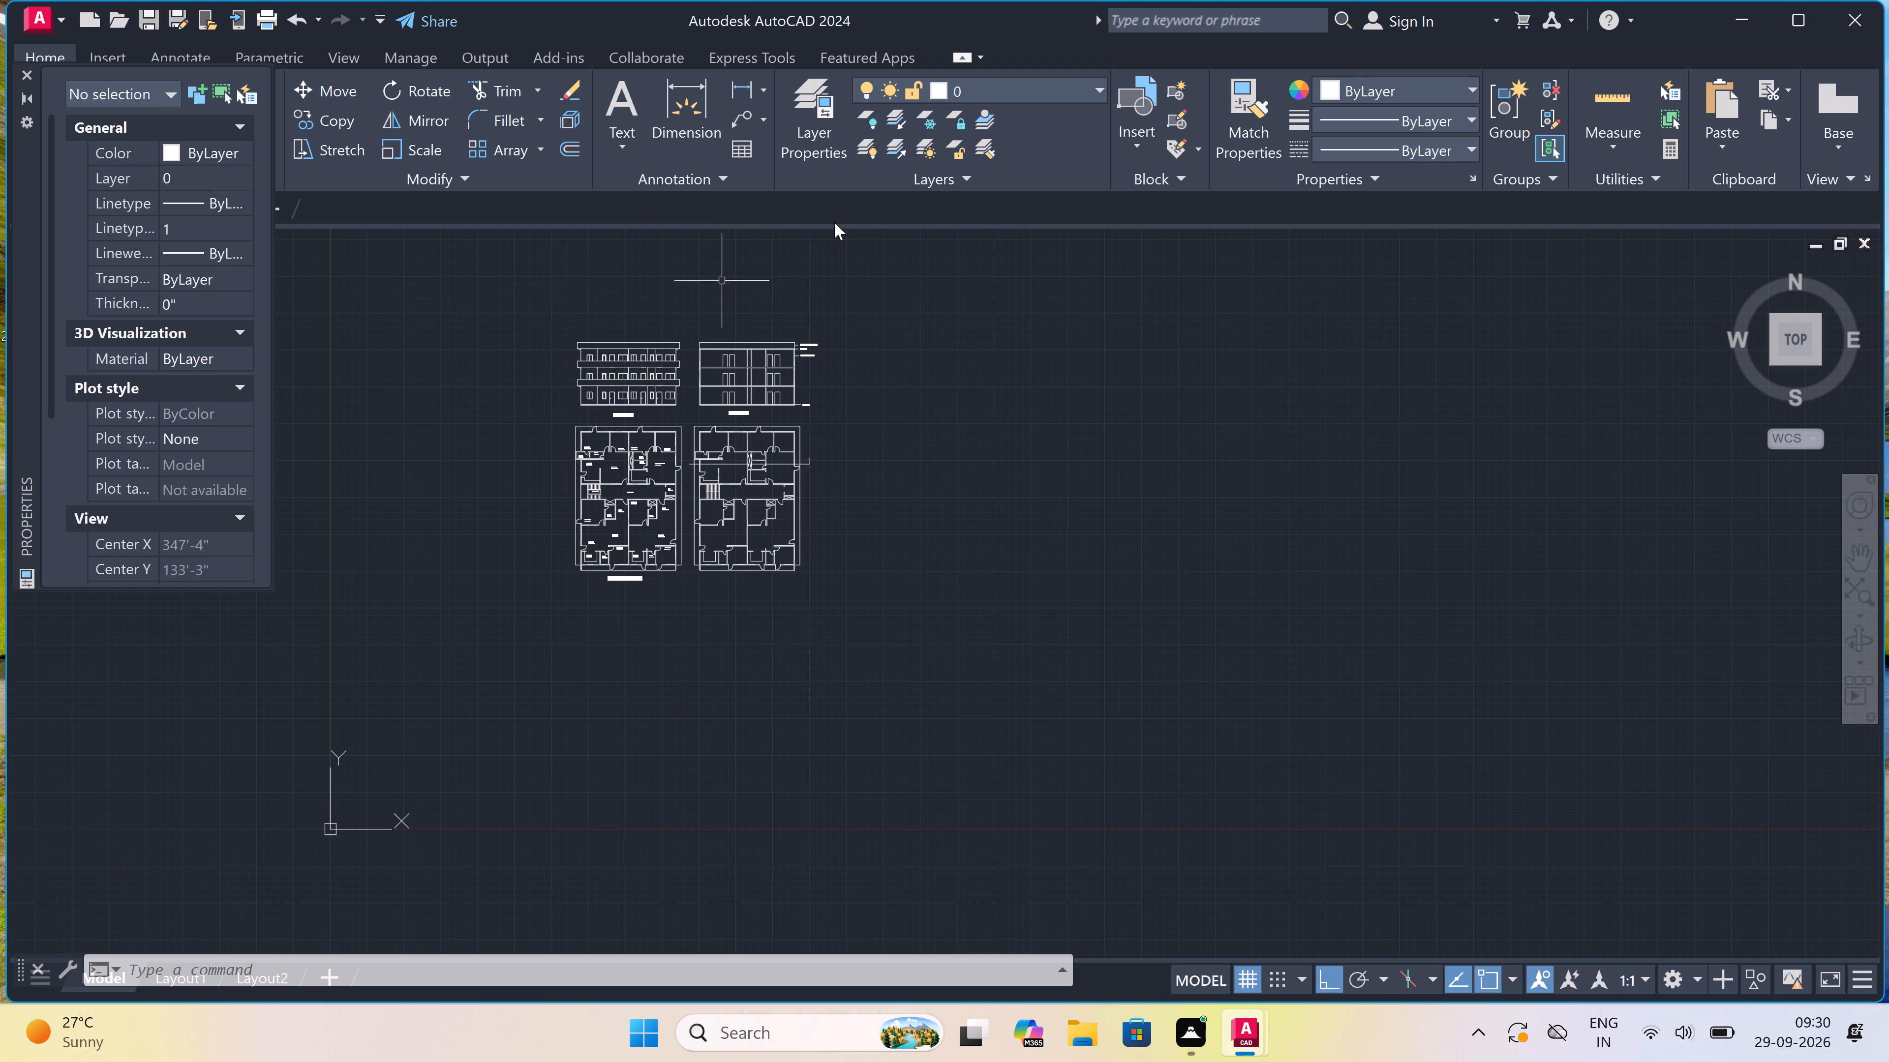
pyautogui.scroll(1, 880, 388)
pyautogui.press('r')
pyautogui.press('e')
pyautogui.press('c')
pyautogui.press('space')
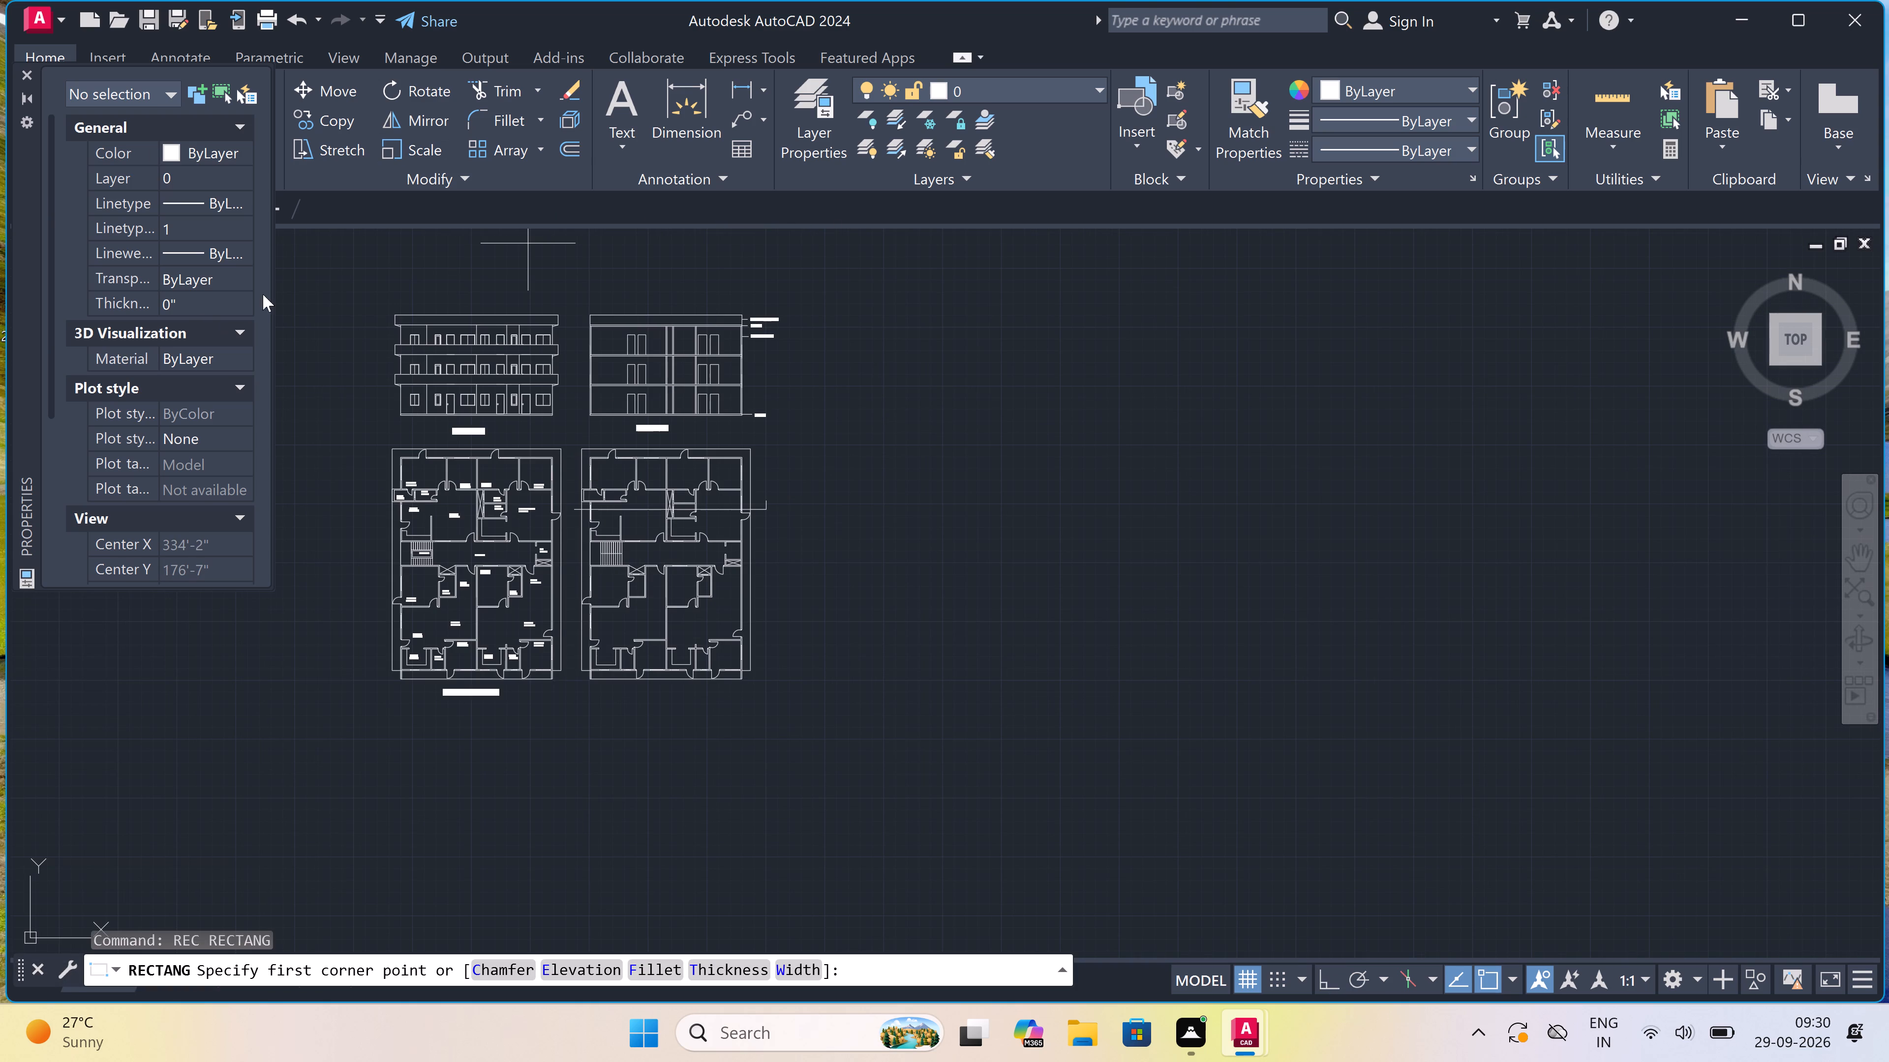
pyautogui.click(358, 284)
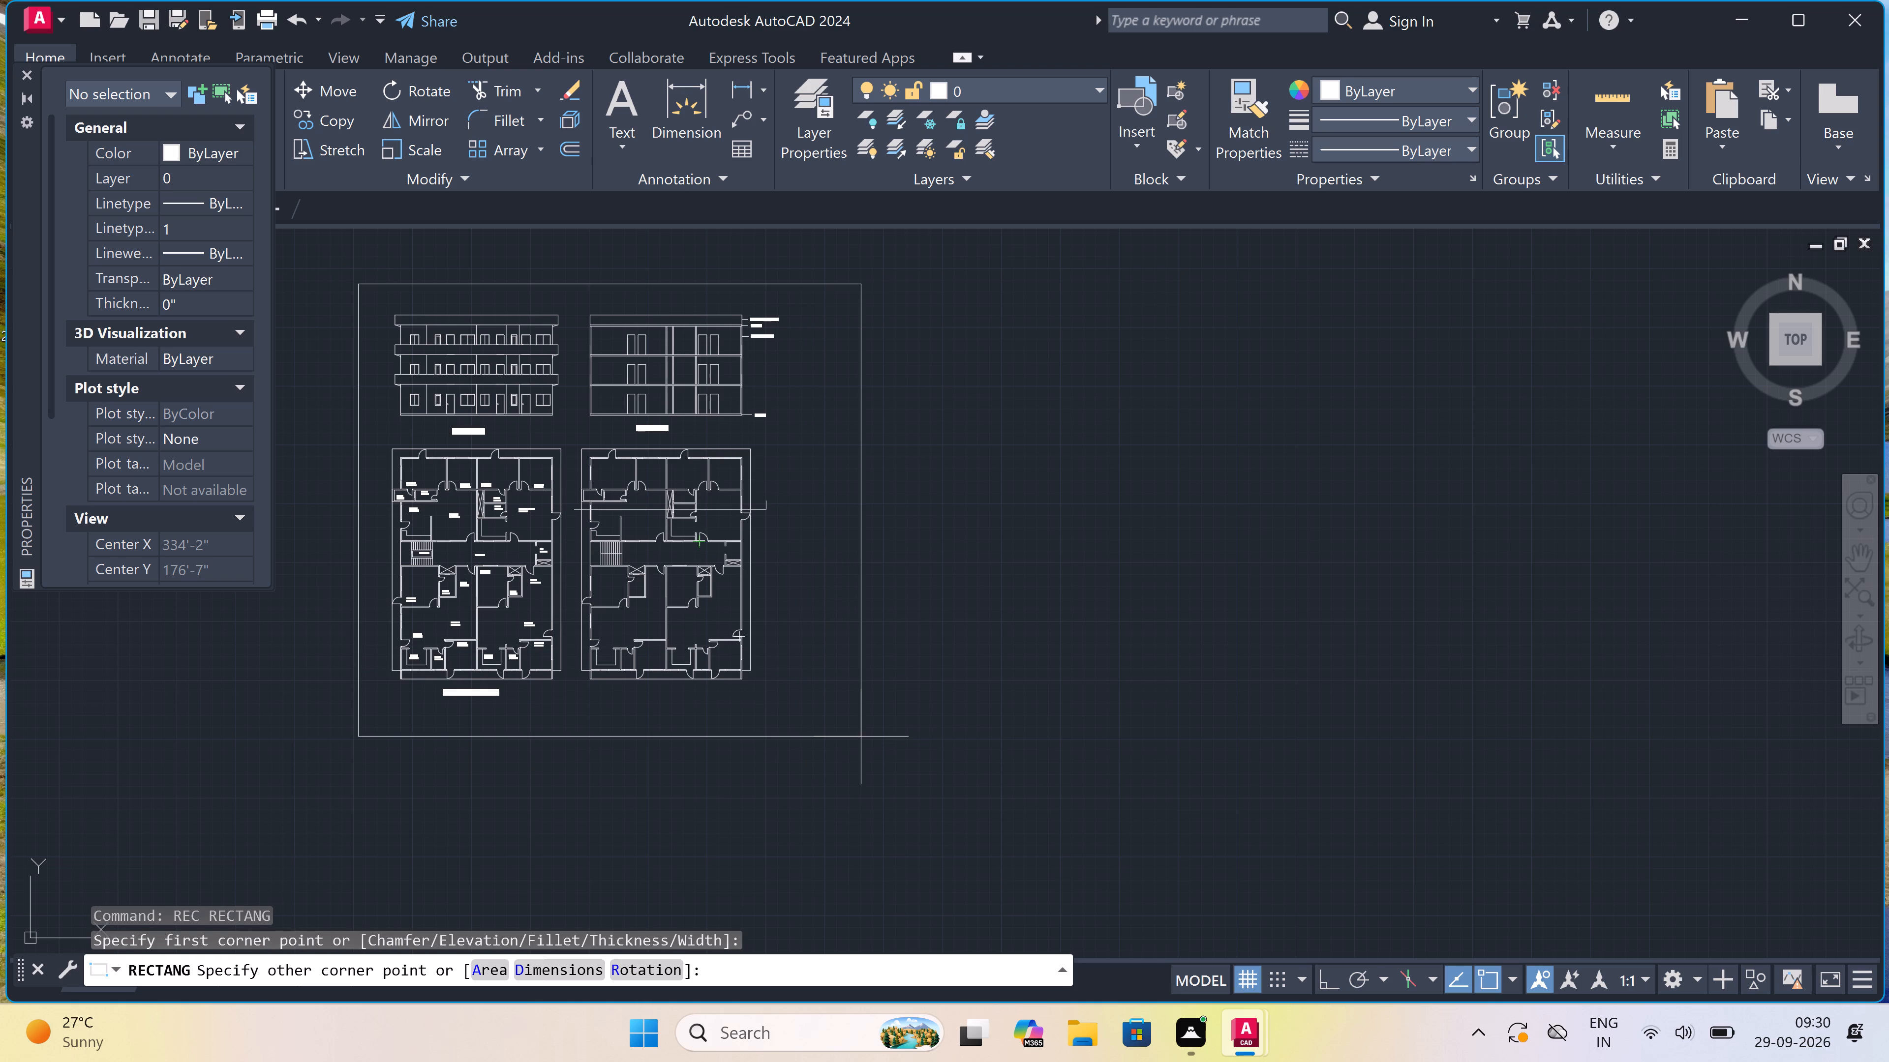
pyautogui.click(801, 723)
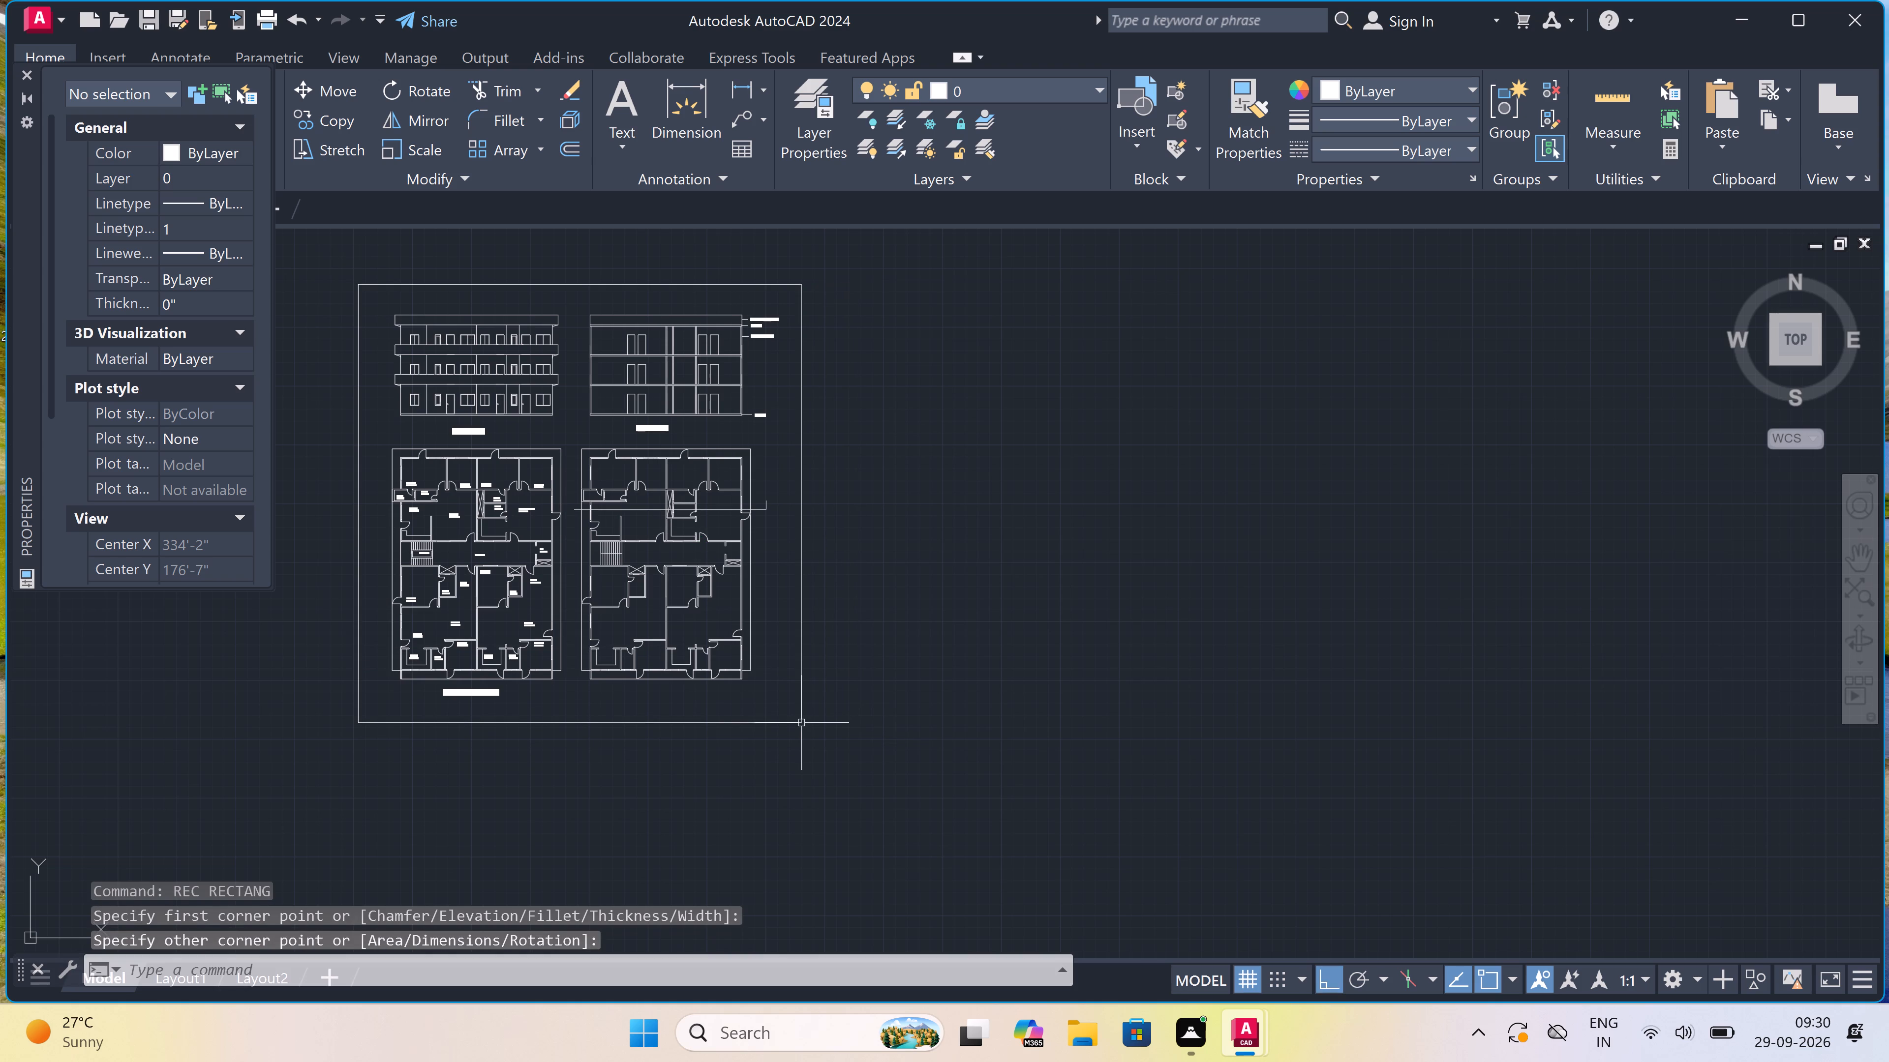
# Add the multiline text "A" just above the upturned end of the section line beside the unlabelled floor plan's outer wall.
pyautogui.scroll(3, 762, 506)
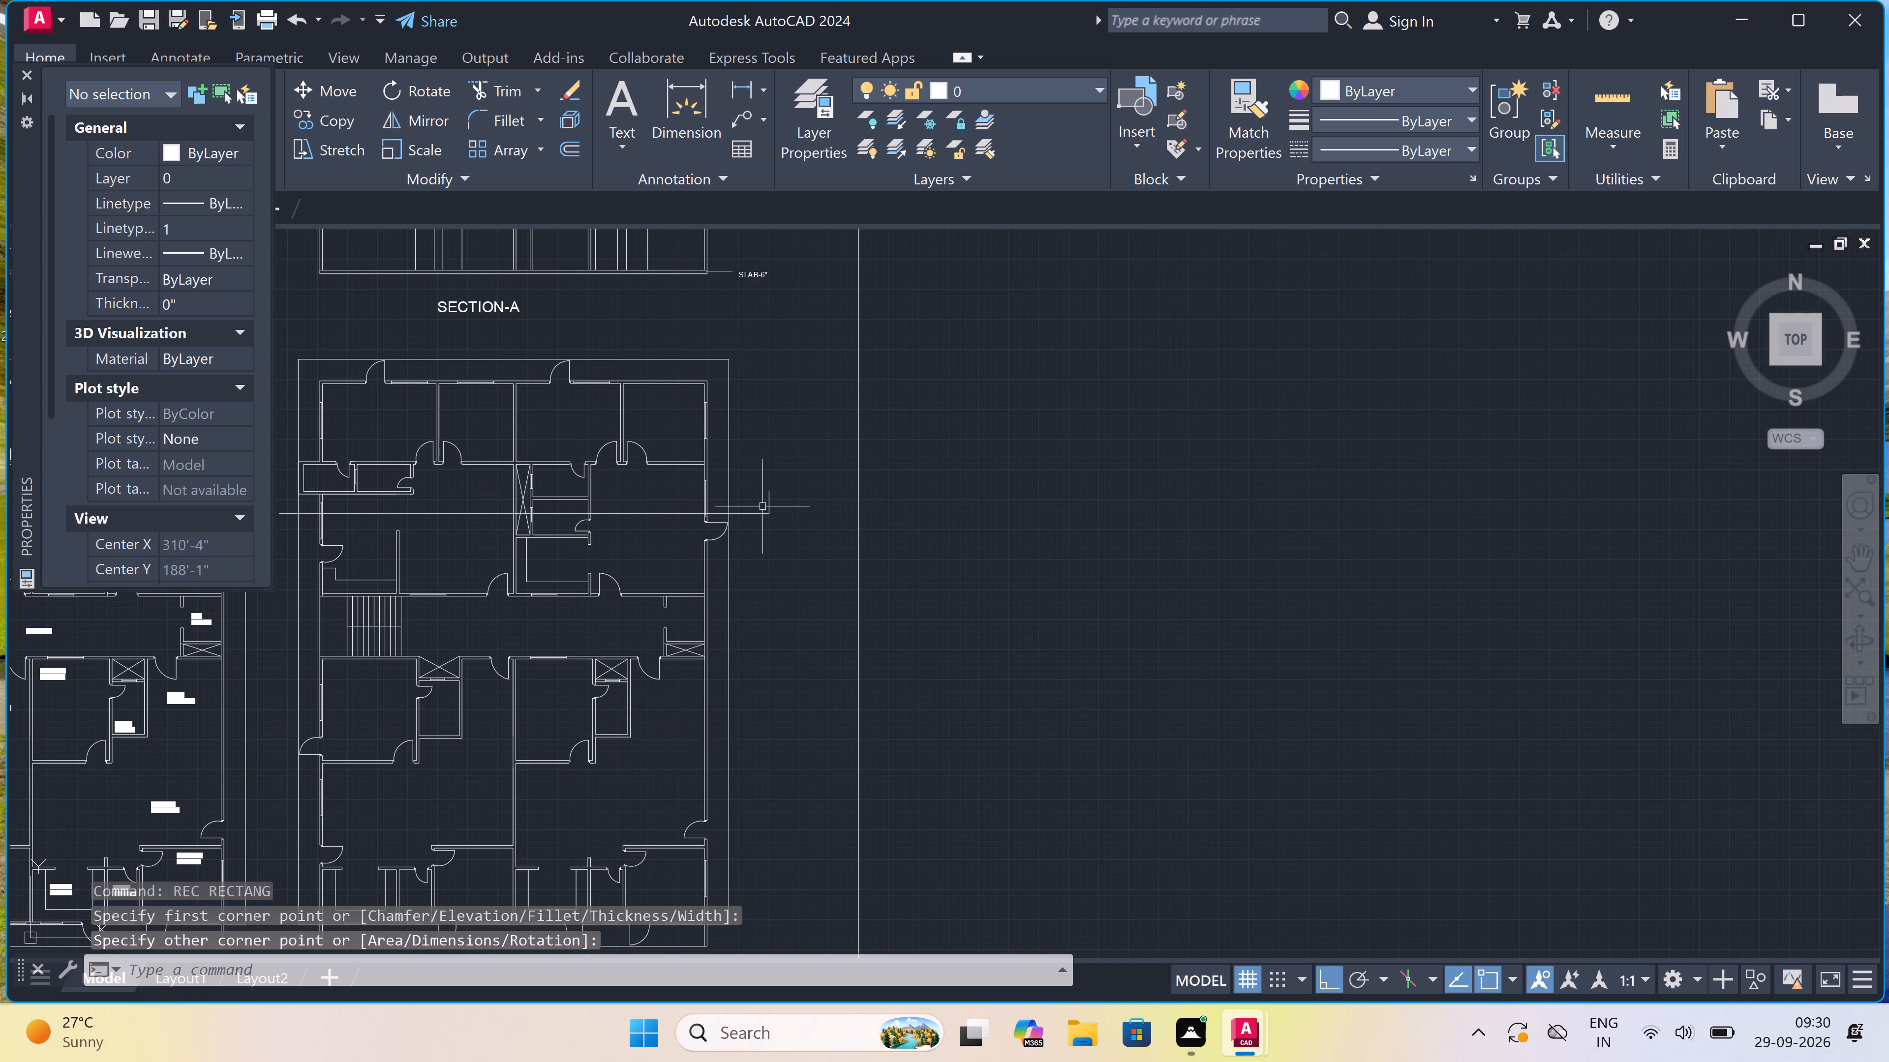
pyautogui.scroll(3, 762, 504)
pyautogui.scroll(-3, 762, 504)
pyautogui.scroll(3, 773, 485)
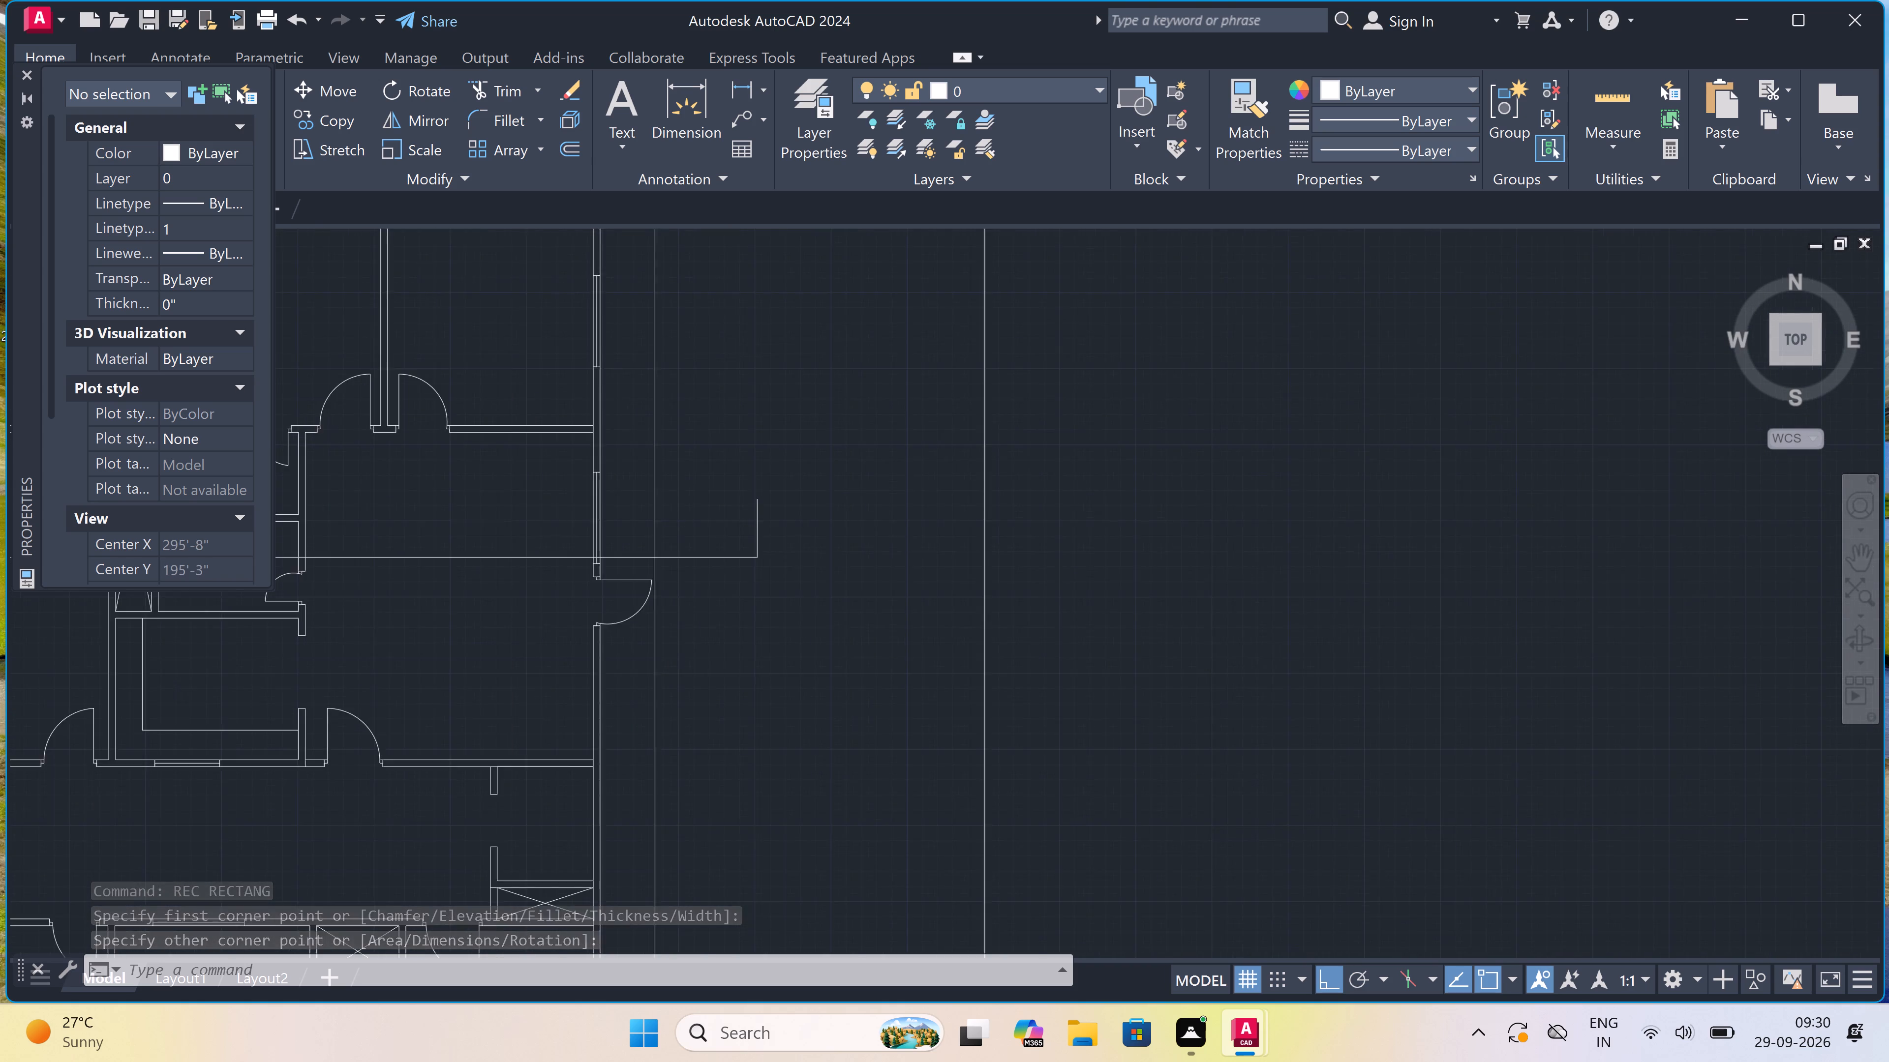
pyautogui.press('m')
pyautogui.press('t')
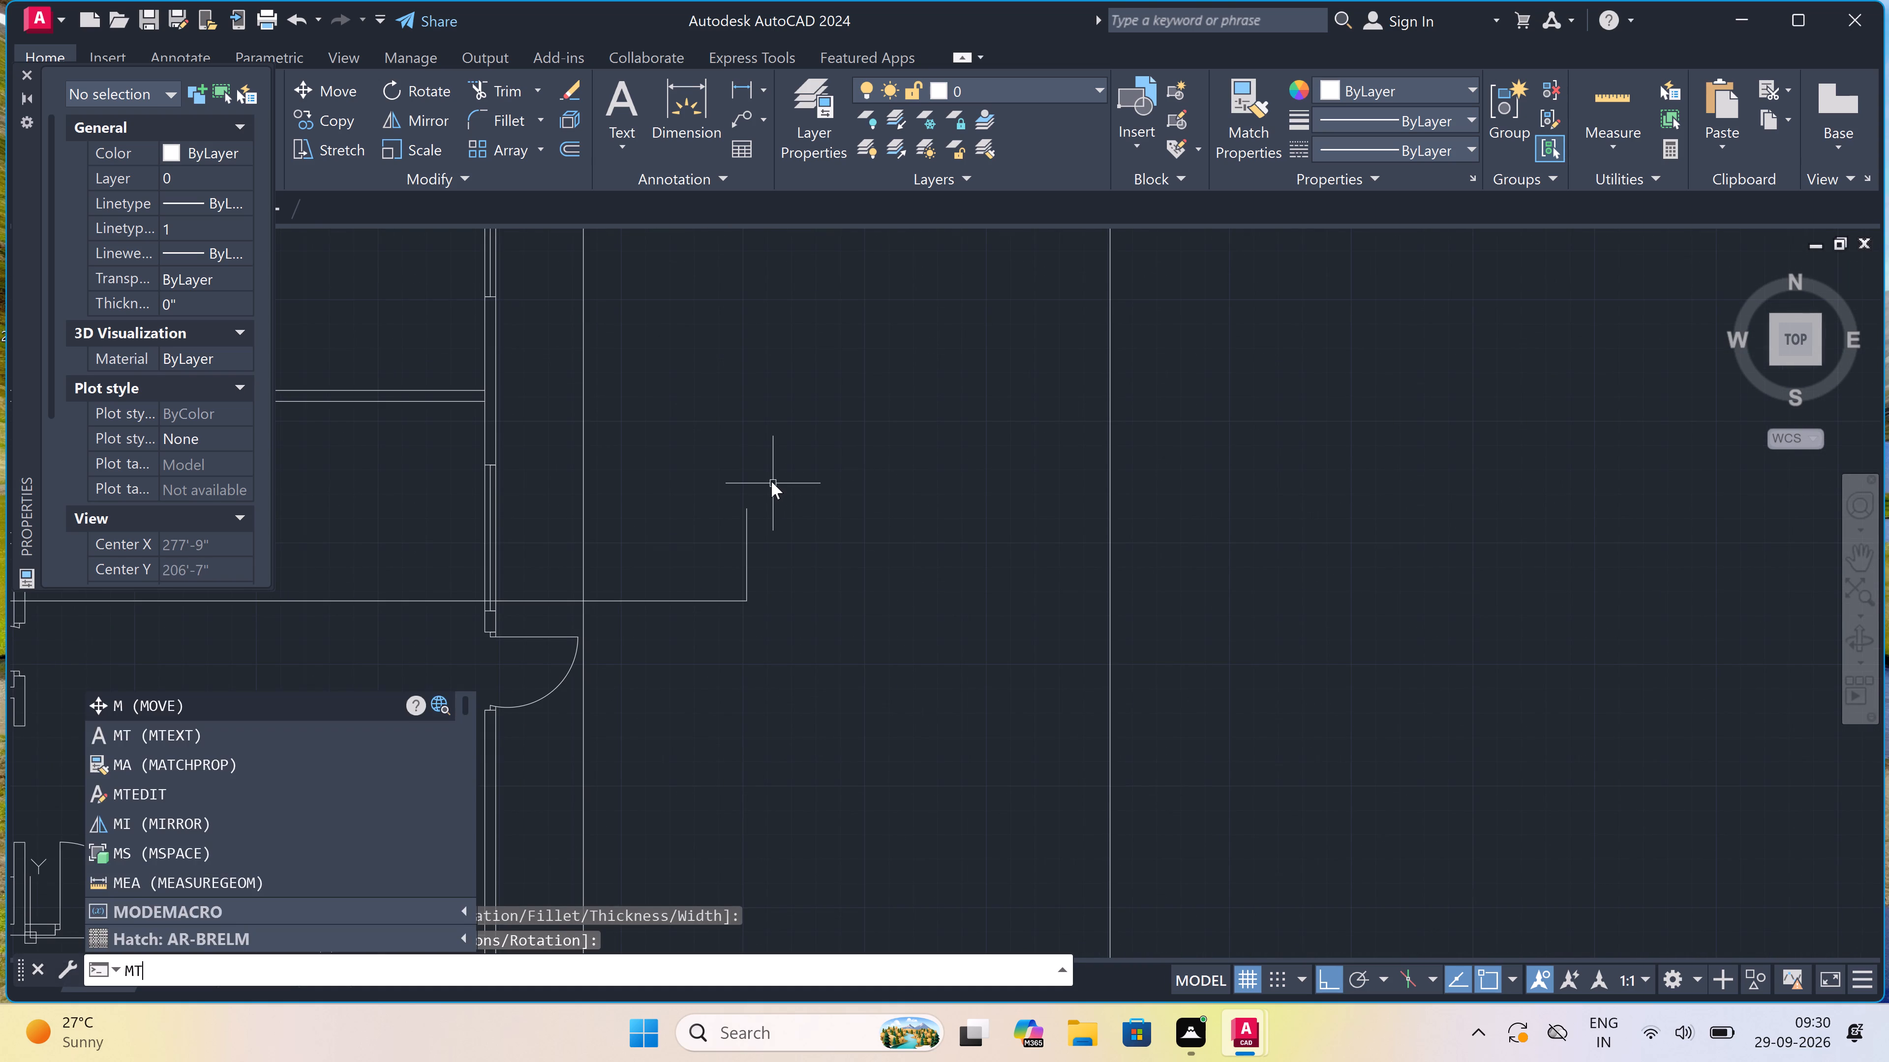
pyautogui.press('space')
pyautogui.click(719, 424)
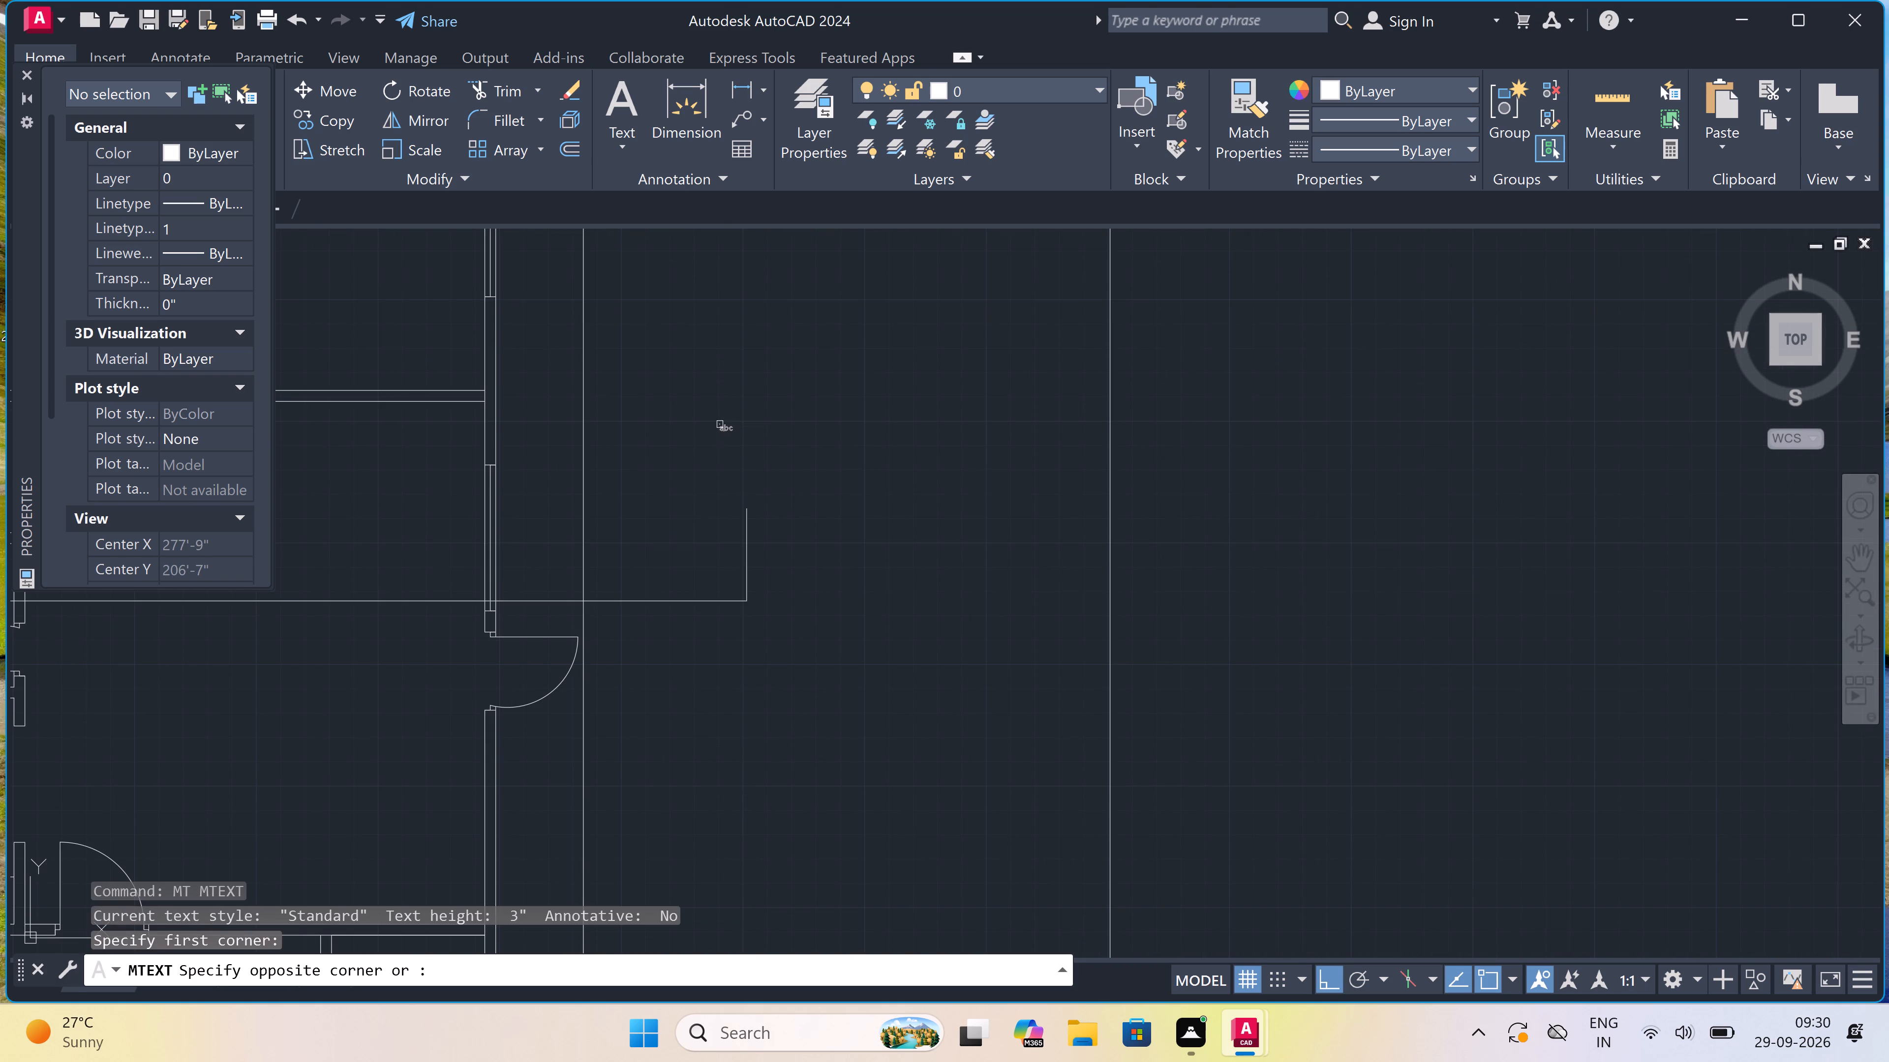
pyautogui.click(817, 467)
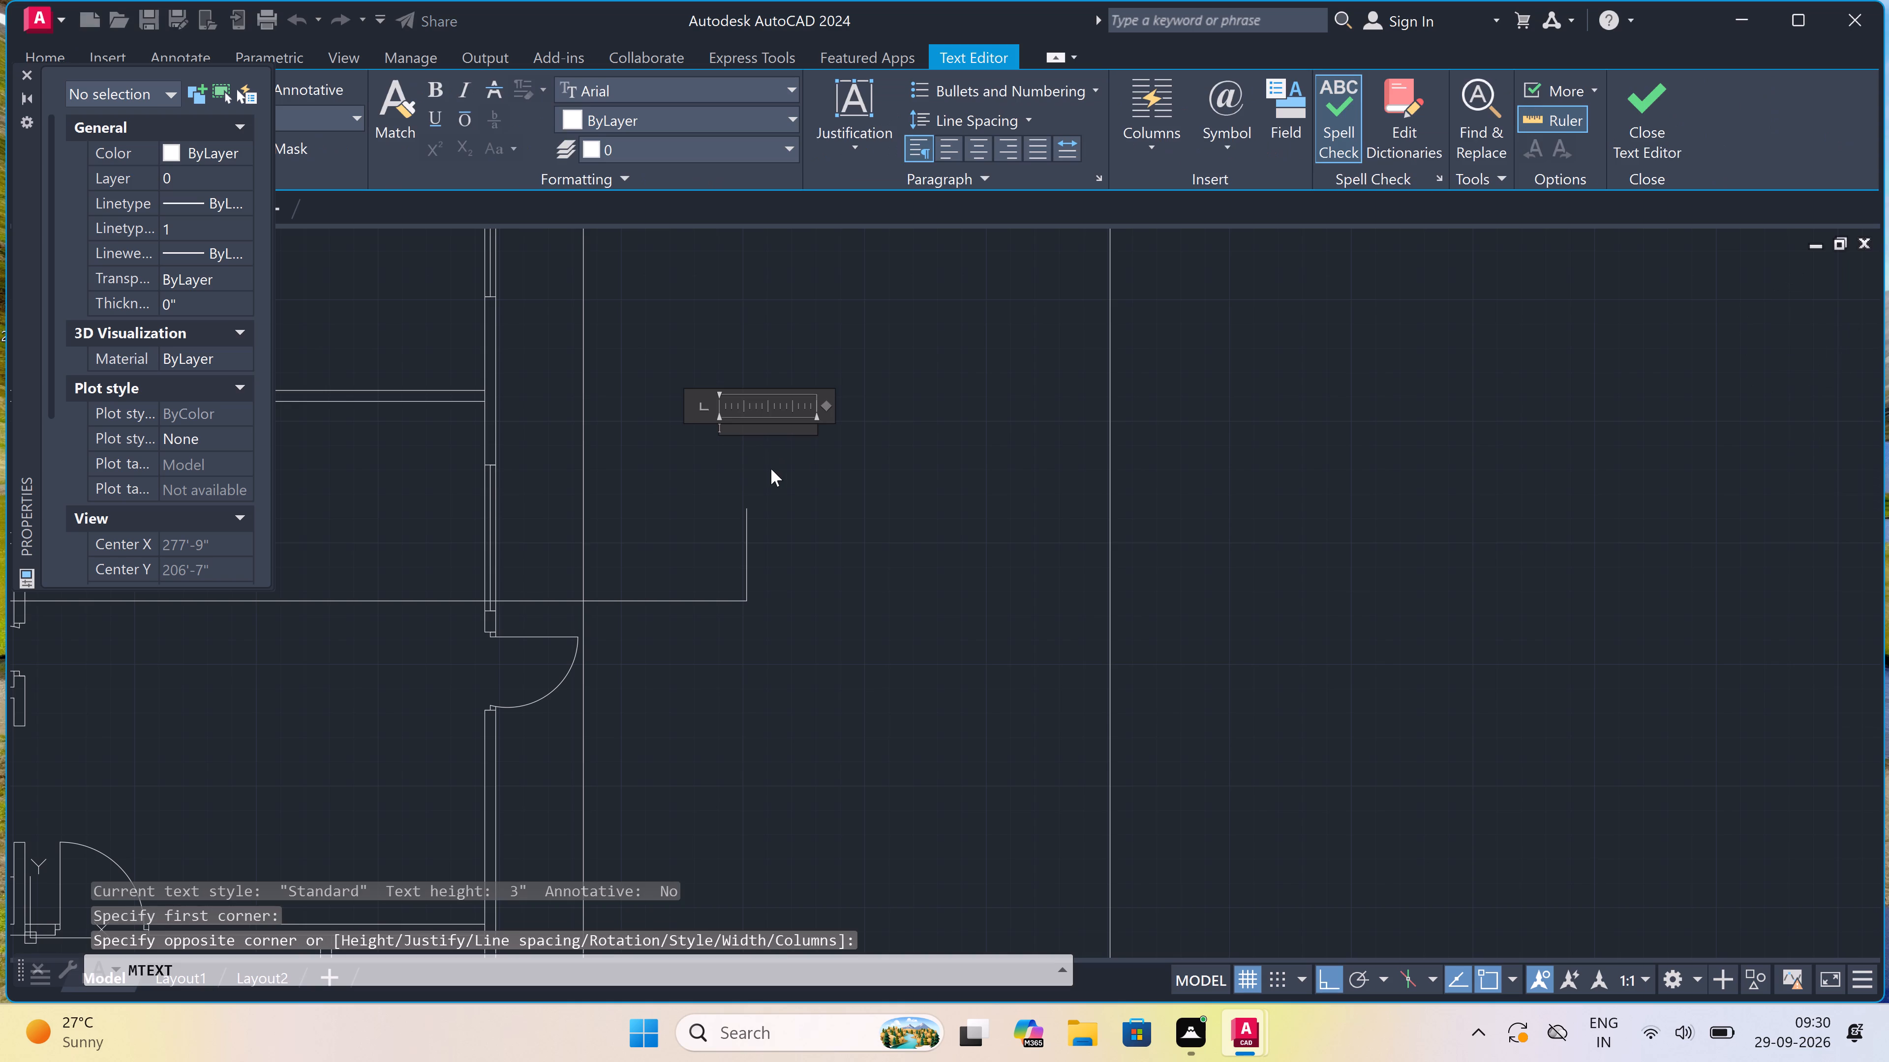
pyautogui.press('a')
pyautogui.click(693, 467)
# Set the text height of the section mark "A" to 2'.
pyautogui.doubleClick(766, 421)
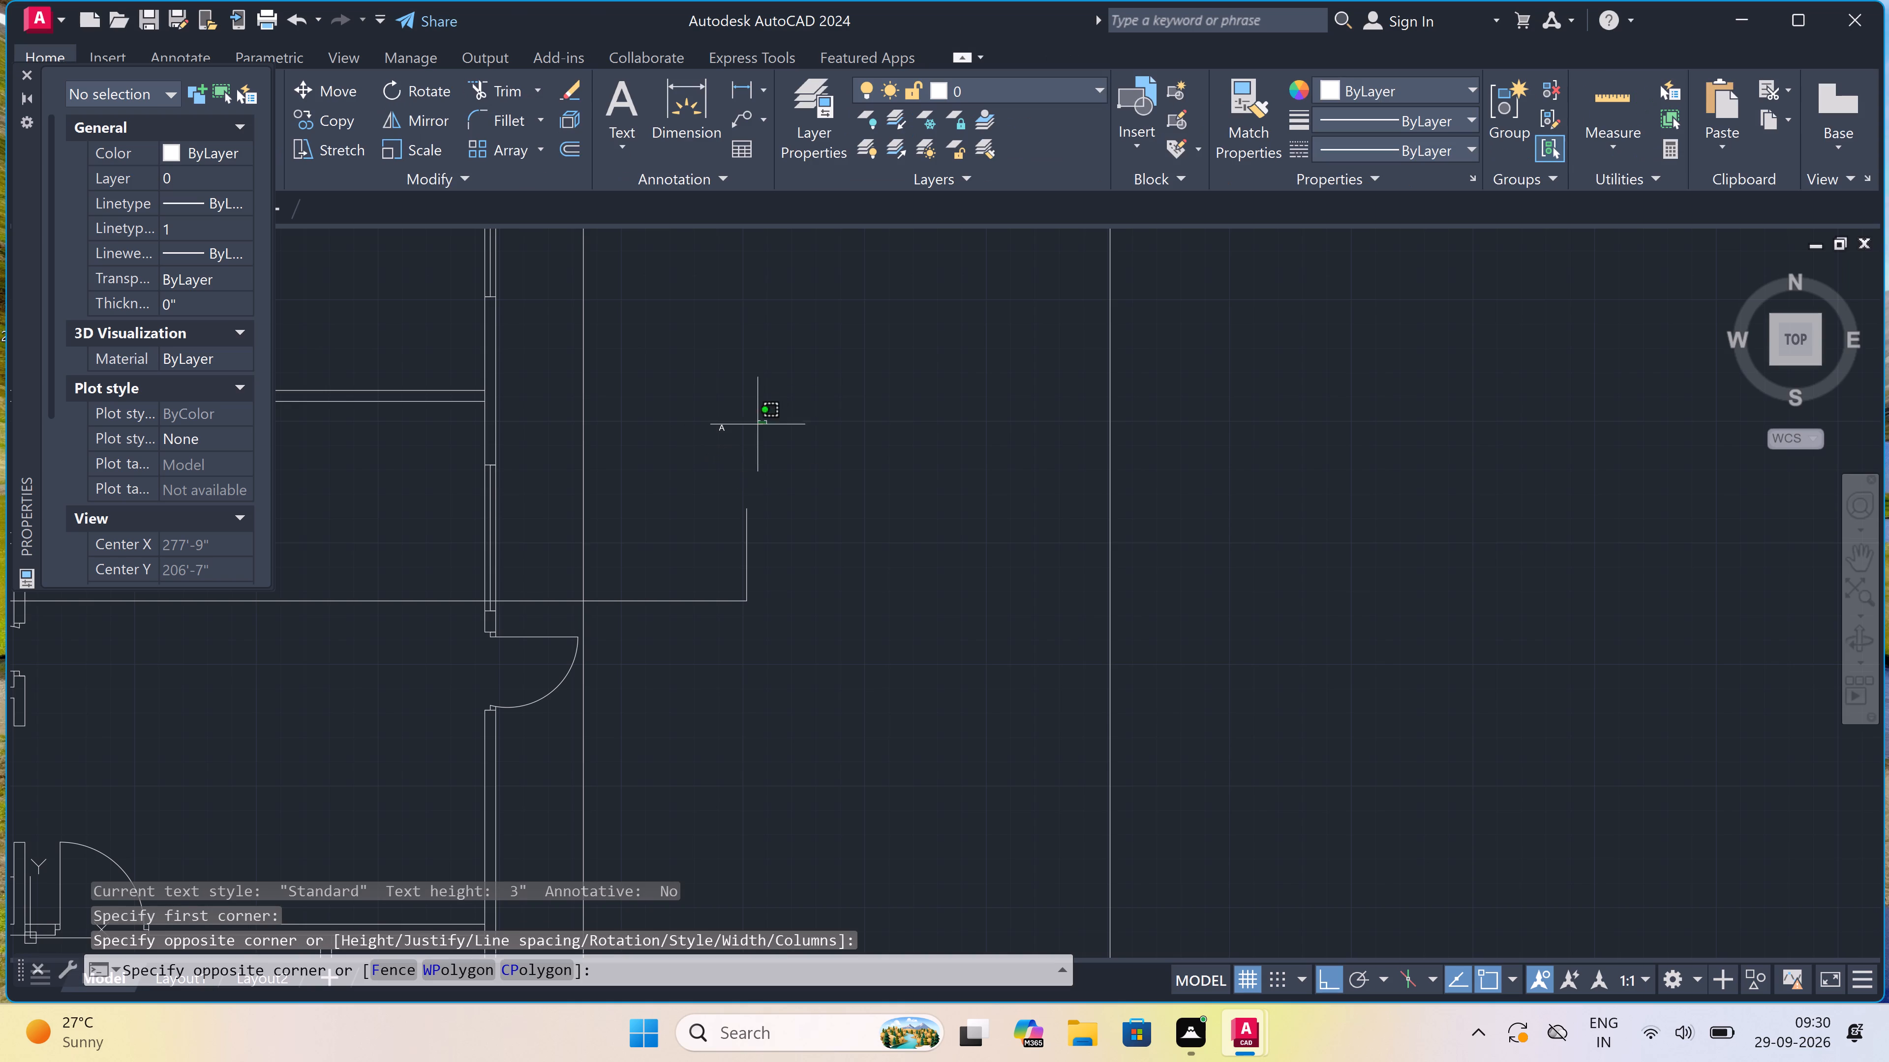
pyautogui.click(702, 435)
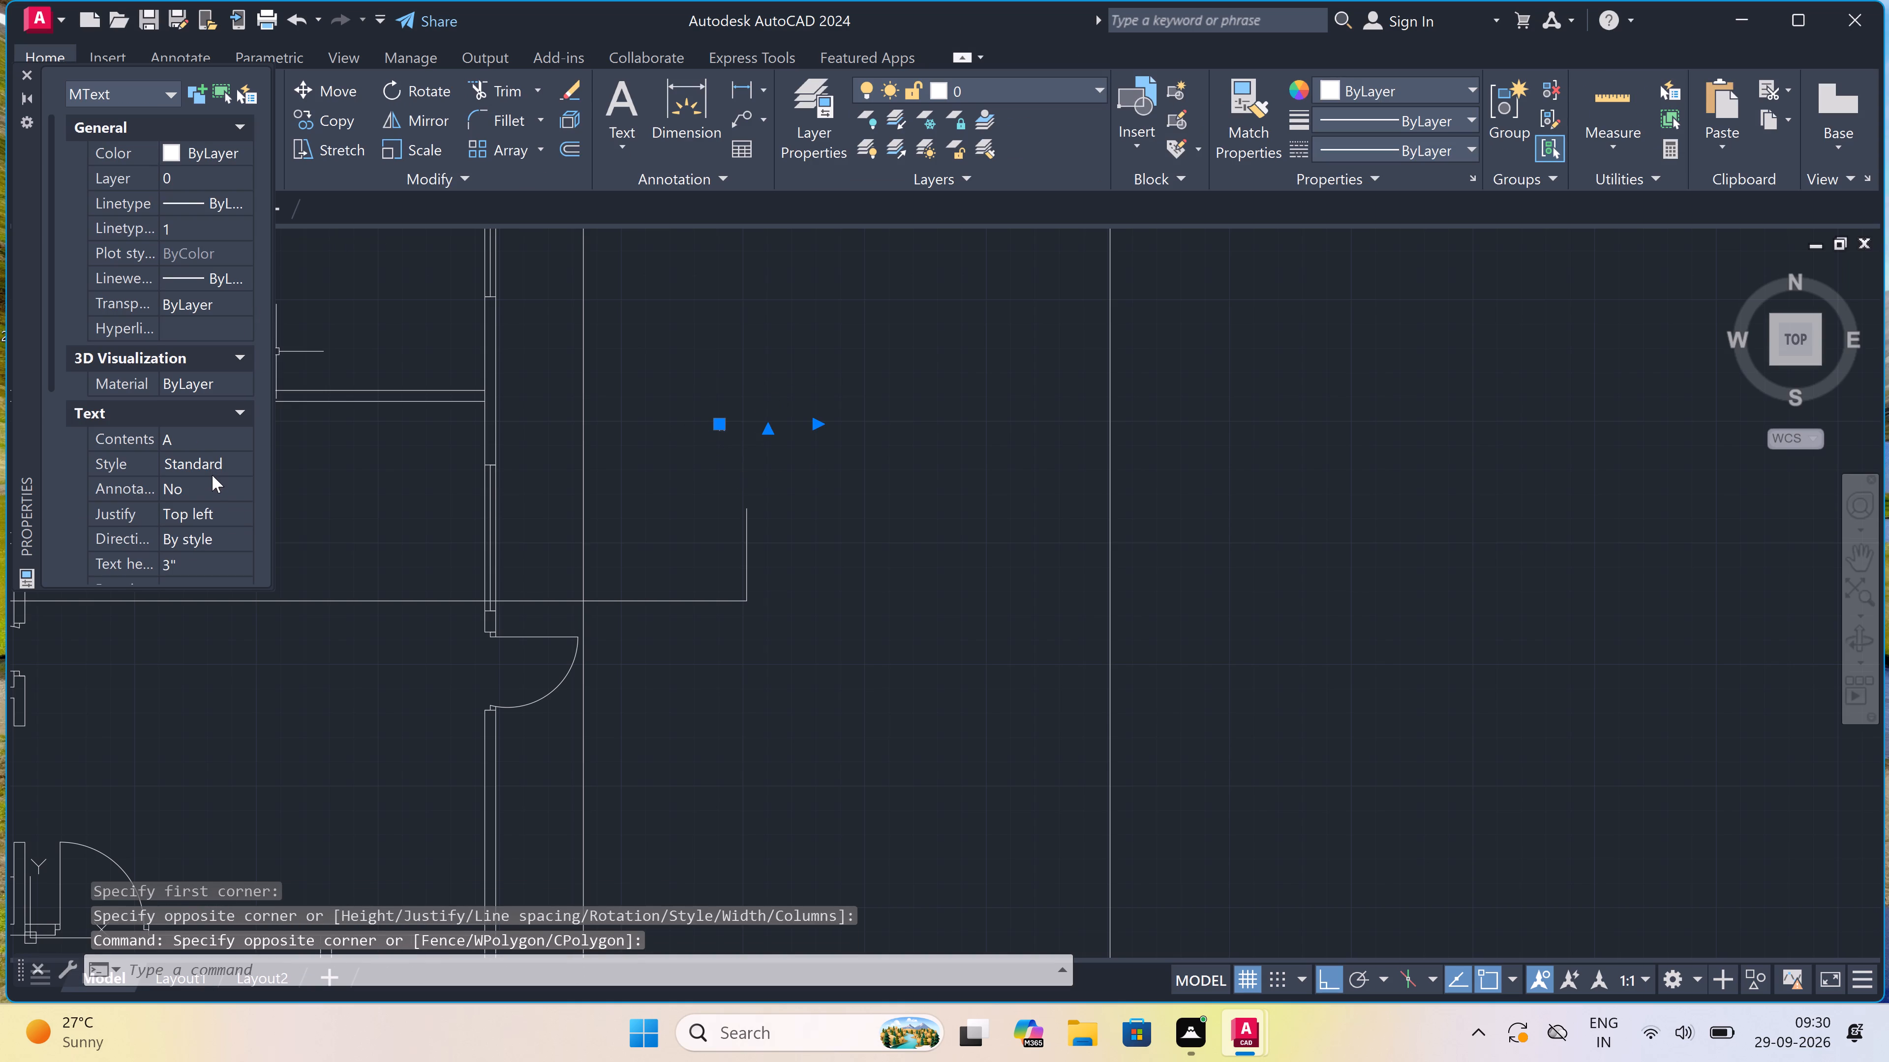
pyautogui.click(211, 567)
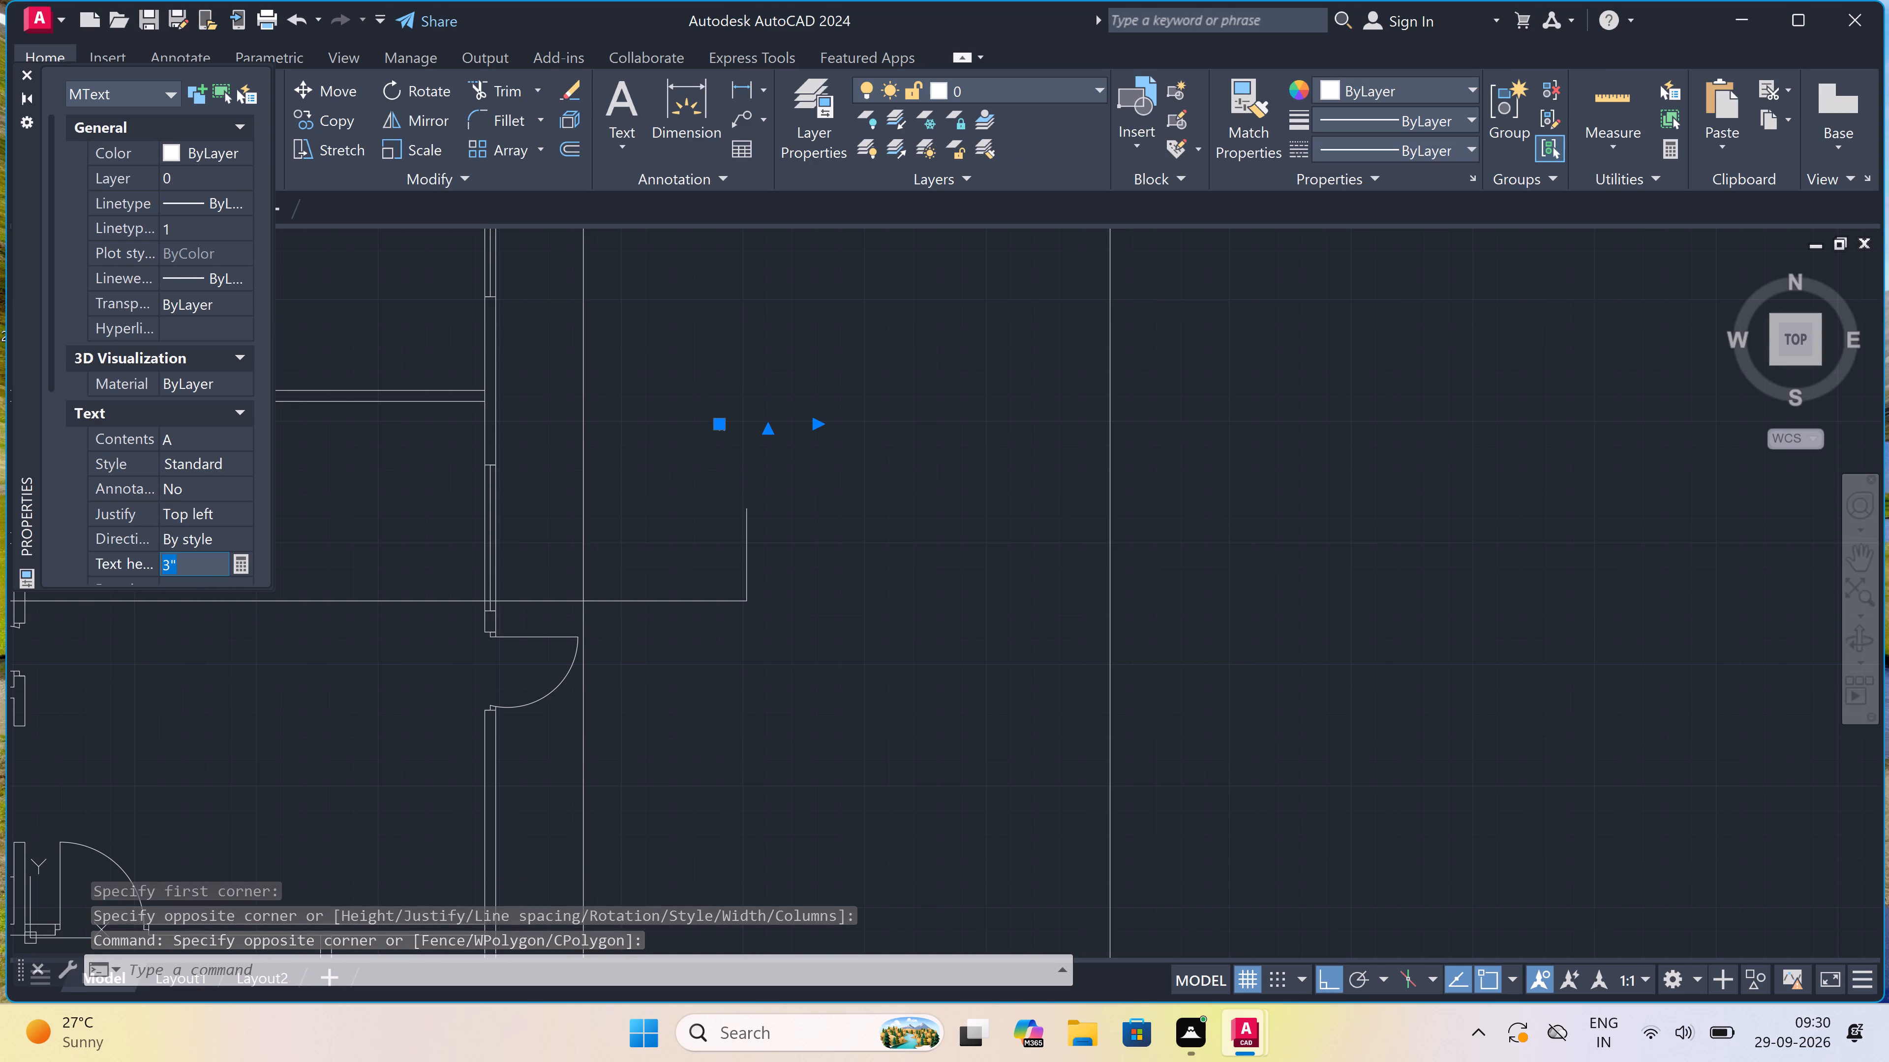
pyautogui.press('BackSpace')
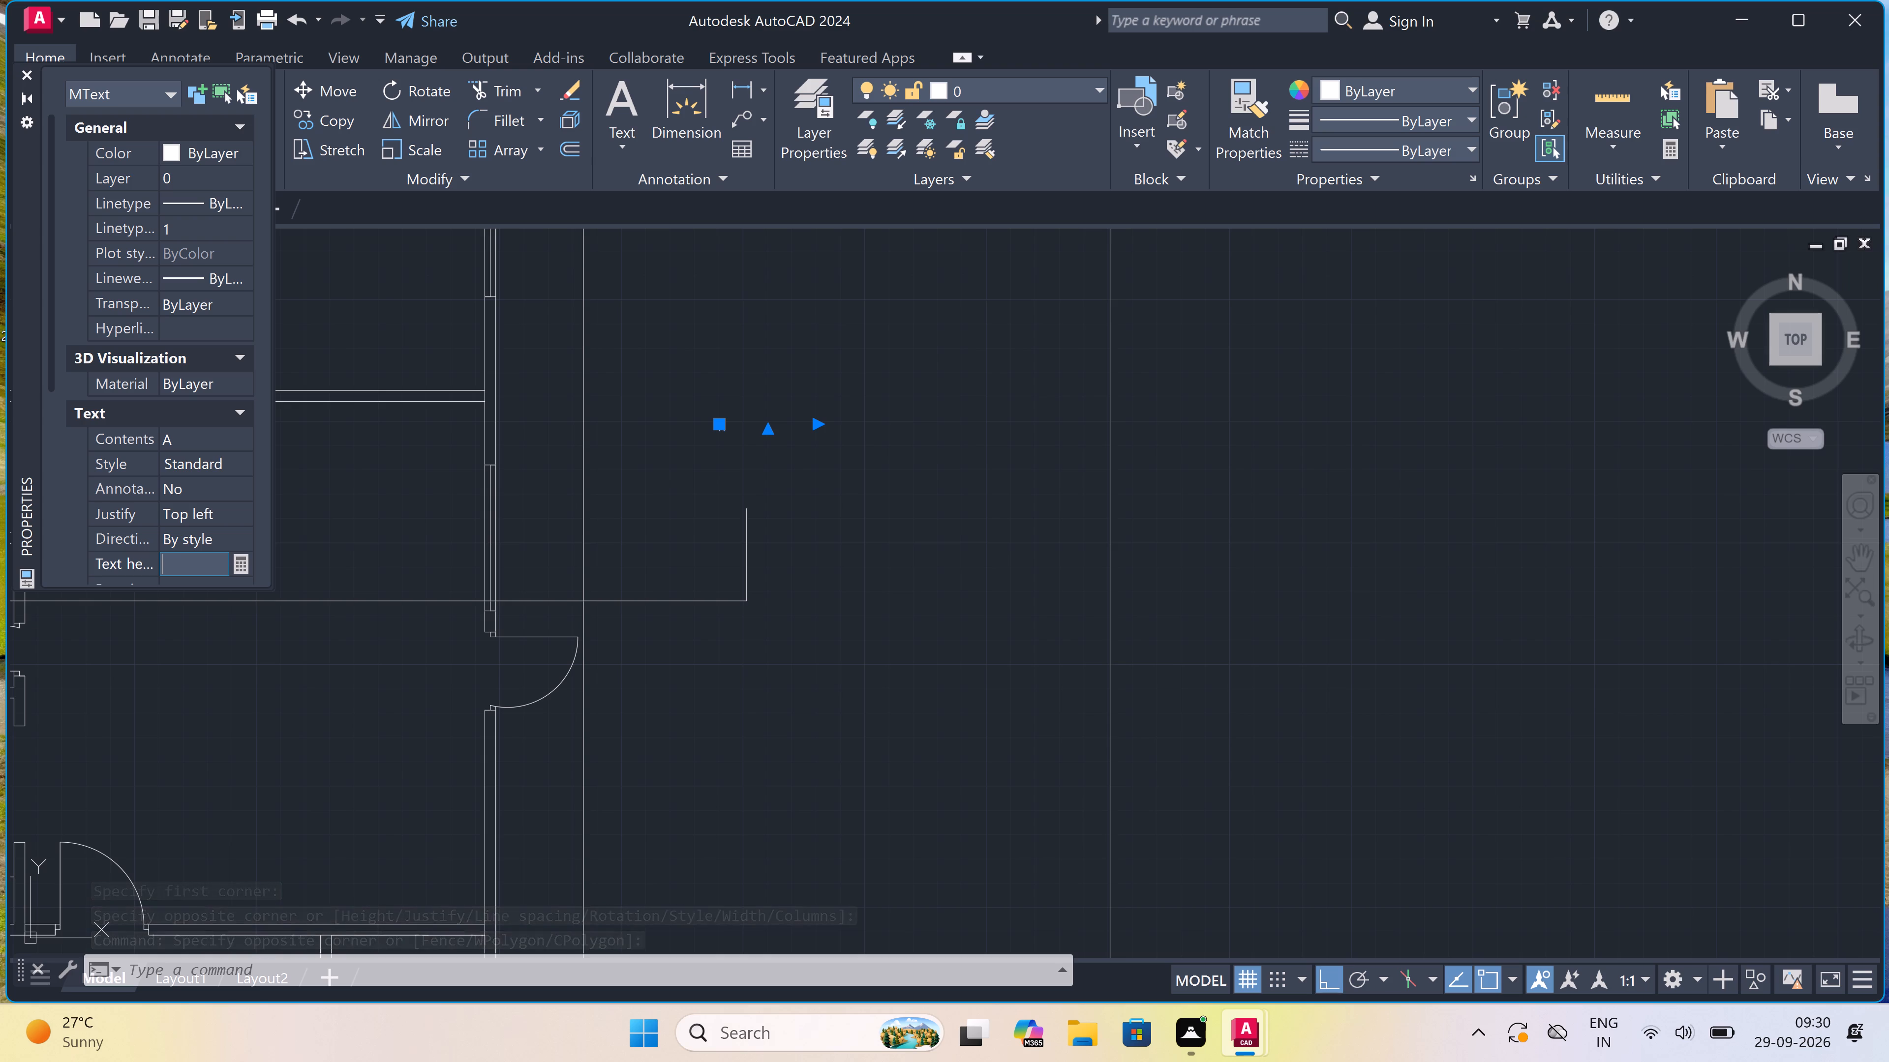
pyautogui.write("2'")
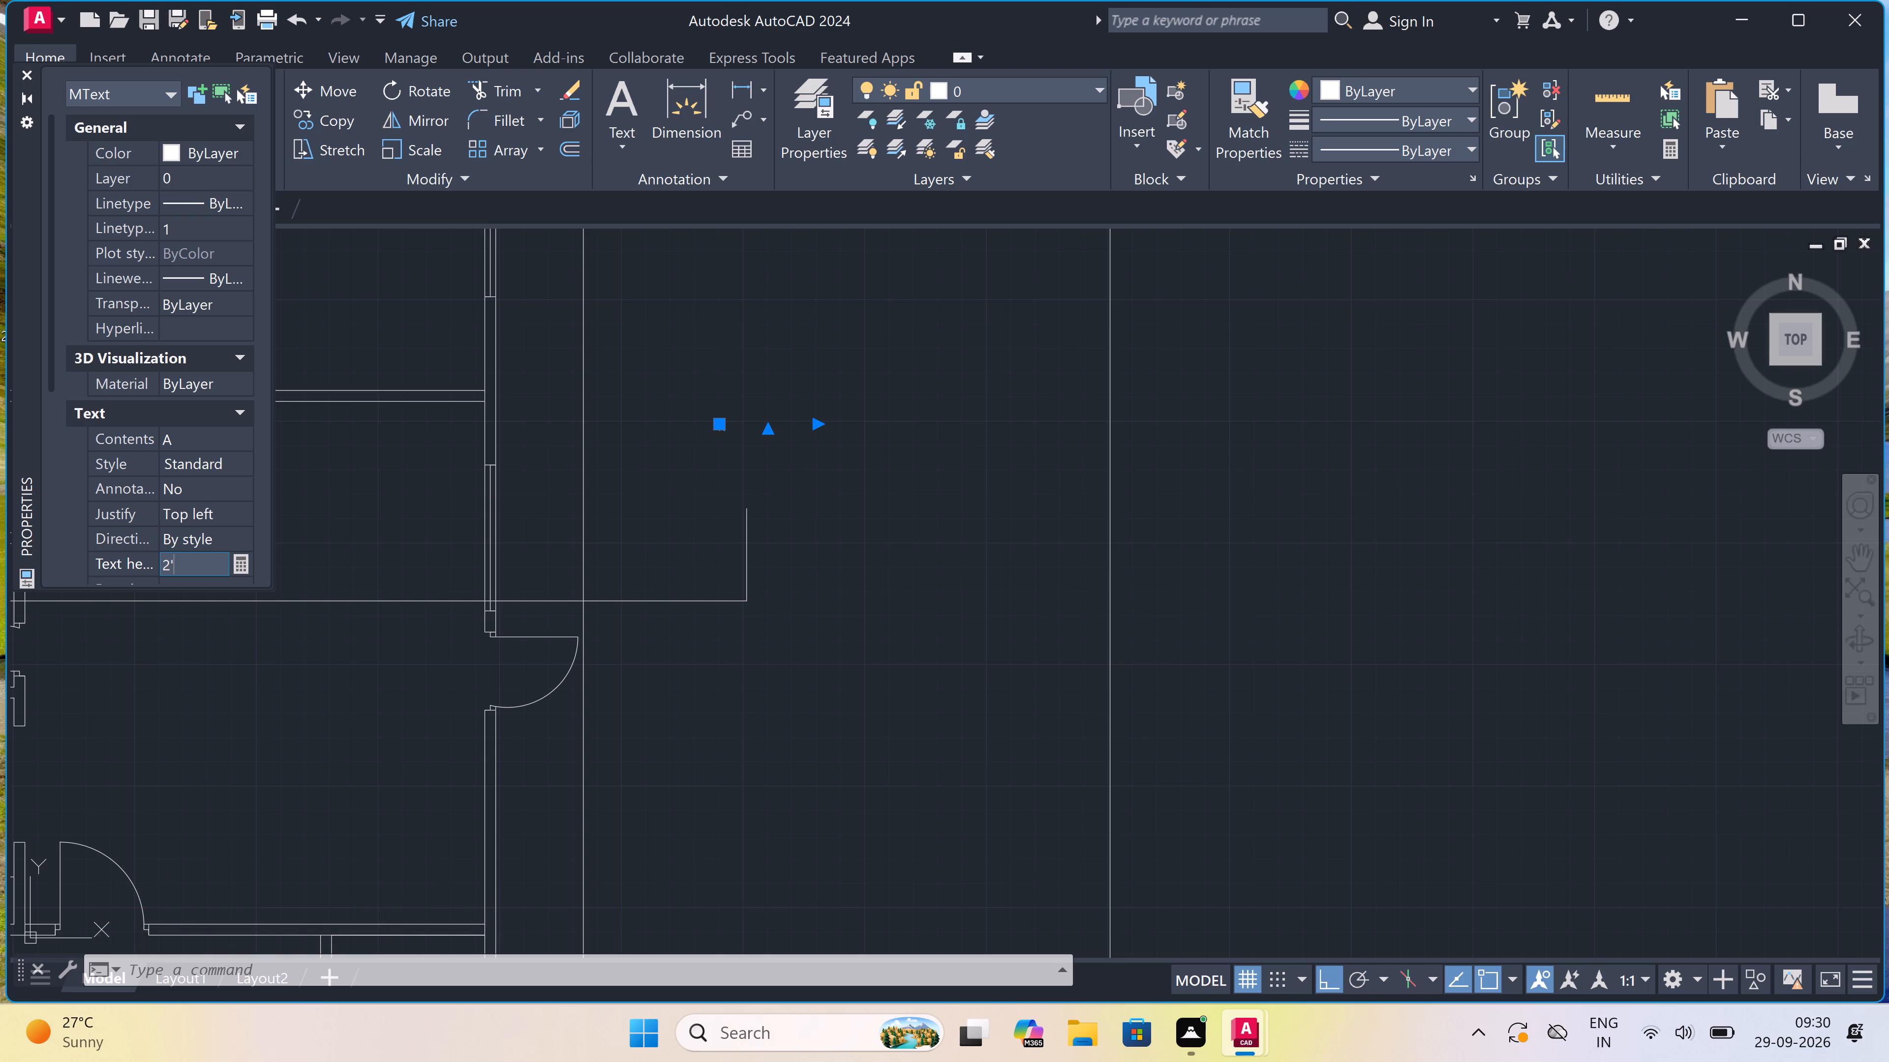
pyautogui.click(672, 483)
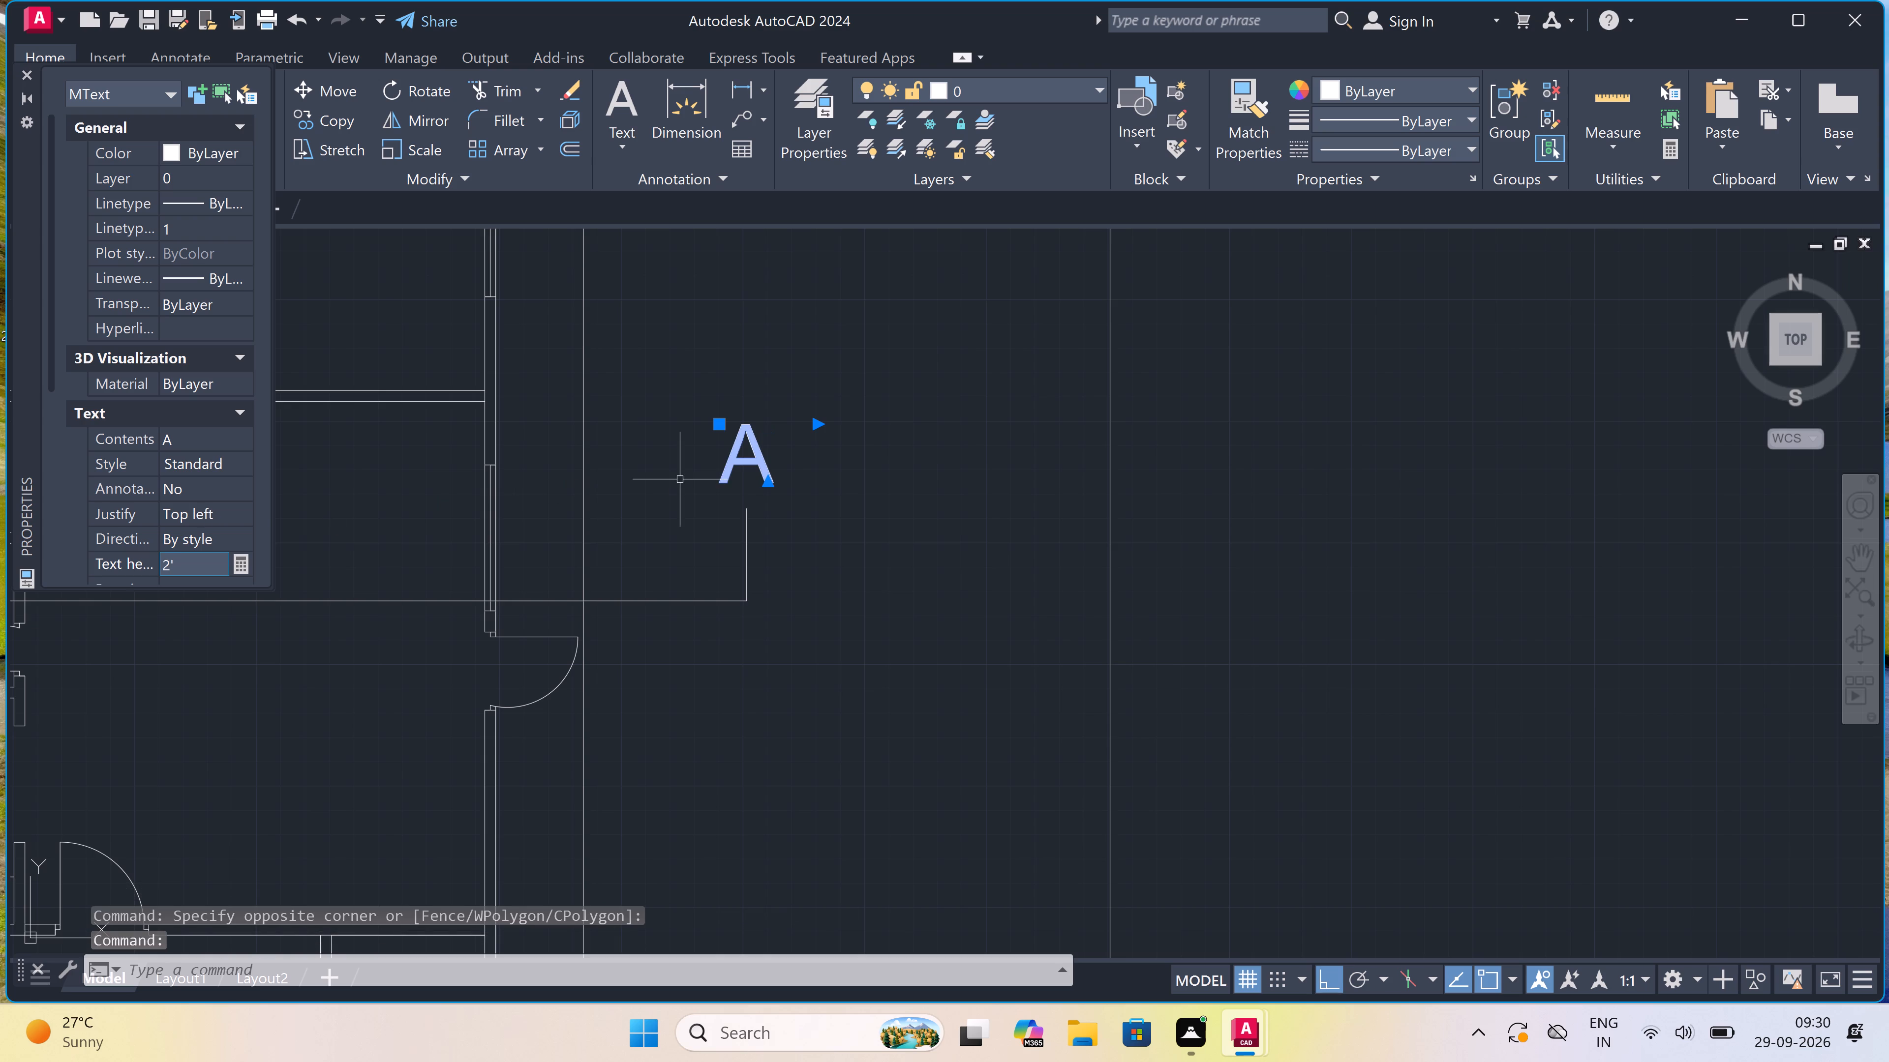
pyautogui.press('Escape')
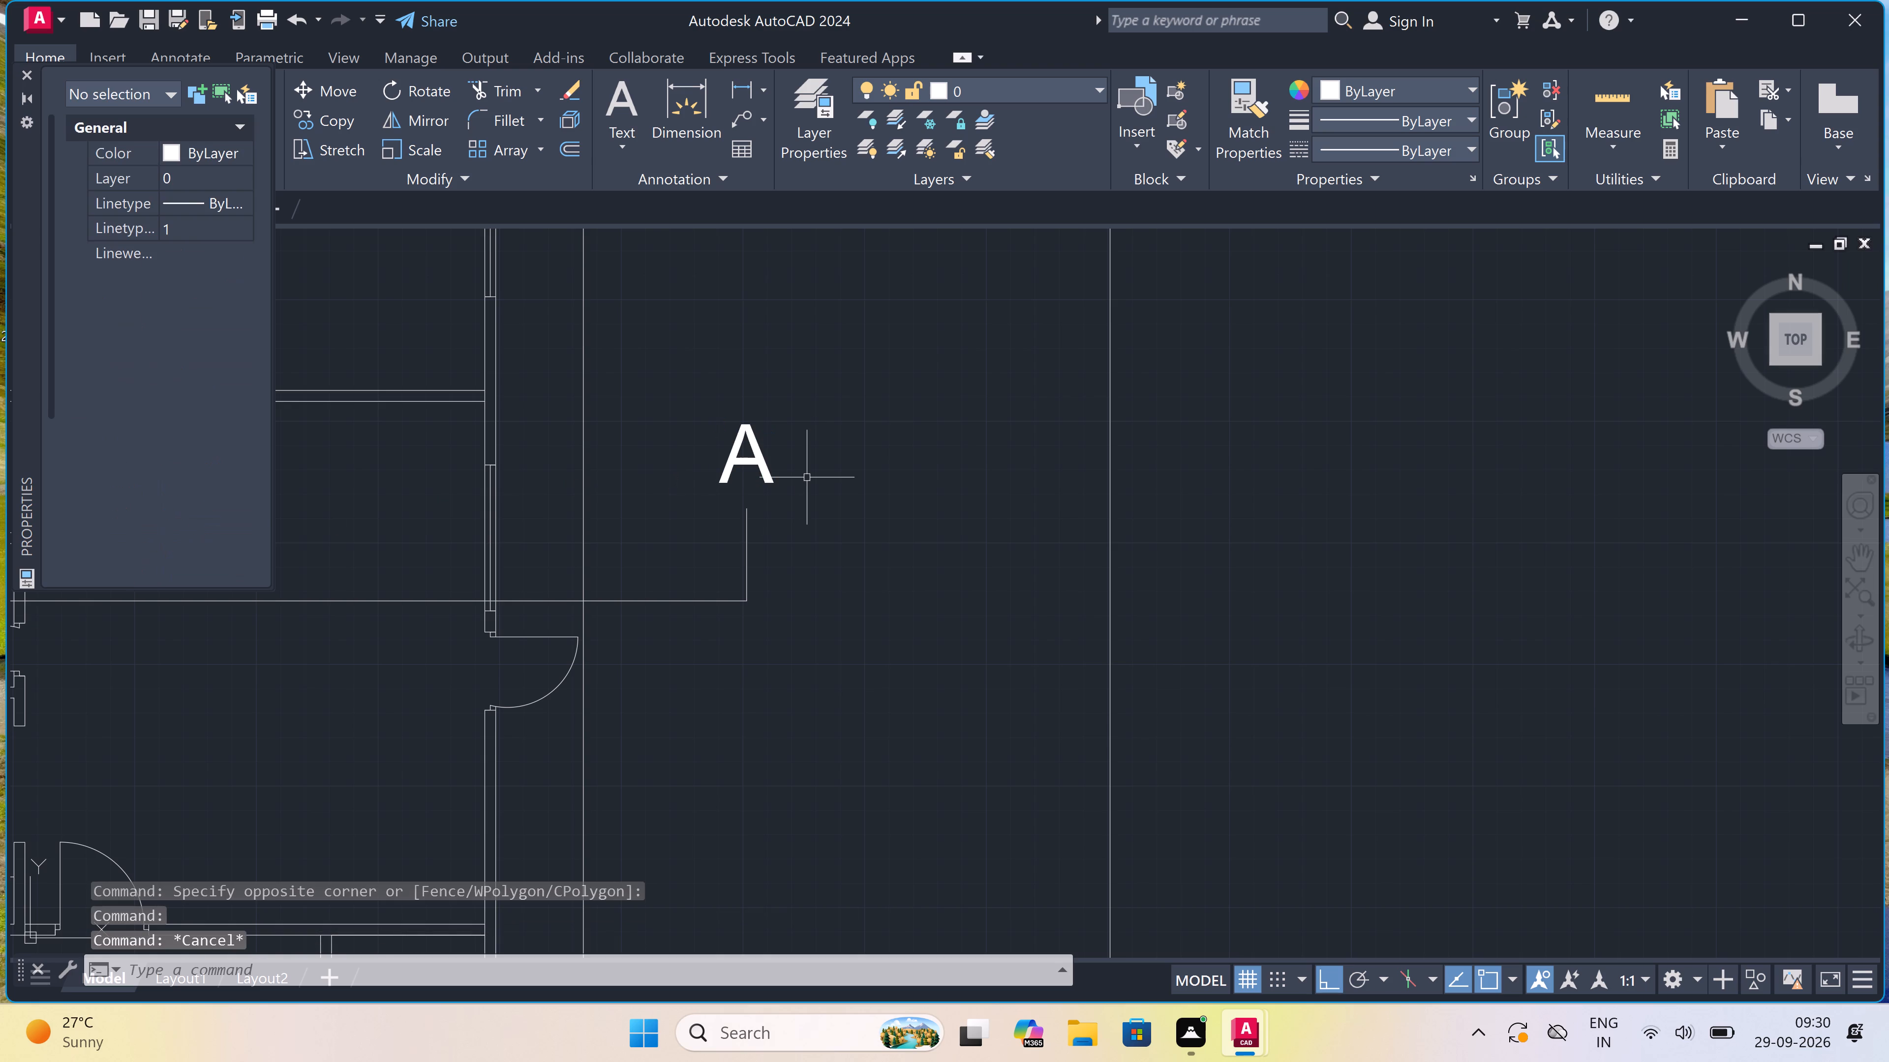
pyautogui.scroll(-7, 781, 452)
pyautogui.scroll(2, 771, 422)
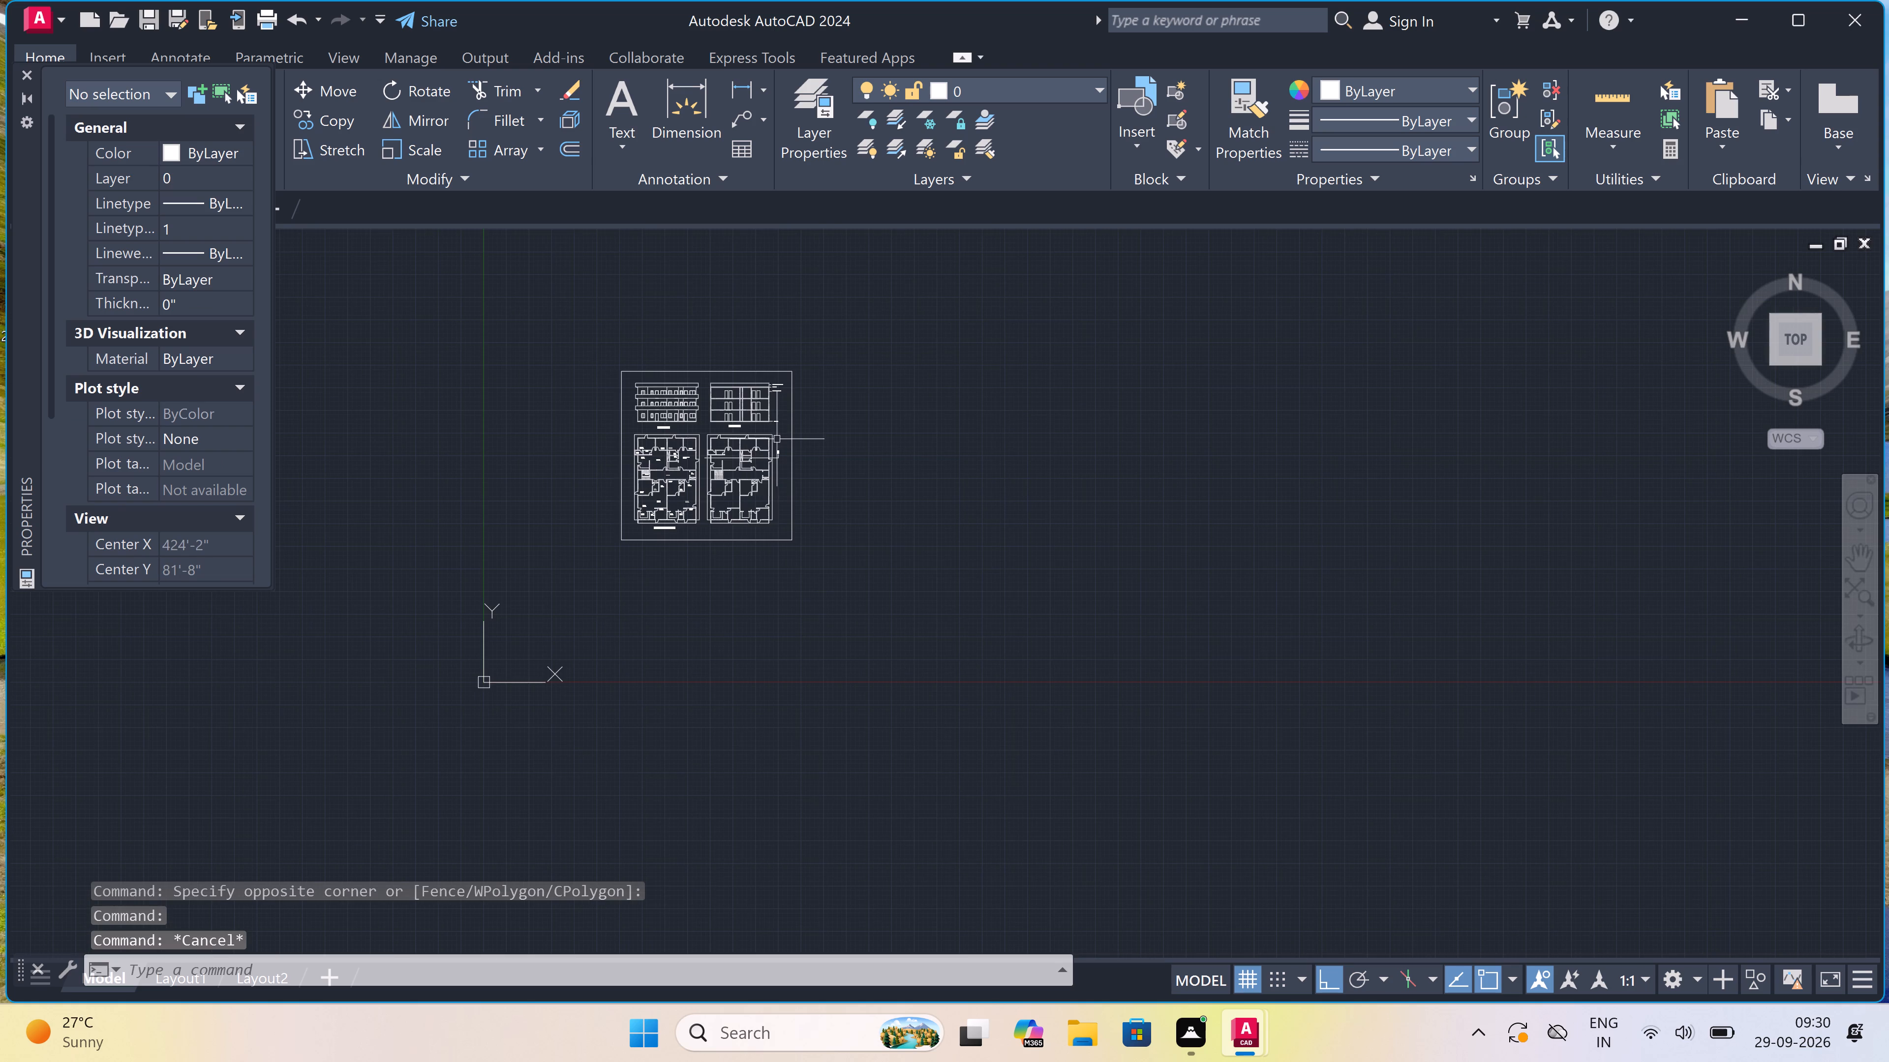
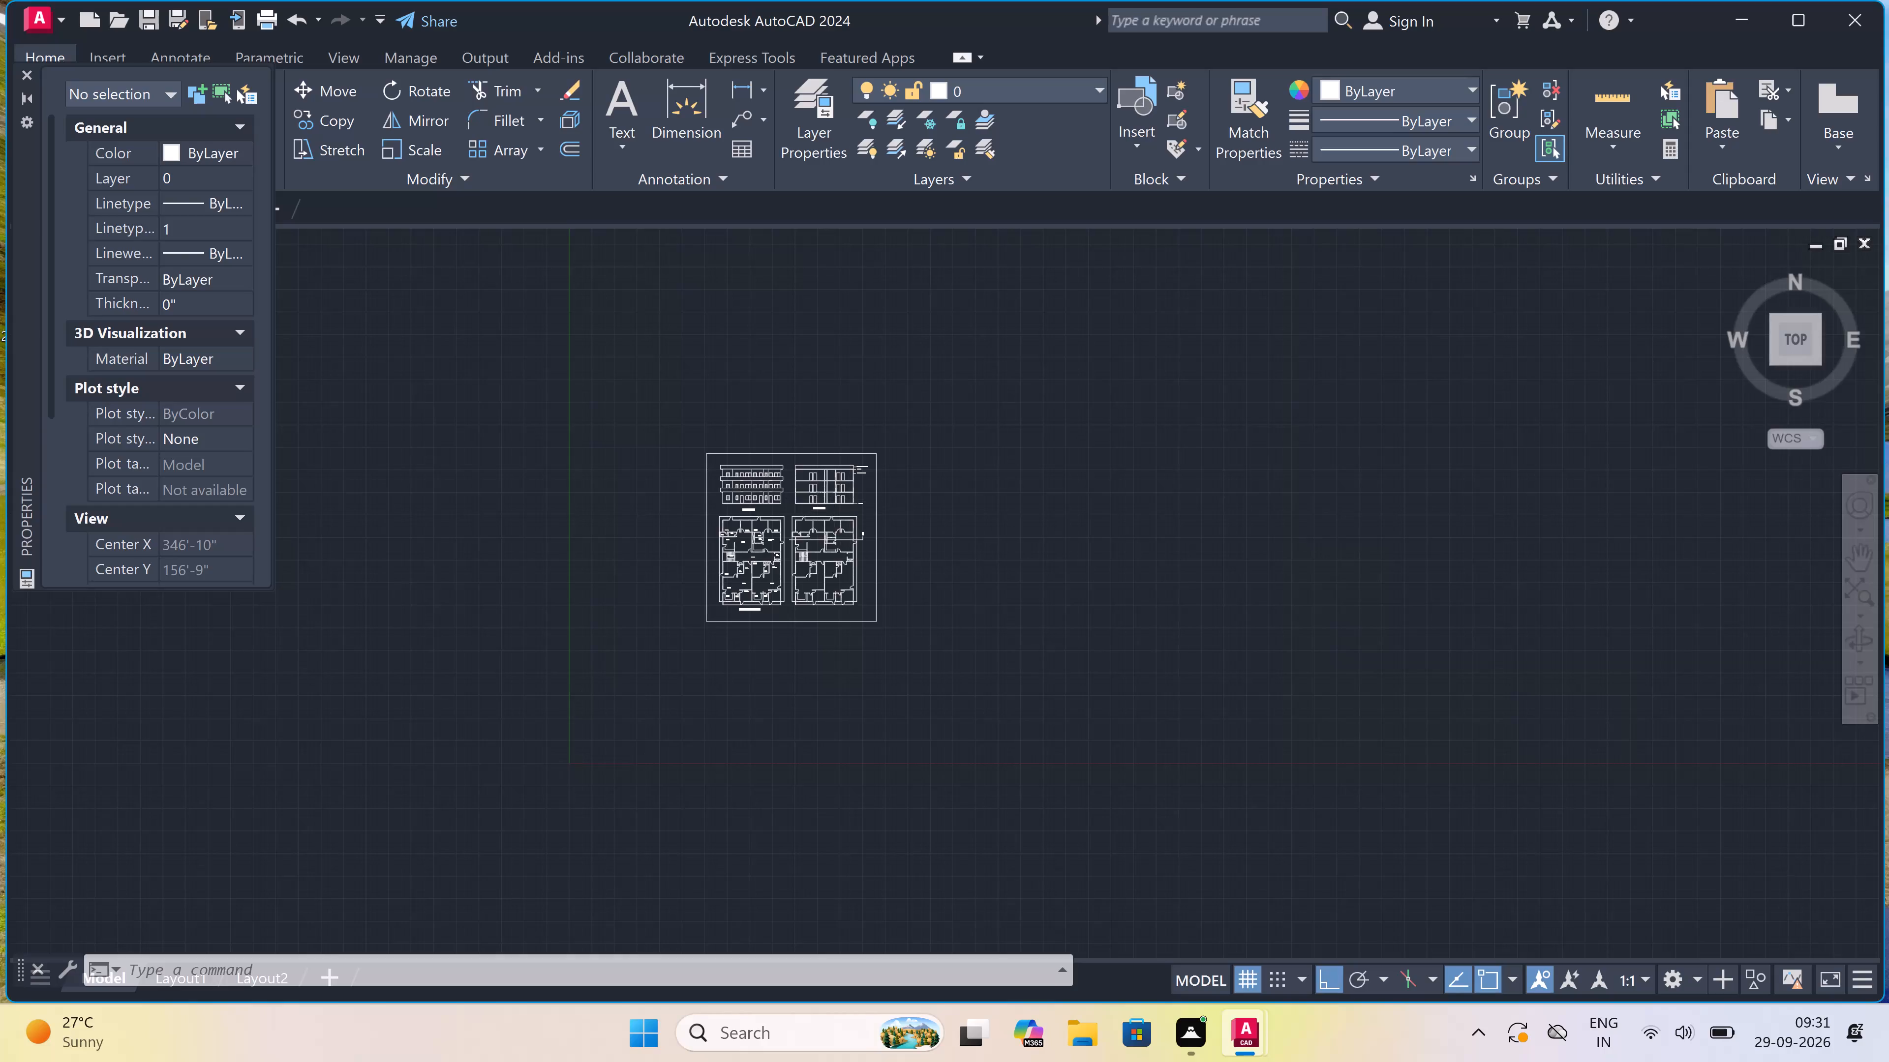
# Close the Properties palette so that it no longer covers the drawing area.
pyautogui.scroll(1, 727, 406)
pyautogui.scroll(-2, 725, 413)
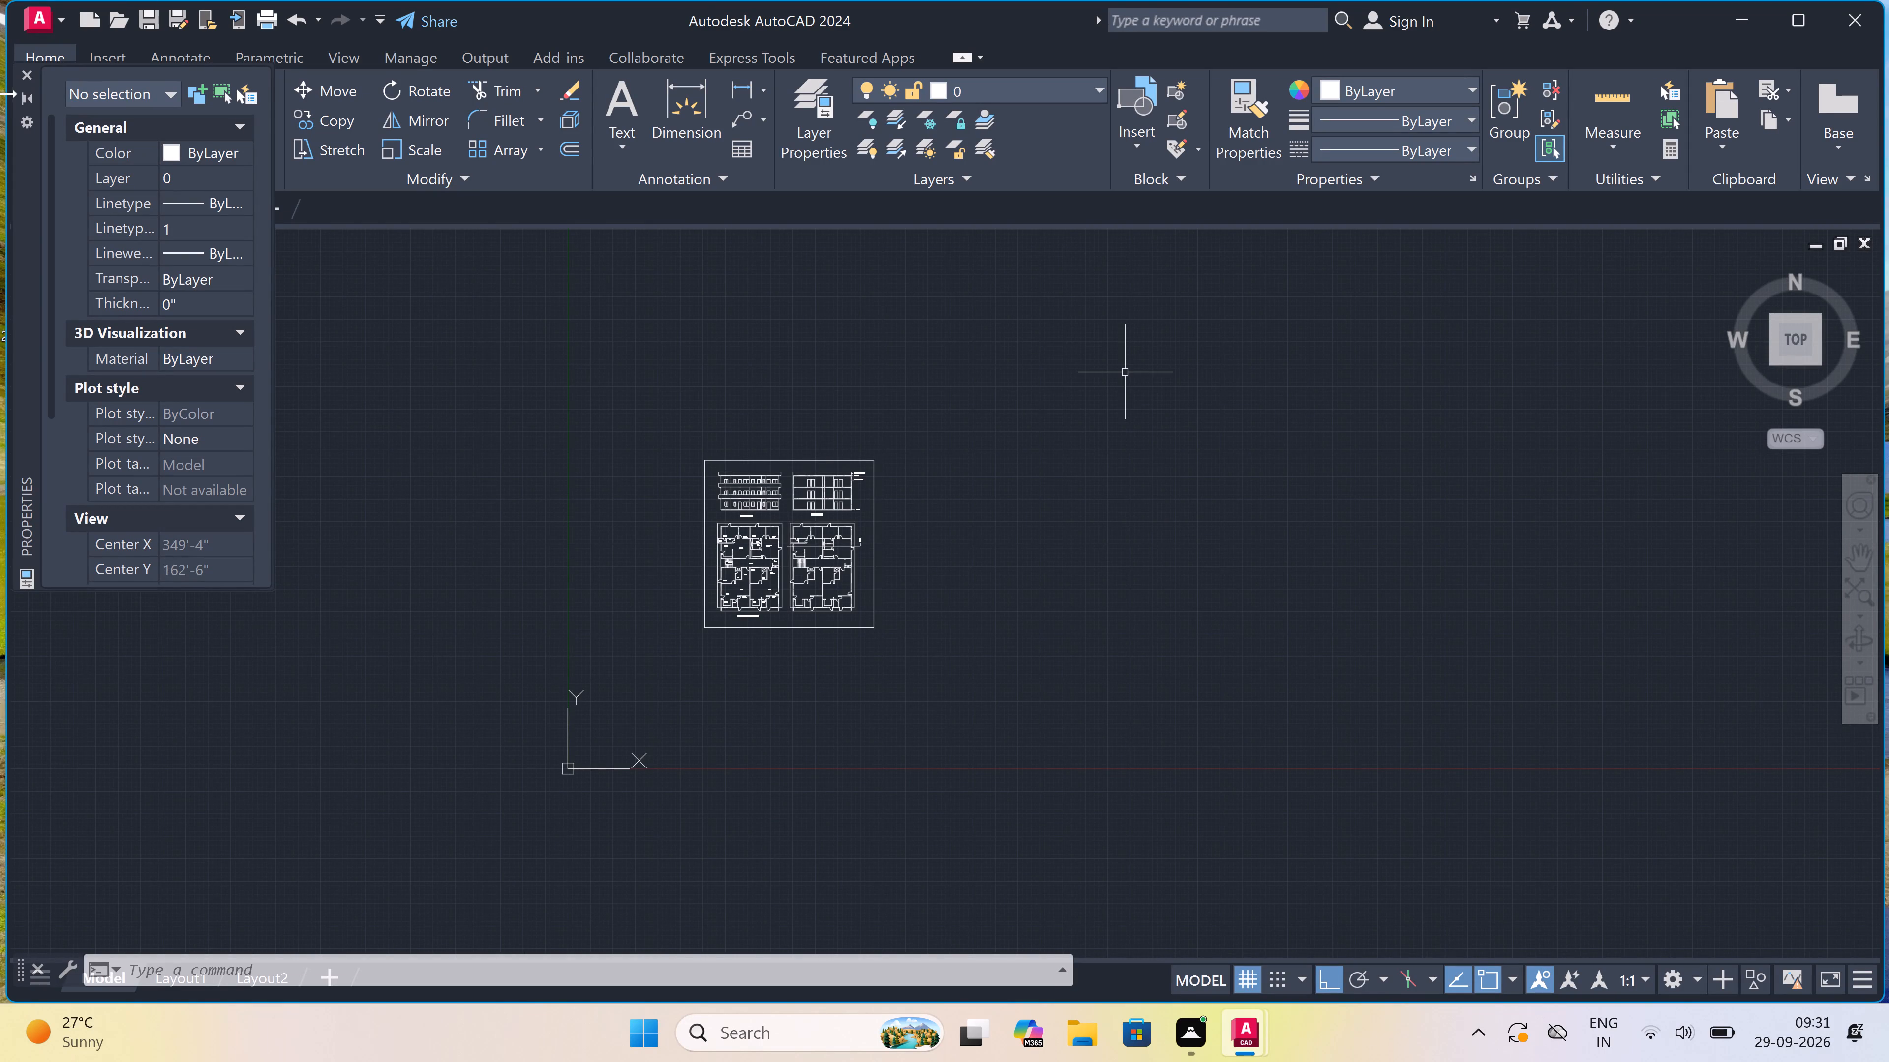
pyautogui.click(22, 69)
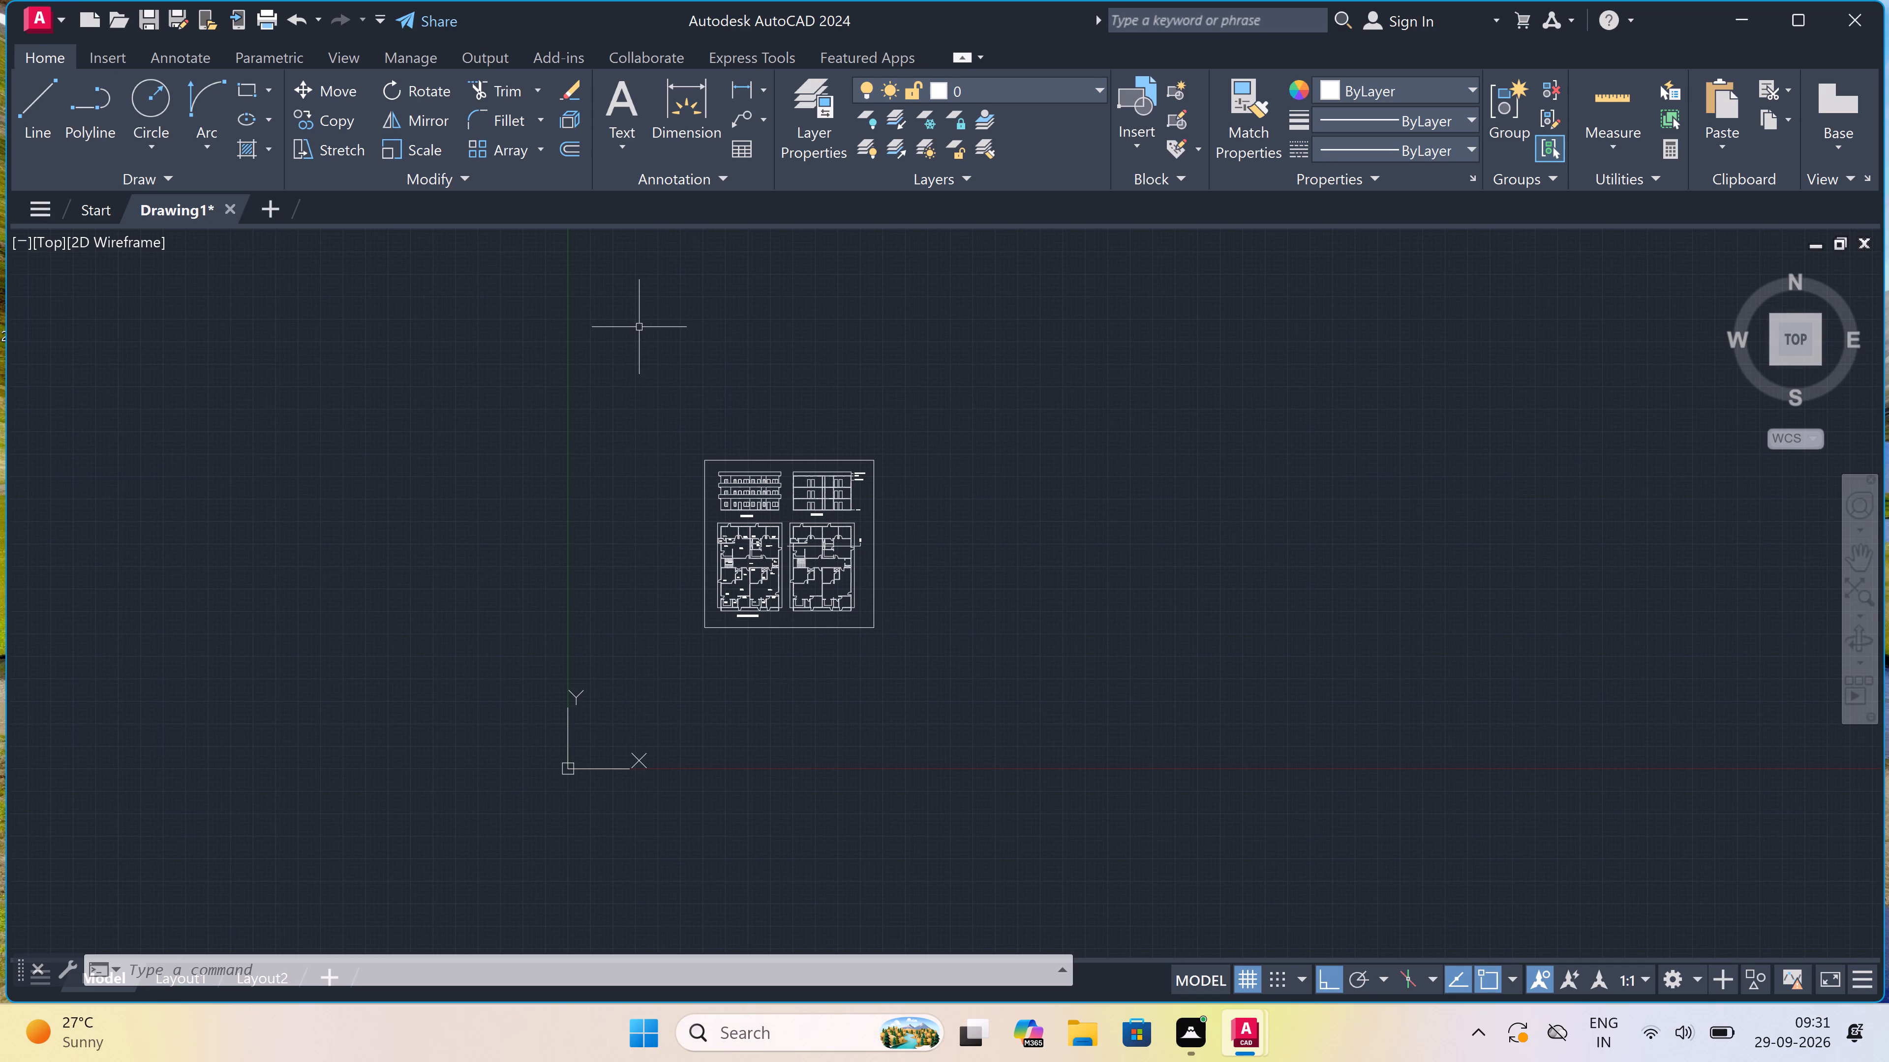
# Review the whole sheet, then examine the first floor plan's room labels and sizes up close beside the unlabelled plan.
pyautogui.scroll(3, 811, 547)
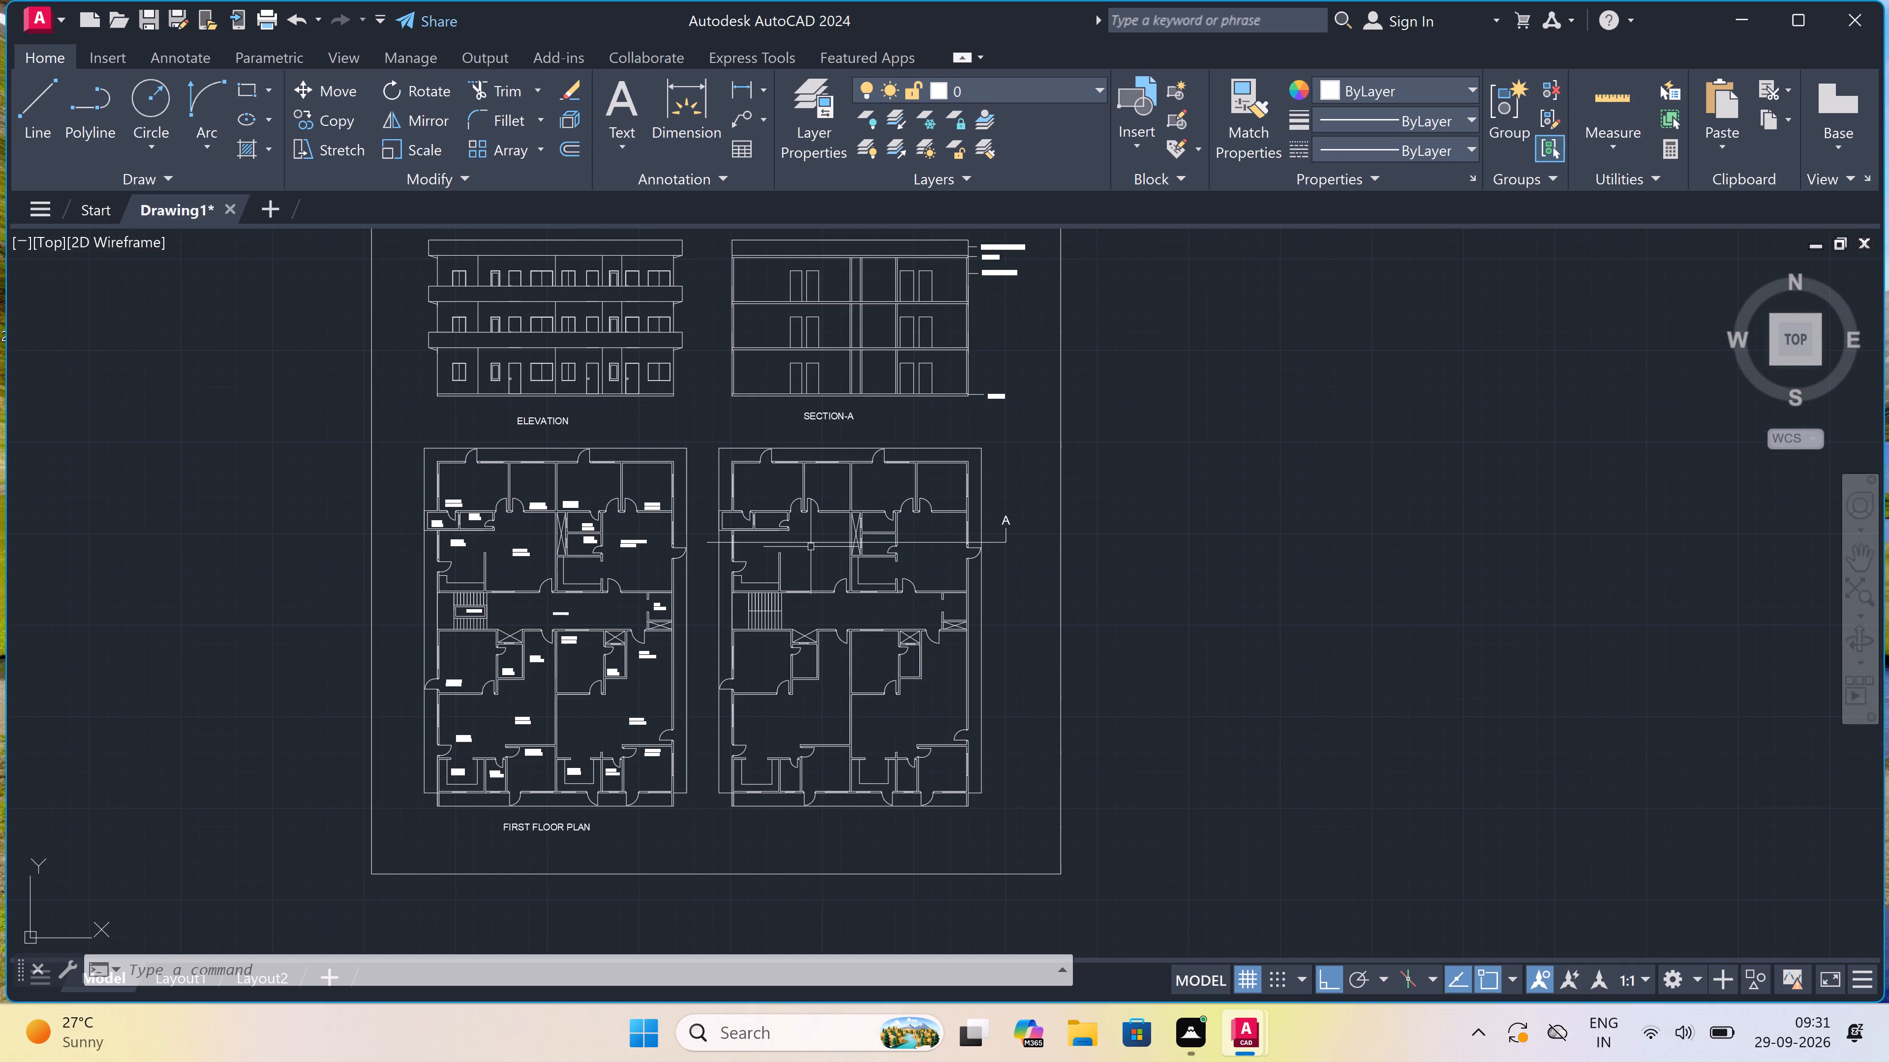
pyautogui.scroll(2, 810, 545)
pyautogui.scroll(-4, 810, 545)
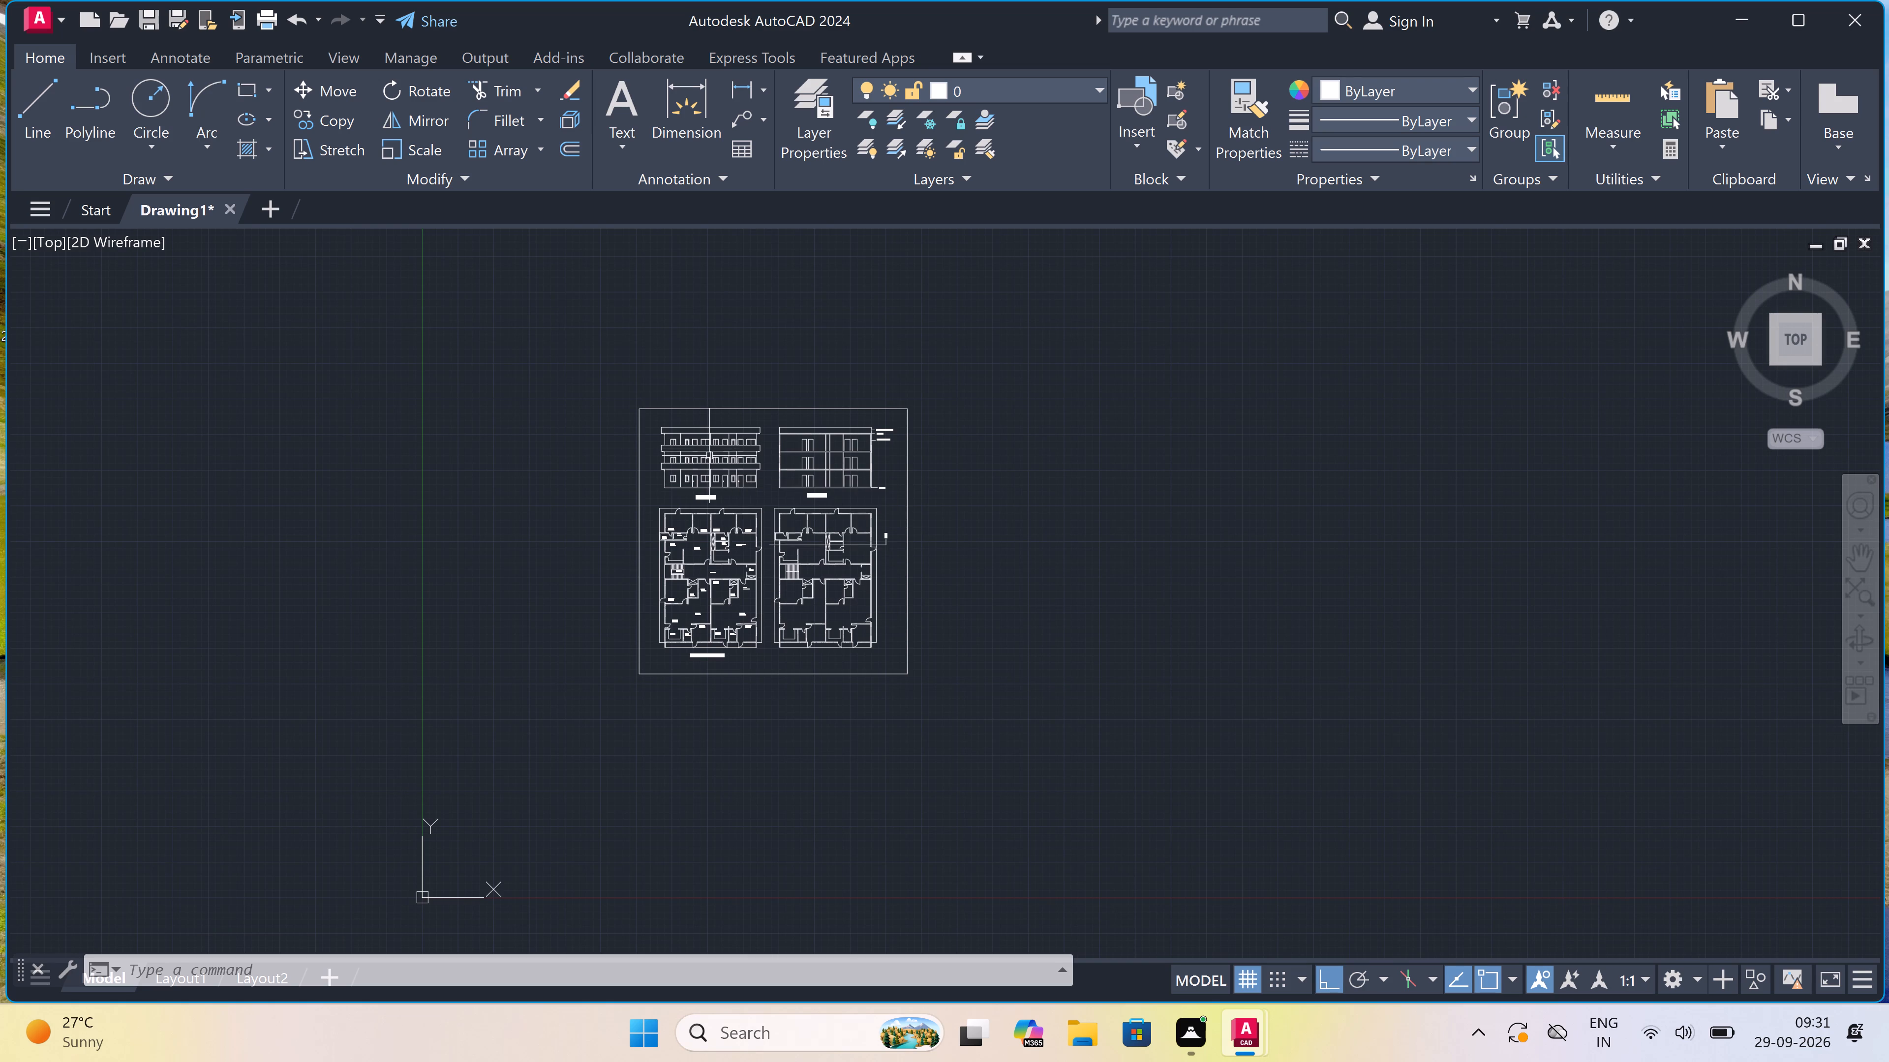
pyautogui.scroll(6, 727, 532)
pyautogui.scroll(-1, 727, 532)
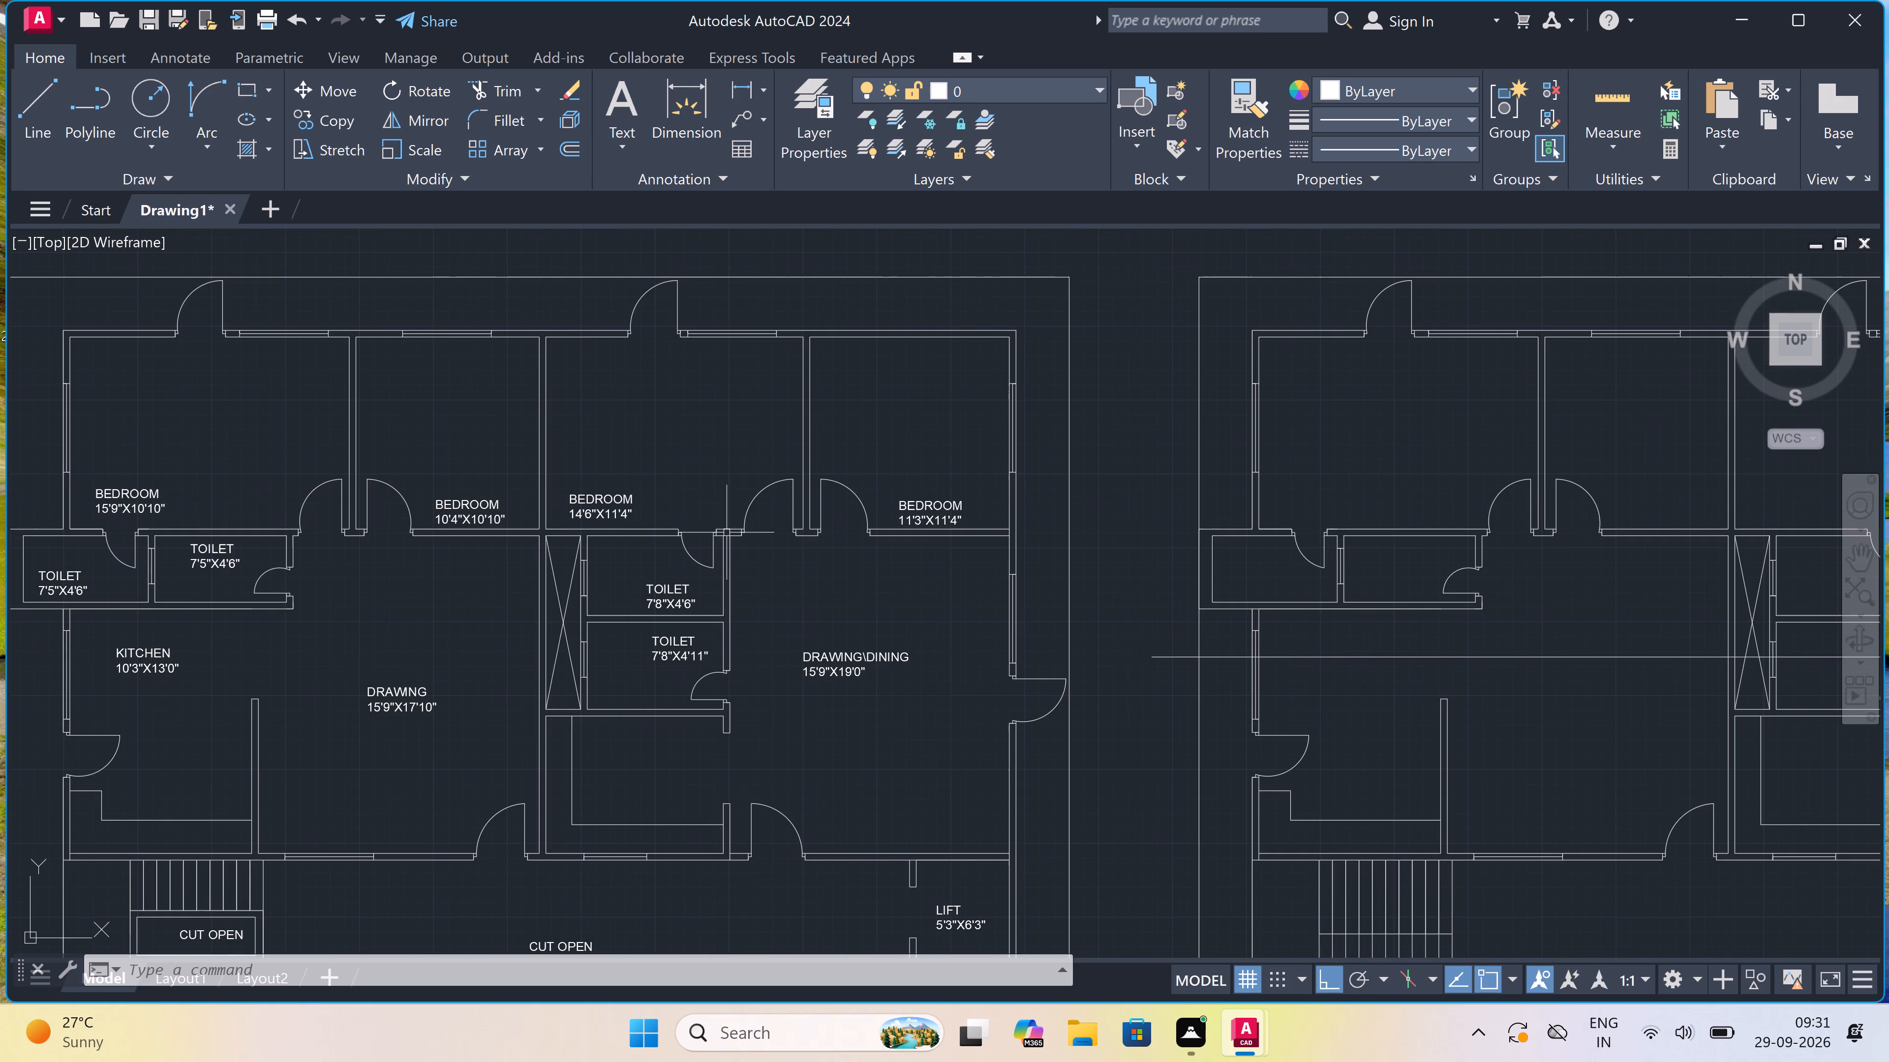
pyautogui.scroll(-2, 730, 476)
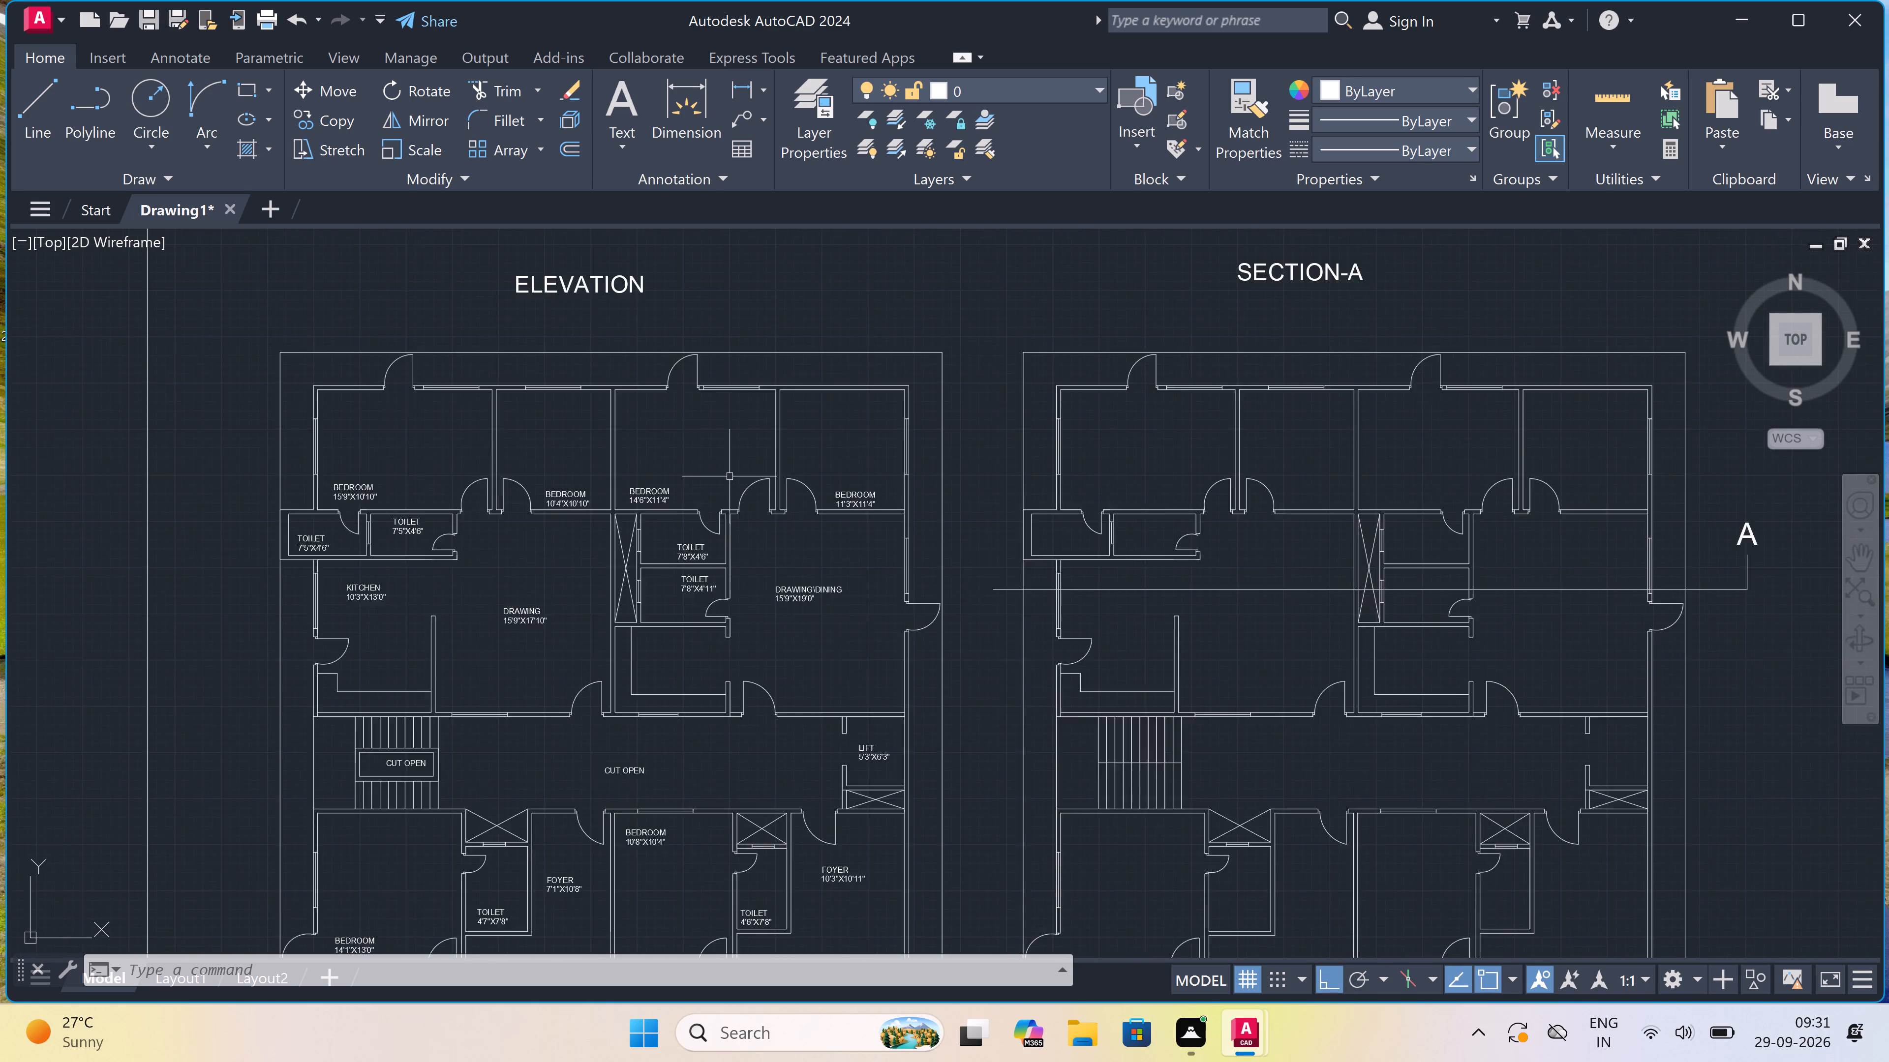
pyautogui.scroll(2, 608, 607)
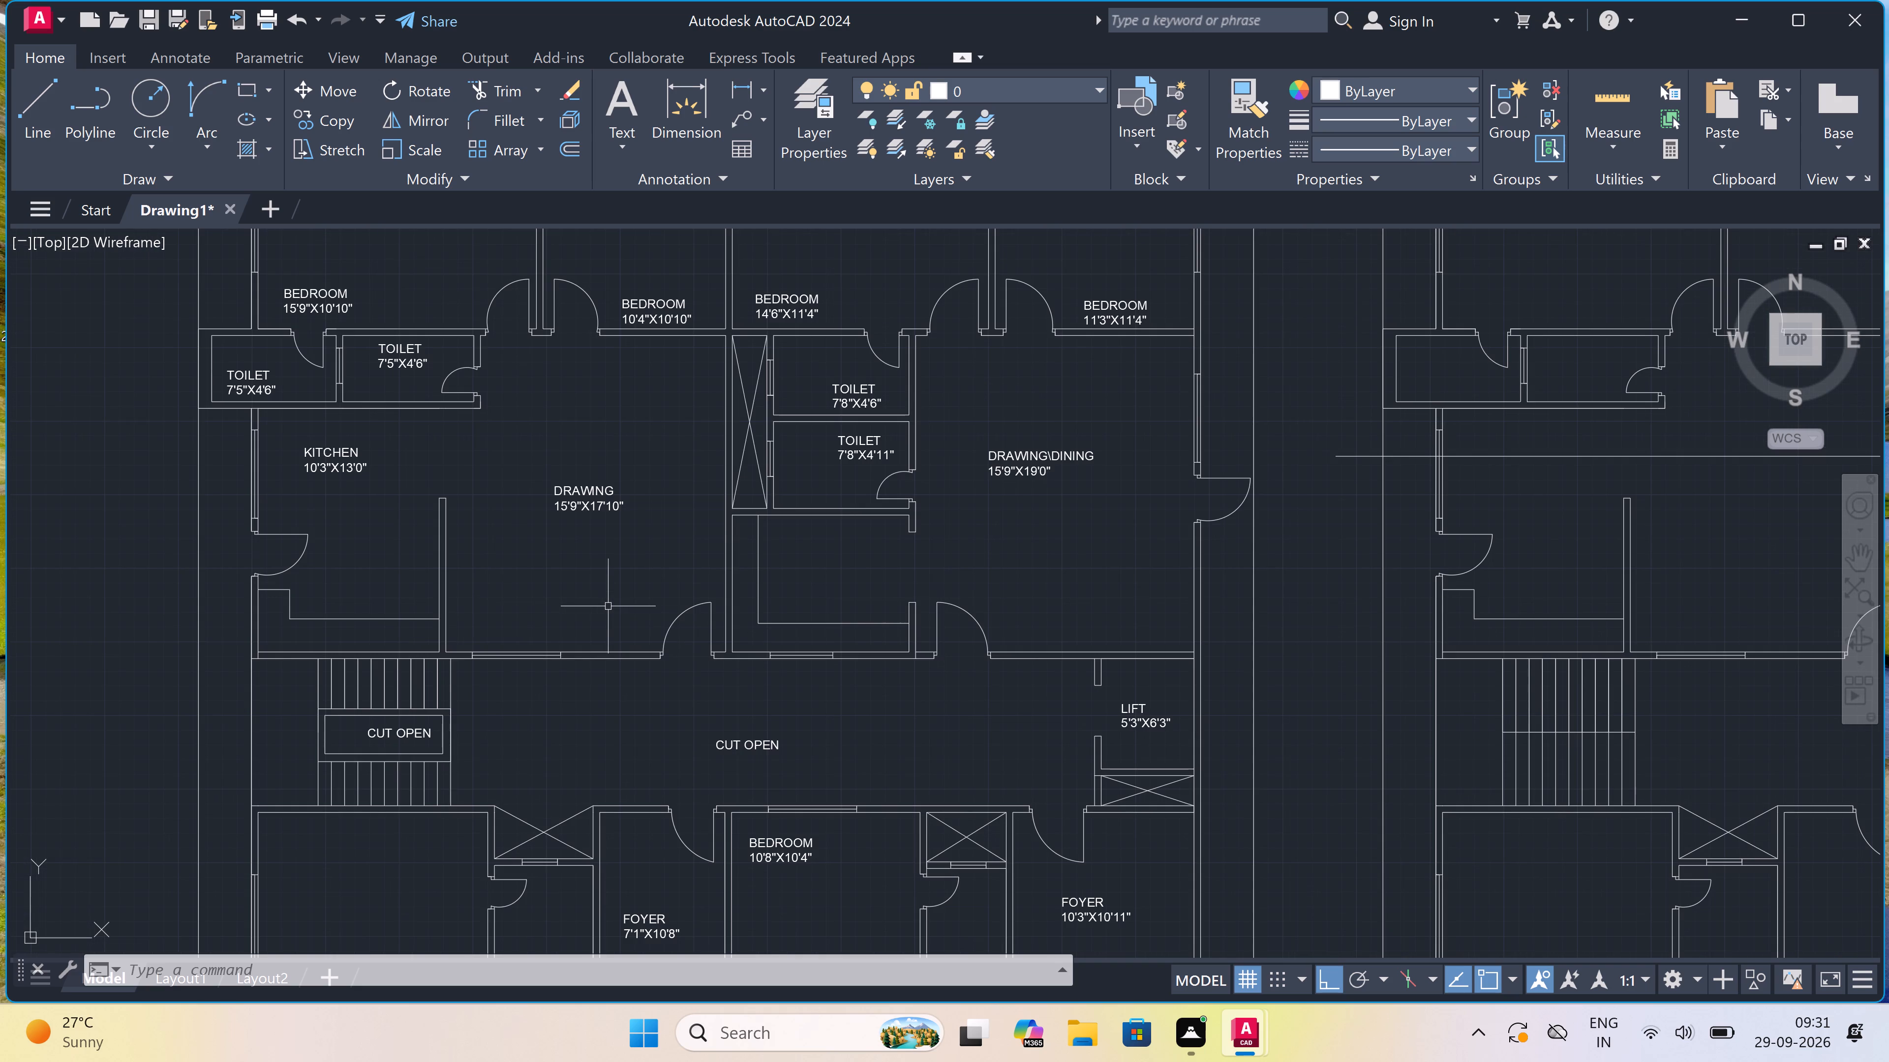
pyautogui.scroll(-1, 614, 586)
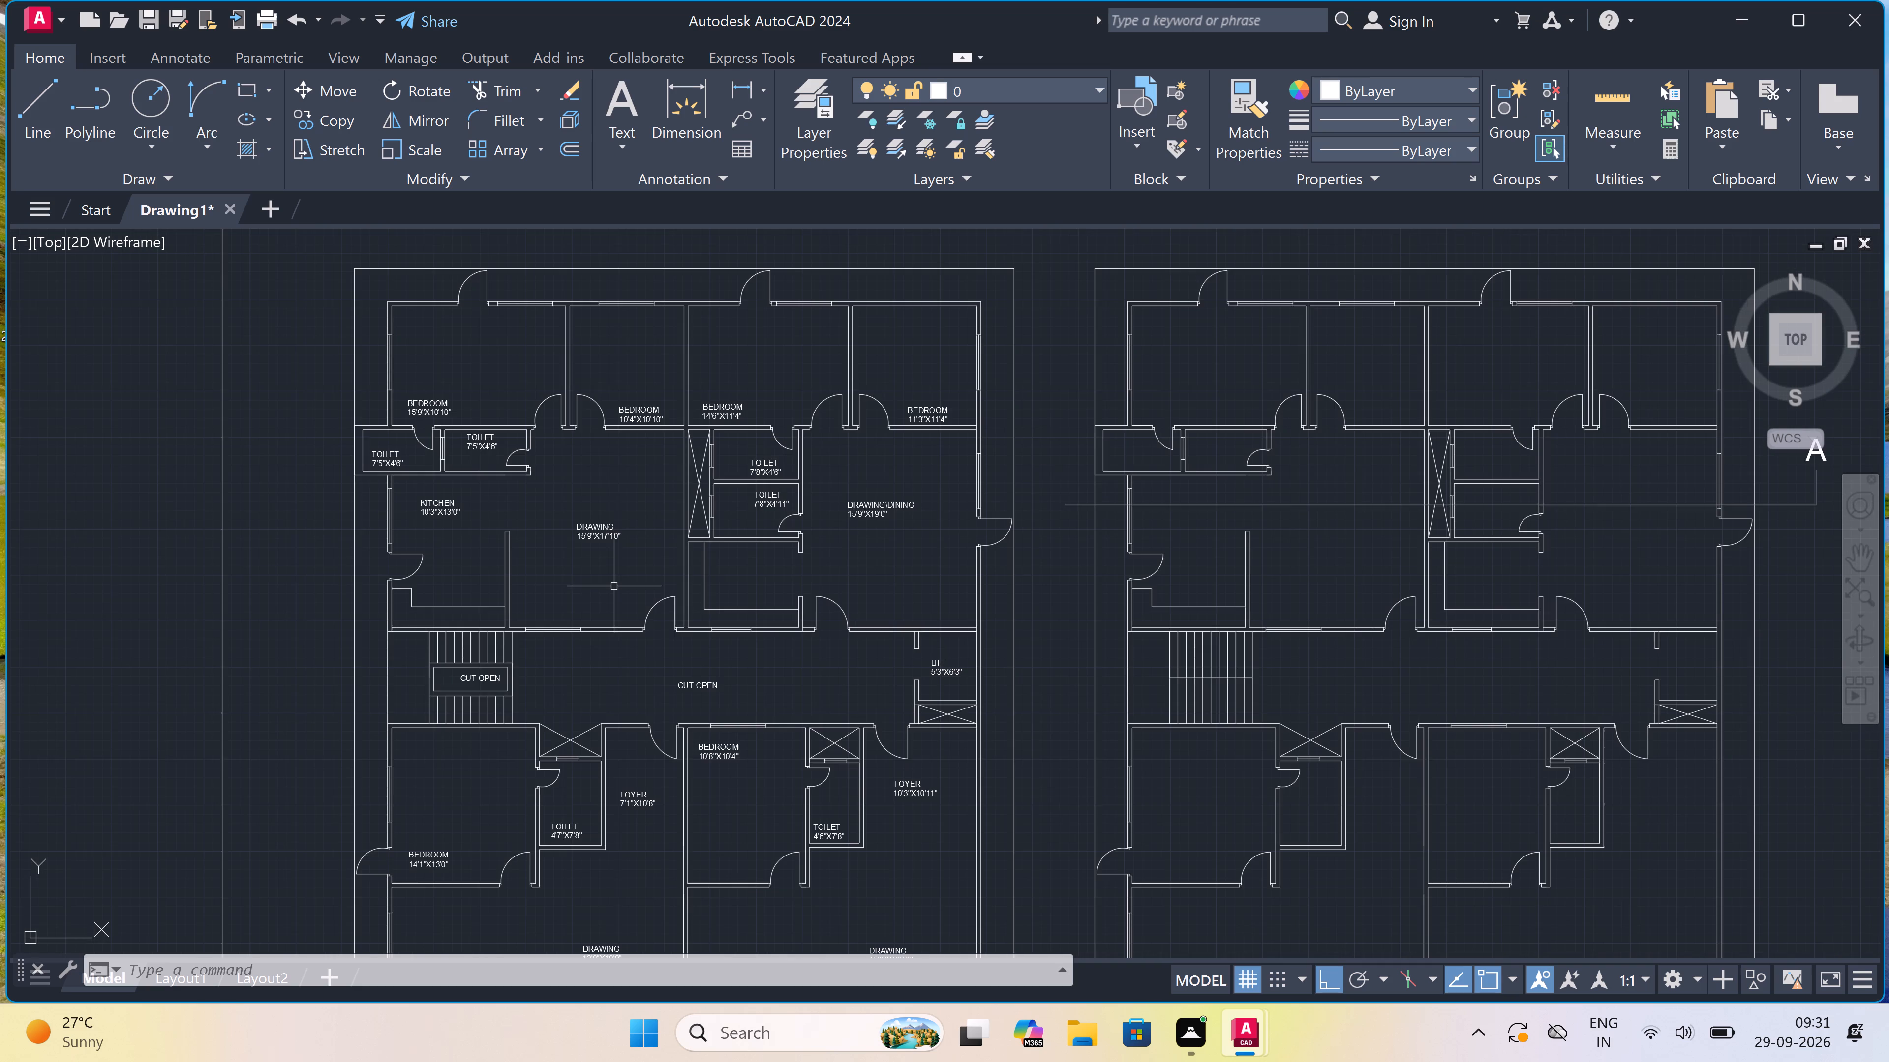
pyautogui.scroll(-1, 614, 586)
pyautogui.scroll(2, 610, 577)
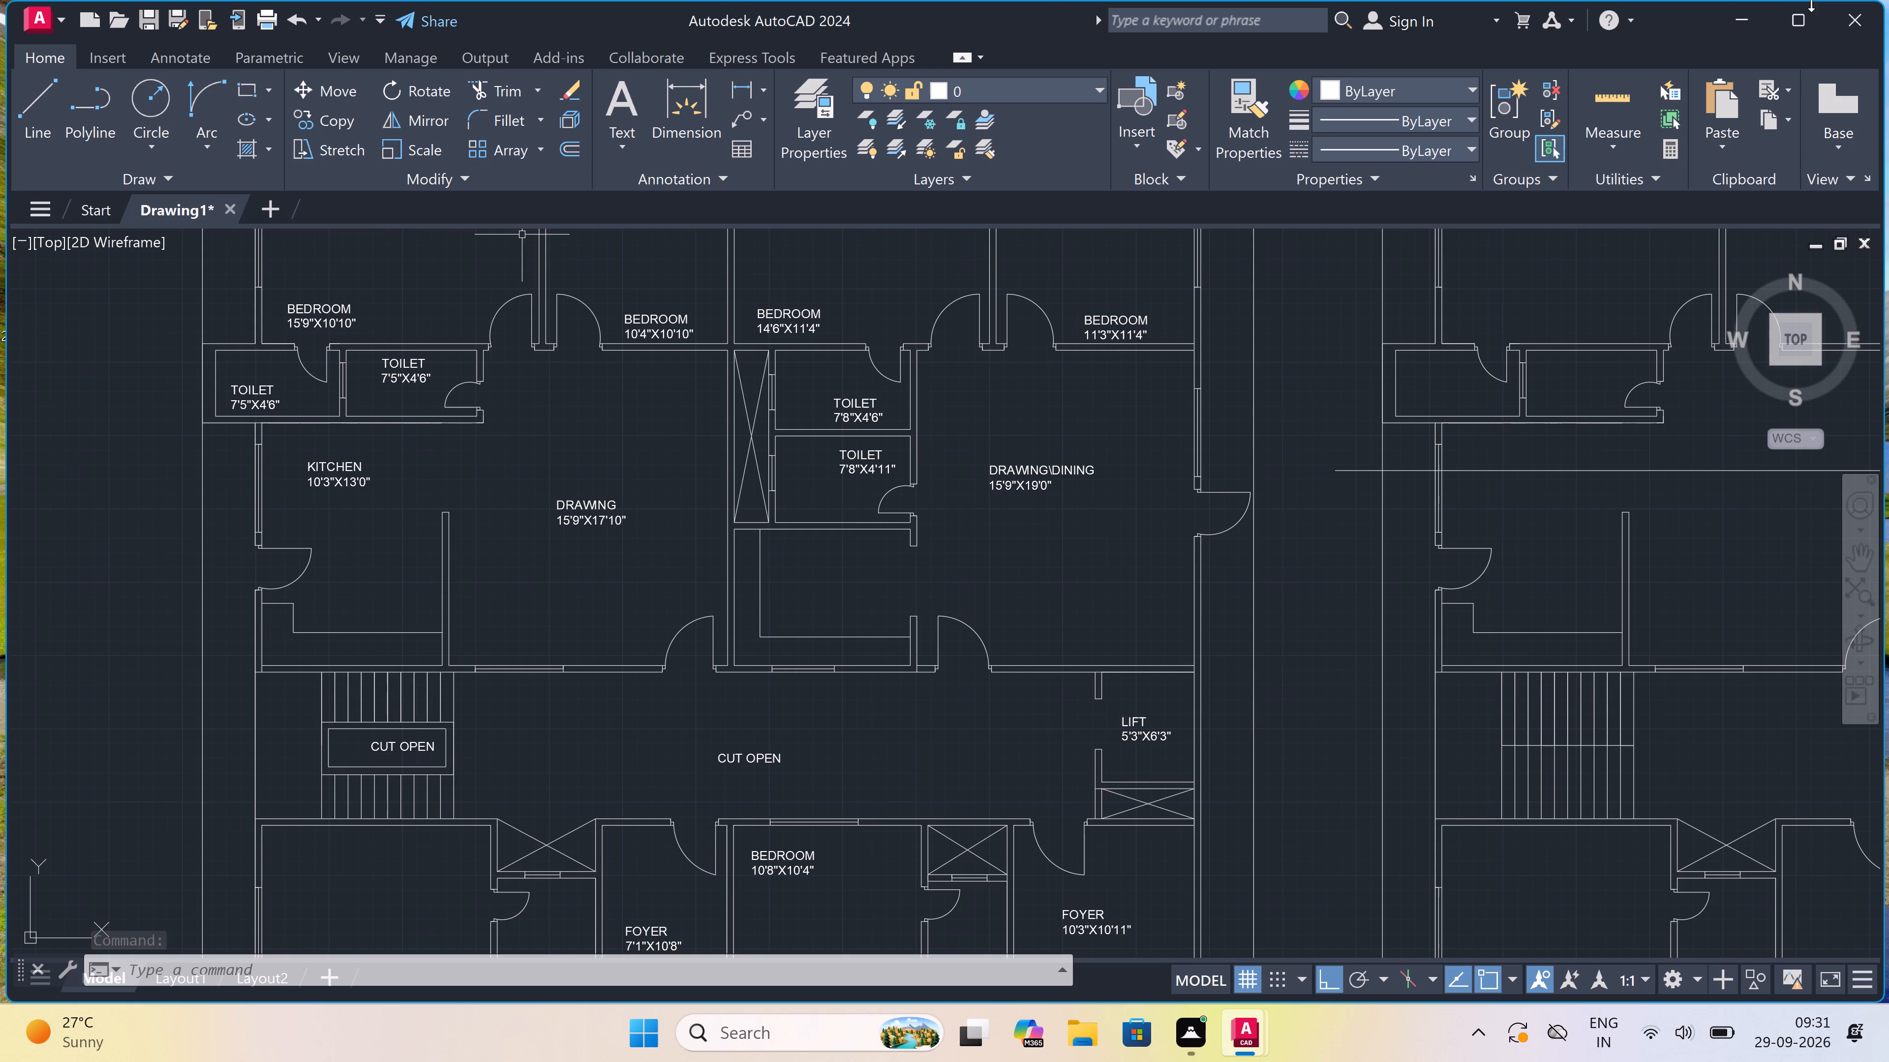
# Maximize the application window.
pyautogui.click(1810, 17)
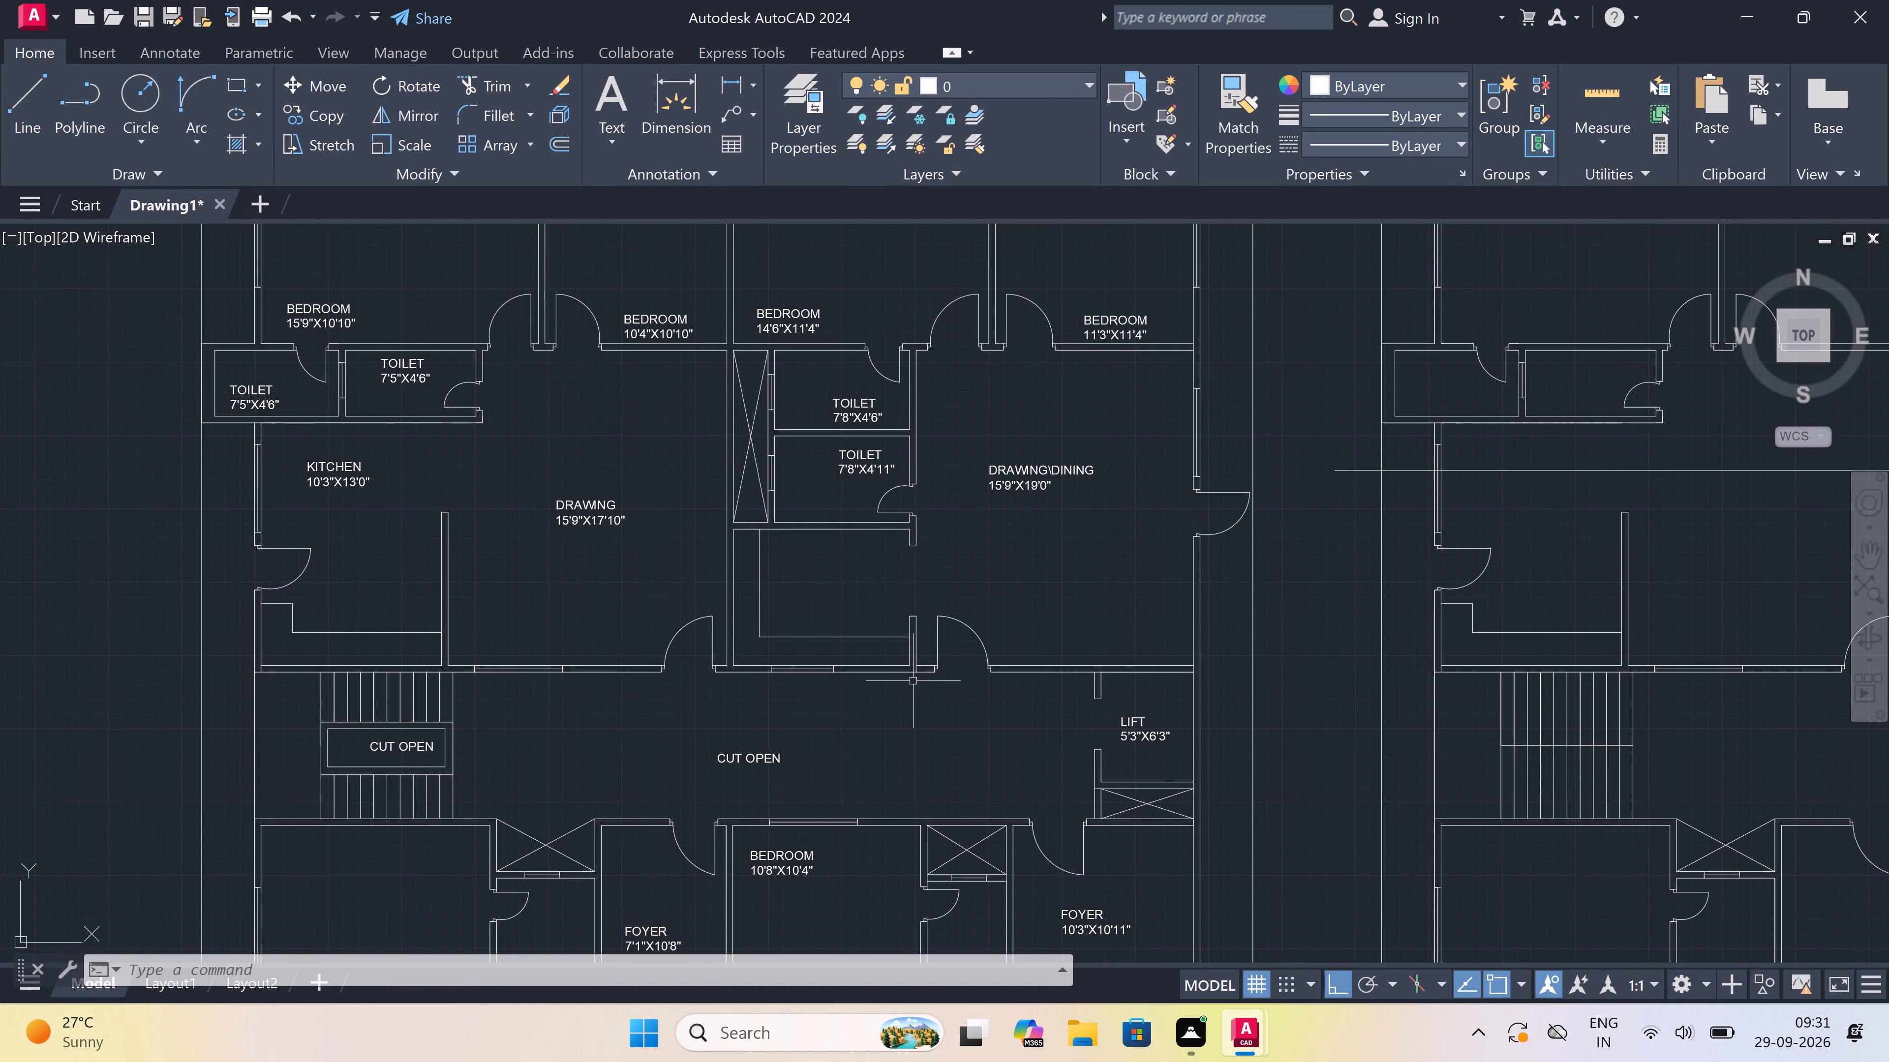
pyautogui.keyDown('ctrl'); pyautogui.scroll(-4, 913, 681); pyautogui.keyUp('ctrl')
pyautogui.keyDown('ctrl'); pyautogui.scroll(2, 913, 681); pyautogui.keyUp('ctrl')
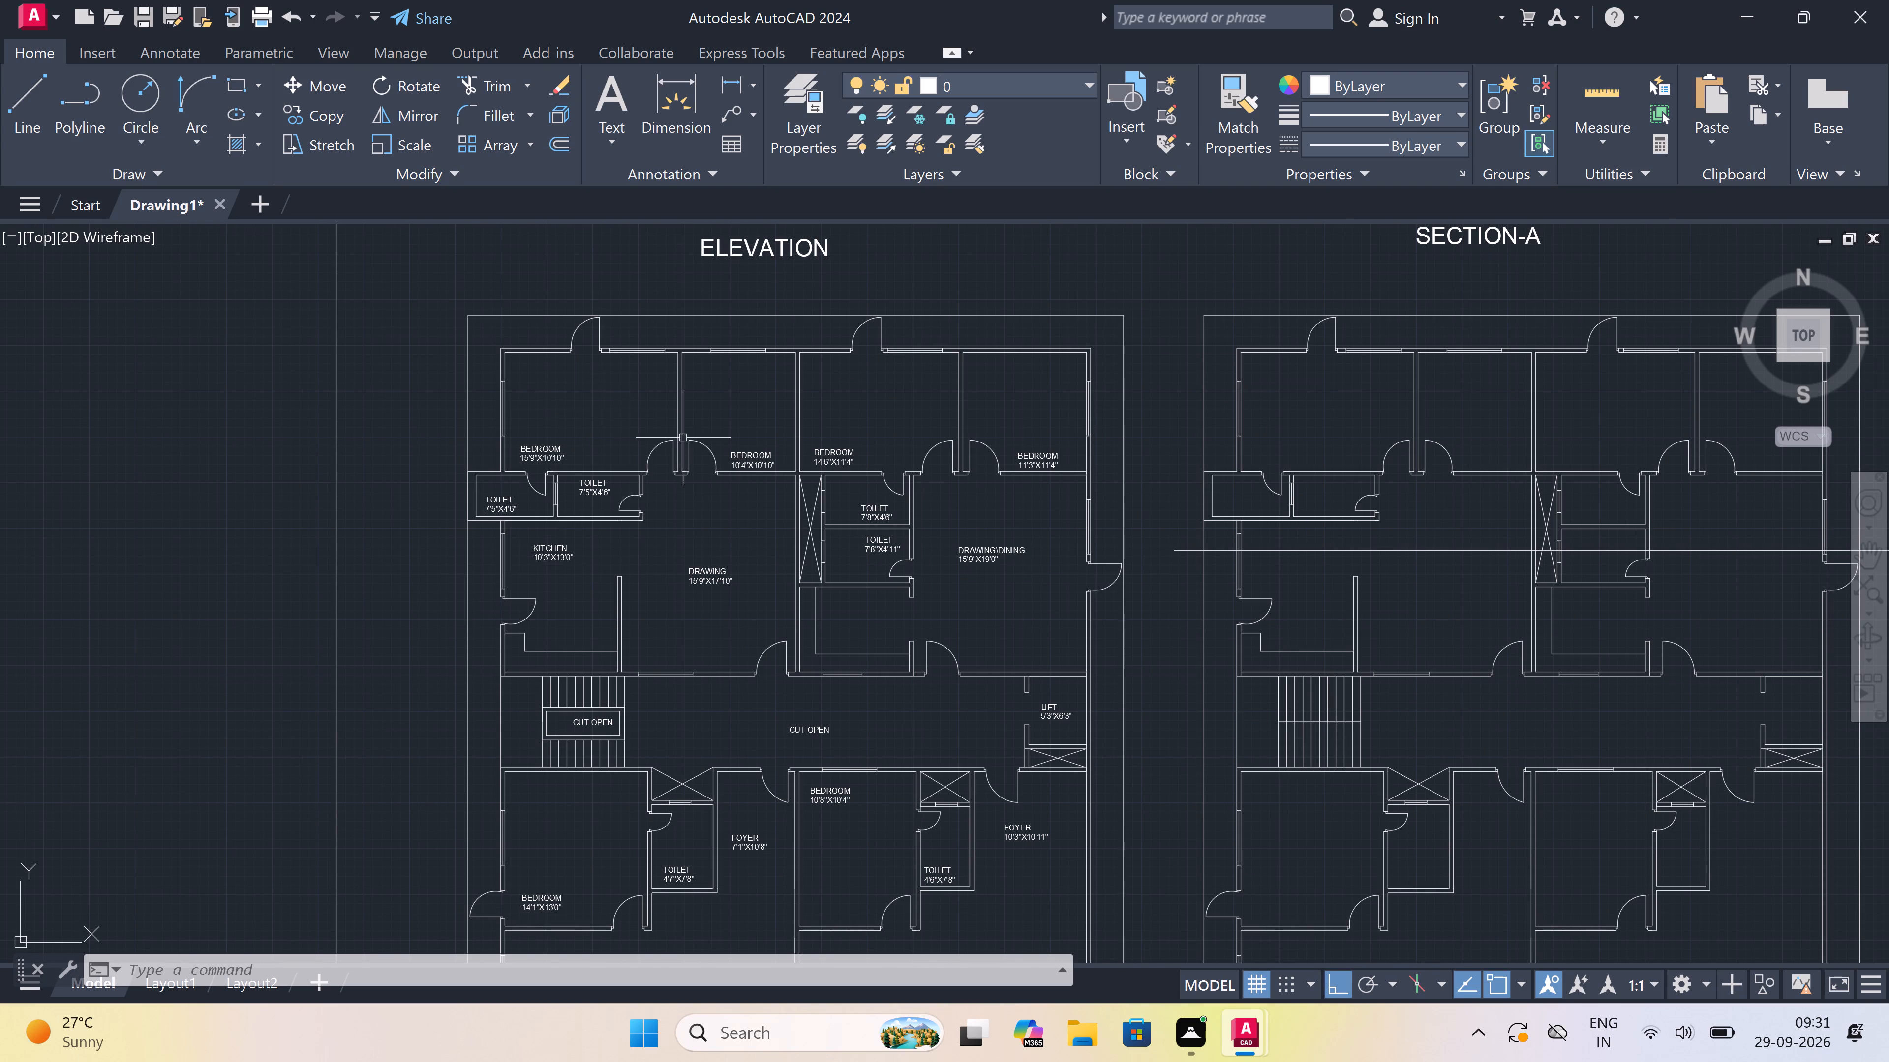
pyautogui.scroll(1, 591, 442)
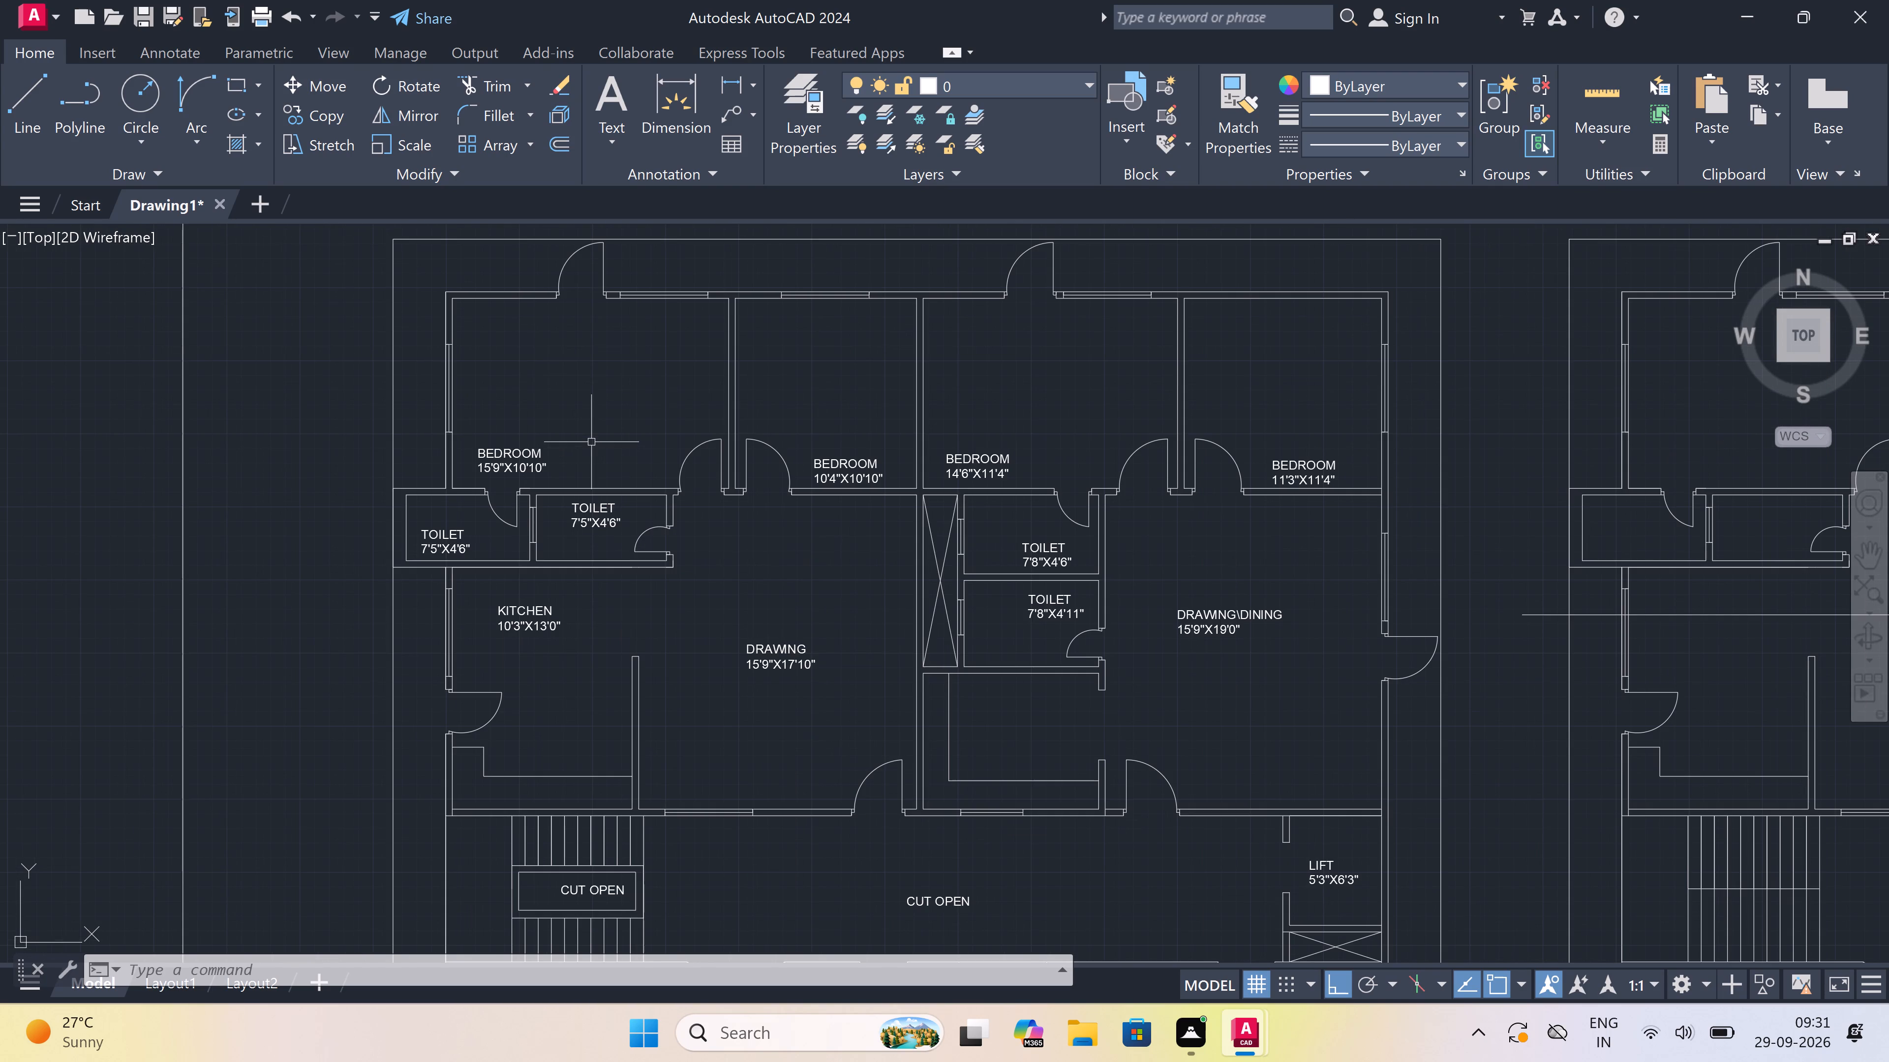
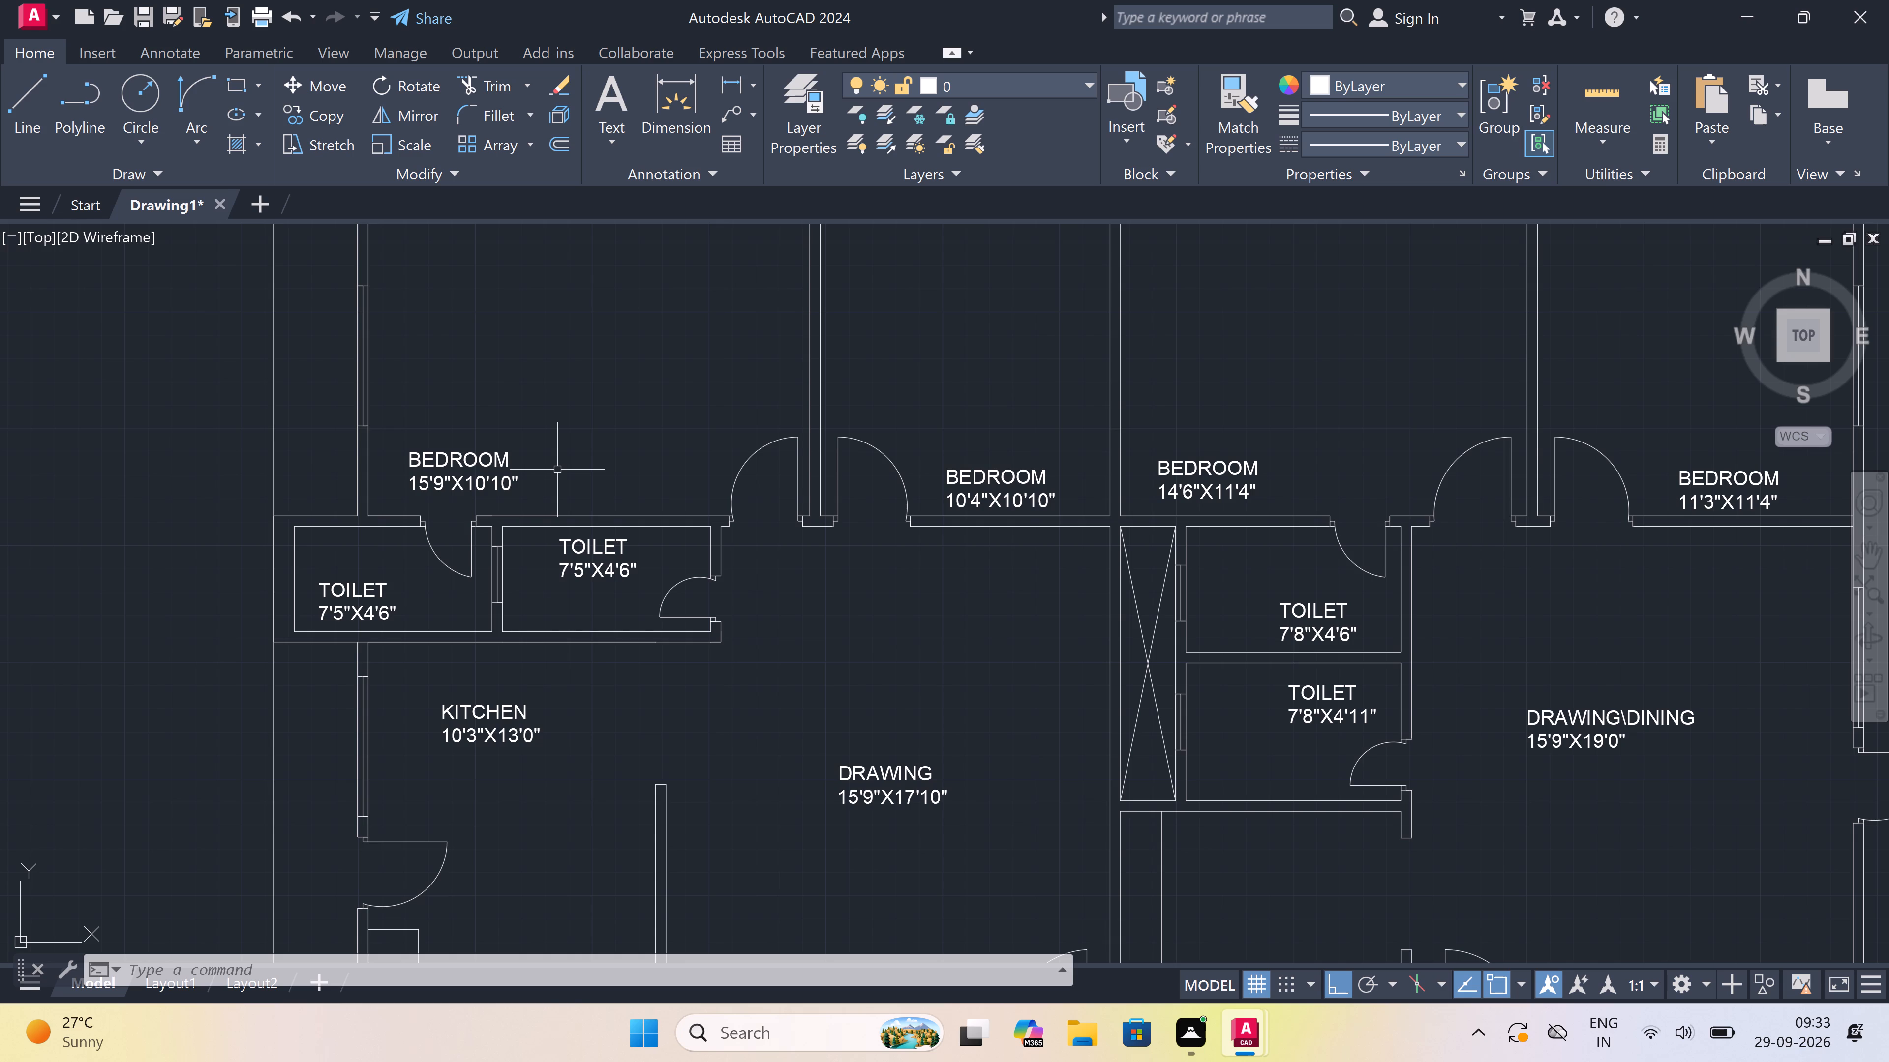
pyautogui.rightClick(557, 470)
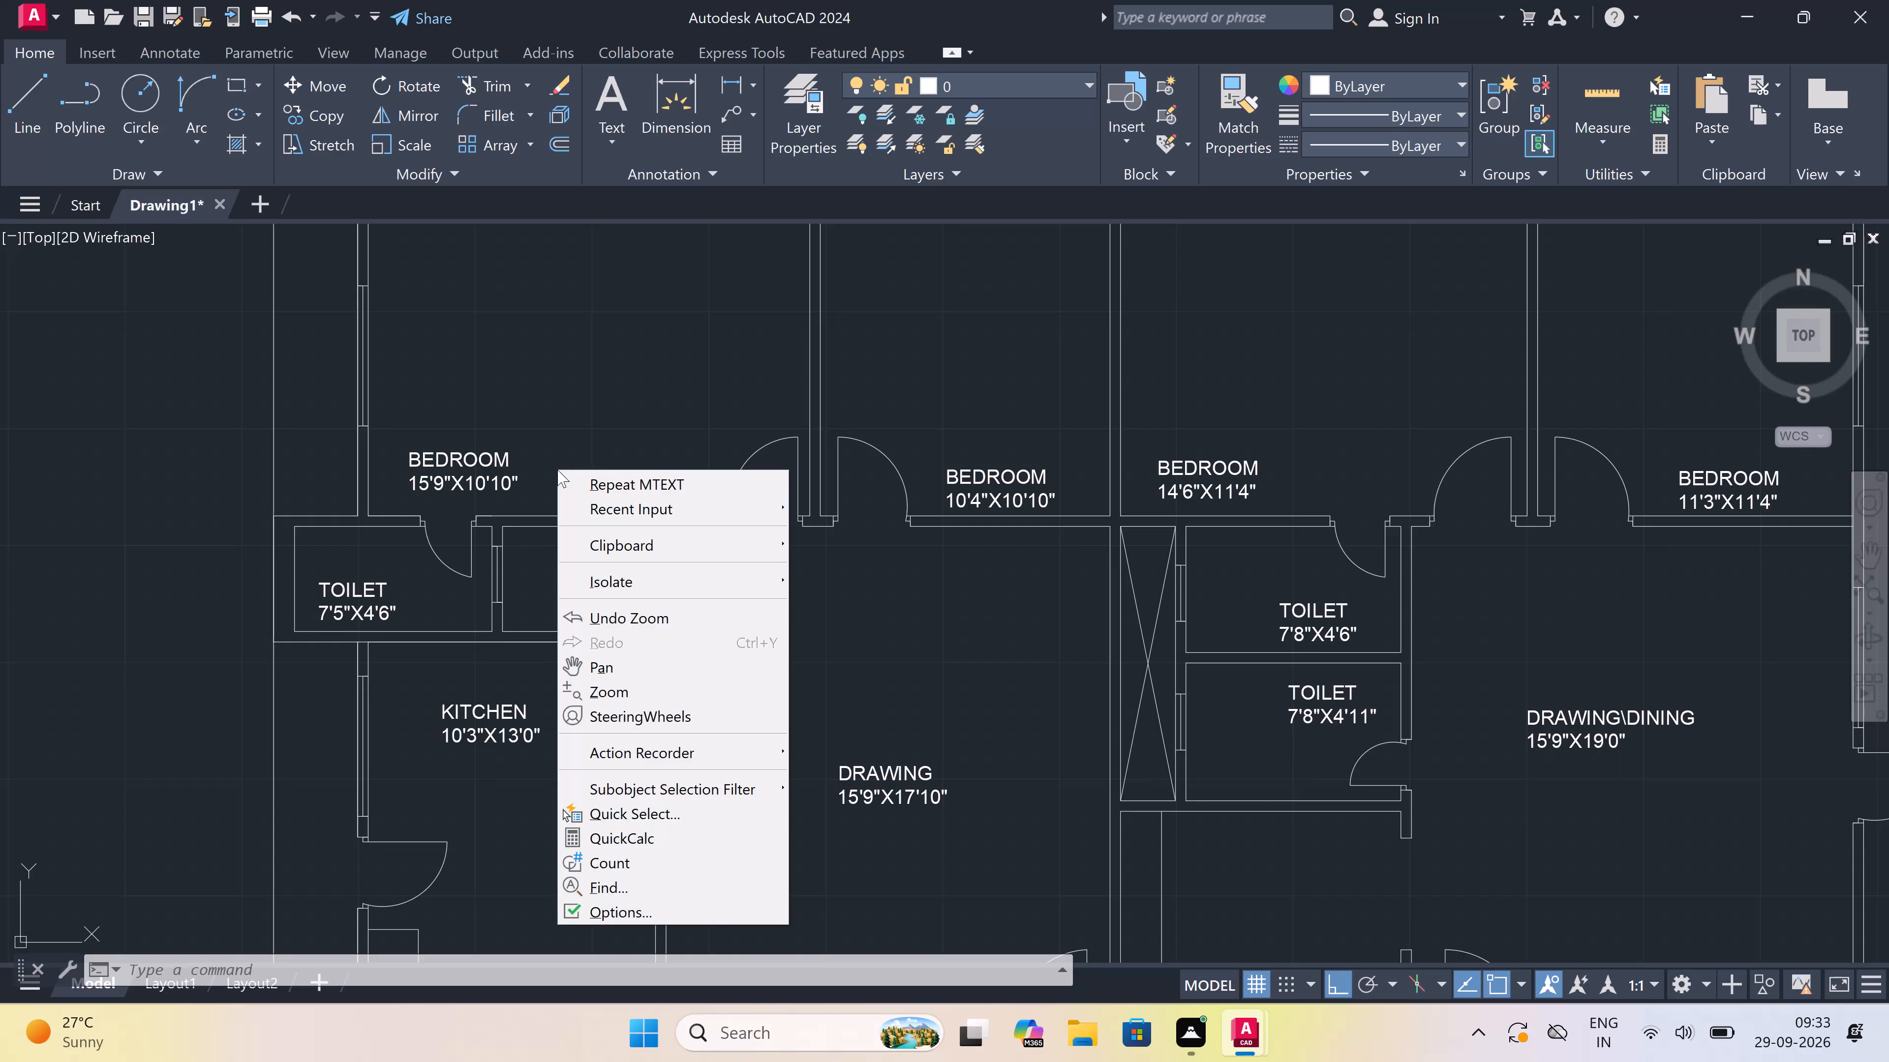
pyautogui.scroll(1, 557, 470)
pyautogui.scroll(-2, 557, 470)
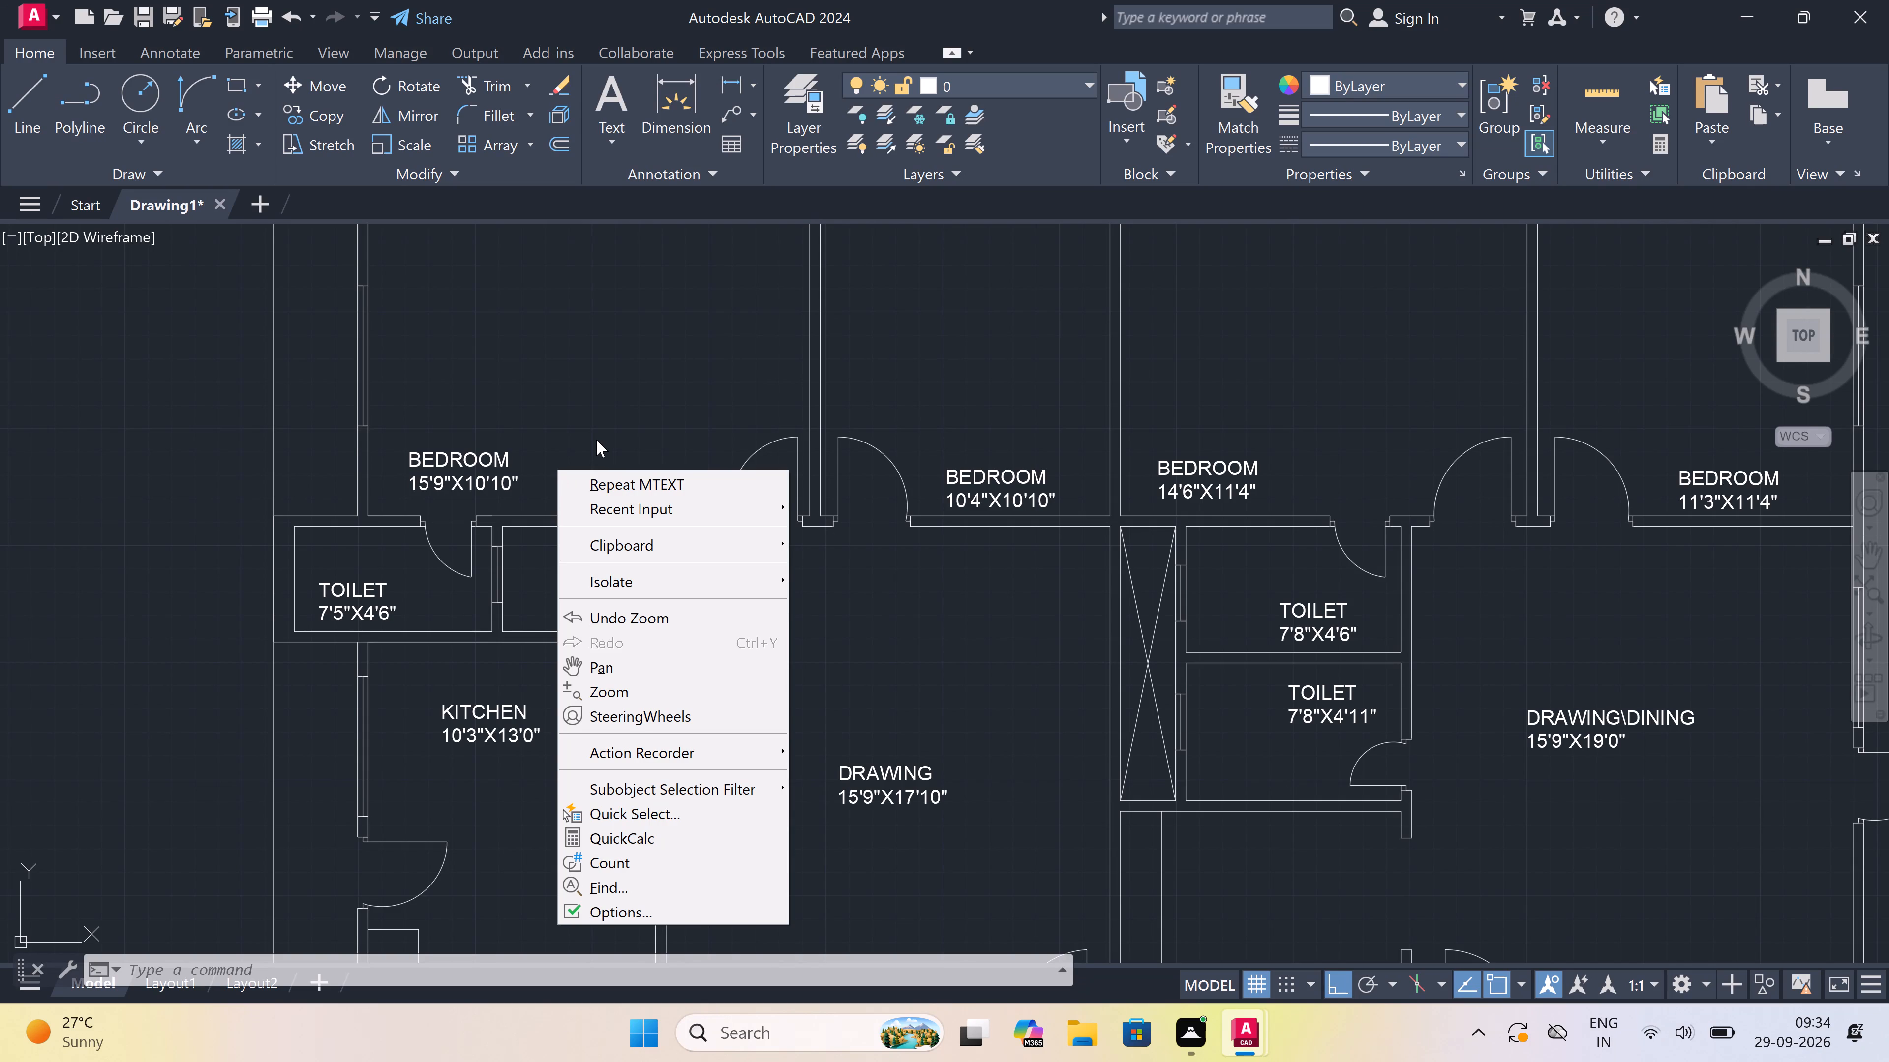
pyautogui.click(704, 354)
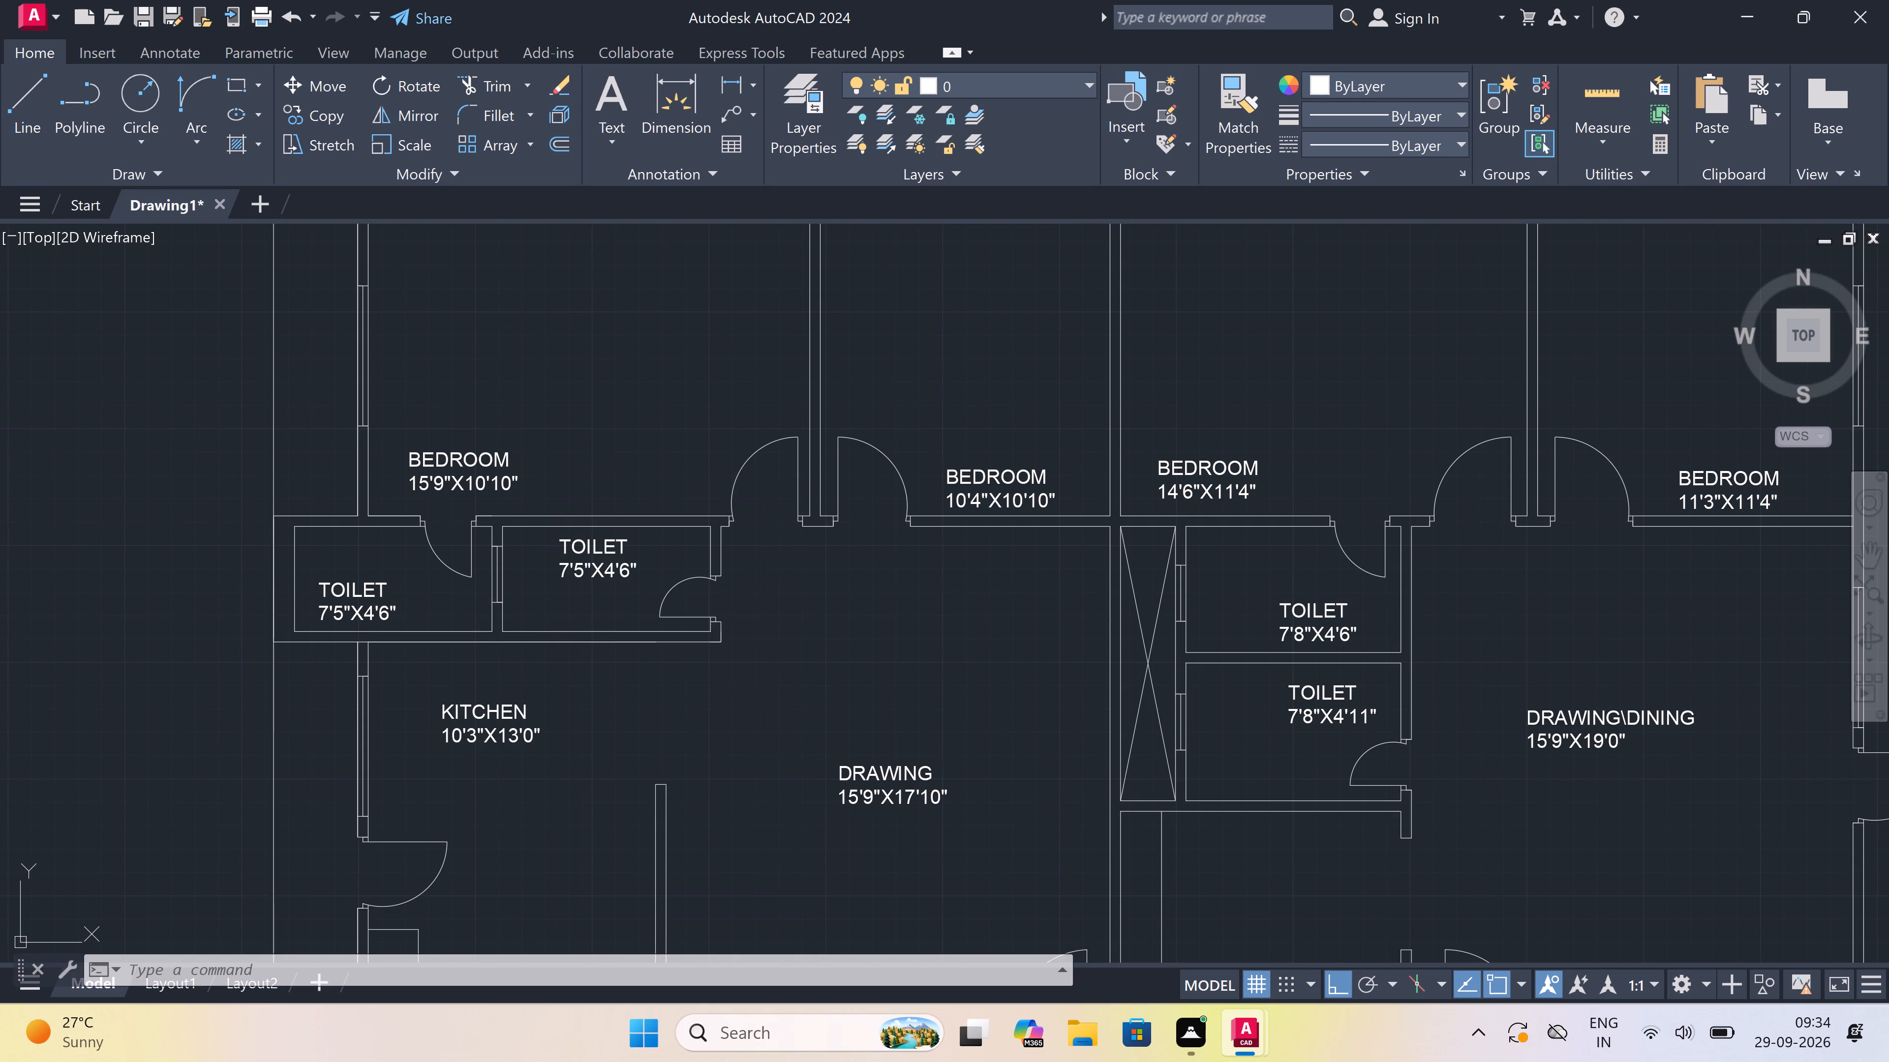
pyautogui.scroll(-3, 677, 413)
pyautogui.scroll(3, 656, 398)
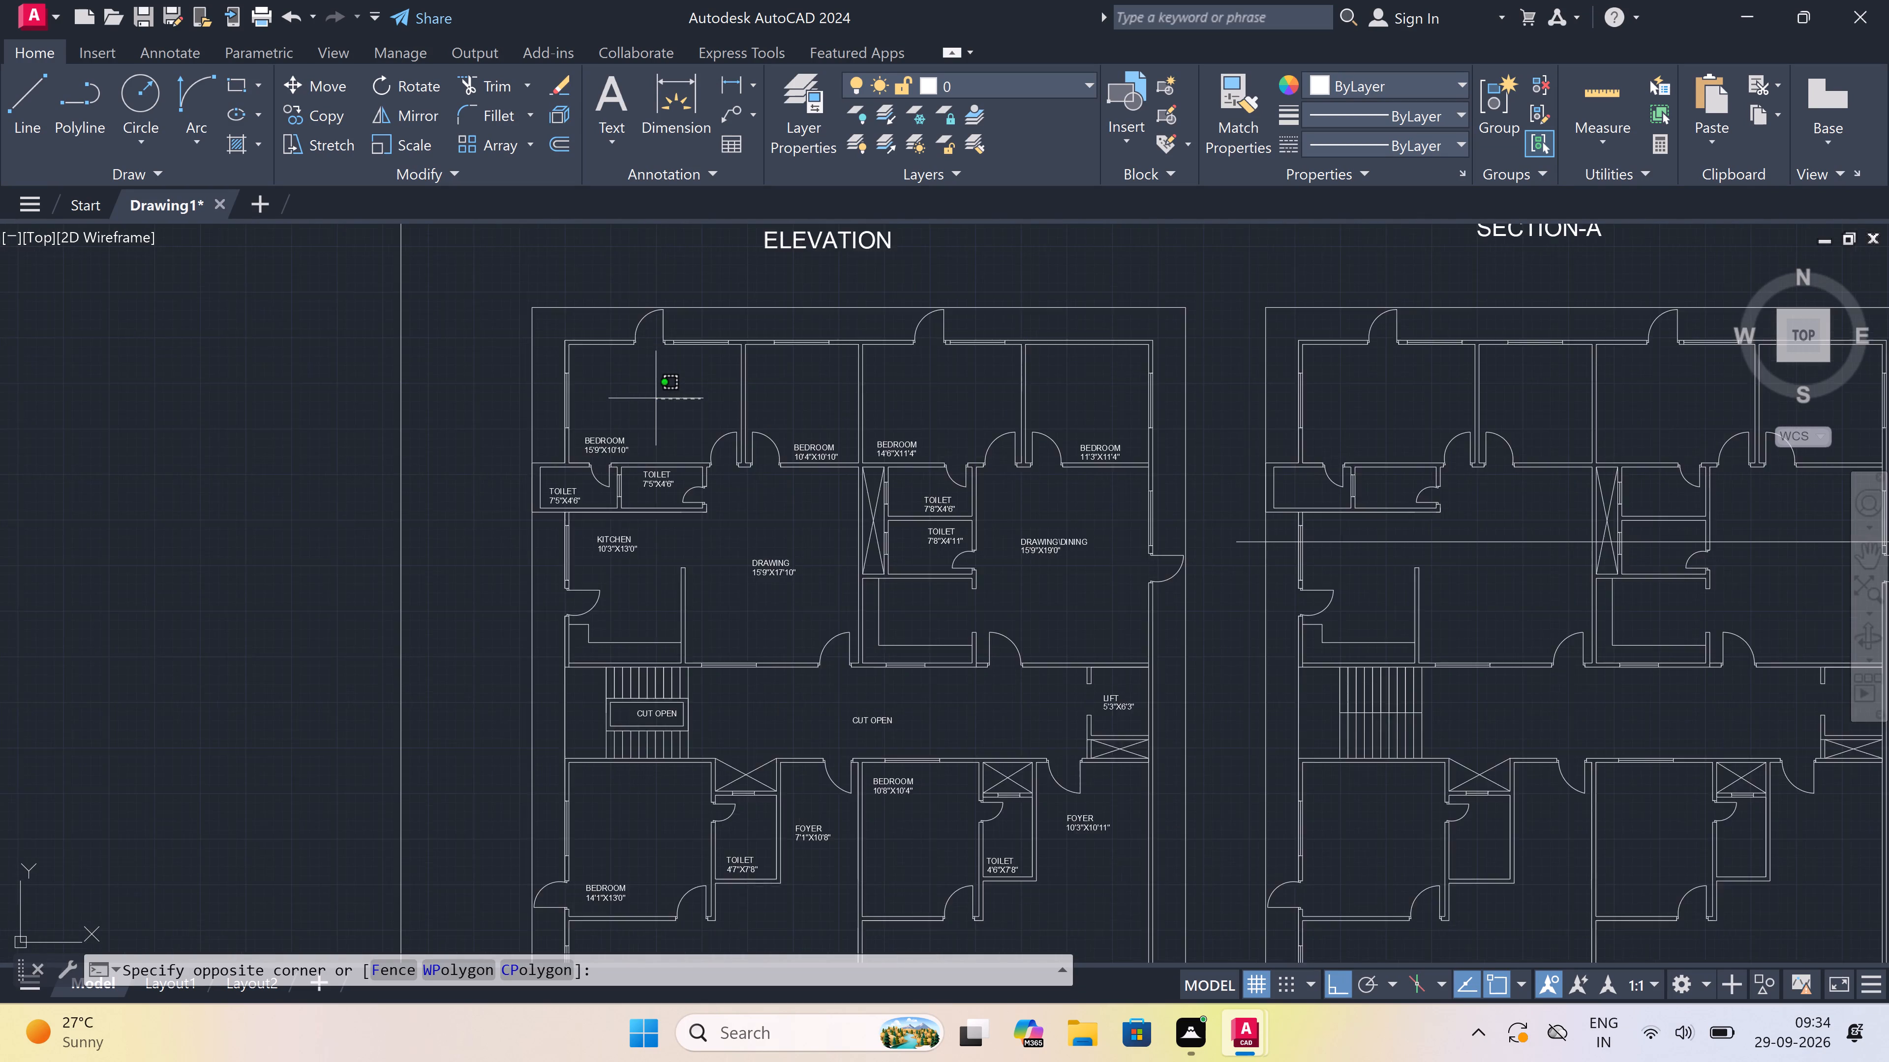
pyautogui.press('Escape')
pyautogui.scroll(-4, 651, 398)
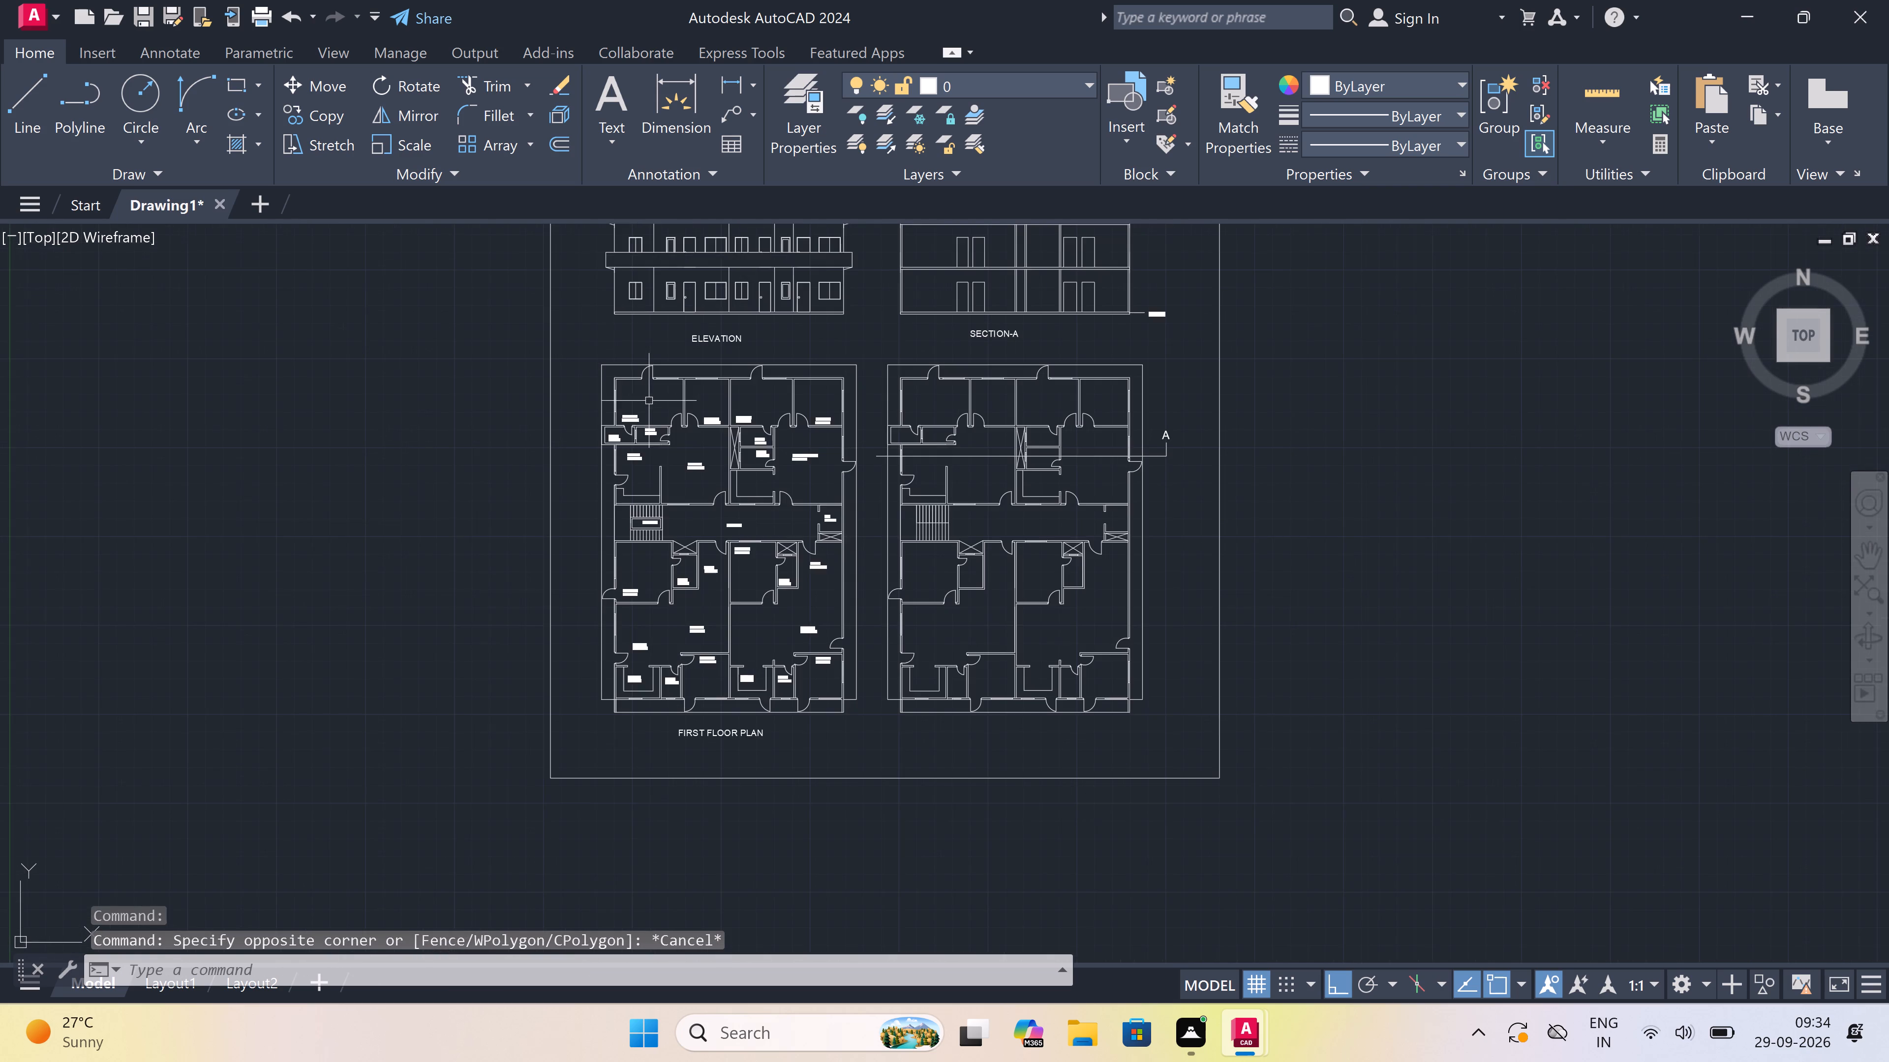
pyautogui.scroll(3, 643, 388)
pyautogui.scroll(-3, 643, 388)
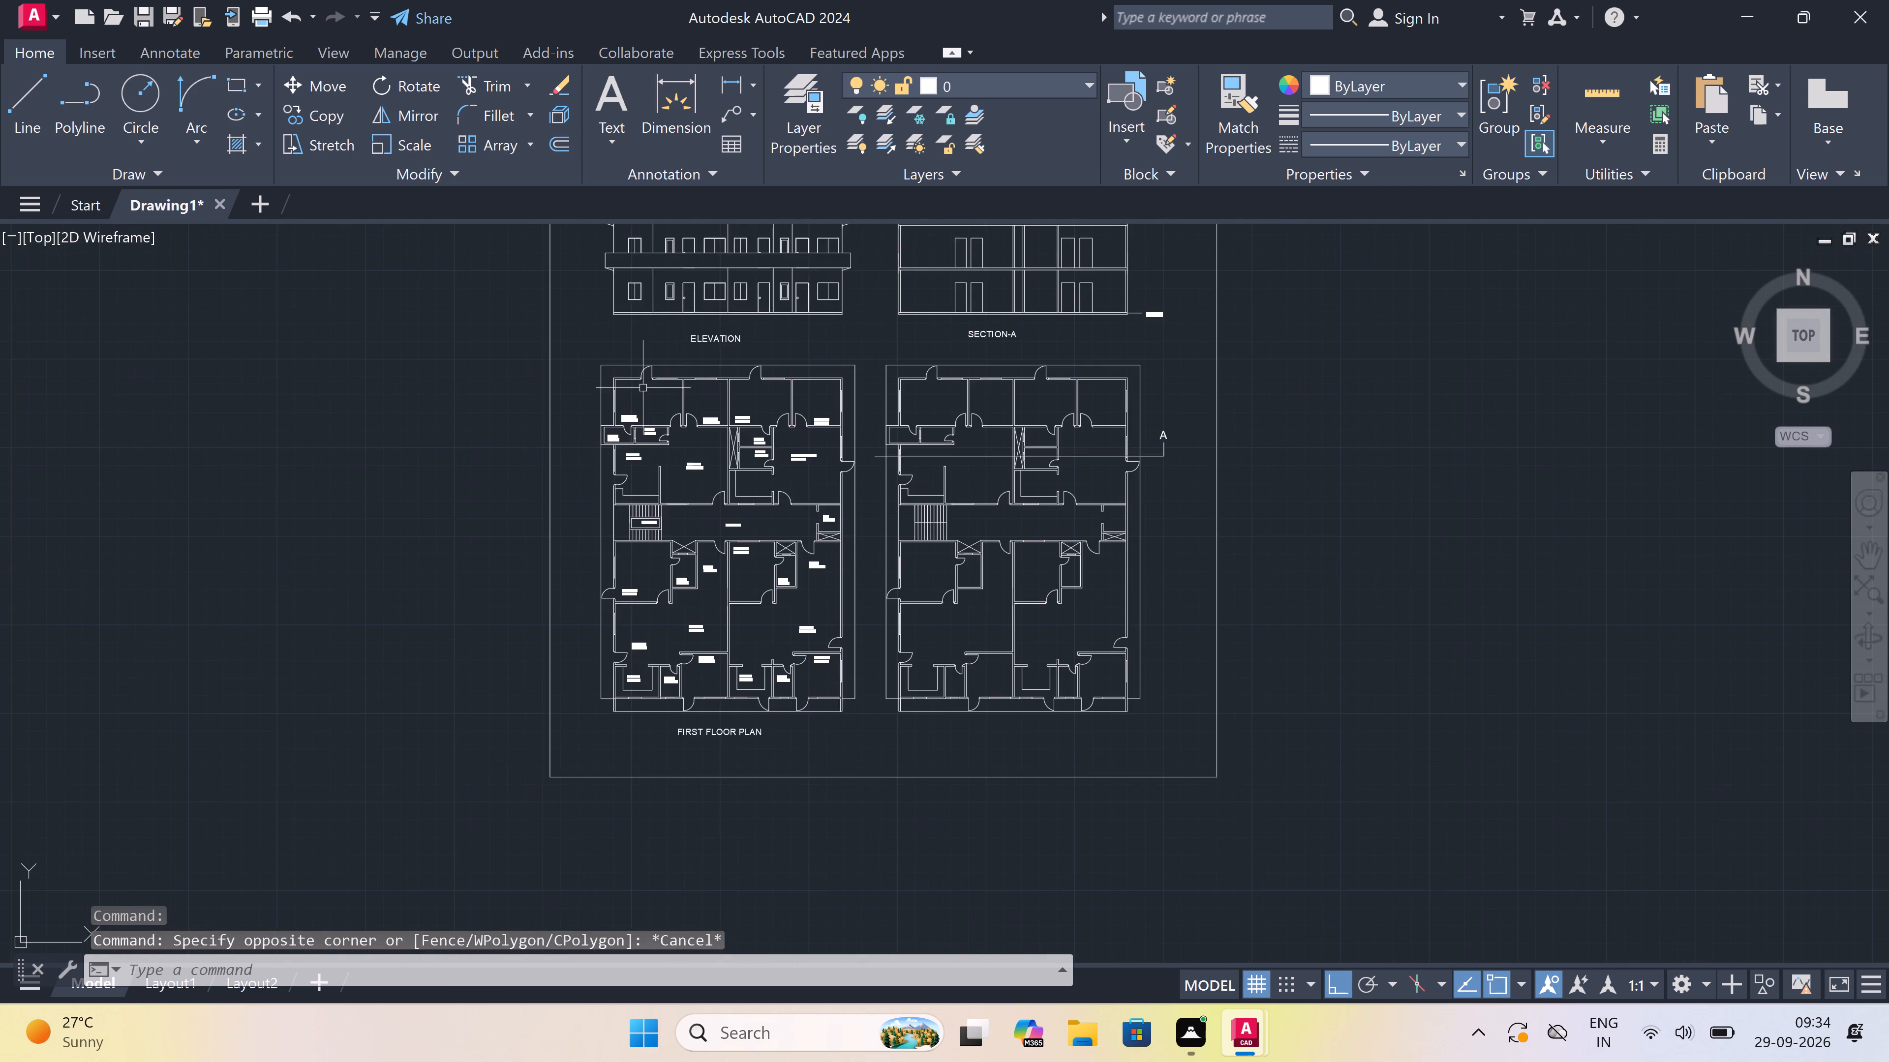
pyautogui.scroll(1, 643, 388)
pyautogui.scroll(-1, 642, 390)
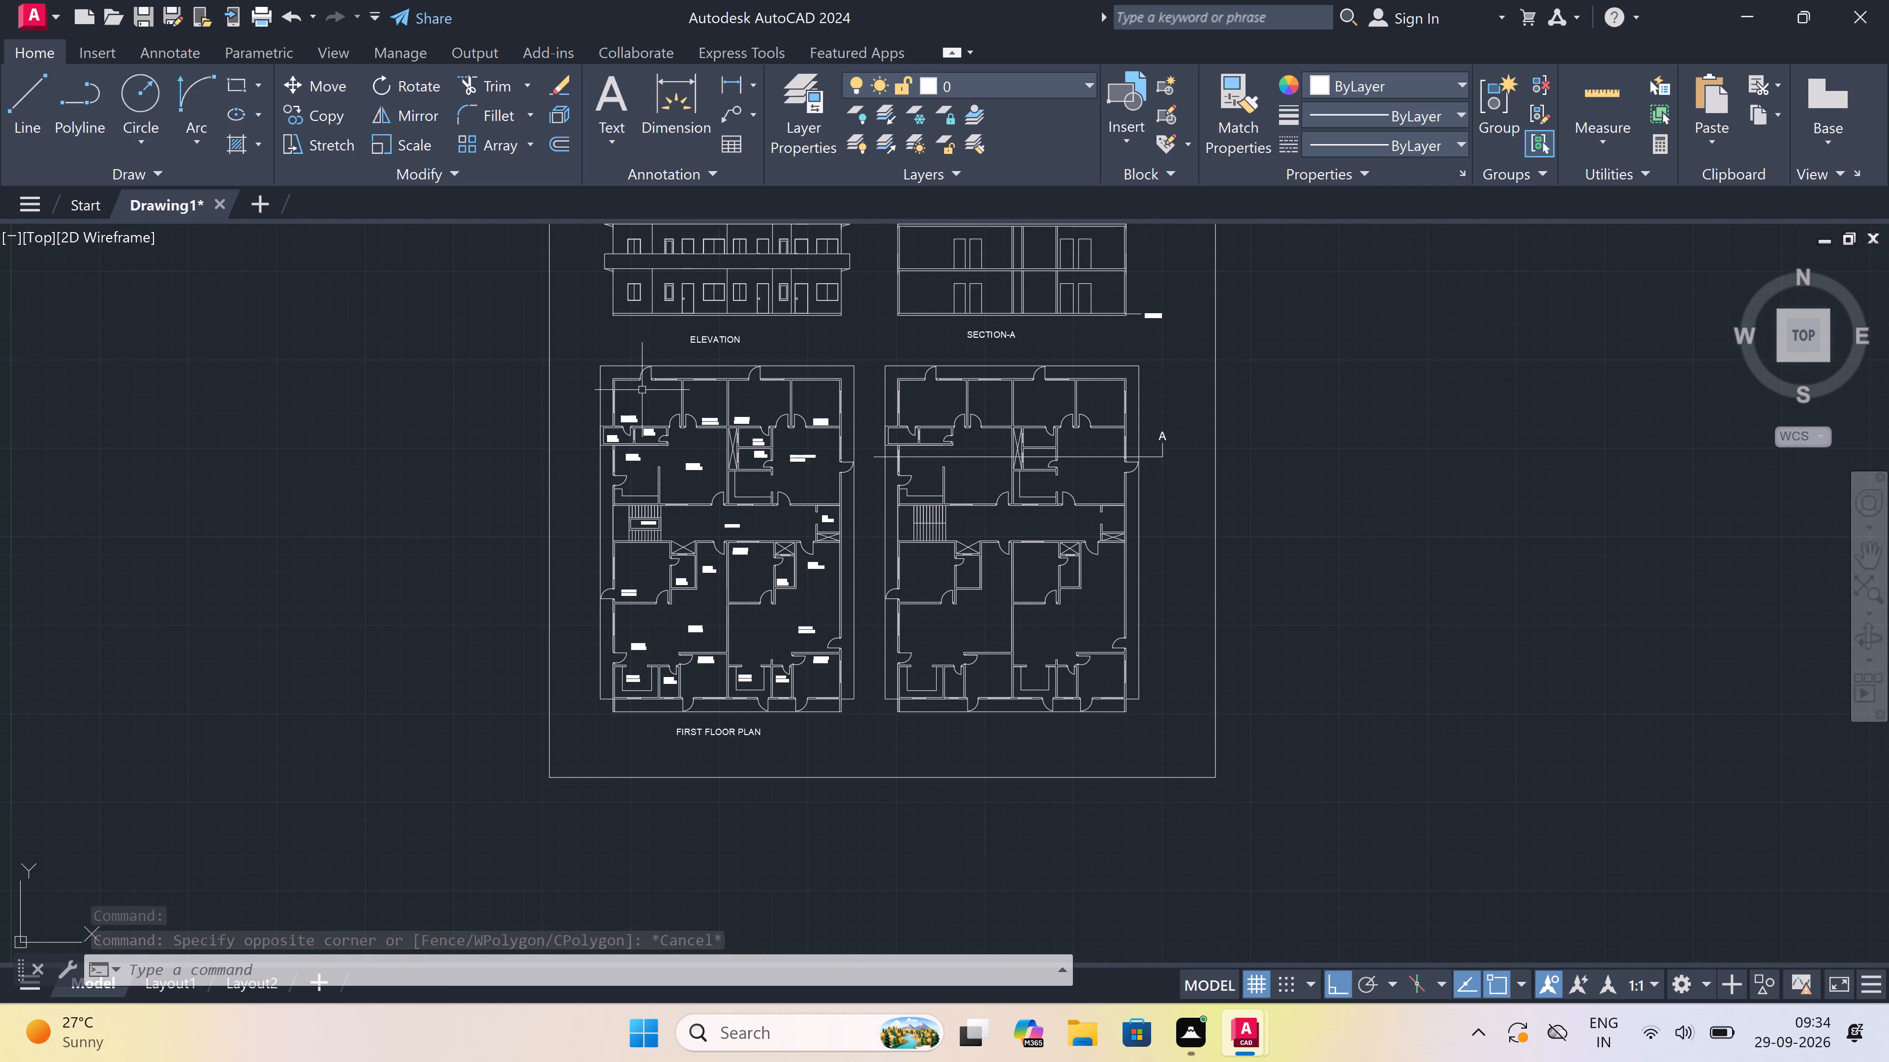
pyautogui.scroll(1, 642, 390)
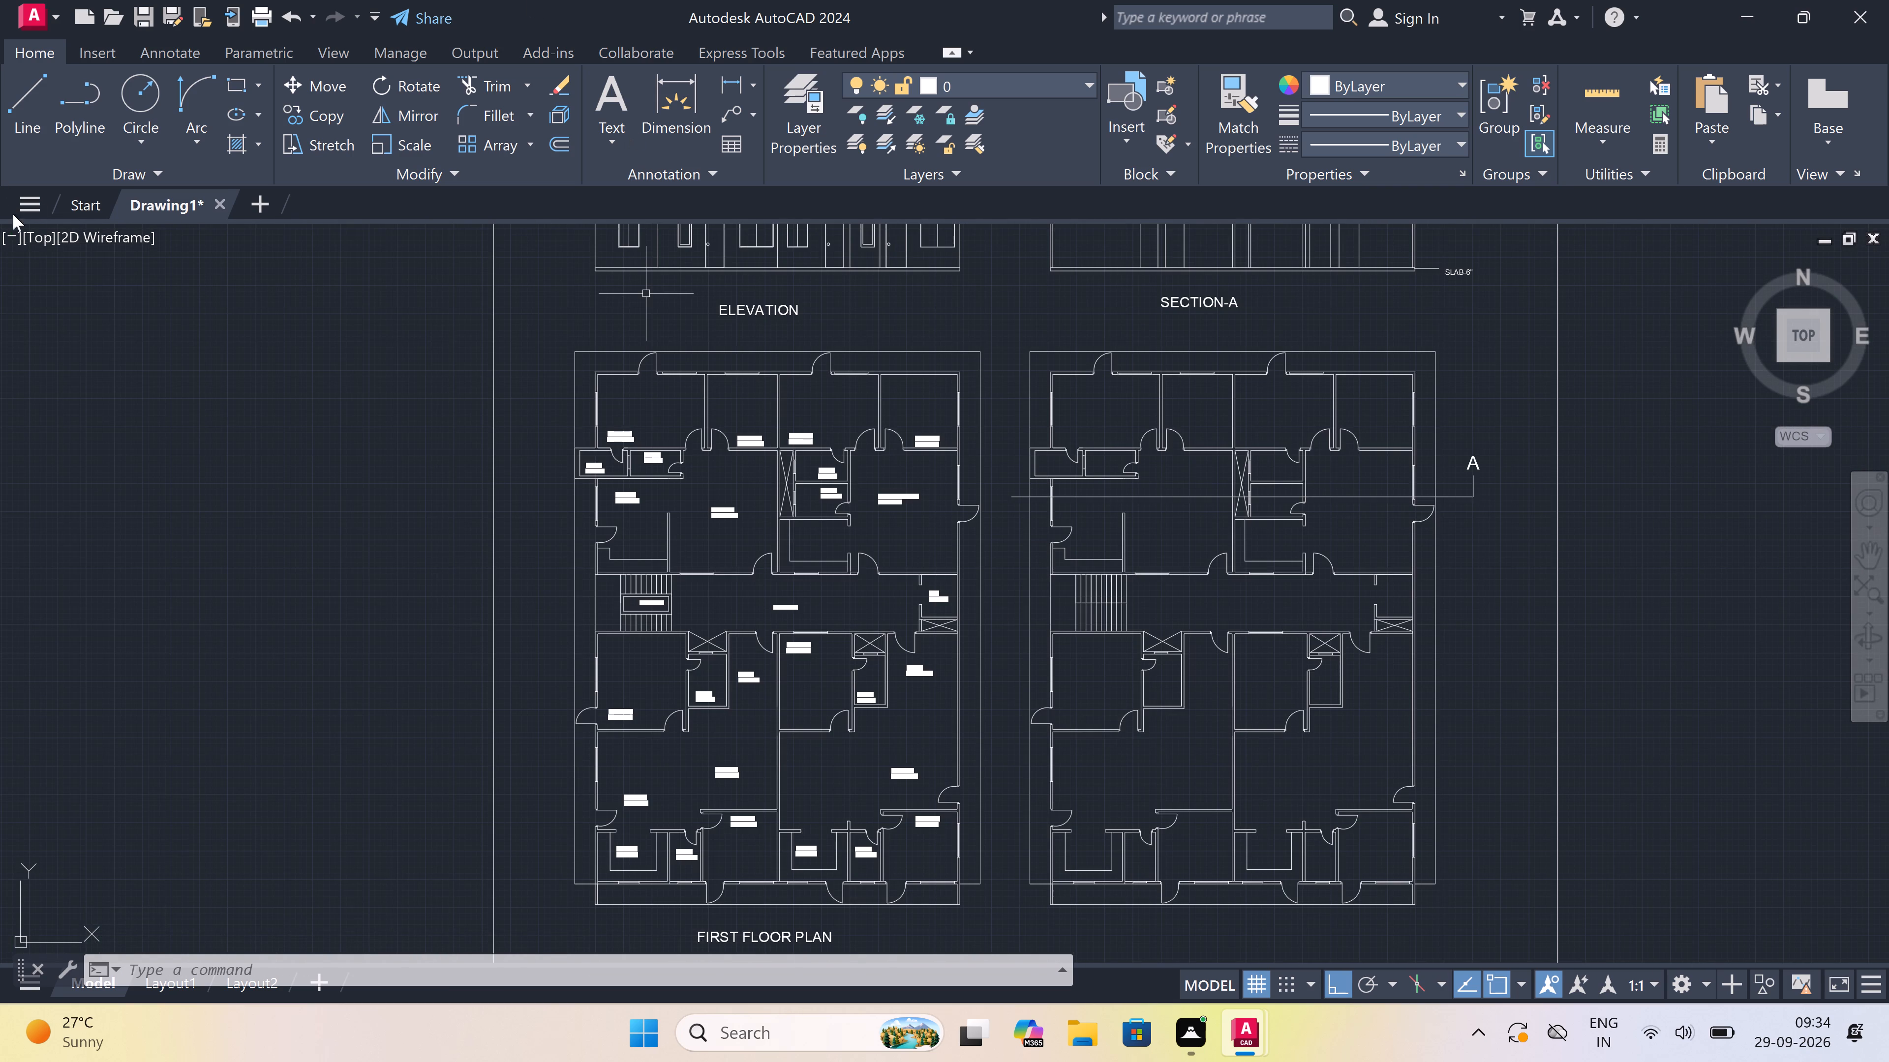
# Open the recent drawing "first floor plan -1 25-09-26.dwg" as a source of furniture blocks.
pyautogui.click(35, 9)
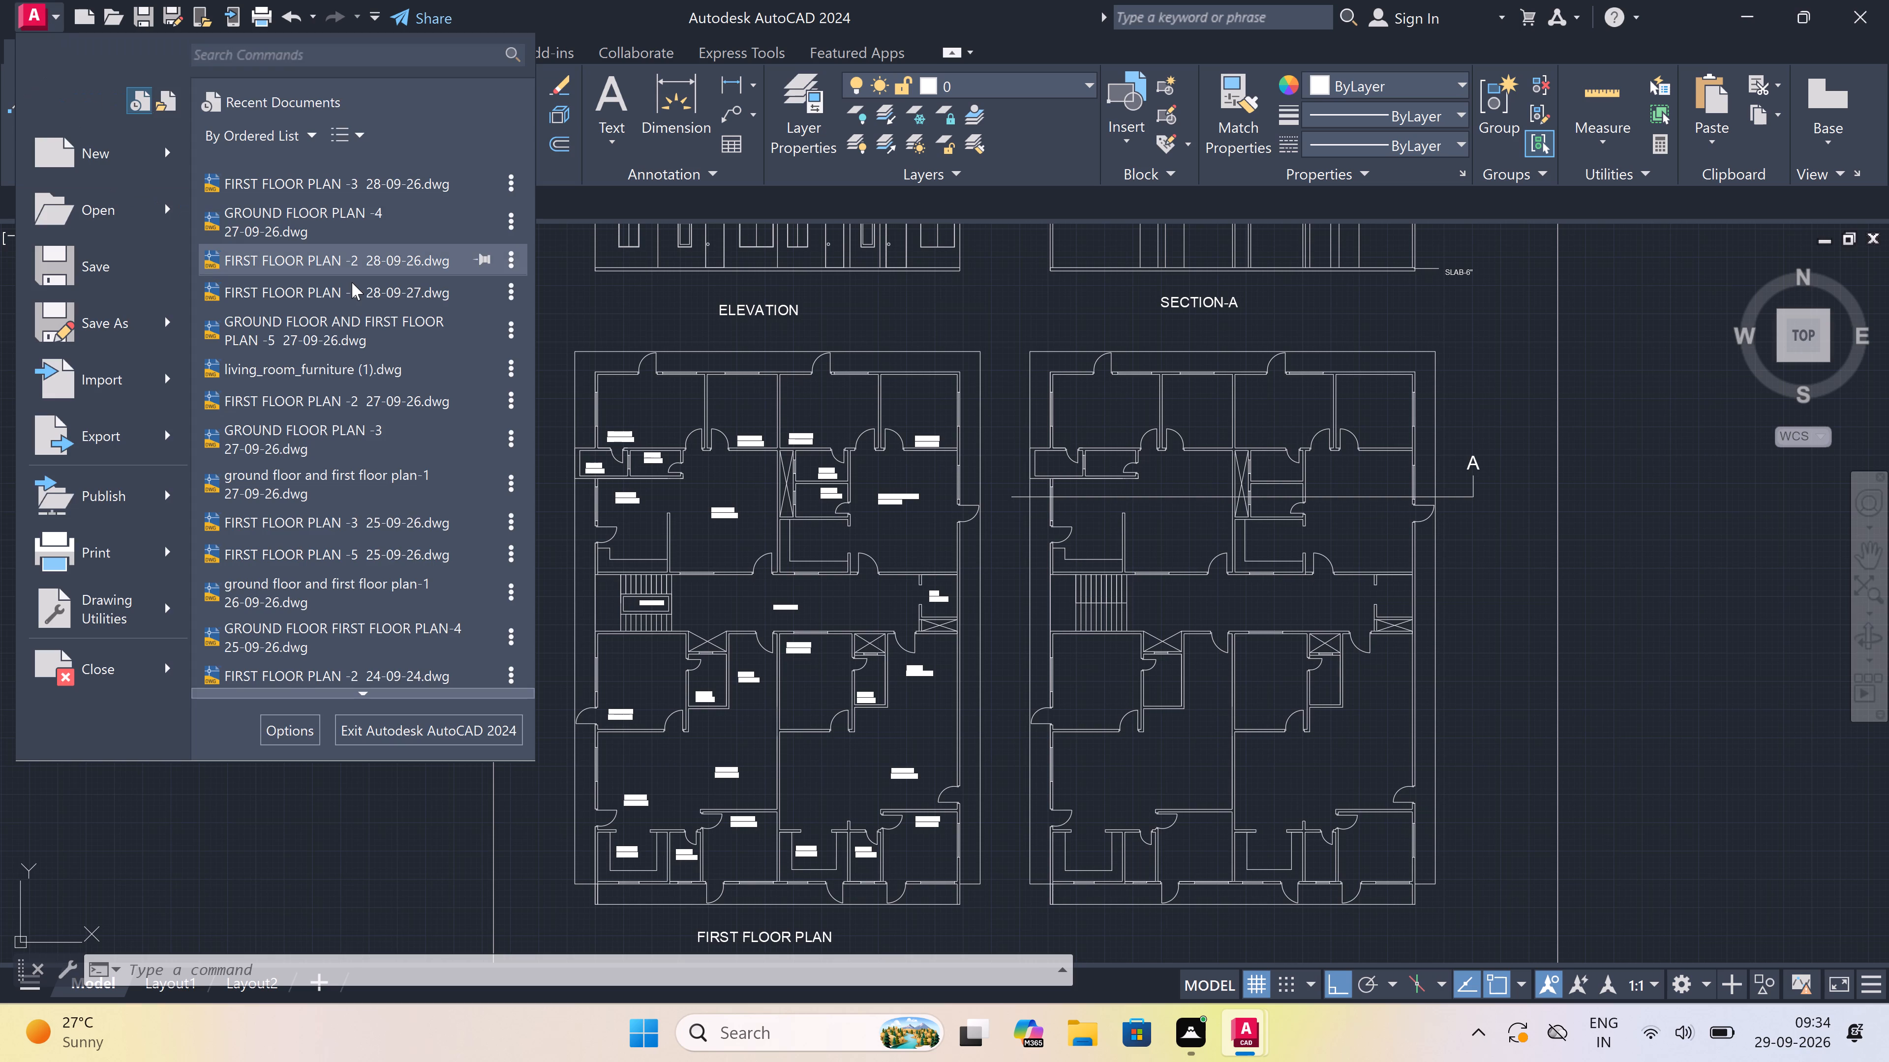
pyautogui.scroll(-6, 352, 284)
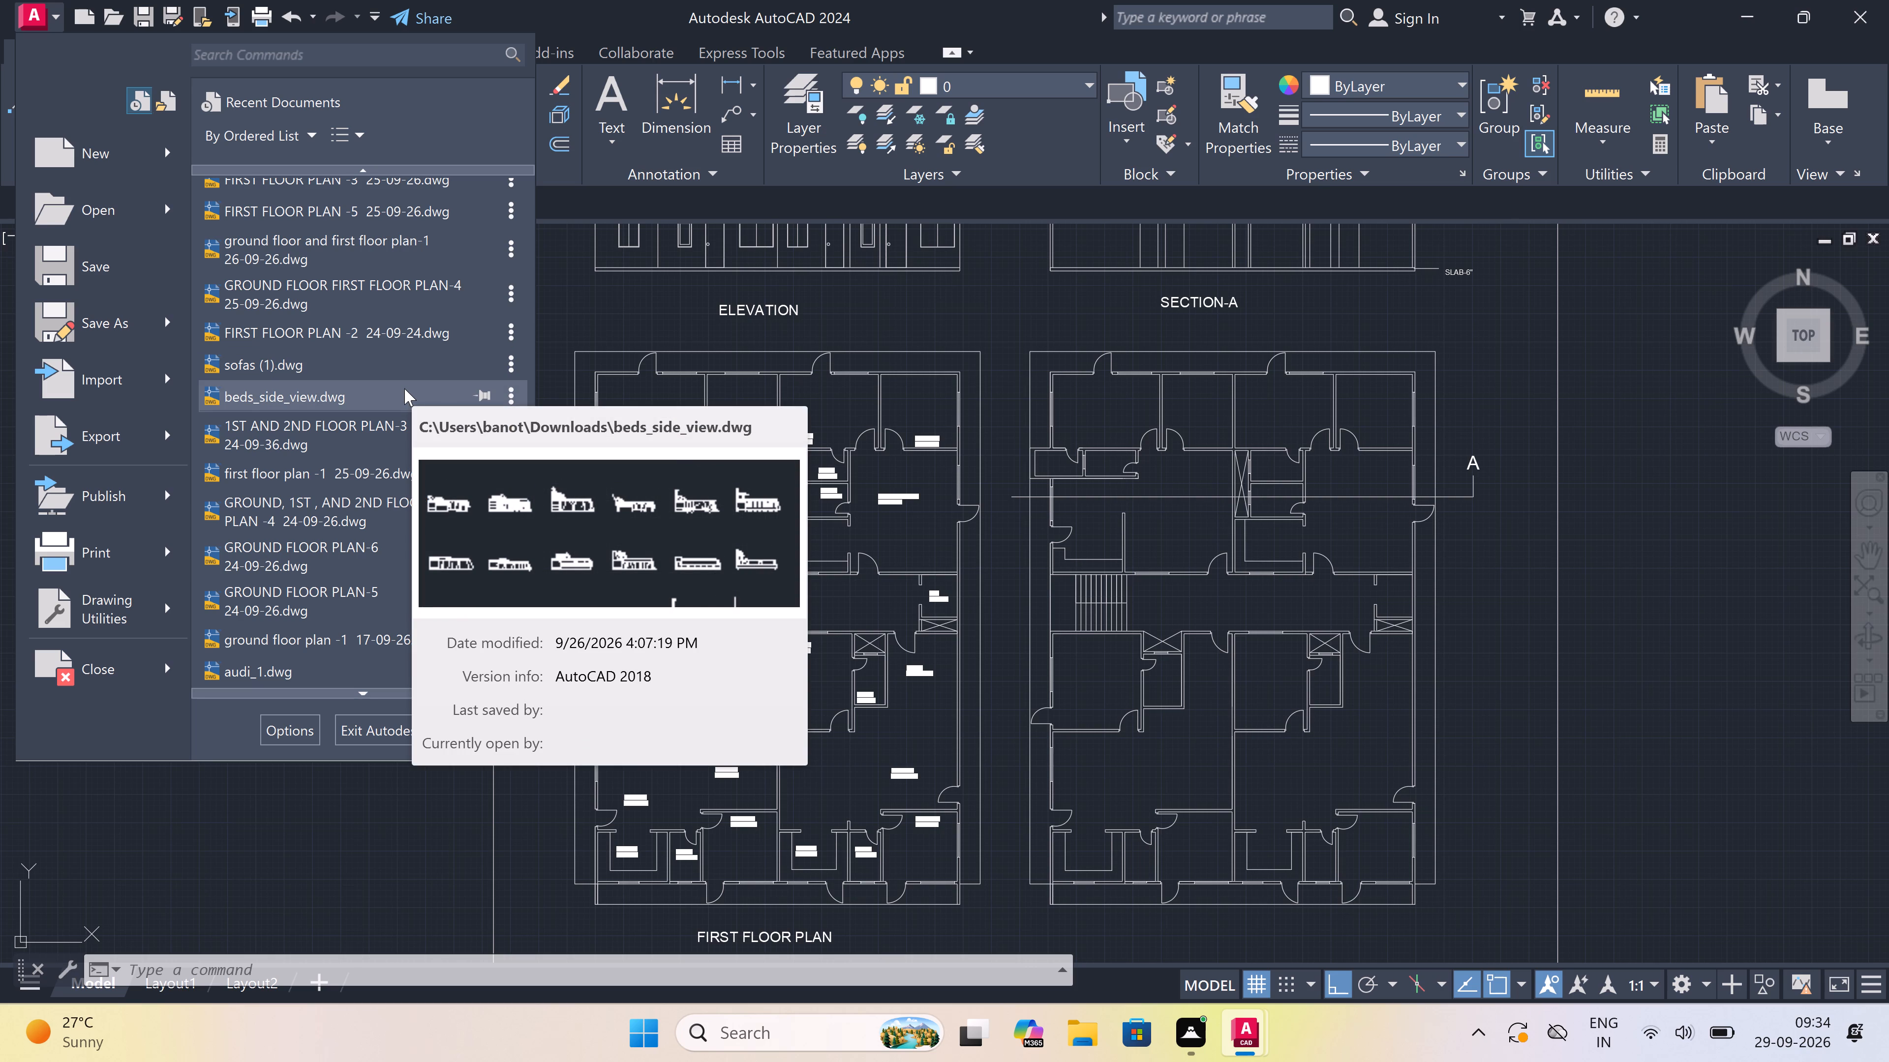
pyautogui.scroll(-2, 404, 388)
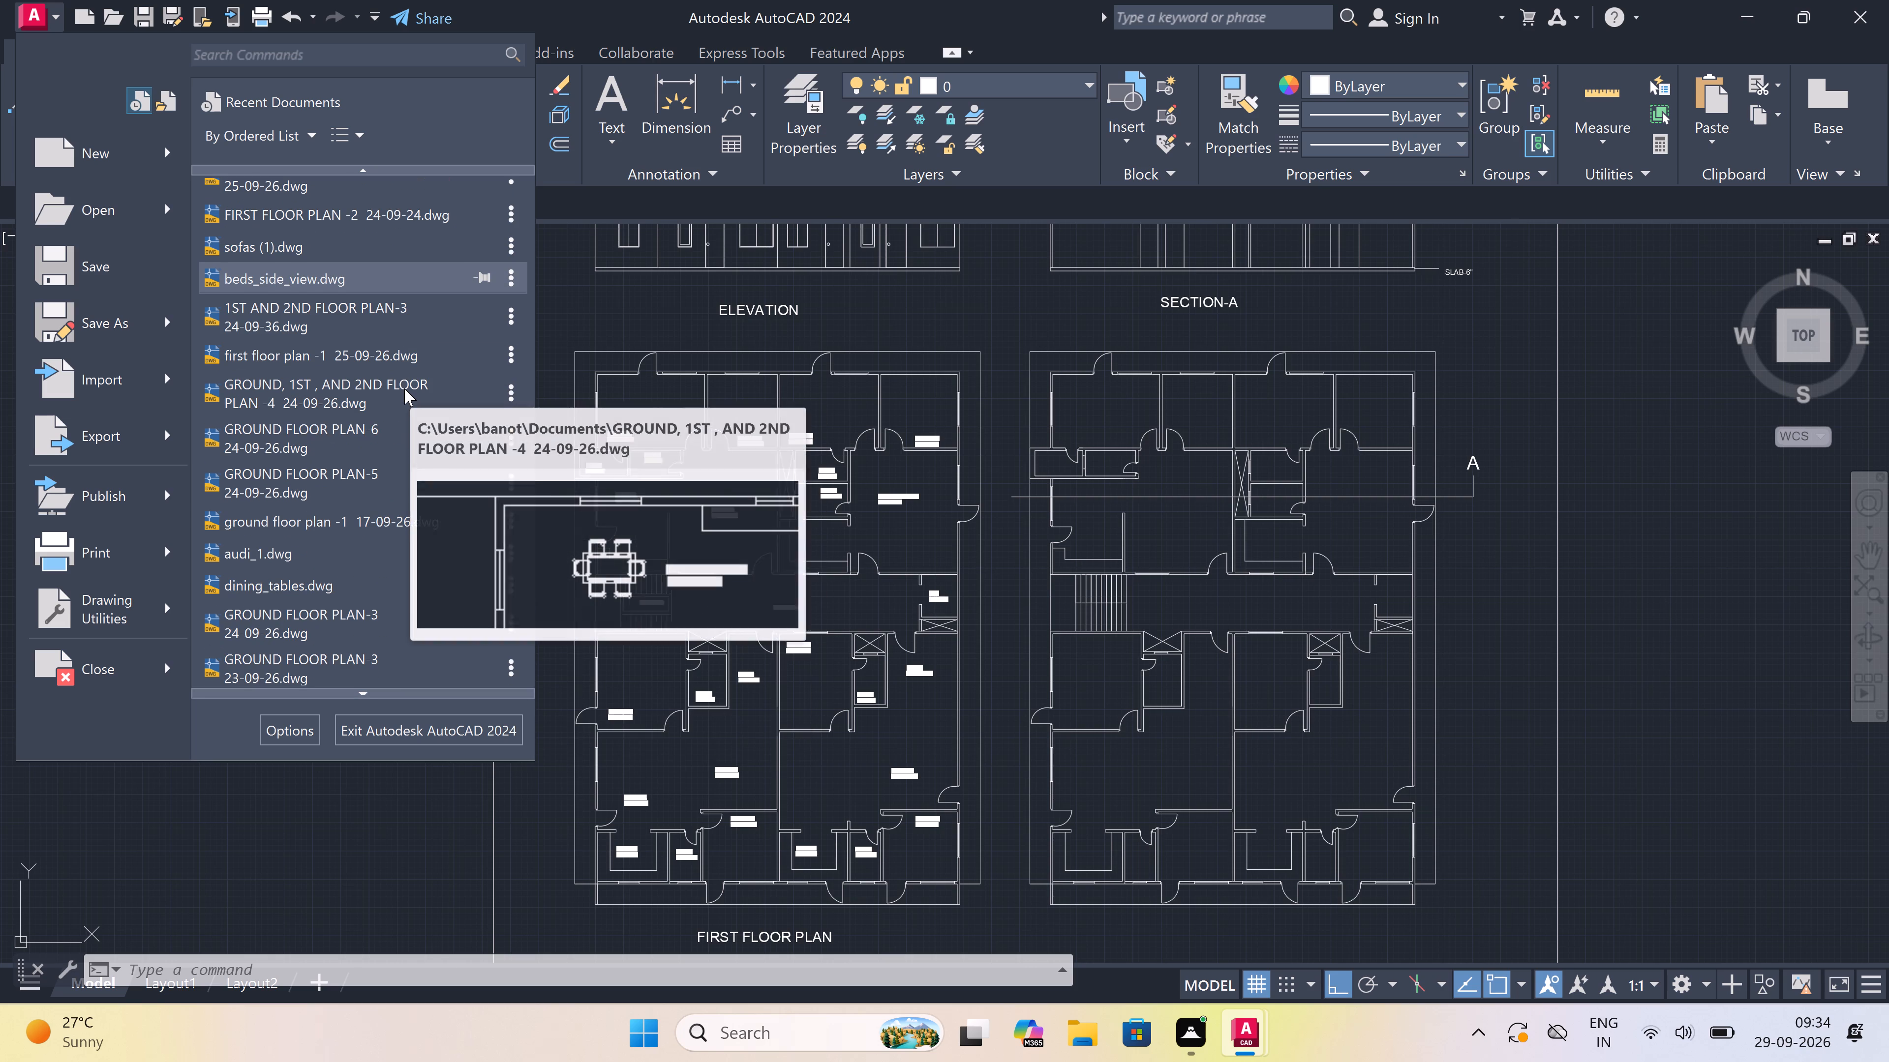
pyautogui.doubleClick(403, 351)
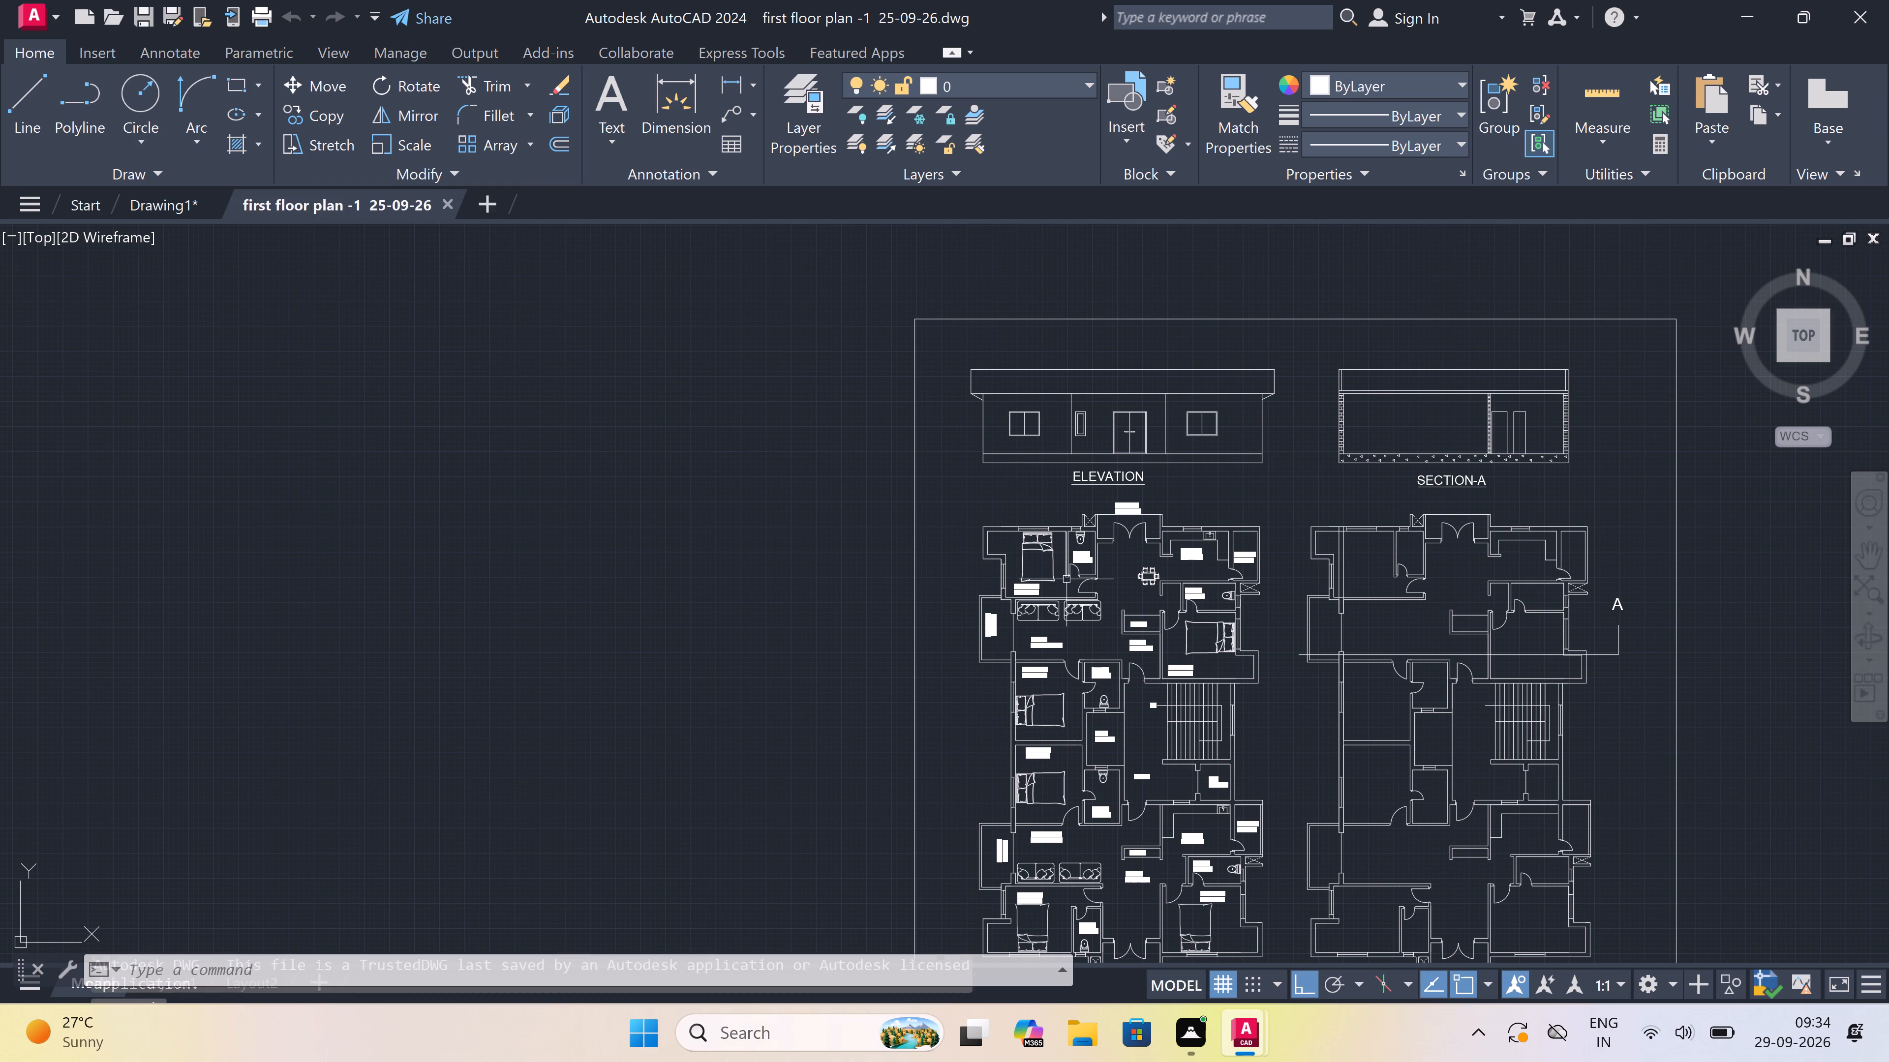
# Copy the bed from the 10'0"X11'0" bedroom, the WC from the adjacent 4'6"X7'3" toilet and the six-seat dining table to the clipboard.
pyautogui.scroll(3, 1088, 598)
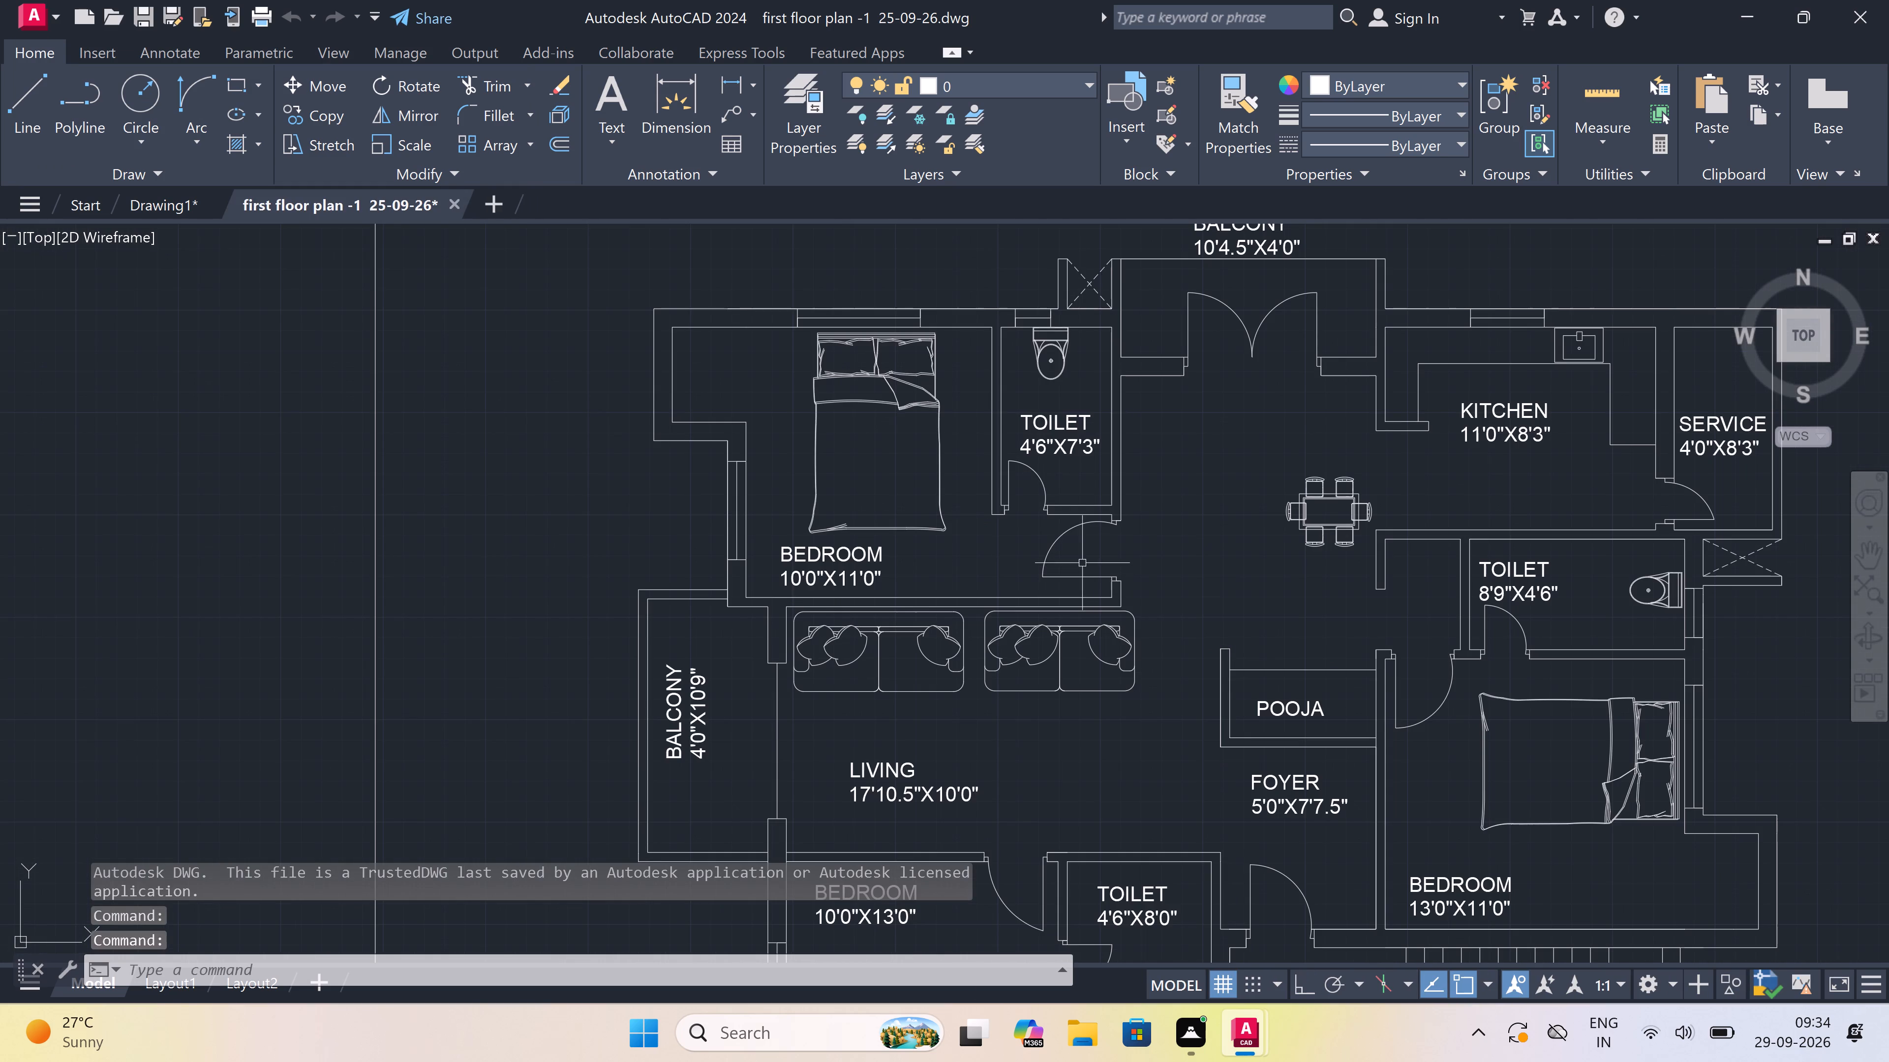
pyautogui.scroll(2, 973, 359)
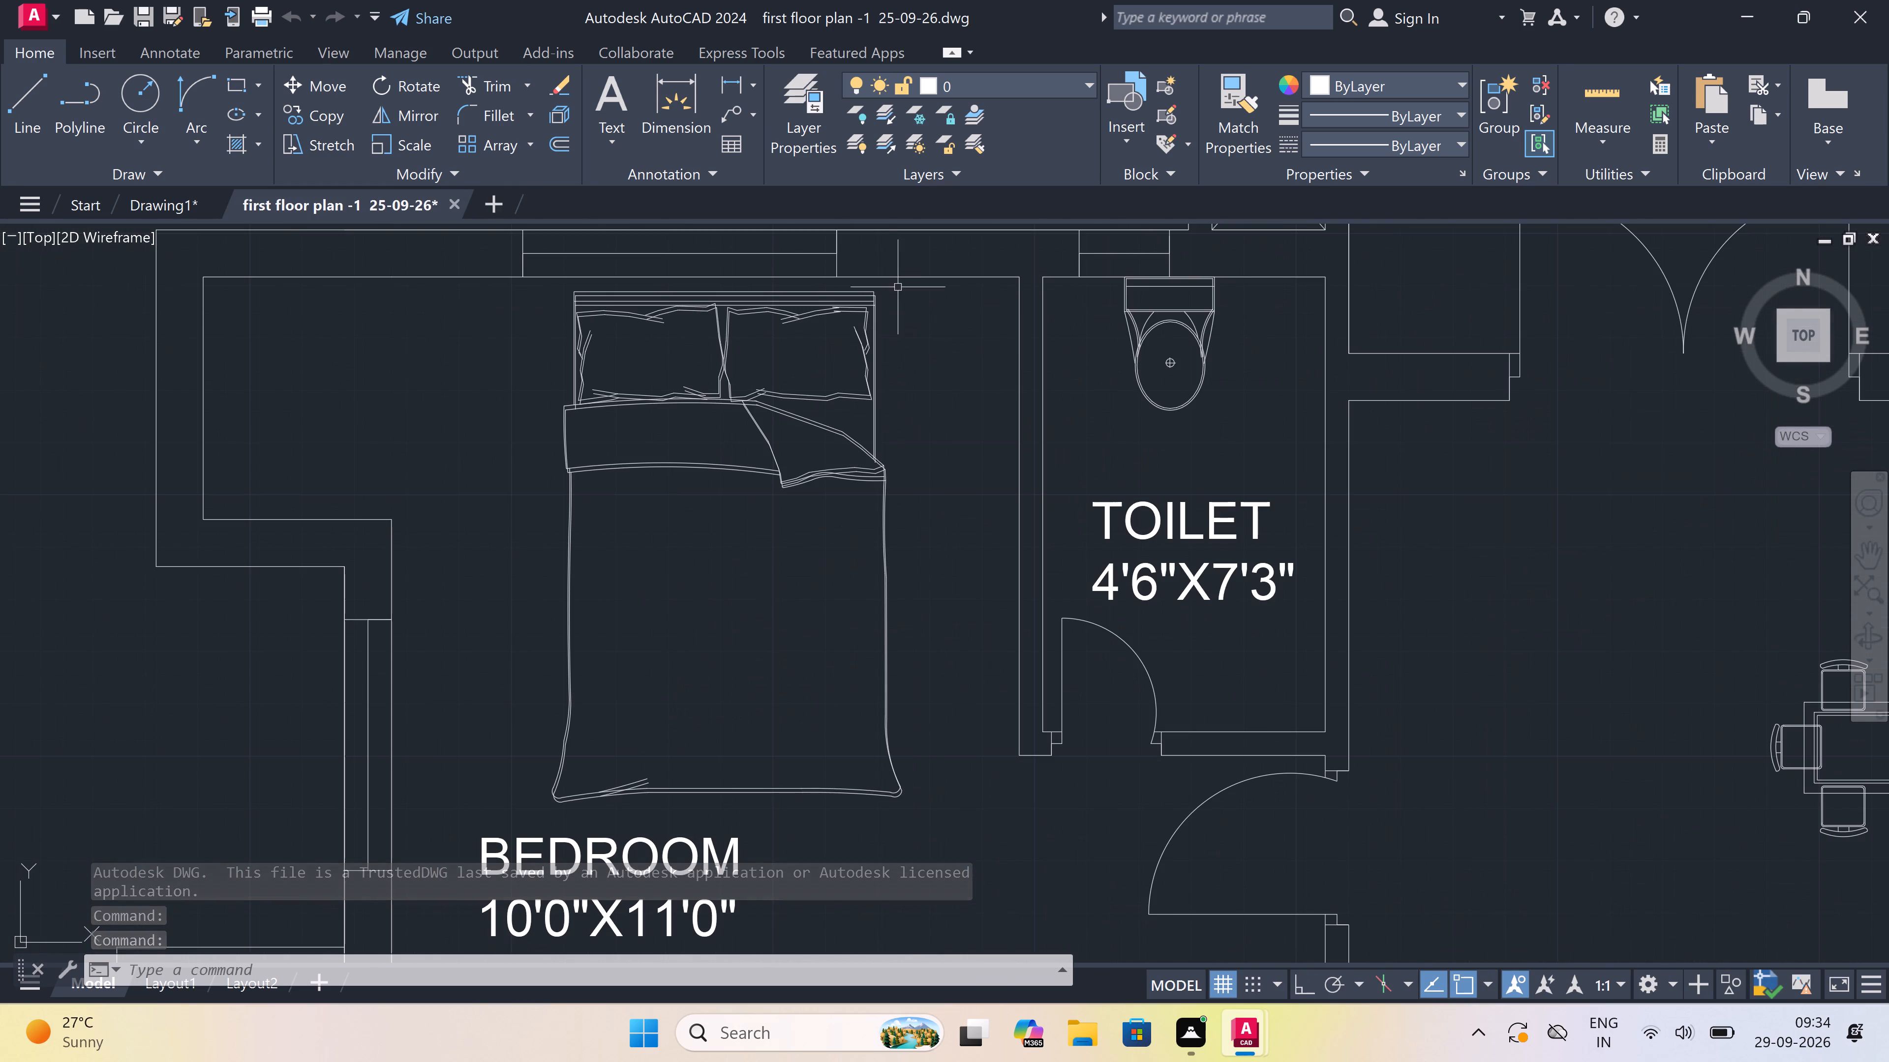
pyautogui.click(915, 284)
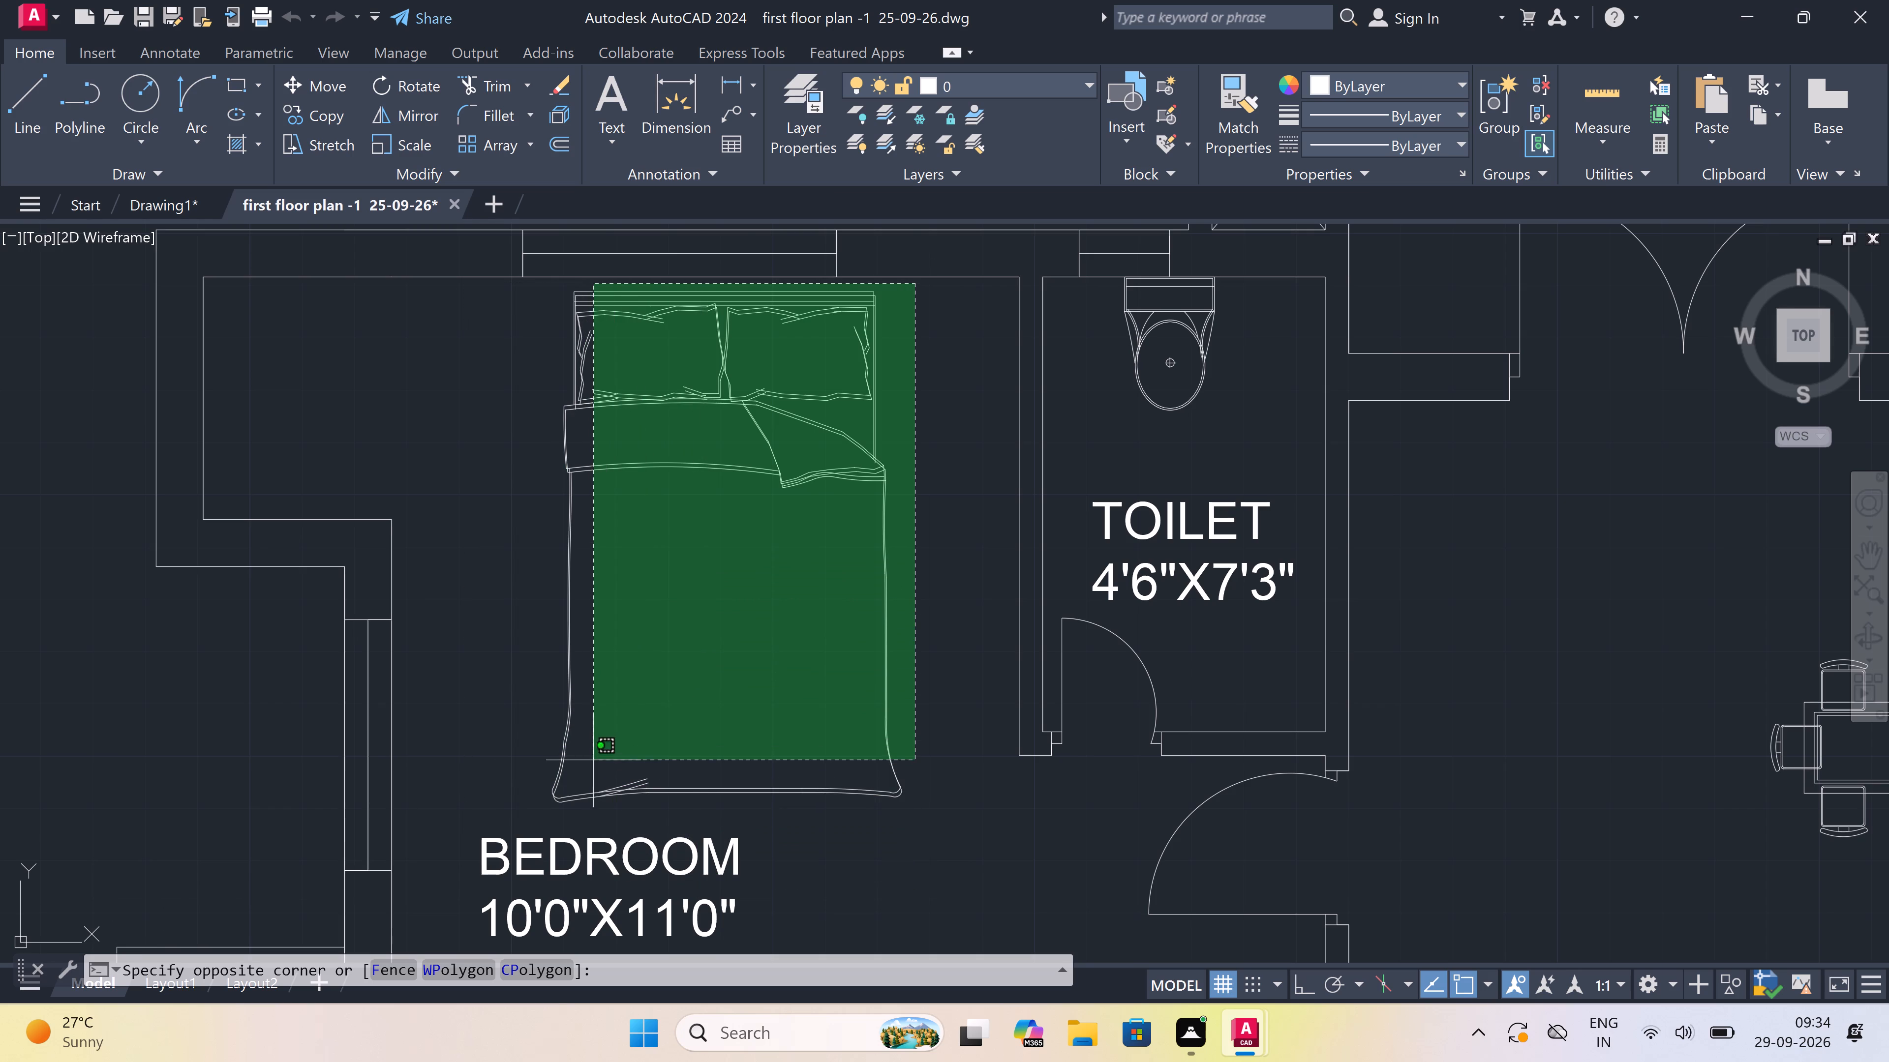
pyautogui.doubleClick(501, 815)
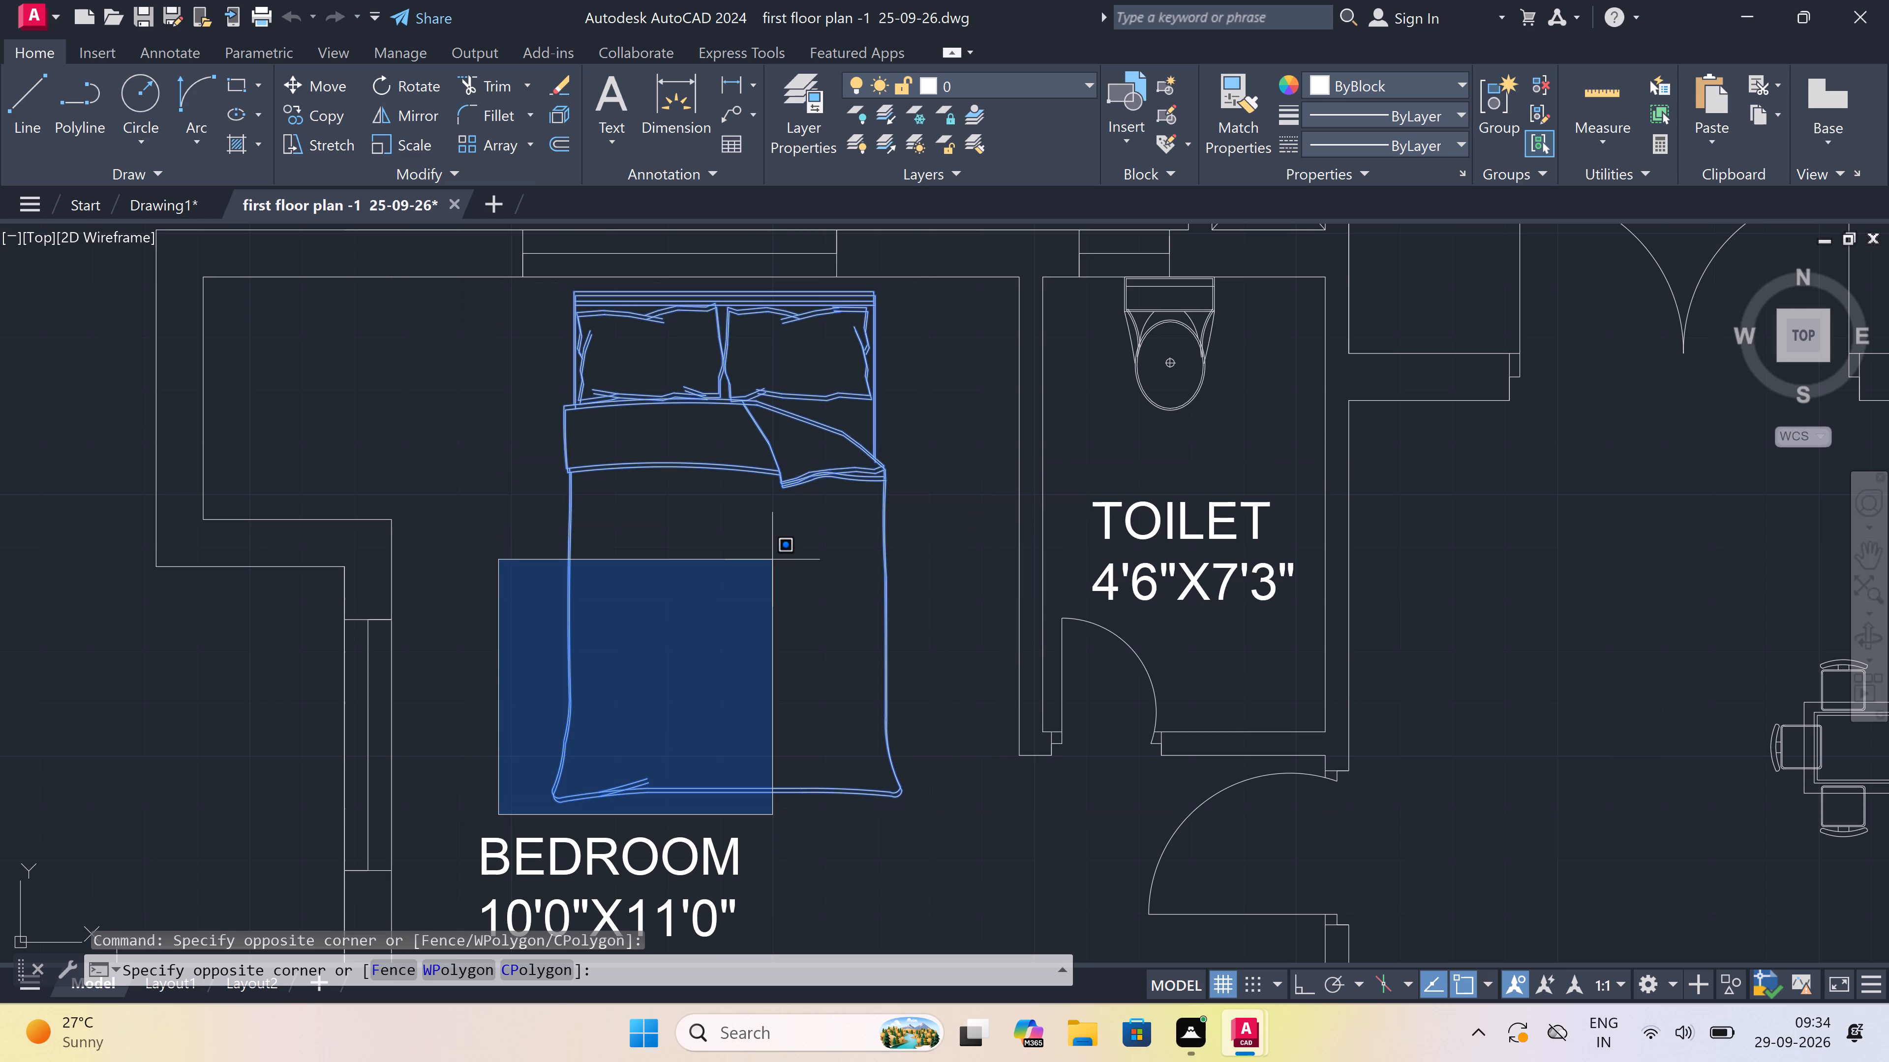
pyautogui.doubleClick(509, 560)
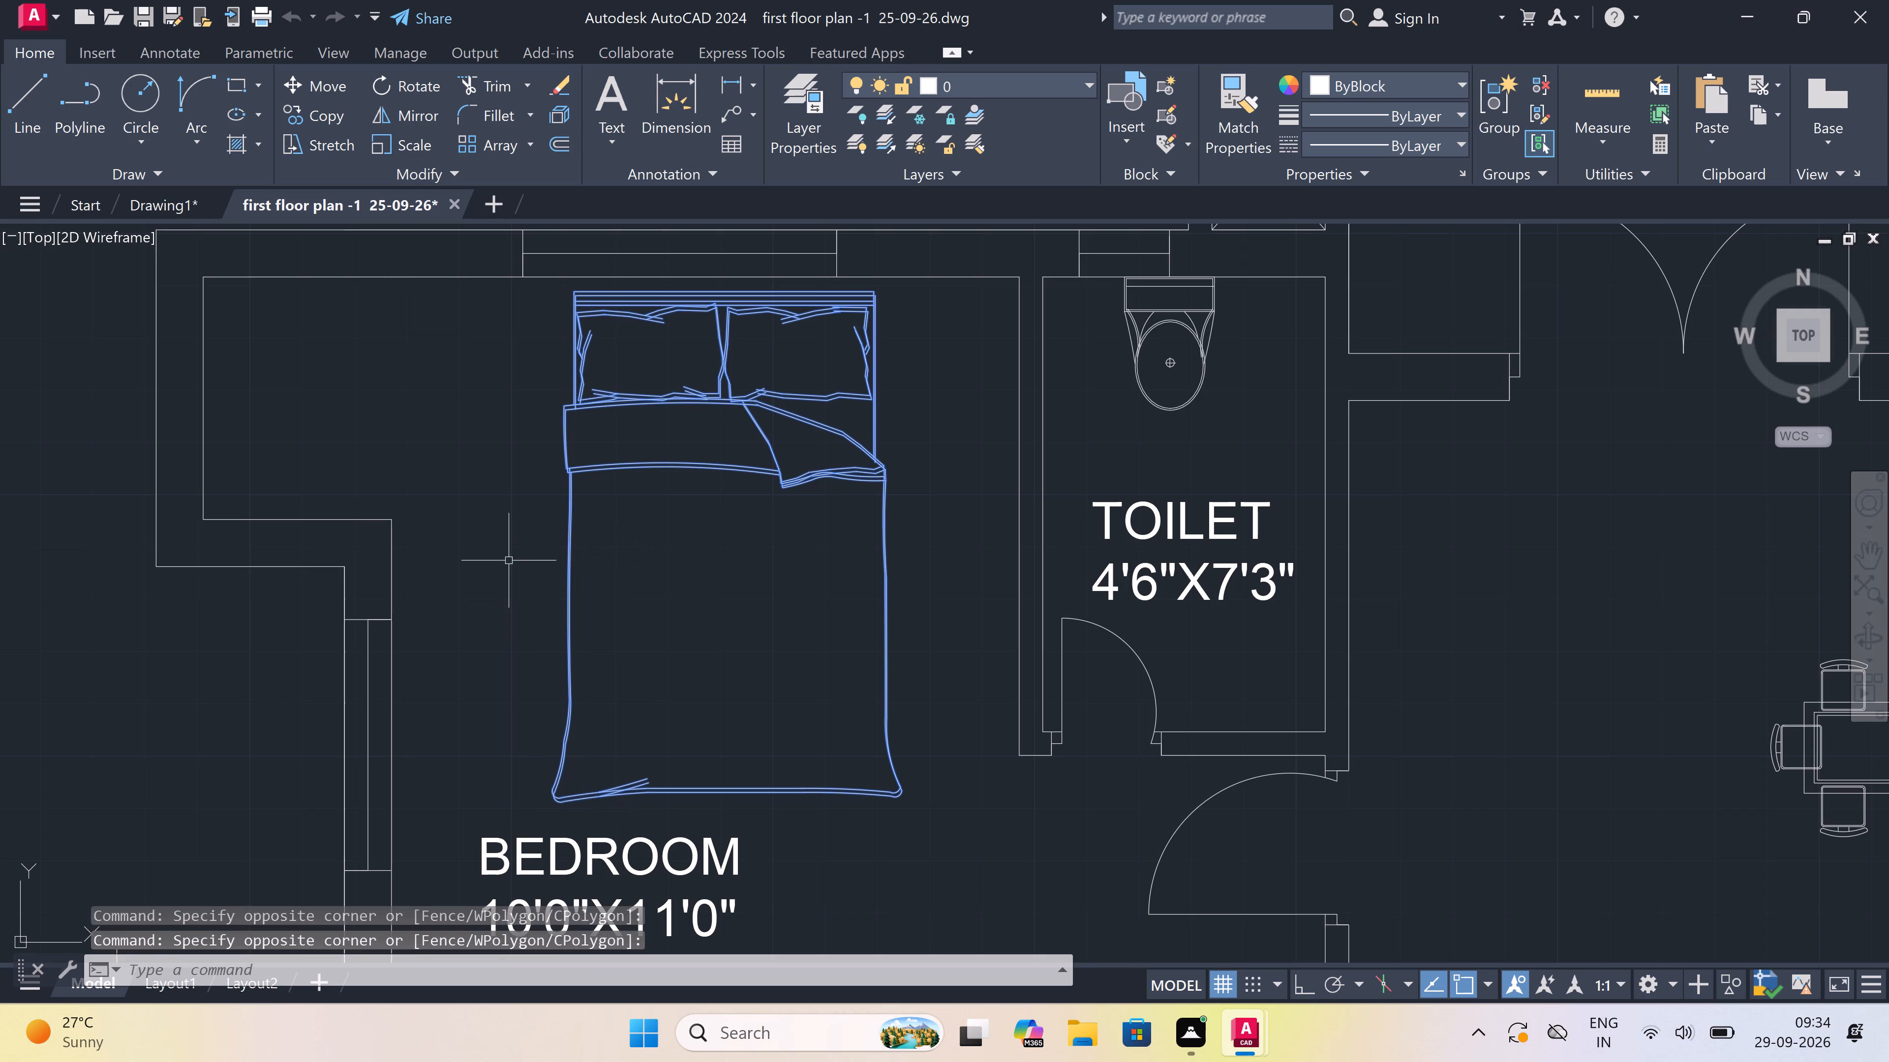
pyautogui.tripleClick(1151, 330)
pyautogui.scroll(-3, 1151, 330)
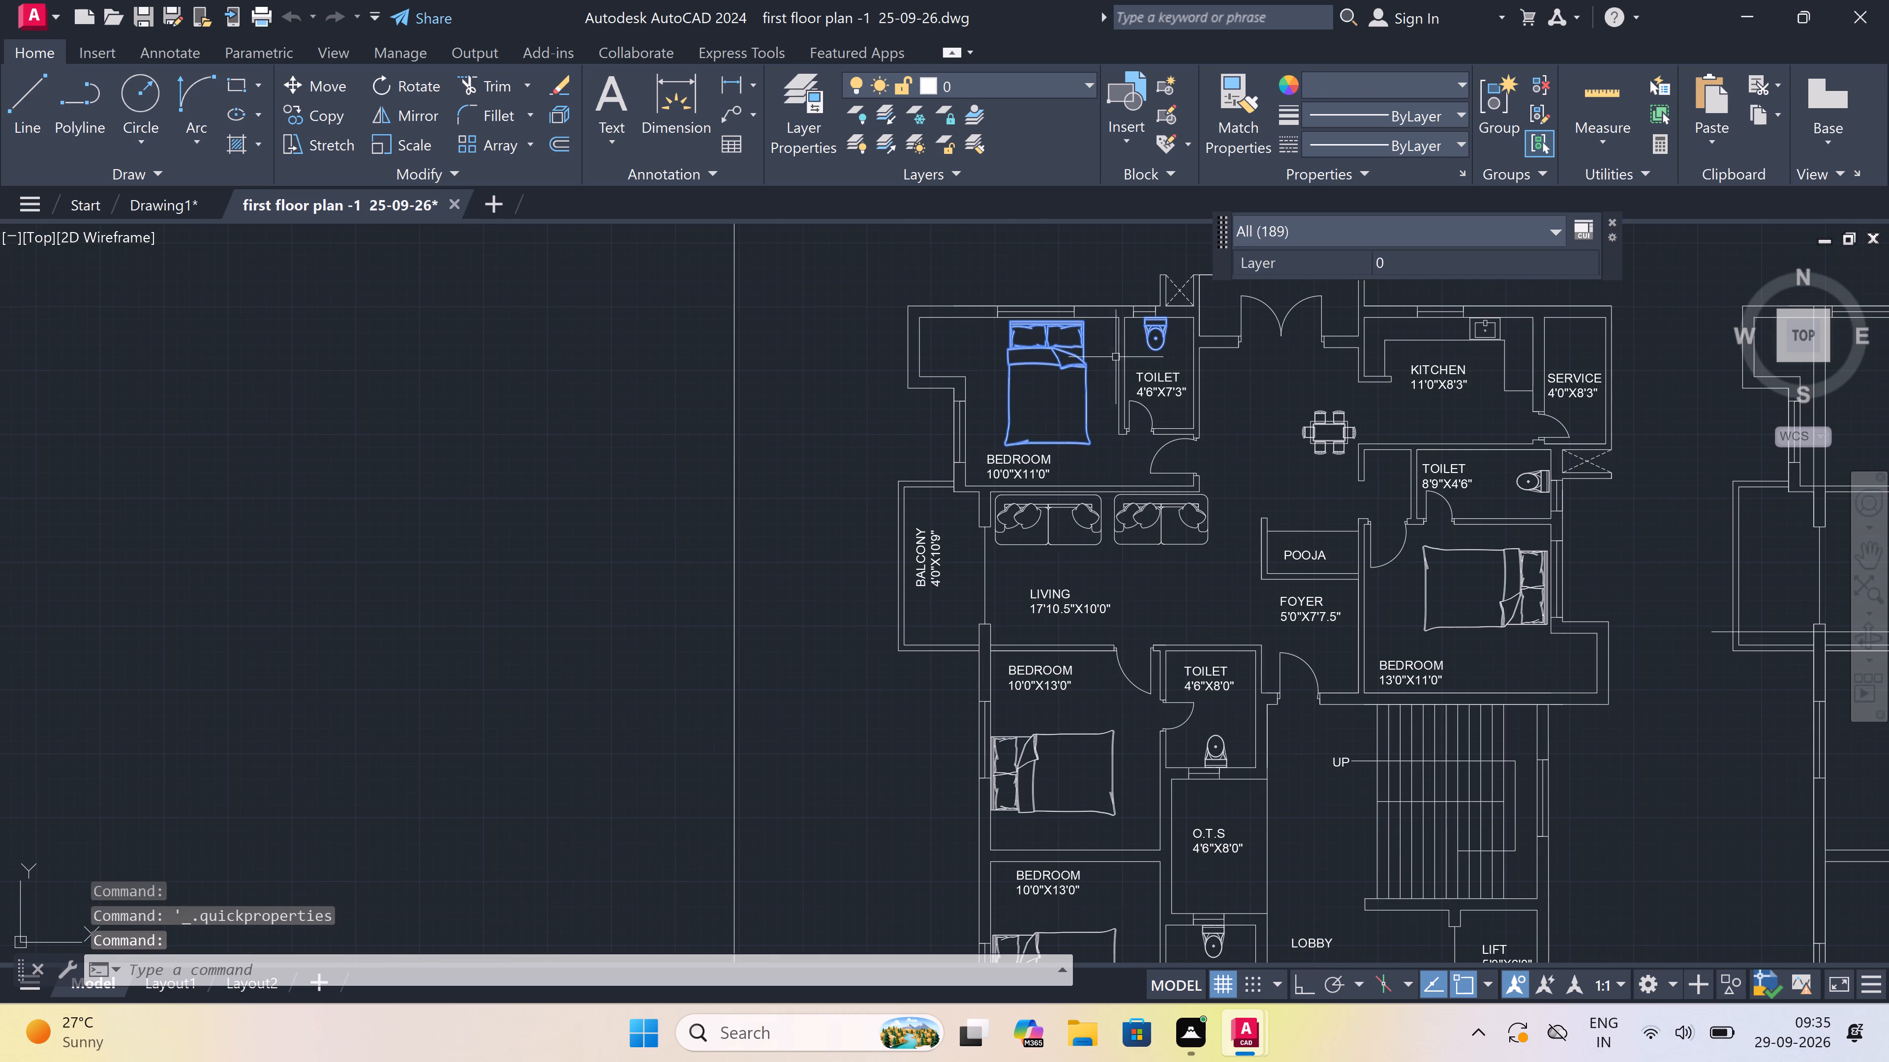
pyautogui.scroll(3, 1486, 474)
pyautogui.scroll(-1, 1013, 488)
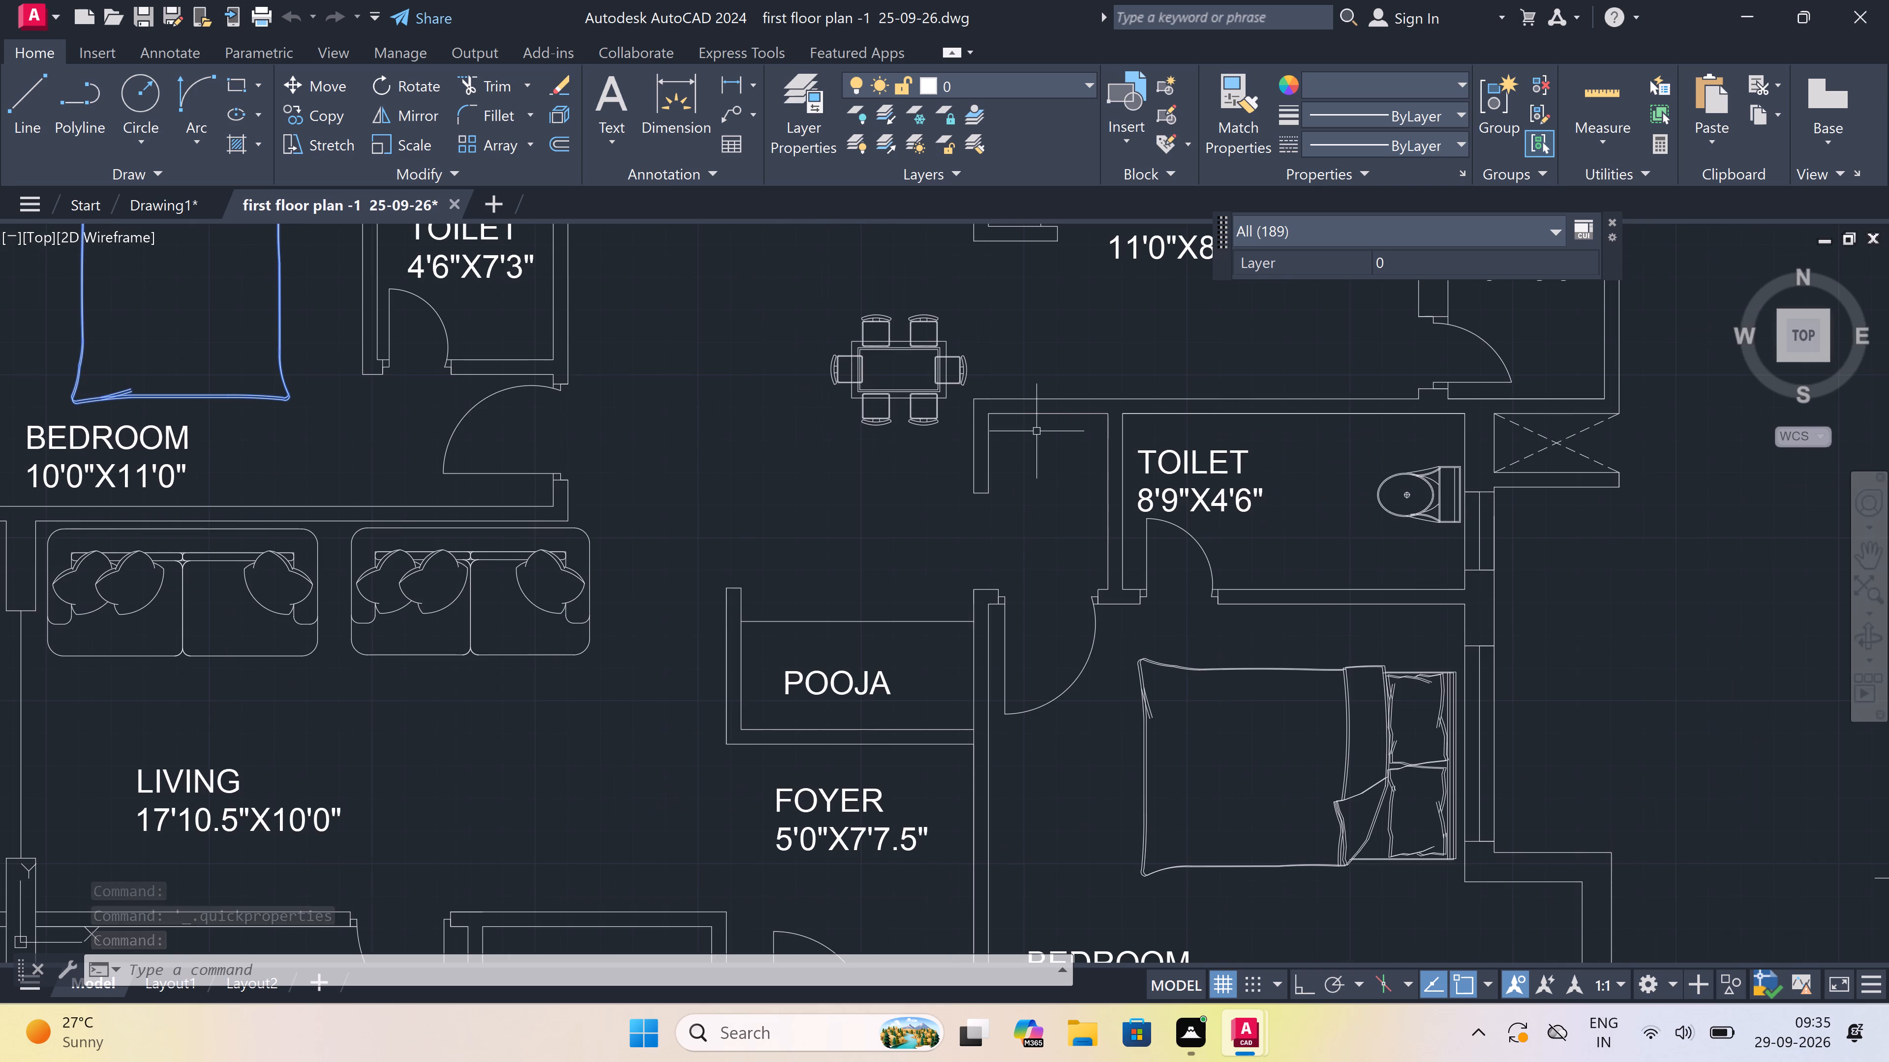
pyautogui.scroll(2, 976, 324)
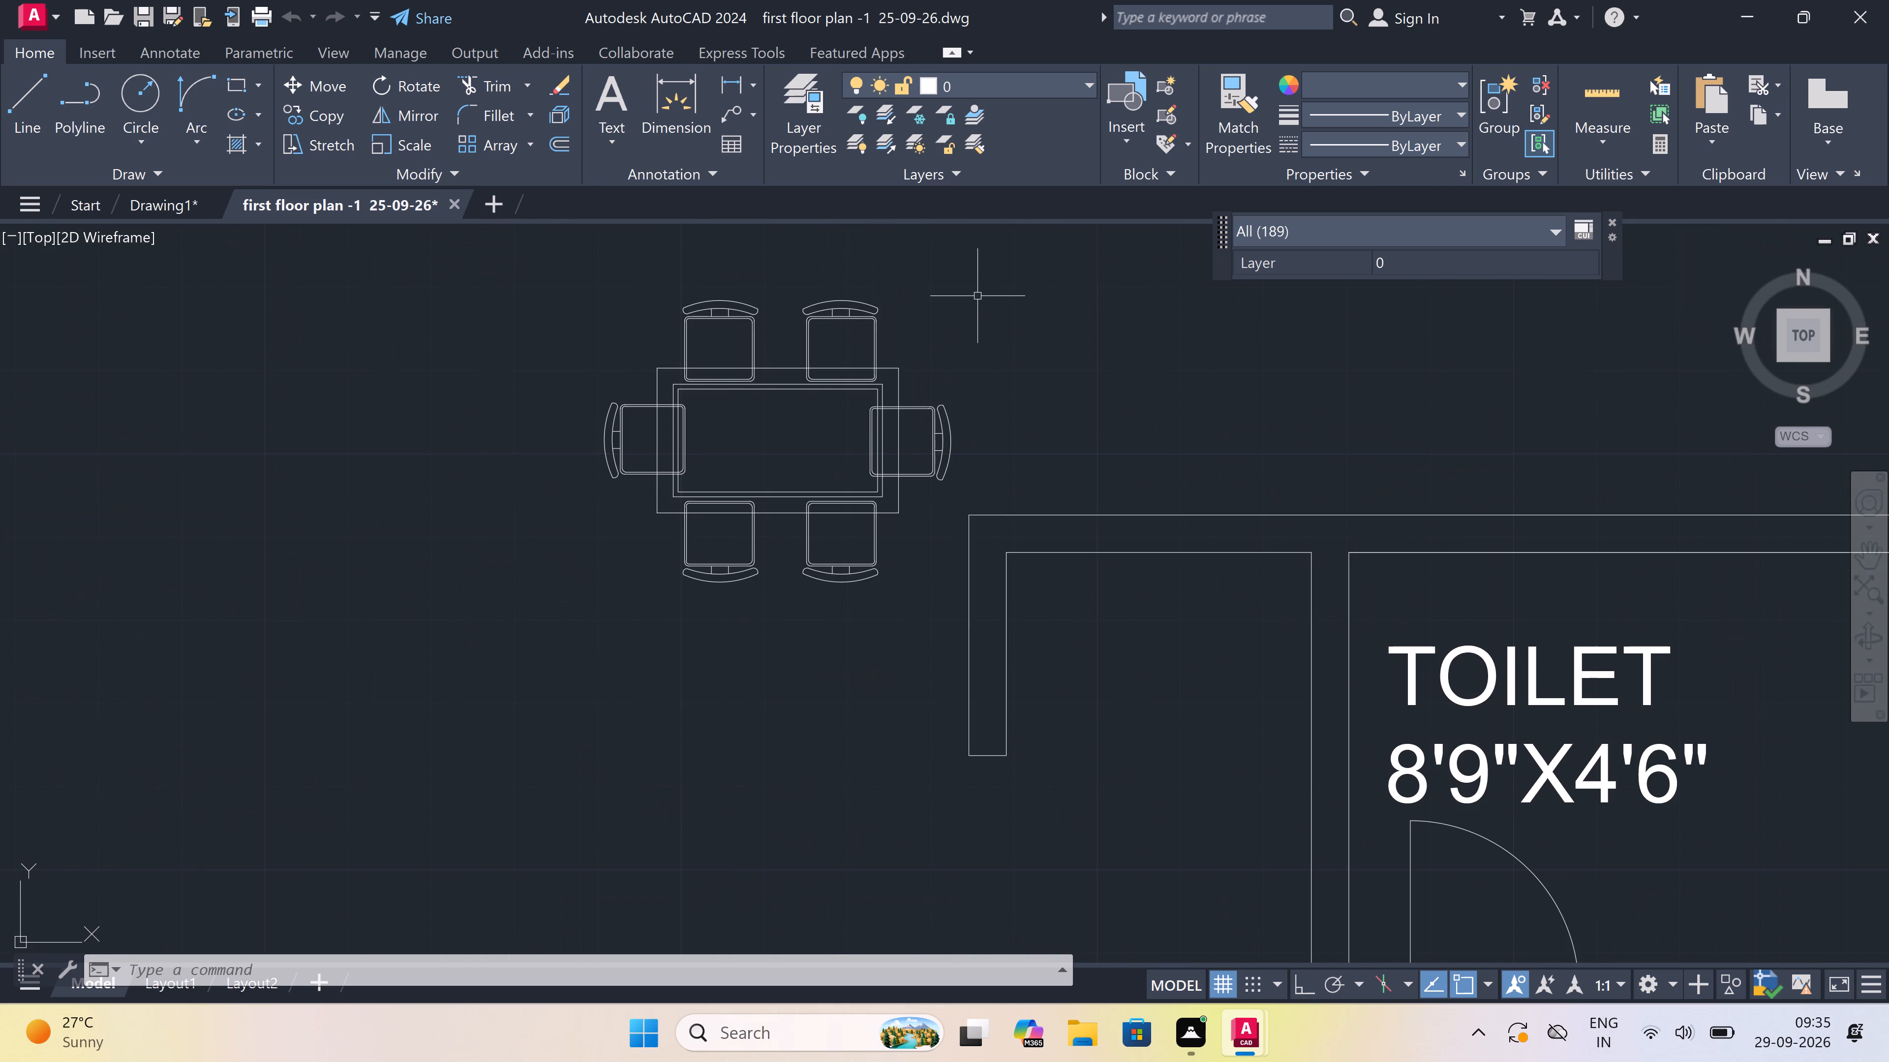
pyautogui.click(963, 267)
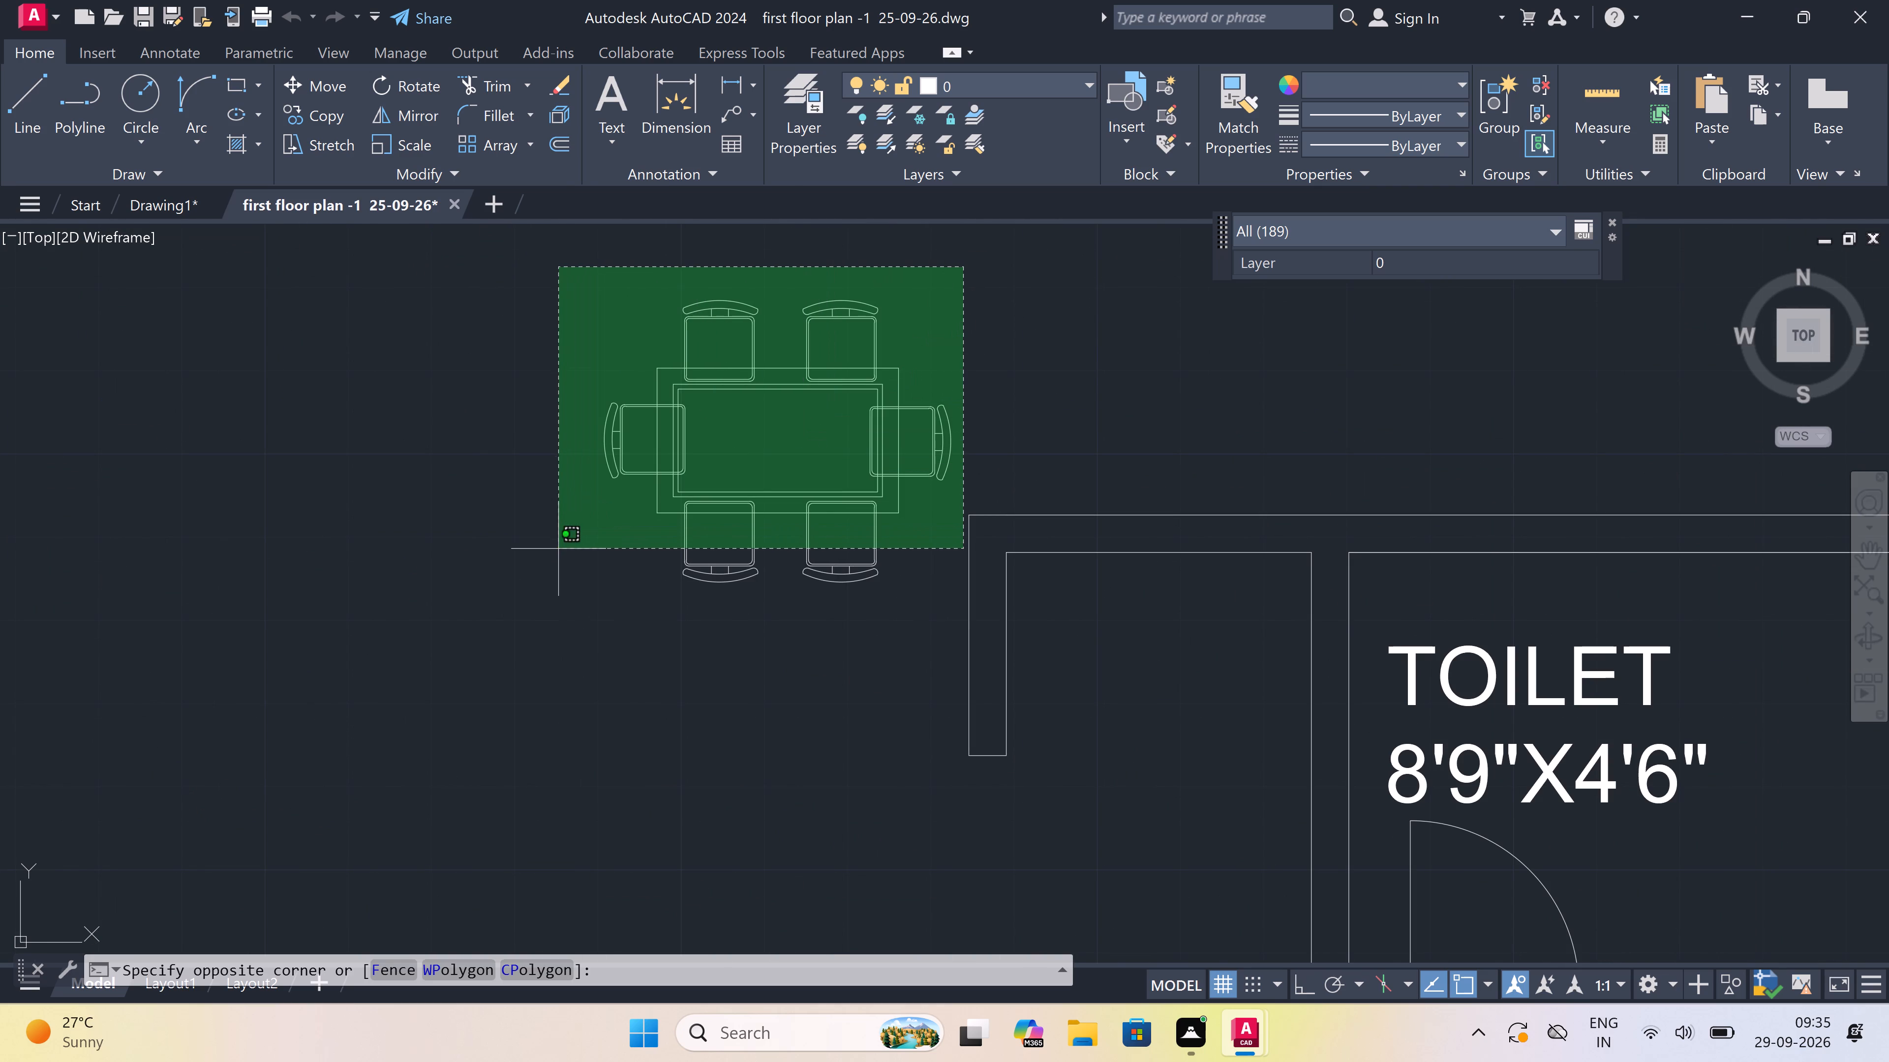
pyautogui.click(477, 704)
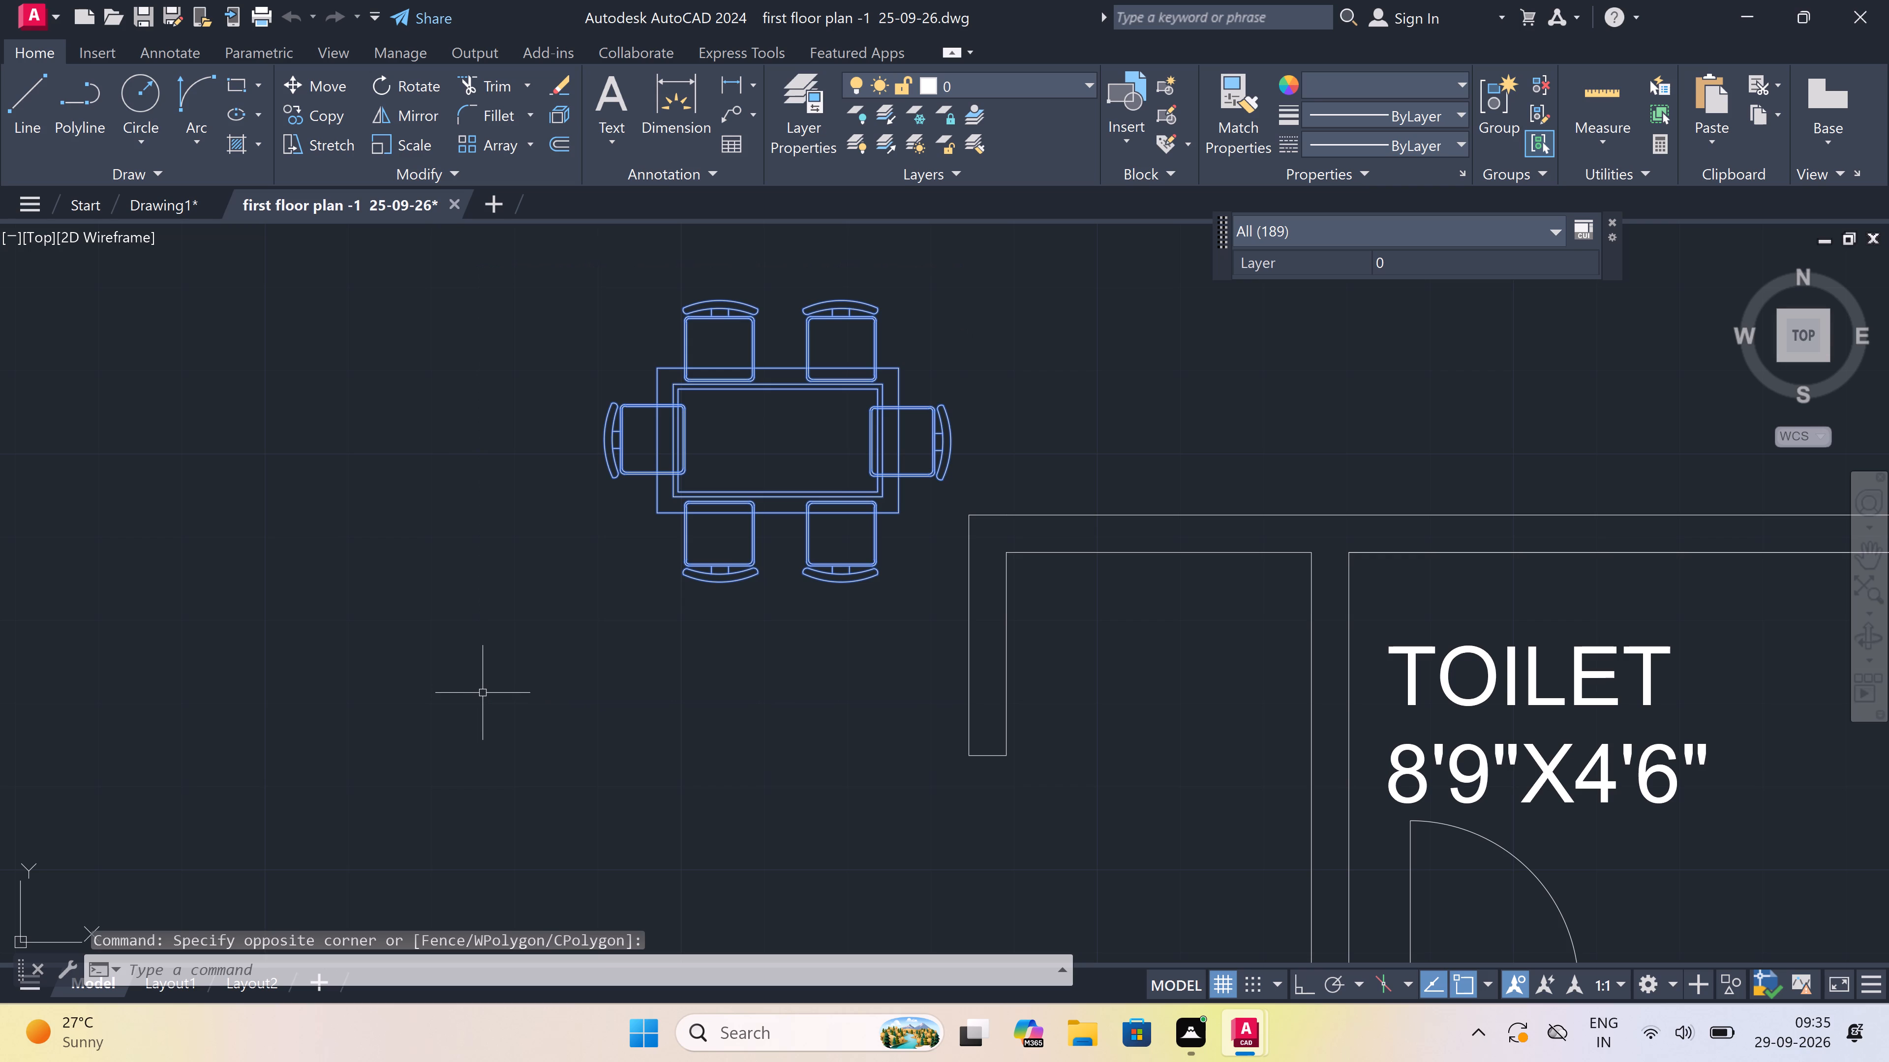
pyautogui.hotkey('ctrl', 'c')
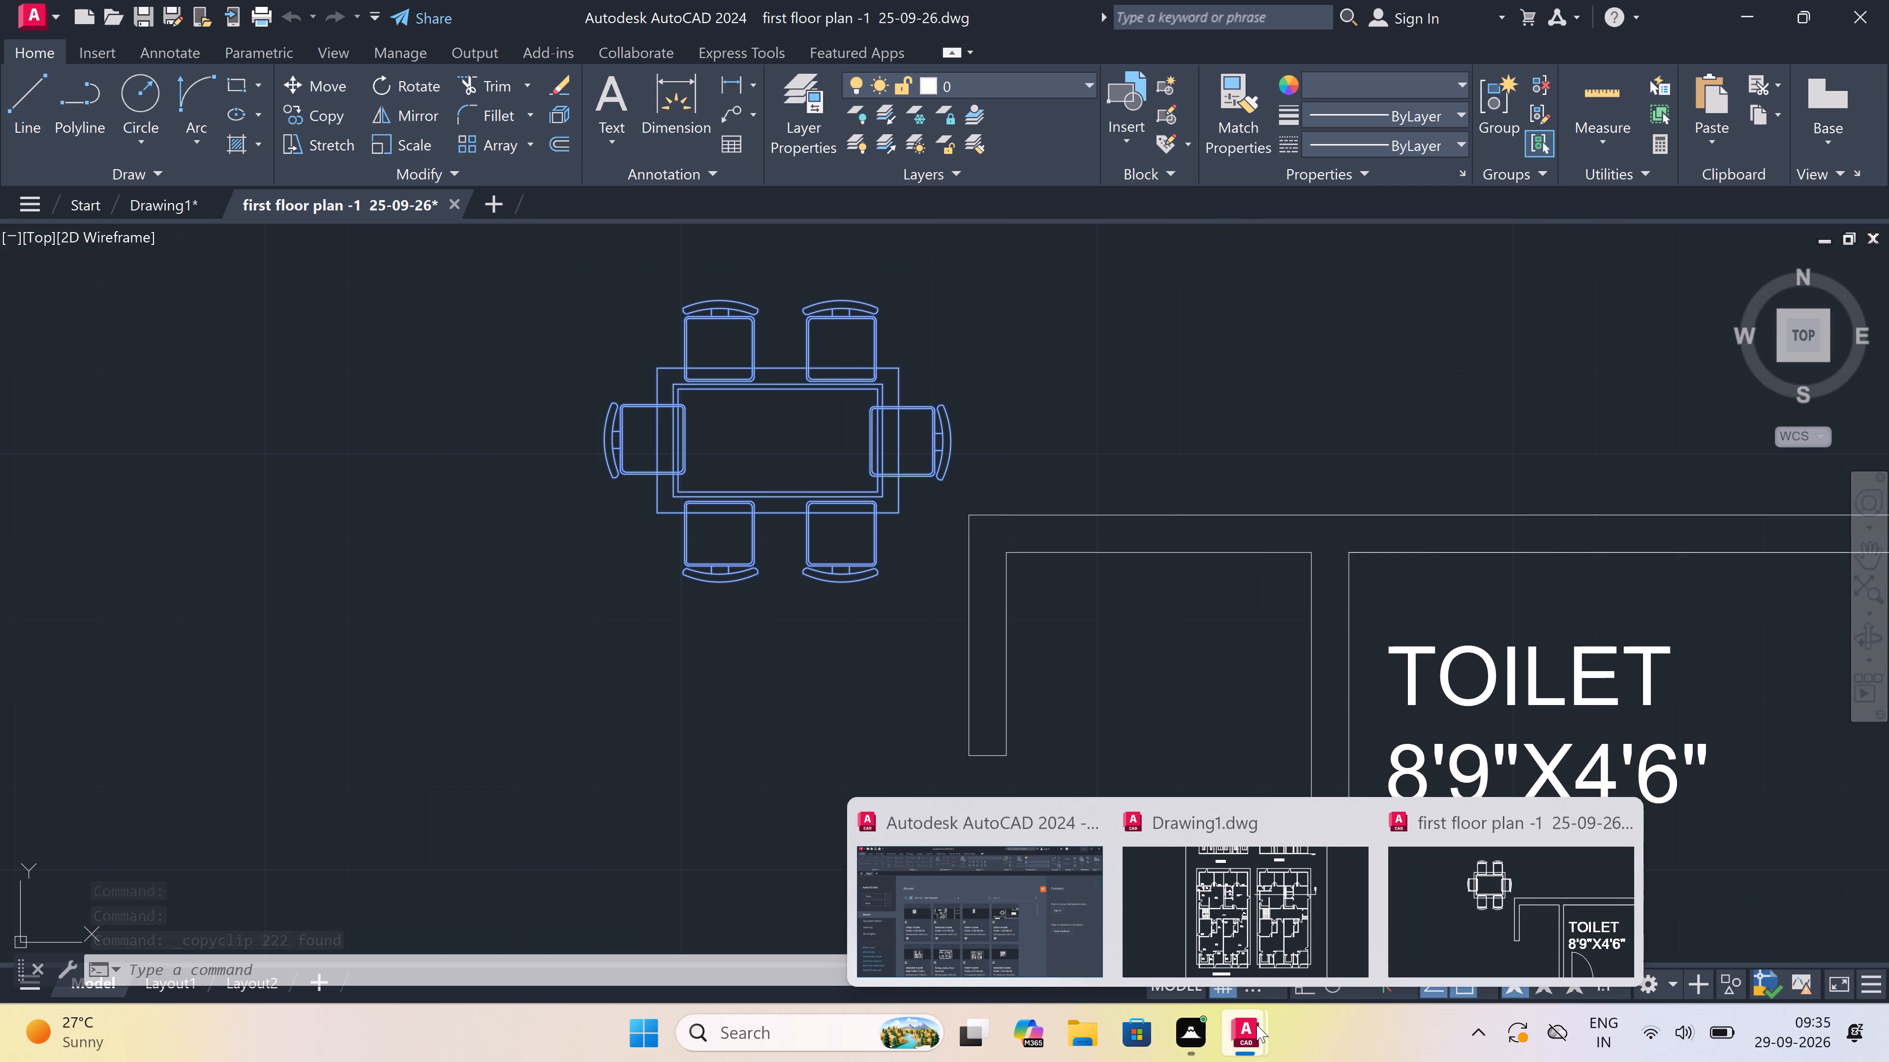
# Switch to Drawing1 and paste the copied furniture in the empty space outside the sheet border, beside the first floor plan.
pyautogui.click(1278, 948)
pyautogui.moveTo(1278, 949); pyautogui.dragTo(1284, 953)
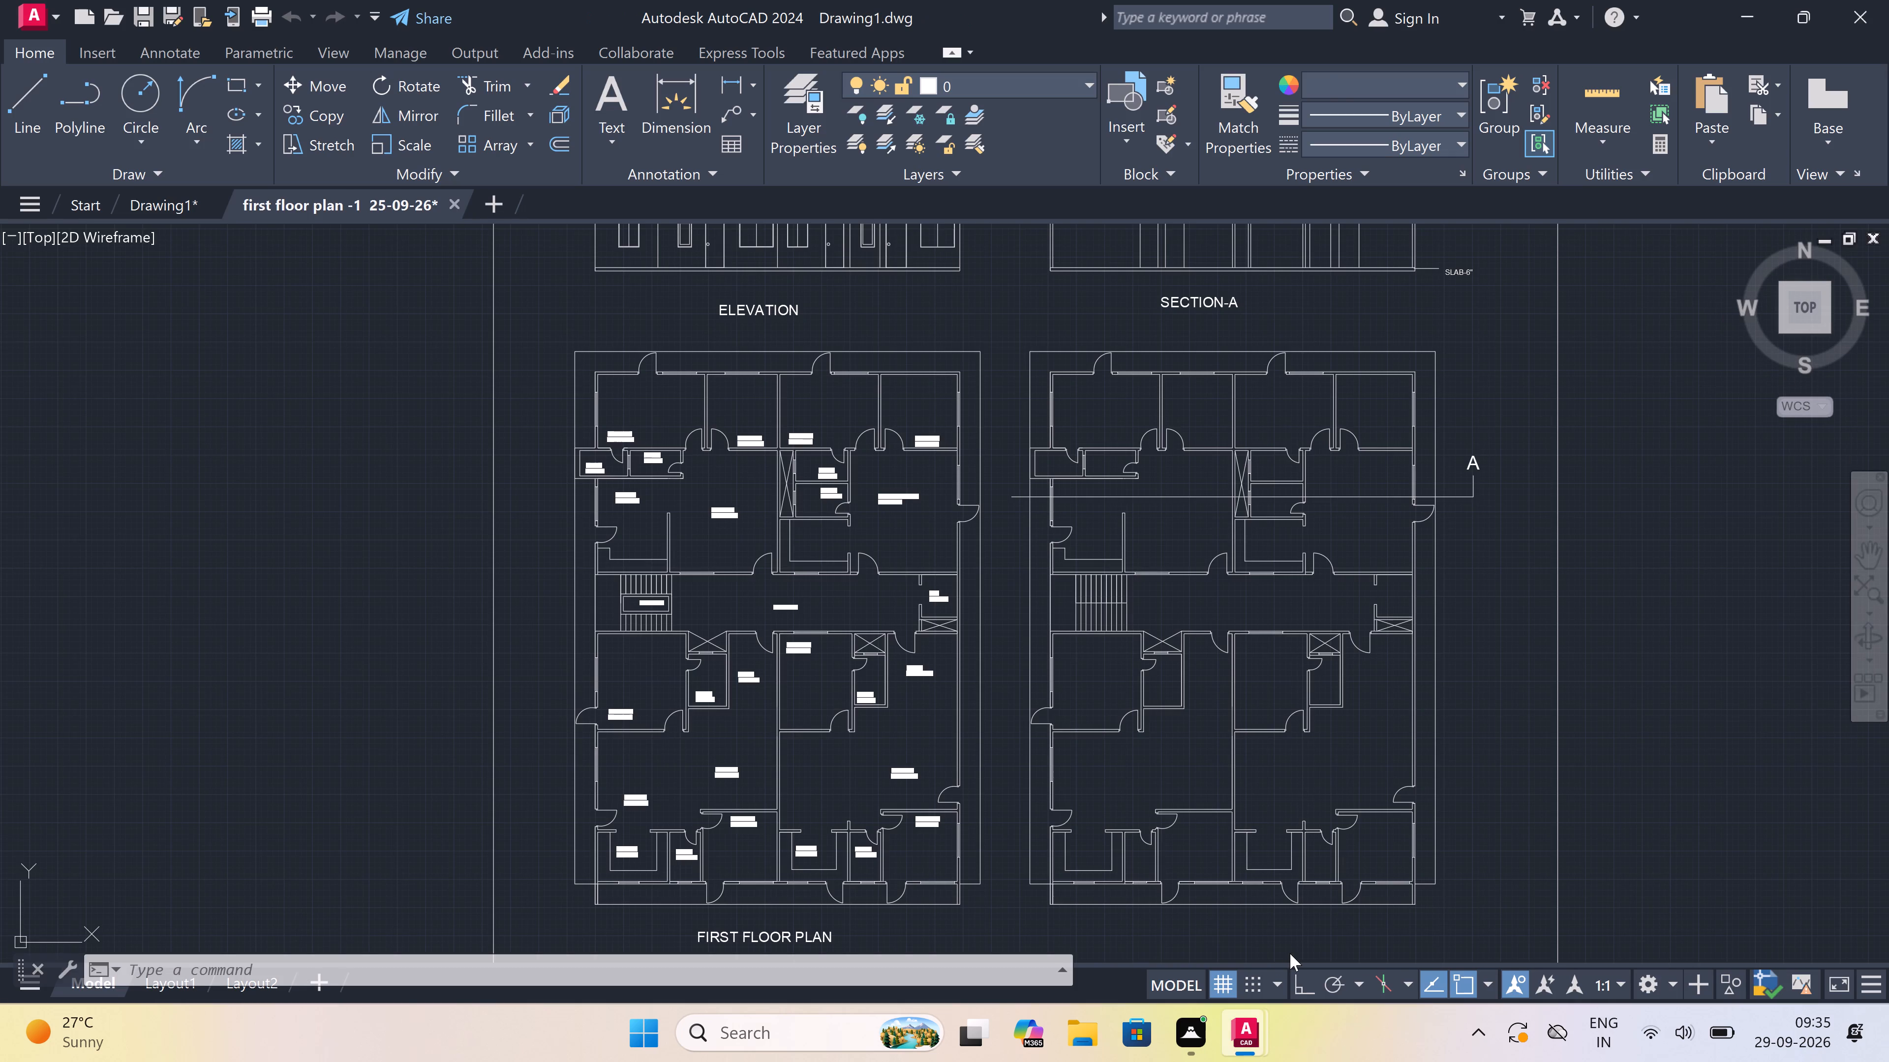
pyautogui.hotkey('ctrl', 'v')
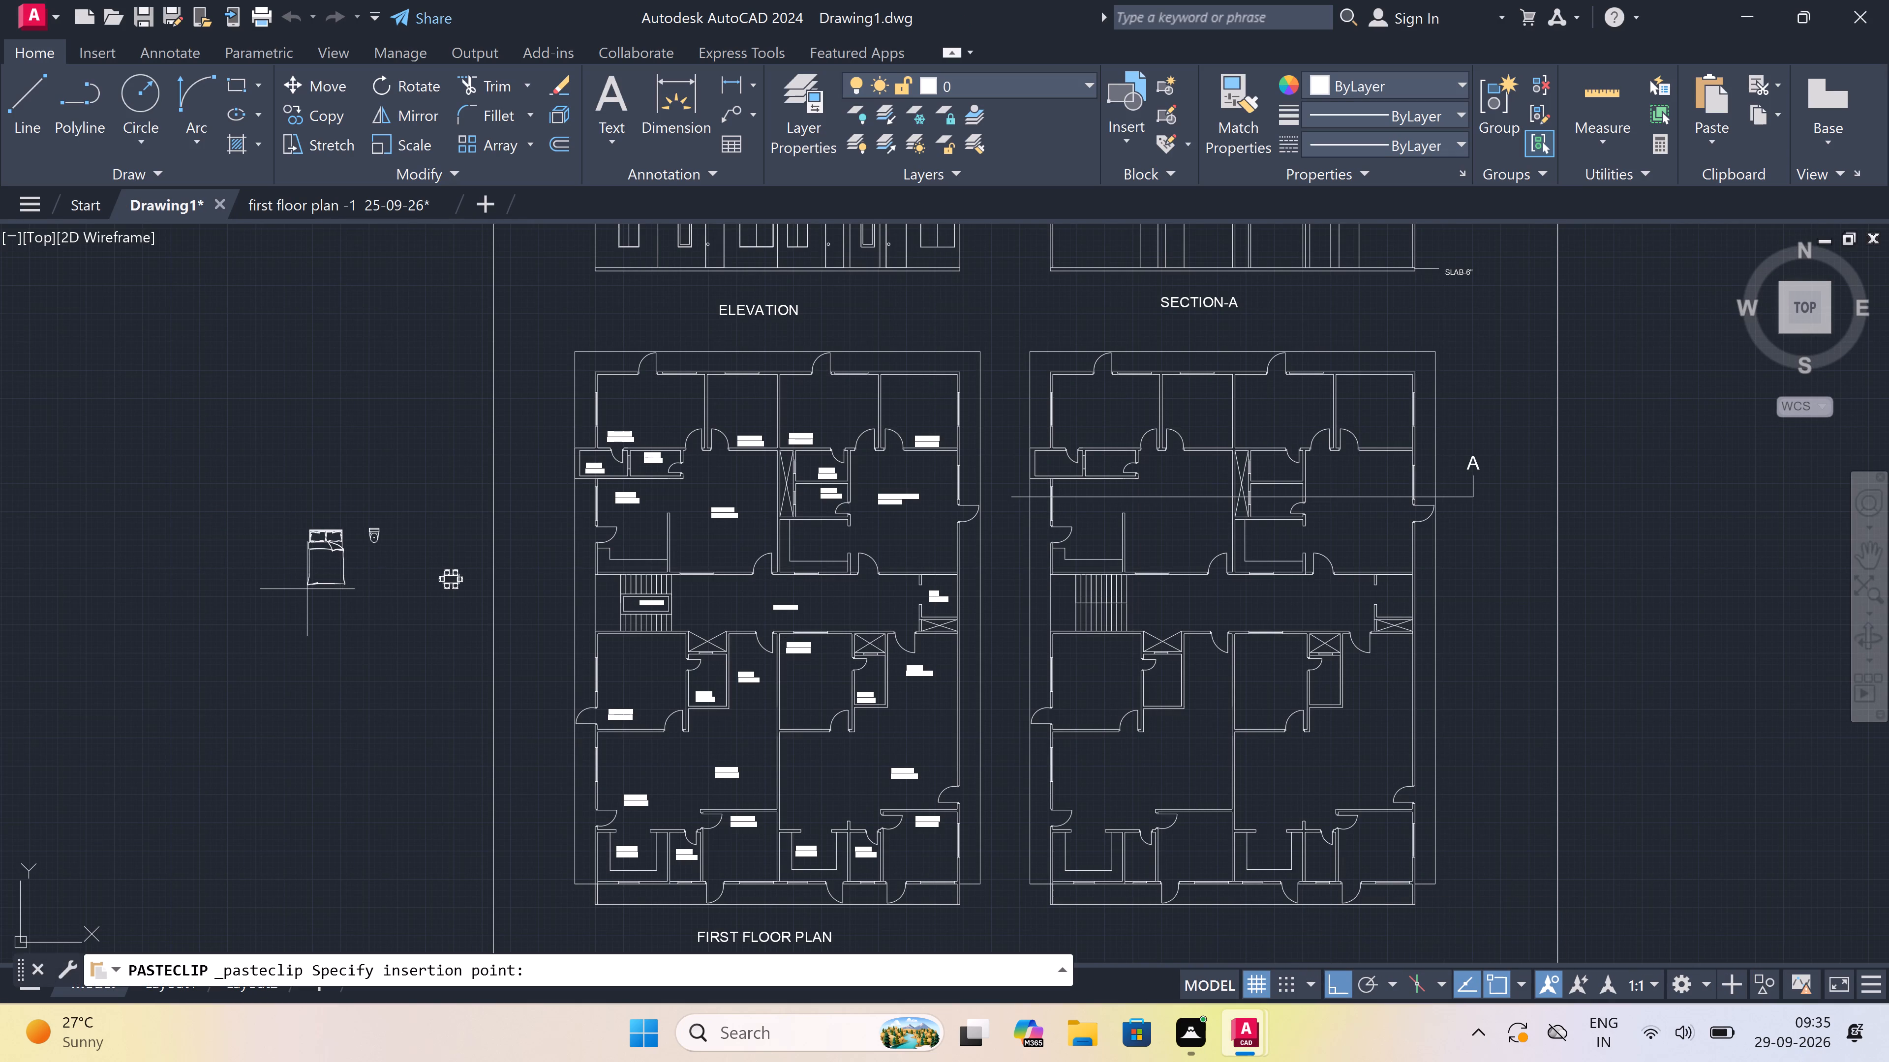
pyautogui.click(318, 587)
pyautogui.moveTo(317, 589); pyautogui.dragTo(321, 594)
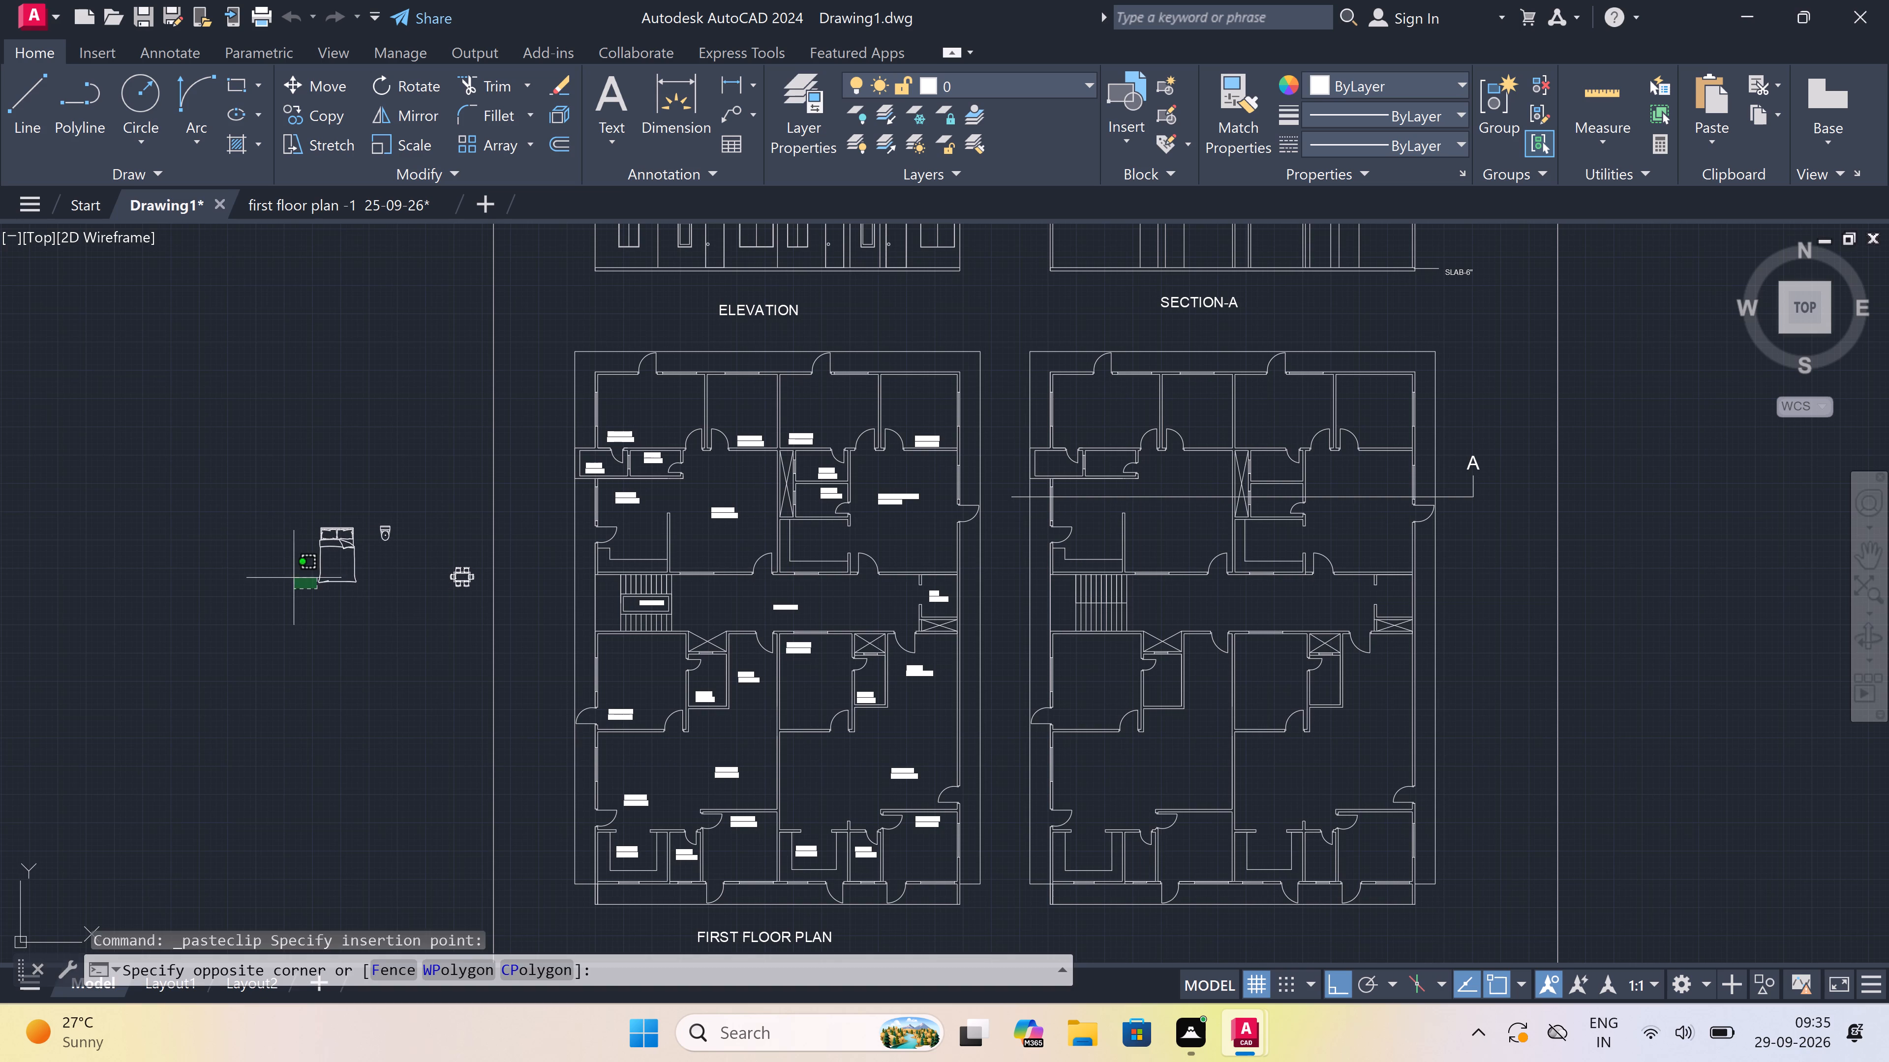
pyautogui.scroll(2, 291, 569)
pyautogui.press('Escape')
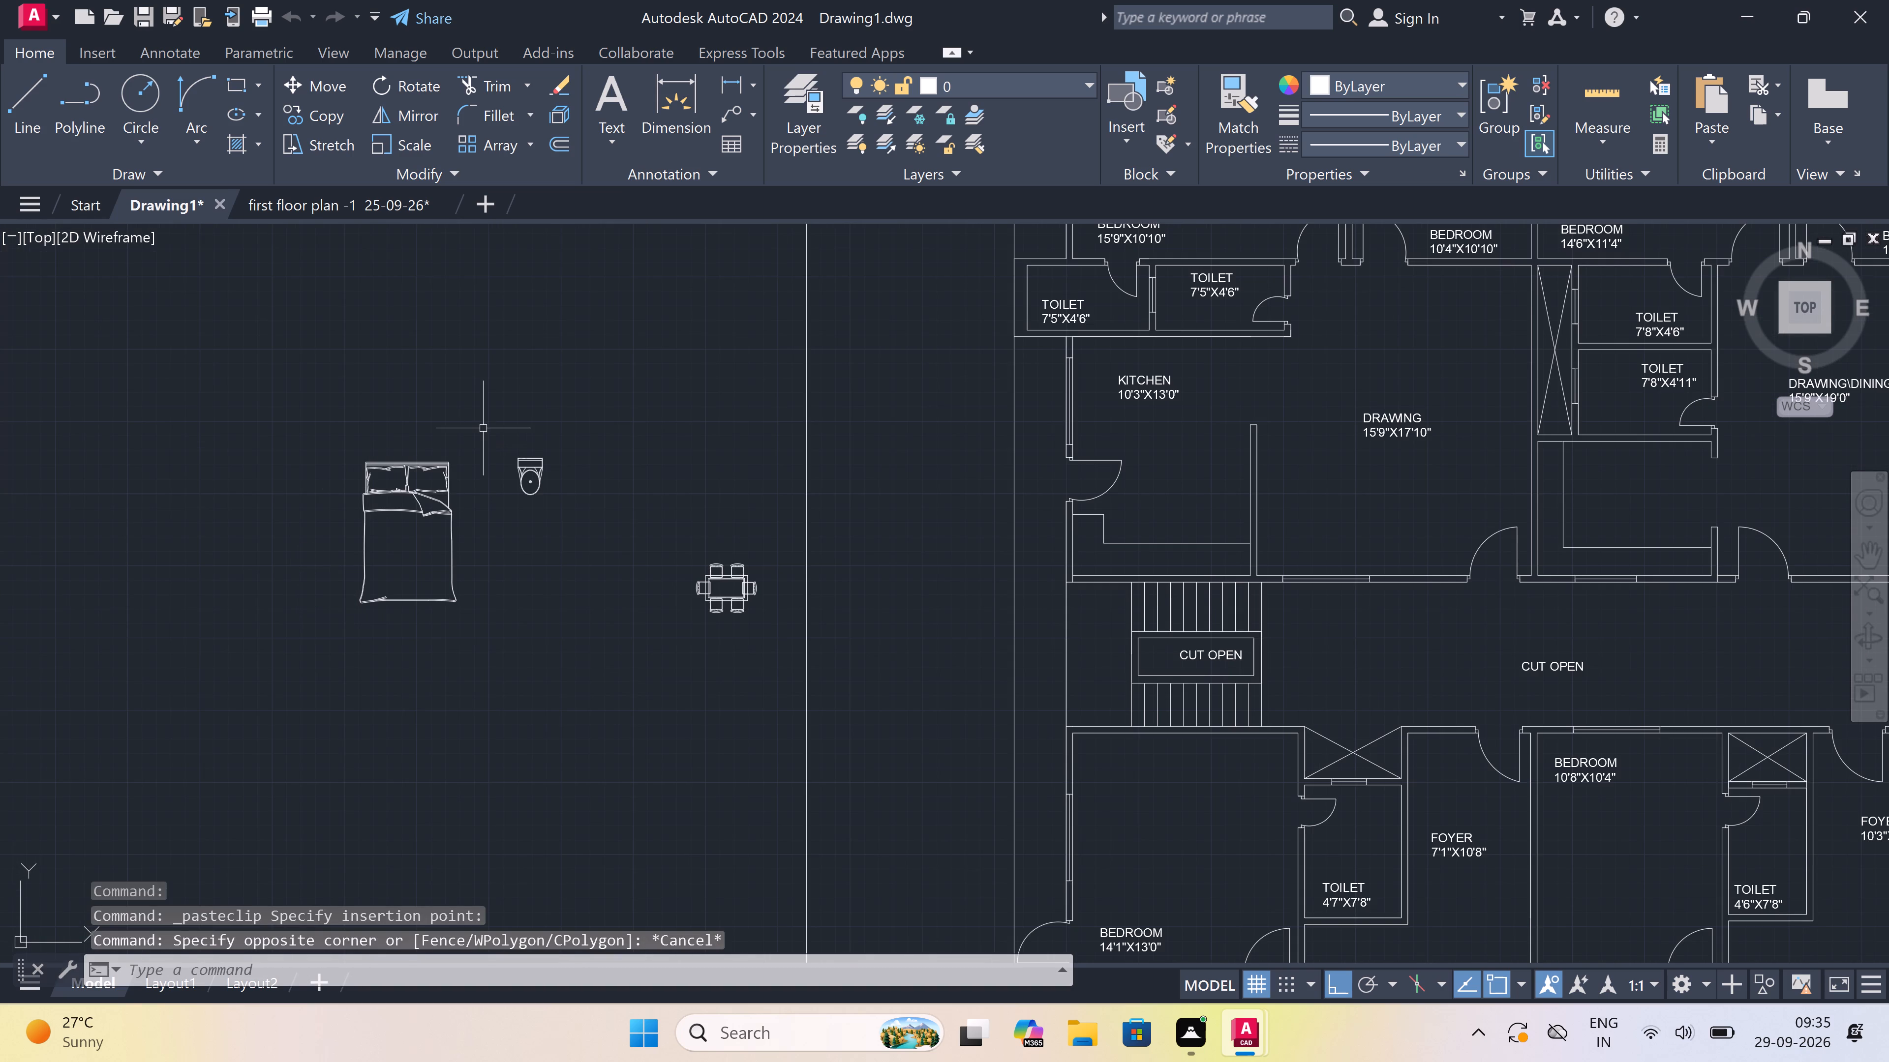
# Copy the bed beside the sheet border into the 10'4"X10'10" bedroom, with its headboard near the upper wall.
pyautogui.moveTo(465, 433); pyautogui.dragTo(460, 456)
pyautogui.click(325, 760)
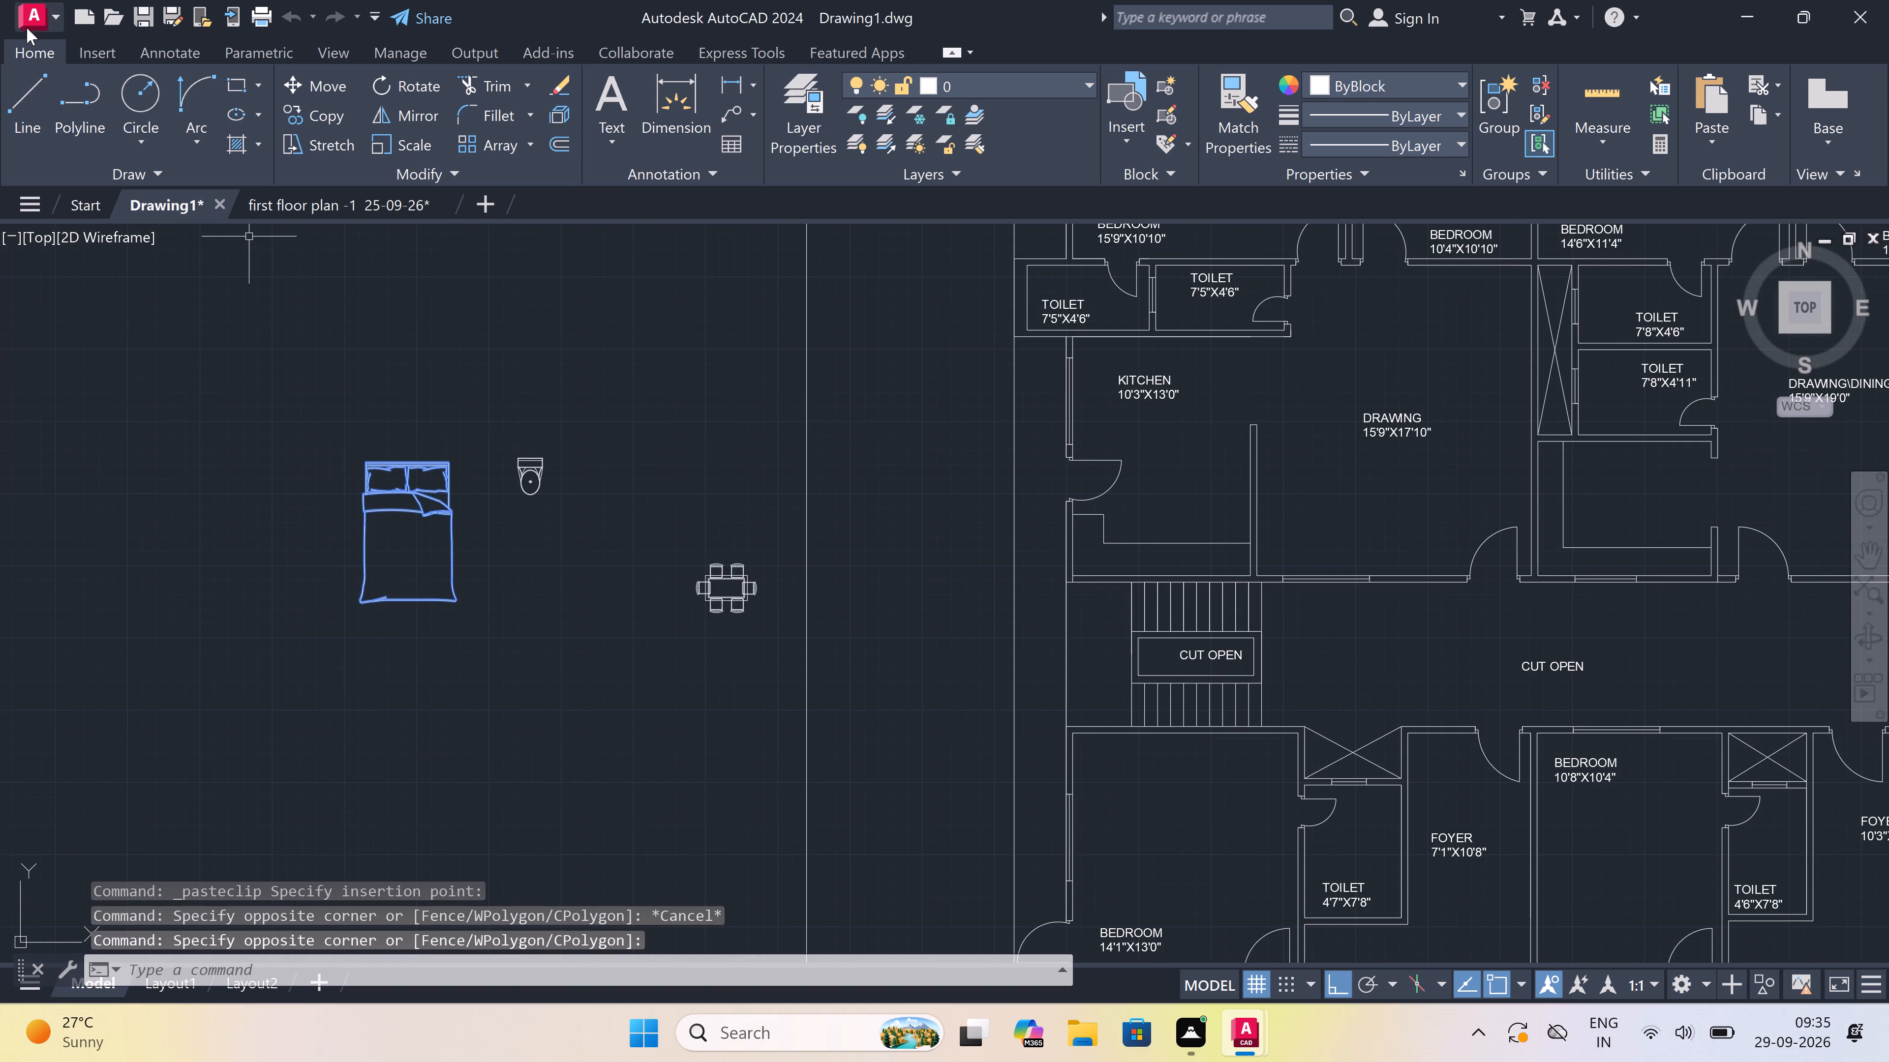
pyautogui.moveTo(314, 110); pyautogui.dragTo(309, 103)
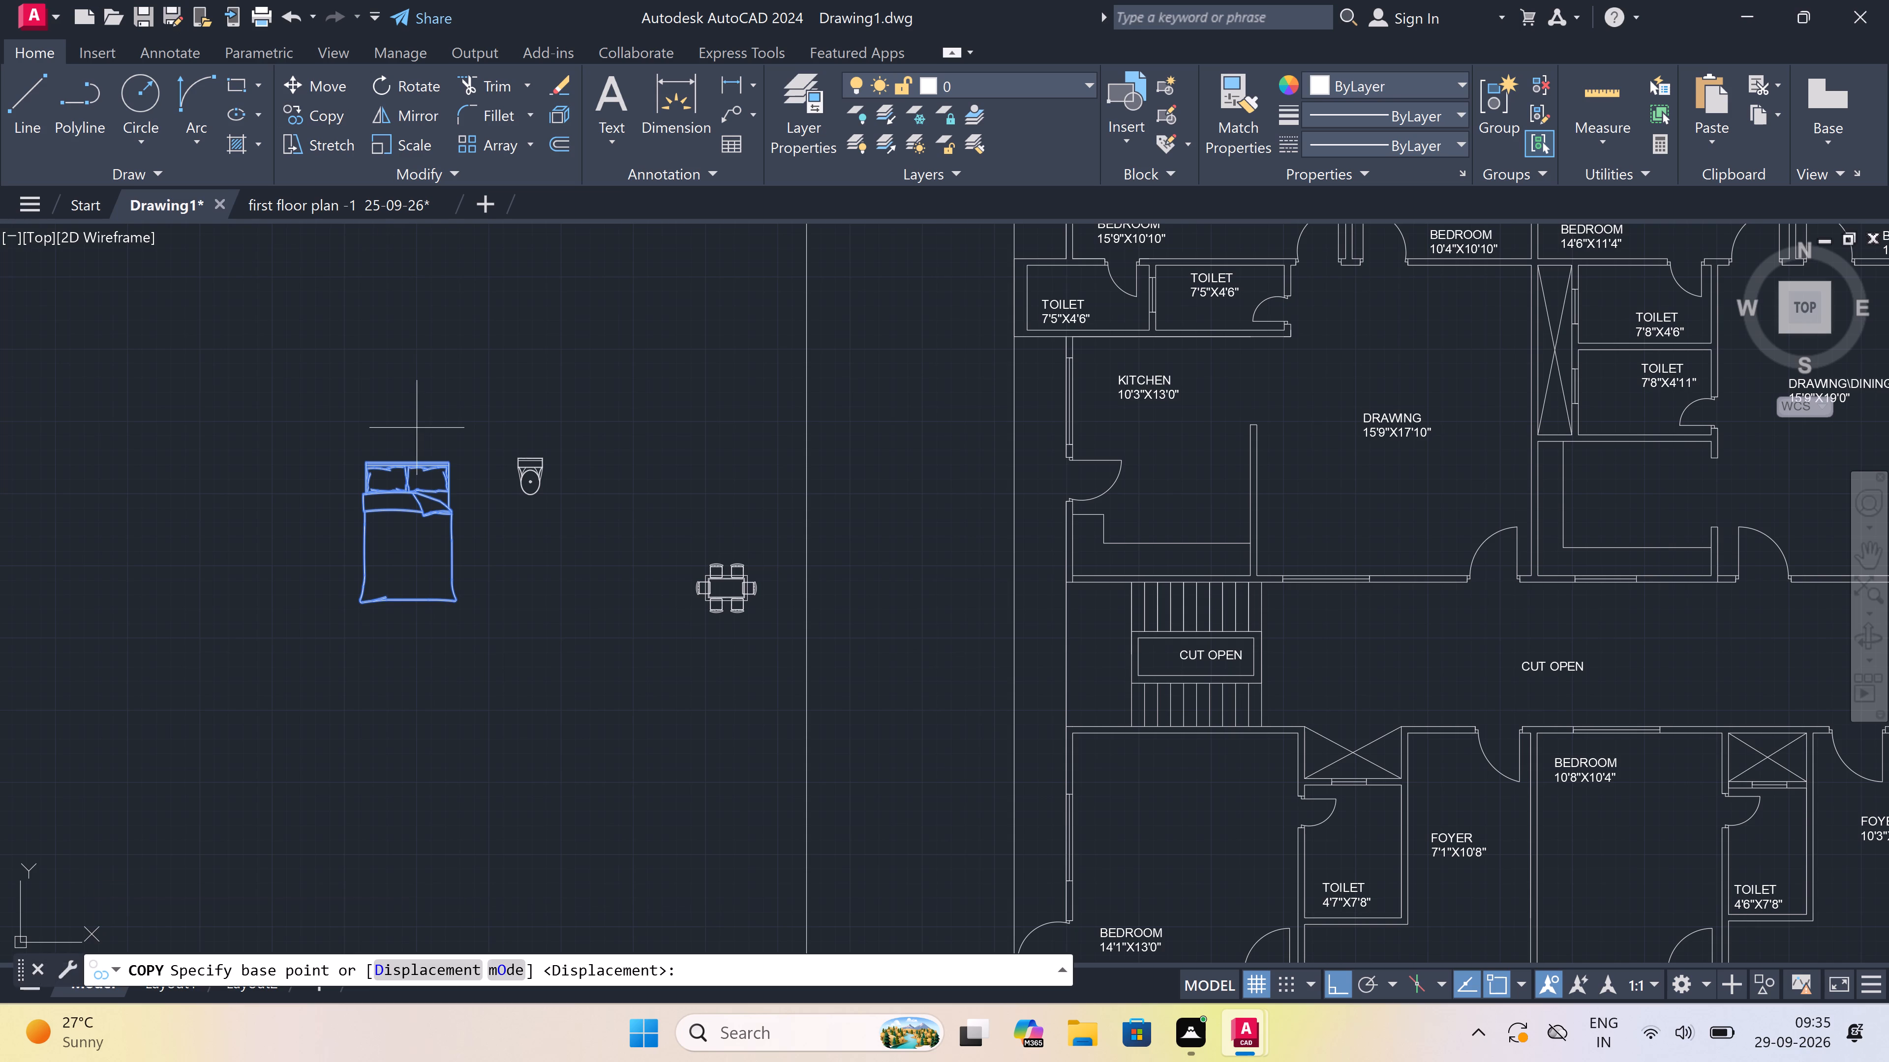
pyautogui.click(408, 470)
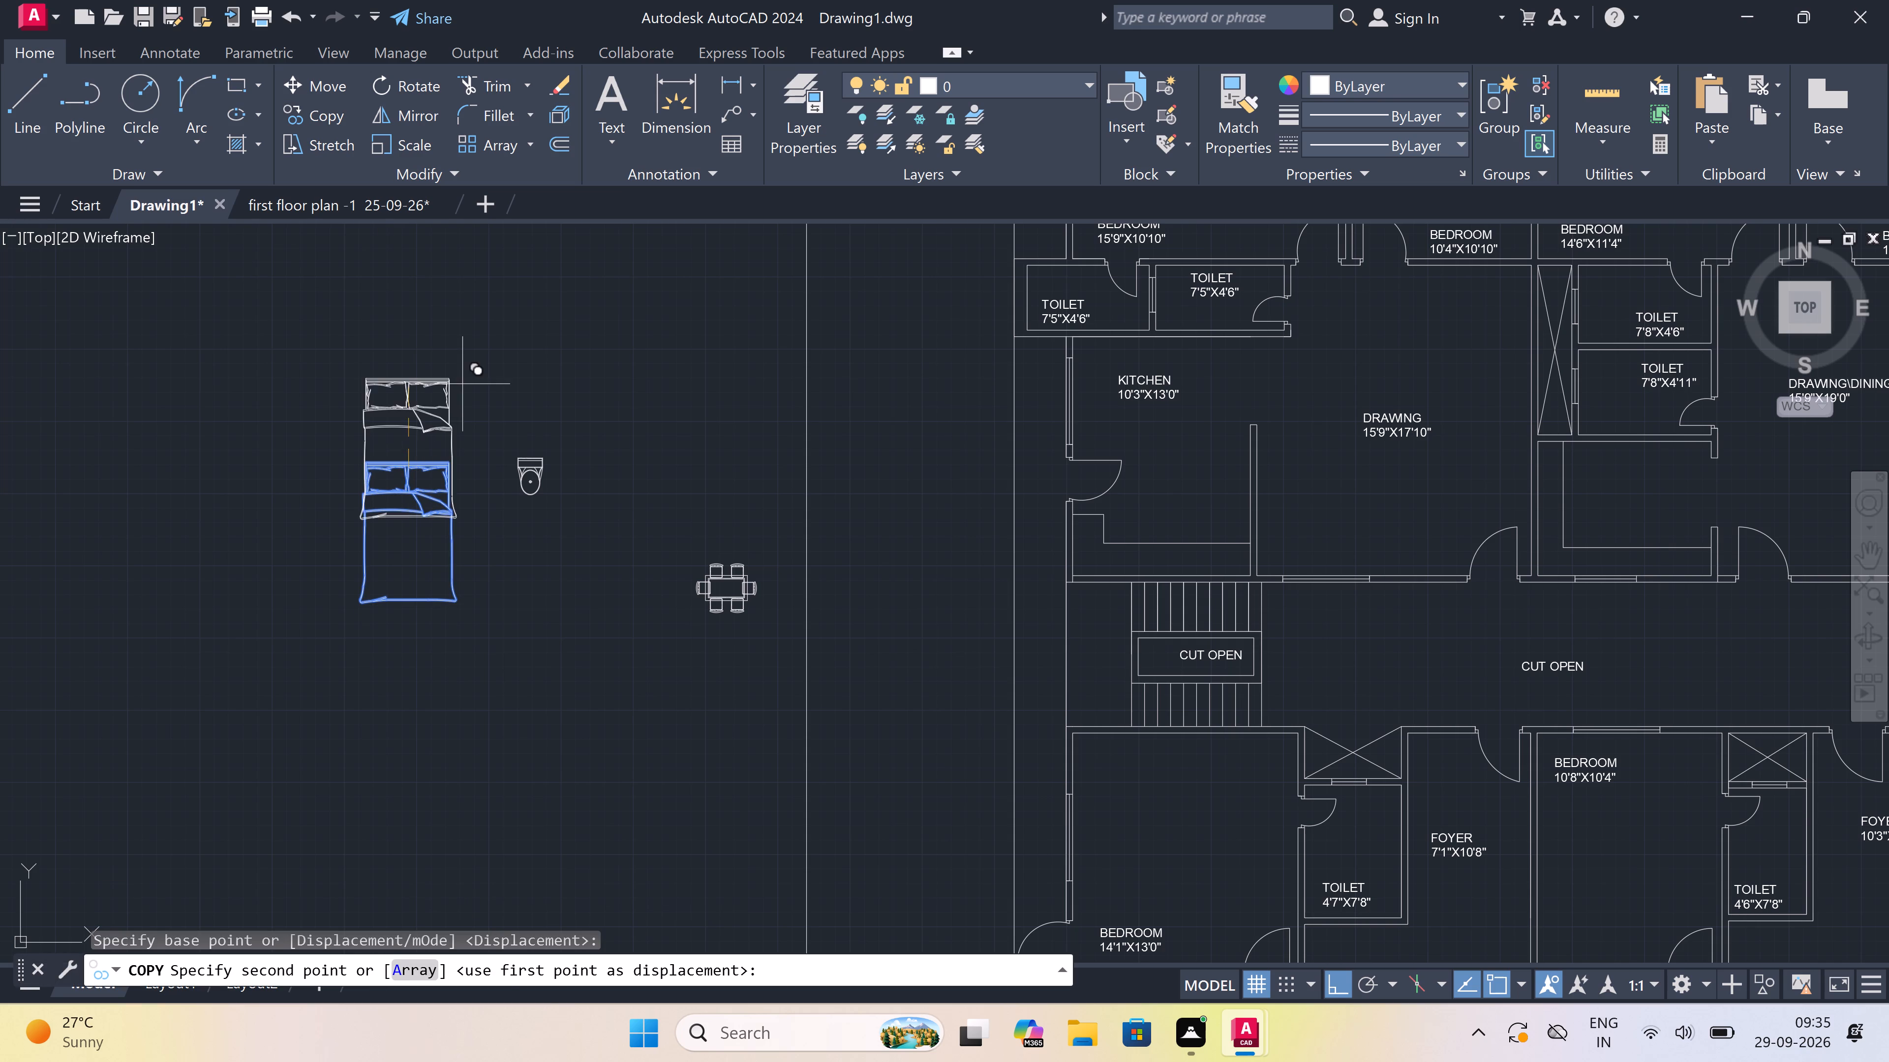
pyautogui.press('F8')
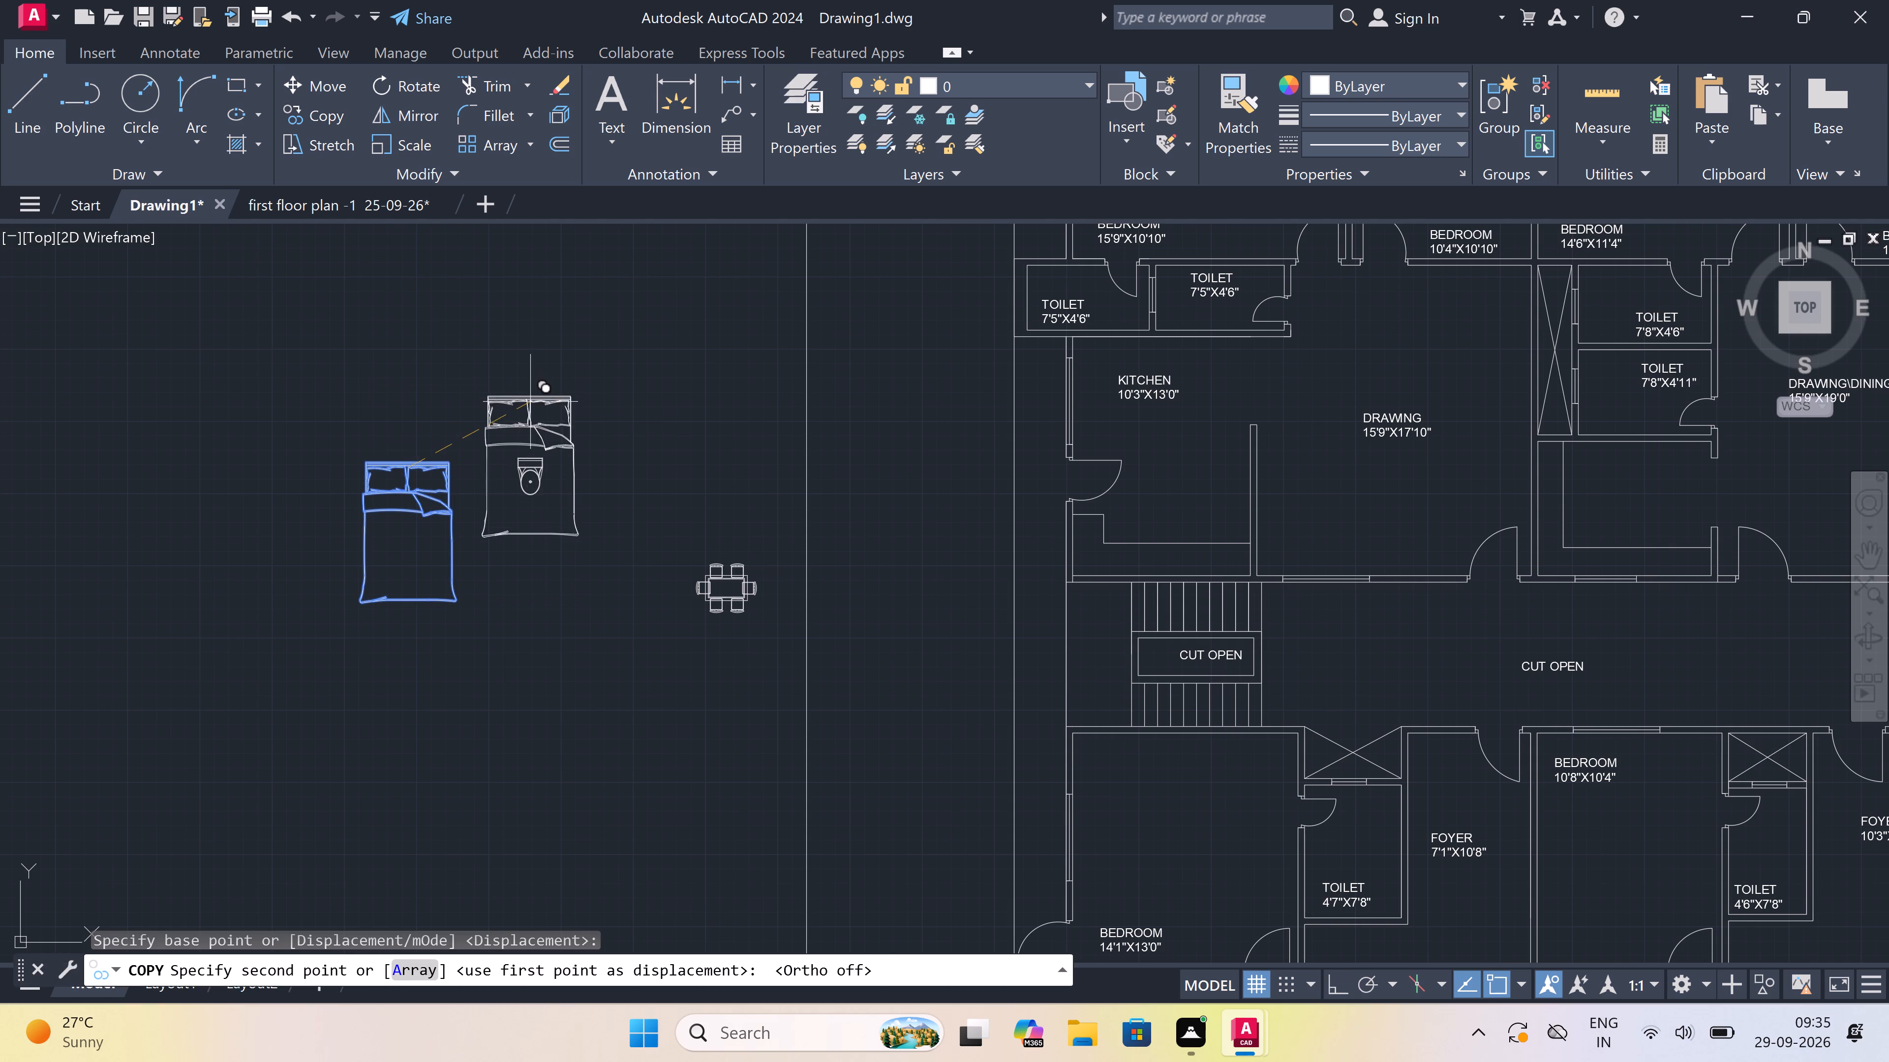
pyautogui.scroll(-3, 529, 412)
pyautogui.scroll(4, 709, 323)
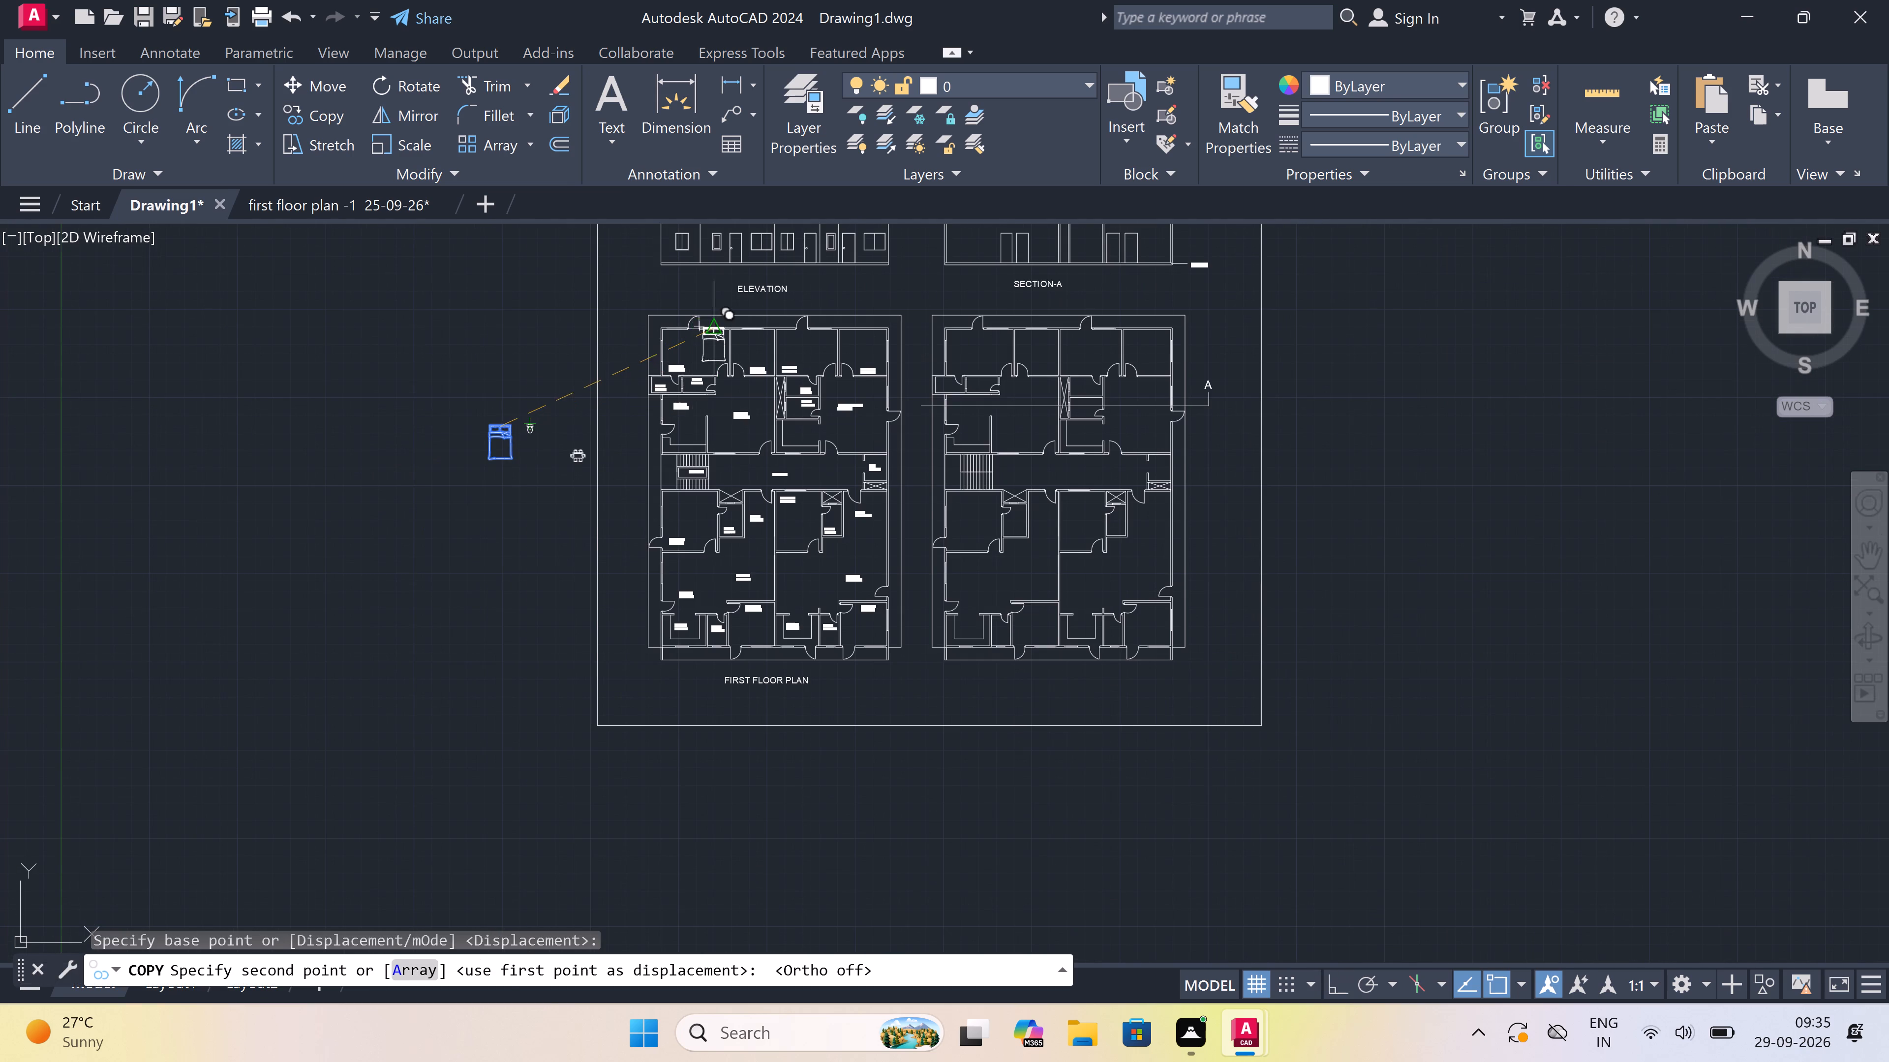
pyautogui.scroll(1, 709, 323)
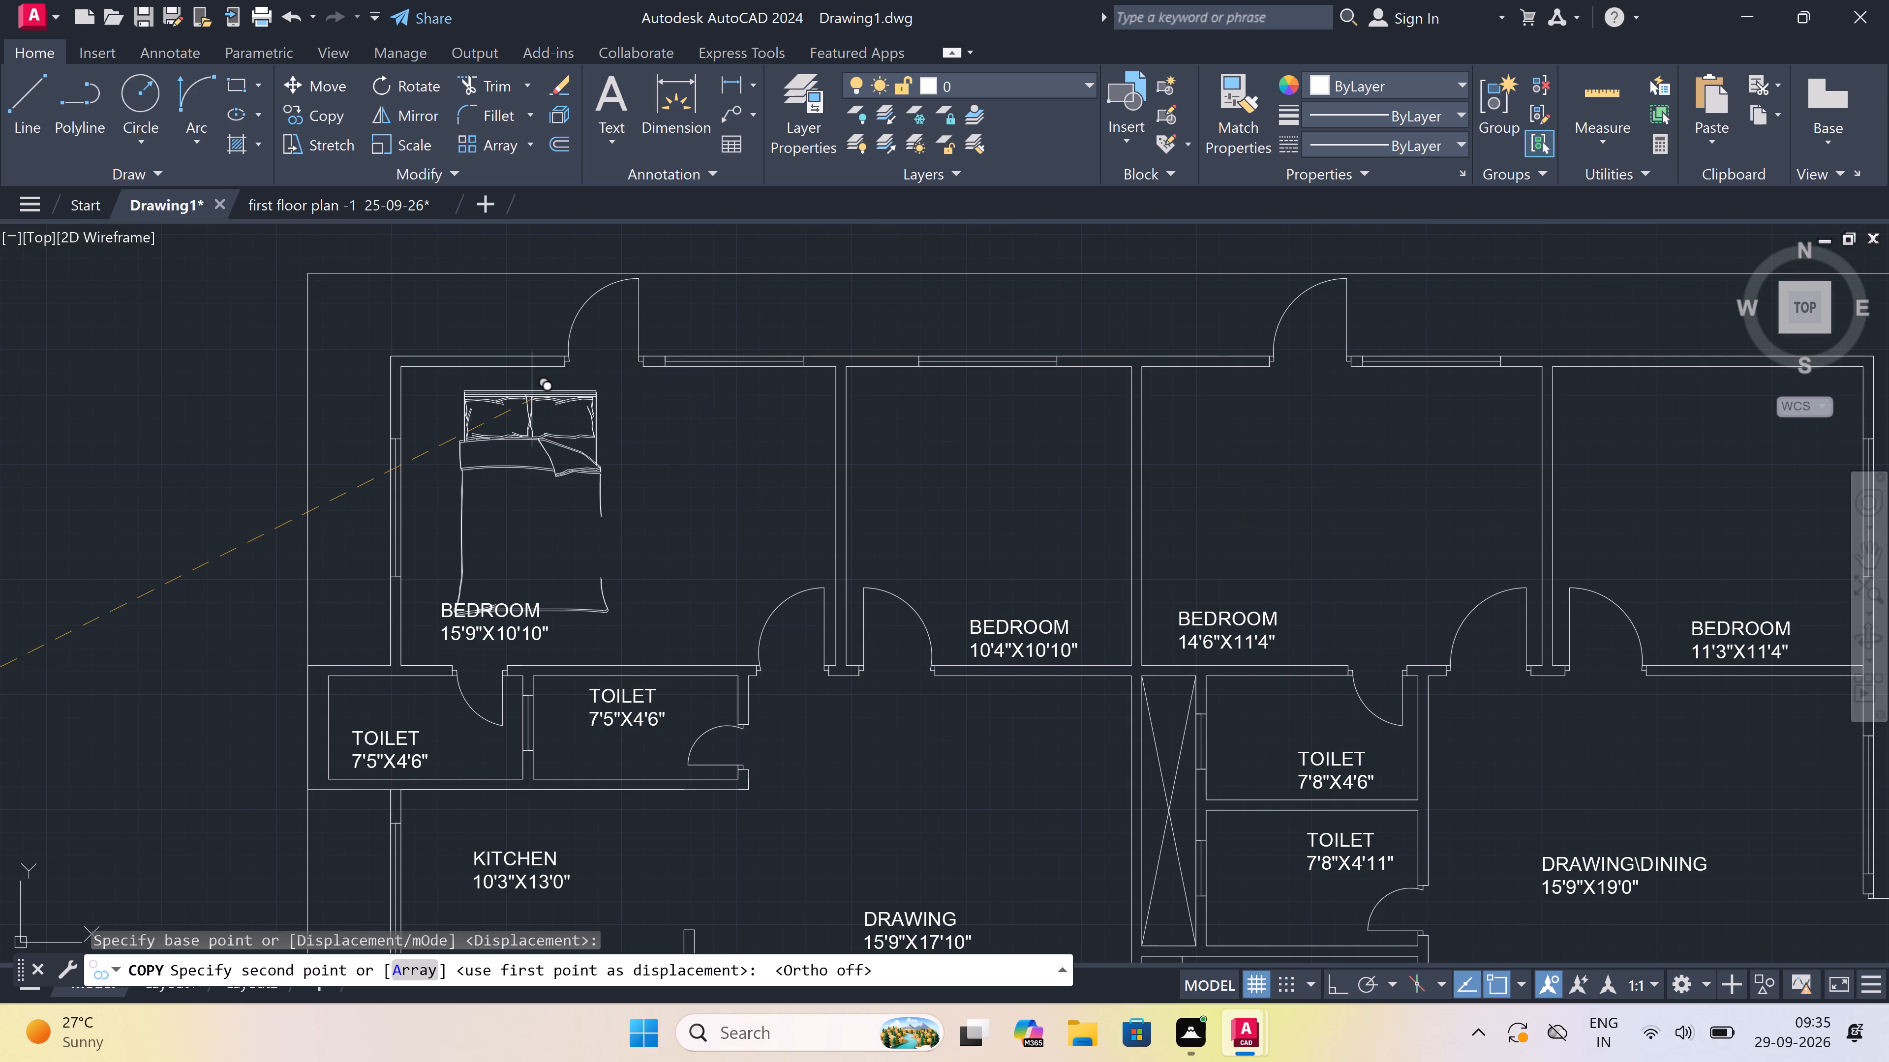
pyautogui.scroll(-1, 532, 399)
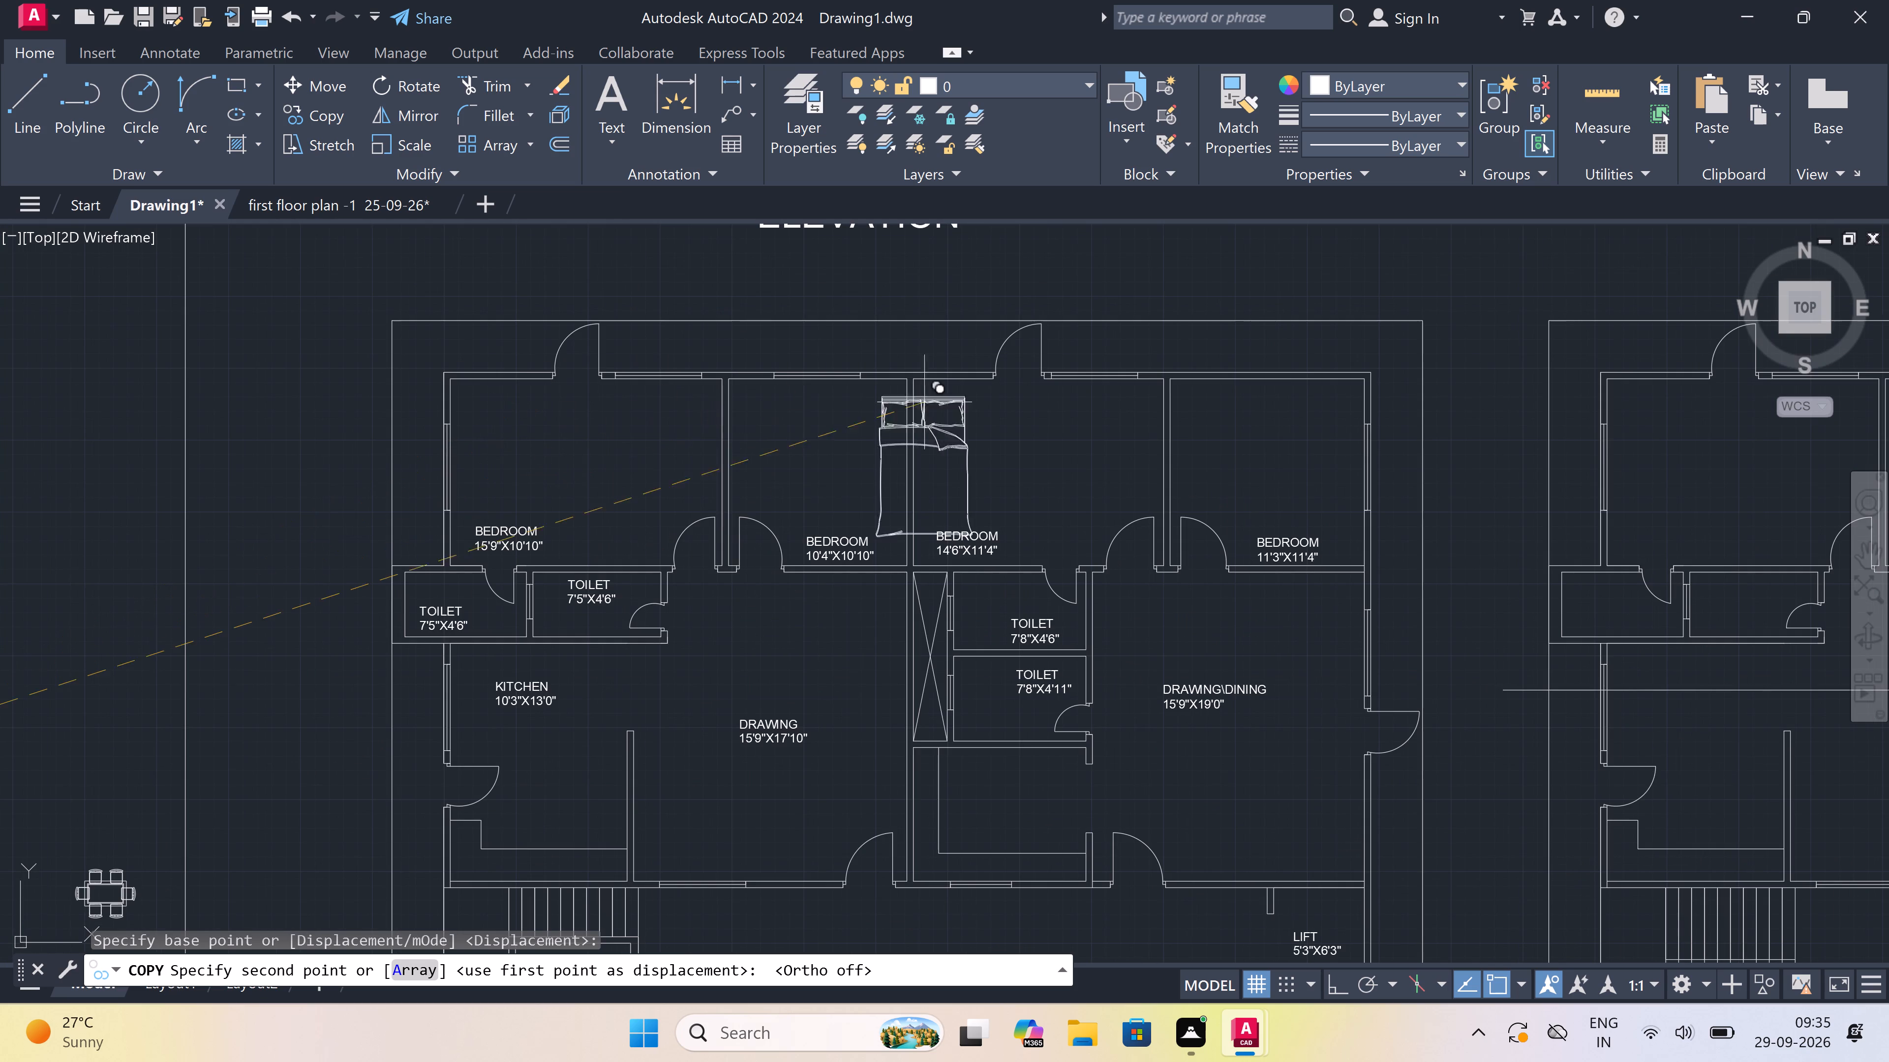
pyautogui.scroll(2, 959, 395)
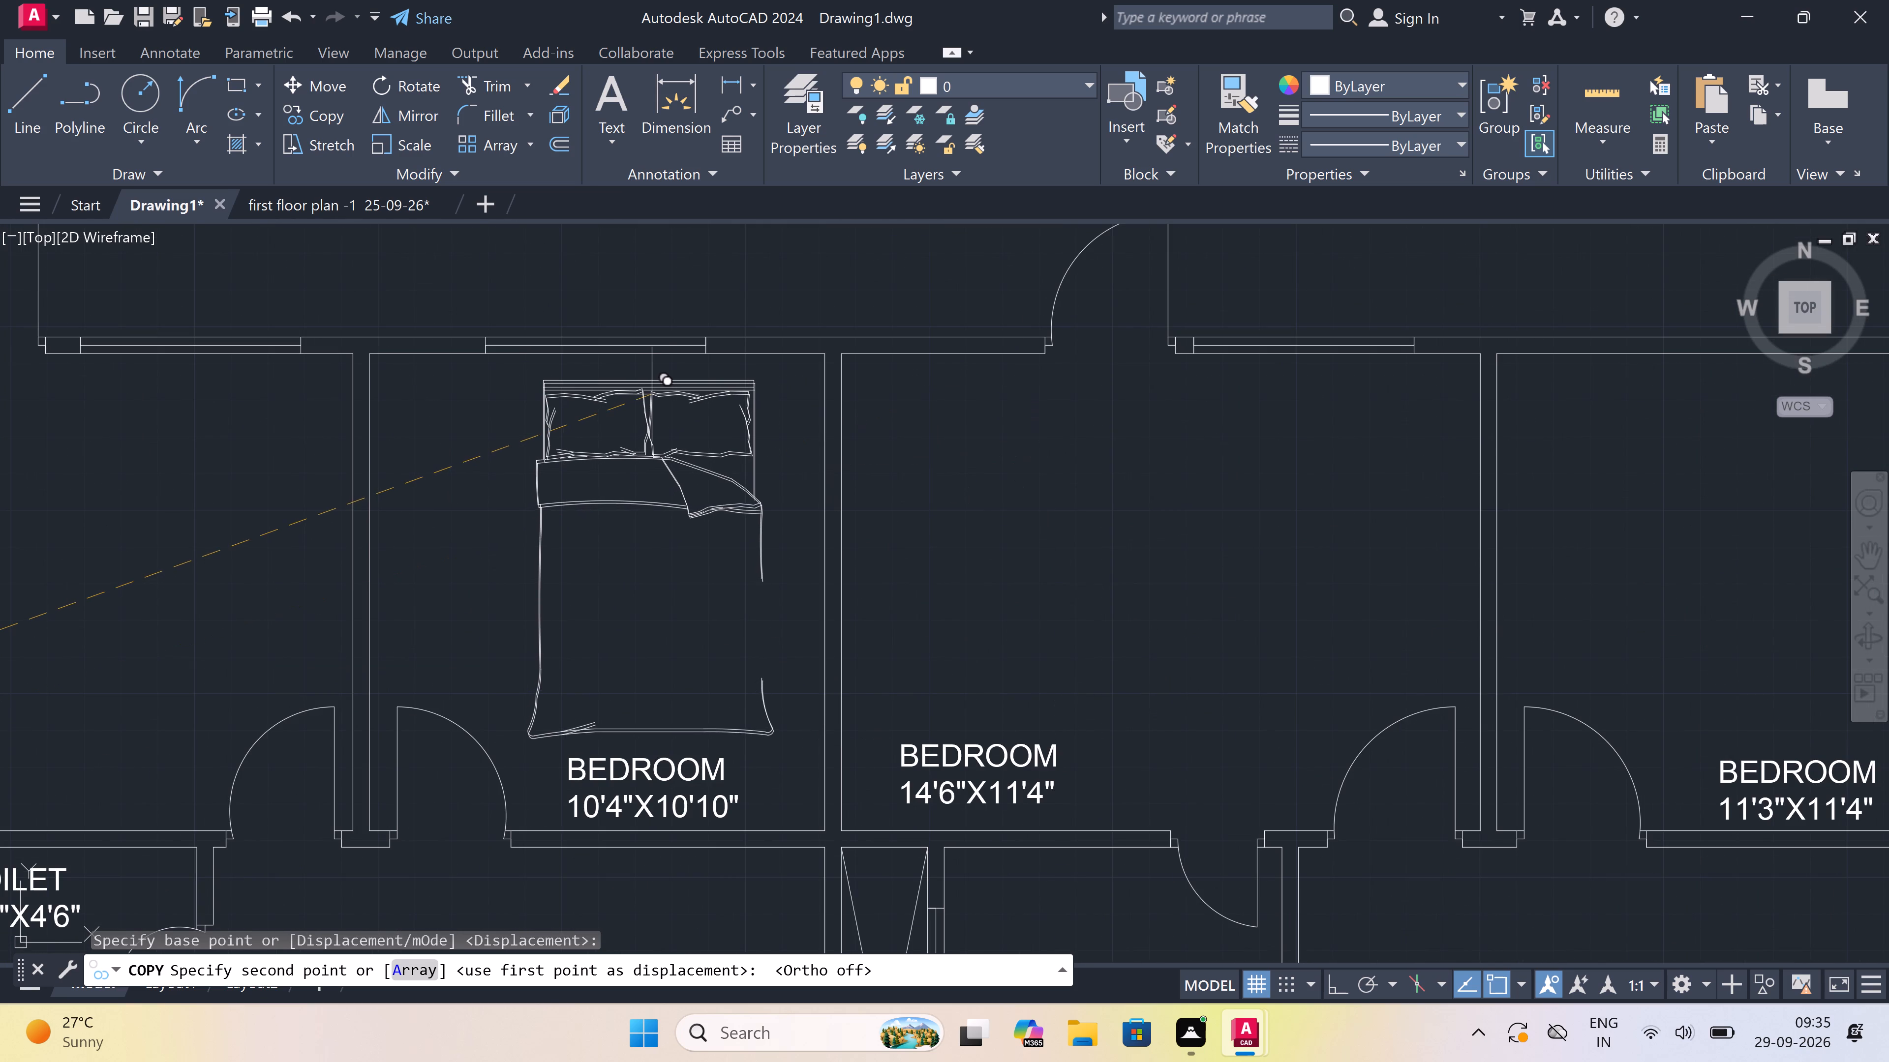
pyautogui.click(668, 379)
# Place another copy of the bed in the 11'3"X11'4" bedroom, with its headboard near the upper wall.
pyautogui.scroll(-2, 610, 411)
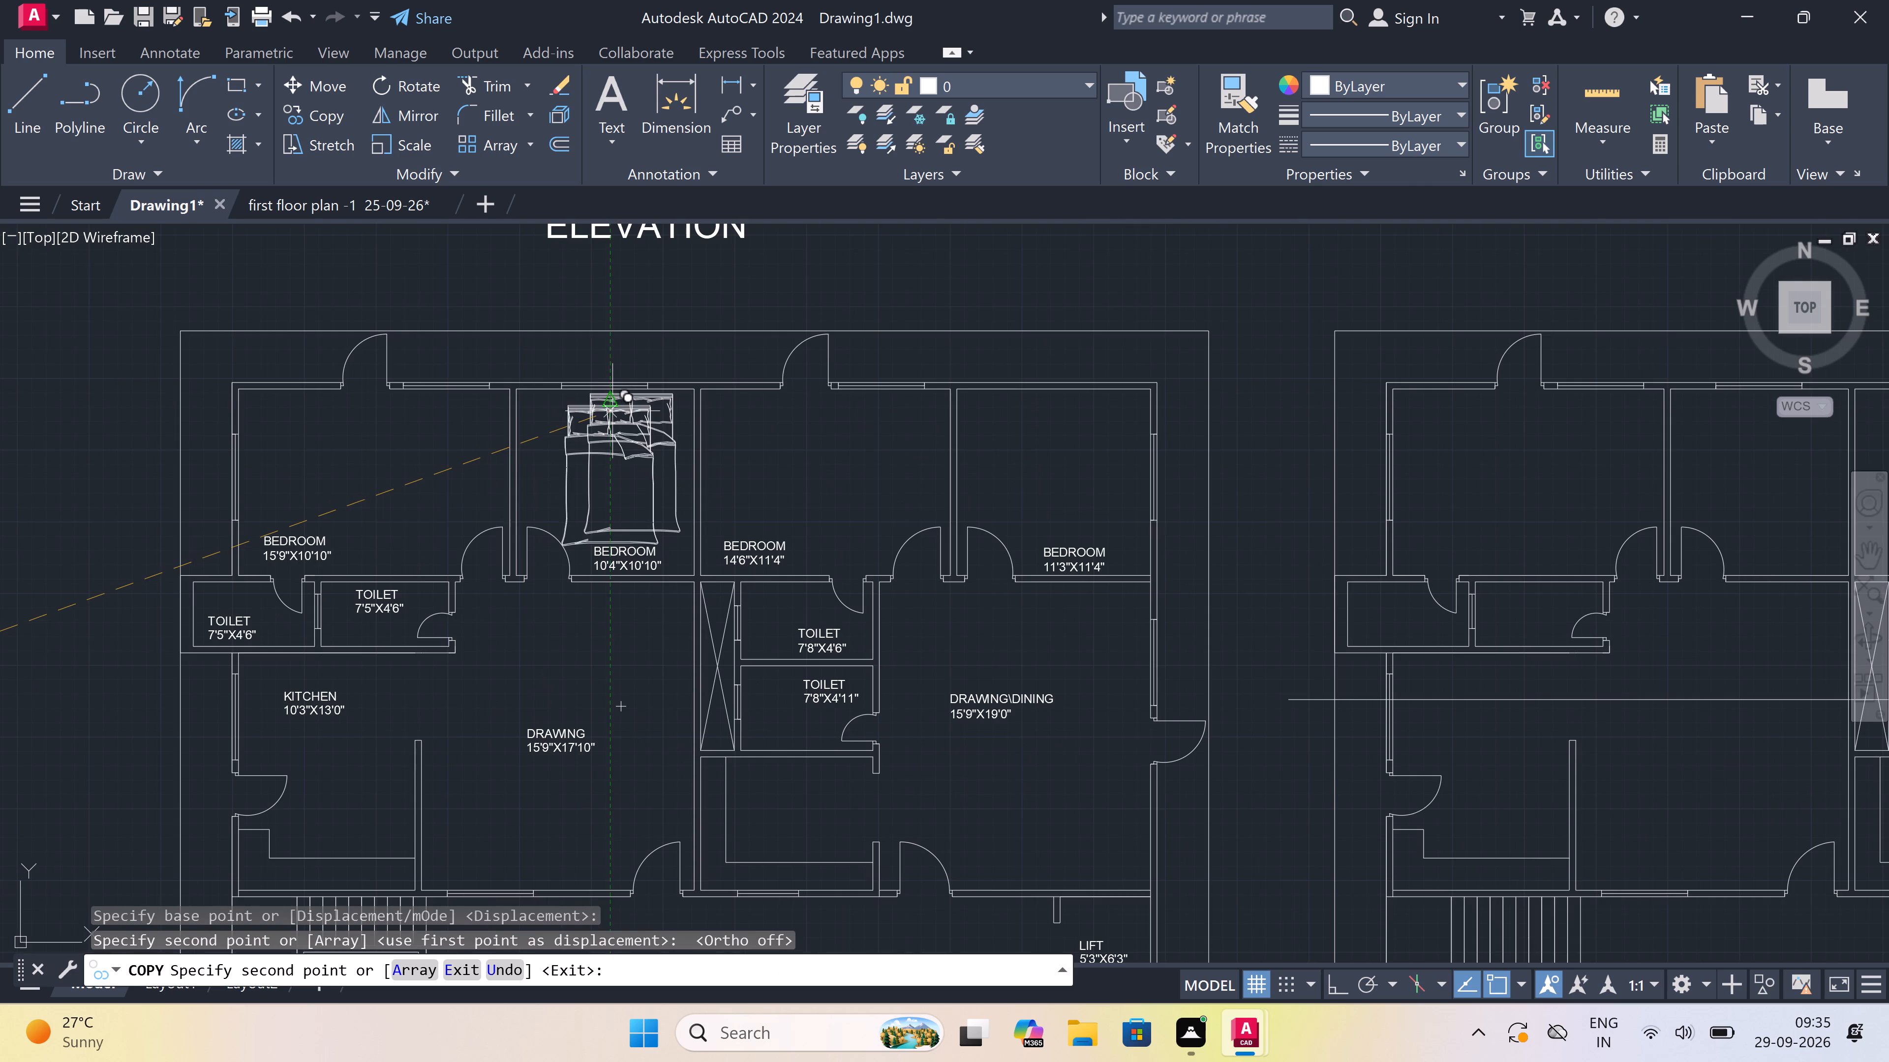
pyautogui.scroll(1, 758, 413)
pyautogui.scroll(-1, 760, 408)
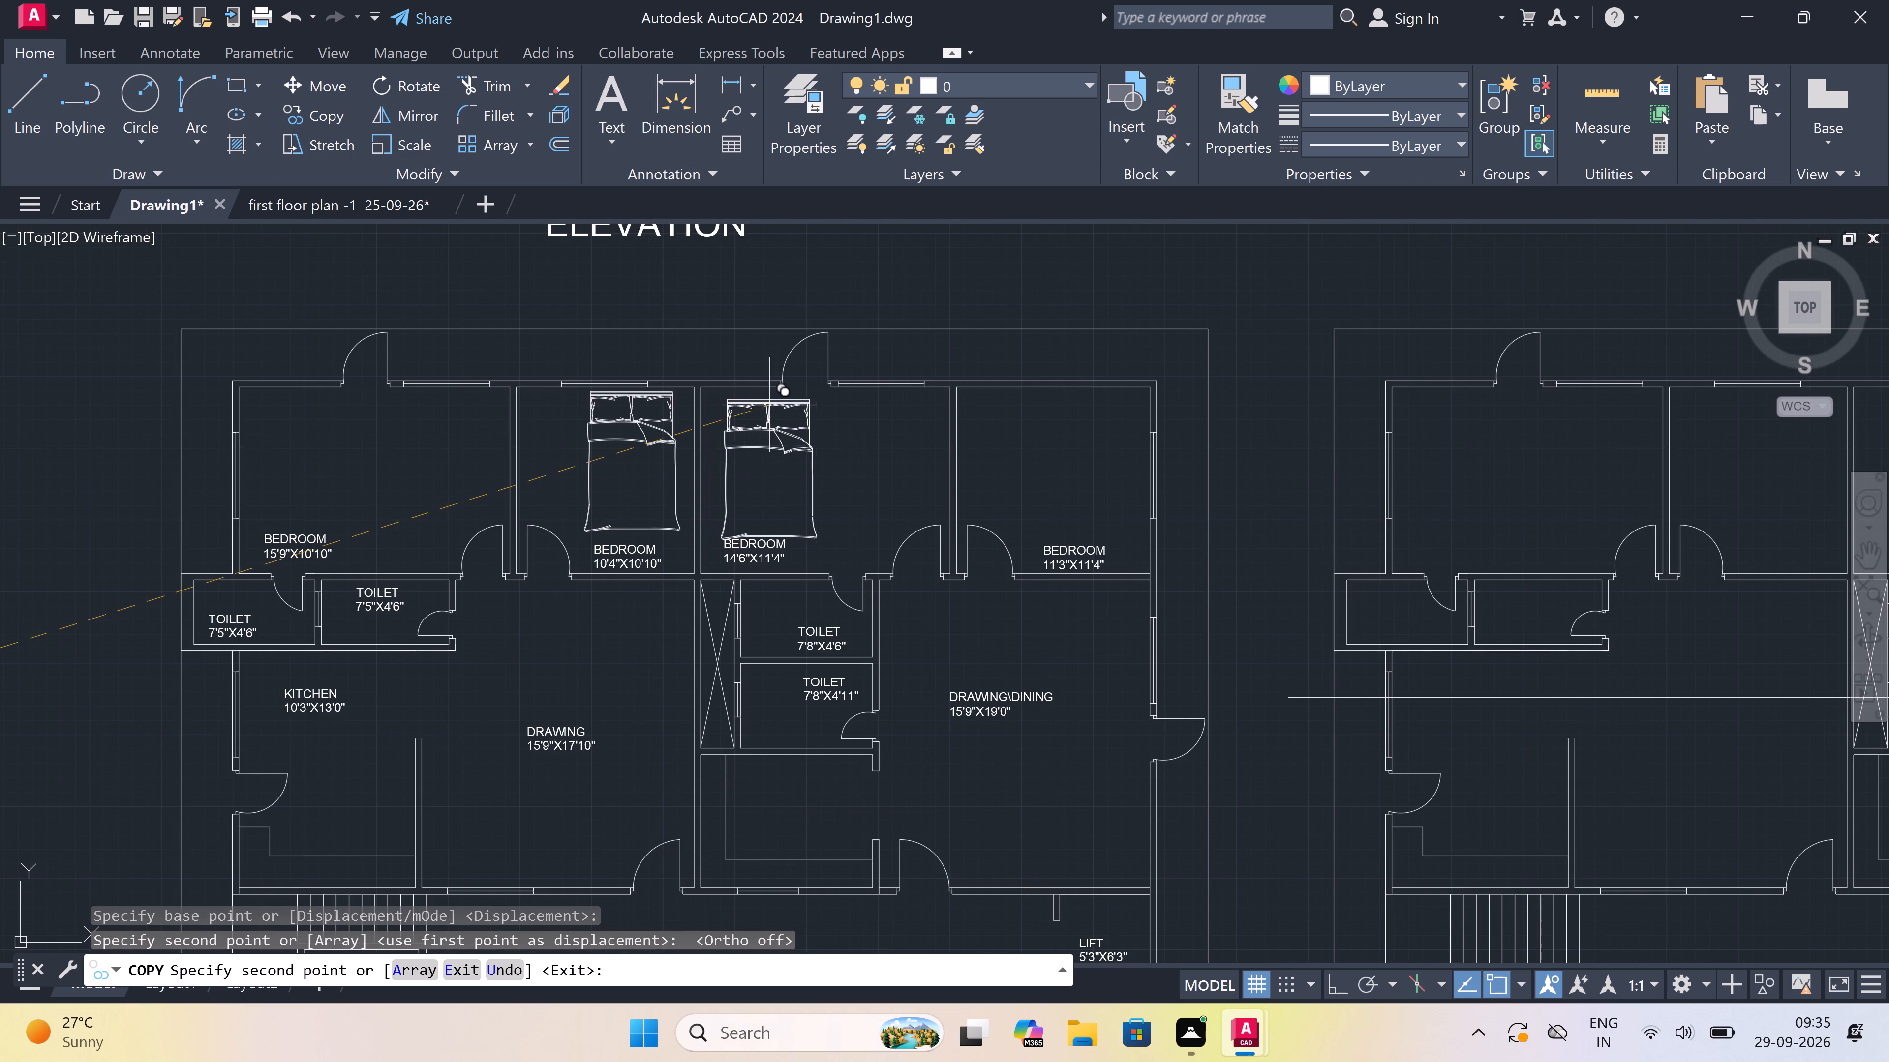
pyautogui.scroll(1, 869, 384)
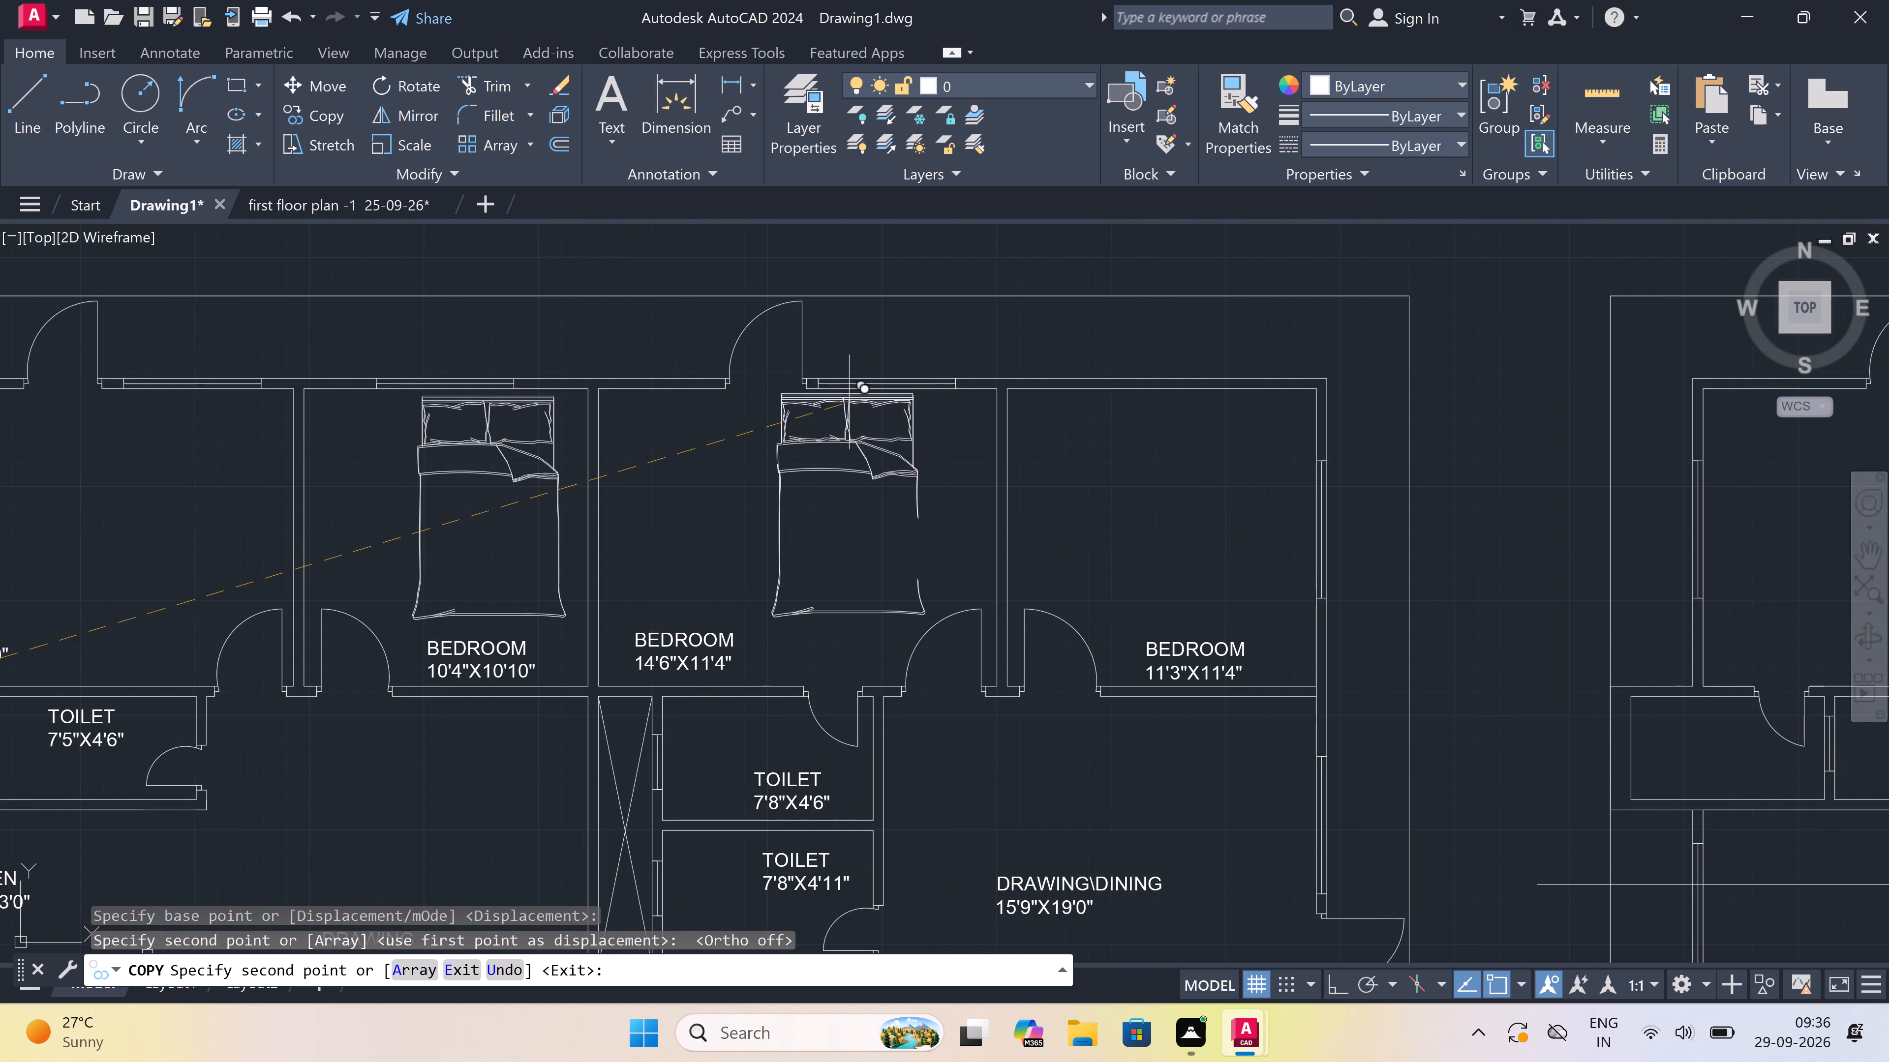
pyautogui.scroll(-2, 800, 415)
pyautogui.scroll(3, 971, 412)
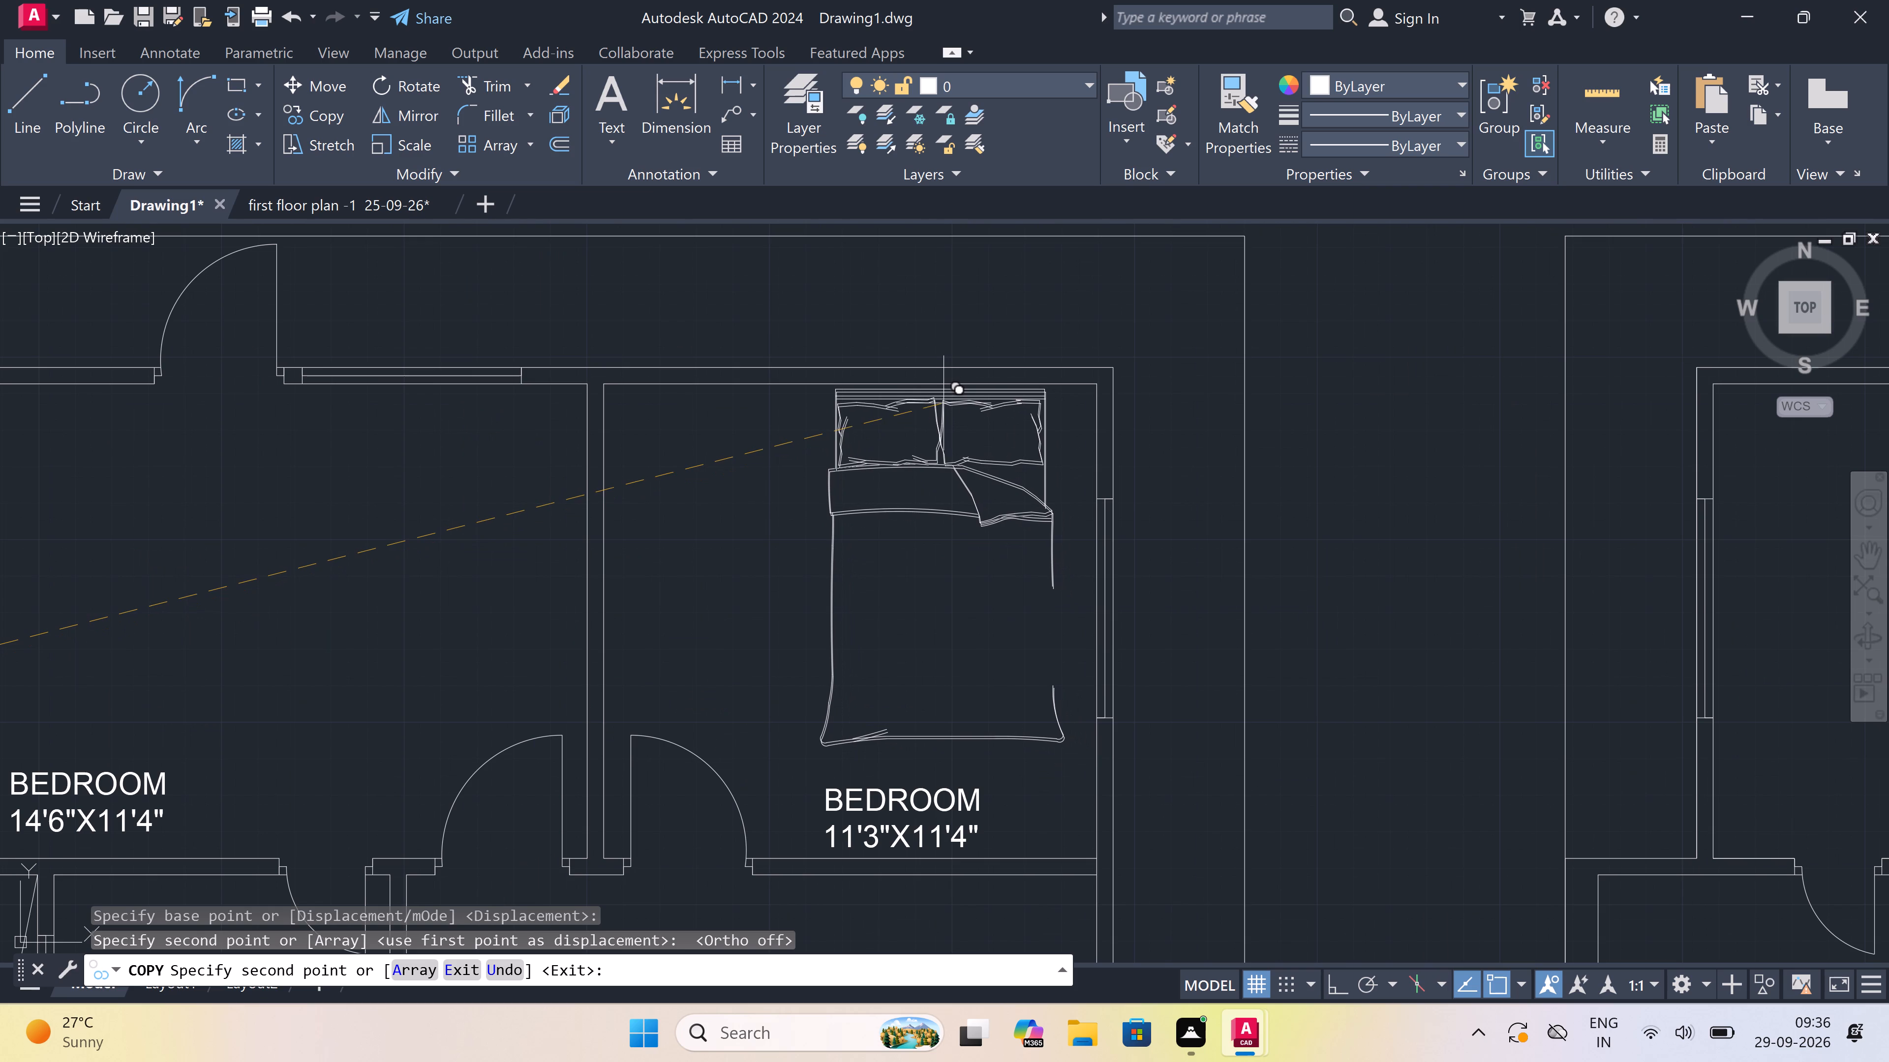
pyautogui.click(944, 403)
pyautogui.scroll(-3, 937, 405)
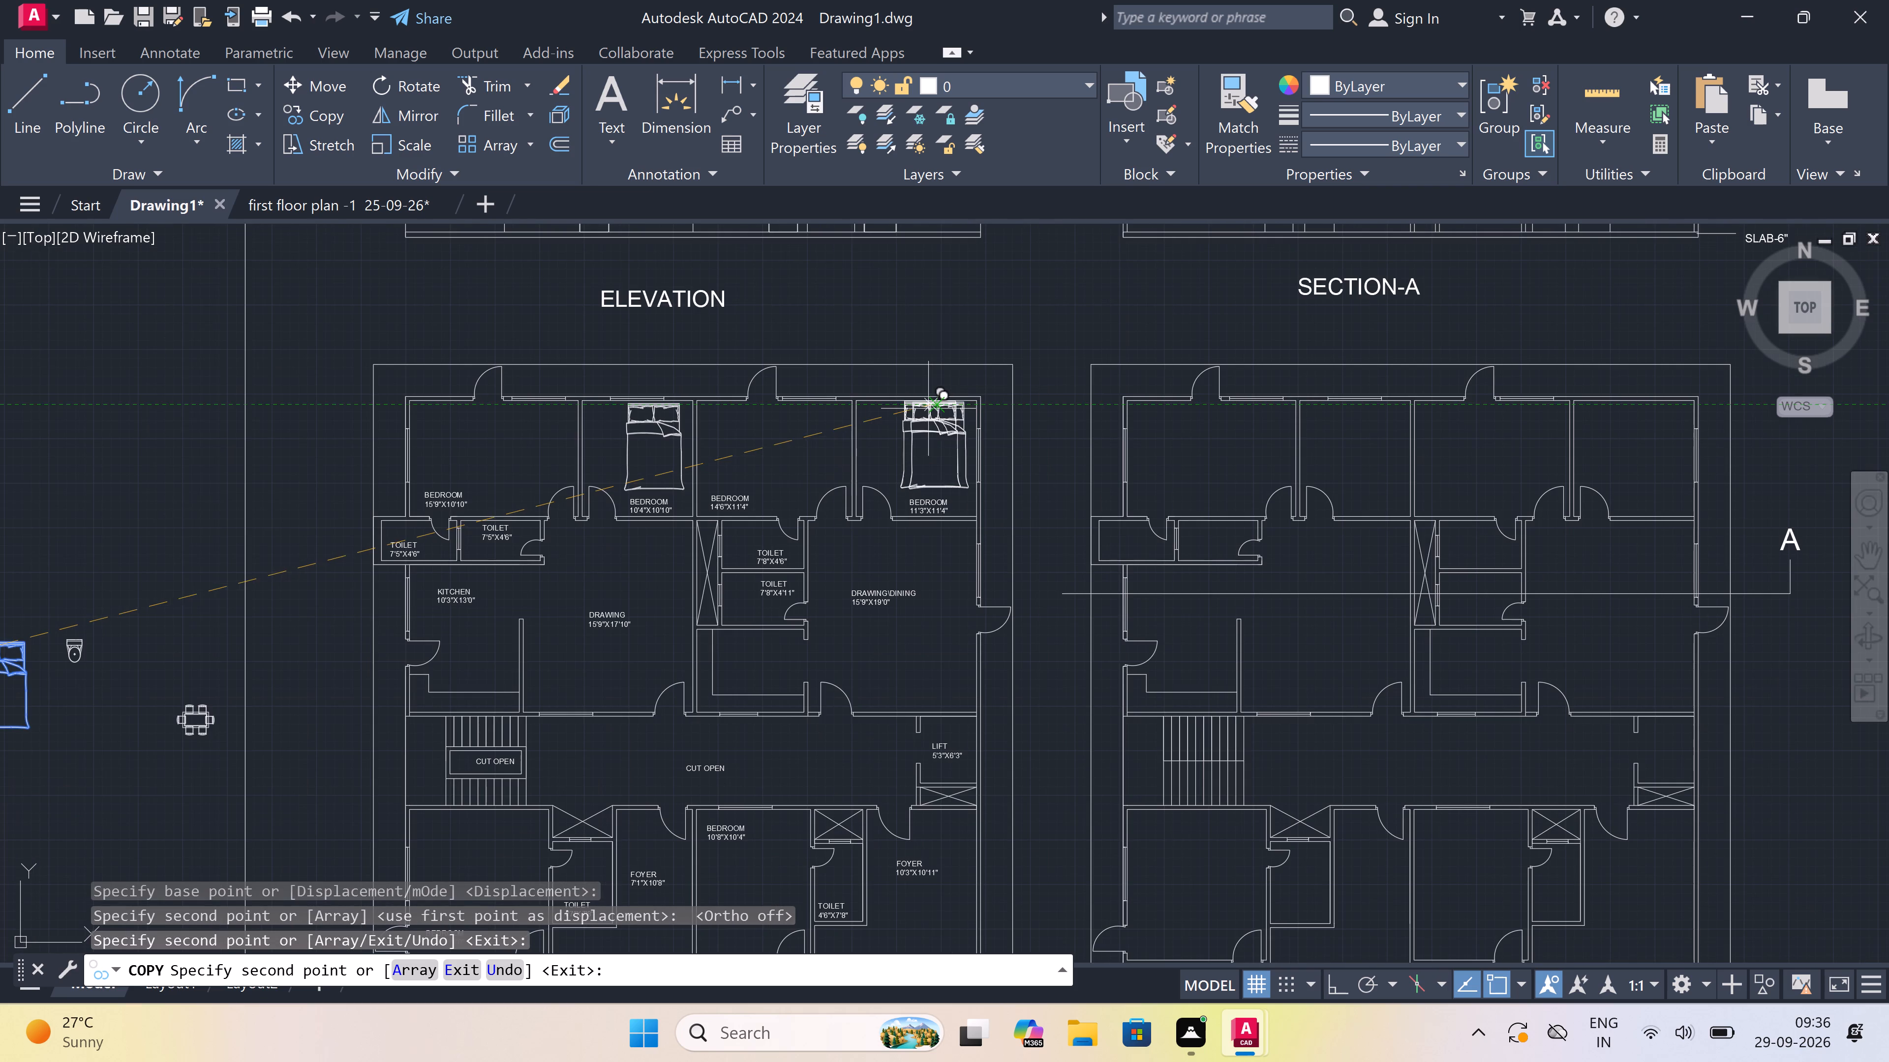
pyautogui.scroll(-2, 449, 433)
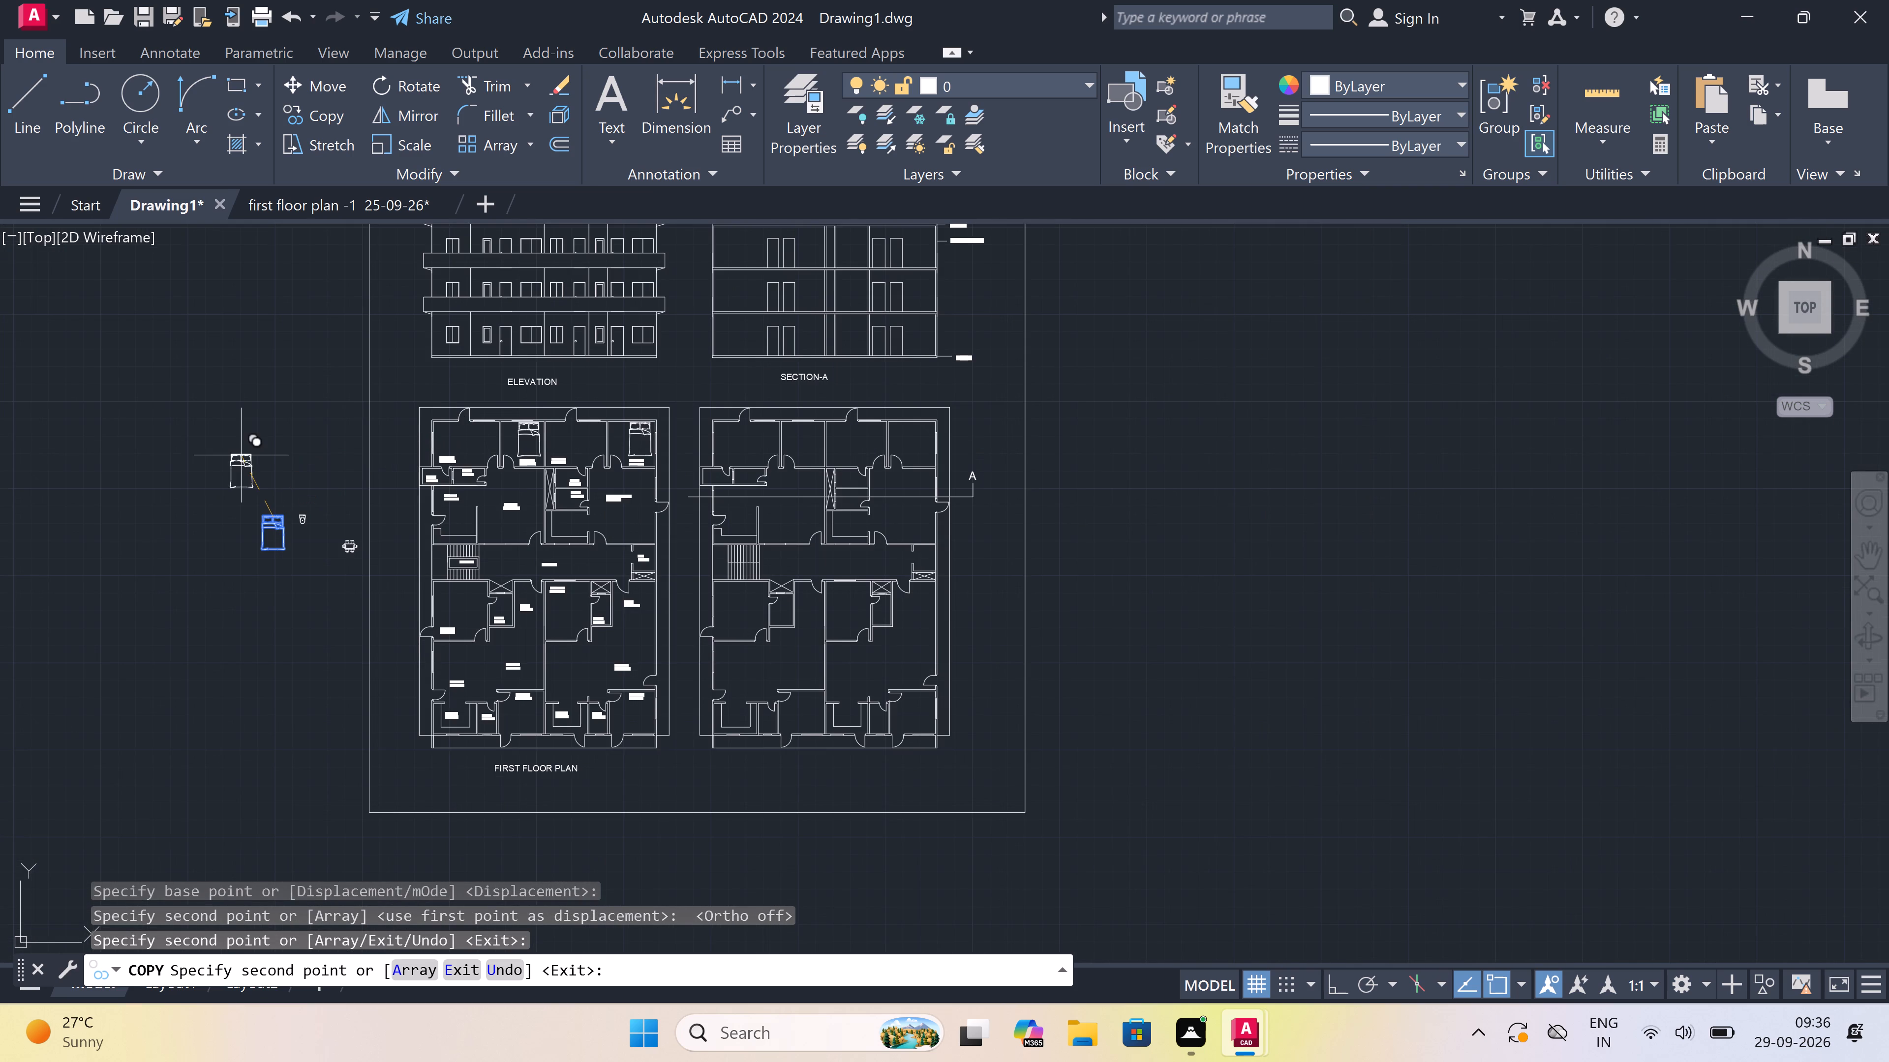
pyautogui.scroll(2, 285, 527)
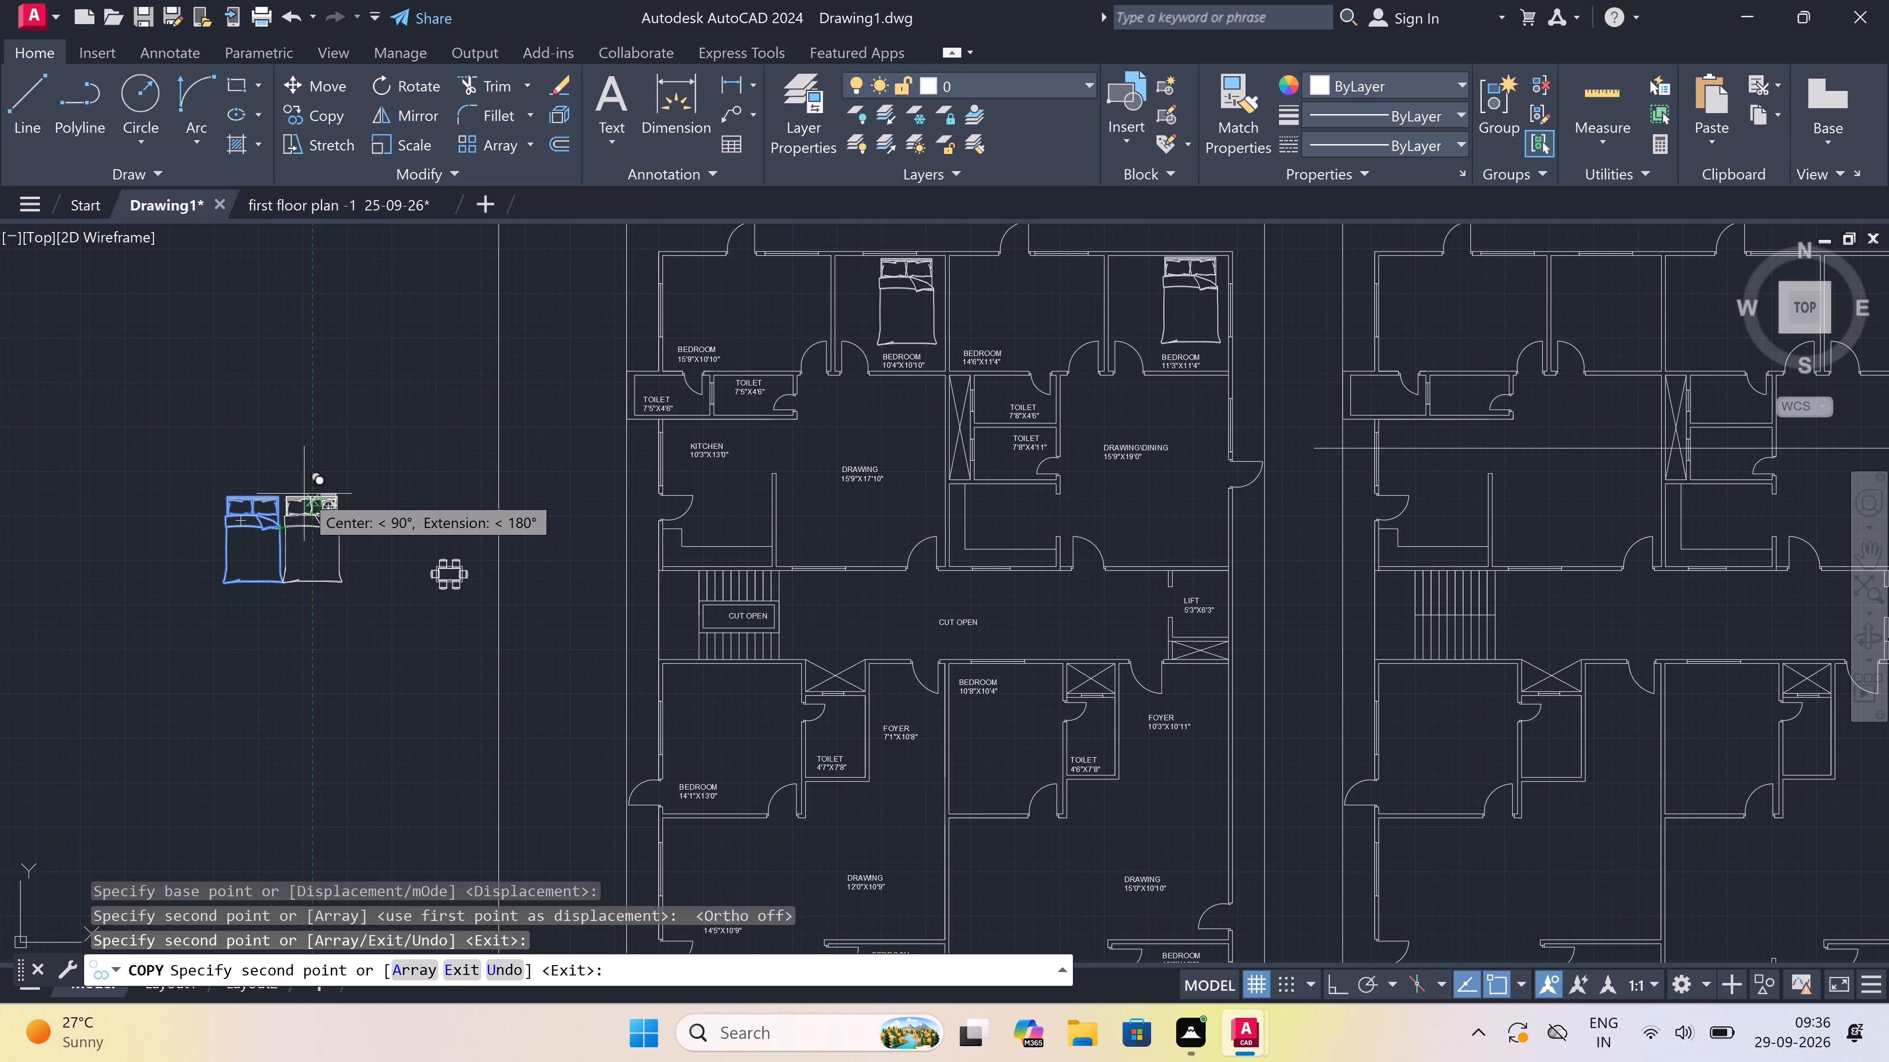
pyautogui.press('Escape')
# Rotate the source bed outside the sheet border by 90° so that its headboard faces west.
pyautogui.click(294, 473)
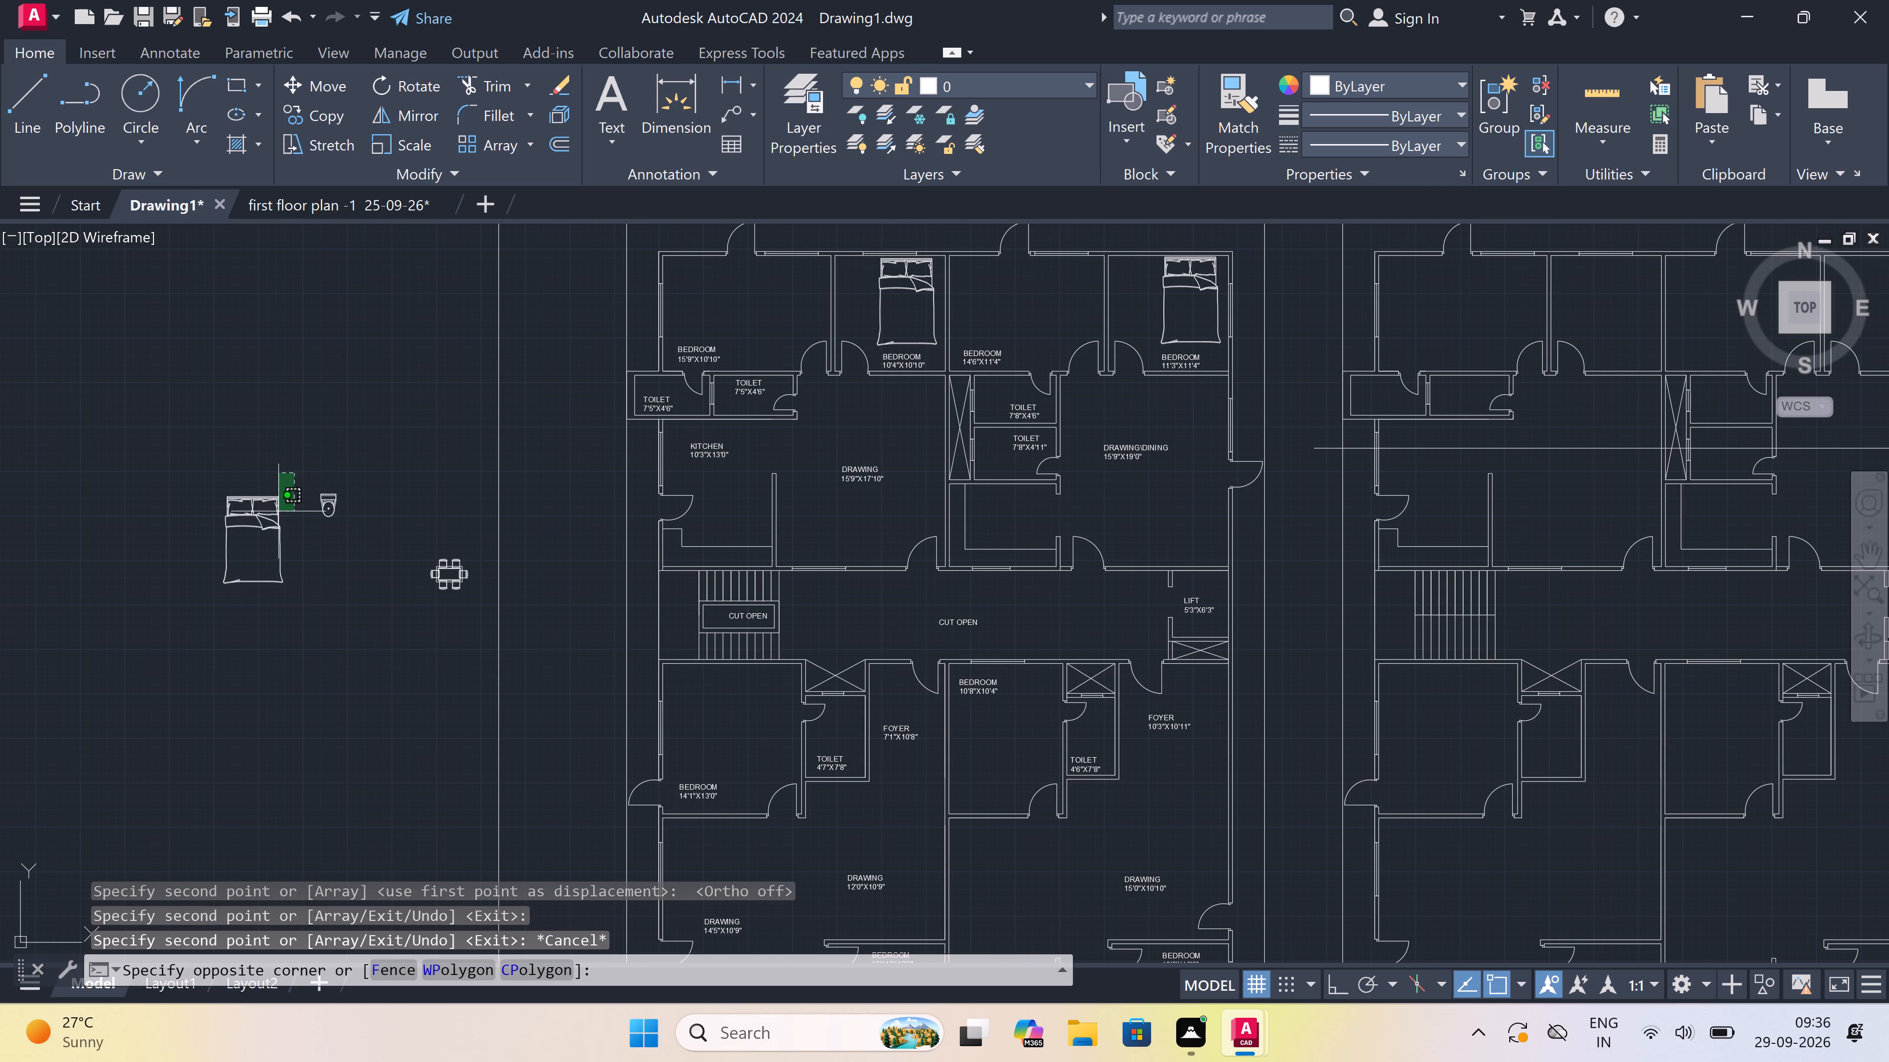
pyautogui.click(204, 616)
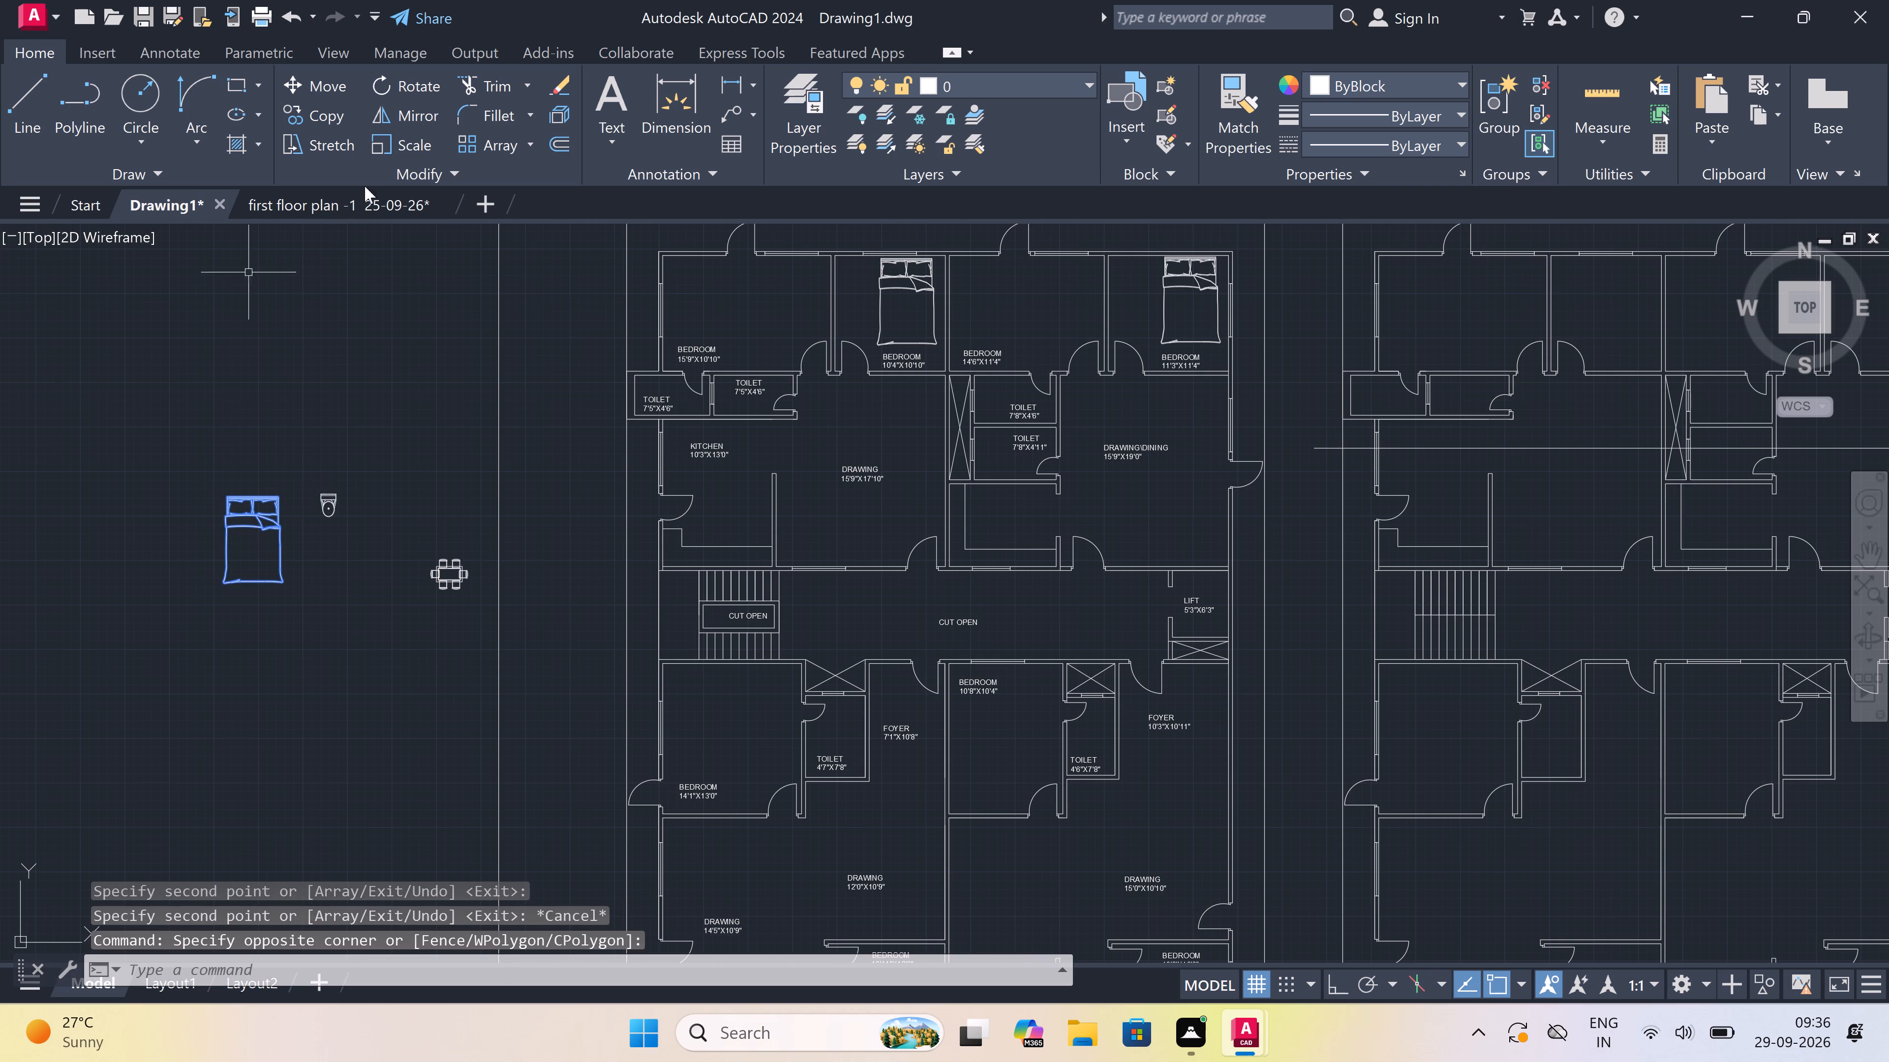
pyautogui.click(404, 77)
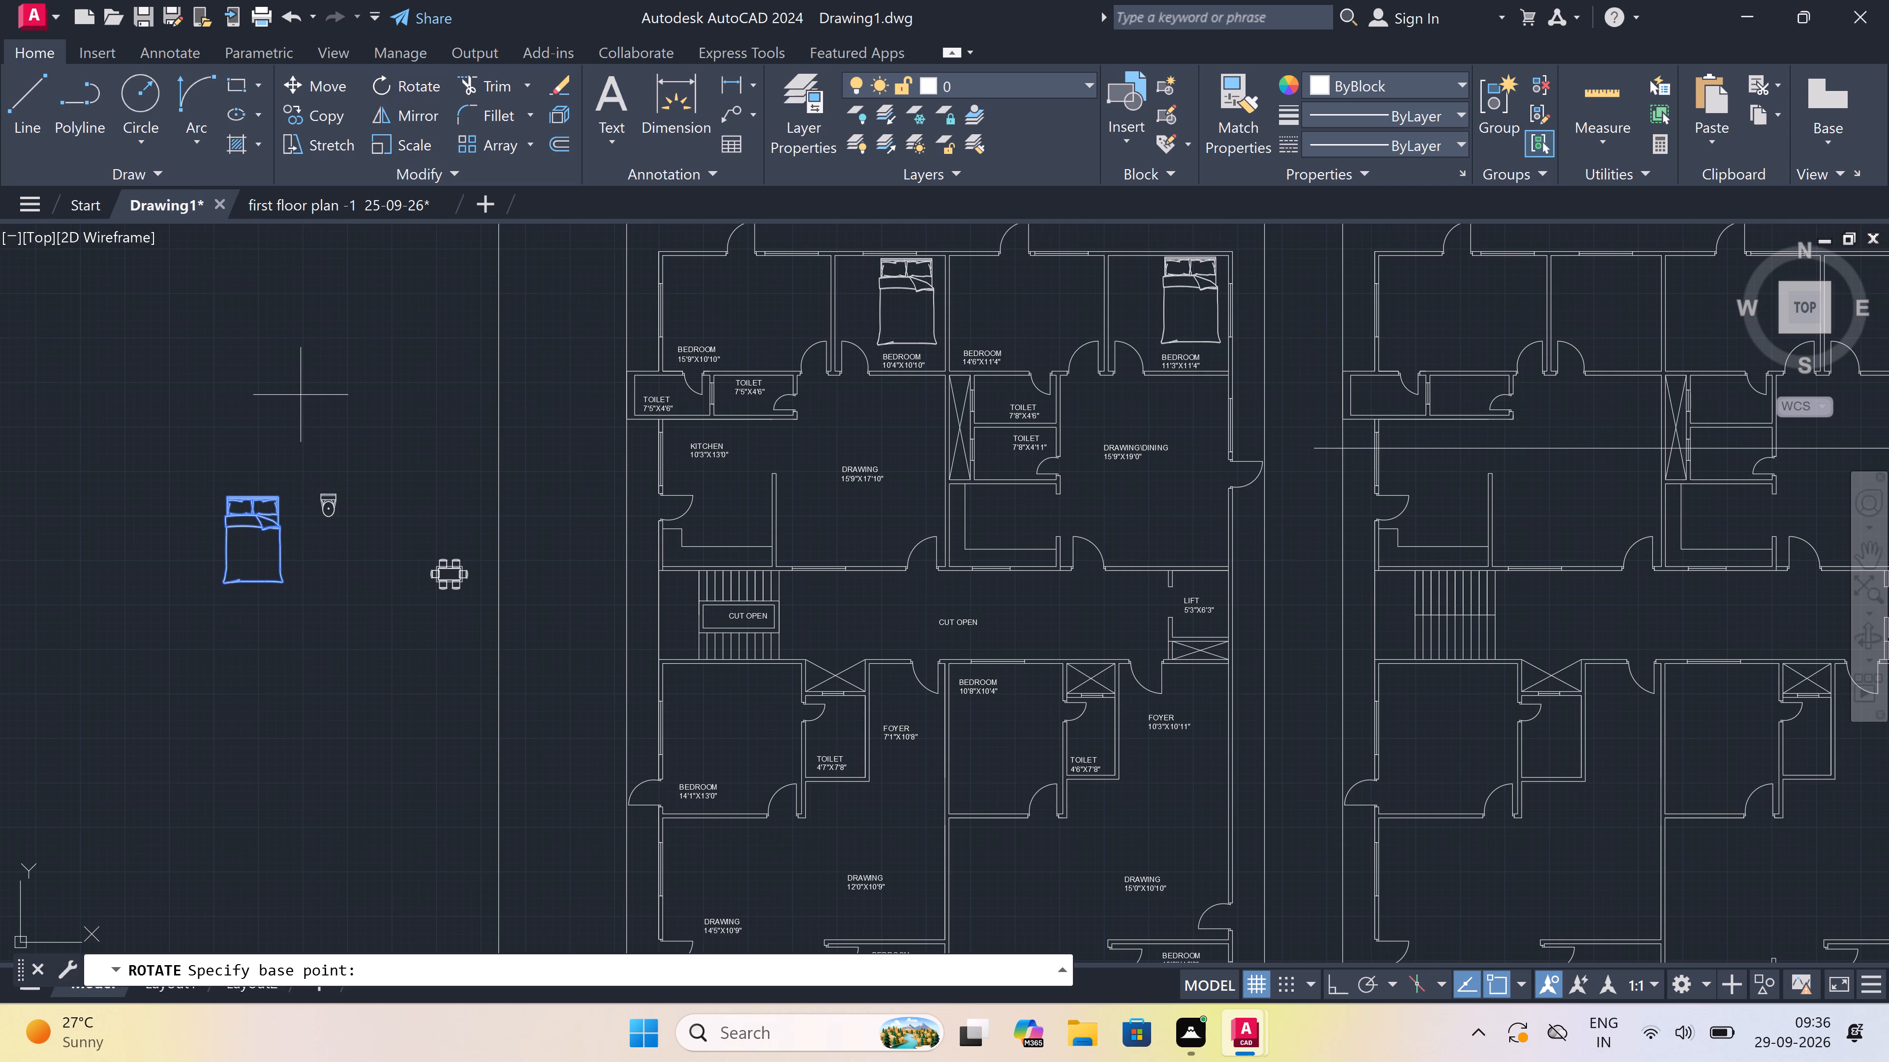
pyautogui.click(255, 503)
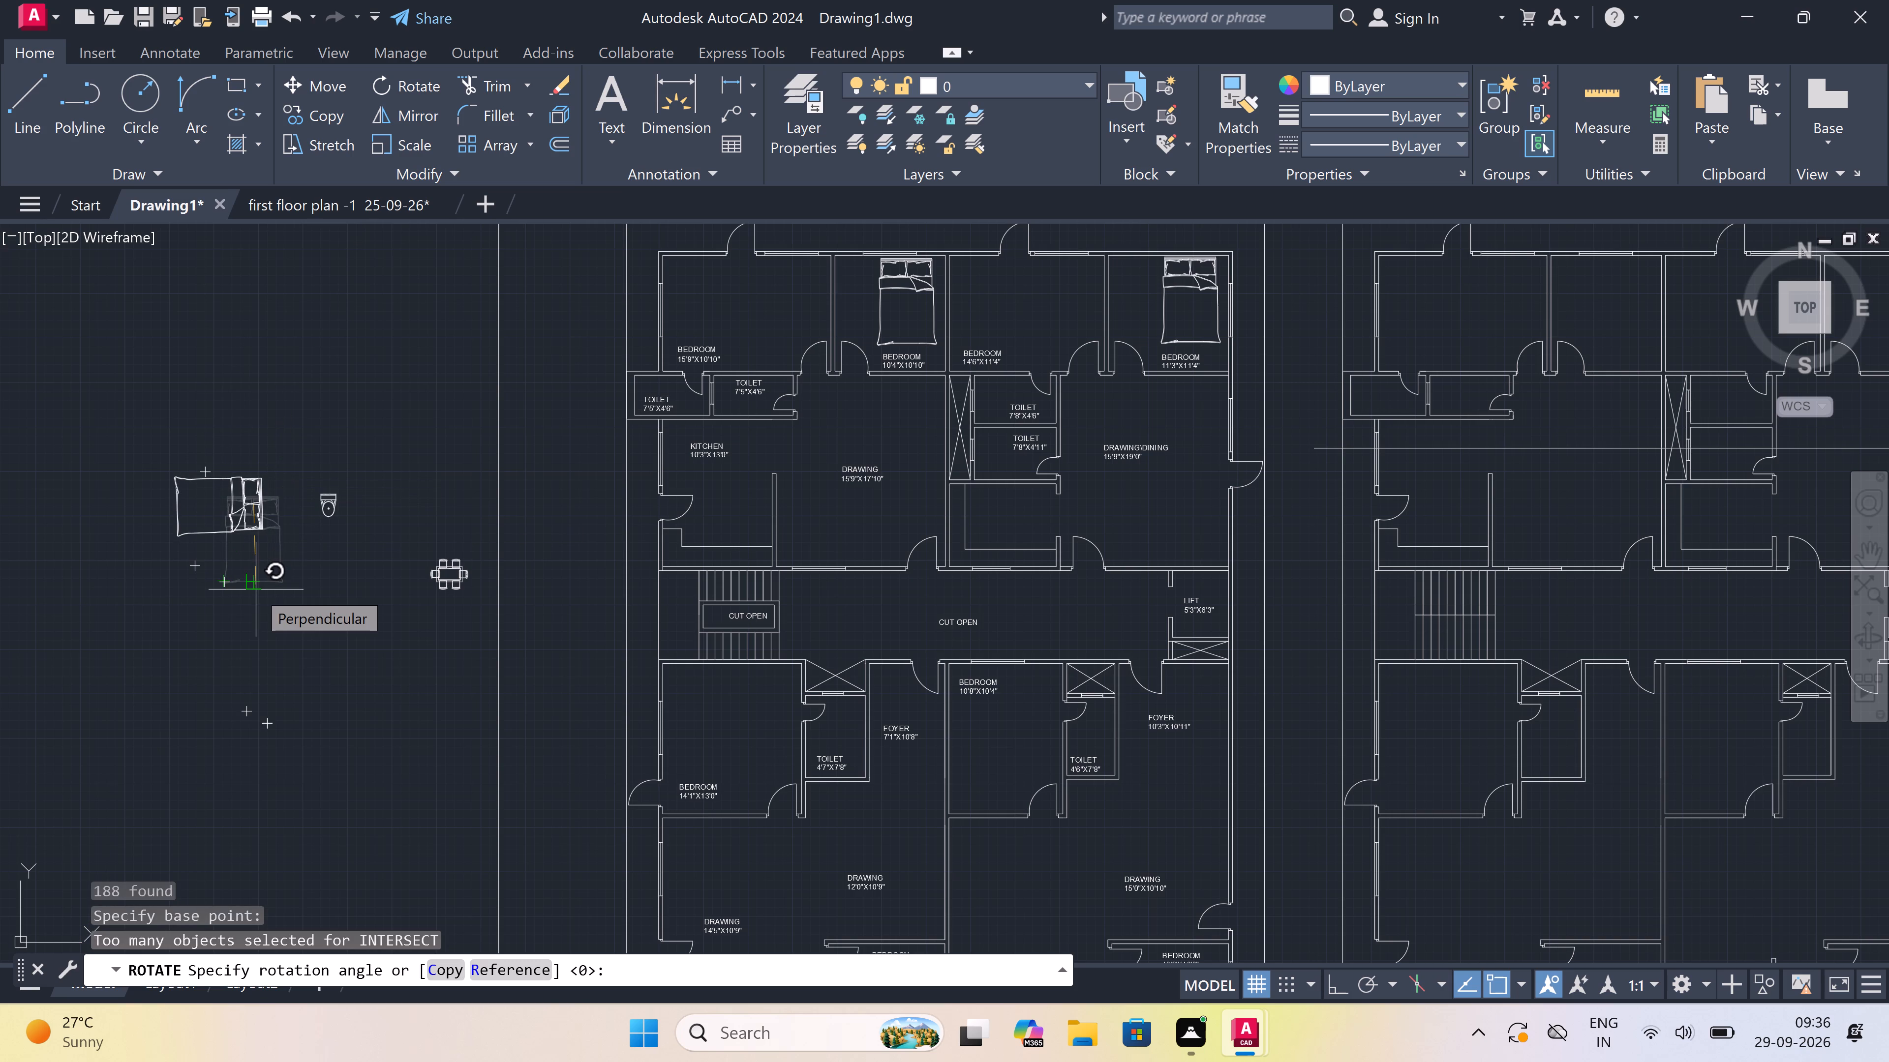
pyautogui.scroll(3, 253, 579)
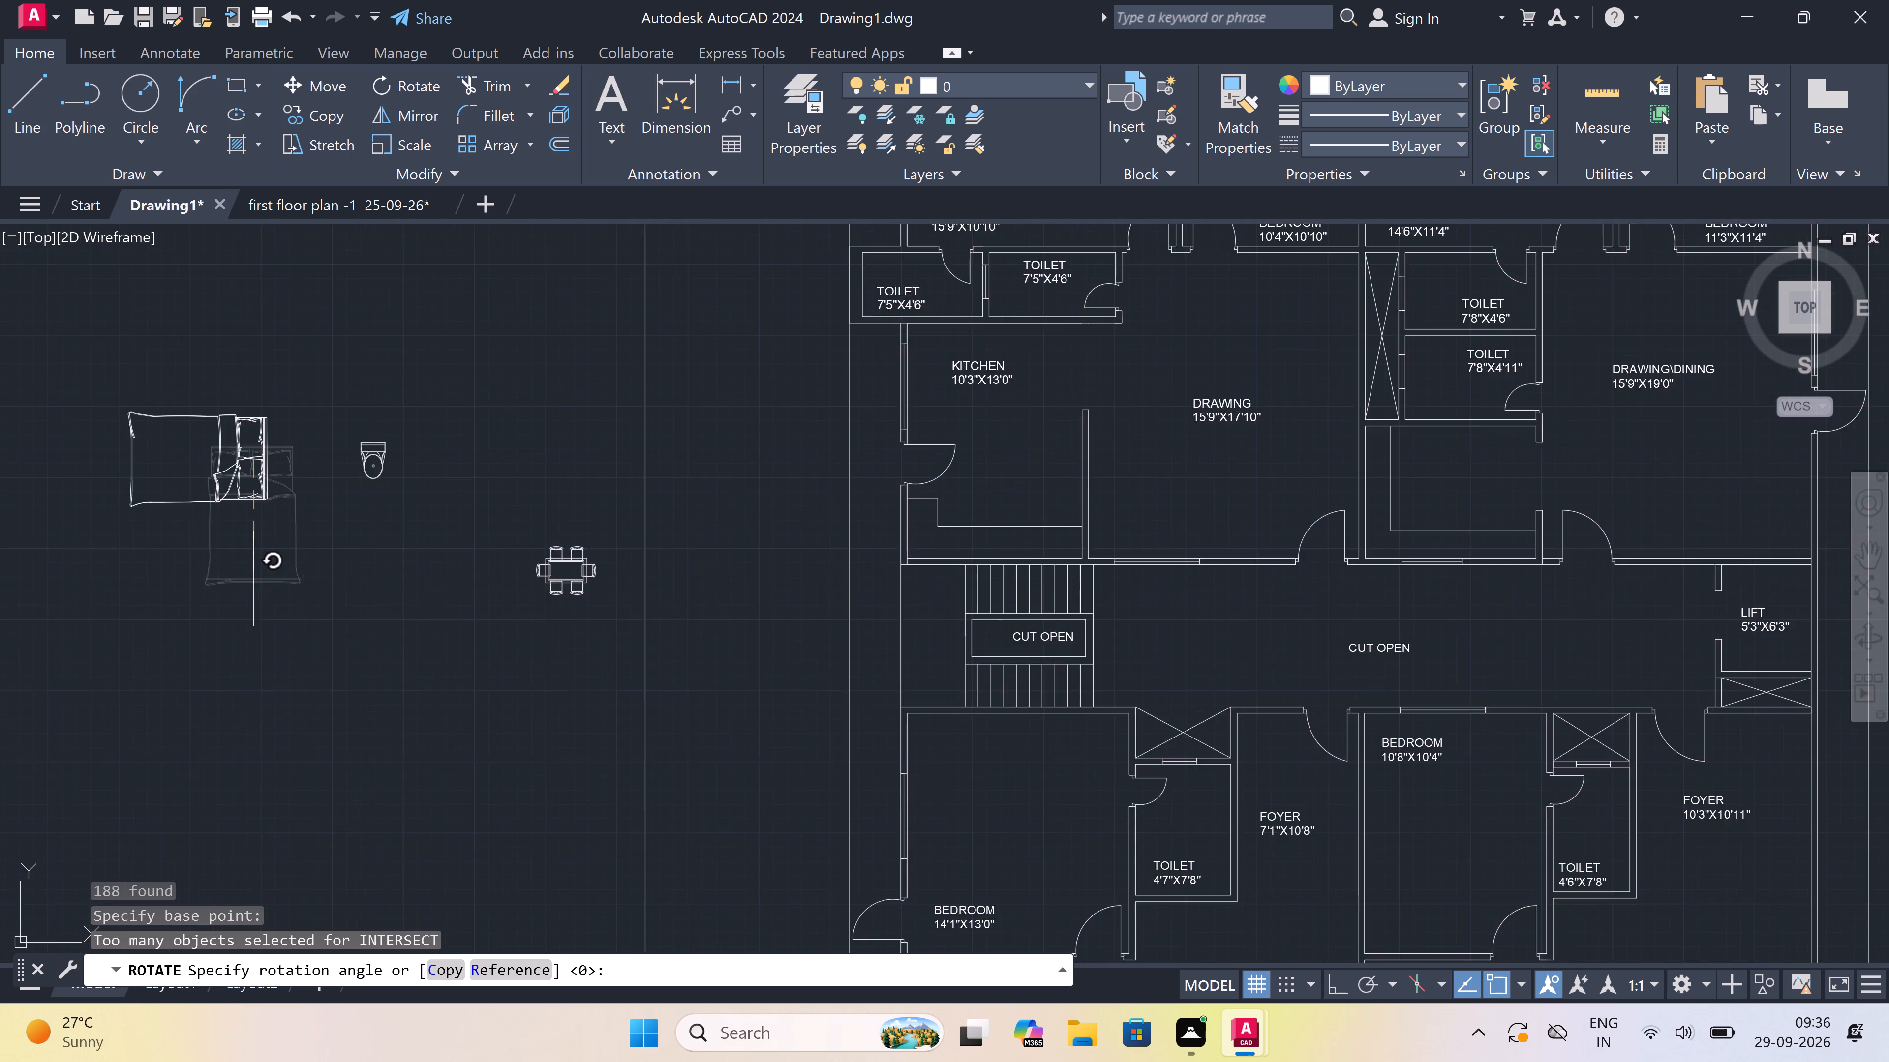
pyautogui.scroll(-2, 251, 509)
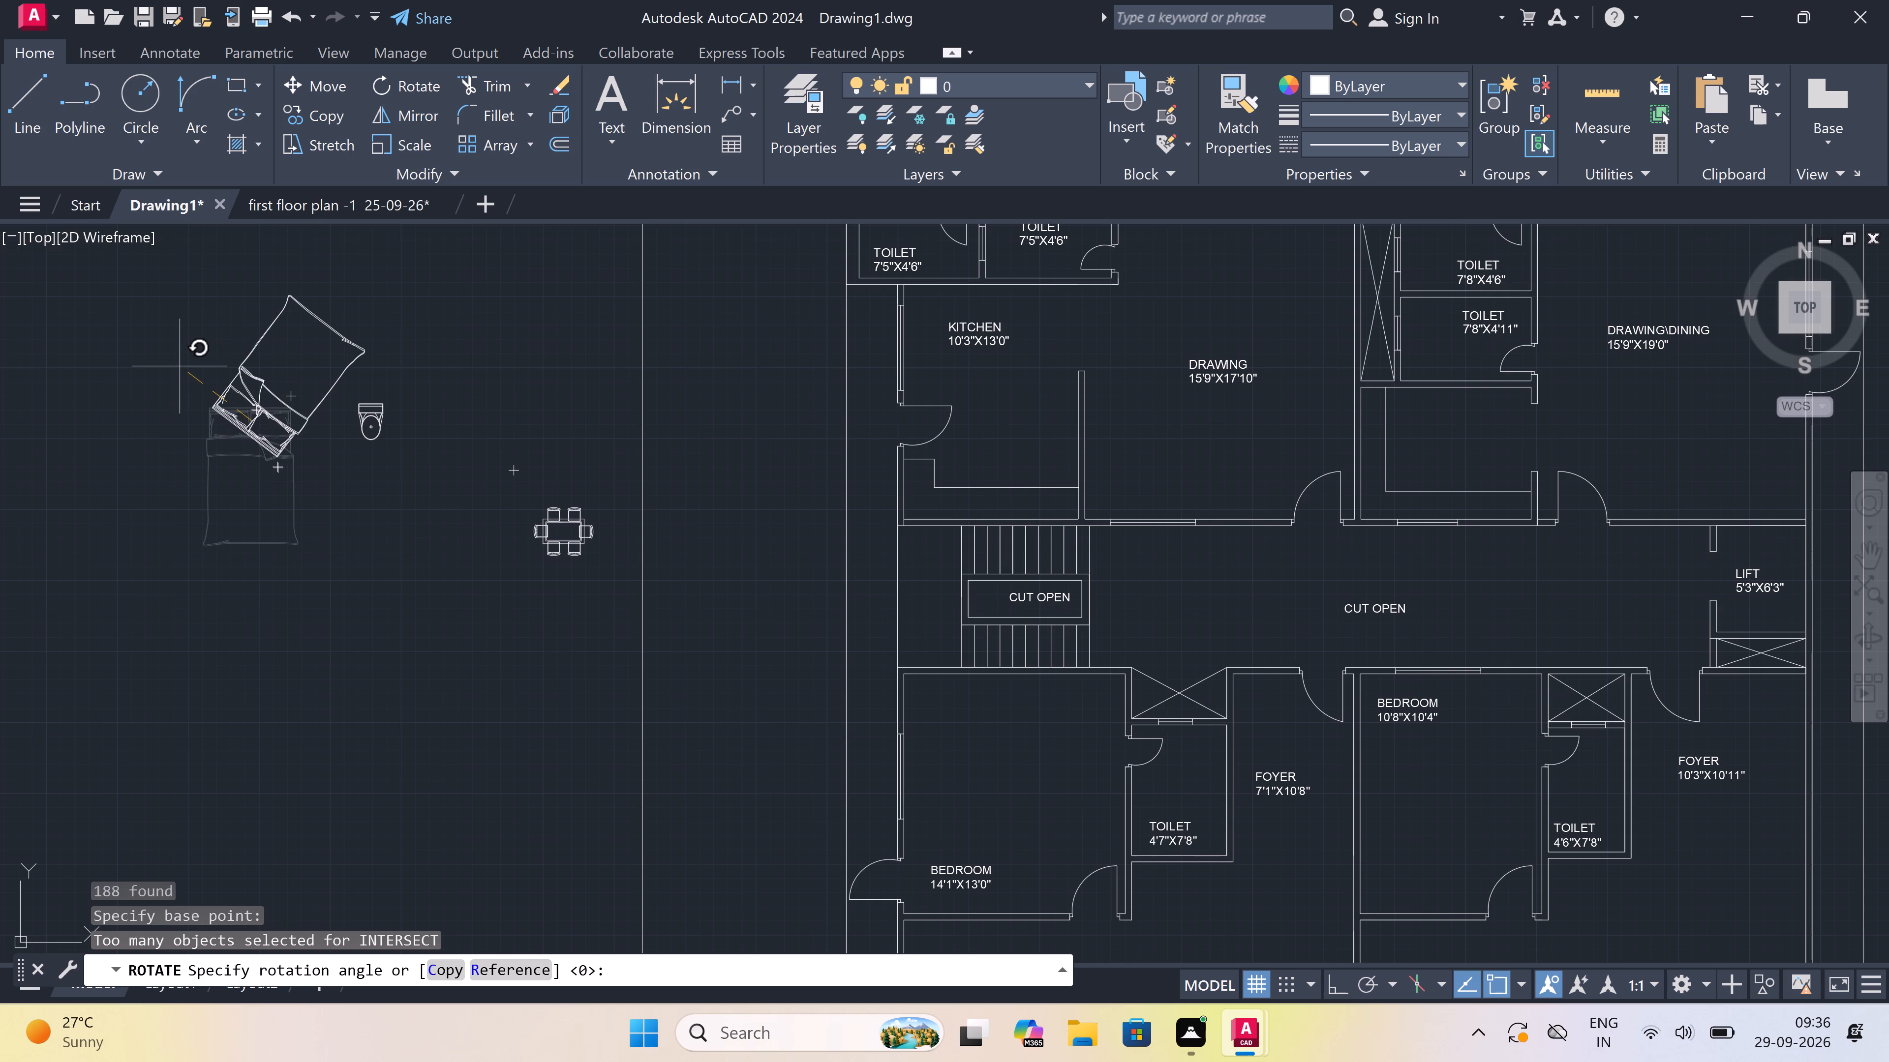
pyautogui.press('F8')
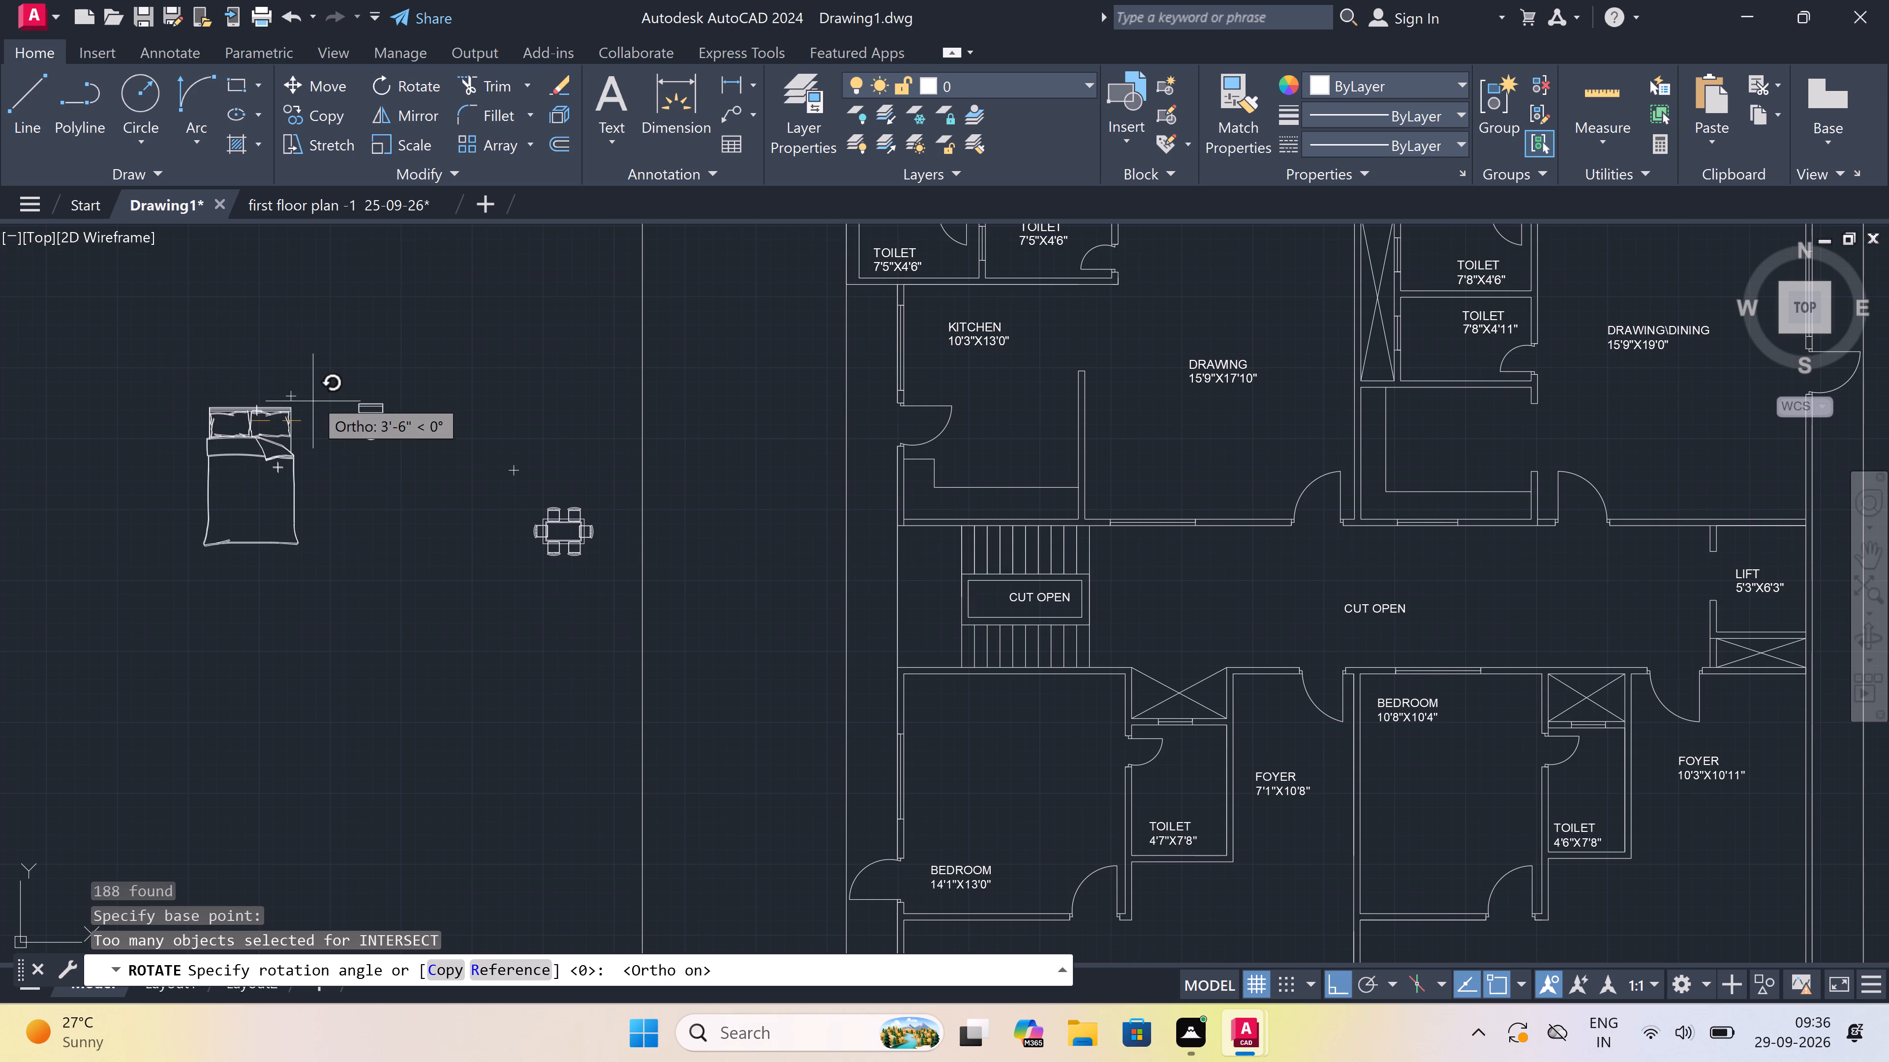
pyautogui.scroll(2, 237, 376)
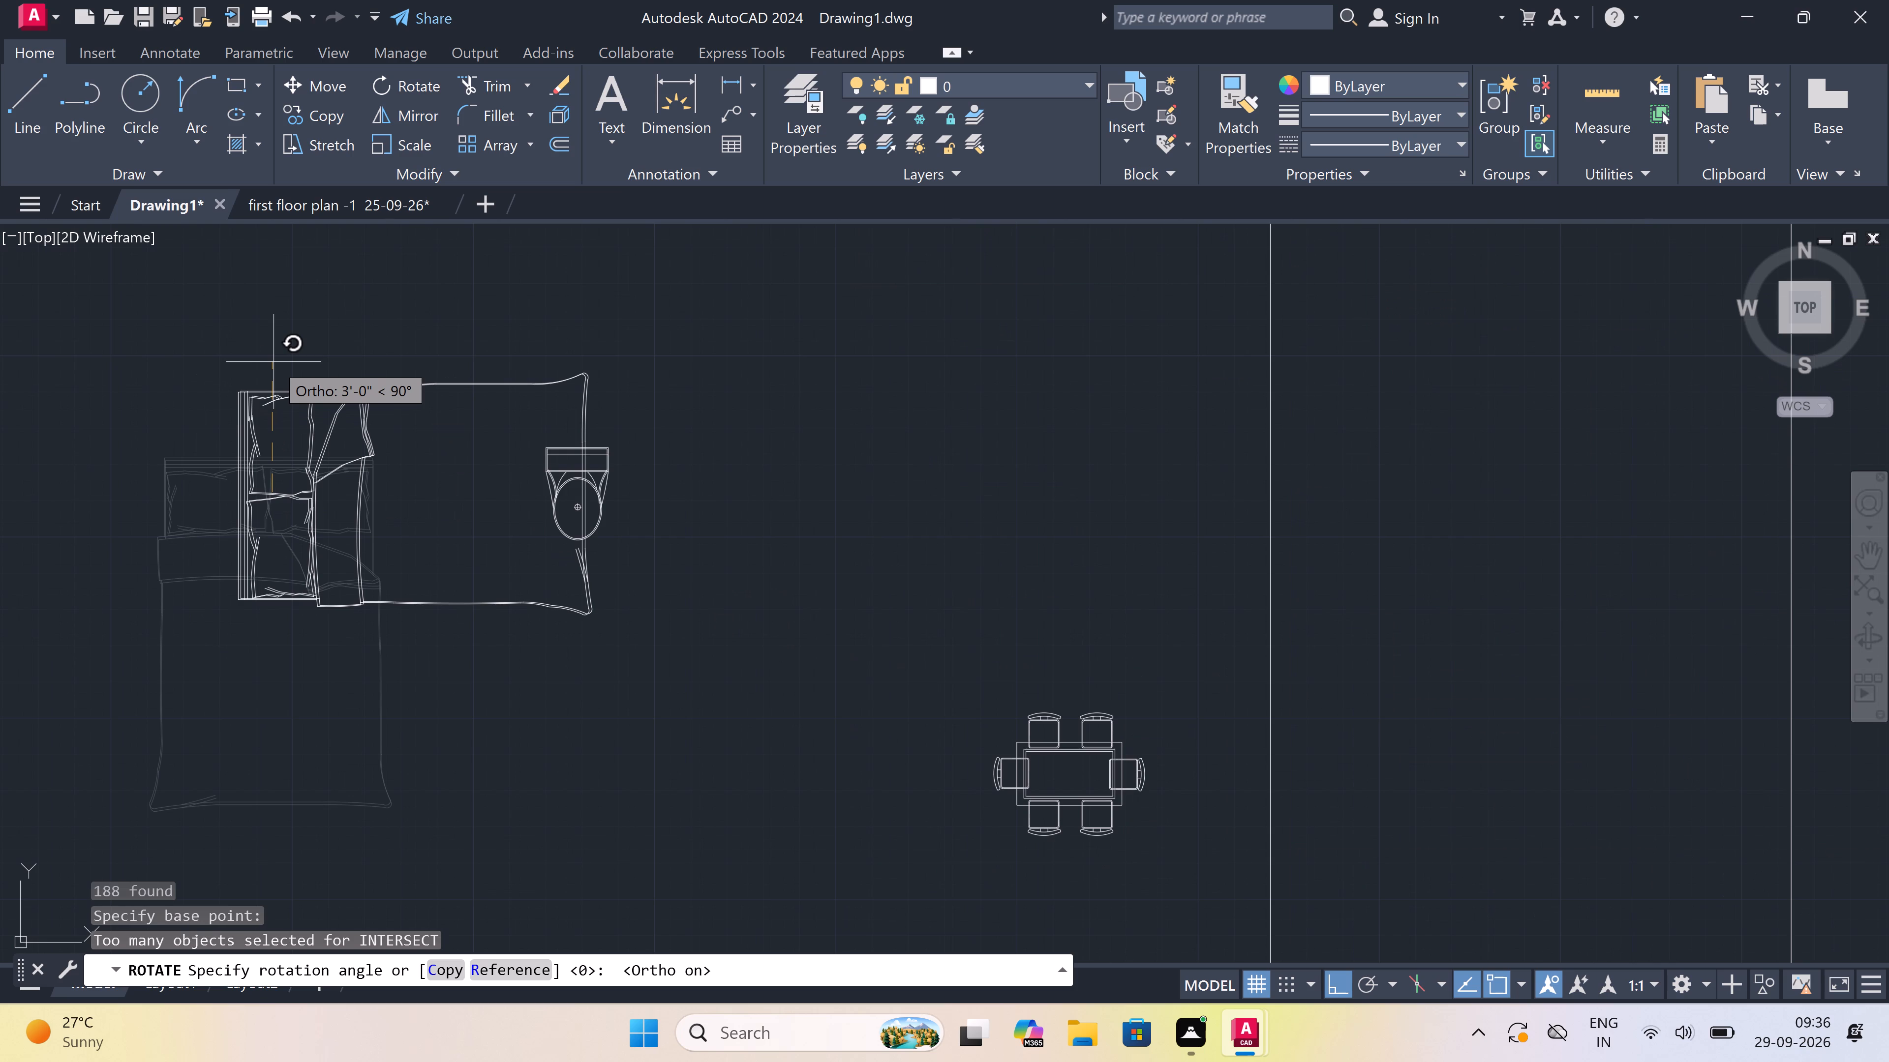
pyautogui.click(272, 359)
pyautogui.rightClick(272, 359)
pyautogui.click(272, 359)
pyautogui.rightClick(272, 359)
pyautogui.click(272, 359)
pyautogui.rightClick(272, 359)
pyautogui.click(272, 359)
pyautogui.rightClick(272, 359)
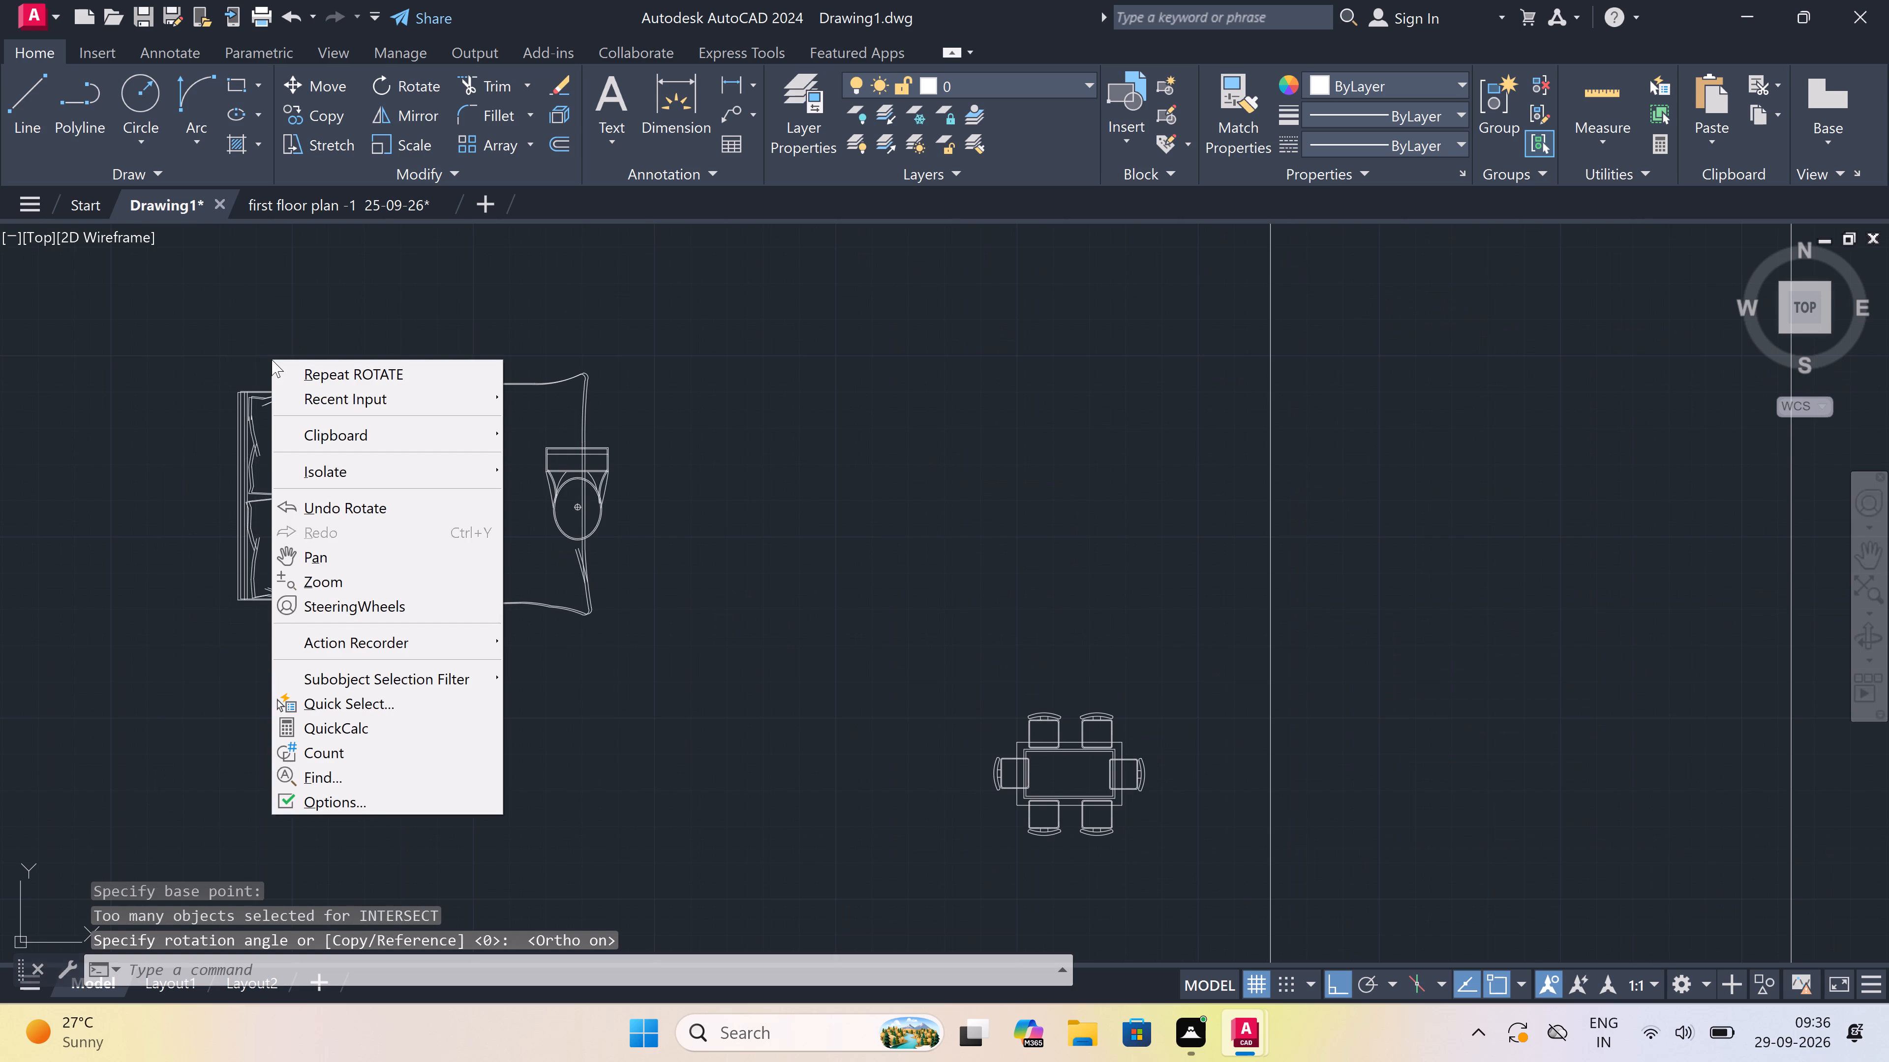
pyautogui.click(98, 592)
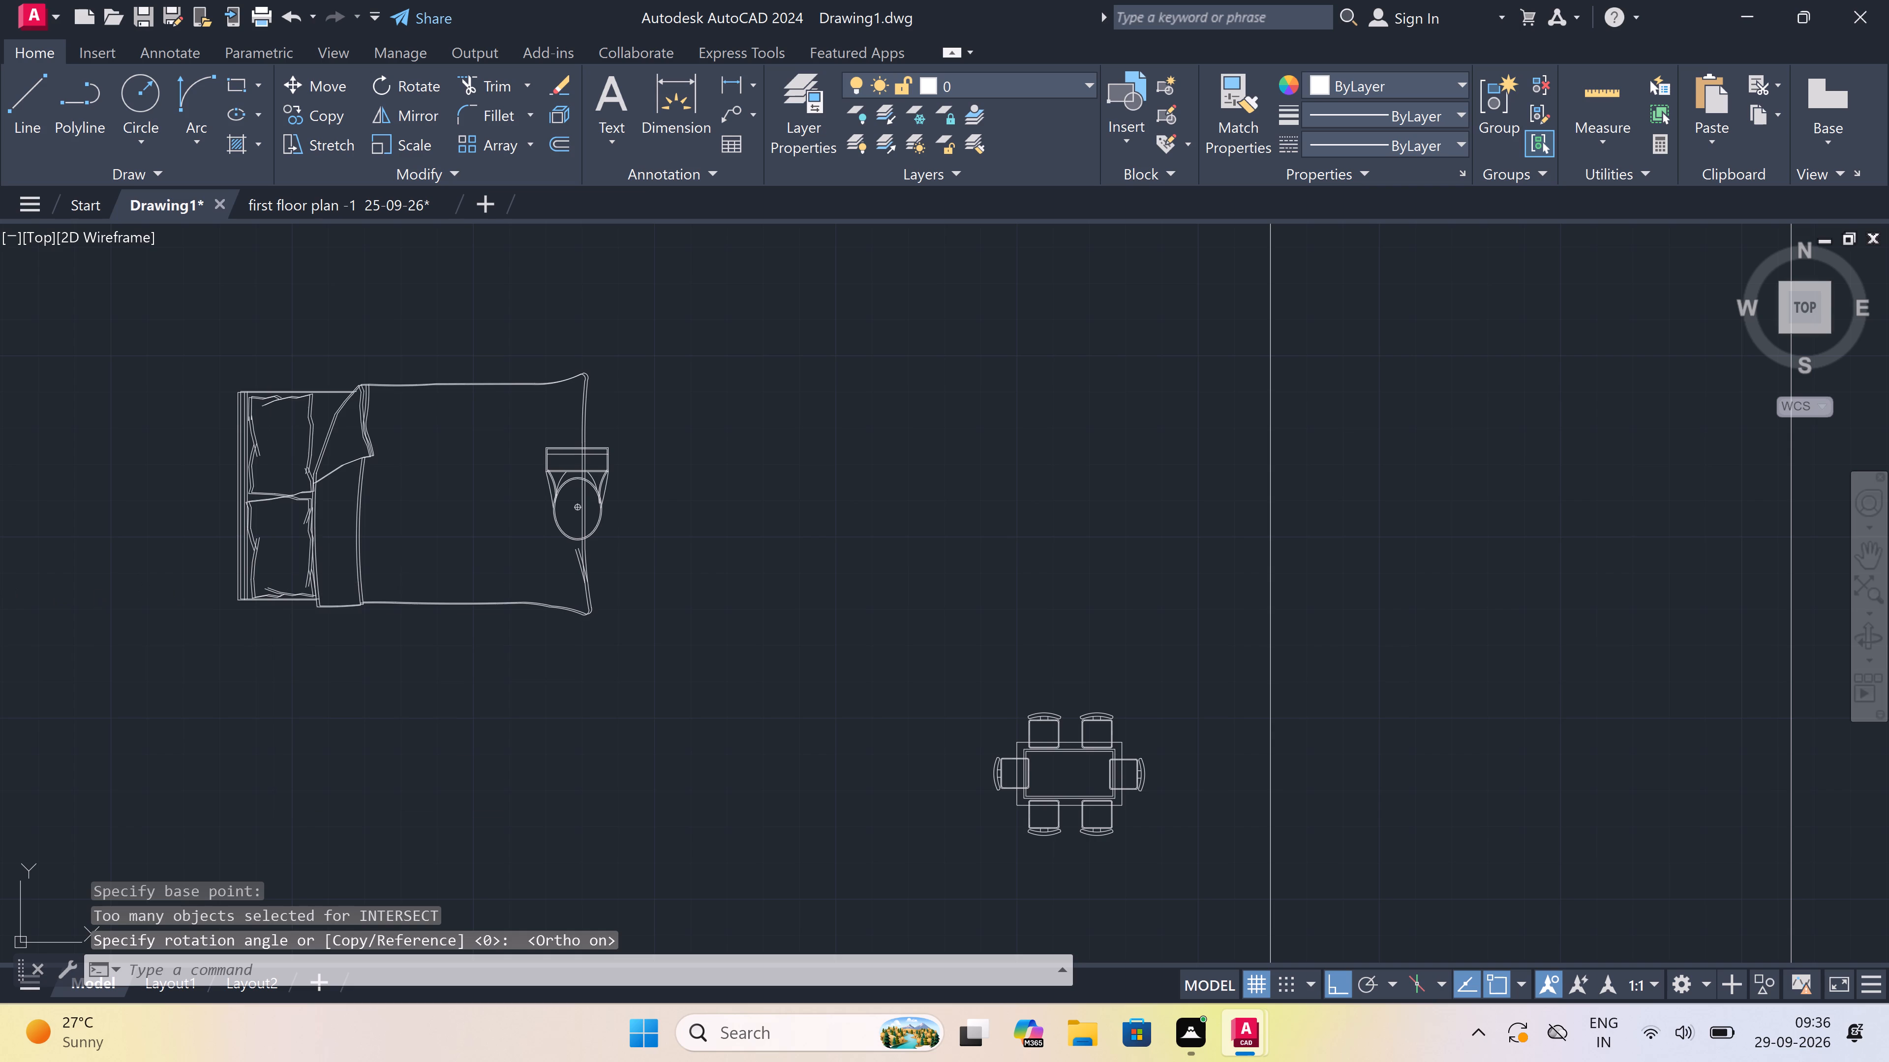
pyautogui.press('Escape')
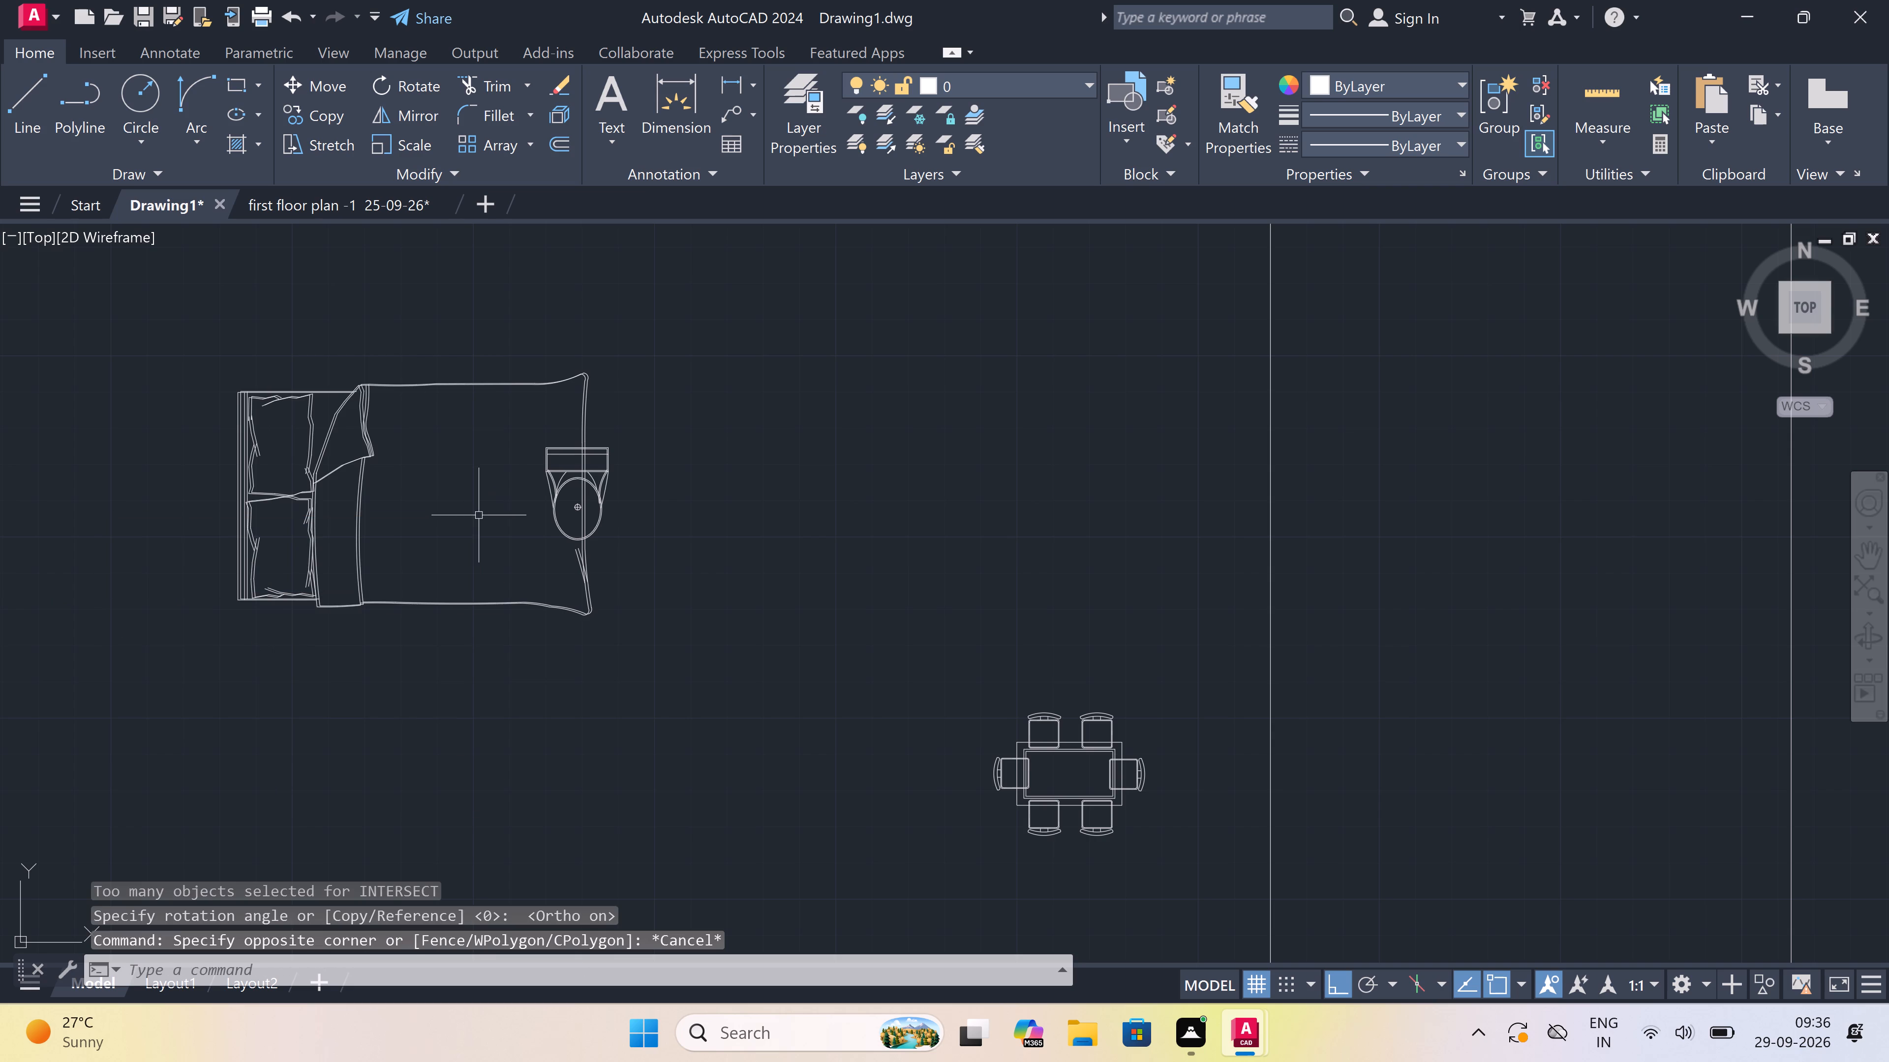
# Move the source WC horizontally off the rotated bed into the clear space east of it.
pyautogui.scroll(2, 574, 489)
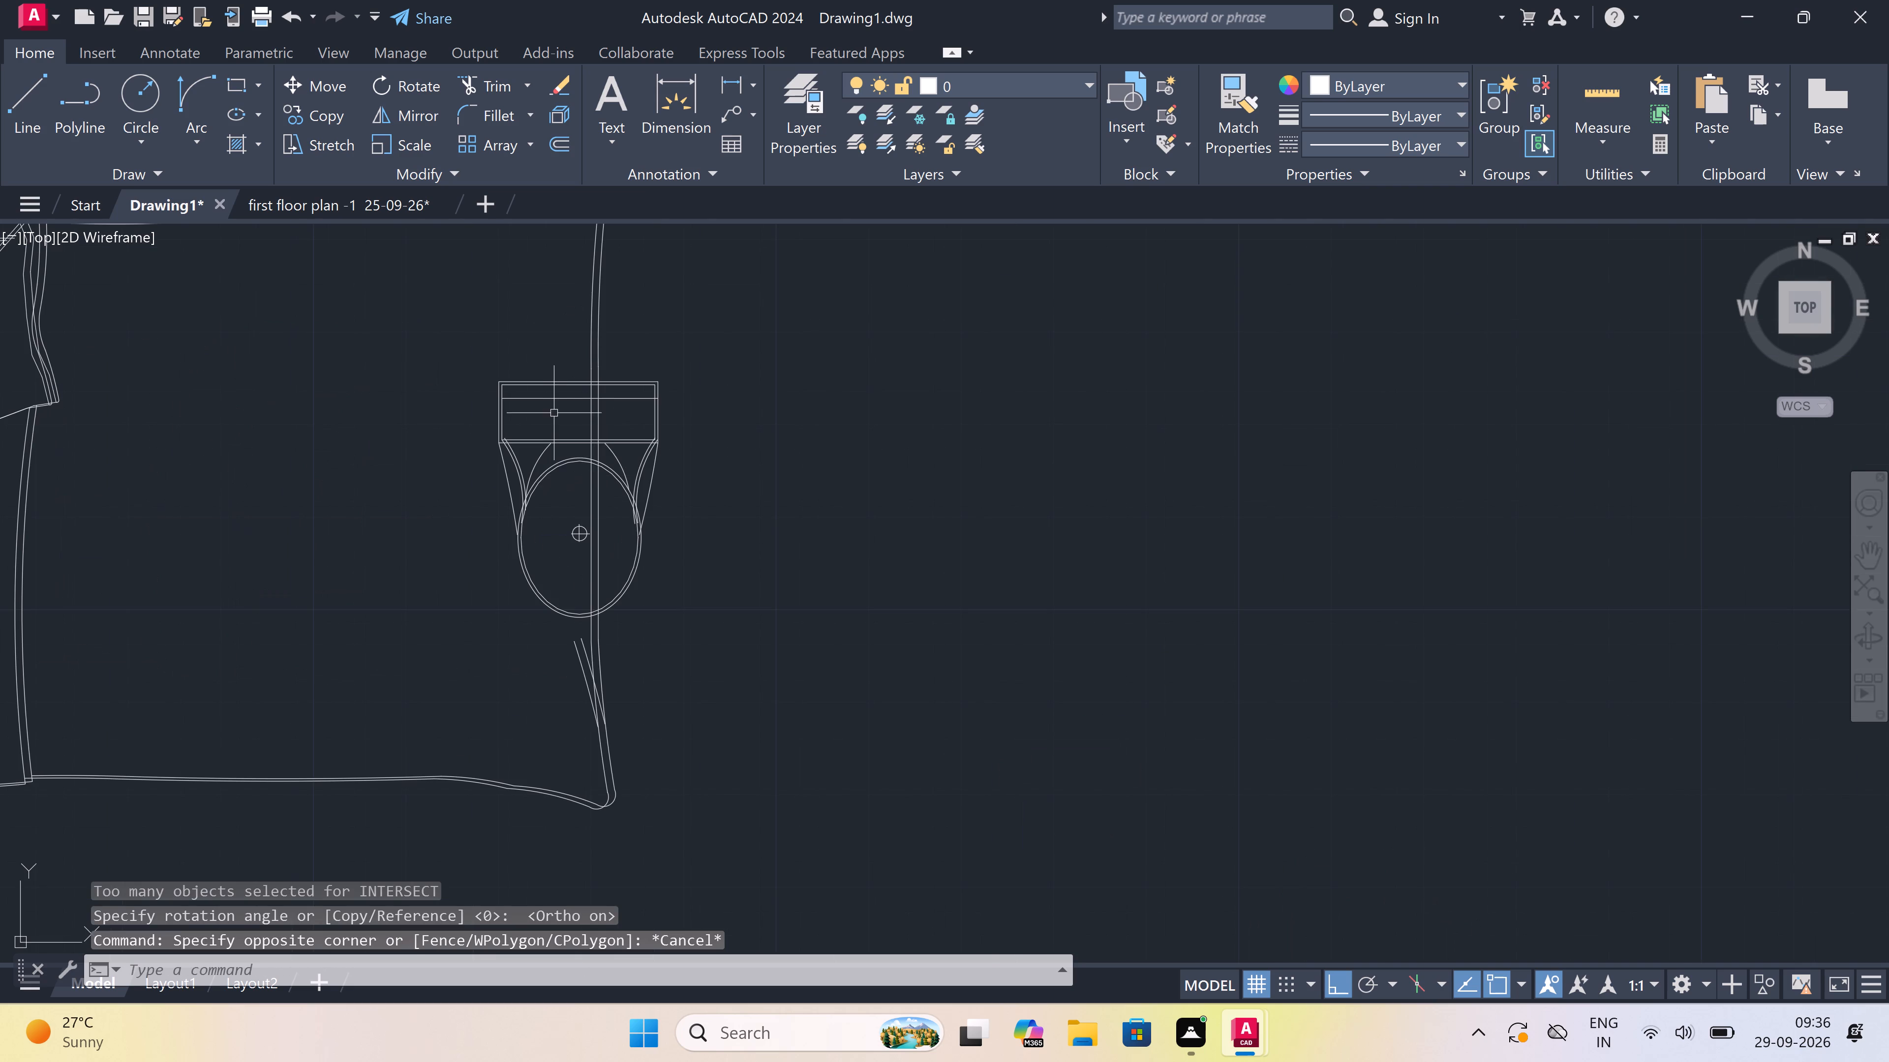
pyautogui.click(550, 413)
pyautogui.click(429, 455)
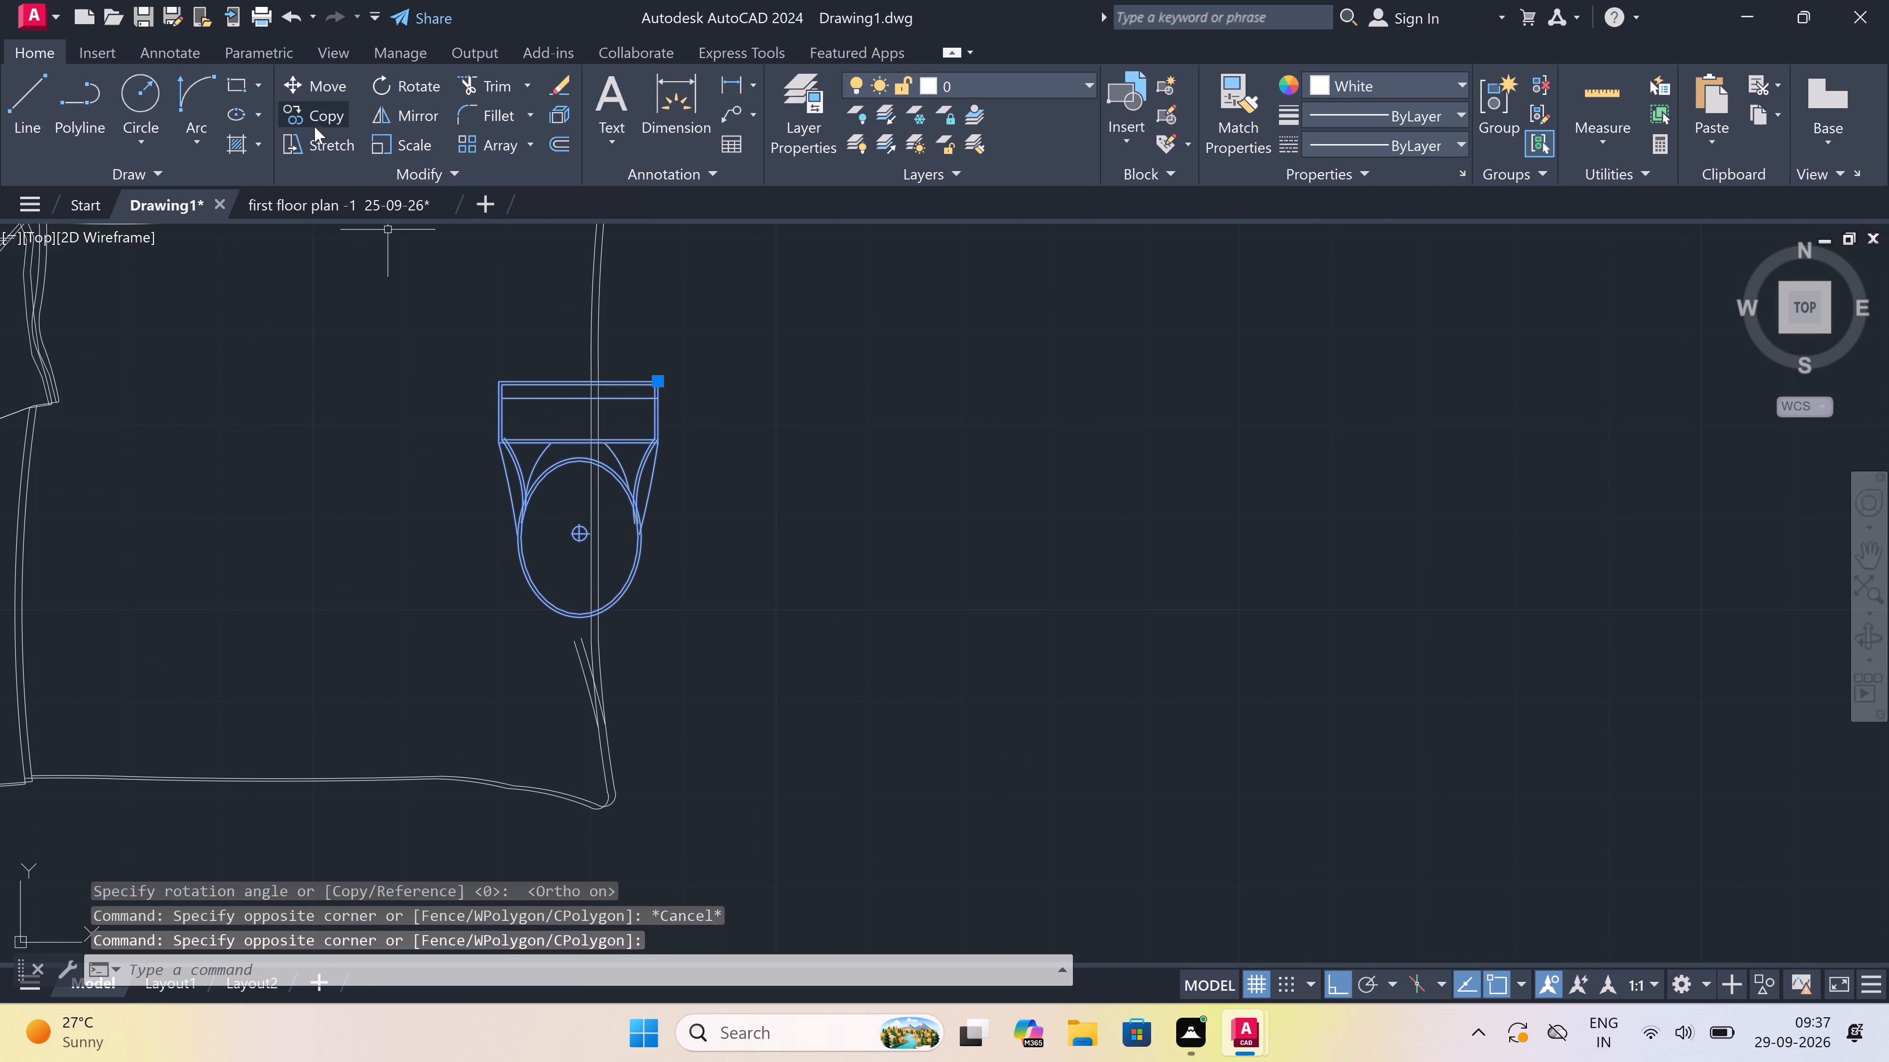
pyautogui.click(327, 81)
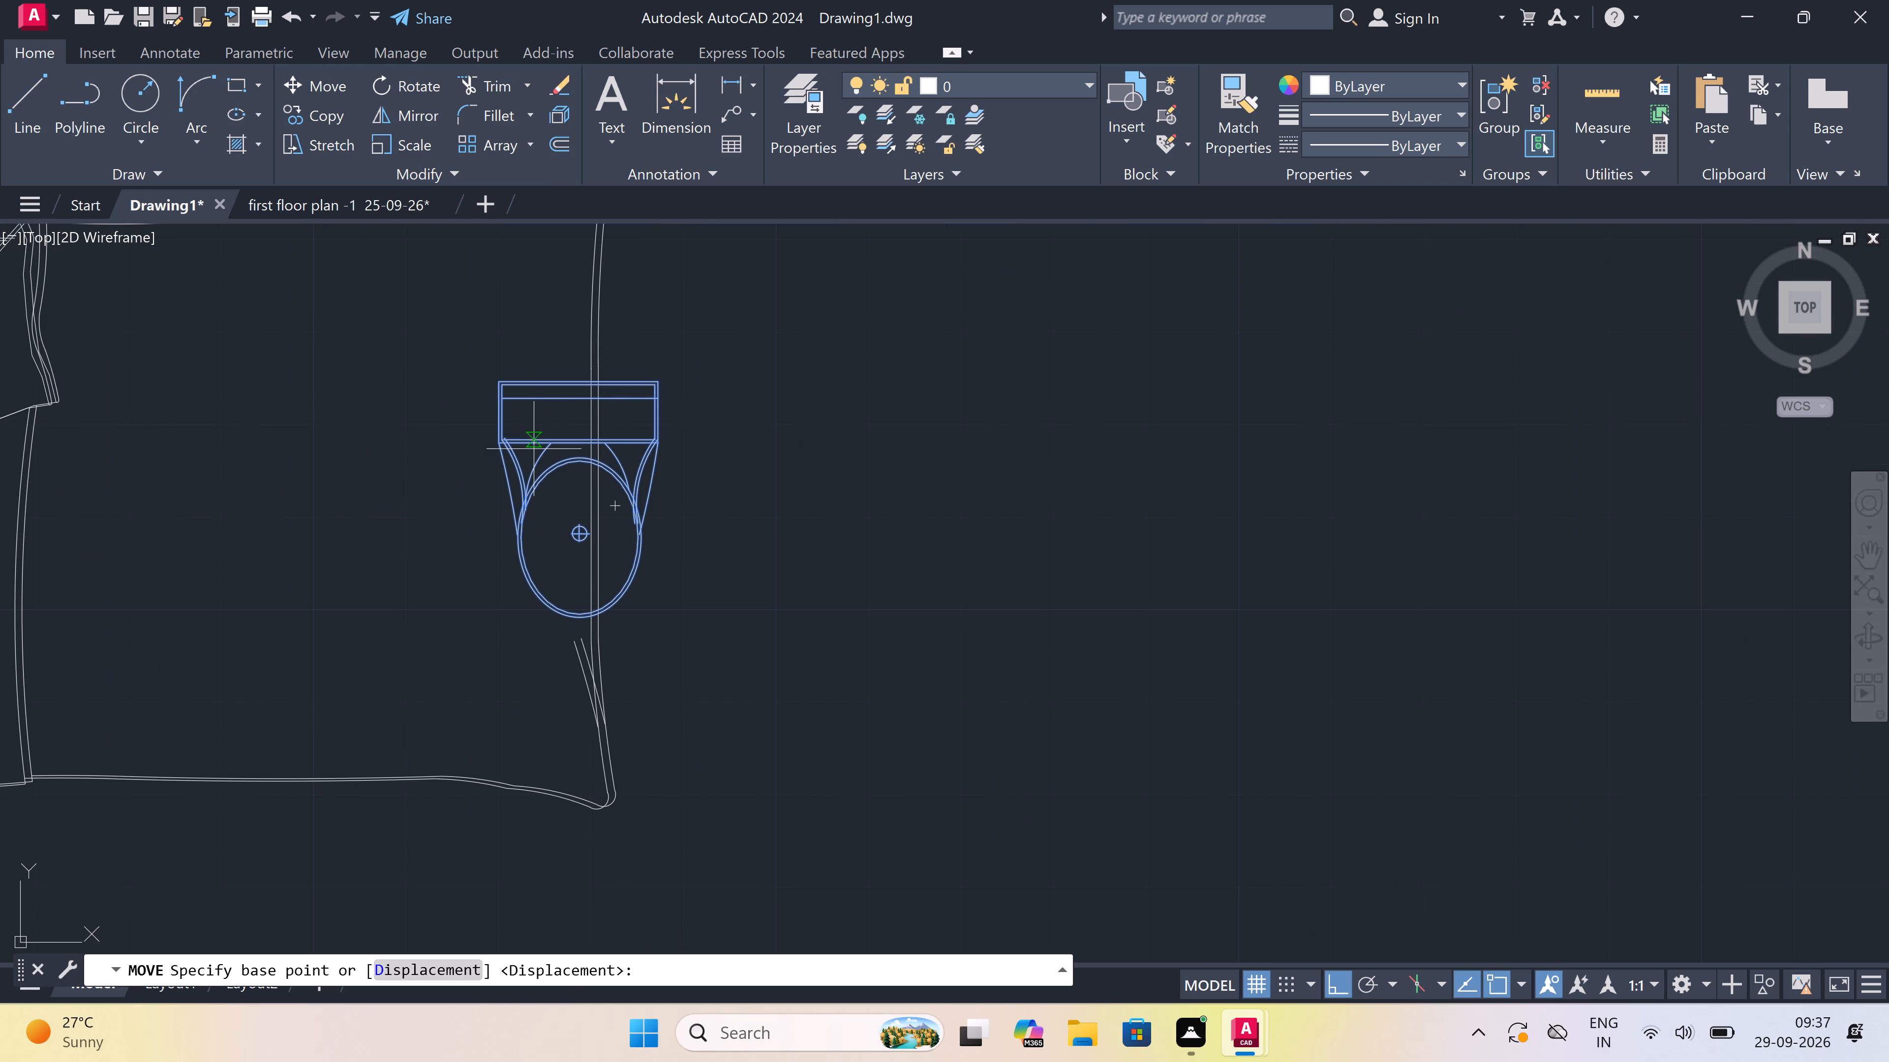
pyautogui.click(534, 450)
pyautogui.click(1163, 567)
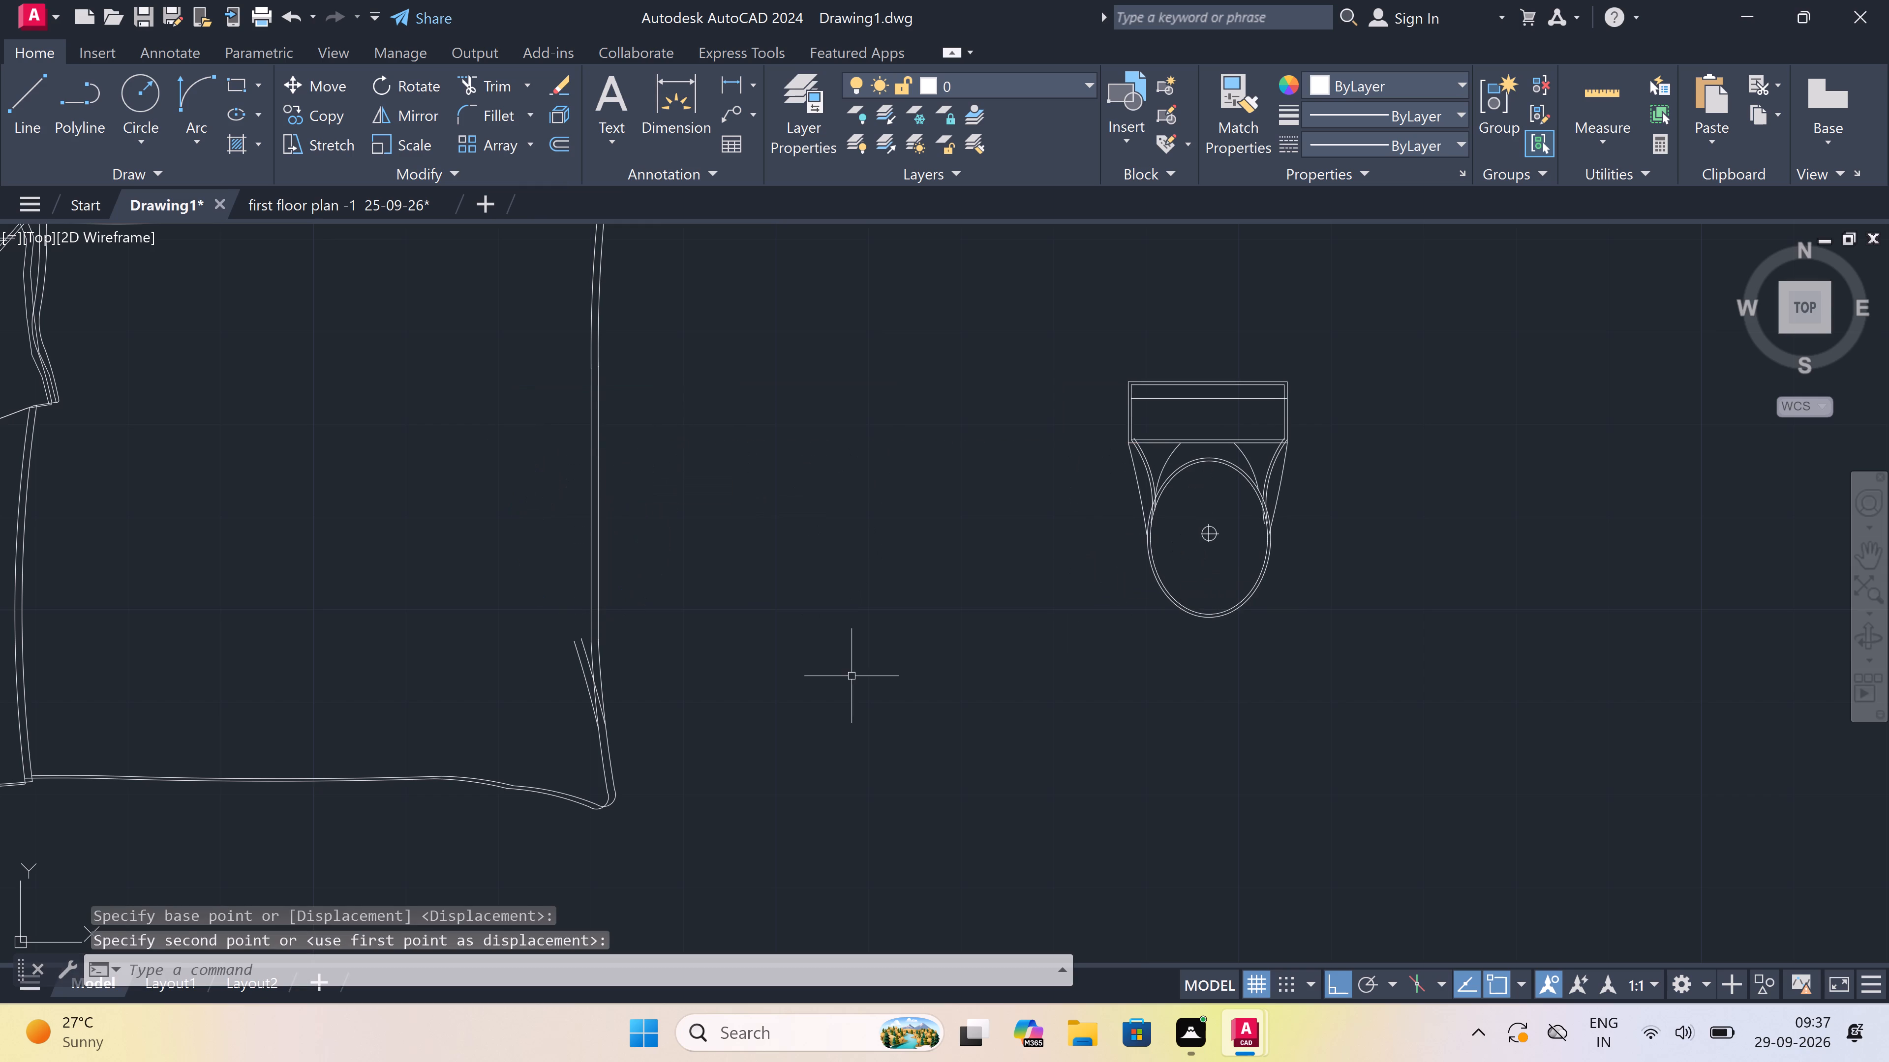
pyautogui.press('Escape')
# Copy the rotated source bed from outside the sheet border into the 15'9"X10'10" bedroom, with its headboard near the west wall.
pyautogui.scroll(-3, 838, 669)
pyautogui.click(794, 478)
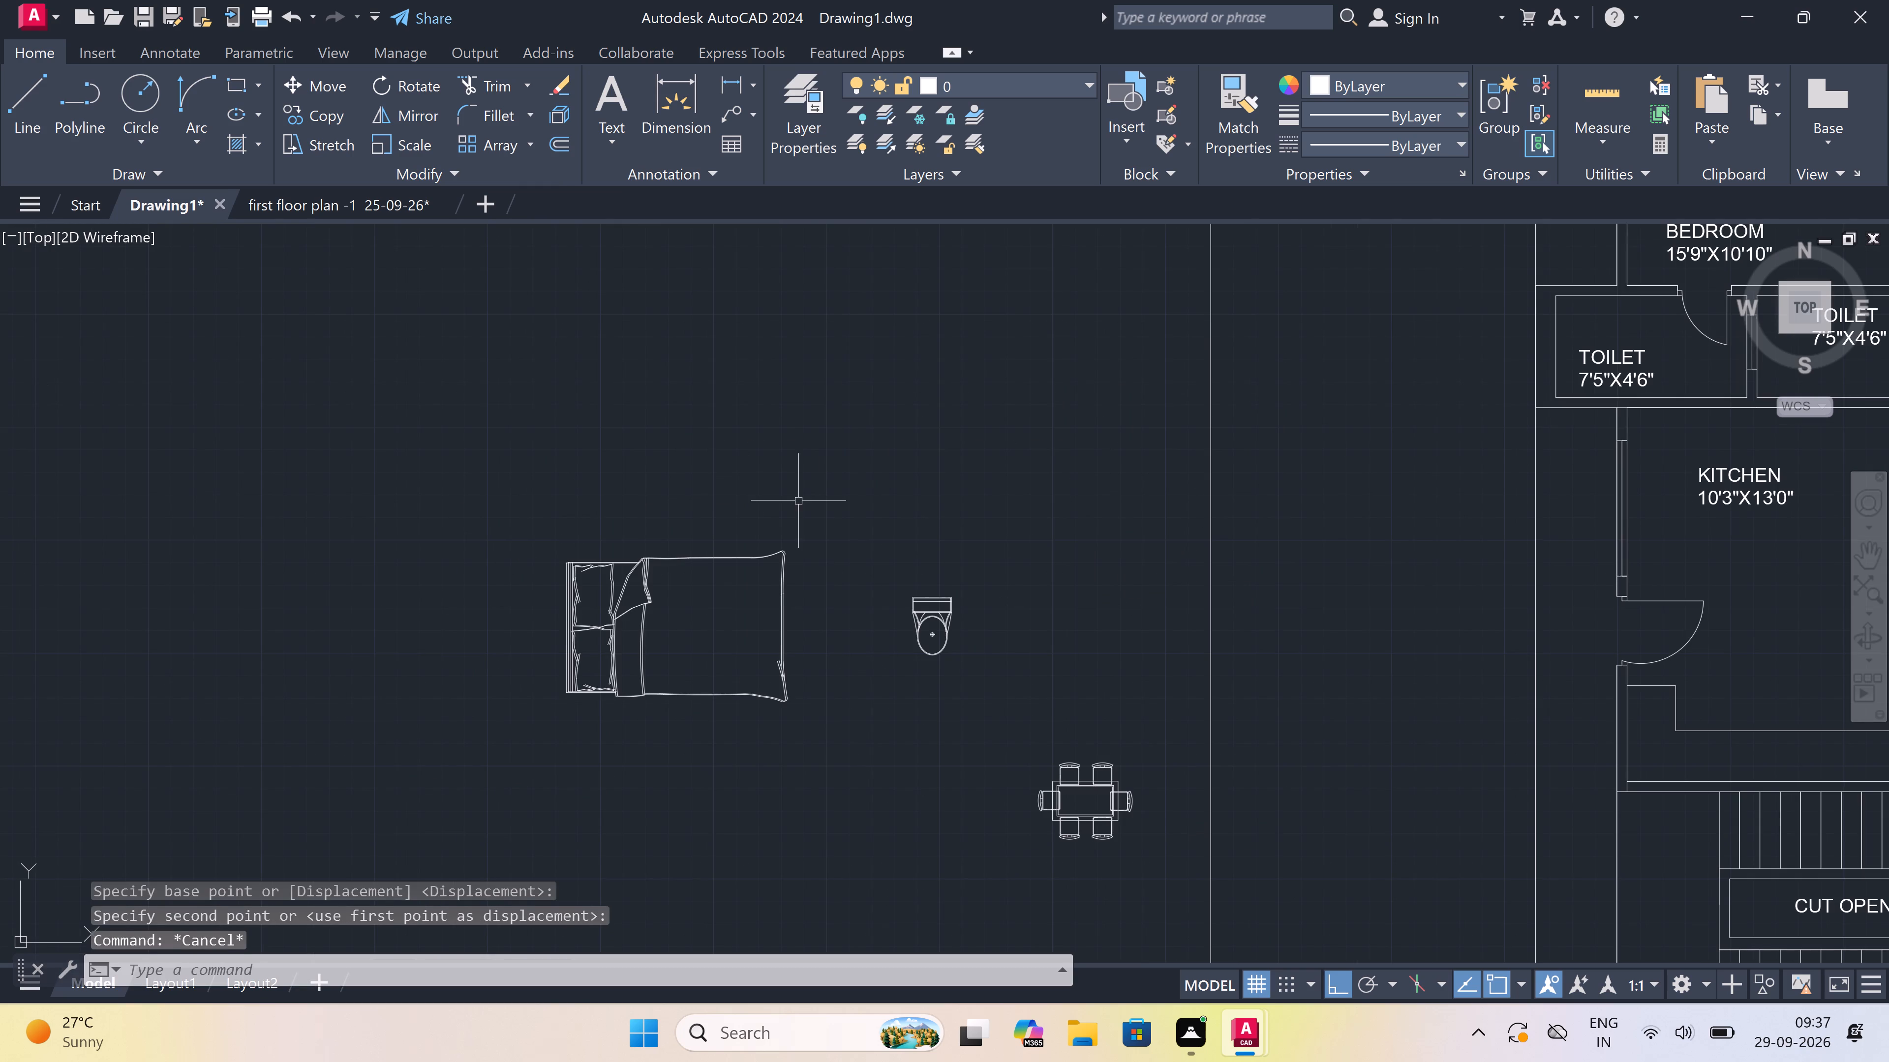
pyautogui.moveTo(427, 752); pyautogui.dragTo(456, 749)
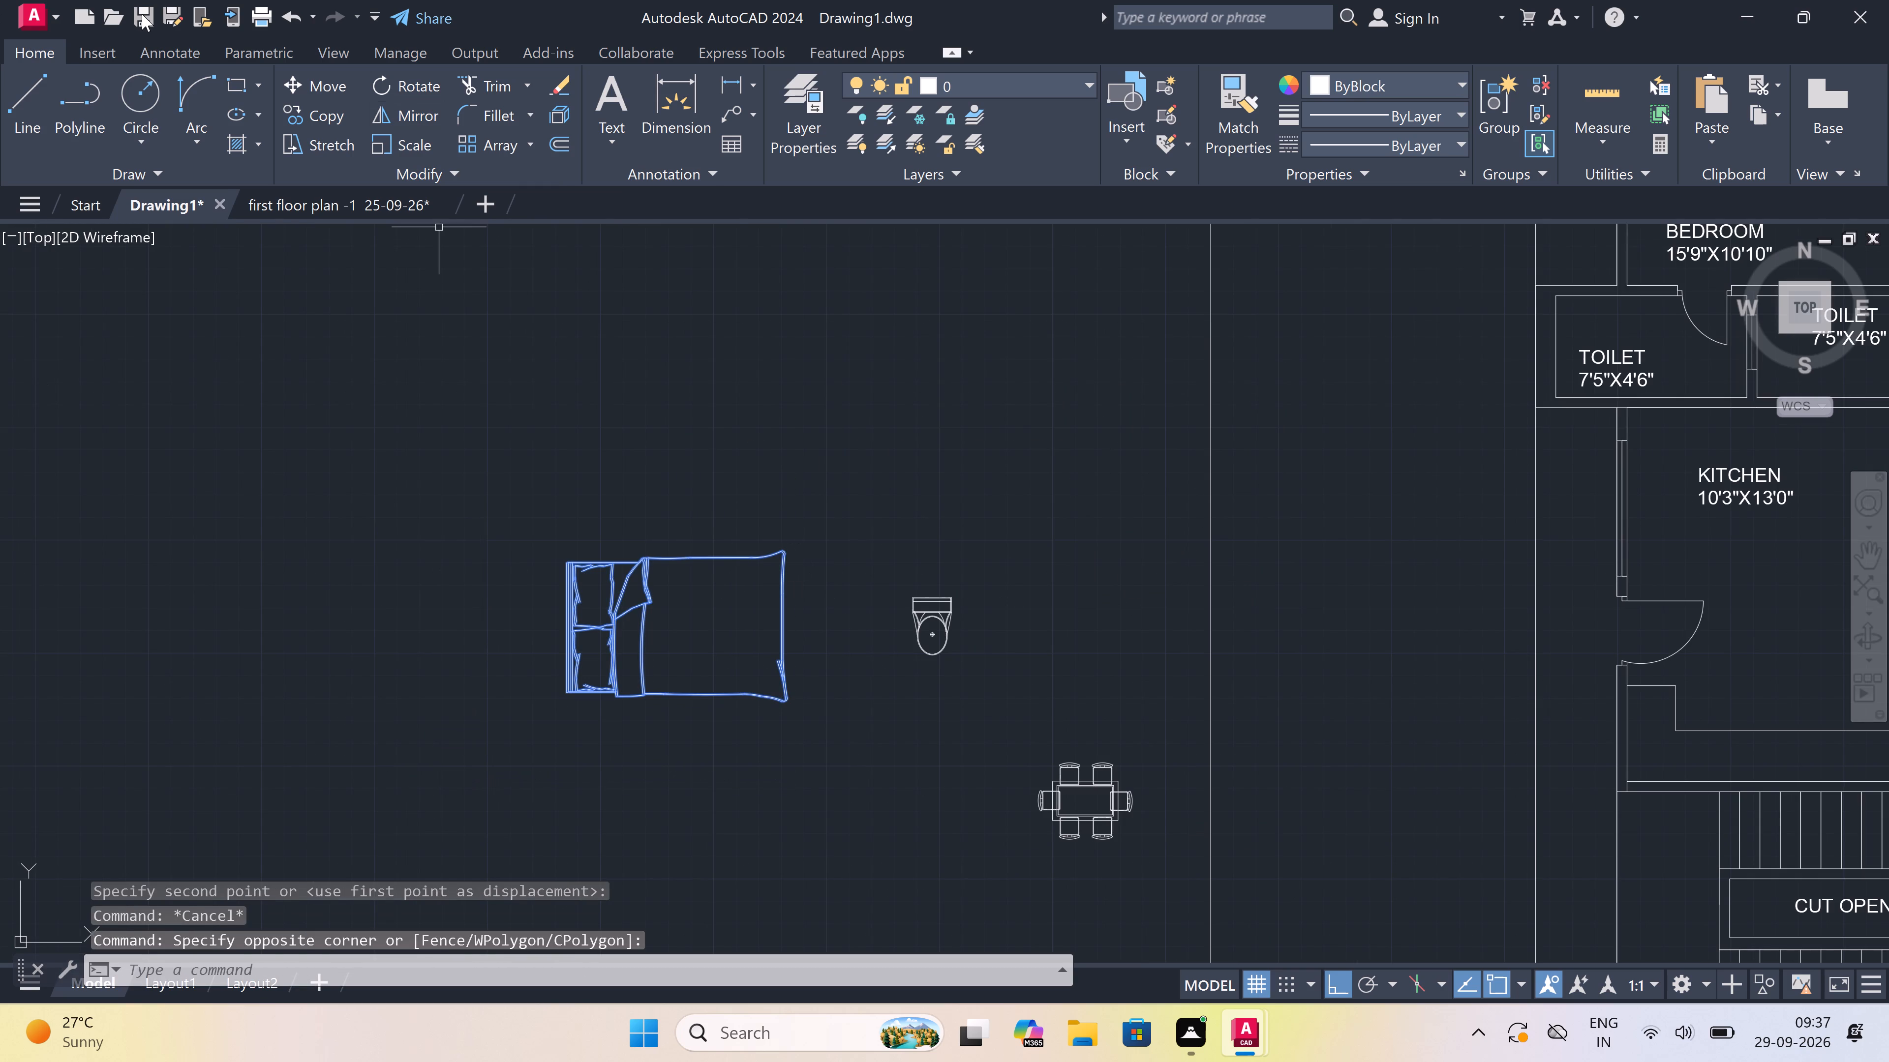
pyautogui.click(307, 119)
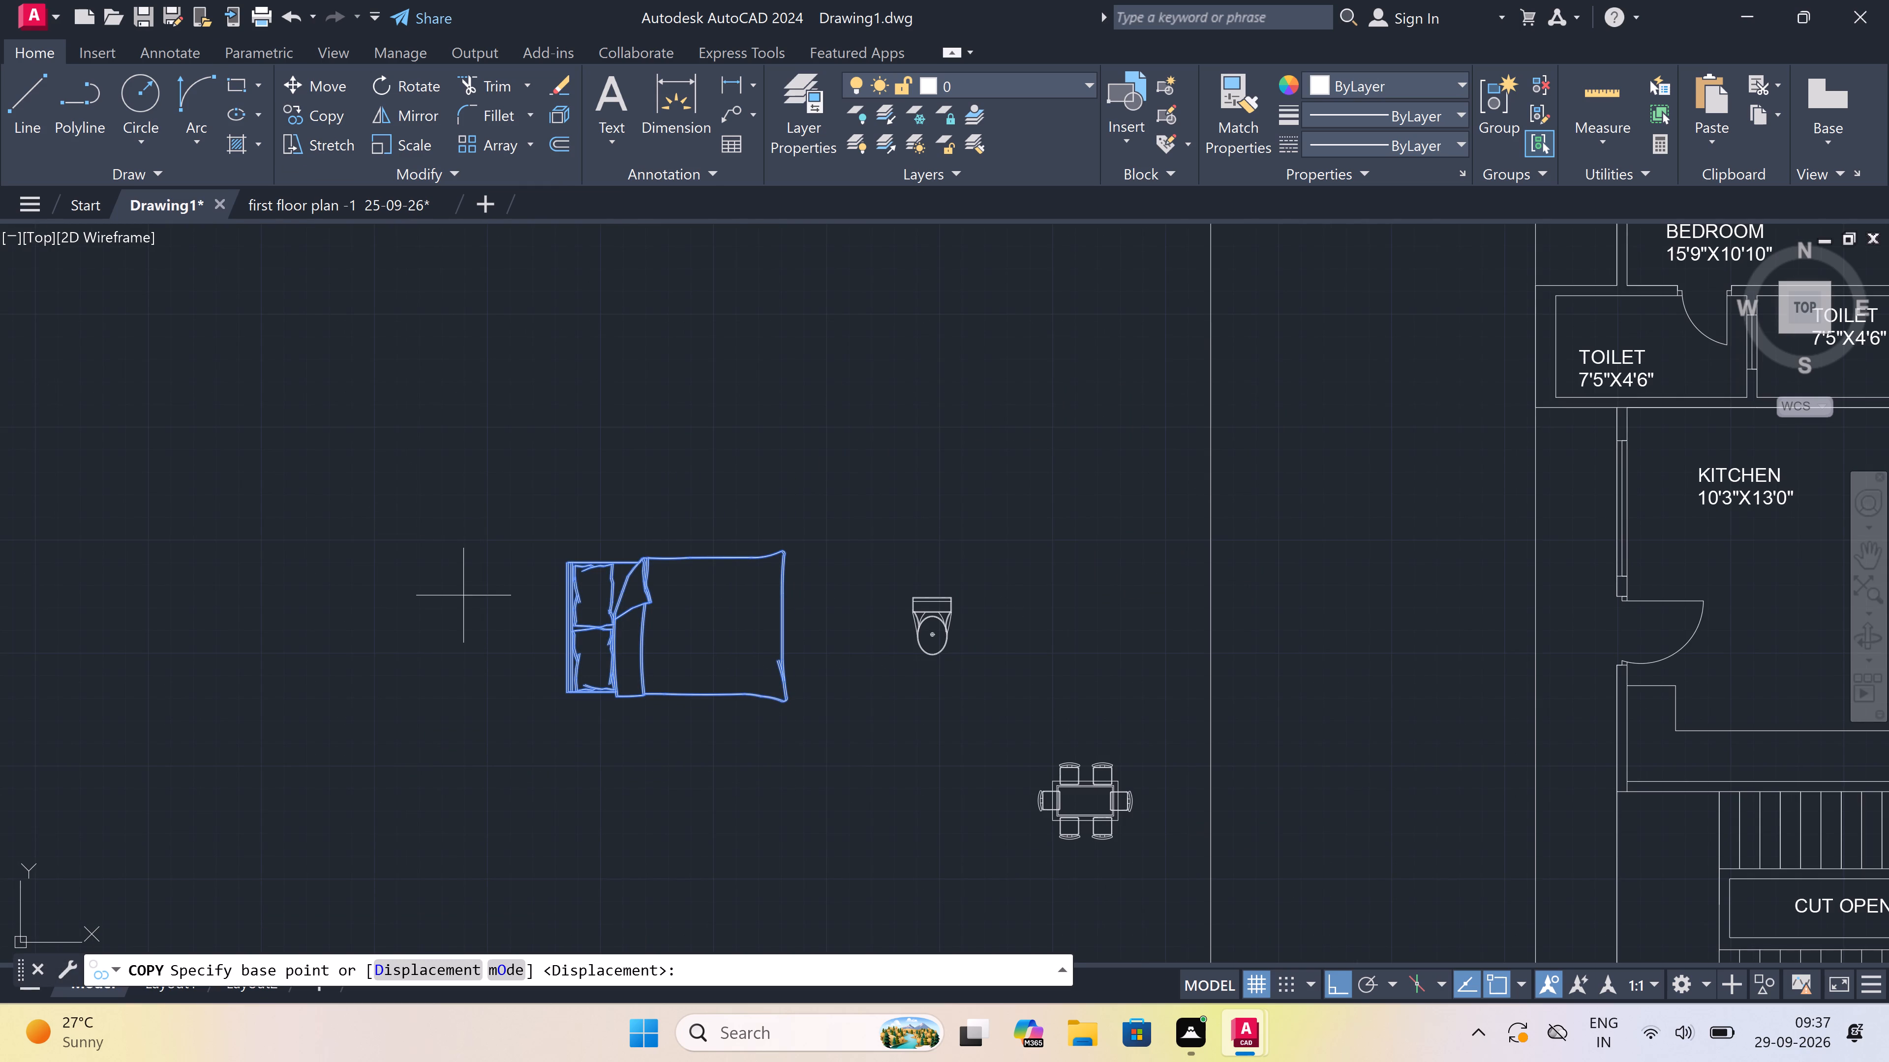
pyautogui.scroll(1, 620, 634)
pyautogui.scroll(2, 489, 616)
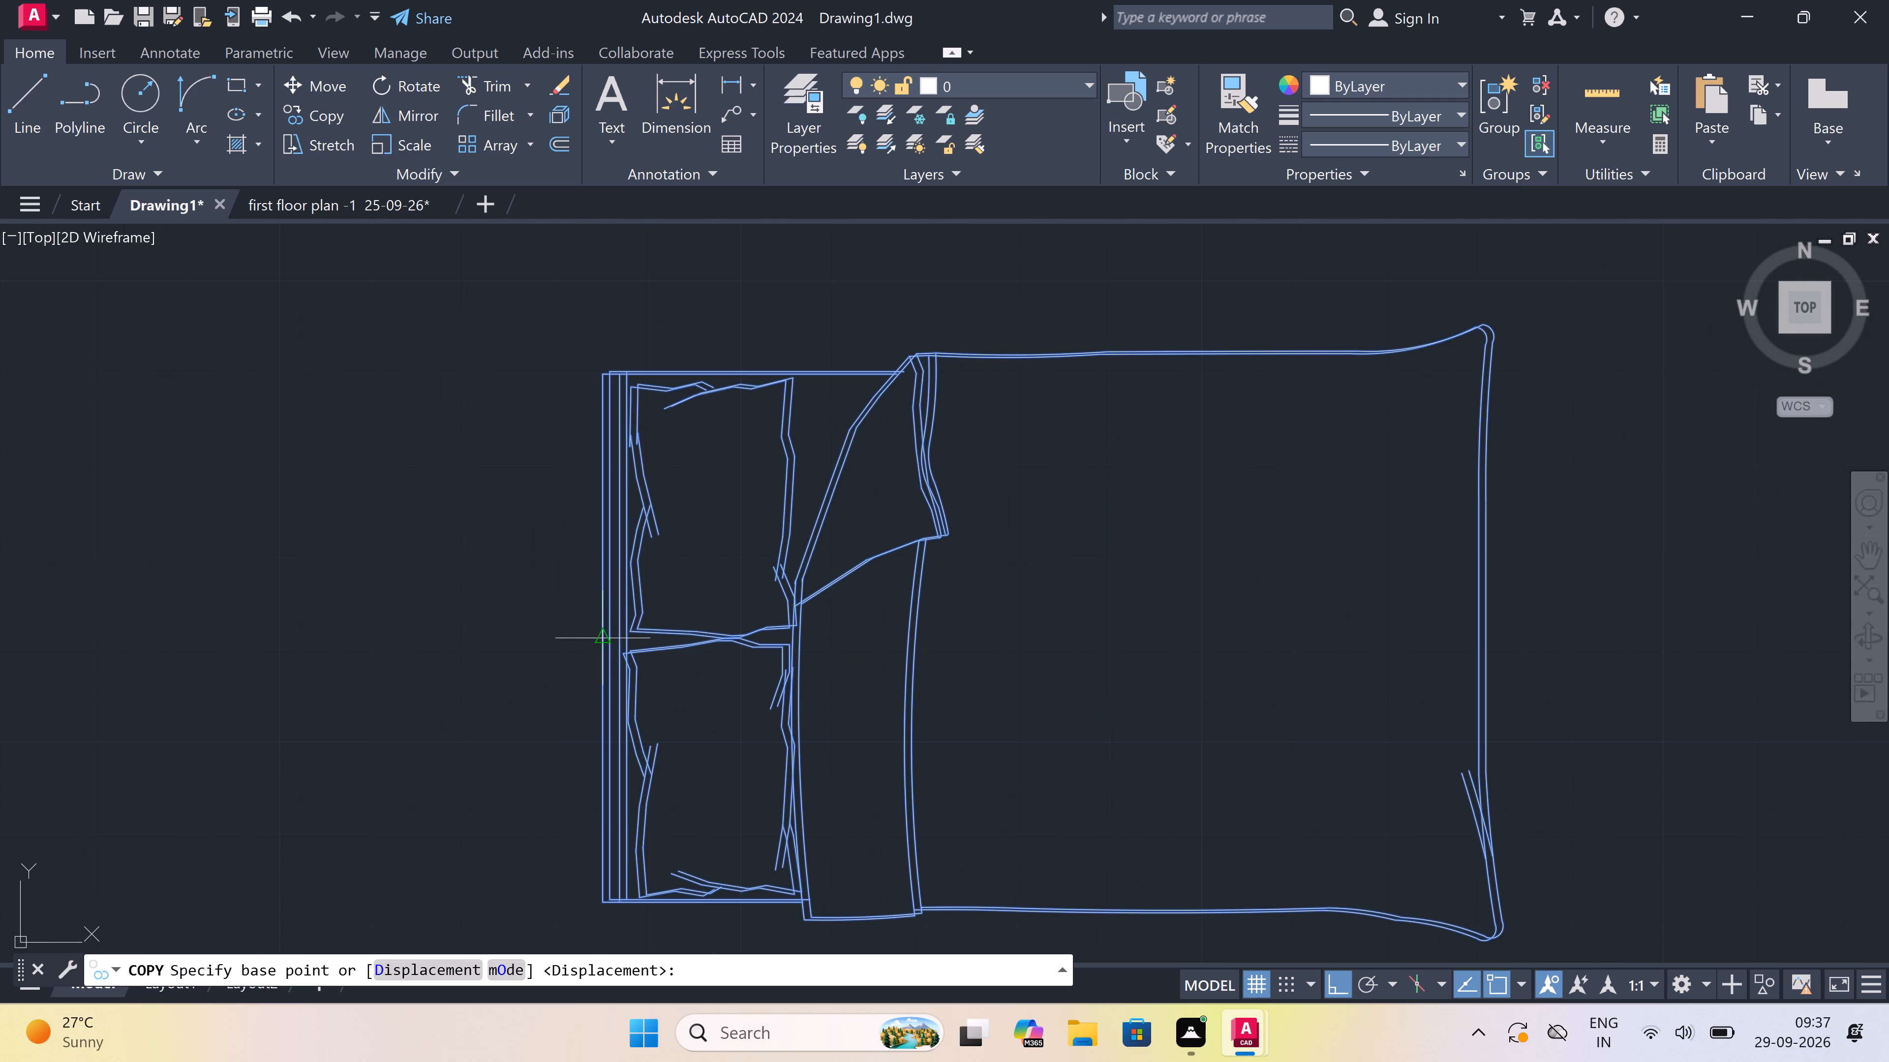
pyautogui.moveTo(621, 663); pyautogui.dragTo(633, 678)
pyautogui.moveTo(725, 714); pyautogui.dragTo(739, 747)
pyautogui.scroll(-4, 535, 713)
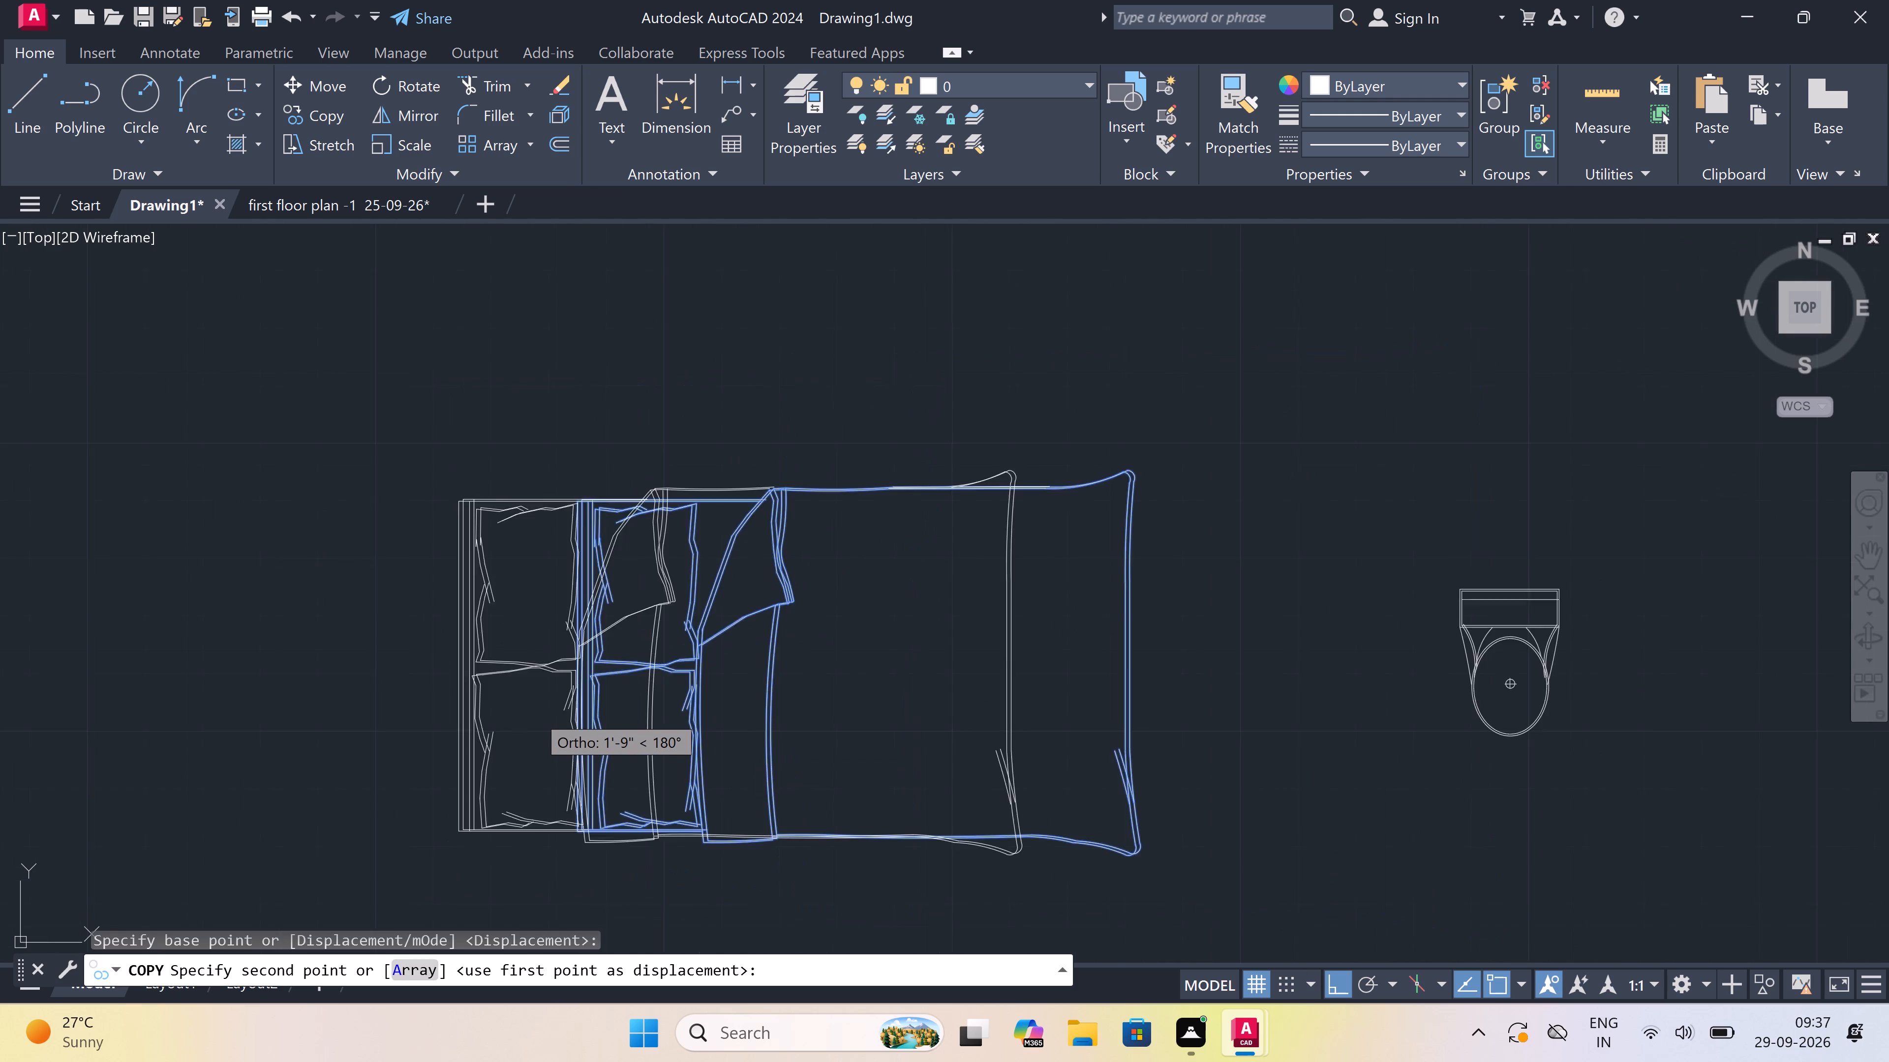
pyautogui.scroll(-3, 535, 713)
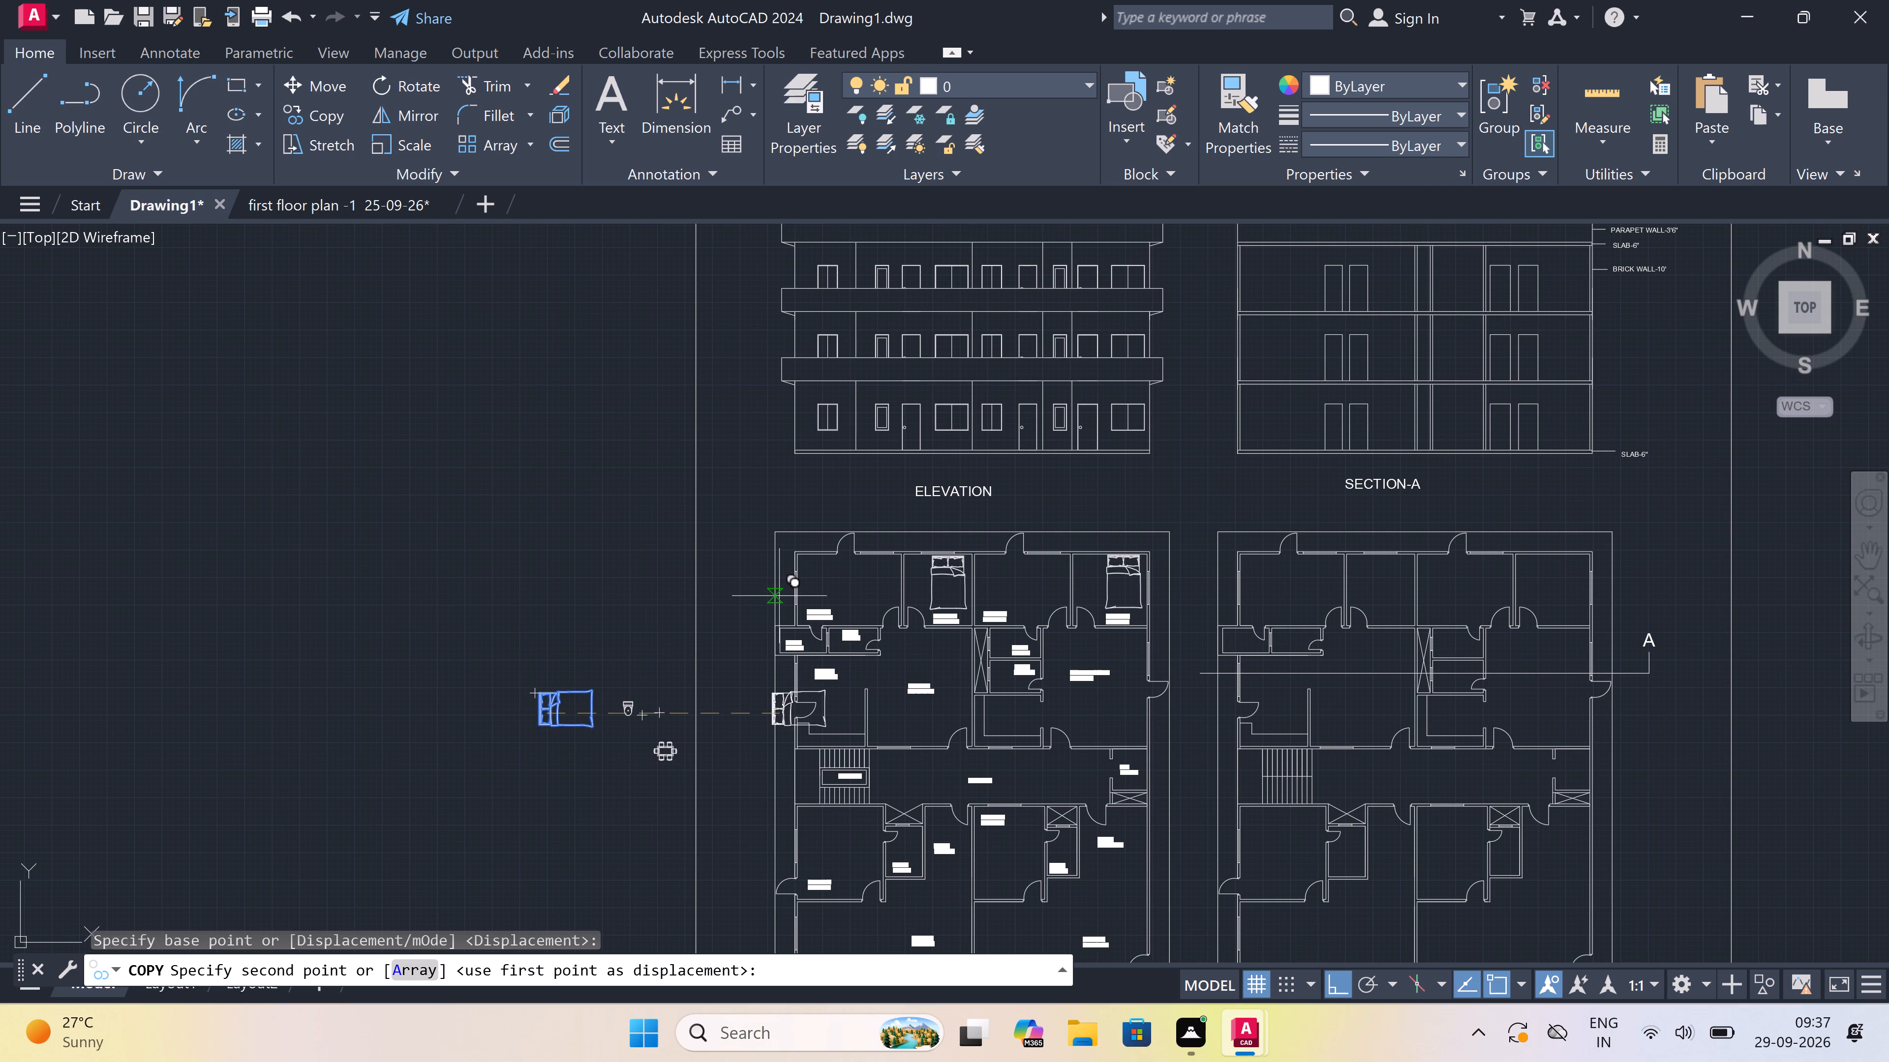
pyautogui.press('F8')
pyautogui.scroll(3, 820, 592)
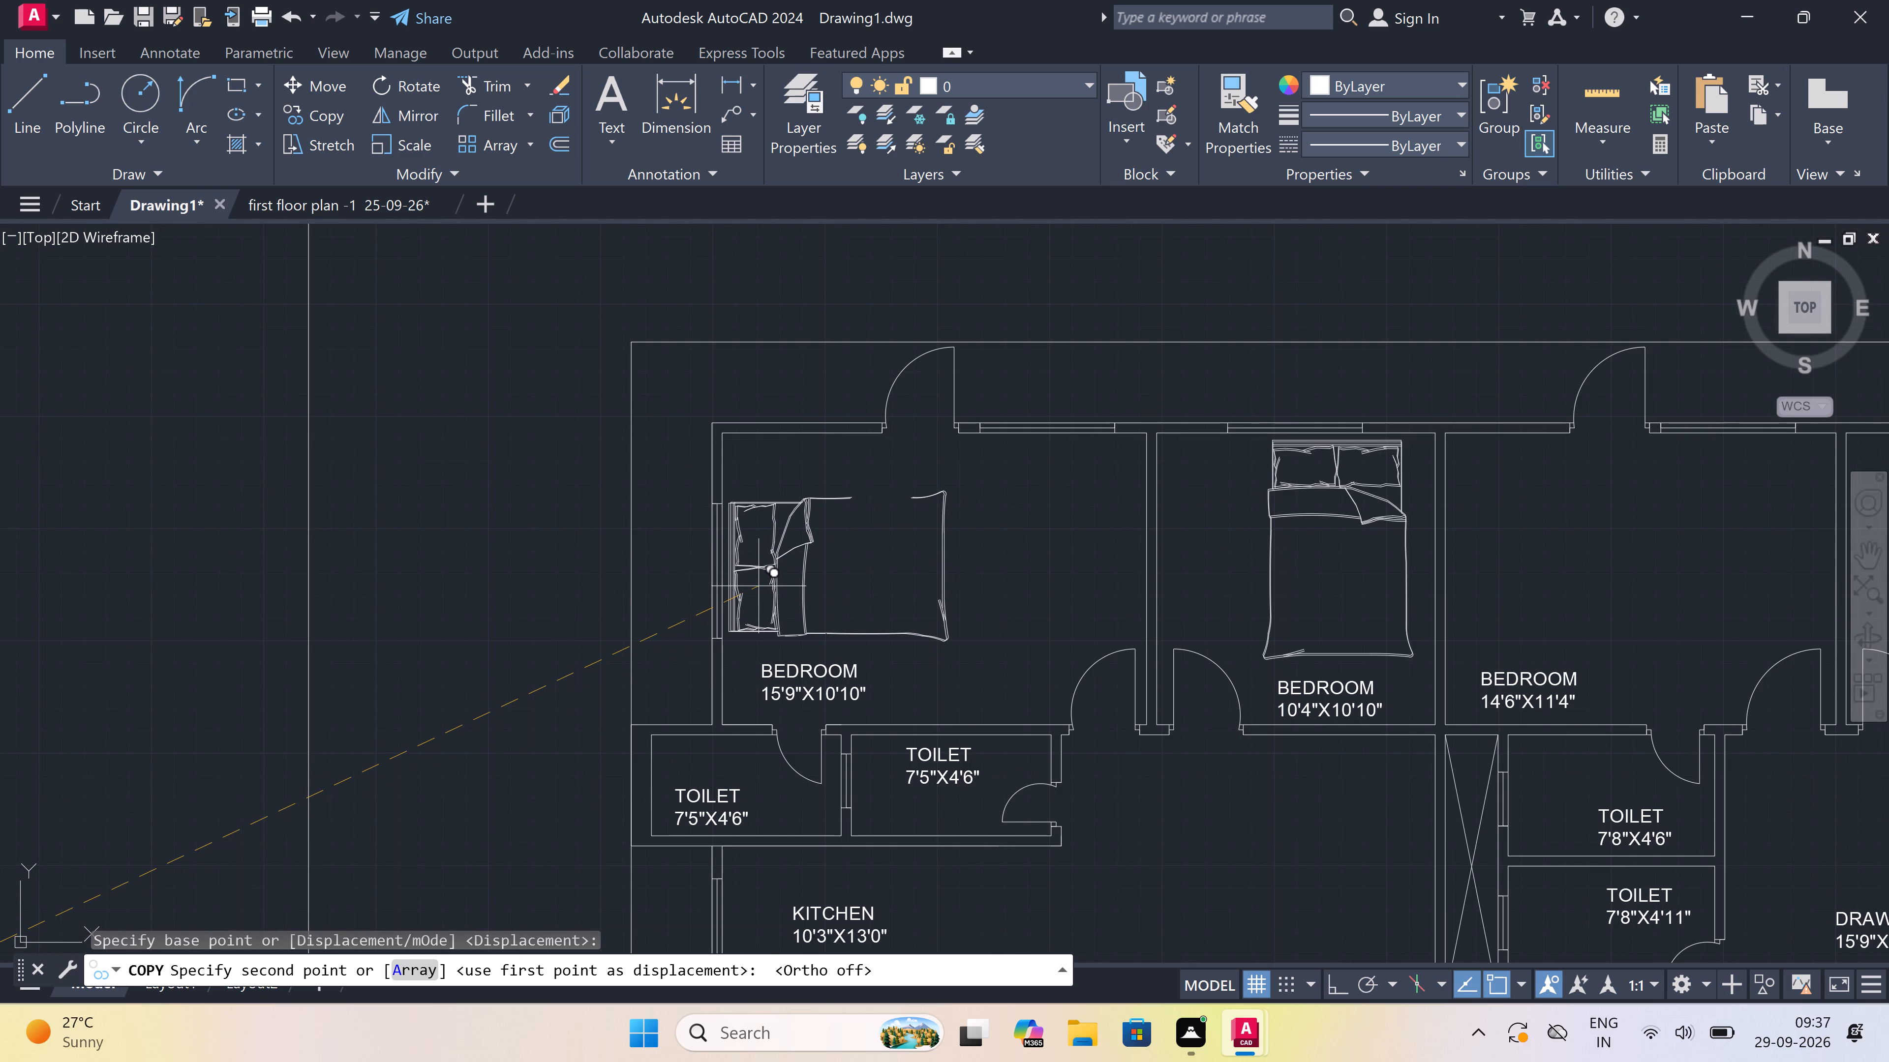
pyautogui.click(759, 586)
# Place another copy of the bed in the 14'6"X11'4" bedroom, with its headboard close to the west wall.
pyautogui.scroll(-4, 525, 640)
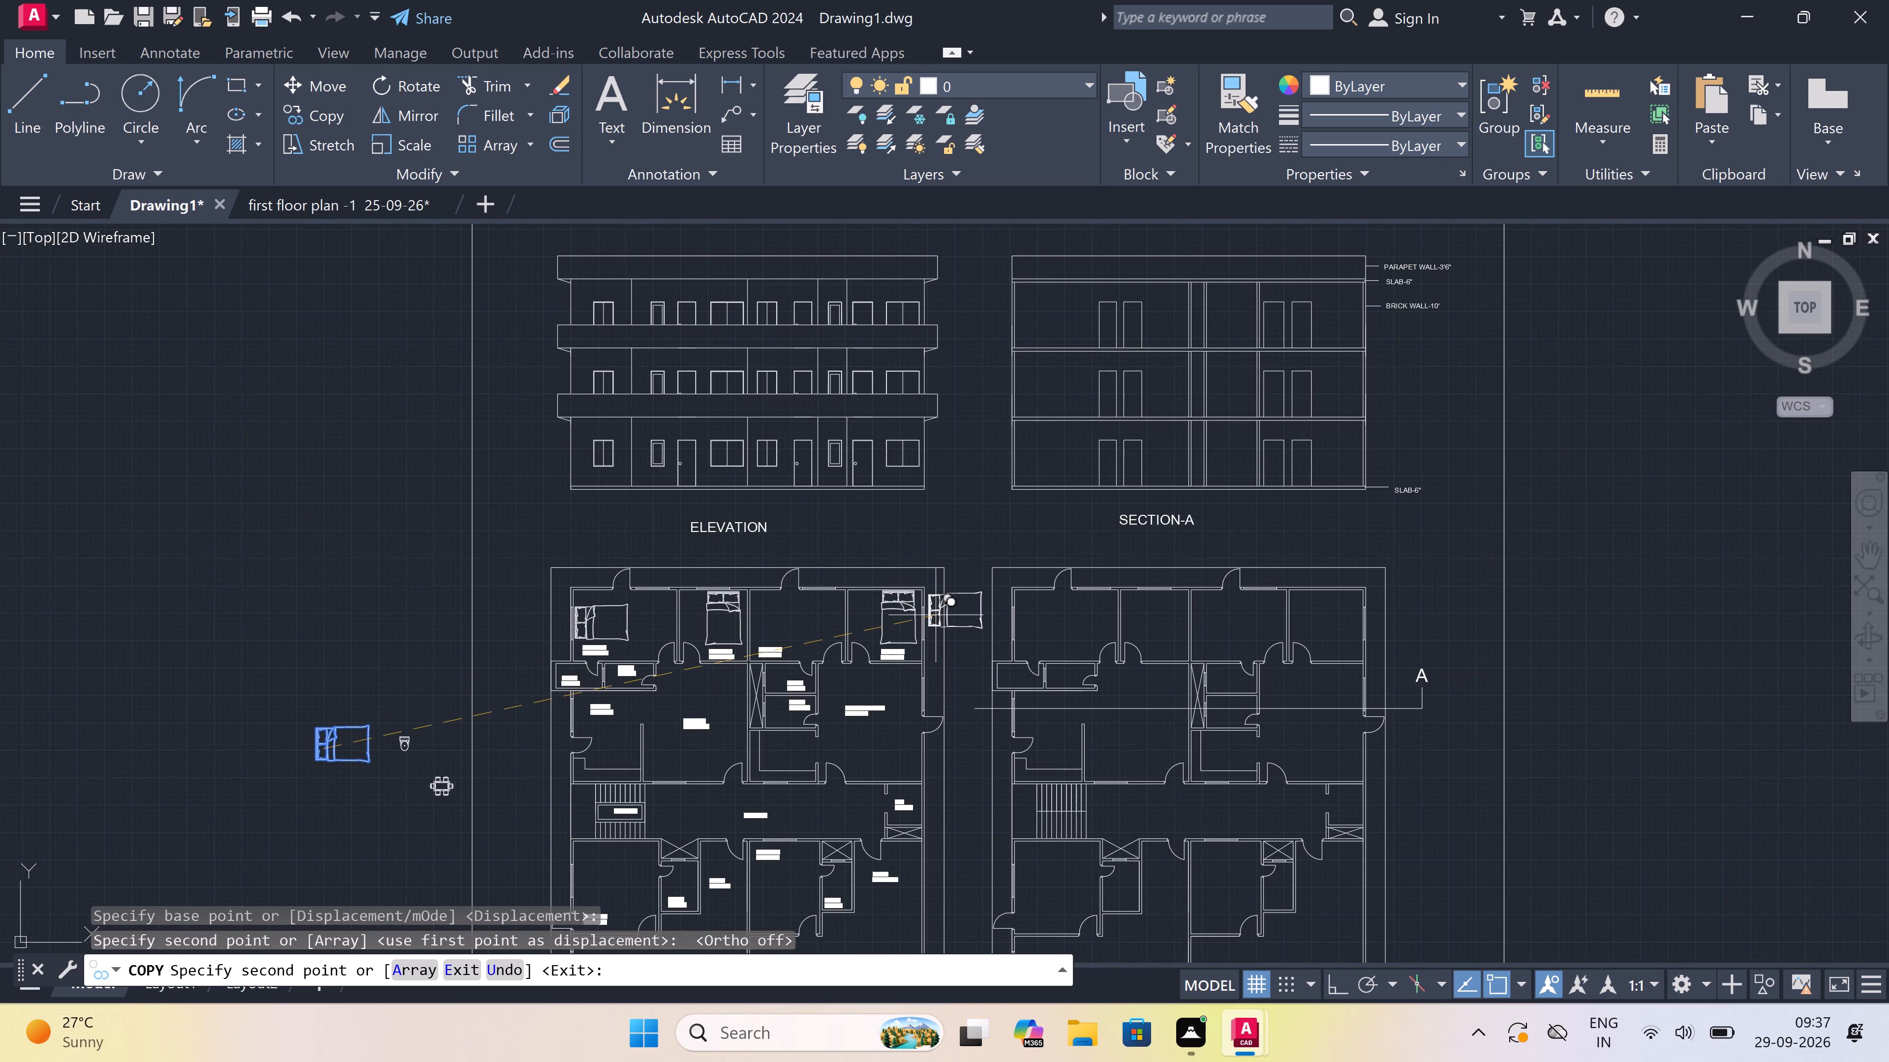
pyautogui.scroll(3, 835, 627)
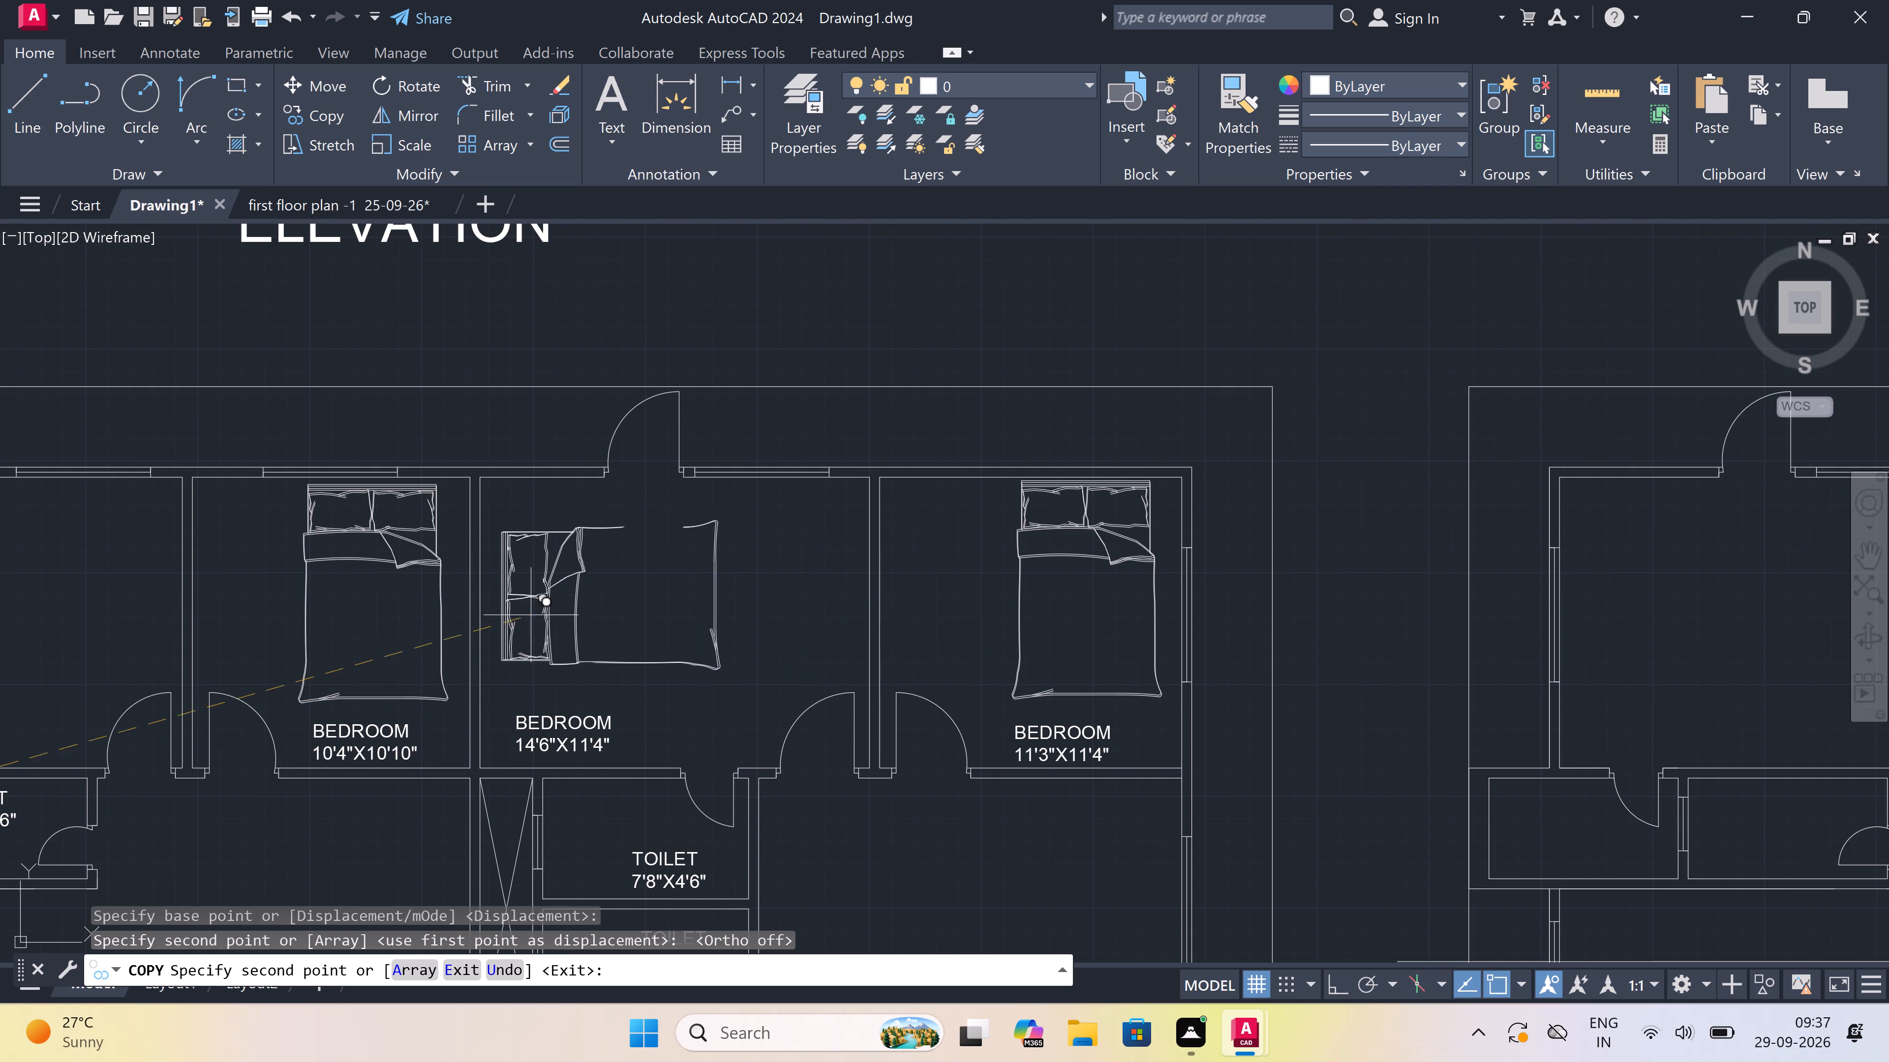
pyautogui.scroll(2, 563, 669)
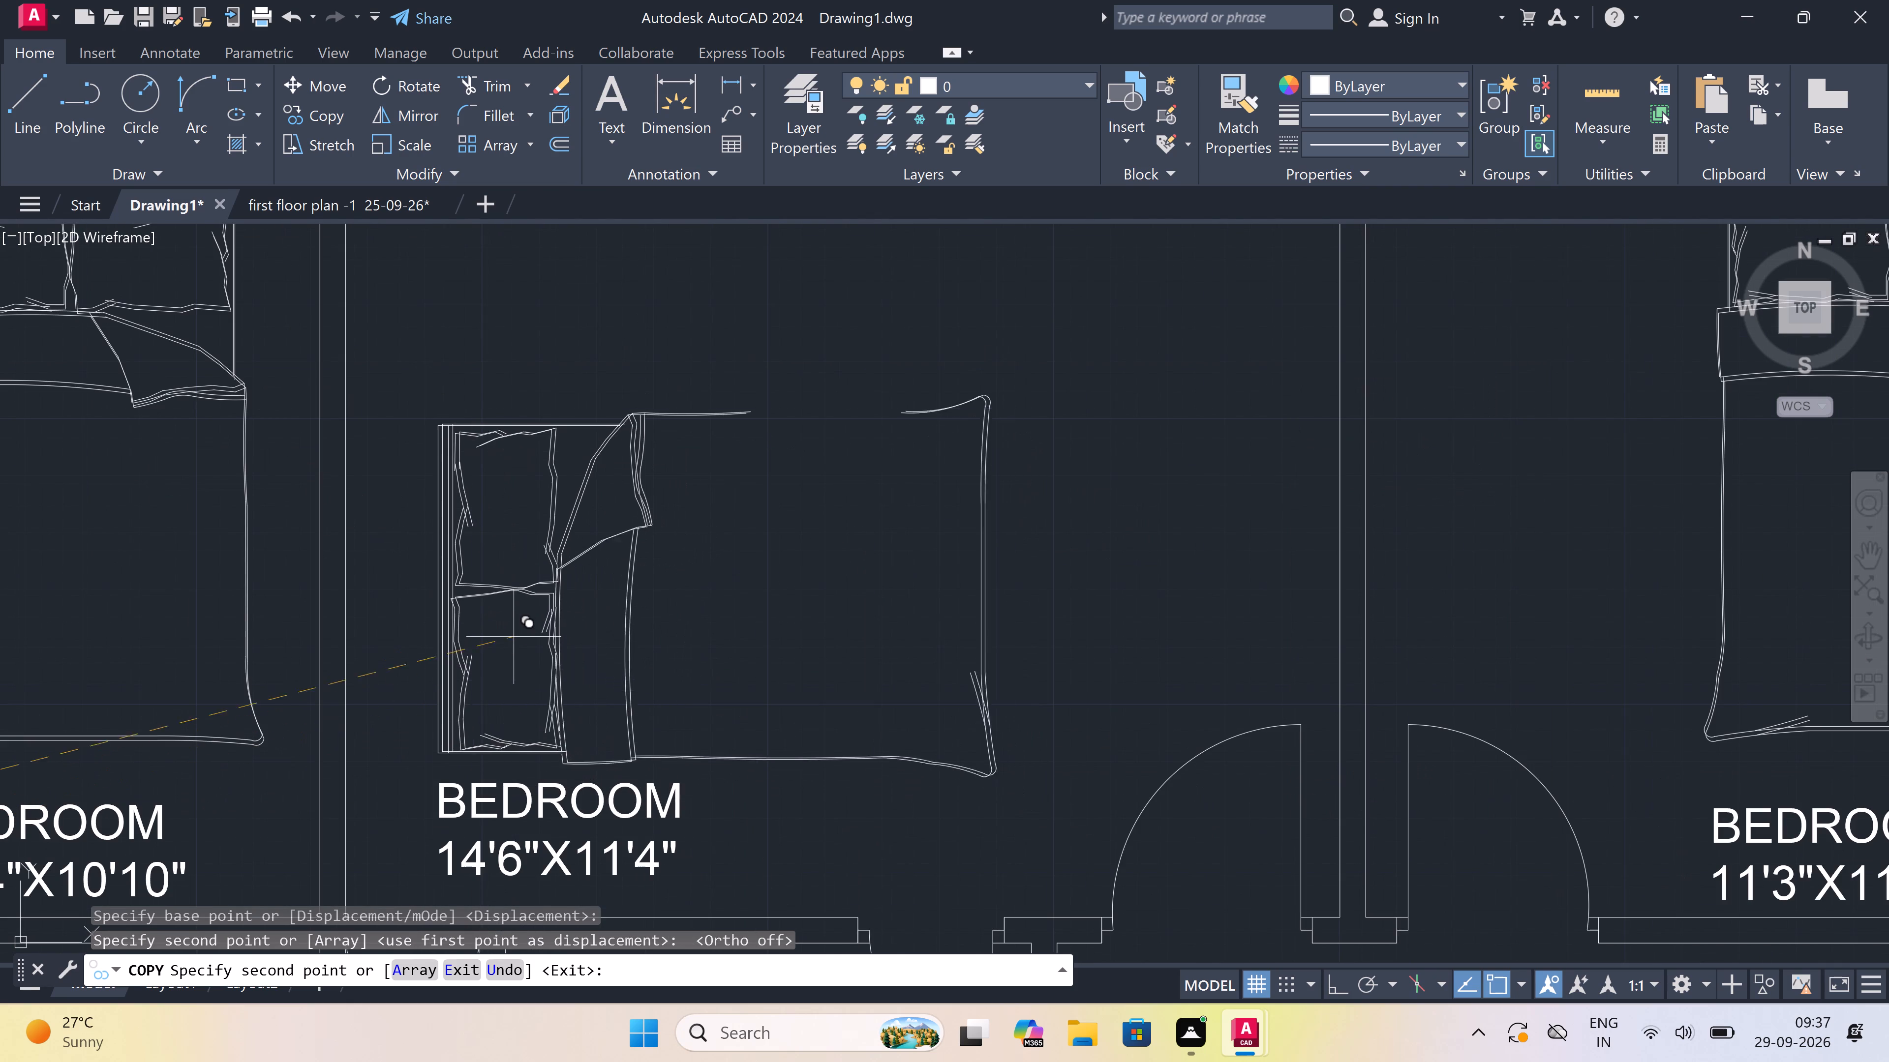
pyautogui.moveTo(429, 505); pyautogui.dragTo(419, 497)
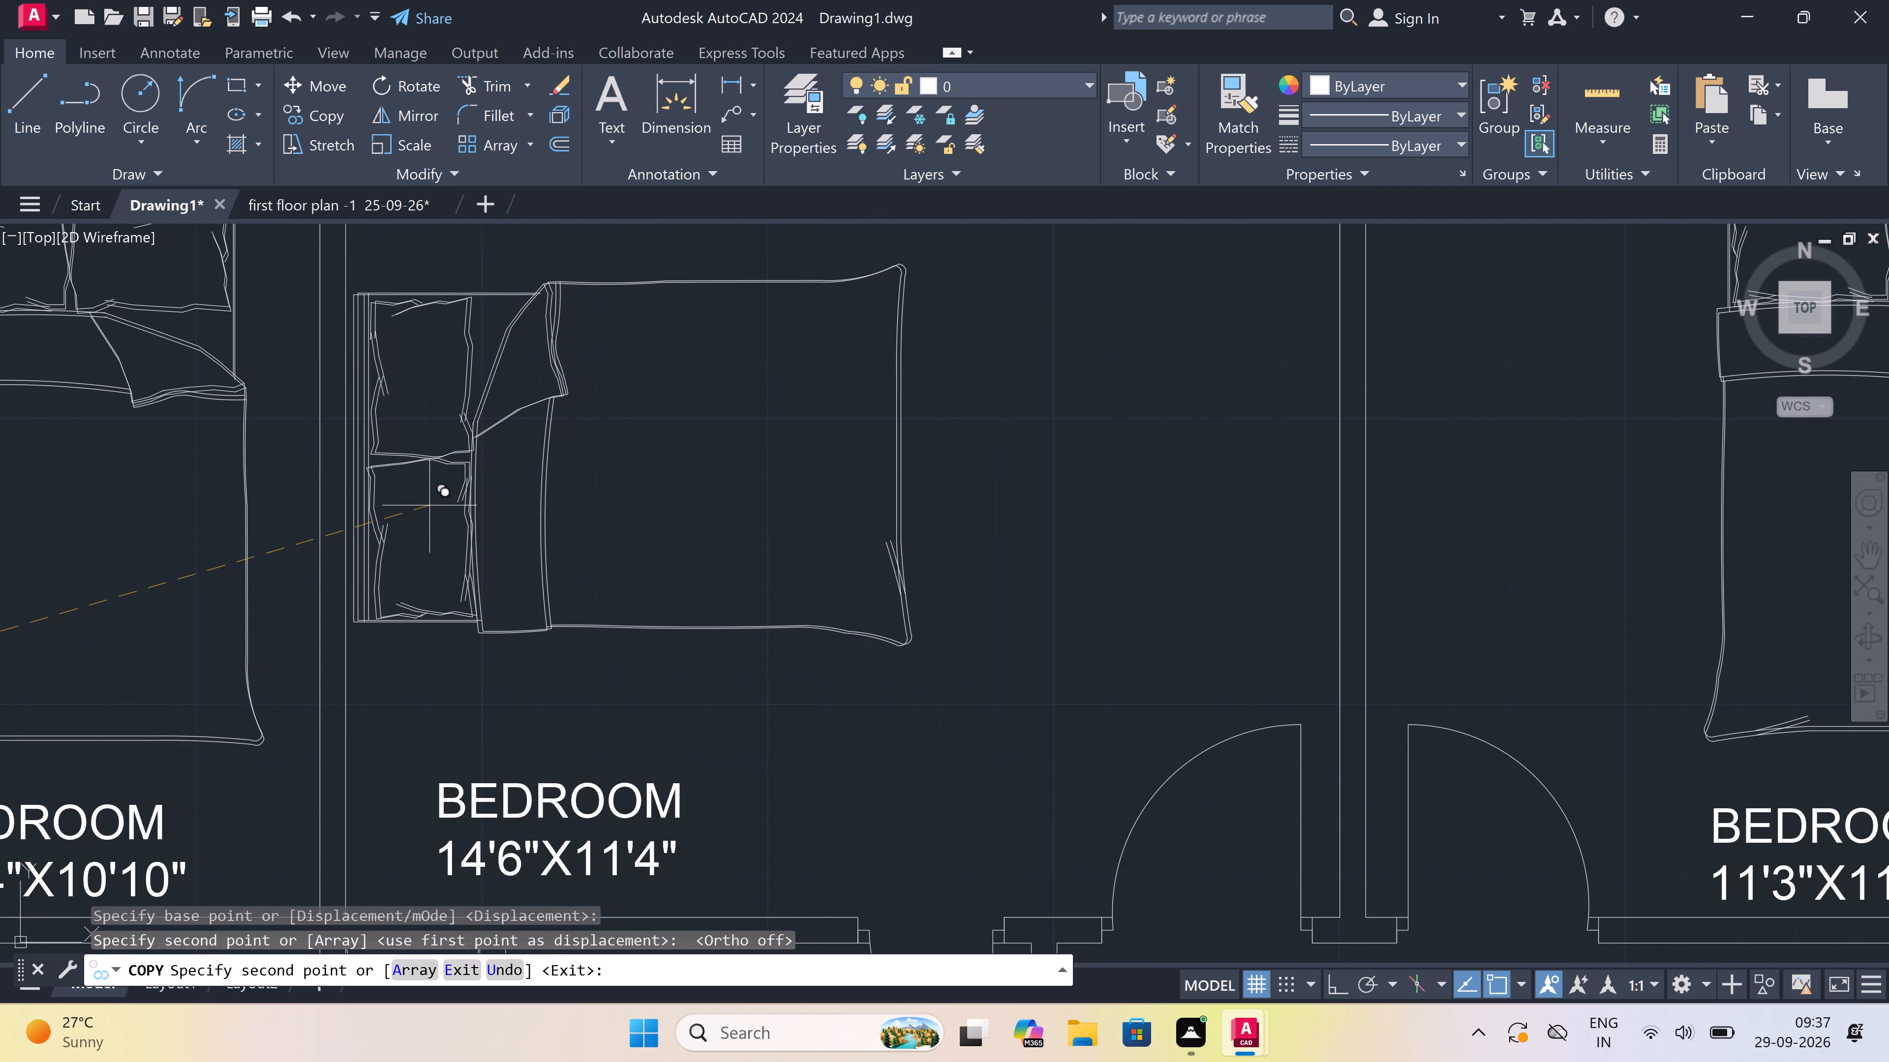
pyautogui.moveTo(419, 497); pyautogui.dragTo(414, 491)
# Place a further copy of the bed in the 14'1"X13'0" bedroom above its label, with the headboard near the west wall.
pyautogui.scroll(-7, 541, 526)
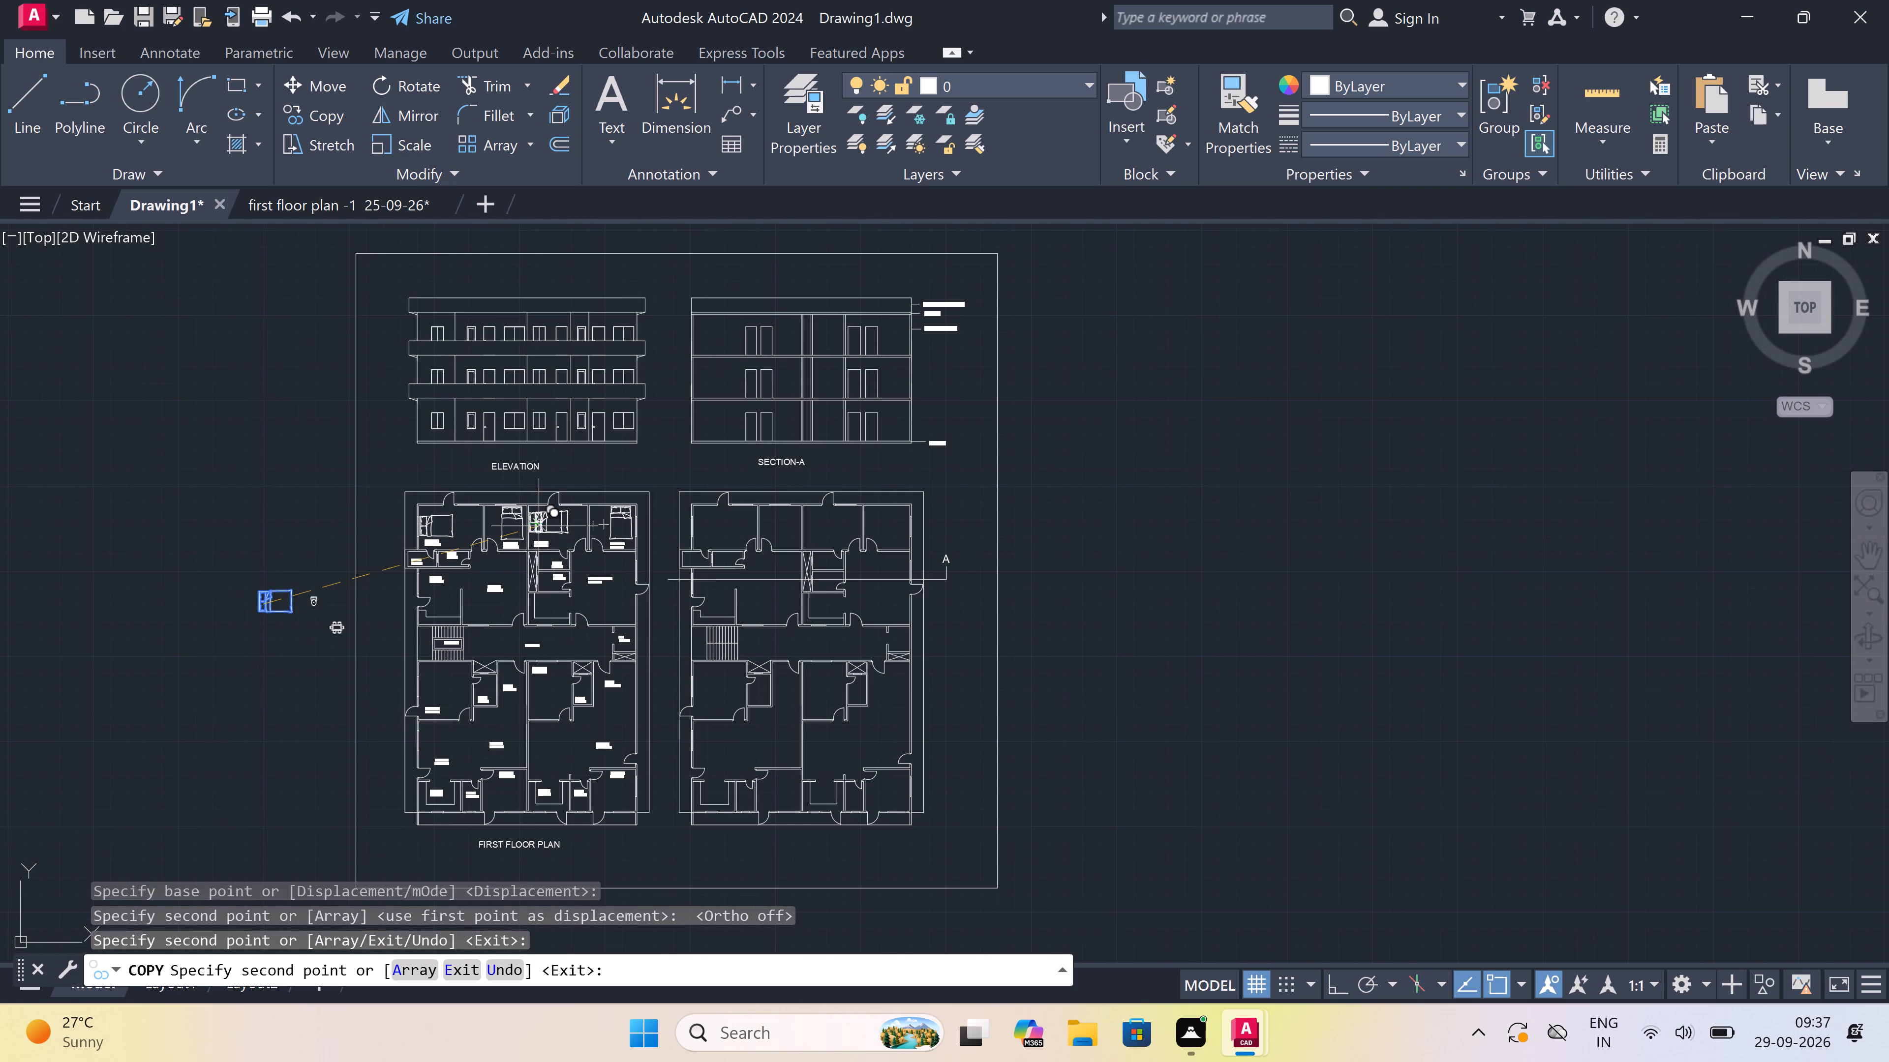
pyautogui.scroll(-2, 419, 648)
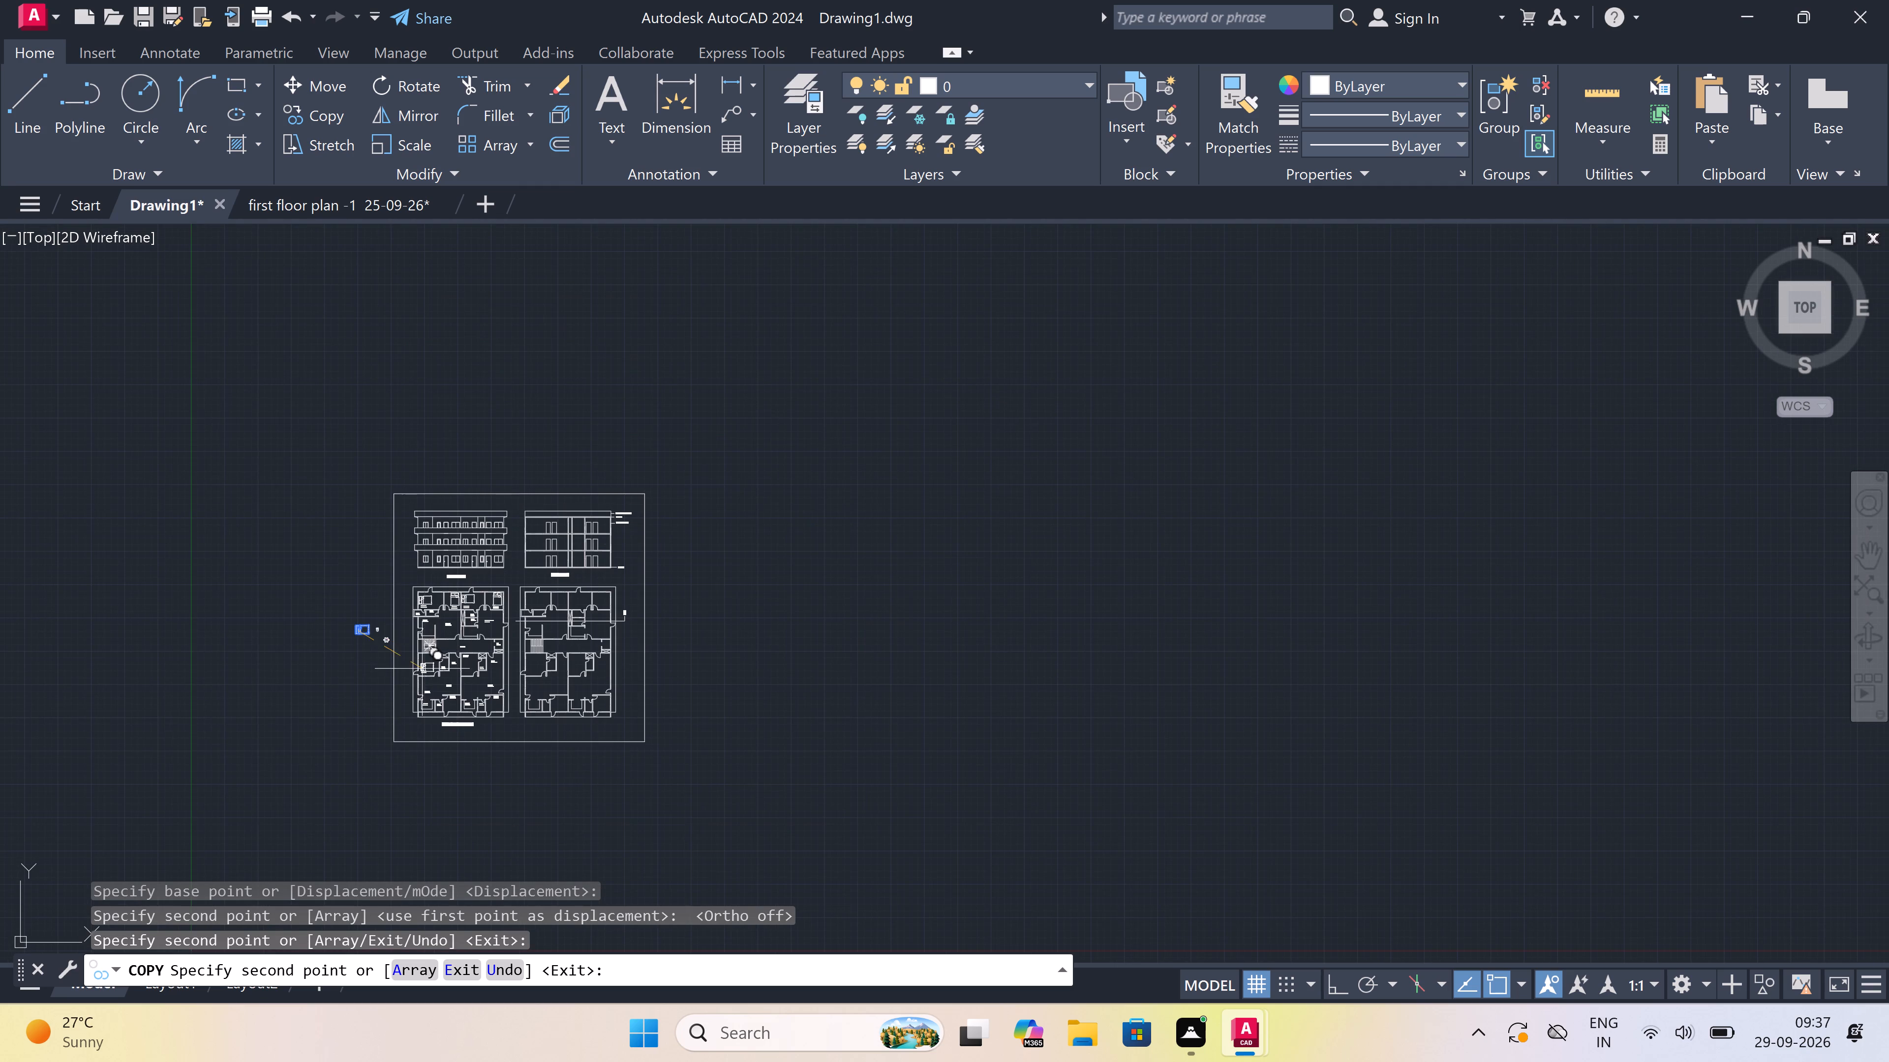
pyautogui.scroll(2, 414, 788)
pyautogui.scroll(-2, 413, 787)
pyautogui.scroll(3, 419, 713)
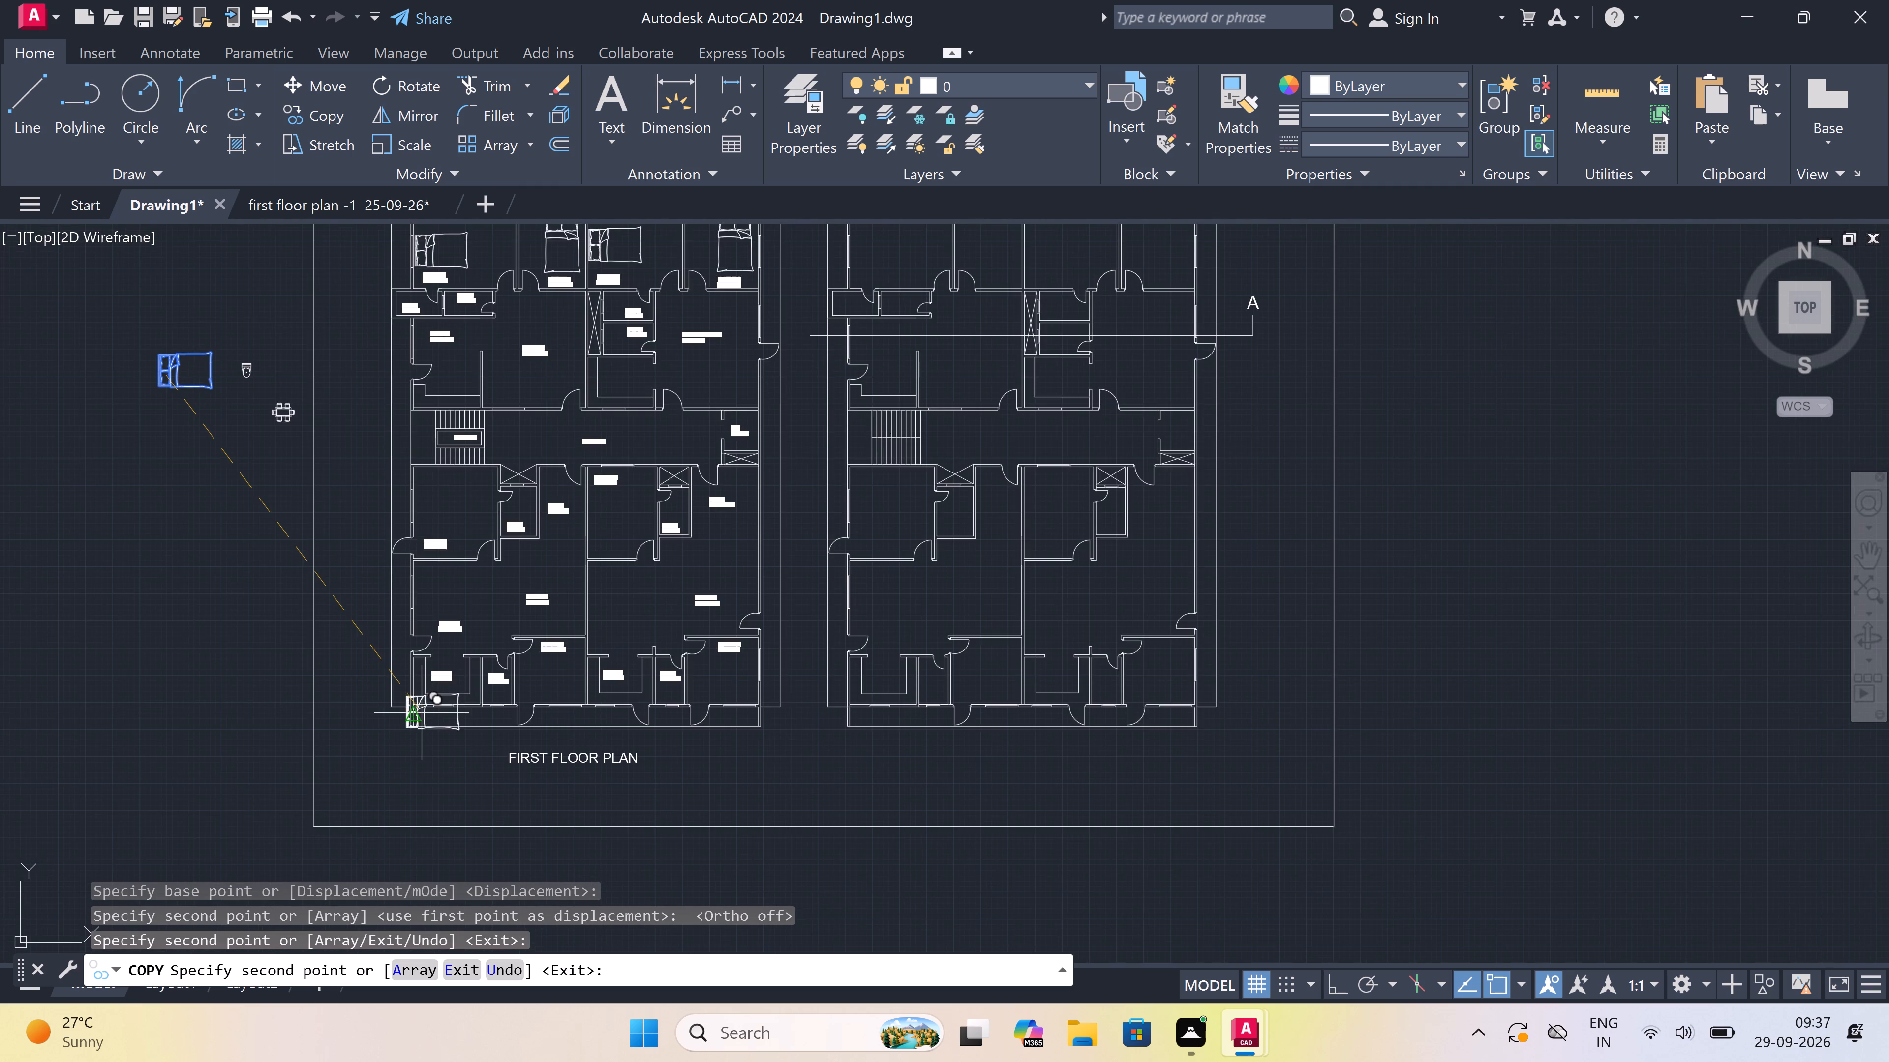
pyautogui.scroll(2, 422, 713)
pyautogui.scroll(-2, 422, 713)
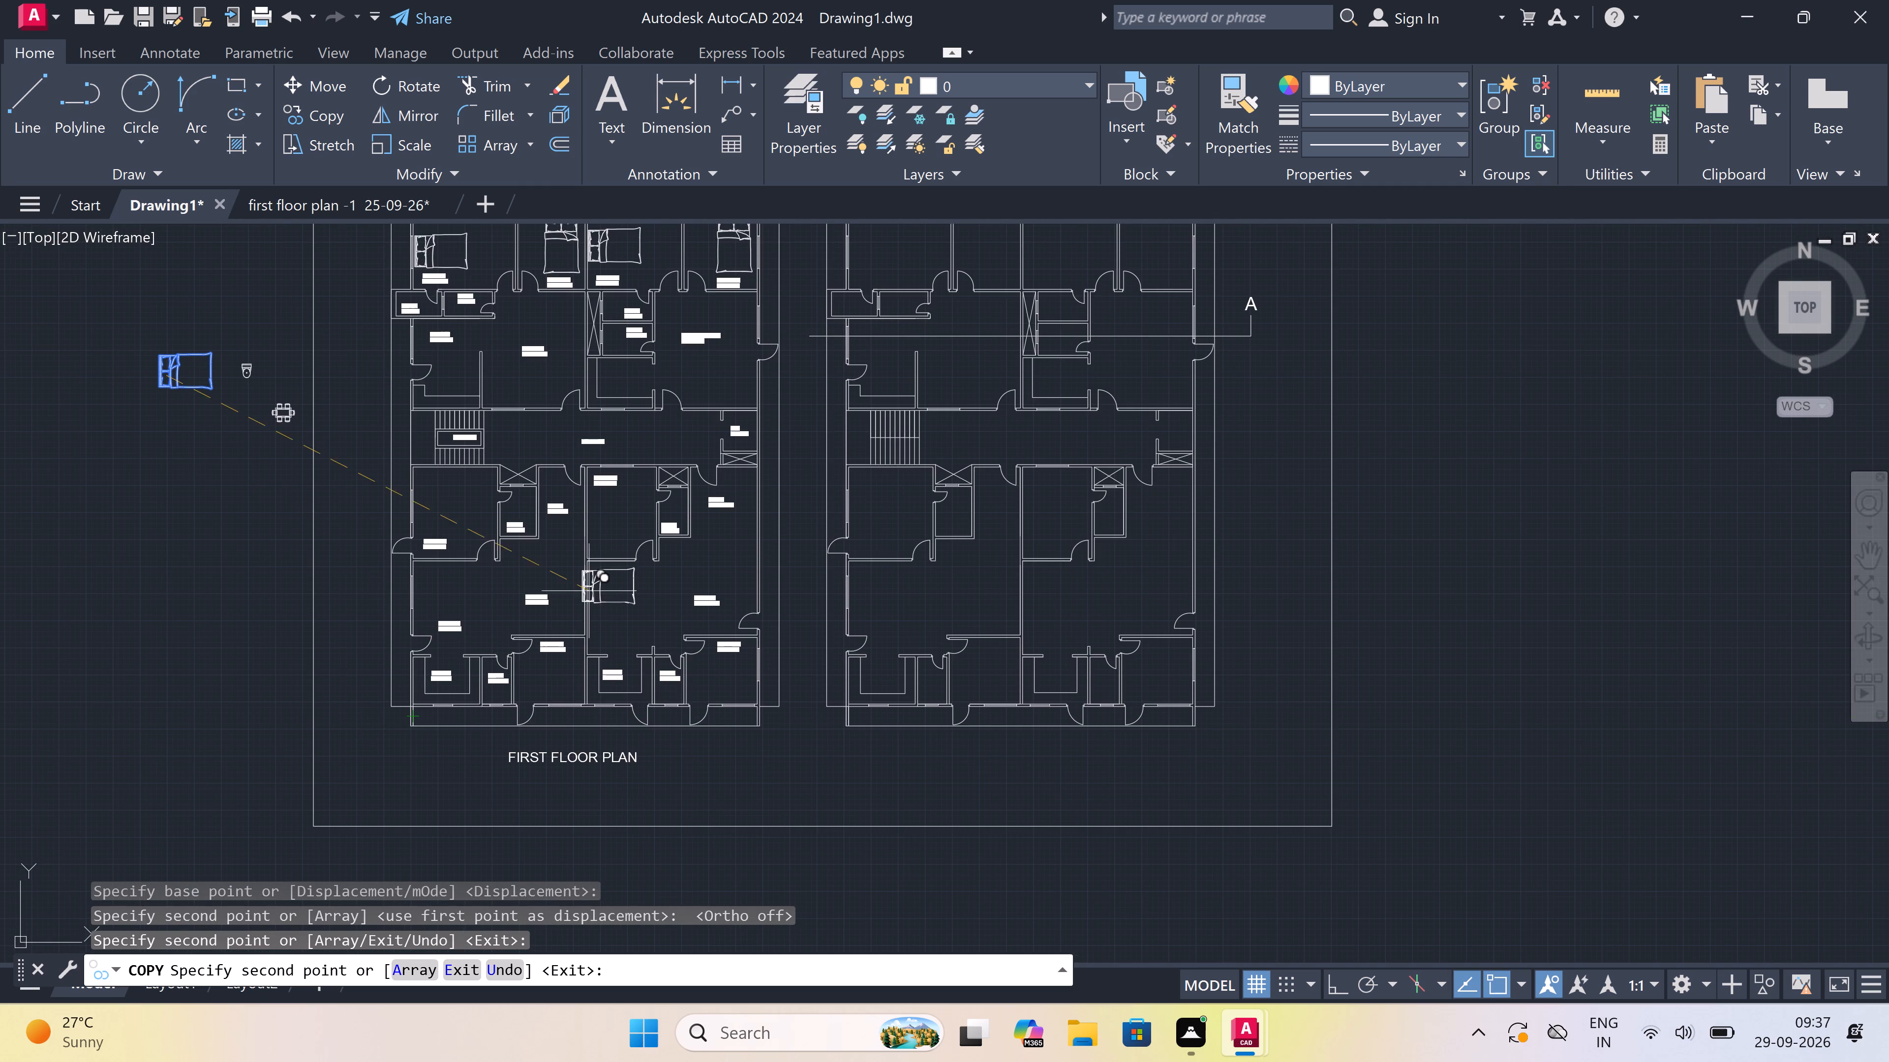
pyautogui.scroll(3, 599, 510)
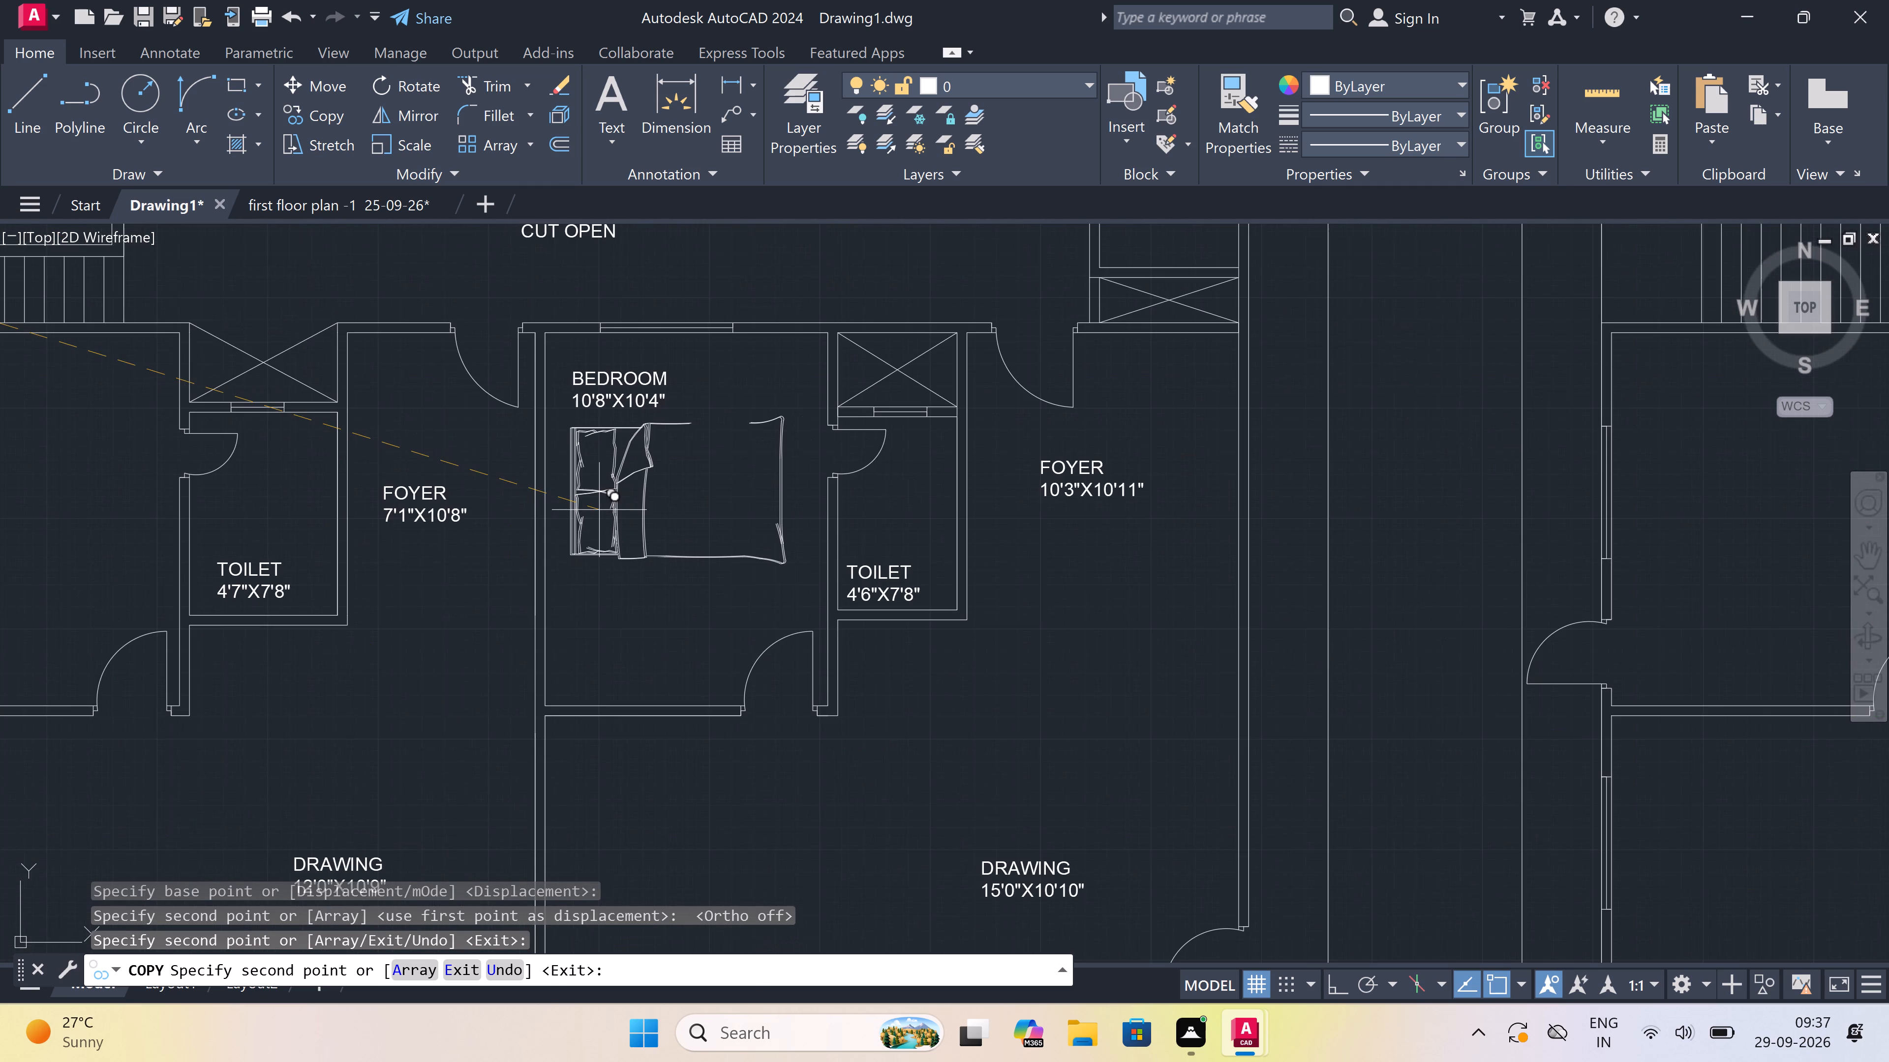
pyautogui.scroll(-1, 598, 510)
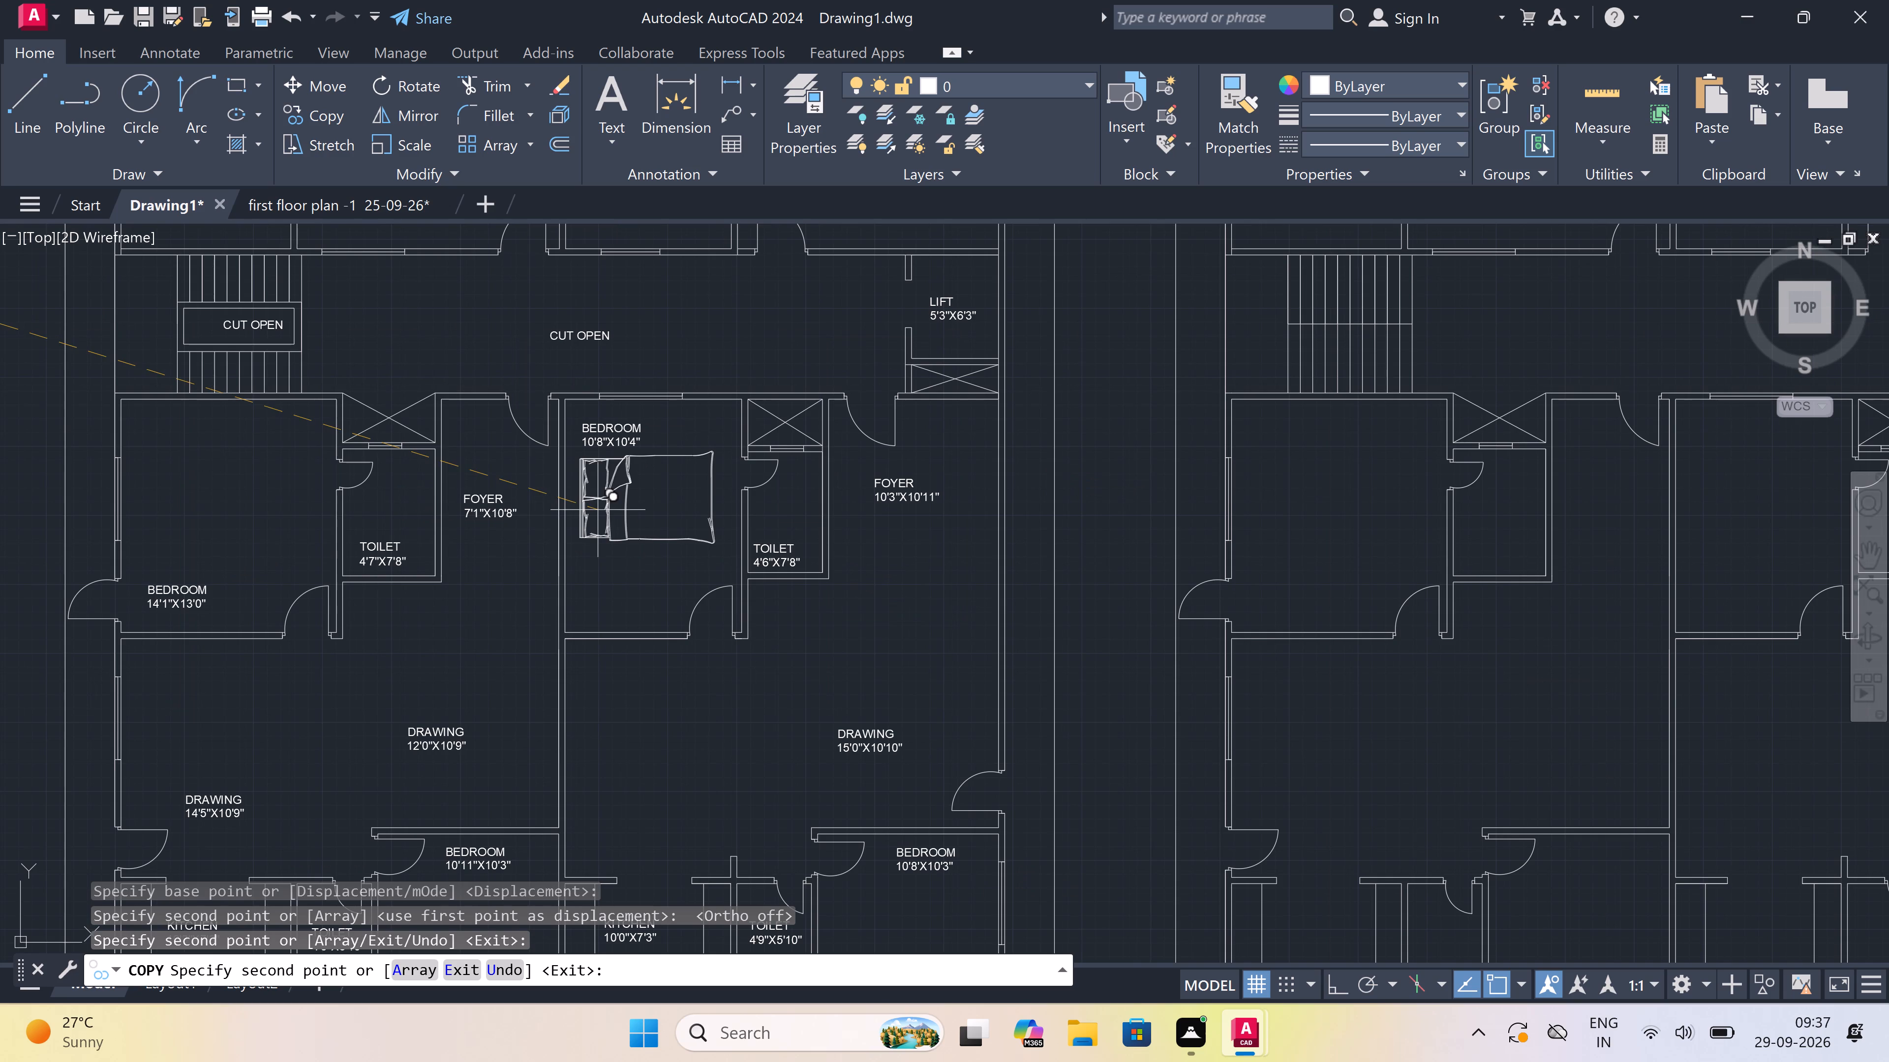
pyautogui.scroll(2, 148, 495)
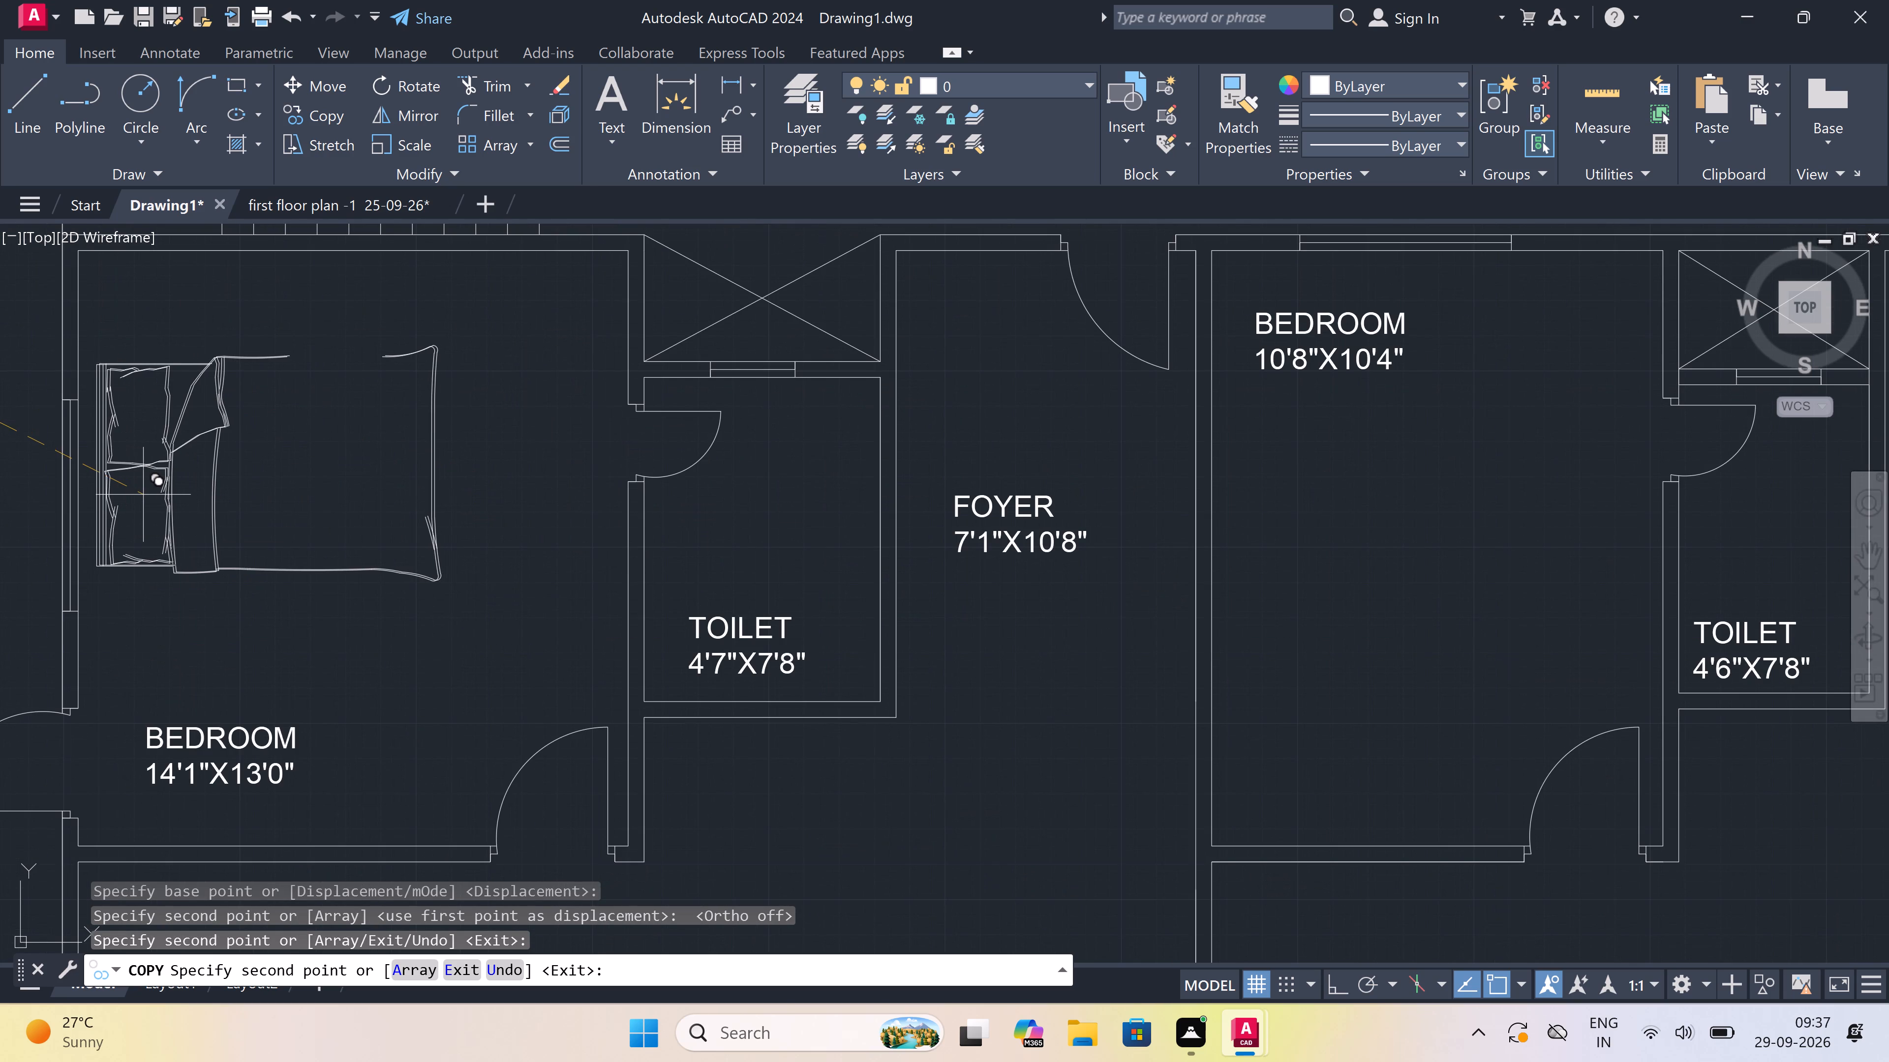
pyautogui.click(142, 493)
pyautogui.scroll(-3, 312, 500)
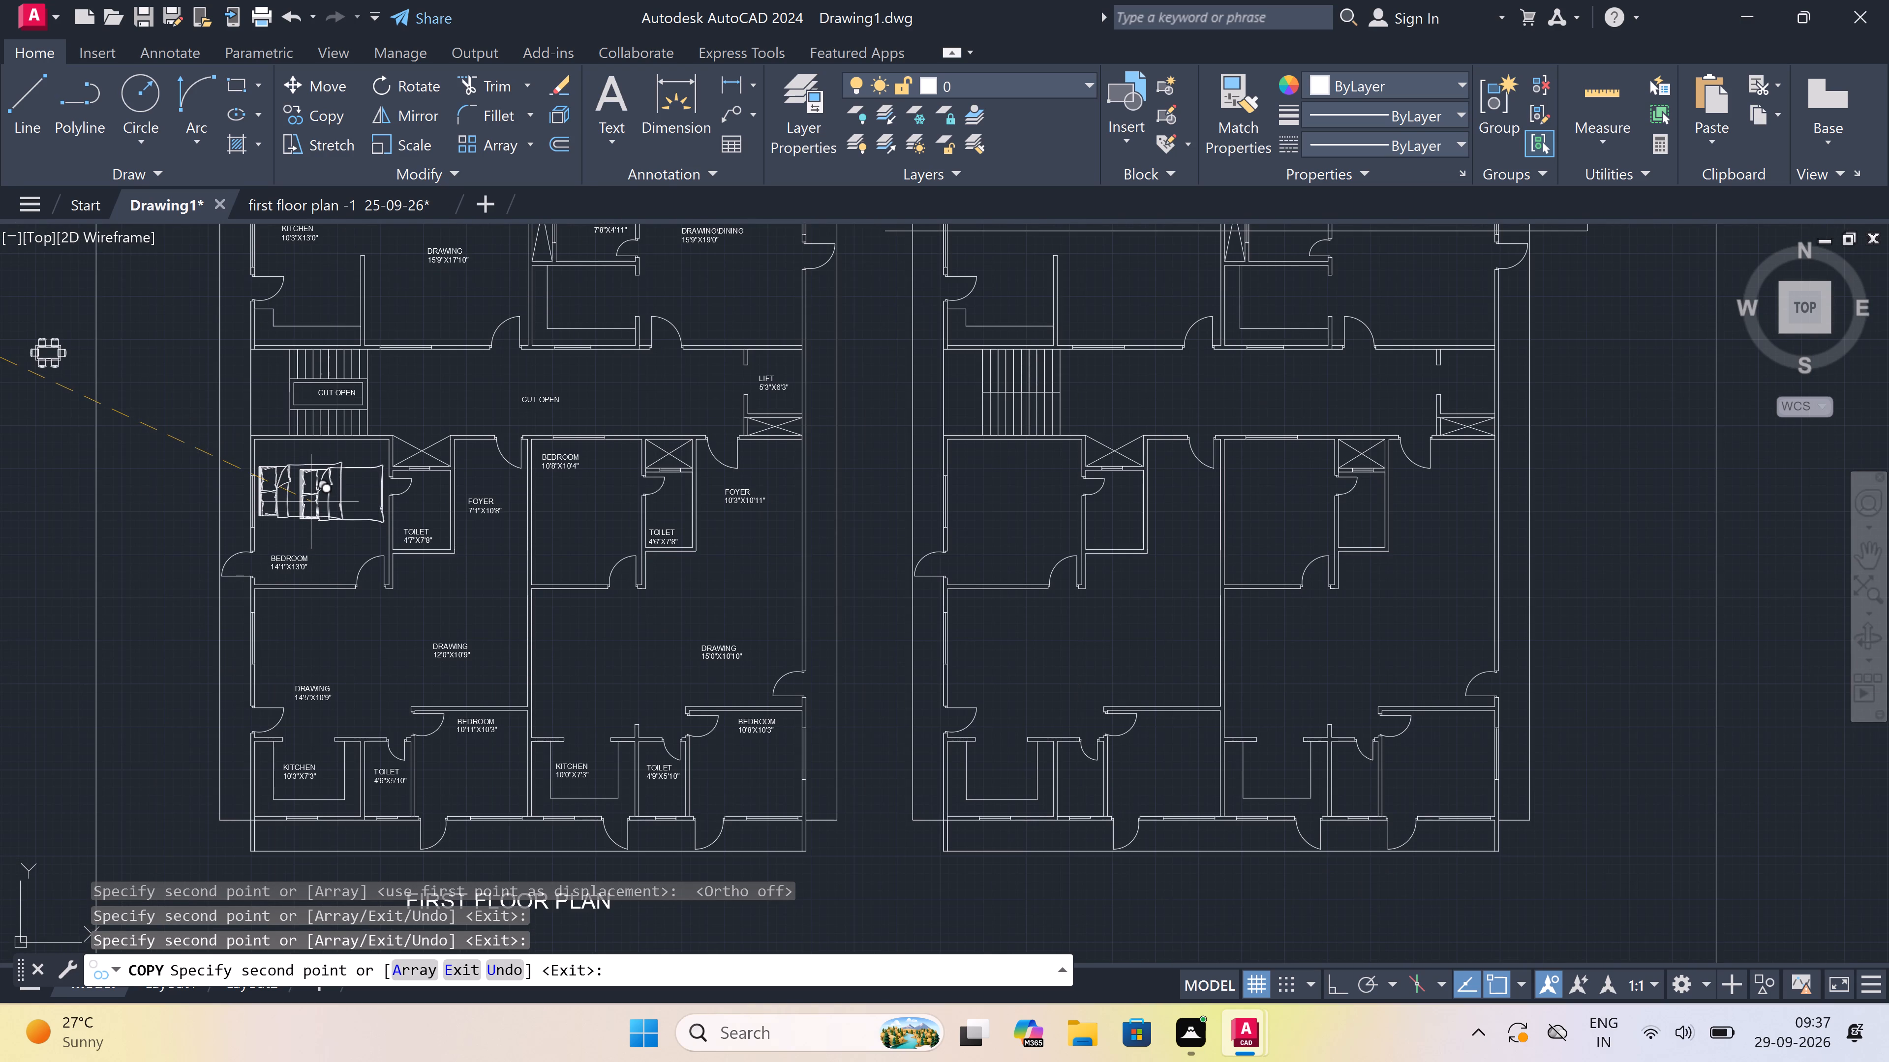
pyautogui.scroll(1, 545, 518)
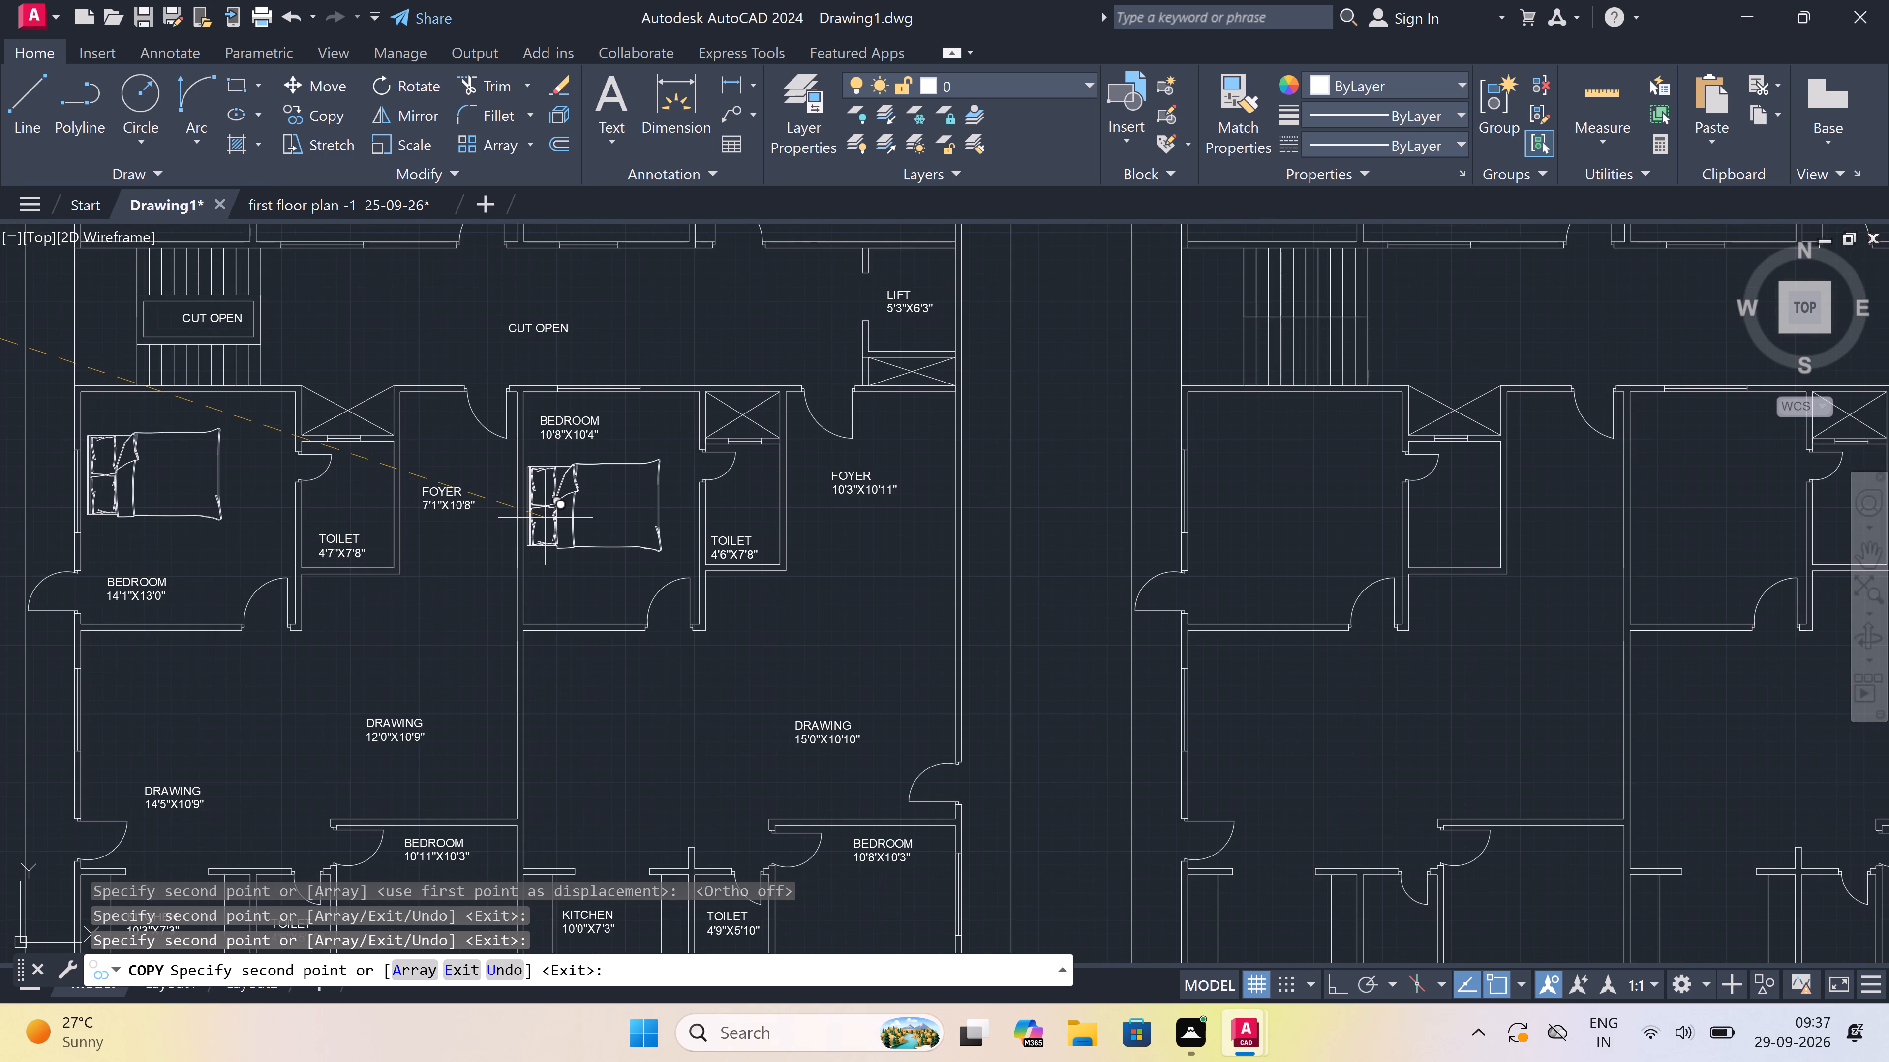
pyautogui.press('Escape')
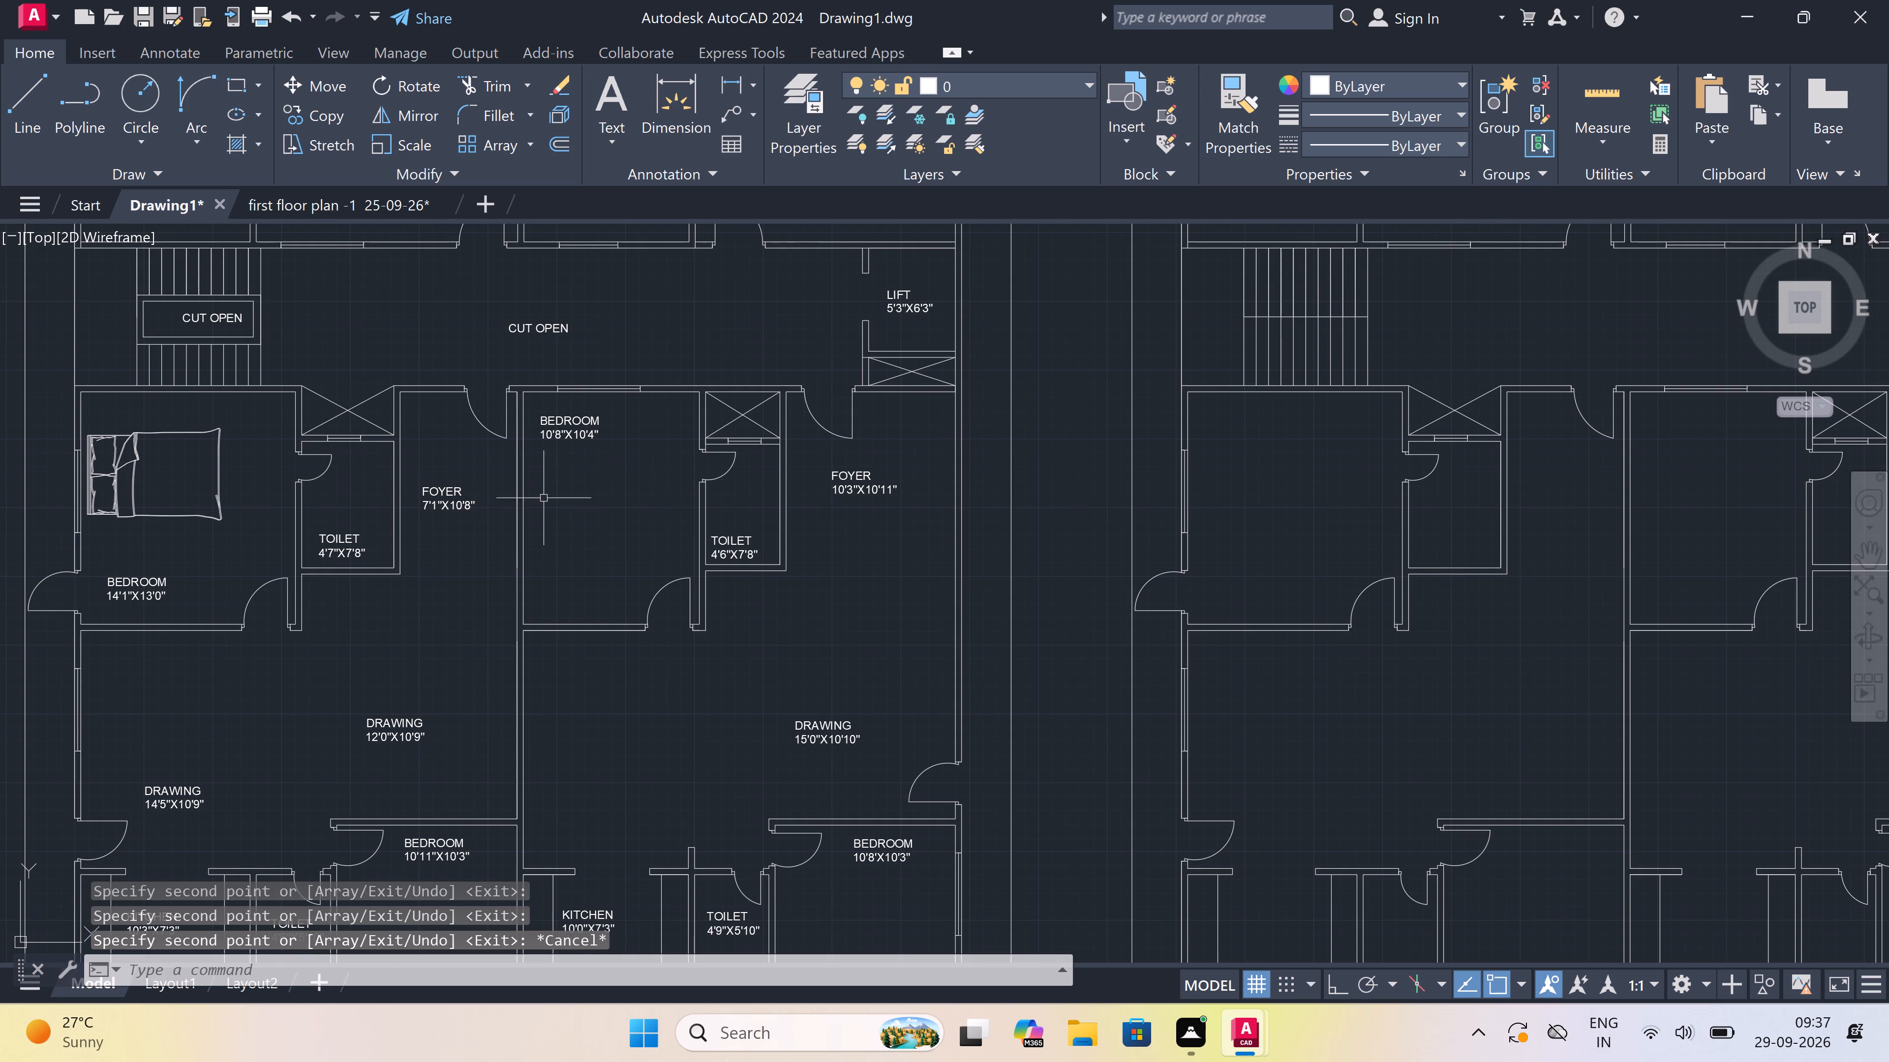
# Move the 10'8"X10'4" bedroom label straight down to just above the room's lower wall.
pyautogui.click(559, 427)
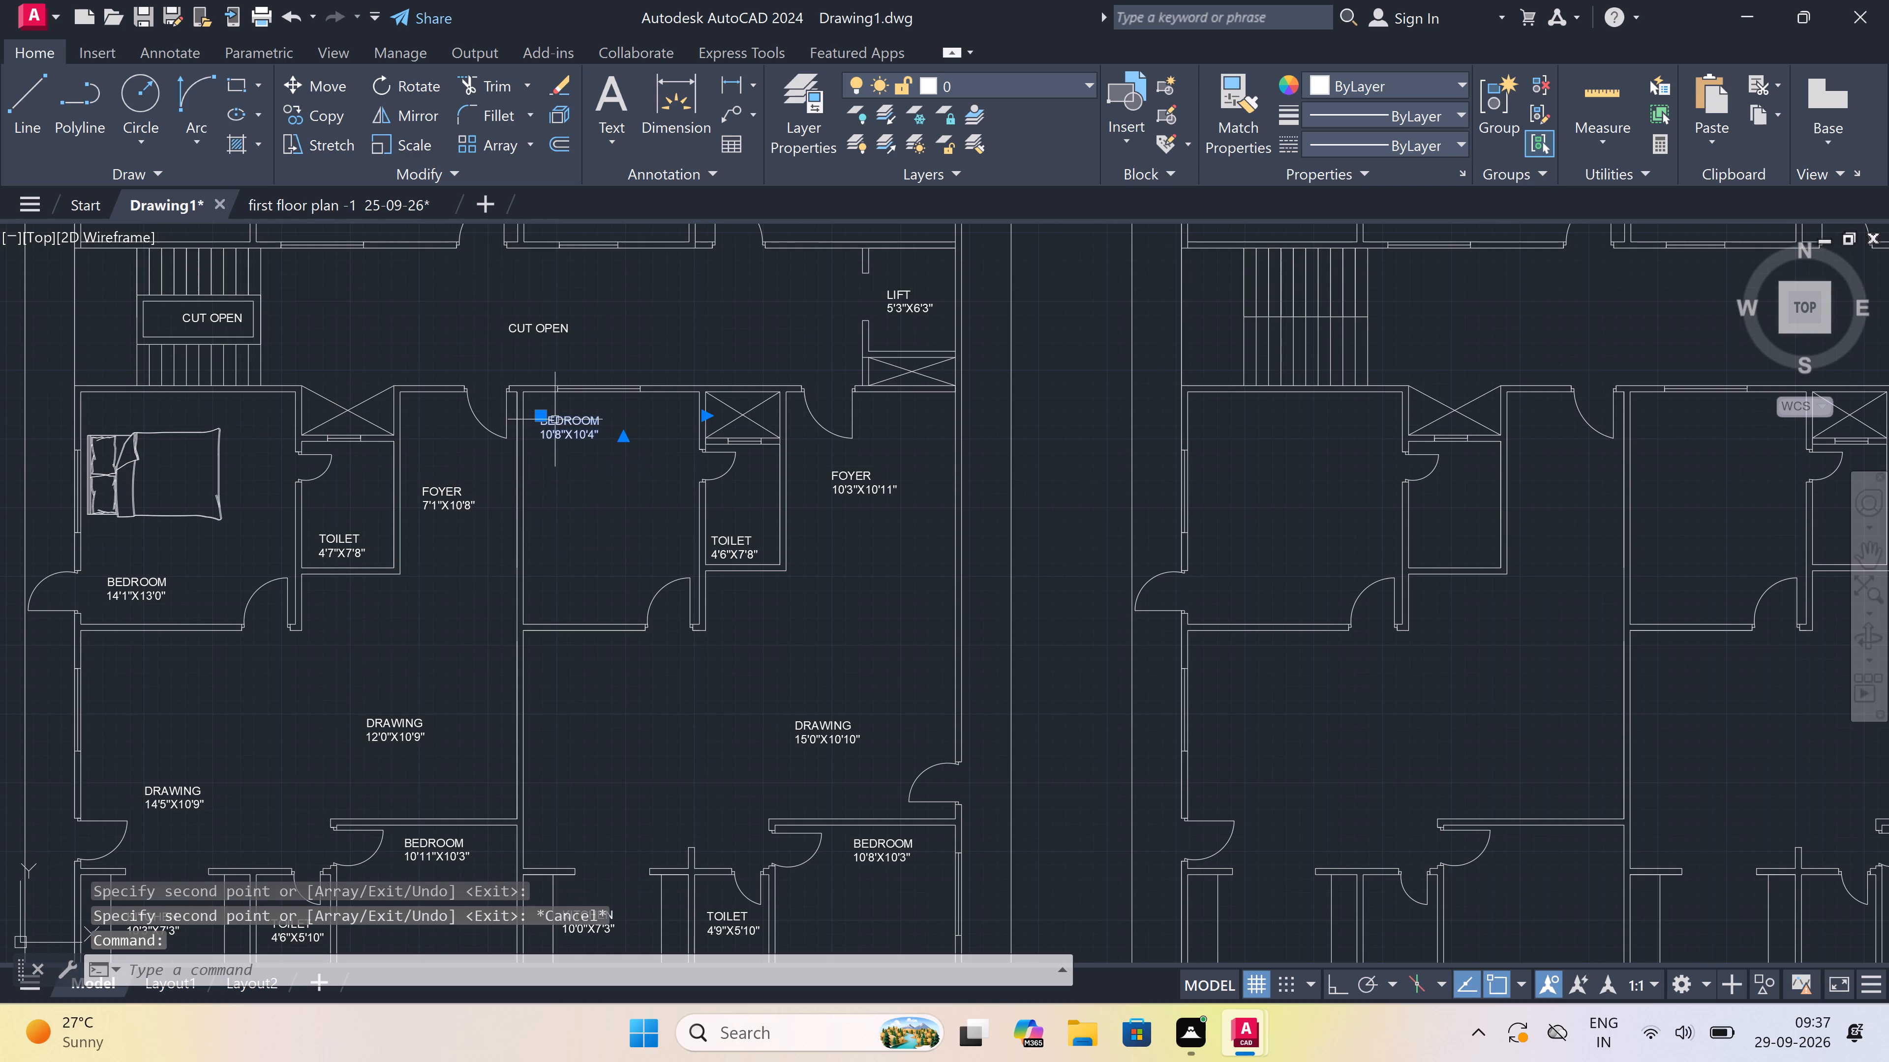
pyautogui.click(543, 413)
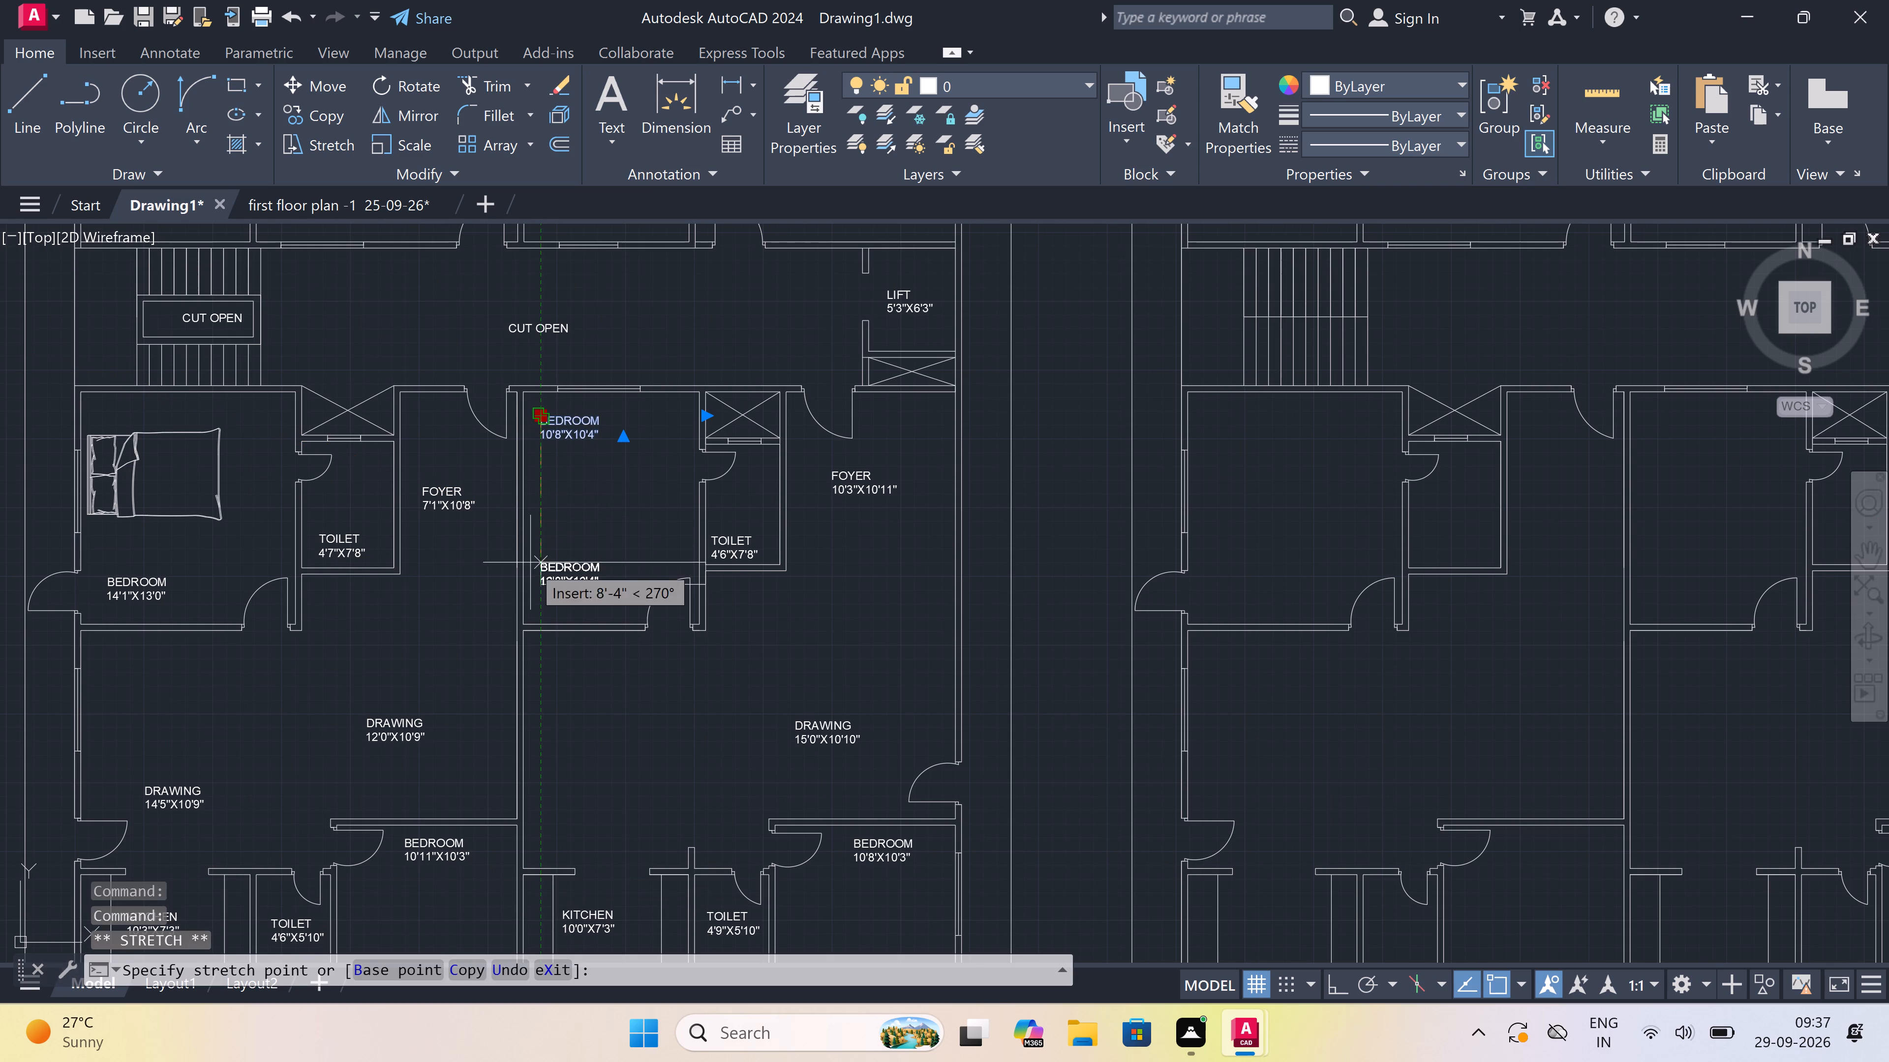
pyautogui.scroll(3, 542, 600)
pyautogui.click(540, 568)
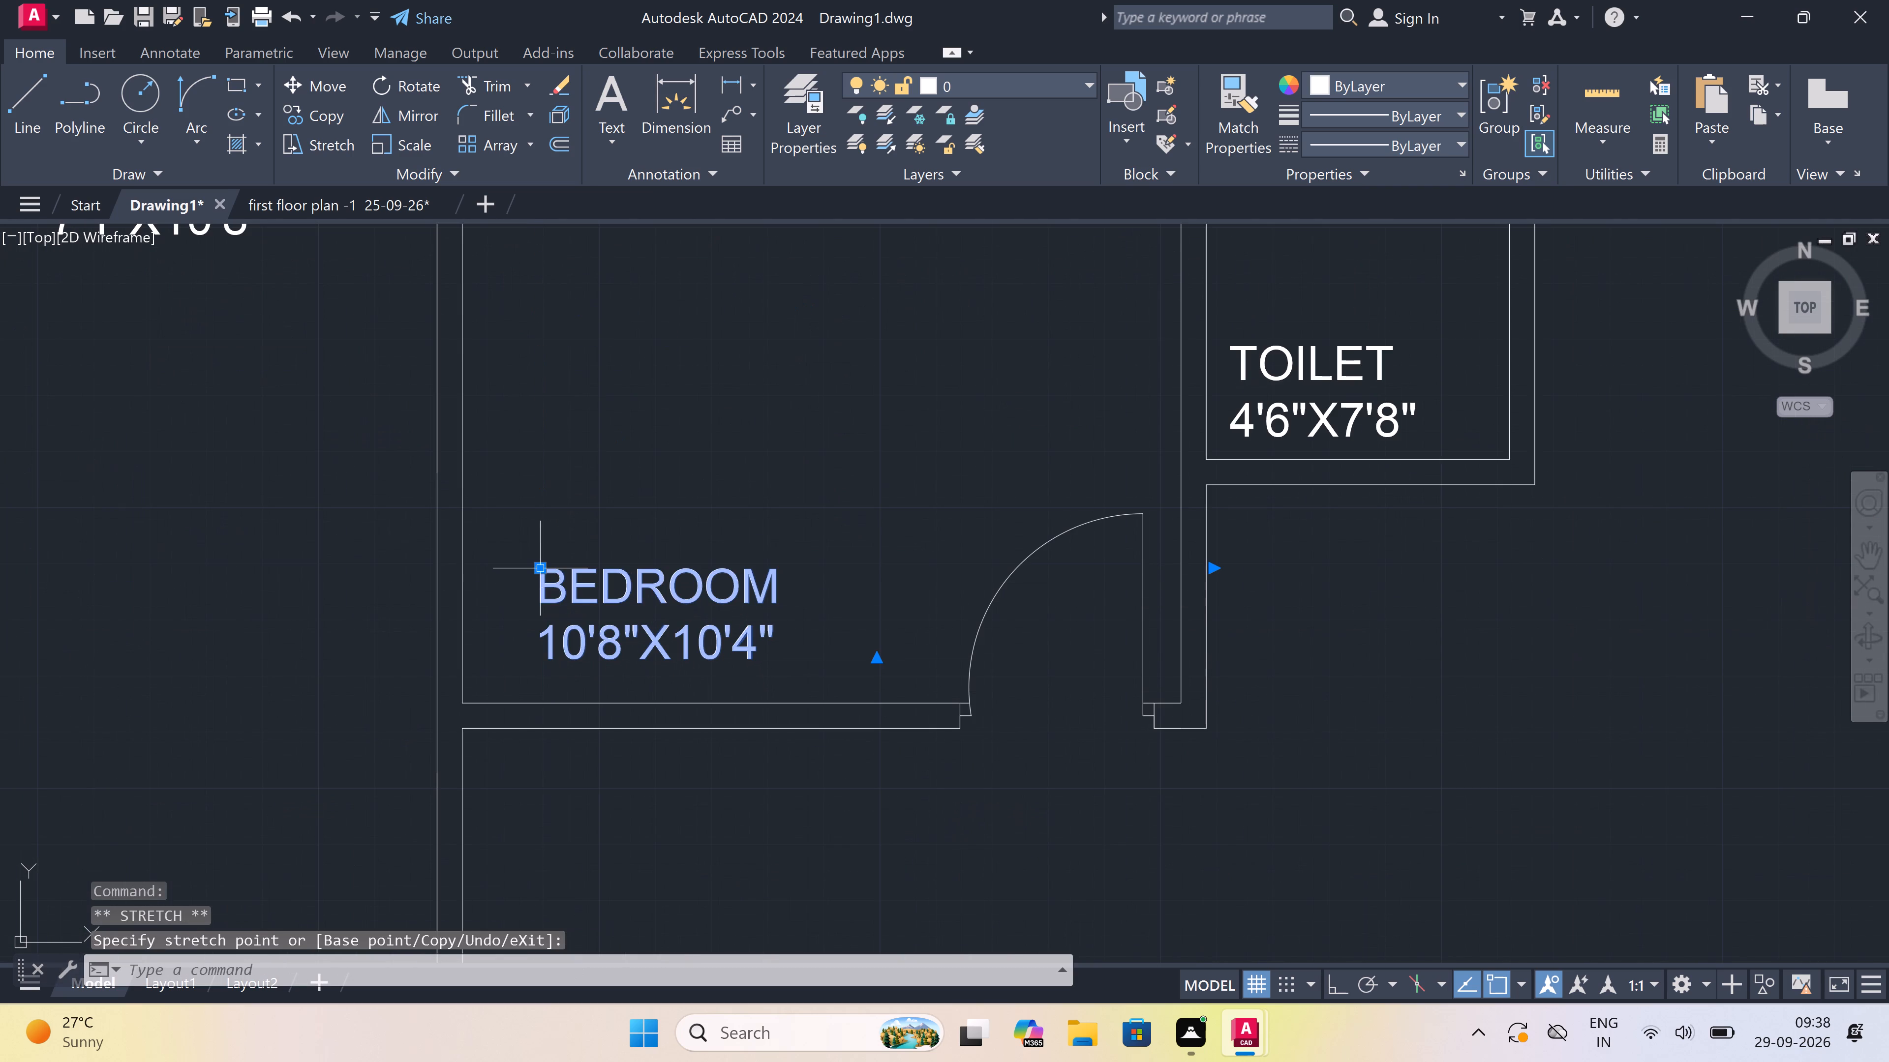
pyautogui.press('Escape')
# Rotate the source bed outside the sheet border by a quarter turn so that its headboard faces north.
pyautogui.scroll(-5, 698, 757)
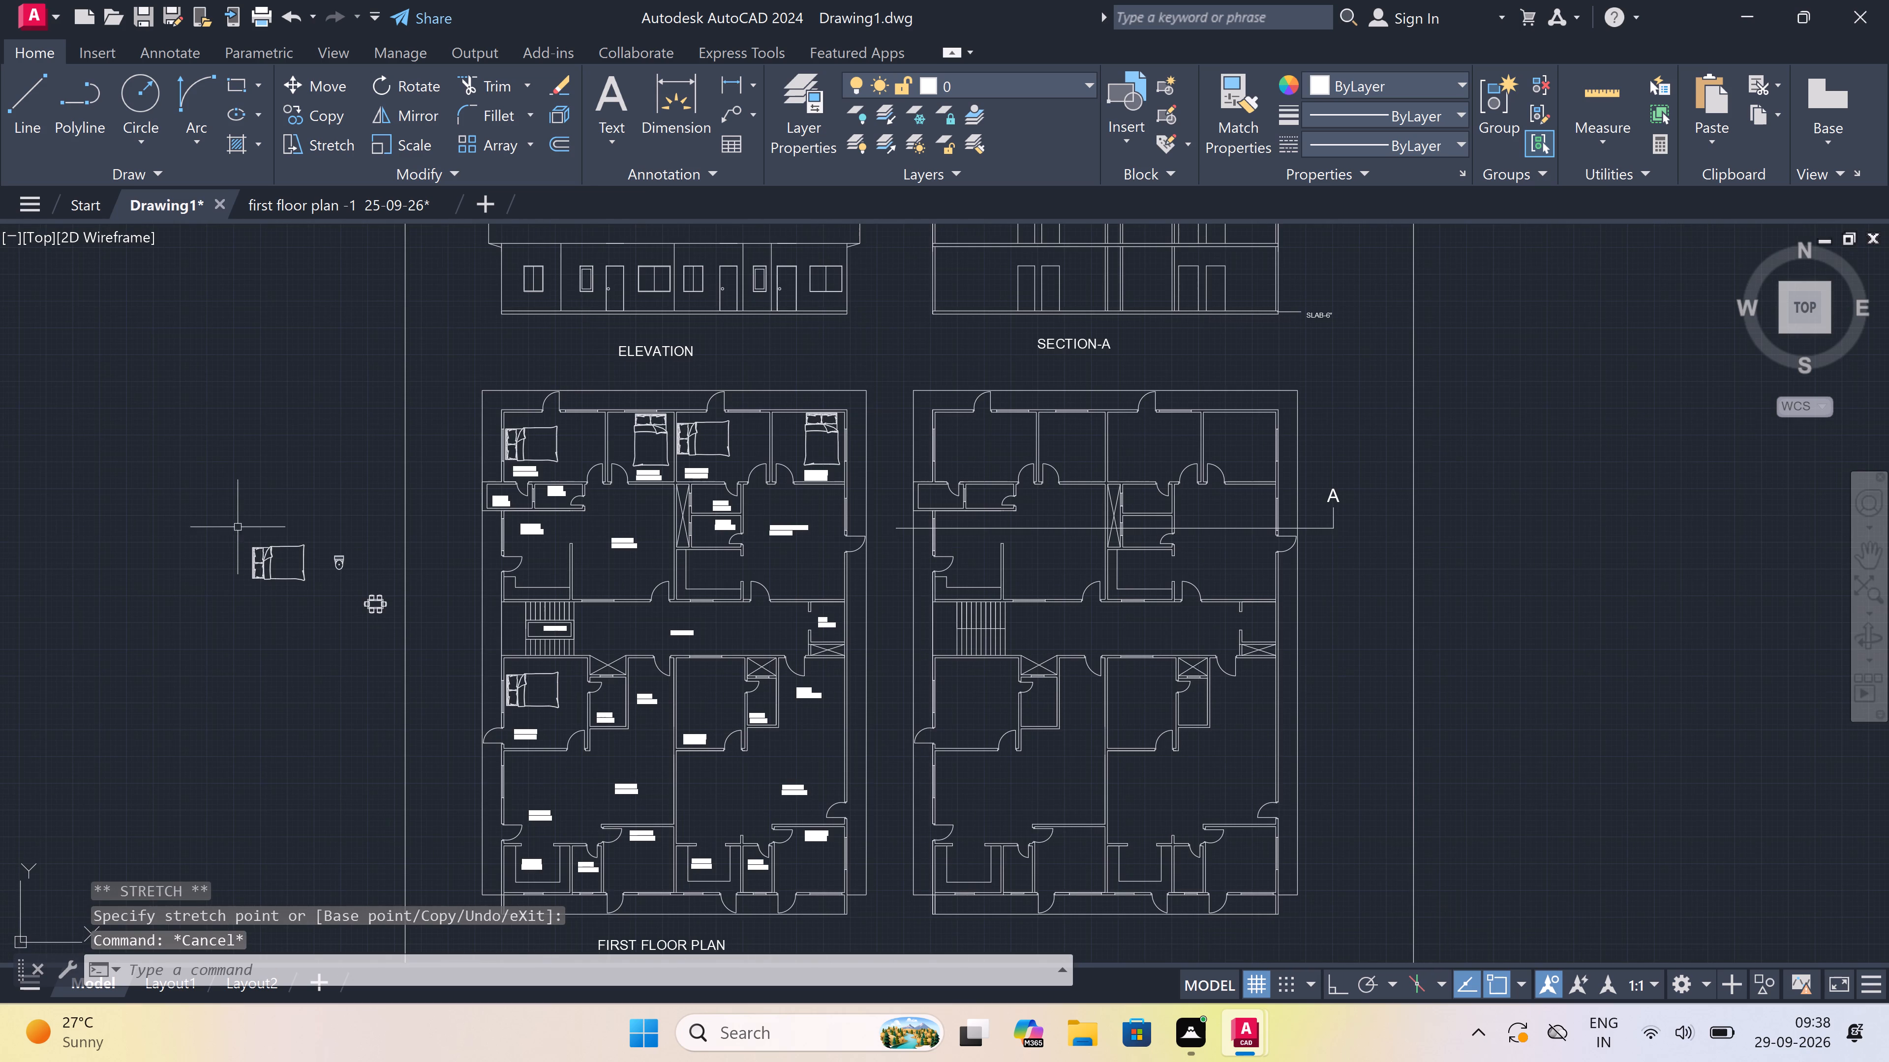
pyautogui.scroll(2, 238, 531)
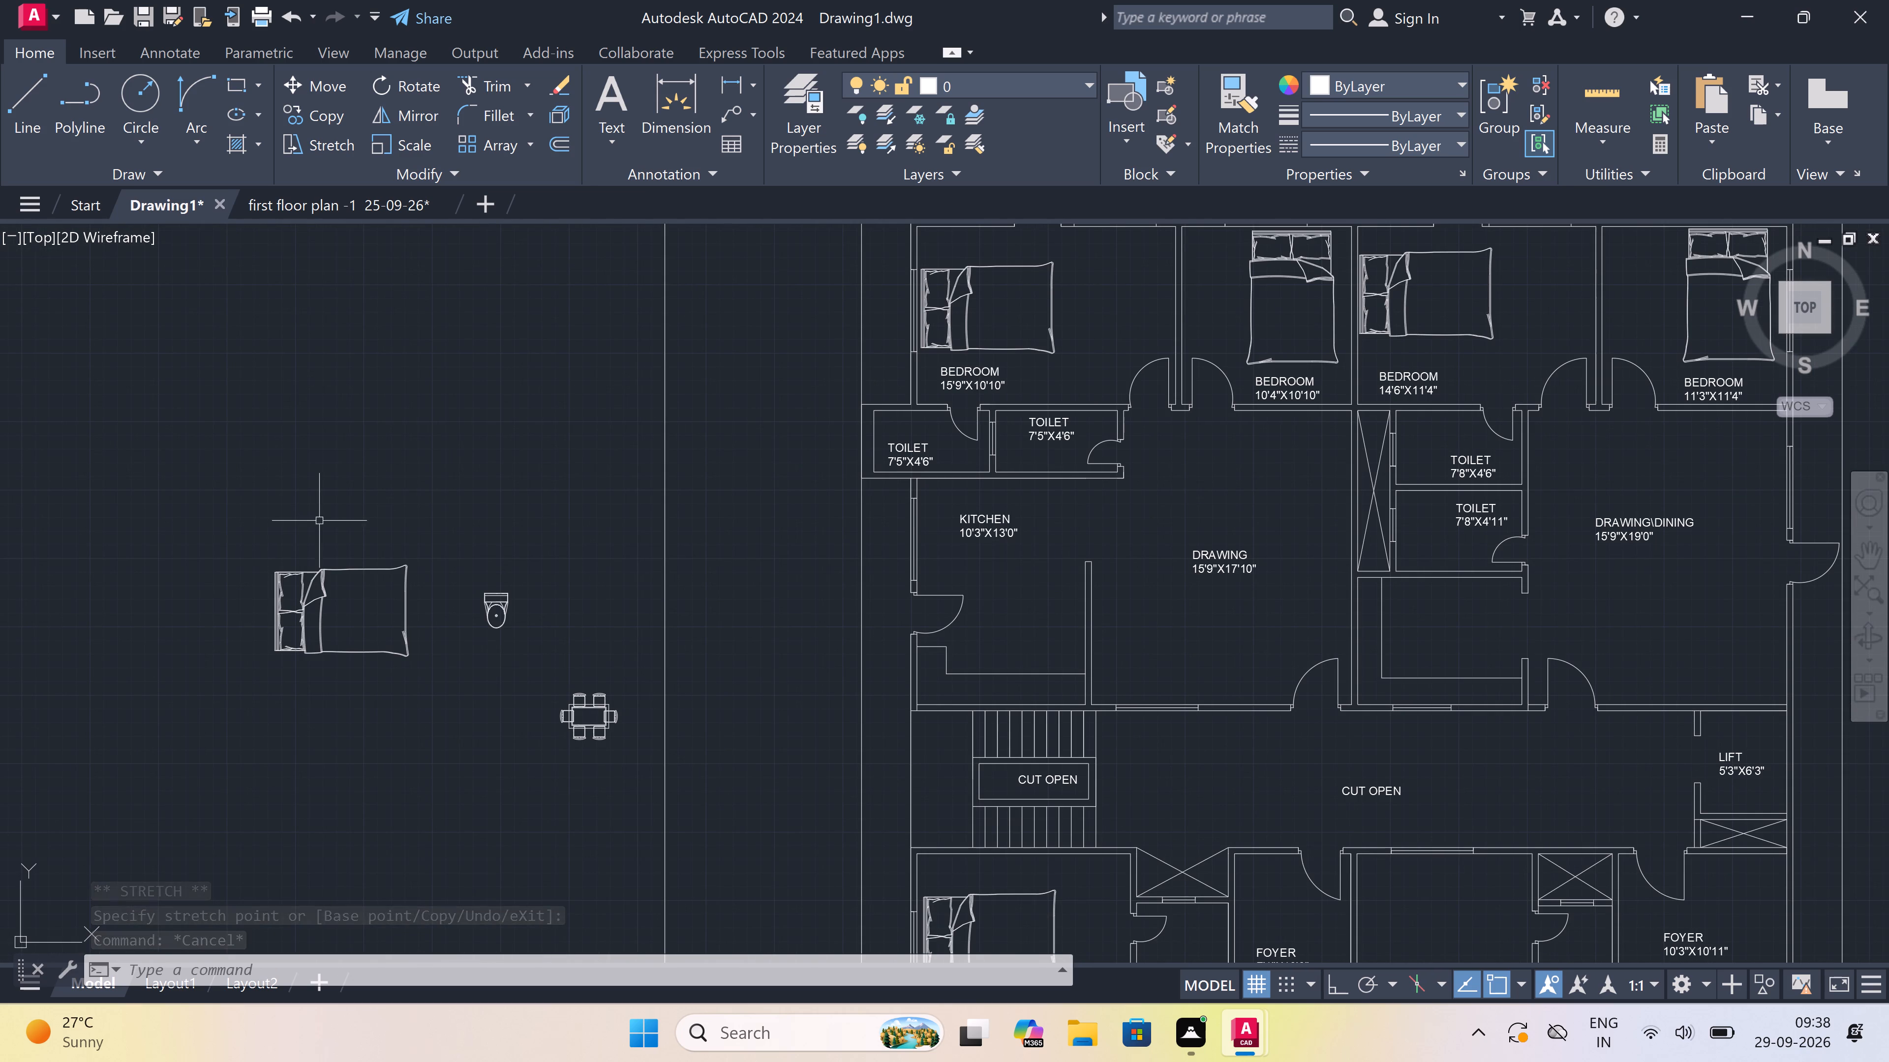
pyautogui.moveTo(425, 545); pyautogui.dragTo(435, 552)
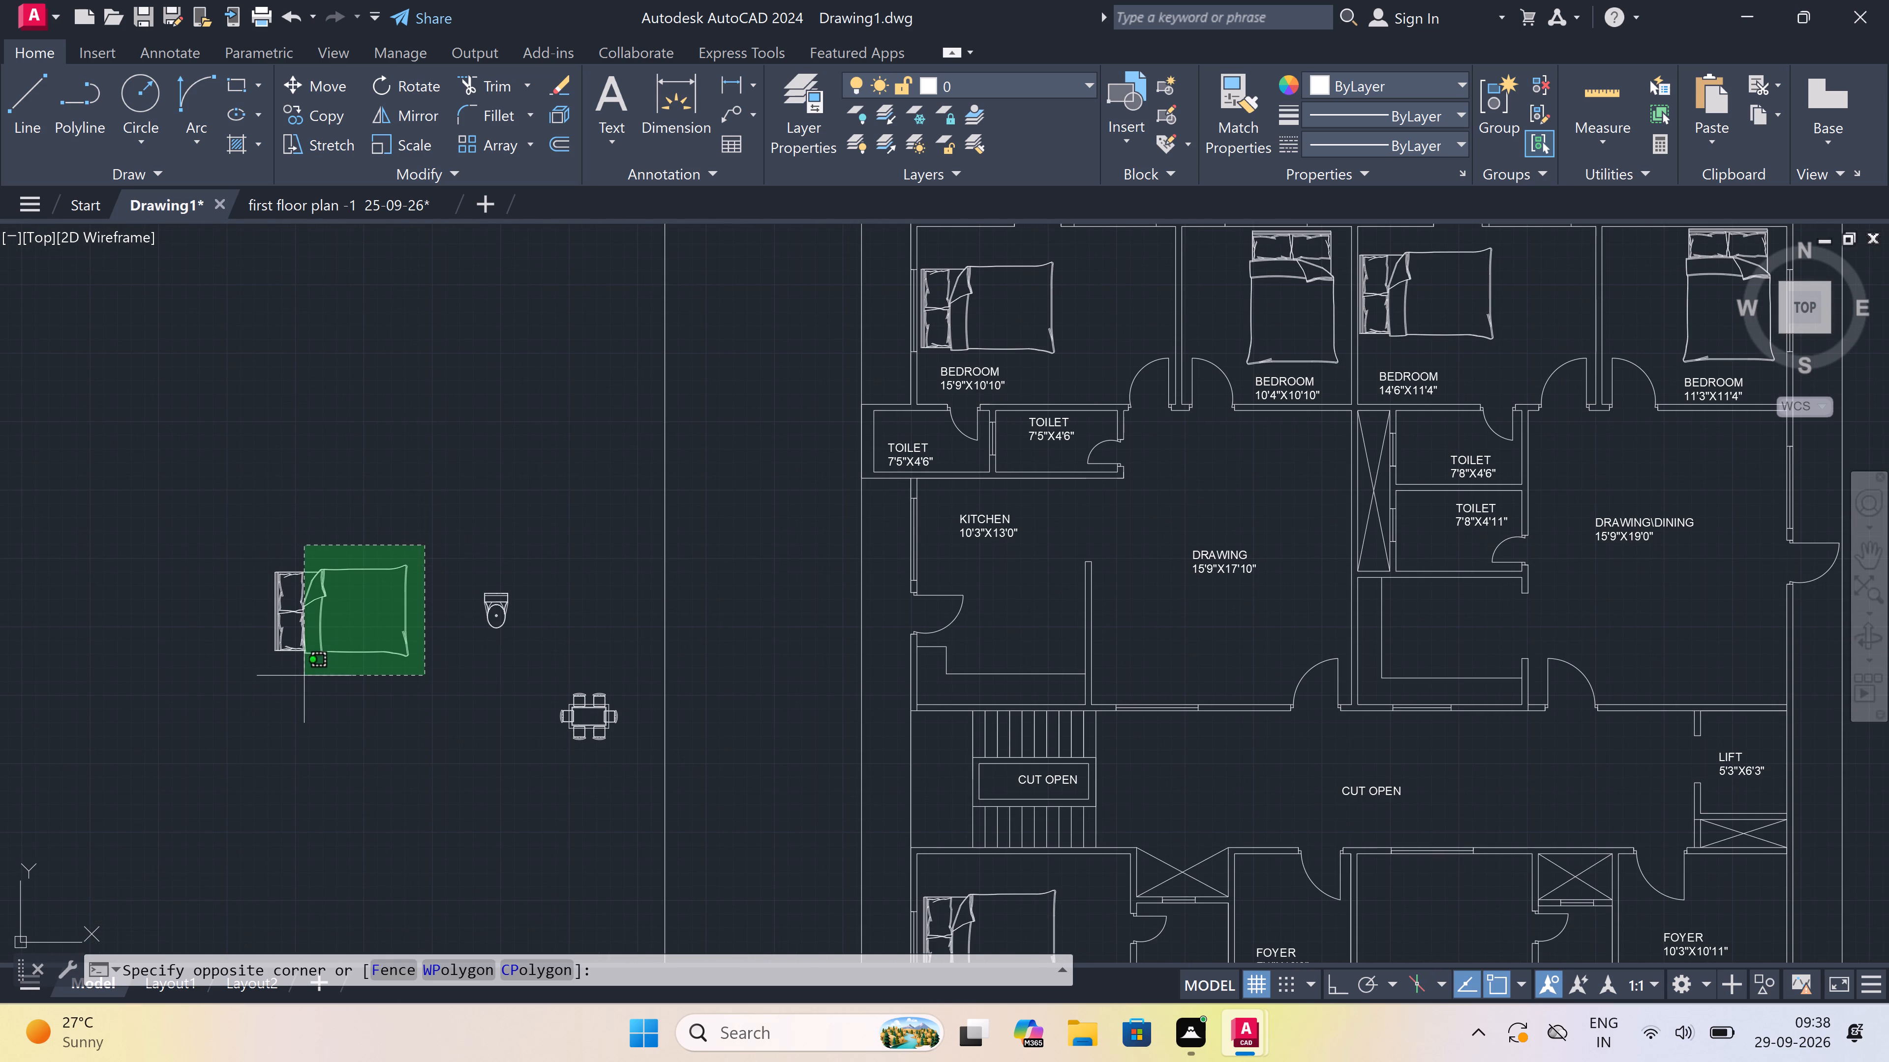
pyautogui.click(212, 686)
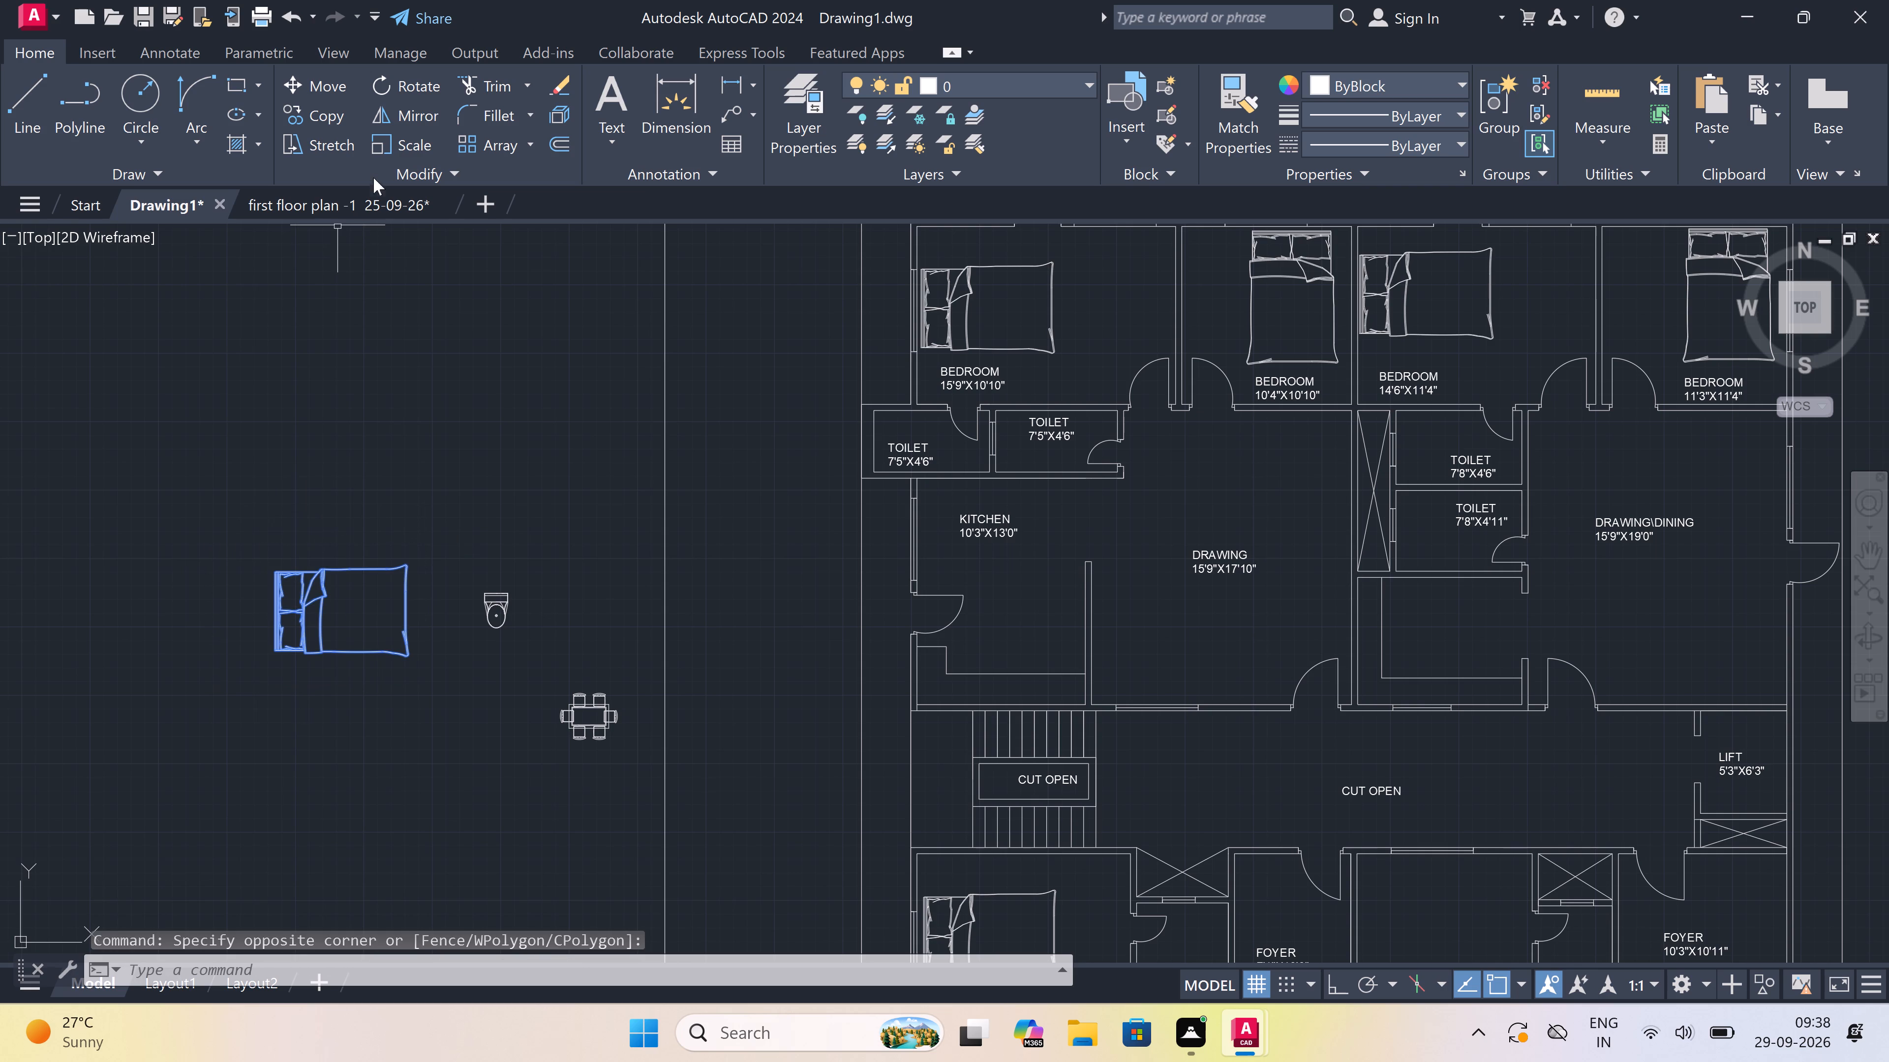
pyautogui.click(394, 77)
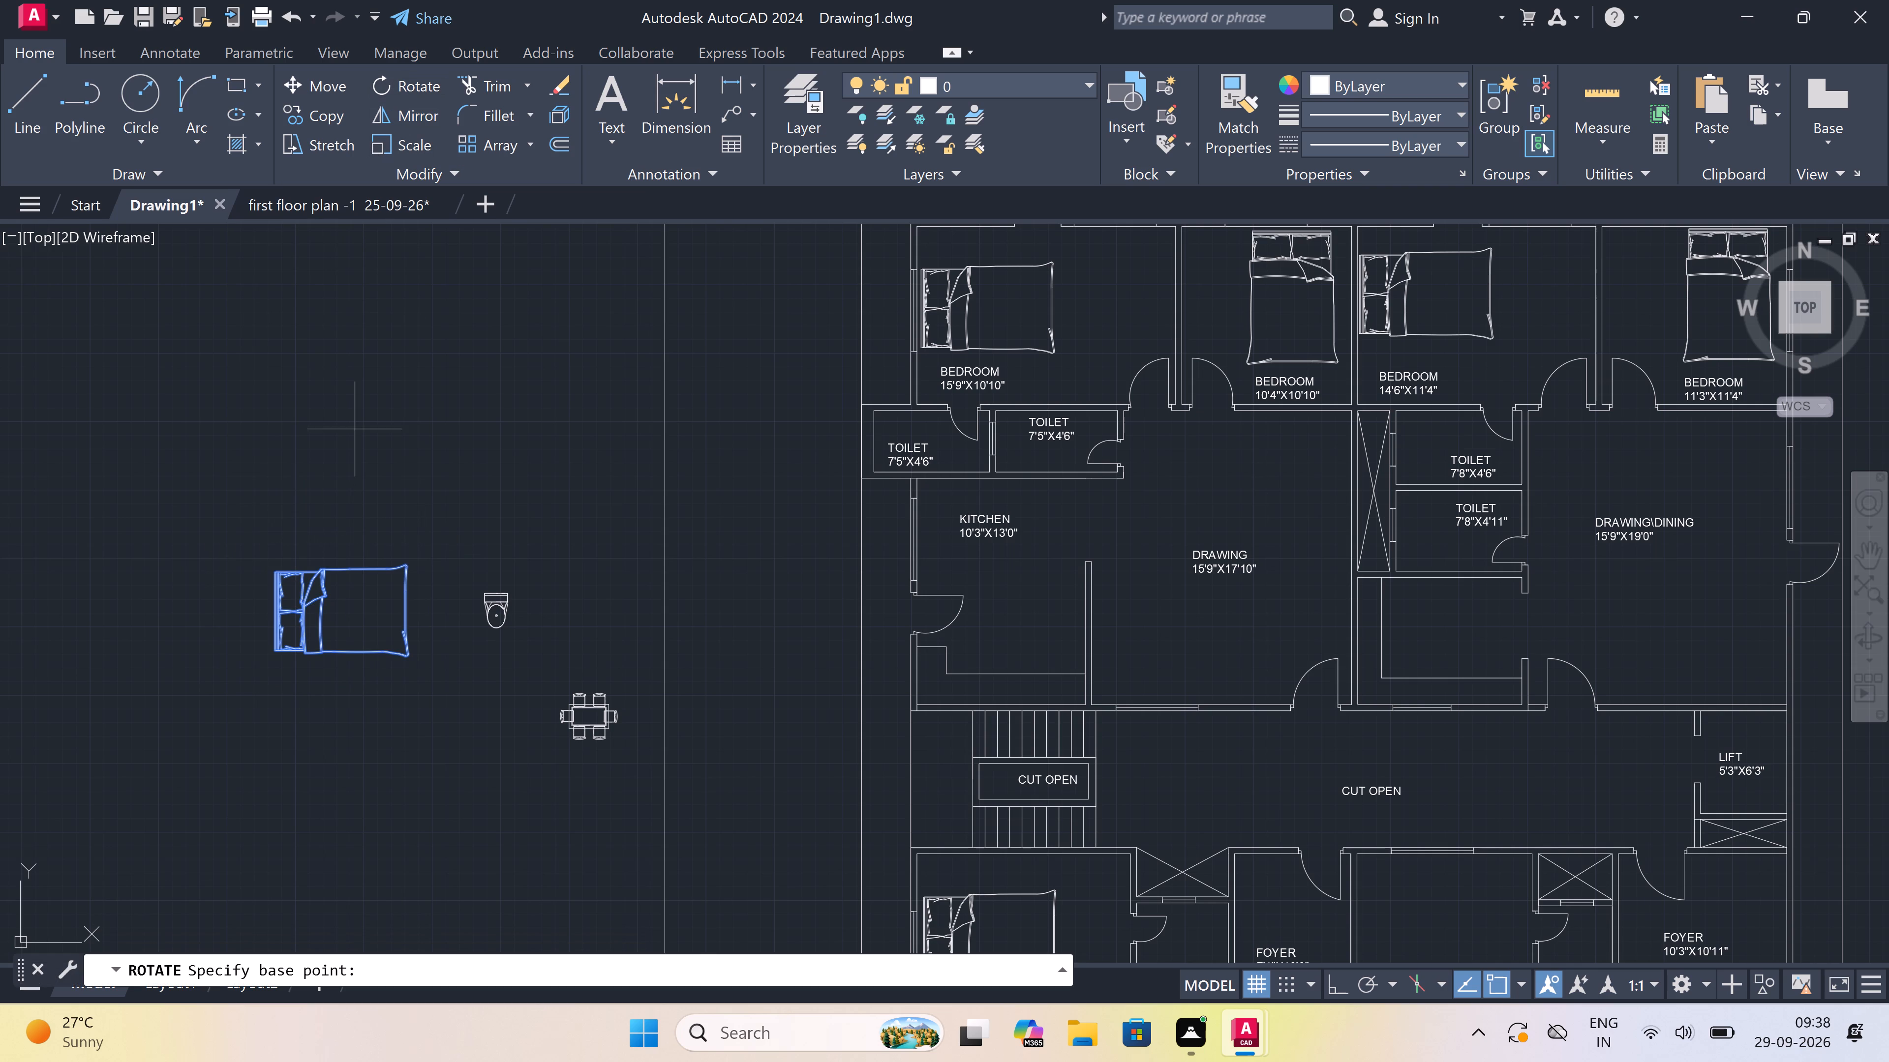
pyautogui.click(288, 611)
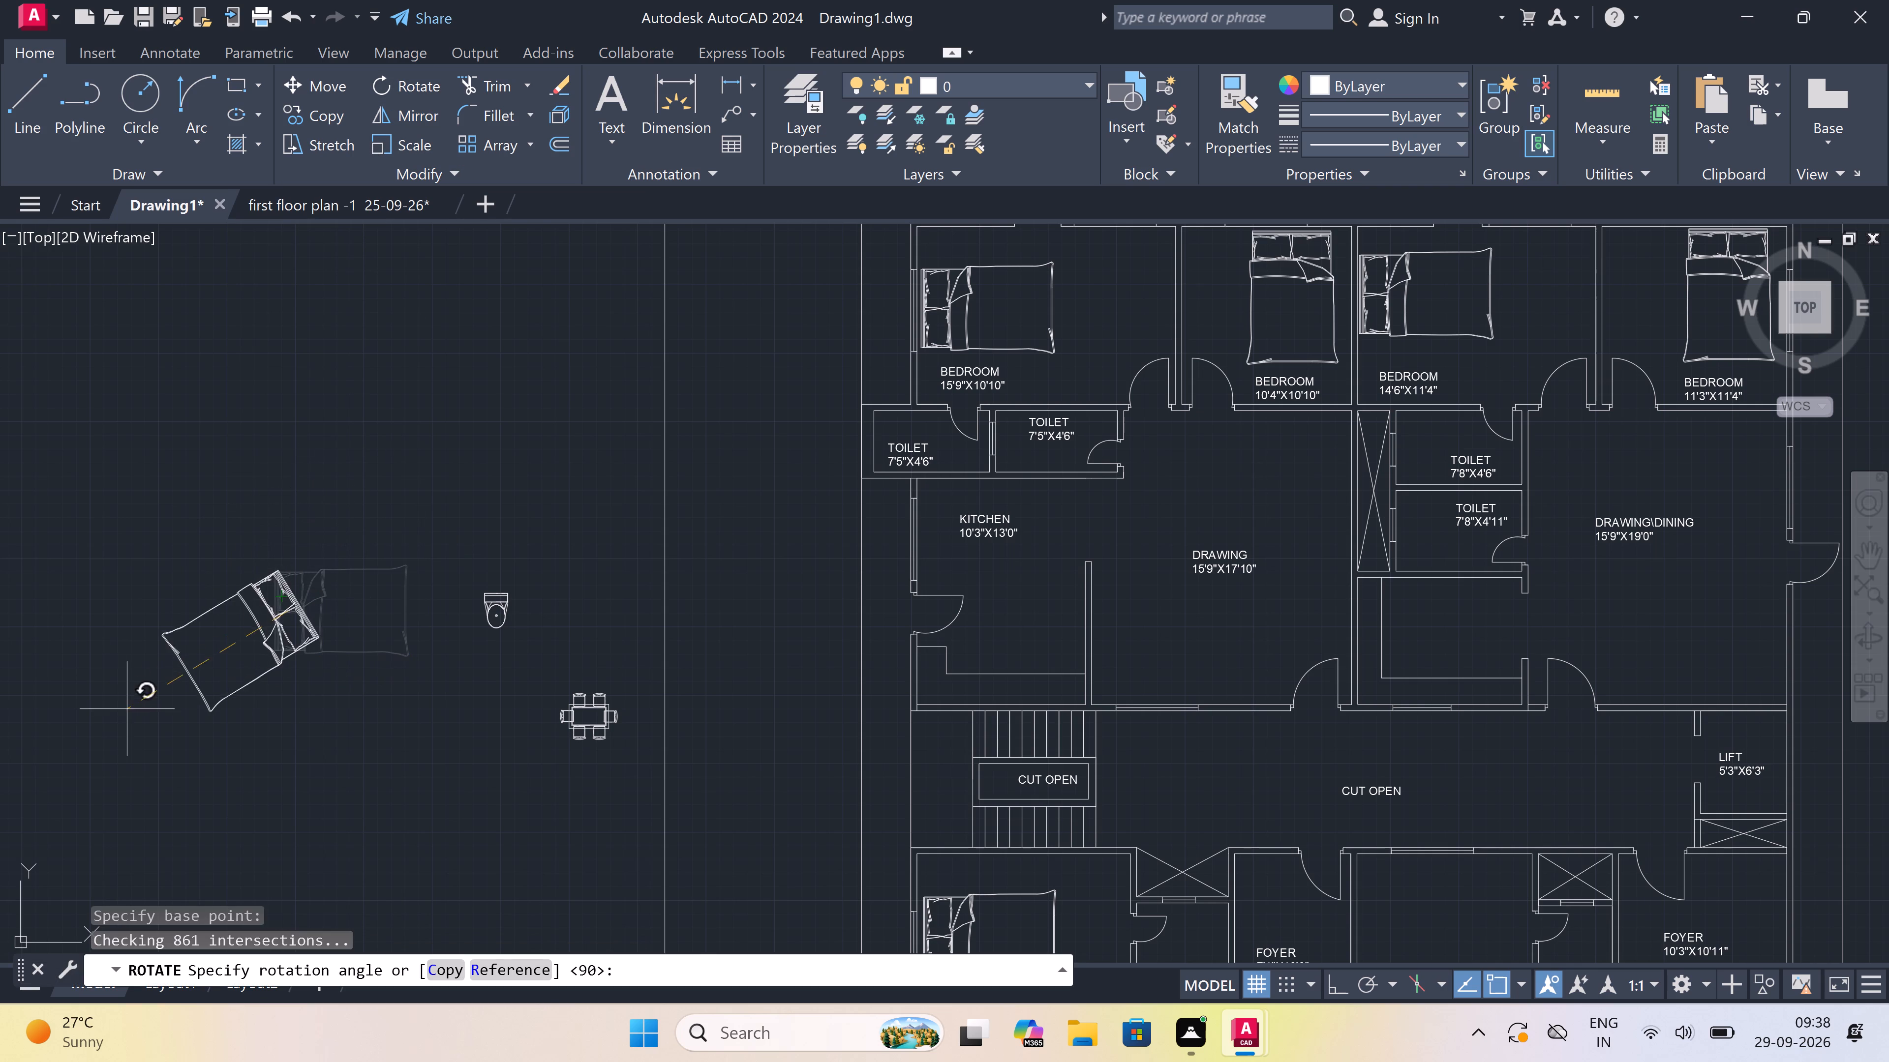
pyautogui.press('F8')
pyautogui.click(248, 771)
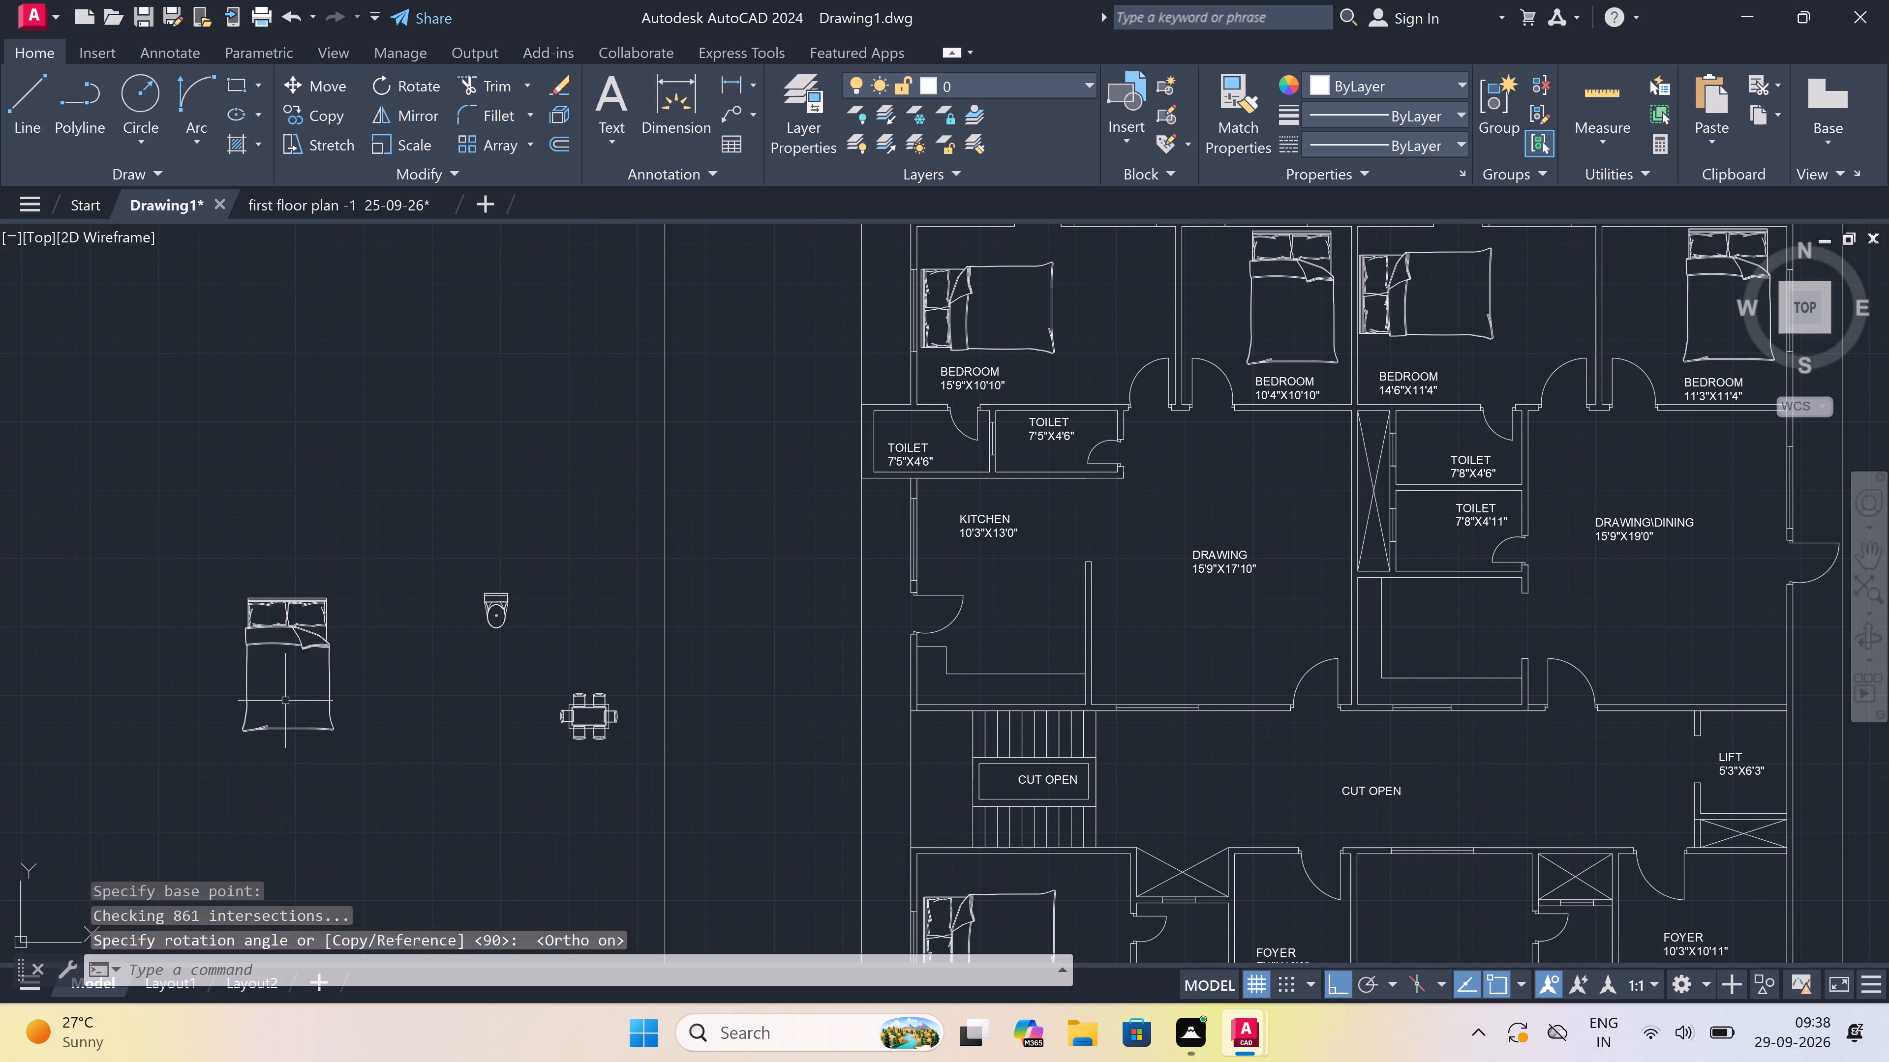
# Place a copy of the source bed in the 10'8"X10'4" bedroom, with its headboard close to the north wall below the window.
pyautogui.click(380, 577)
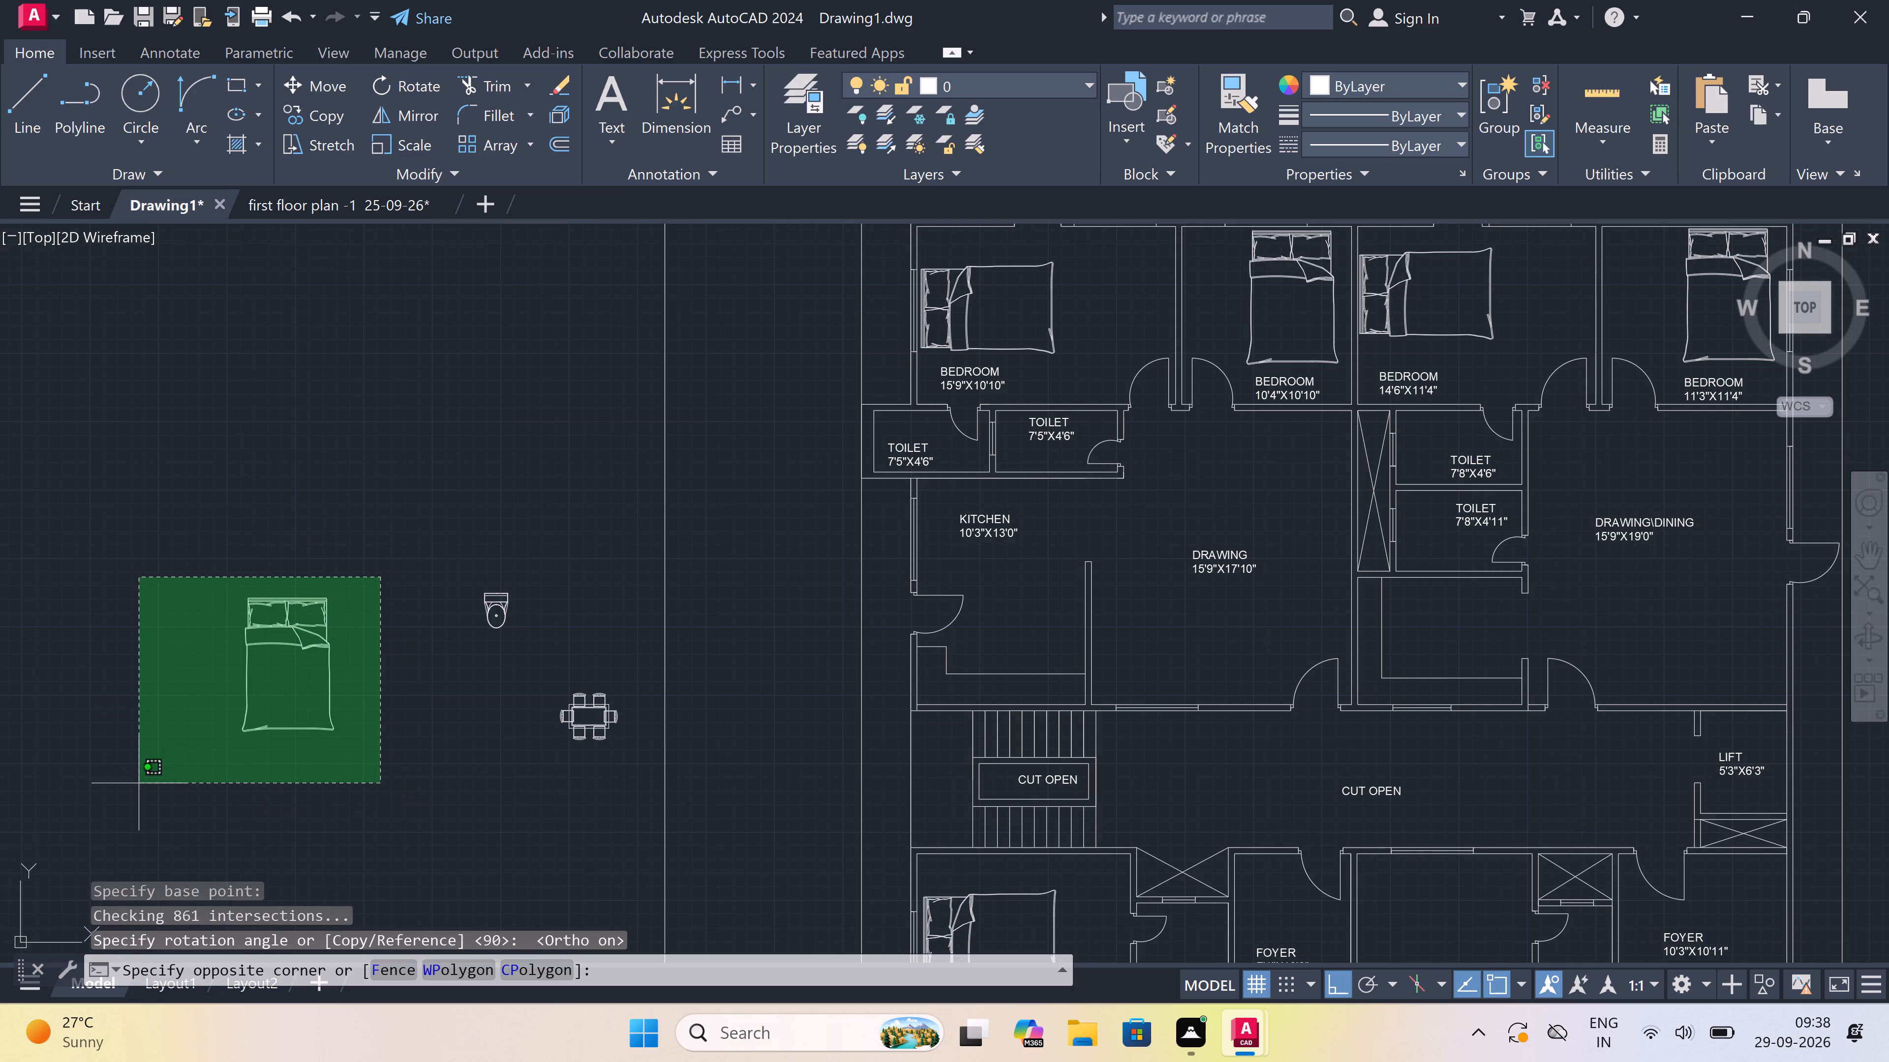
pyautogui.click(141, 784)
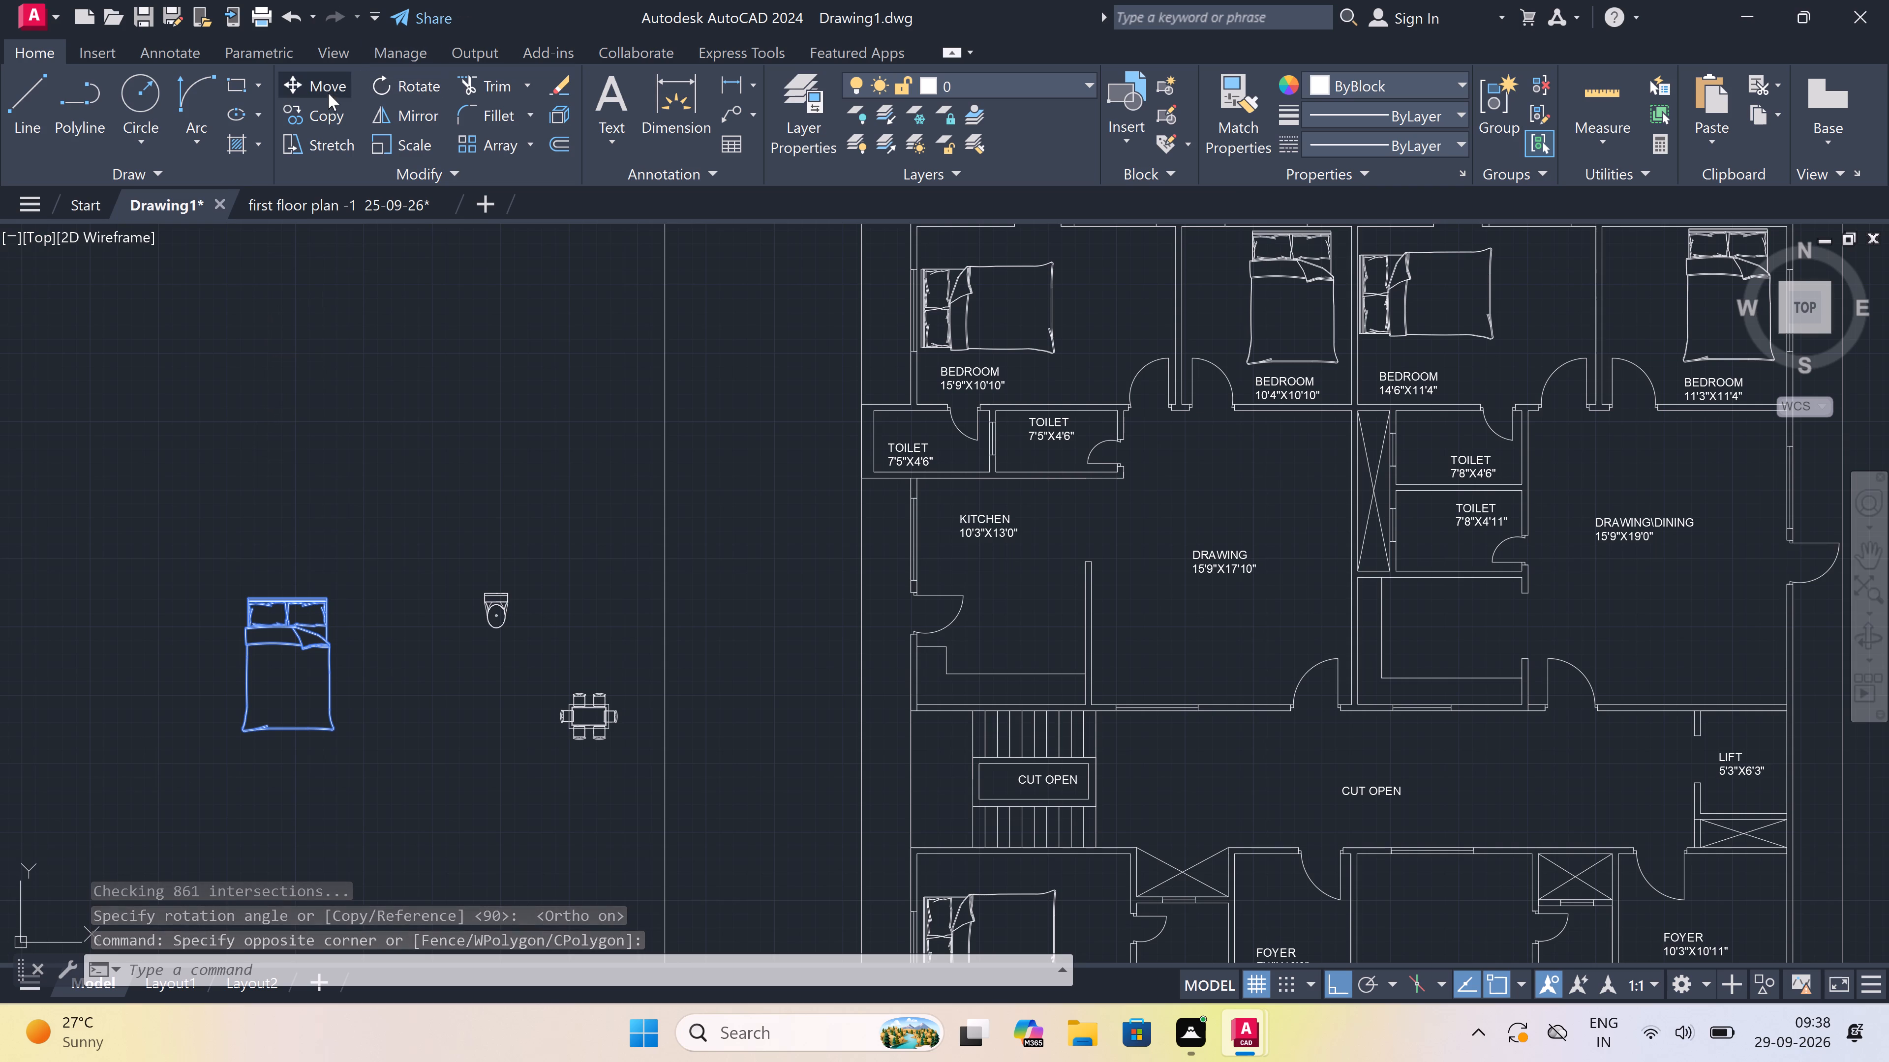
pyautogui.click(320, 109)
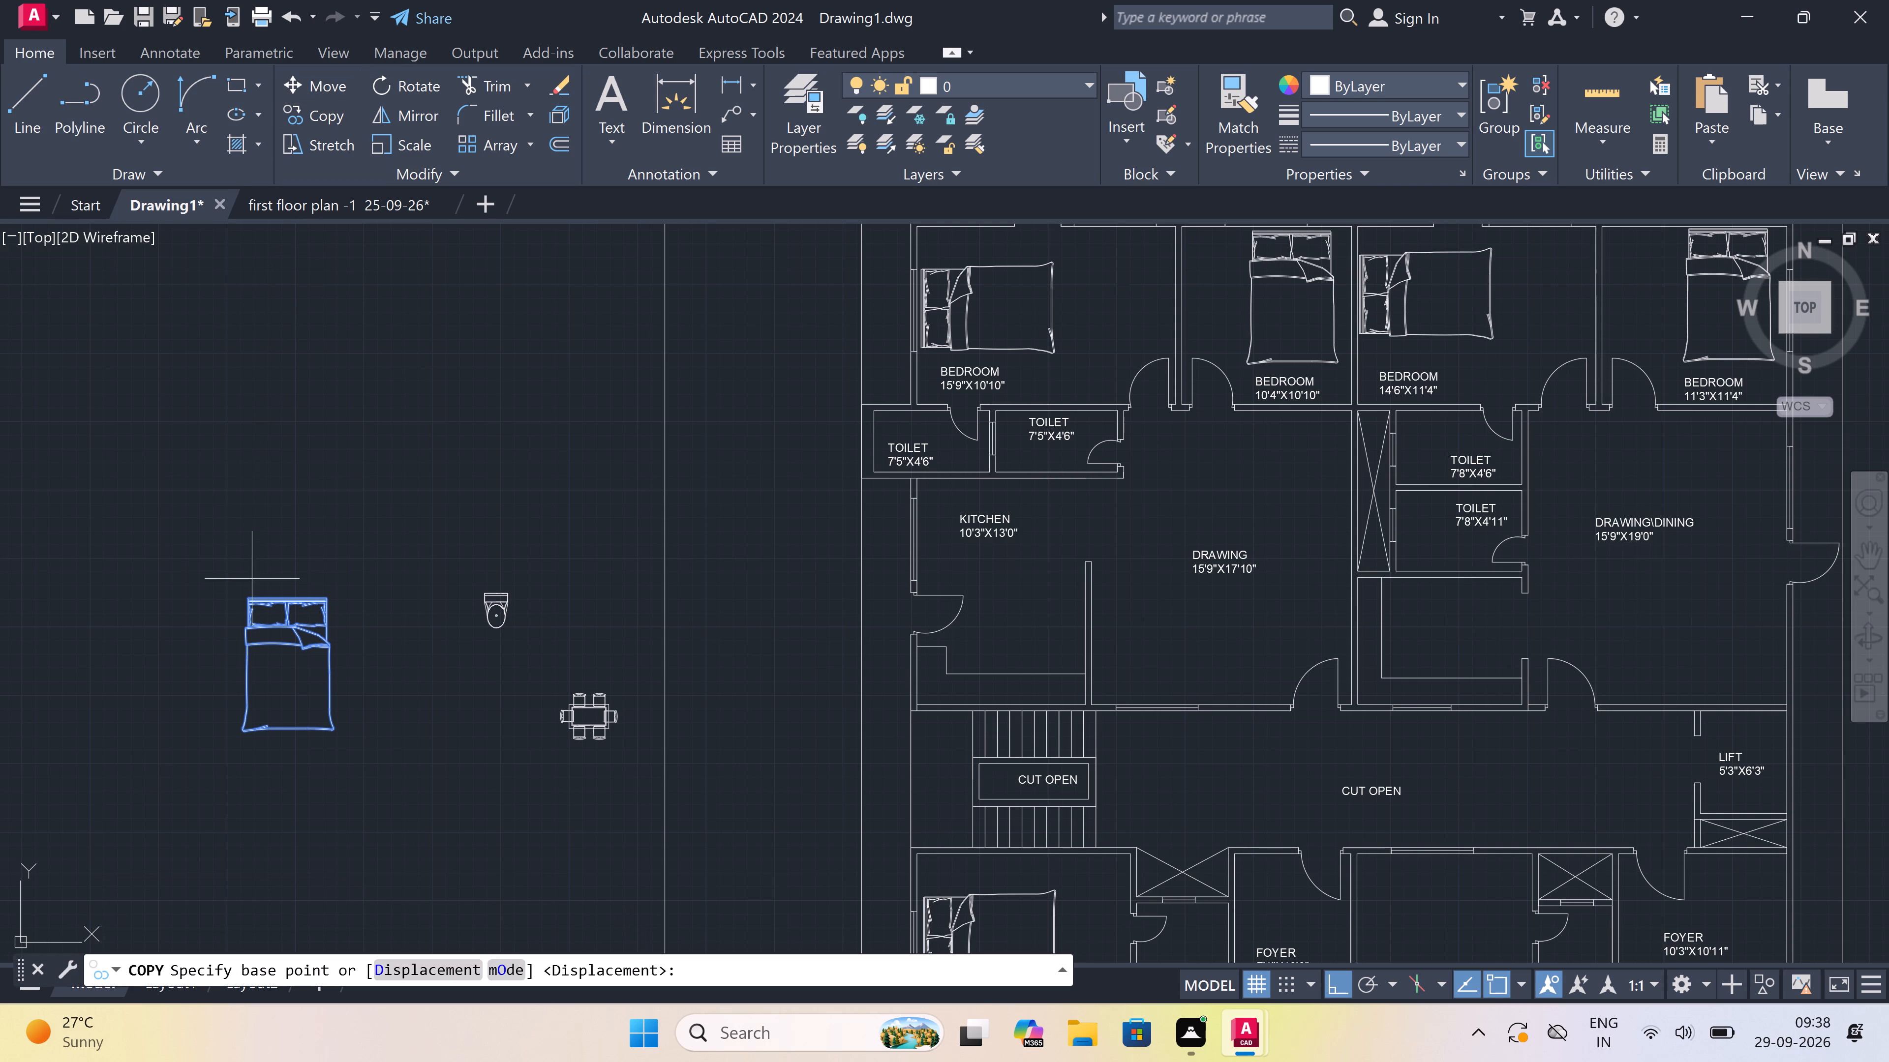
pyautogui.click(284, 592)
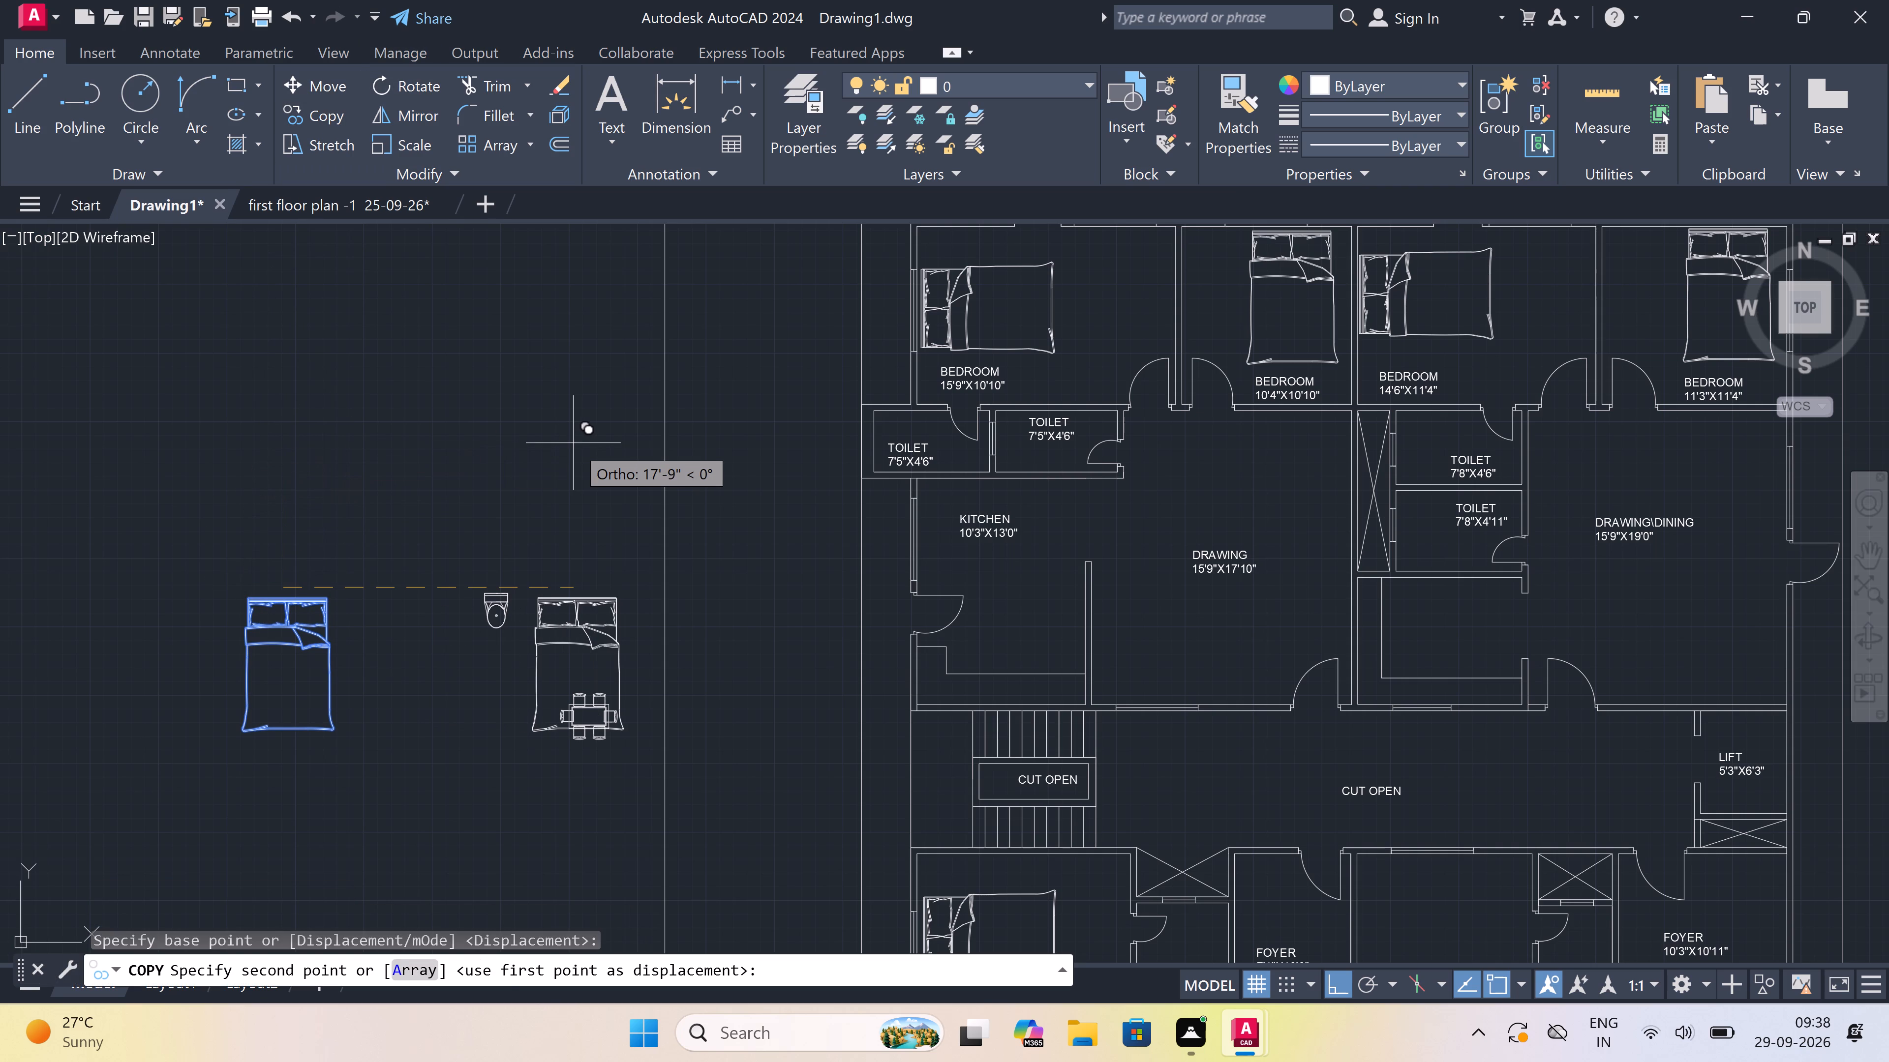
pyautogui.press('F8')
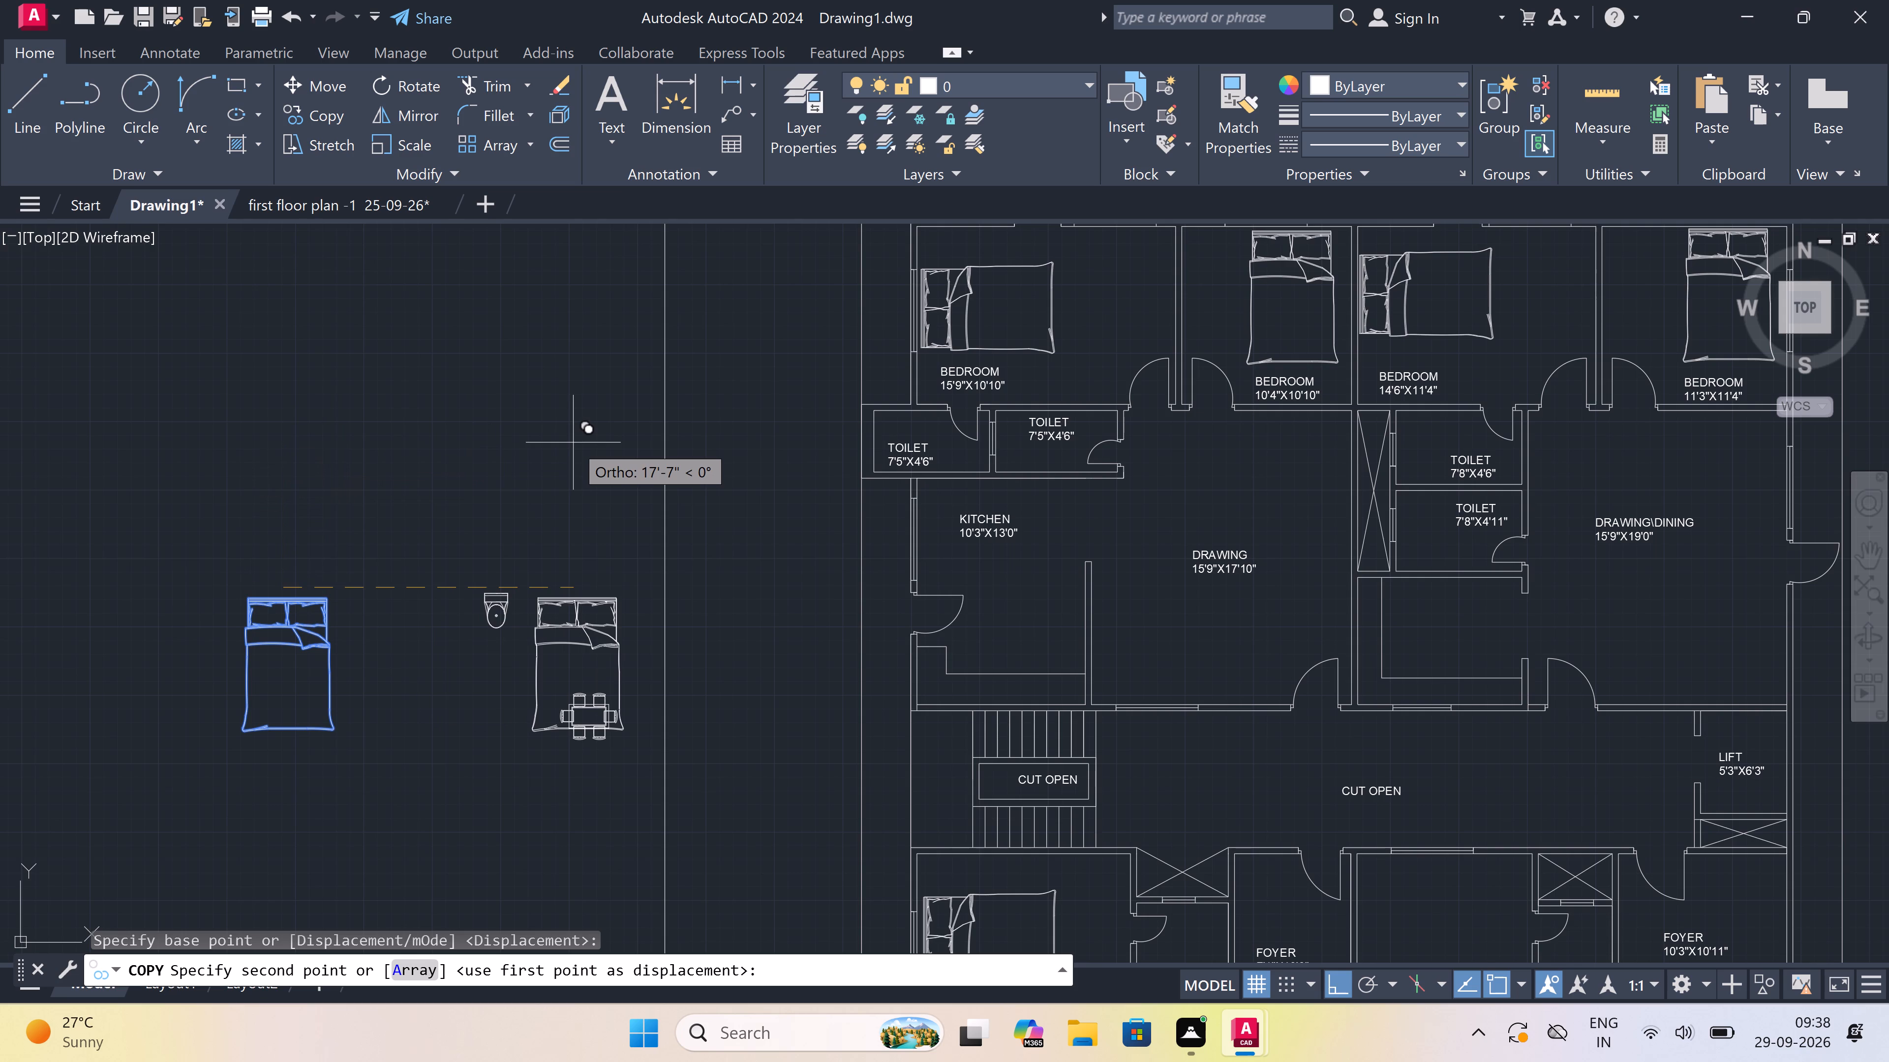
pyautogui.scroll(-4, 575, 443)
pyautogui.scroll(3, 644, 457)
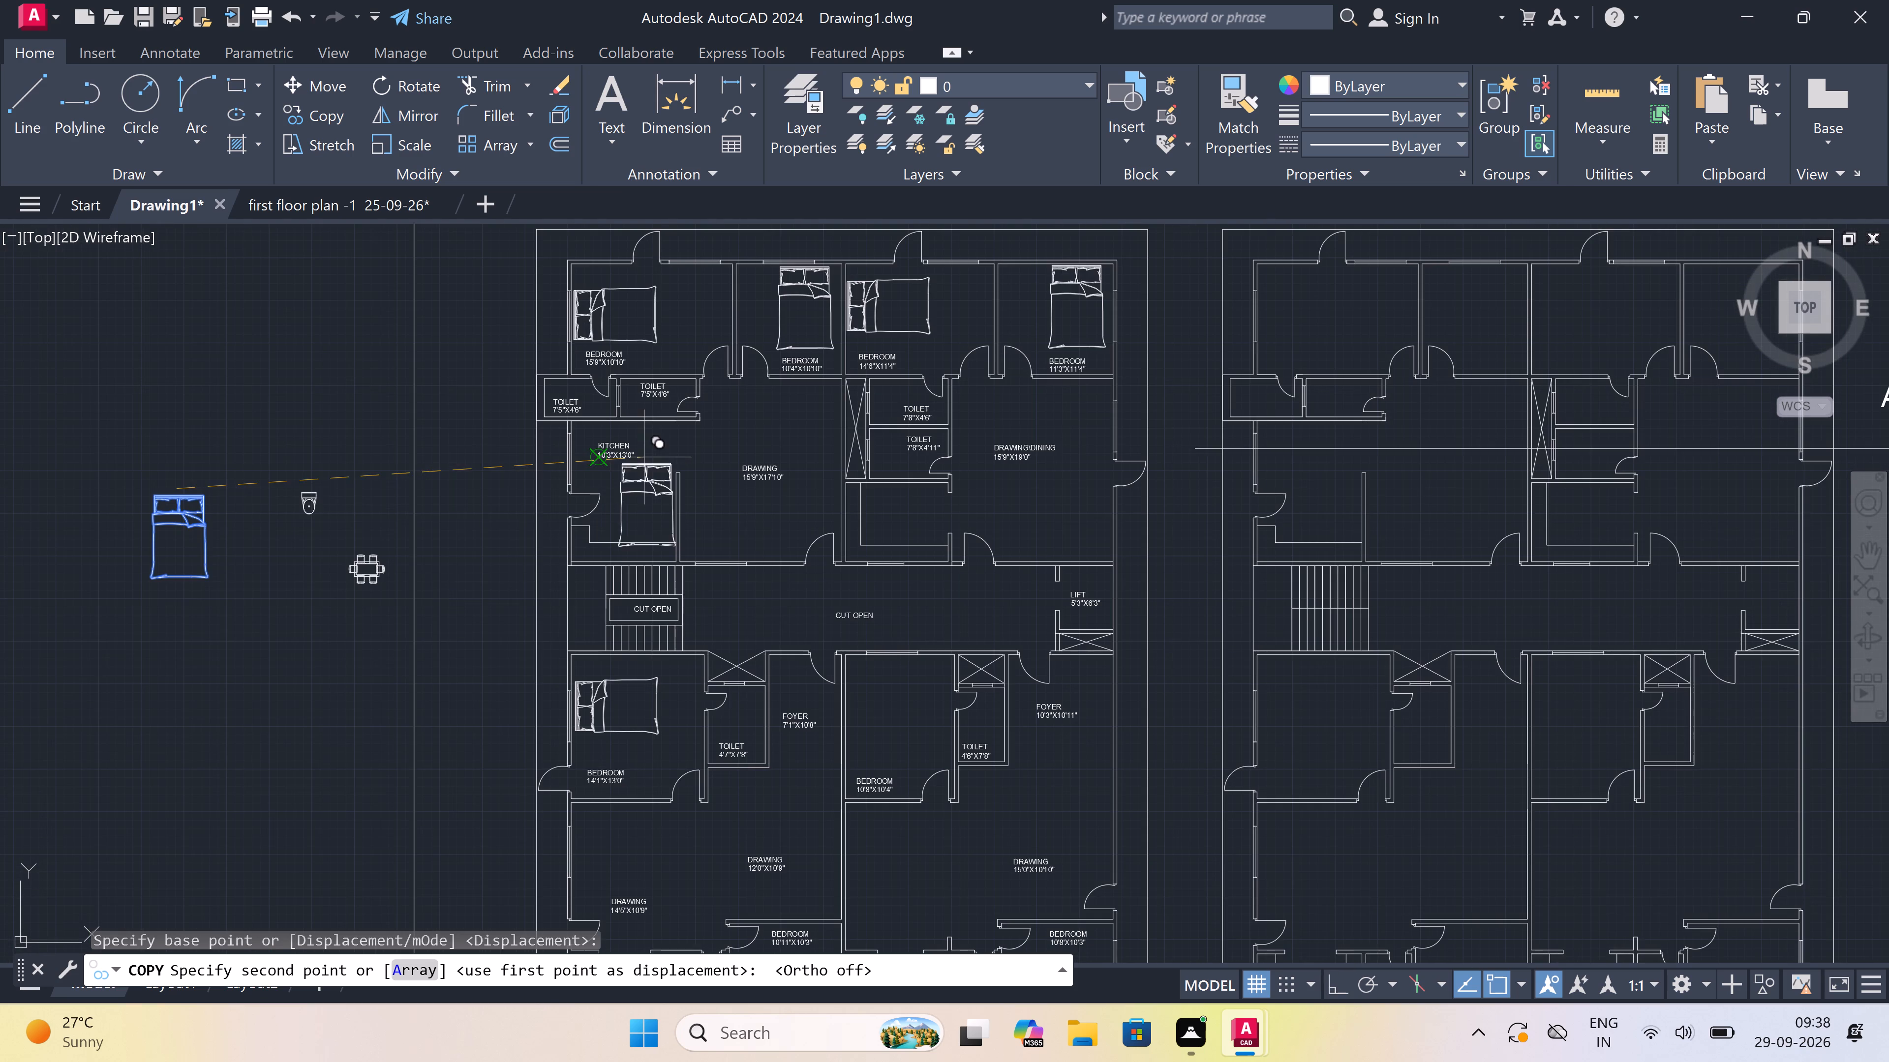
pyautogui.scroll(3, 925, 711)
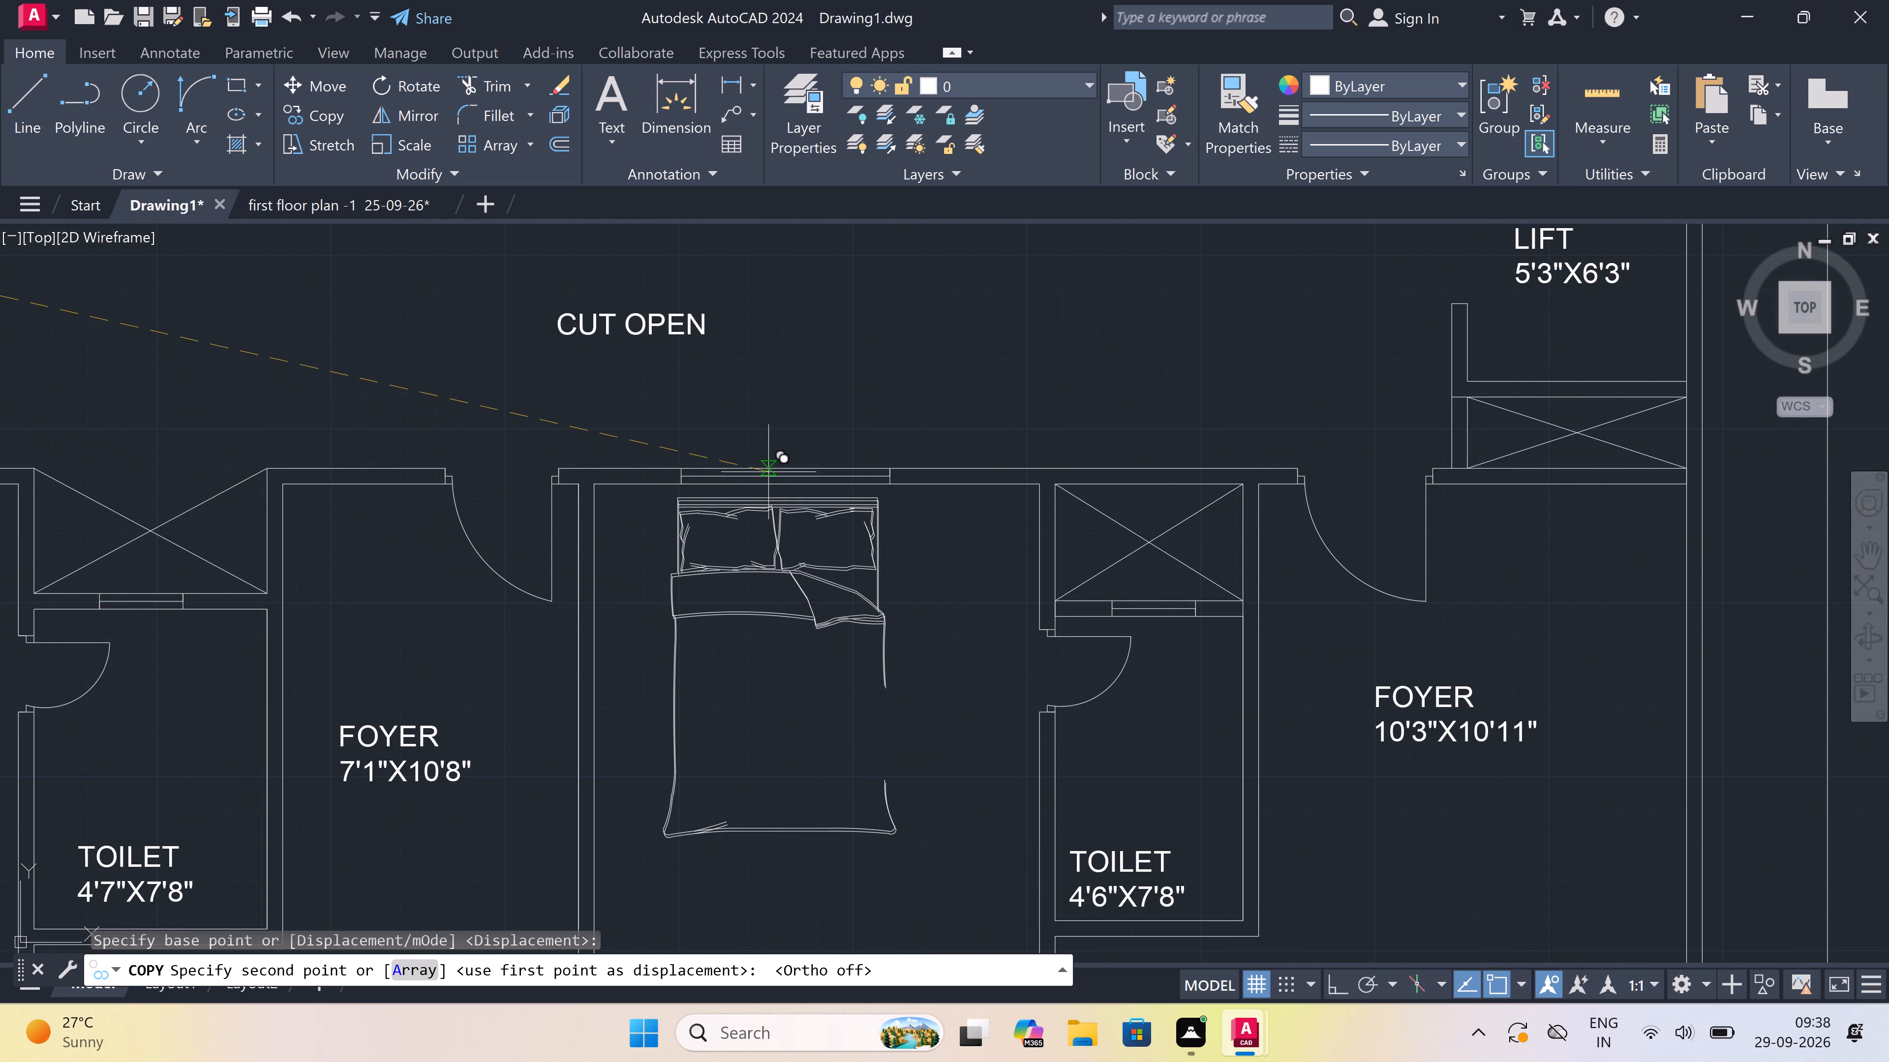
pyautogui.click(767, 471)
pyautogui.scroll(-4, 617, 493)
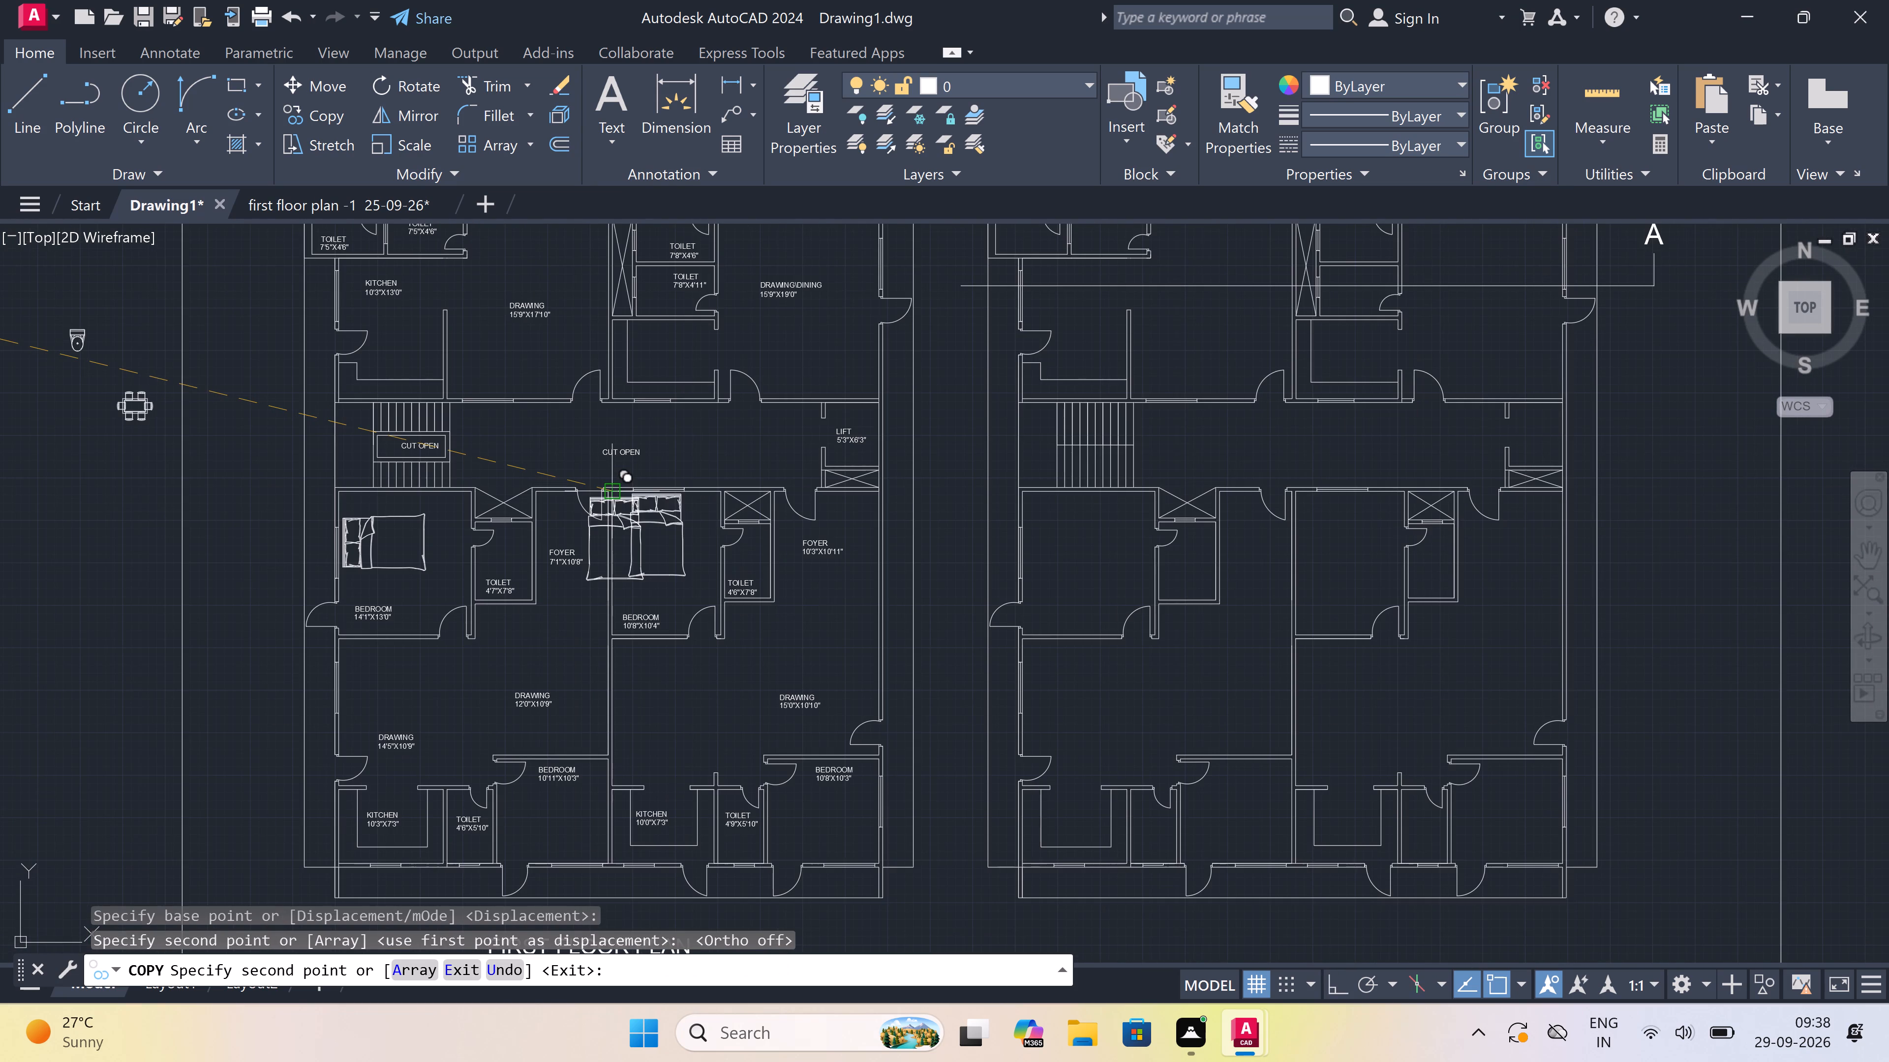
pyautogui.scroll(-2, 617, 493)
pyautogui.scroll(1, 617, 493)
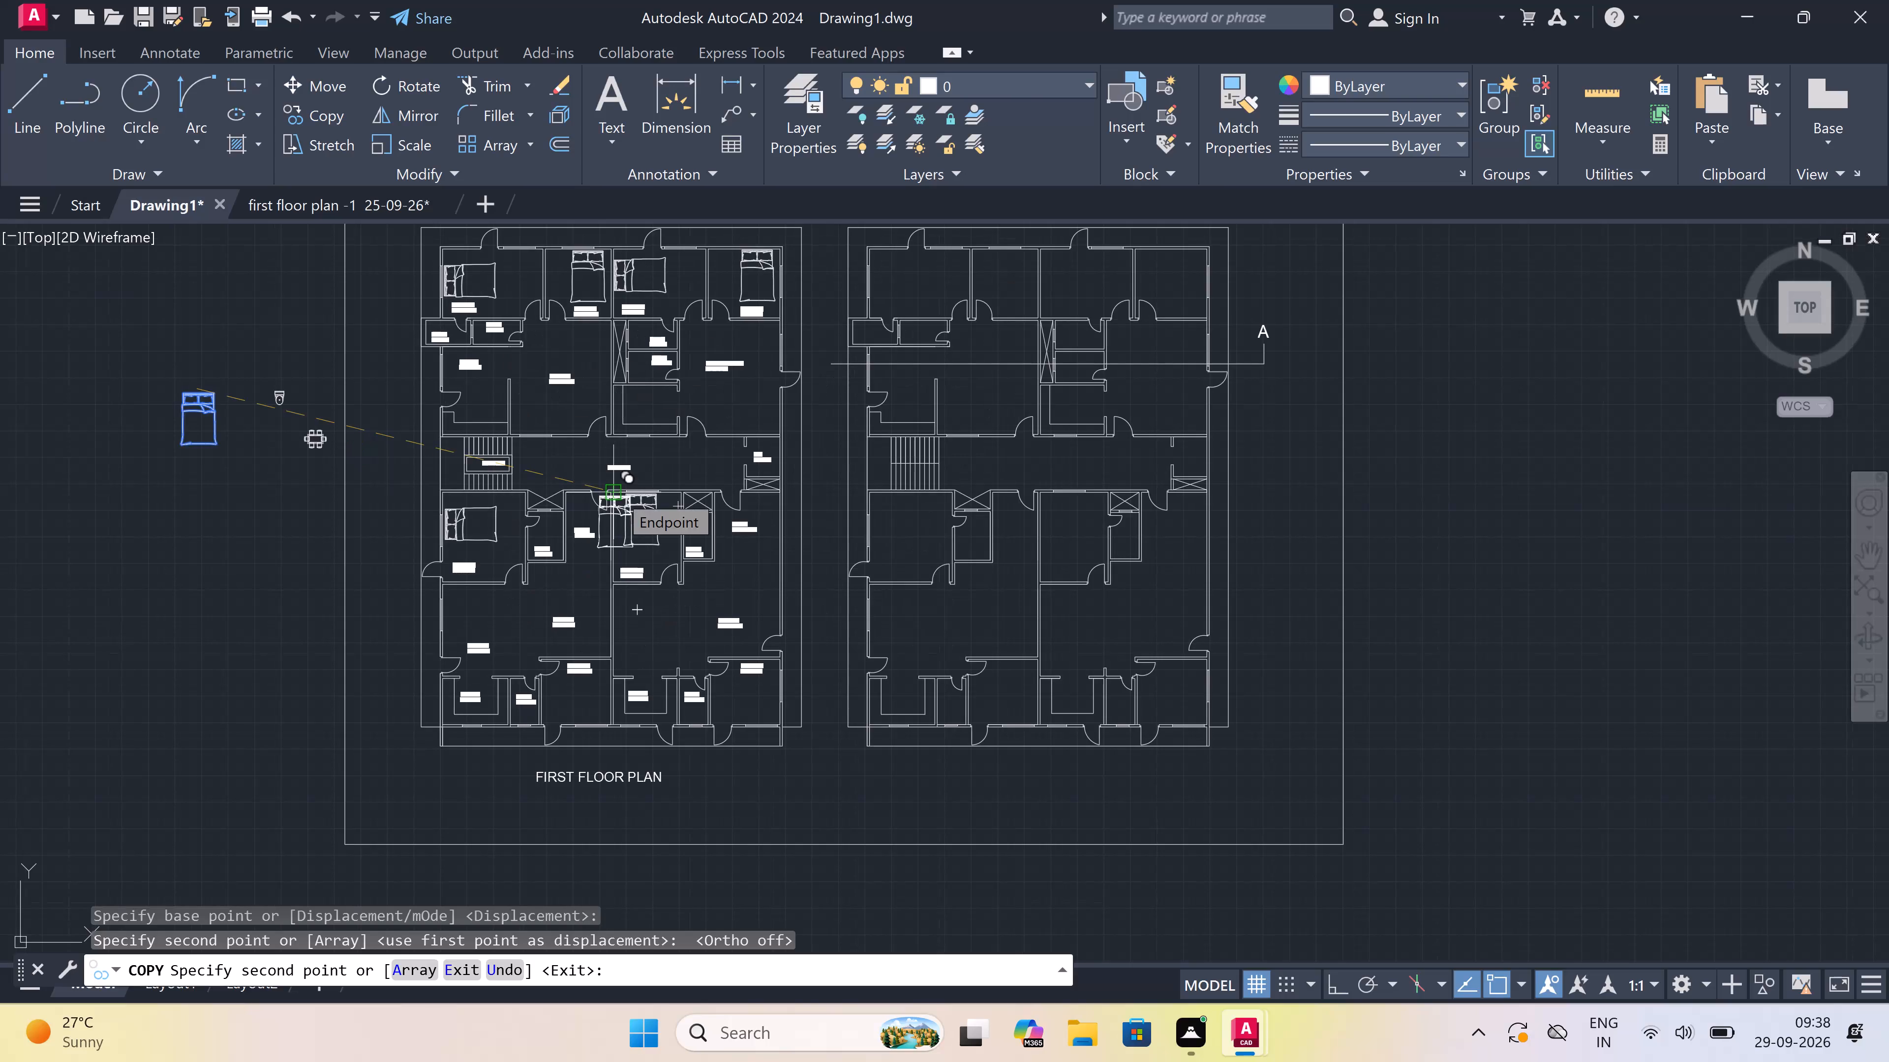
pyautogui.scroll(3, 440, 651)
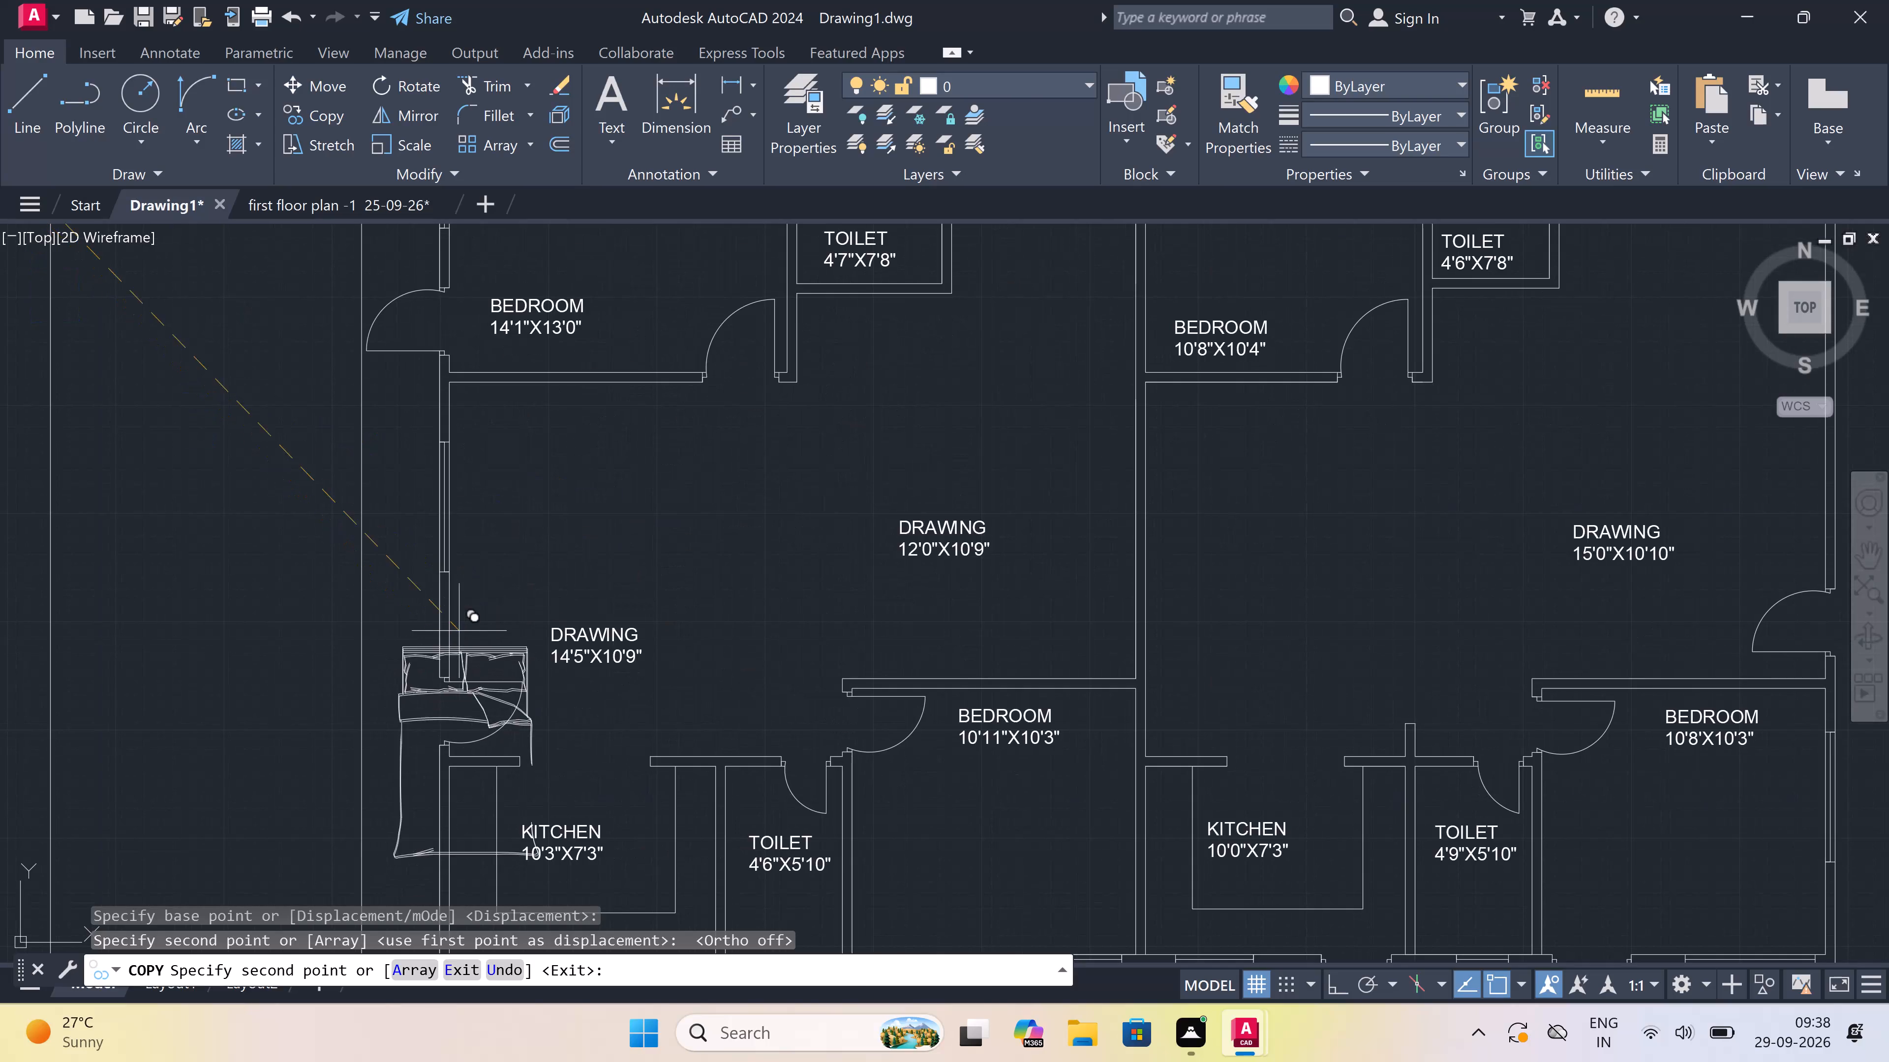
pyautogui.scroll(-1, 483, 609)
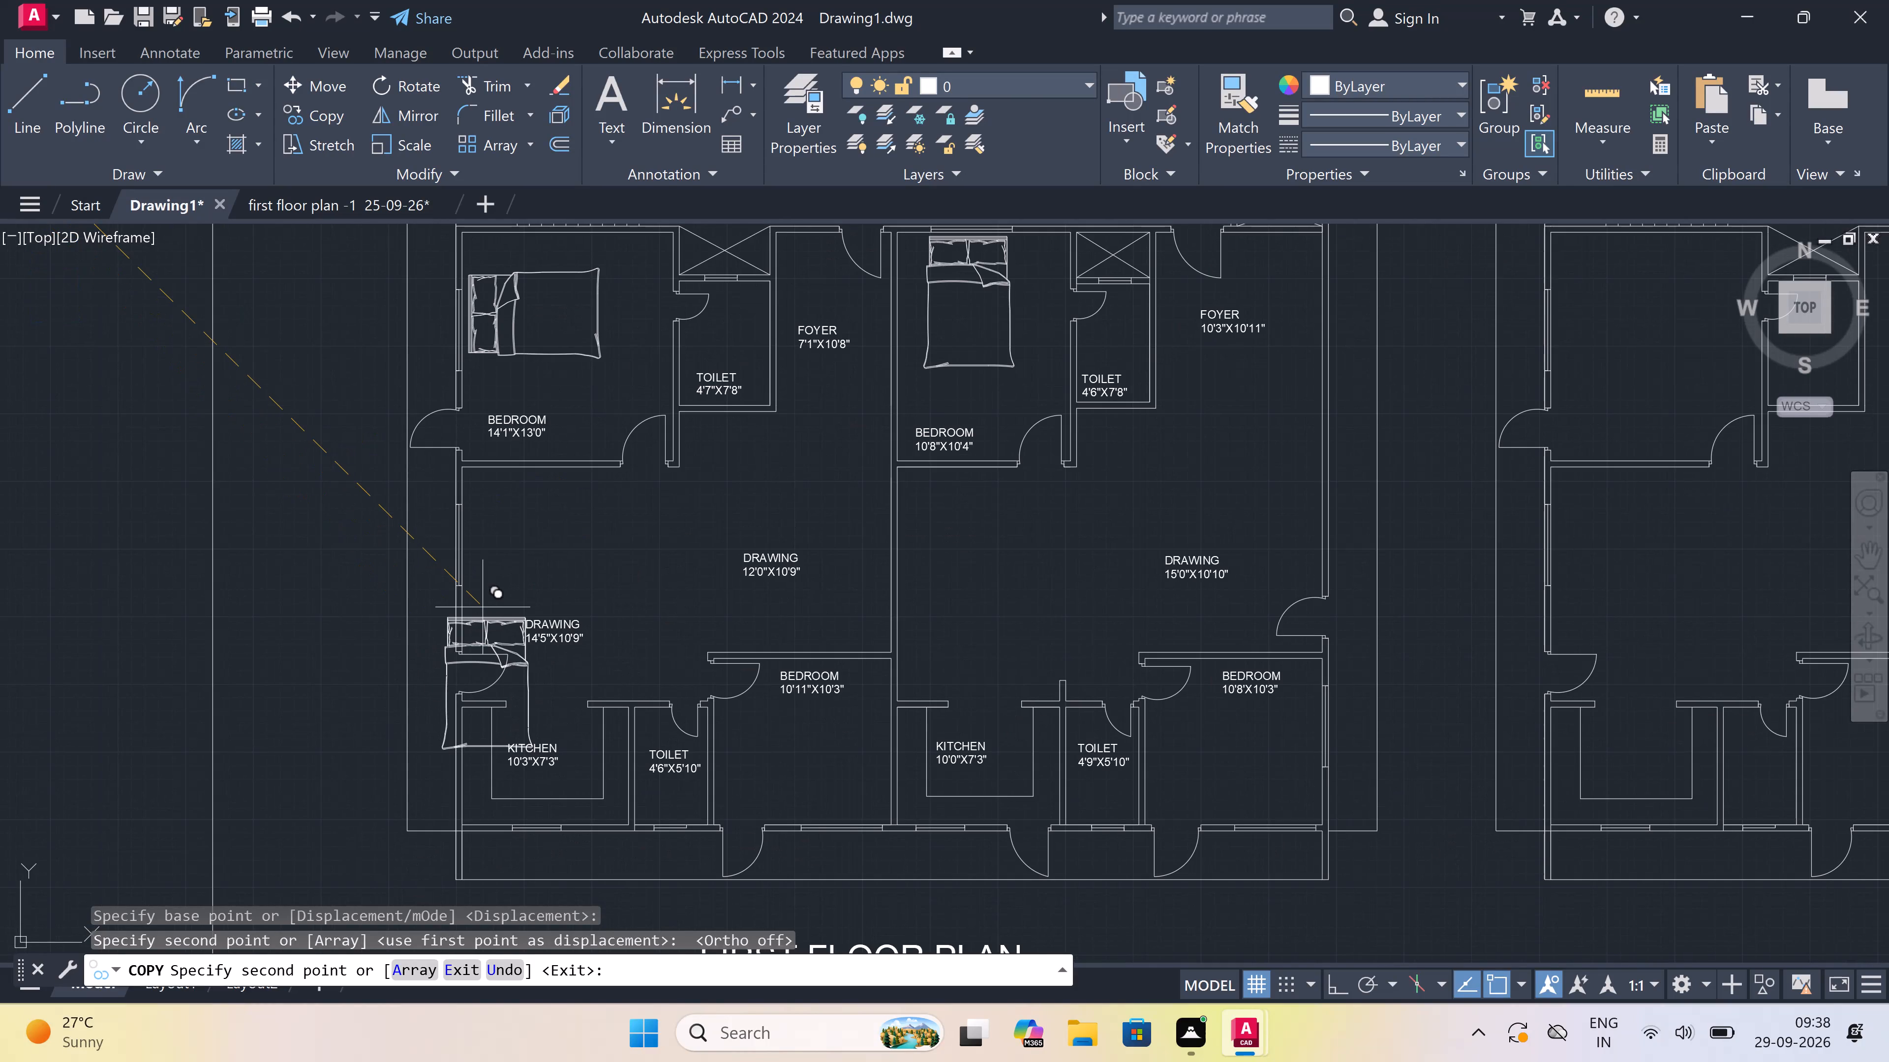
pyautogui.press('Escape')
# Rotate the source bed outside the sheet border by a half turn so that its headboard faces south.
pyautogui.scroll(-3, 483, 607)
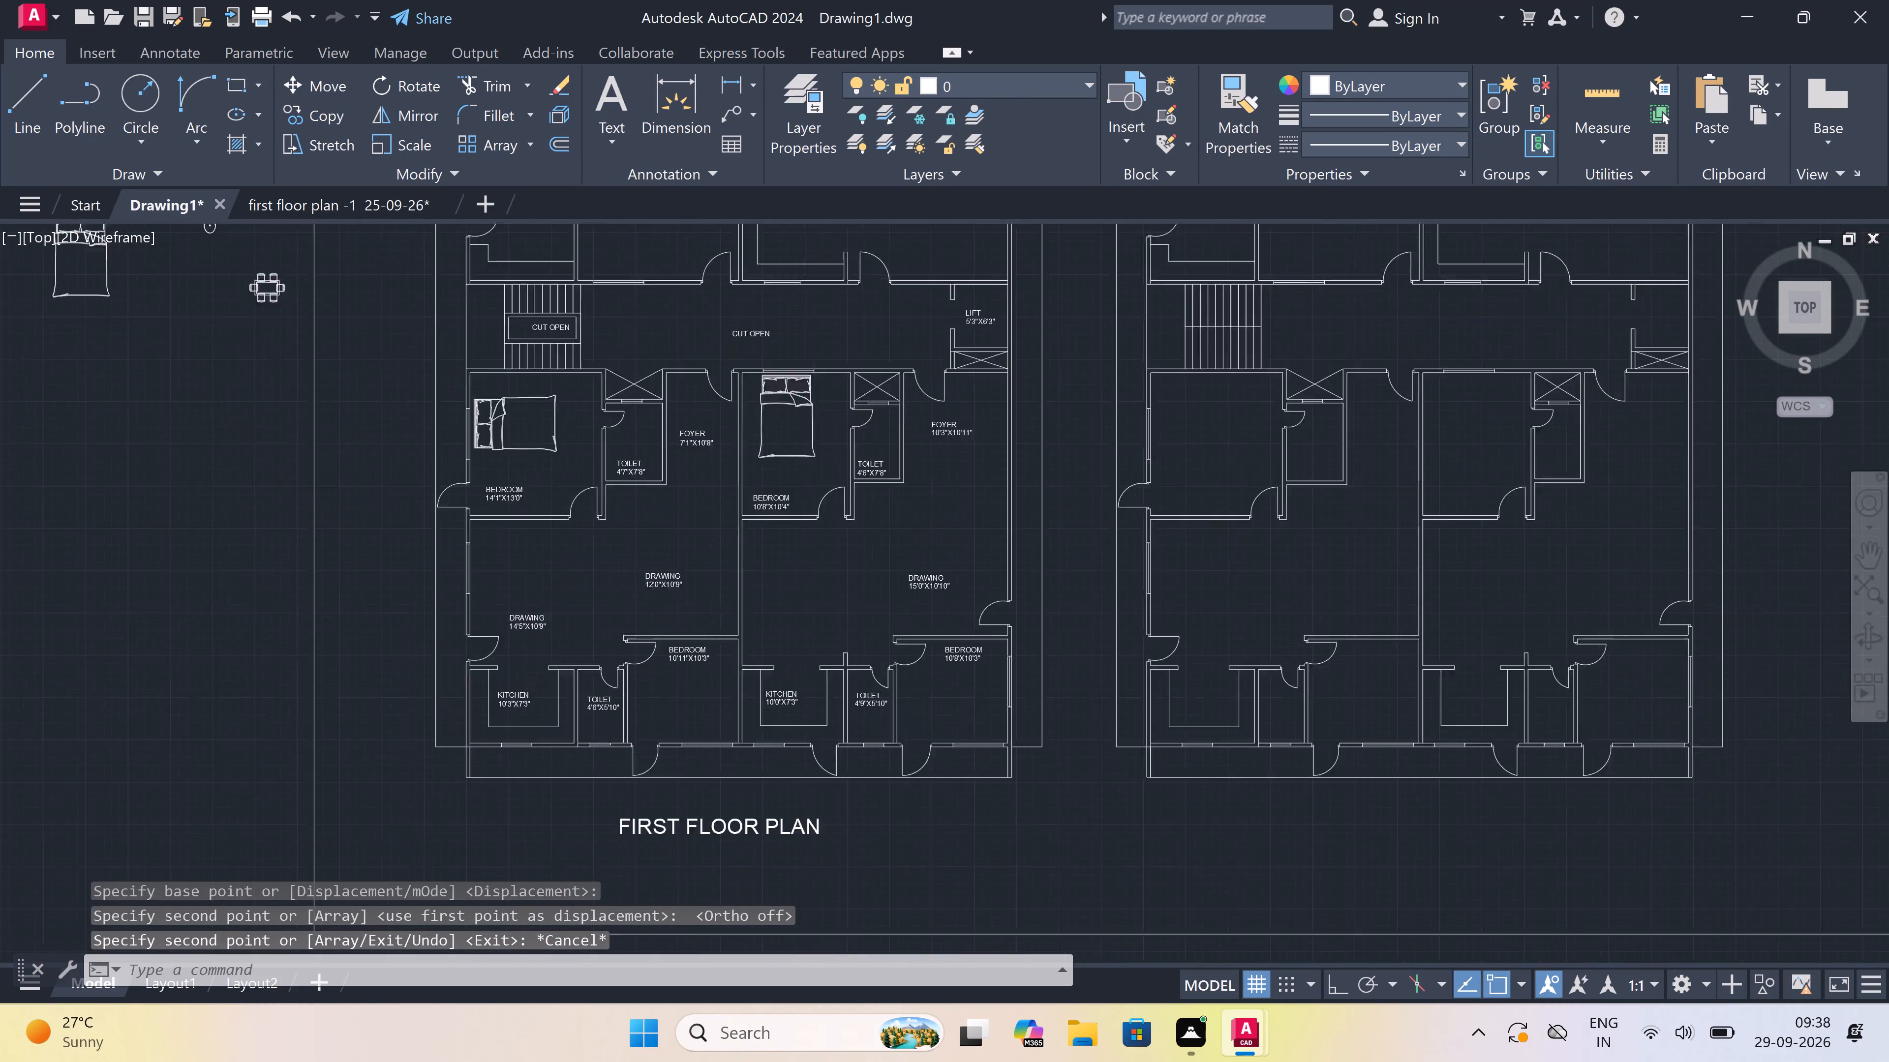
pyautogui.scroll(-1, 483, 607)
pyautogui.scroll(2, 275, 490)
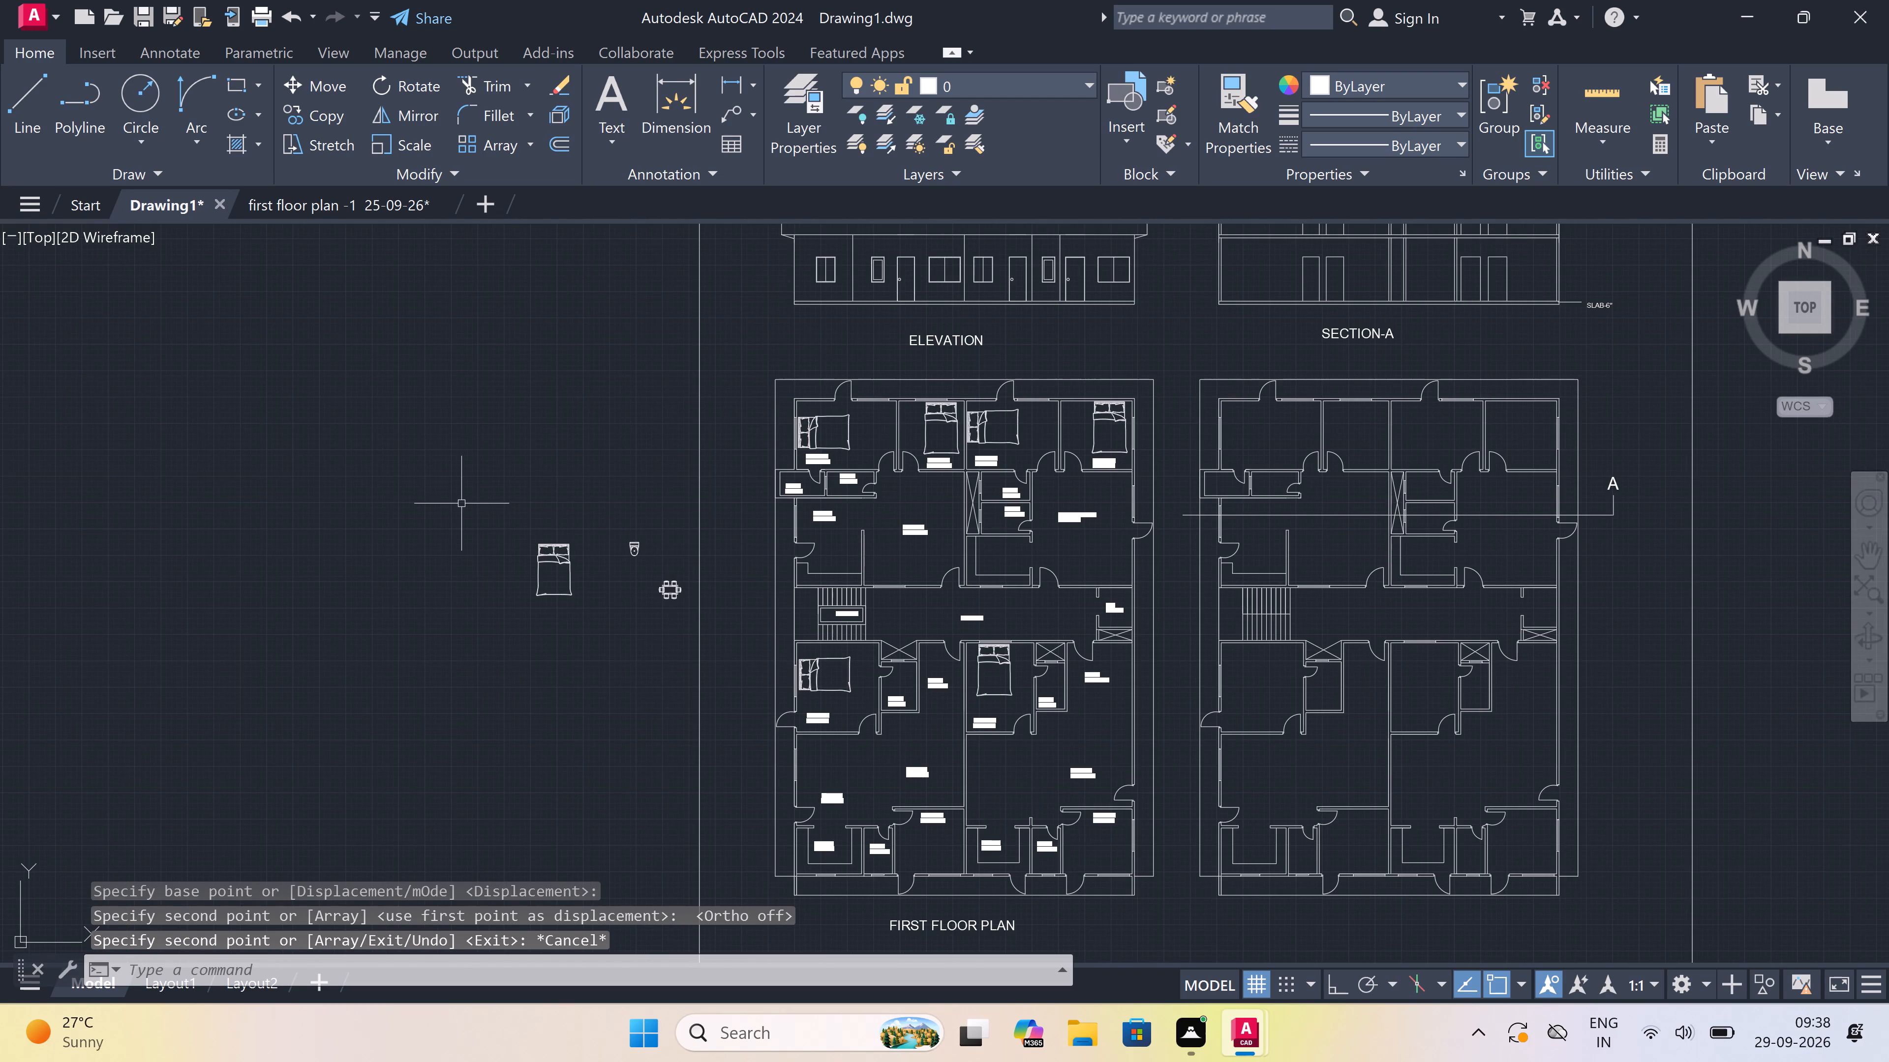
pyautogui.scroll(1, 609, 537)
pyautogui.click(599, 528)
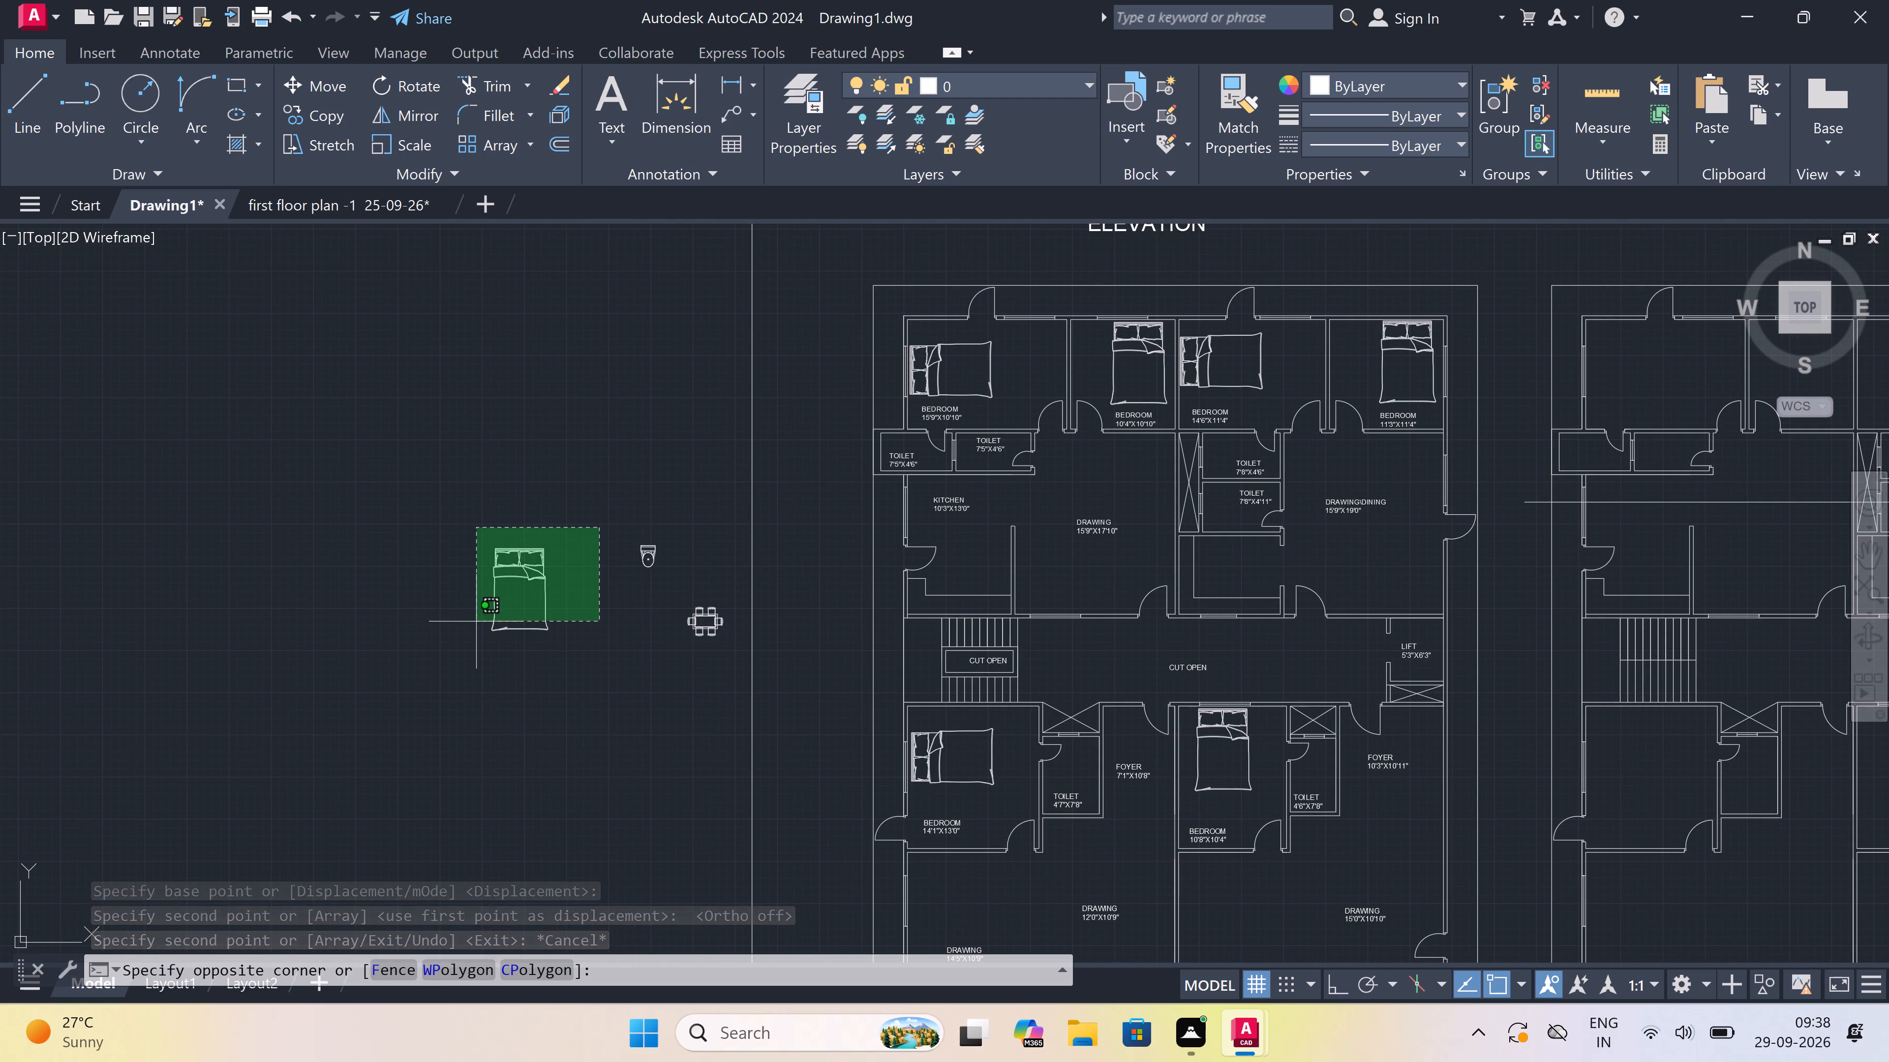
pyautogui.click(441, 652)
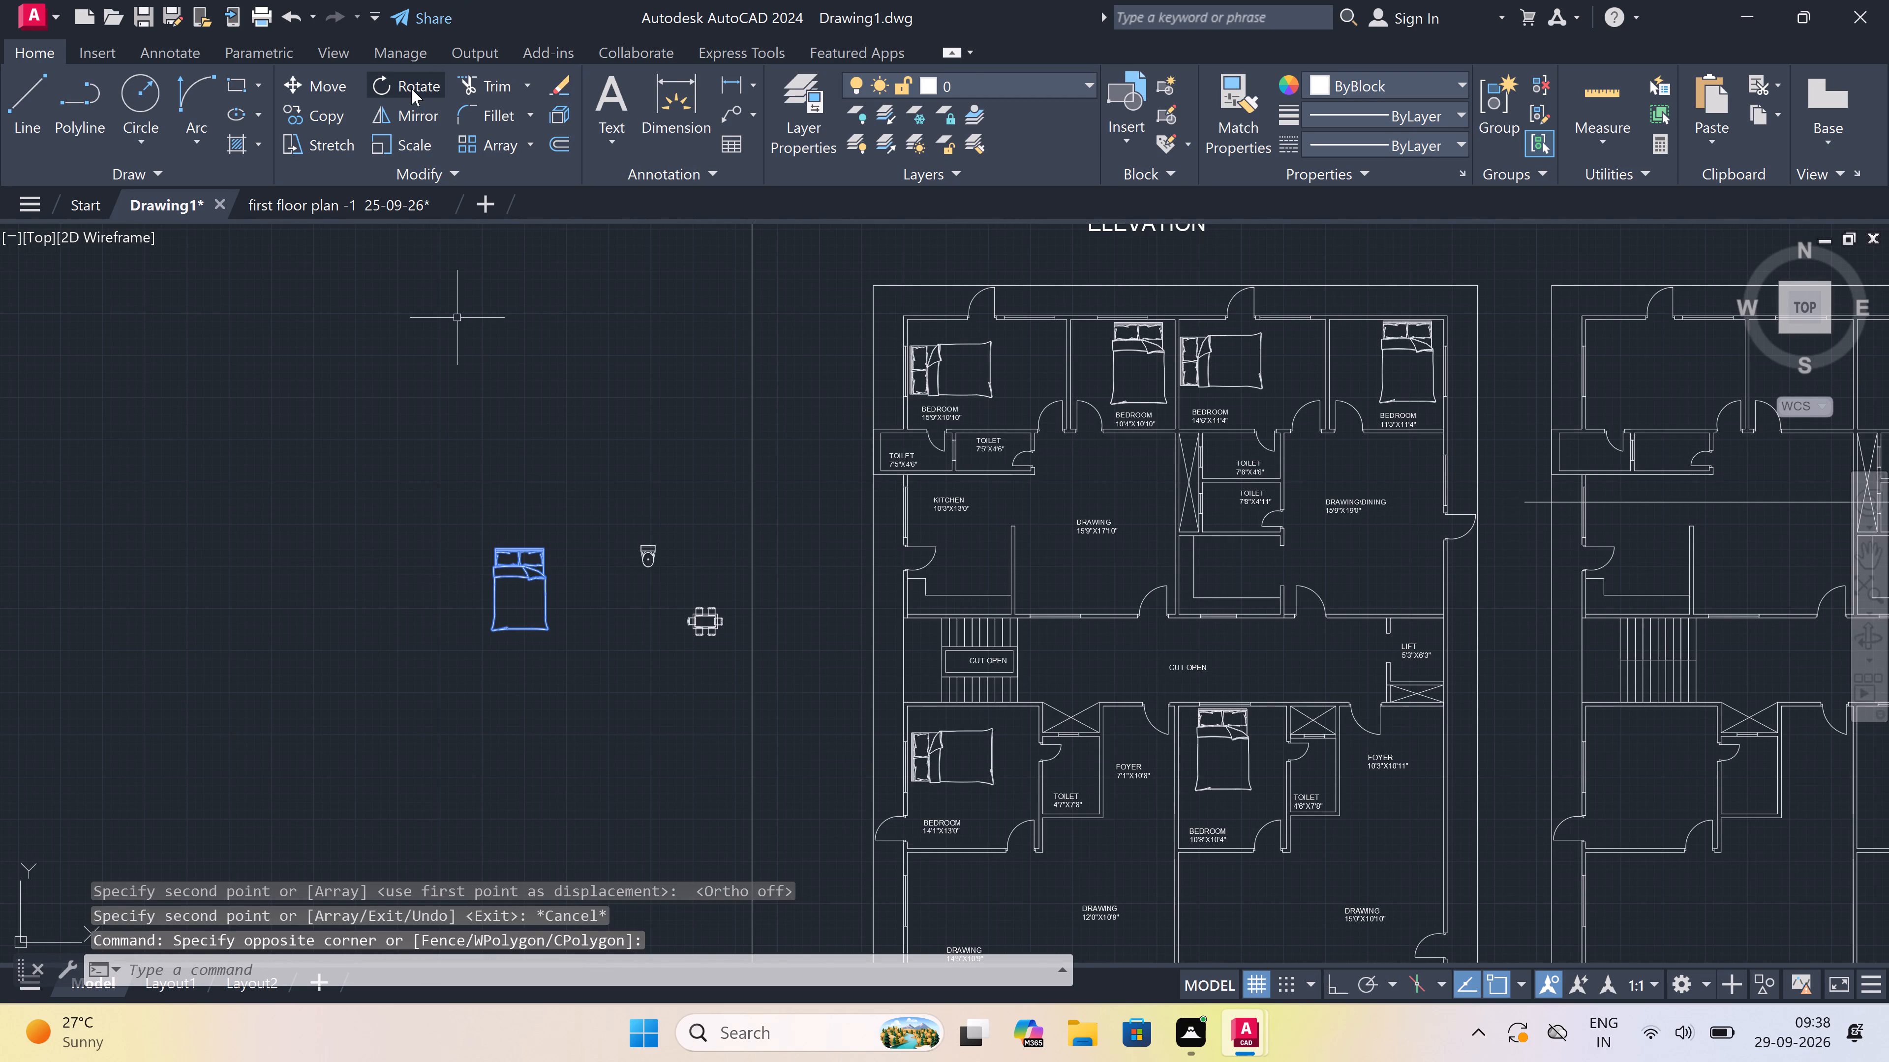
pyautogui.click(410, 85)
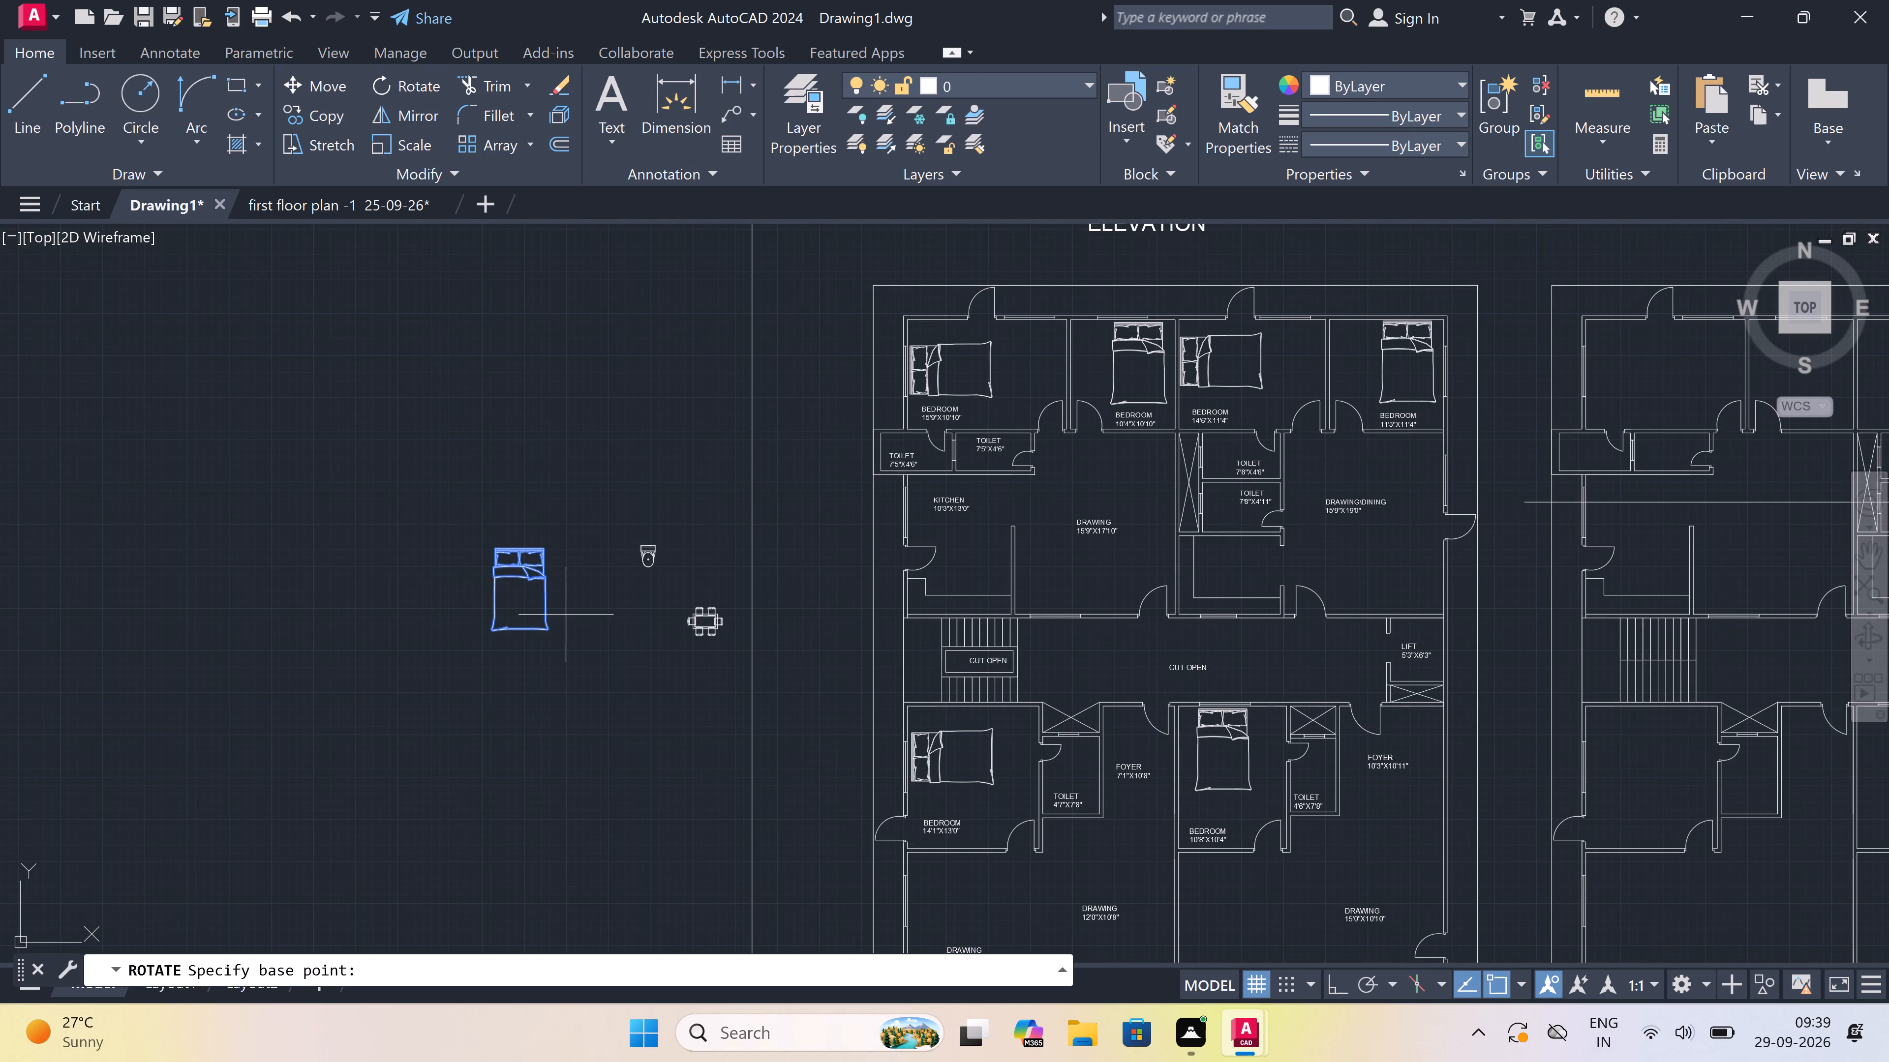
pyautogui.click(516, 601)
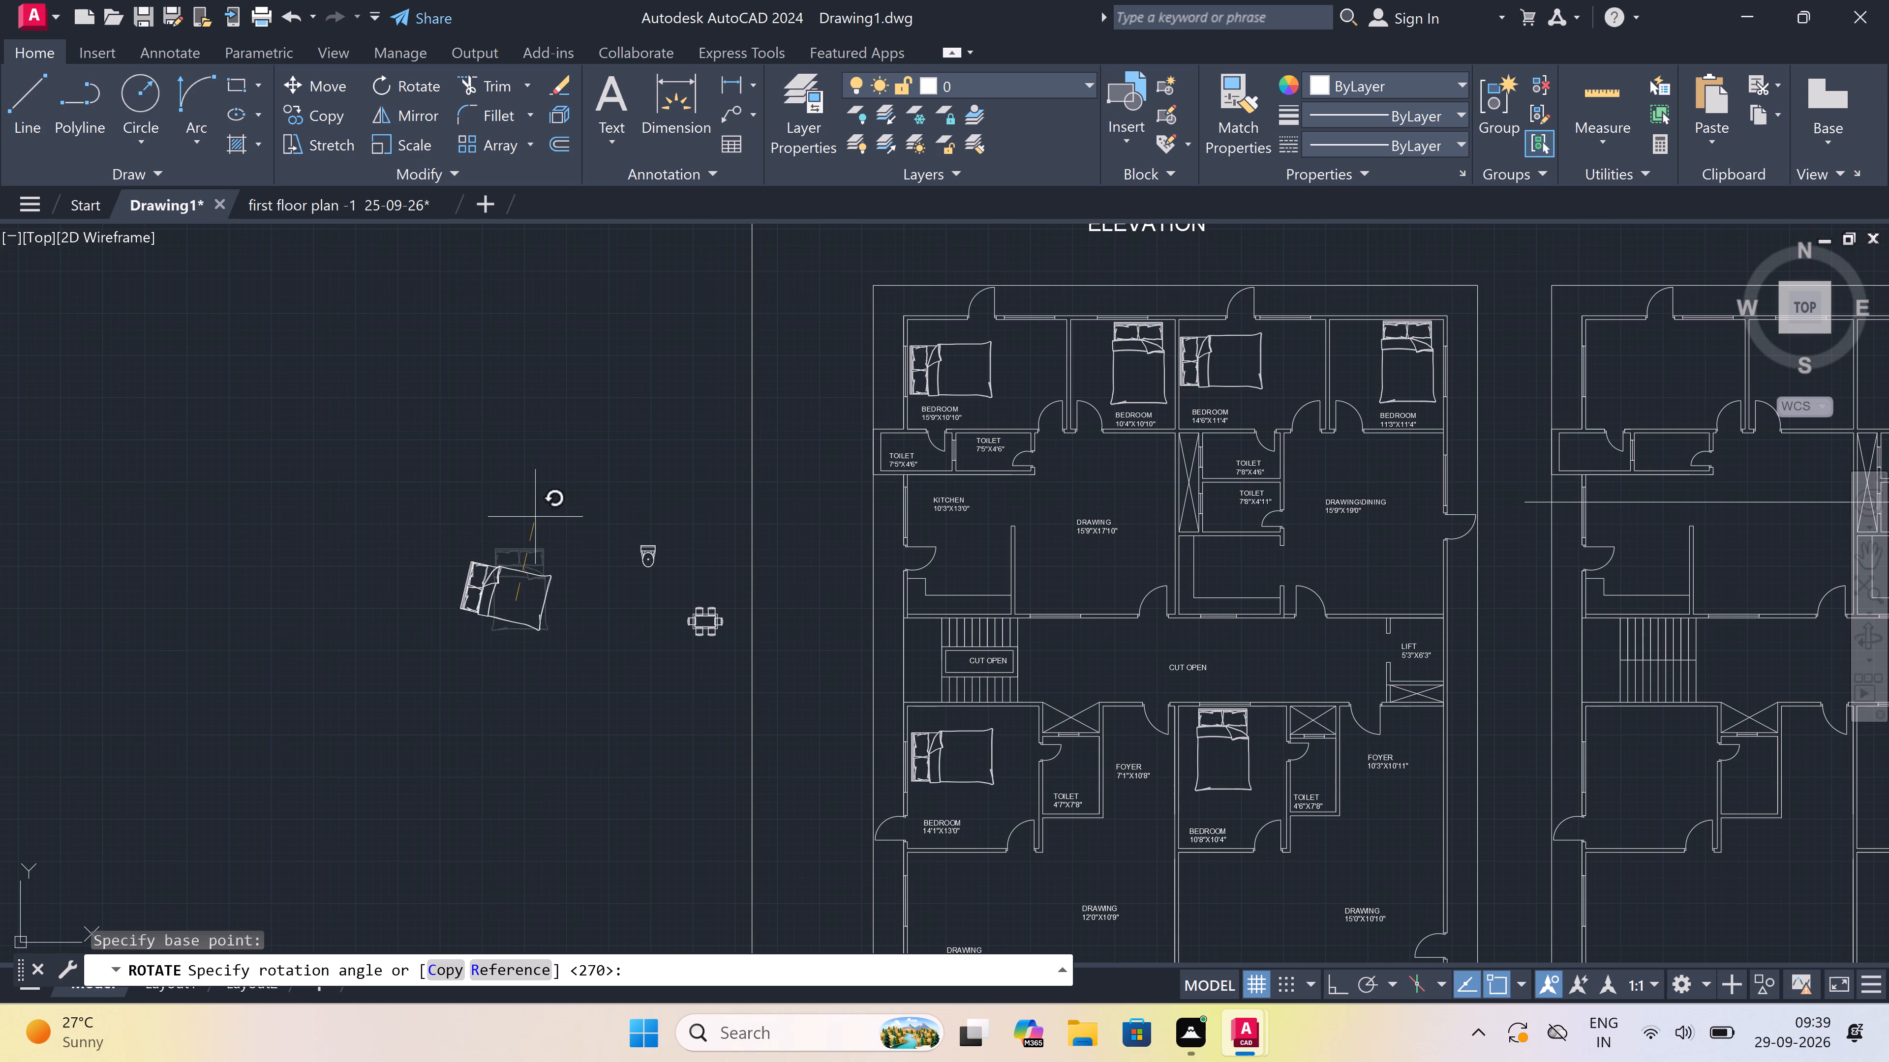
pyautogui.press('F8')
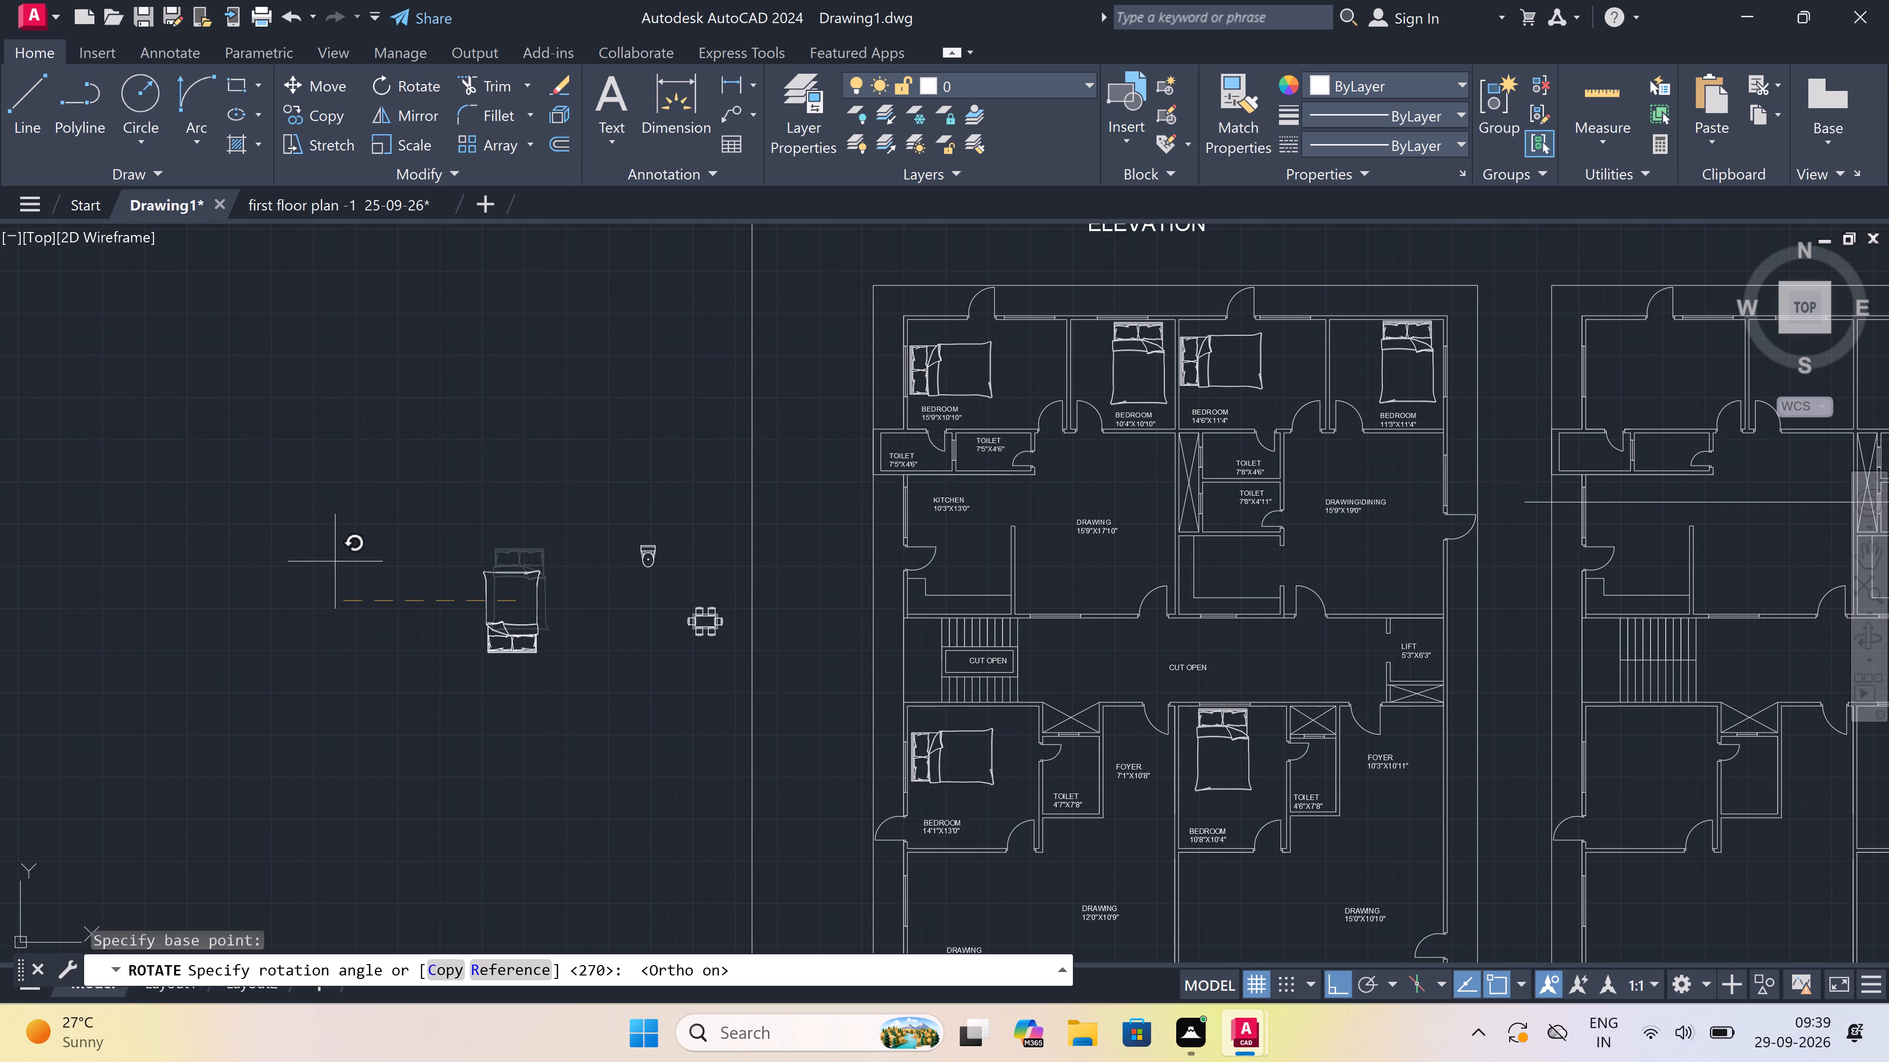
pyautogui.click(309, 592)
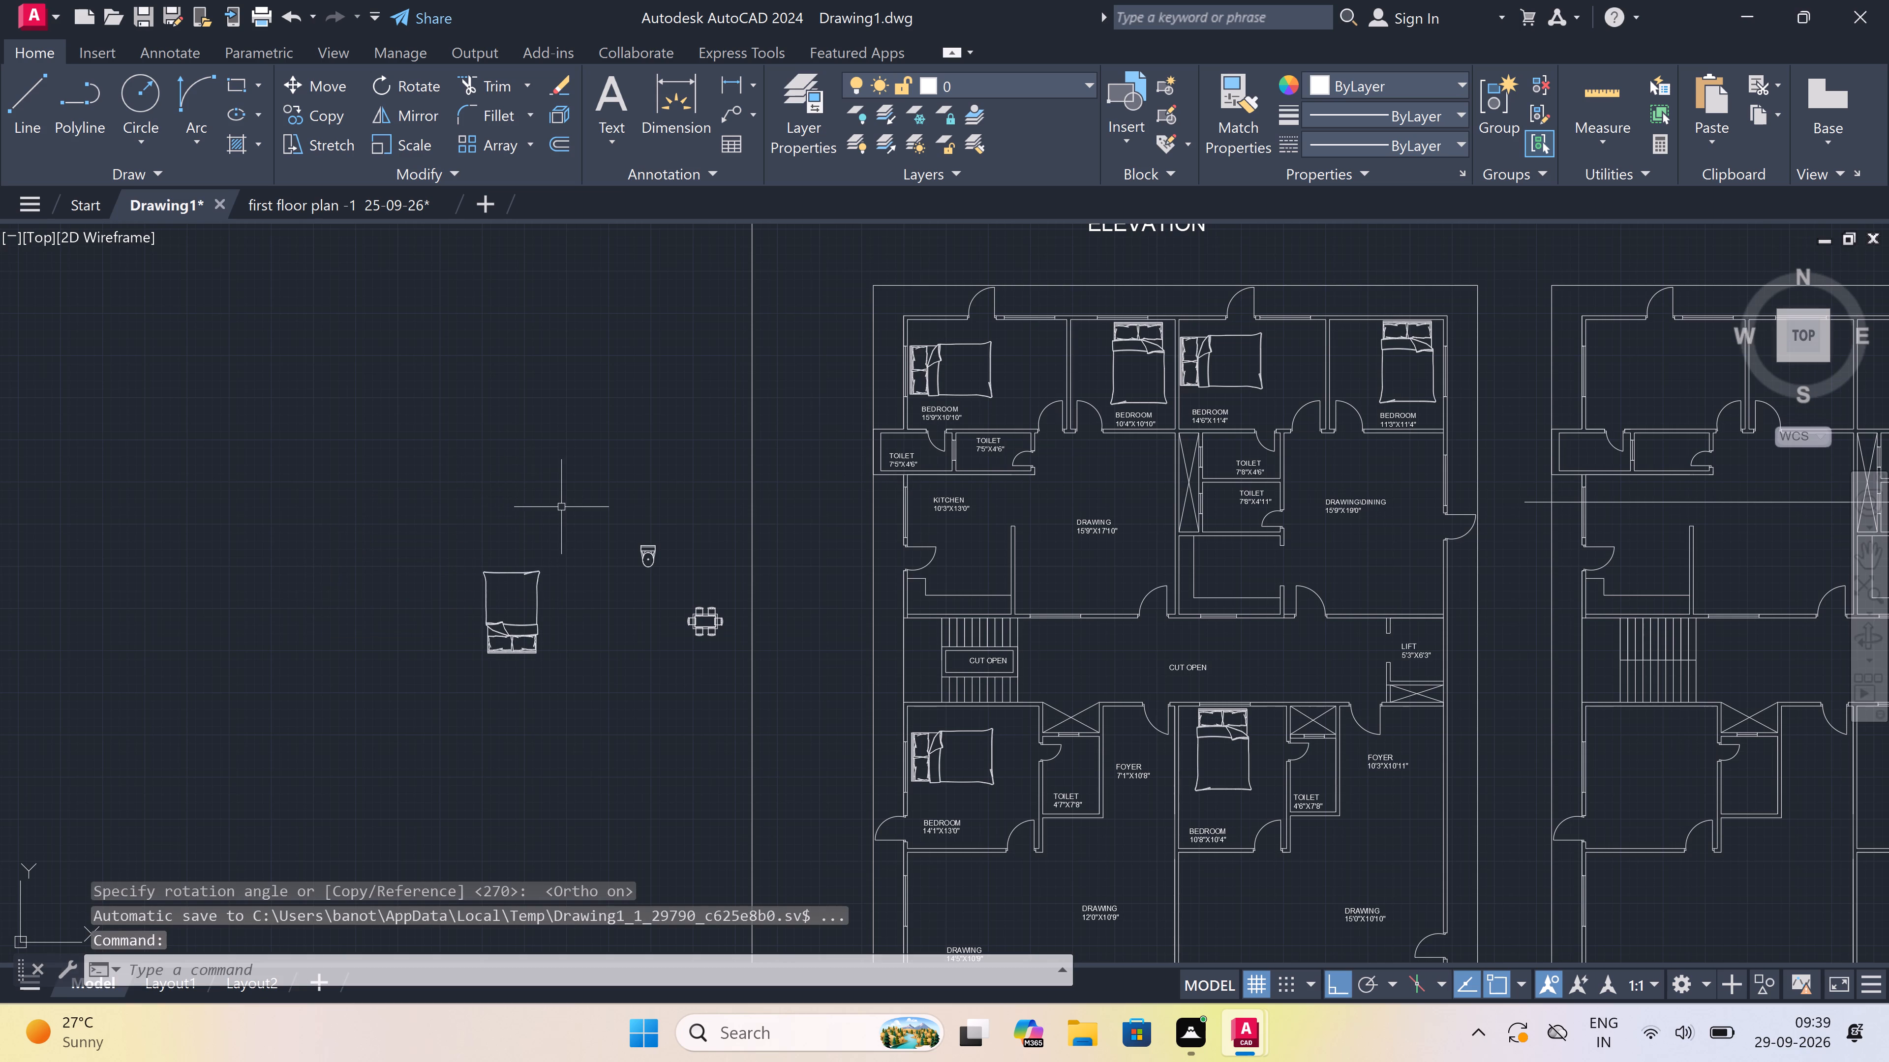
# Place a copy of the rotated bed in the 10'11"X10'3" bedroom, with its headboard close to the south wall.
pyautogui.moveTo(563, 509); pyautogui.dragTo(563, 516)
pyautogui.click(389, 701)
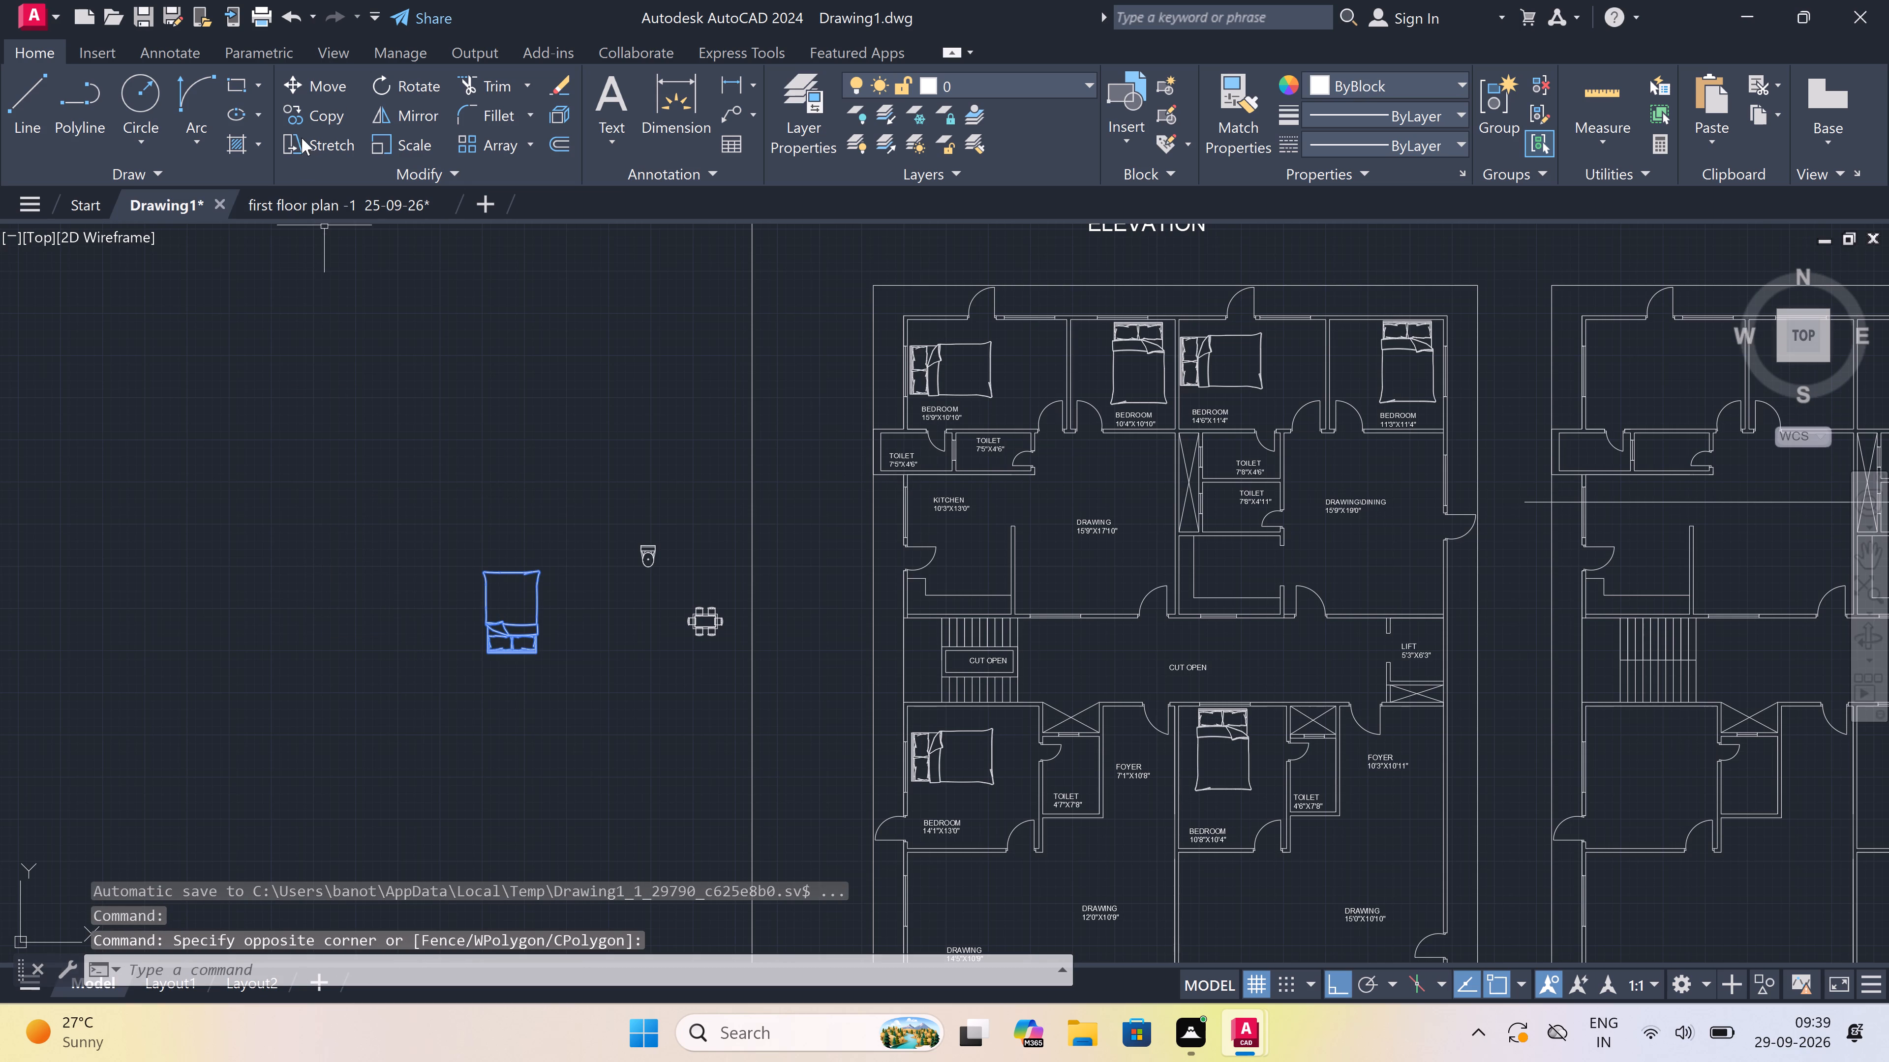
pyautogui.click(318, 110)
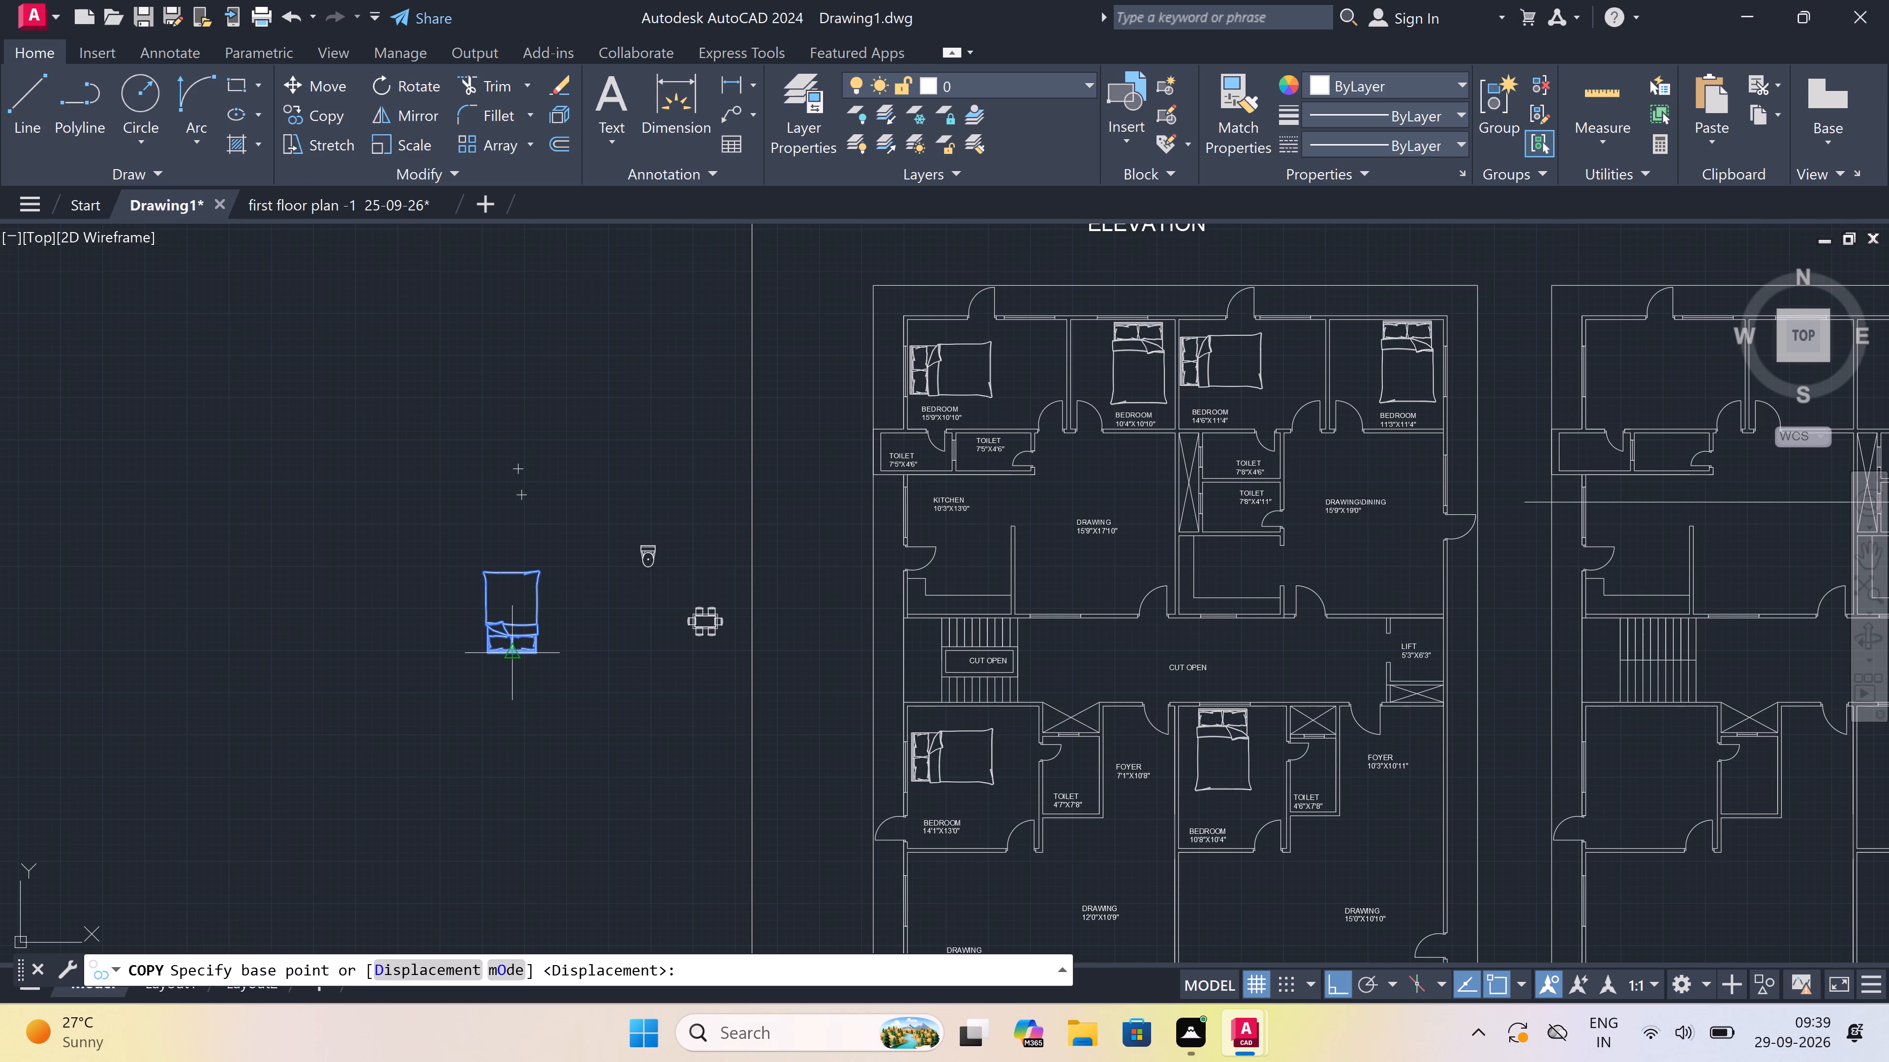
pyautogui.click(511, 657)
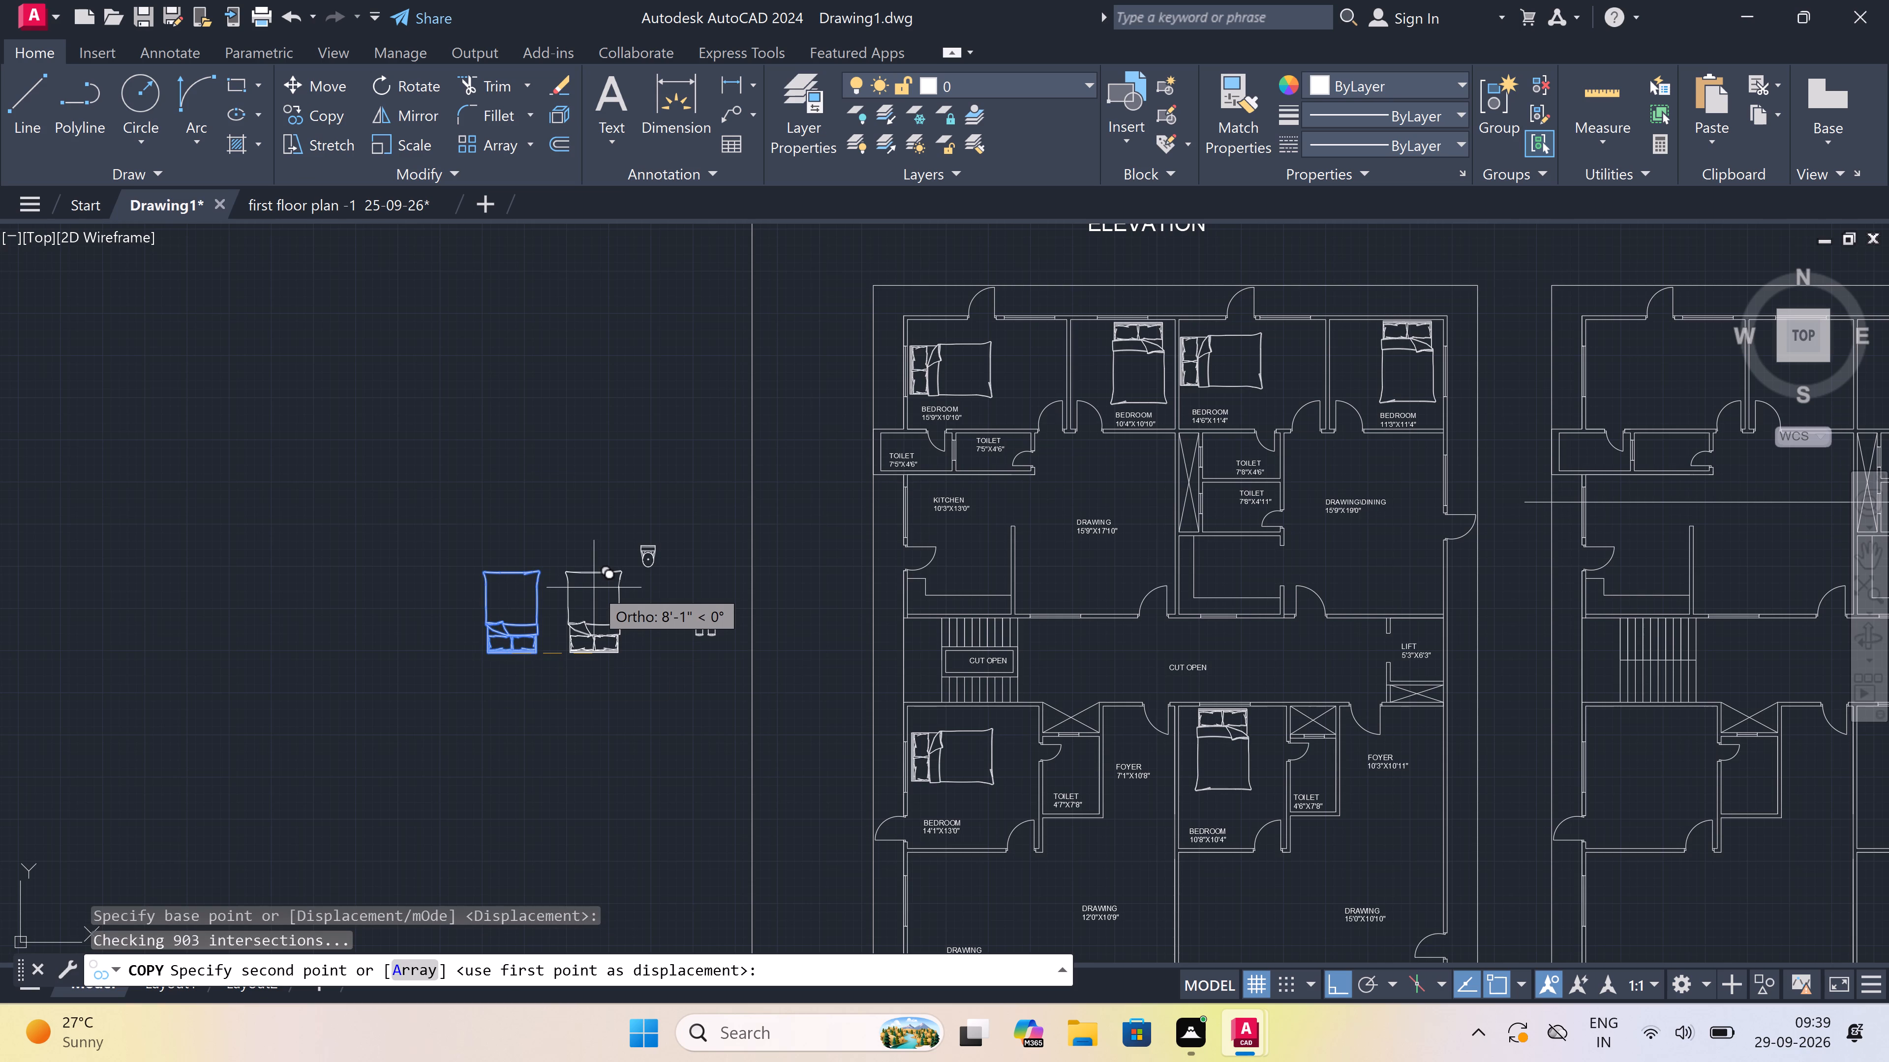
pyautogui.press('F8')
pyautogui.scroll(-3, 548, 560)
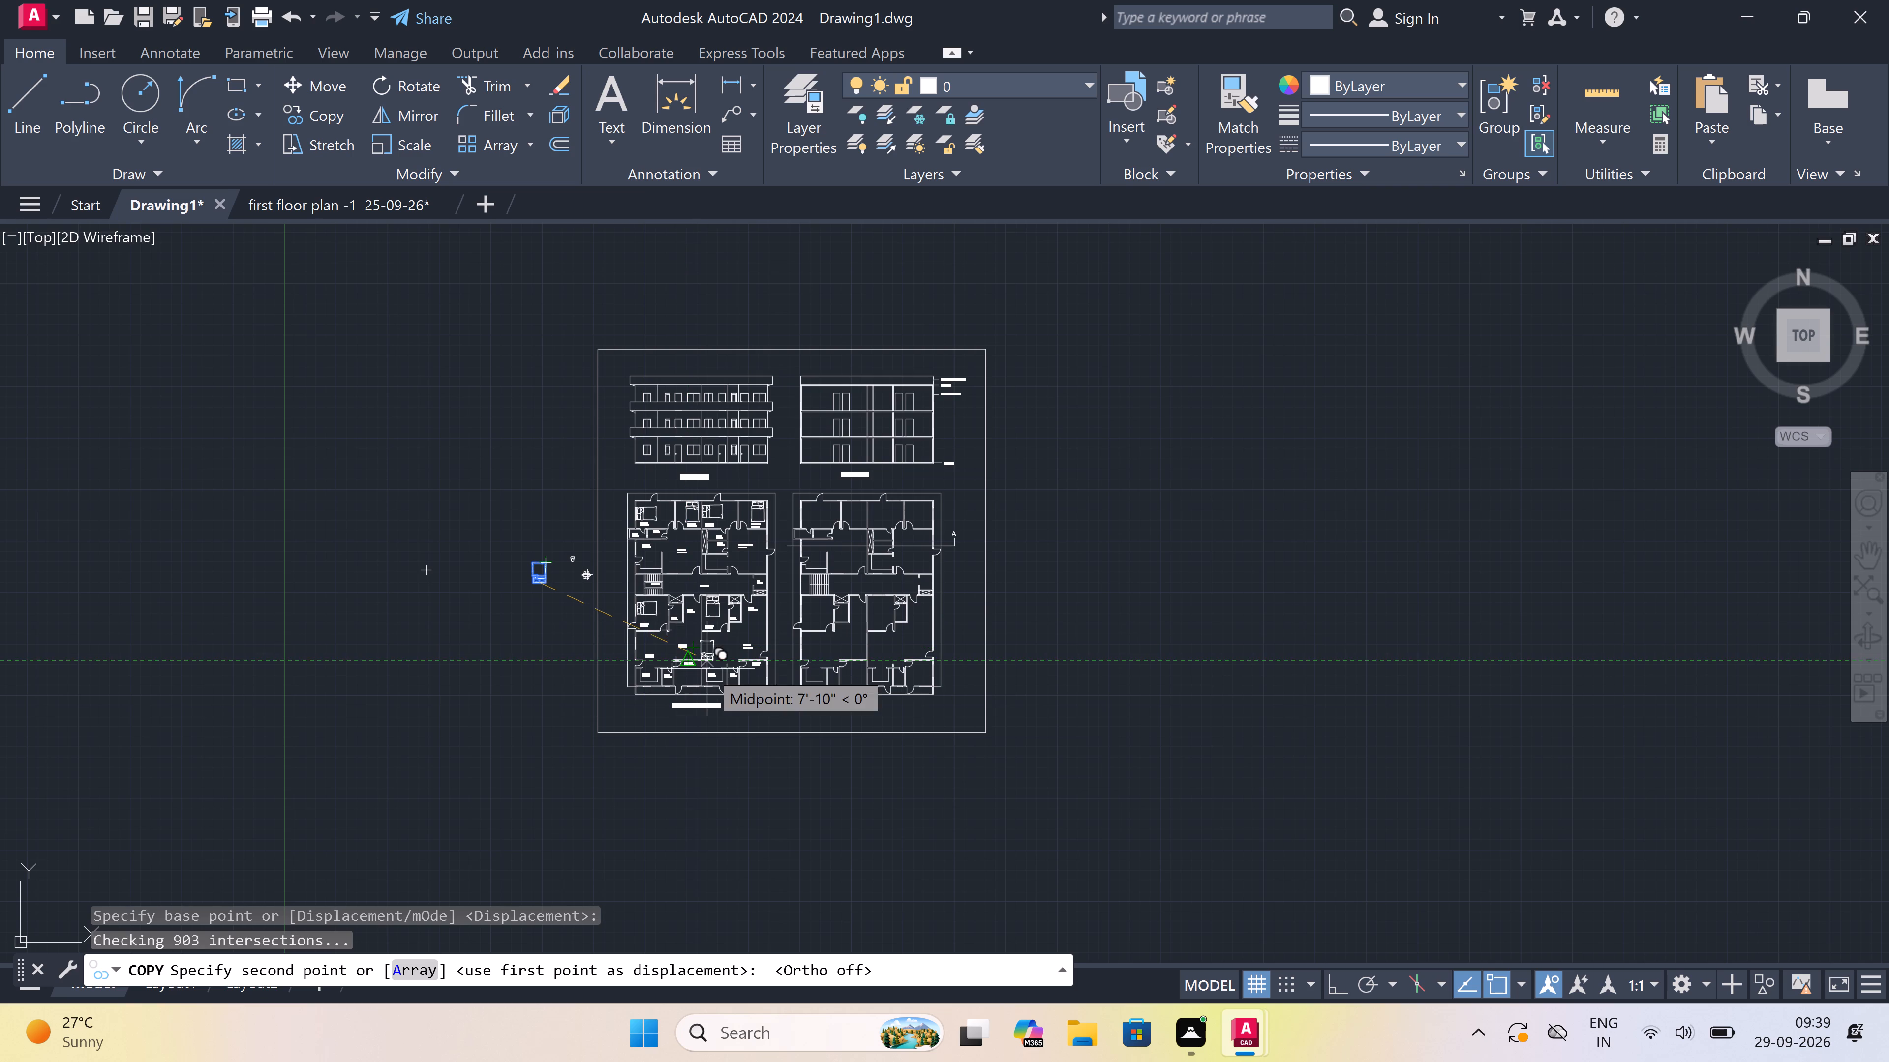
pyautogui.scroll(3, 729, 698)
pyautogui.scroll(3, 550, 678)
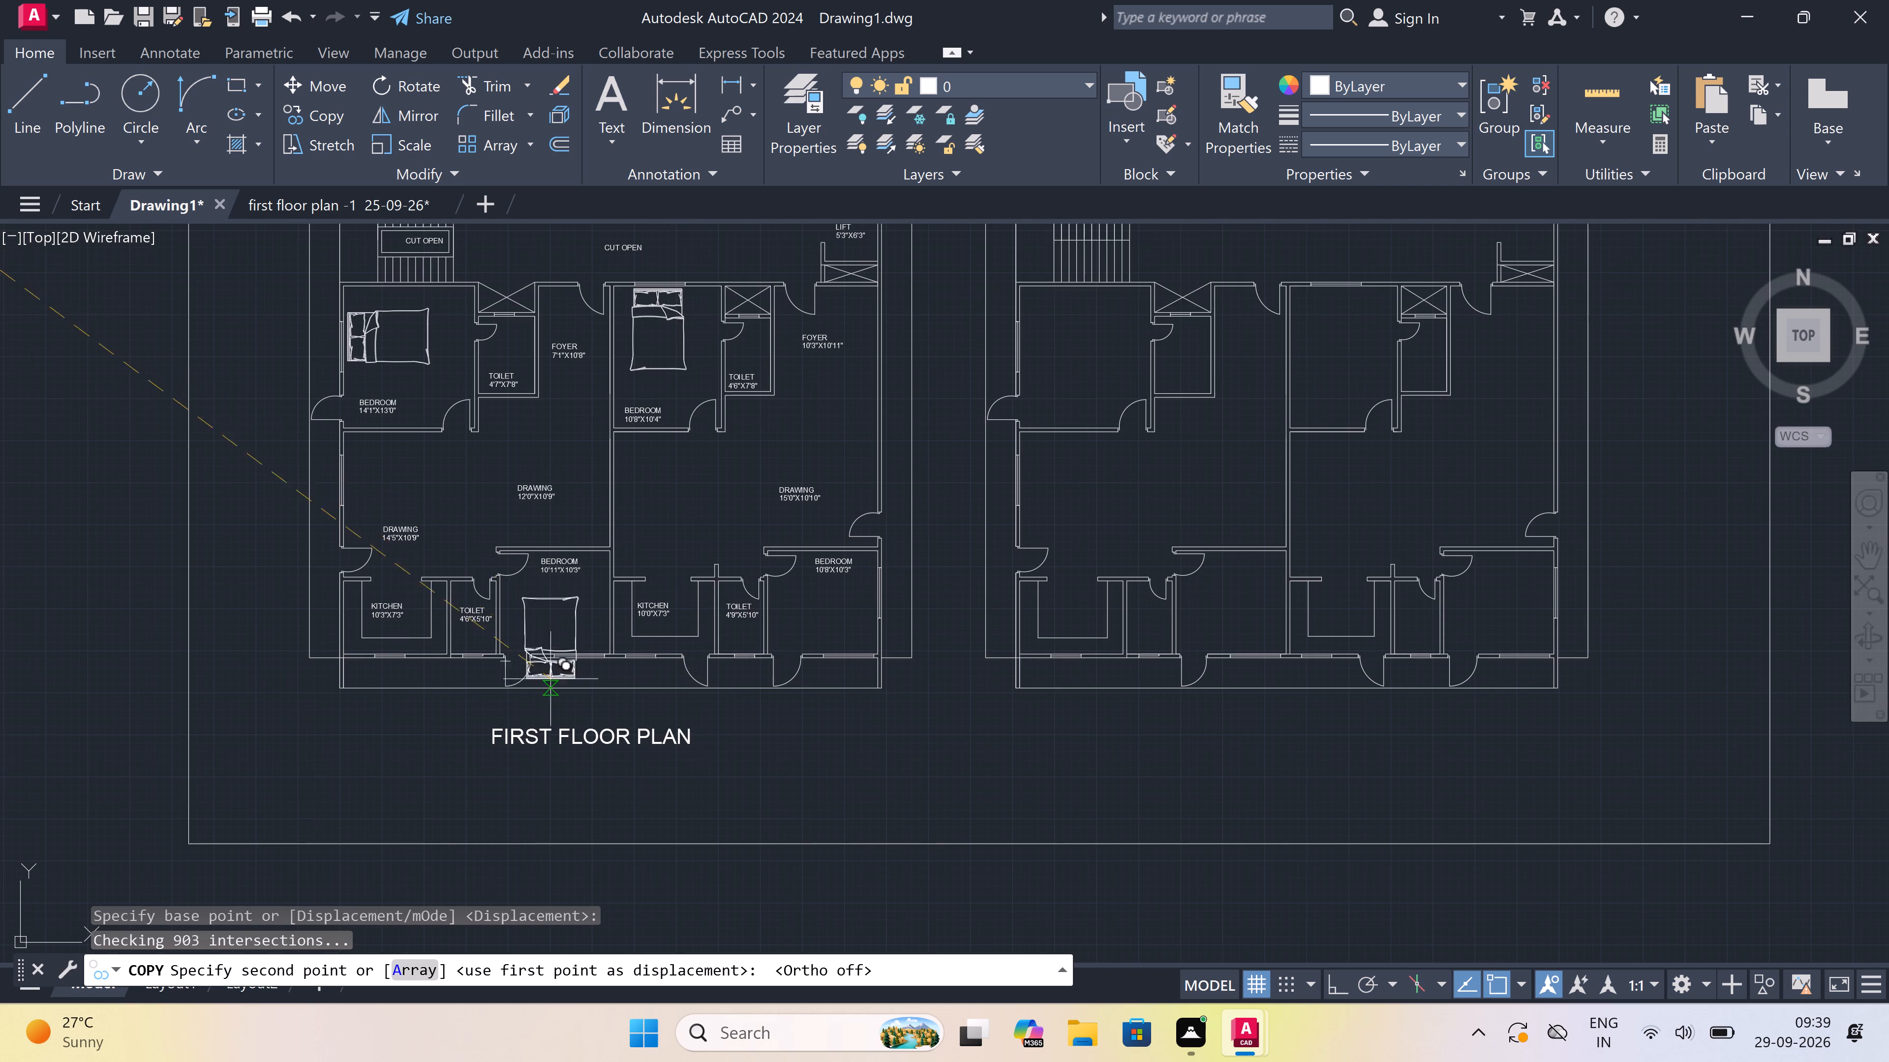
pyautogui.scroll(1, 550, 678)
pyautogui.scroll(-3, 554, 649)
pyautogui.scroll(1, 570, 569)
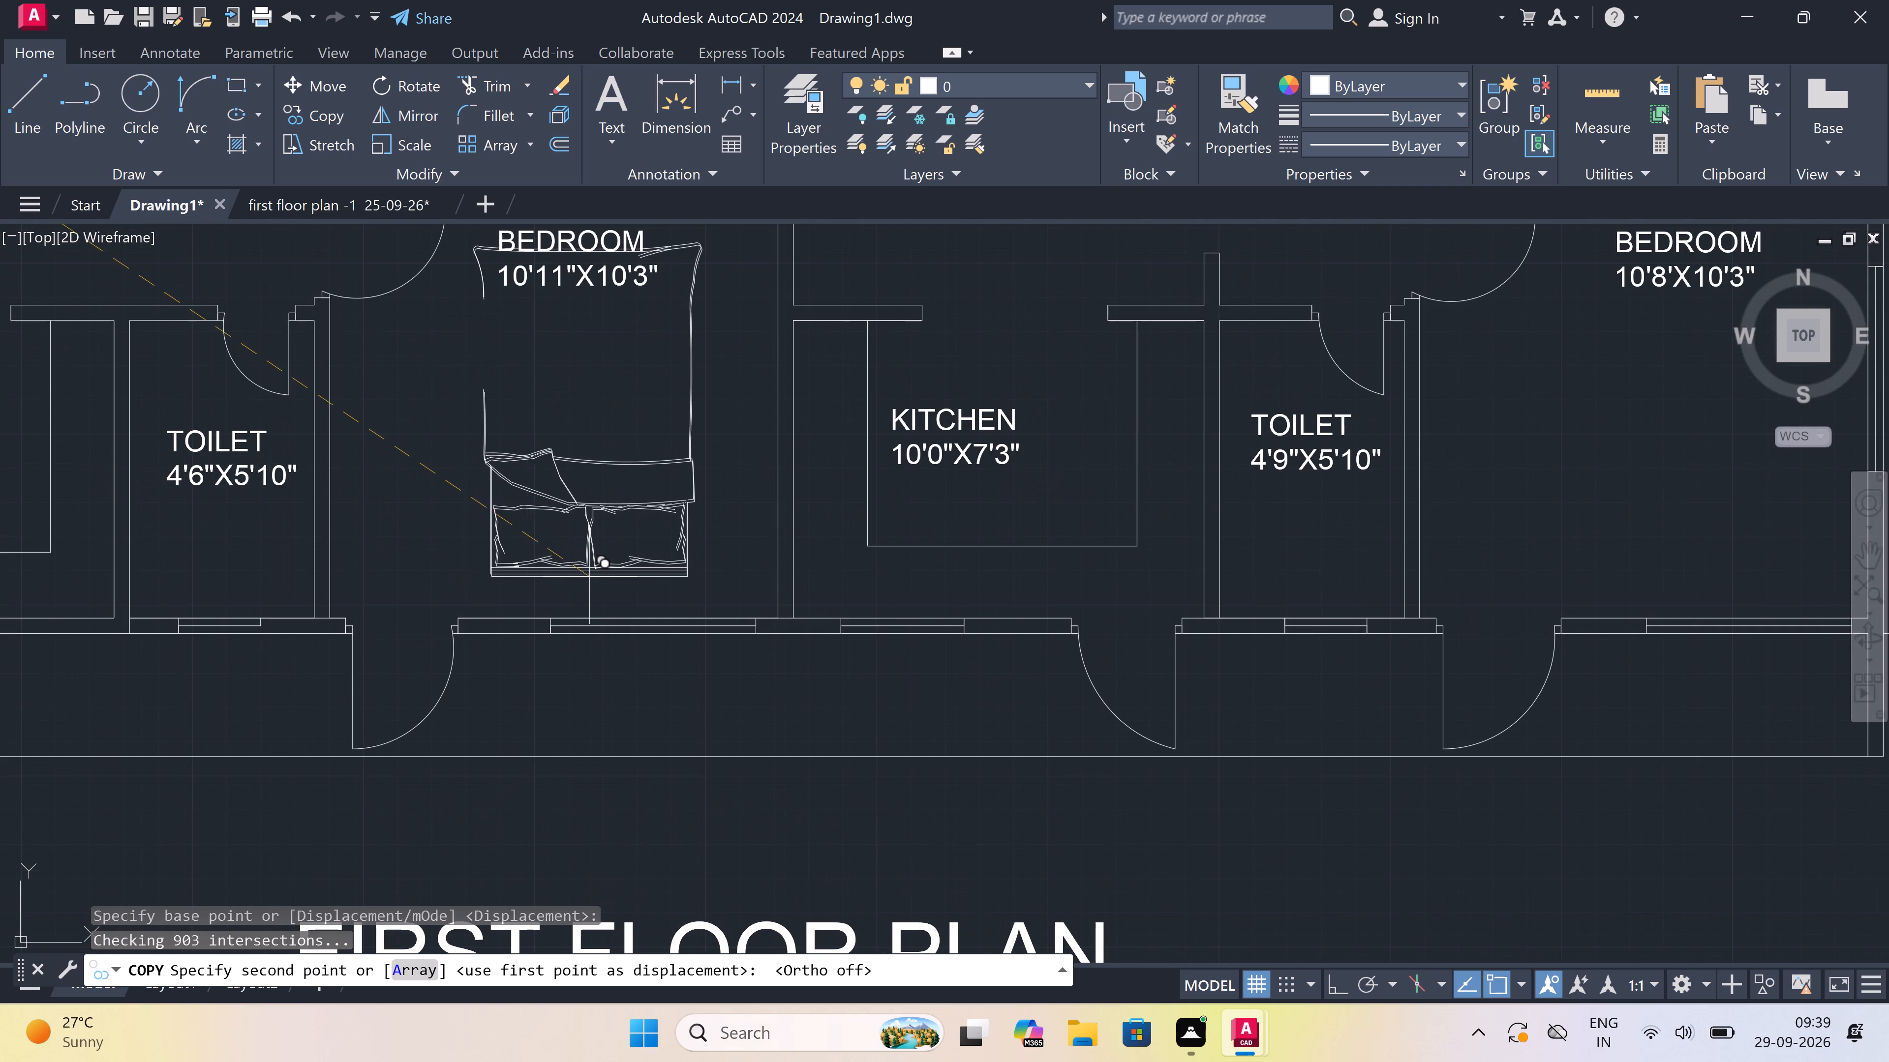
pyautogui.scroll(3, 678, 619)
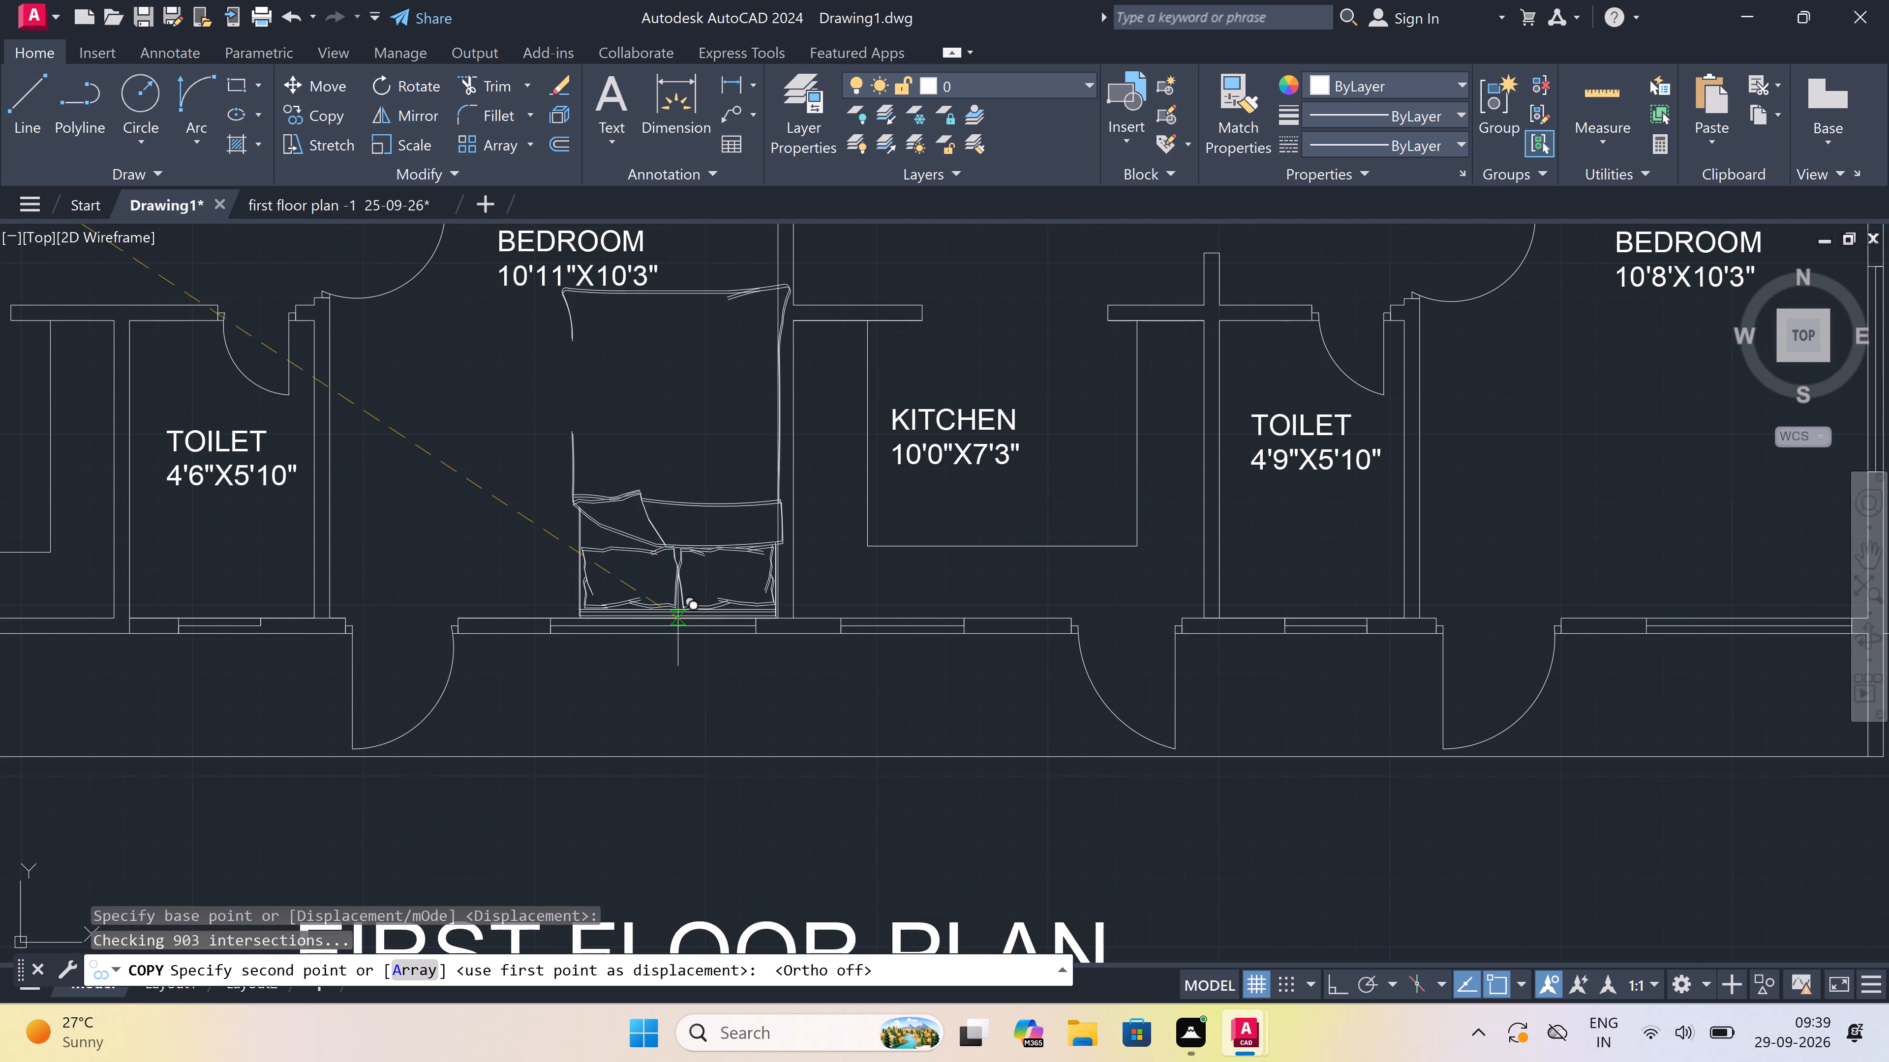
pyautogui.click(648, 589)
# Place another copy of the bed in the 10'8'X10'3" bedroom, with its headboard close to the south wall.
pyautogui.scroll(-3, 593, 590)
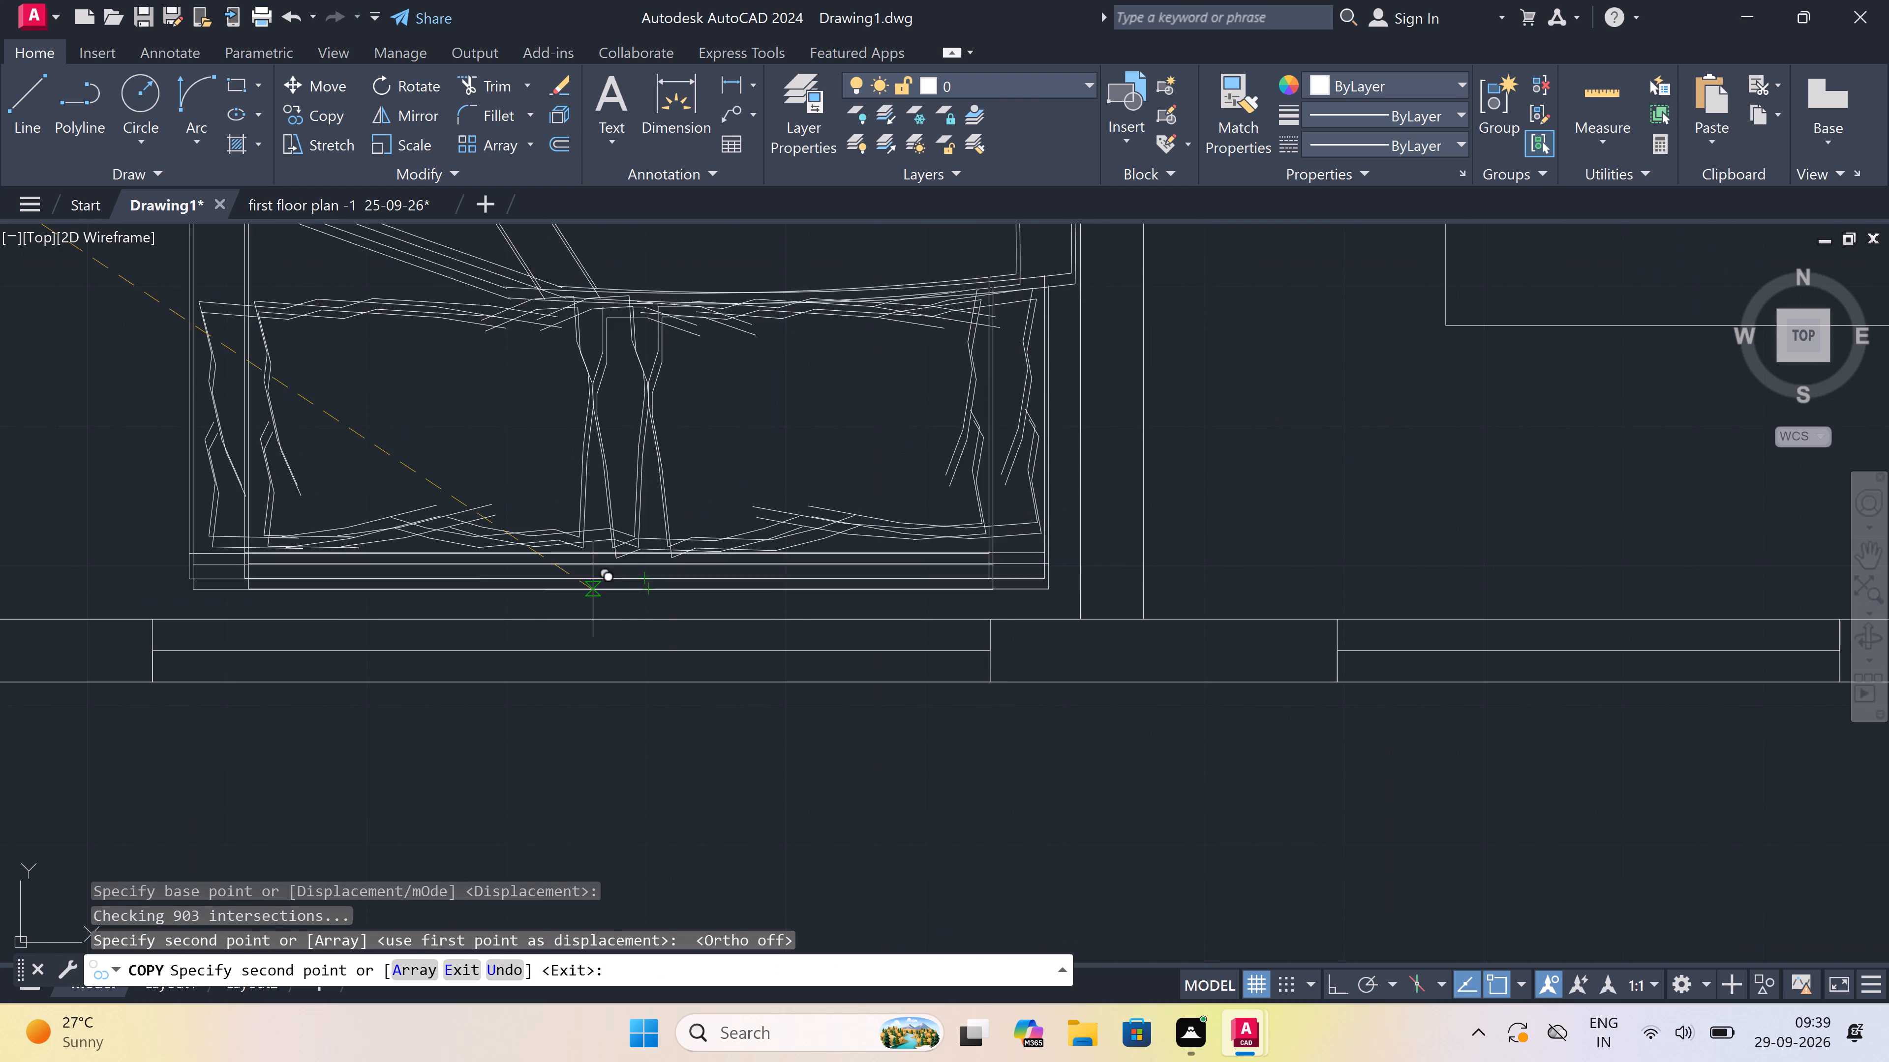
pyautogui.scroll(-3, 593, 590)
pyautogui.scroll(3, 992, 579)
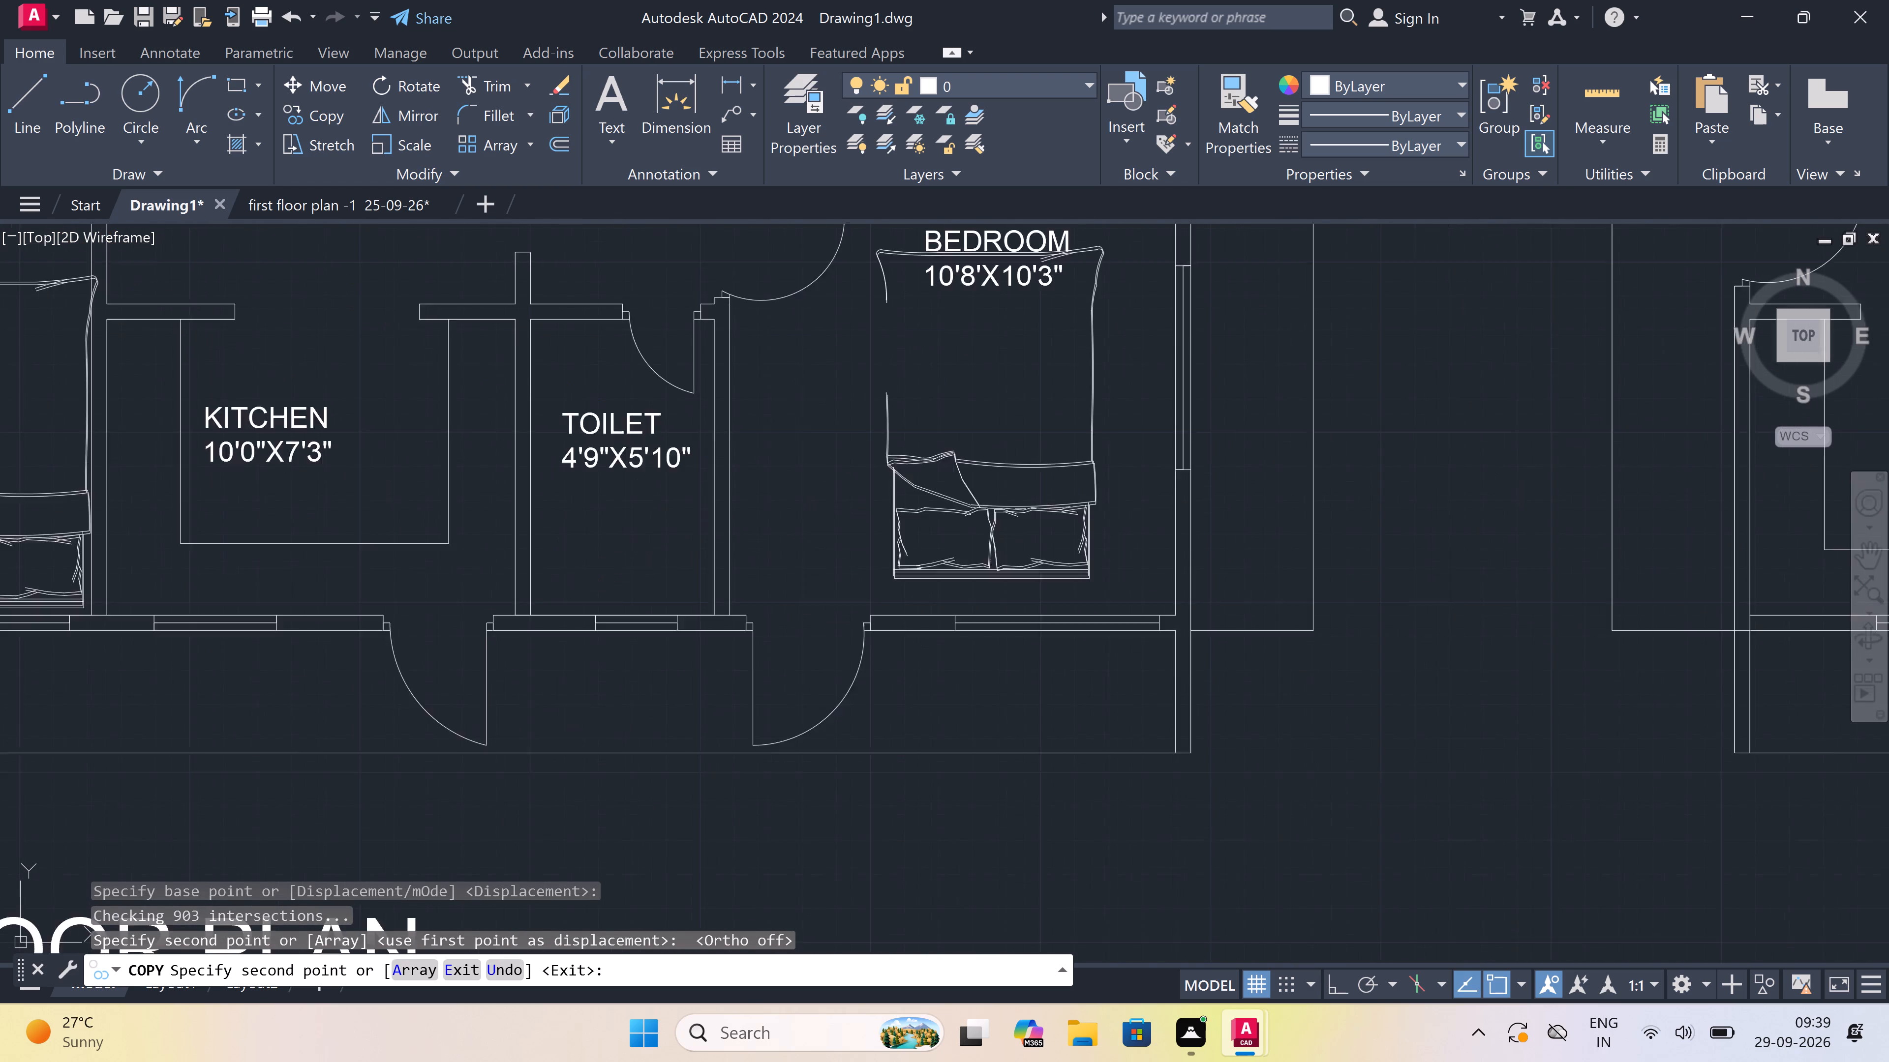
pyautogui.scroll(2, 1035, 581)
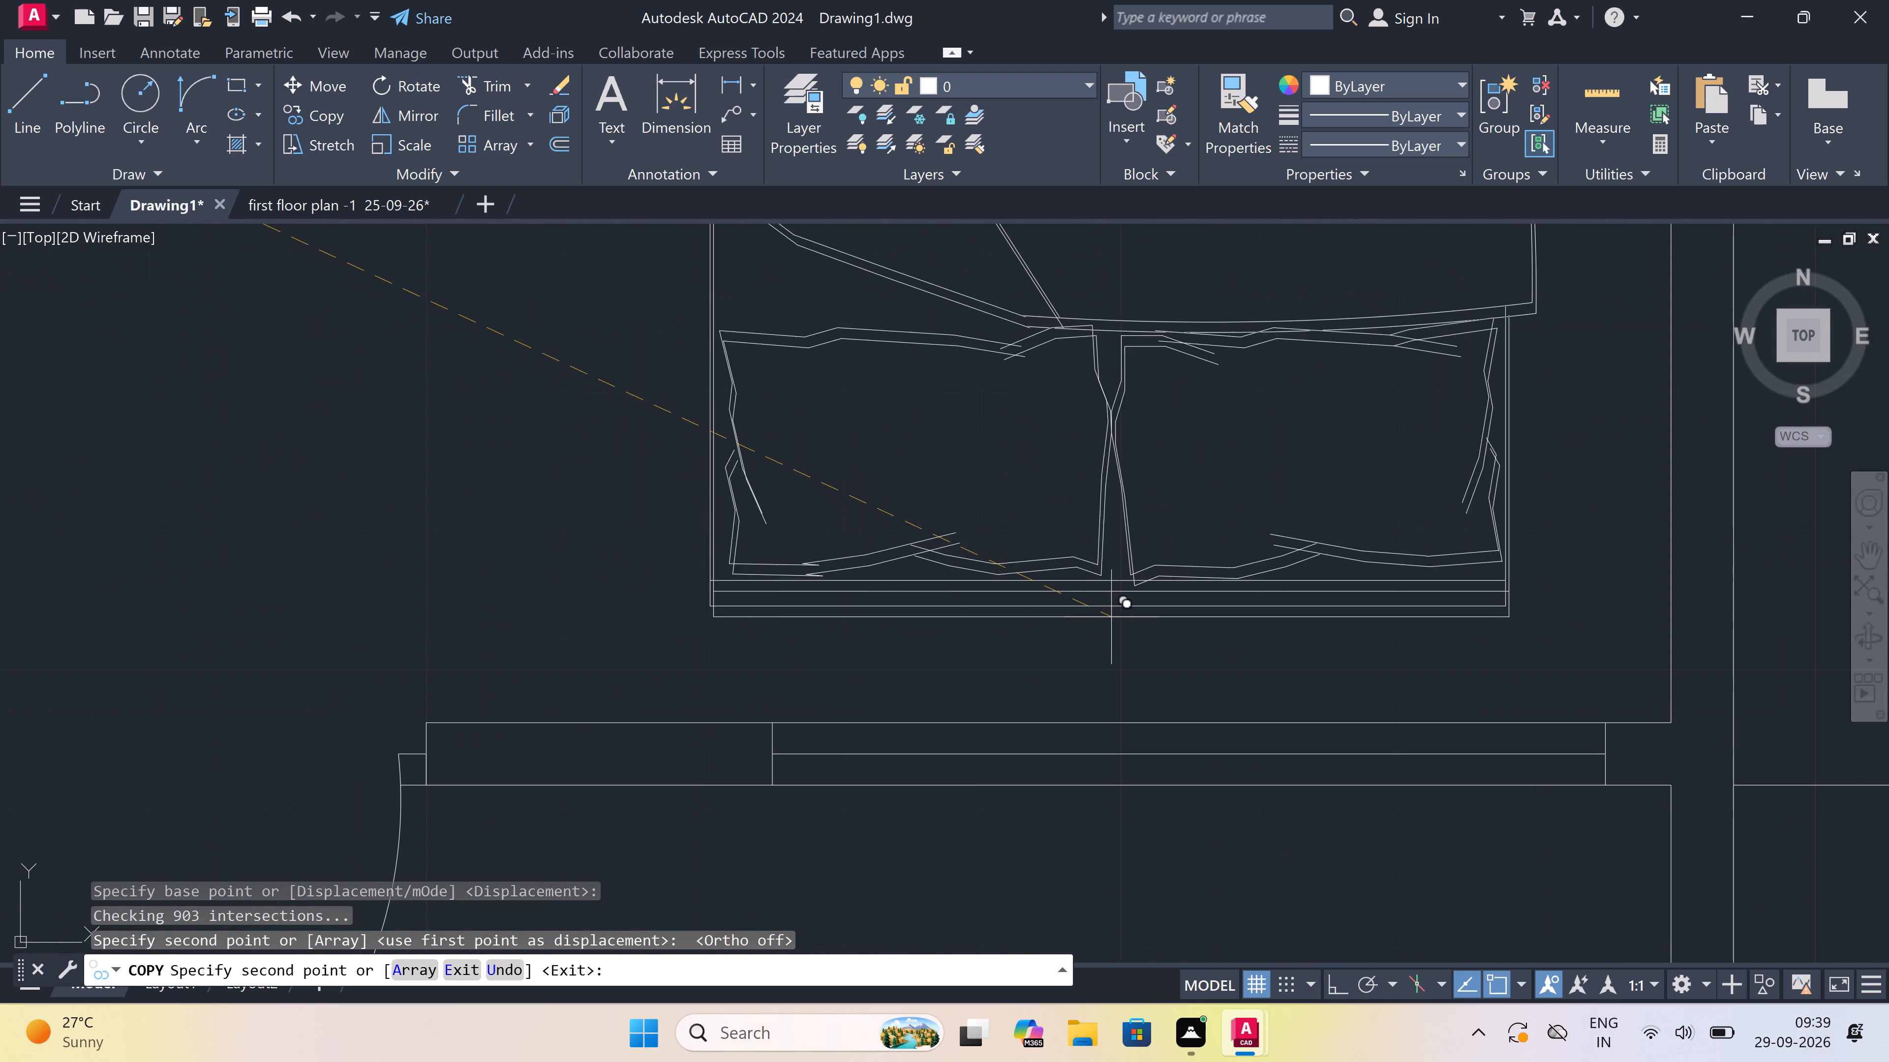
pyautogui.moveTo(1155, 687); pyautogui.dragTo(1161, 687)
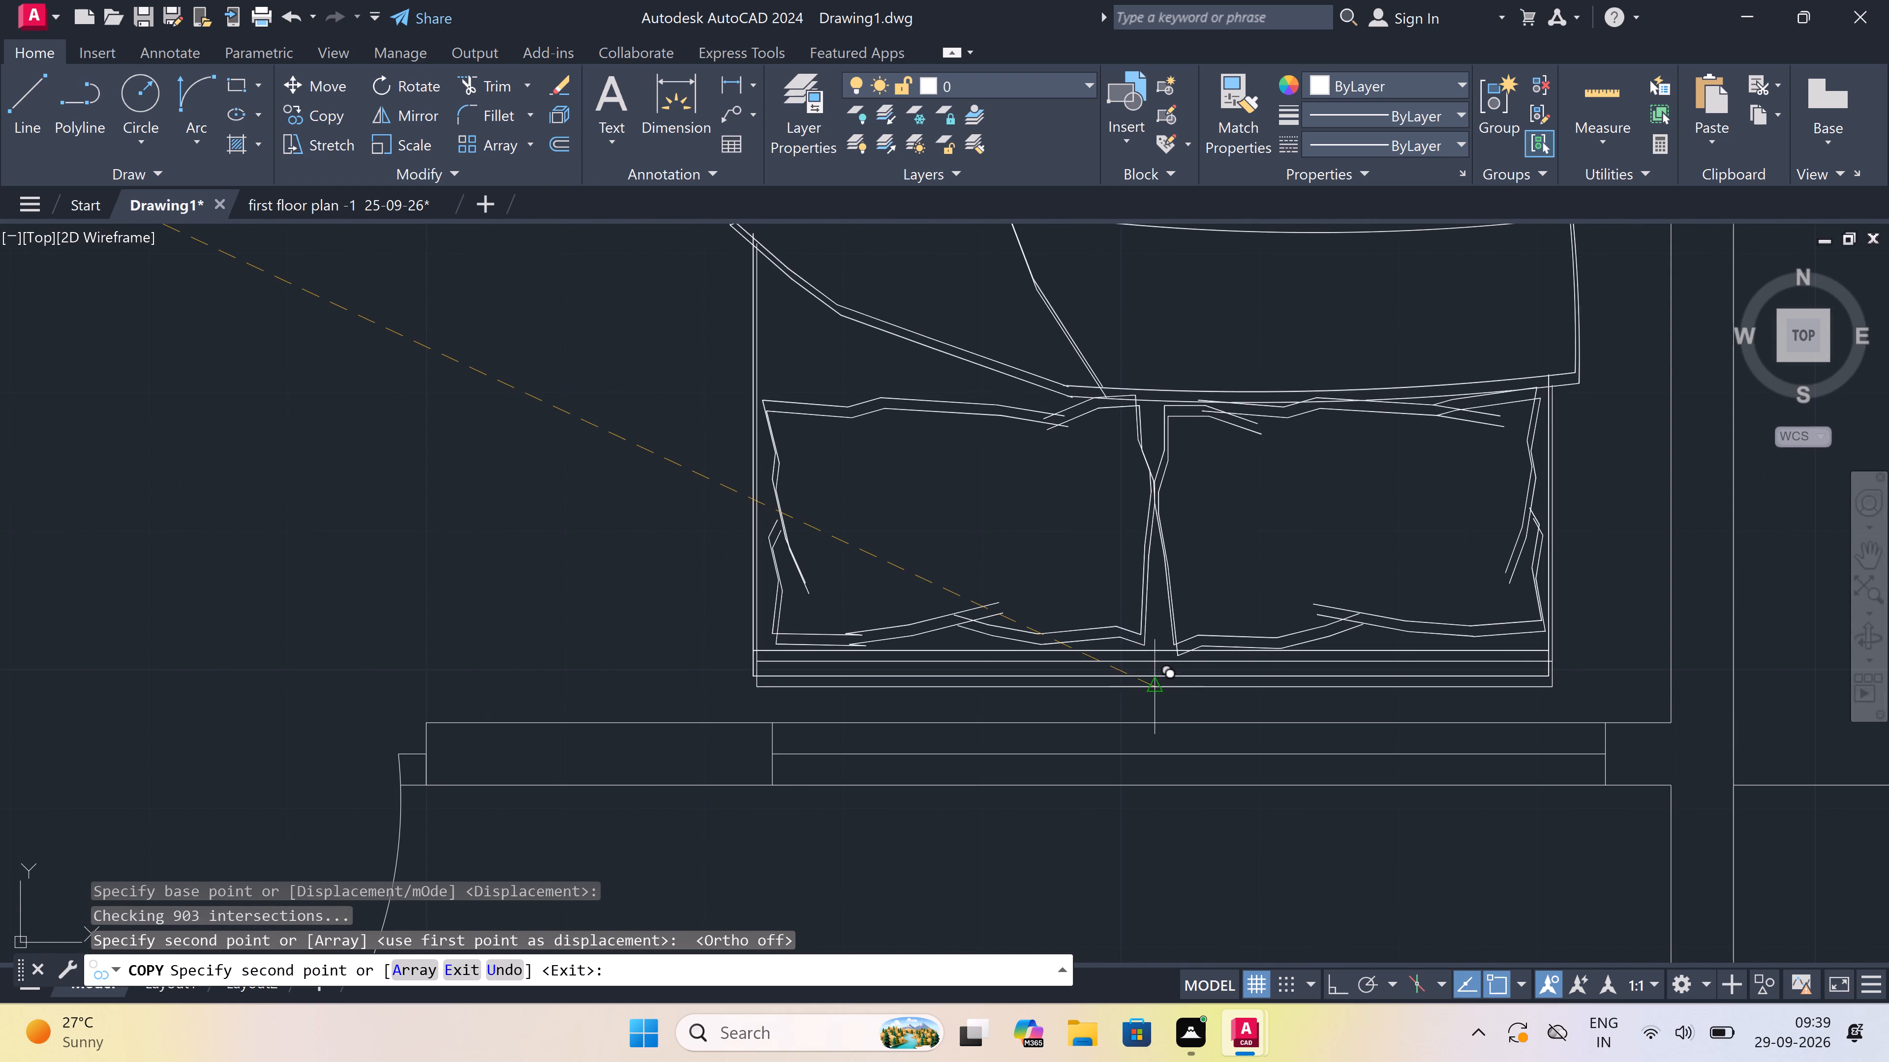
pyautogui.press('Escape')
# Move the BEDROOM 10'8'X10'3" label up and slightly west so it sits clear of the bed's foot end.
pyautogui.scroll(-3, 711, 644)
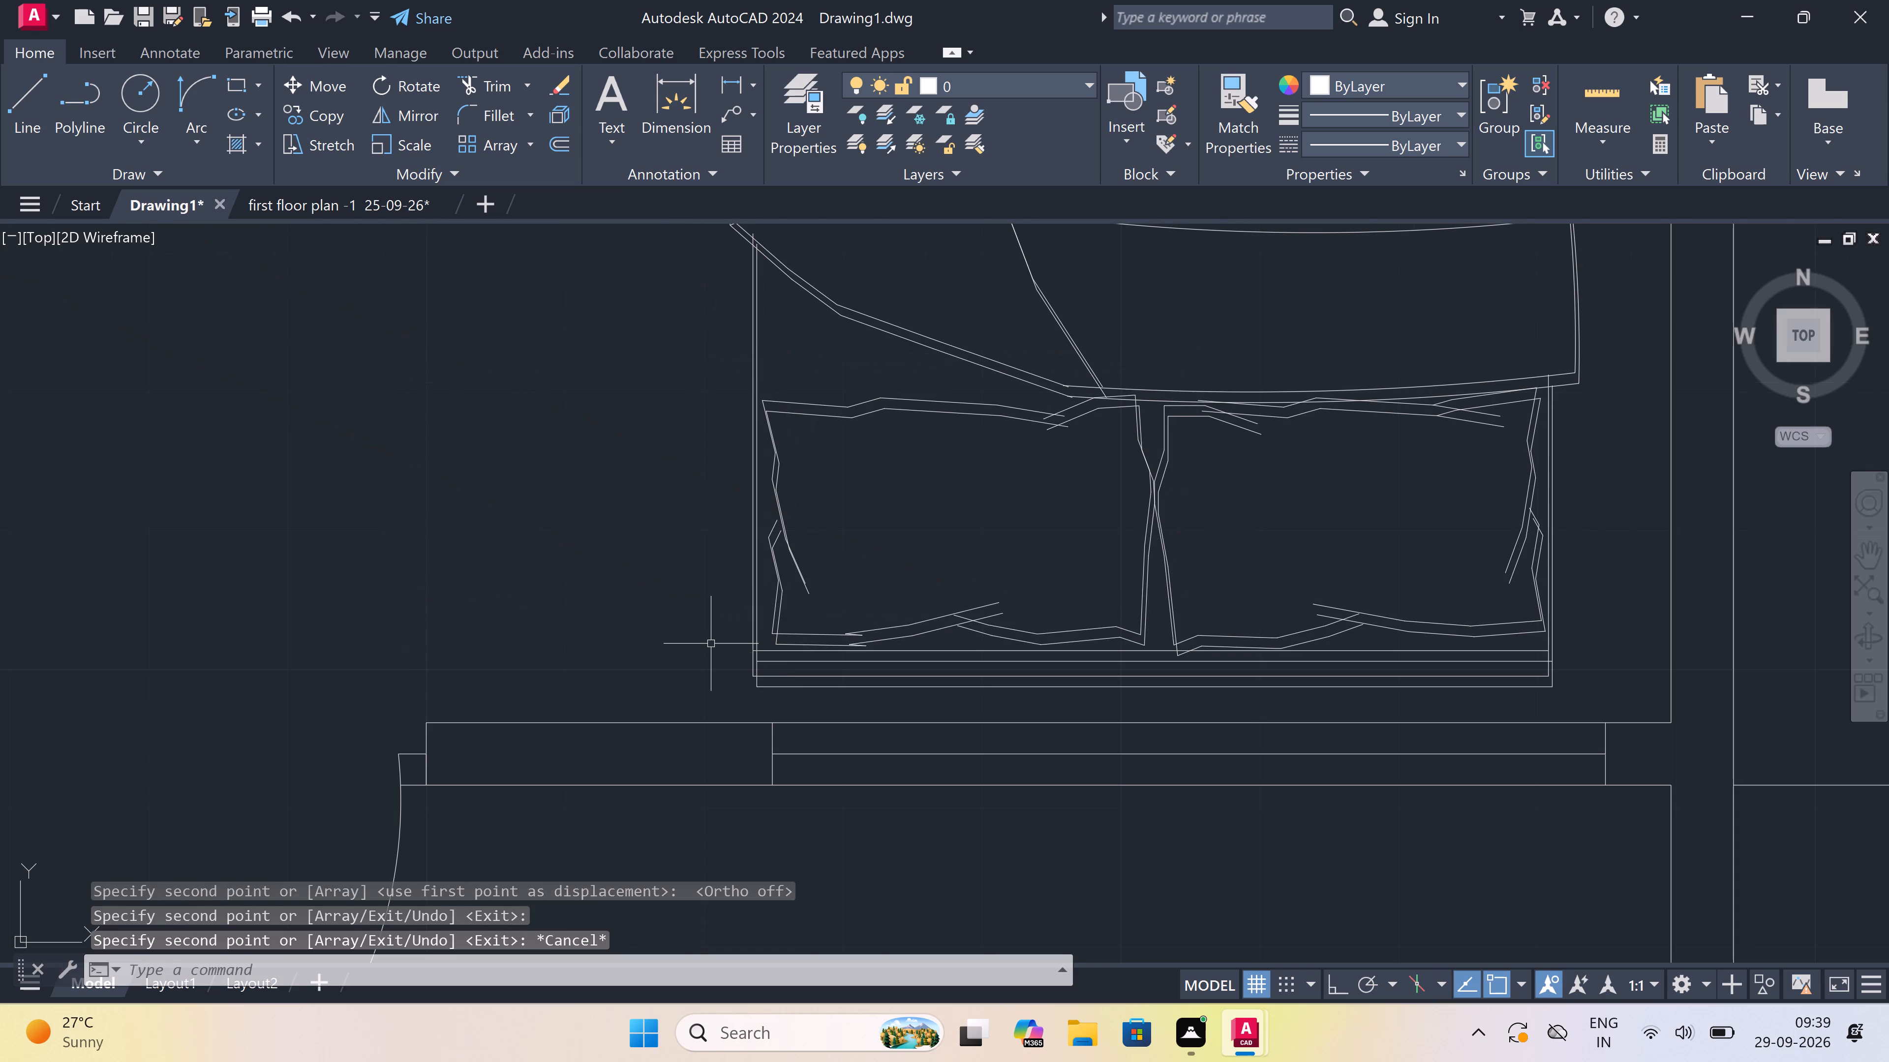
pyautogui.scroll(-3, 711, 644)
pyautogui.scroll(2, 702, 559)
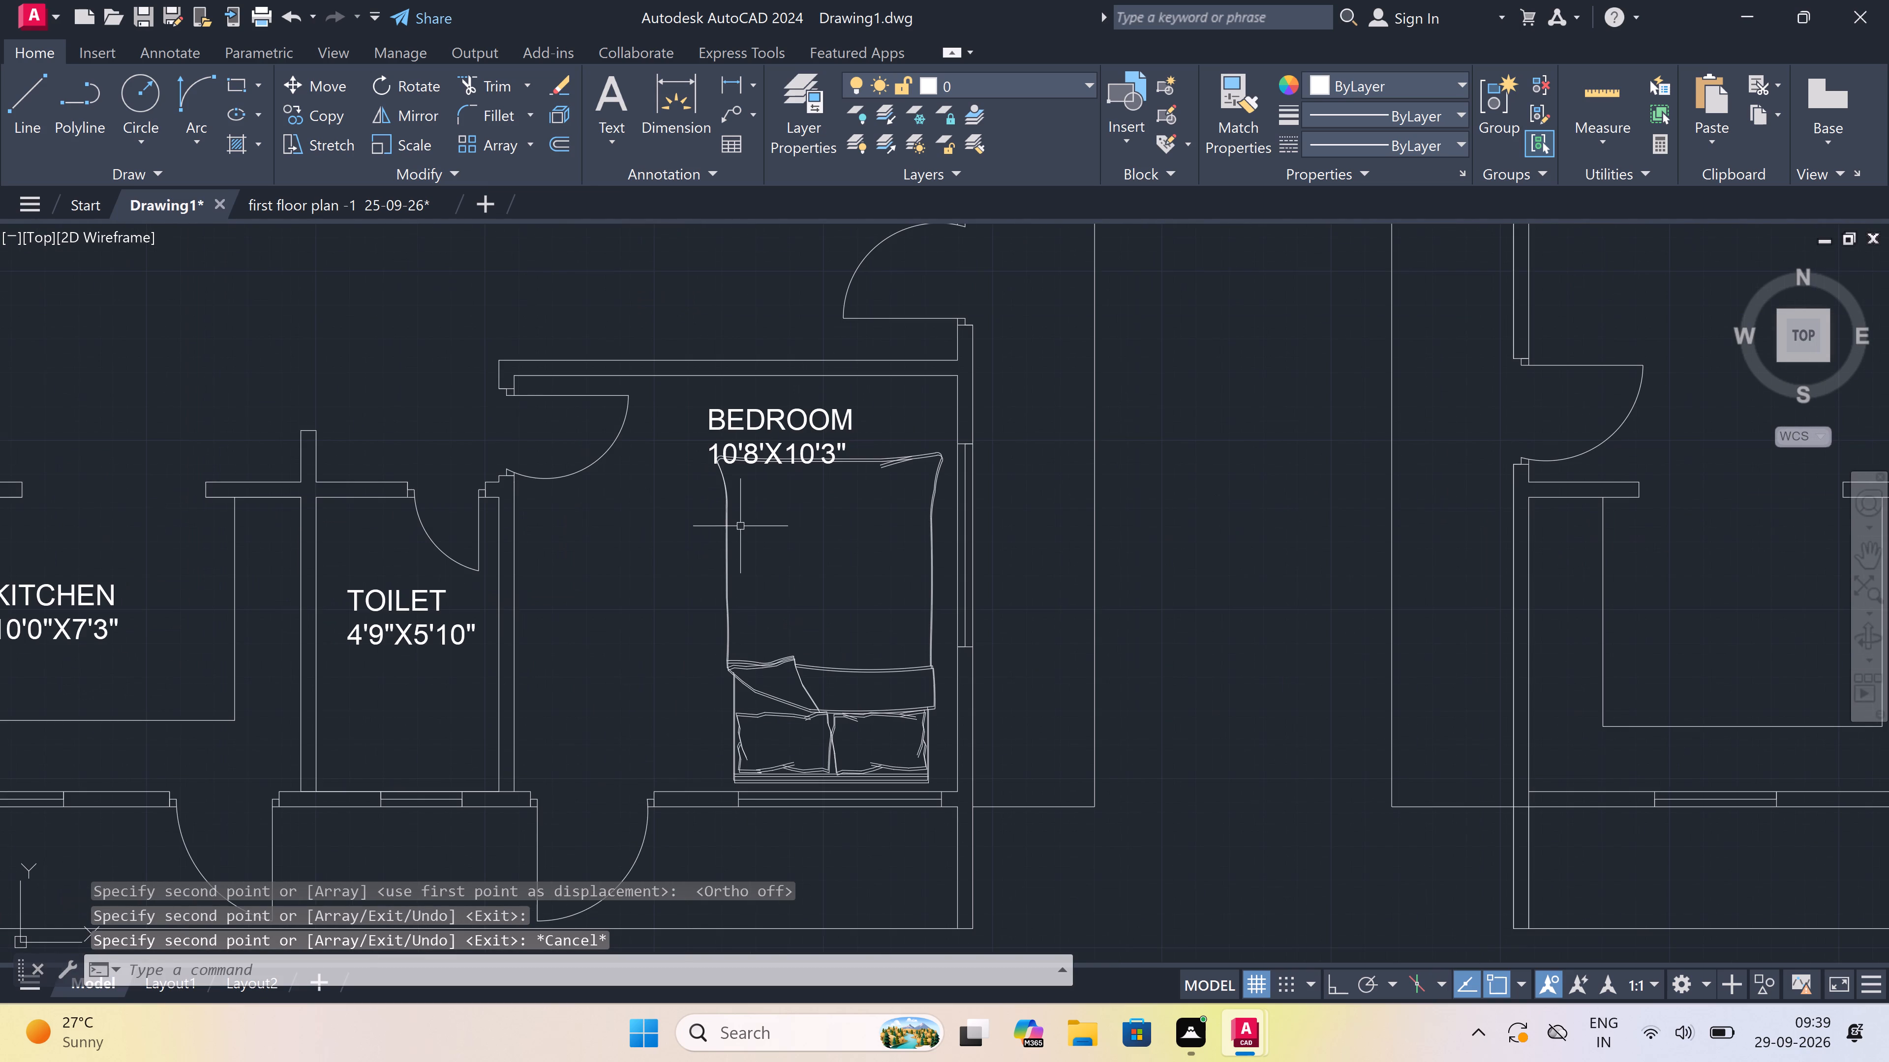
pyautogui.scroll(1, 727, 355)
pyautogui.scroll(1, 728, 419)
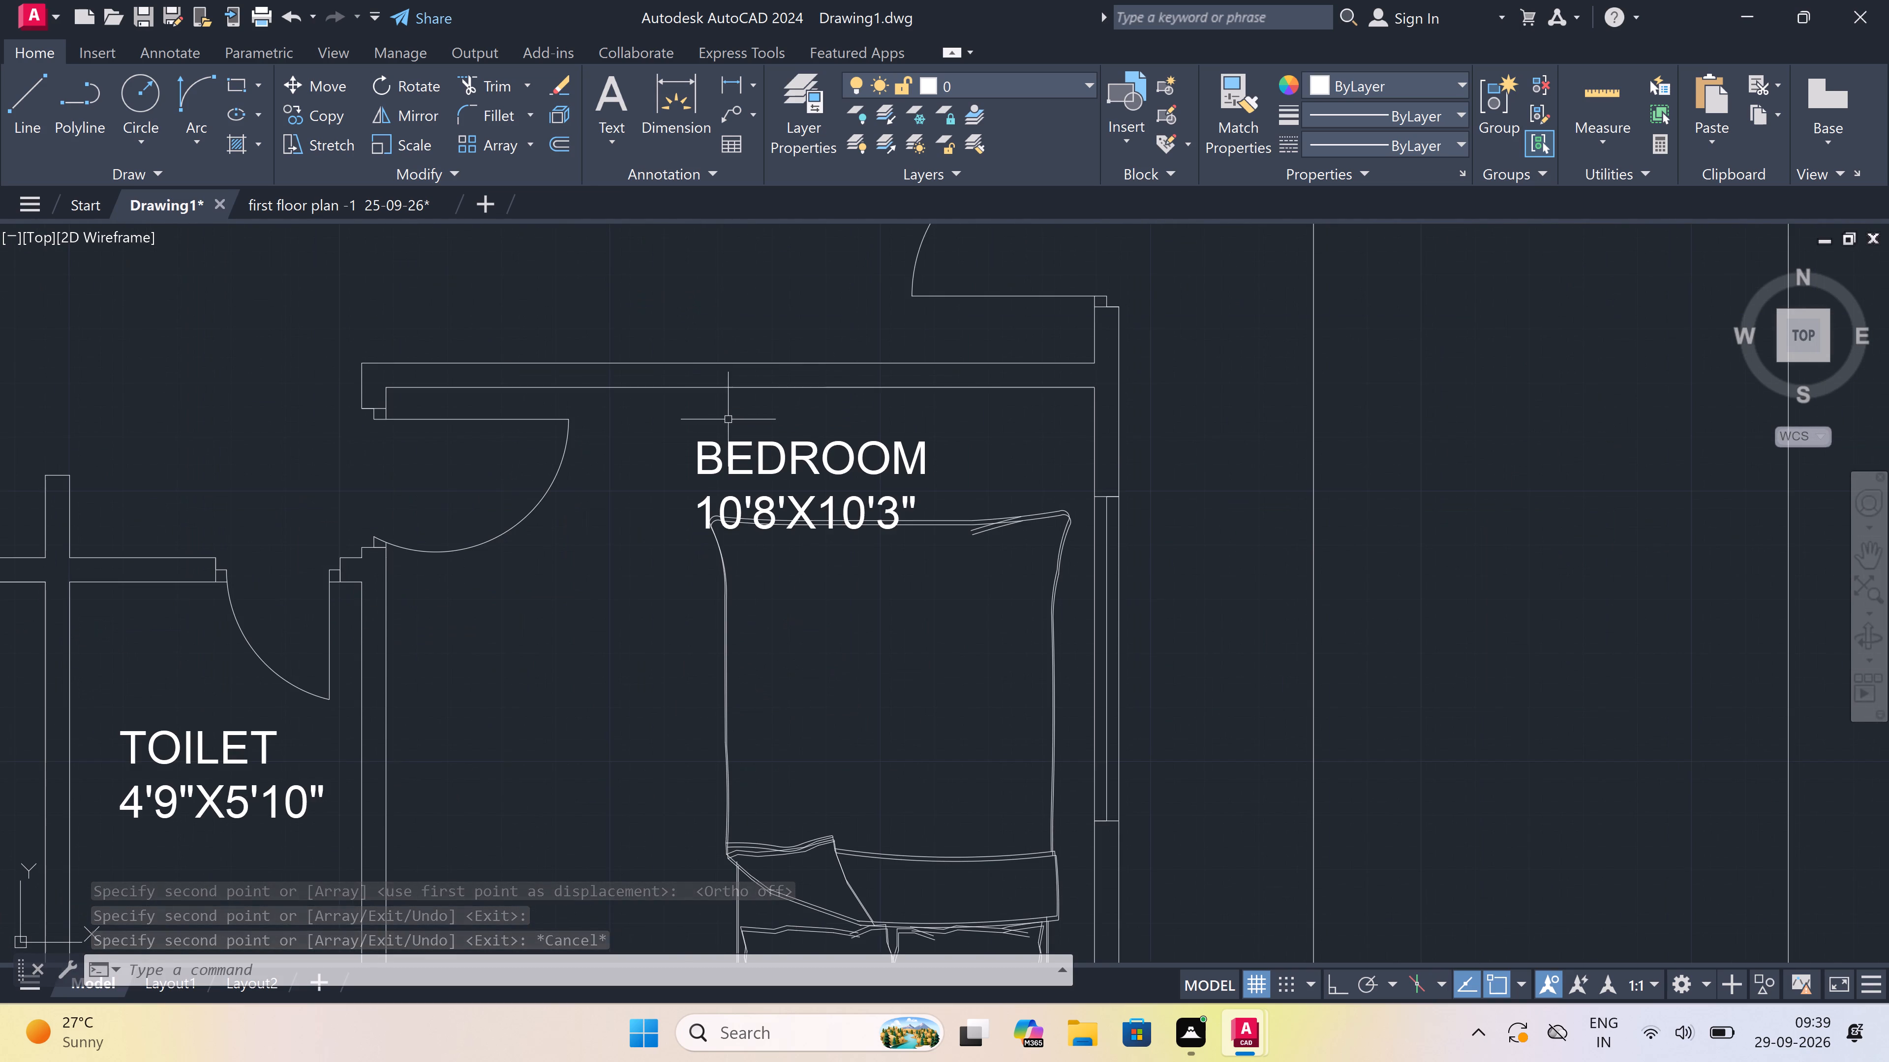
pyautogui.click(702, 449)
pyautogui.click(660, 465)
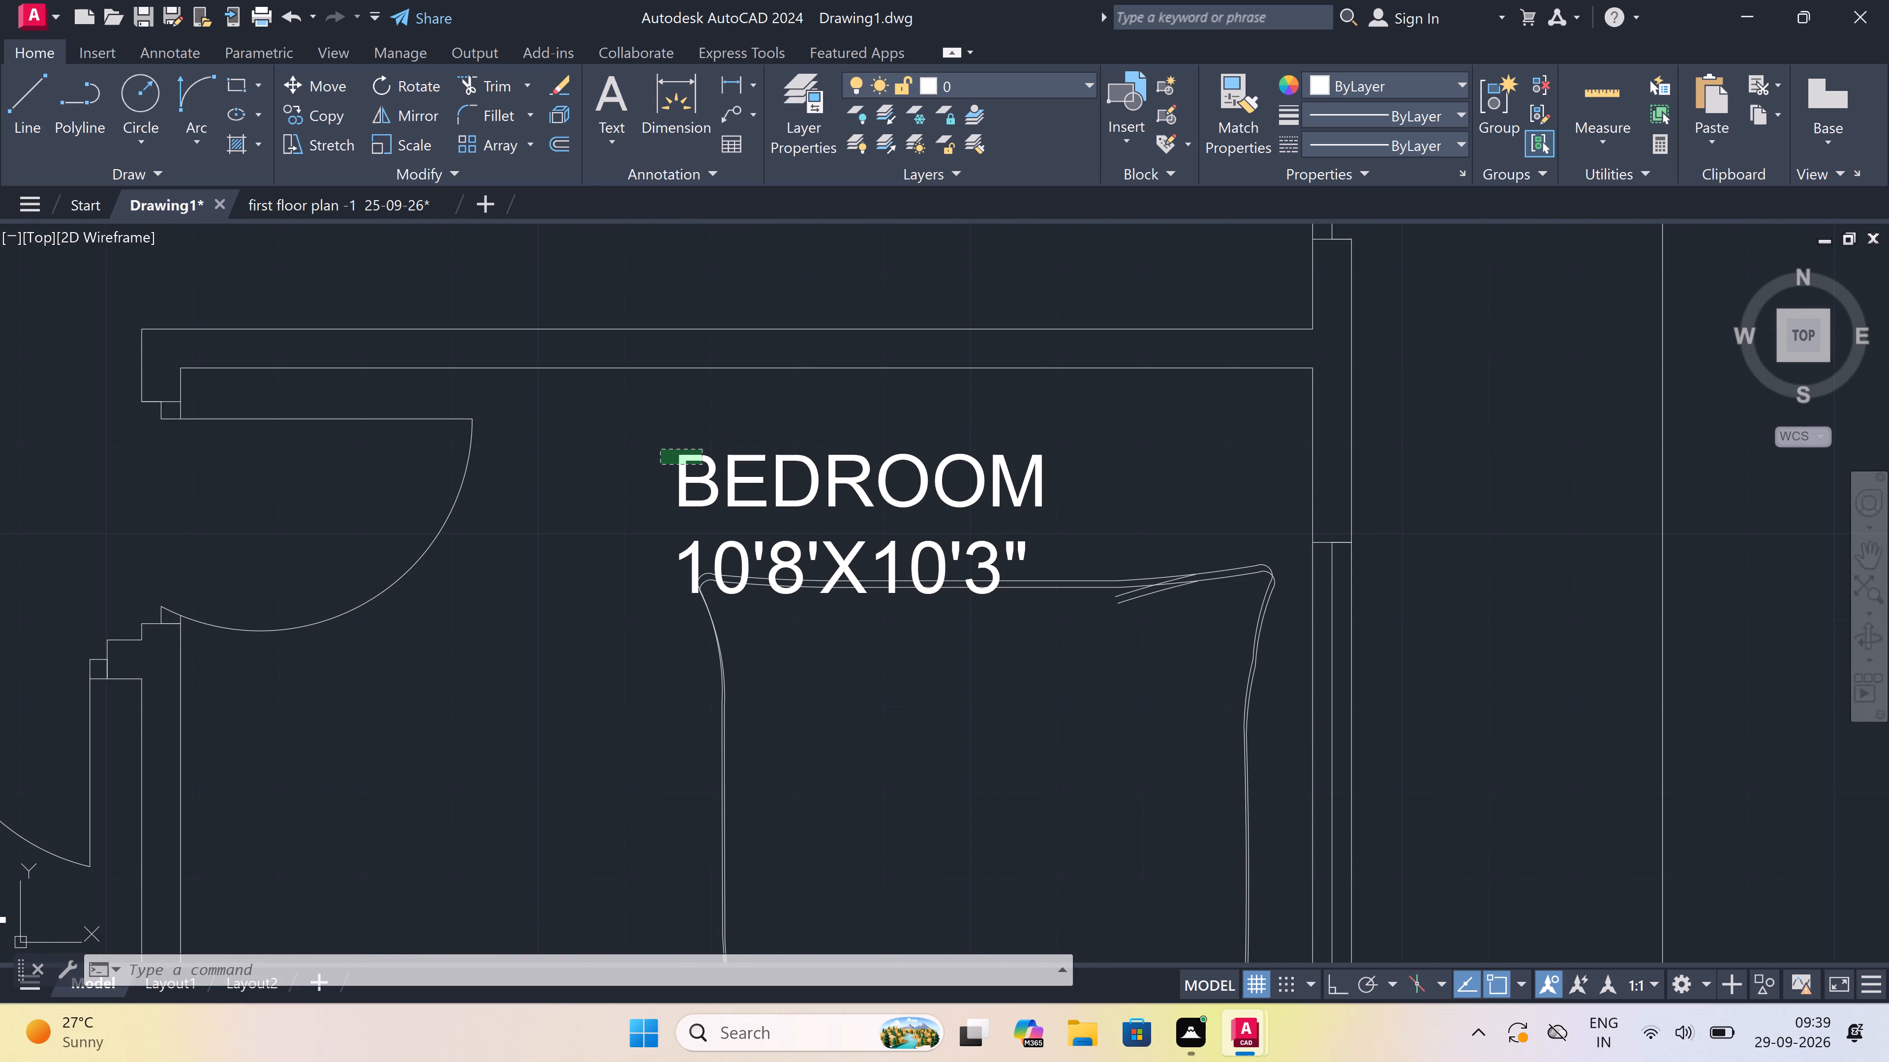
pyautogui.click(675, 449)
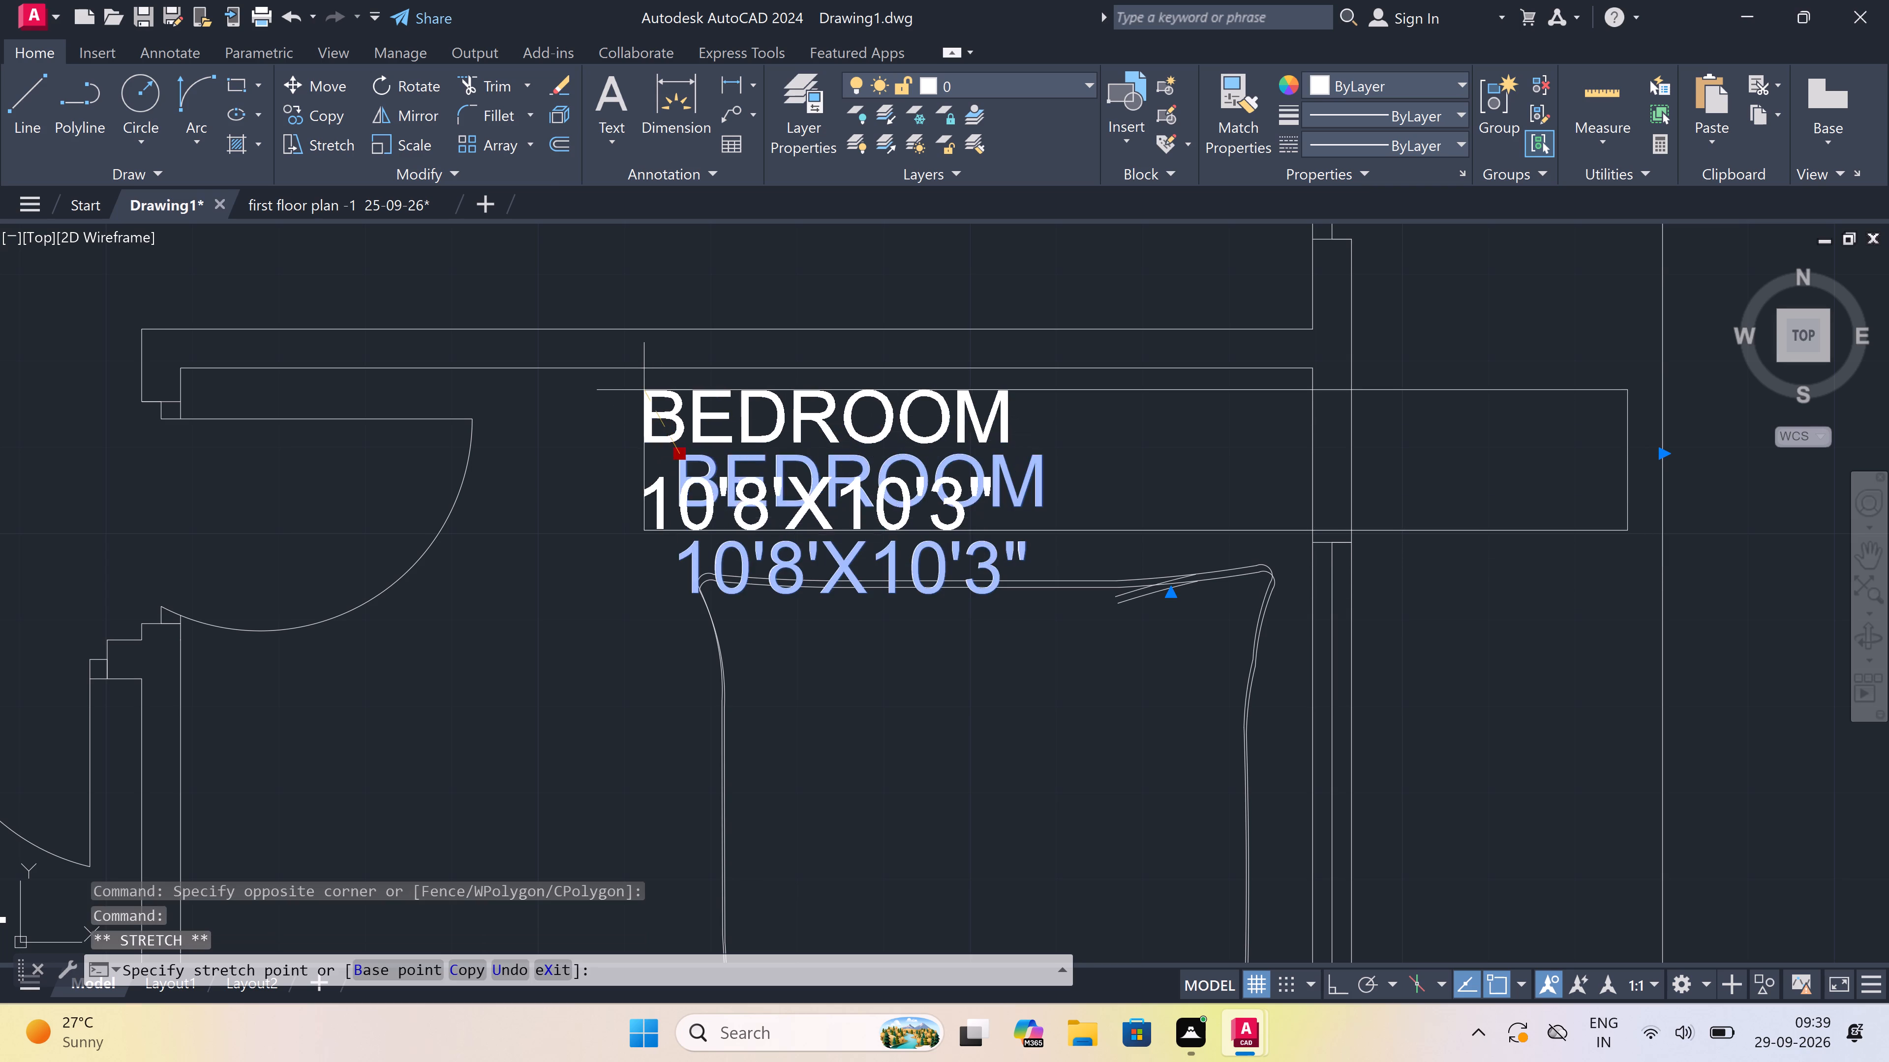
pyautogui.click(642, 389)
pyautogui.press('Escape')
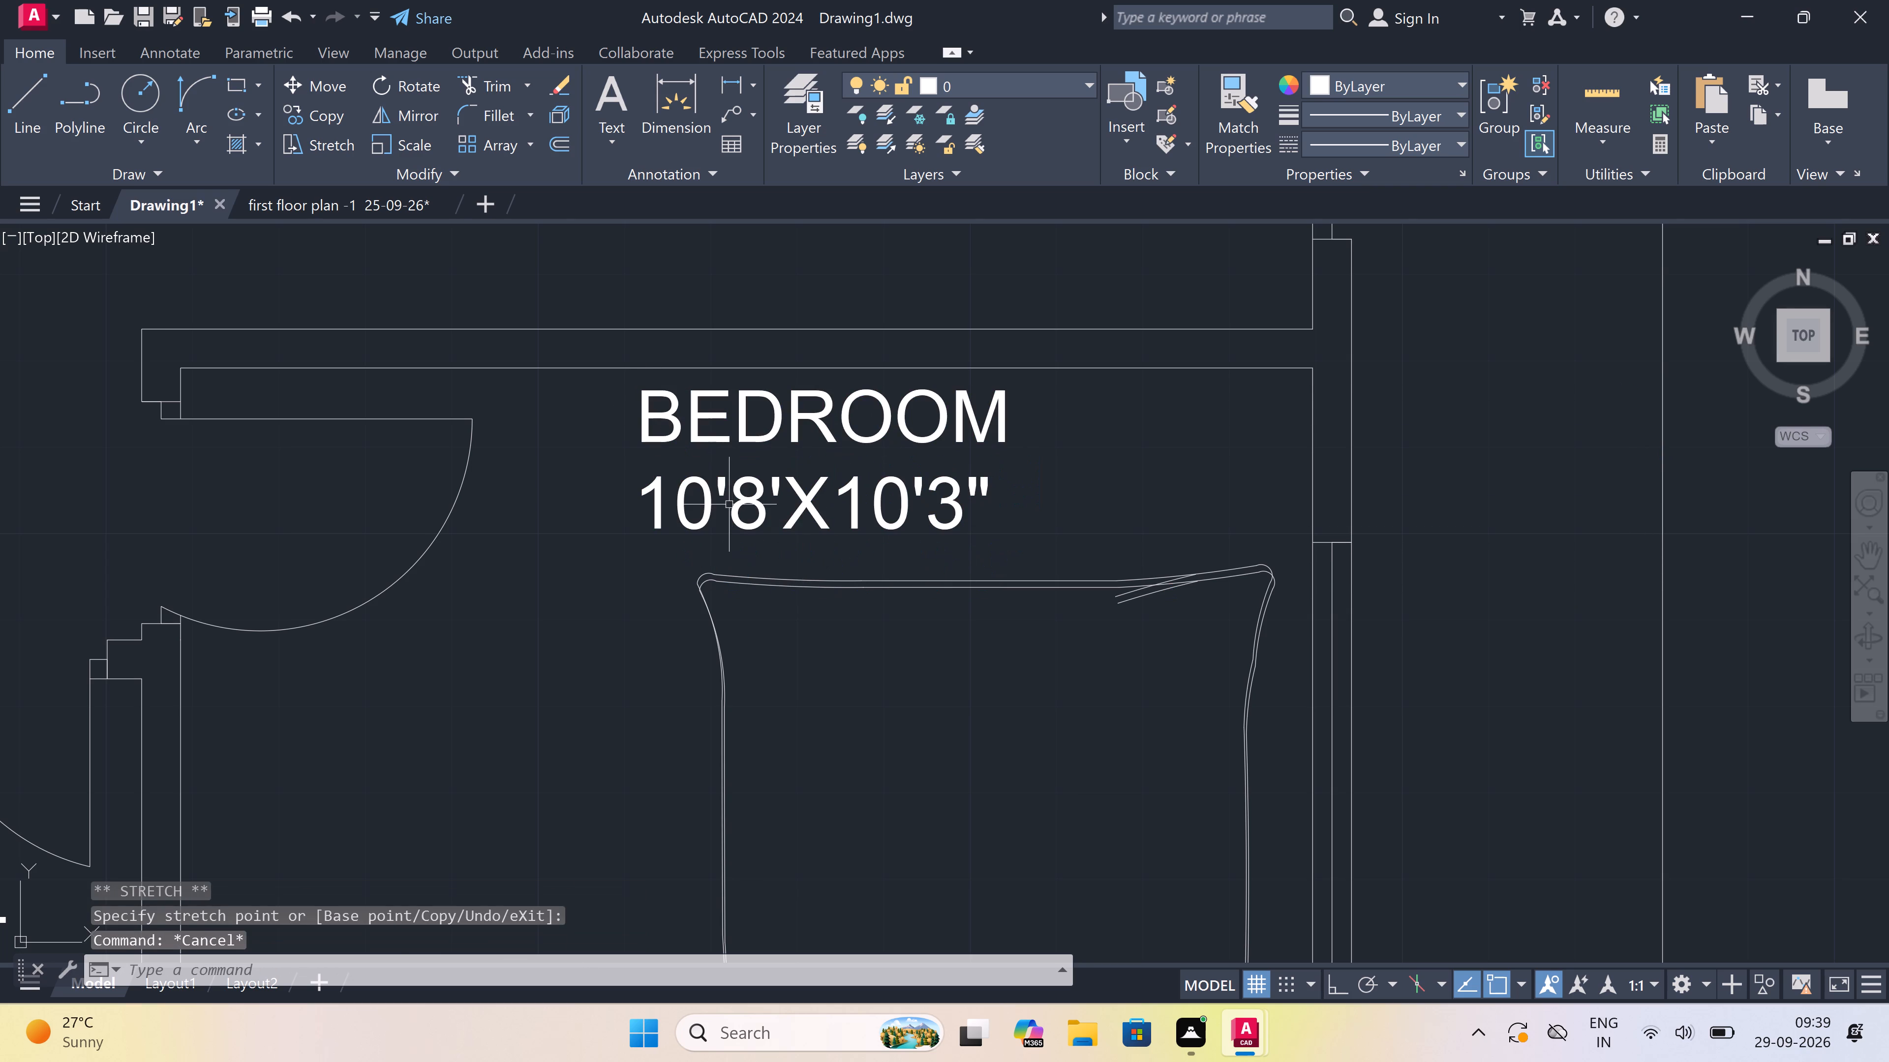
# Move the BEDROOM 10'11"X10'3" label straight up, clear of the bed and just below the room's north wall.
pyautogui.scroll(-5, 731, 504)
pyautogui.scroll(2, 390, 459)
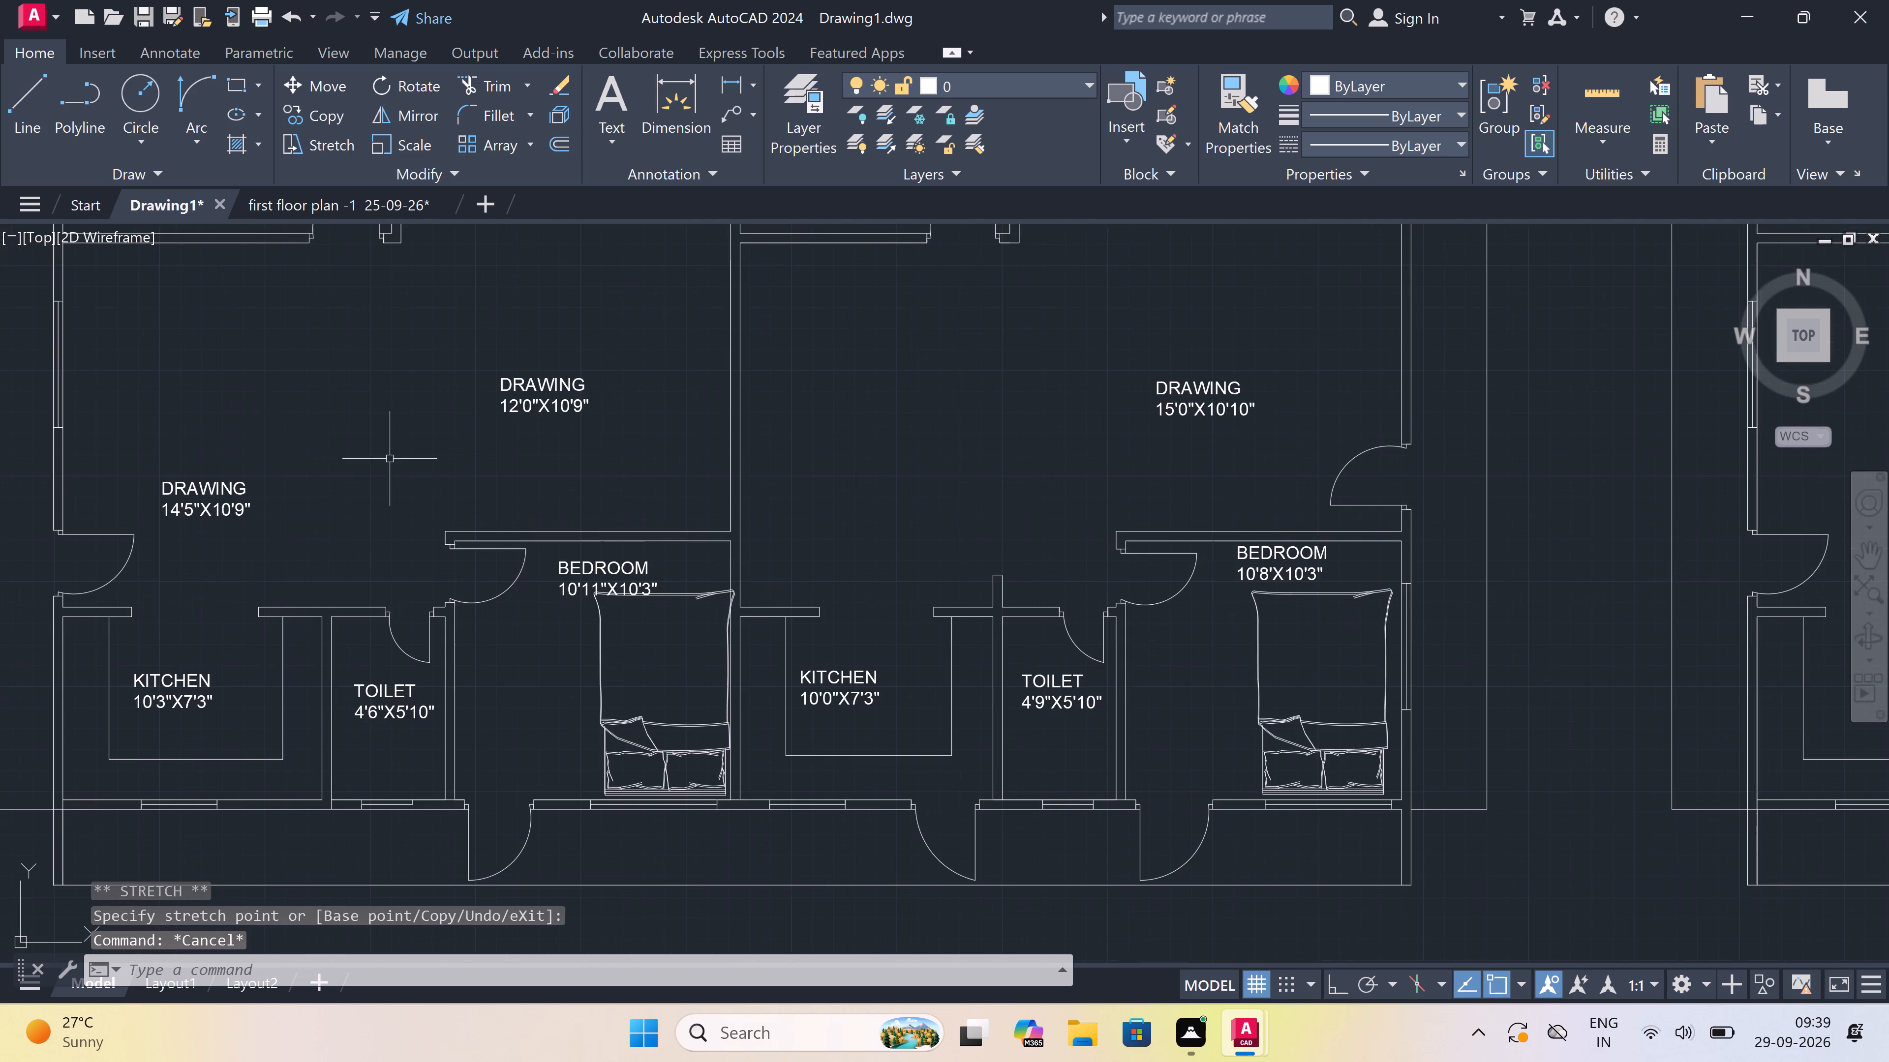
pyautogui.scroll(1, 597, 542)
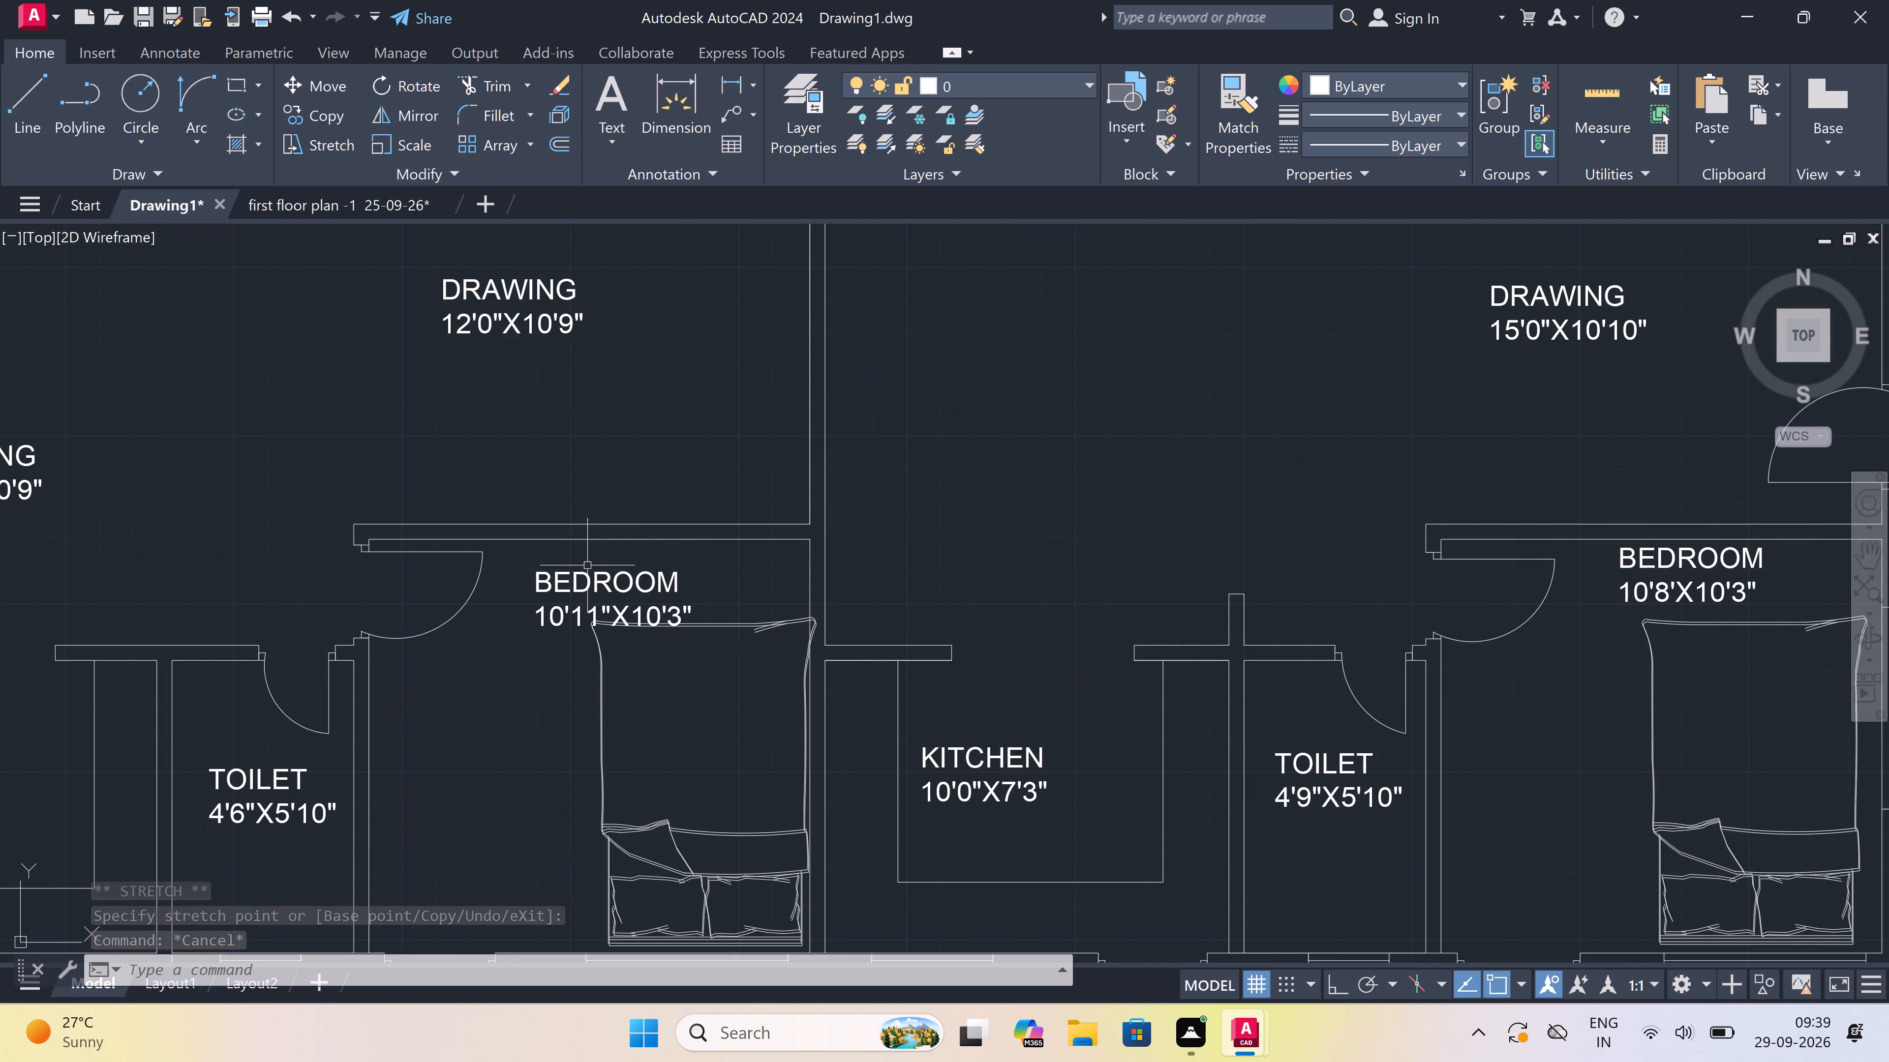
pyautogui.scroll(1, 587, 565)
pyautogui.click(590, 567)
pyautogui.click(515, 615)
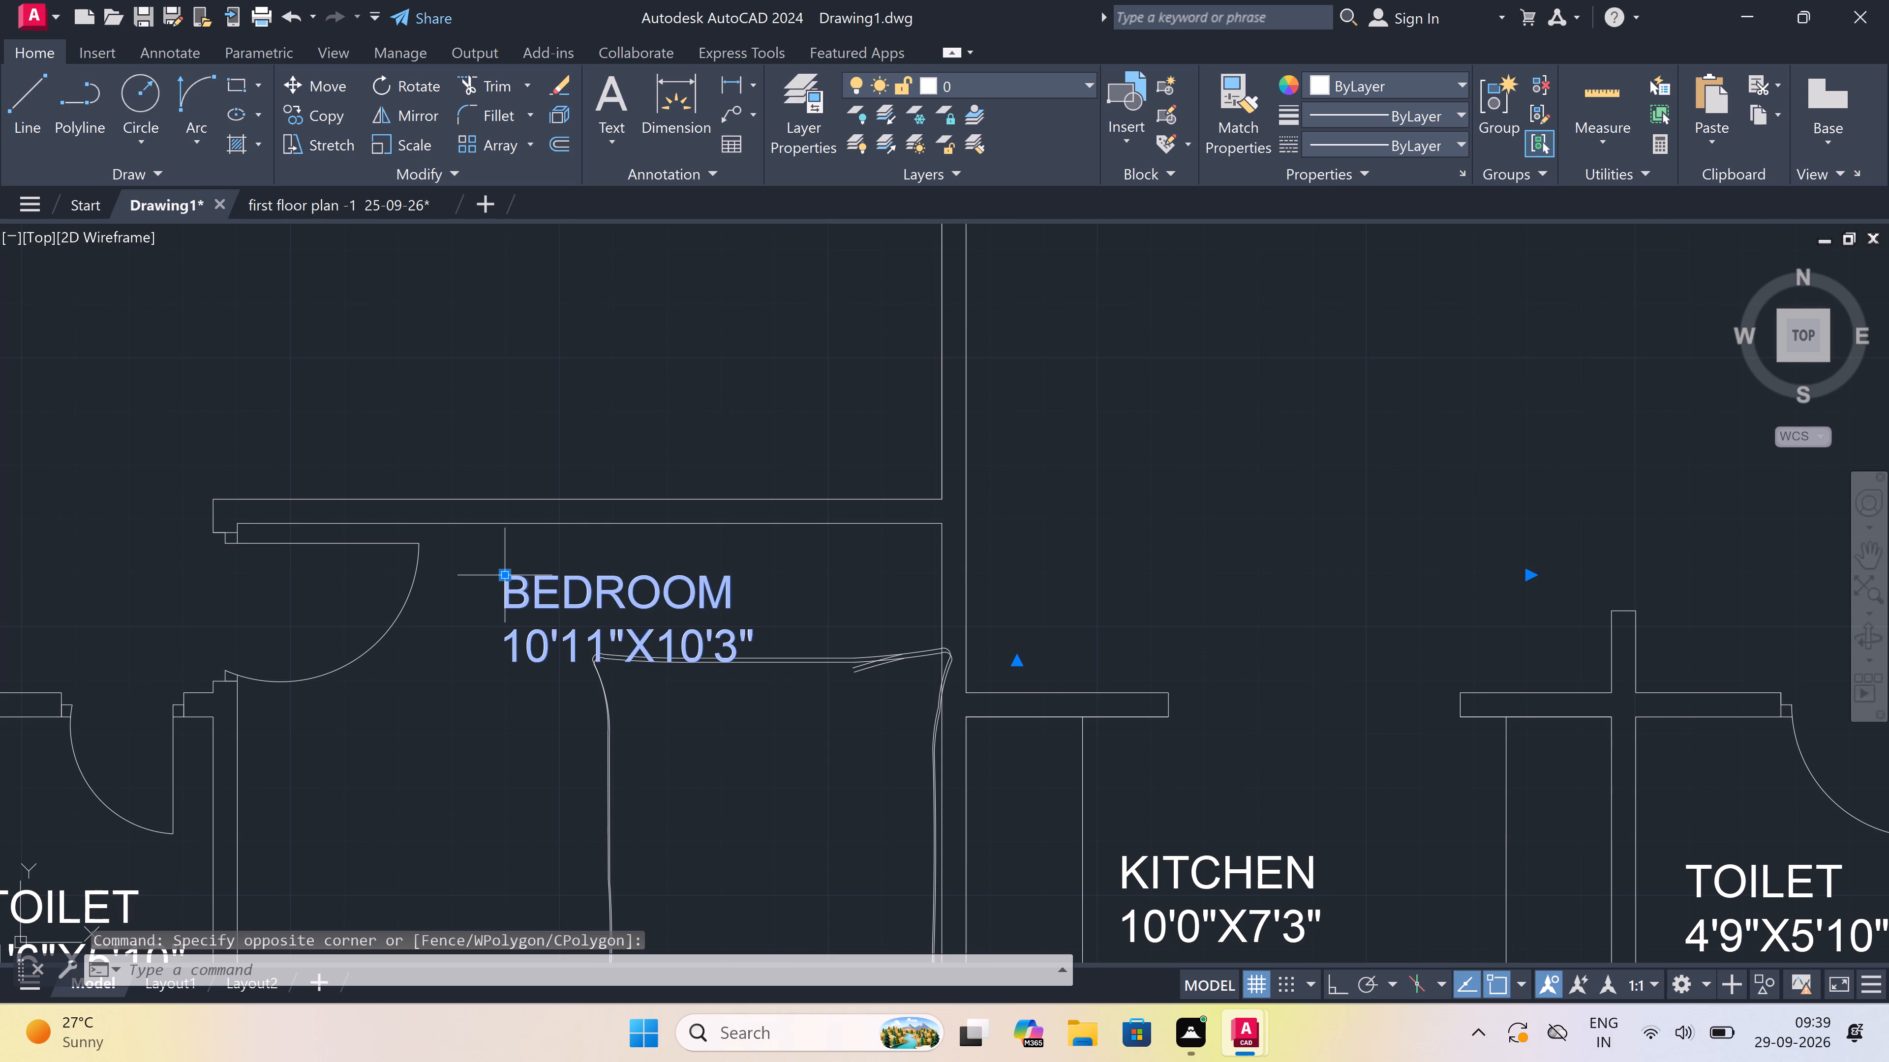
pyautogui.moveTo(516, 579); pyautogui.dragTo(523, 569)
pyautogui.click(515, 584)
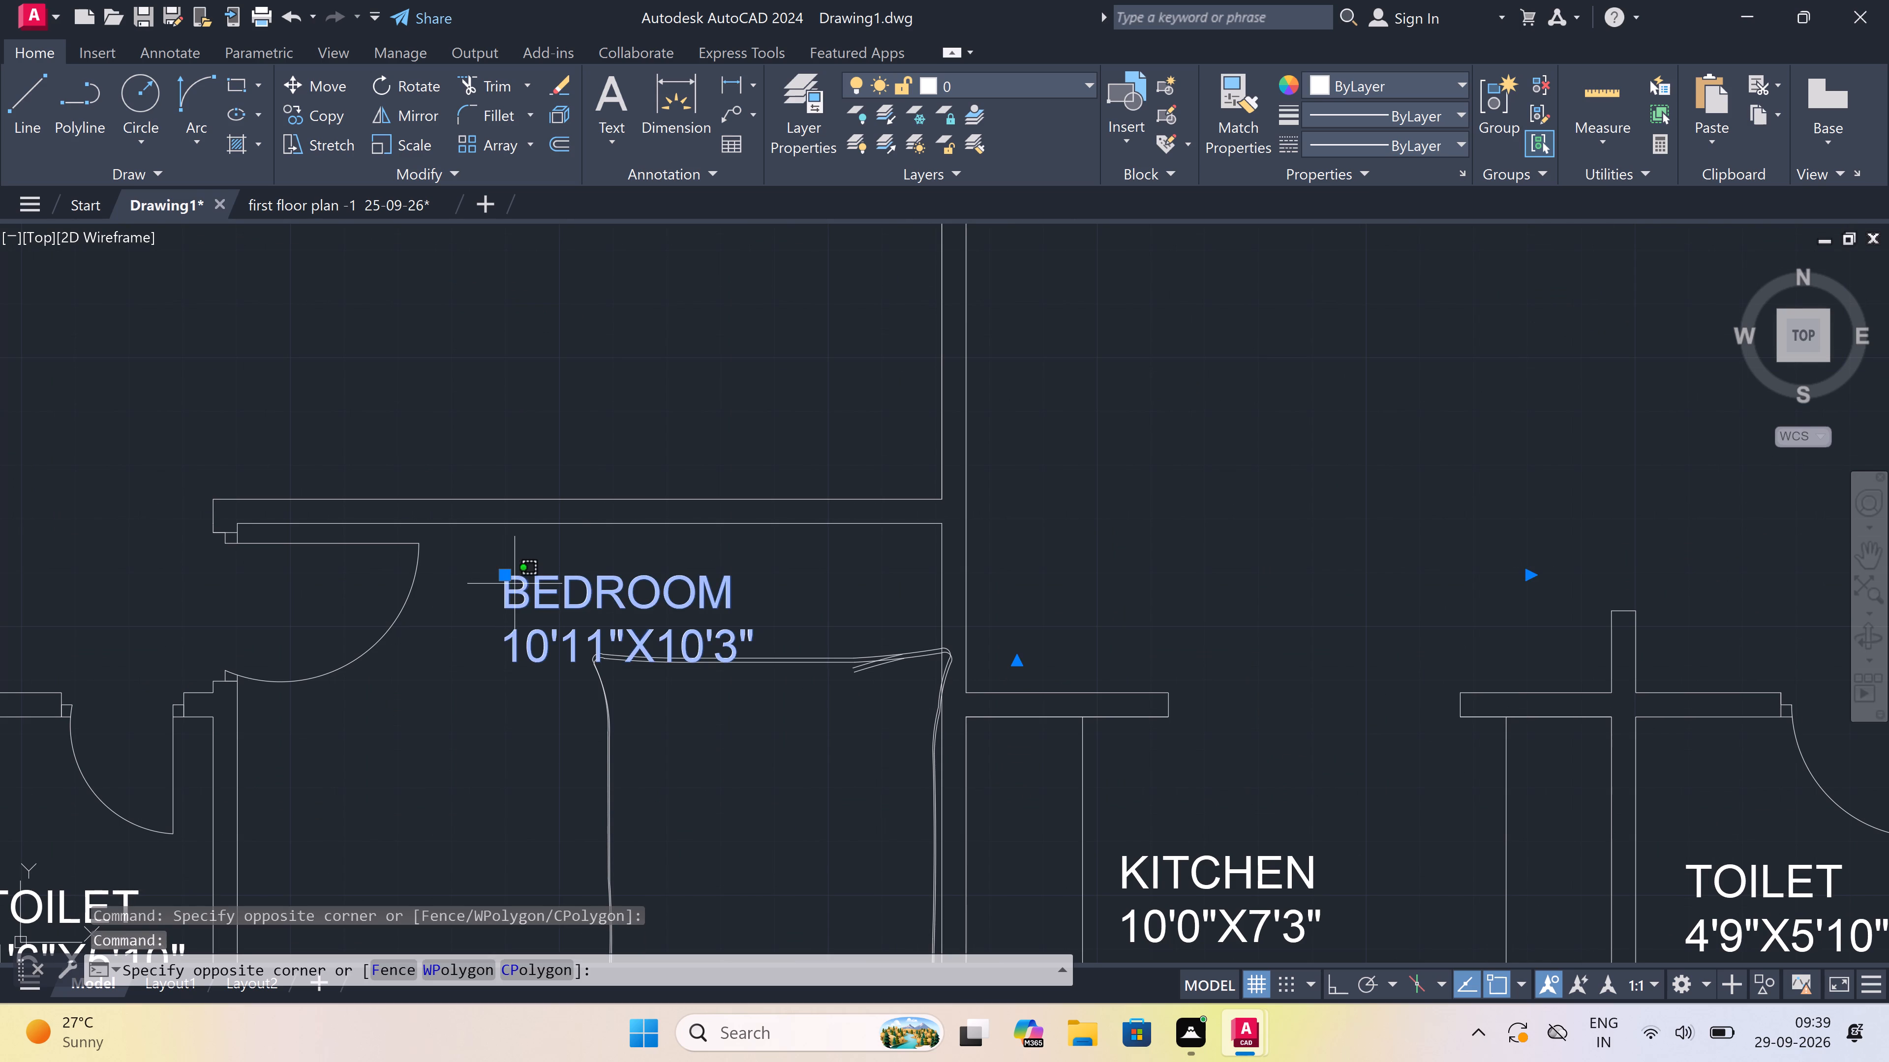
pyautogui.click(841, 579)
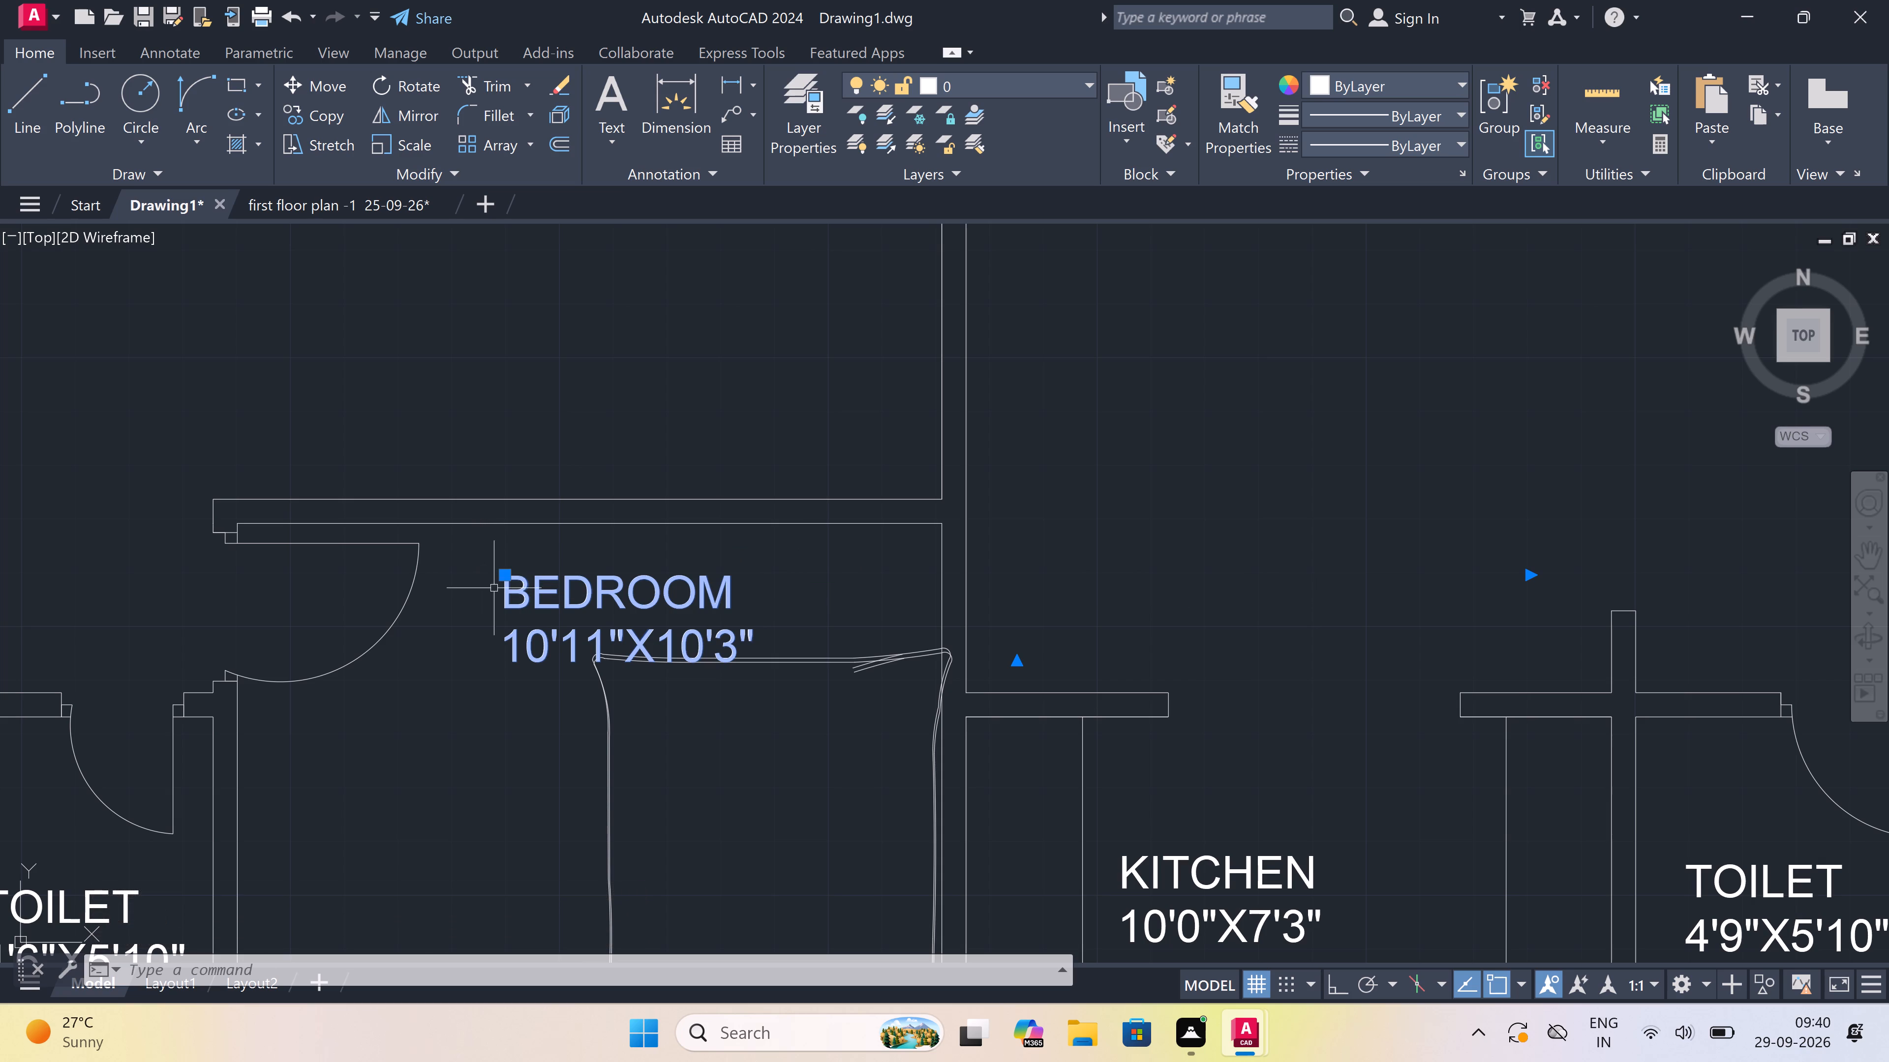
pyautogui.click(508, 571)
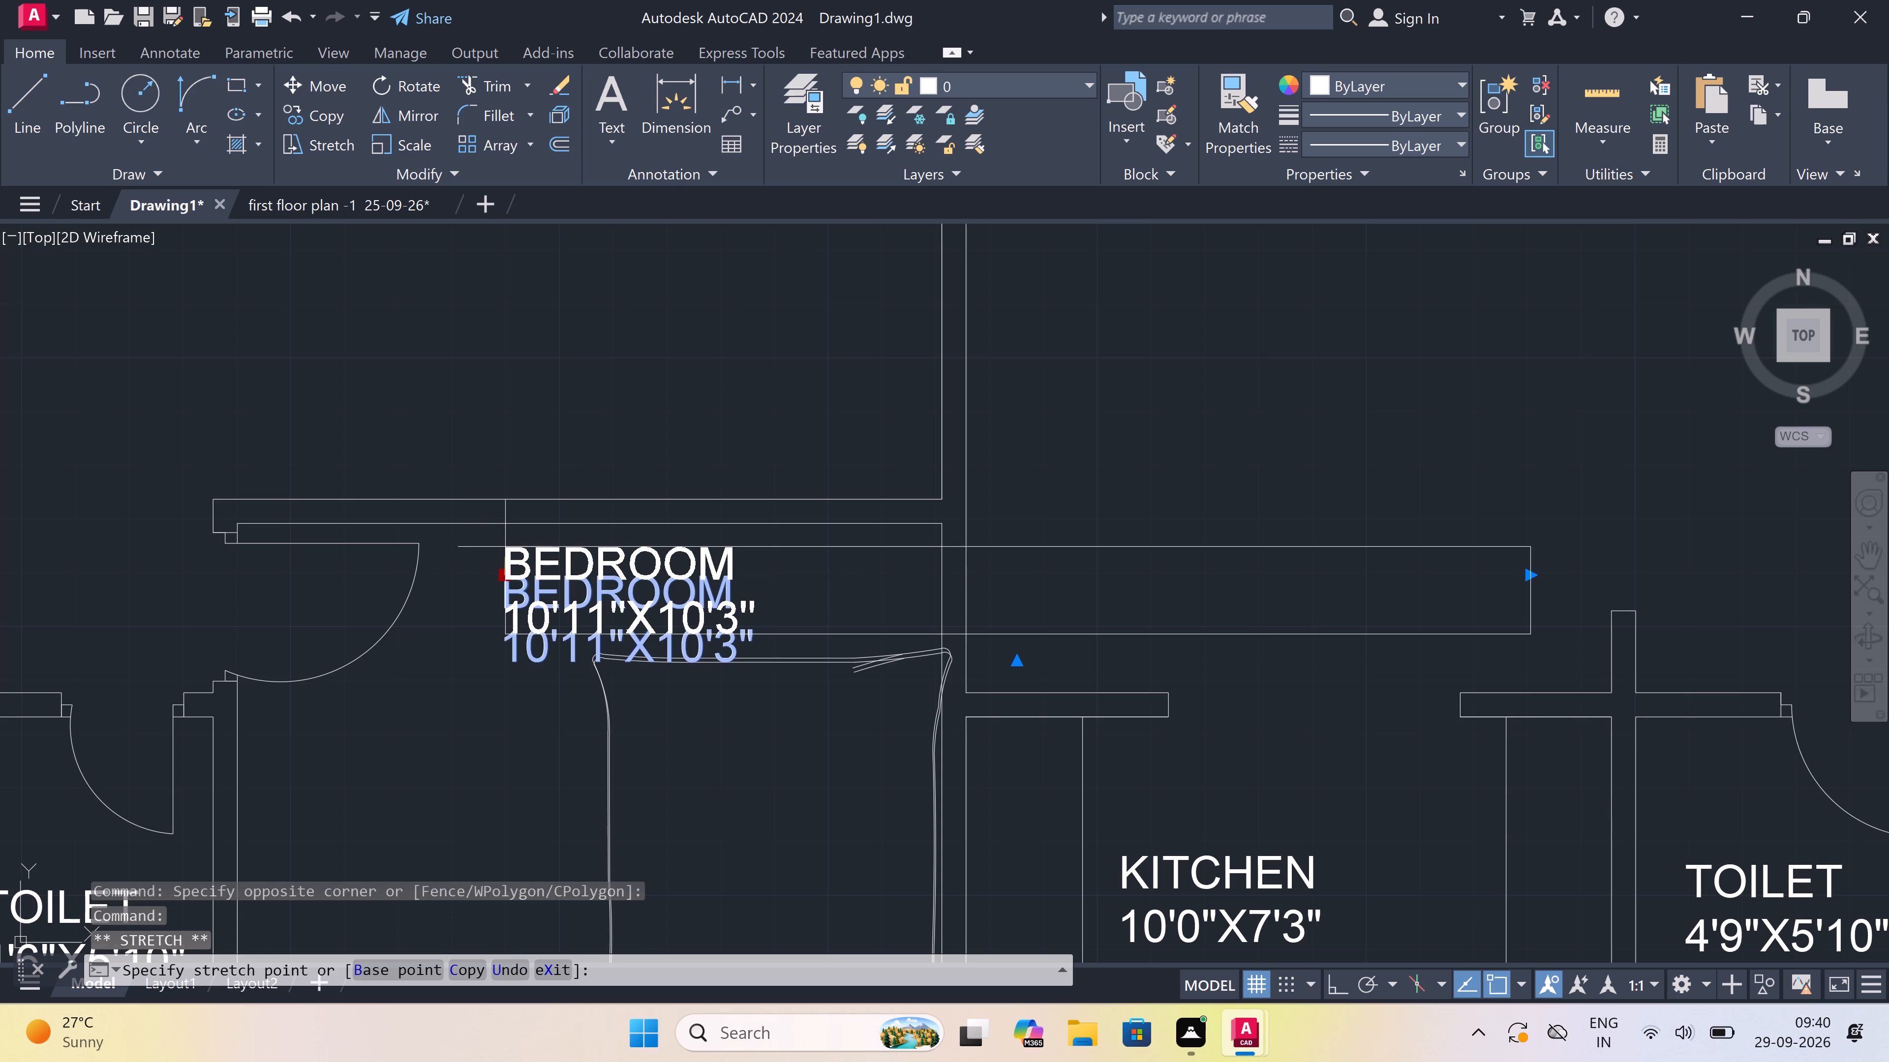
pyautogui.click(505, 543)
pyautogui.press('Escape')
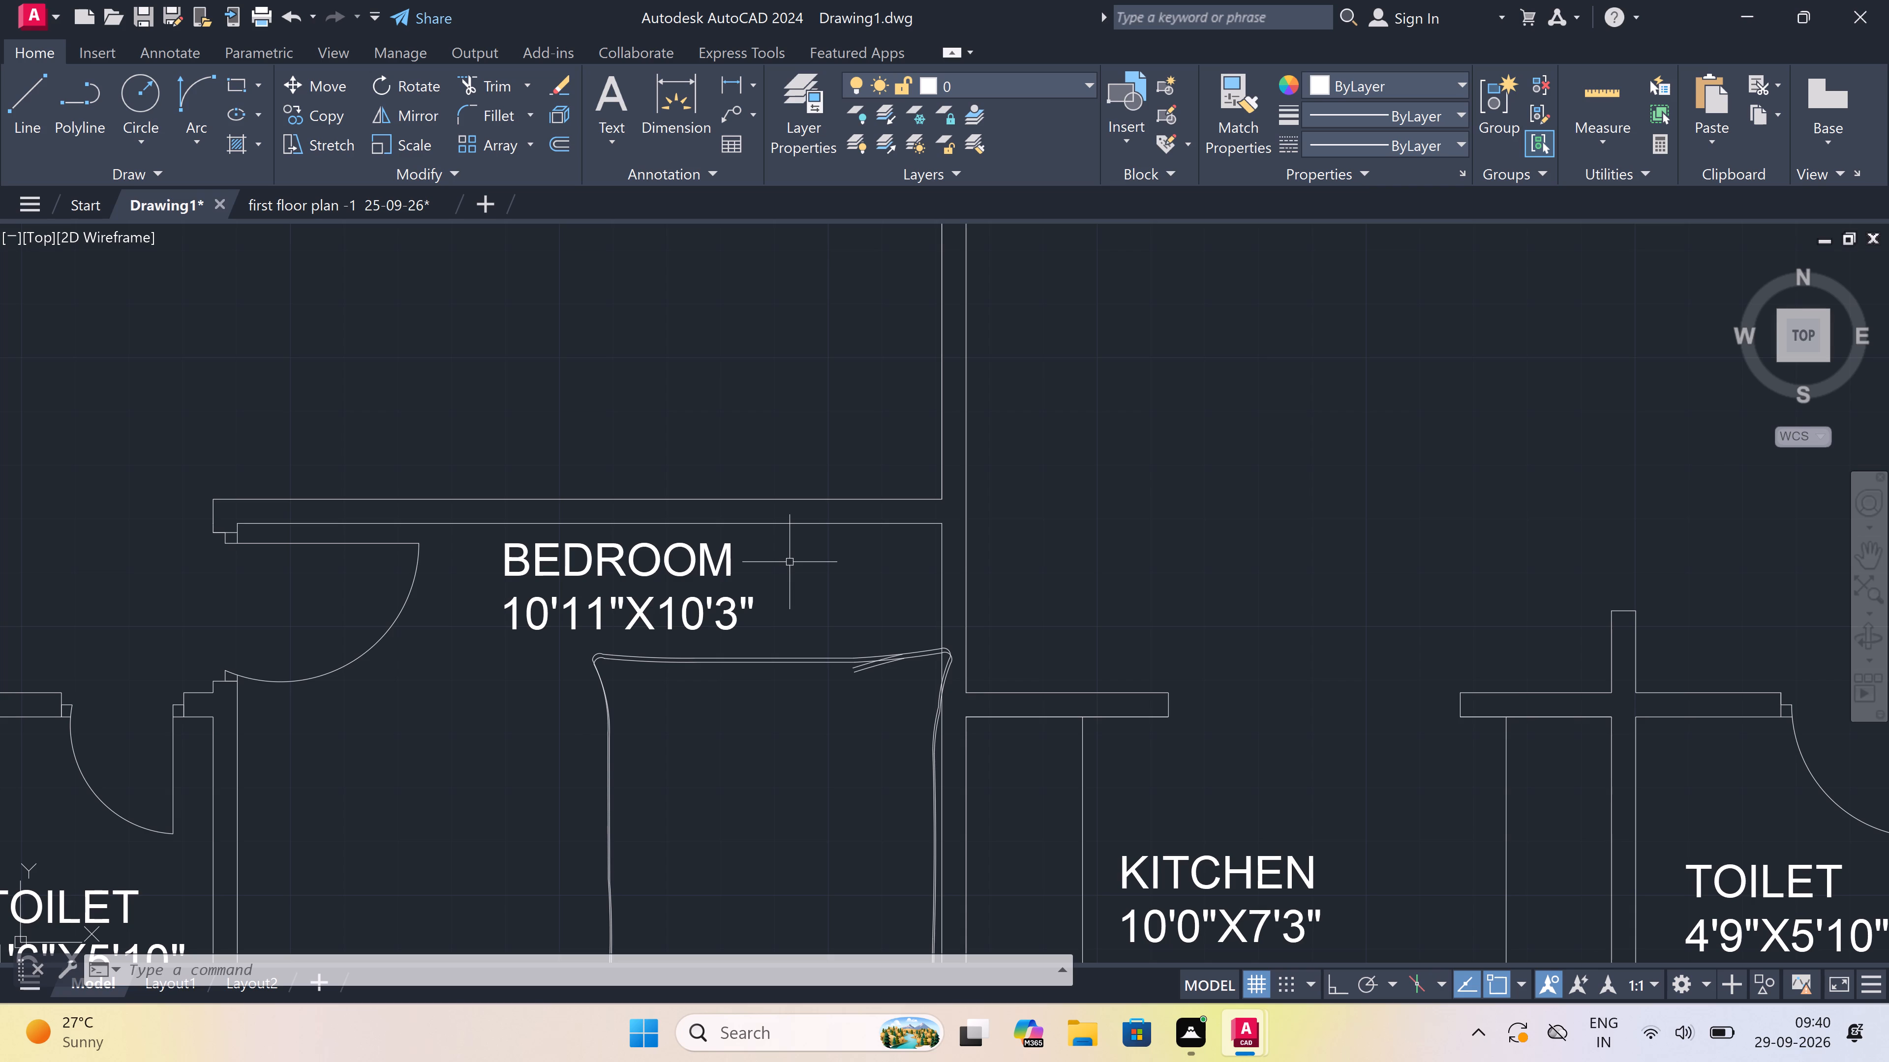
# Trim the bed's northeast corner lines that cross the east wall of the 10'11"X10'3" bedroom back to the wall face.
pyautogui.scroll(-1, 789, 563)
pyautogui.scroll(1, 789, 563)
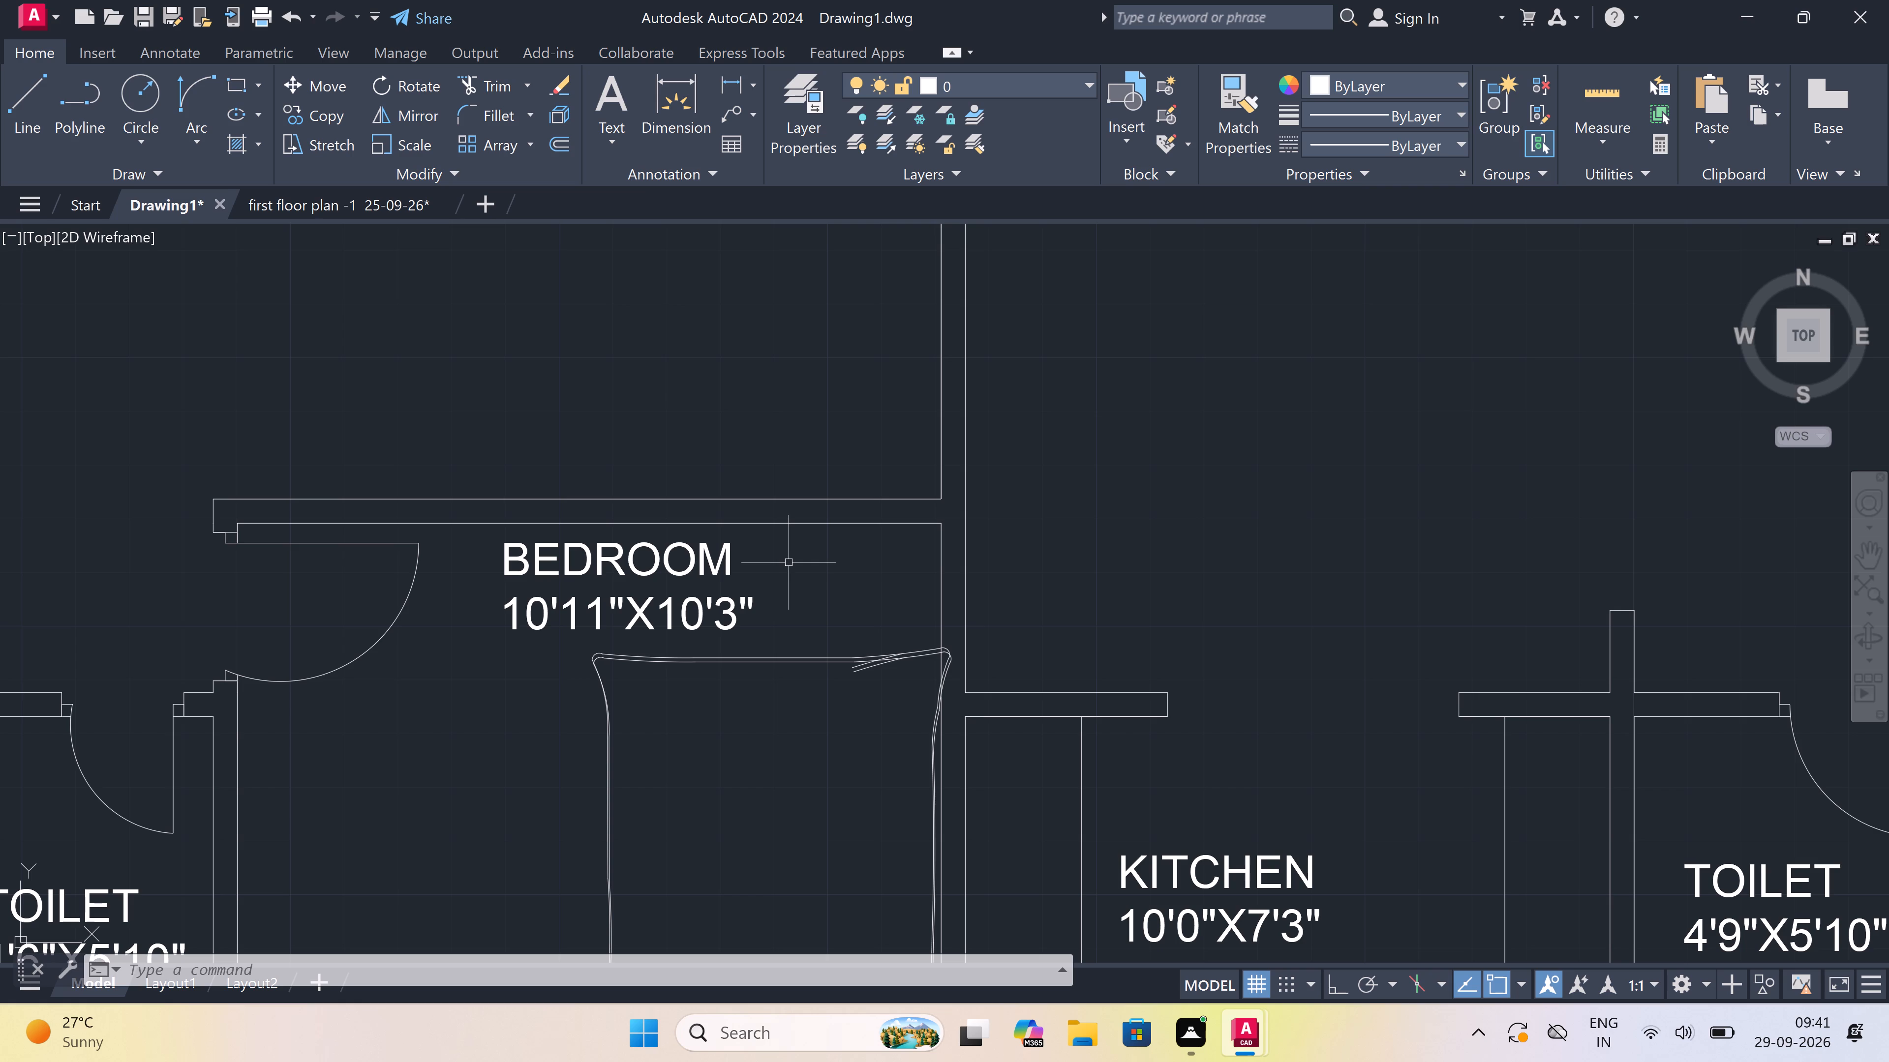
pyautogui.scroll(1, 792, 568)
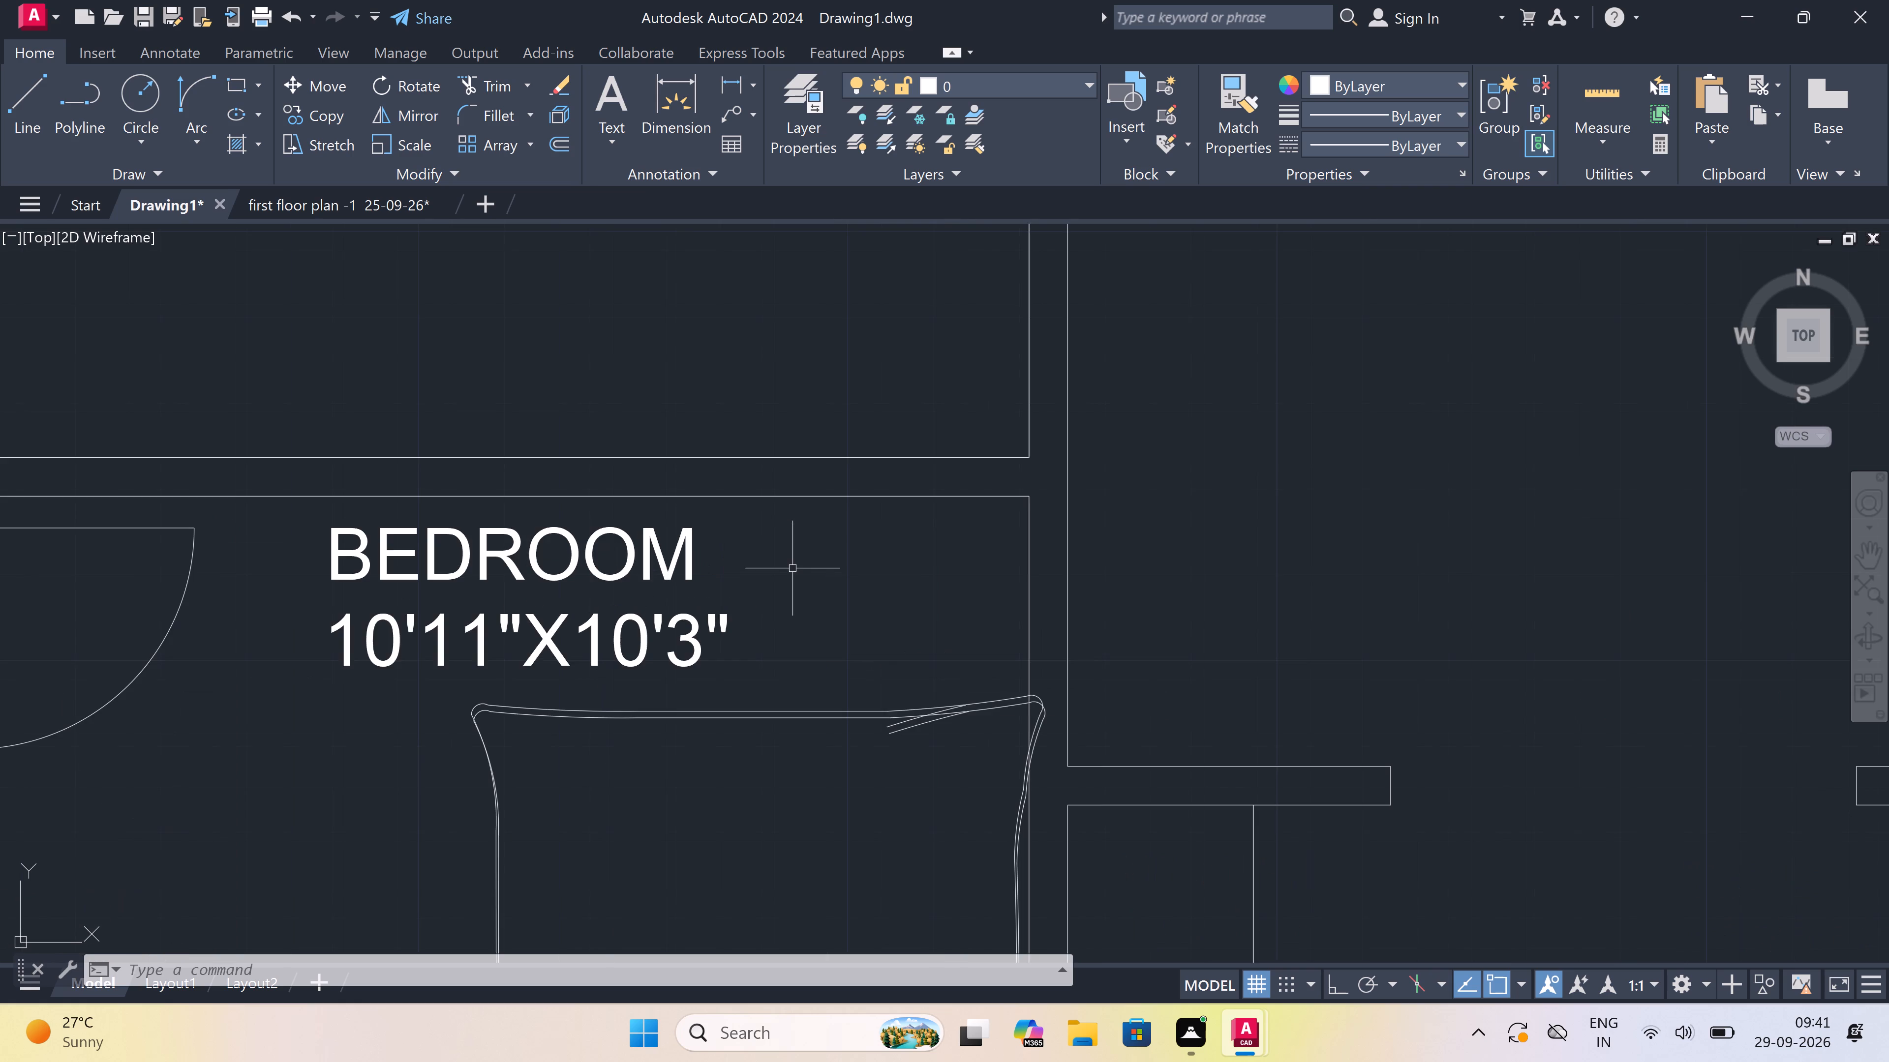
pyautogui.scroll(-2, 792, 568)
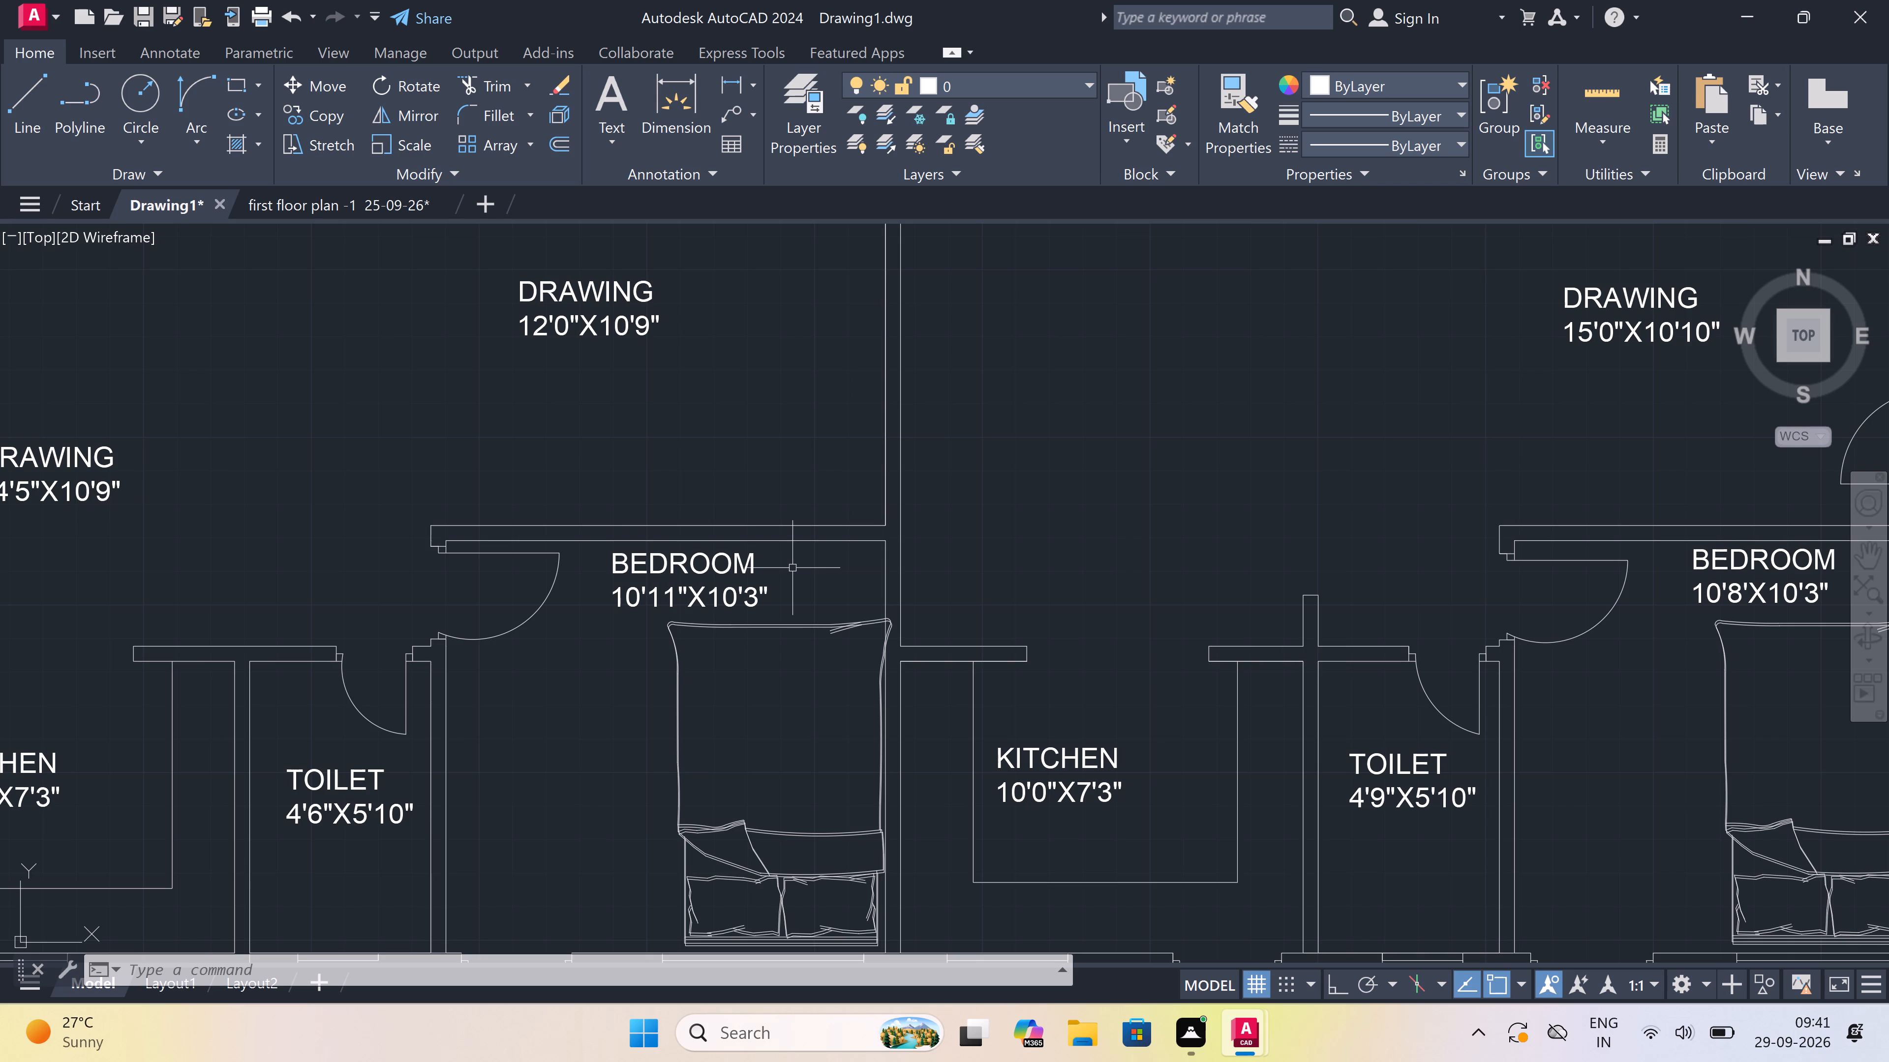
pyautogui.scroll(-2, 1008, 338)
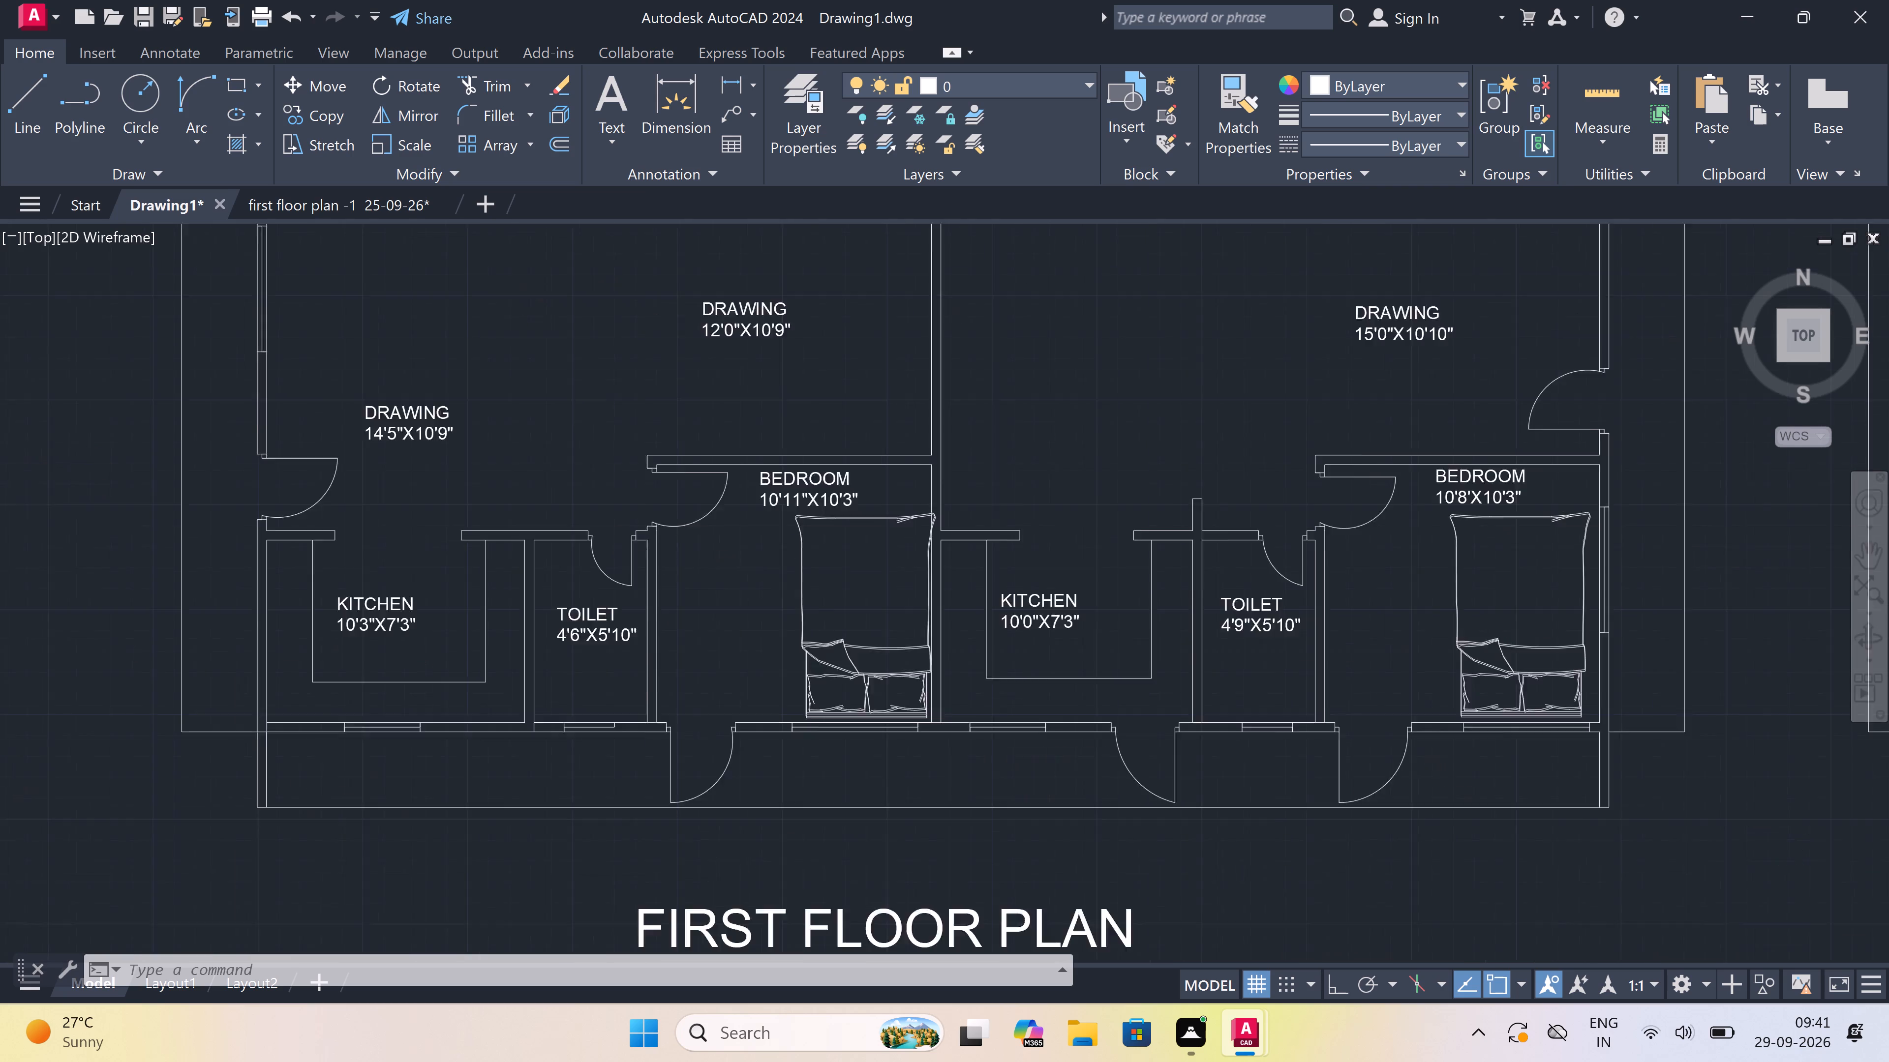
pyautogui.scroll(2, 917, 514)
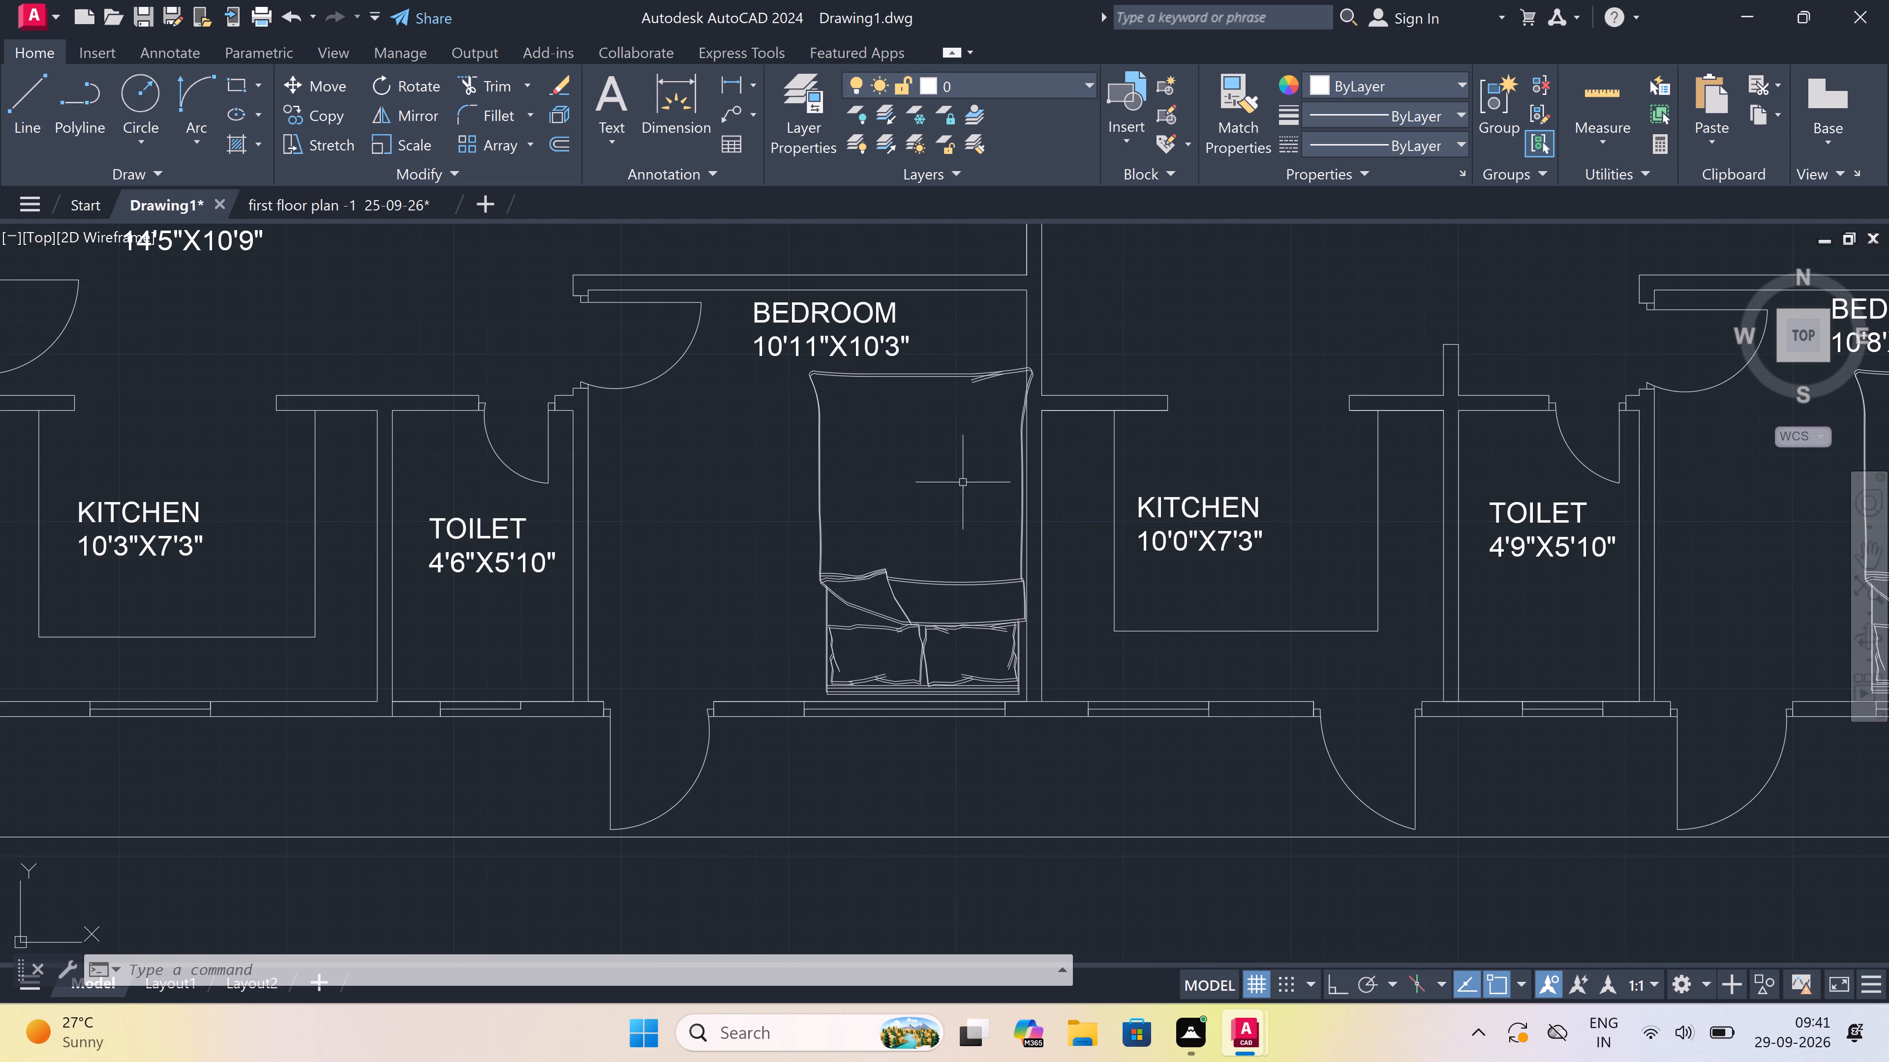
pyautogui.scroll(4, 1016, 379)
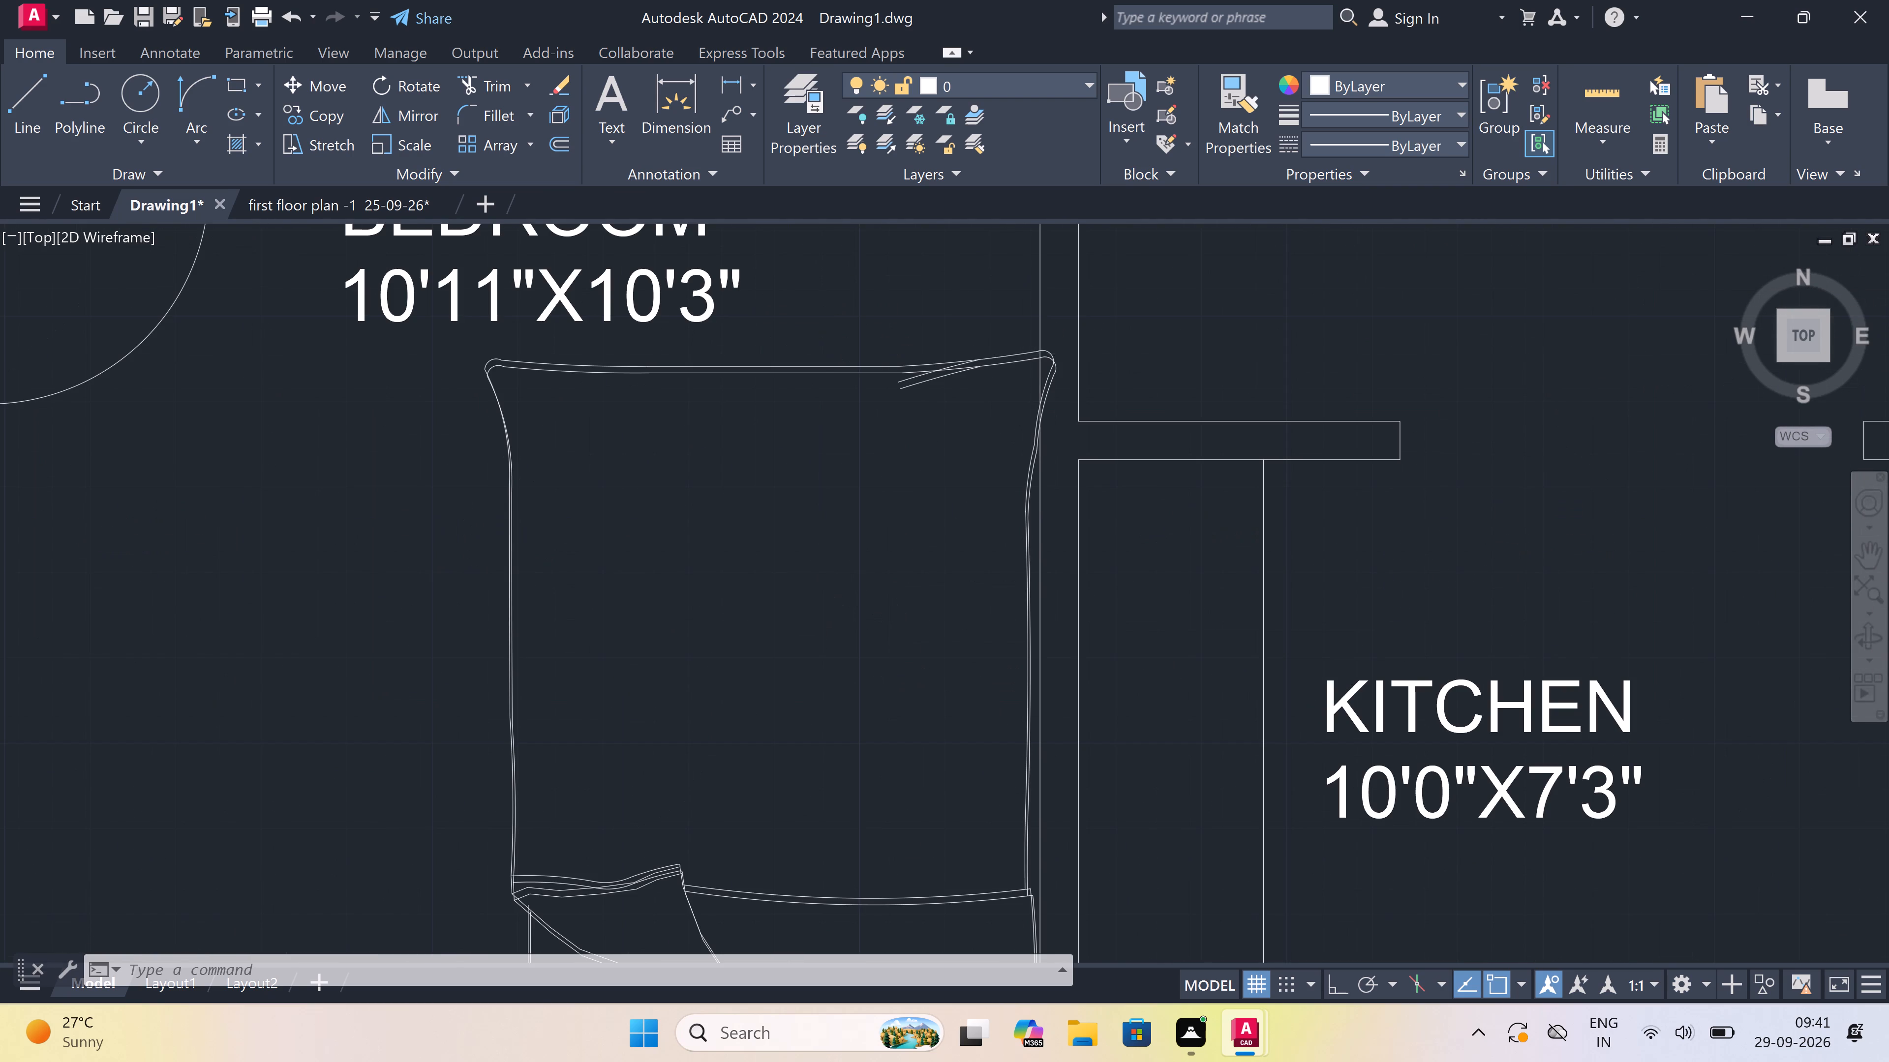
pyautogui.write('TR')
pyautogui.press('space')
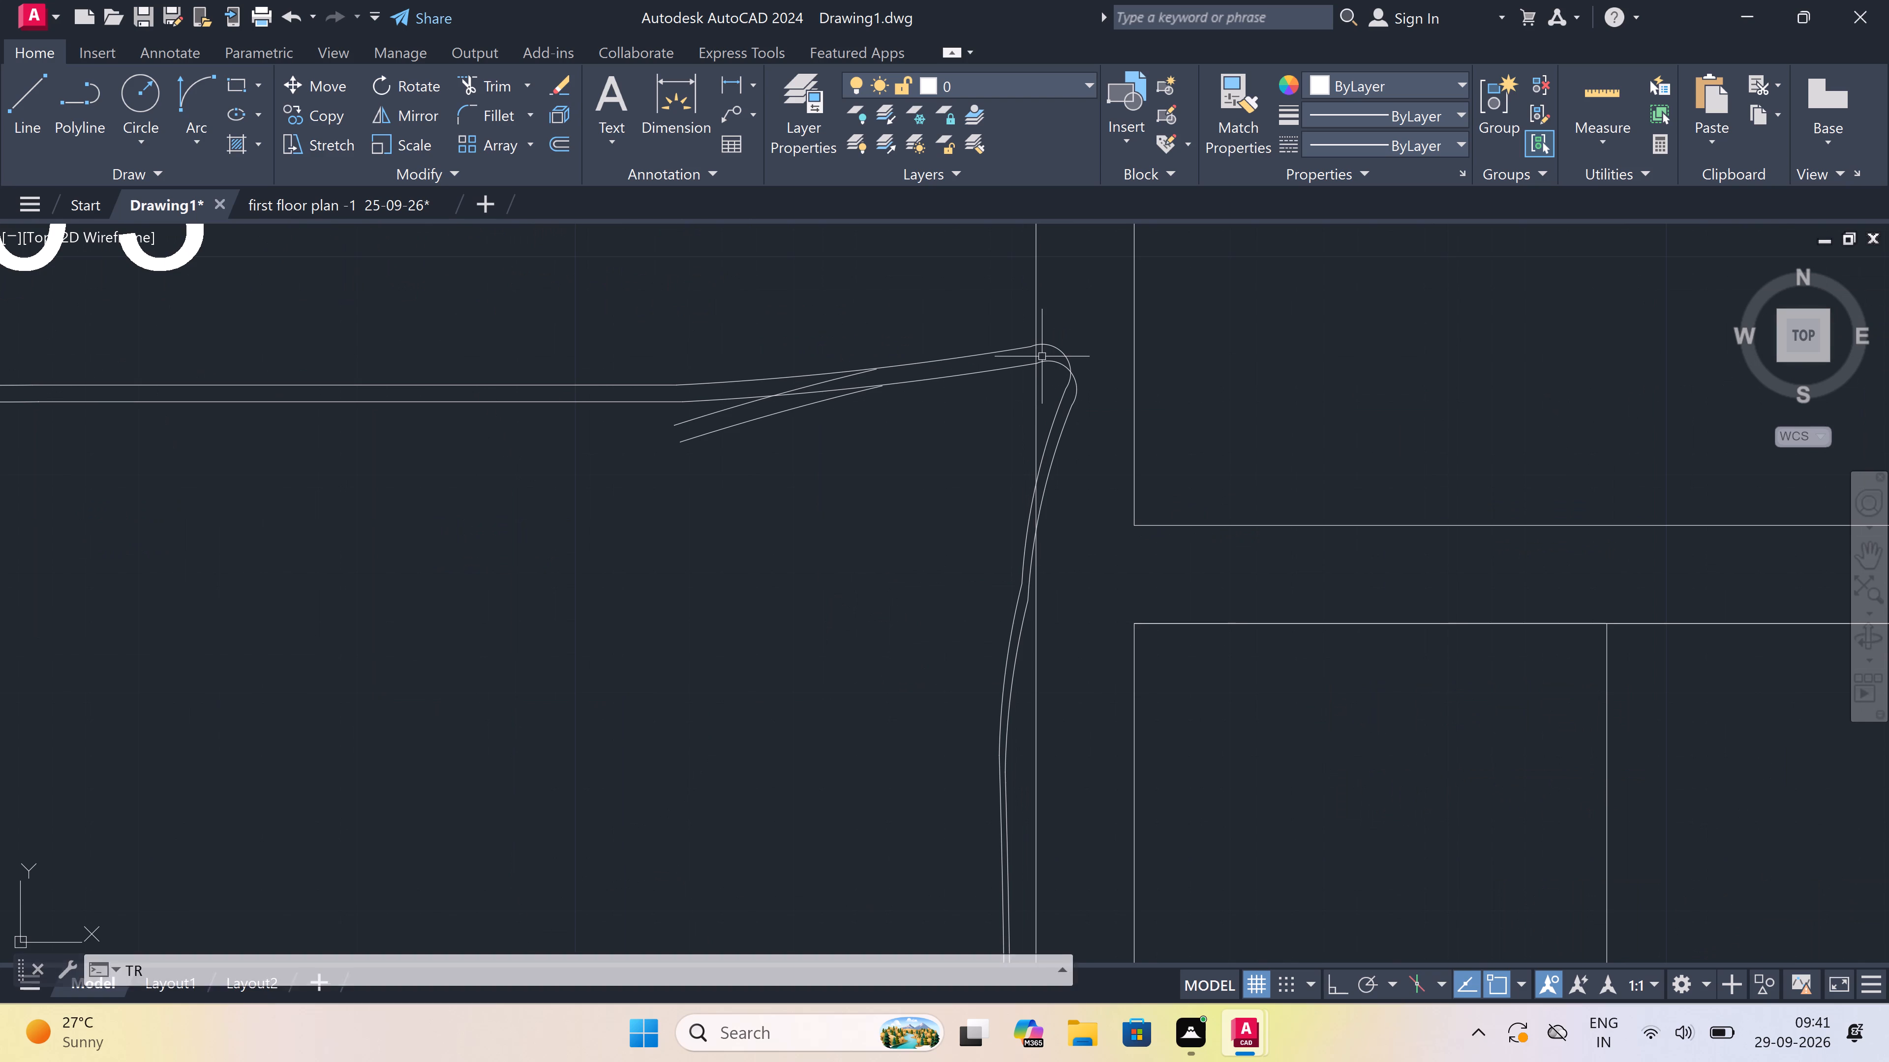
pyautogui.scroll(2, 1095, 360)
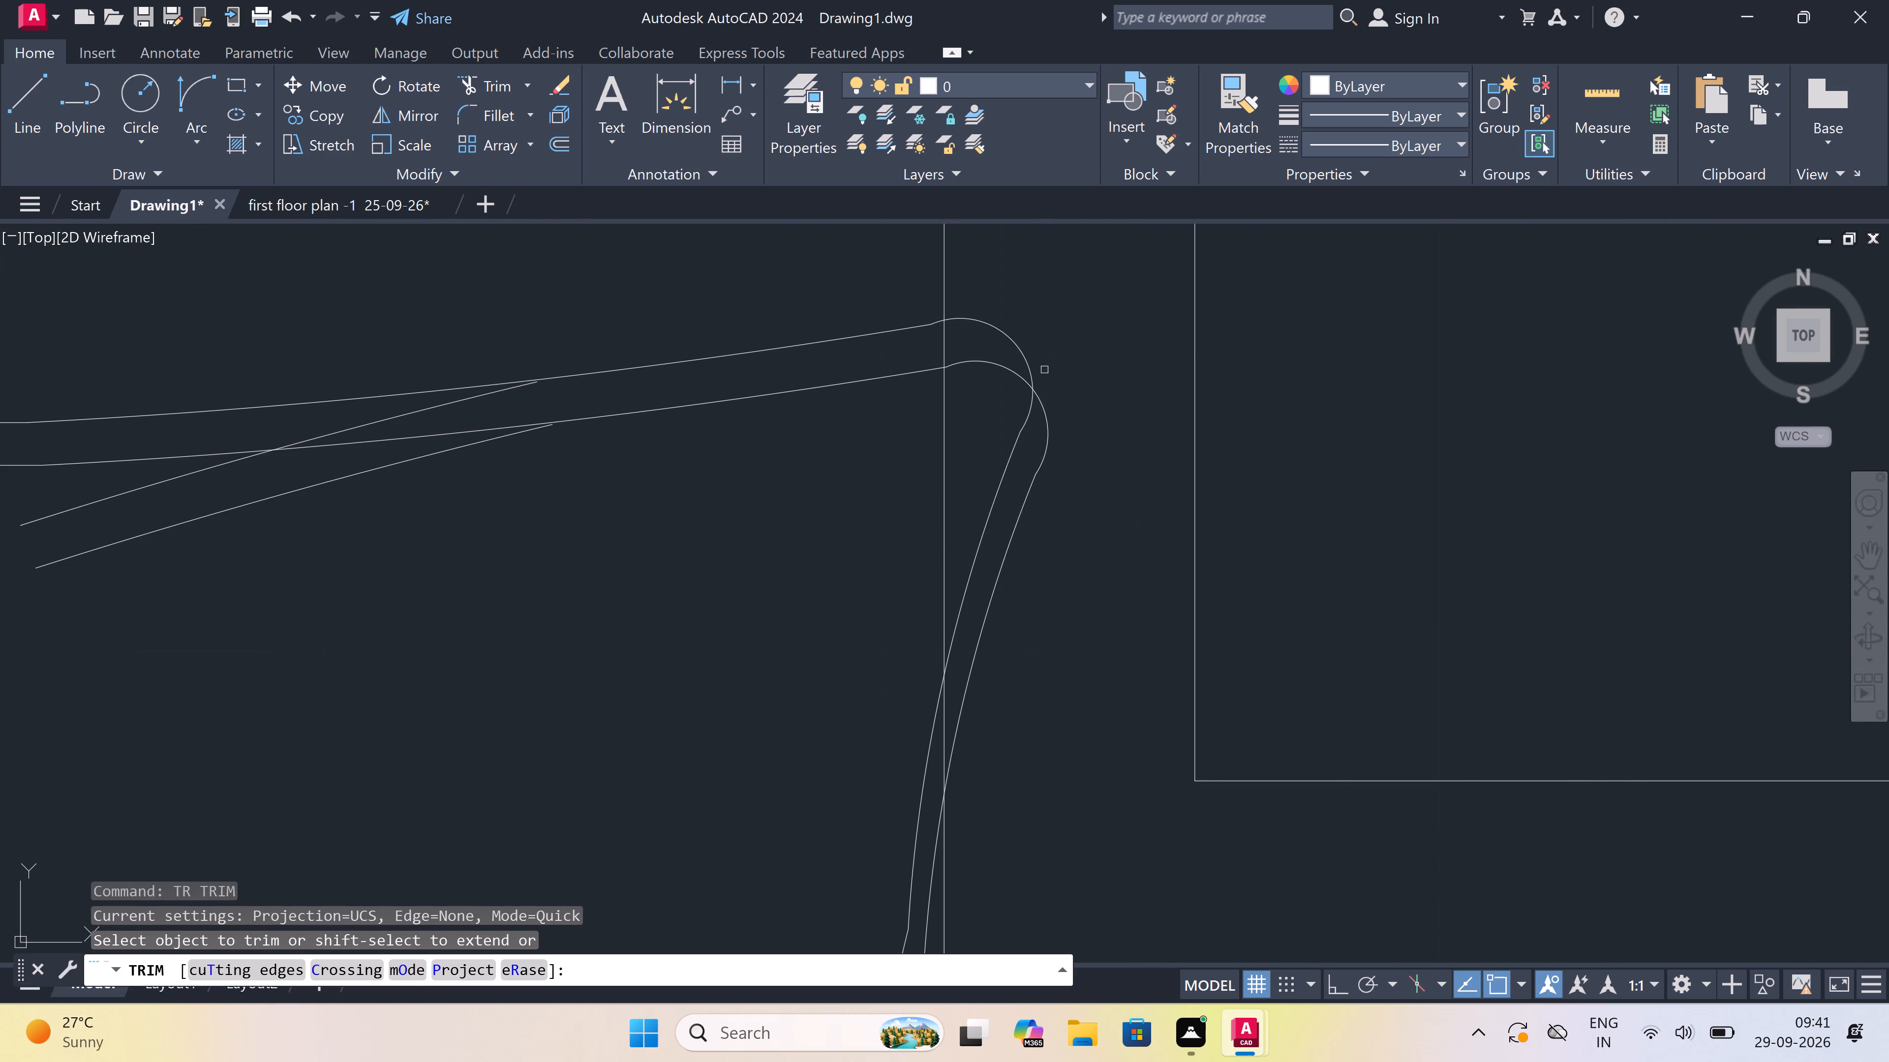
pyautogui.click(999, 399)
pyautogui.click(1023, 333)
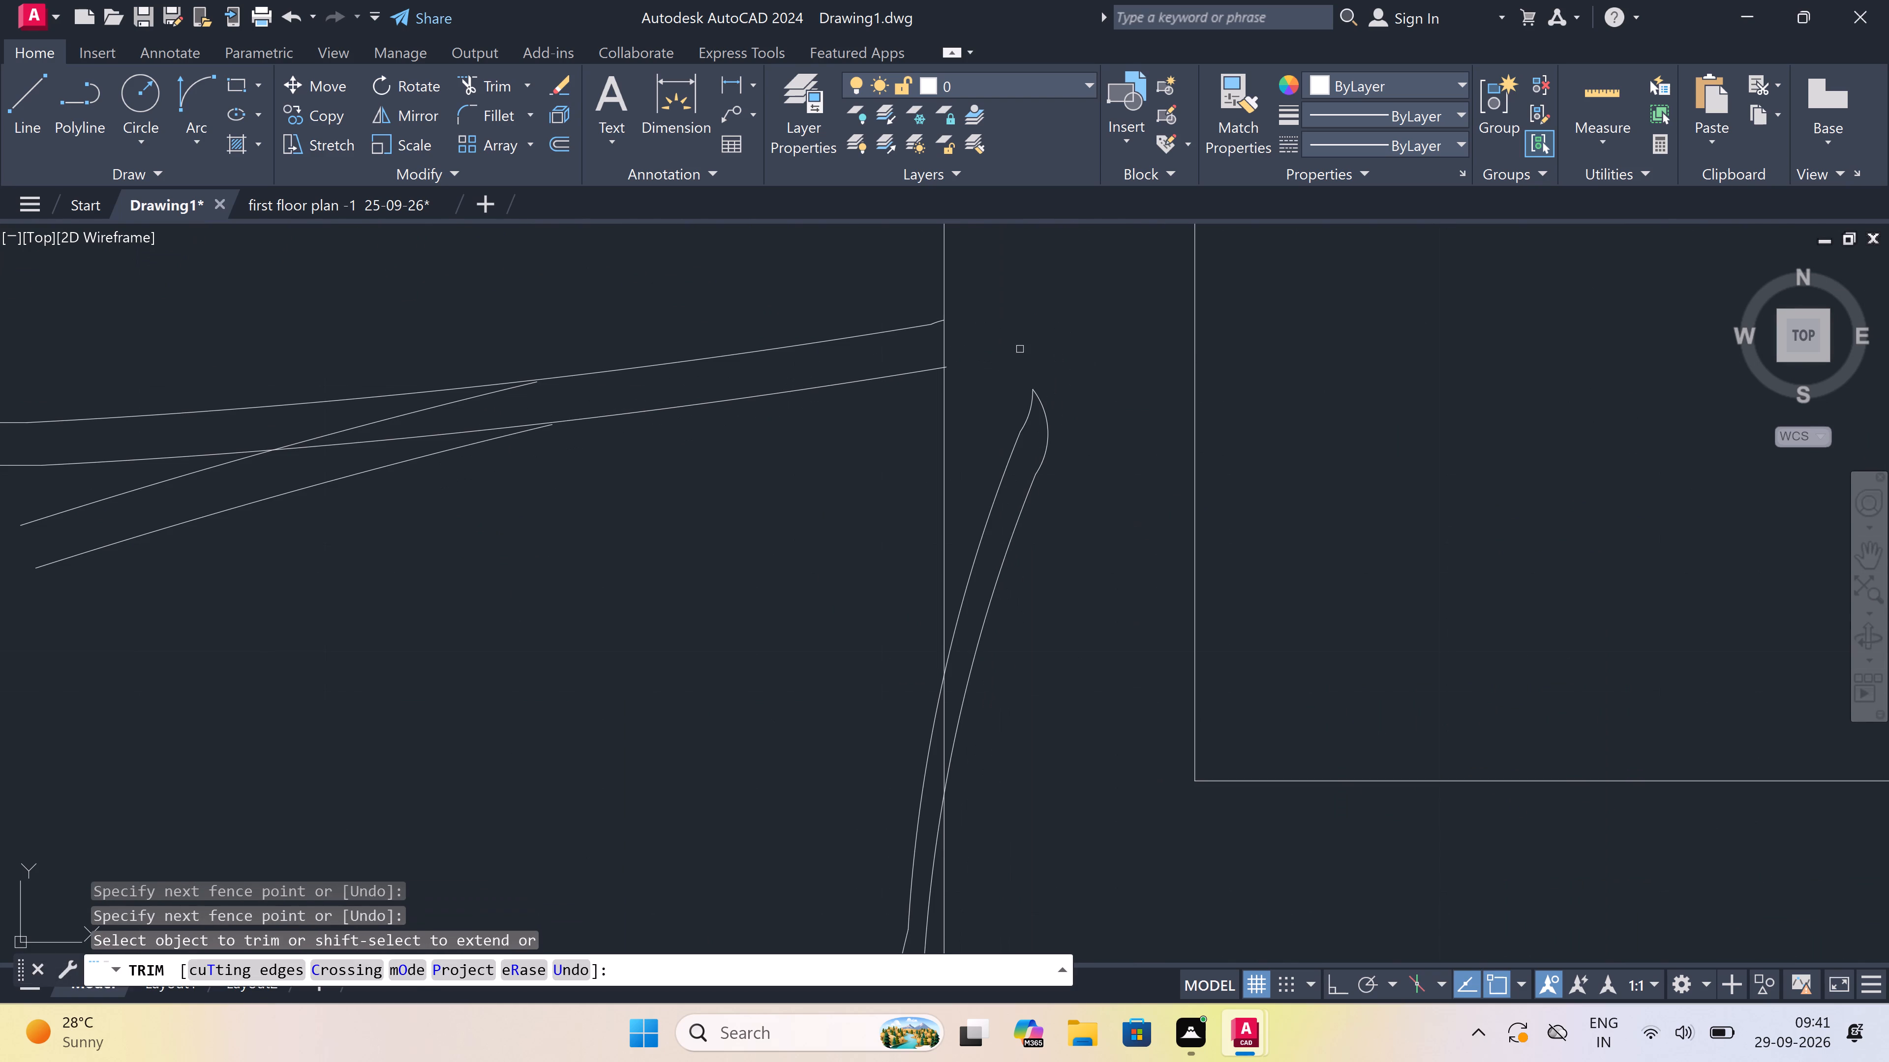
pyautogui.click(1020, 351)
pyautogui.moveTo(1129, 680); pyautogui.dragTo(1179, 684)
pyautogui.click(1060, 593)
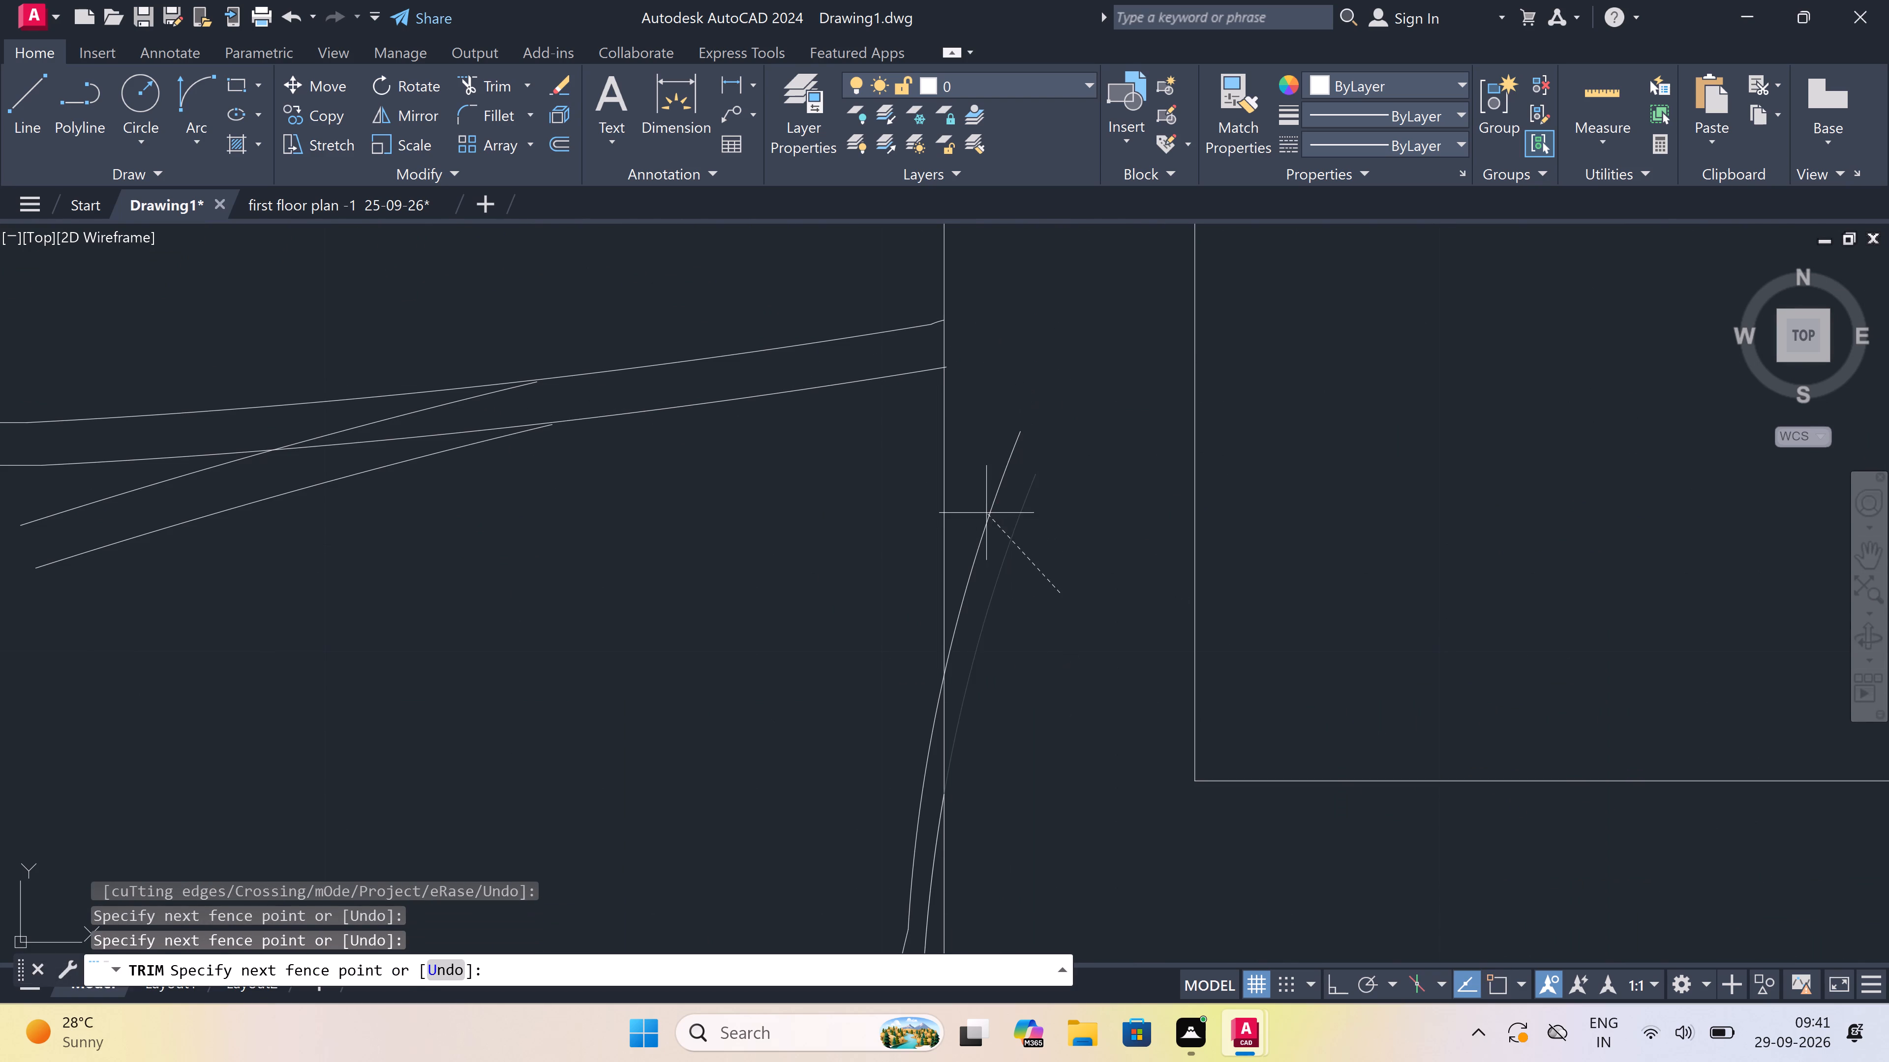
pyautogui.click(984, 506)
pyautogui.scroll(-4, 986, 506)
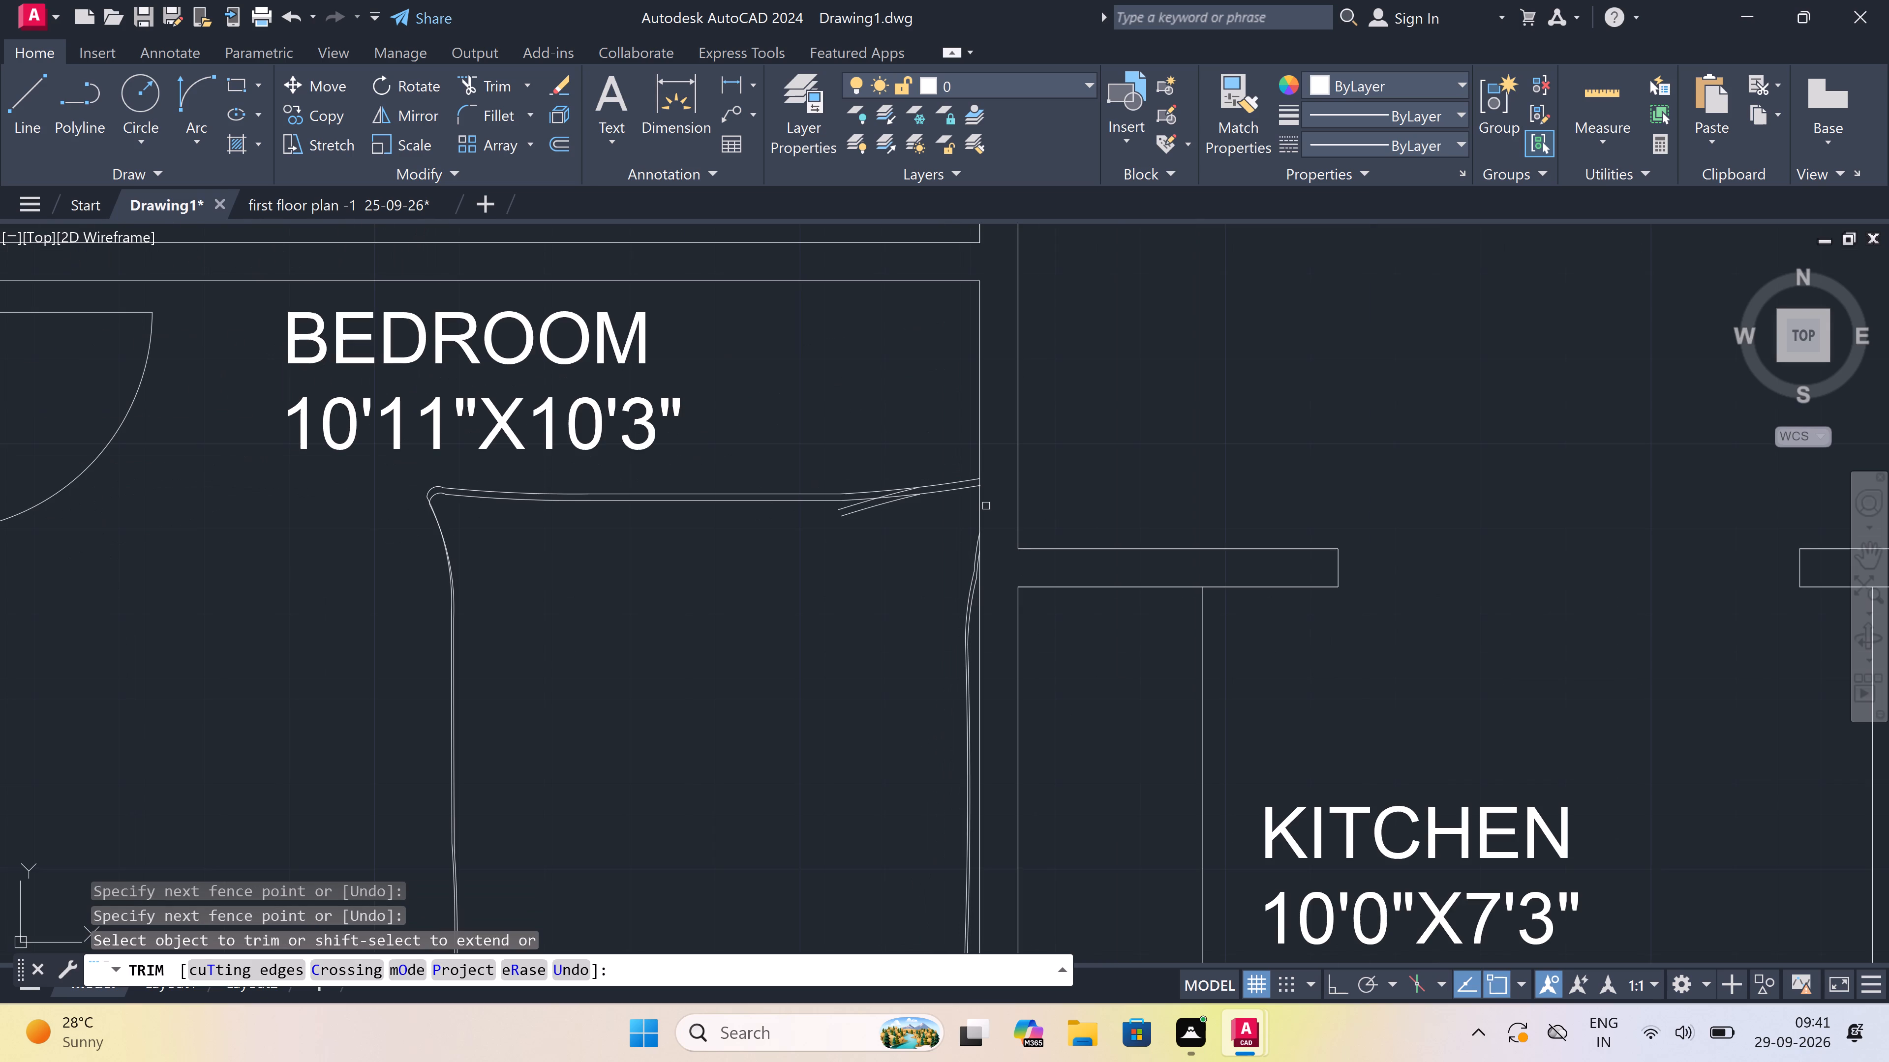
pyautogui.press('Escape')
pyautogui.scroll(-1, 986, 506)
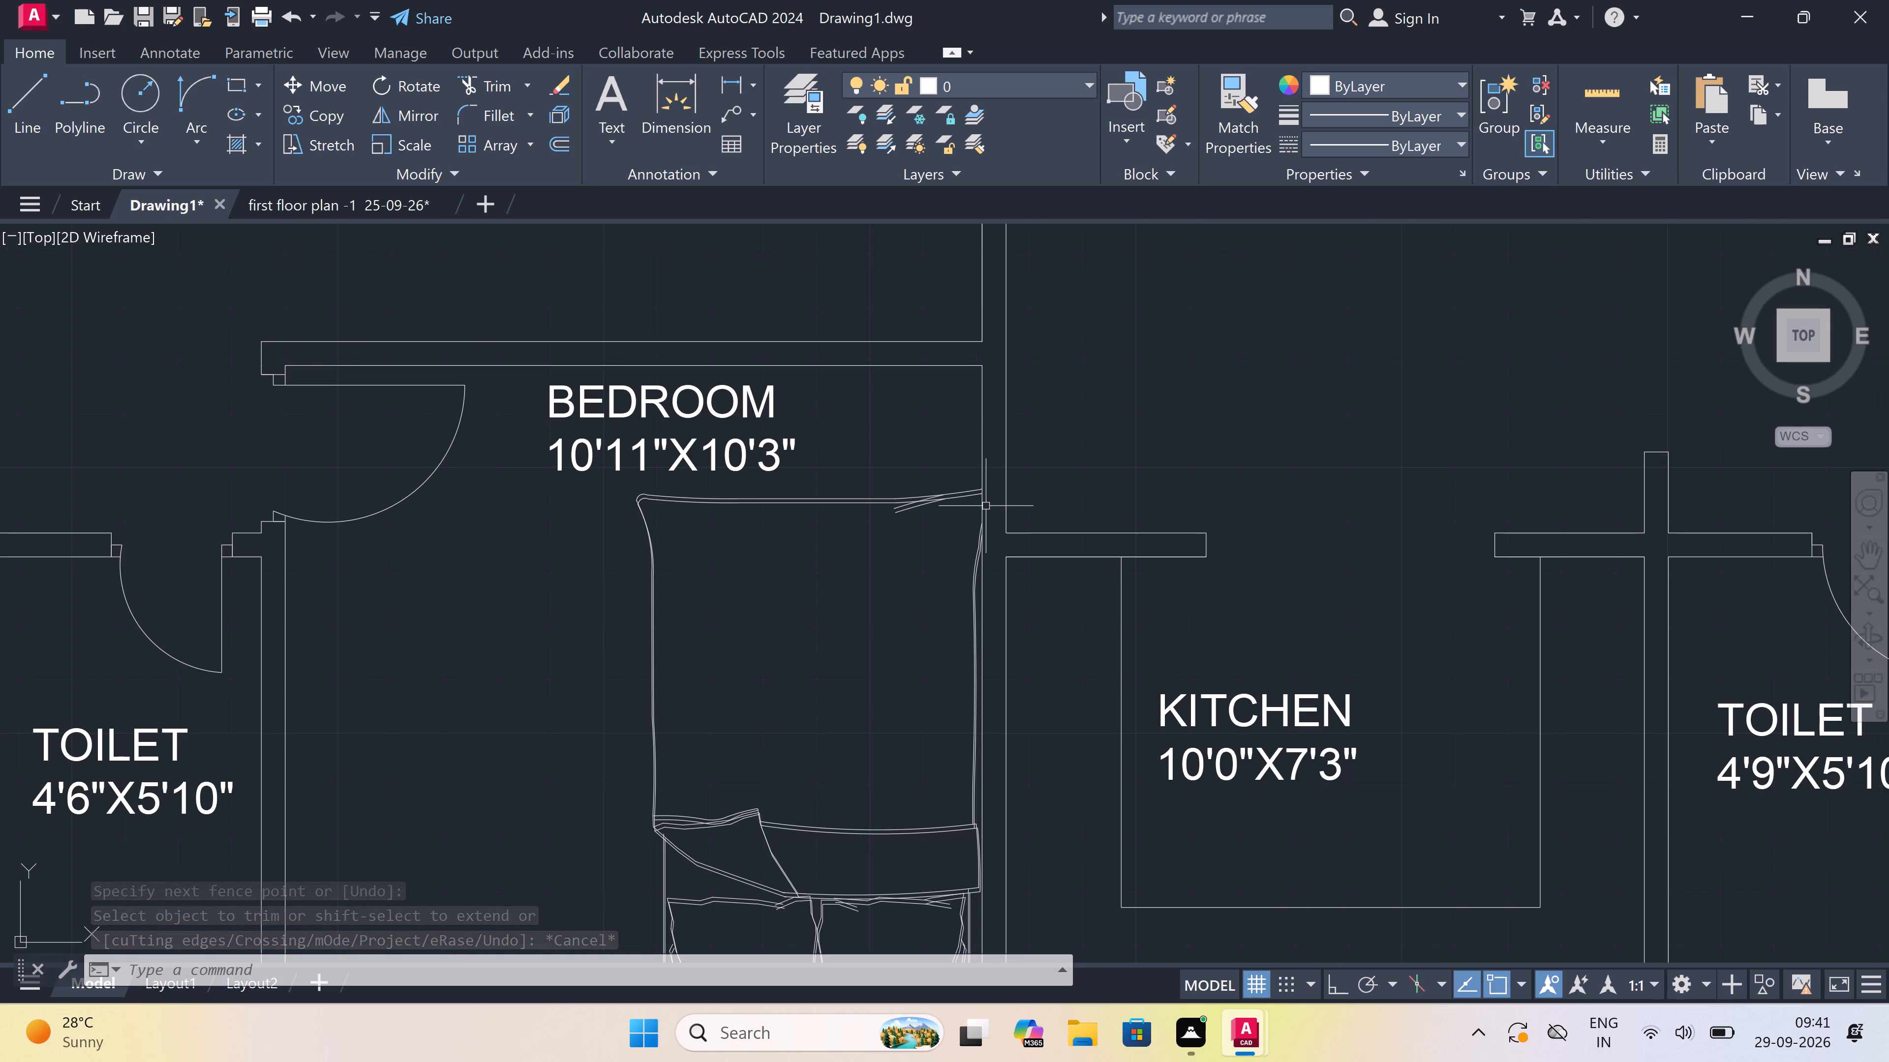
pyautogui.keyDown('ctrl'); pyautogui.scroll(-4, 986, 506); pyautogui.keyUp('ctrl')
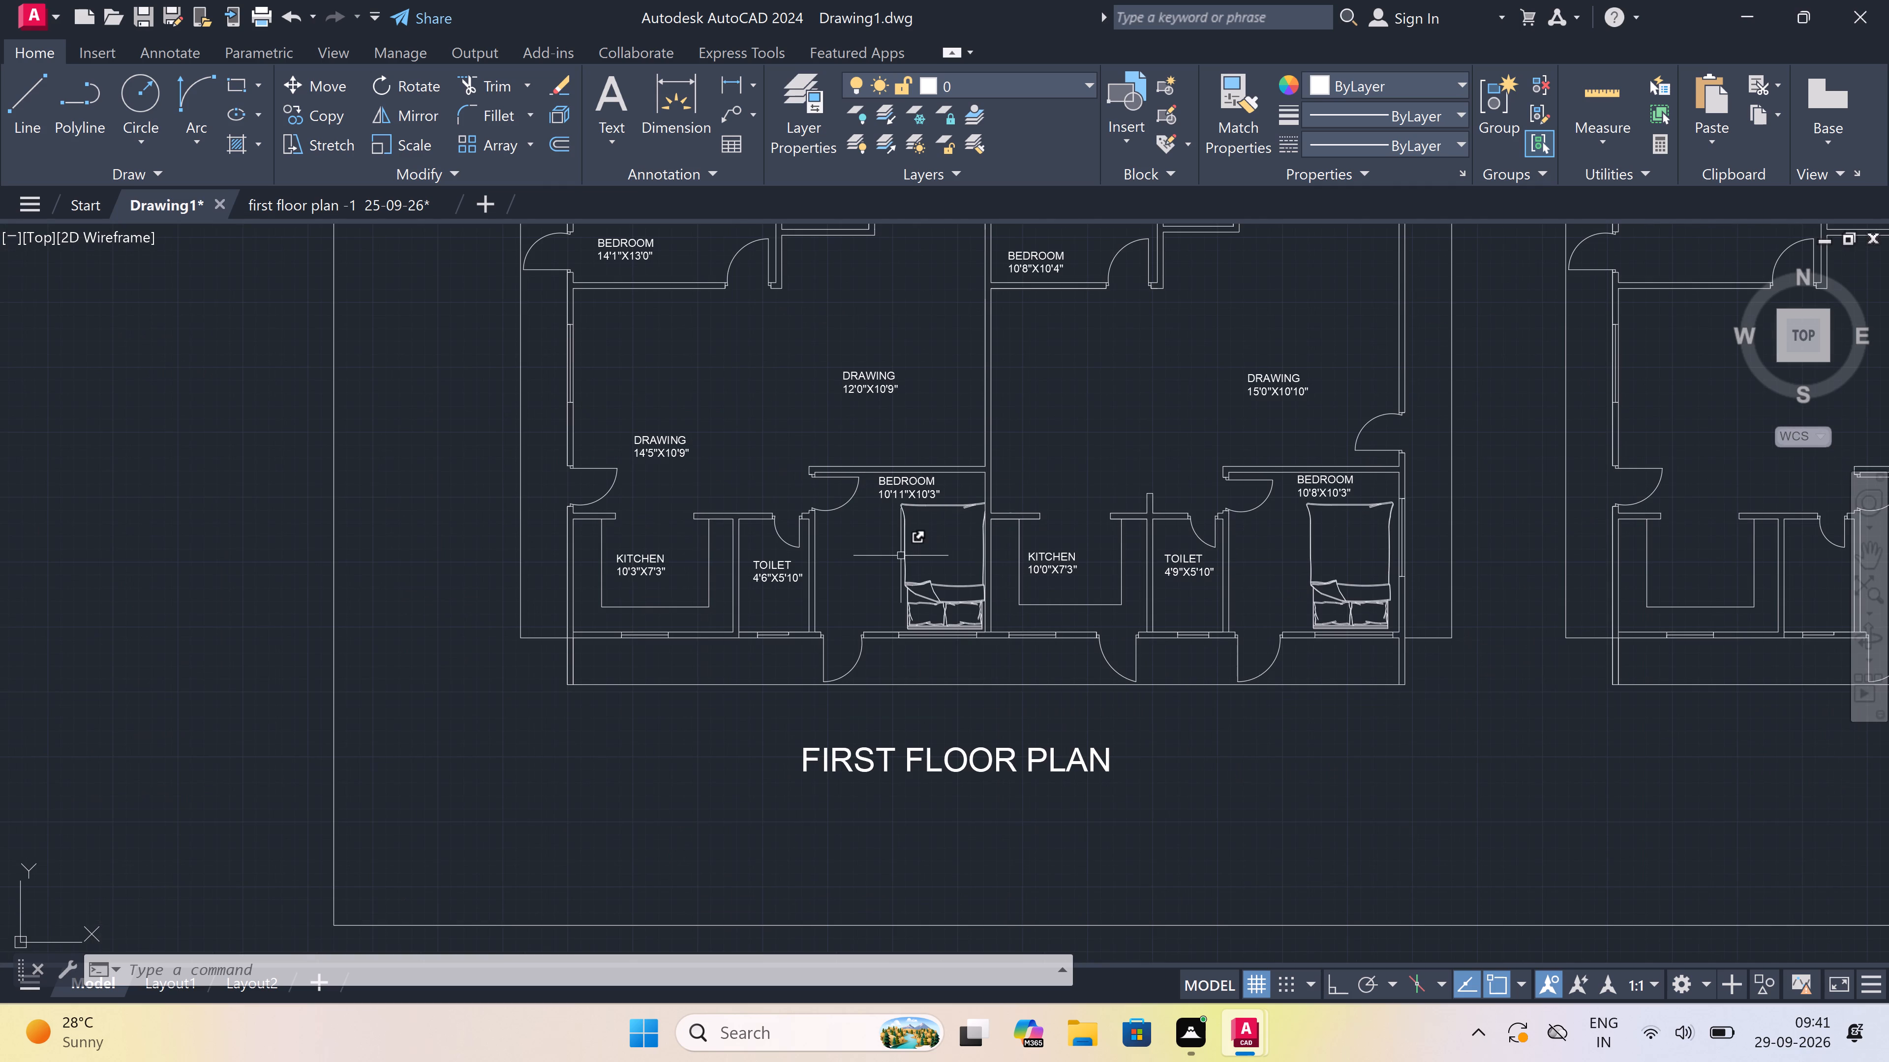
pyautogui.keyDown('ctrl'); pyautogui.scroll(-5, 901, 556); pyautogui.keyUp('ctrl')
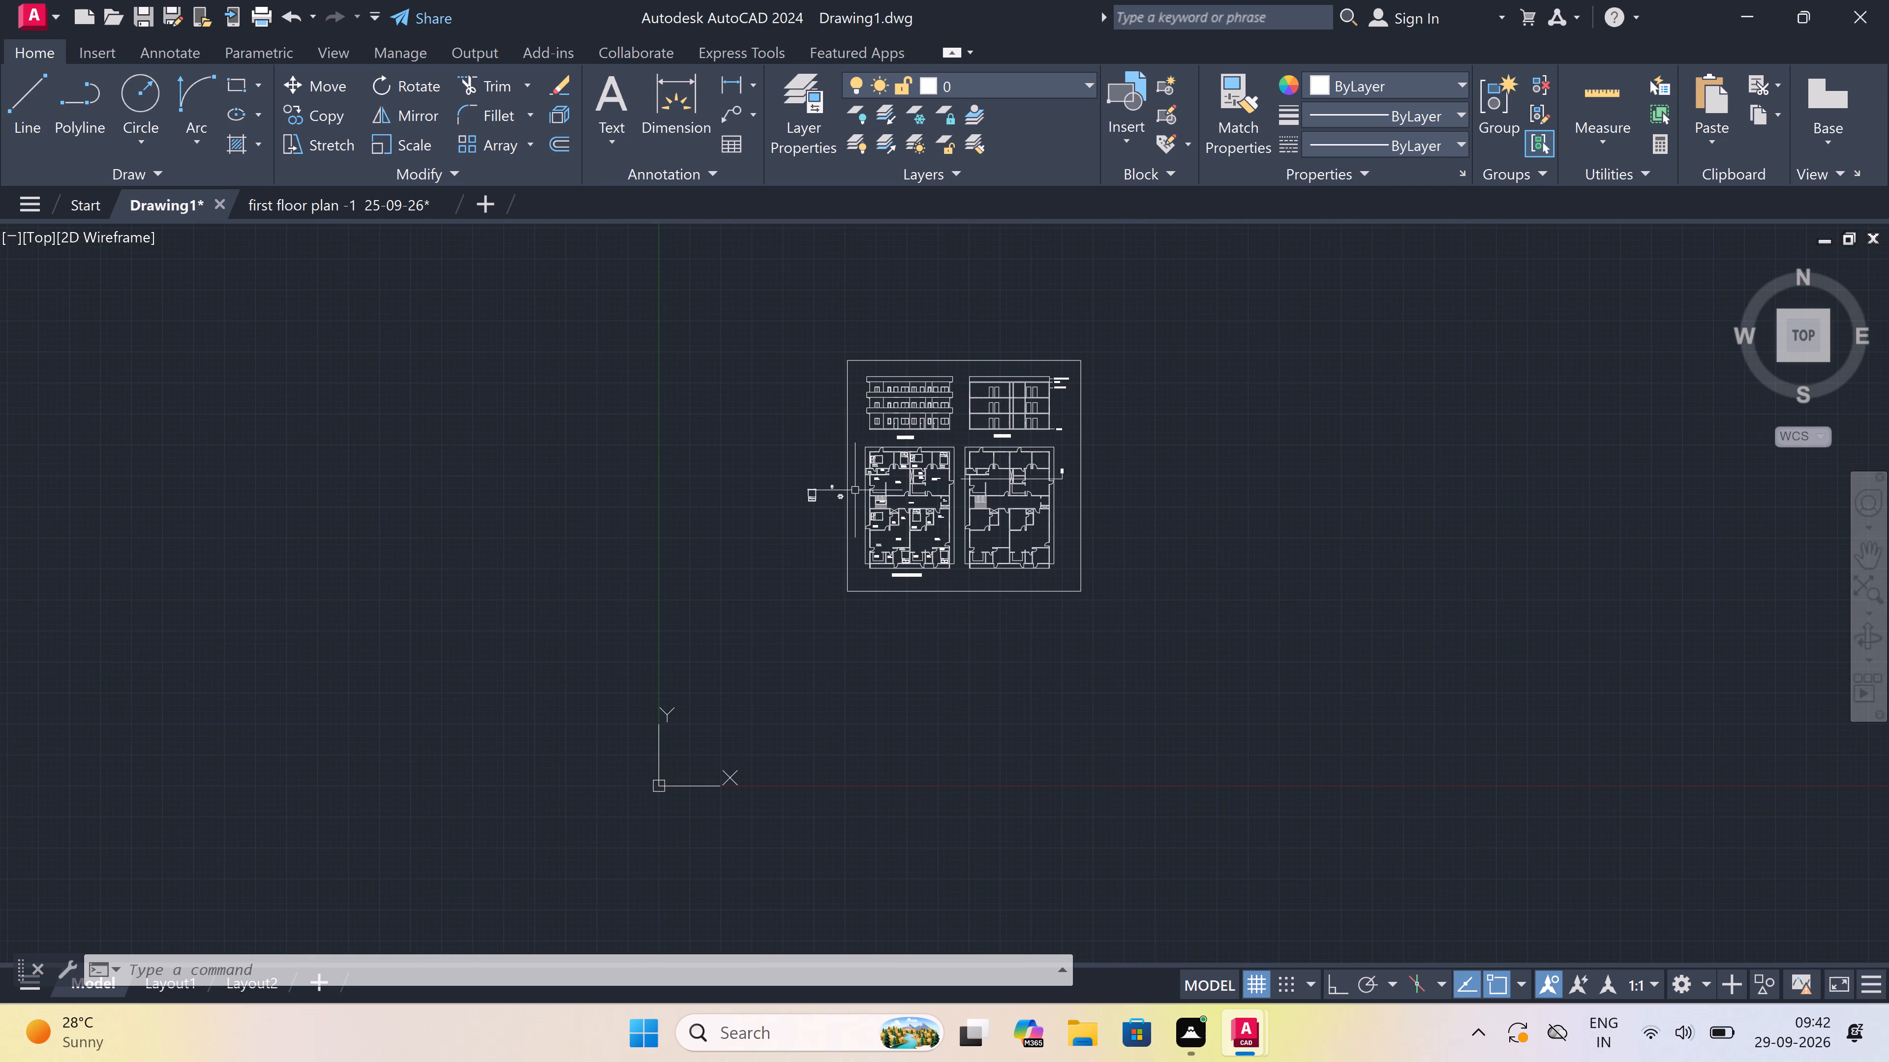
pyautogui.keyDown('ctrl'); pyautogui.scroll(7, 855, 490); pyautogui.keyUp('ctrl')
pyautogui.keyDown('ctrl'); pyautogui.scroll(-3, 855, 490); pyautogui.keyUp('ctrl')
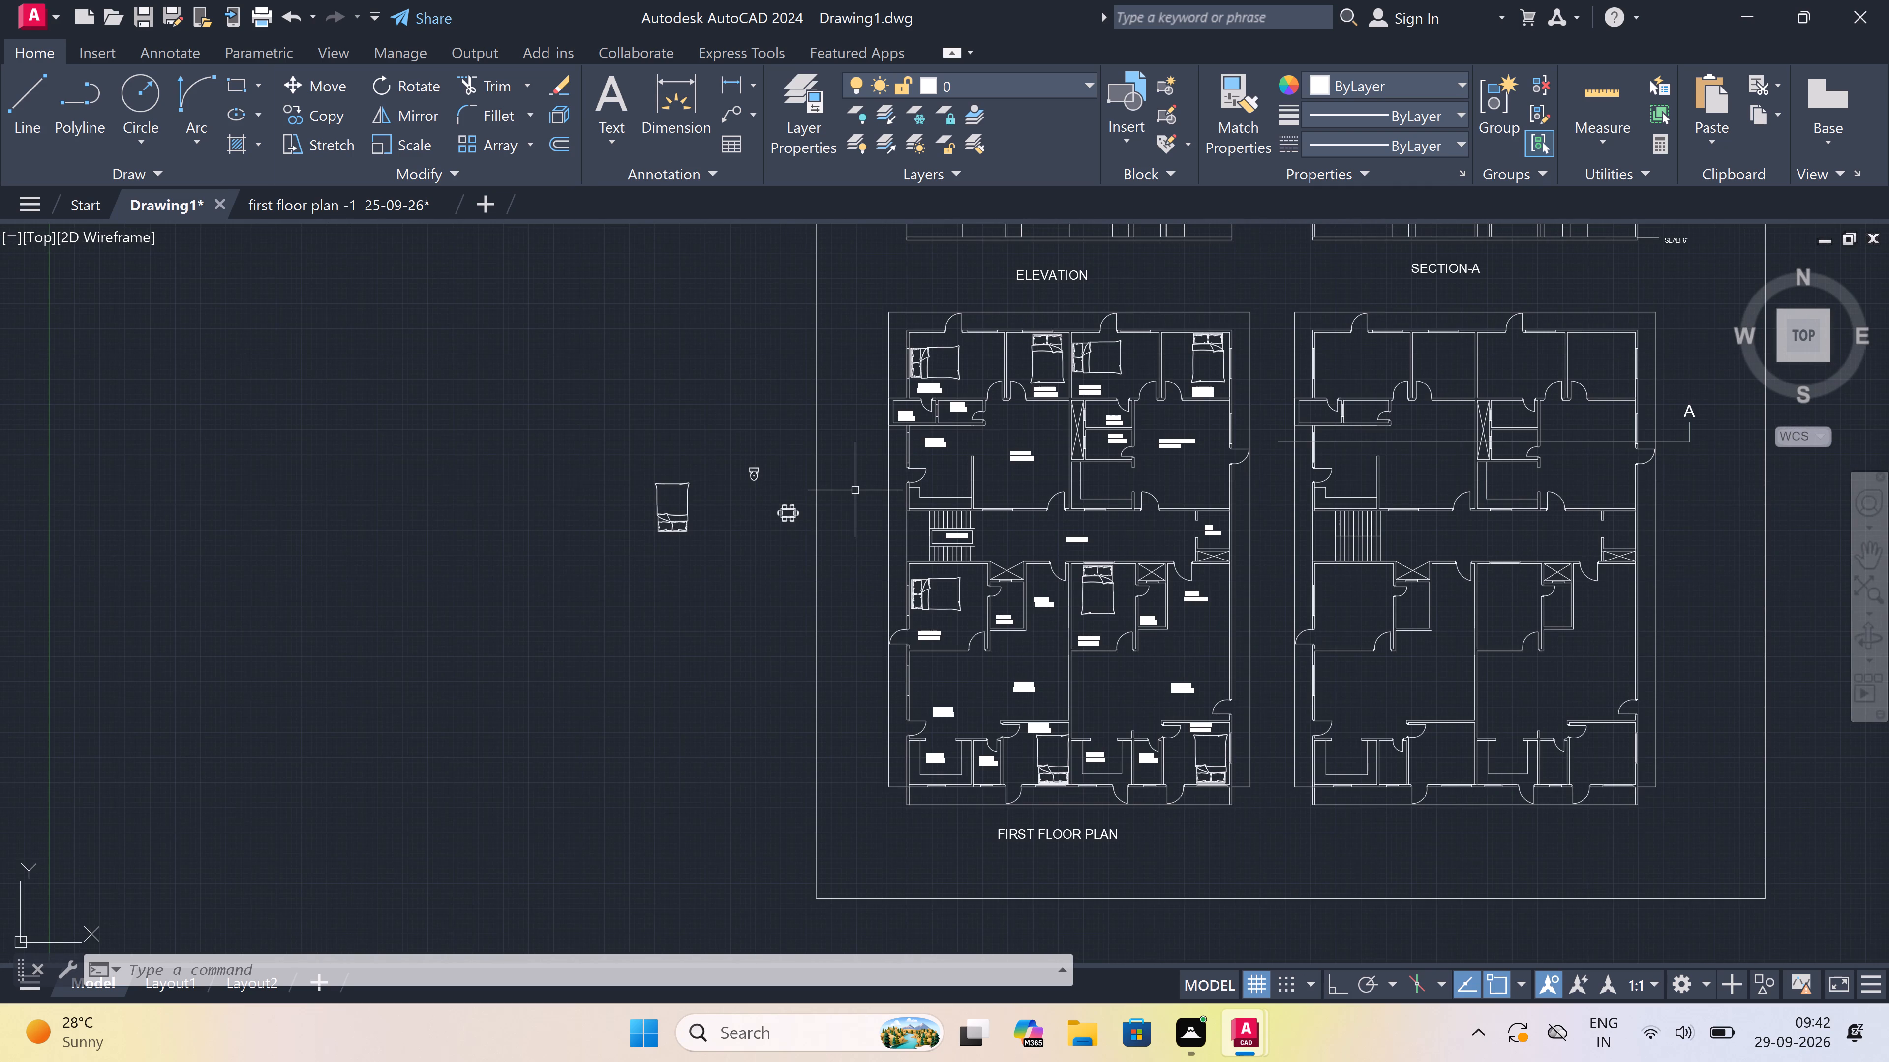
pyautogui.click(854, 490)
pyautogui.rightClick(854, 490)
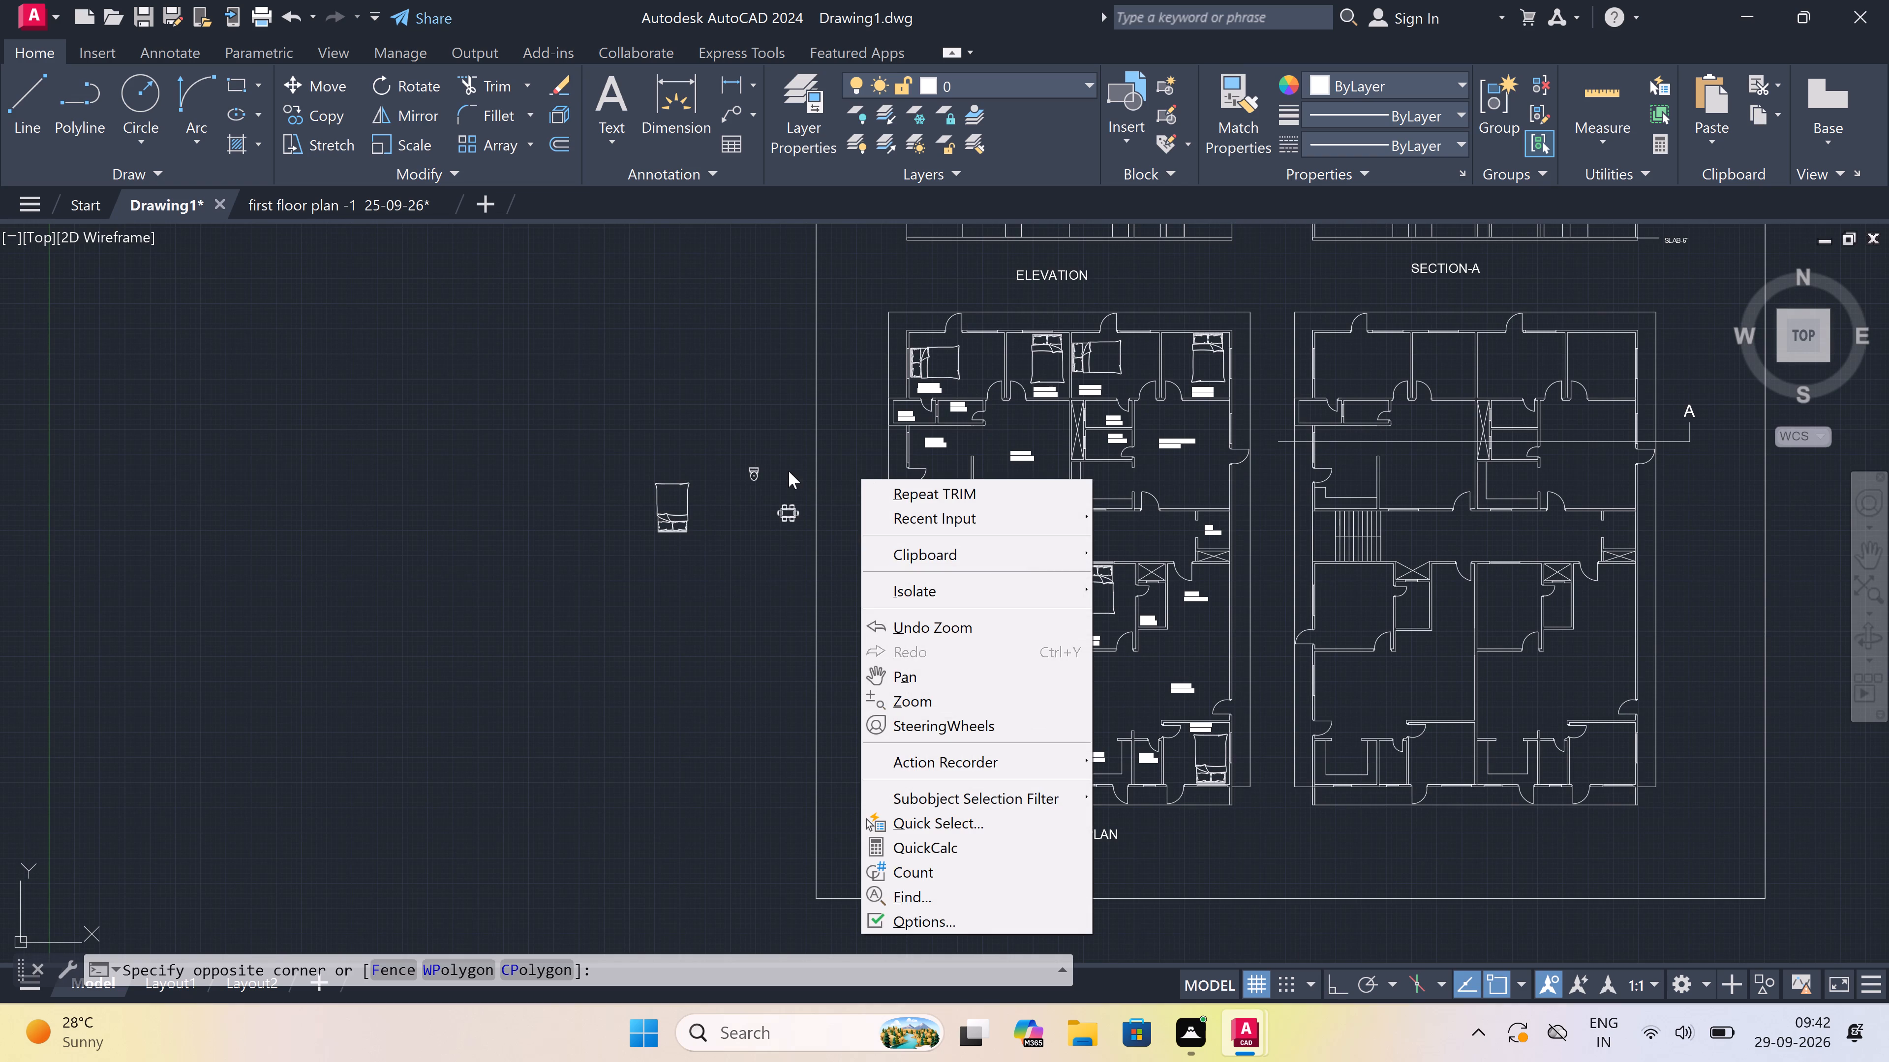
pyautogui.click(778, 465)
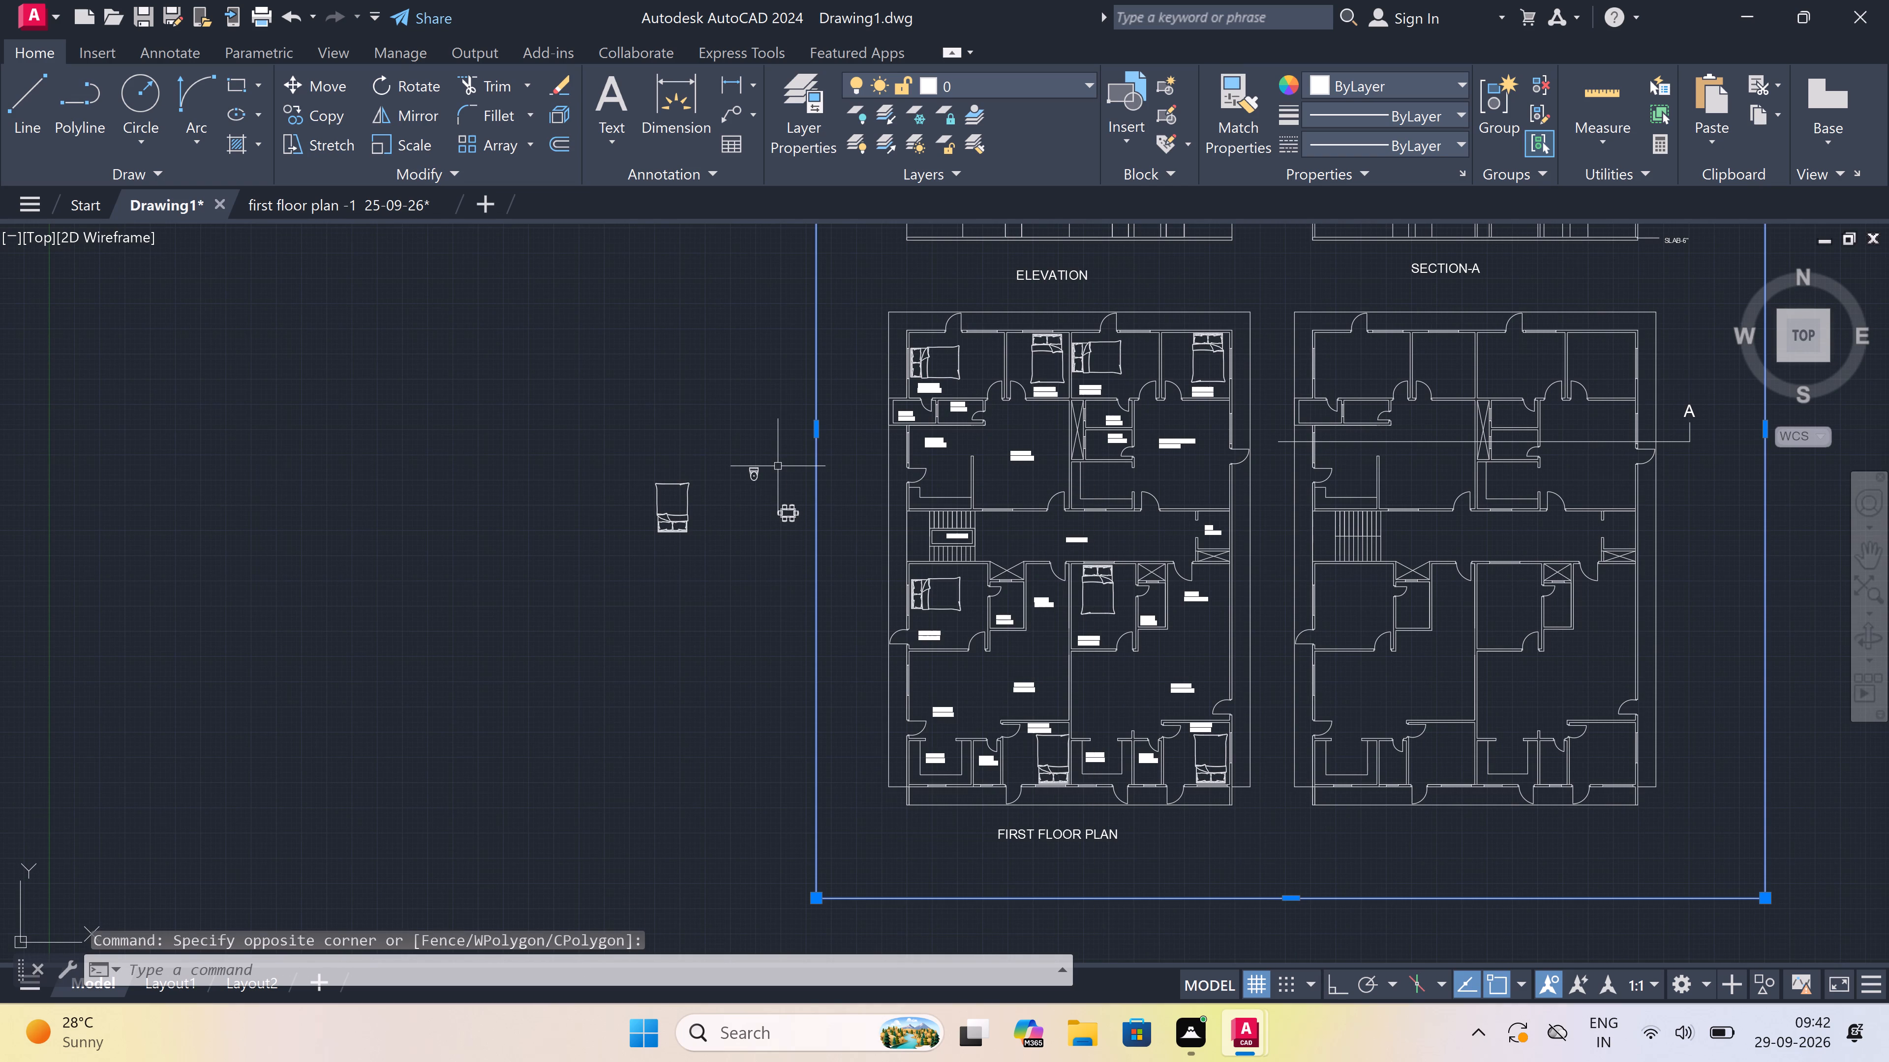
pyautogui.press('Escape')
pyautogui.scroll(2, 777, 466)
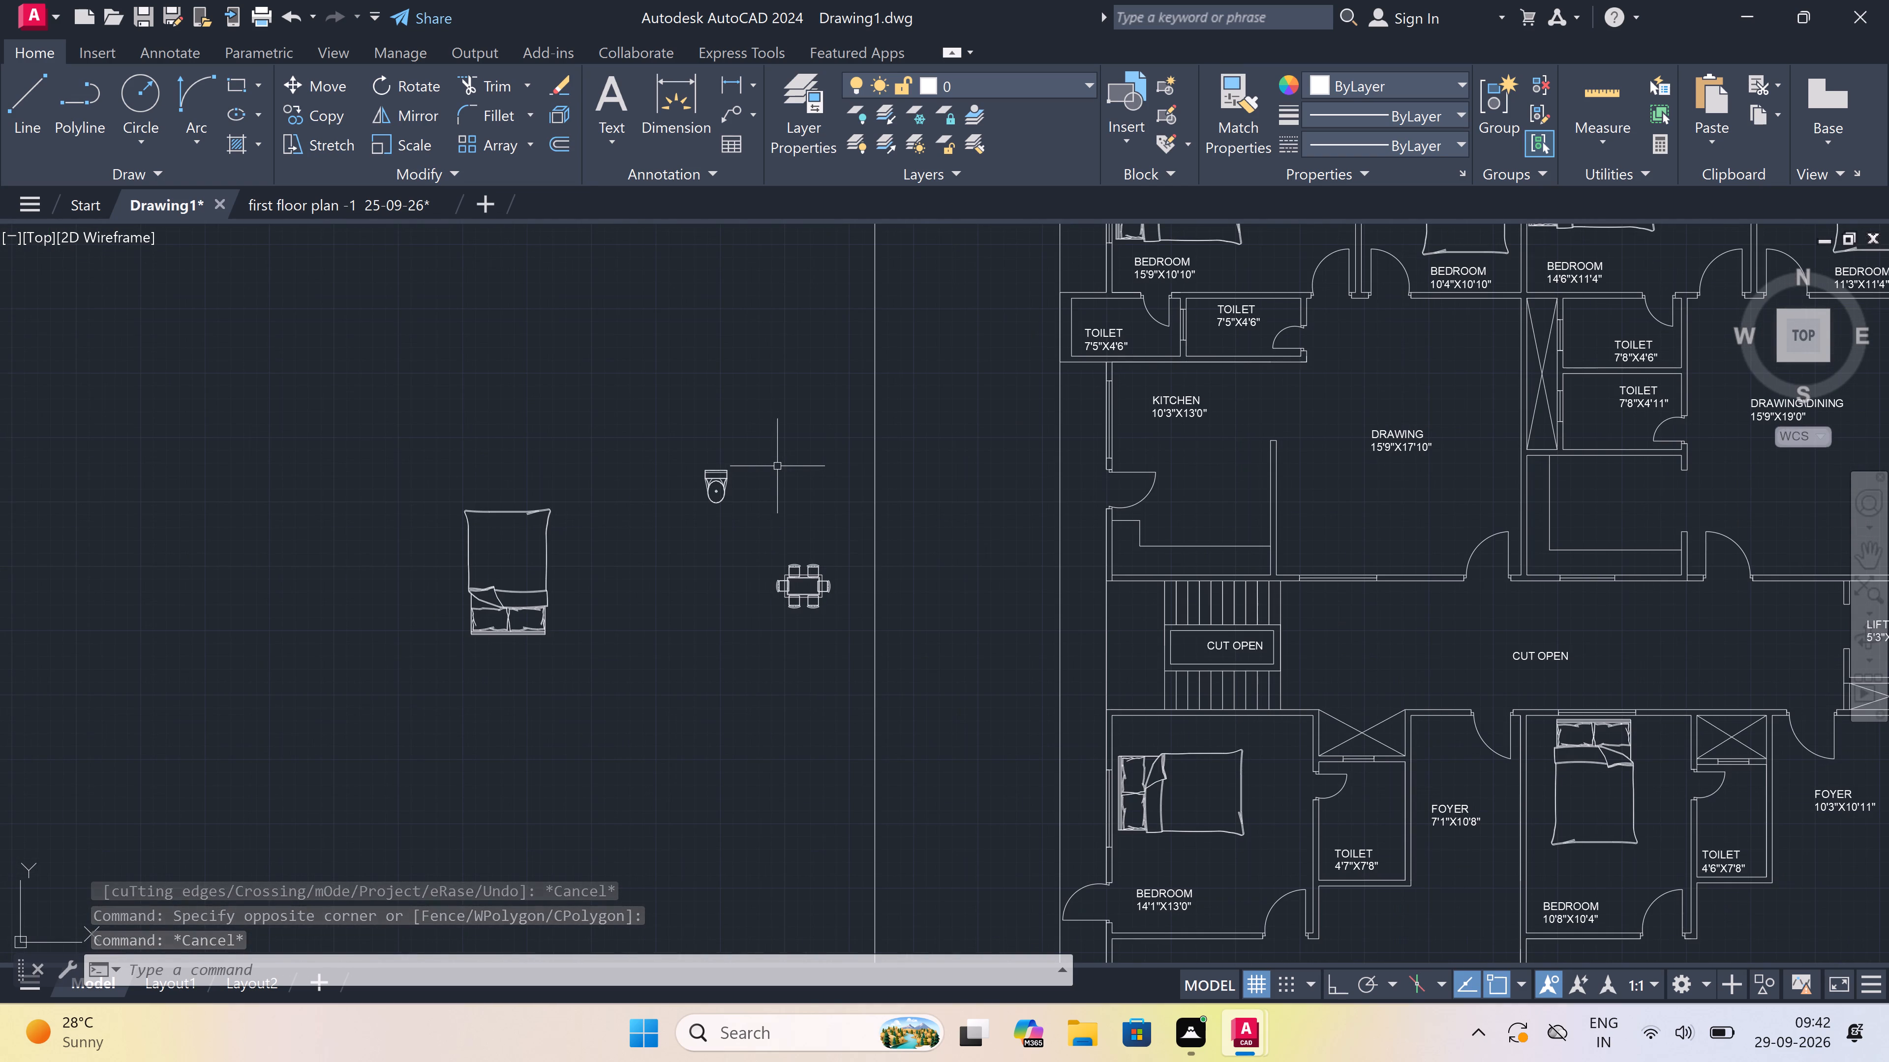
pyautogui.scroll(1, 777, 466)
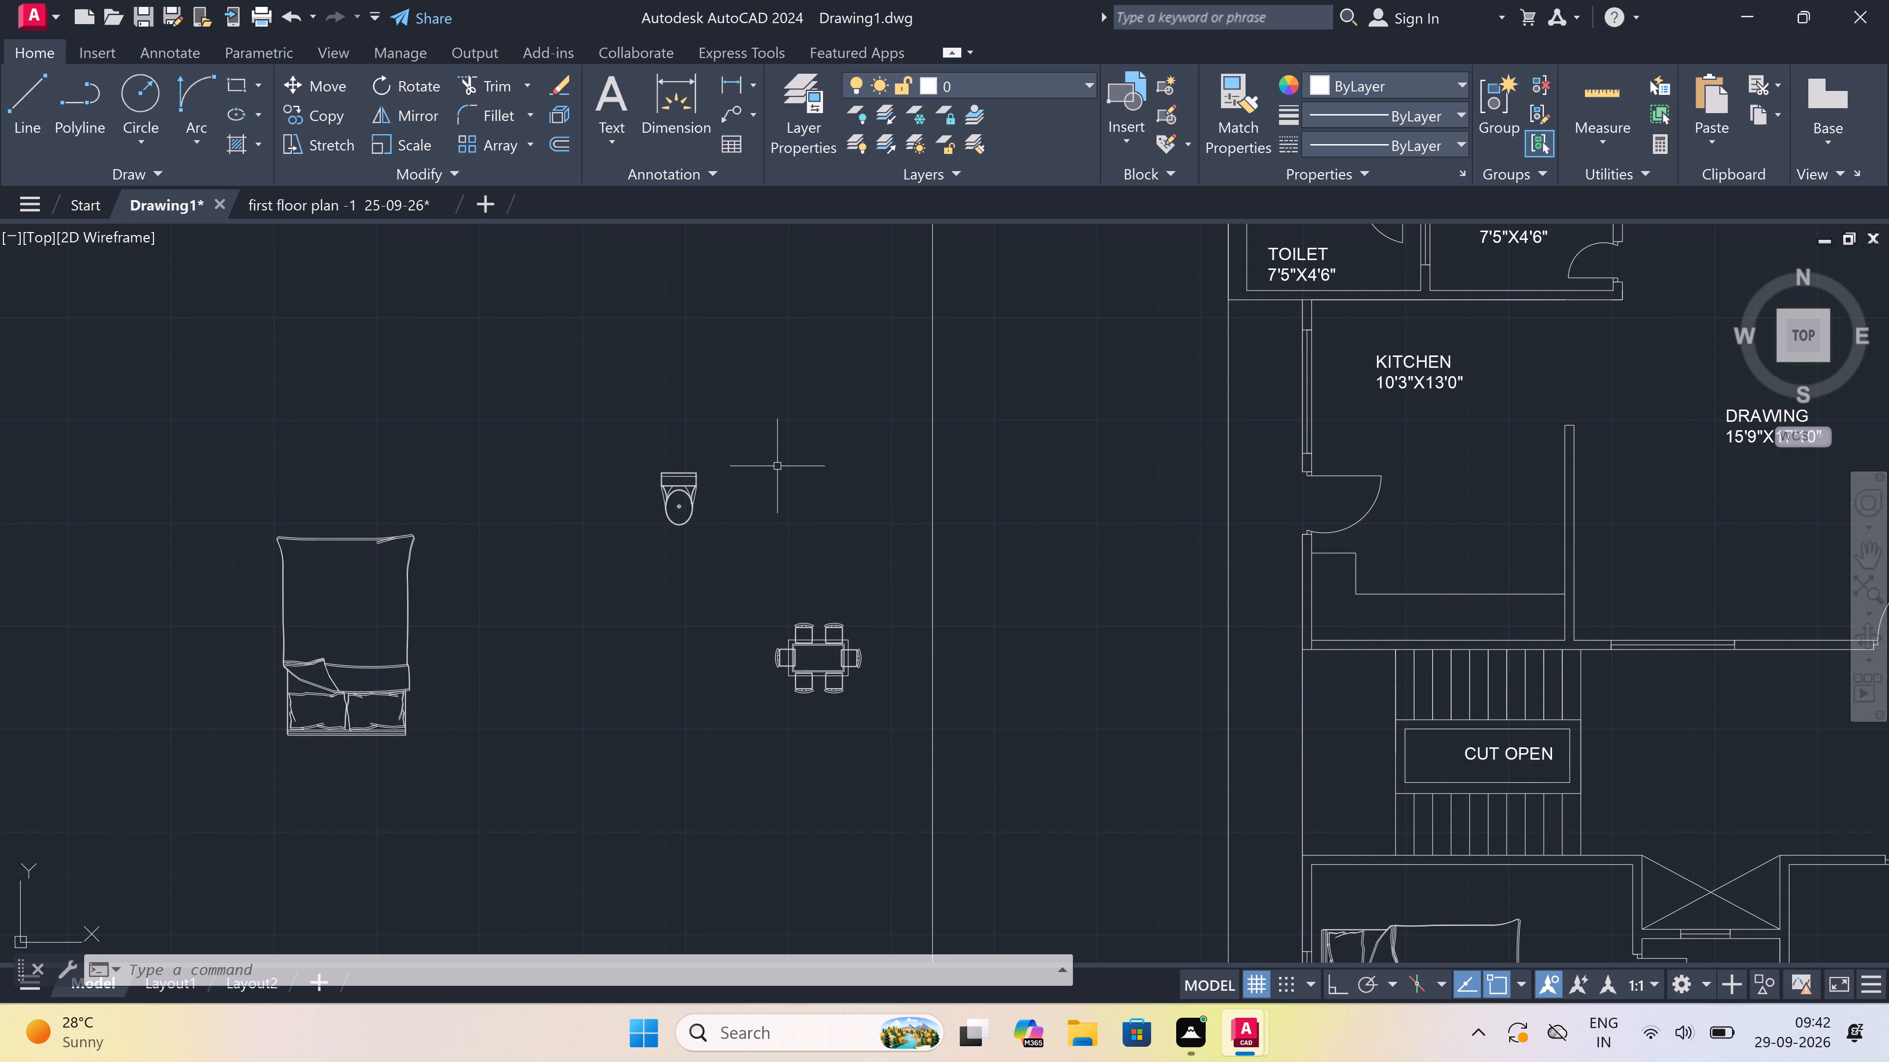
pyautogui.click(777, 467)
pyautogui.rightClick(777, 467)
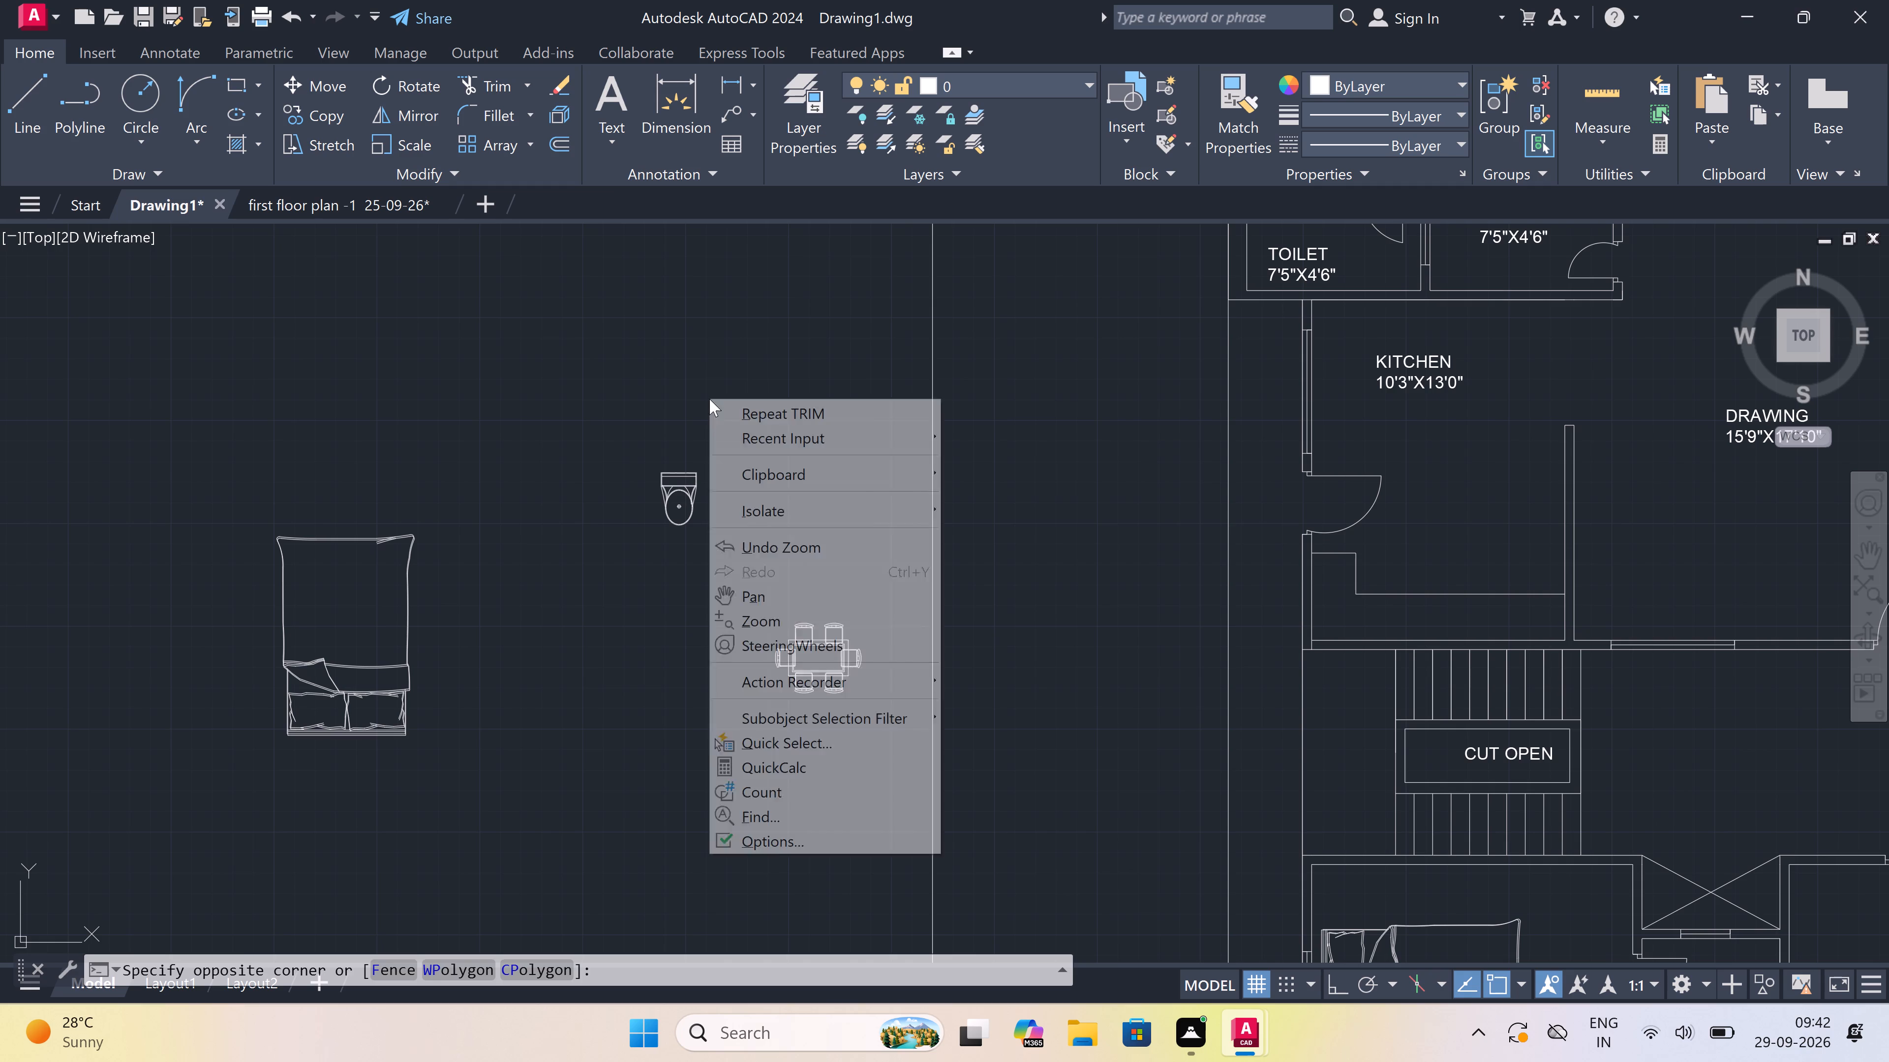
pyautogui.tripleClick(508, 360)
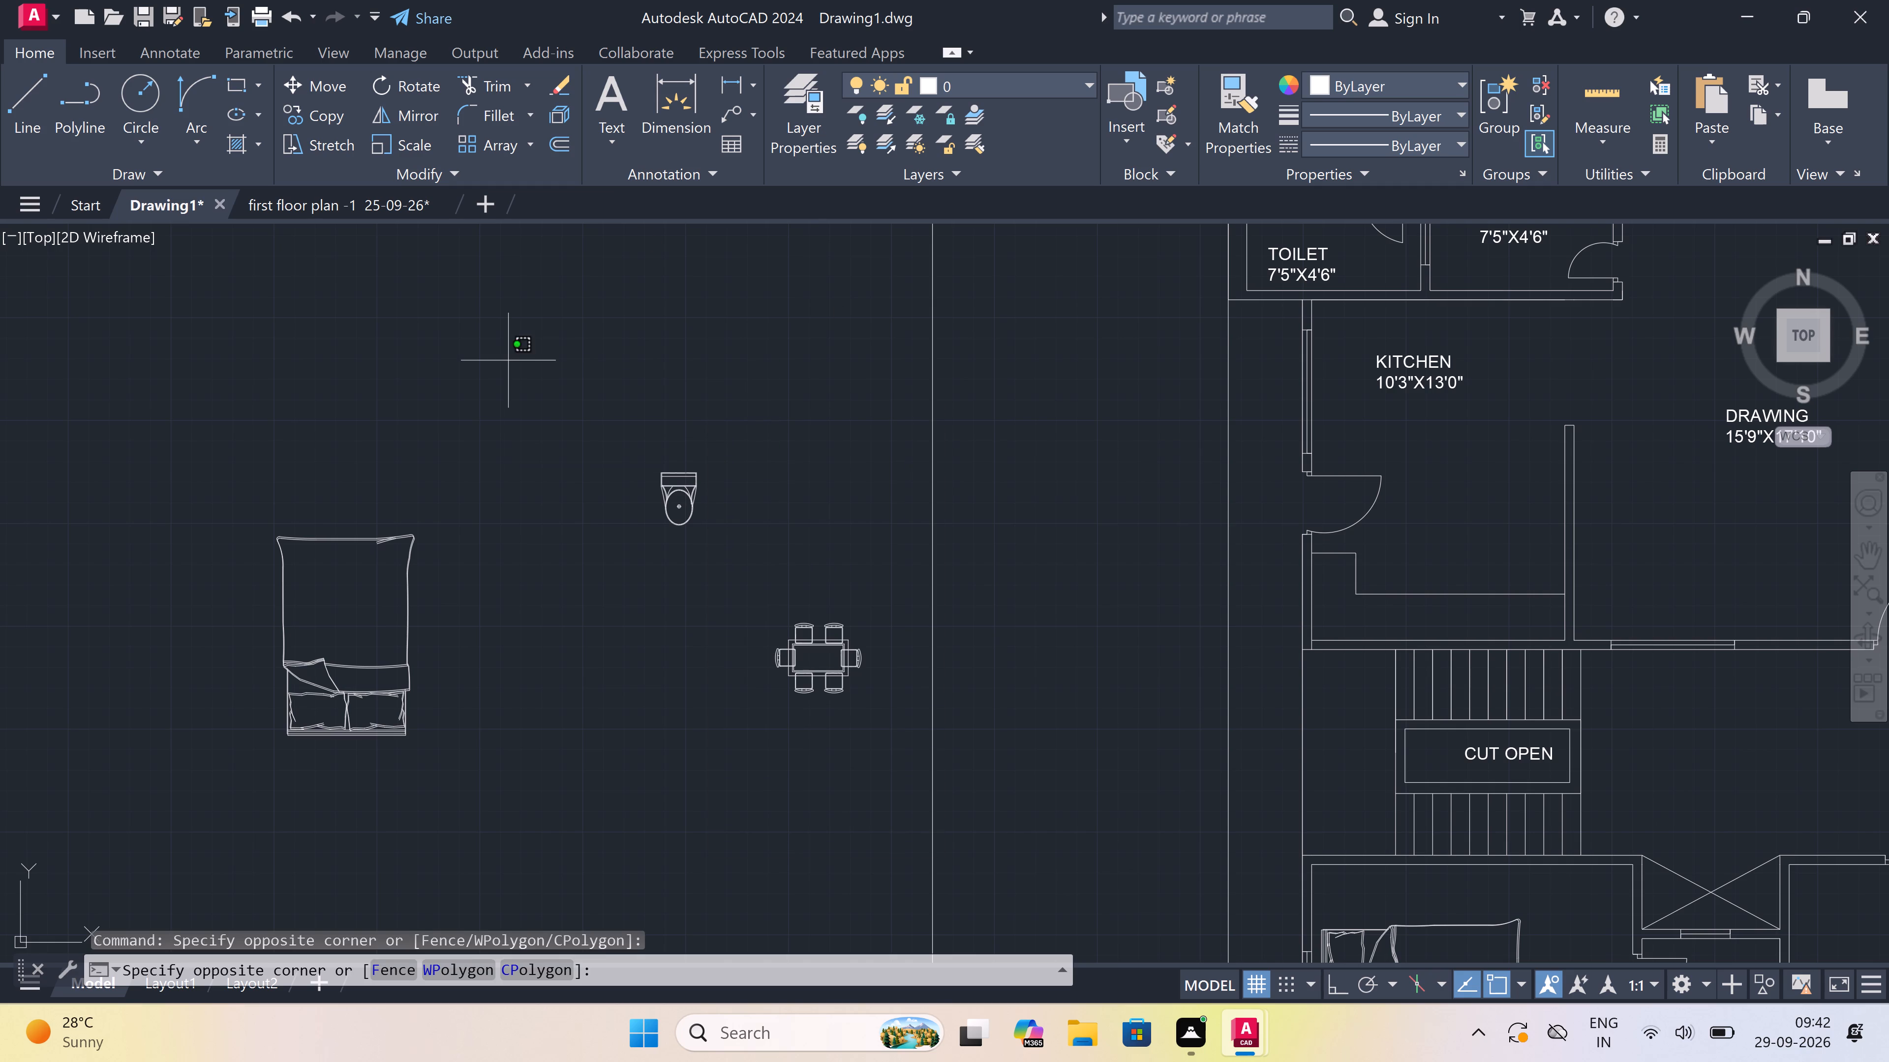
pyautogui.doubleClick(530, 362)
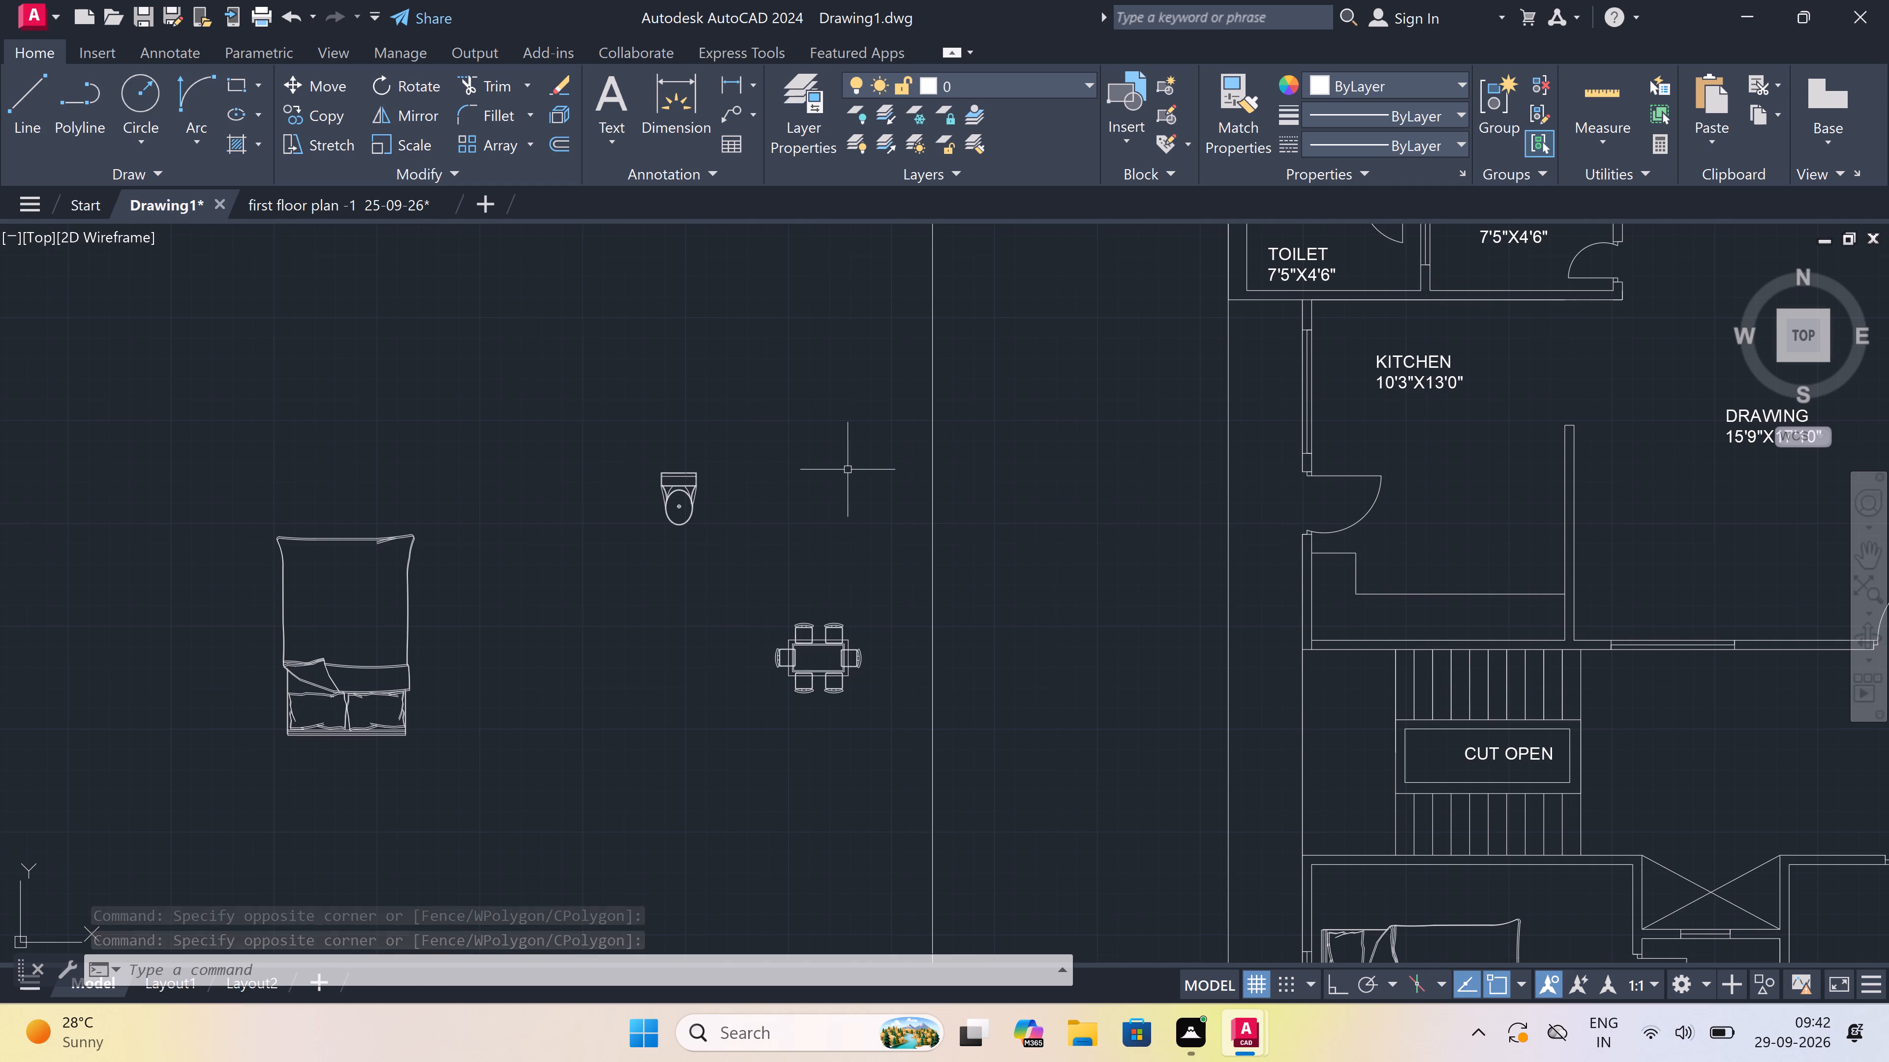
# Rotate the WC block outside the plan 90° counter-clockwise about its bowl centre, so its tank faces west.
pyautogui.scroll(-1, 848, 470)
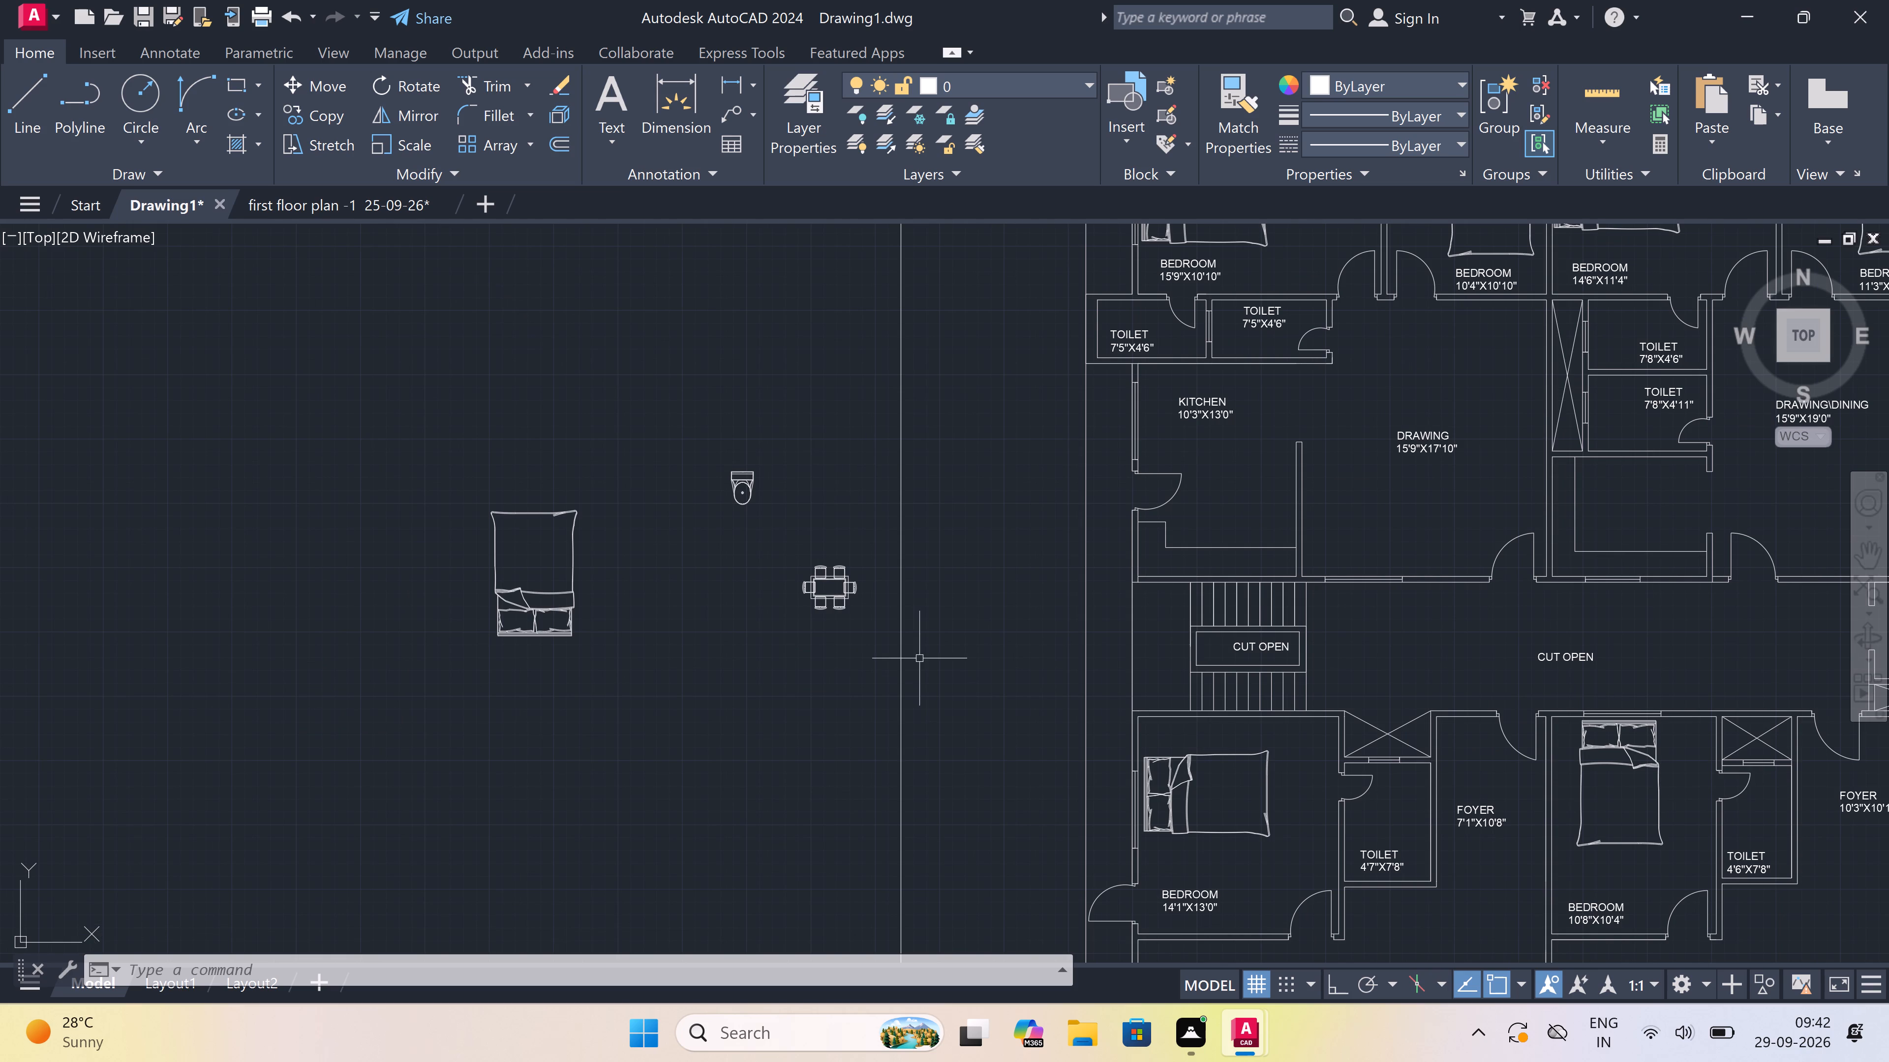
pyautogui.click(788, 458)
pyautogui.click(676, 547)
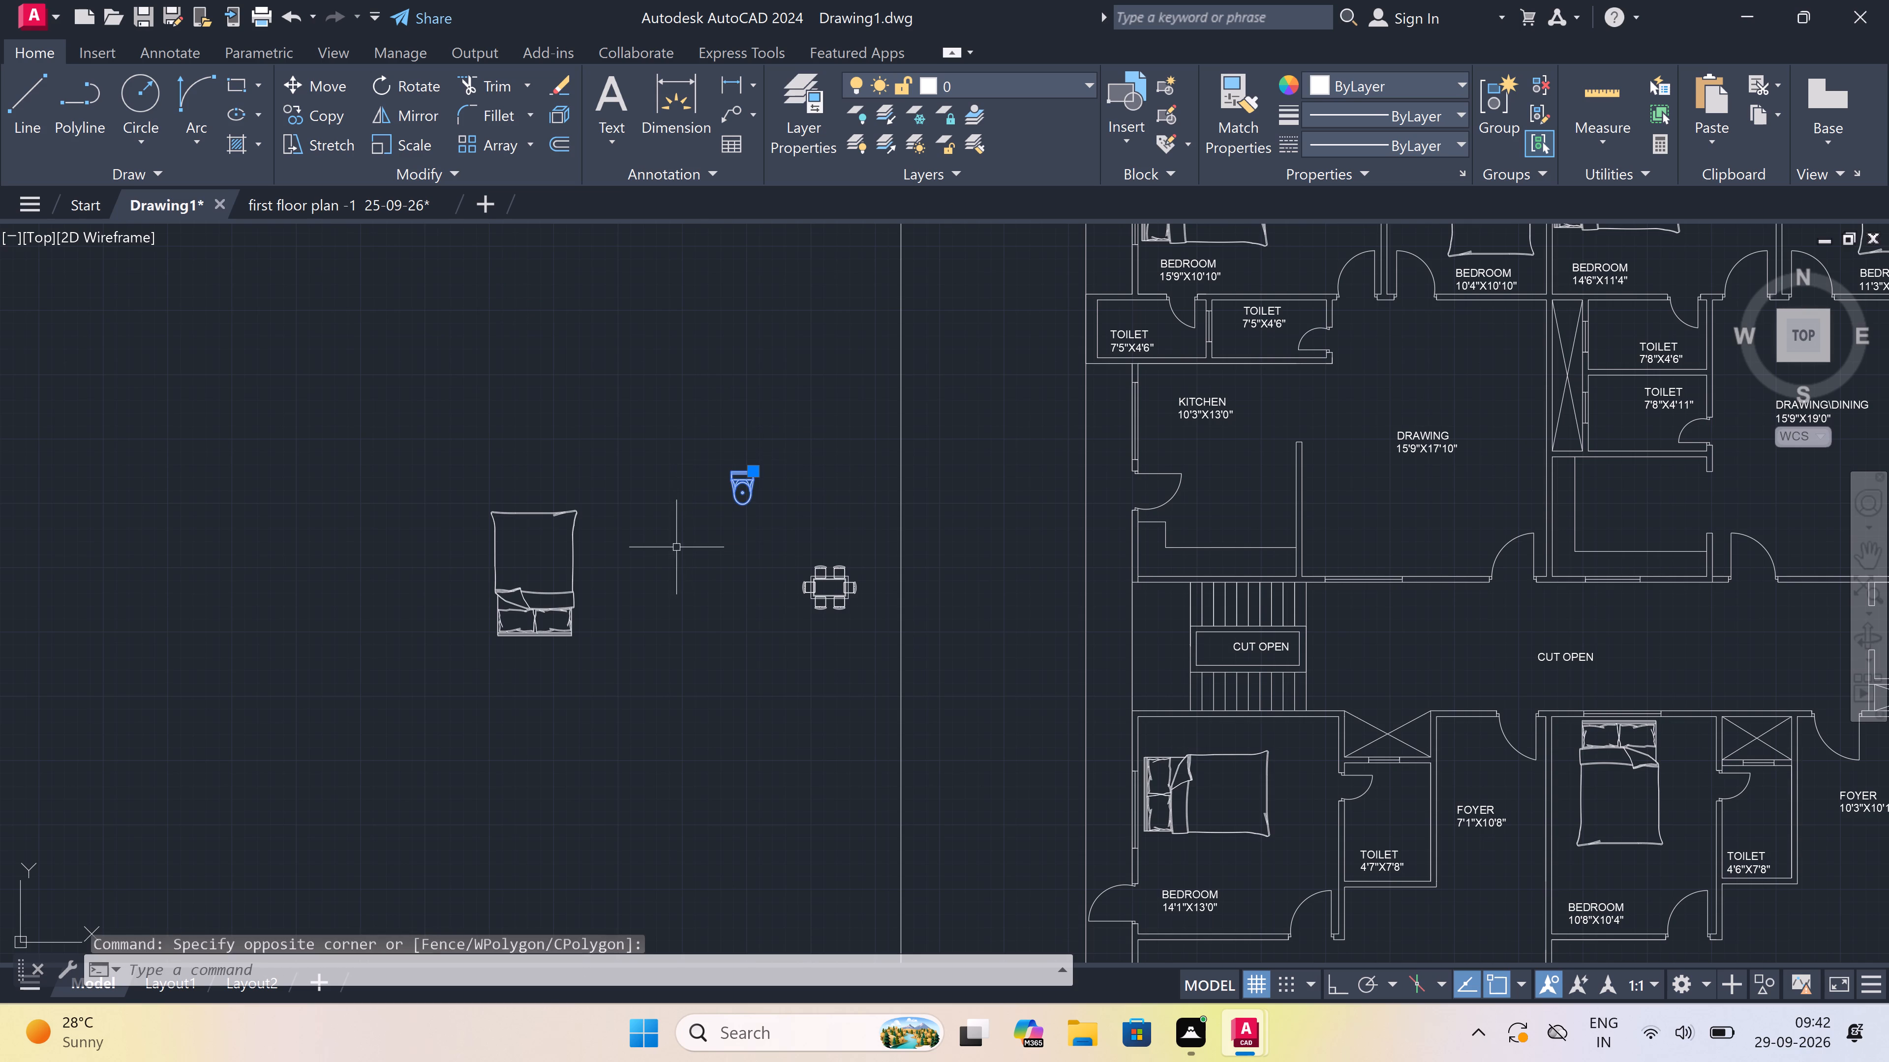
pyautogui.click(404, 72)
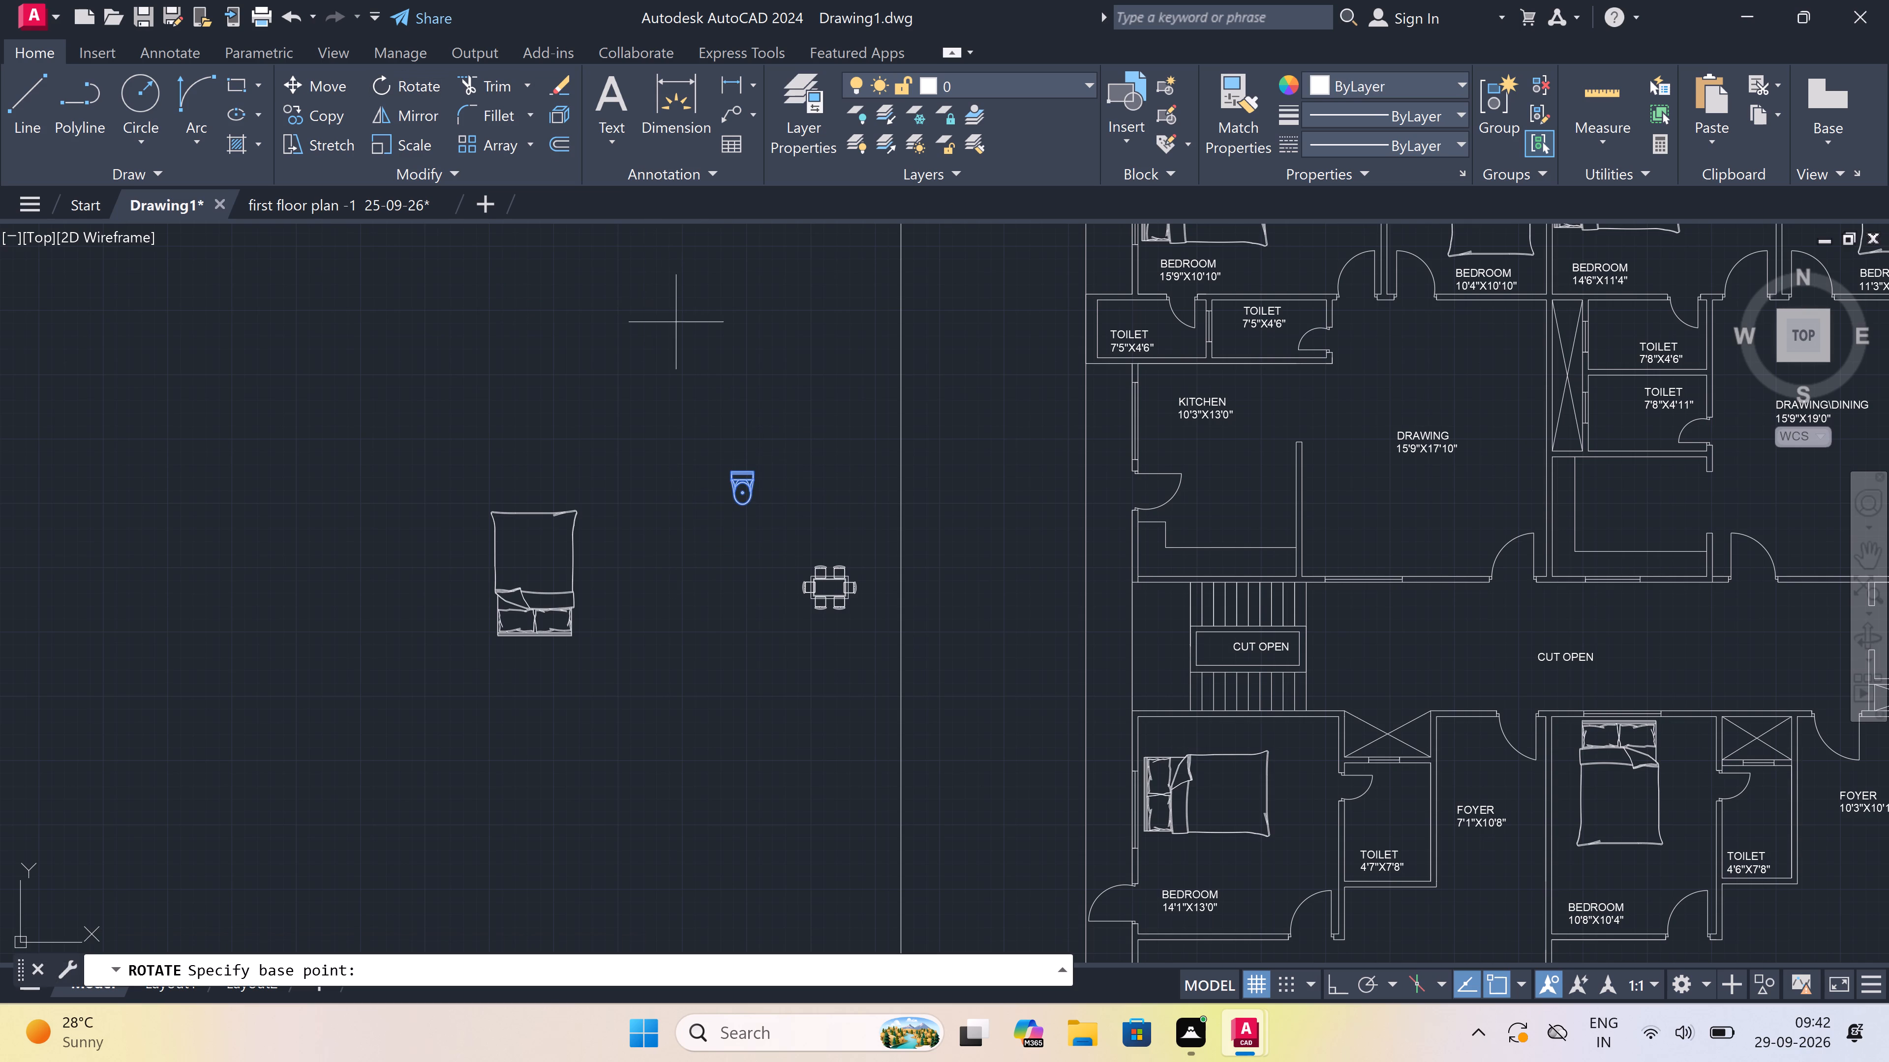
pyautogui.keyDown('ctrl'); pyautogui.scroll(3, 797, 421); pyautogui.keyUp('ctrl')
pyautogui.keyDown('ctrl'); pyautogui.scroll(-1, 797, 421); pyautogui.keyUp('ctrl')
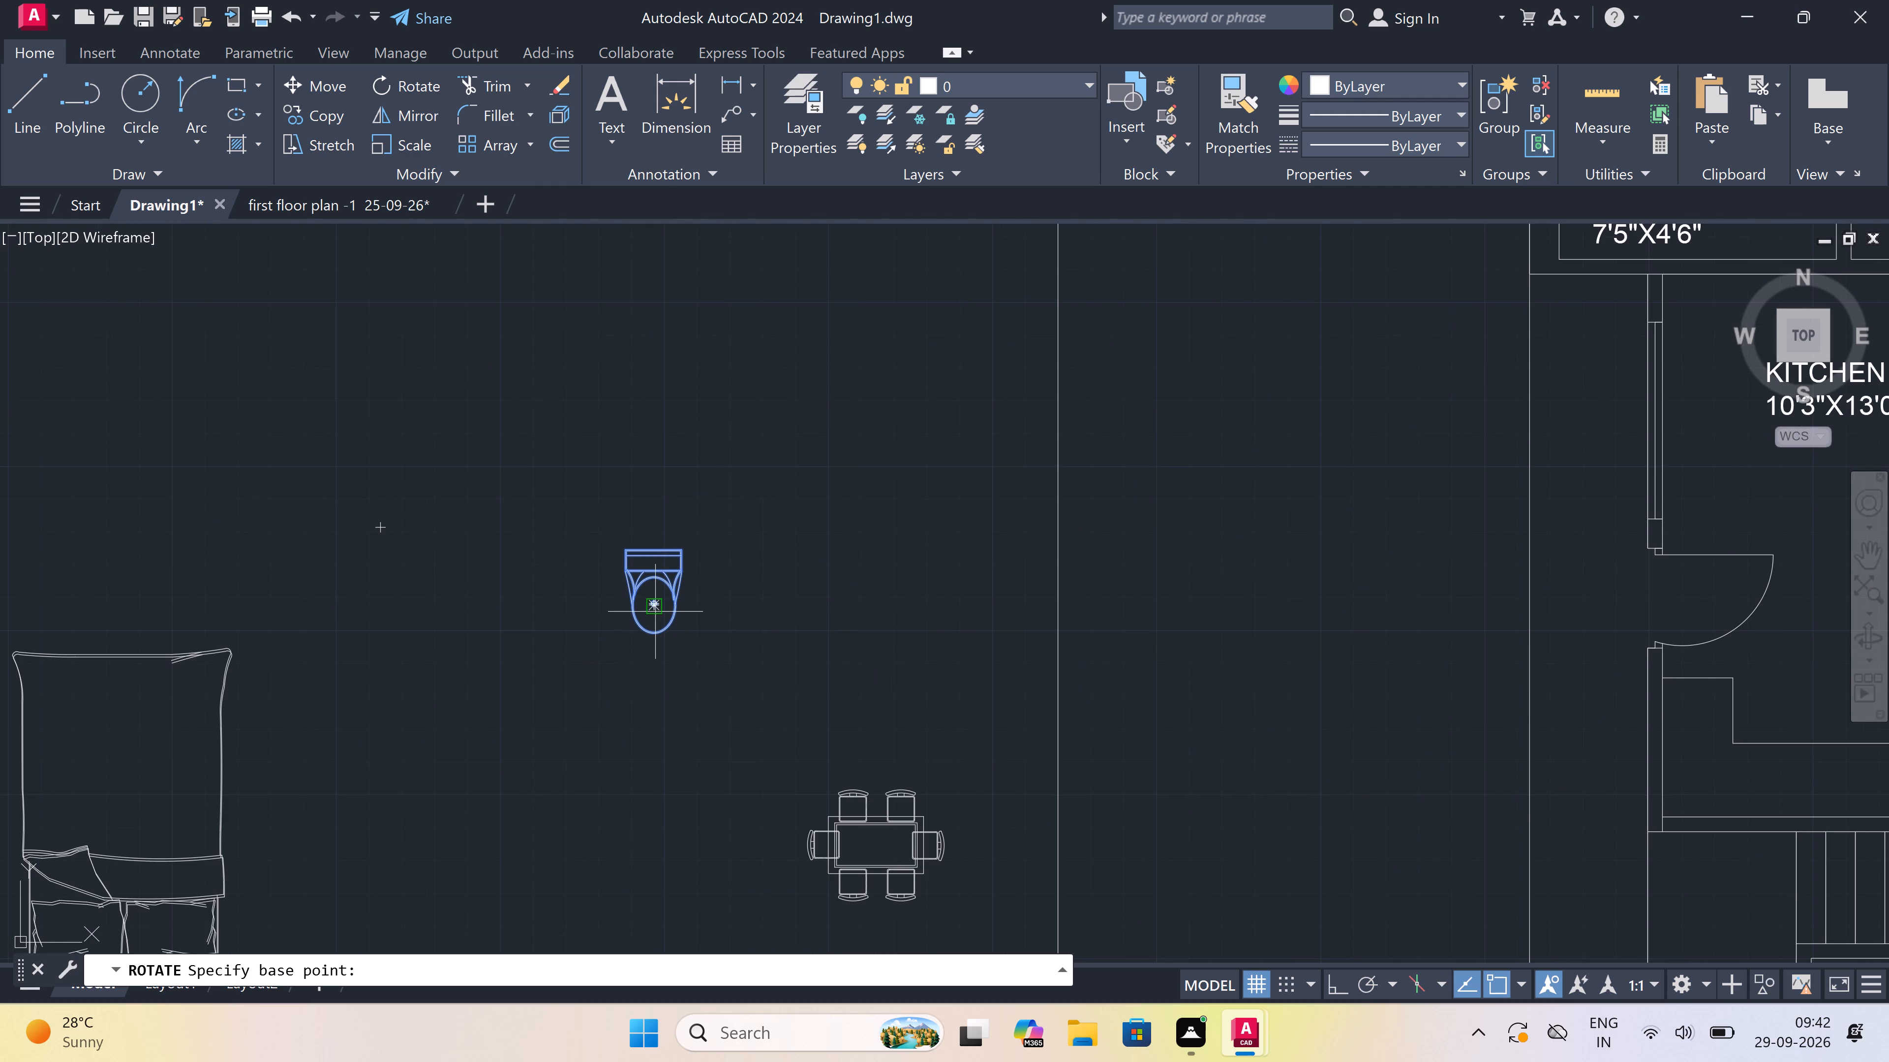
pyautogui.click(655, 608)
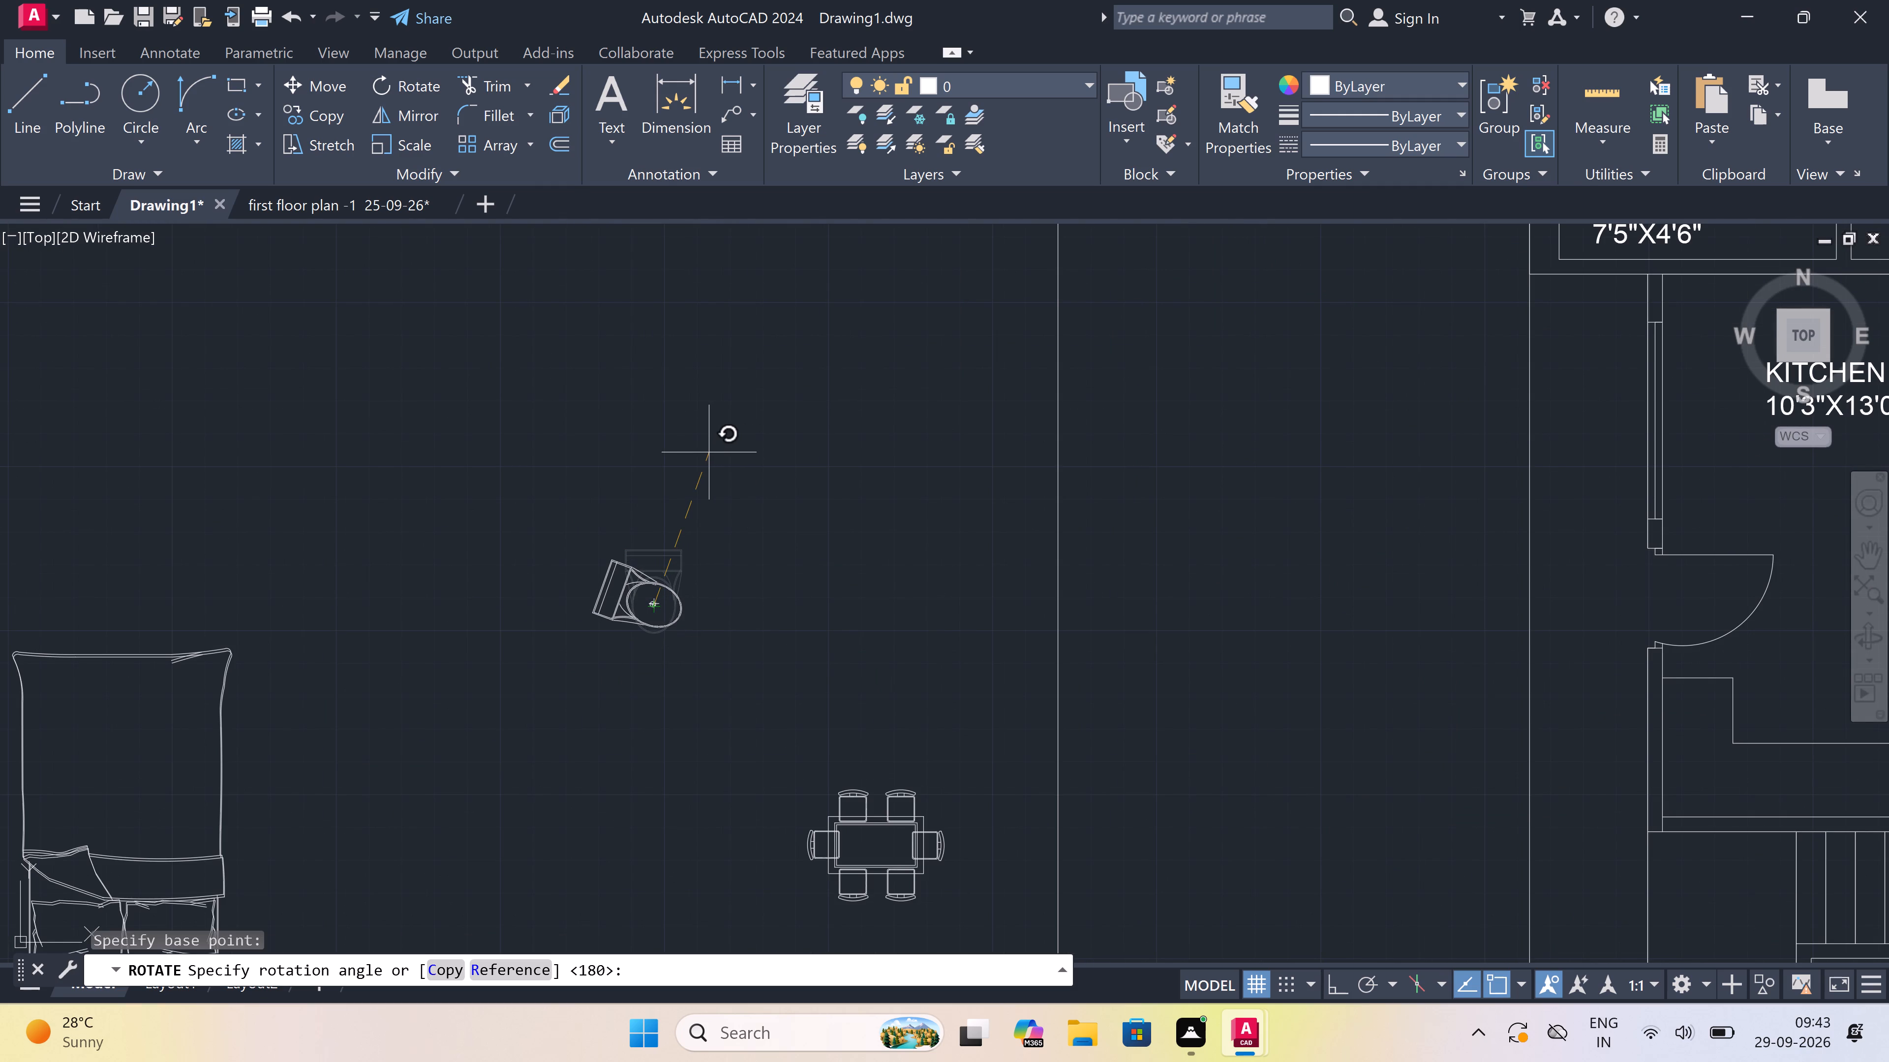
pyautogui.press('F8')
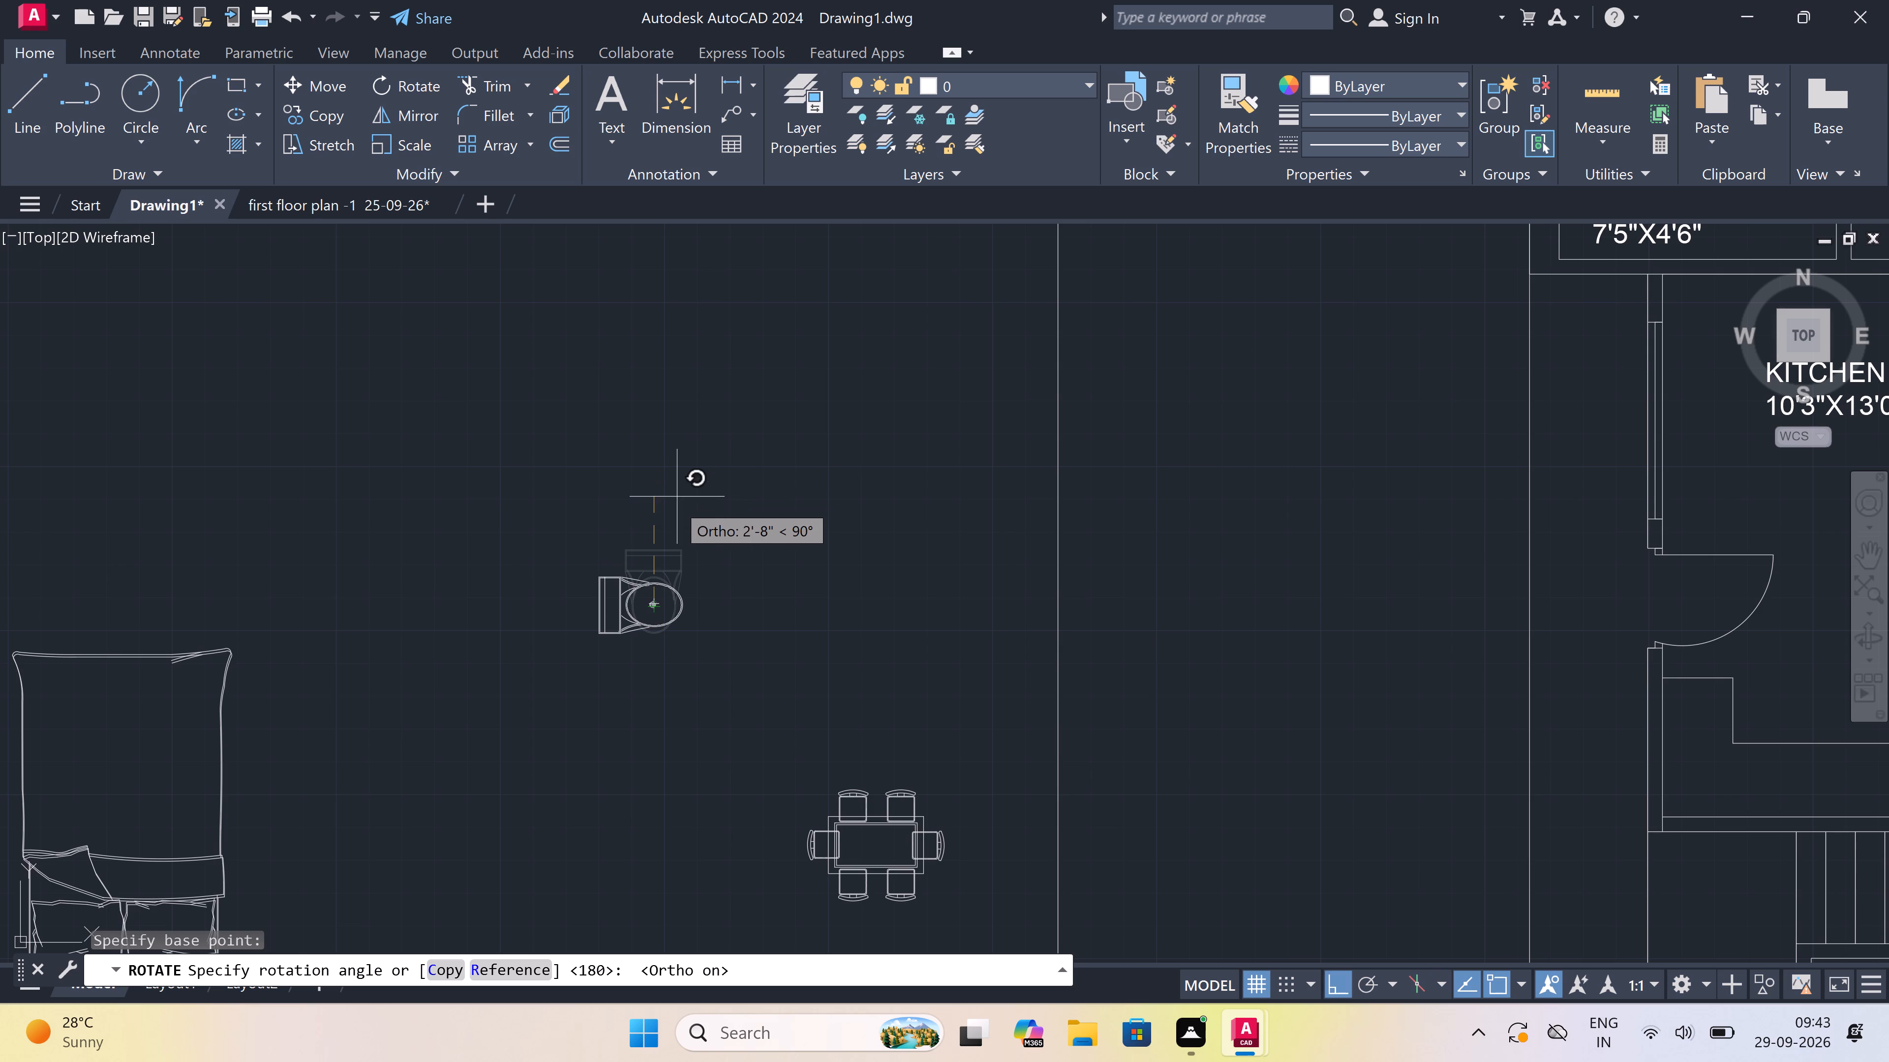
pyautogui.click(675, 505)
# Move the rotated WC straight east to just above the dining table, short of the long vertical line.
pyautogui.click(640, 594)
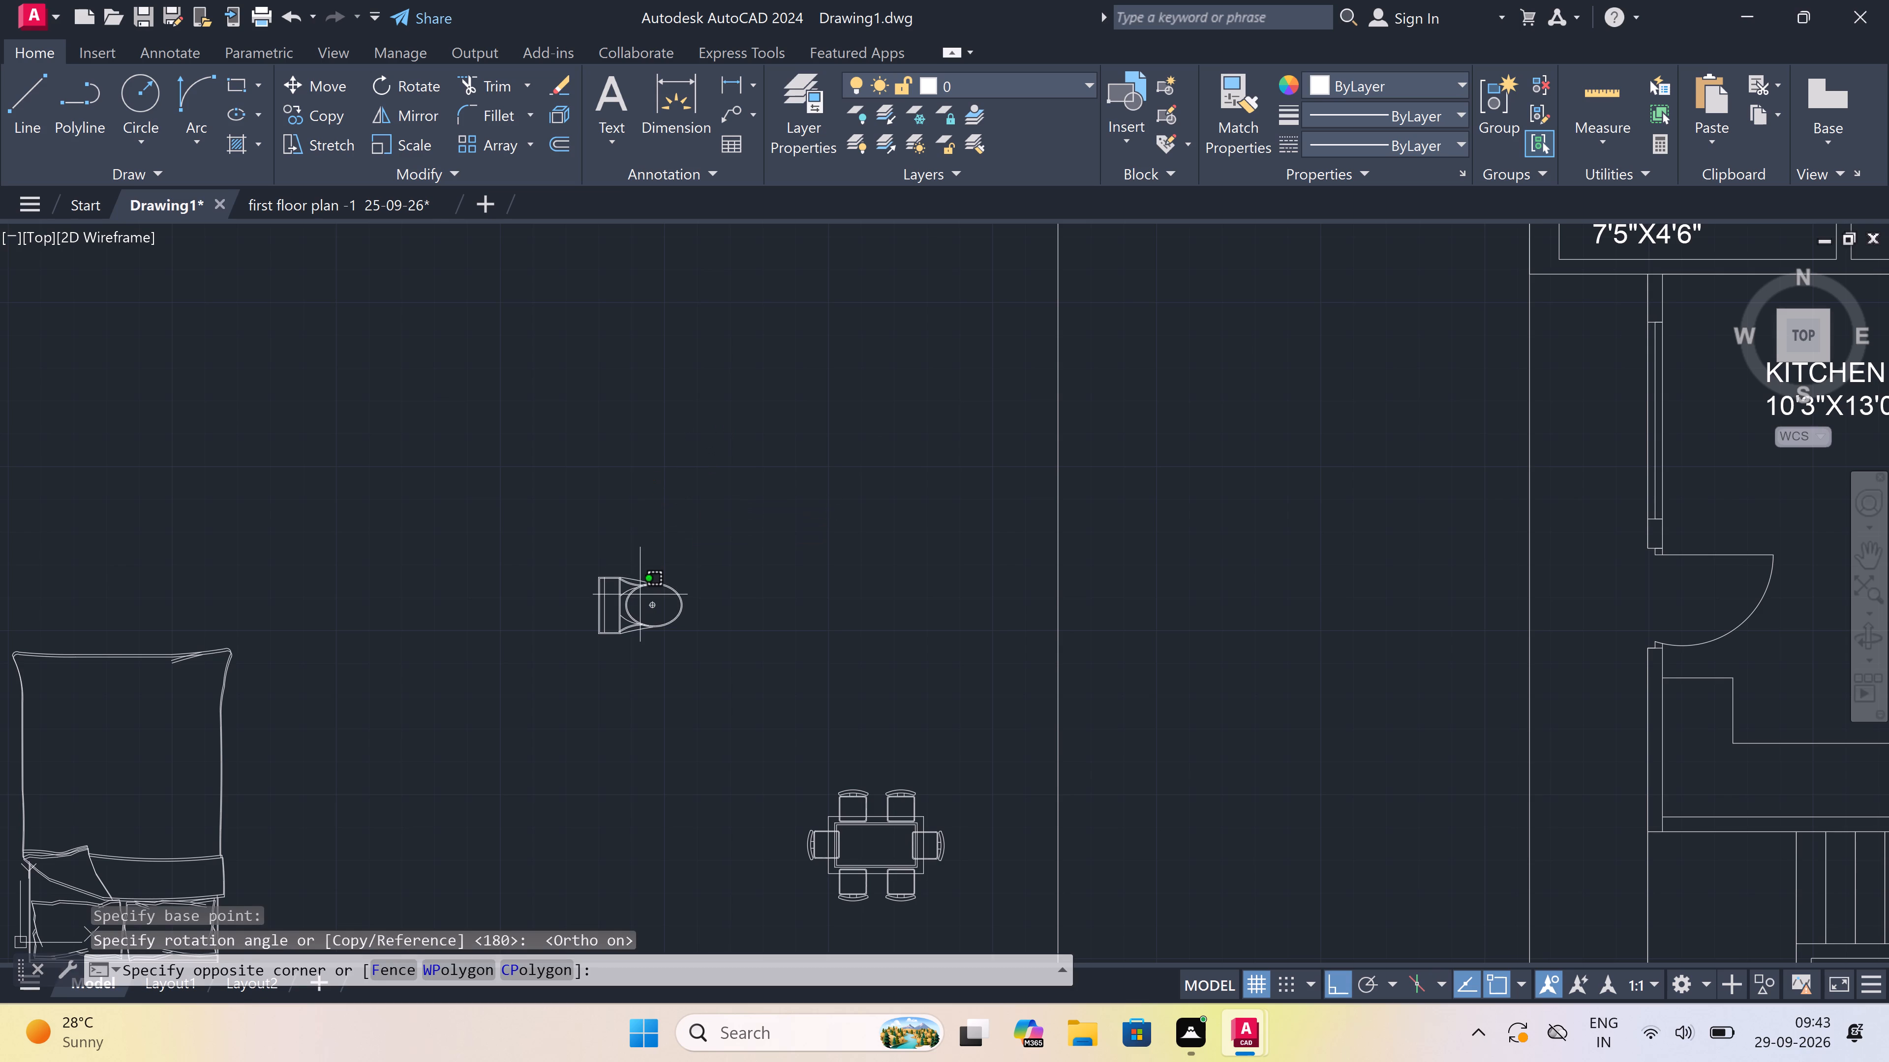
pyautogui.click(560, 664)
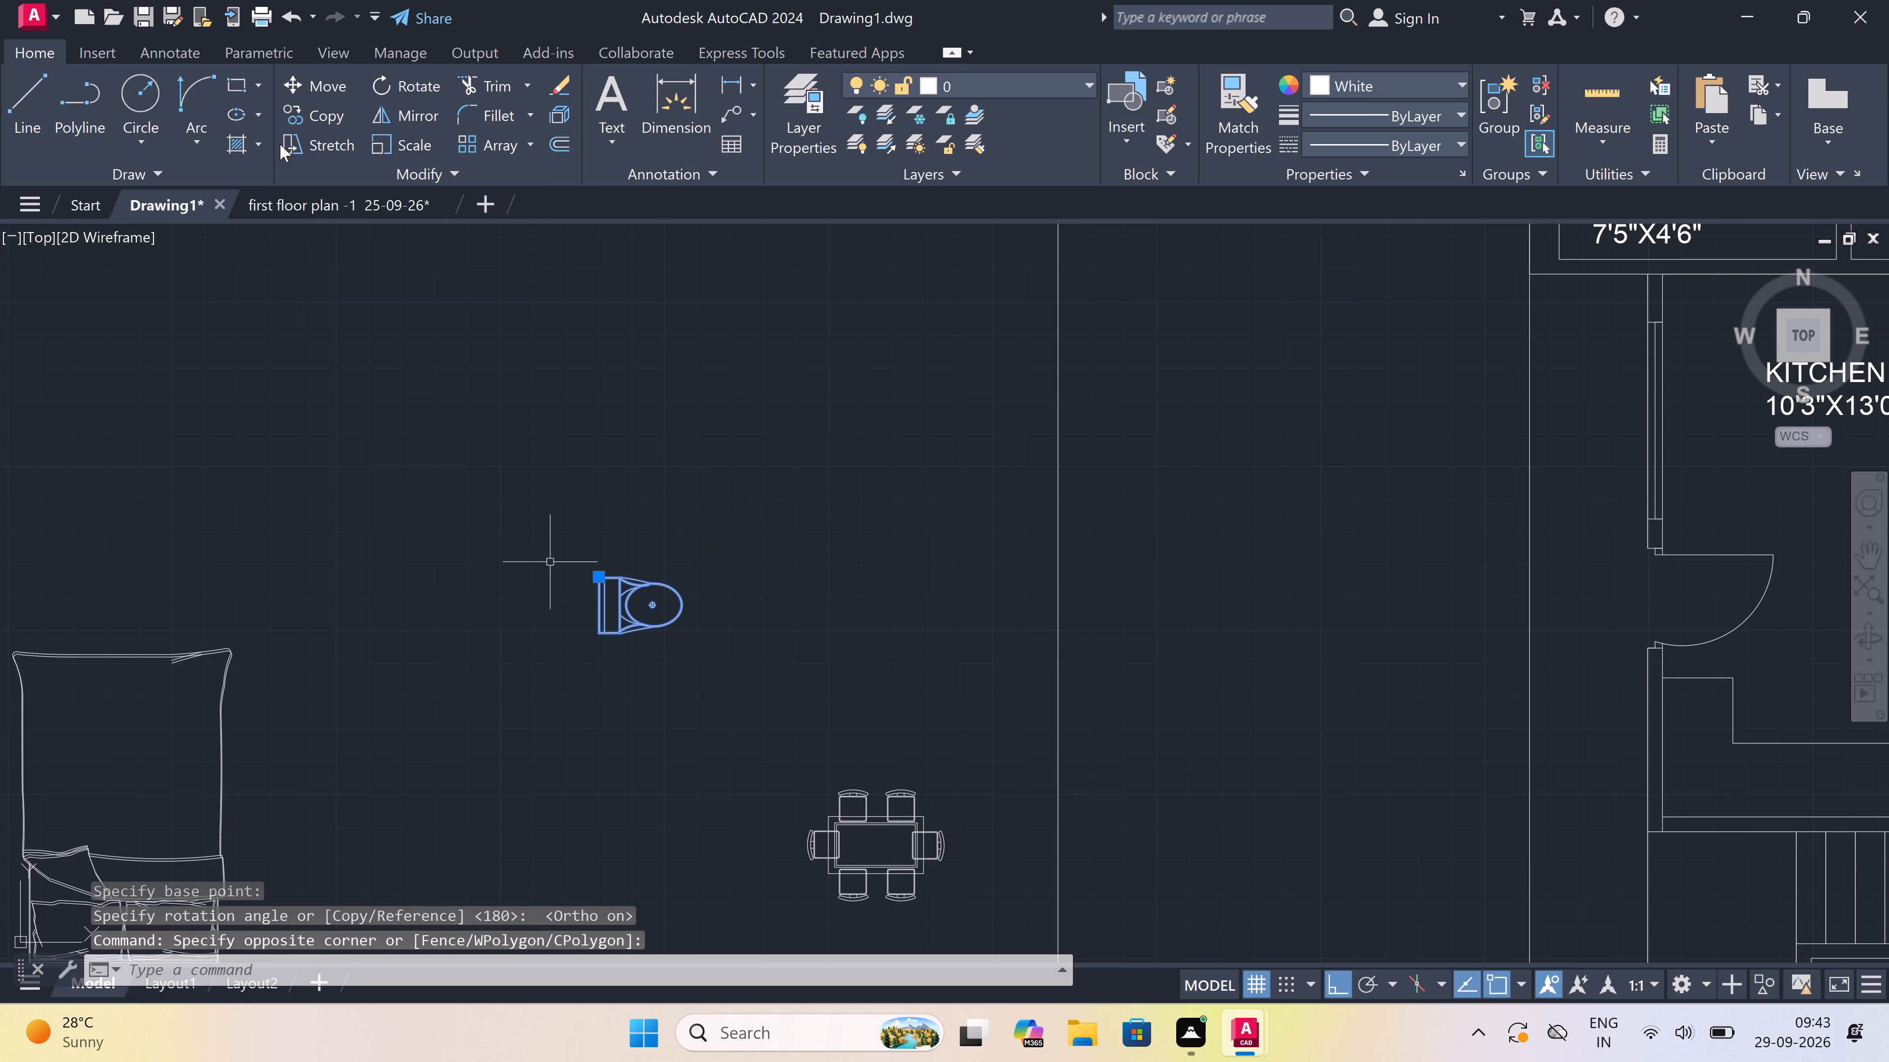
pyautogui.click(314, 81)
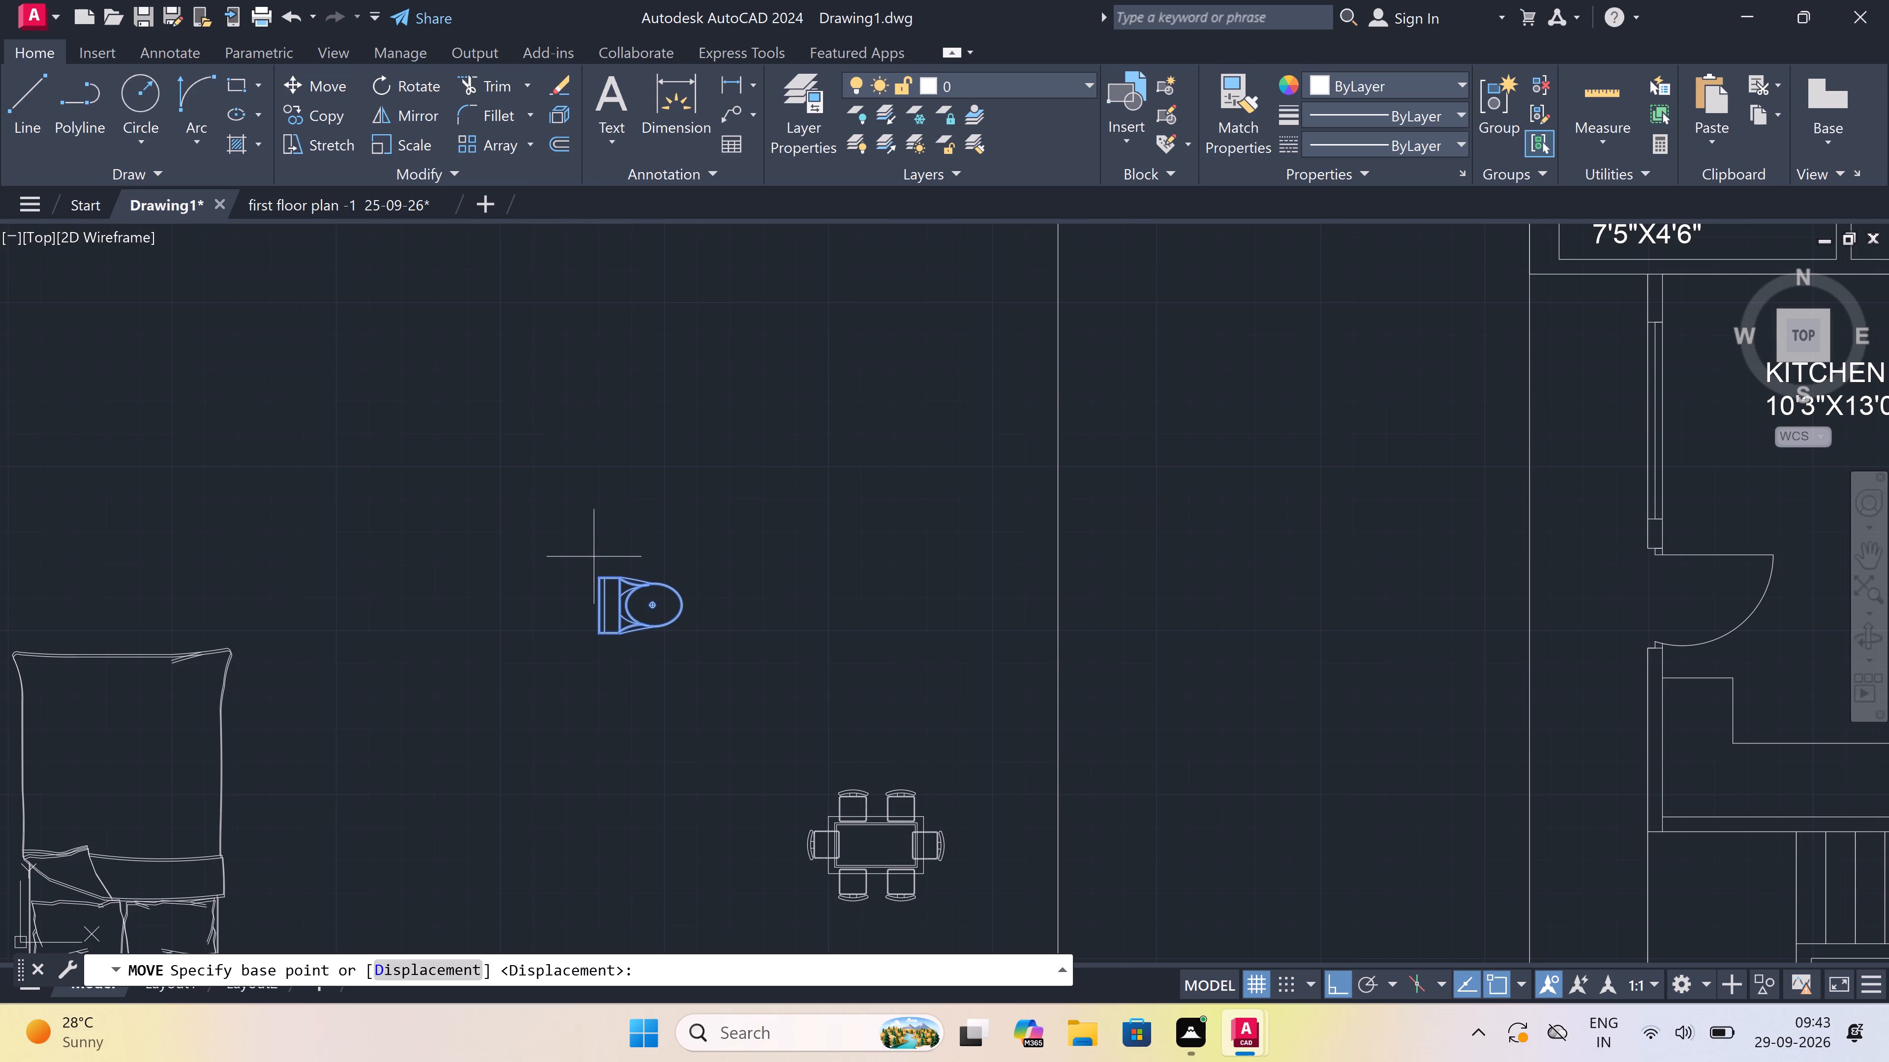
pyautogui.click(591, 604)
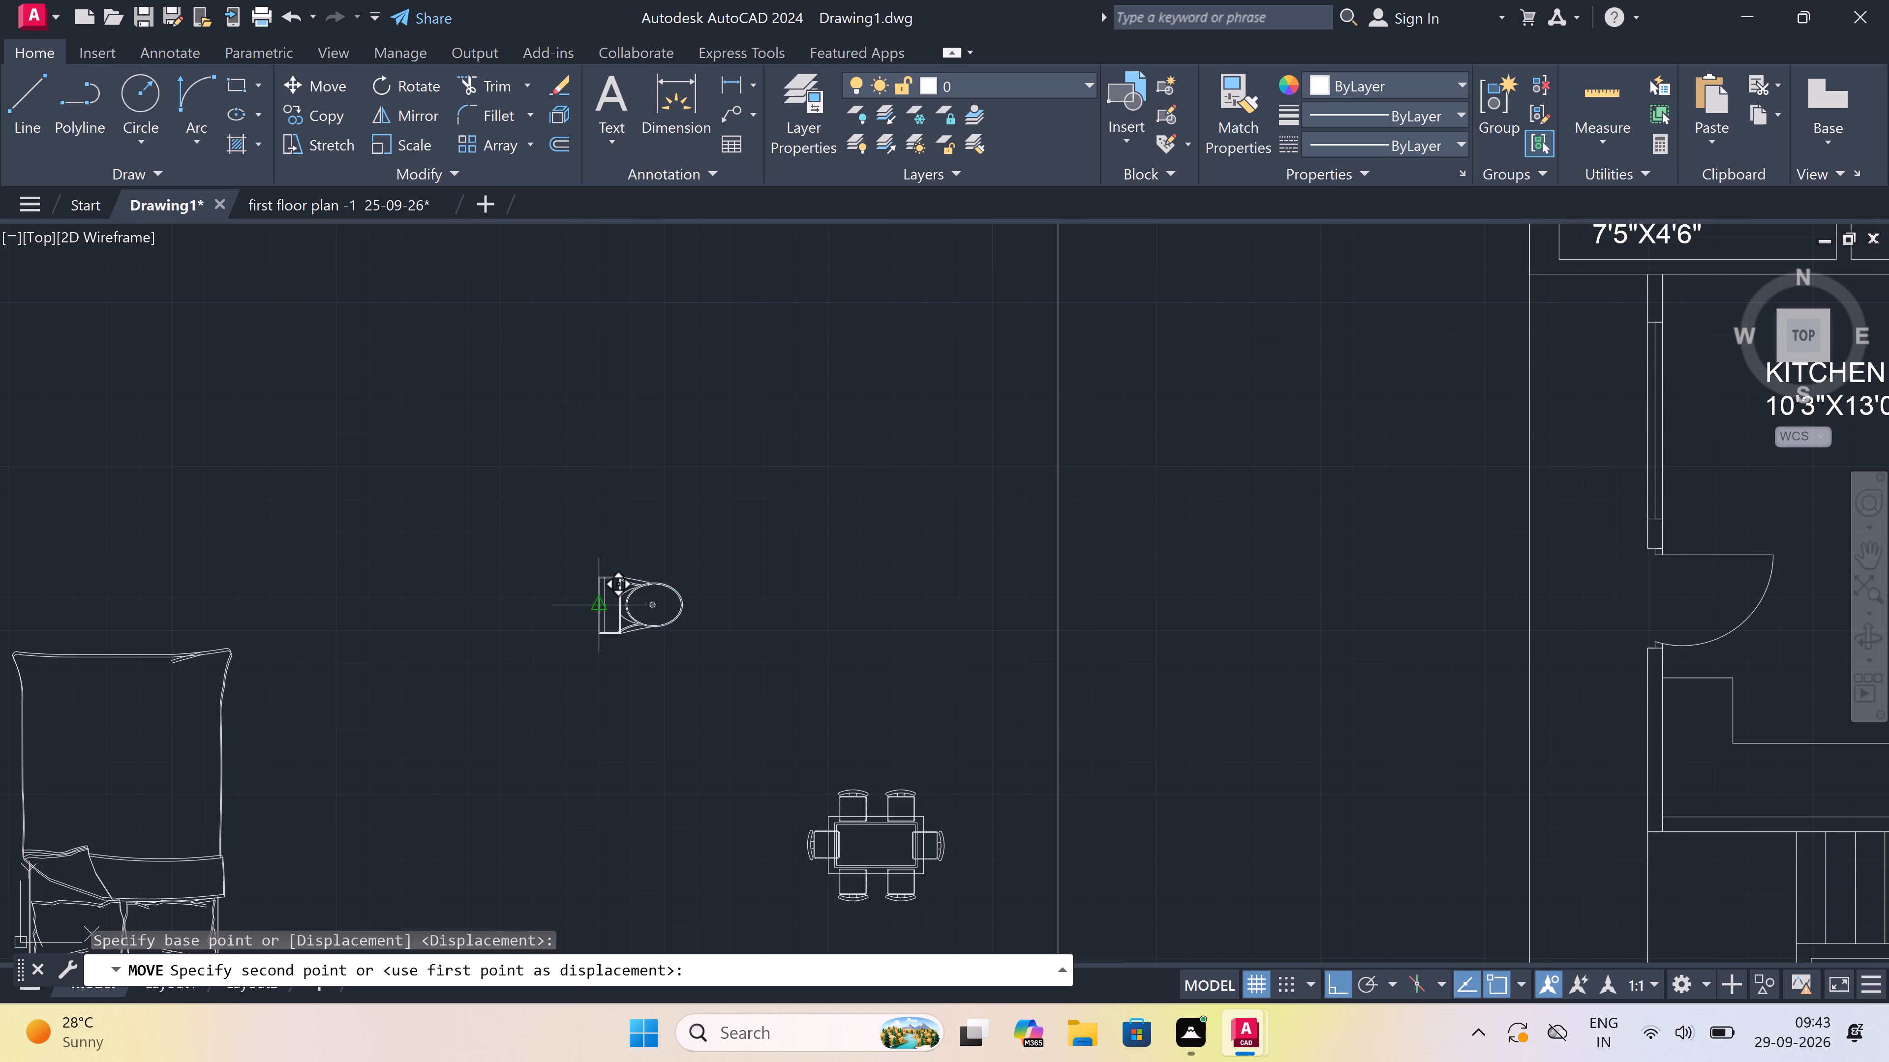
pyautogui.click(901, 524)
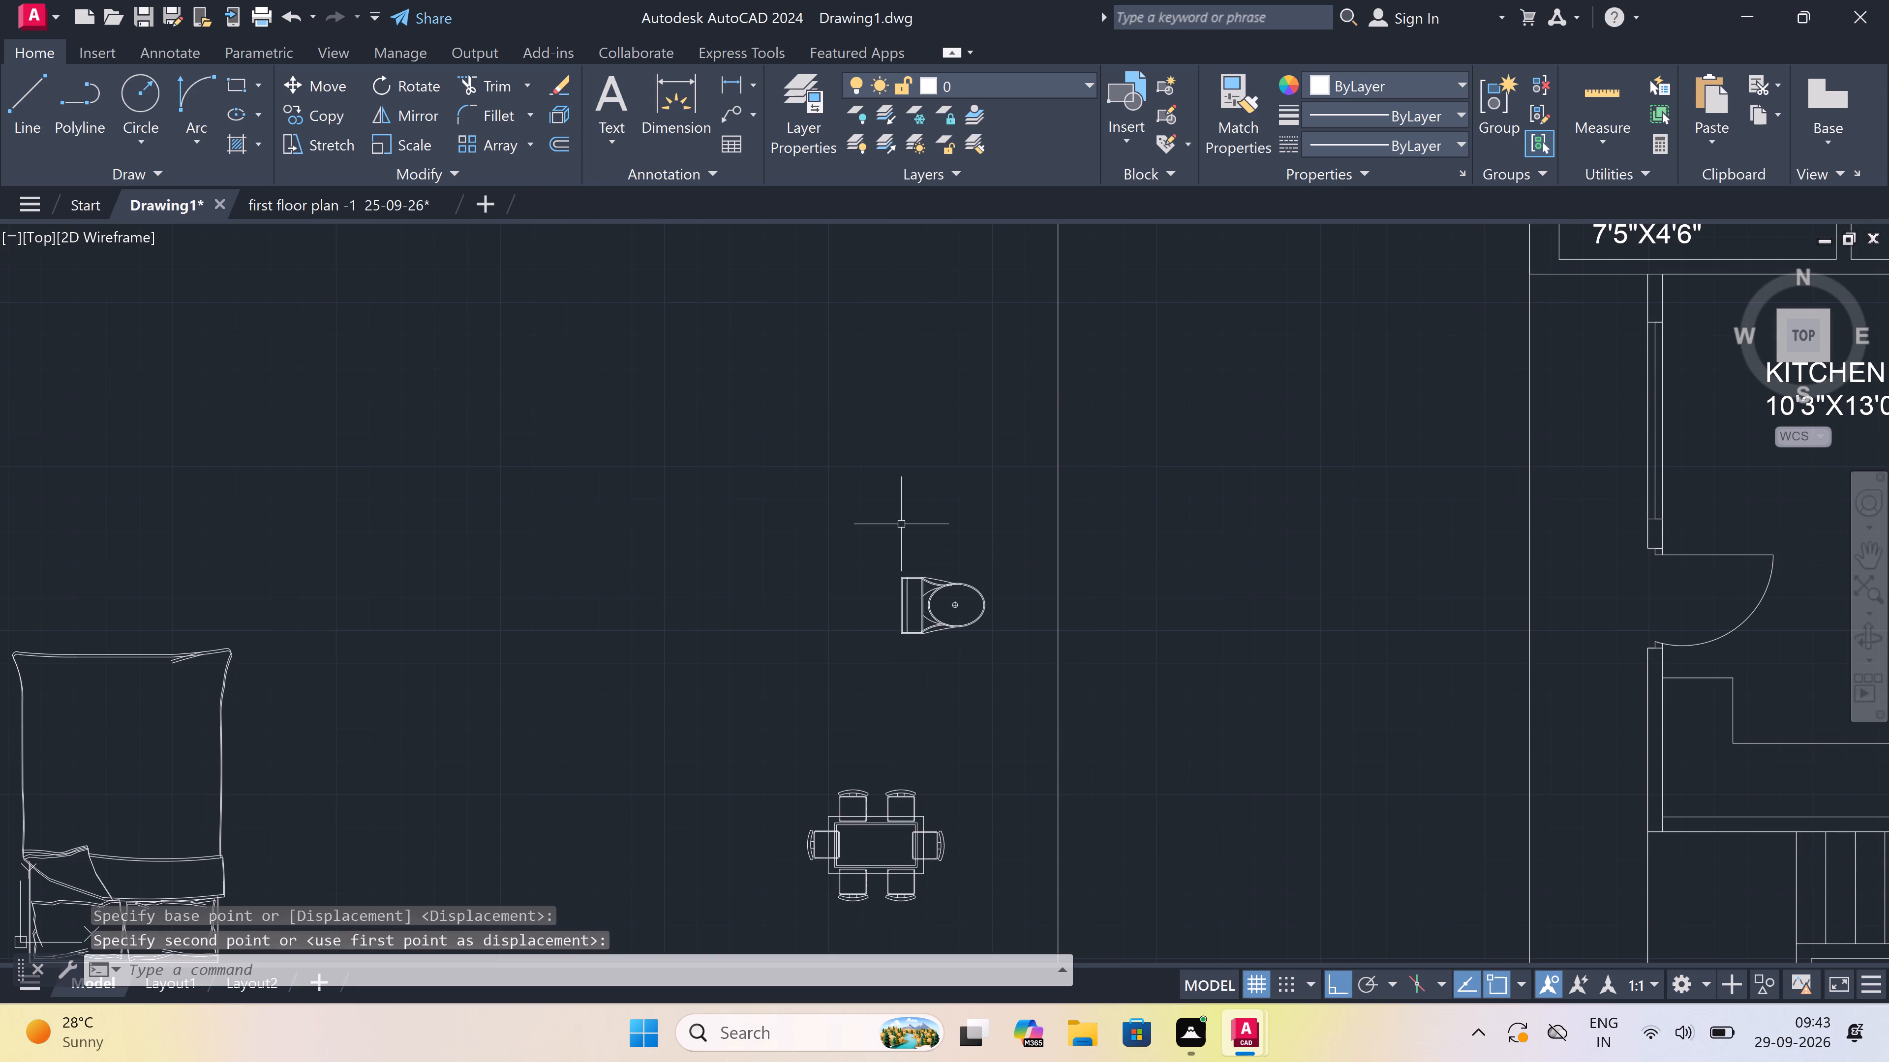
# With ortho off, move the WC by its tank-side midpoint into the 7'8"X4'6" toilet on the first floor plan.
pyautogui.press('F8')
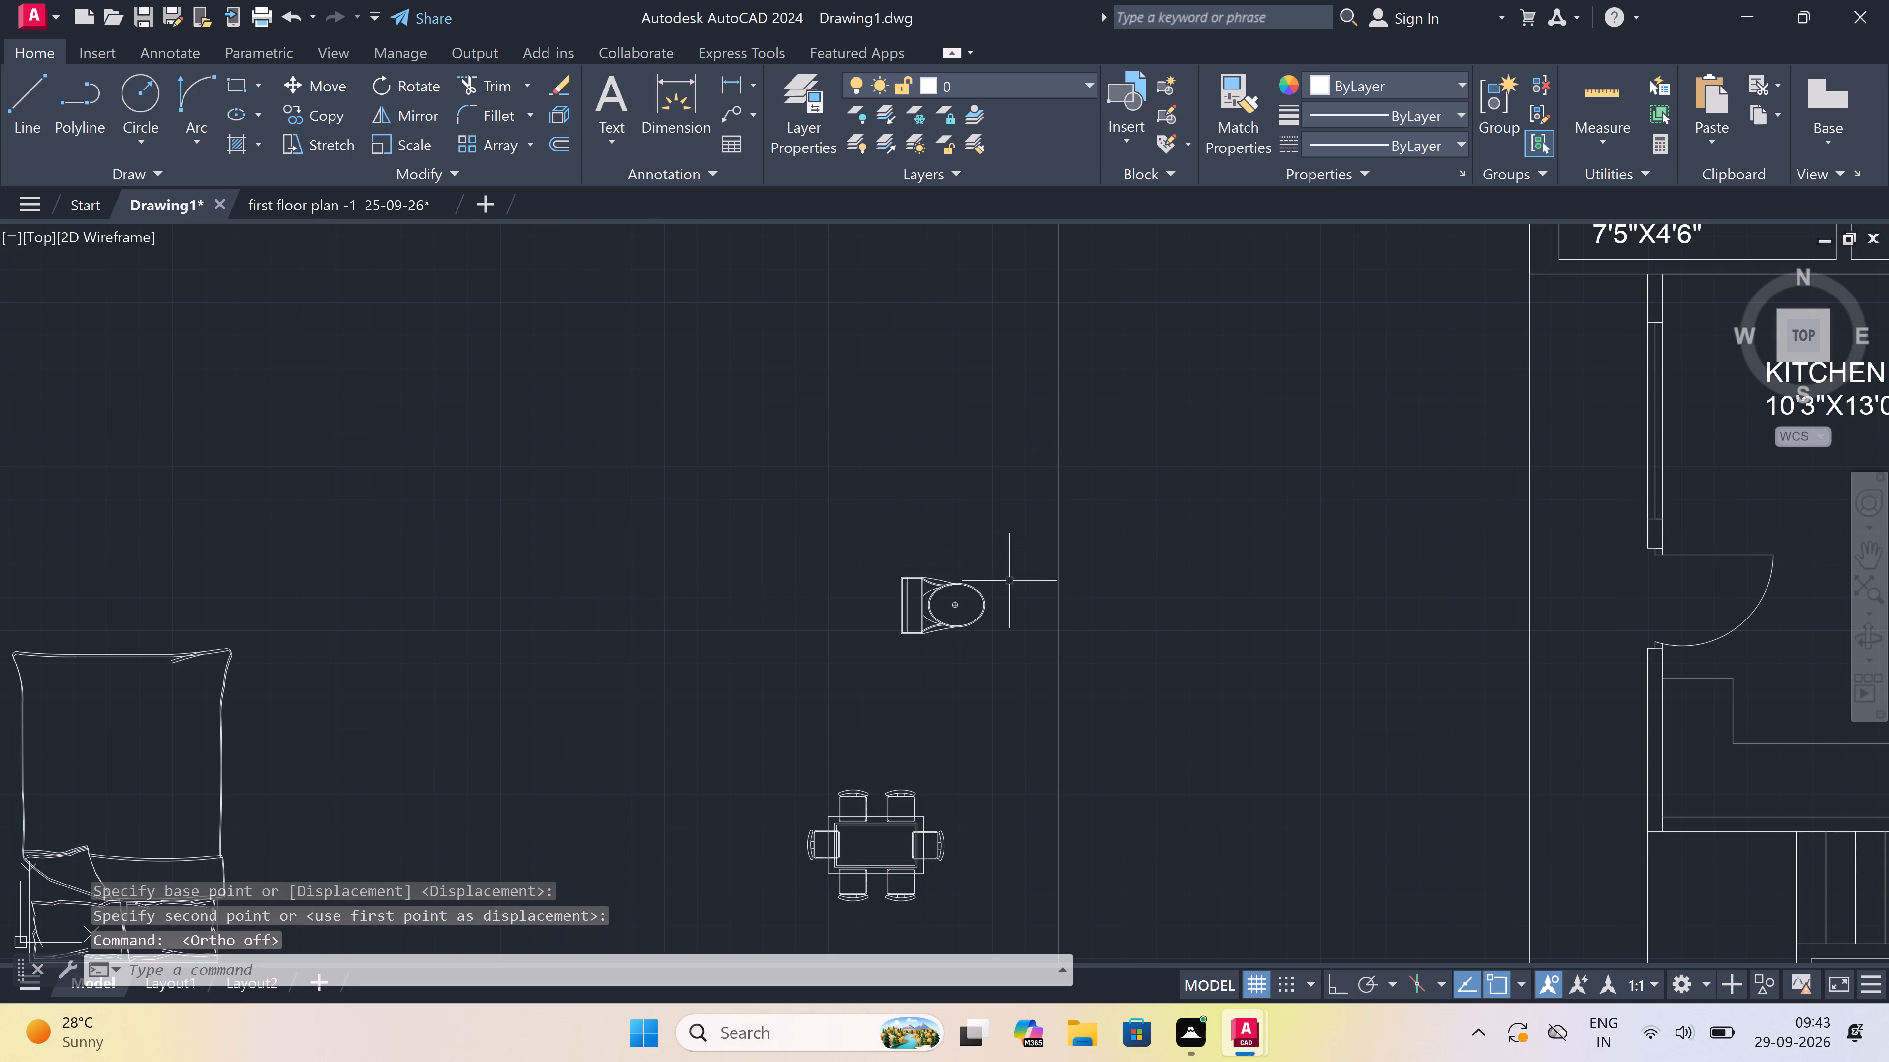
pyautogui.click(943, 621)
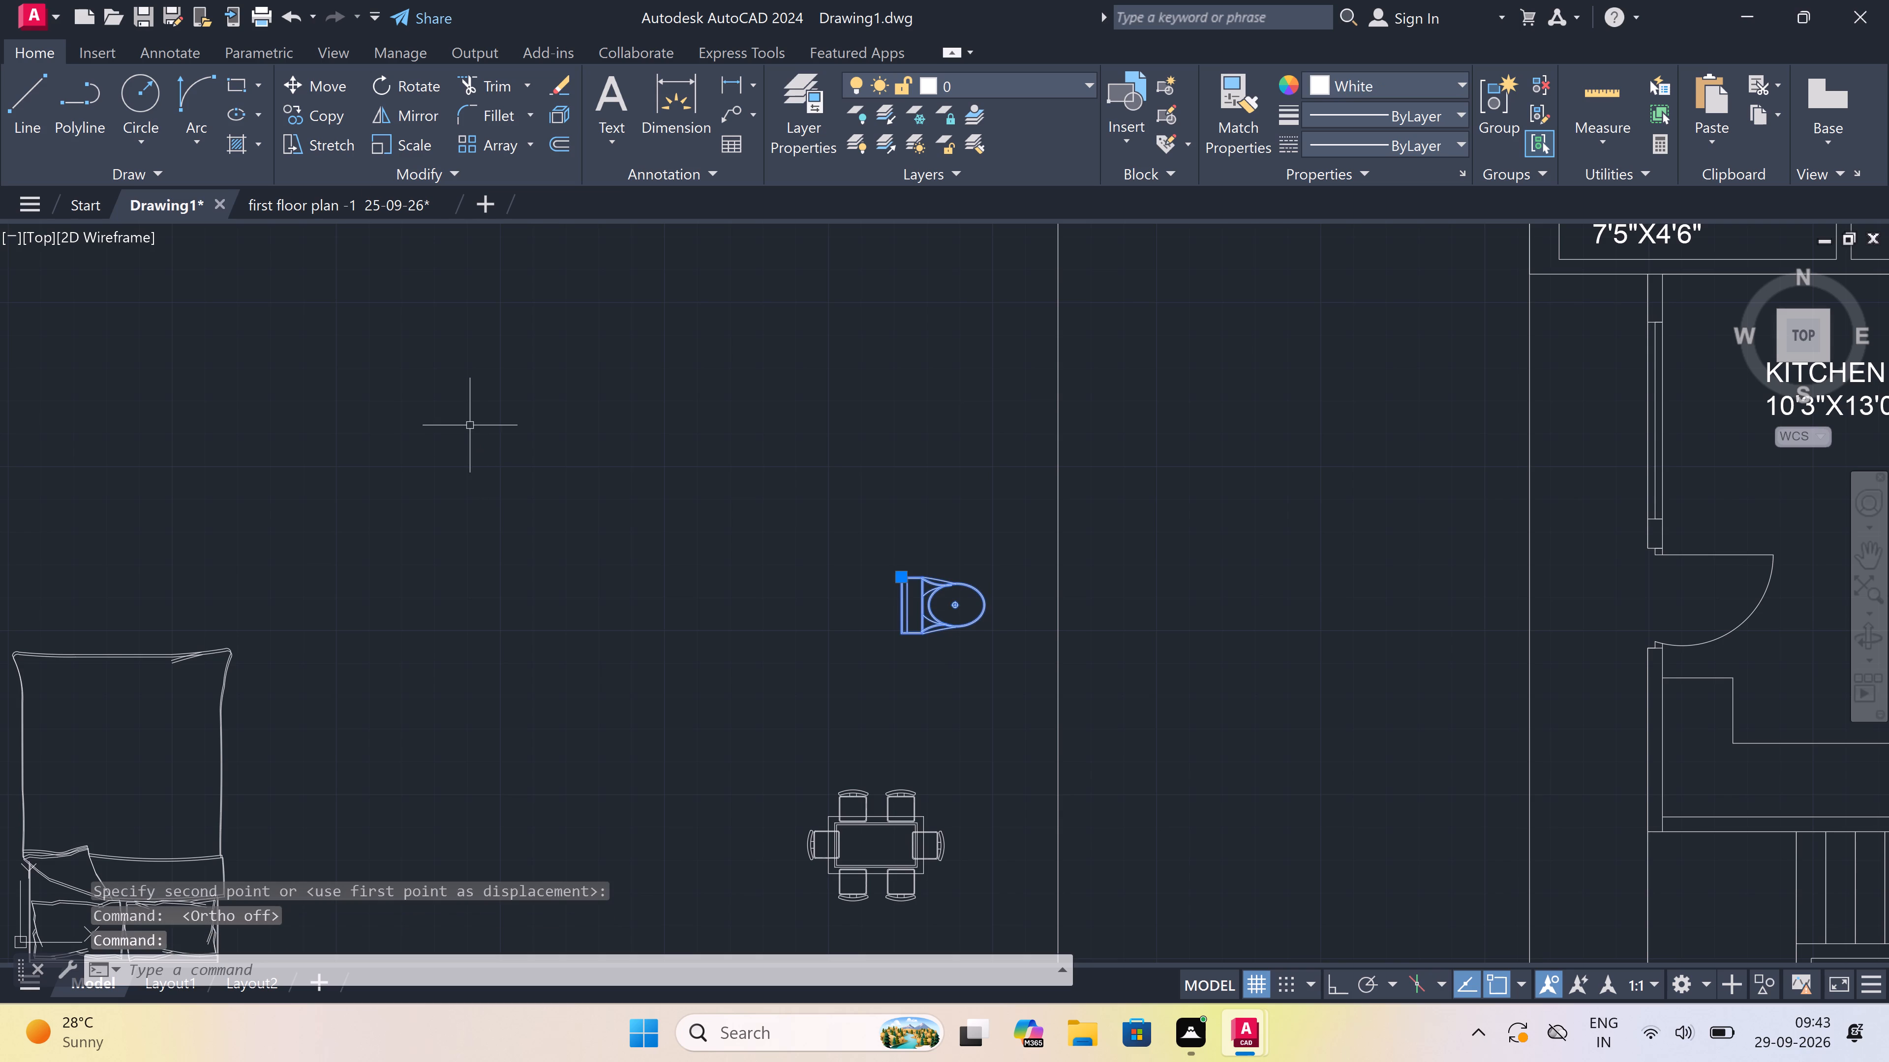
pyautogui.click(327, 90)
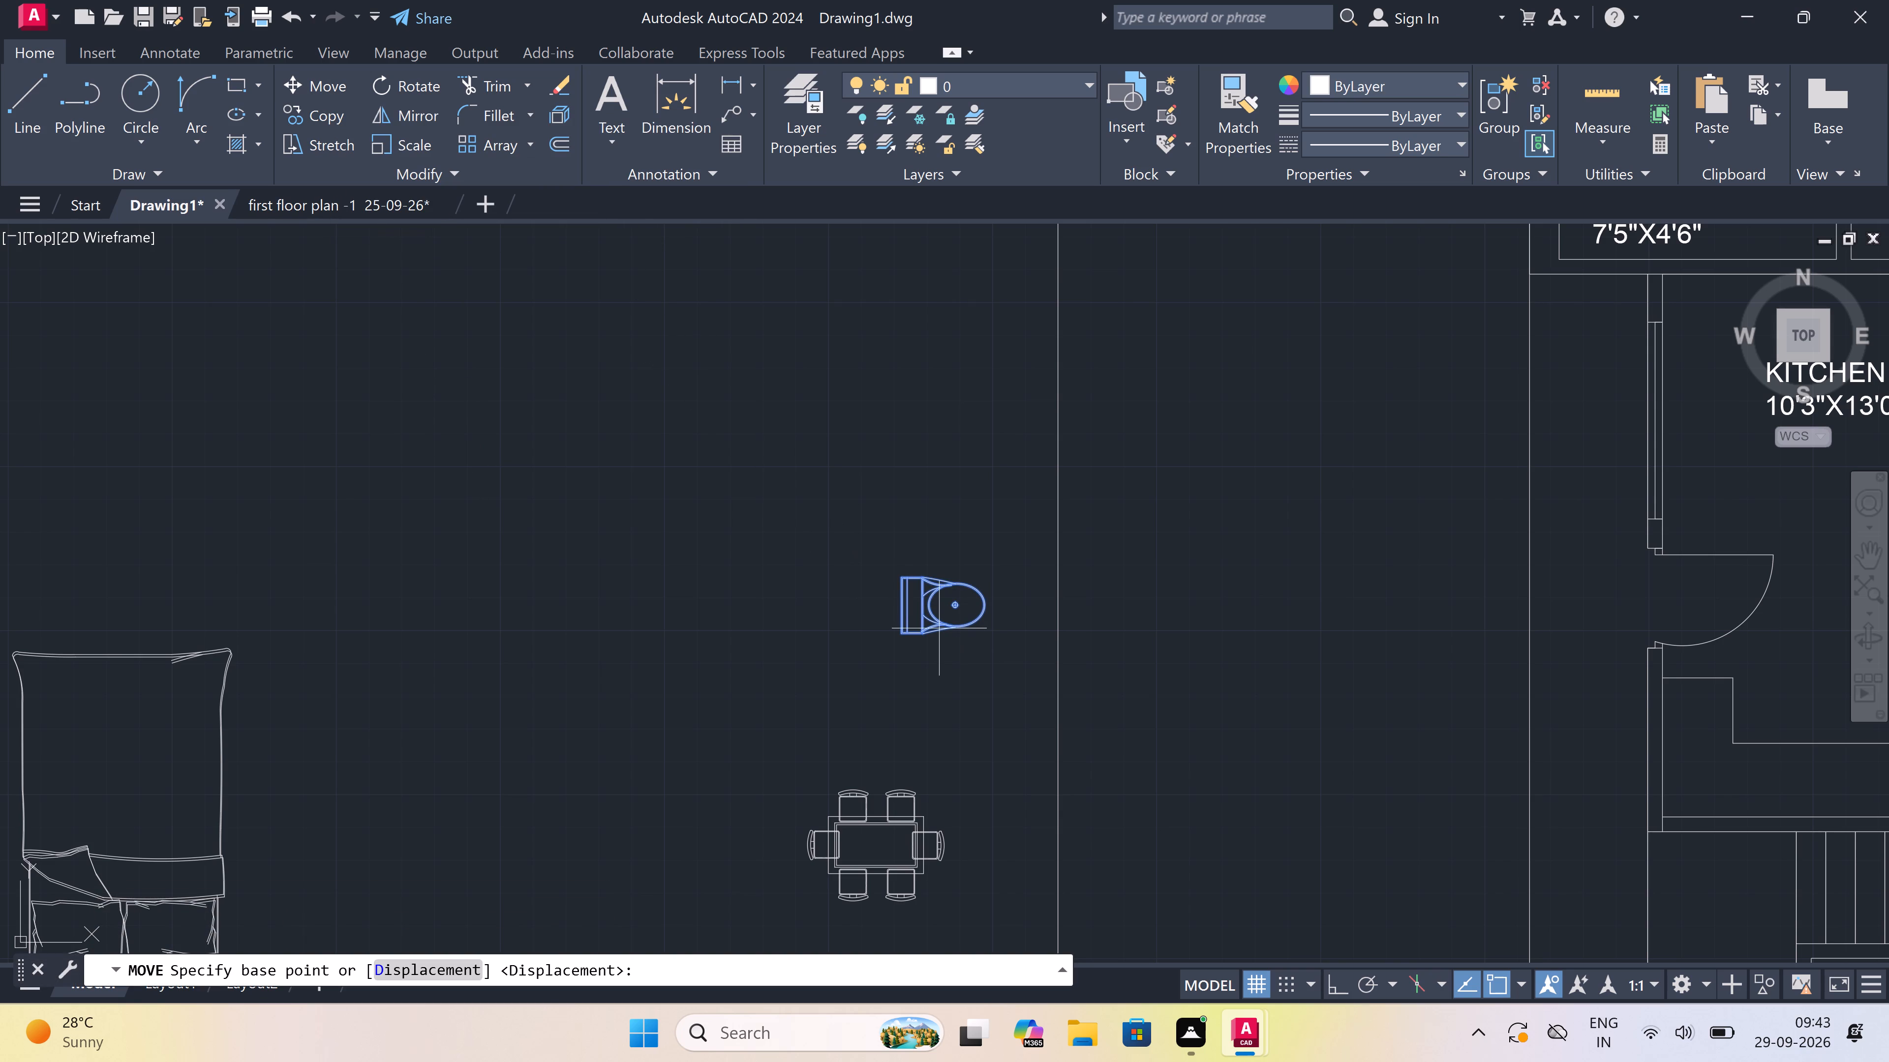
pyautogui.click(910, 610)
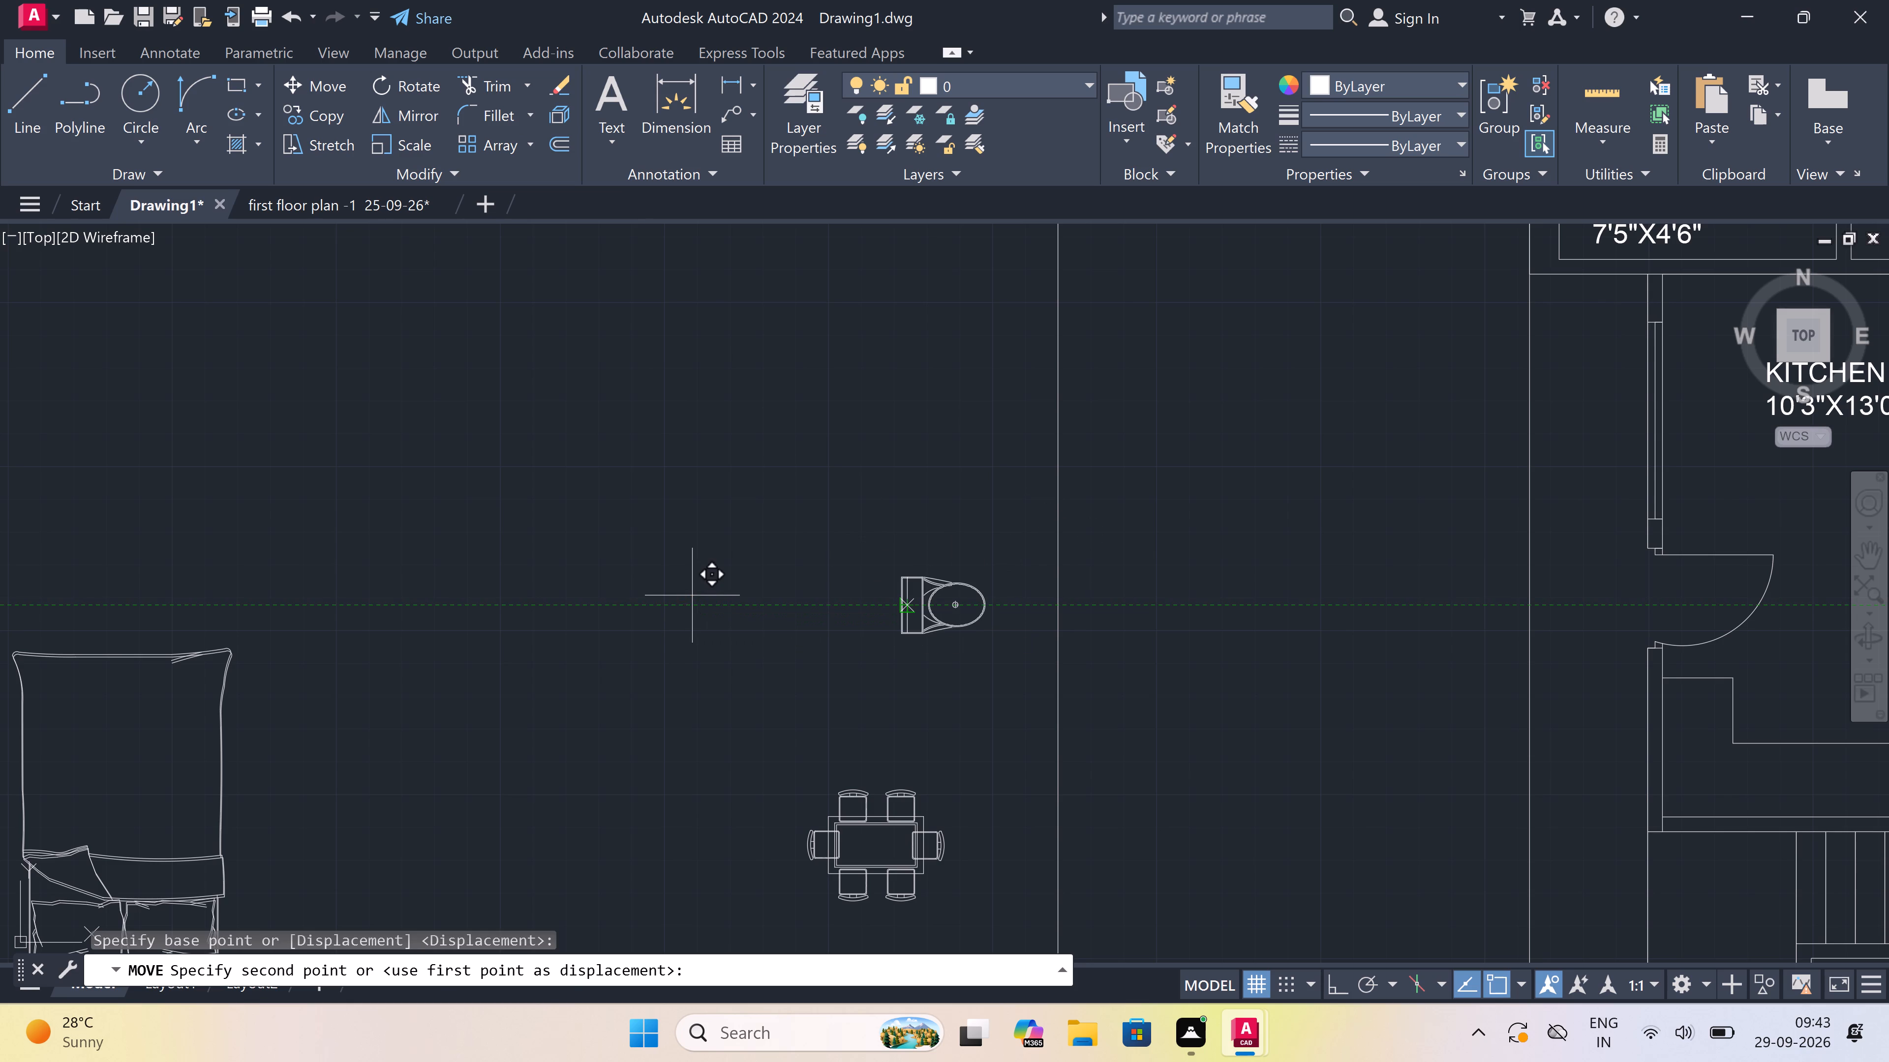
pyautogui.keyDown('ctrl'); pyautogui.scroll(-5, 947, 550); pyautogui.keyUp('ctrl')
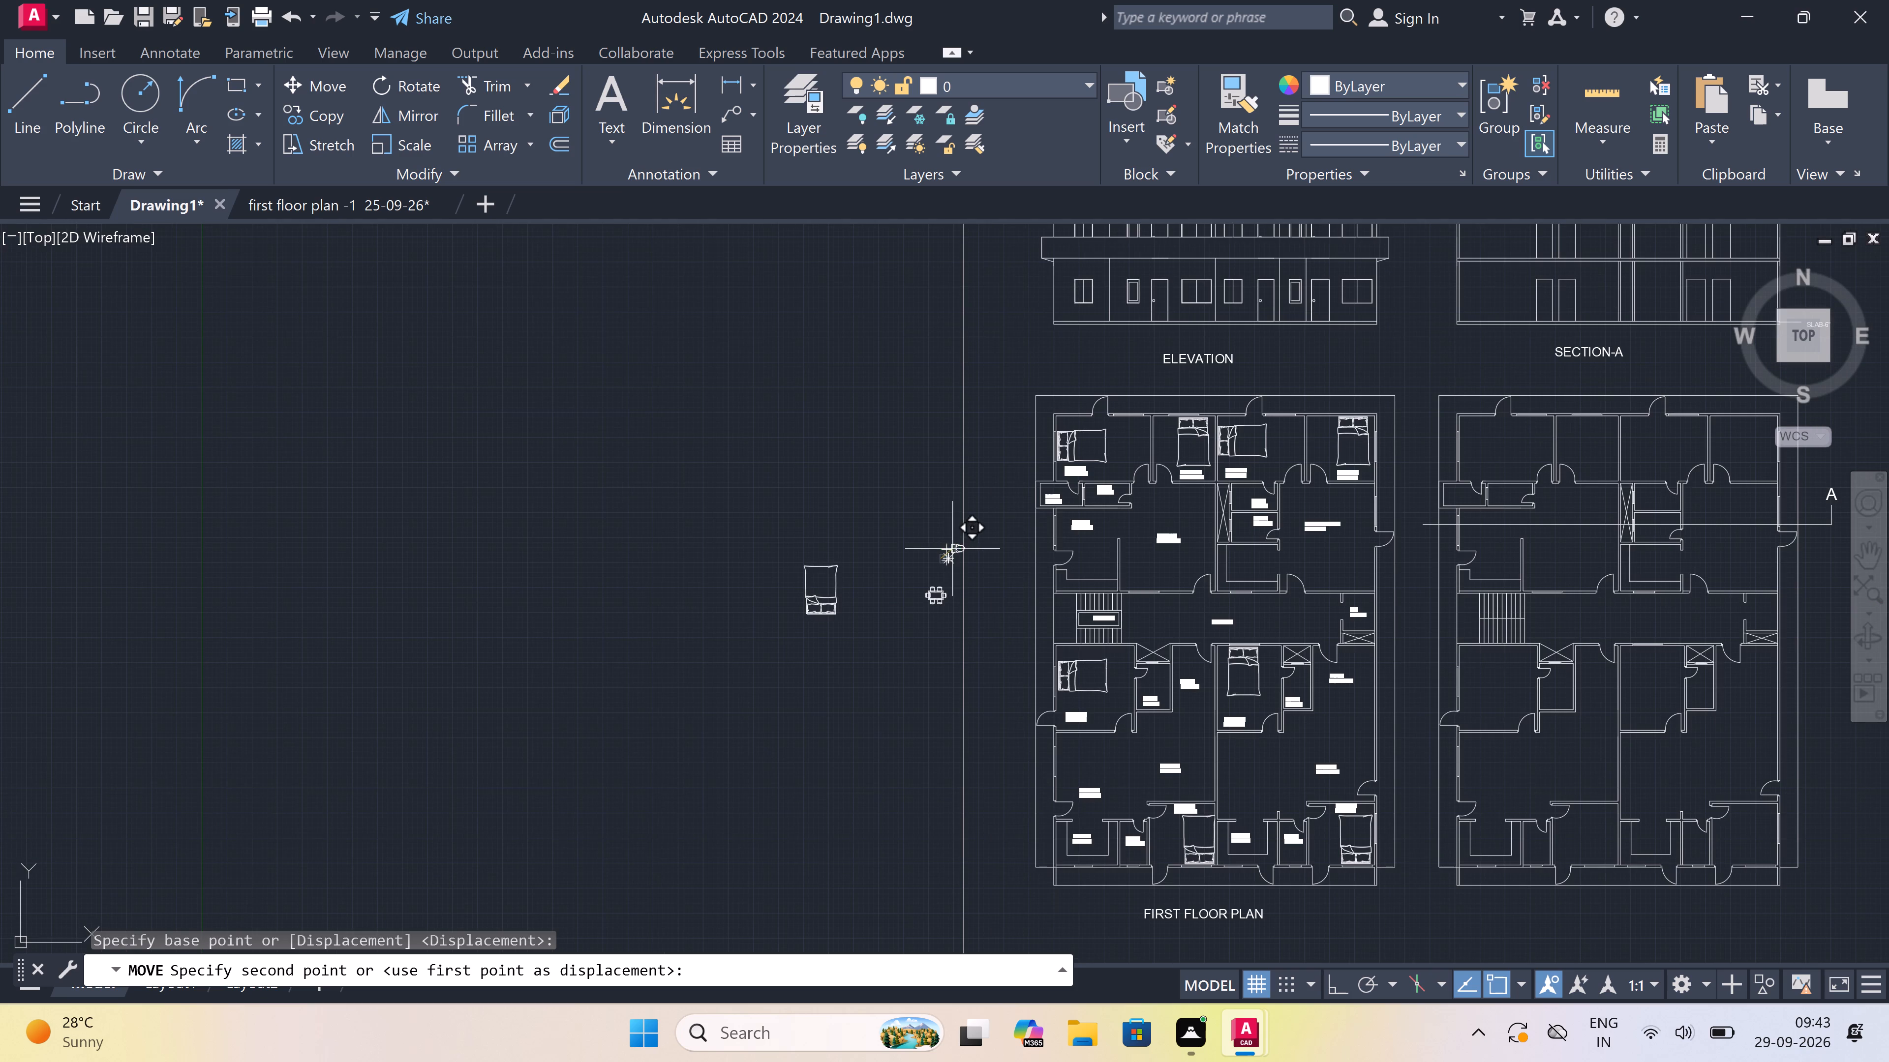
pyautogui.keyDown('ctrl'); pyautogui.scroll(3, 1250, 498); pyautogui.keyUp('ctrl')
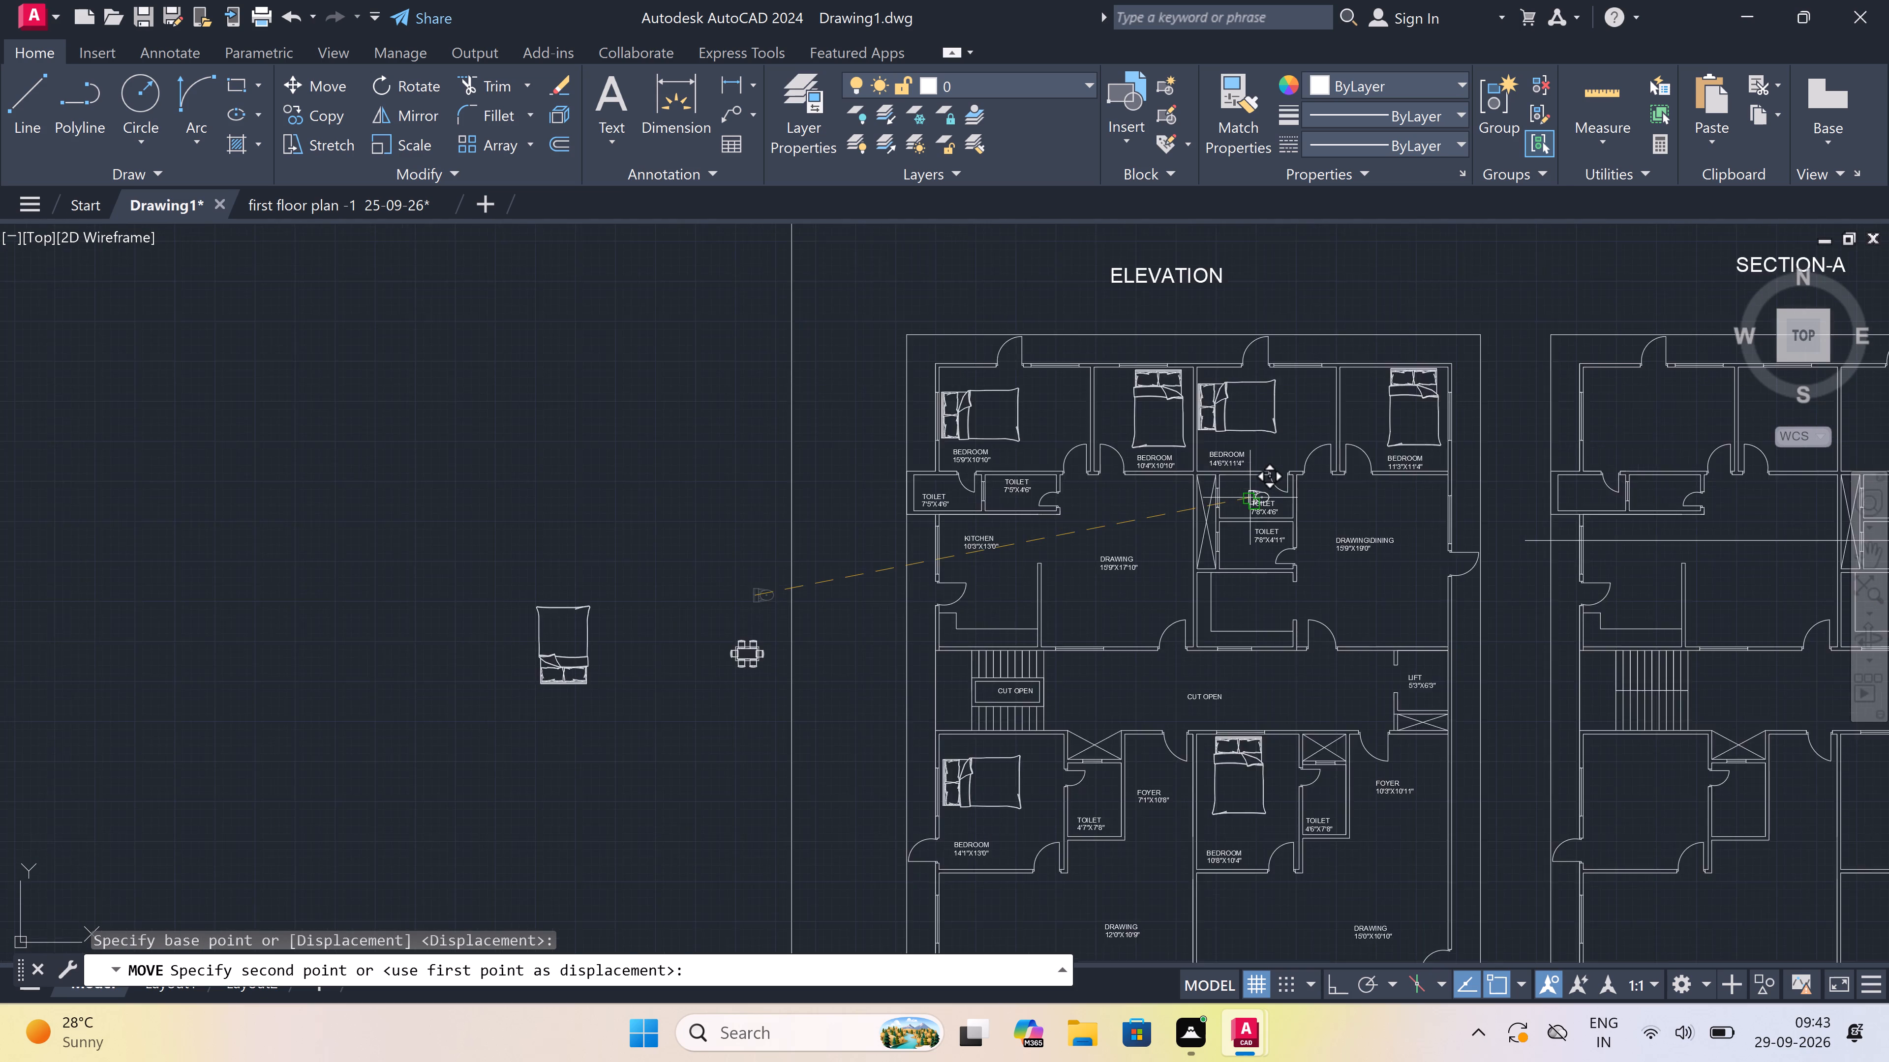
pyautogui.keyDown('ctrl'); pyautogui.scroll(1, 1250, 498); pyautogui.keyUp('ctrl')
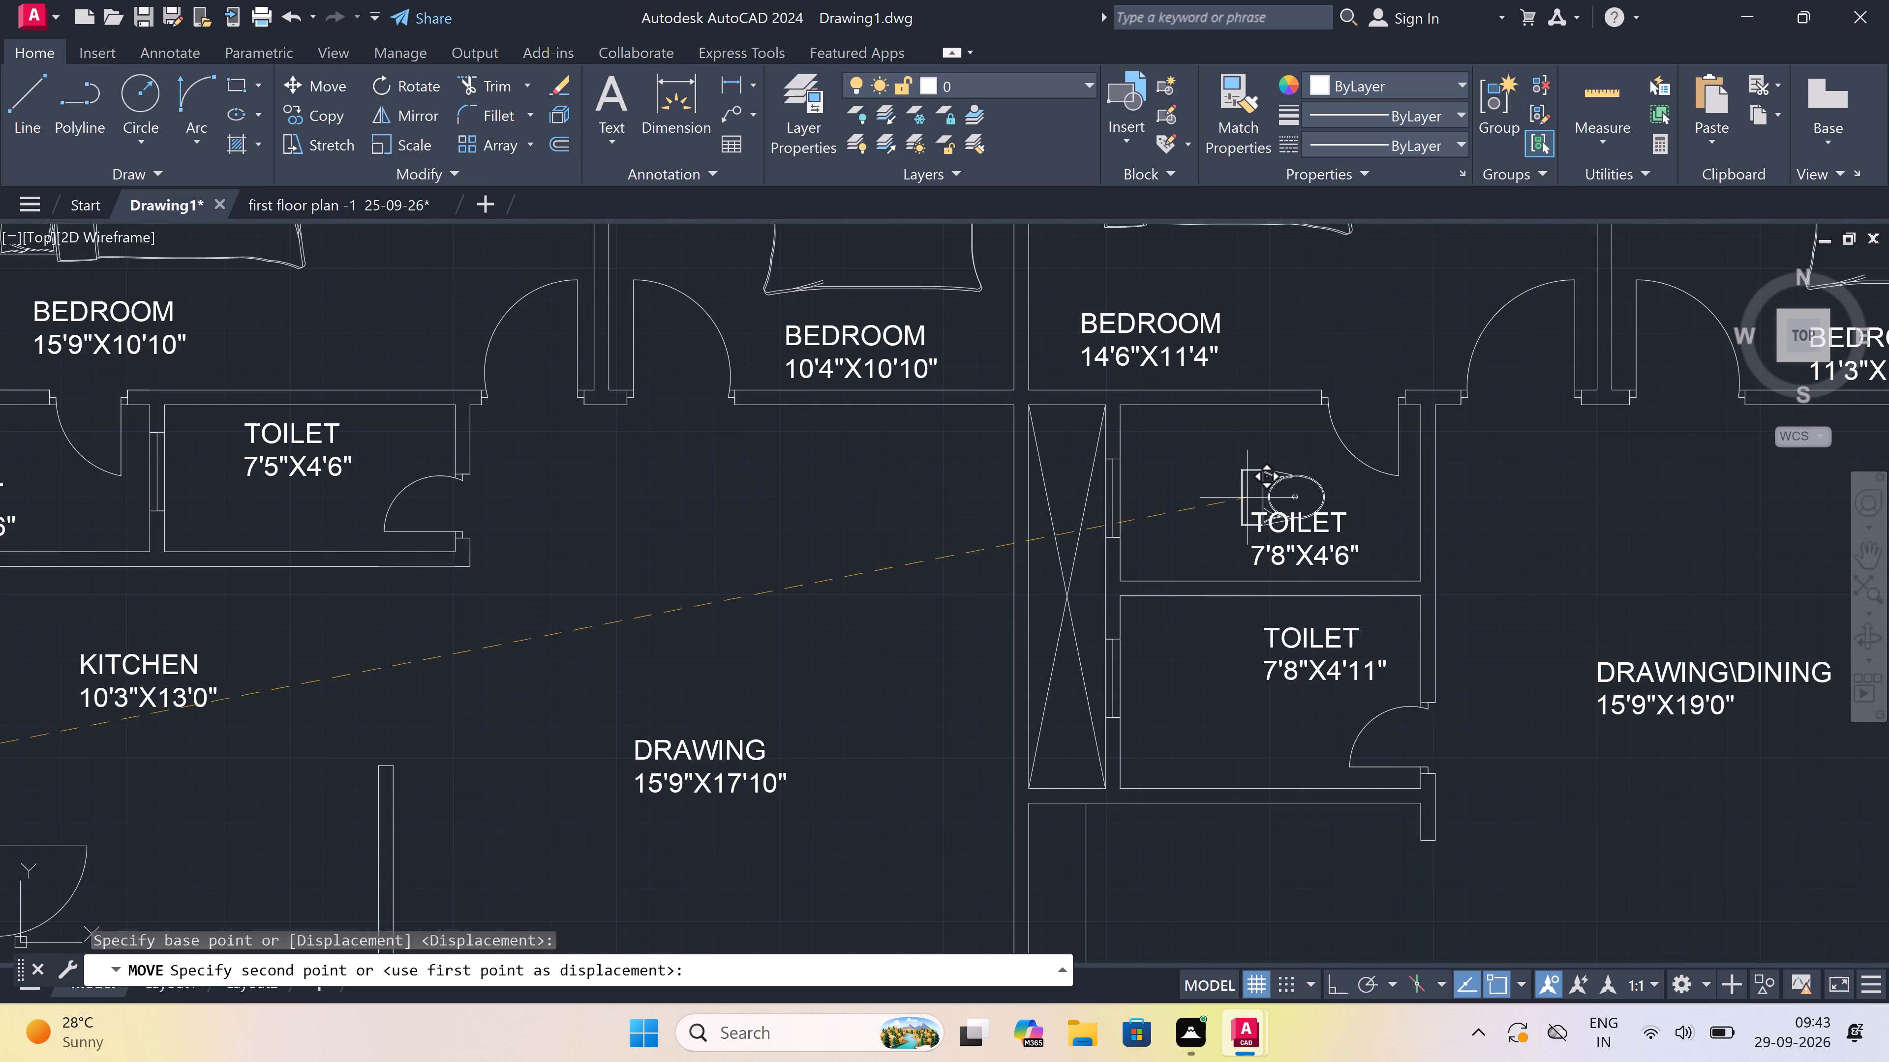
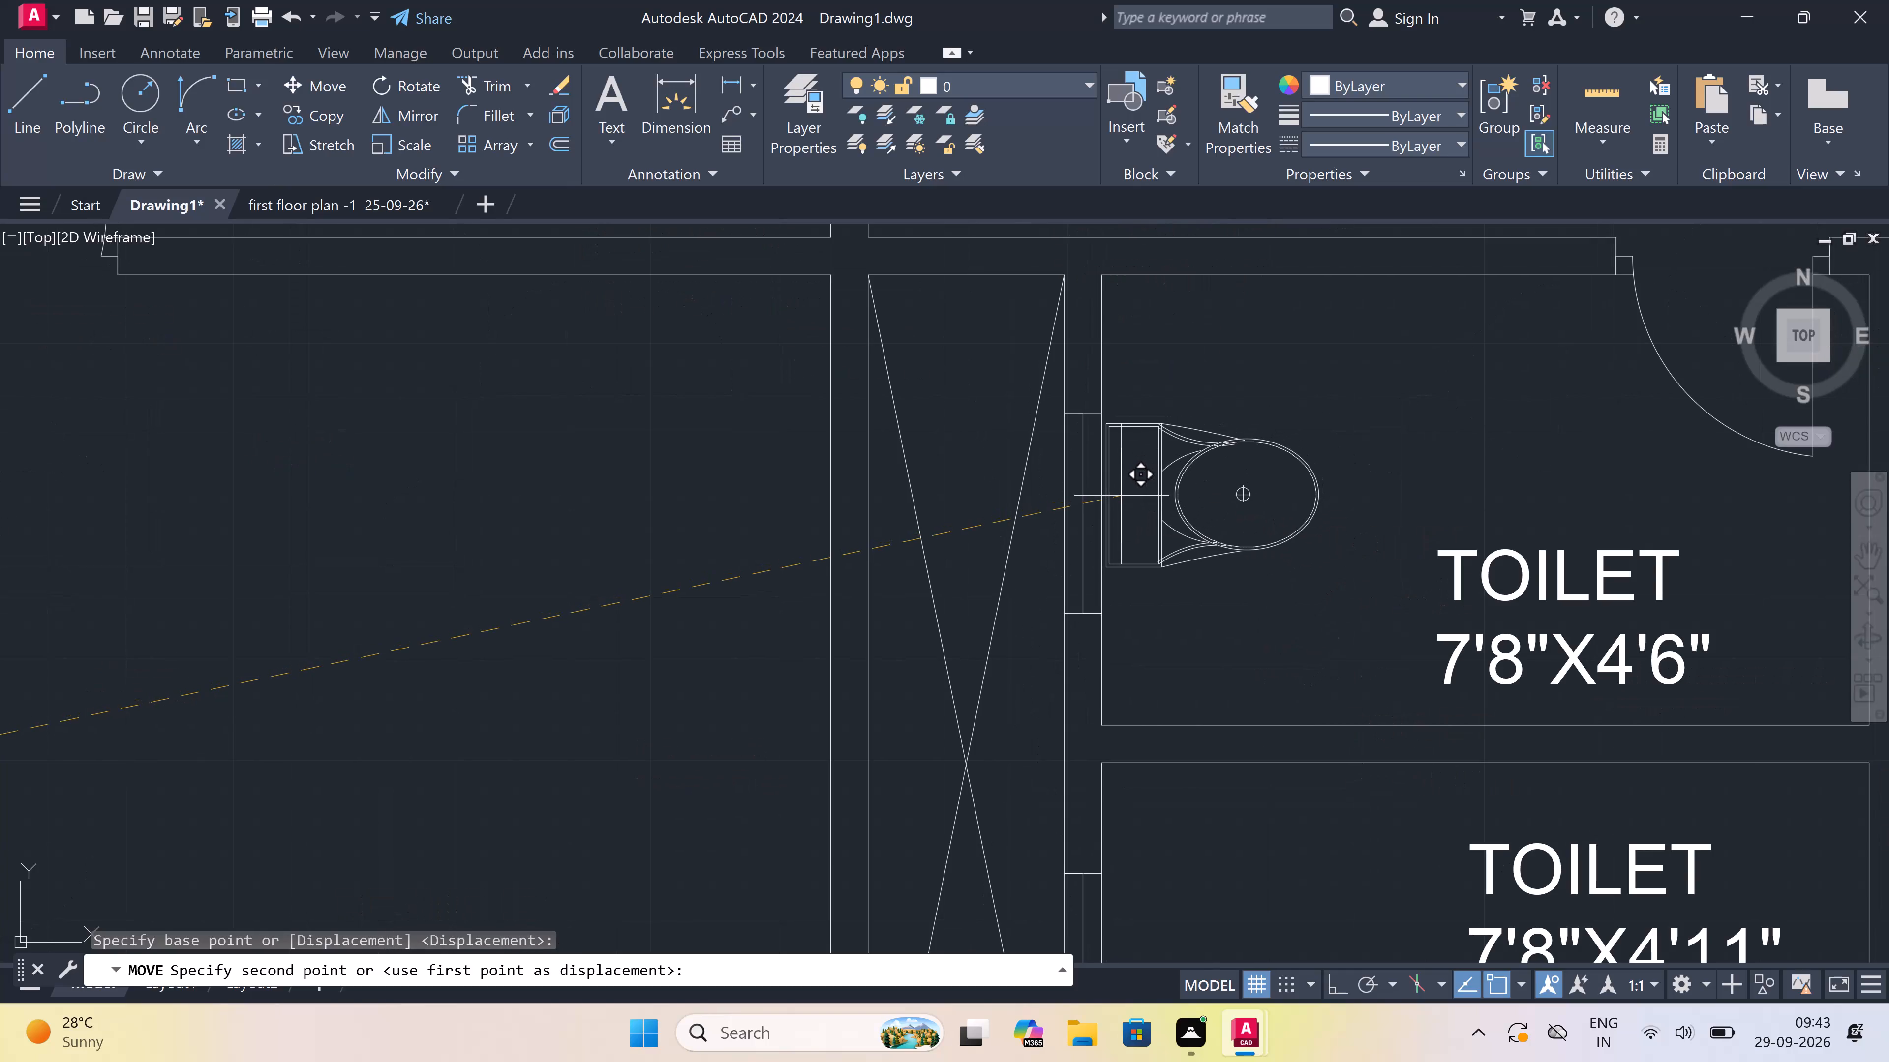
# Place the WC being moved with its tank against the west wall window of the 7'8"X4'6" toilet.
pyautogui.click(1121, 496)
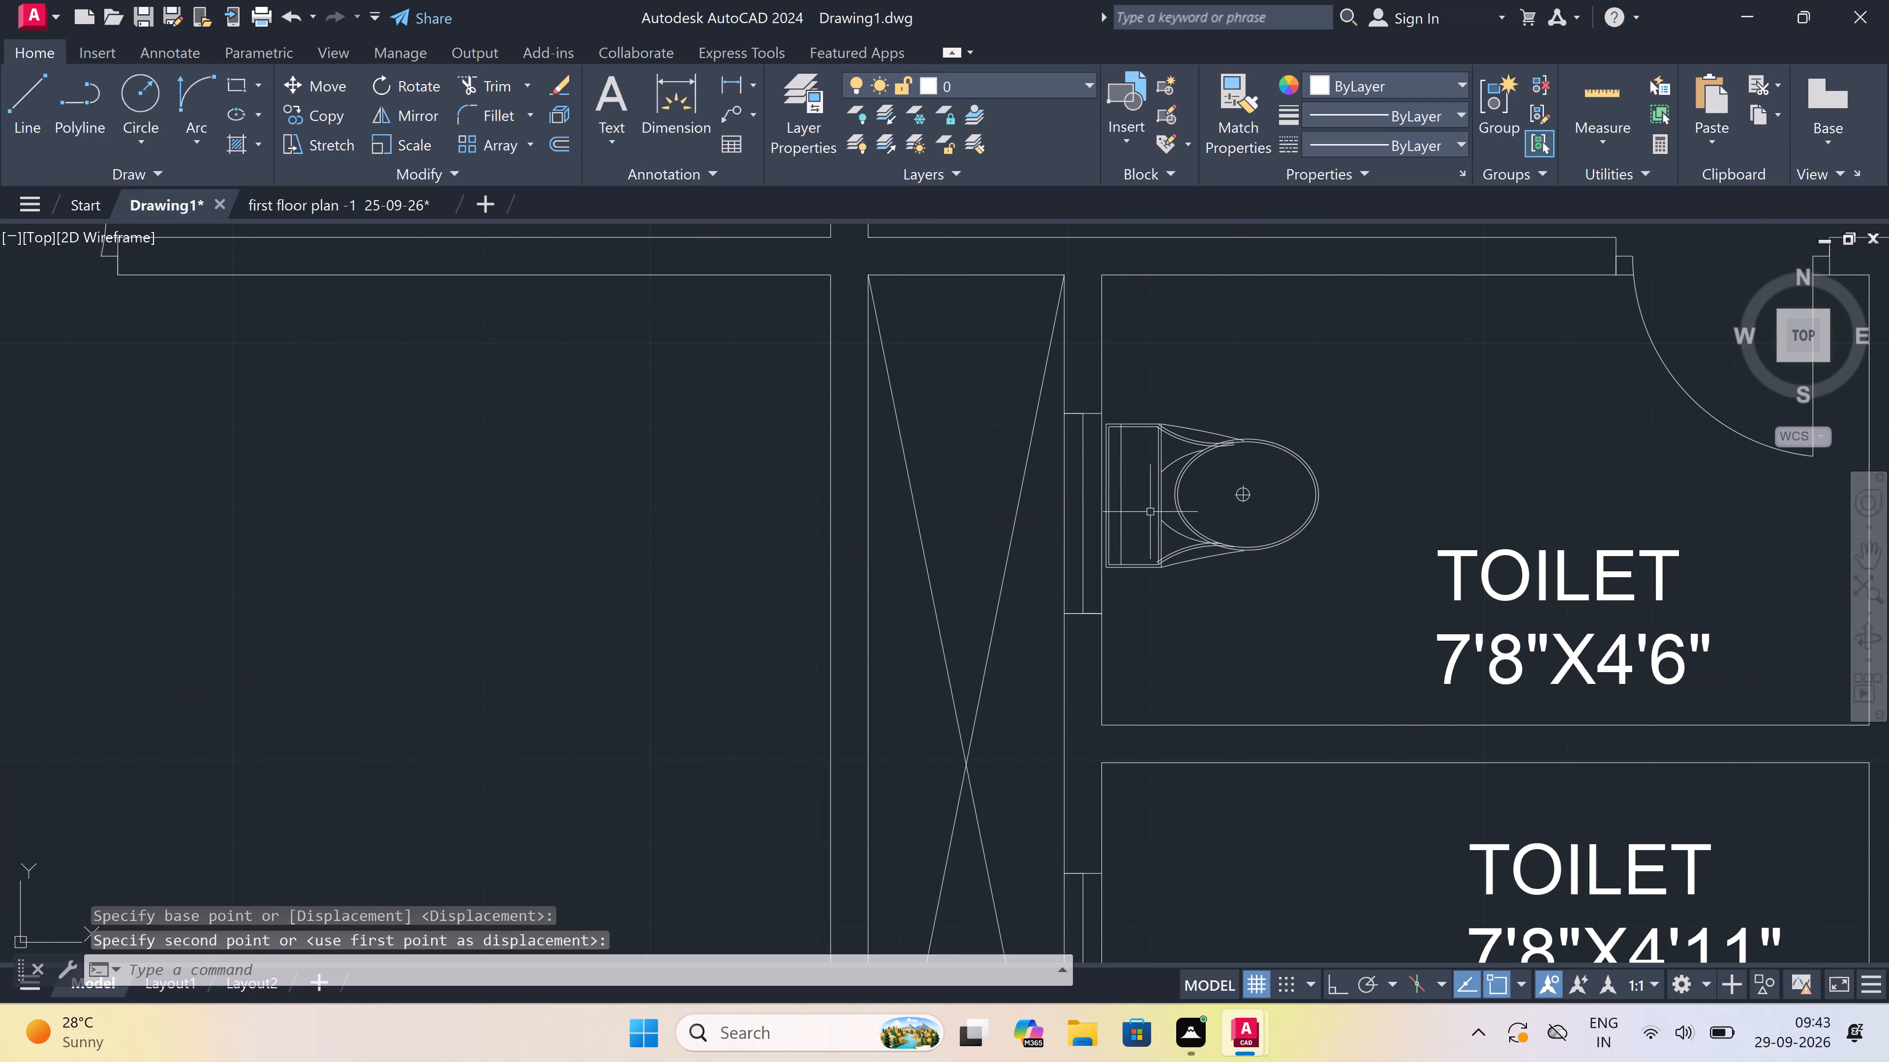
# Copy the WC from the 7'8"X4'6" toilet to the west wall of the adjoining 7'8"X4'11" toilet.
pyautogui.click(1182, 502)
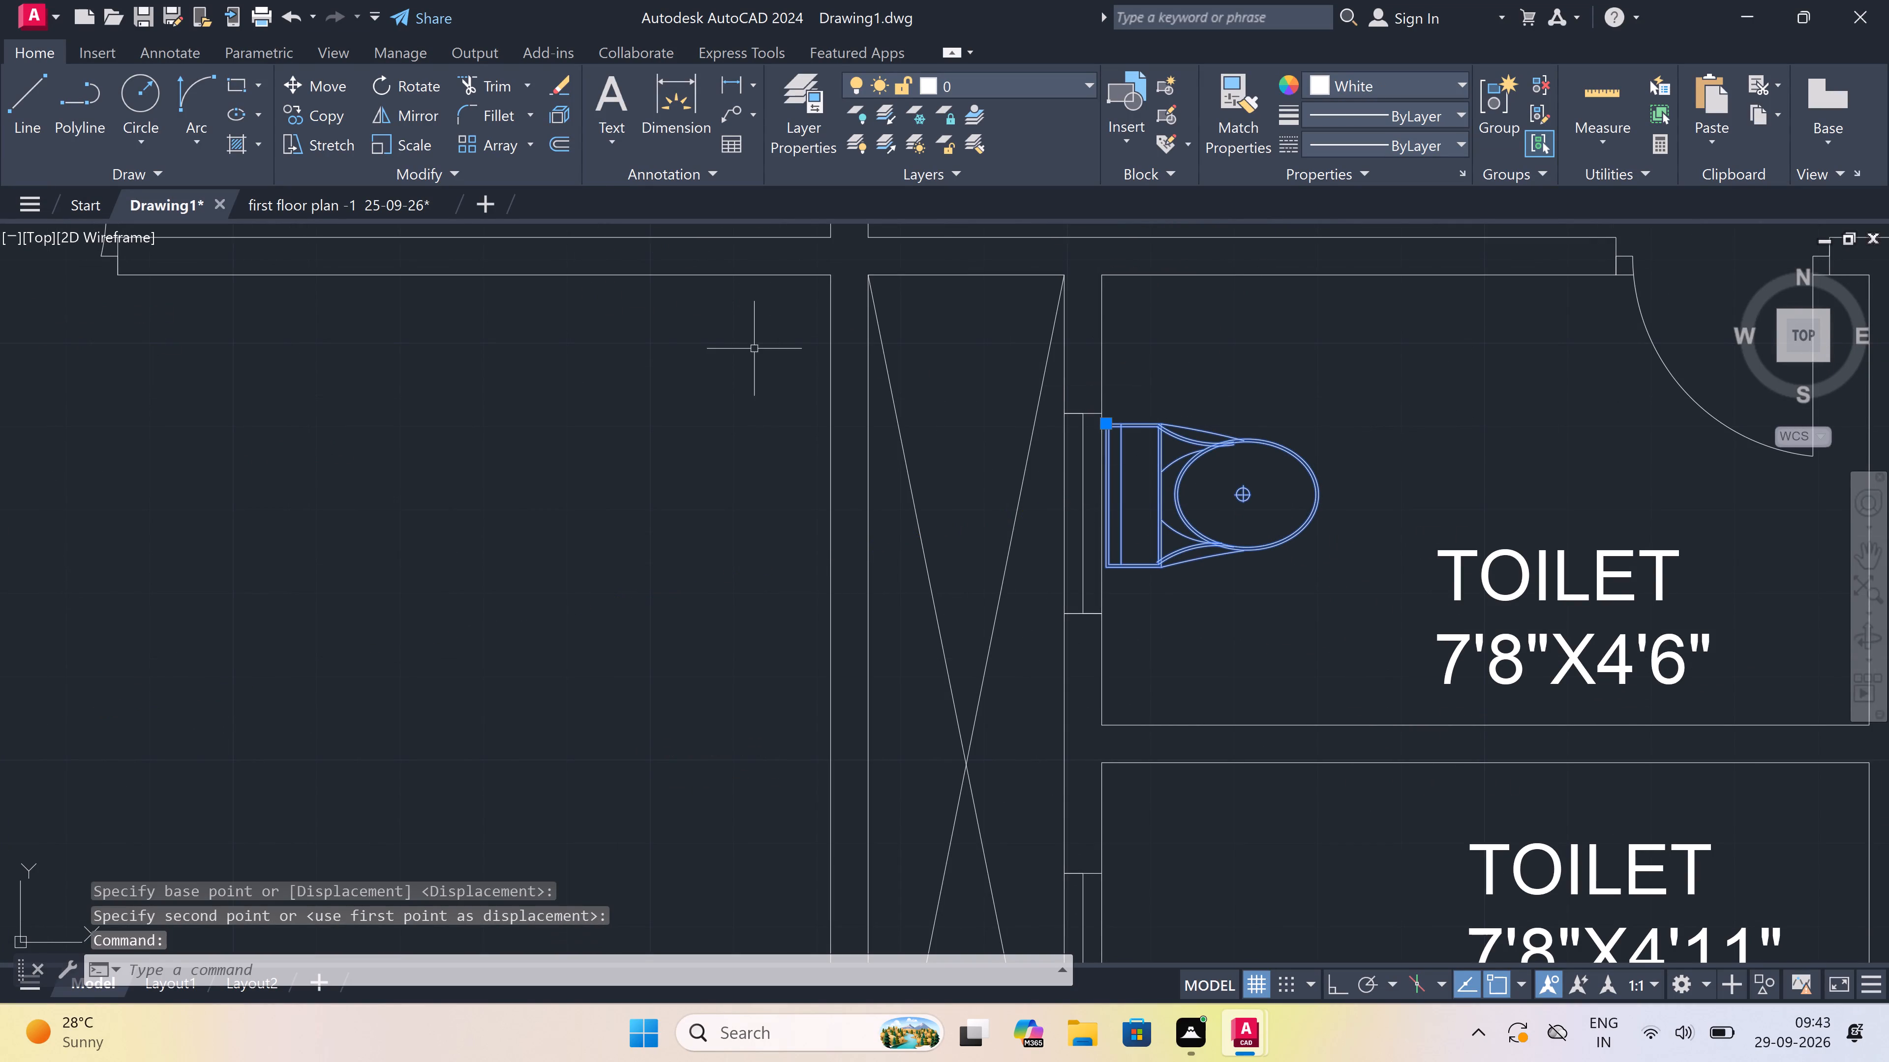
pyautogui.click(336, 114)
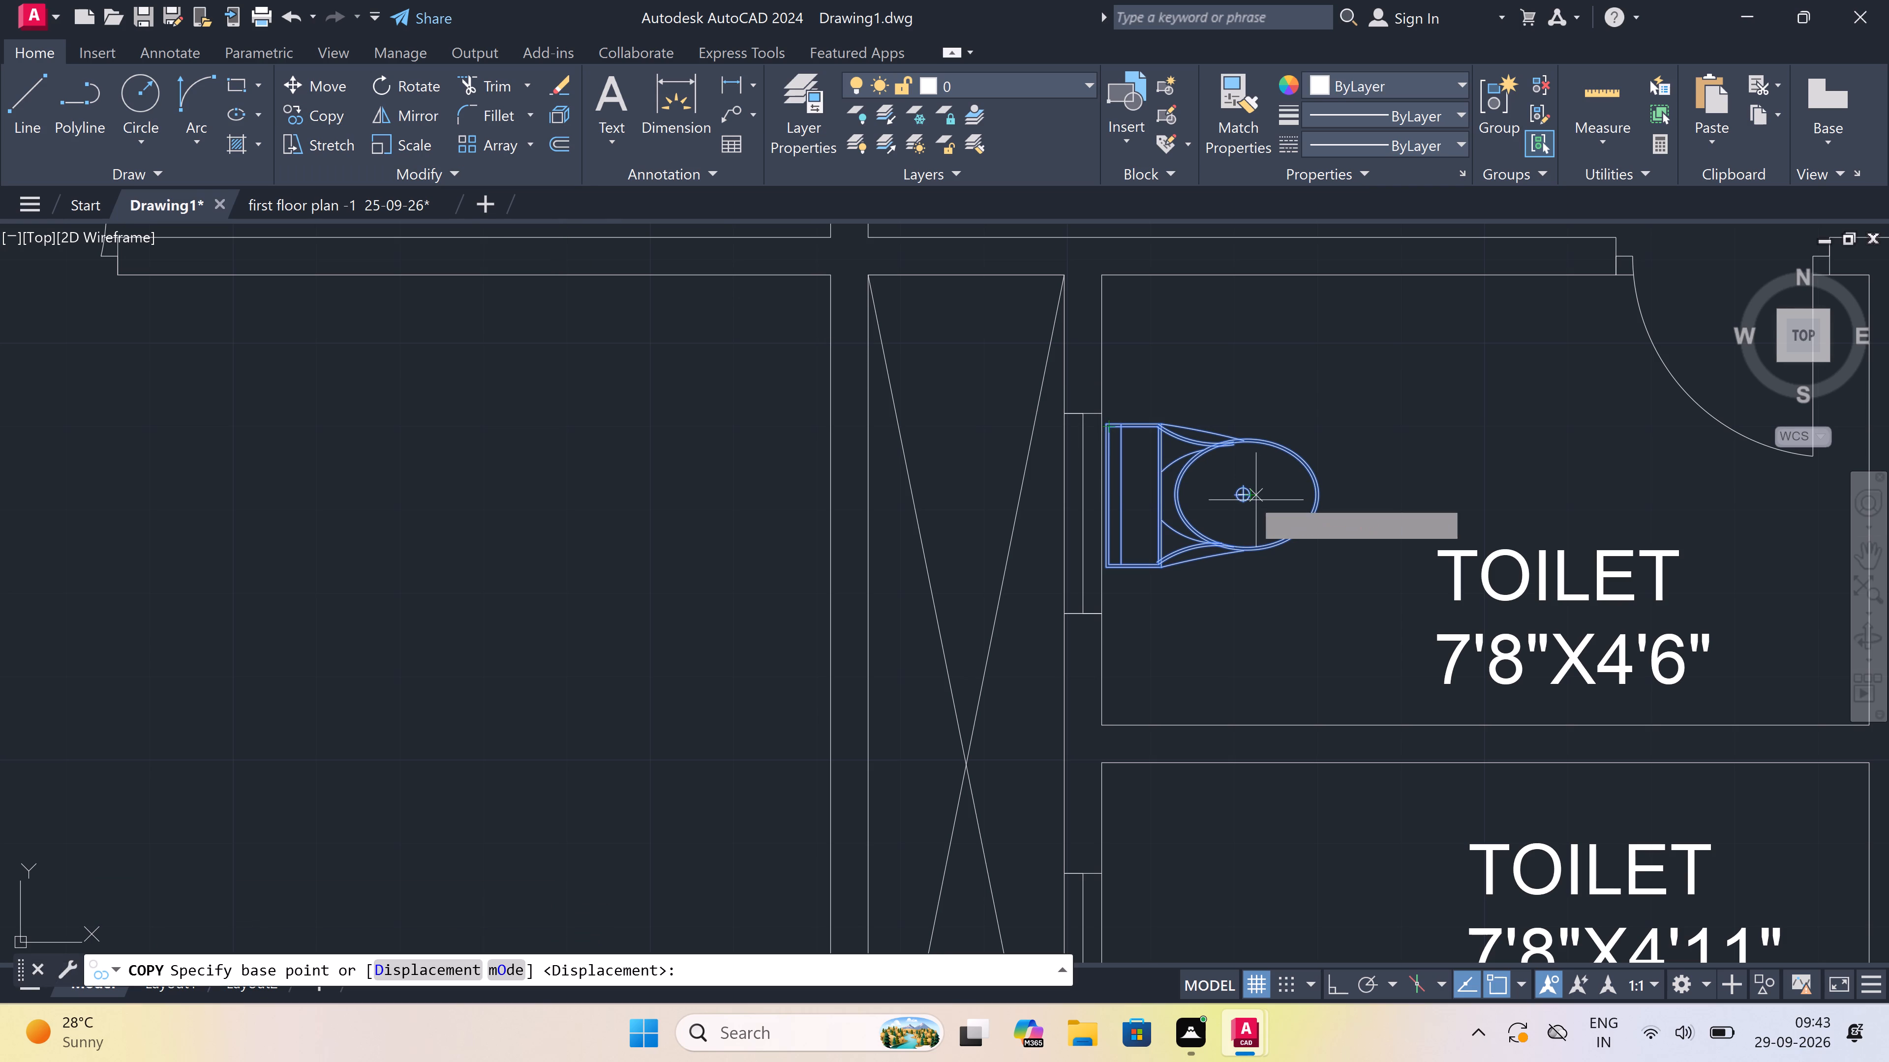
pyautogui.click(1160, 457)
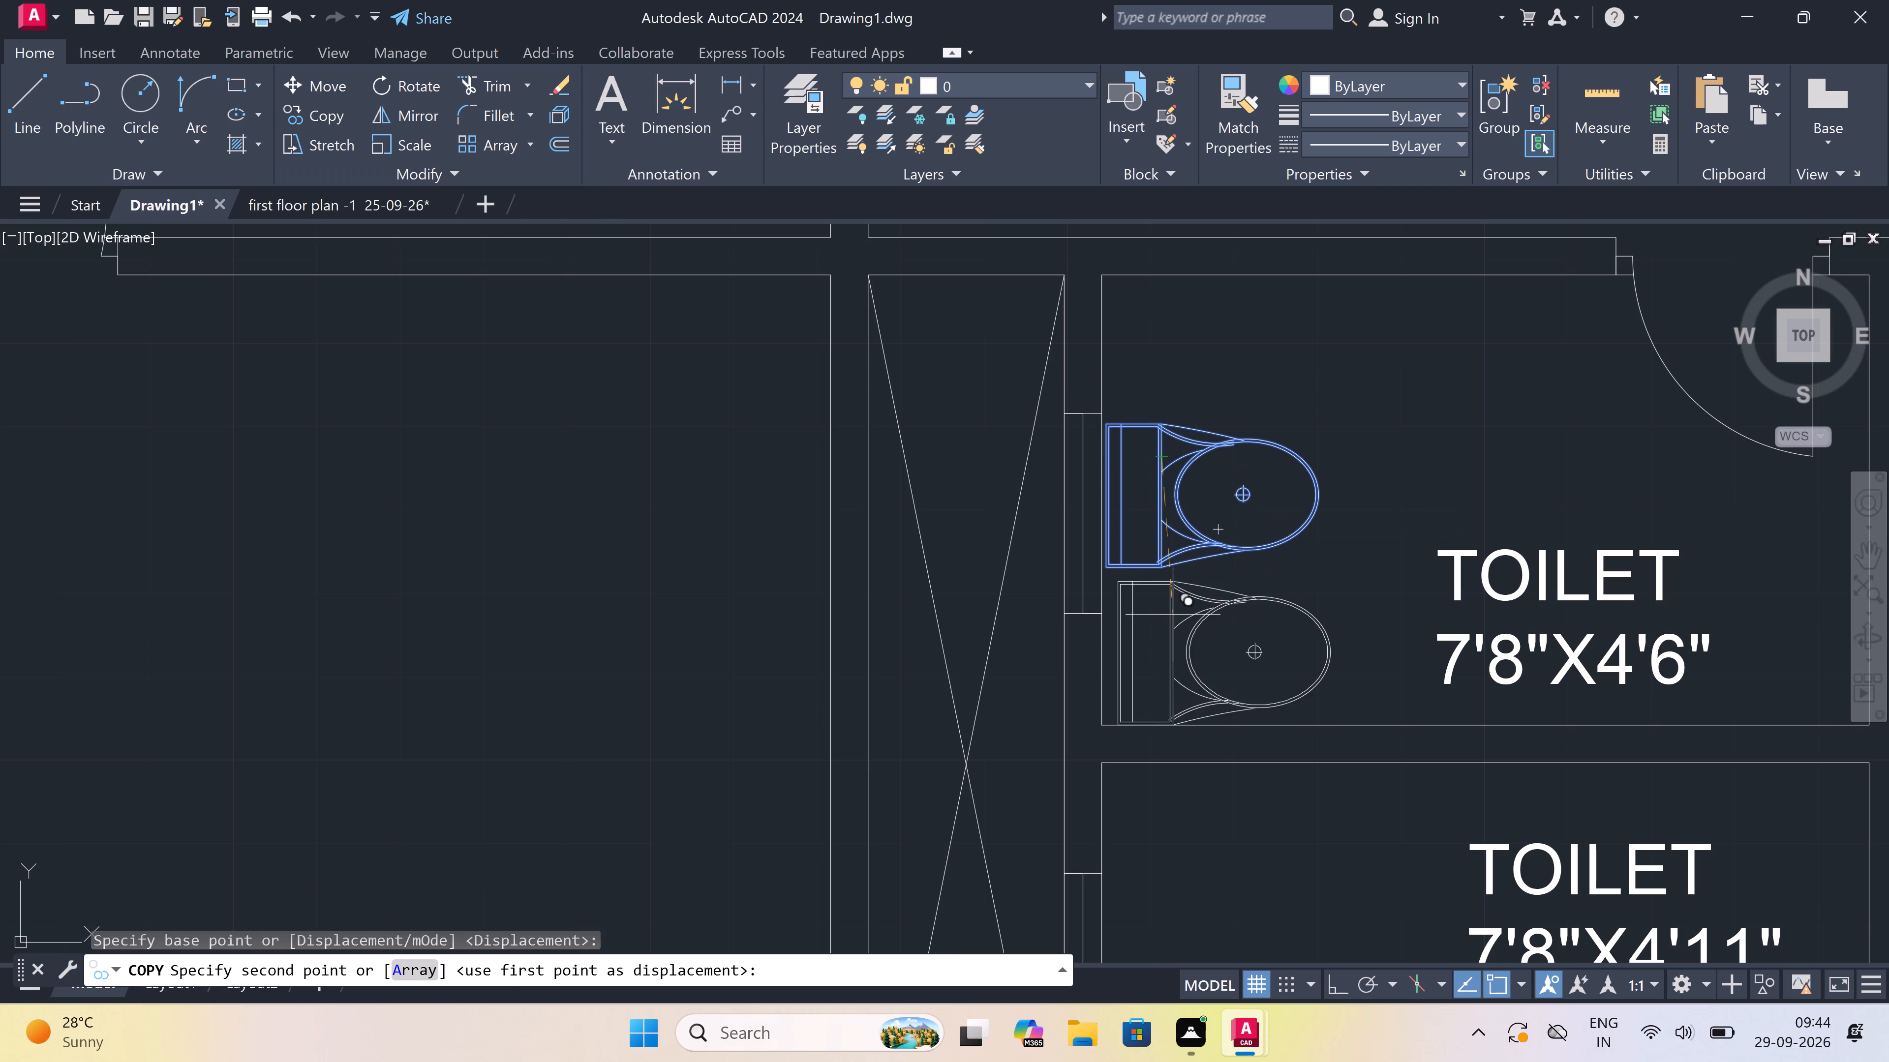
pyautogui.click(1194, 694)
pyautogui.keyDown('ctrl'); pyautogui.scroll(-5, 1194, 694); pyautogui.keyUp('ctrl')
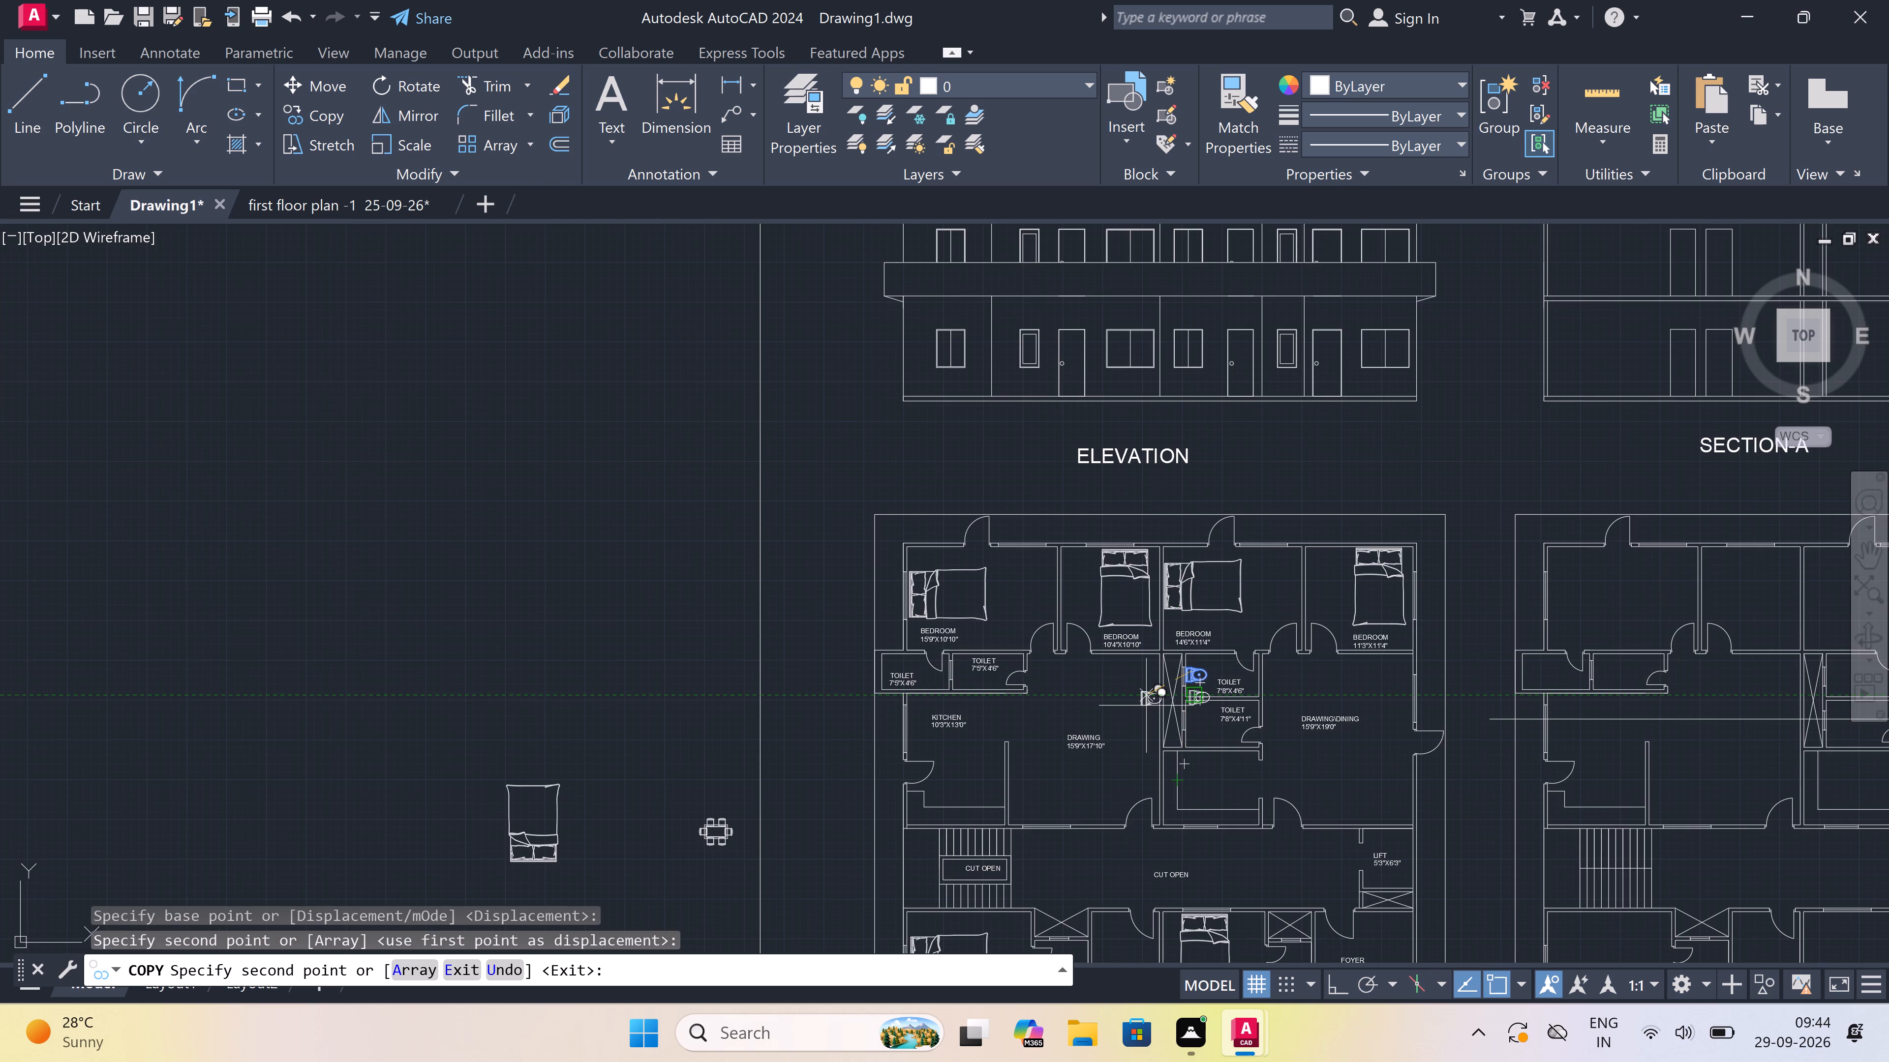
pyautogui.scroll(1, 1146, 706)
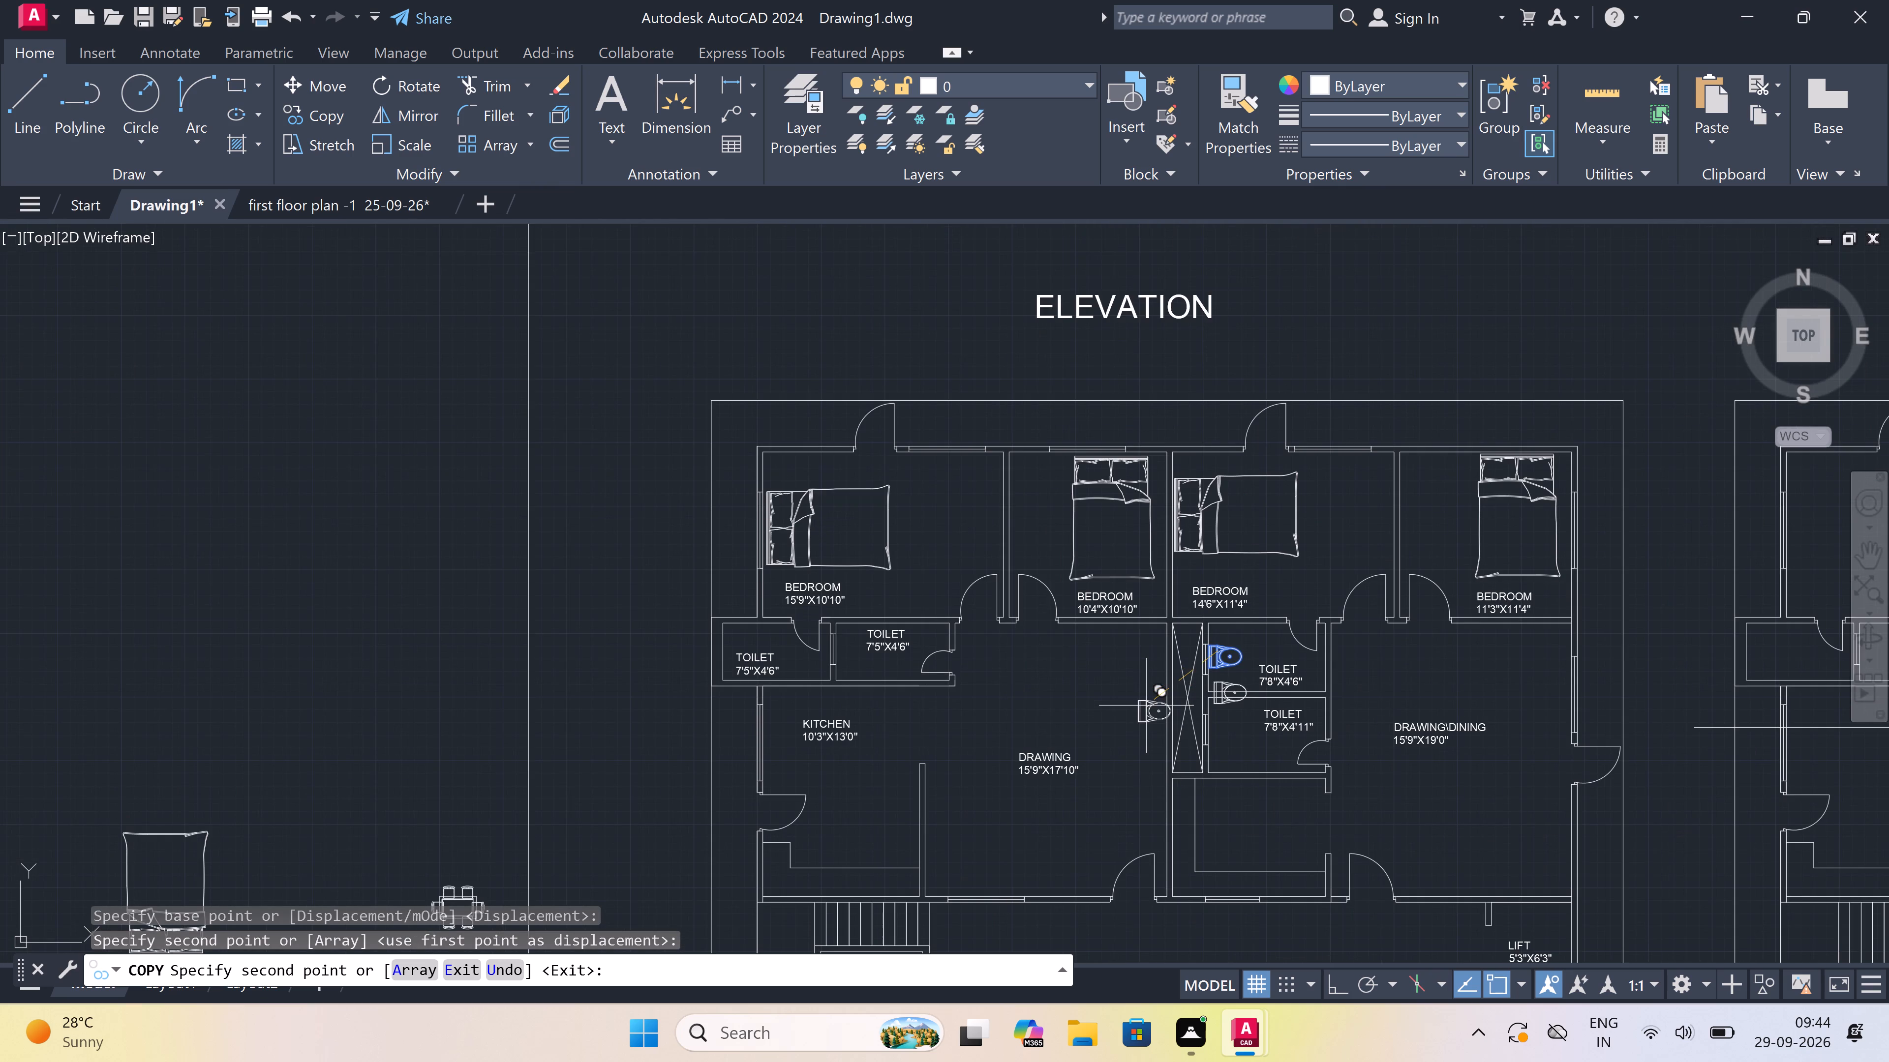
pyautogui.keyDown('ctrl'); pyautogui.scroll(4, 1283, 732); pyautogui.keyUp('ctrl')
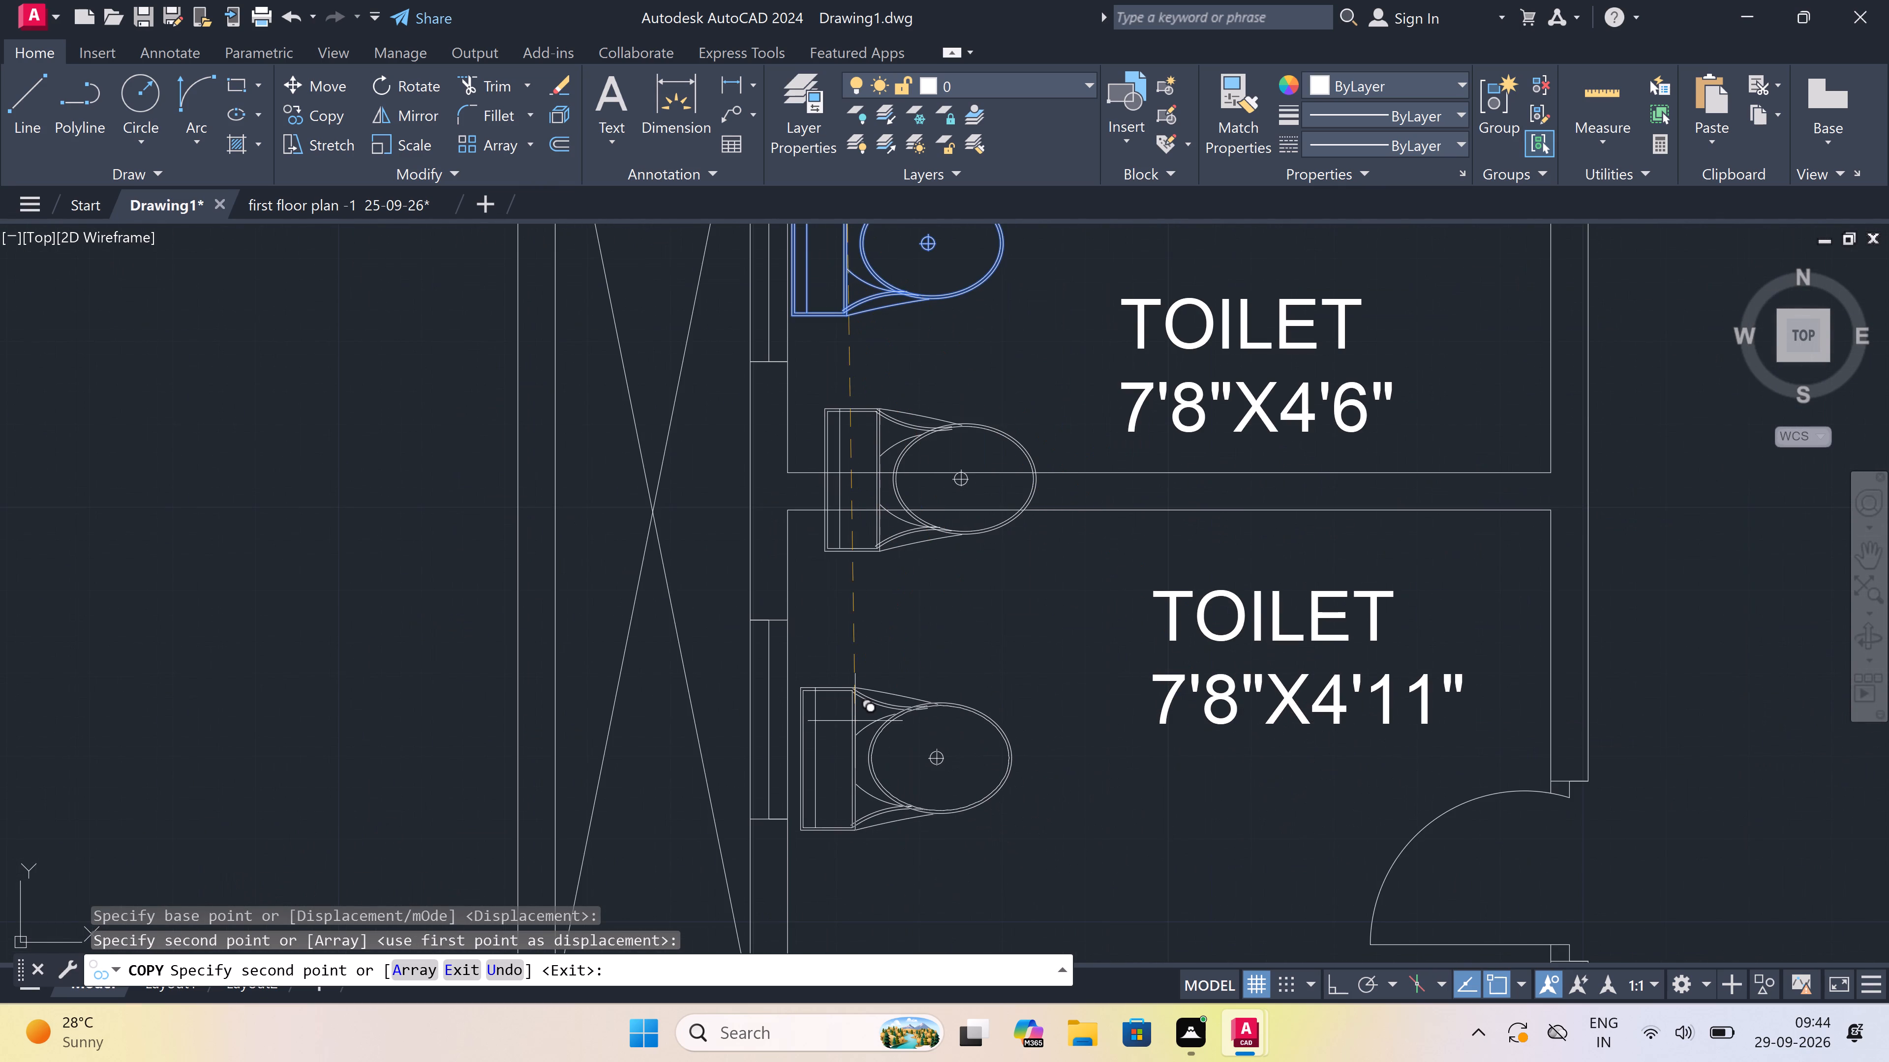
pyautogui.click(852, 717)
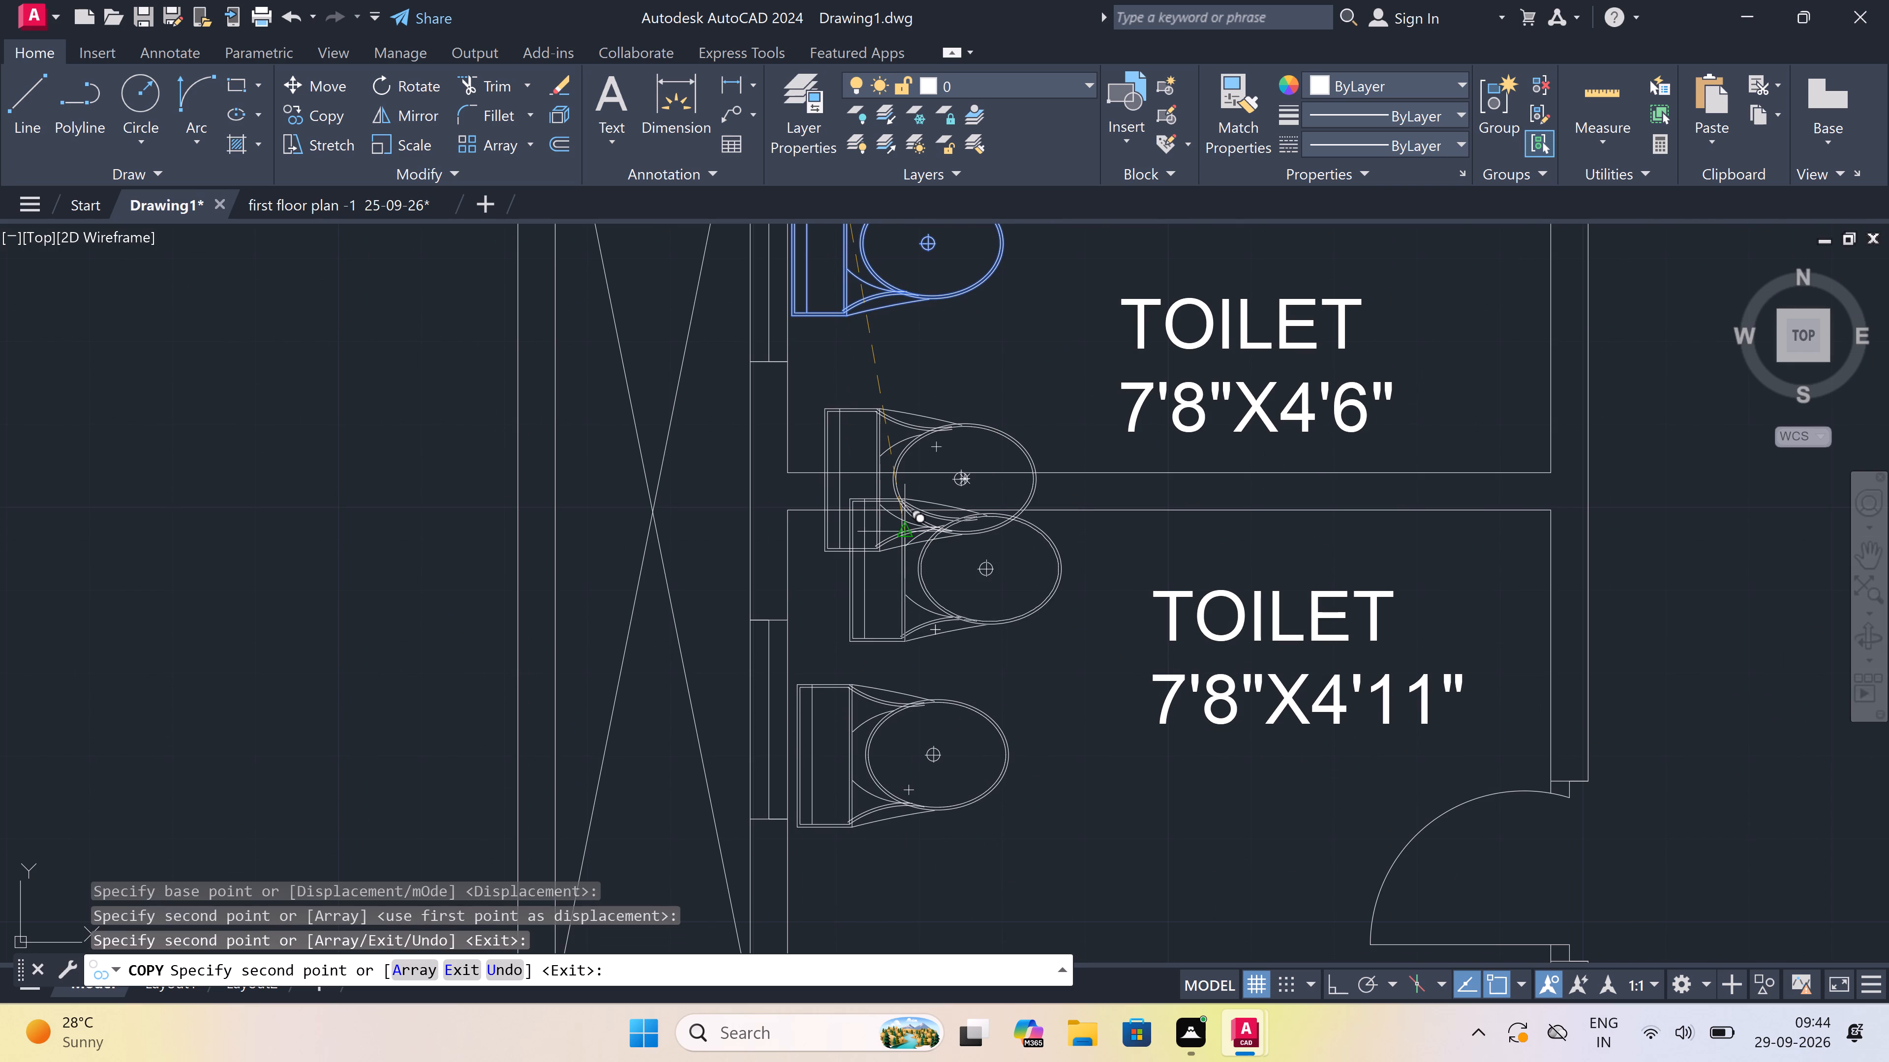
# Place further WC copies in both 7'5"X4'6" toilets above the kitchen, each with its tank at the west wall.
pyautogui.keyDown('ctrl'); pyautogui.scroll(-2, 900, 526); pyautogui.keyUp('ctrl')
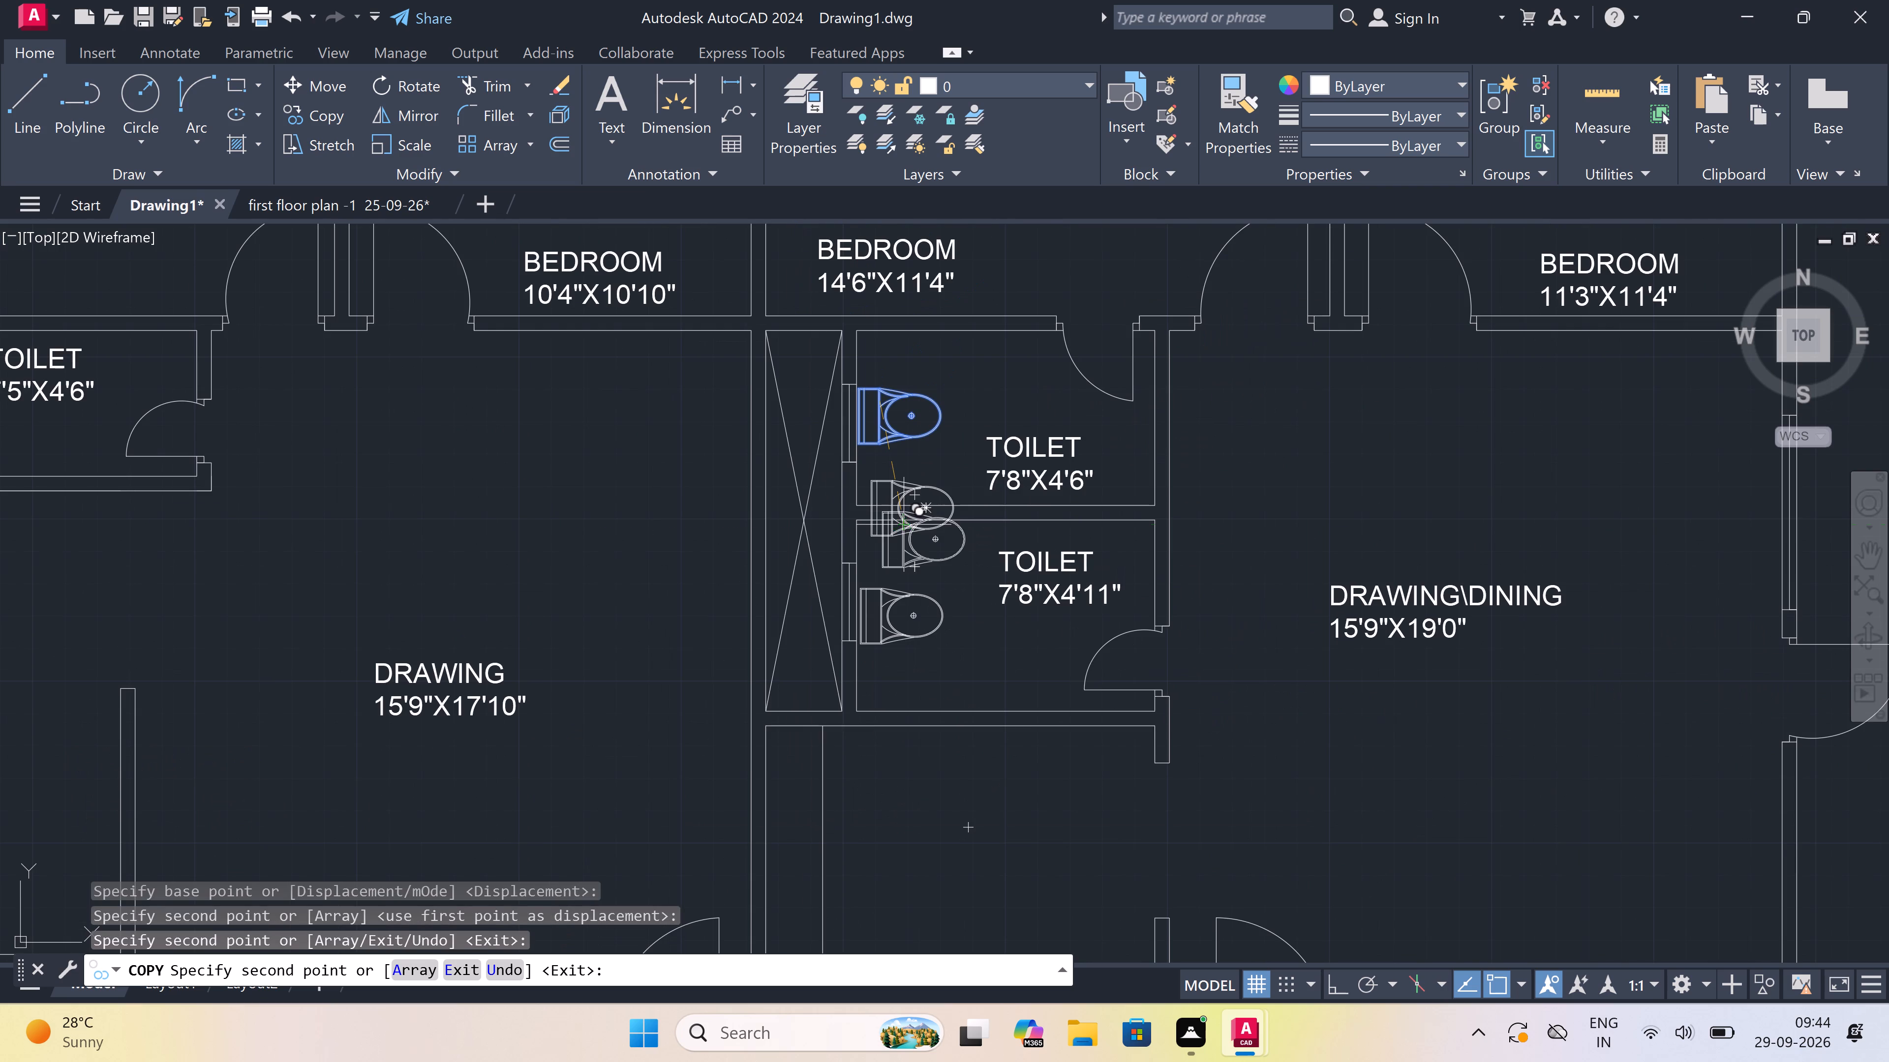
pyautogui.keyDown('ctrl'); pyautogui.scroll(-4, 883, 527); pyautogui.keyUp('ctrl')
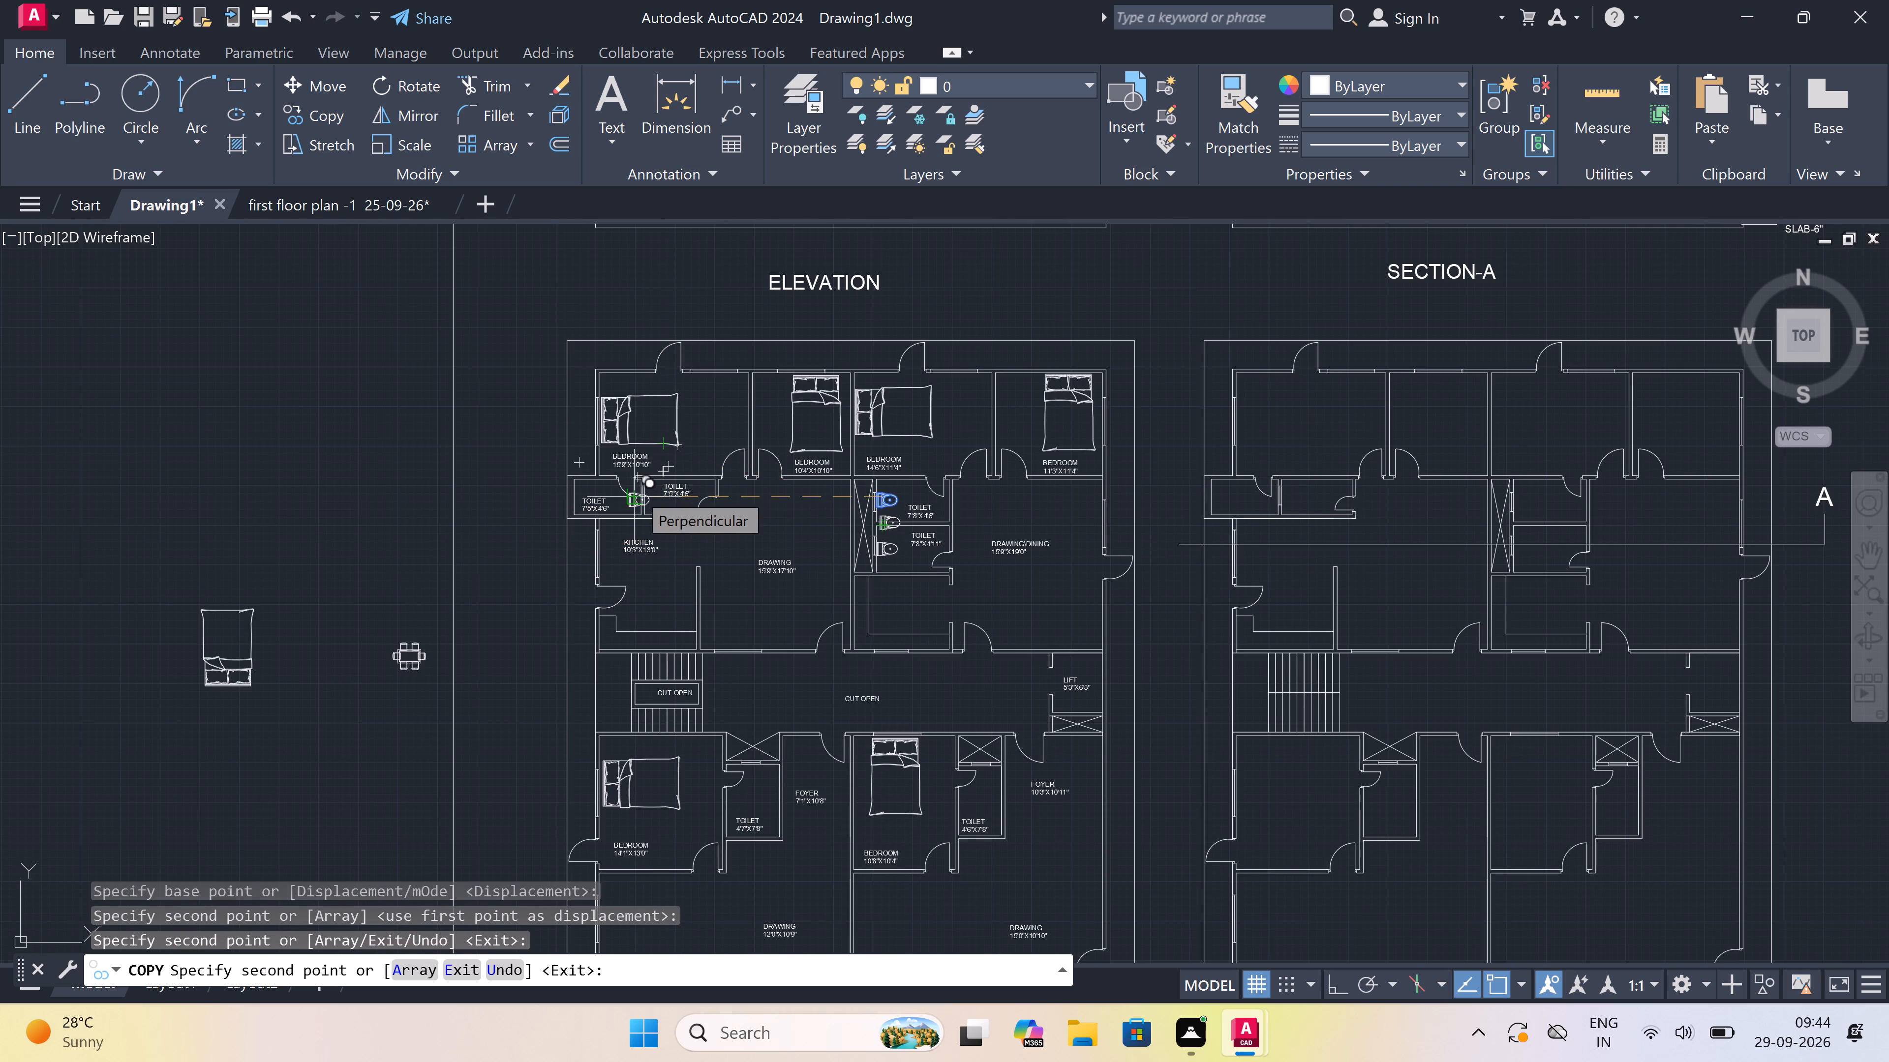
pyautogui.keyDown('ctrl'); pyautogui.scroll(1, 637, 492); pyautogui.keyUp('ctrl')
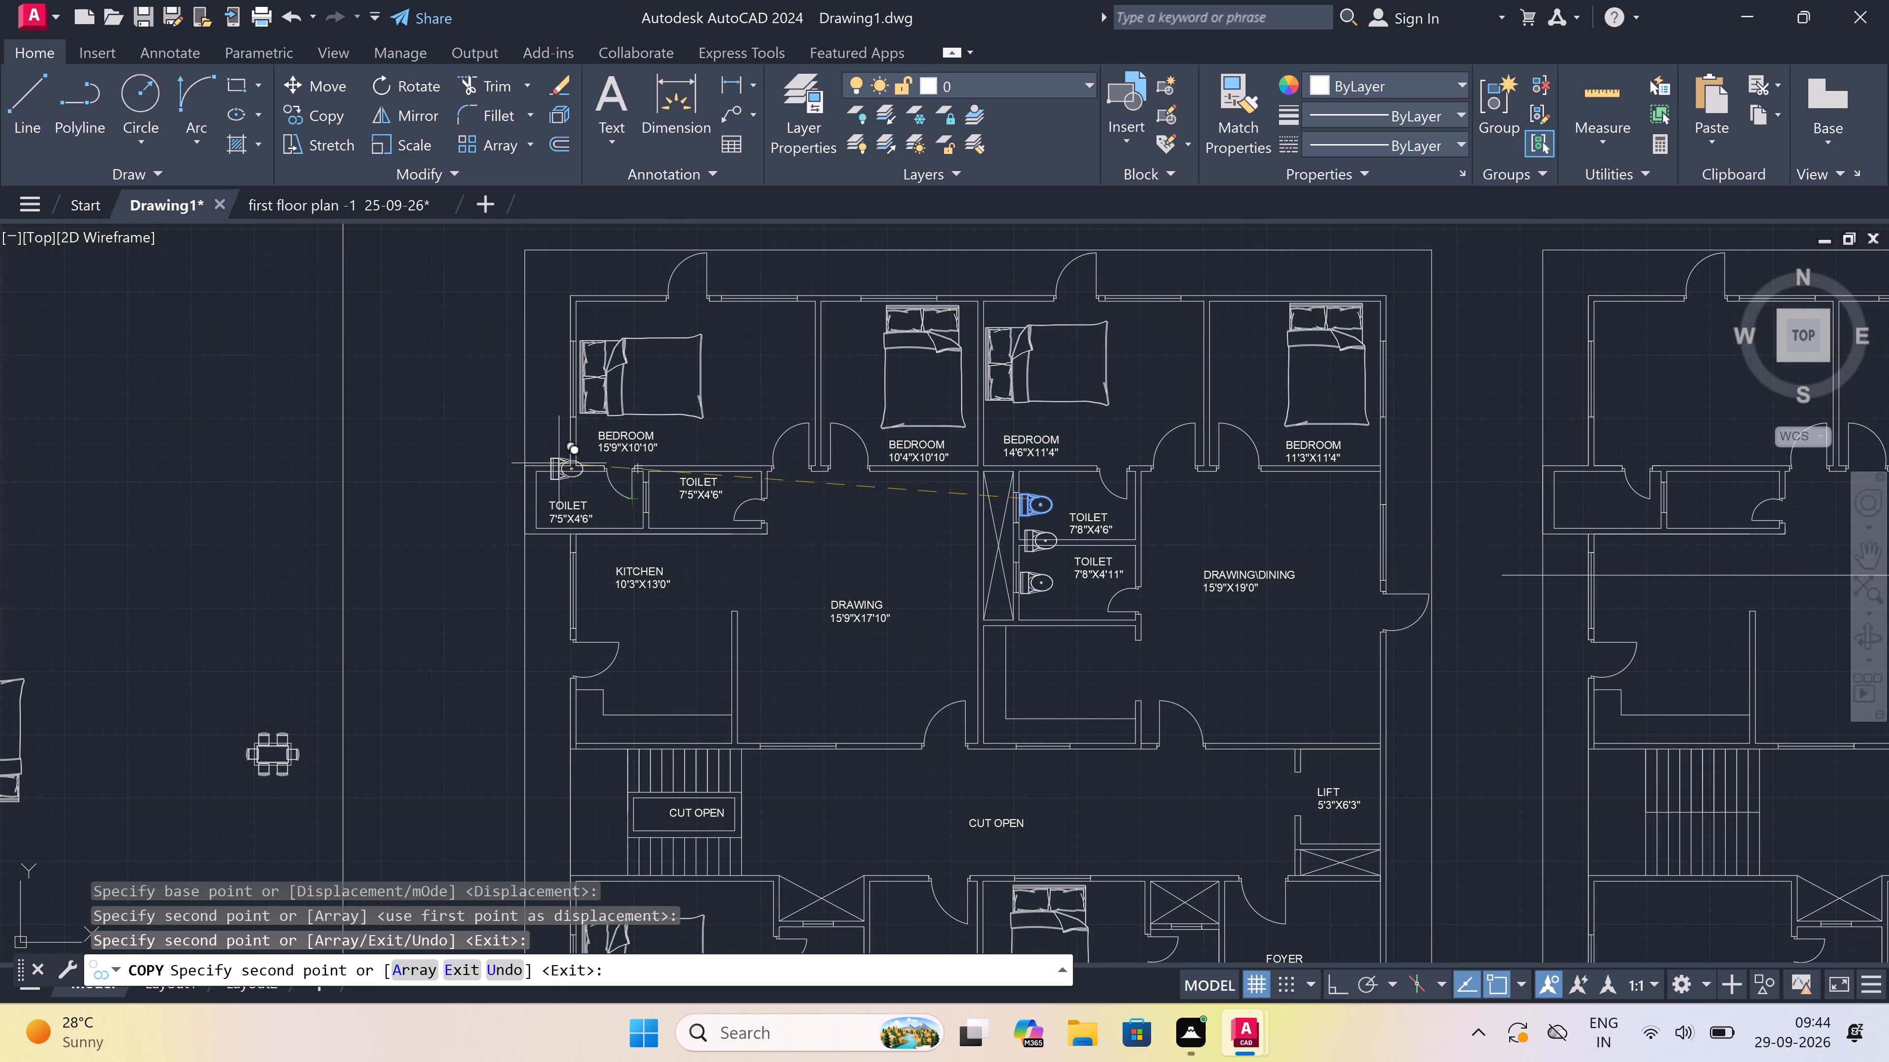
pyautogui.keyDown('ctrl'); pyautogui.scroll(3, 552, 470); pyautogui.keyUp('ctrl')
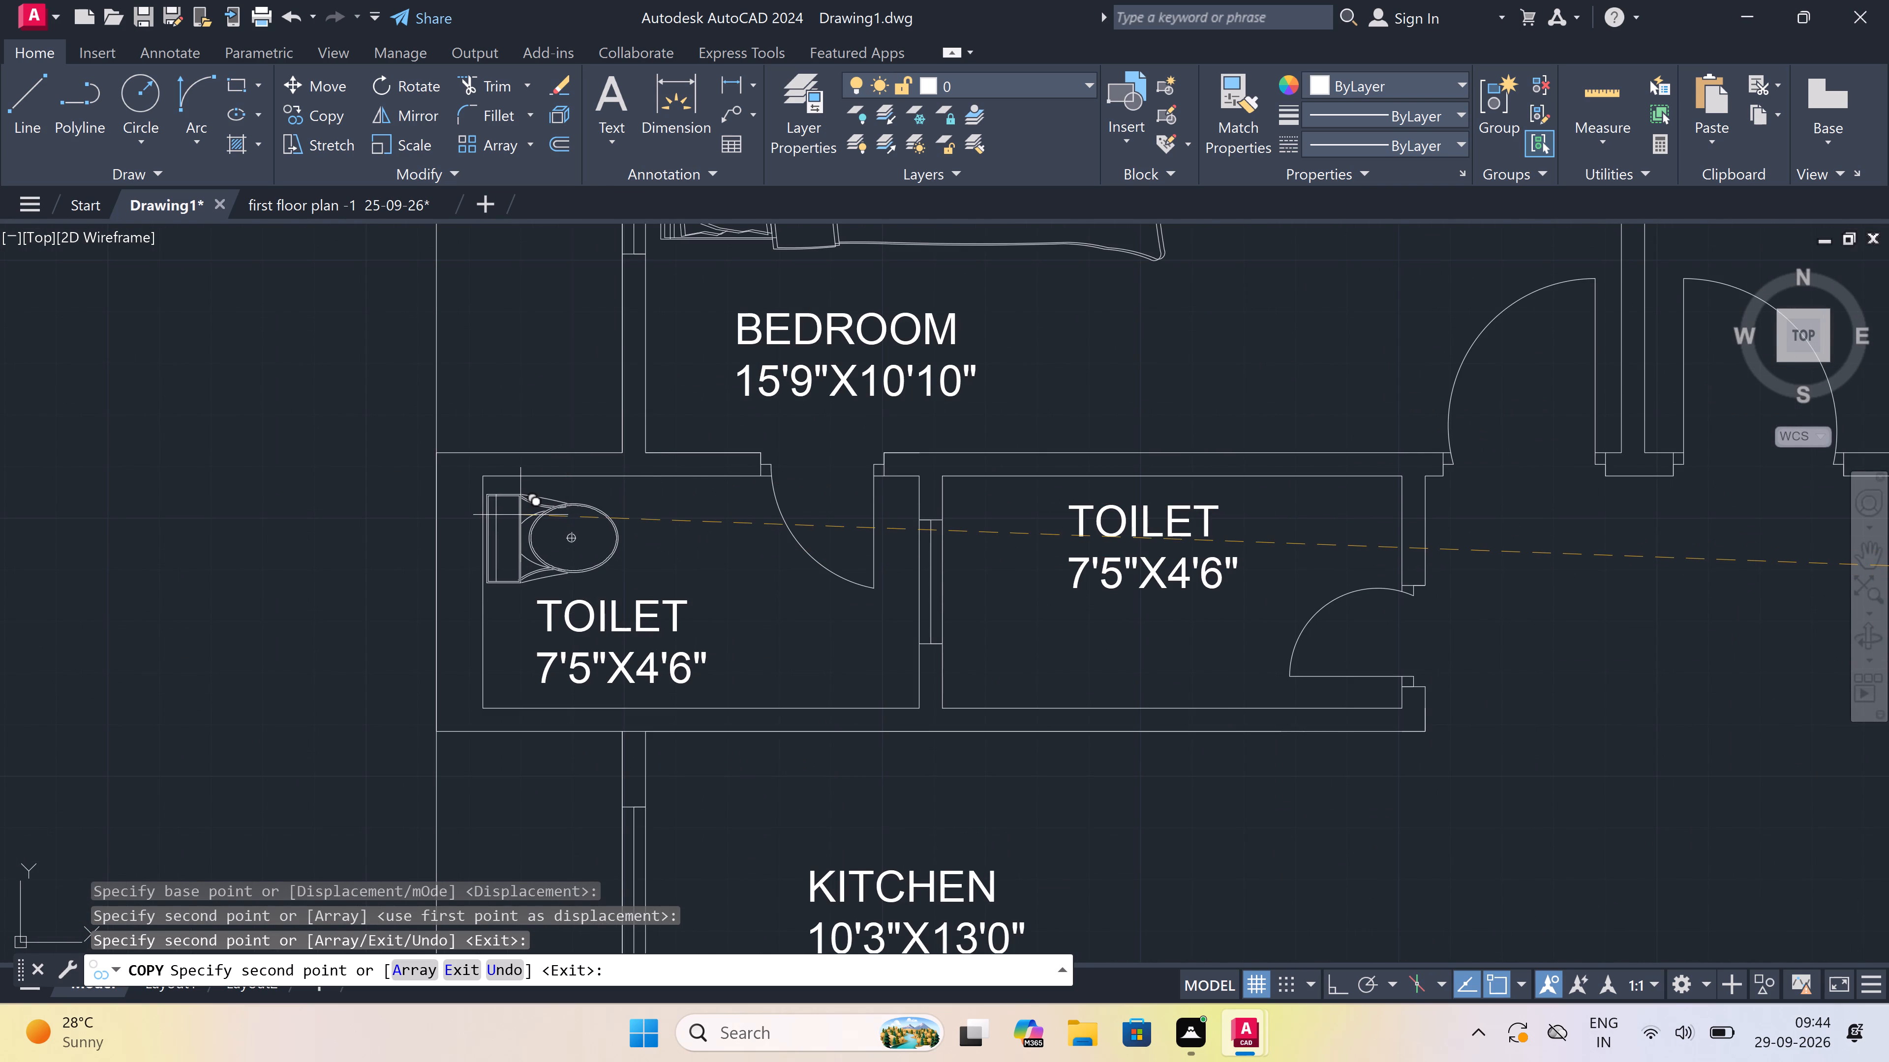
pyautogui.click(520, 515)
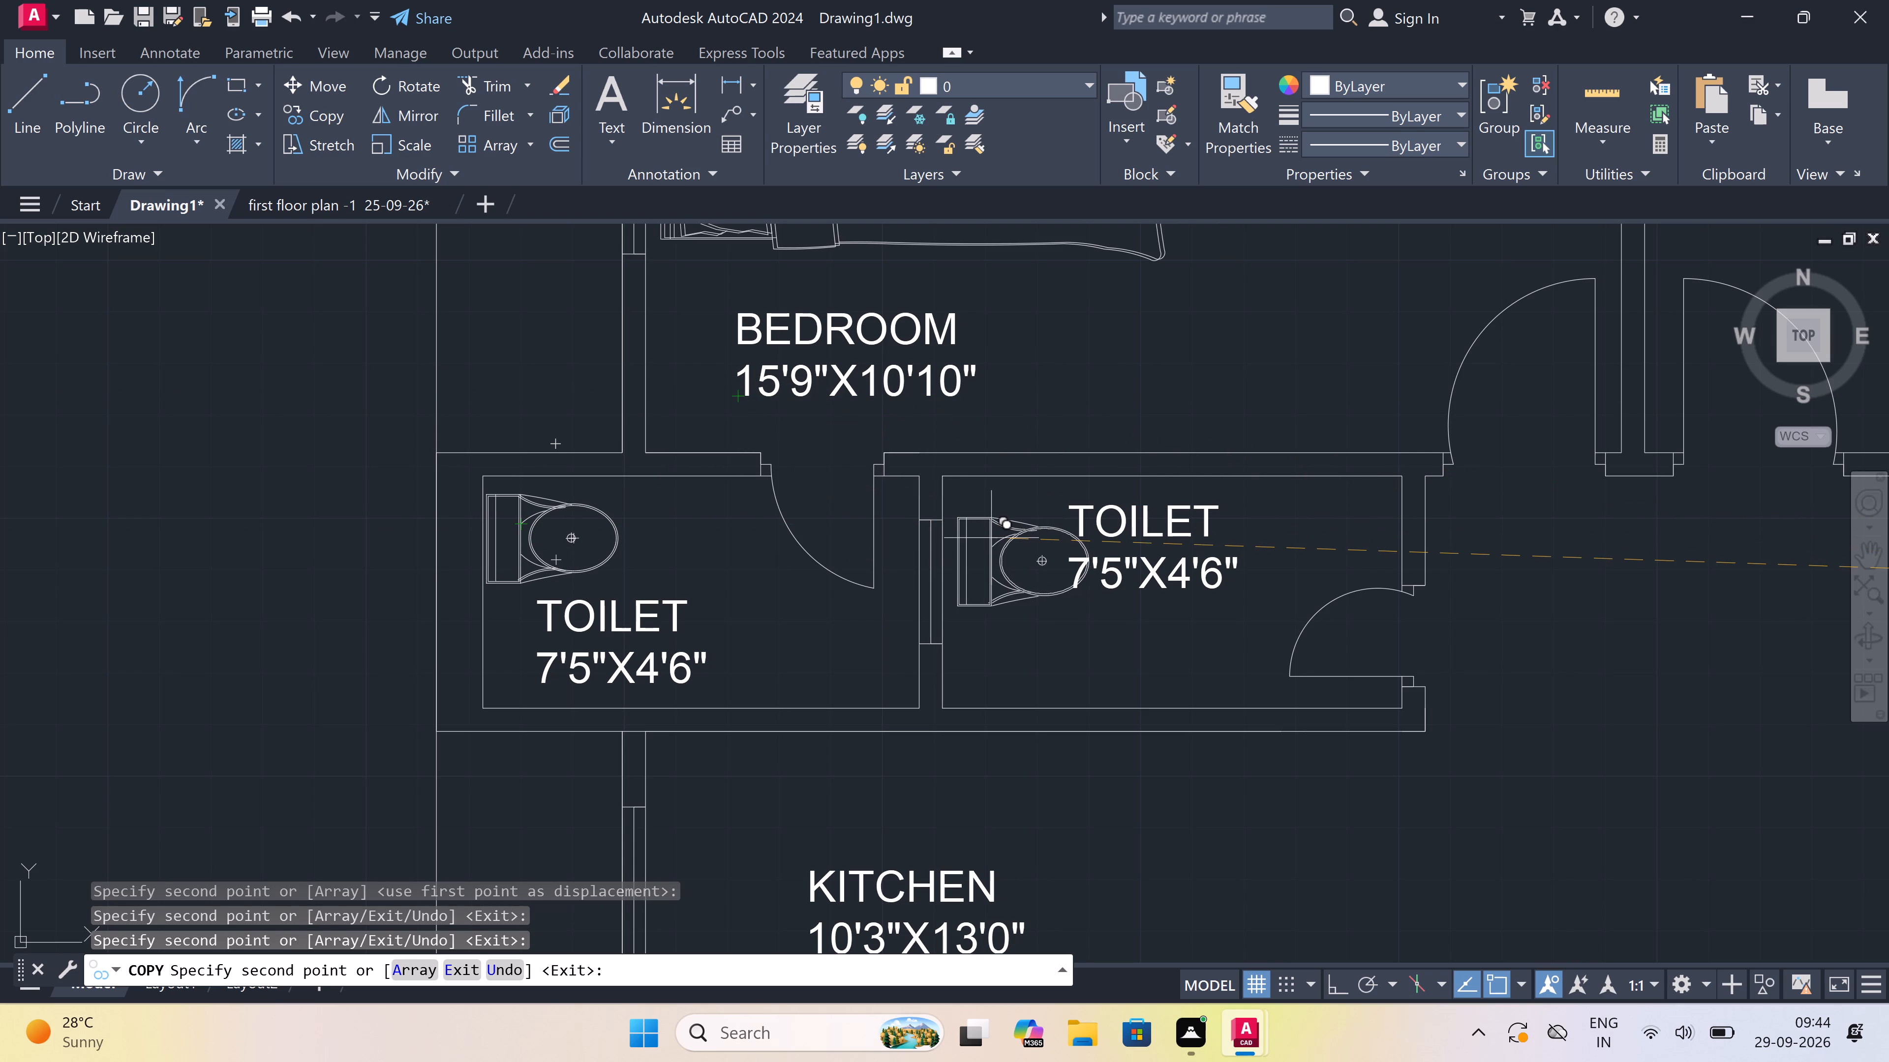
pyautogui.click(980, 538)
# Place another WC copy in the 4'7"X7'8" toilet beside the 14'1"X13'0" bedroom and finish copying.
pyautogui.keyDown('ctrl'); pyautogui.scroll(-3, 980, 538); pyautogui.keyUp('ctrl')
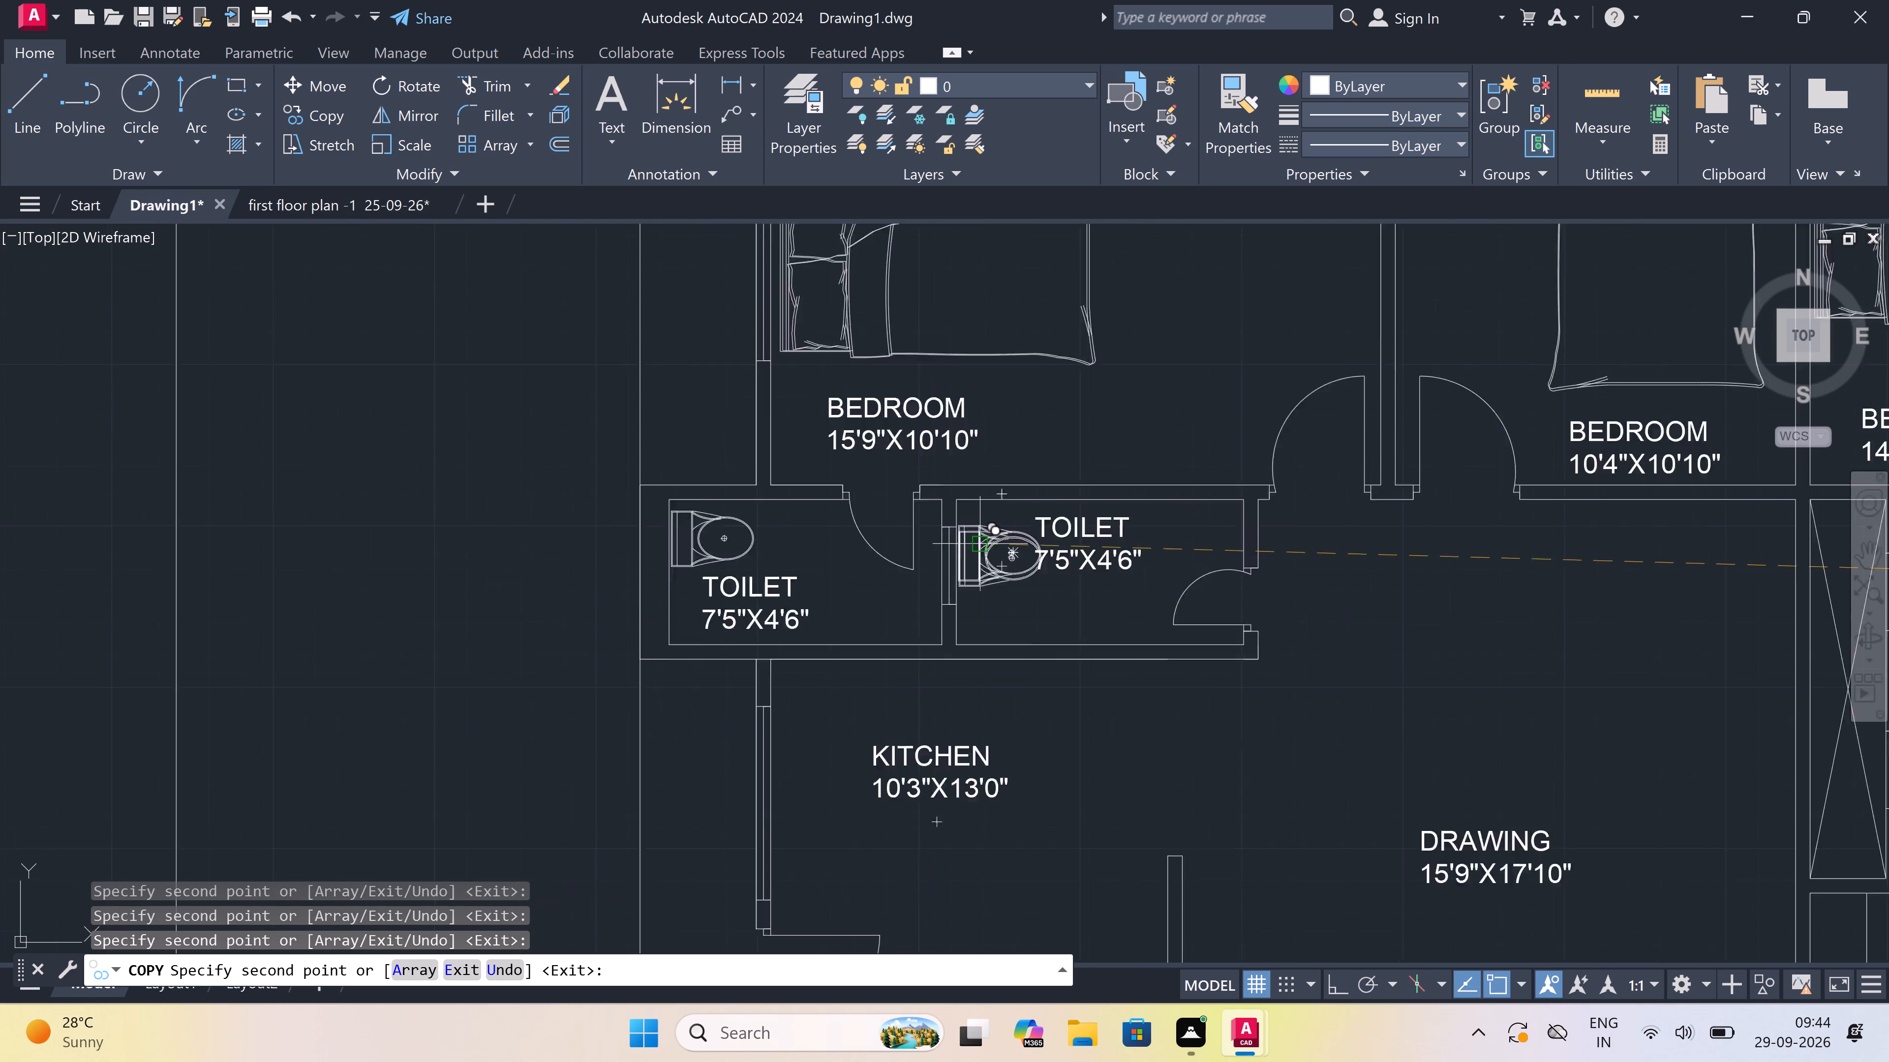
pyautogui.keyDown('ctrl'); pyautogui.scroll(-4, 980, 538); pyautogui.keyUp('ctrl')
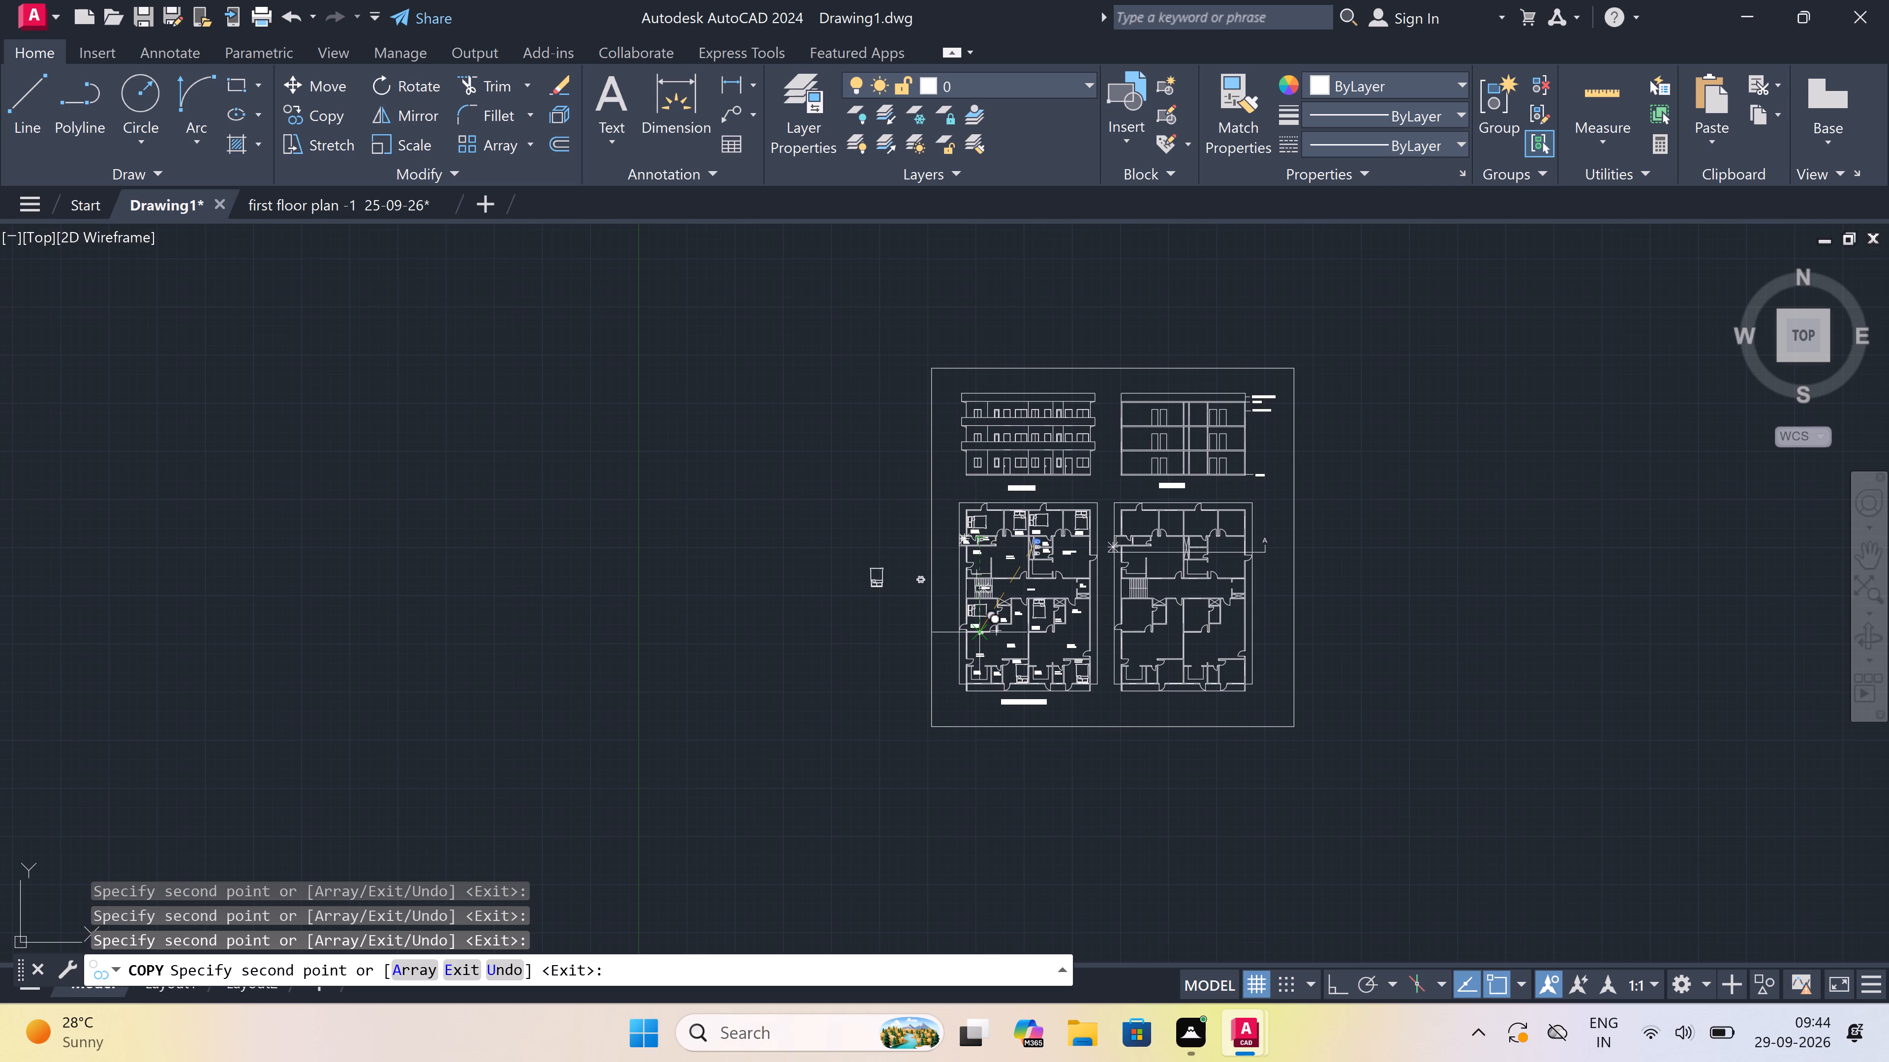
pyautogui.keyDown('ctrl'); pyautogui.scroll(4, 983, 651); pyautogui.keyUp('ctrl')
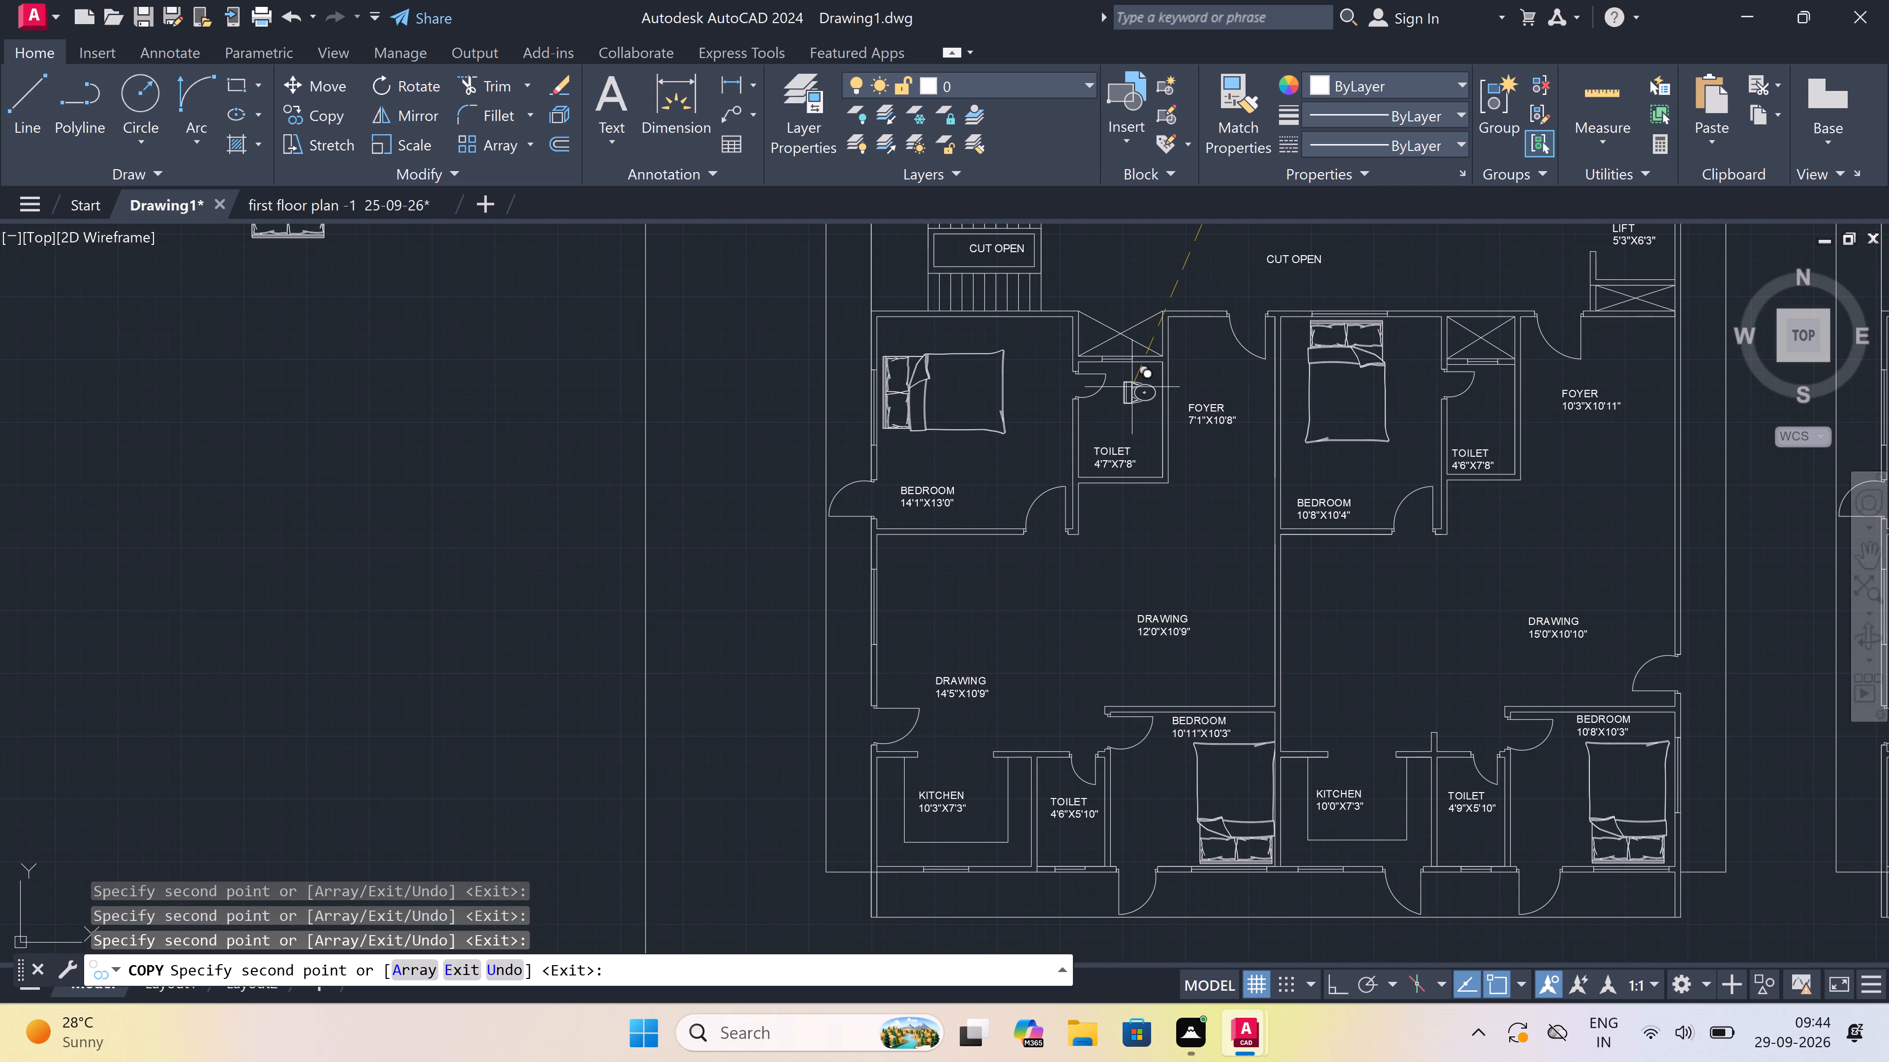
pyautogui.click(1132, 387)
pyautogui.press('Escape')
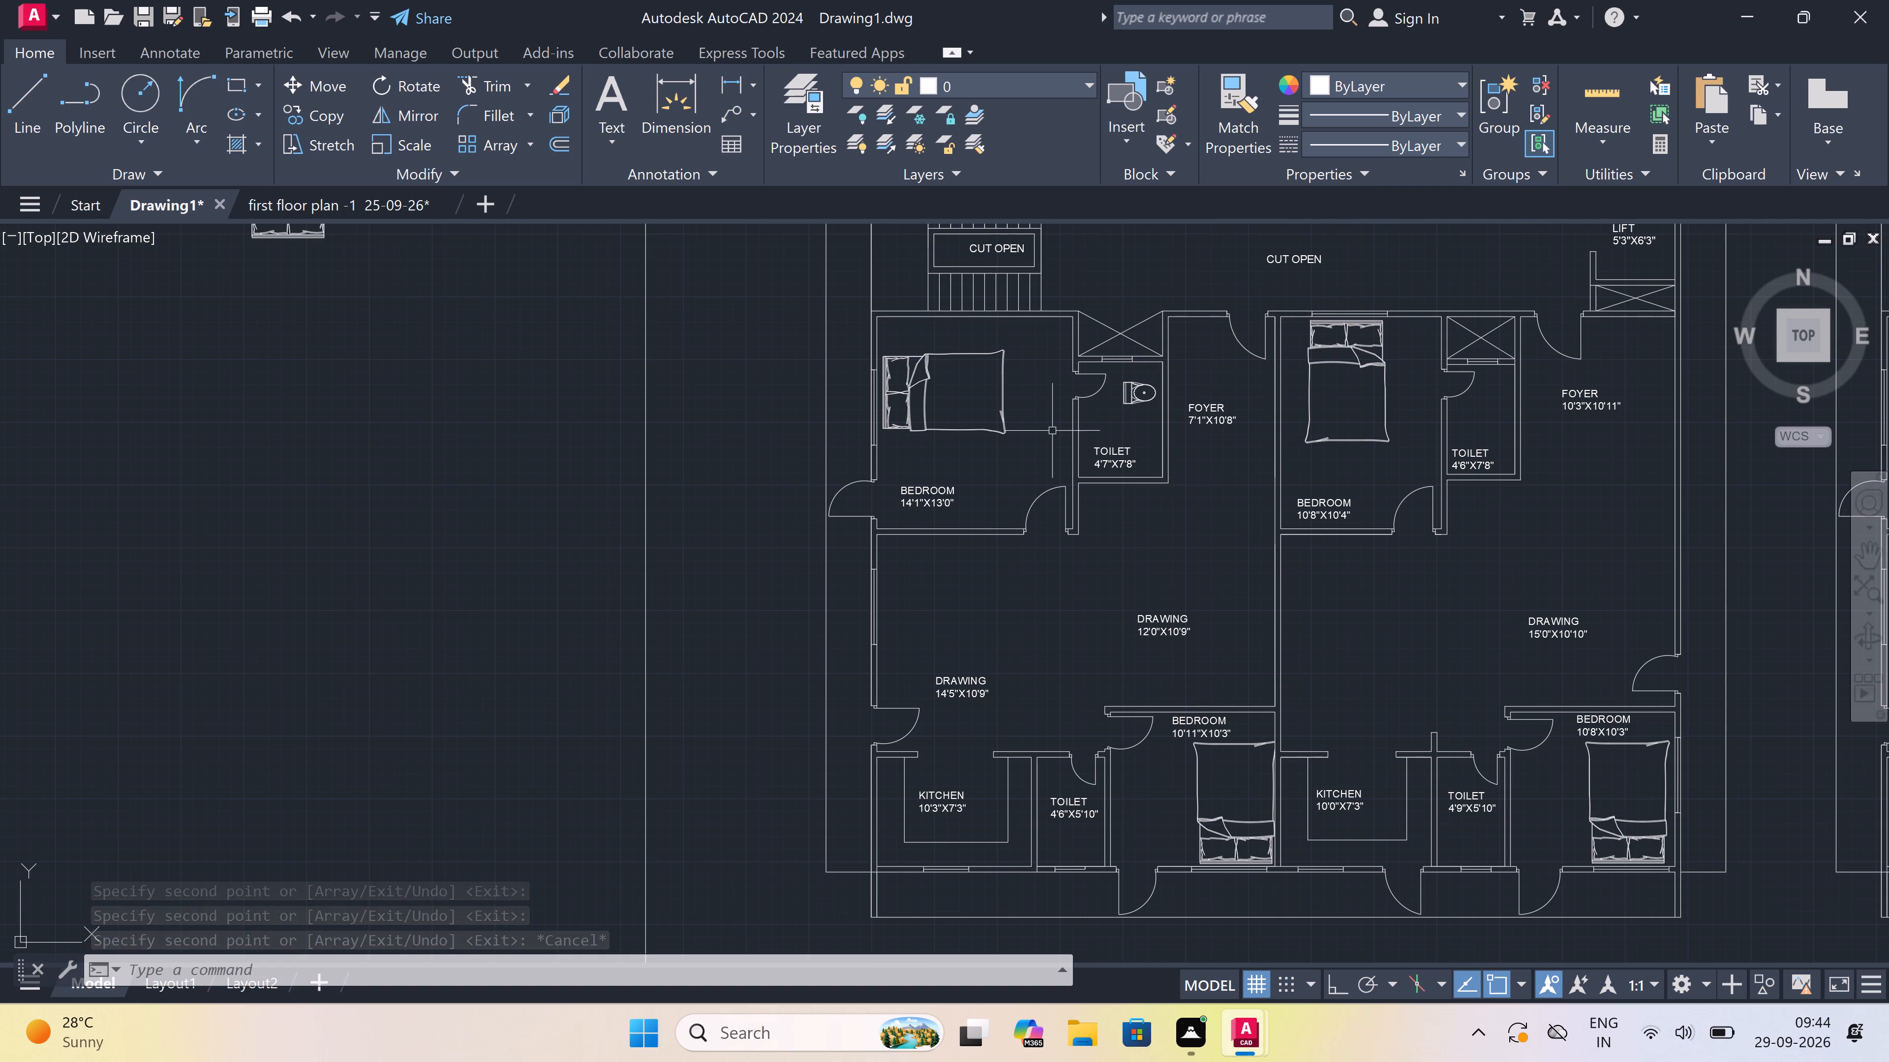
# Rotate the WC in the 4'7"X7'8" toilet by 270° with ortho on, so its tank faces north.
pyautogui.scroll(1, 1164, 413)
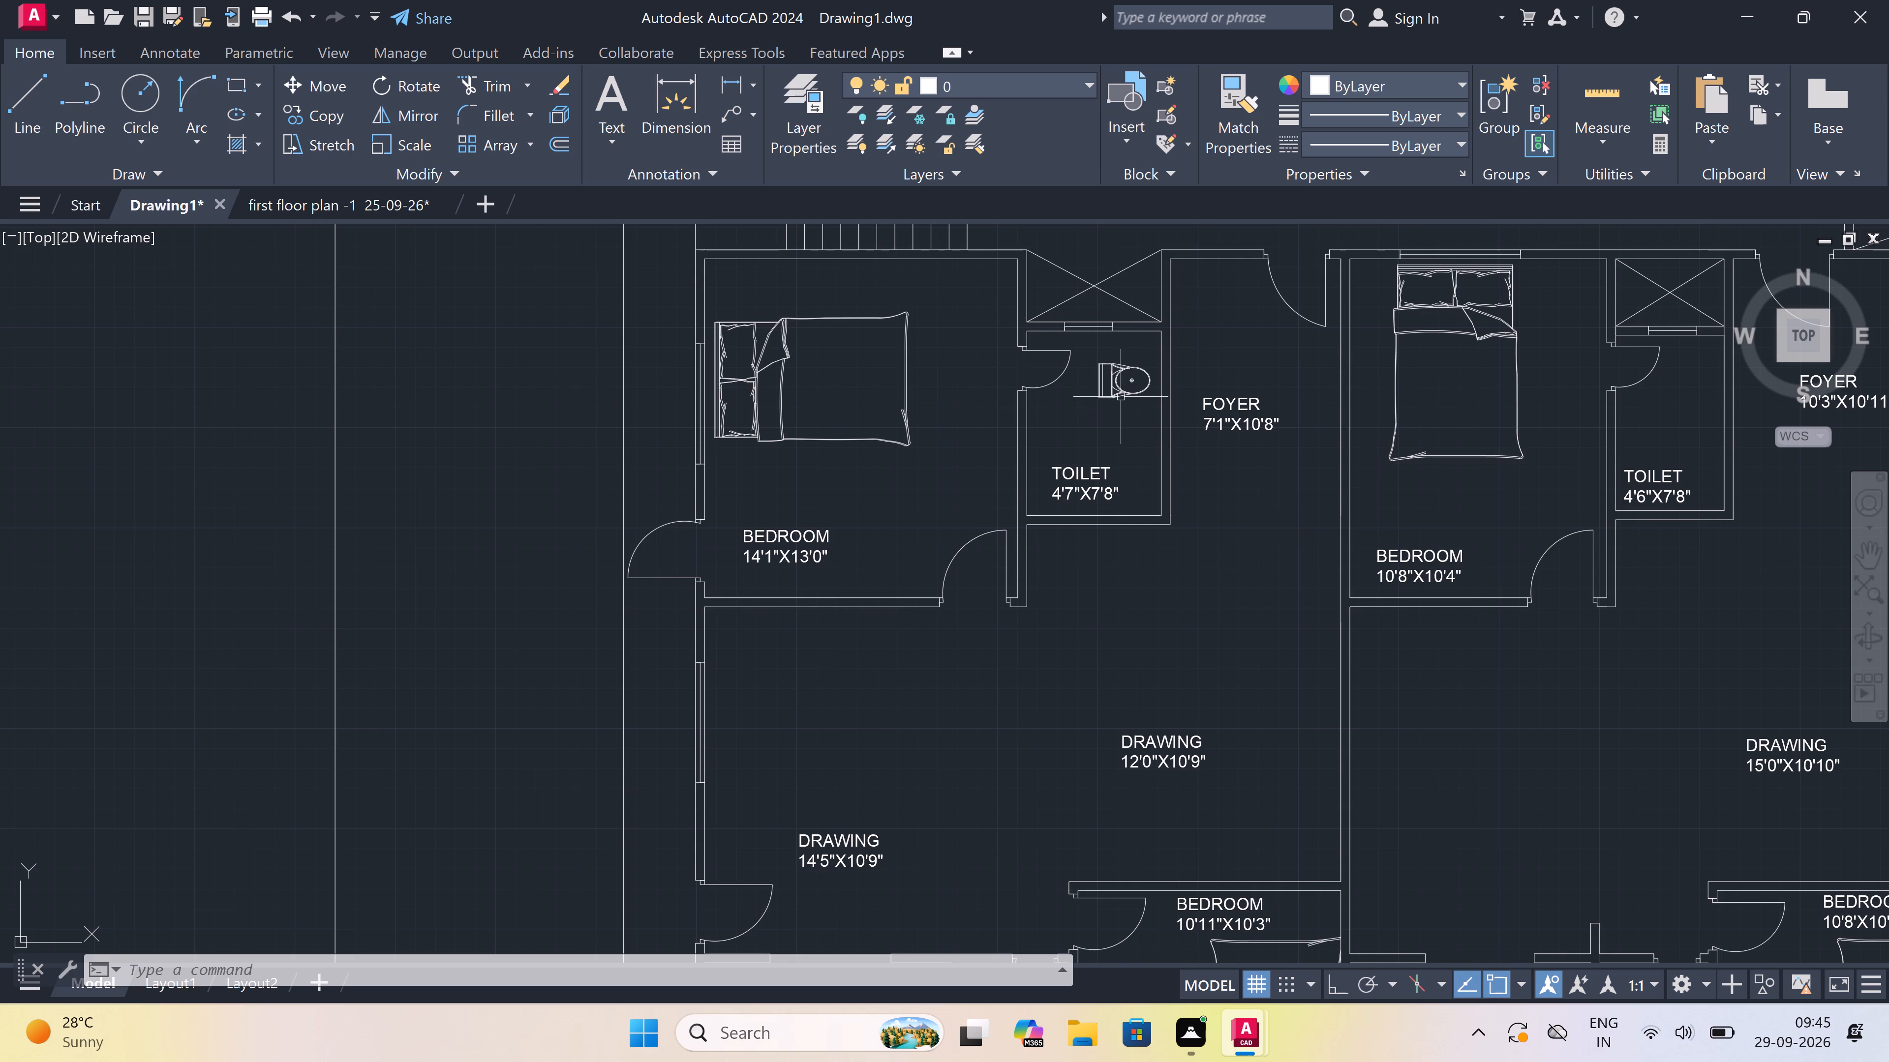
pyautogui.scroll(3, 1140, 322)
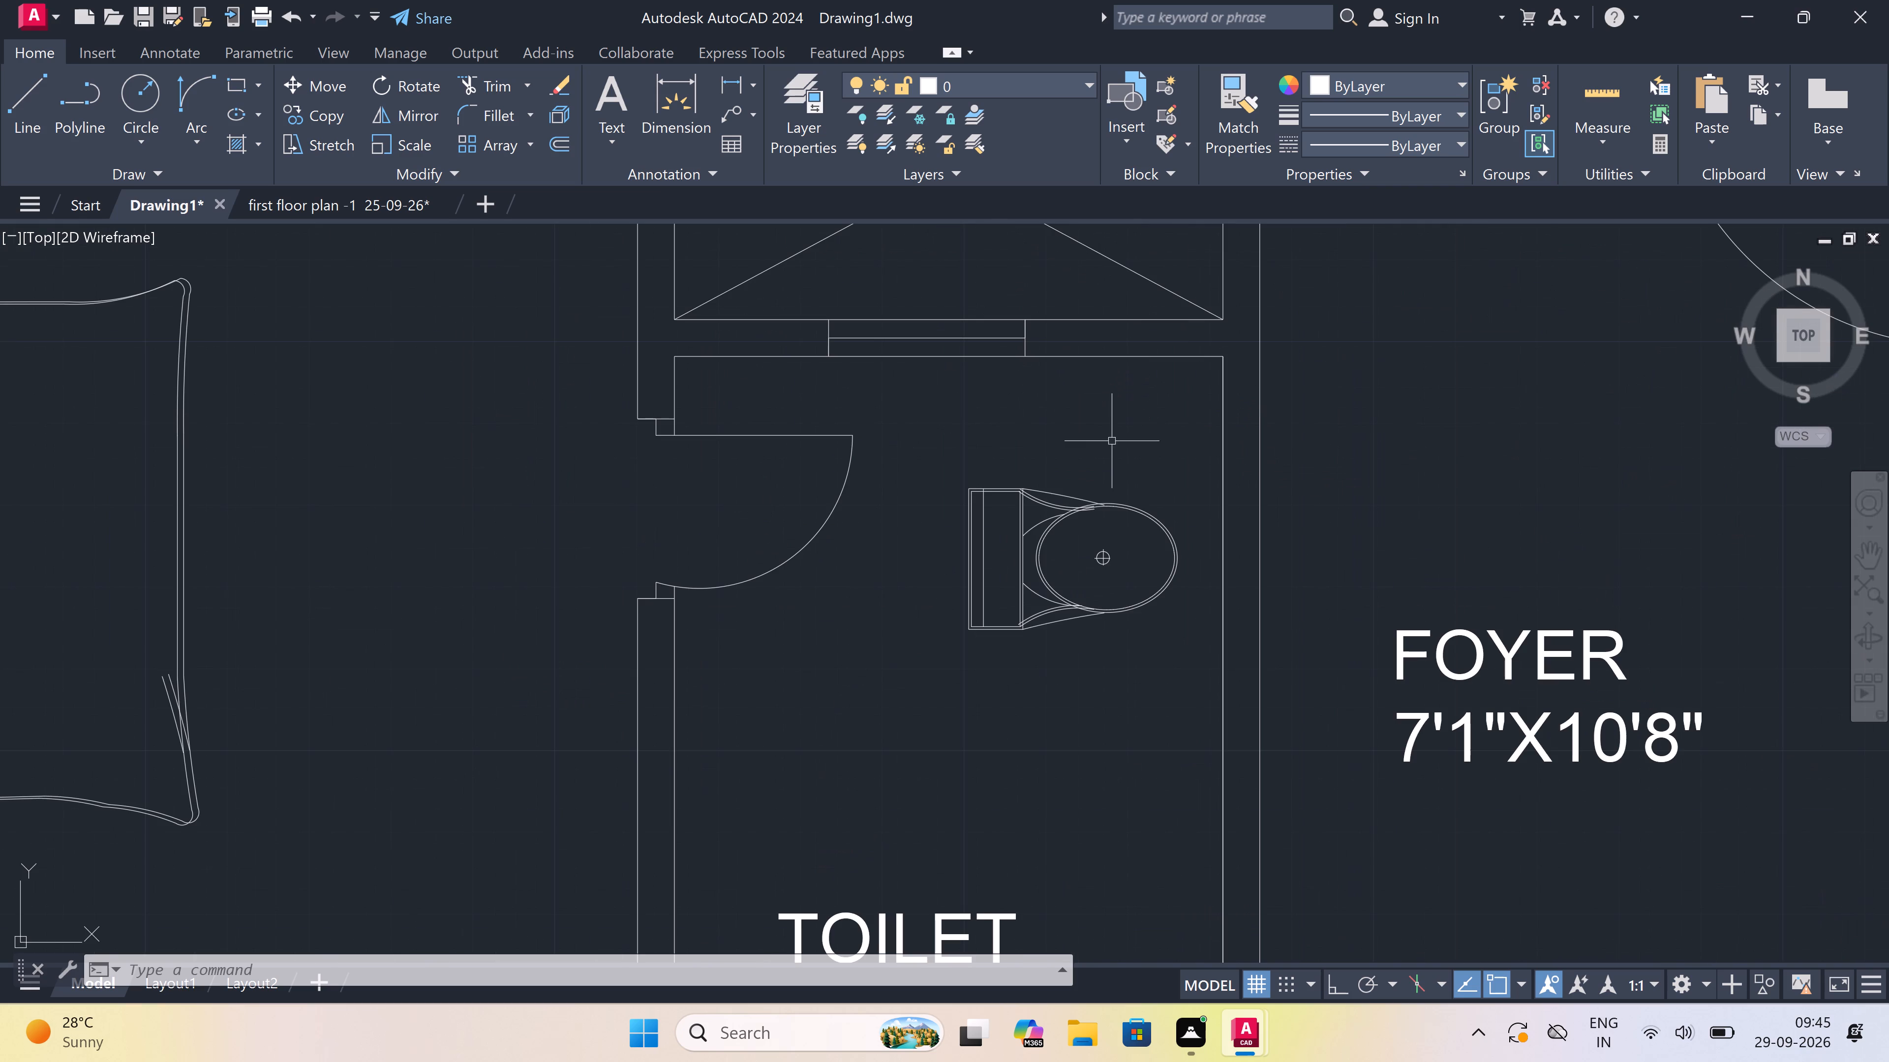
pyautogui.click(1092, 472)
pyautogui.click(1027, 573)
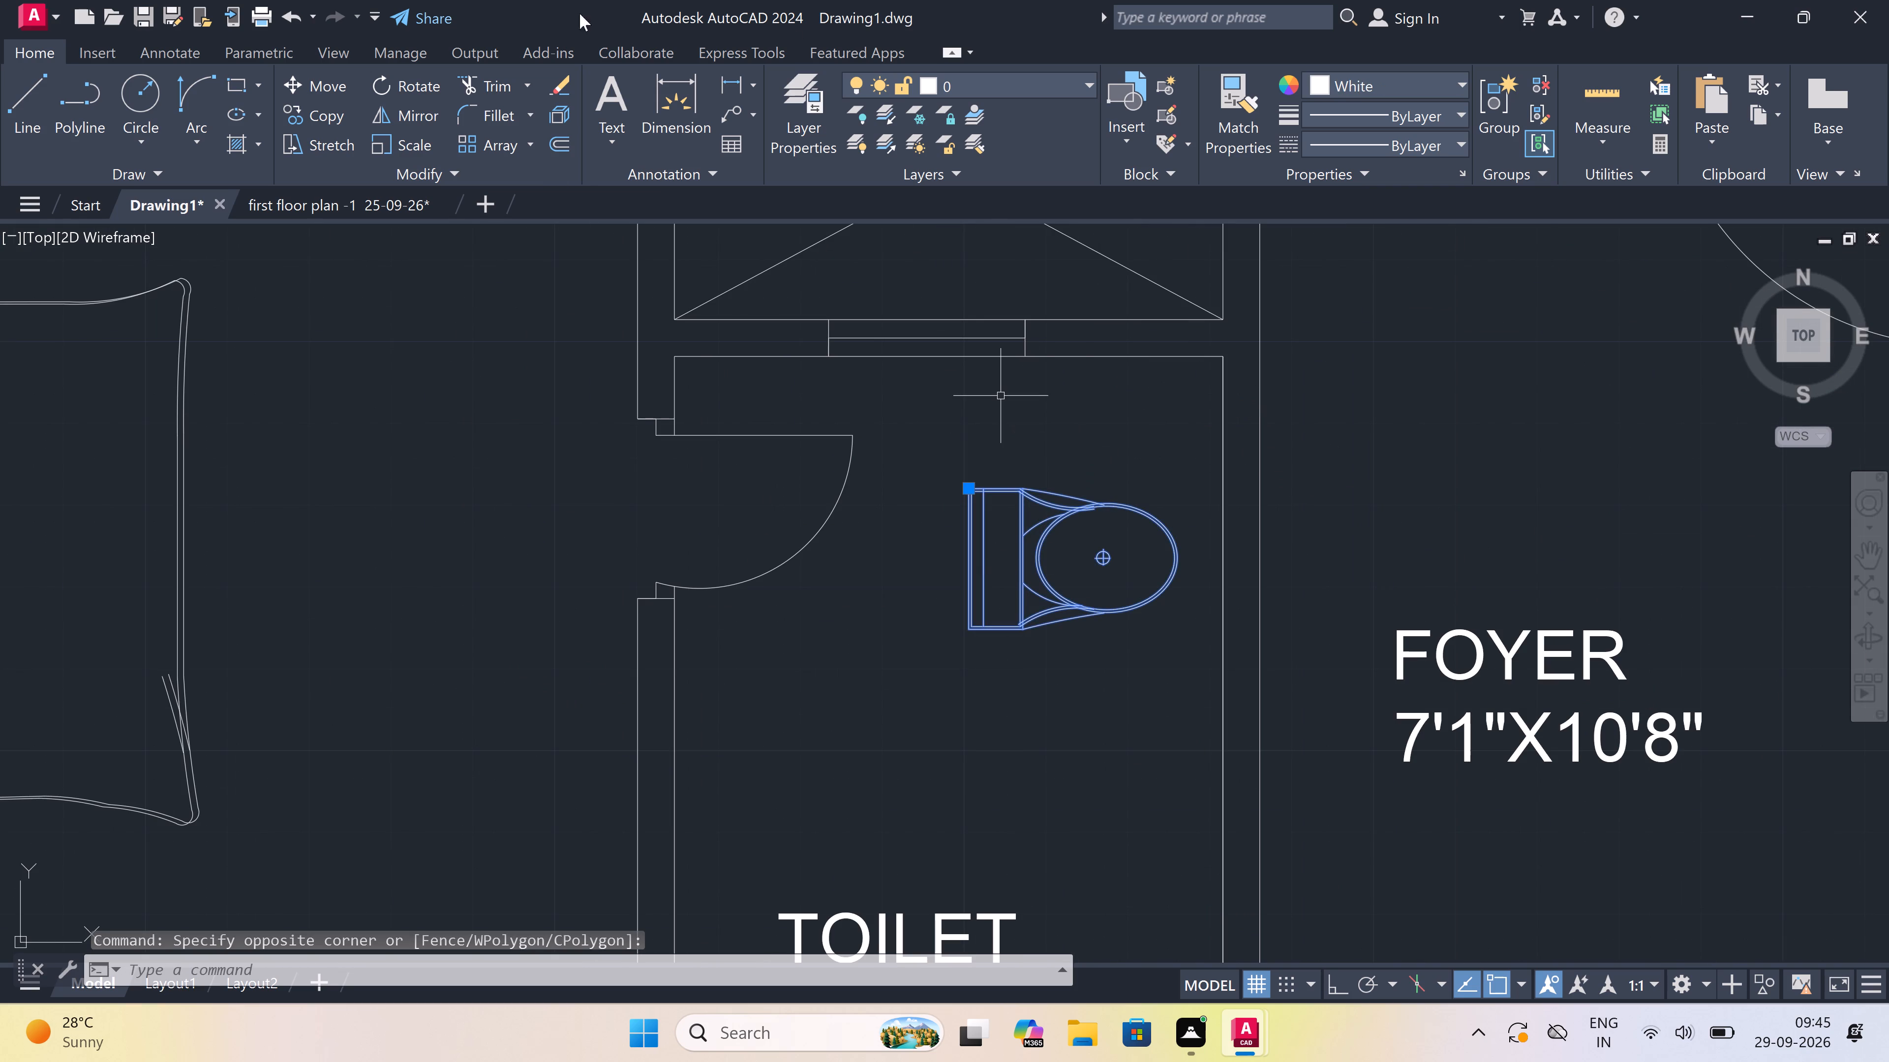
pyautogui.click(394, 77)
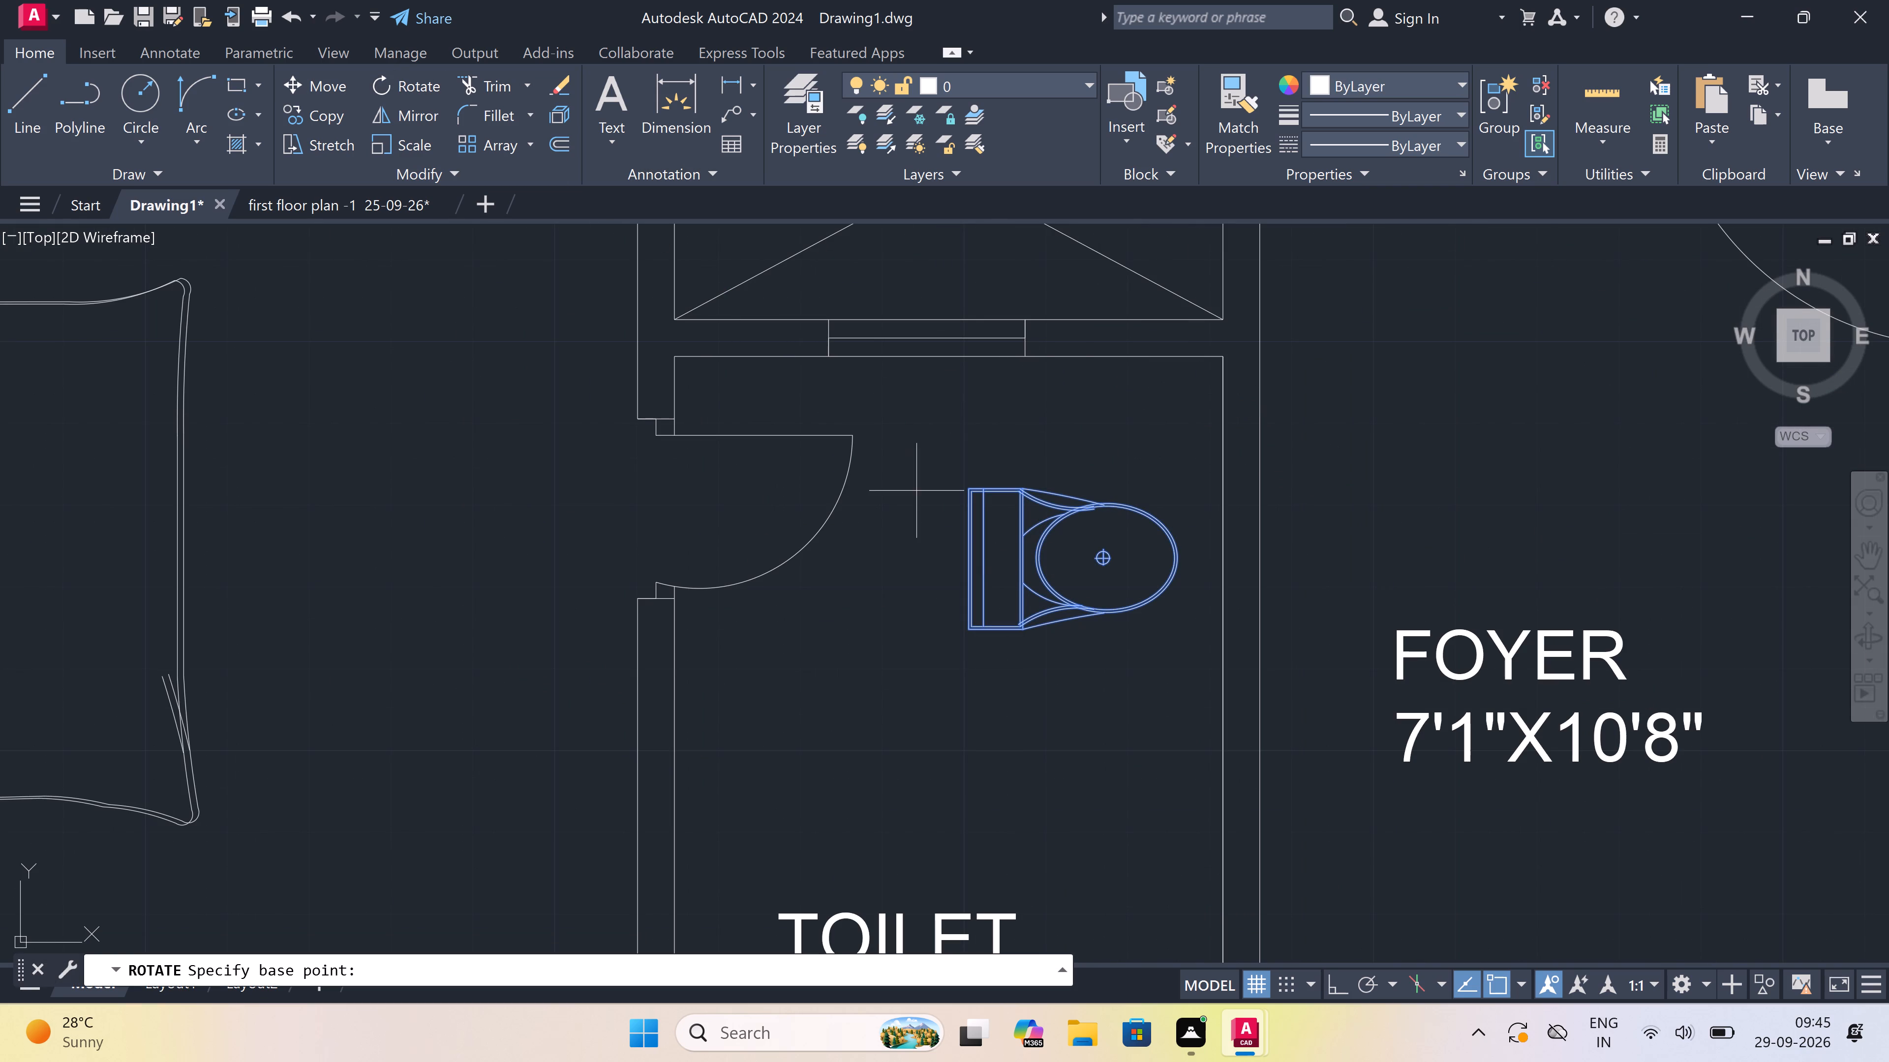
pyautogui.click(962, 521)
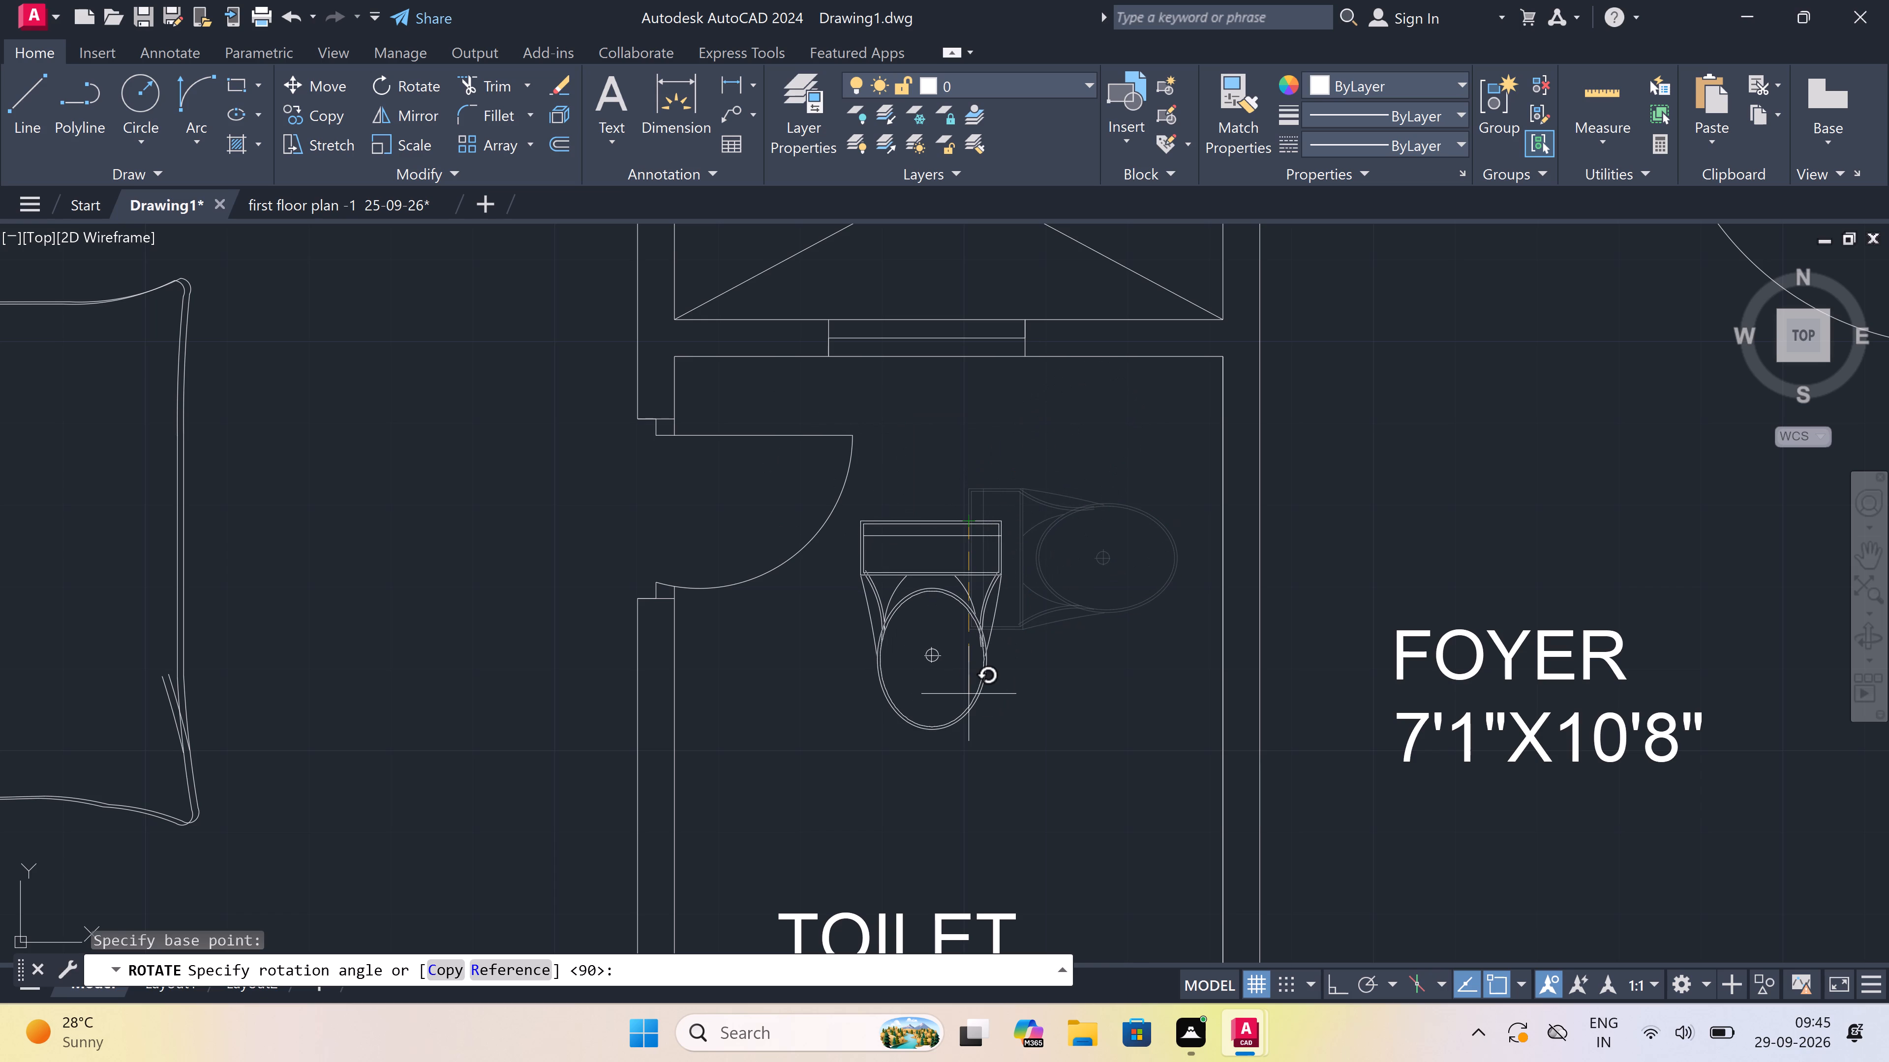
pyautogui.press('F8')
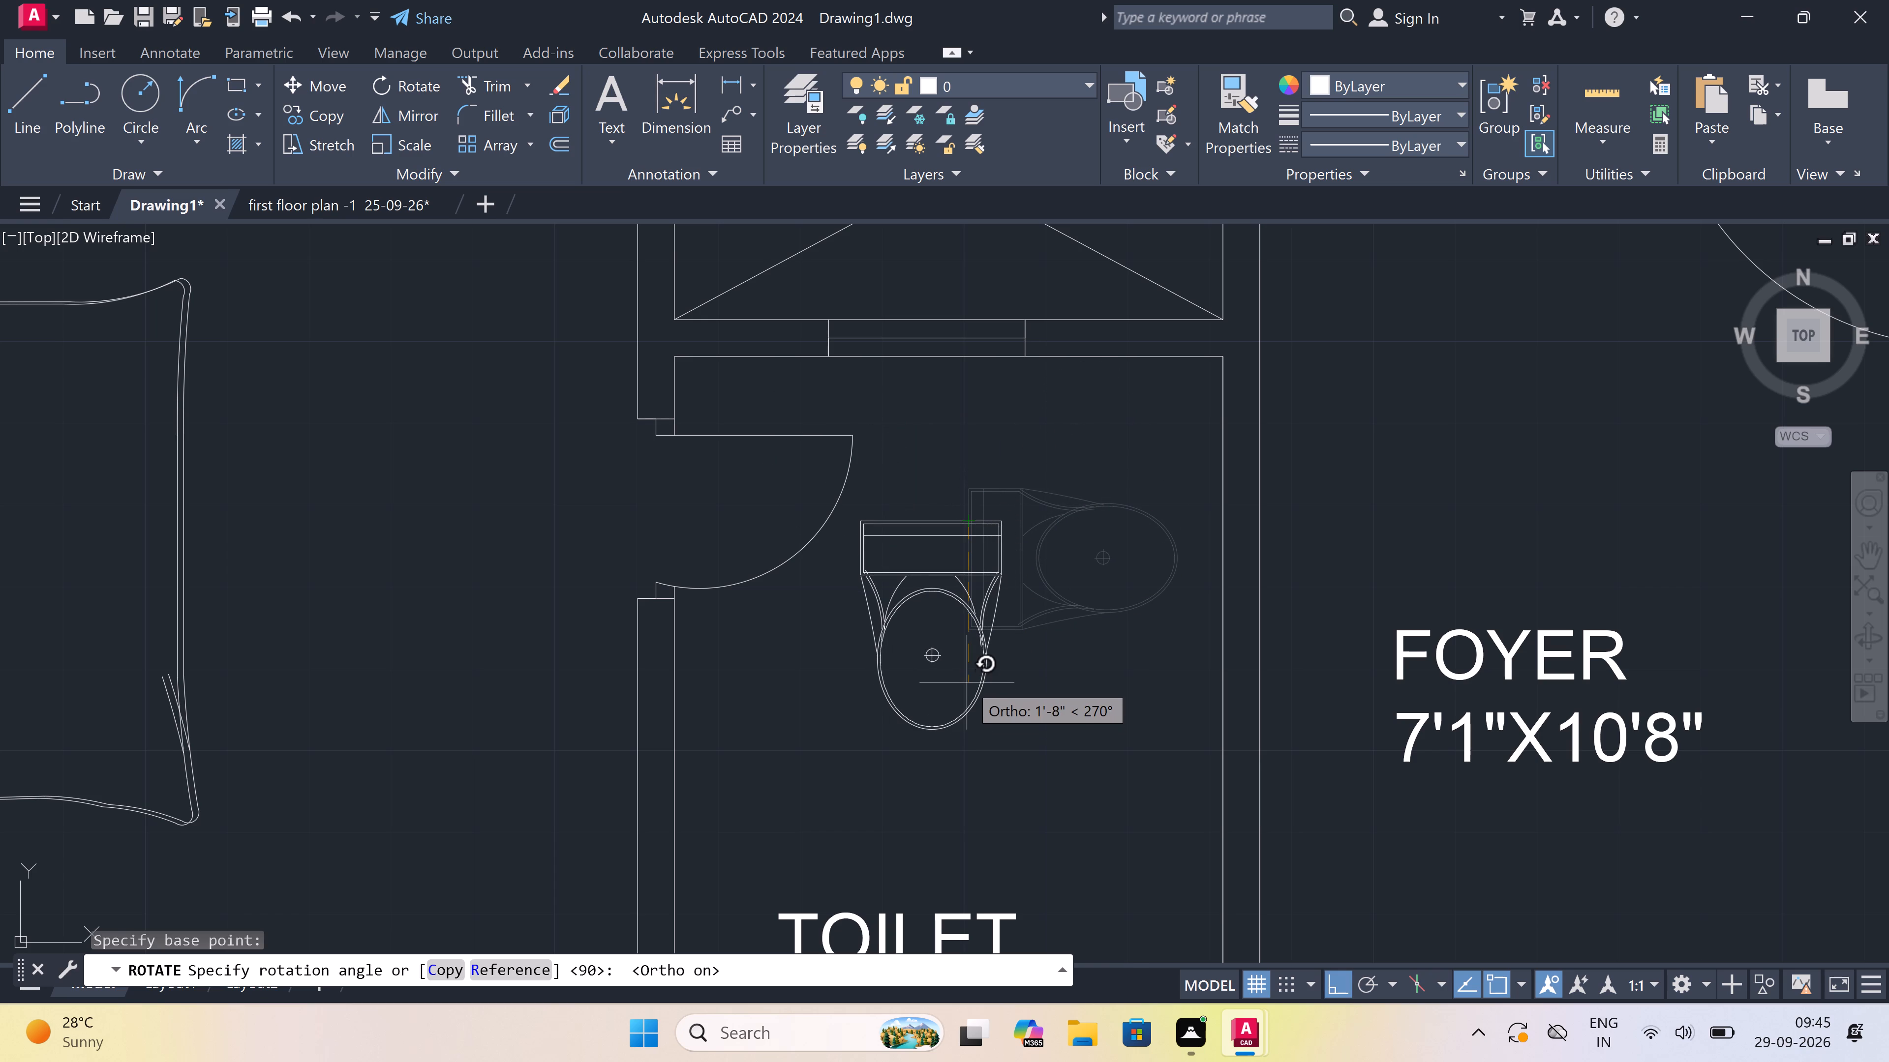
pyautogui.click(967, 681)
# With ortho off, move the rotated WC by its tank-side midpoint to the north wall of the 4'7"X7'8" toilet.
pyautogui.moveTo(957, 639); pyautogui.dragTo(951, 641)
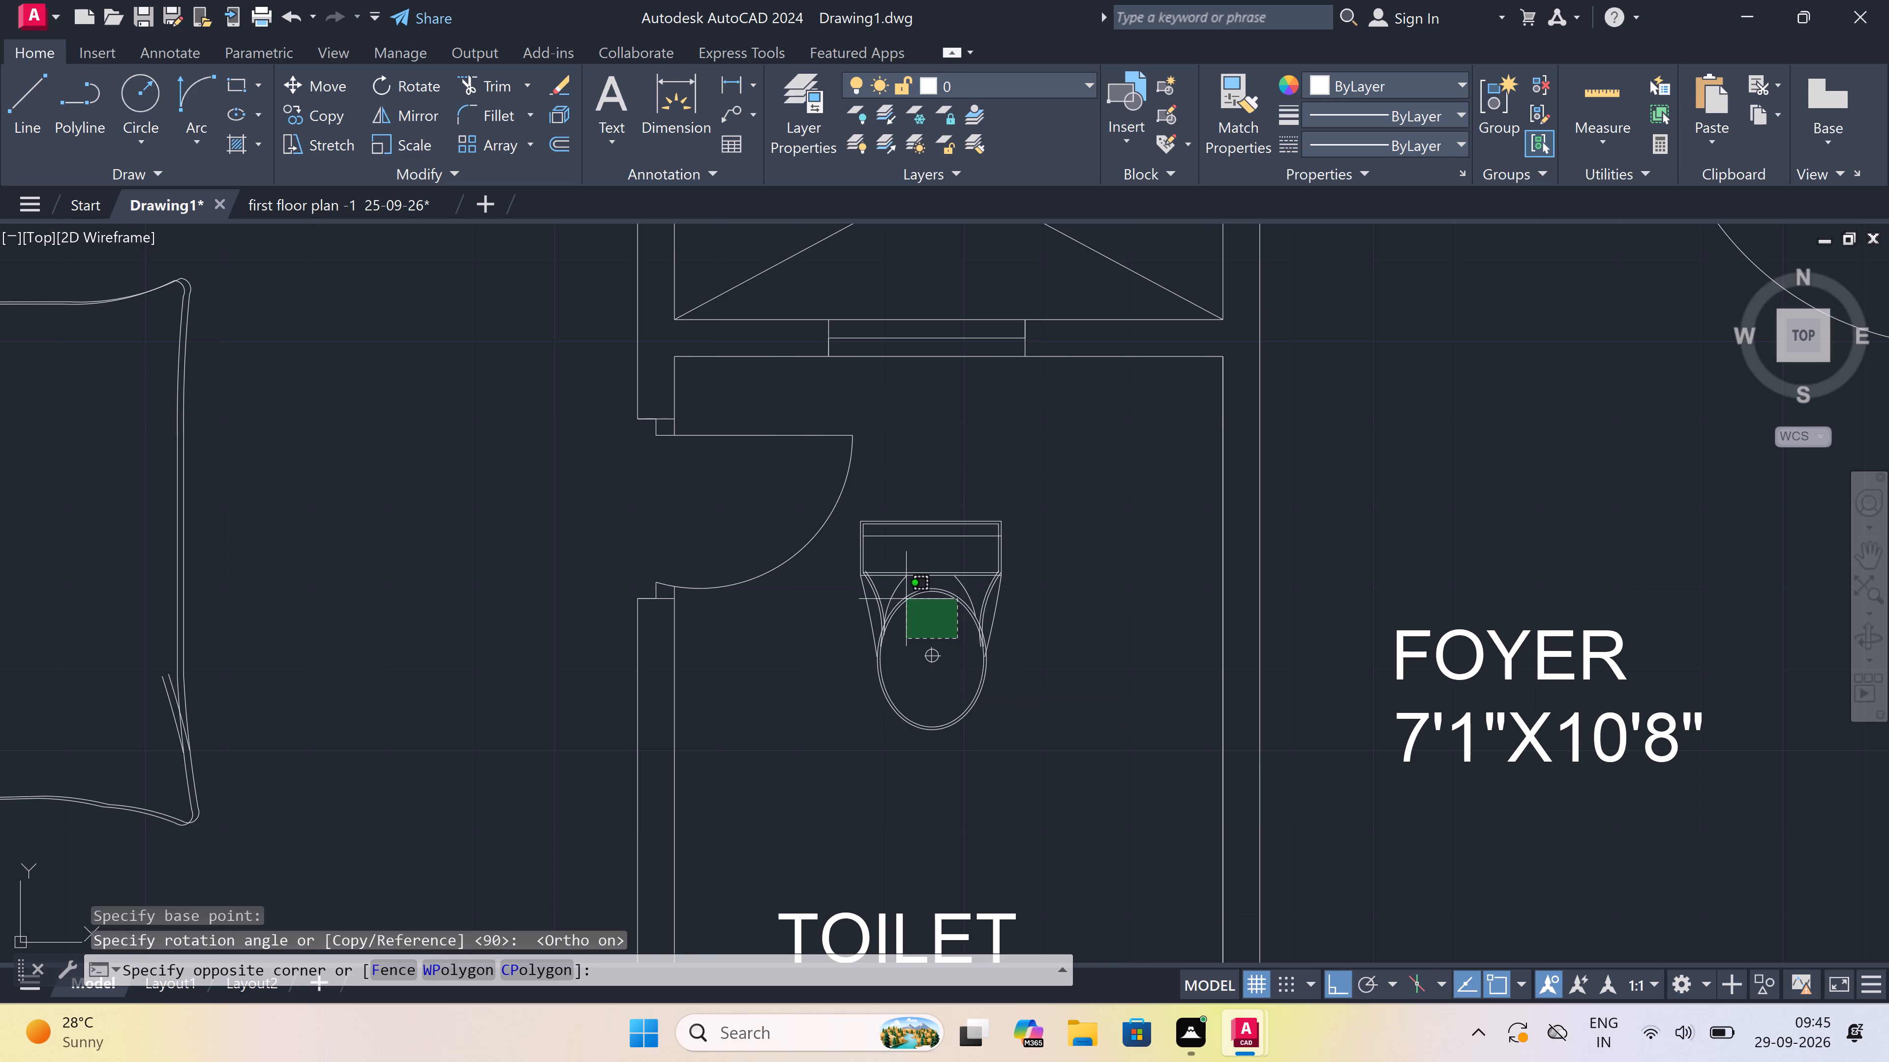
pyautogui.moveTo(930, 622); pyautogui.dragTo(955, 647)
pyautogui.click(989, 598)
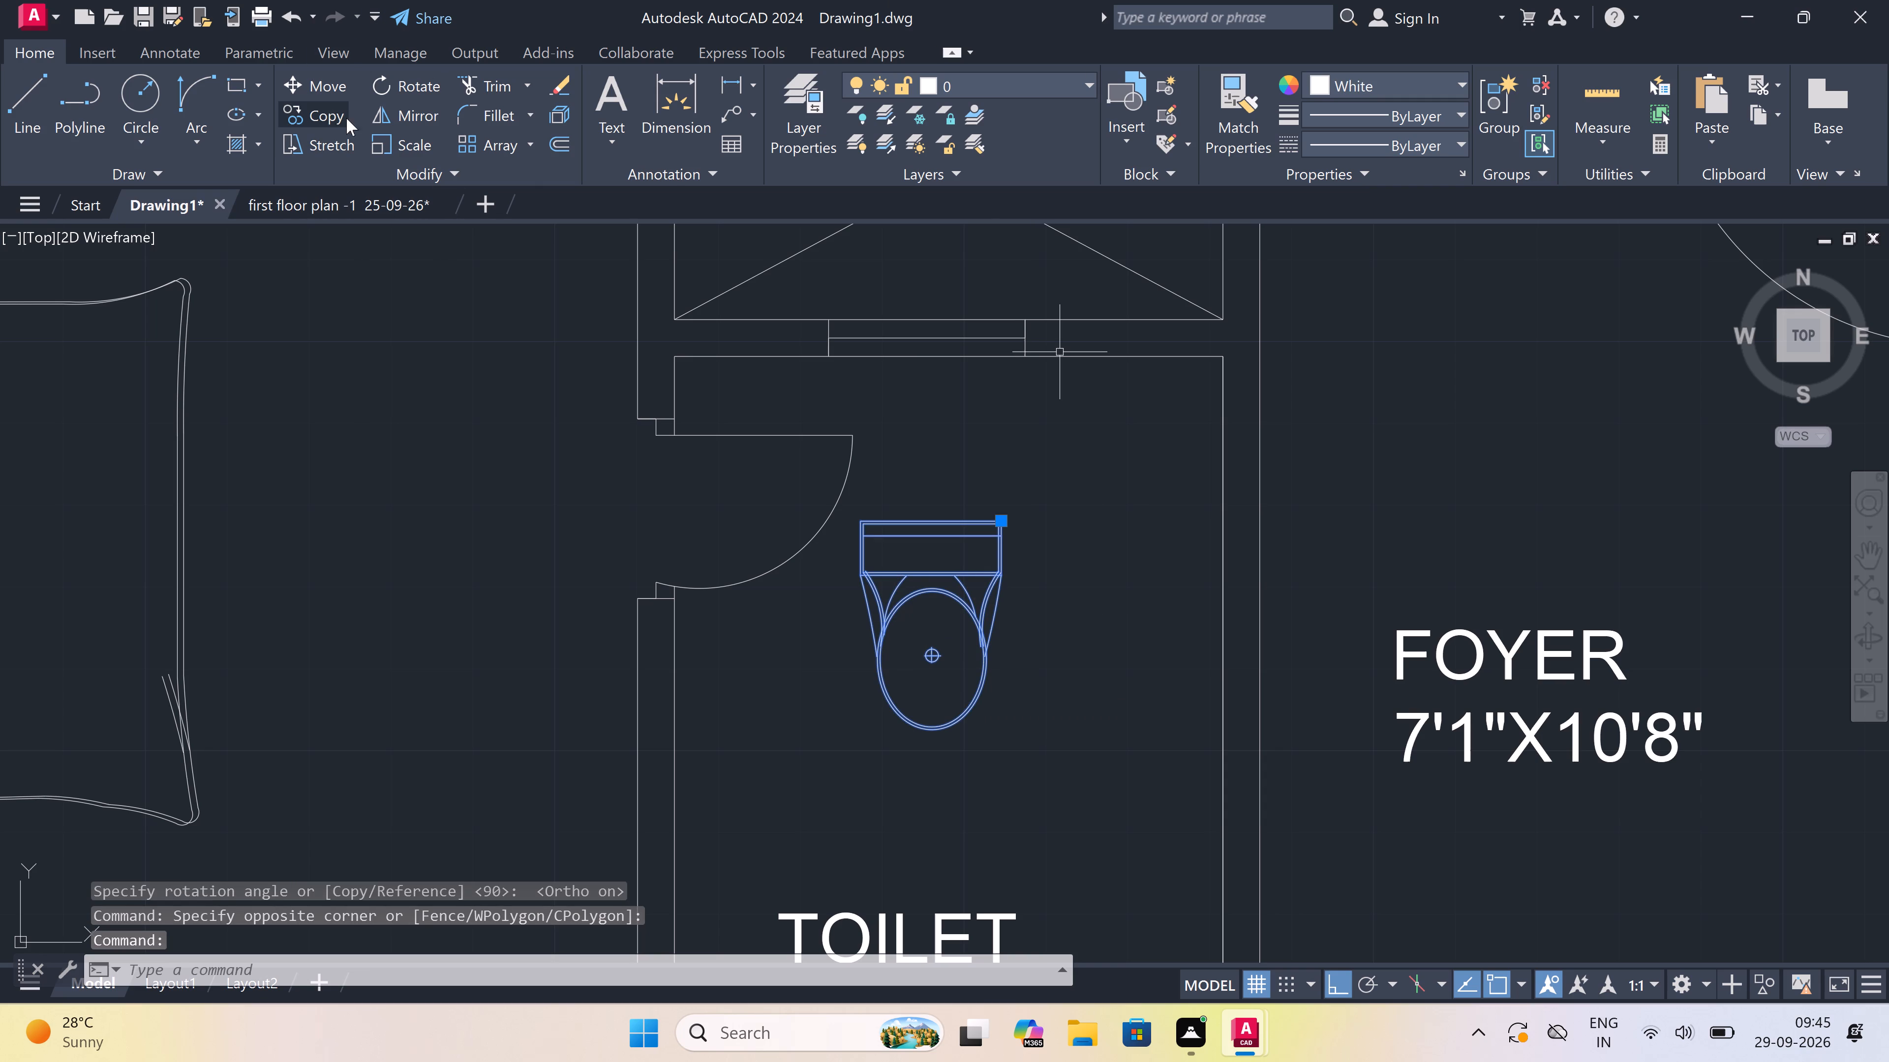
pyautogui.moveTo(335, 79); pyautogui.dragTo(329, 79)
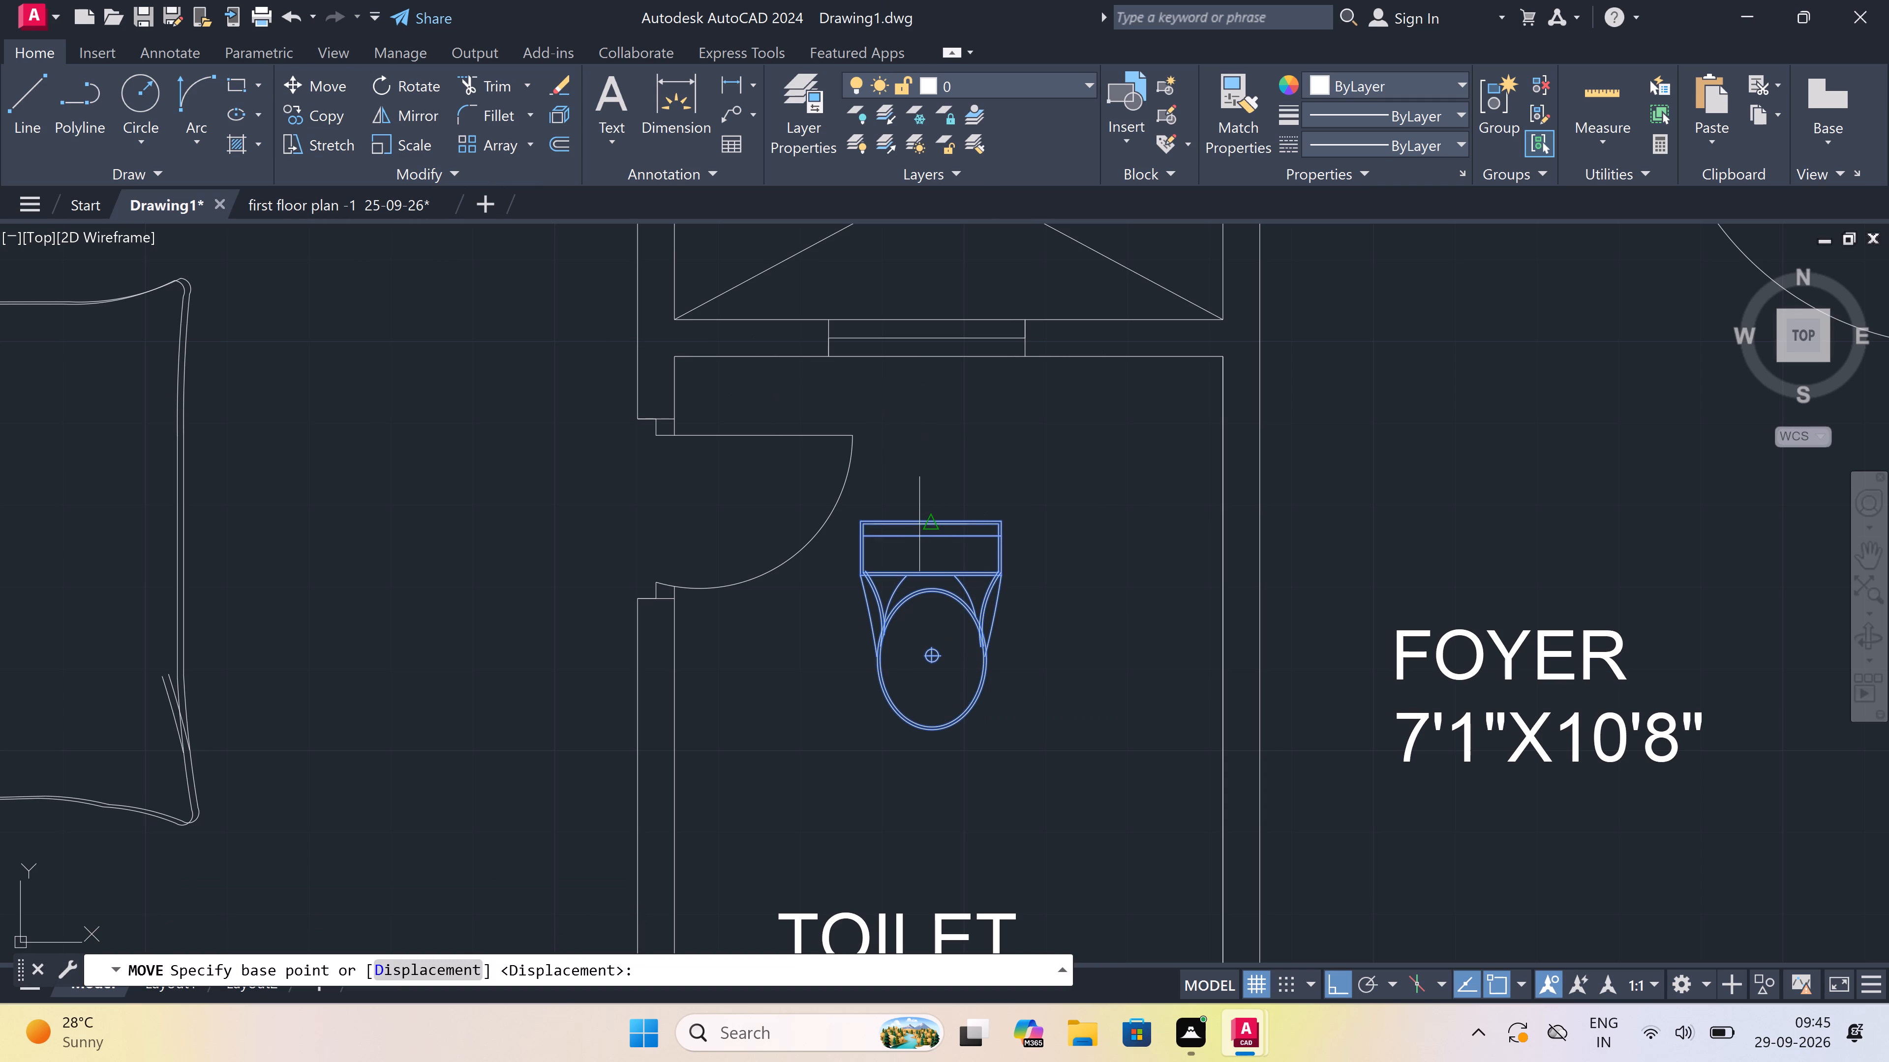
pyautogui.moveTo(933, 524); pyautogui.dragTo(927, 515)
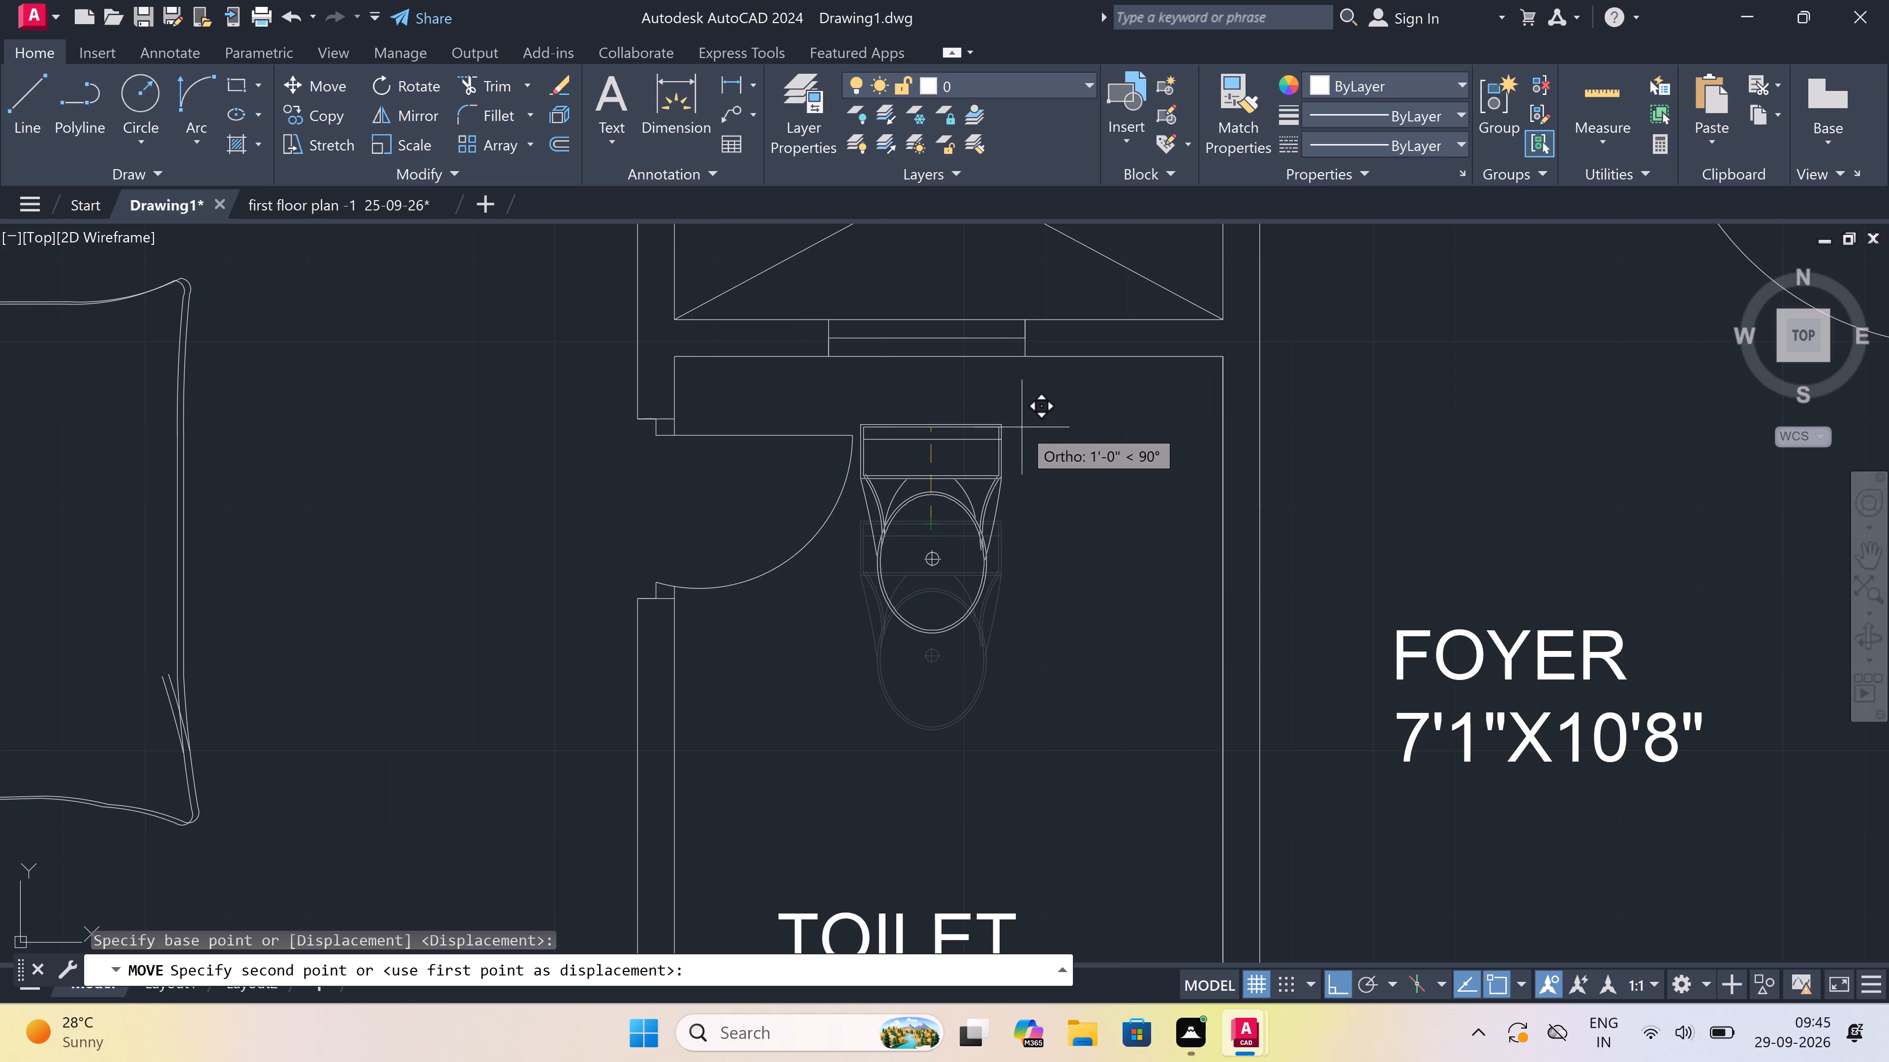
pyautogui.press('F8')
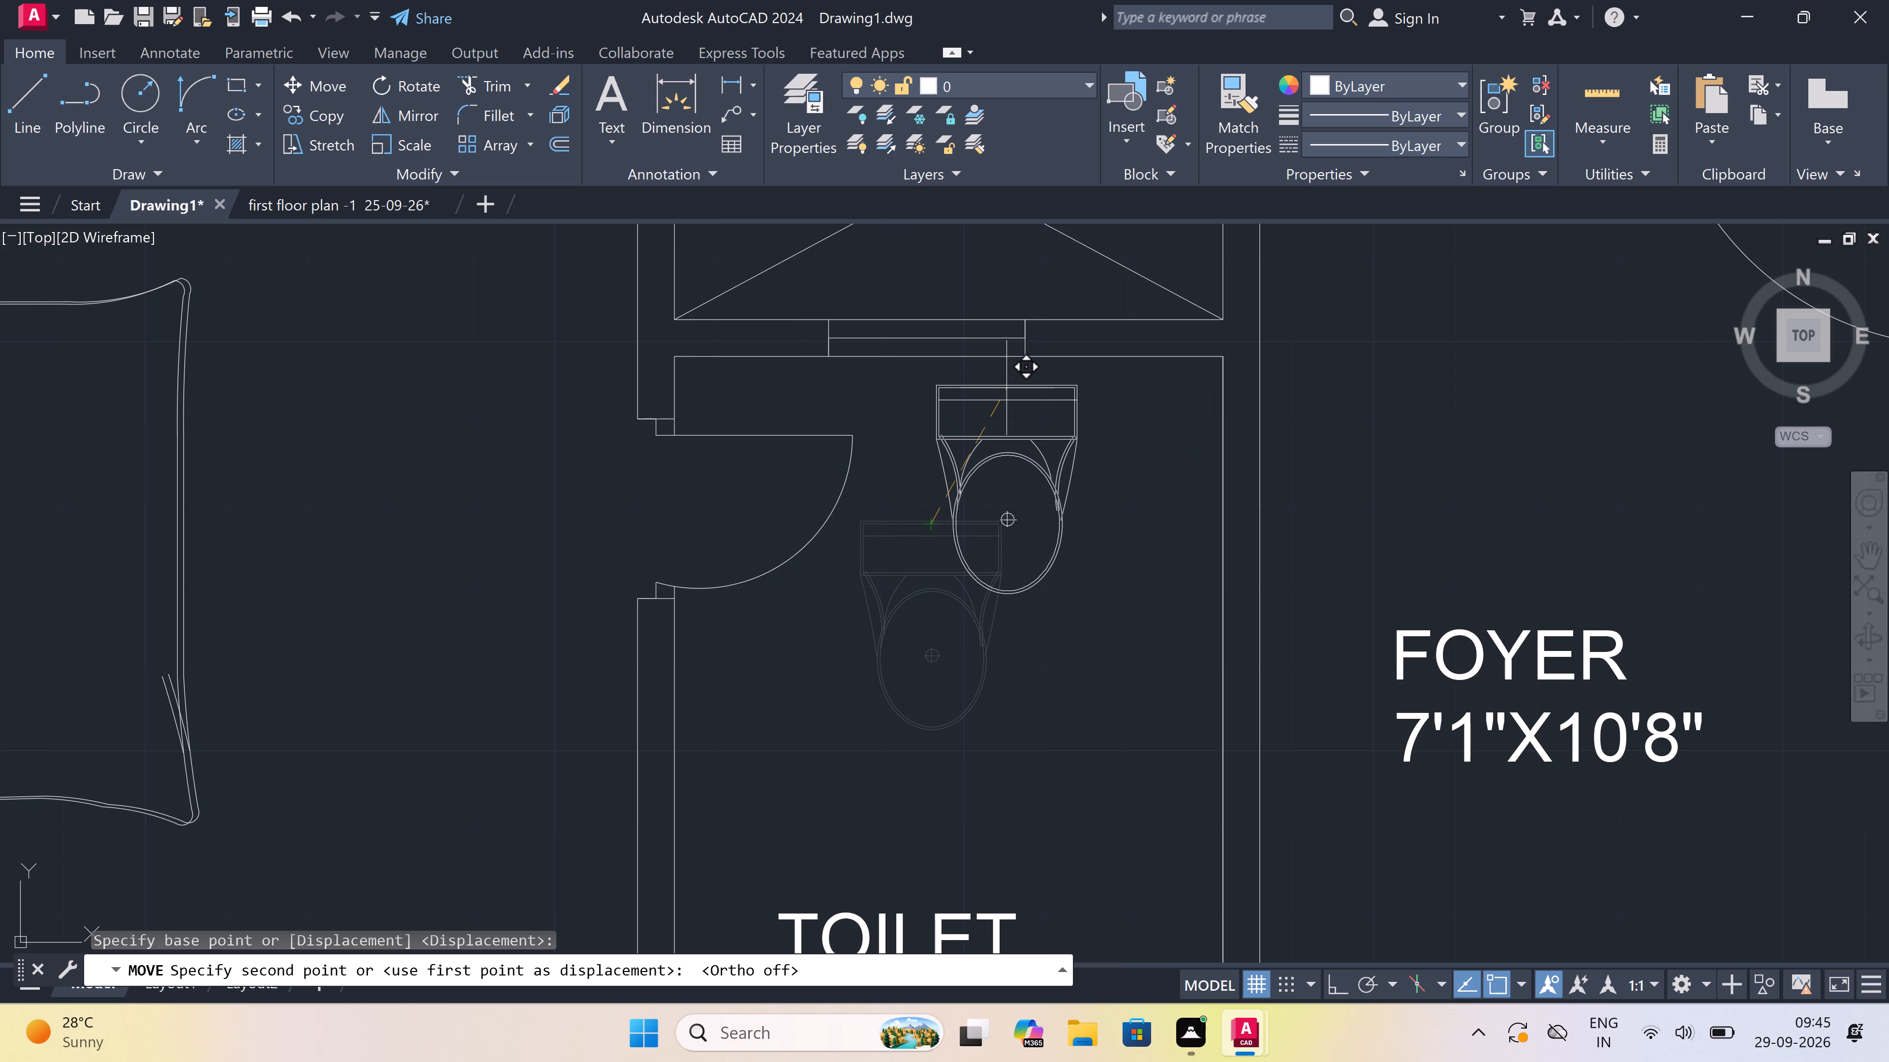
pyautogui.click(1013, 368)
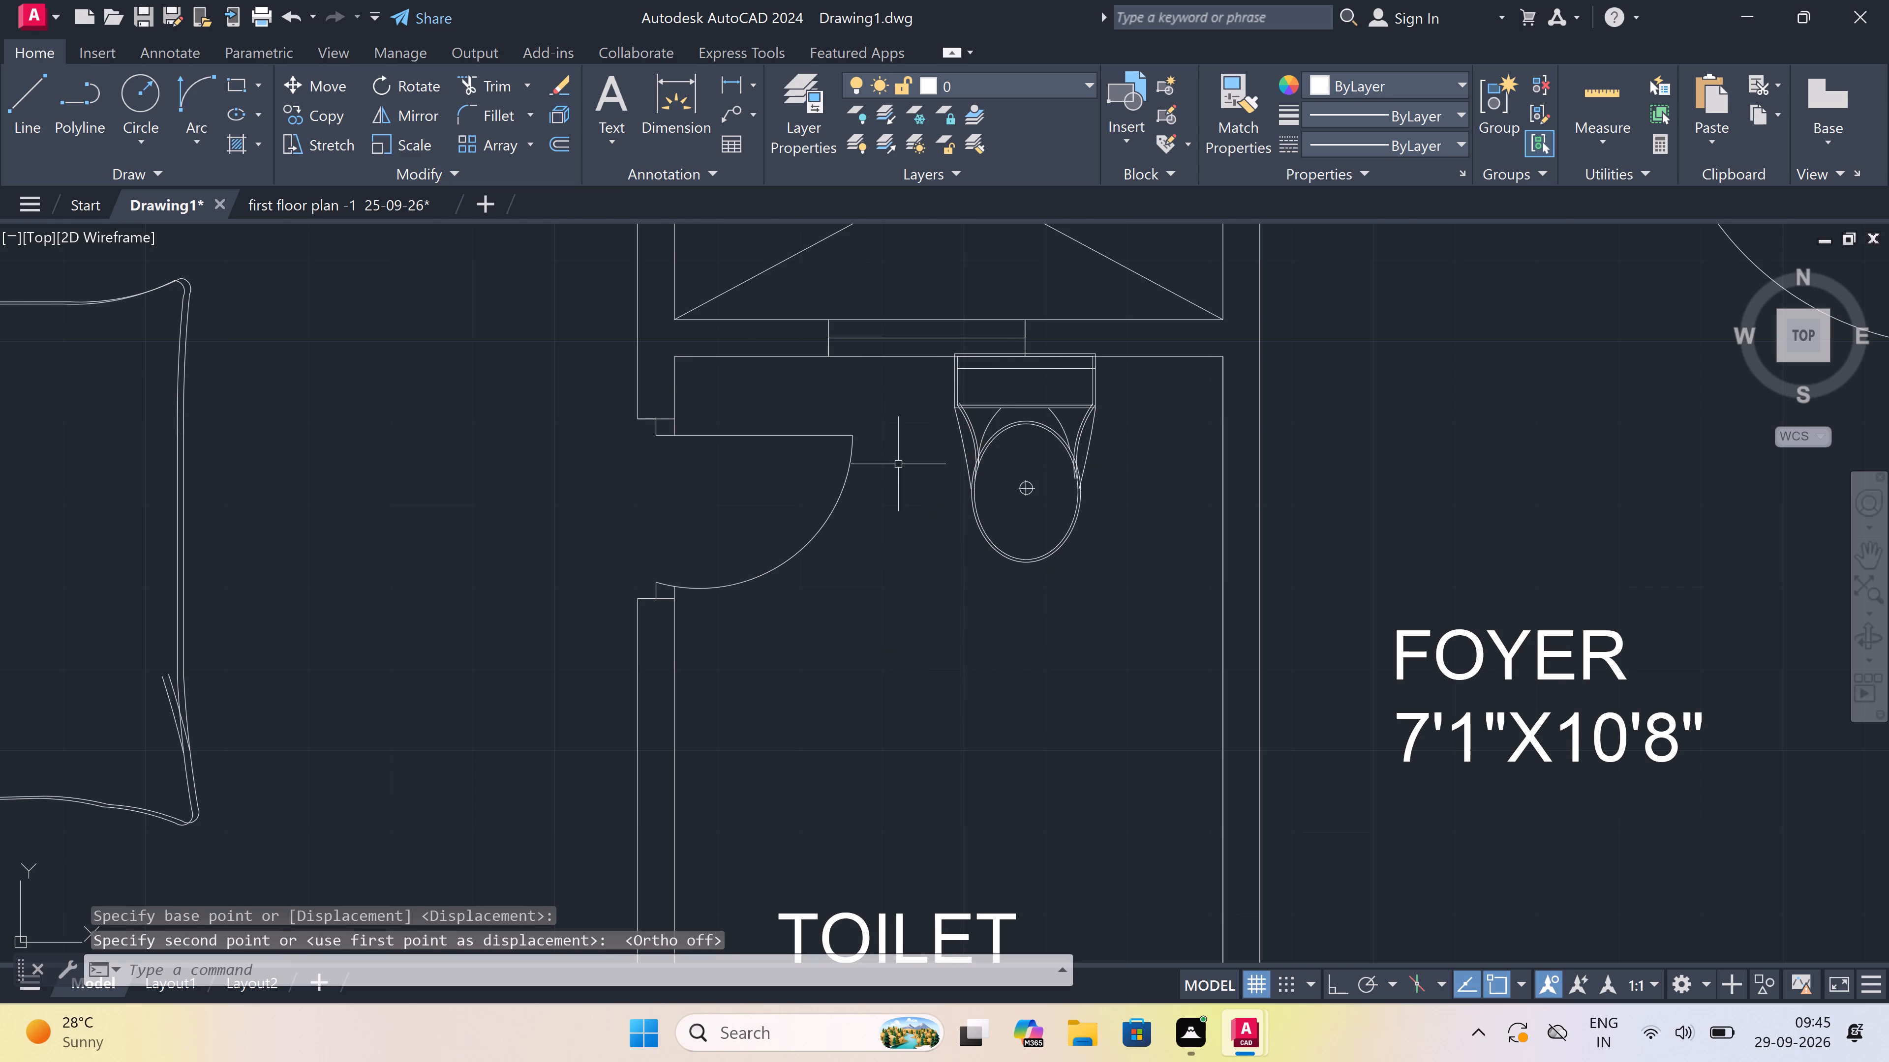
# Copy the north-facing WC from its tank-side midpoint to the north wall of the 4'6"X7'8" toilet beside the 10'8"X10'4" bedroom.
pyautogui.scroll(-3, 898, 464)
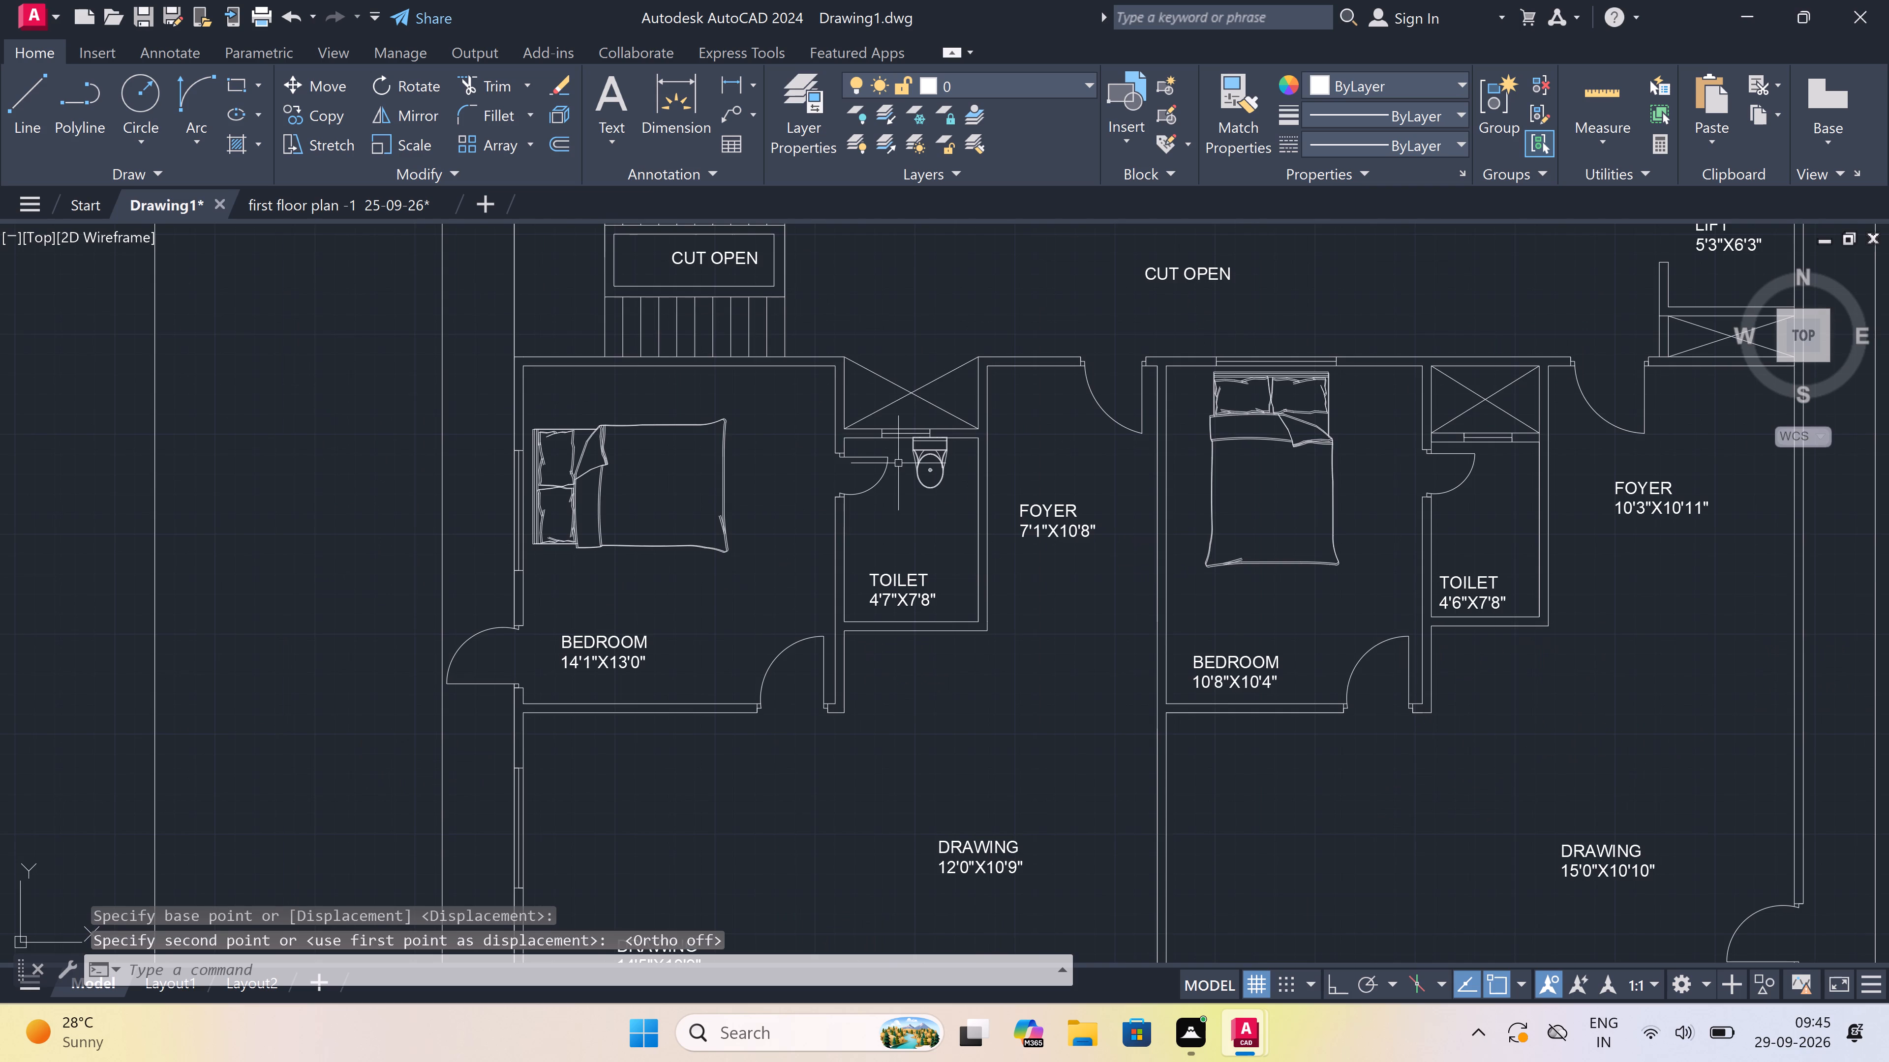
pyautogui.scroll(3, 918, 449)
pyautogui.click(918, 449)
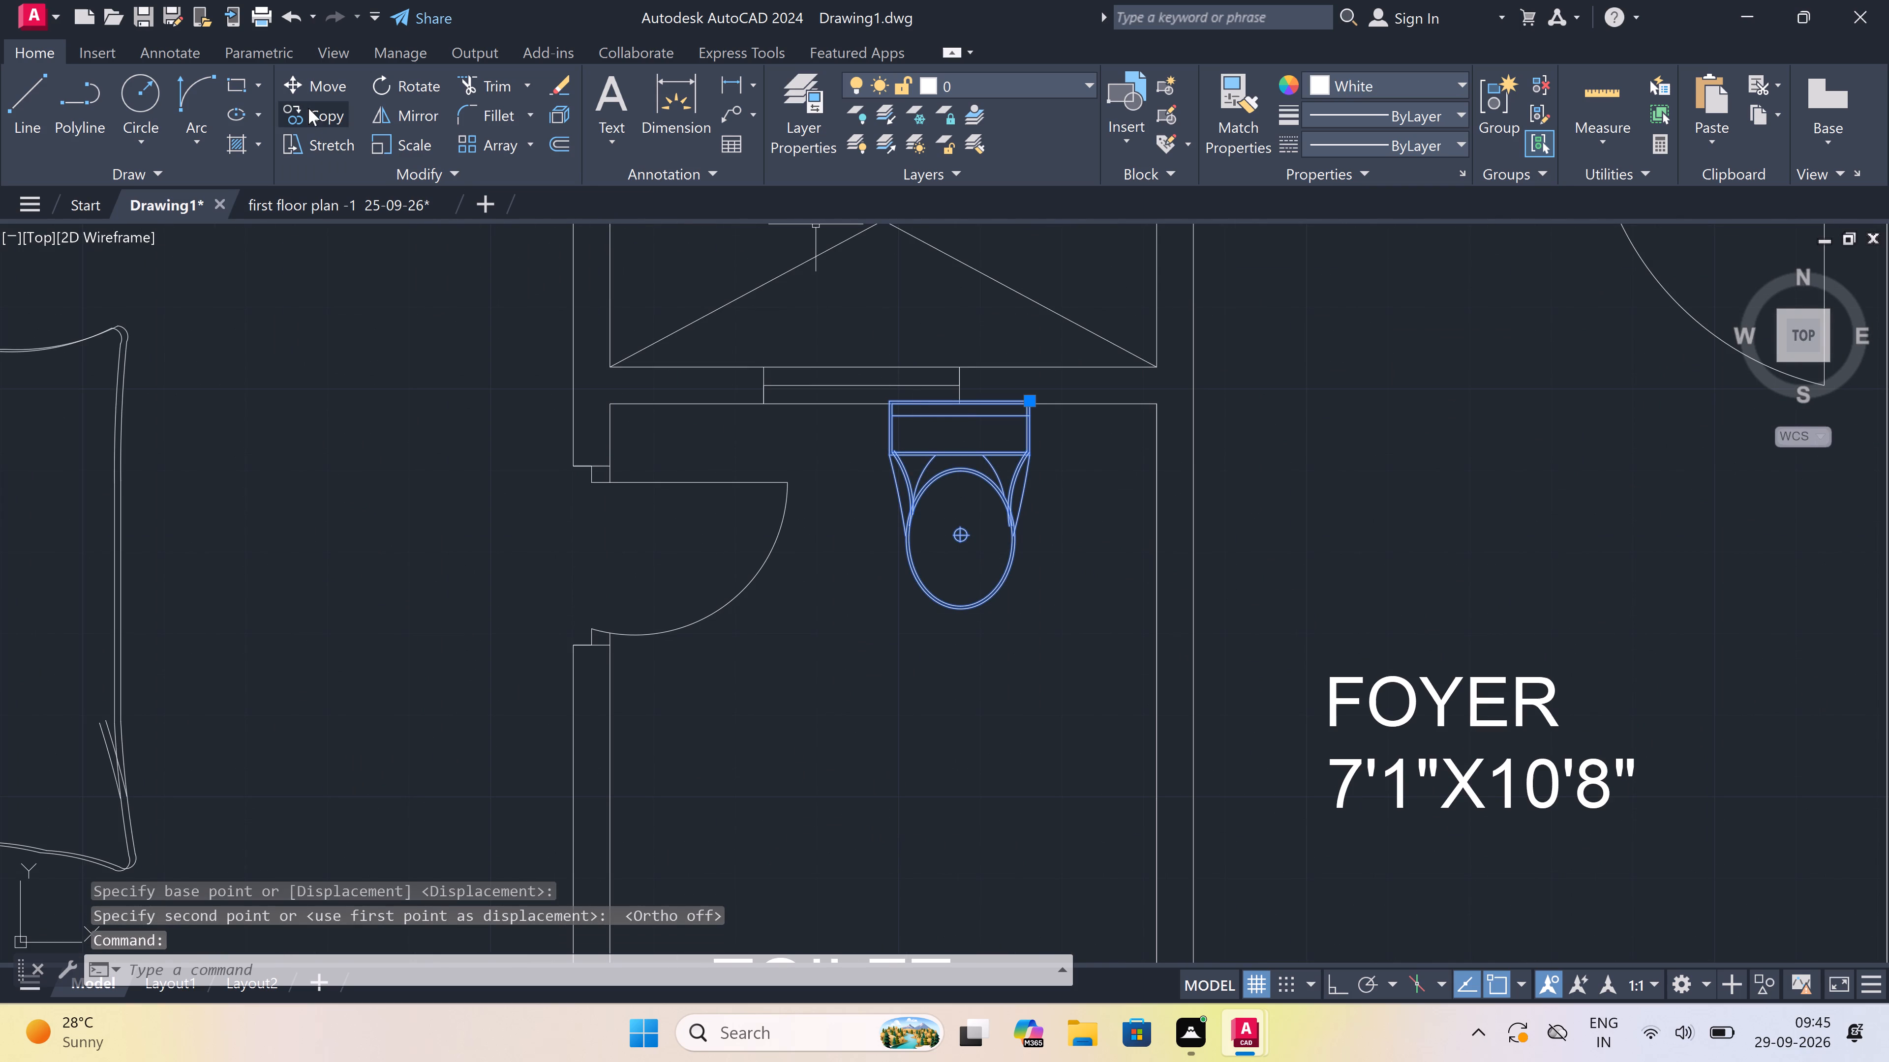
pyautogui.click(308, 108)
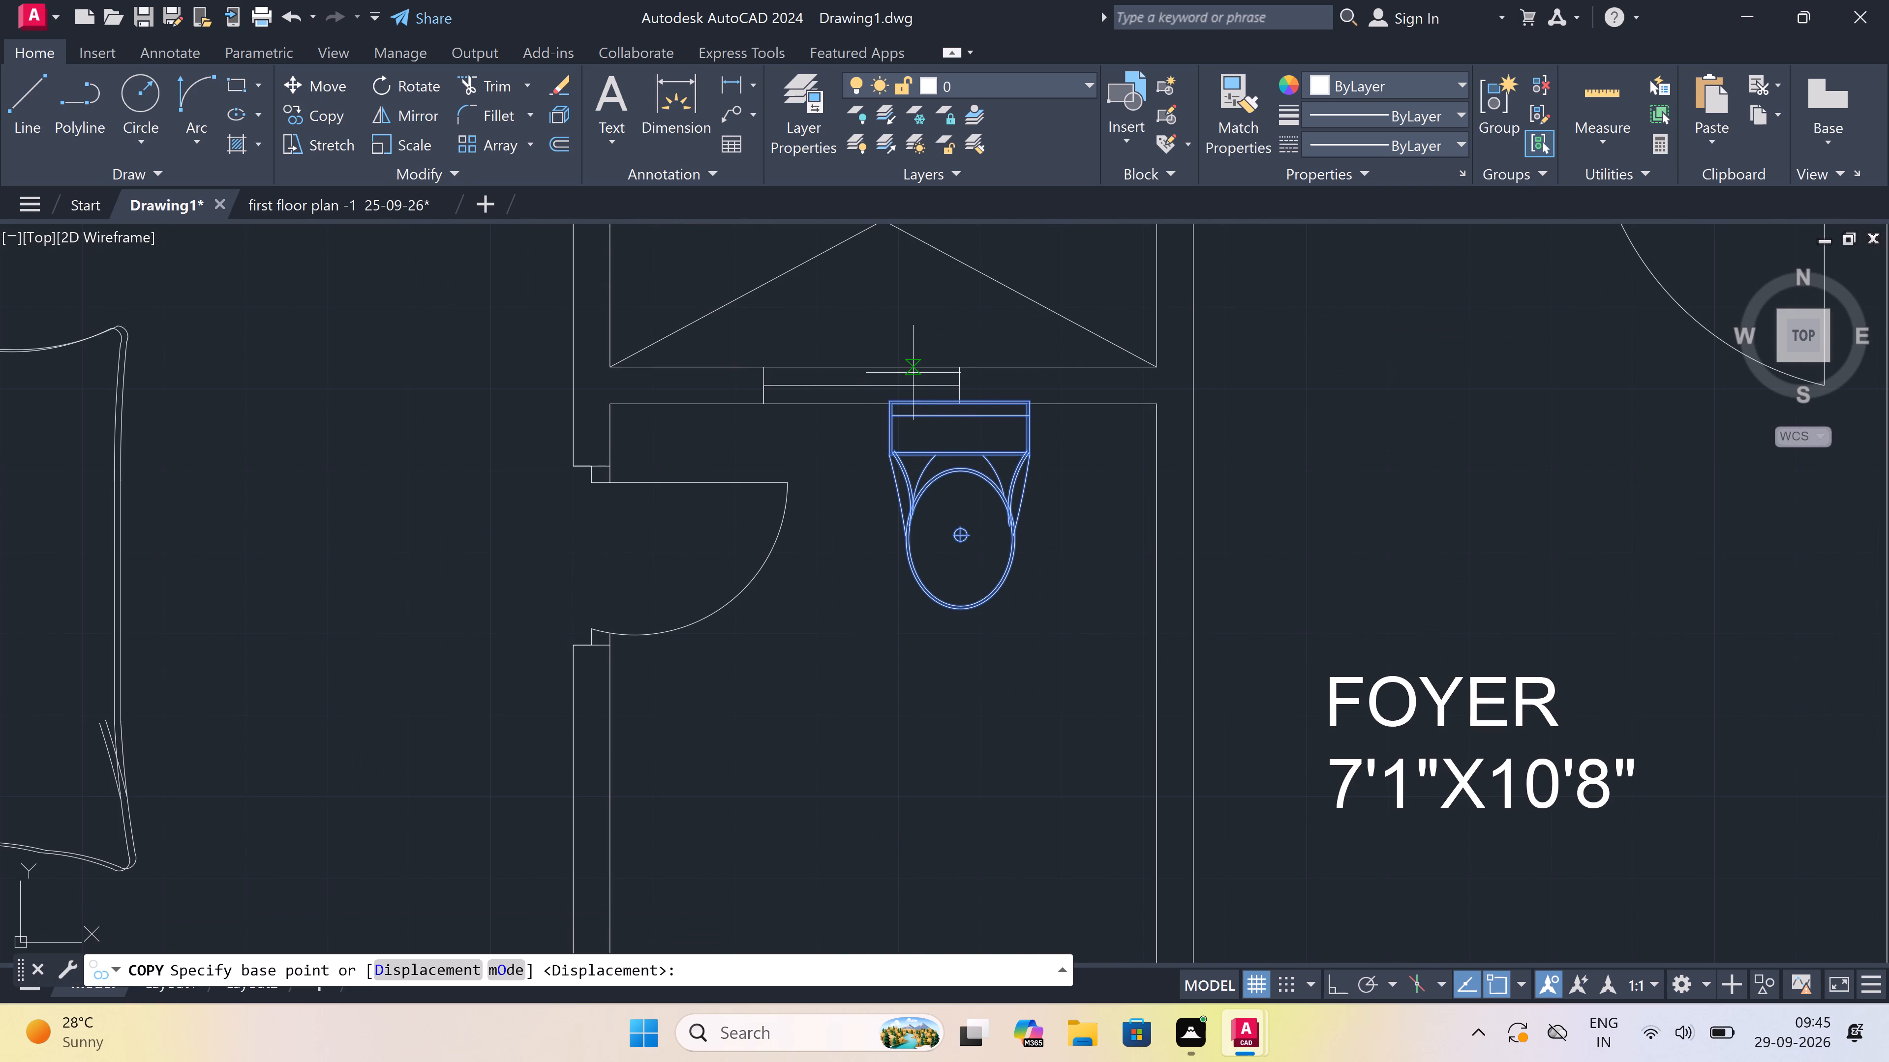
pyautogui.moveTo(955, 403); pyautogui.dragTo(938, 418)
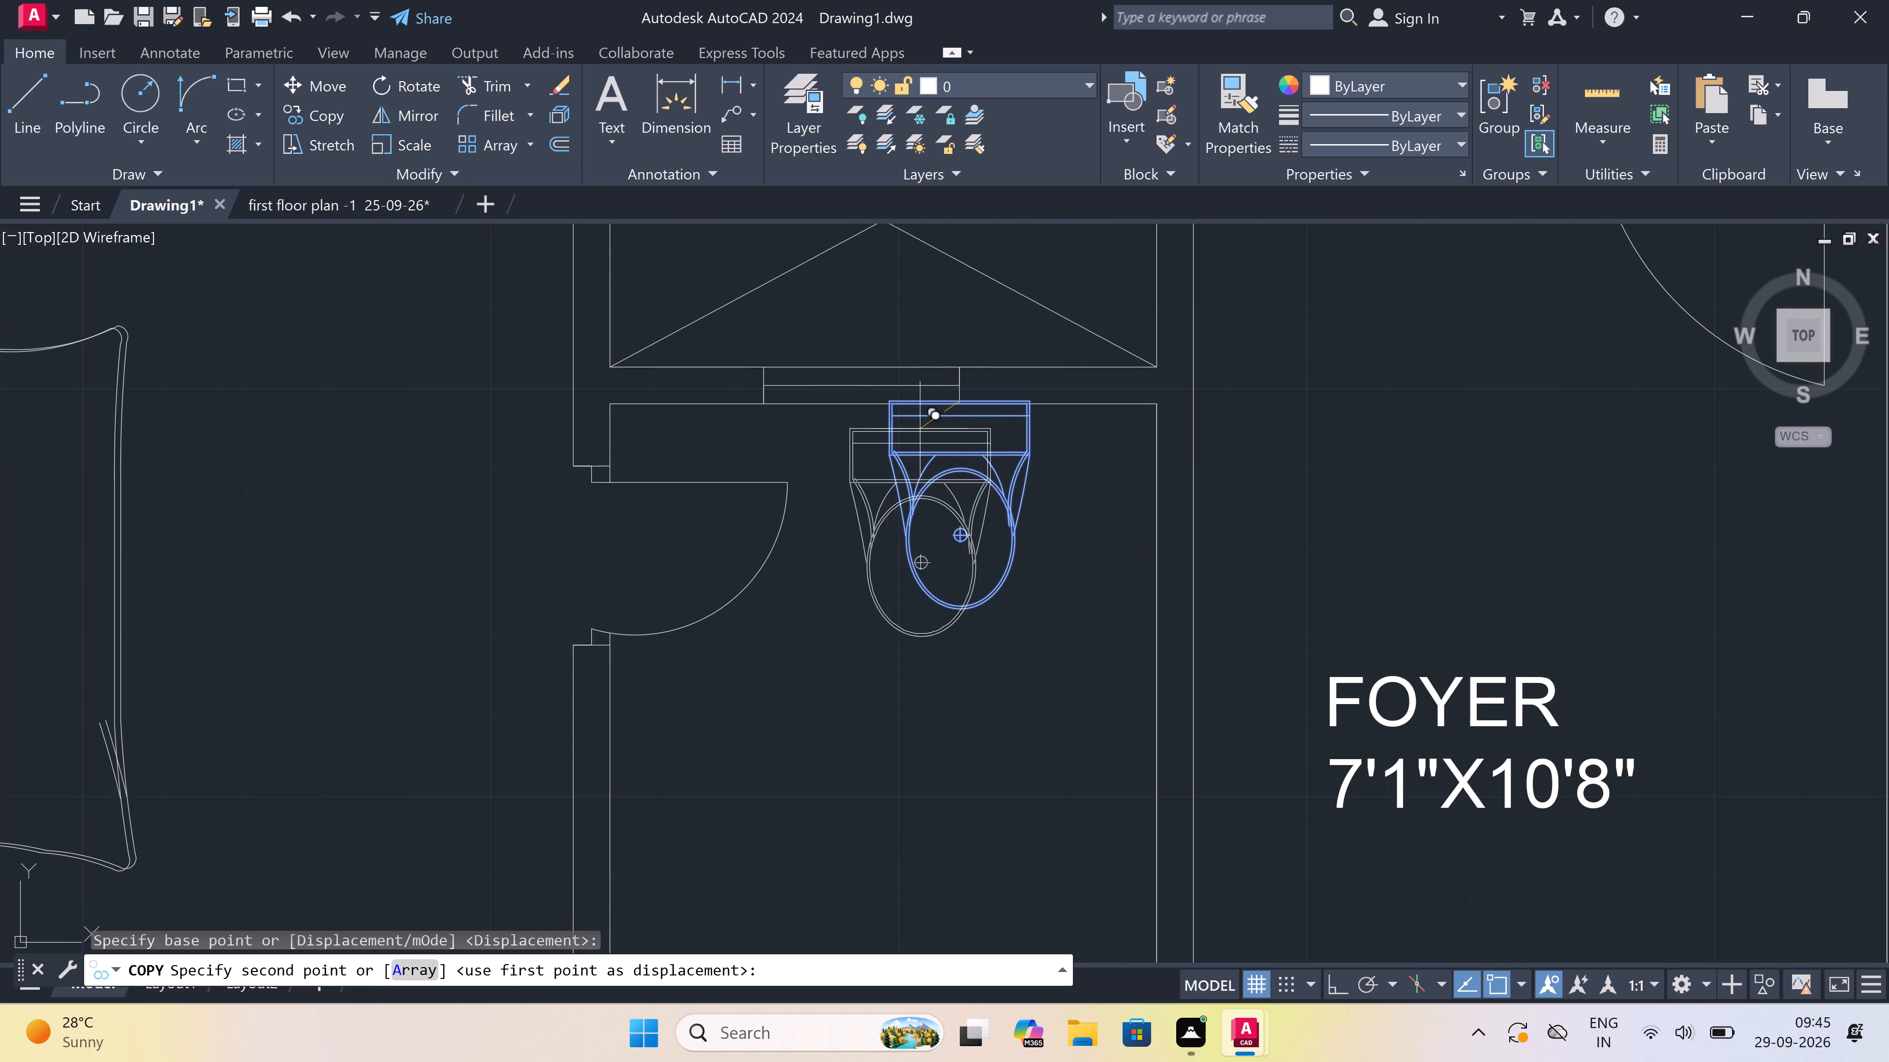
pyautogui.scroll(-4, 902, 424)
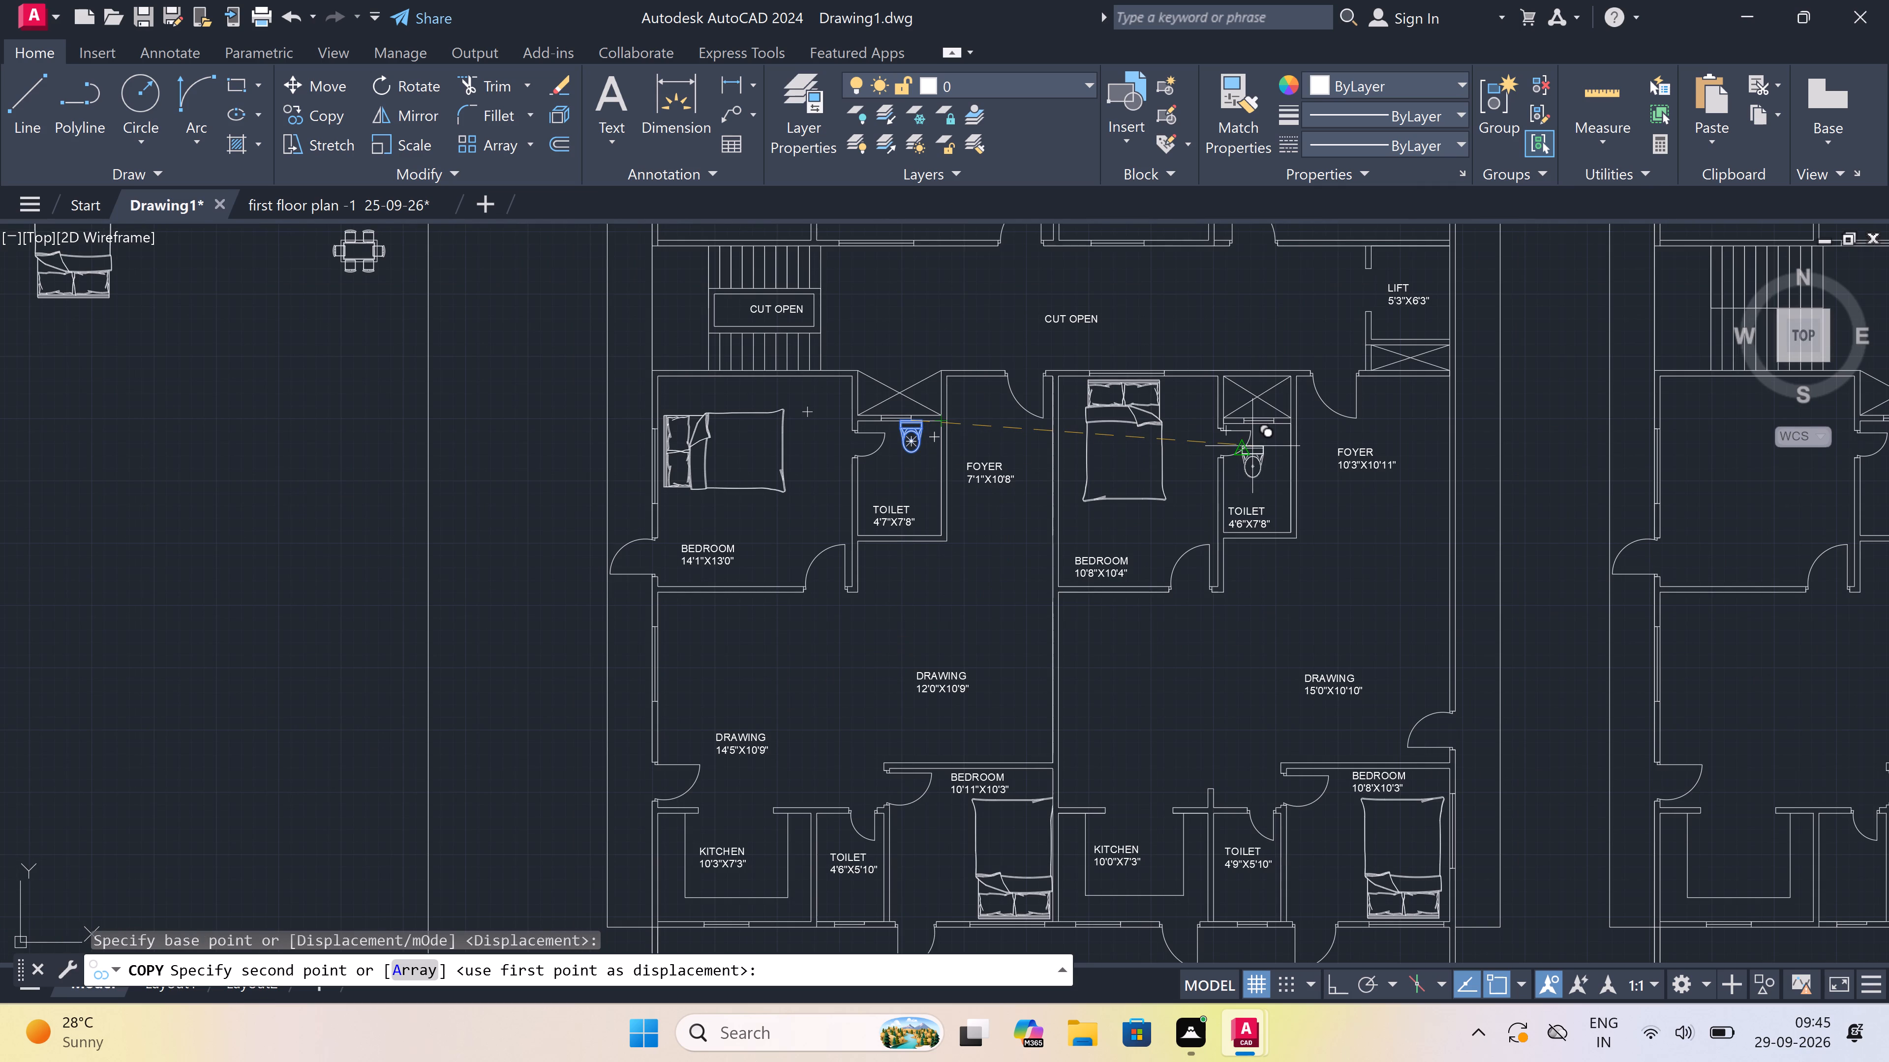
pyautogui.scroll(2, 1336, 407)
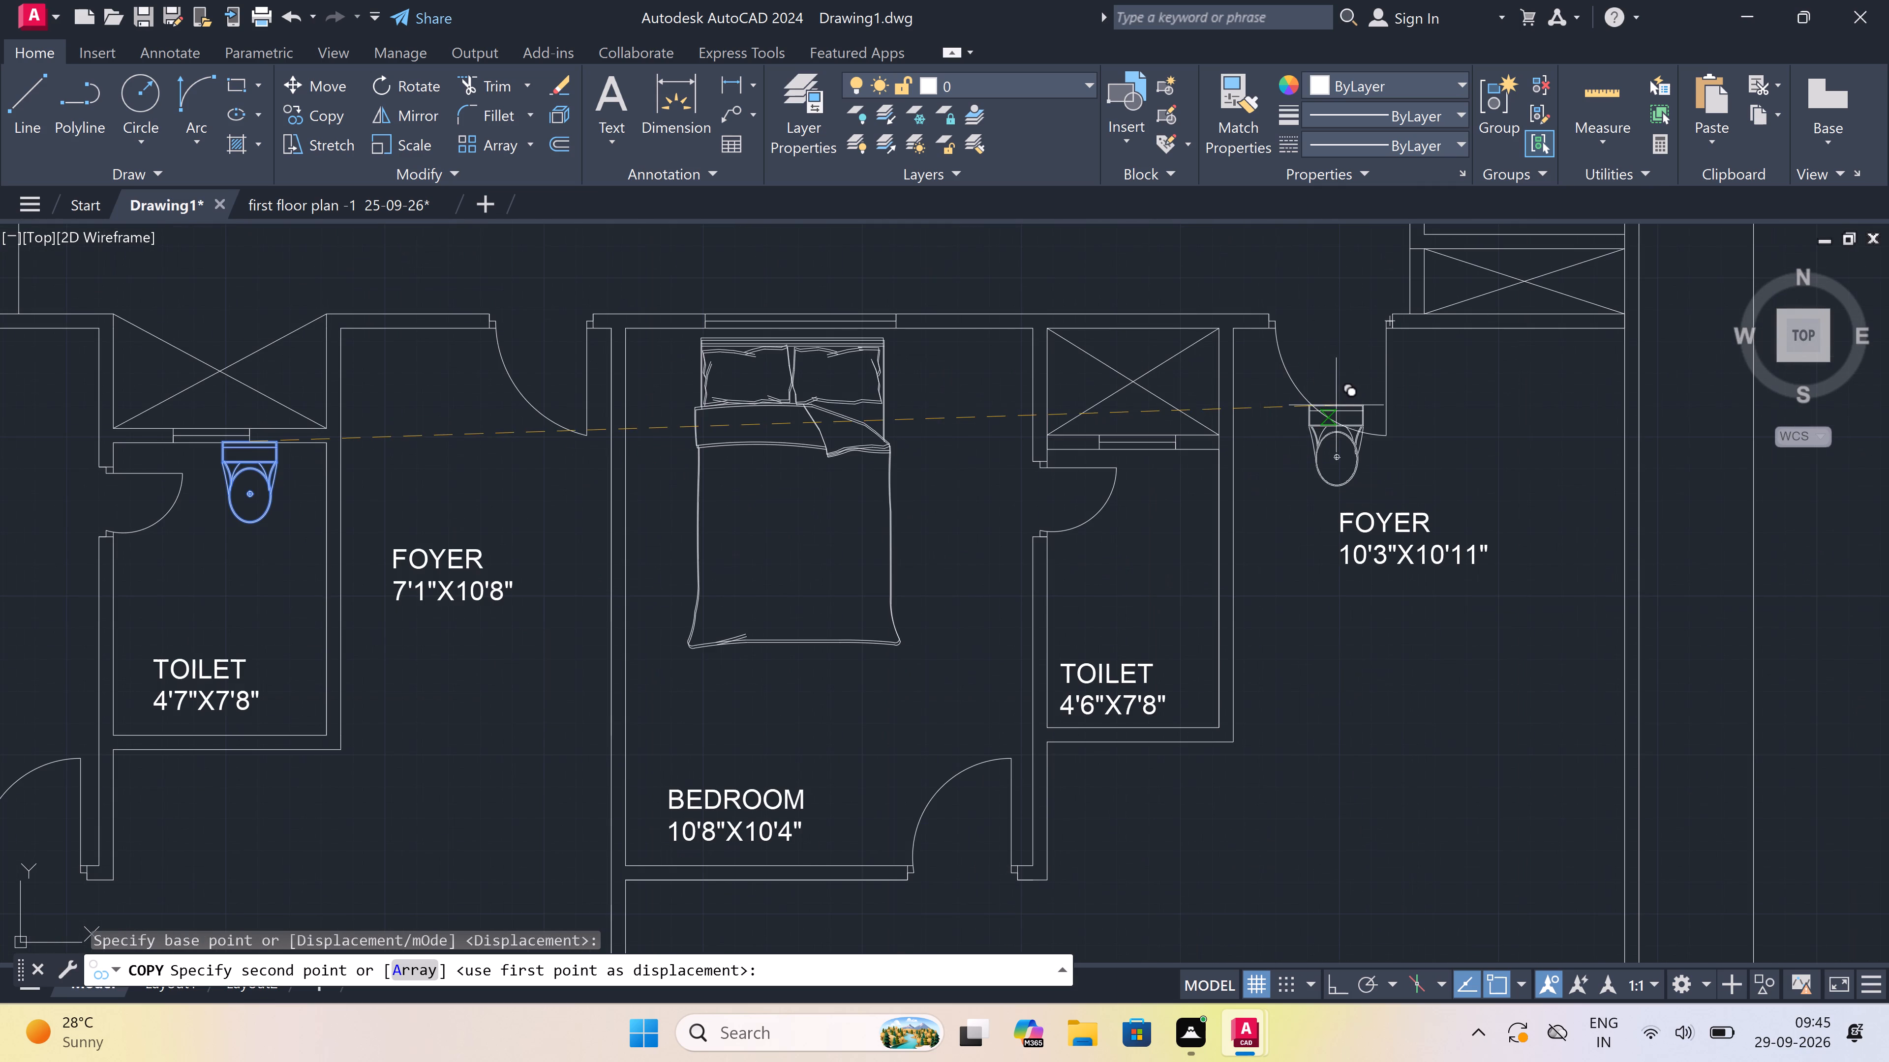
pyautogui.scroll(2, 1325, 416)
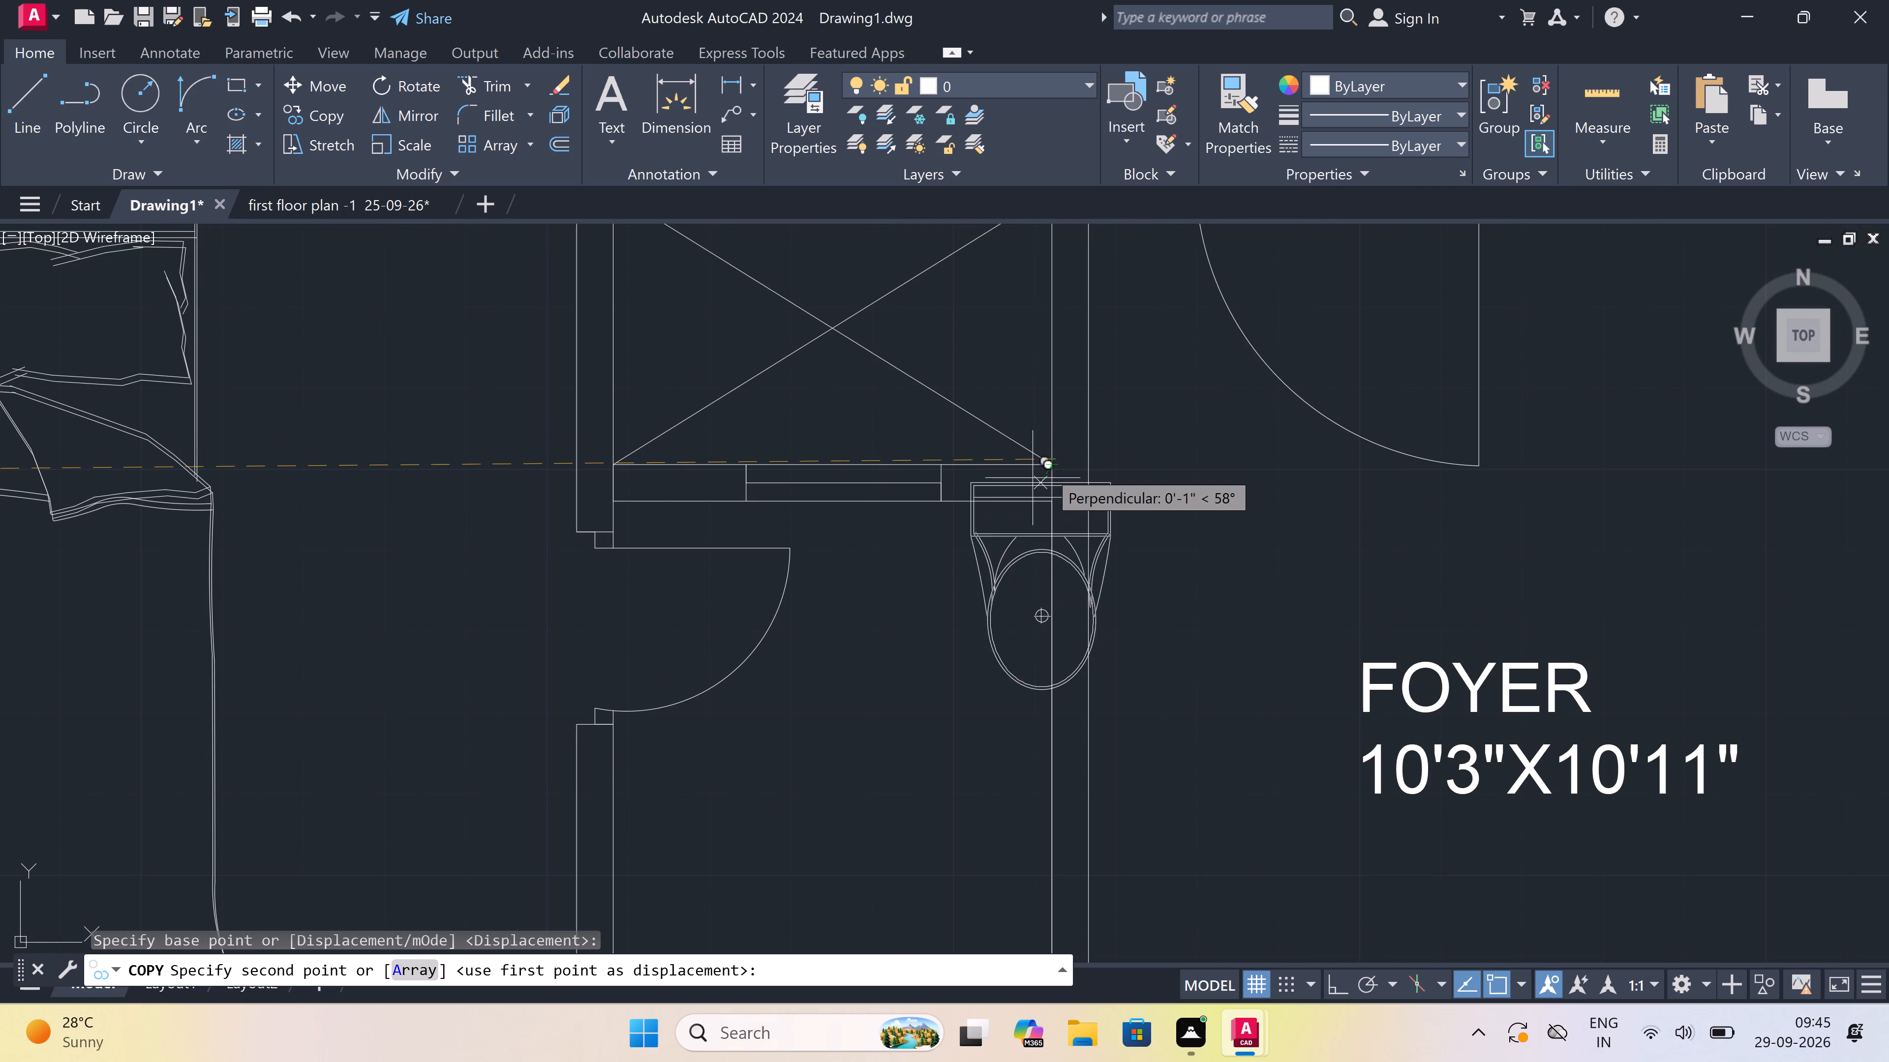
pyautogui.scroll(2, 981, 507)
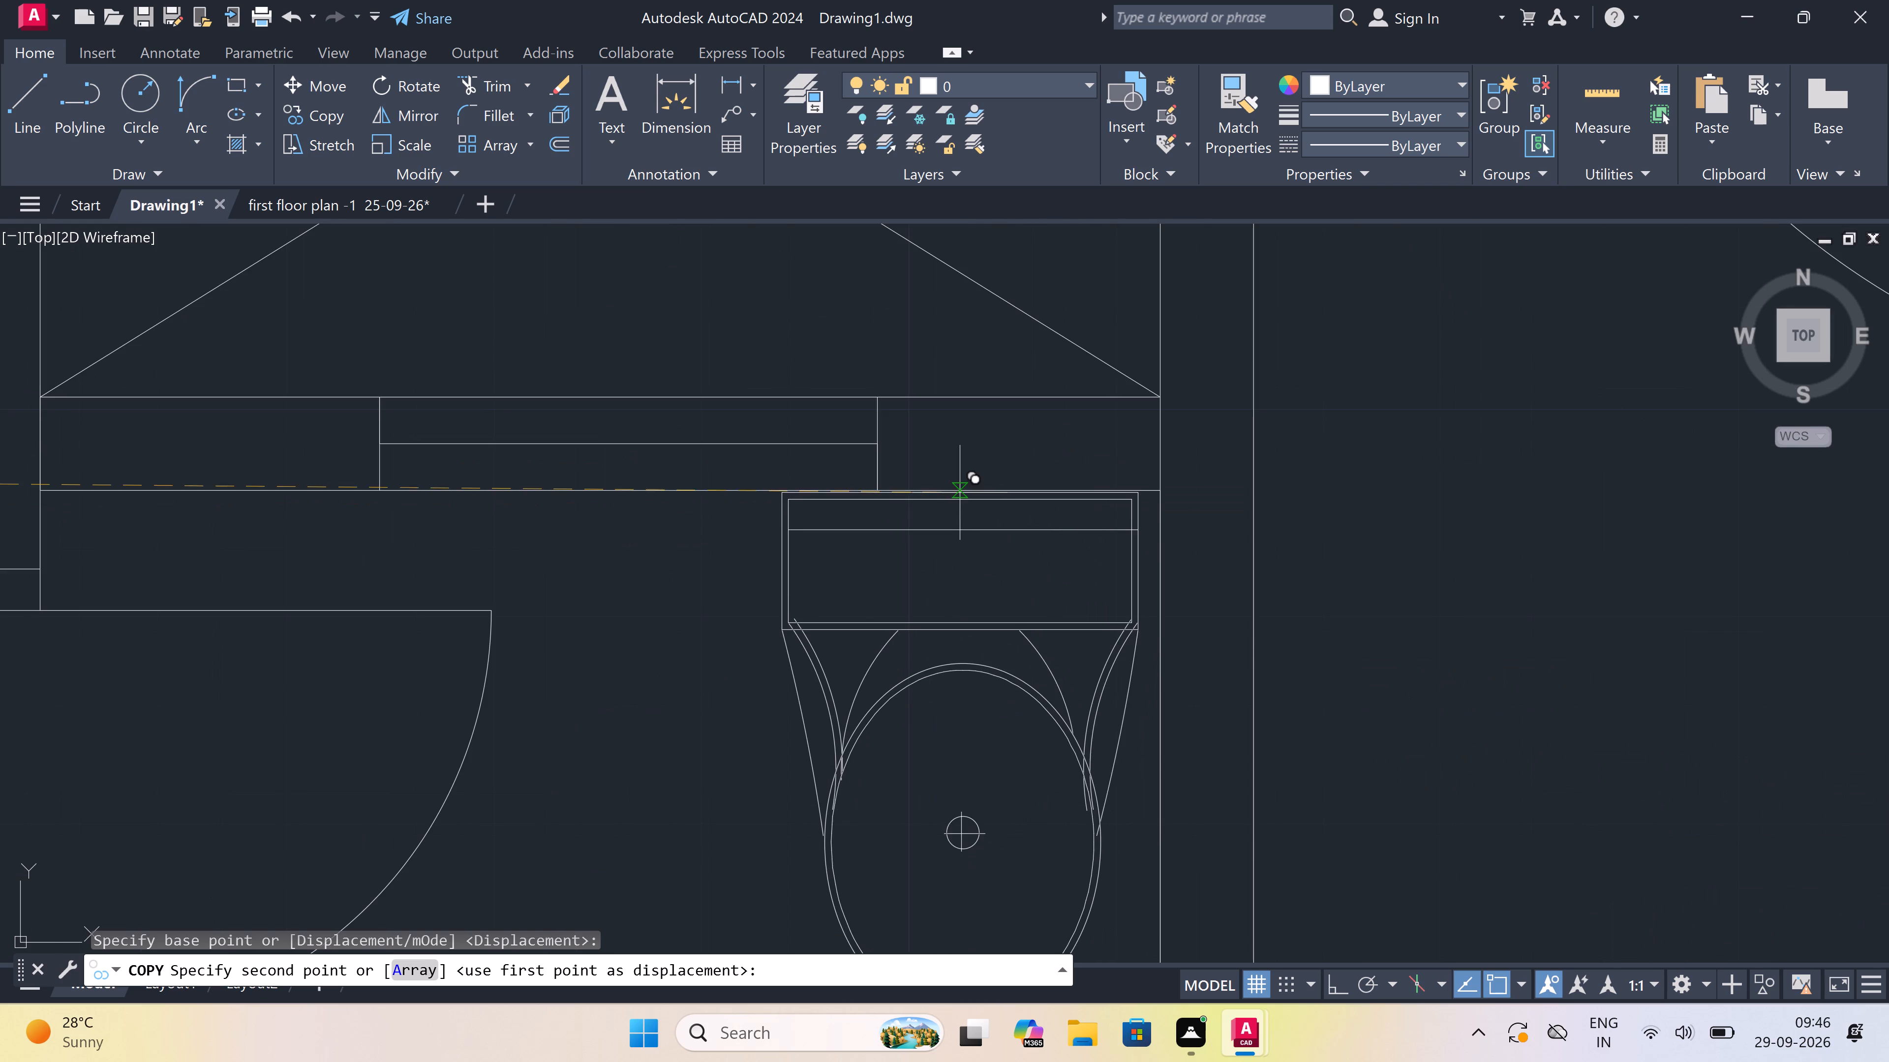
pyautogui.click(948, 496)
# Continue copying the WC into the 4'9"X5'10" toilet between the 10'0"X7'3" kitchen and the 10'8"X10'3" bedroom.
pyautogui.scroll(-8, 942, 463)
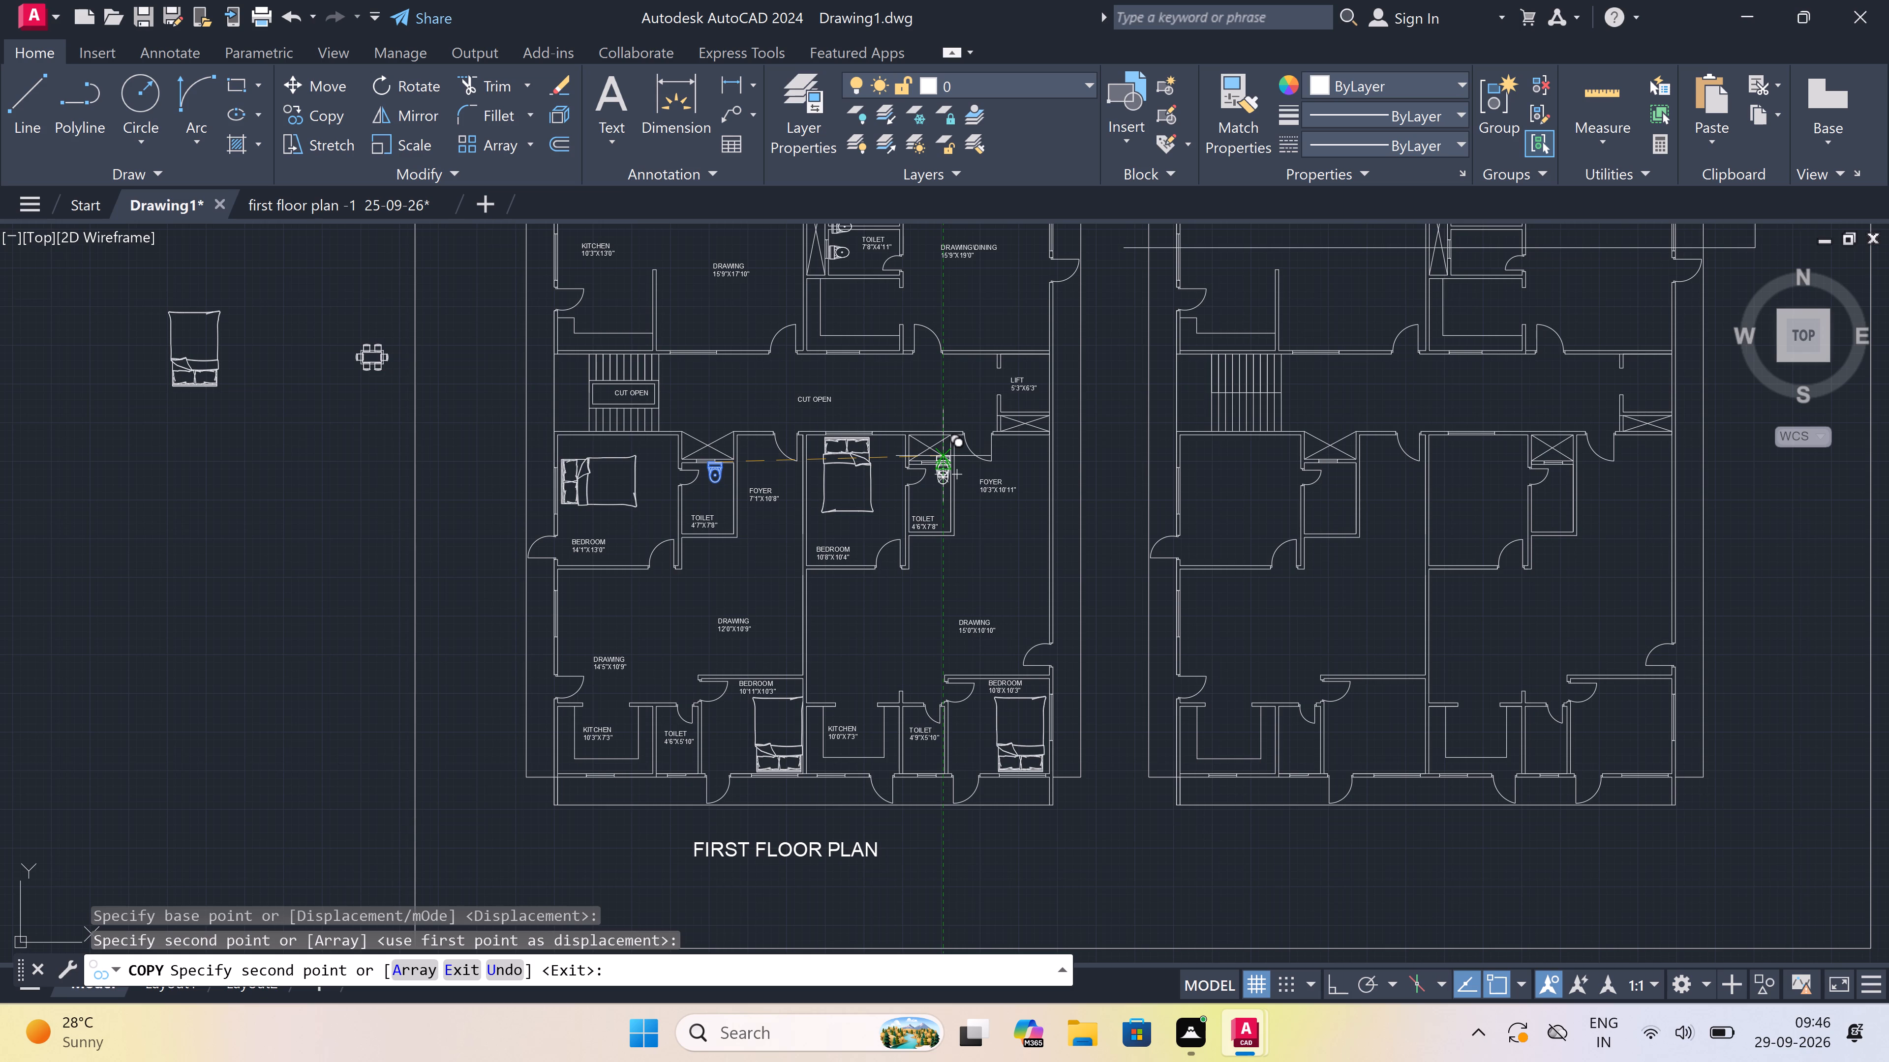
pyautogui.scroll(-1, 947, 453)
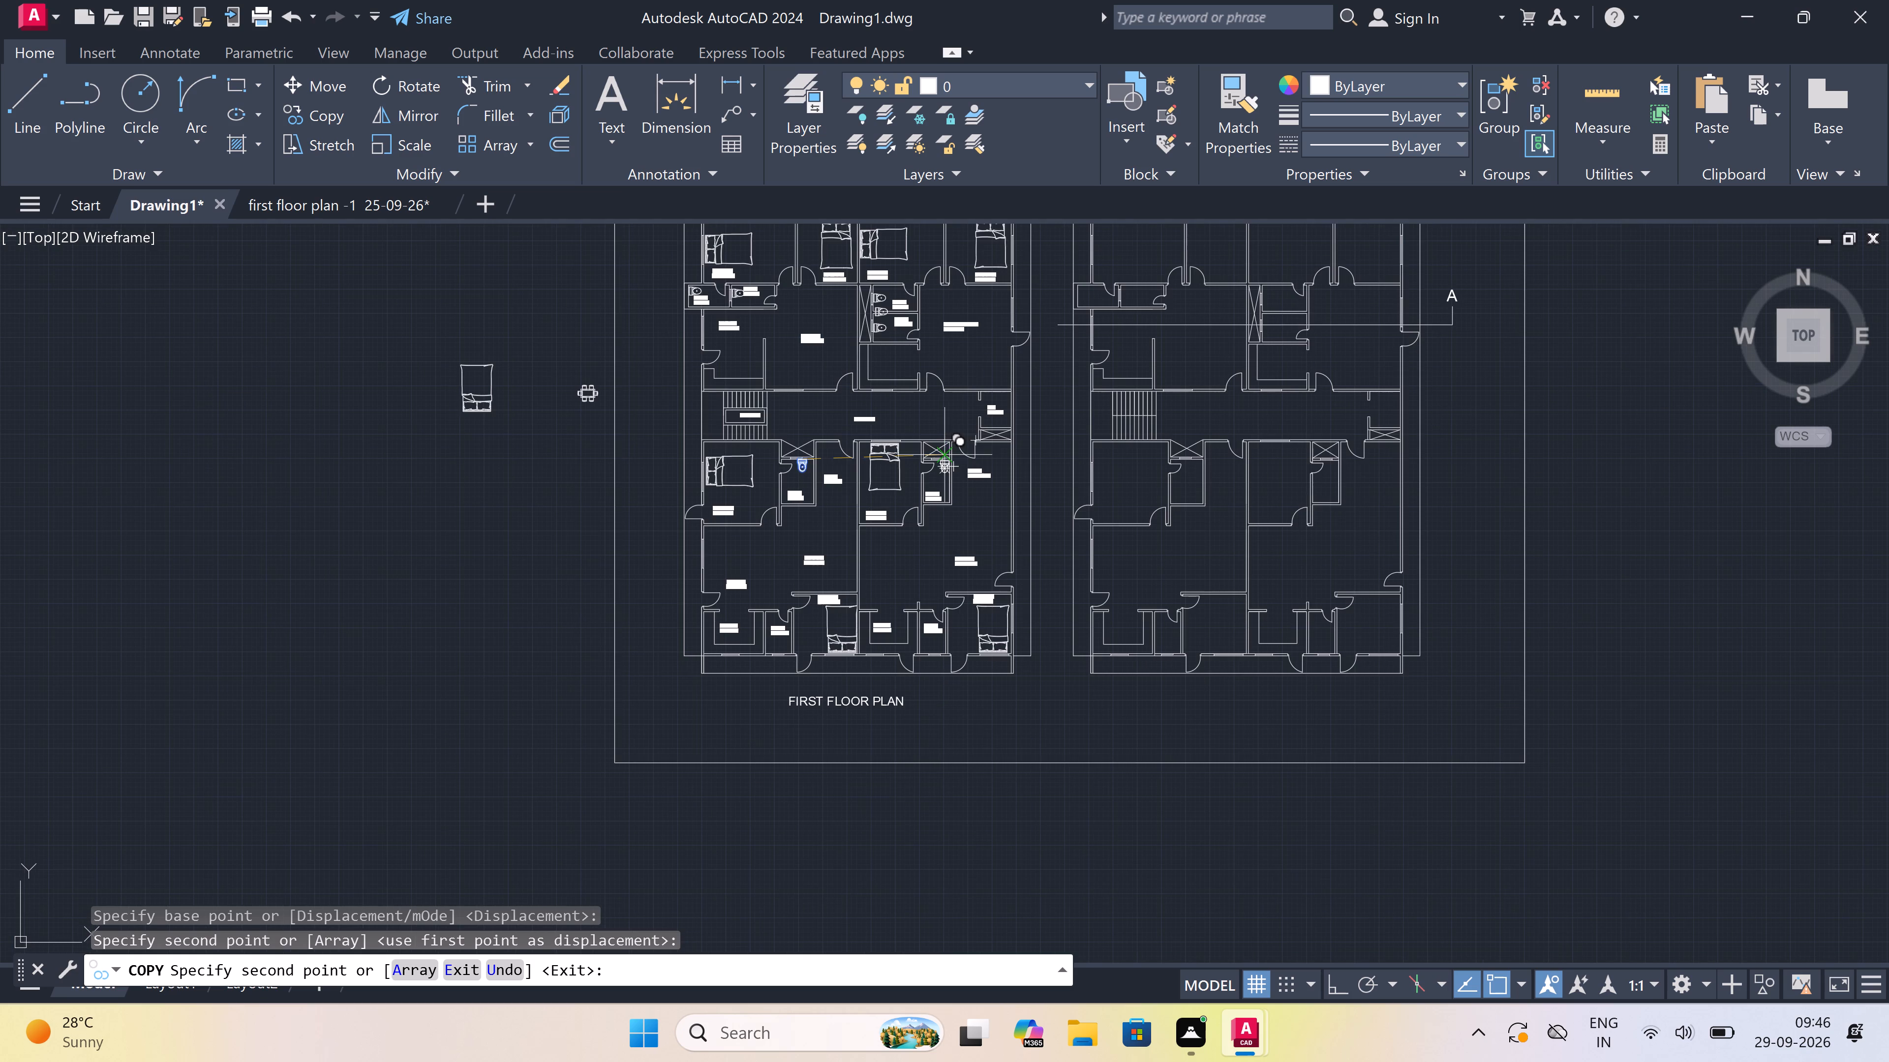
pyautogui.scroll(1, 947, 453)
pyautogui.scroll(-1, 947, 453)
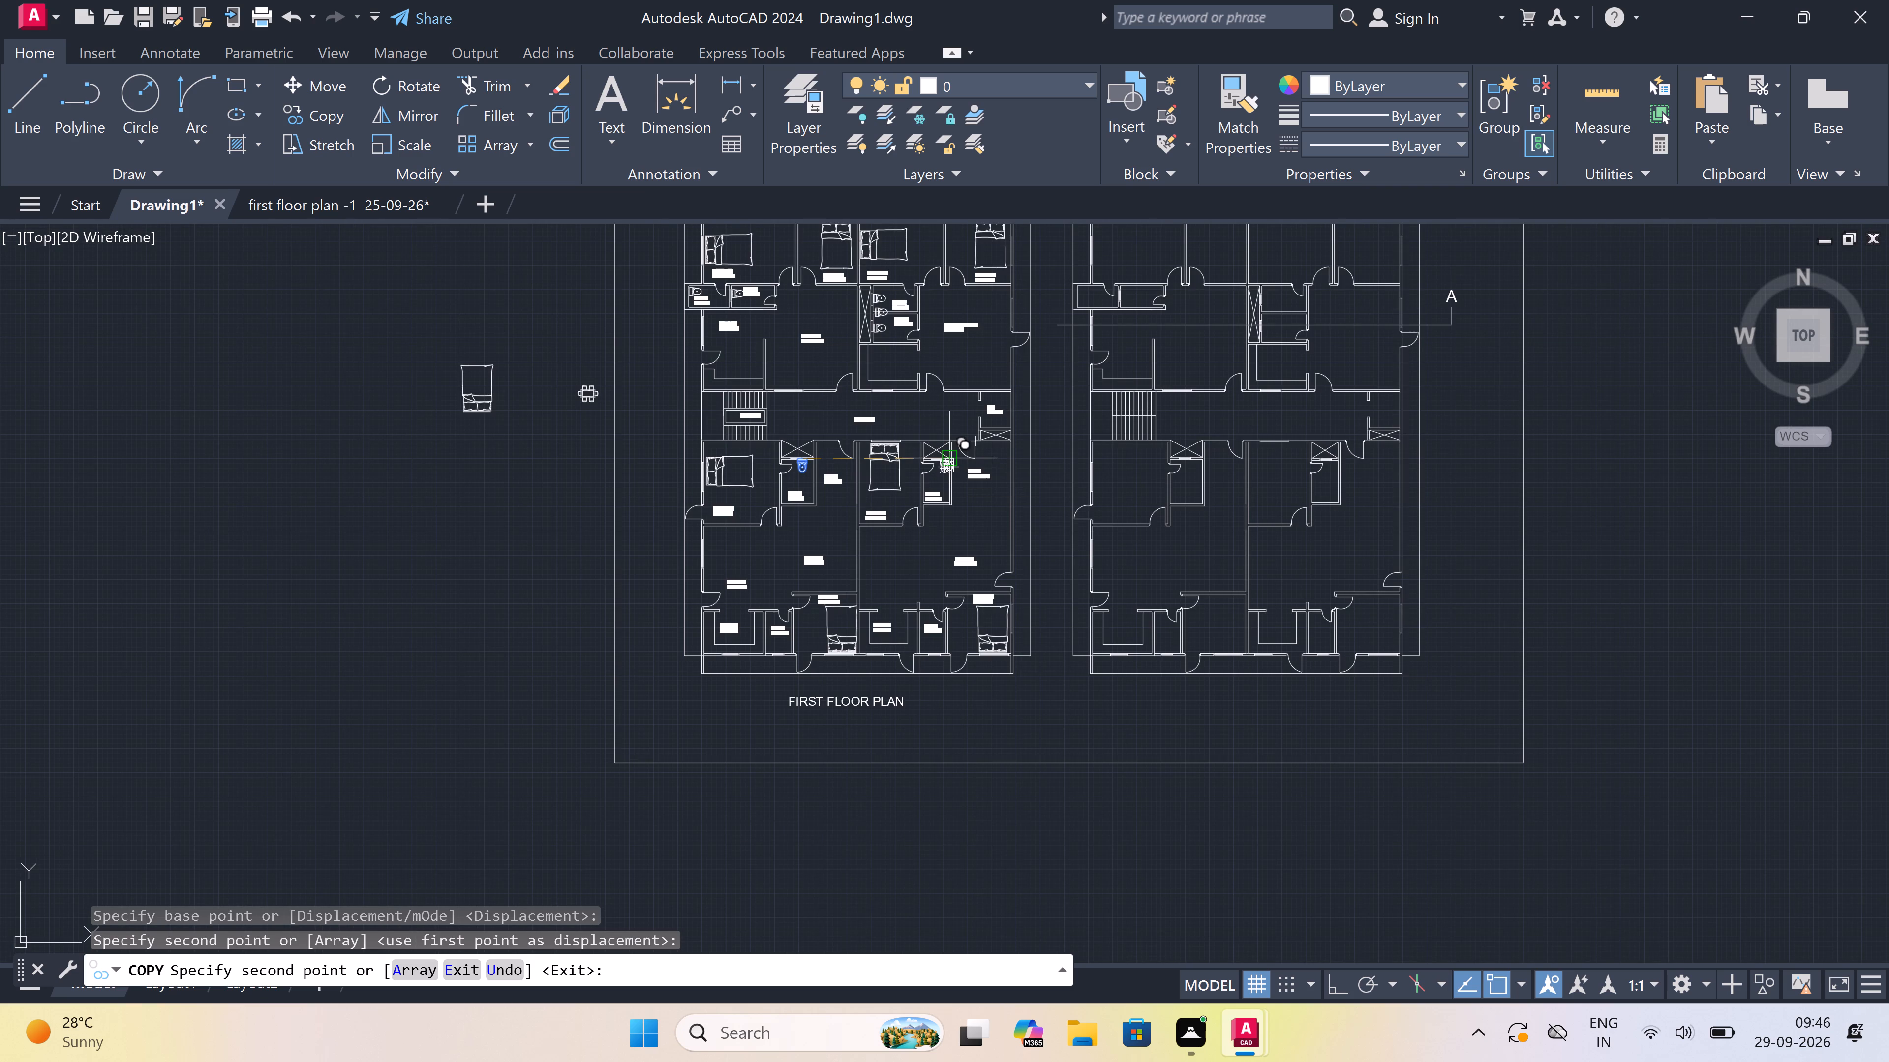
pyautogui.scroll(3, 844, 627)
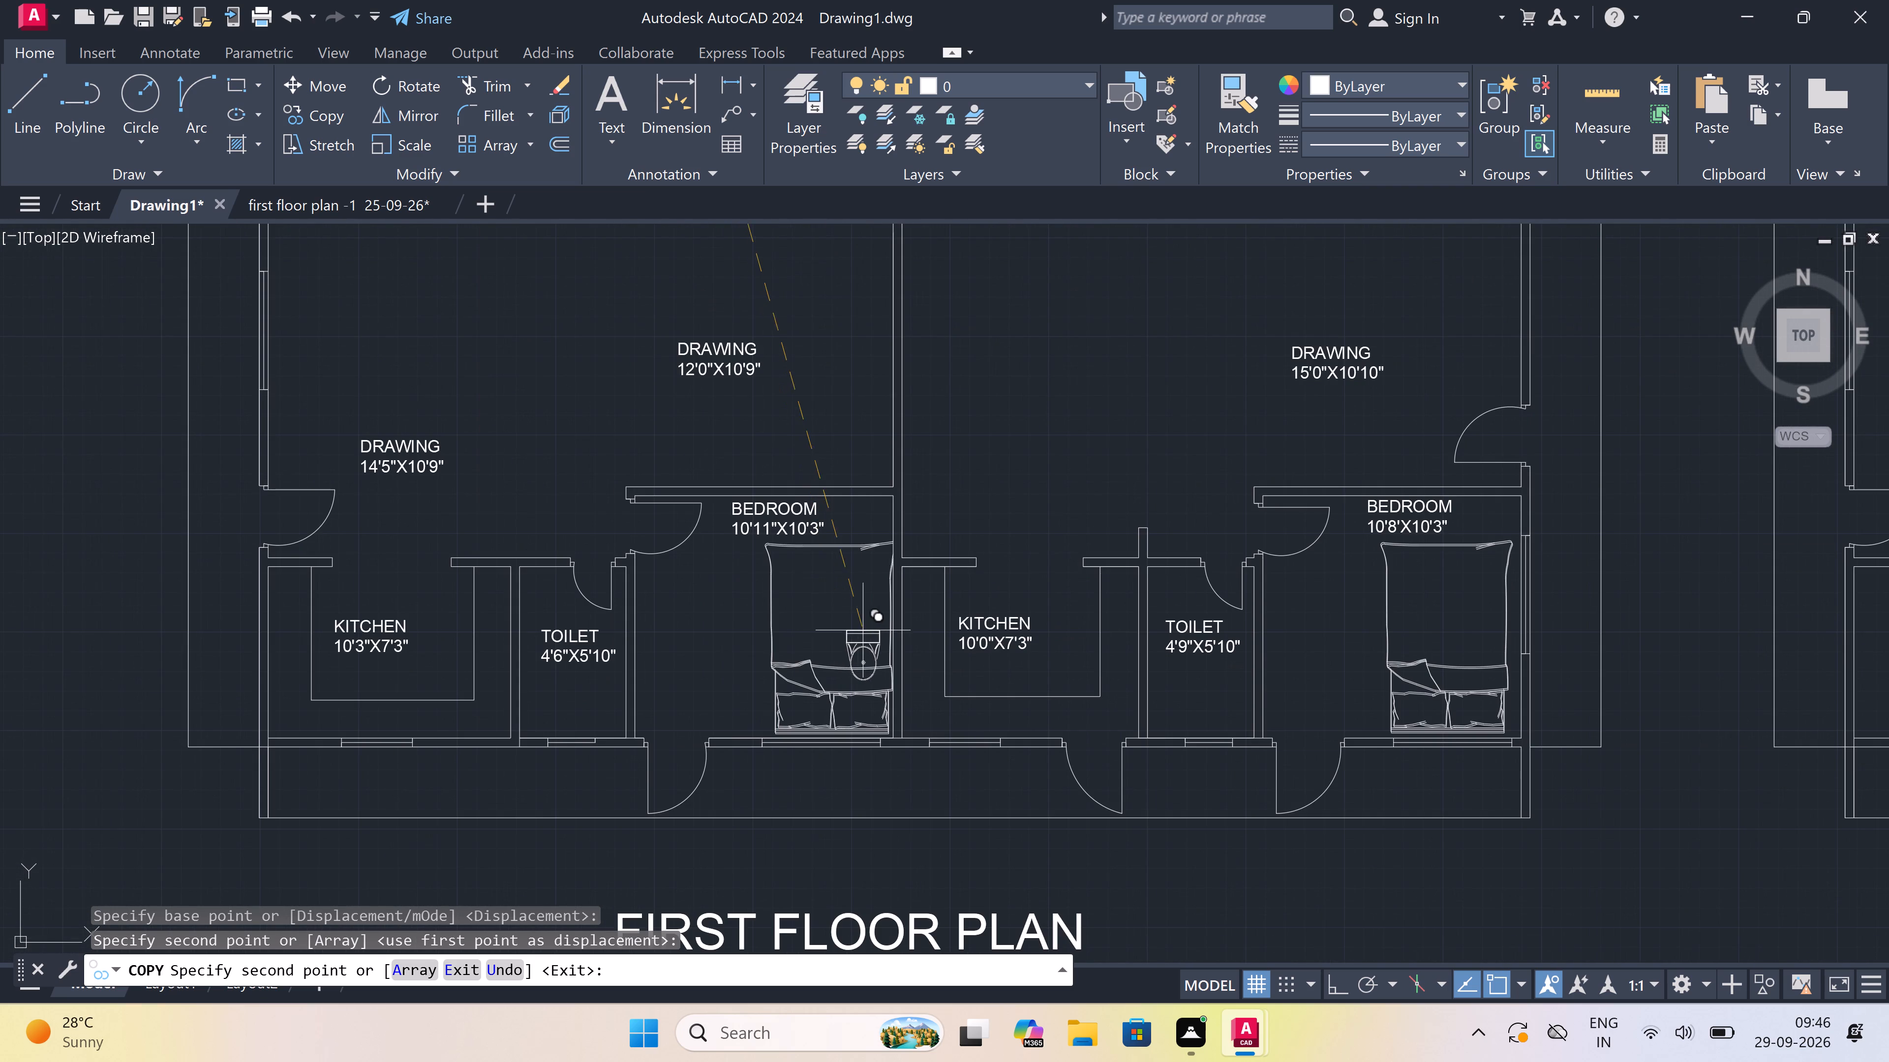
pyautogui.scroll(-2, 884, 637)
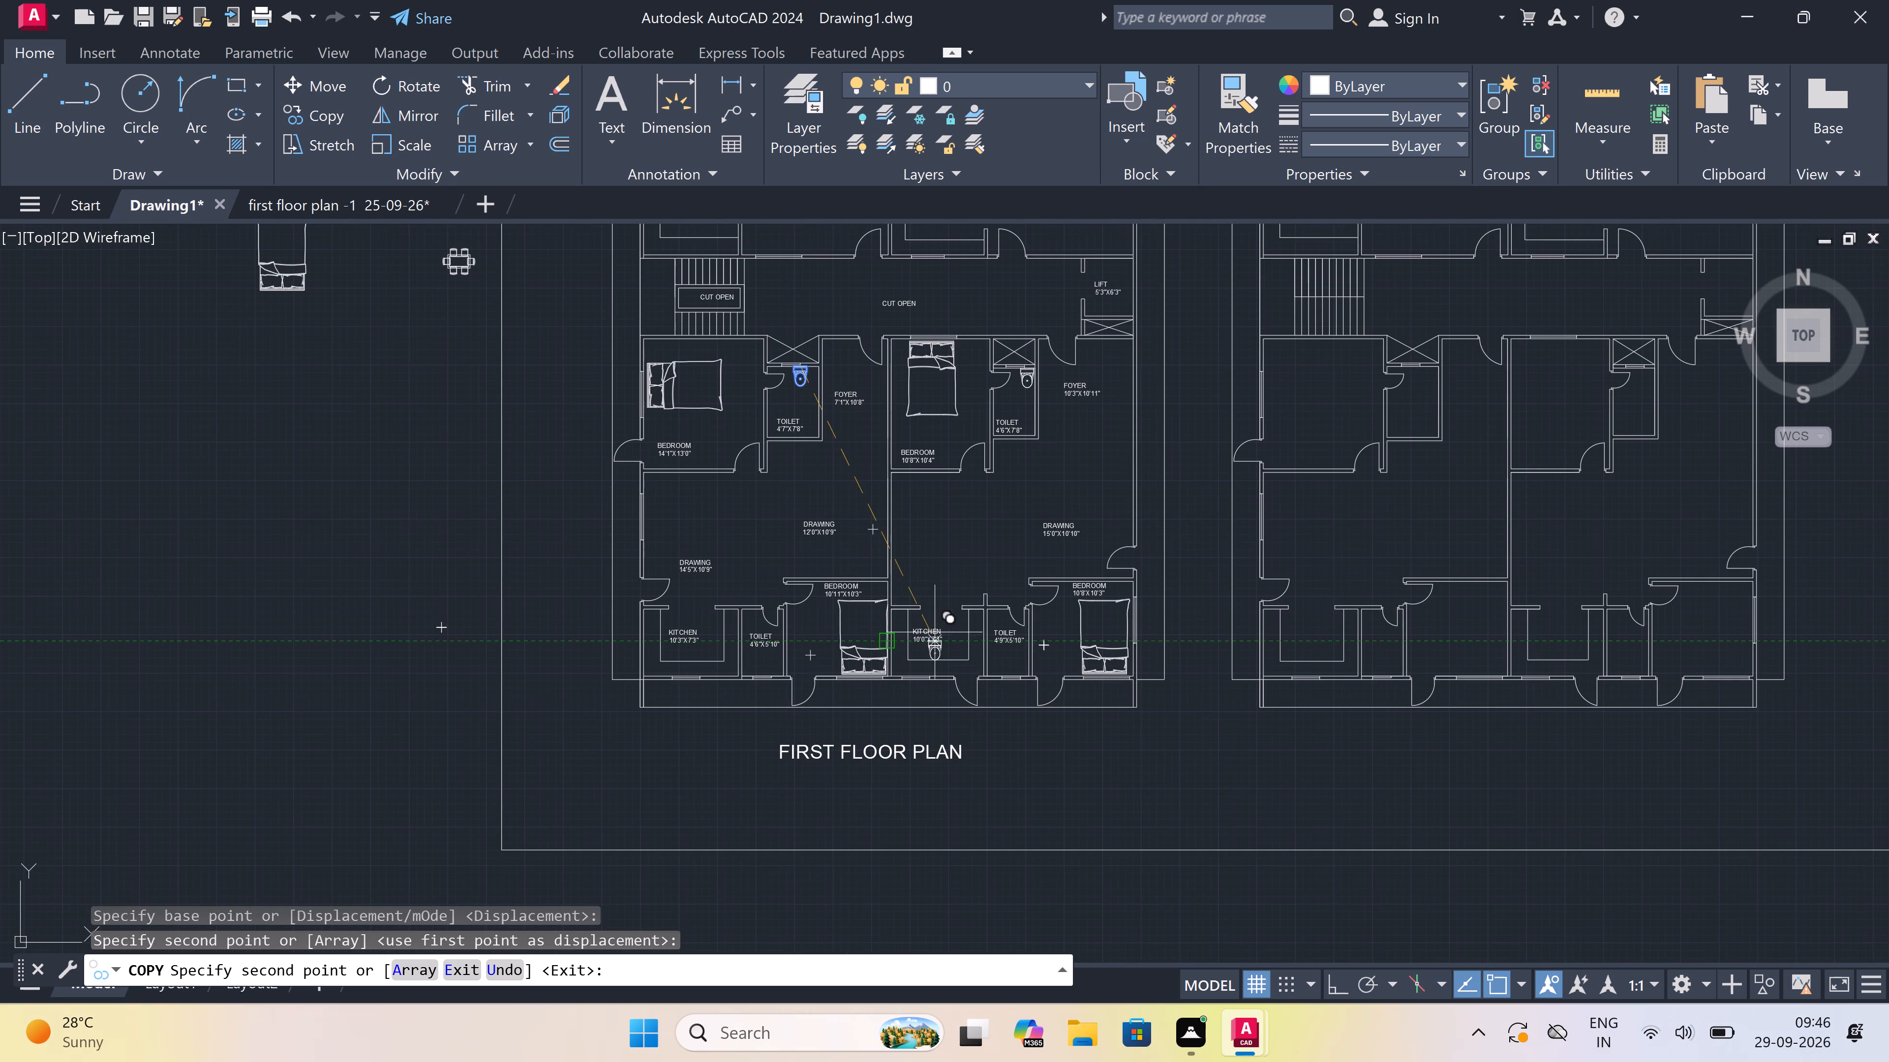
pyautogui.scroll(1, 997, 658)
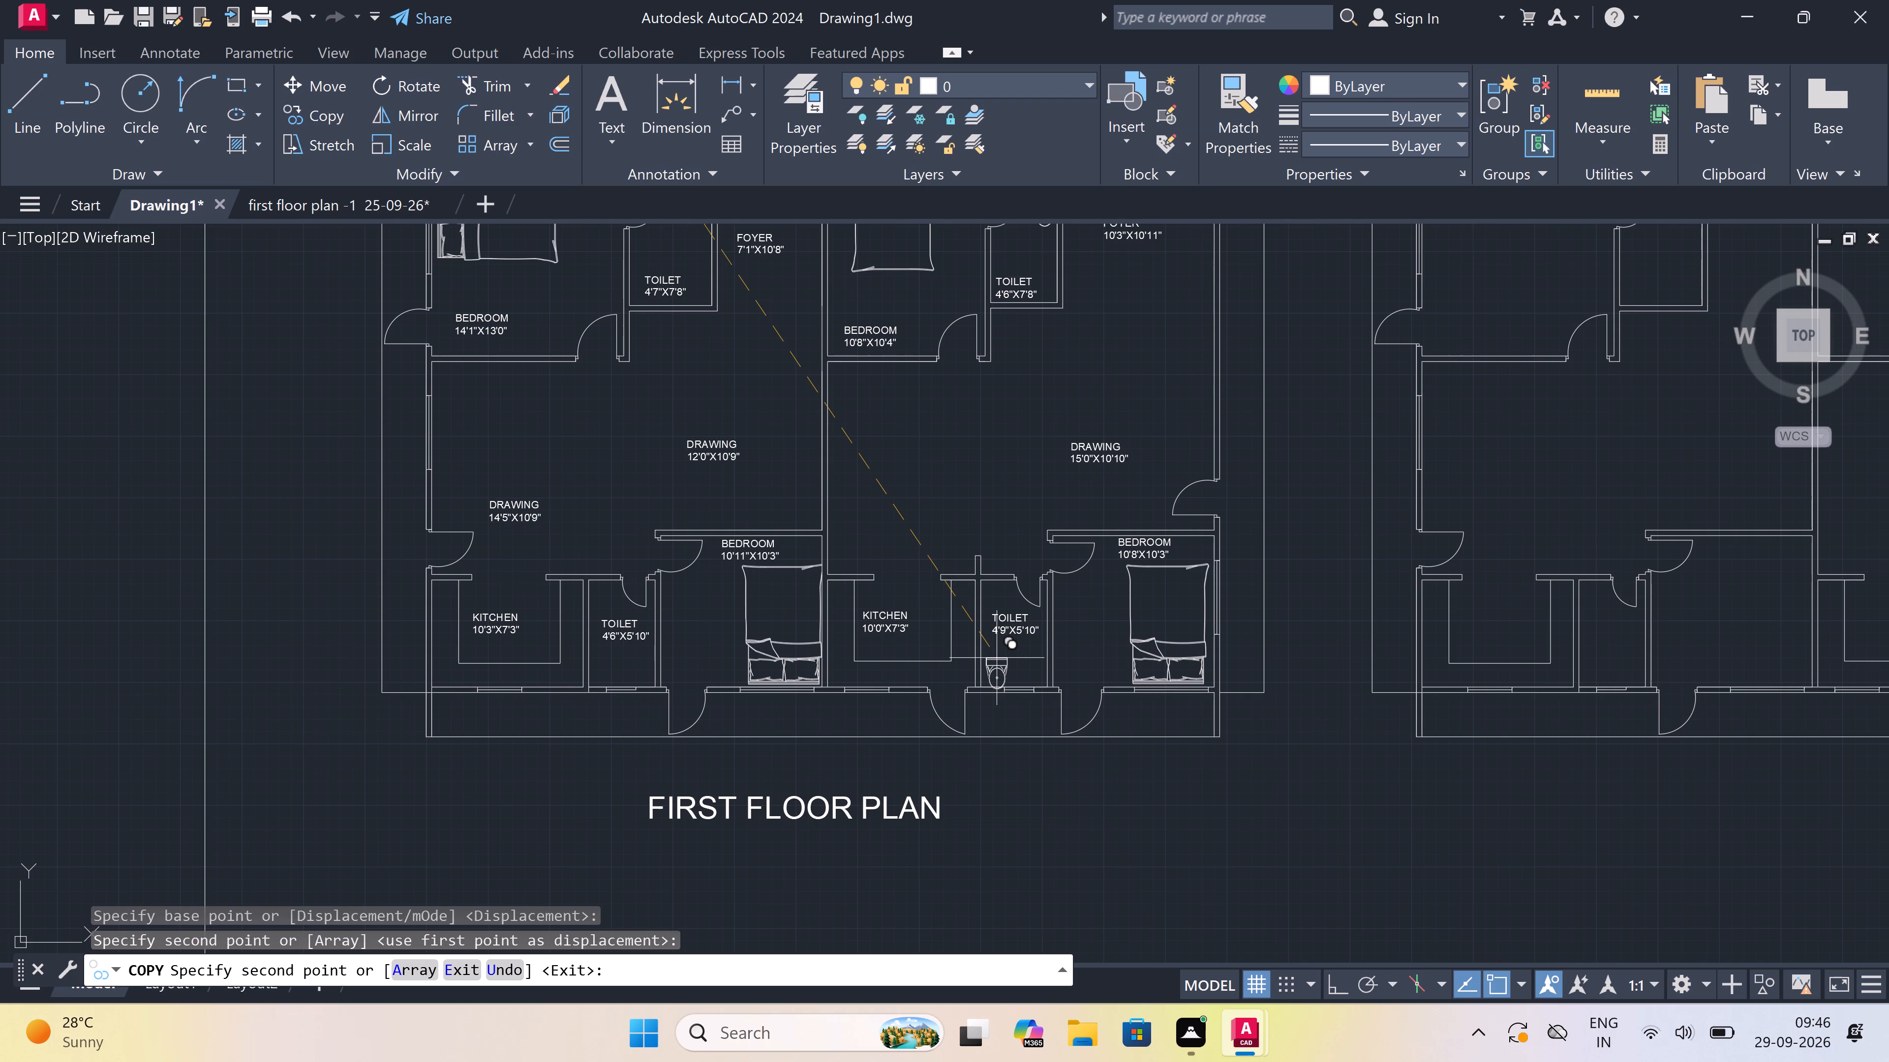
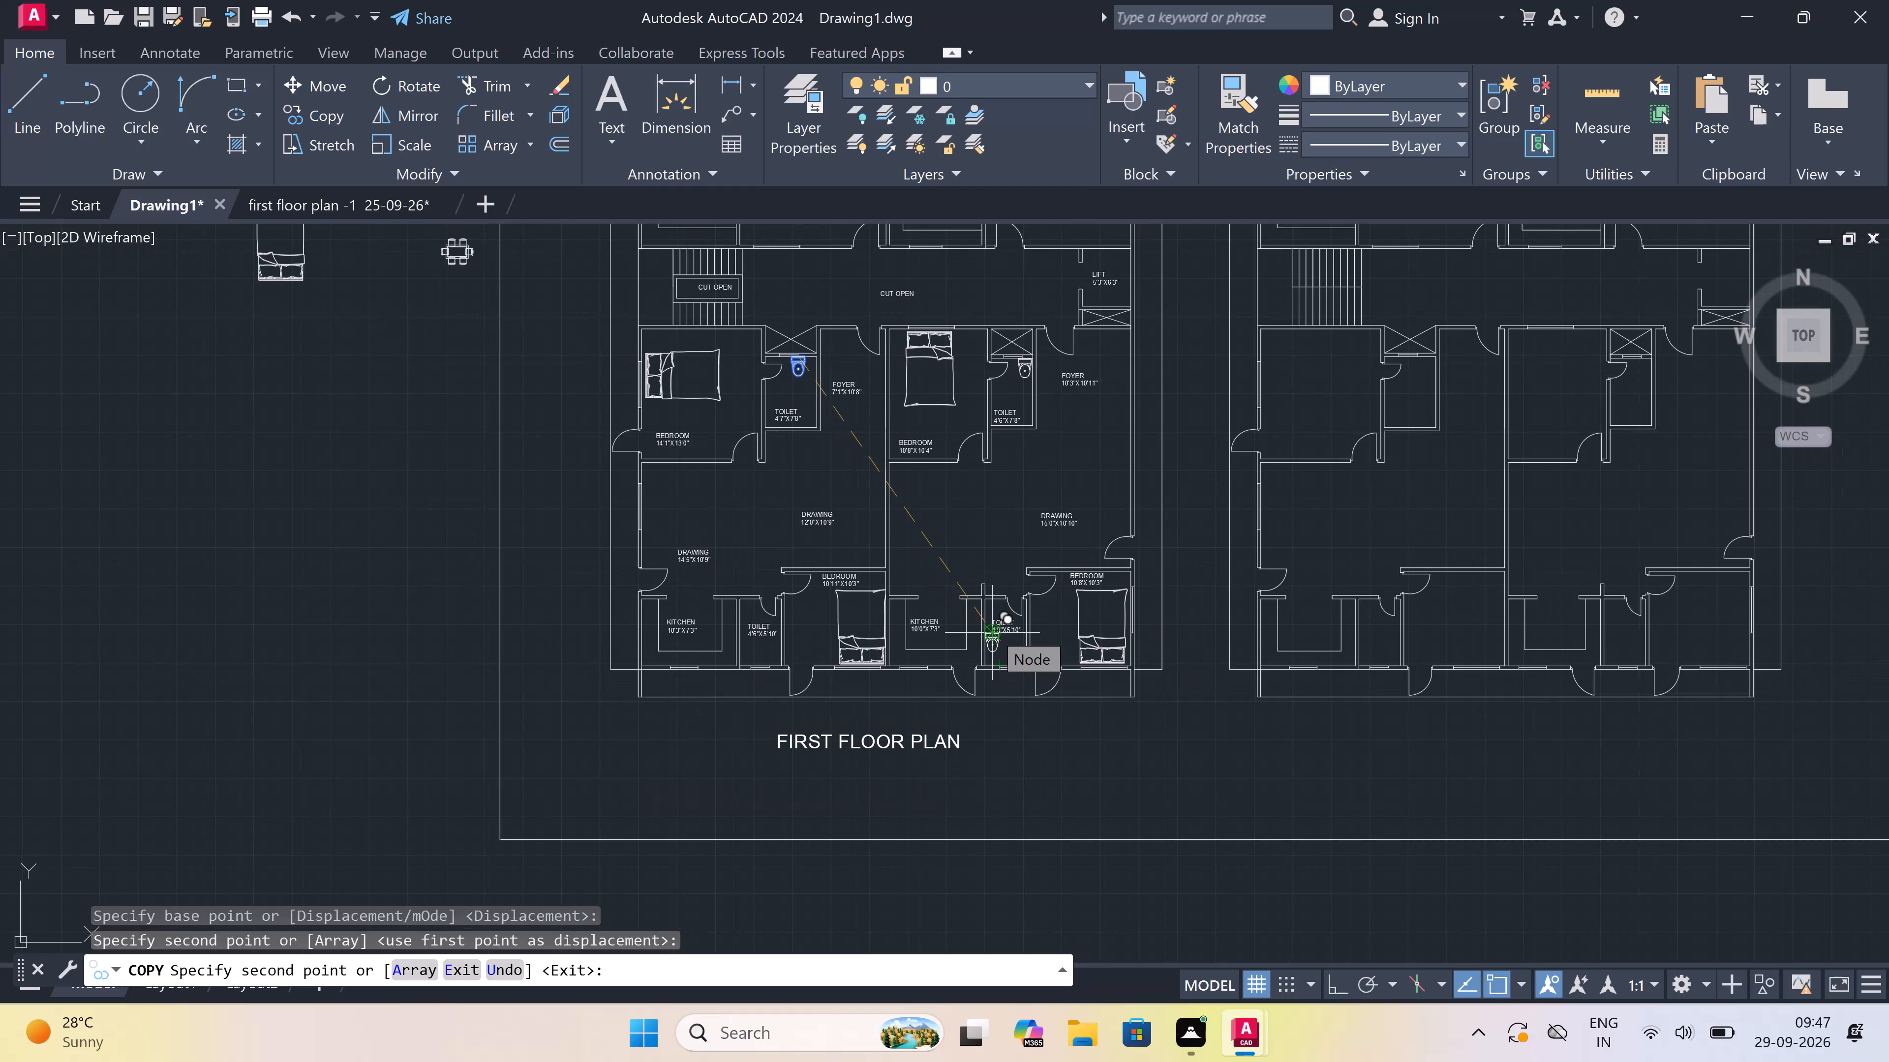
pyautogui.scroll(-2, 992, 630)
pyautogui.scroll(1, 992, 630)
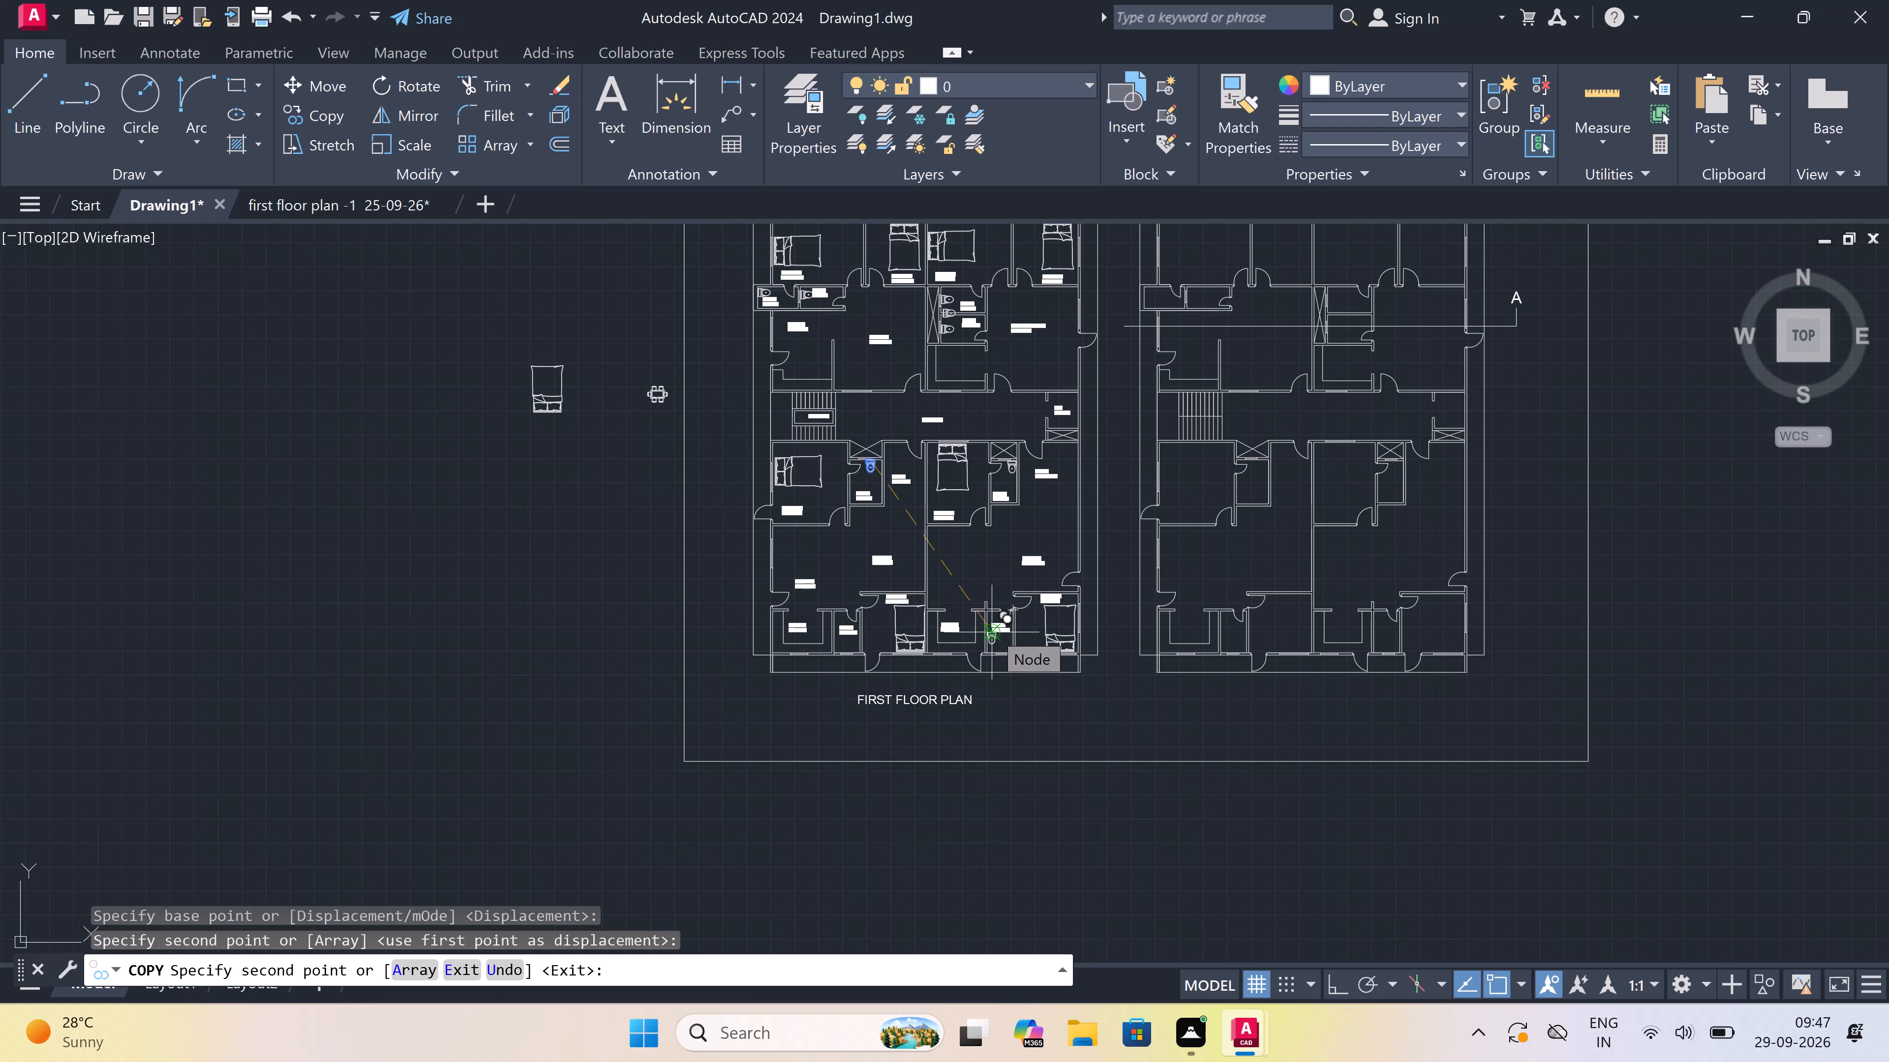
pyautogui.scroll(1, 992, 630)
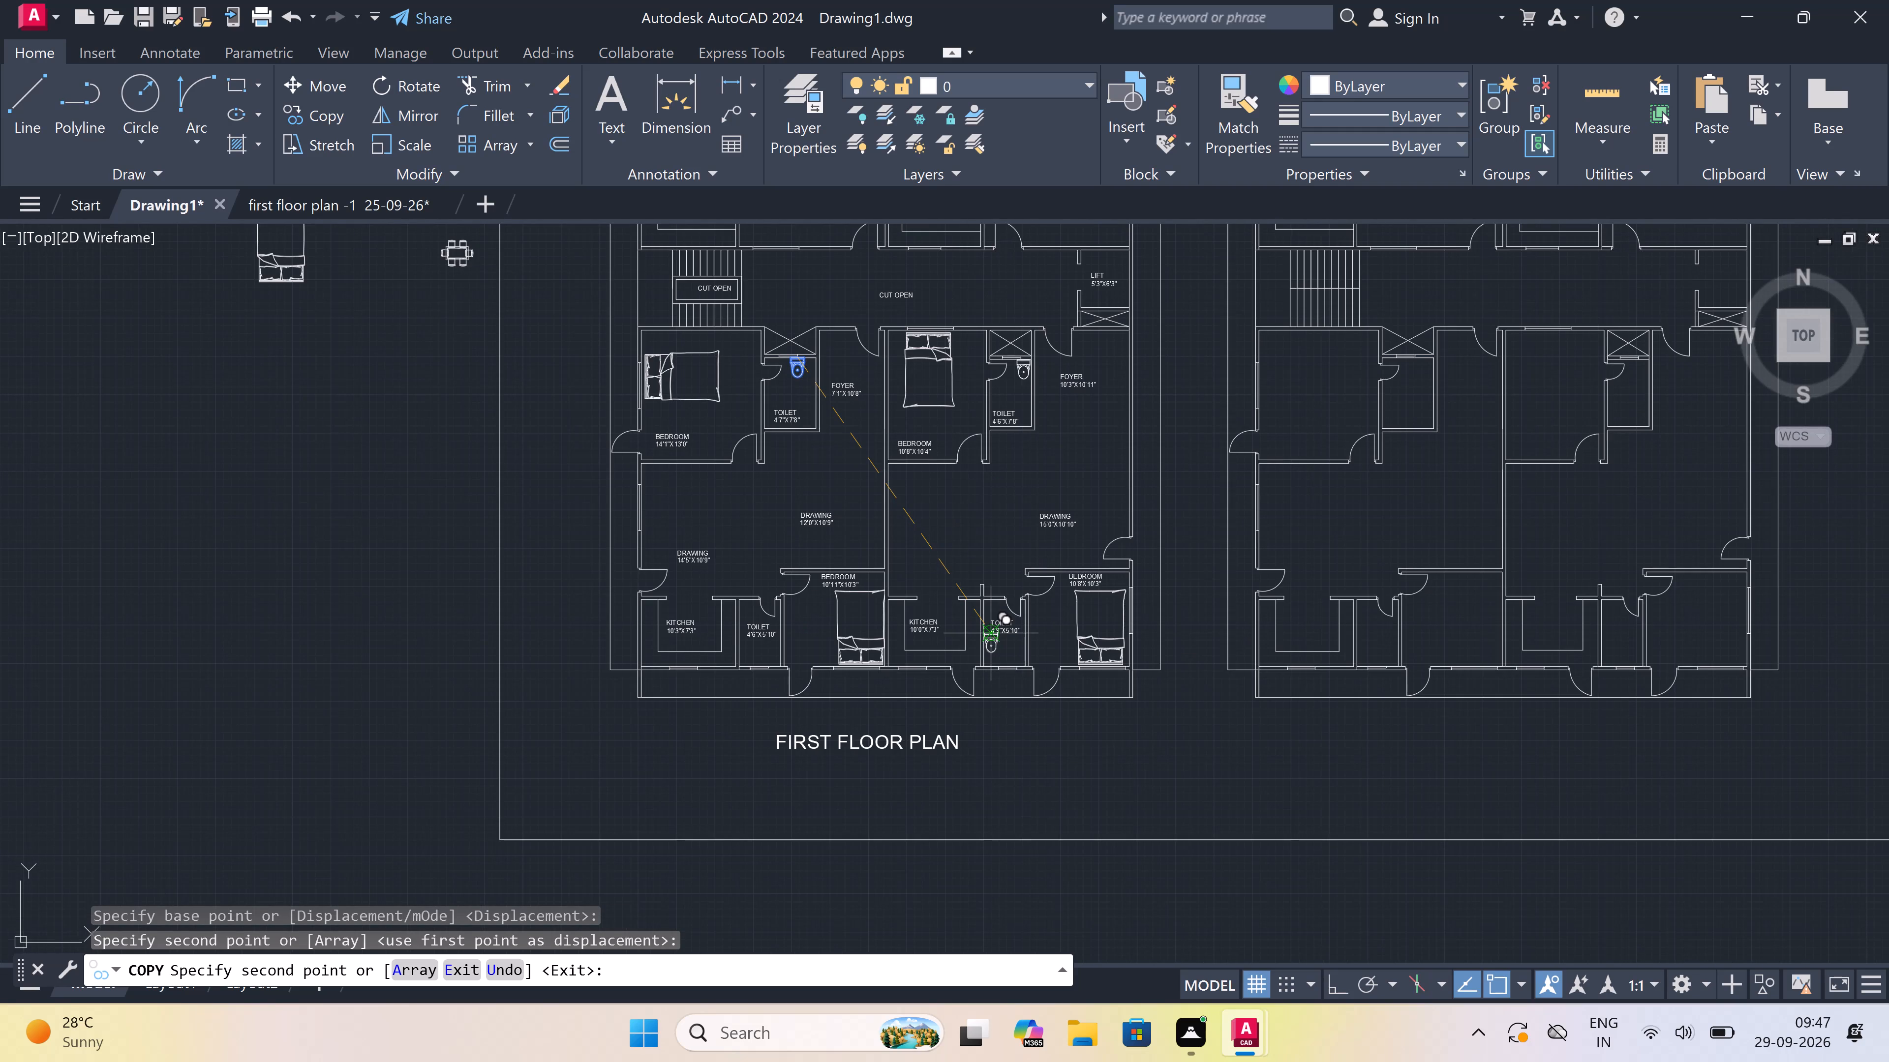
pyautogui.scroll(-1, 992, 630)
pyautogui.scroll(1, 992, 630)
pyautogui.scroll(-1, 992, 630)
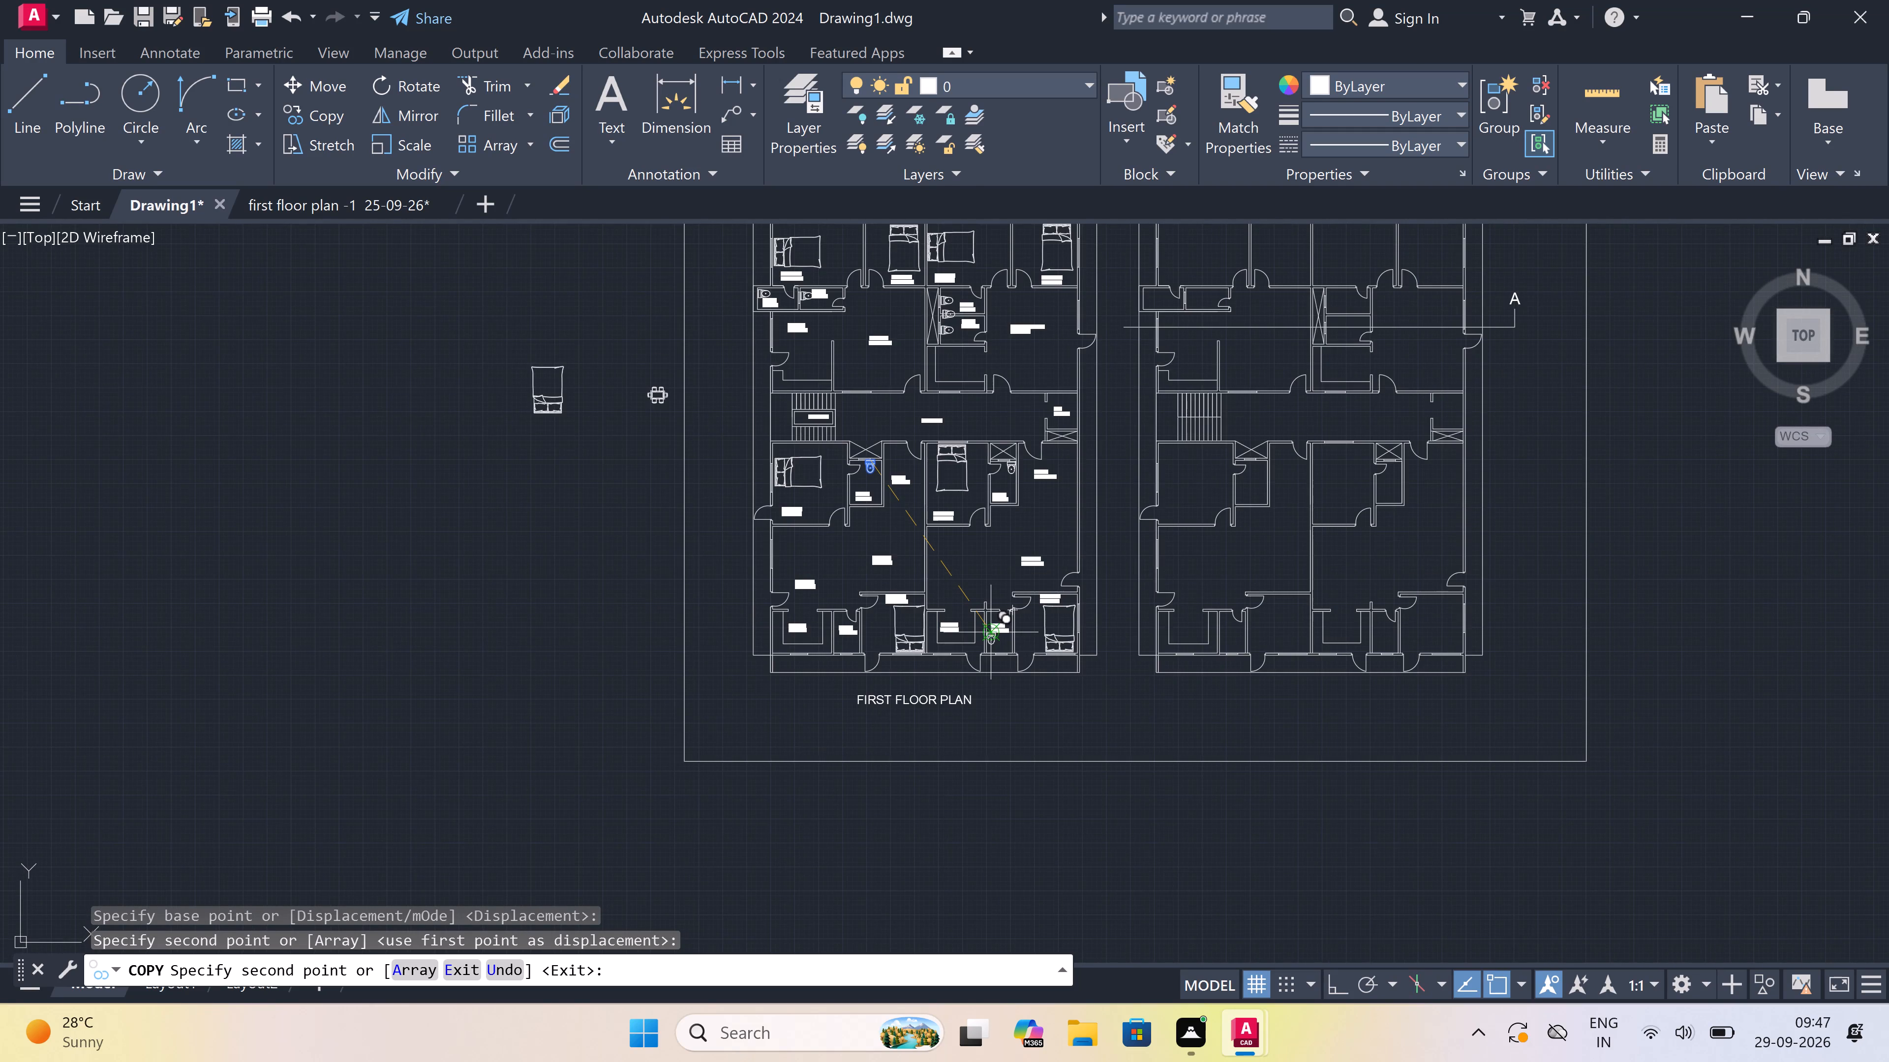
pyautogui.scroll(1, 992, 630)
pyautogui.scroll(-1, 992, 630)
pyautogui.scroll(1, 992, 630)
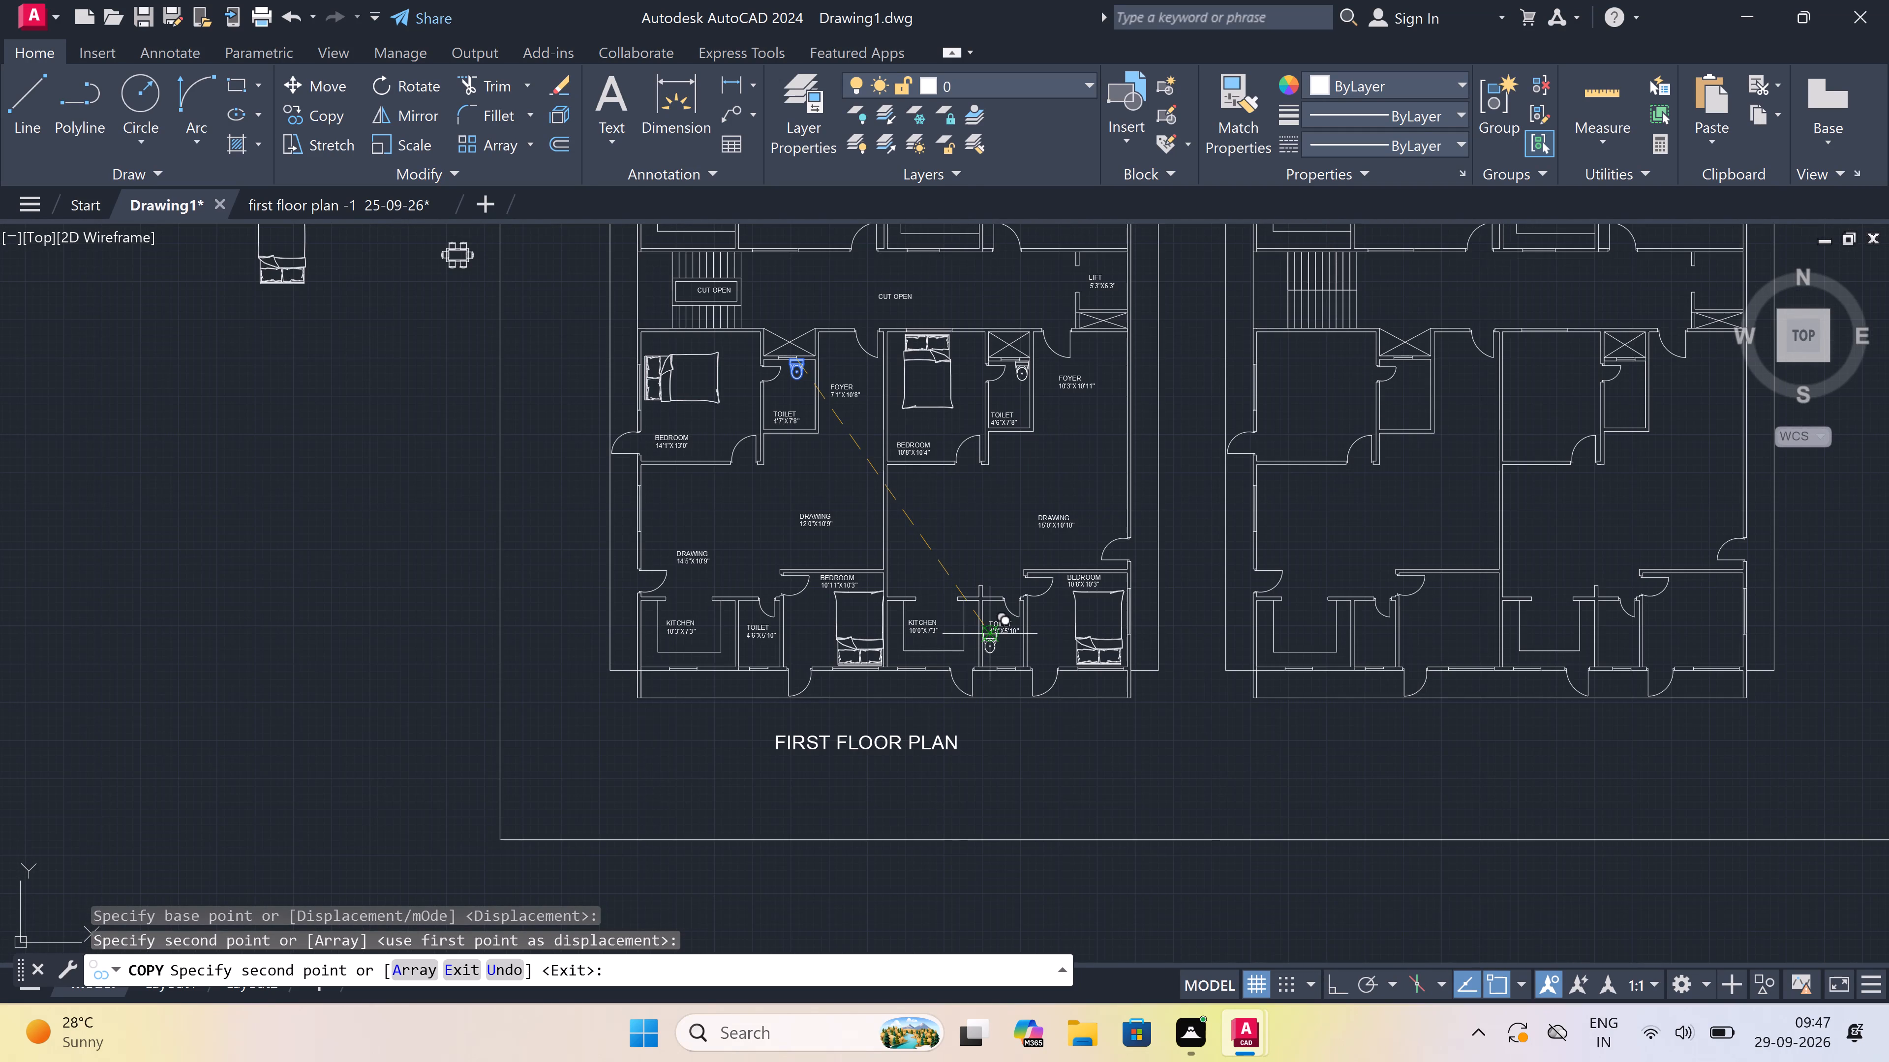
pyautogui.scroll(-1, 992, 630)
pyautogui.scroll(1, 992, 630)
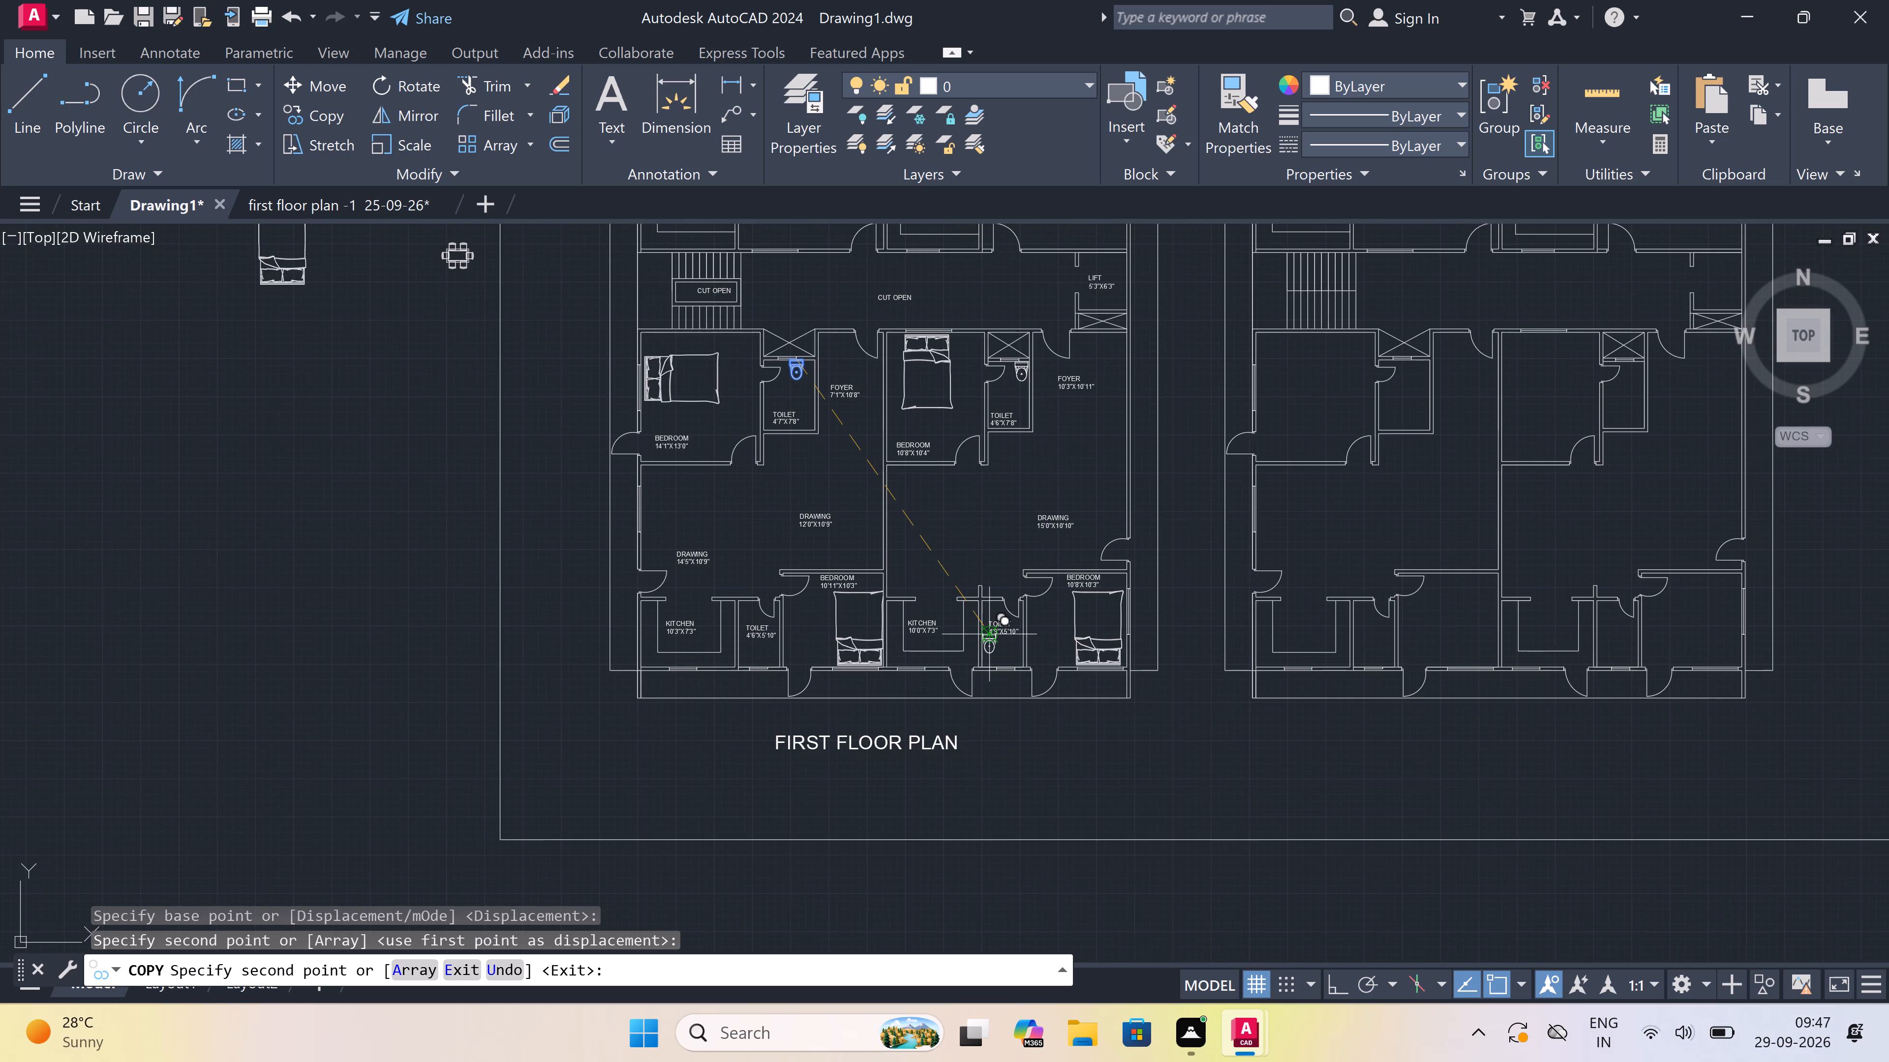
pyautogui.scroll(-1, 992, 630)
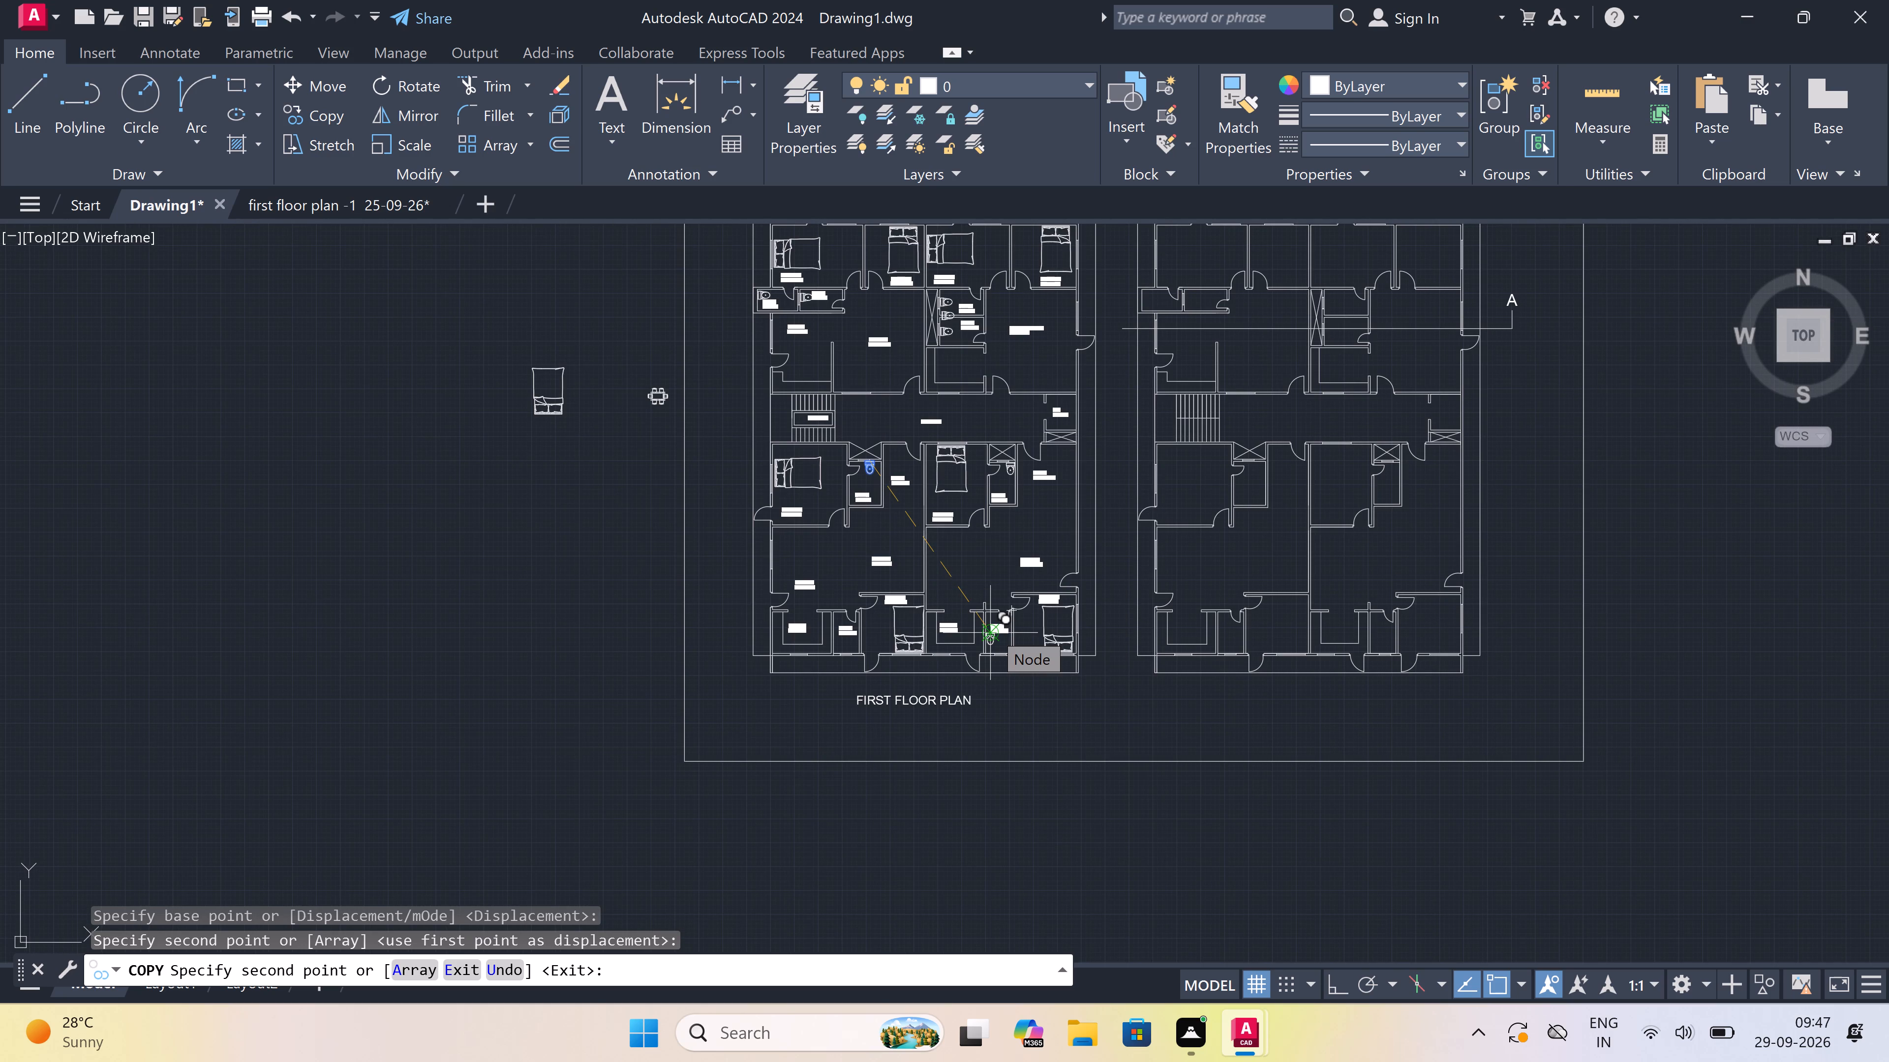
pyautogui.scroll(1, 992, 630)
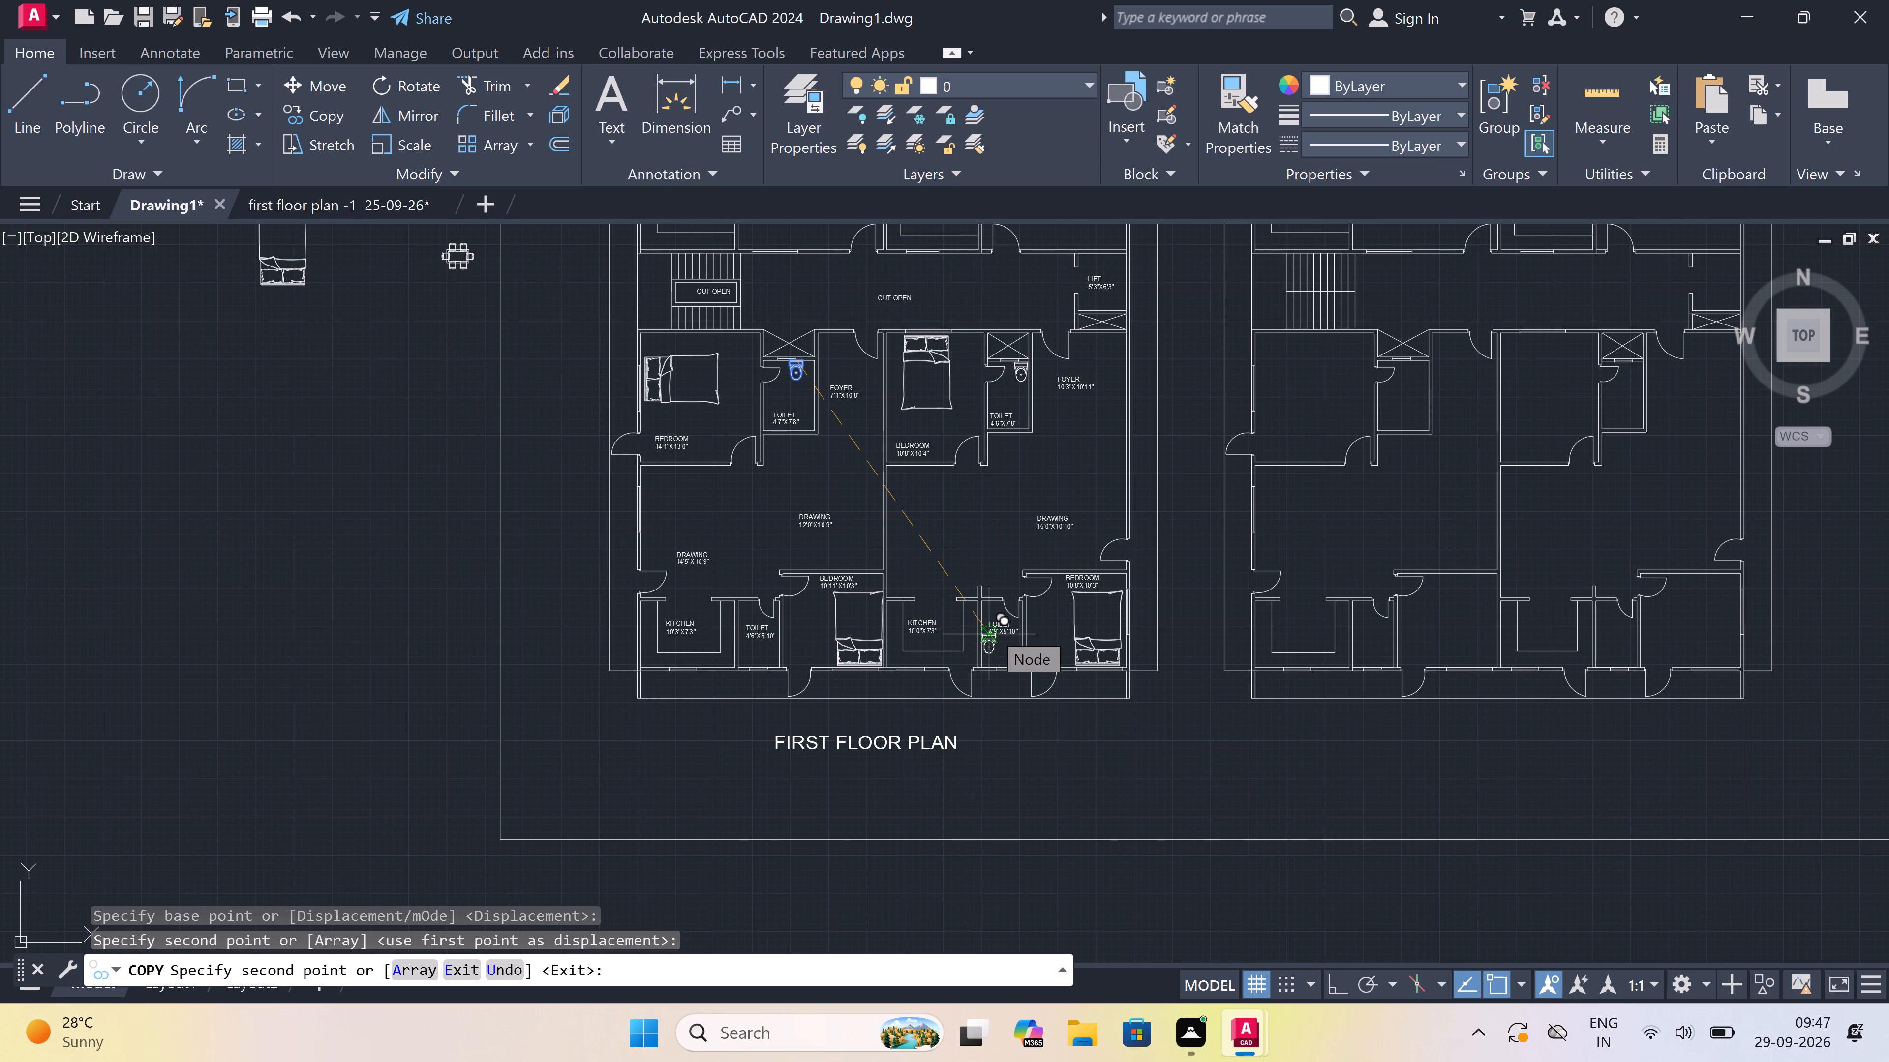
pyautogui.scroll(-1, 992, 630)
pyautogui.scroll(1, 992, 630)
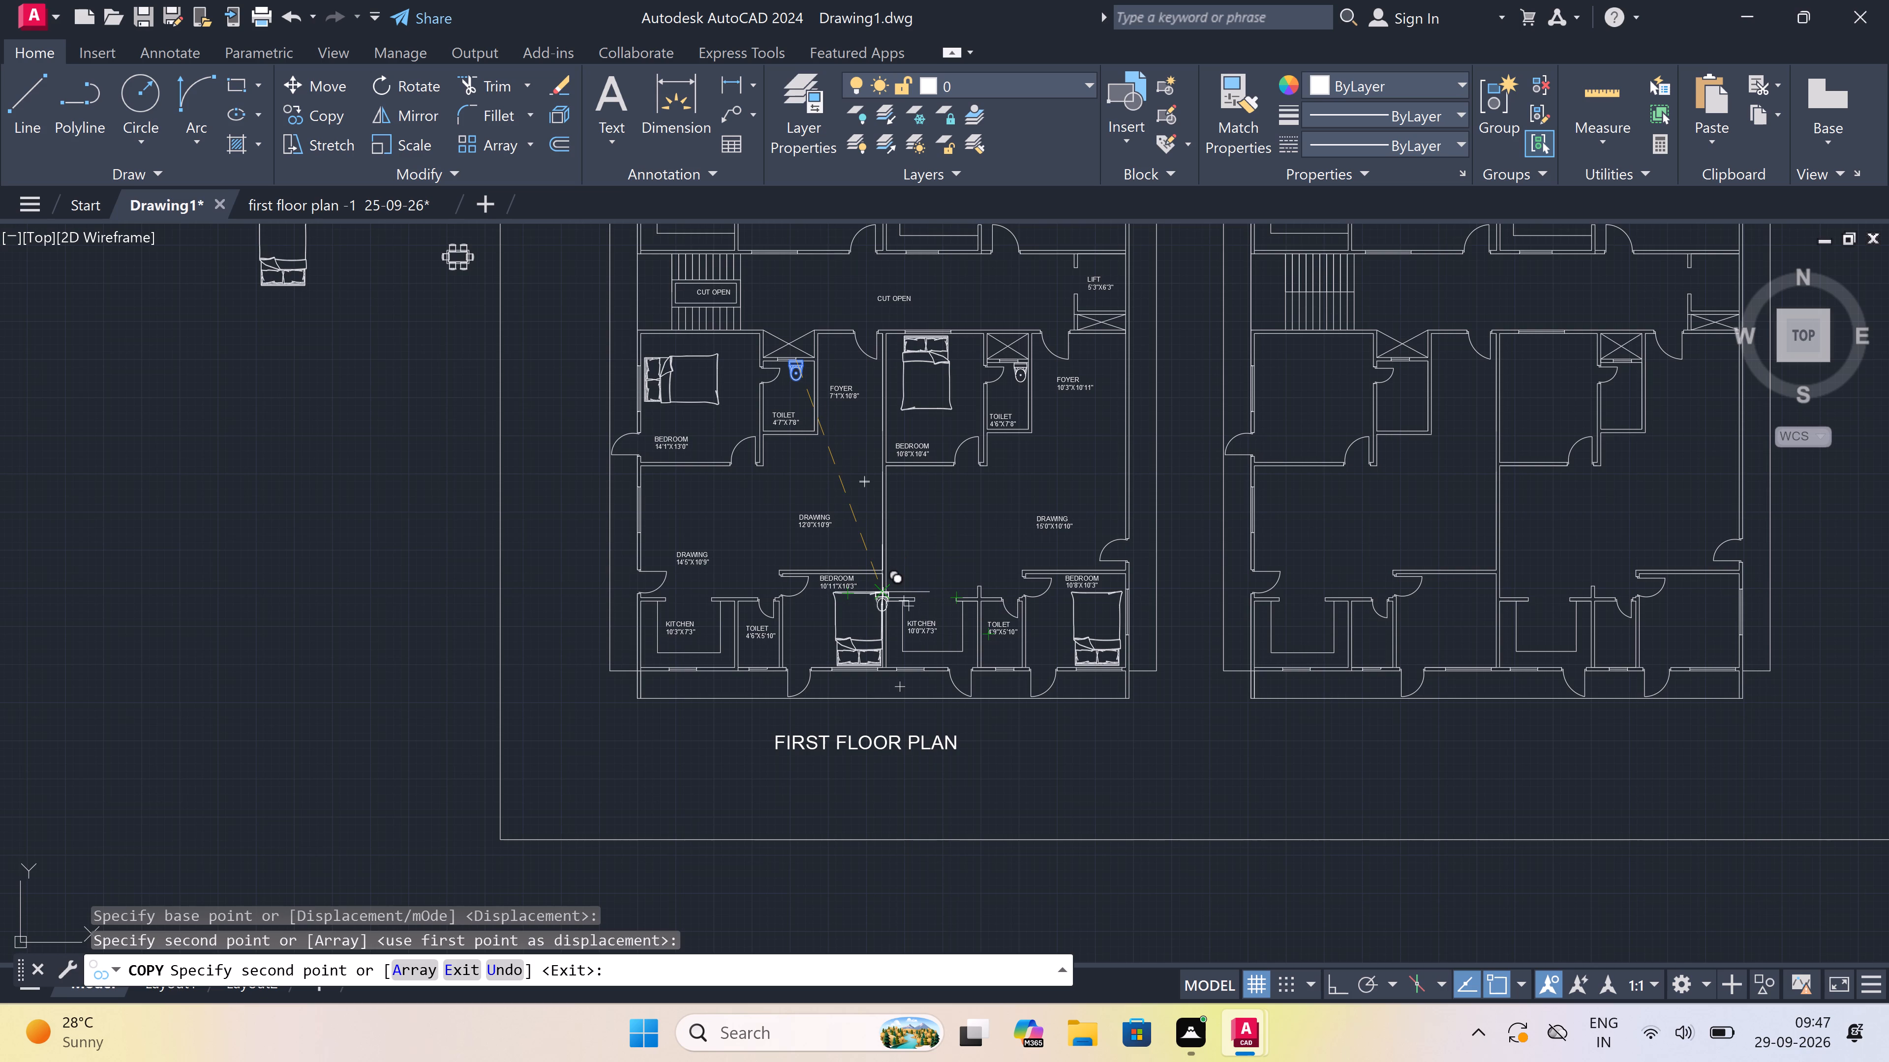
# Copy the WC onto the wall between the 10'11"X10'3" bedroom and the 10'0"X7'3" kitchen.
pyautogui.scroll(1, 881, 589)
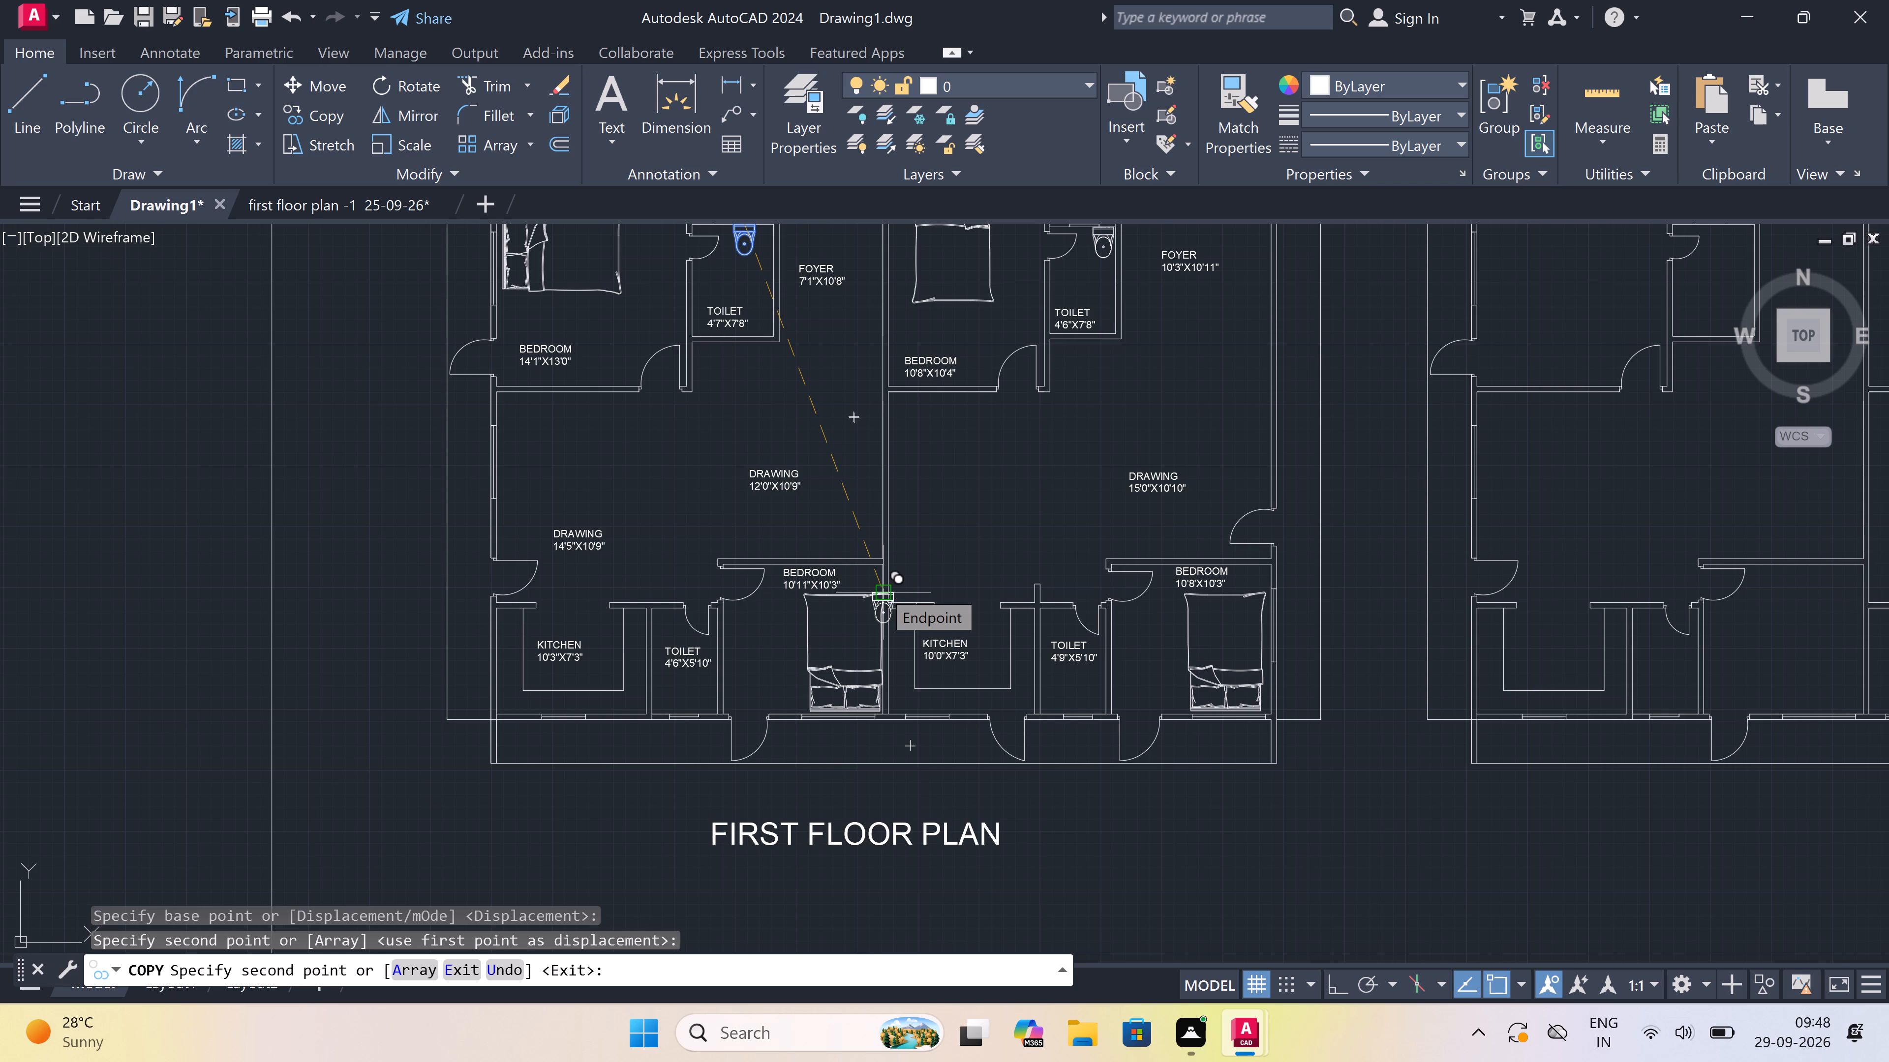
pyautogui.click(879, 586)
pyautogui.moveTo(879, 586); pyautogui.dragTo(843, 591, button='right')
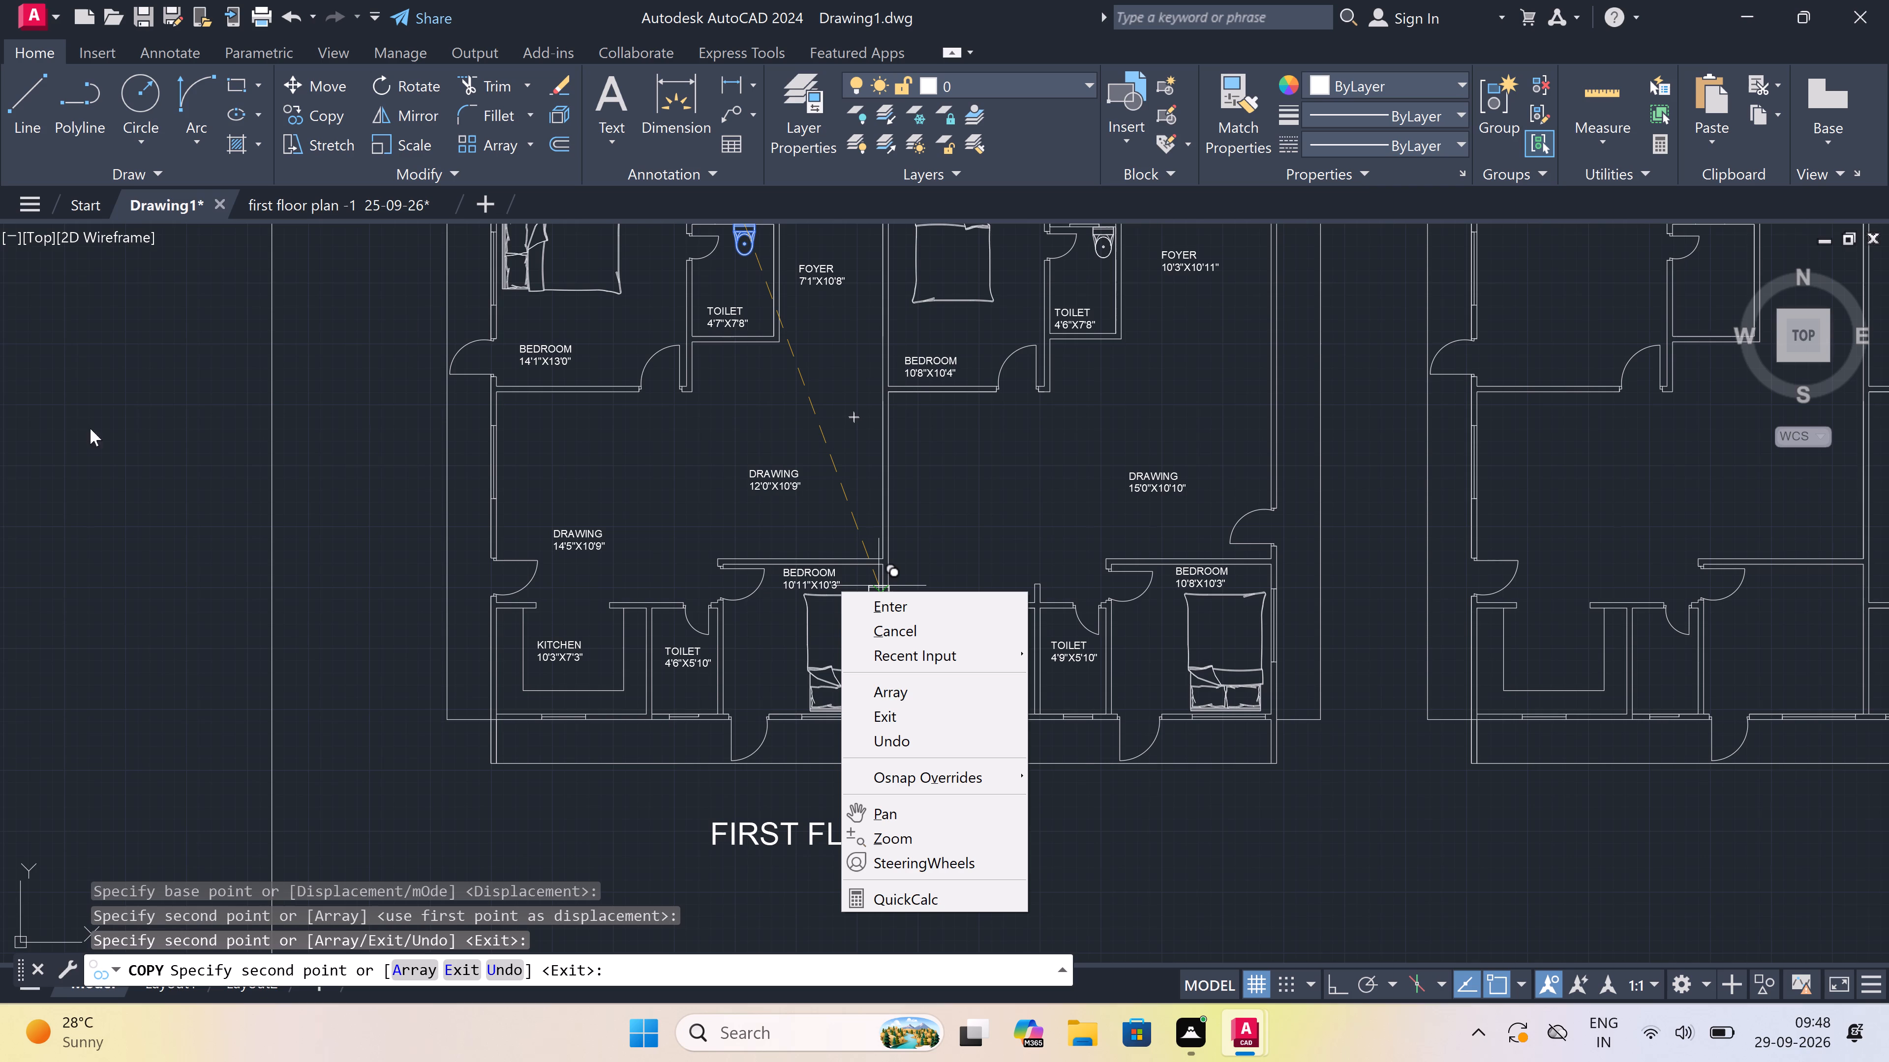
# Place WC copies in the open area north of the 10'0"X7'3" kitchen.
pyautogui.tripleClick(992, 470)
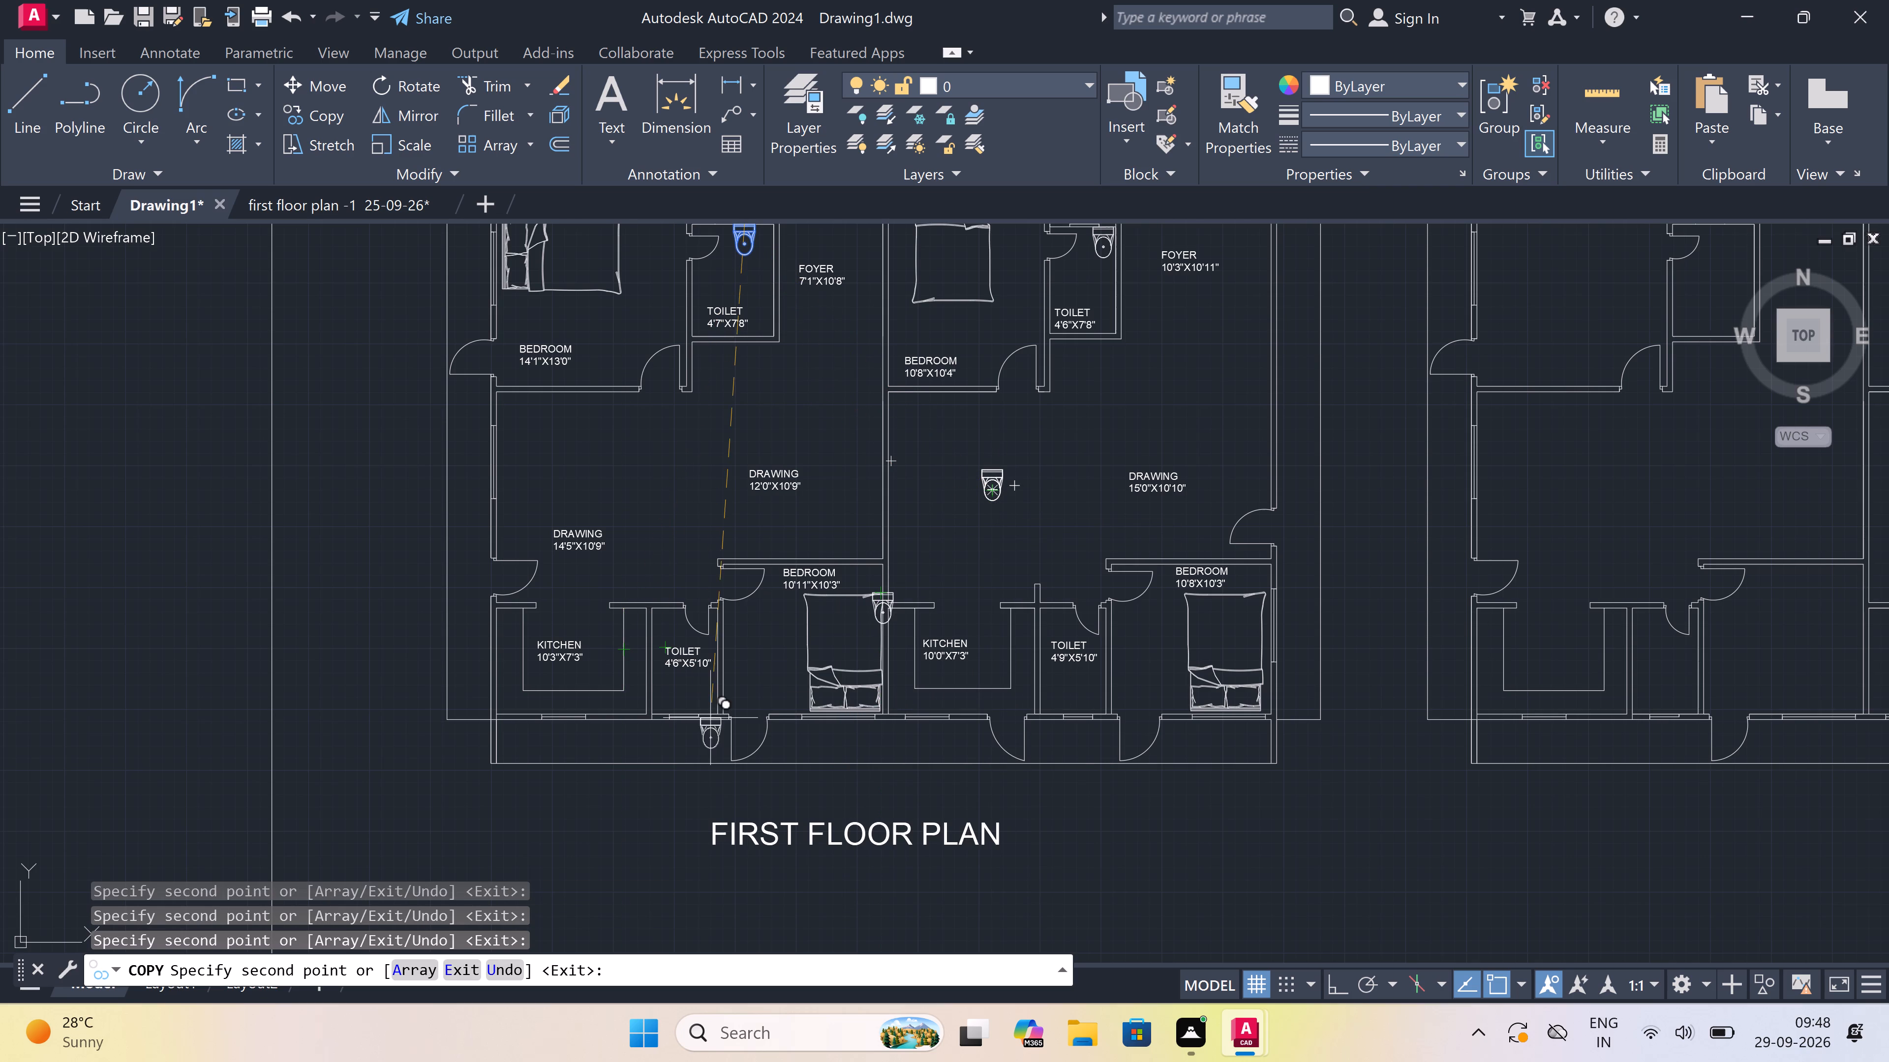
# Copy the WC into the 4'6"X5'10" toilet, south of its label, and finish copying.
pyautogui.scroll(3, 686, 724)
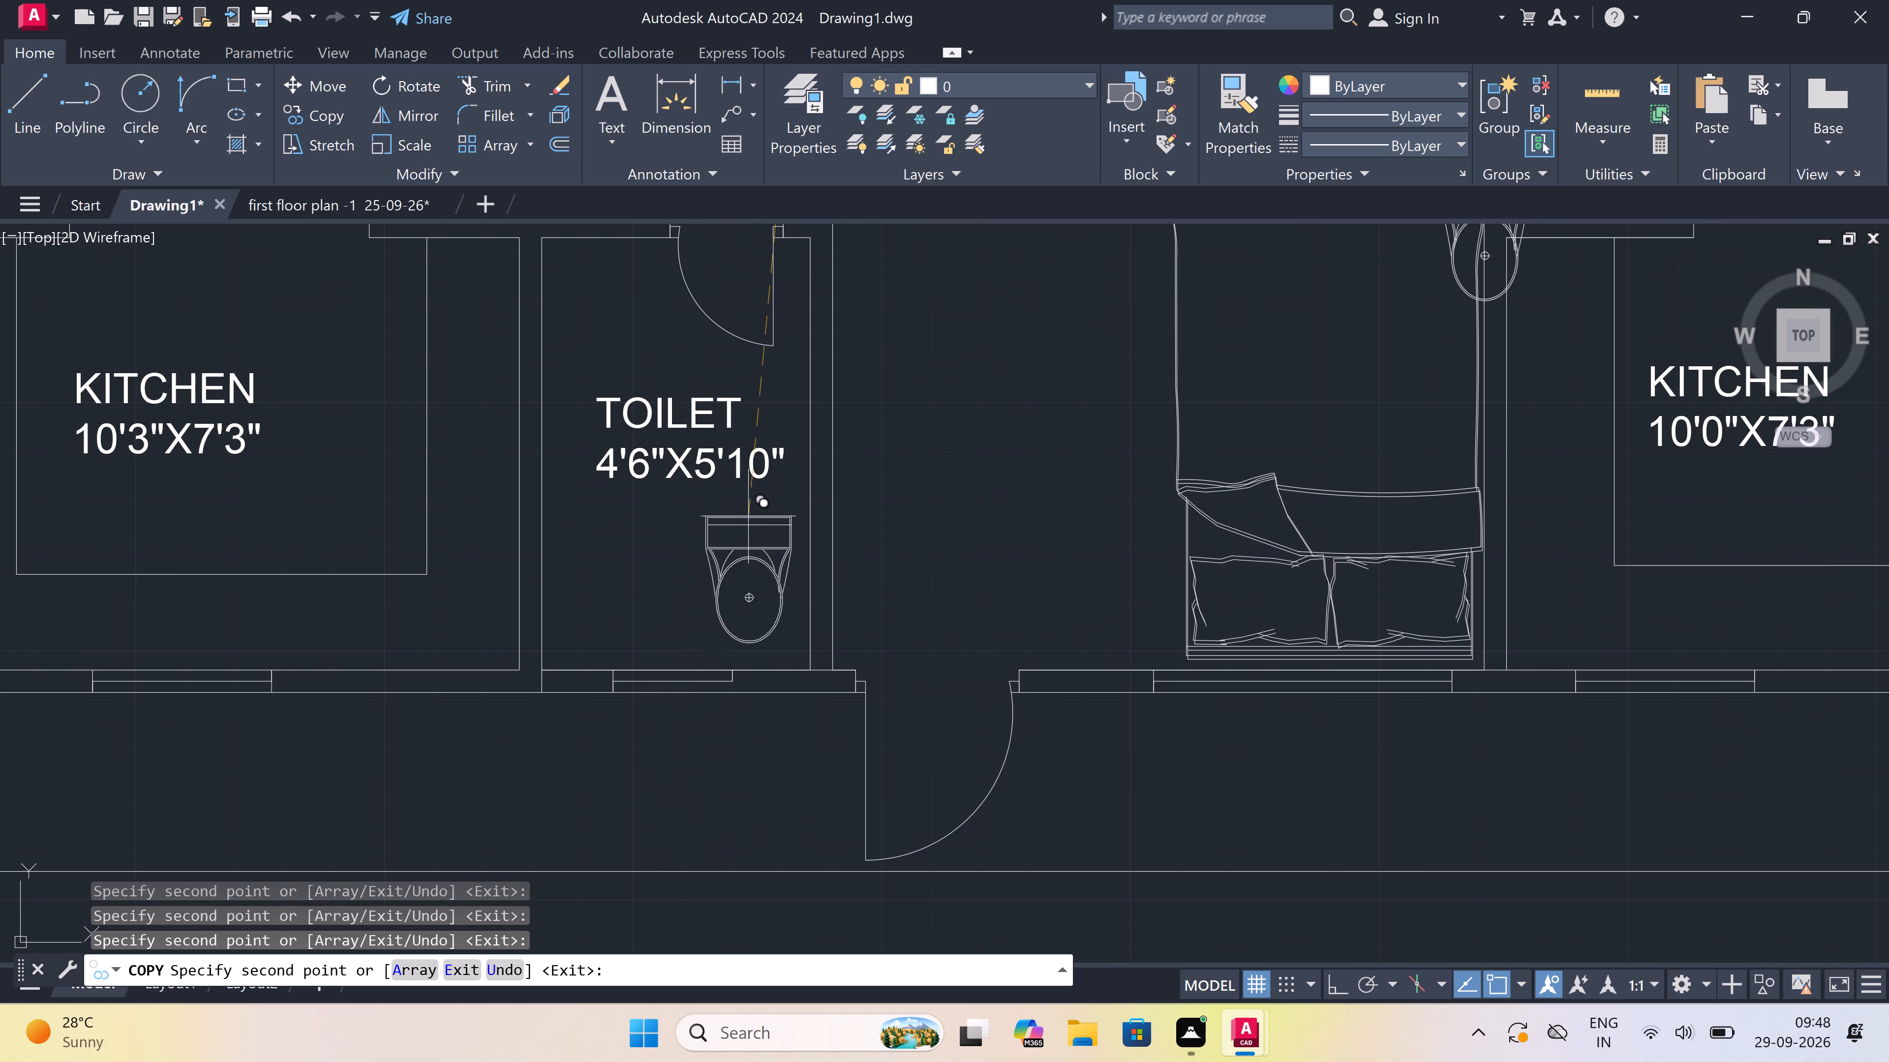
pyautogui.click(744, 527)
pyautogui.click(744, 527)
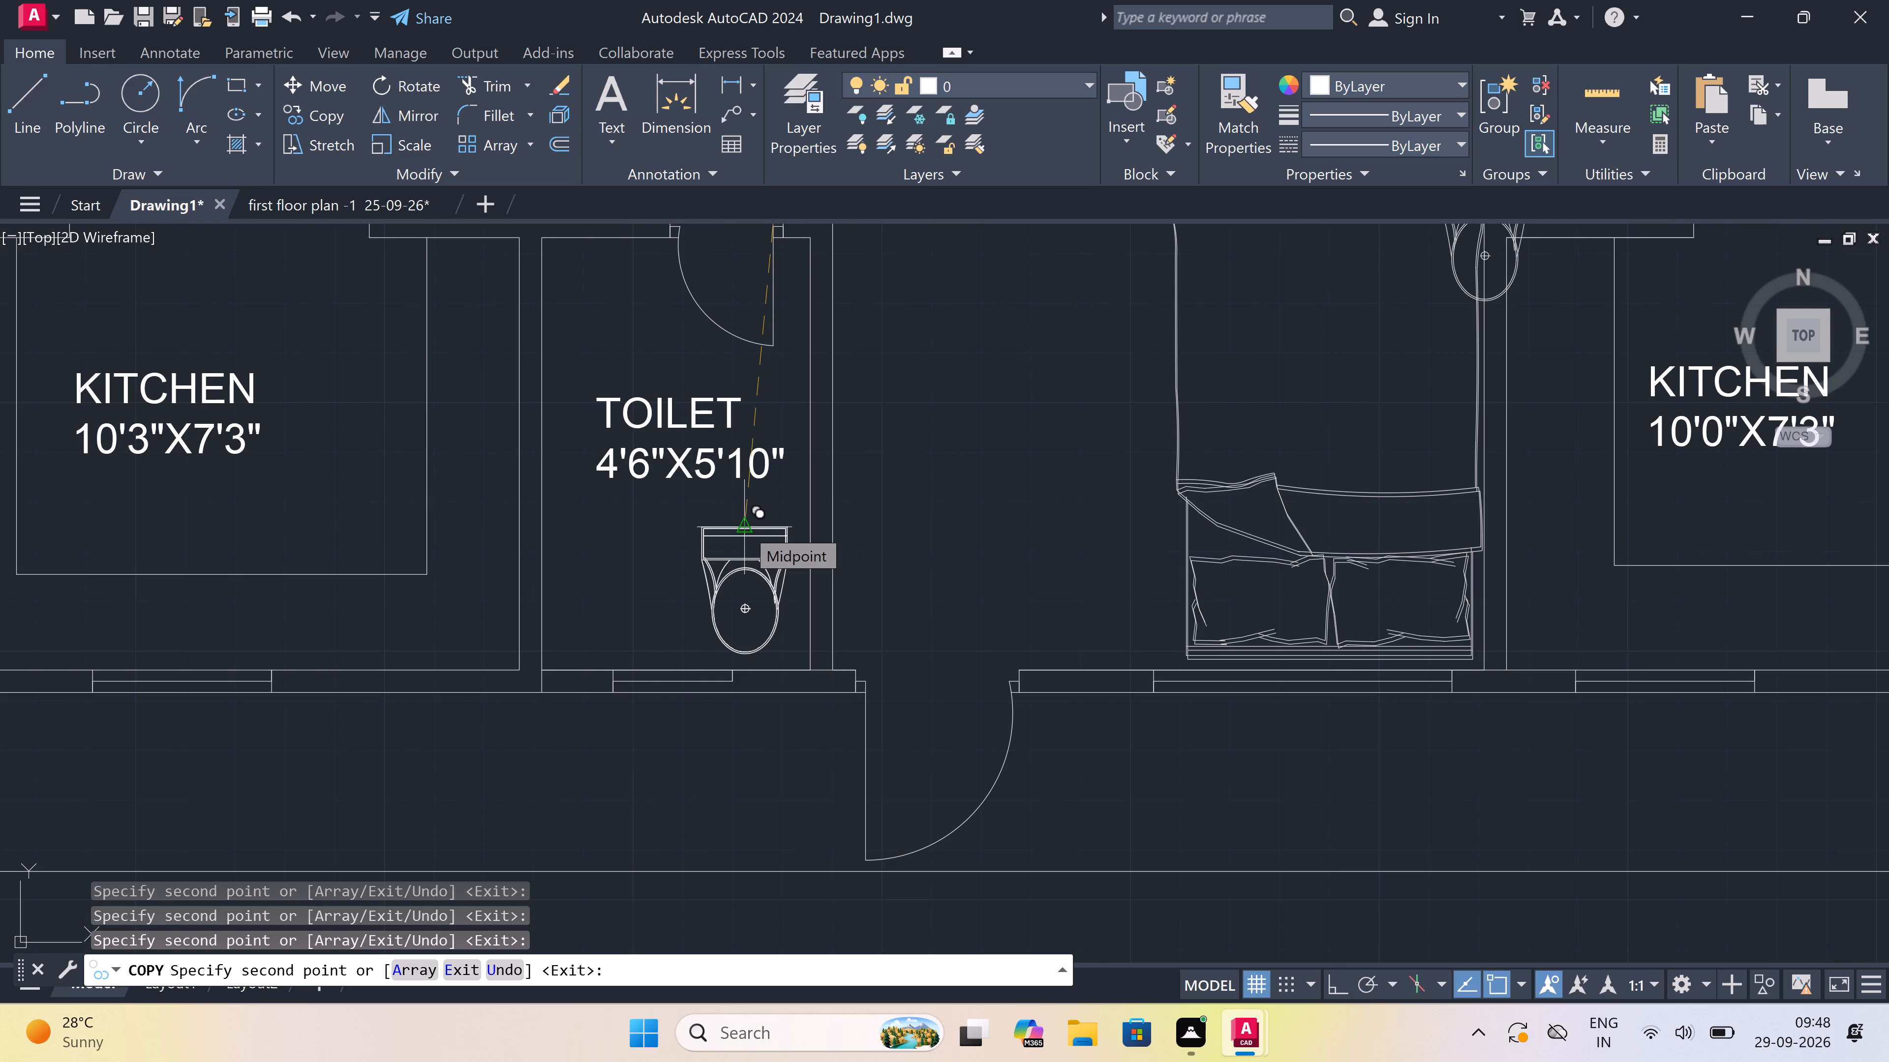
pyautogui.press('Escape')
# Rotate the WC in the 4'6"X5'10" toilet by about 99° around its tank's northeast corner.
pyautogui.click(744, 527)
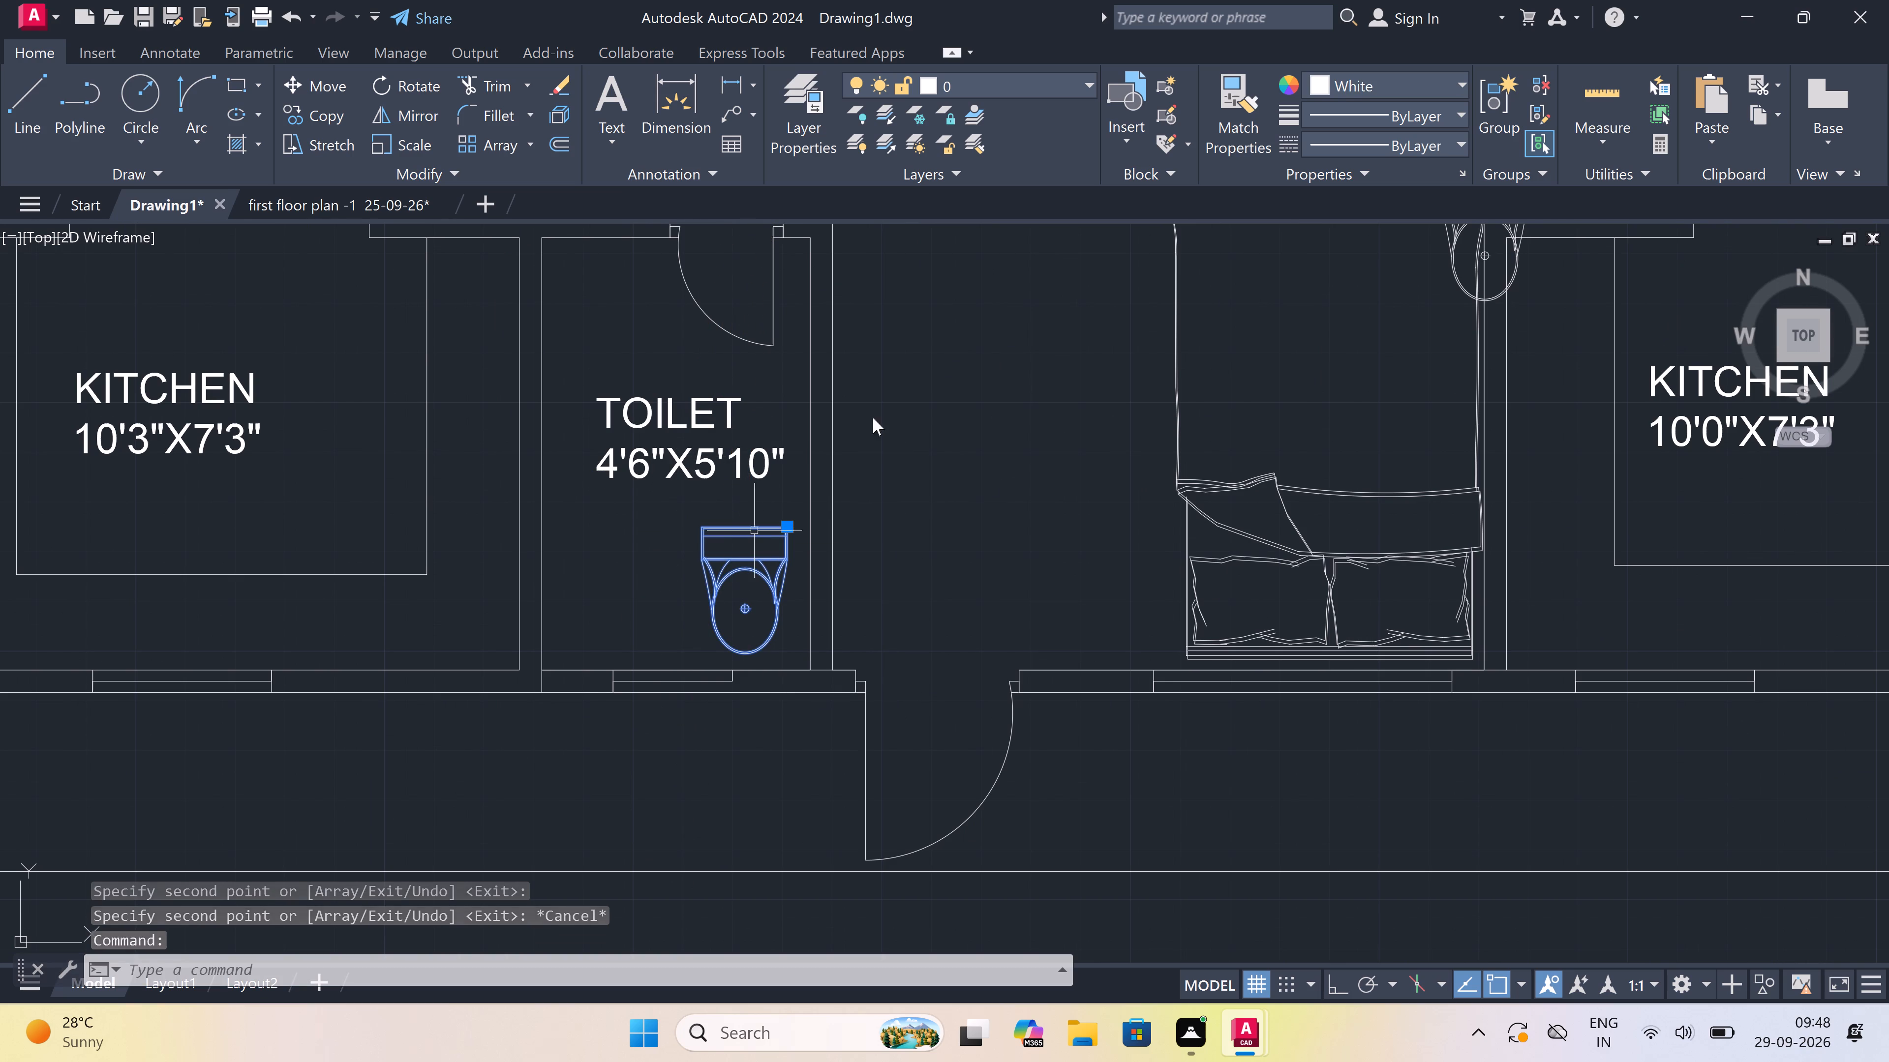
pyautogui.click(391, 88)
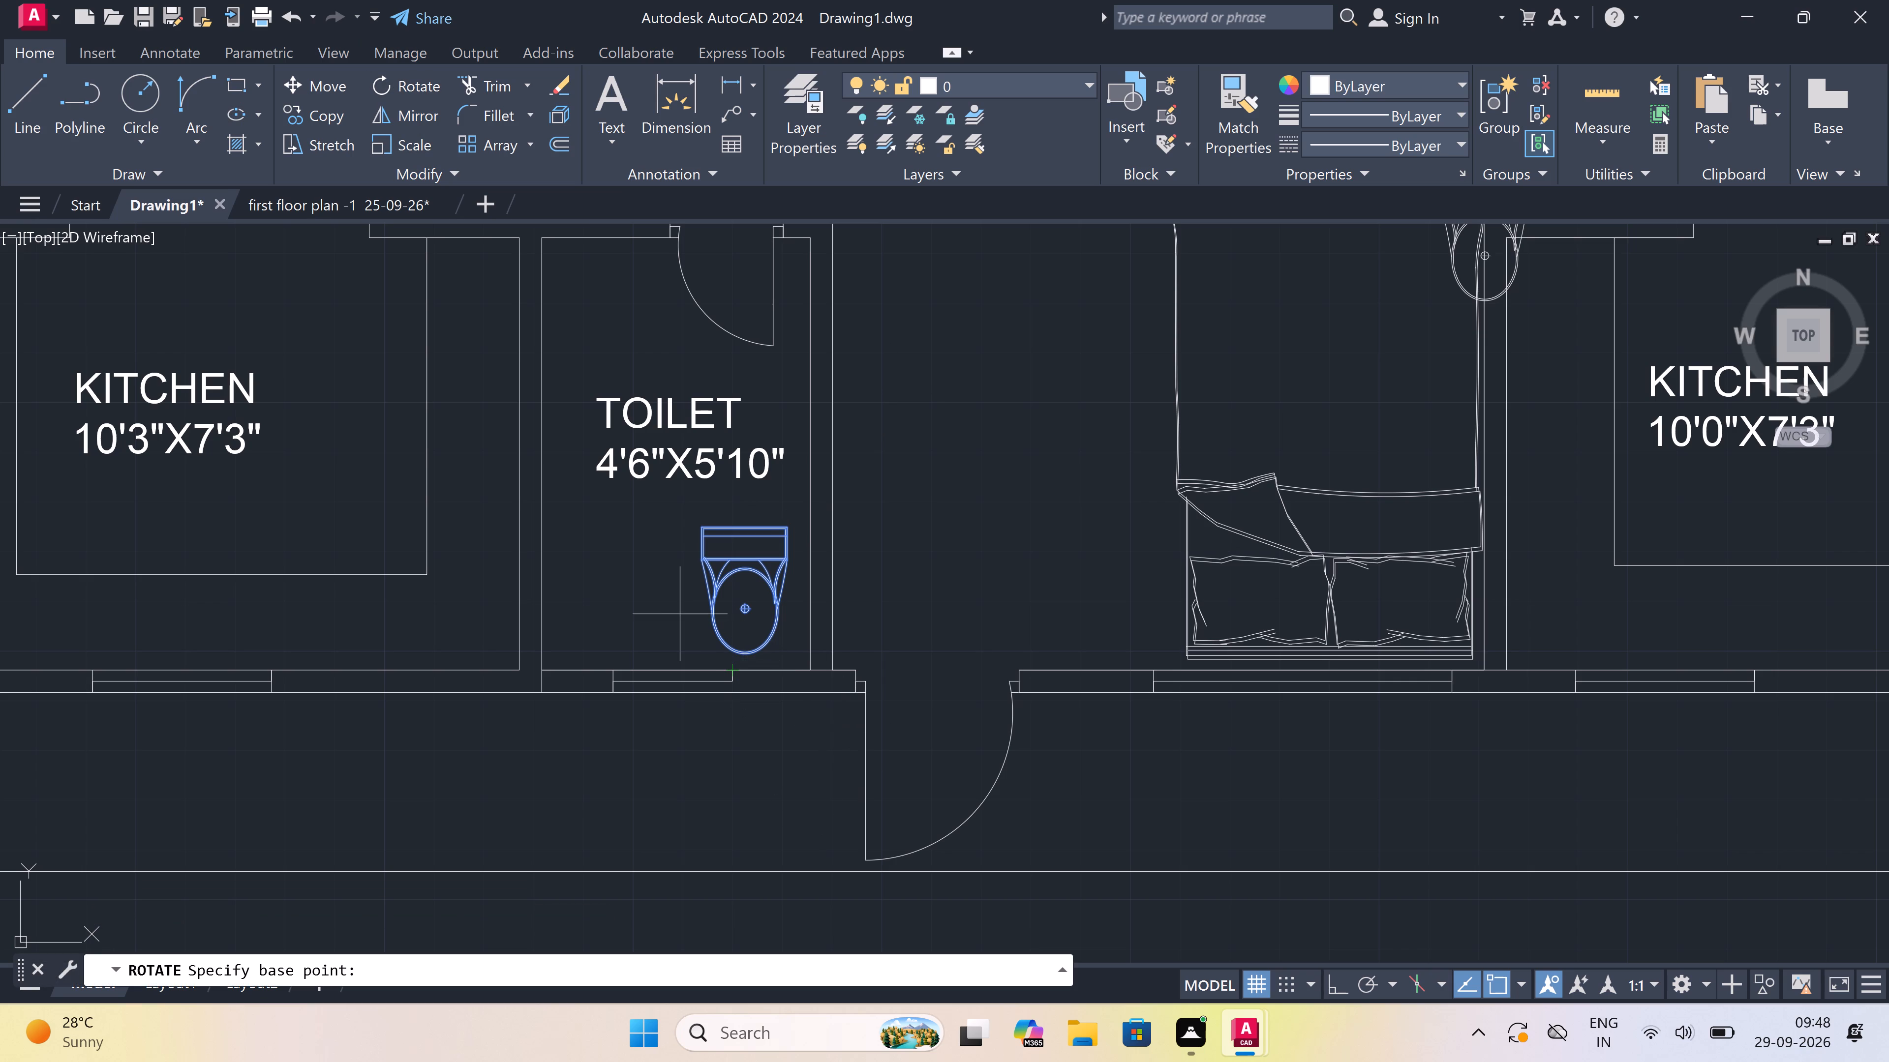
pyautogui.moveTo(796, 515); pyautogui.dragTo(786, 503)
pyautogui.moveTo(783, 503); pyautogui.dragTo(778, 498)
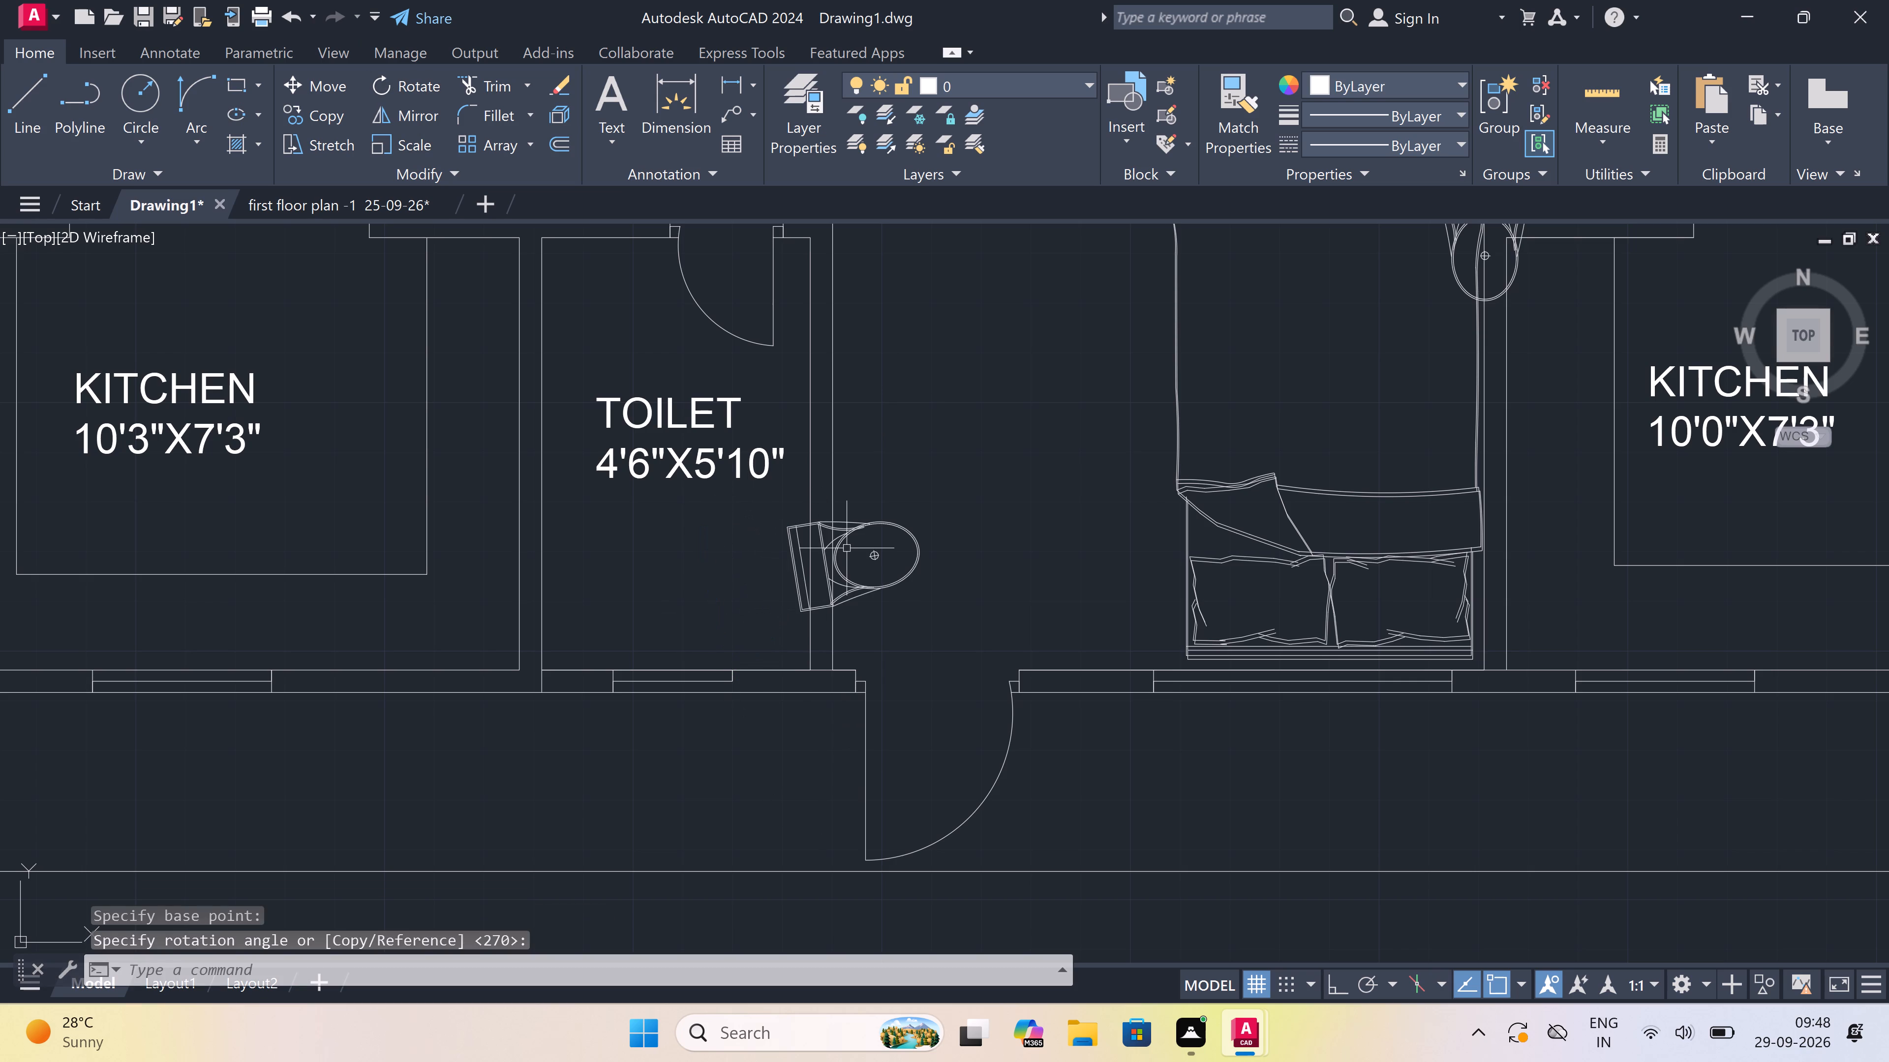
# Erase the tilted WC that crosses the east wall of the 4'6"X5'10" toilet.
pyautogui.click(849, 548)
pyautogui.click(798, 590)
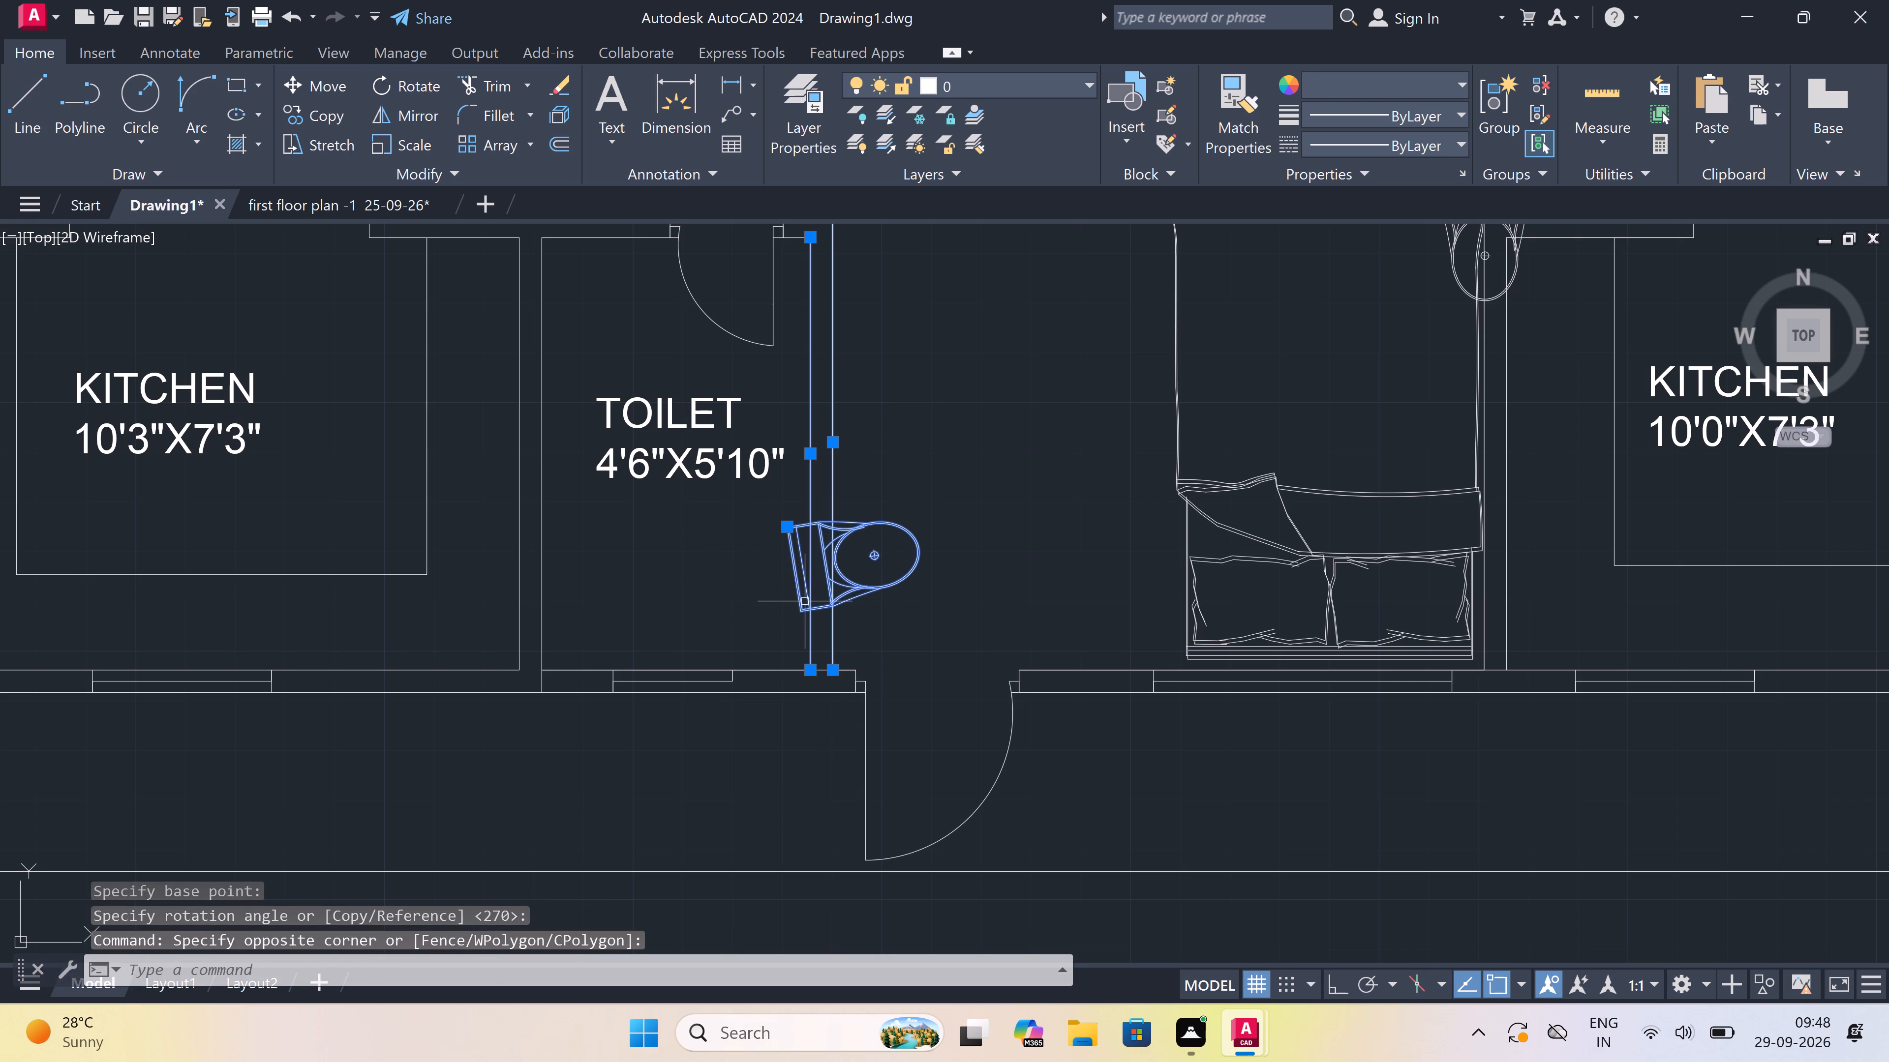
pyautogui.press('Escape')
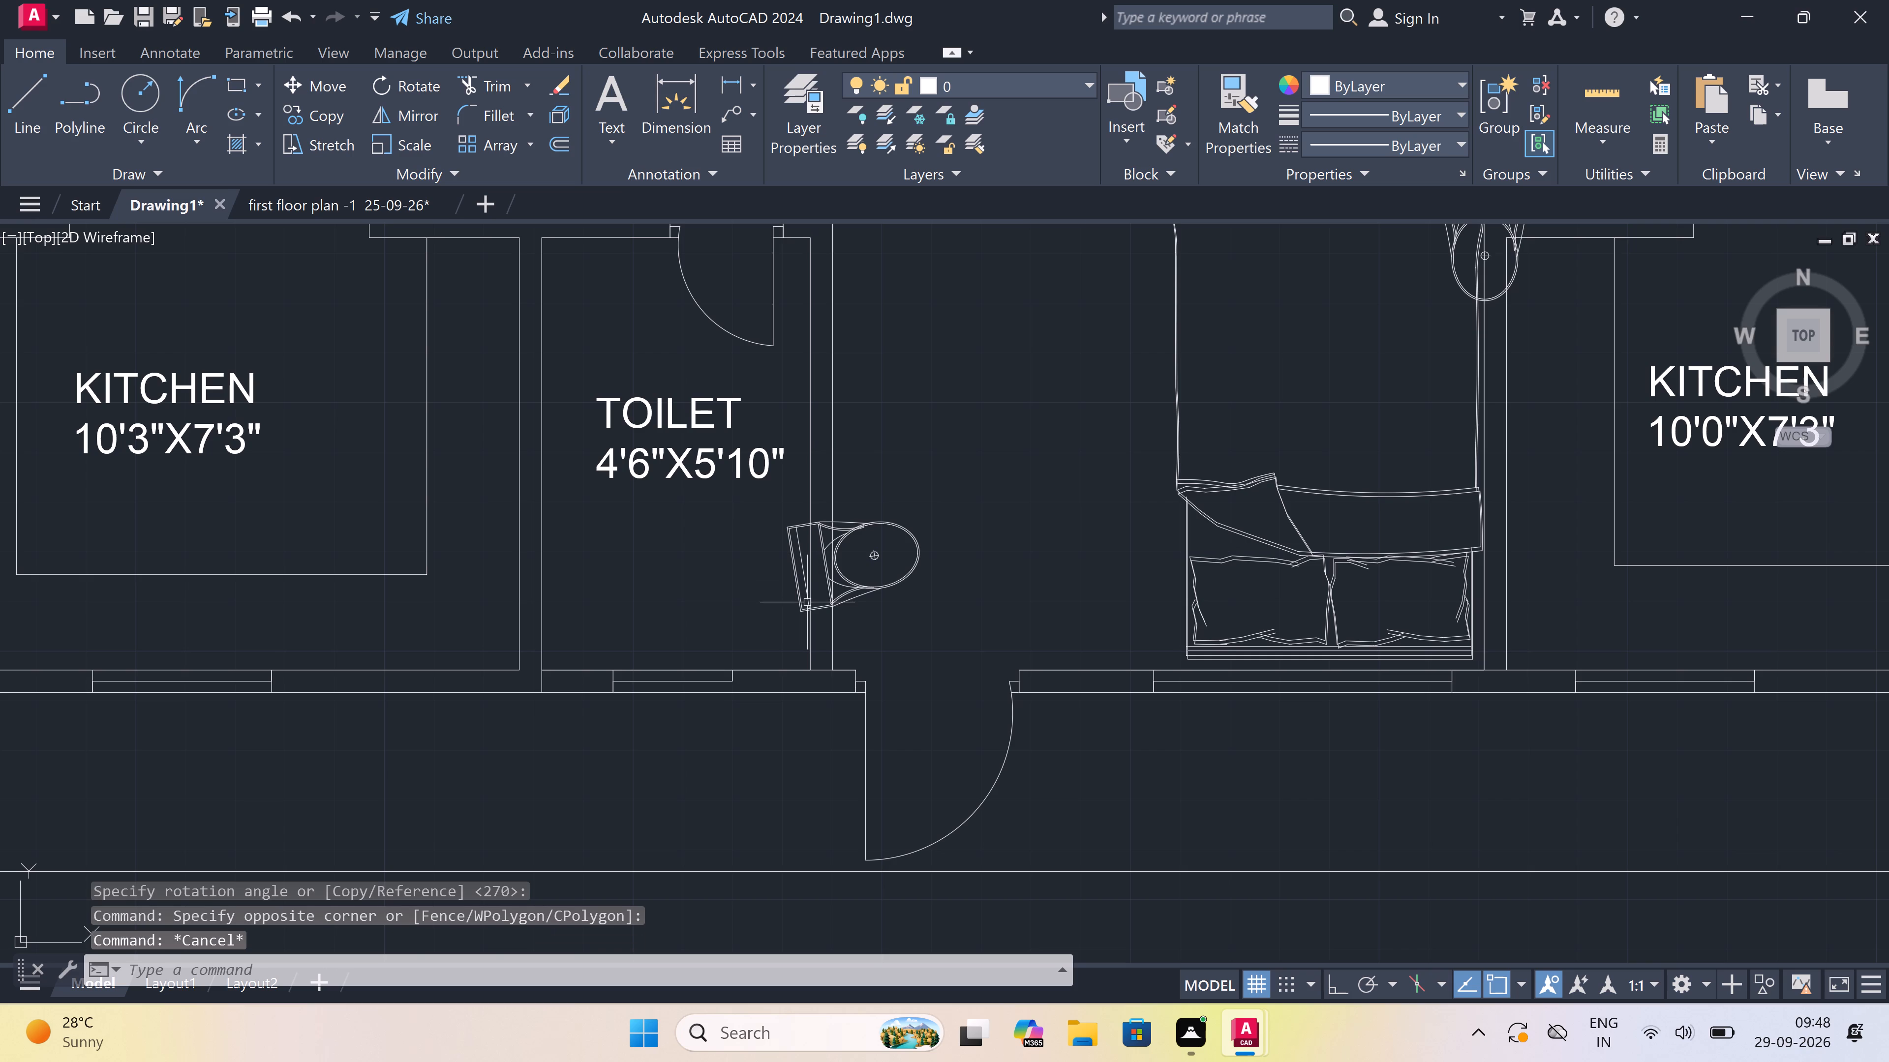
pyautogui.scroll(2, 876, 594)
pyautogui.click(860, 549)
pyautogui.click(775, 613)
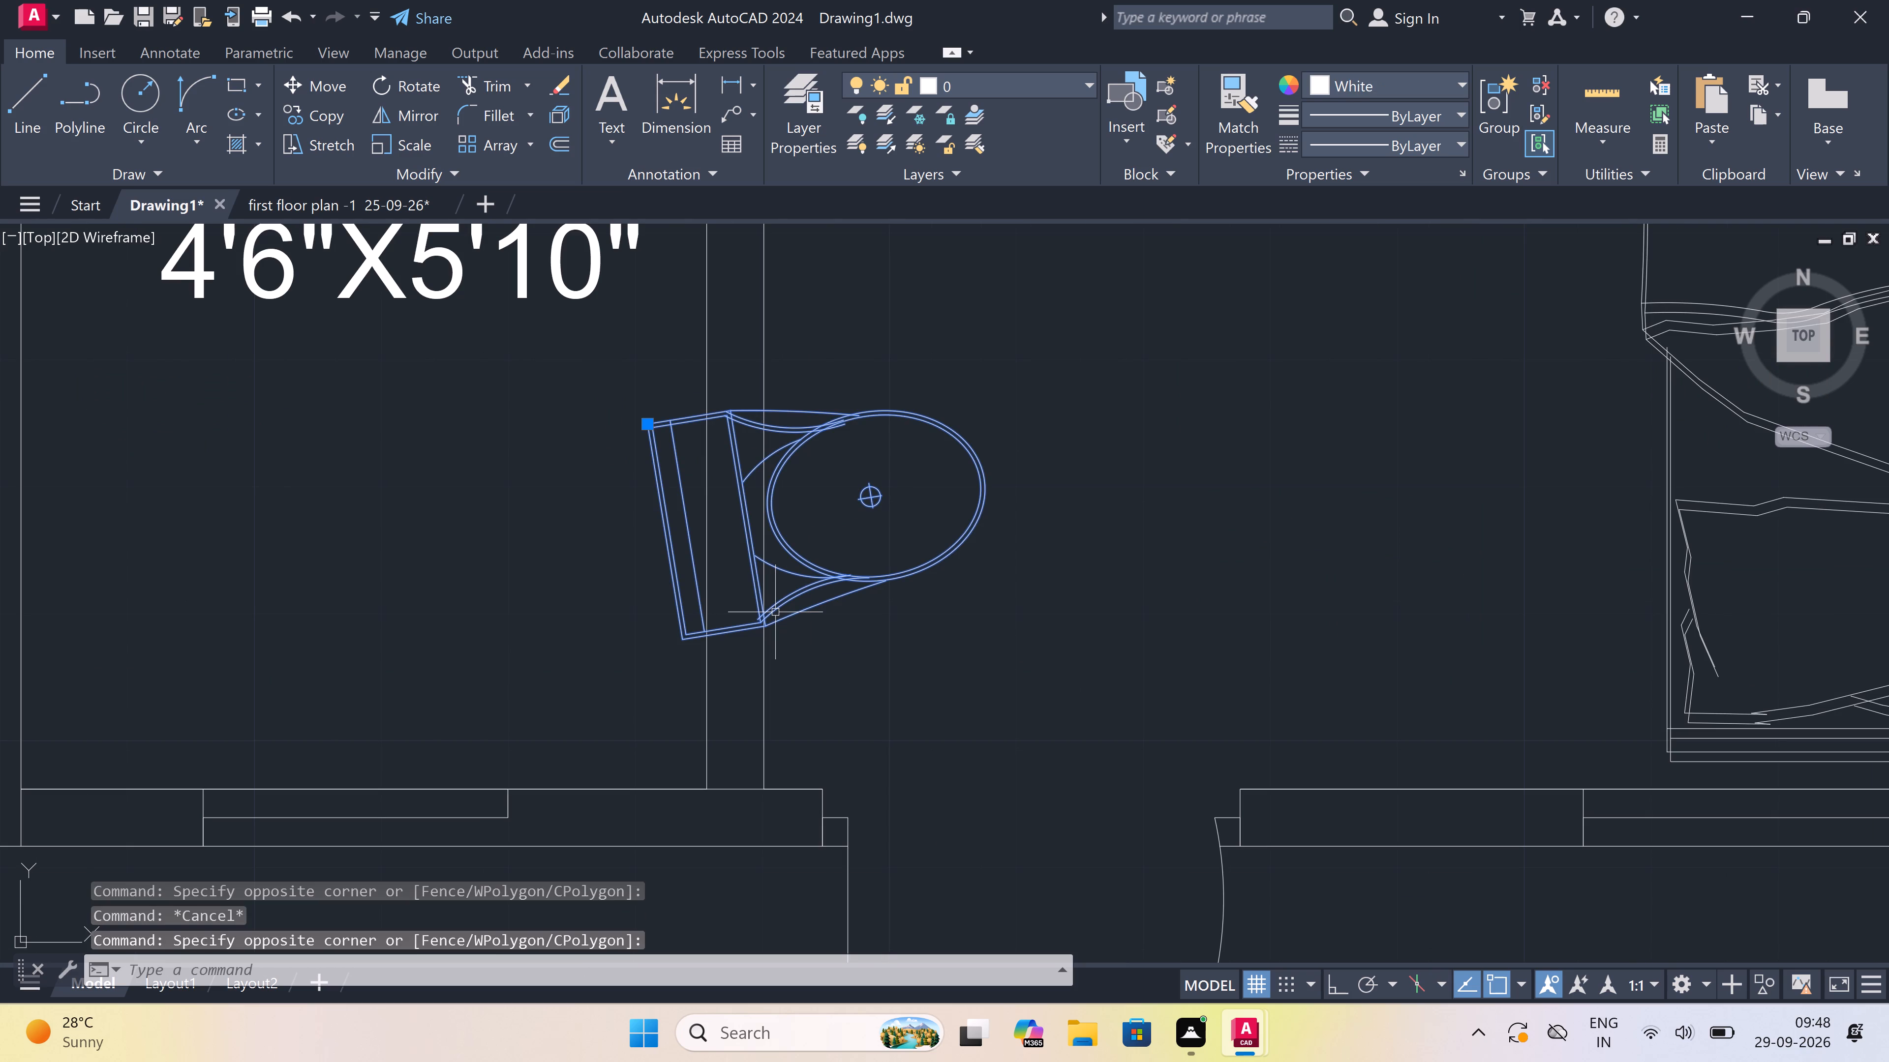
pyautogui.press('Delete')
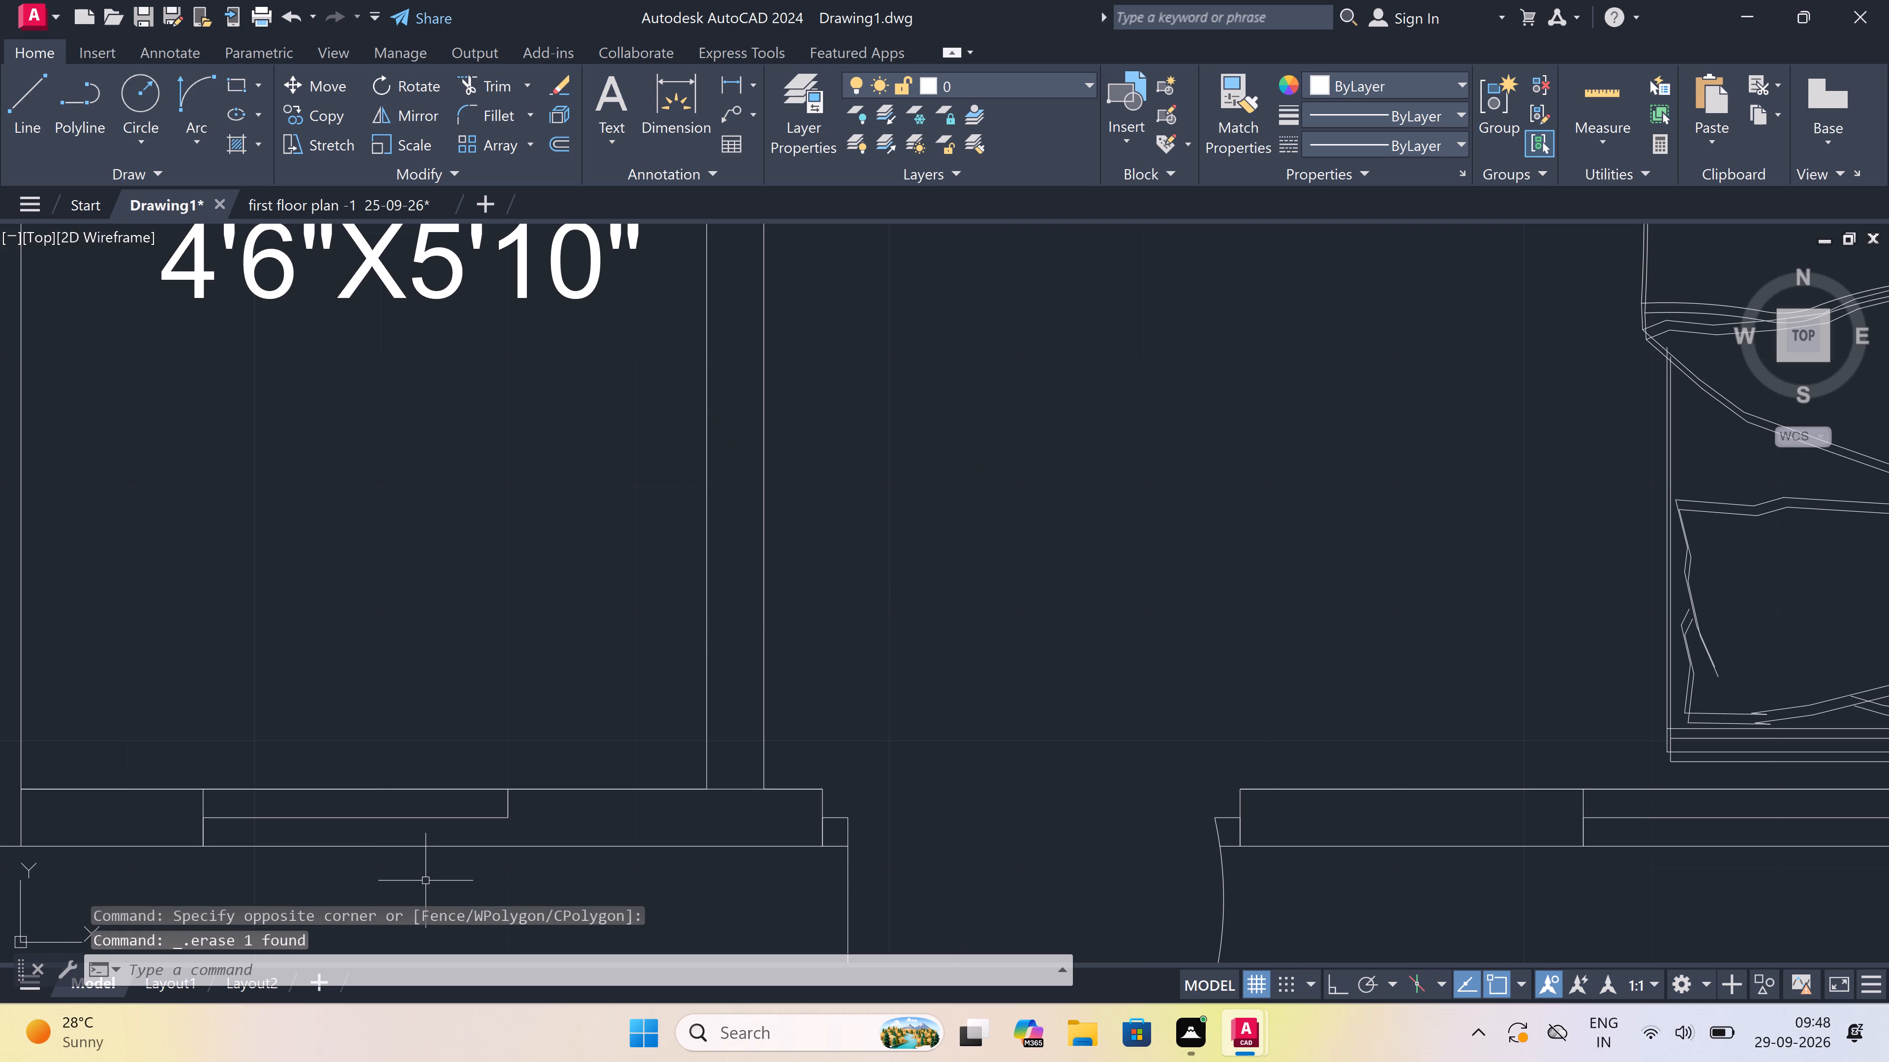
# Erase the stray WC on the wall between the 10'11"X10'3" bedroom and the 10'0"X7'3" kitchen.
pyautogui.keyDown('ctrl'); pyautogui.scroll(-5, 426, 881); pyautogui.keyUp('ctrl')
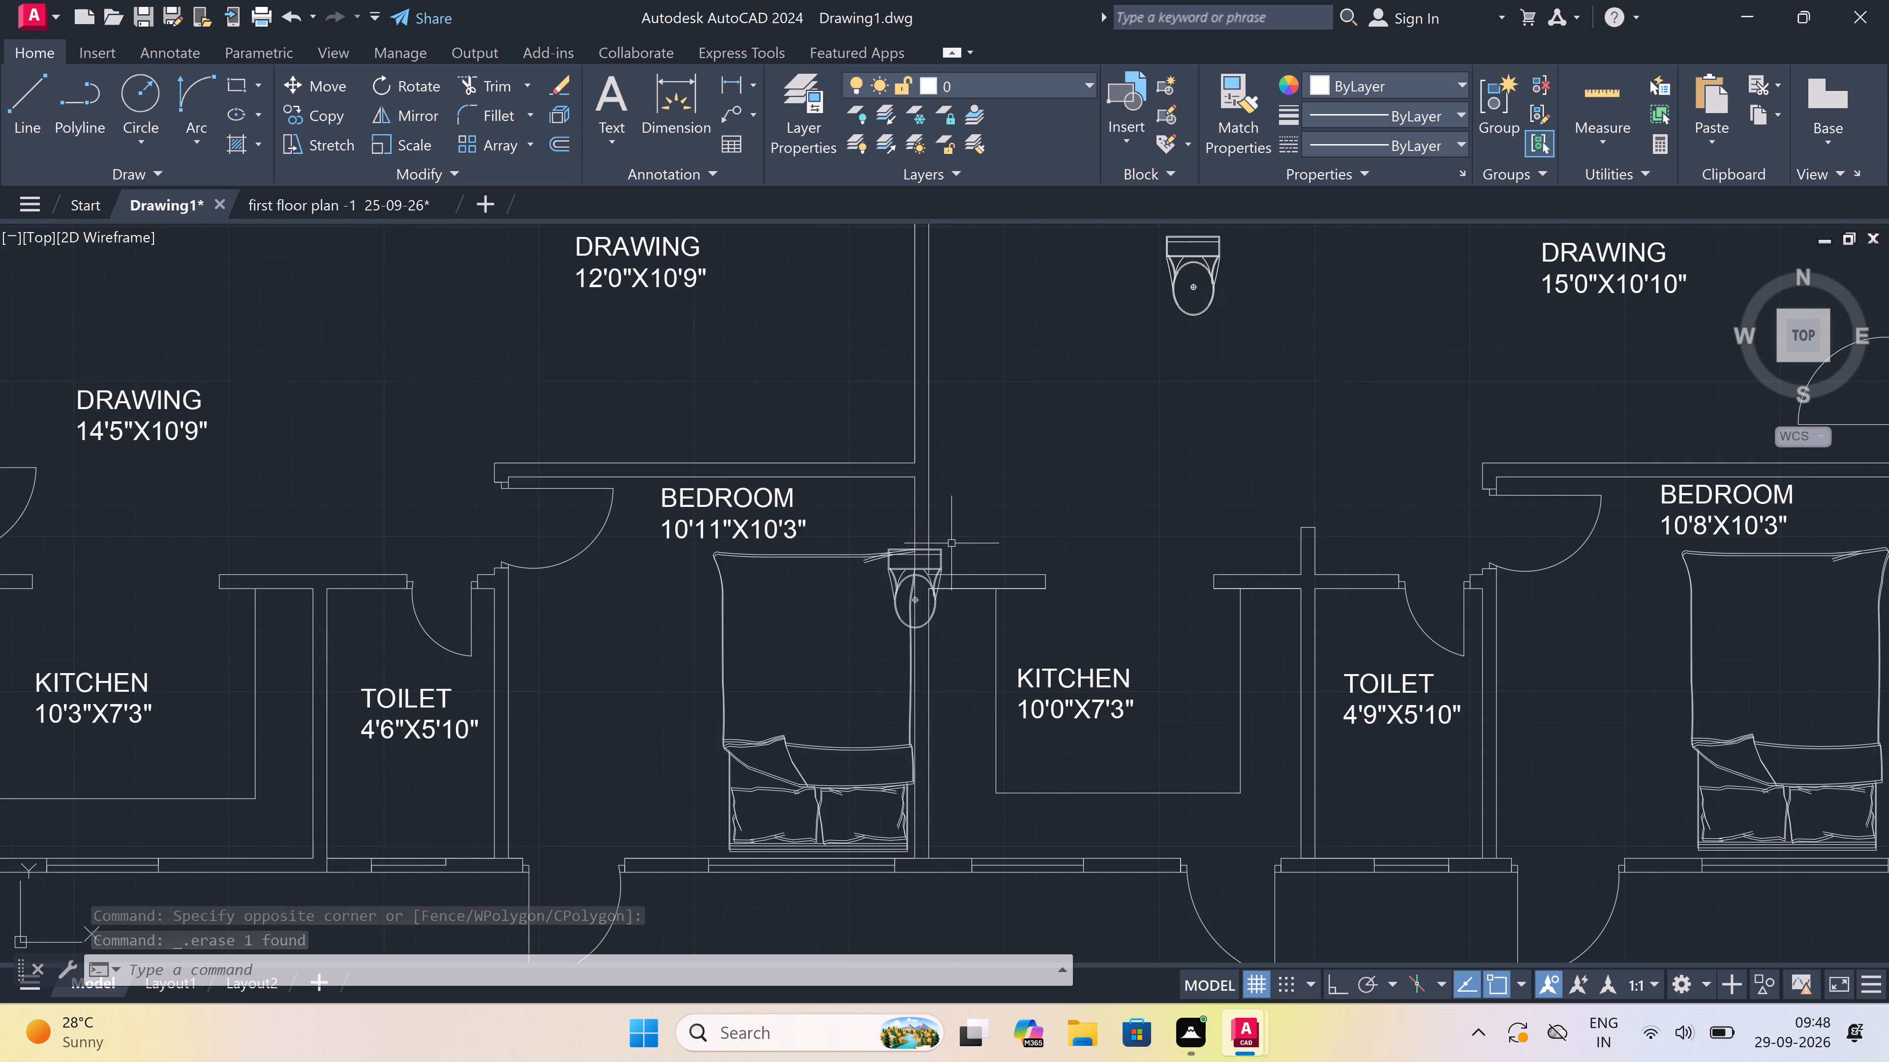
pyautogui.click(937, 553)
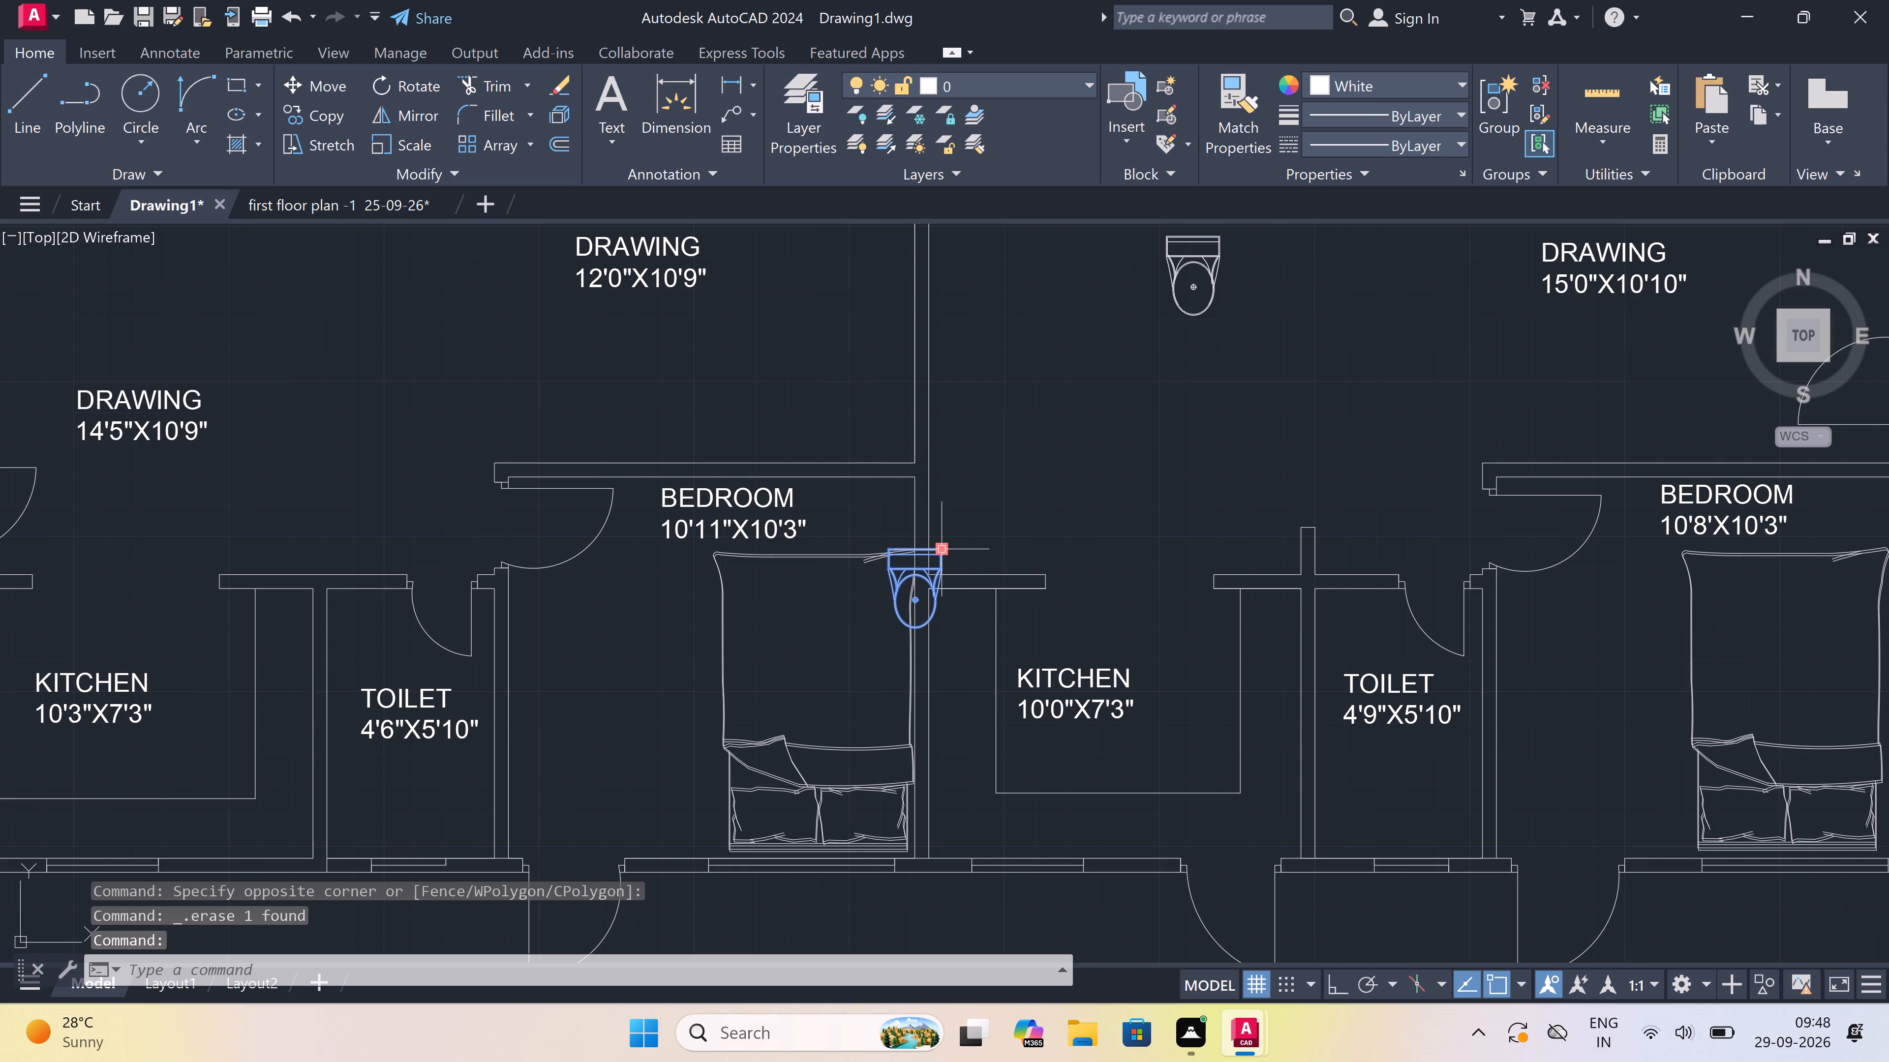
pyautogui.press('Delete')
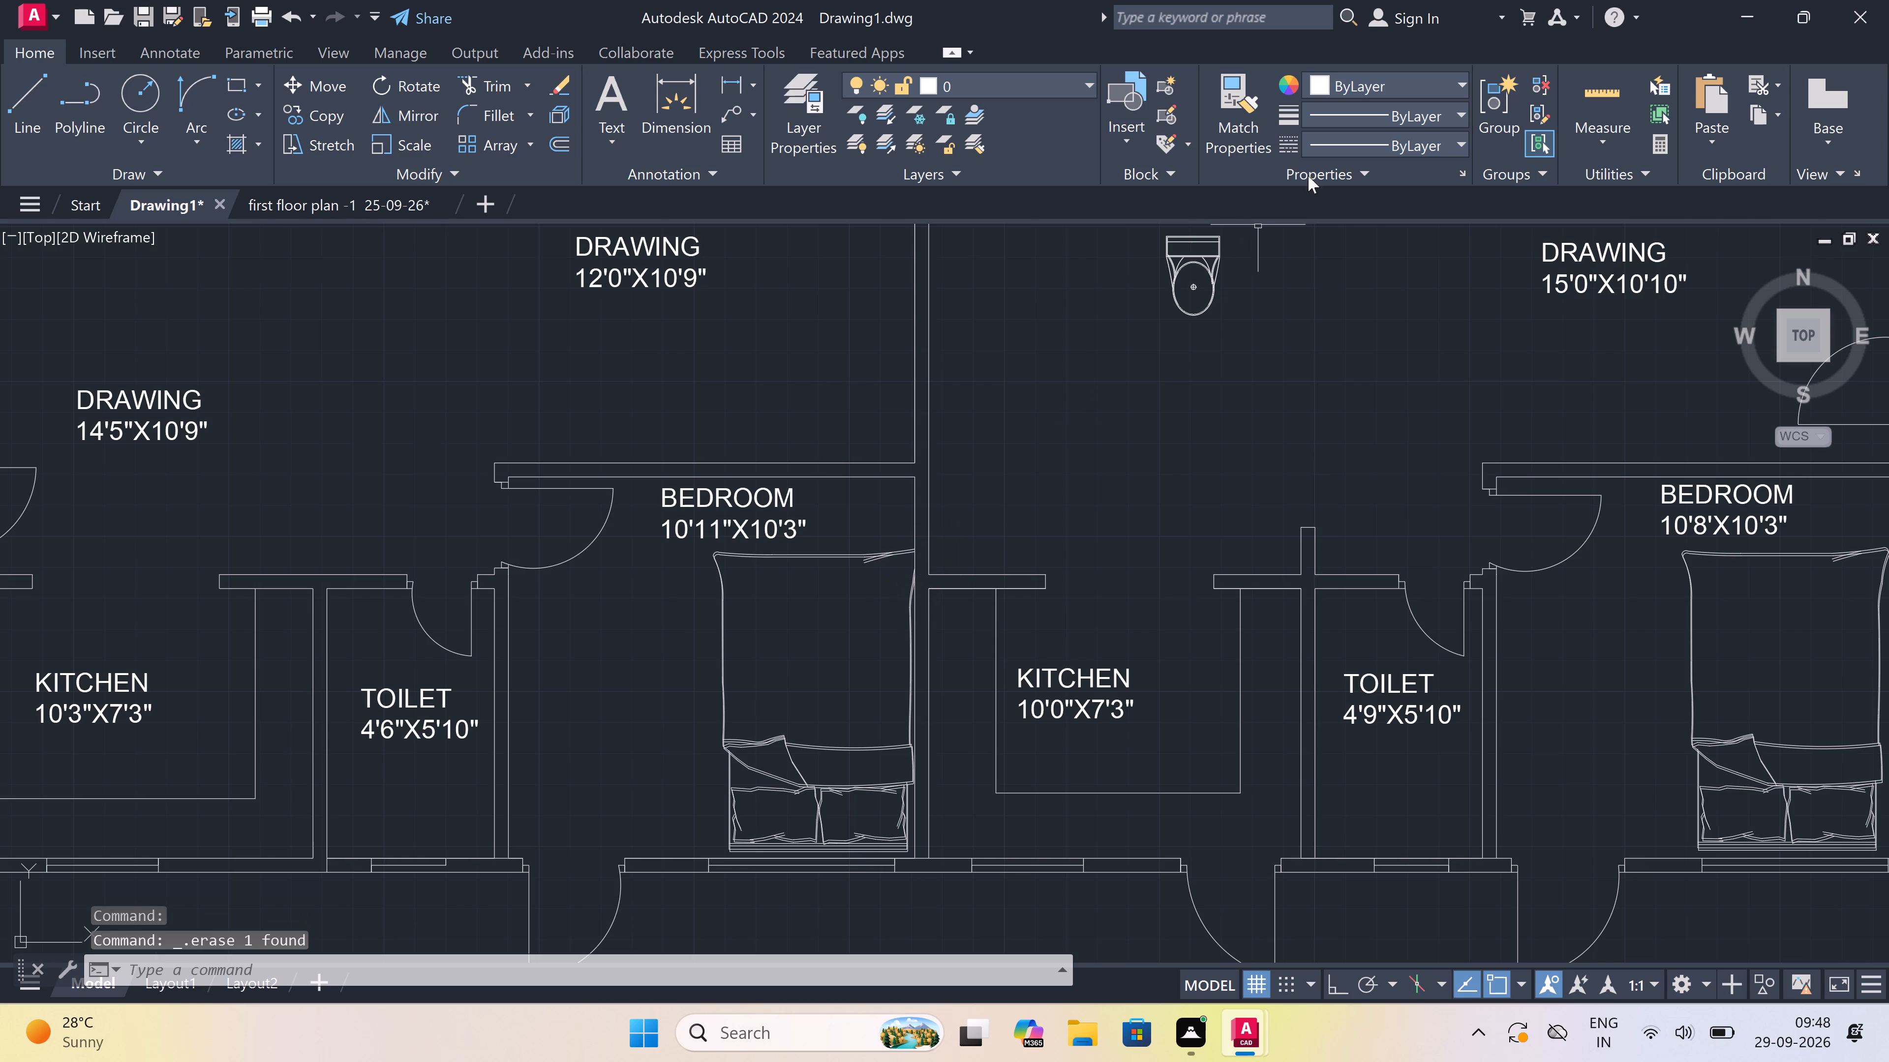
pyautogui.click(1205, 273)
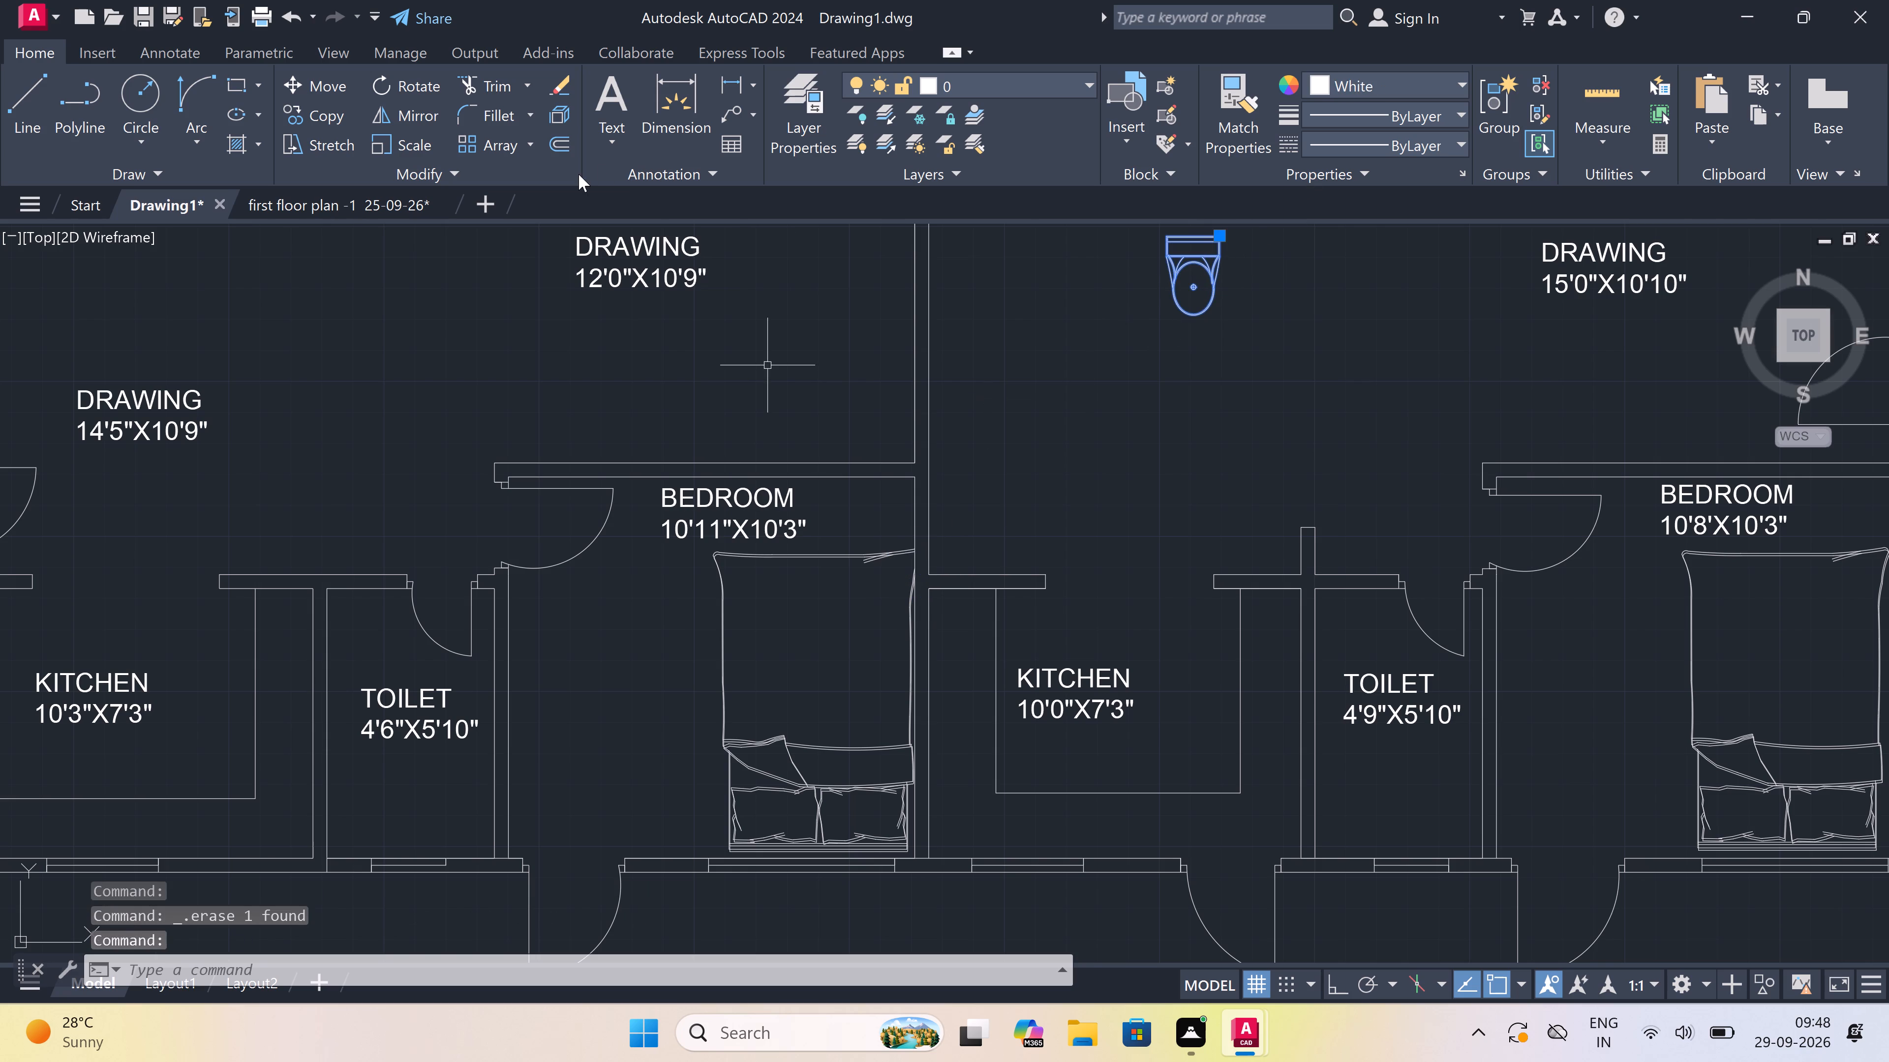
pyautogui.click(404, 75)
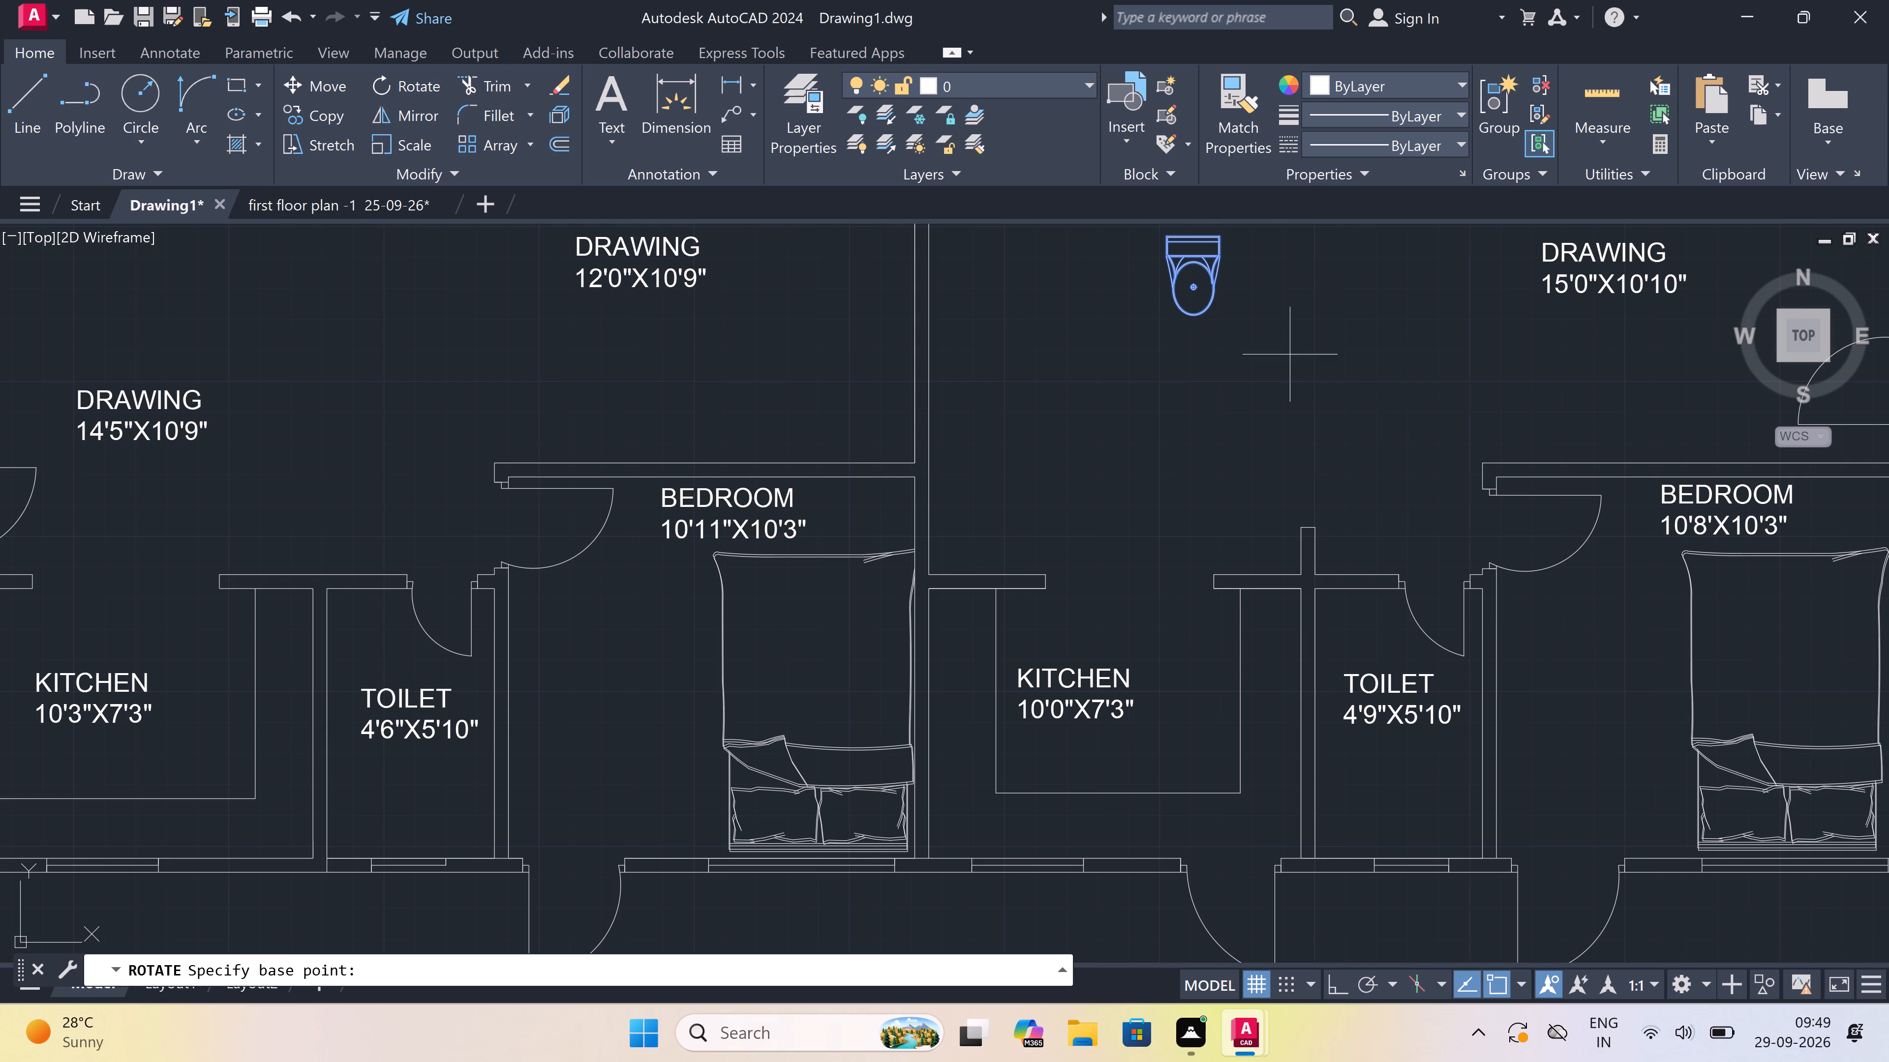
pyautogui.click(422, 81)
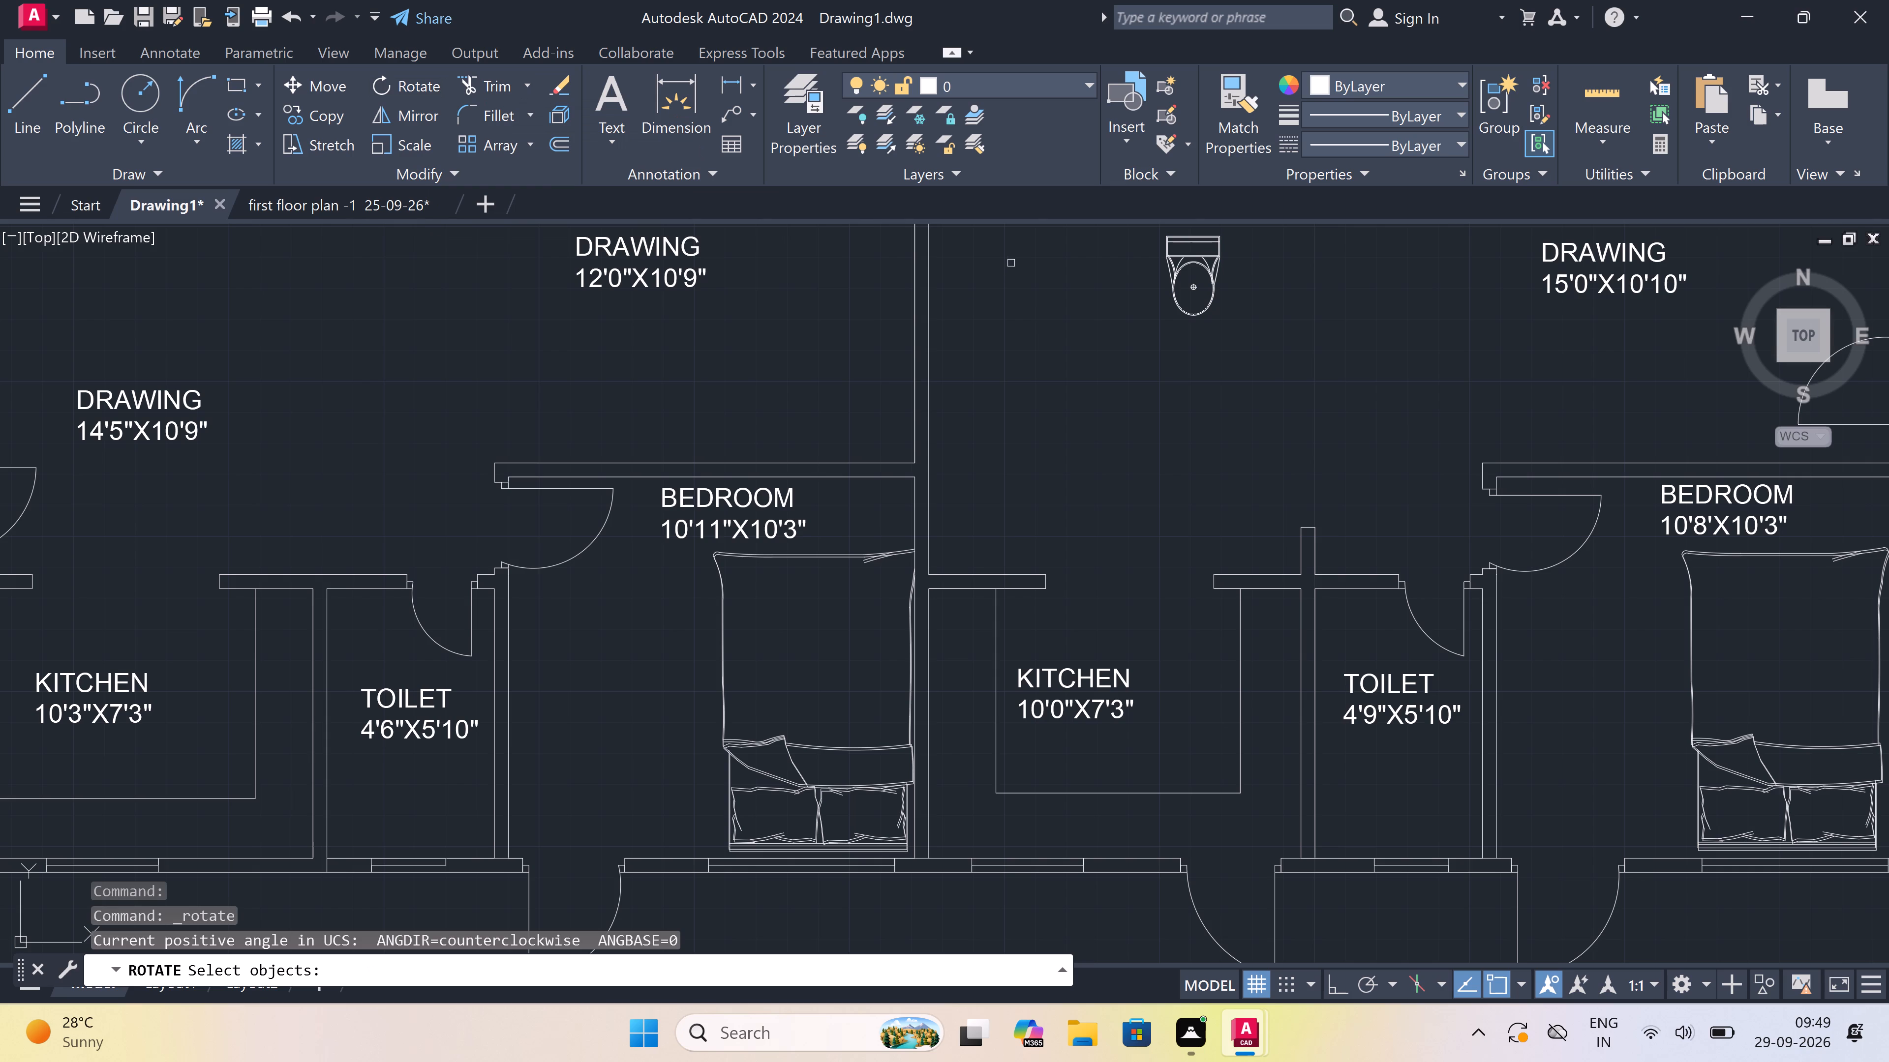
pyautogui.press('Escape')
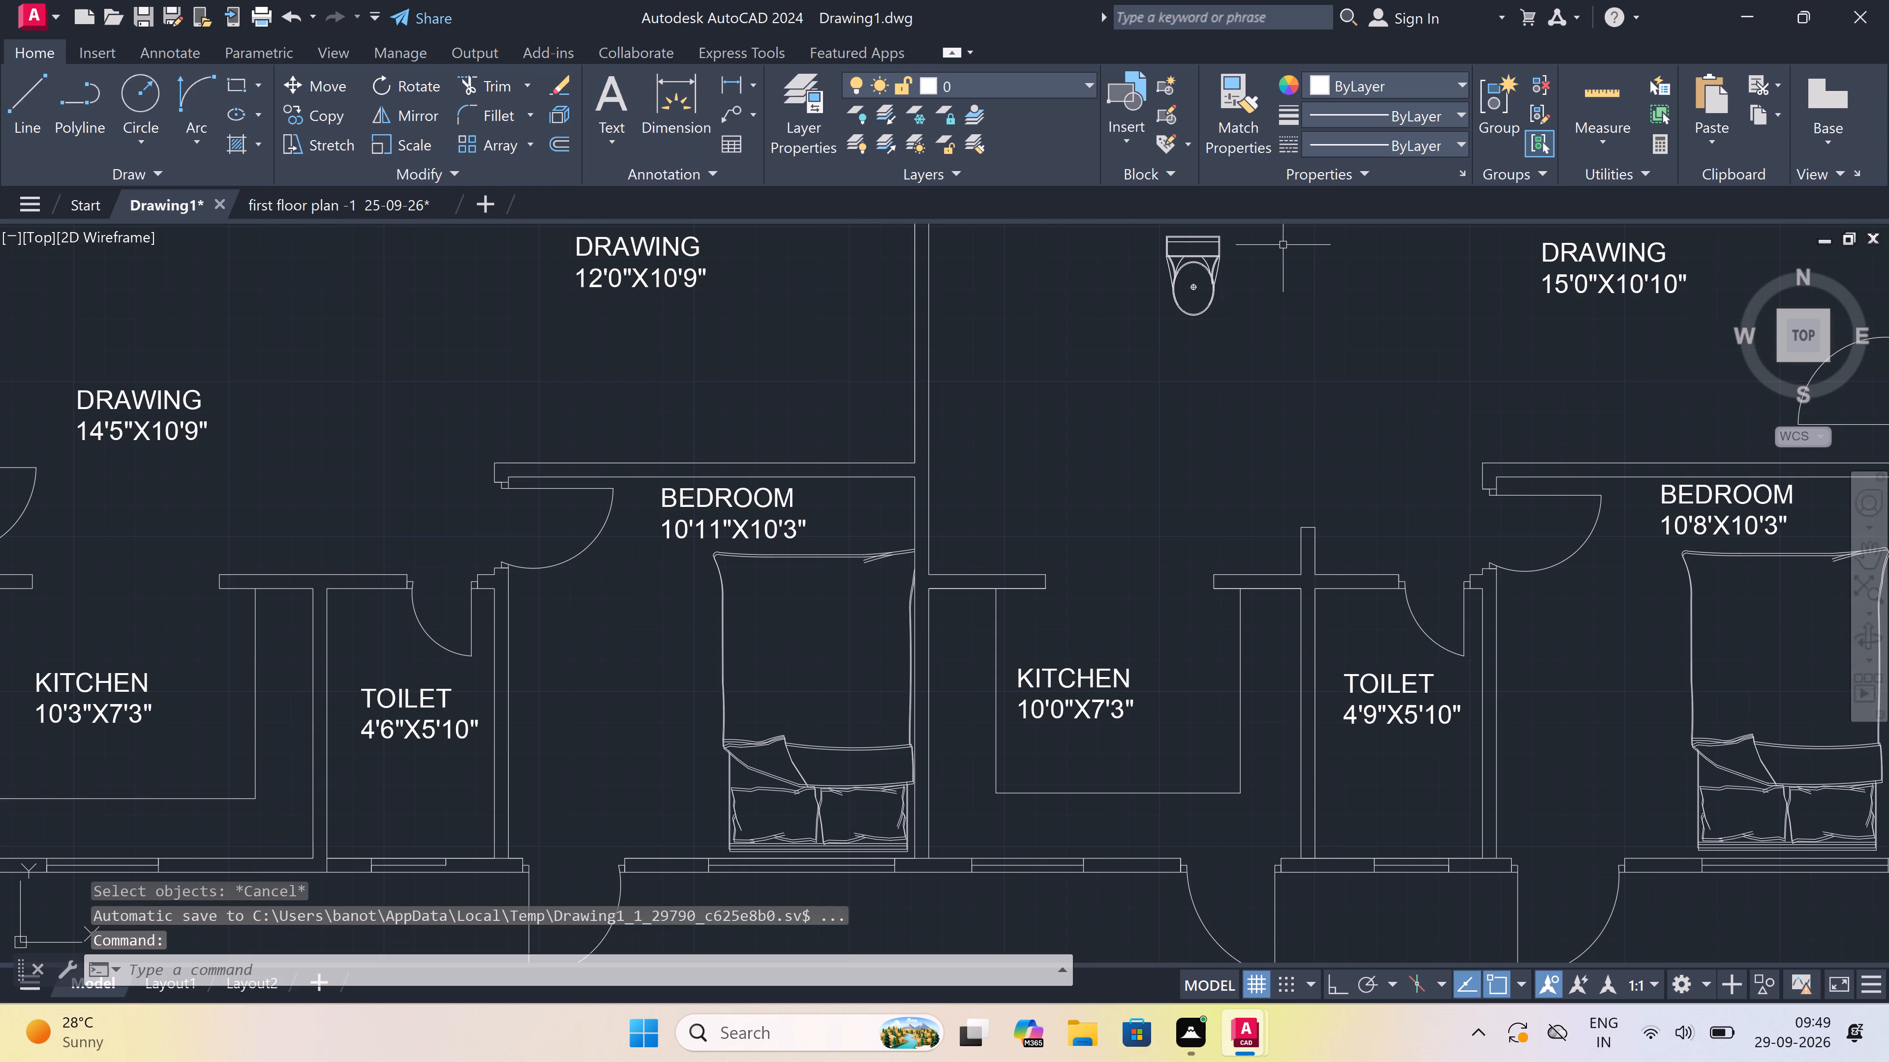
# With ortho on, rotate one WC north of the 10'0"X7'3" kitchen half a turn about its bowl centre, so its tank faces south.
pyautogui.click(1208, 245)
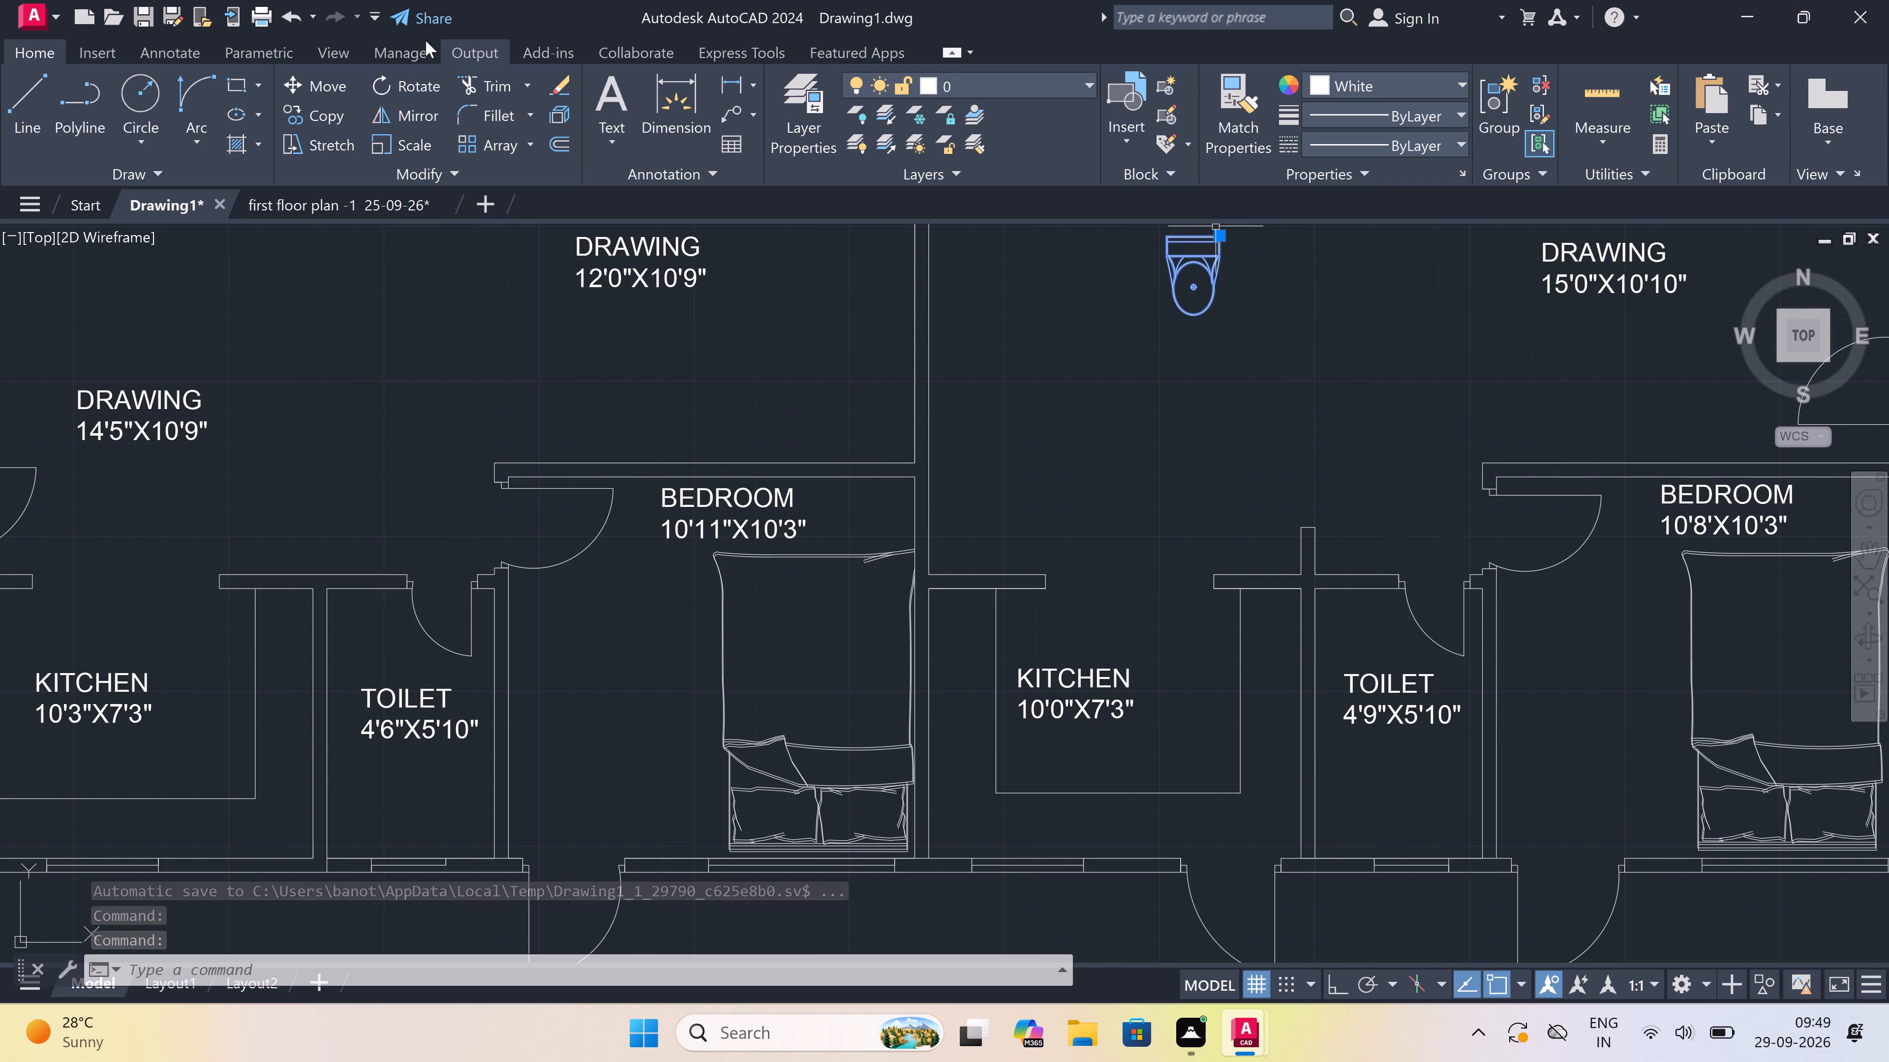
pyautogui.click(424, 75)
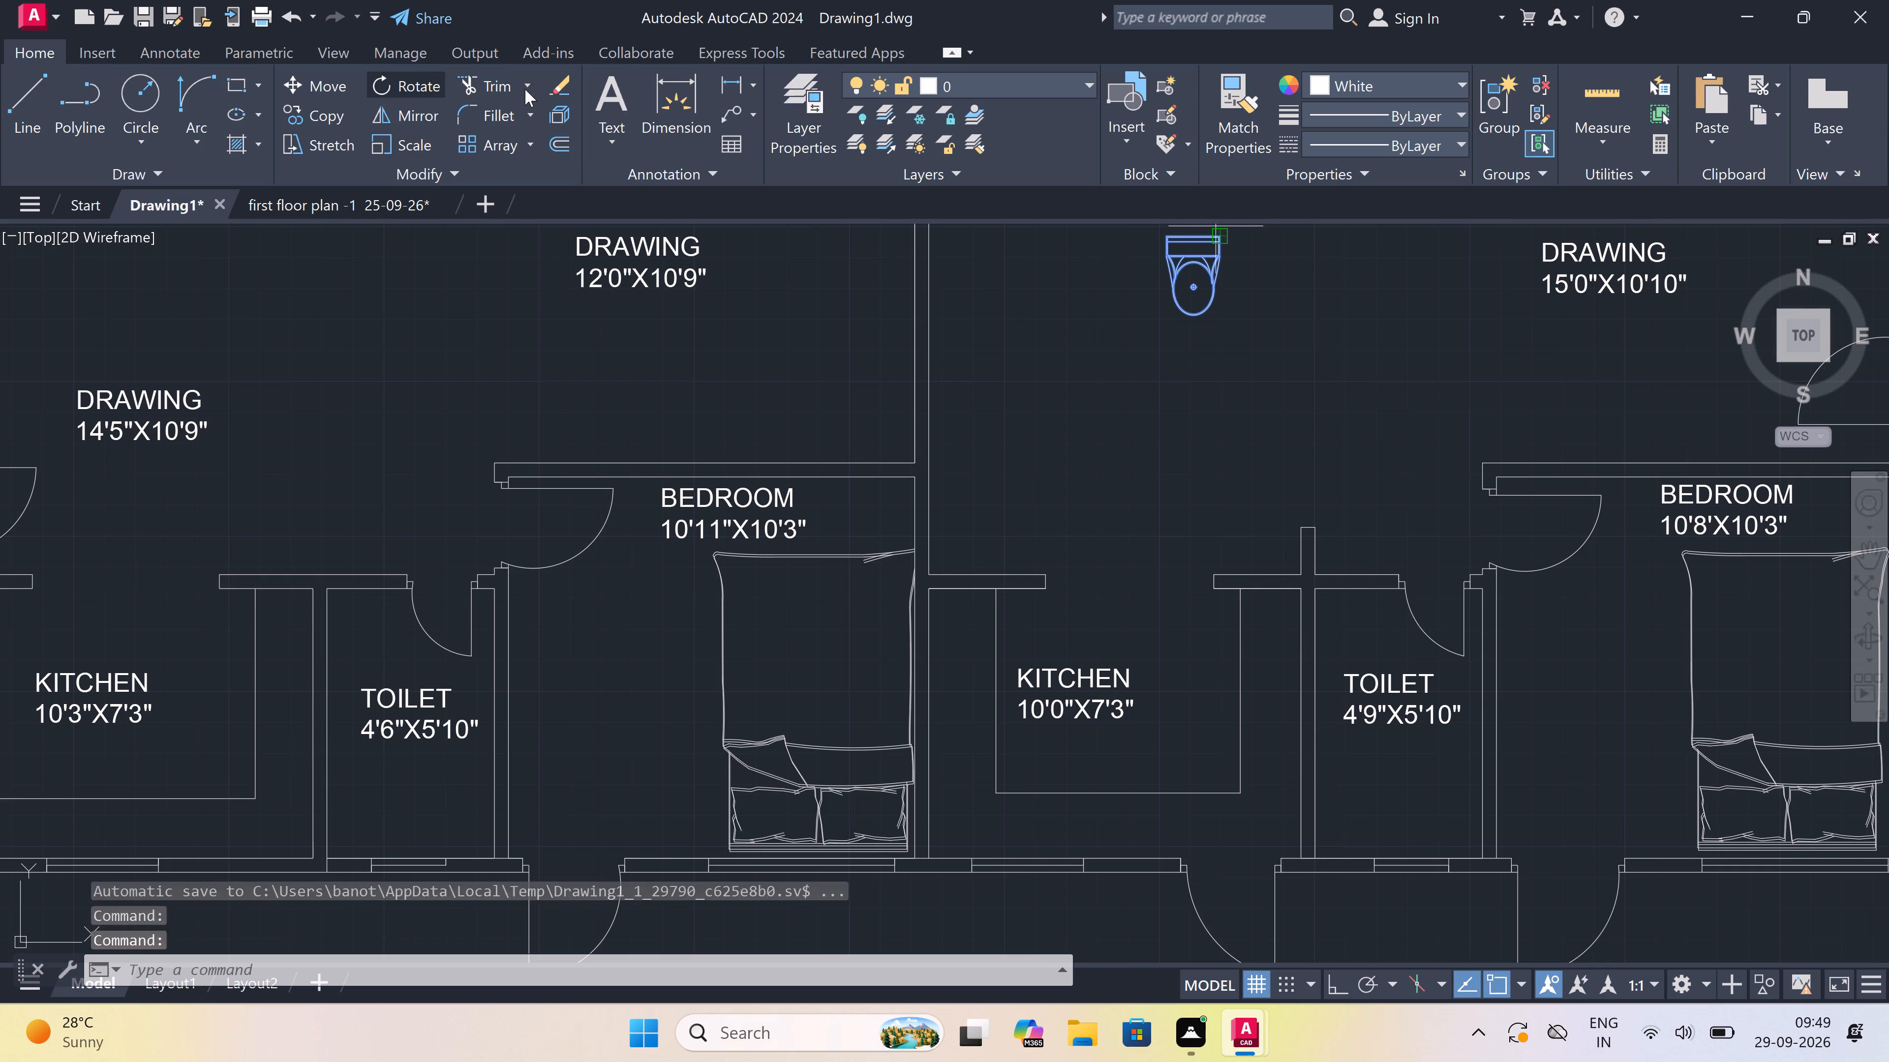
pyautogui.click(1197, 289)
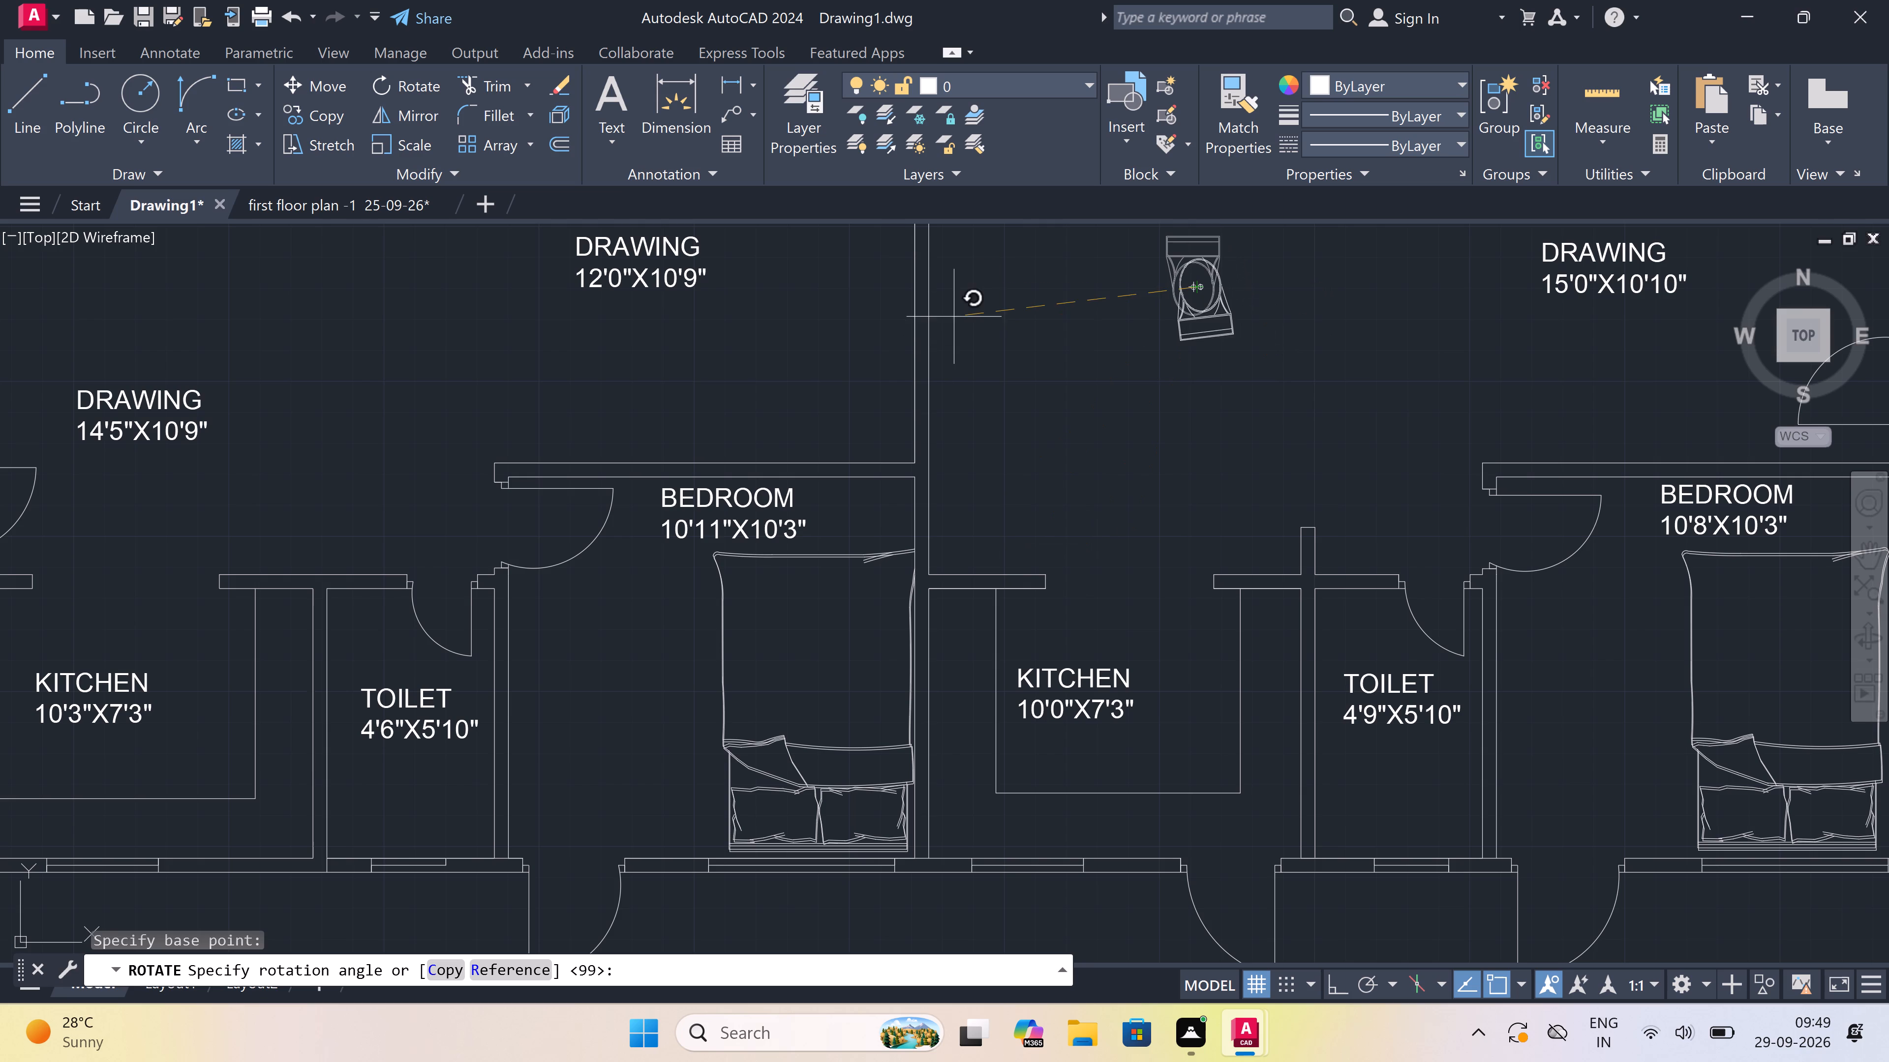
pyautogui.press('F8')
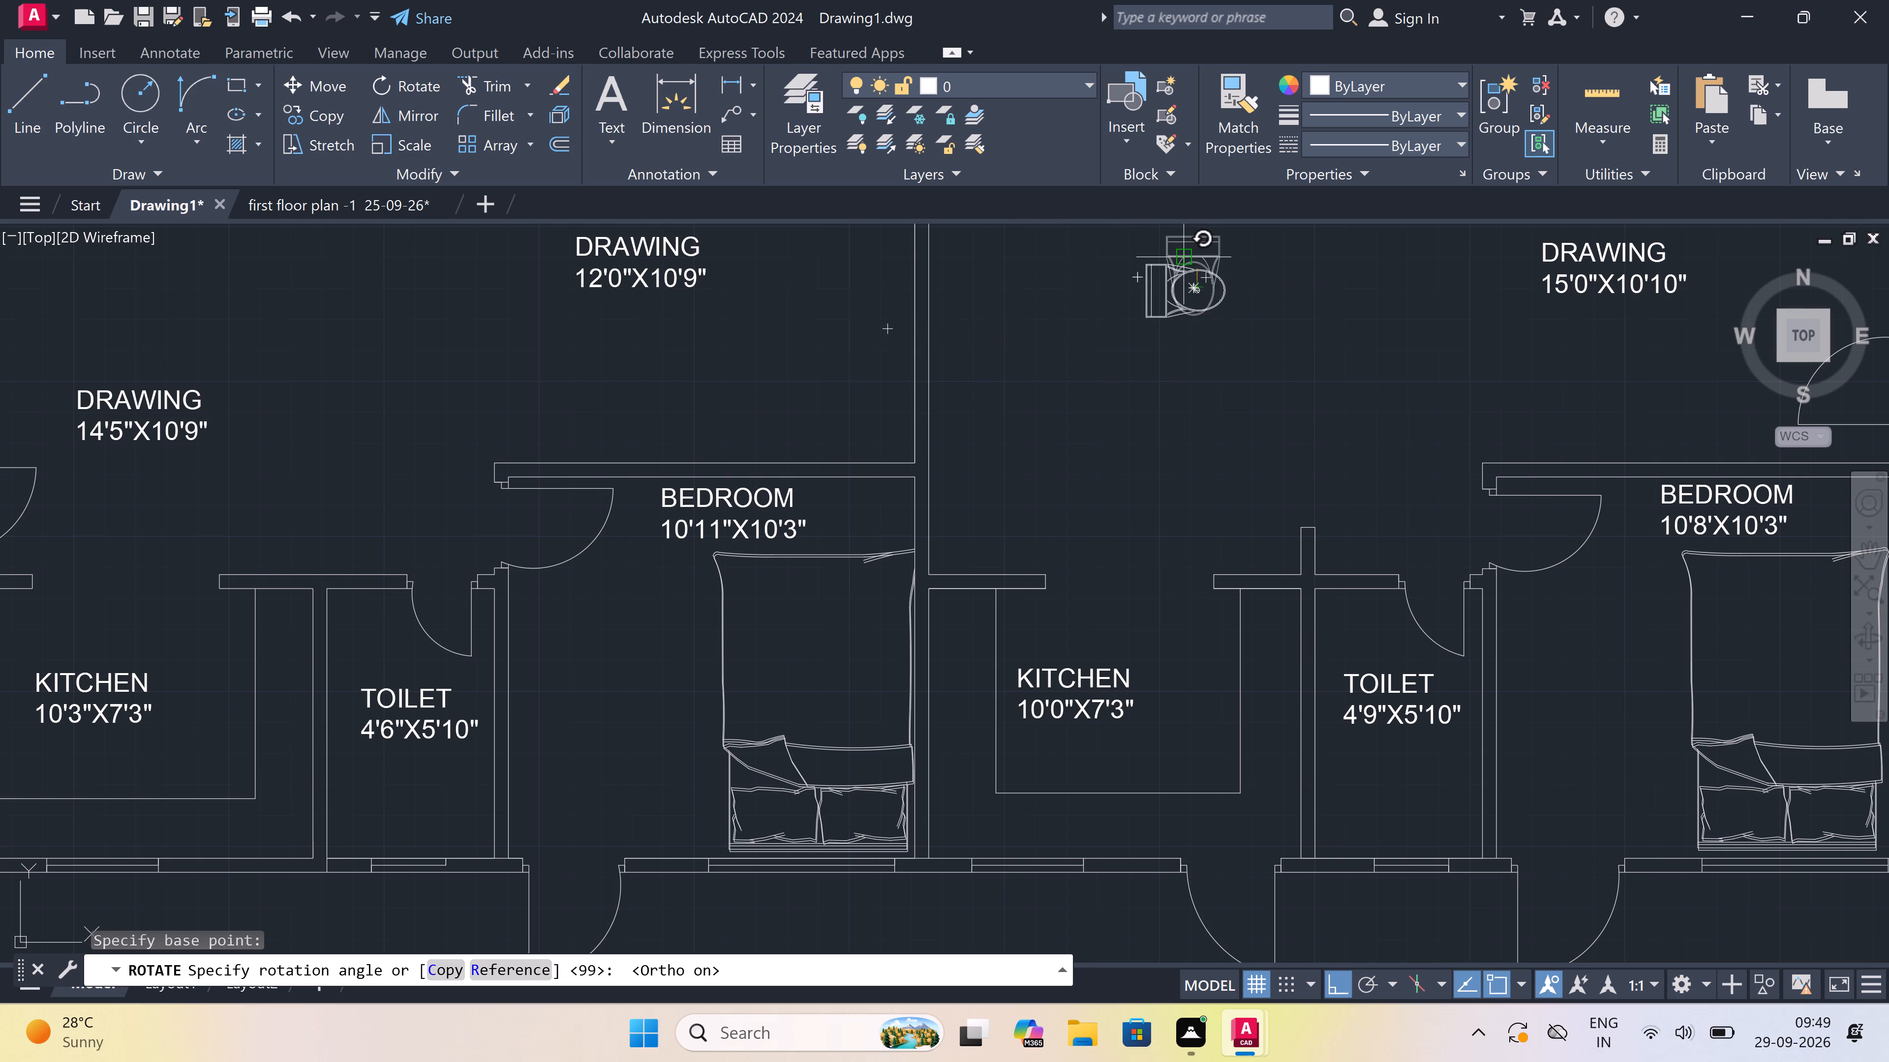
pyautogui.click(1057, 303)
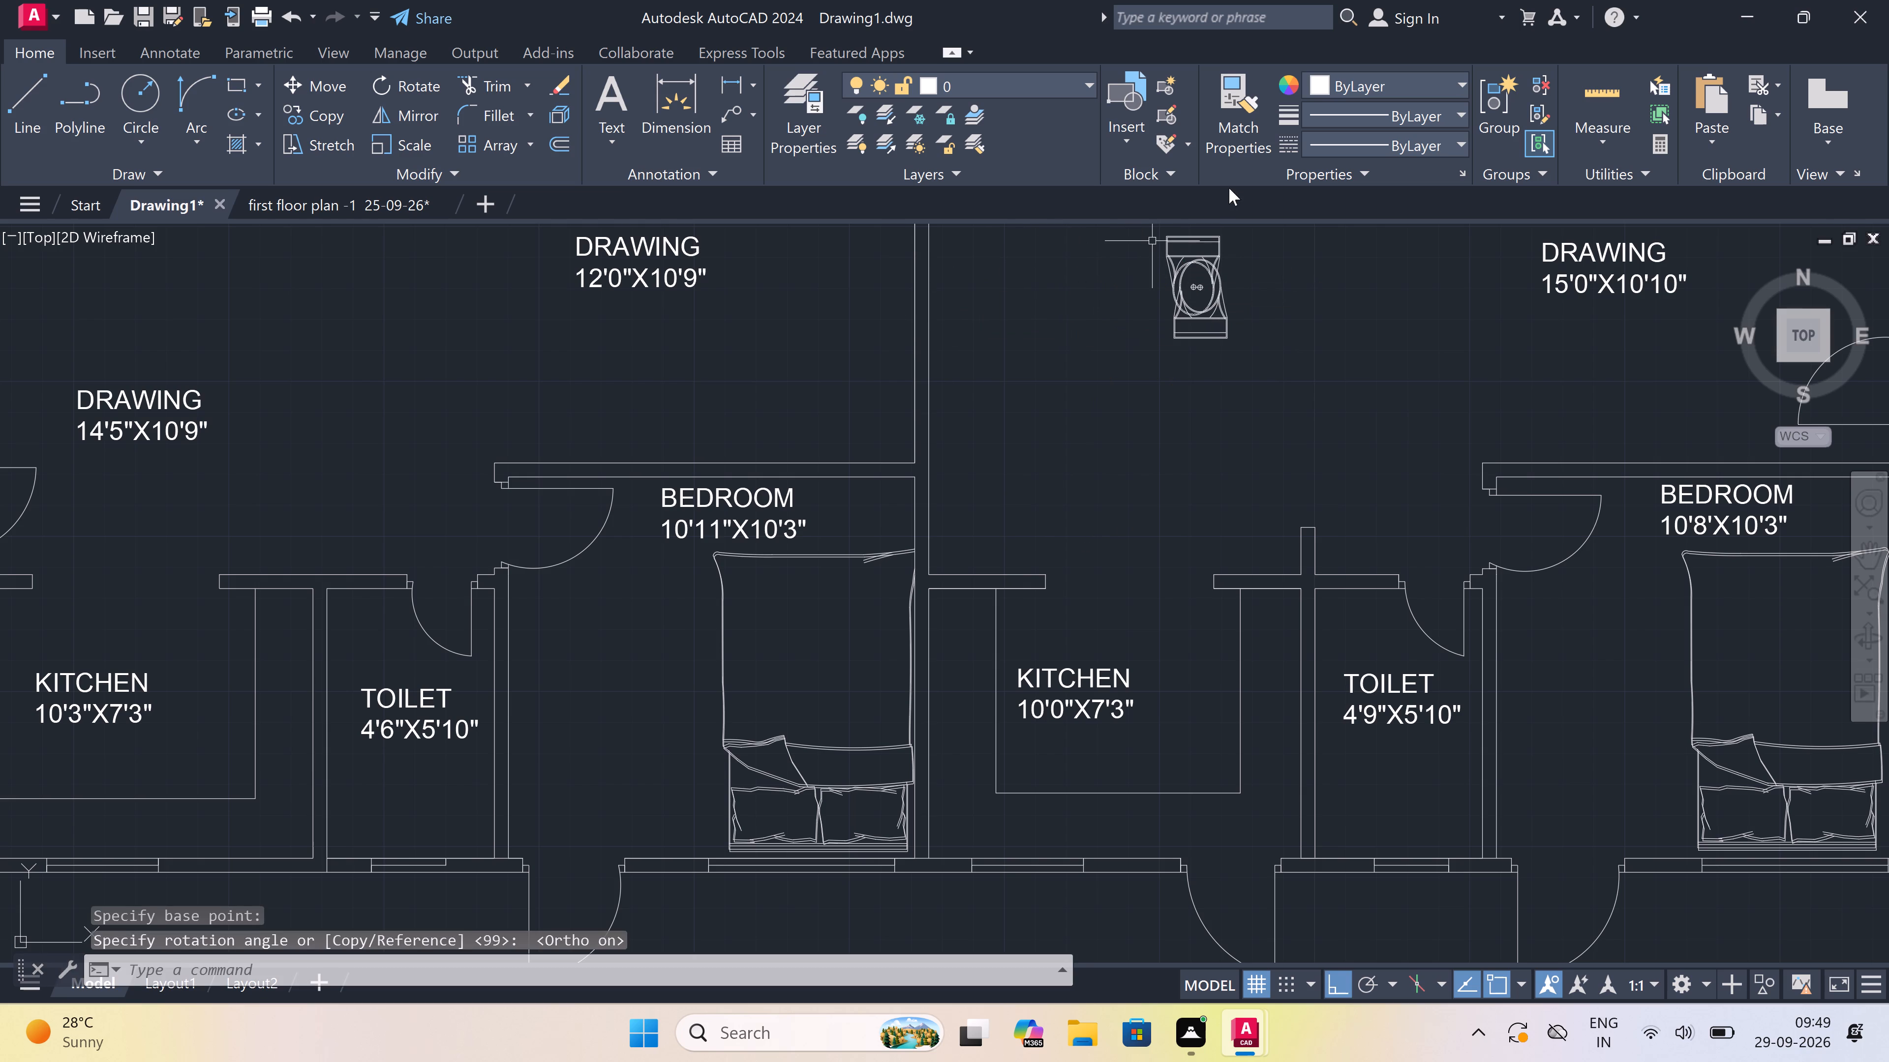
# Erase the duplicate north-facing WC overlapping the south-facing one north of the 10'0"X7'3" kitchen.
pyautogui.click(1205, 234)
pyautogui.press('Delete')
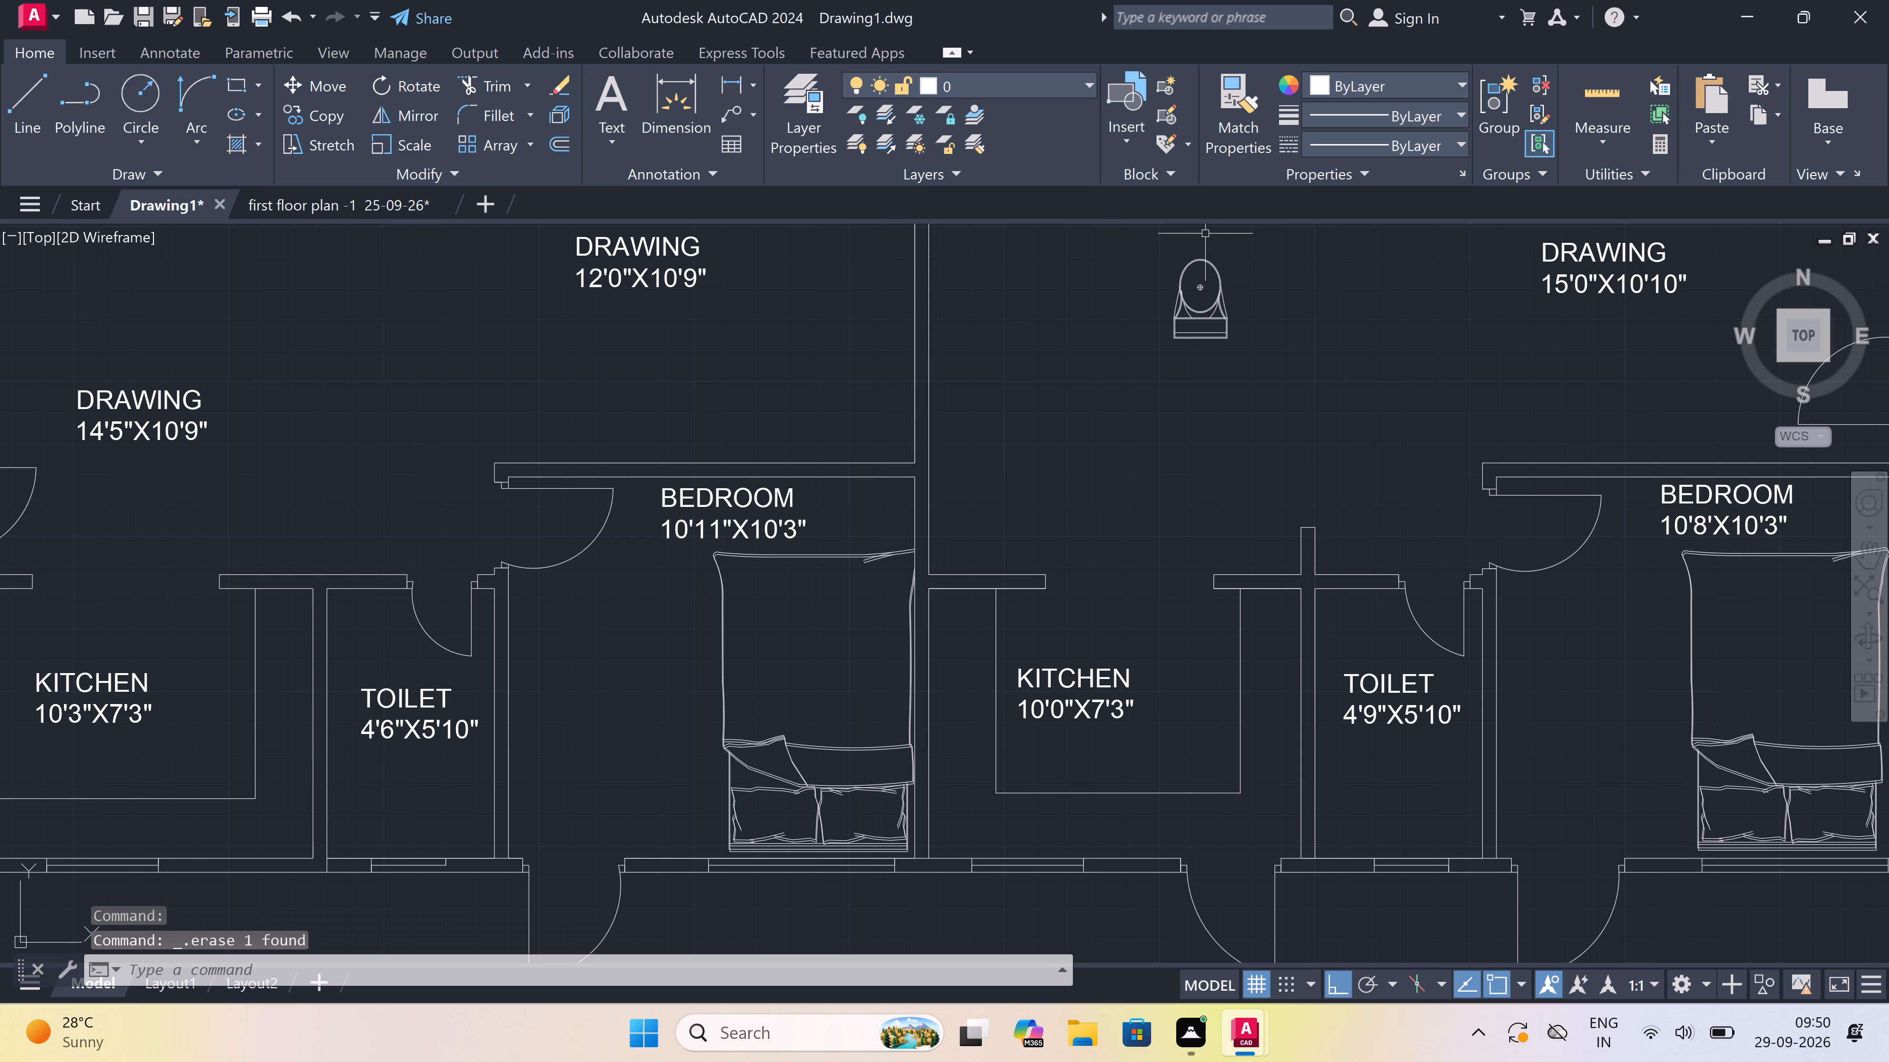
# With ortho off, copy the WC north of the 10'0"X7'3" kitchen to the south walls of the 4'9"X5'10" and 4'6"X5'10" toilets.
pyautogui.click(1217, 330)
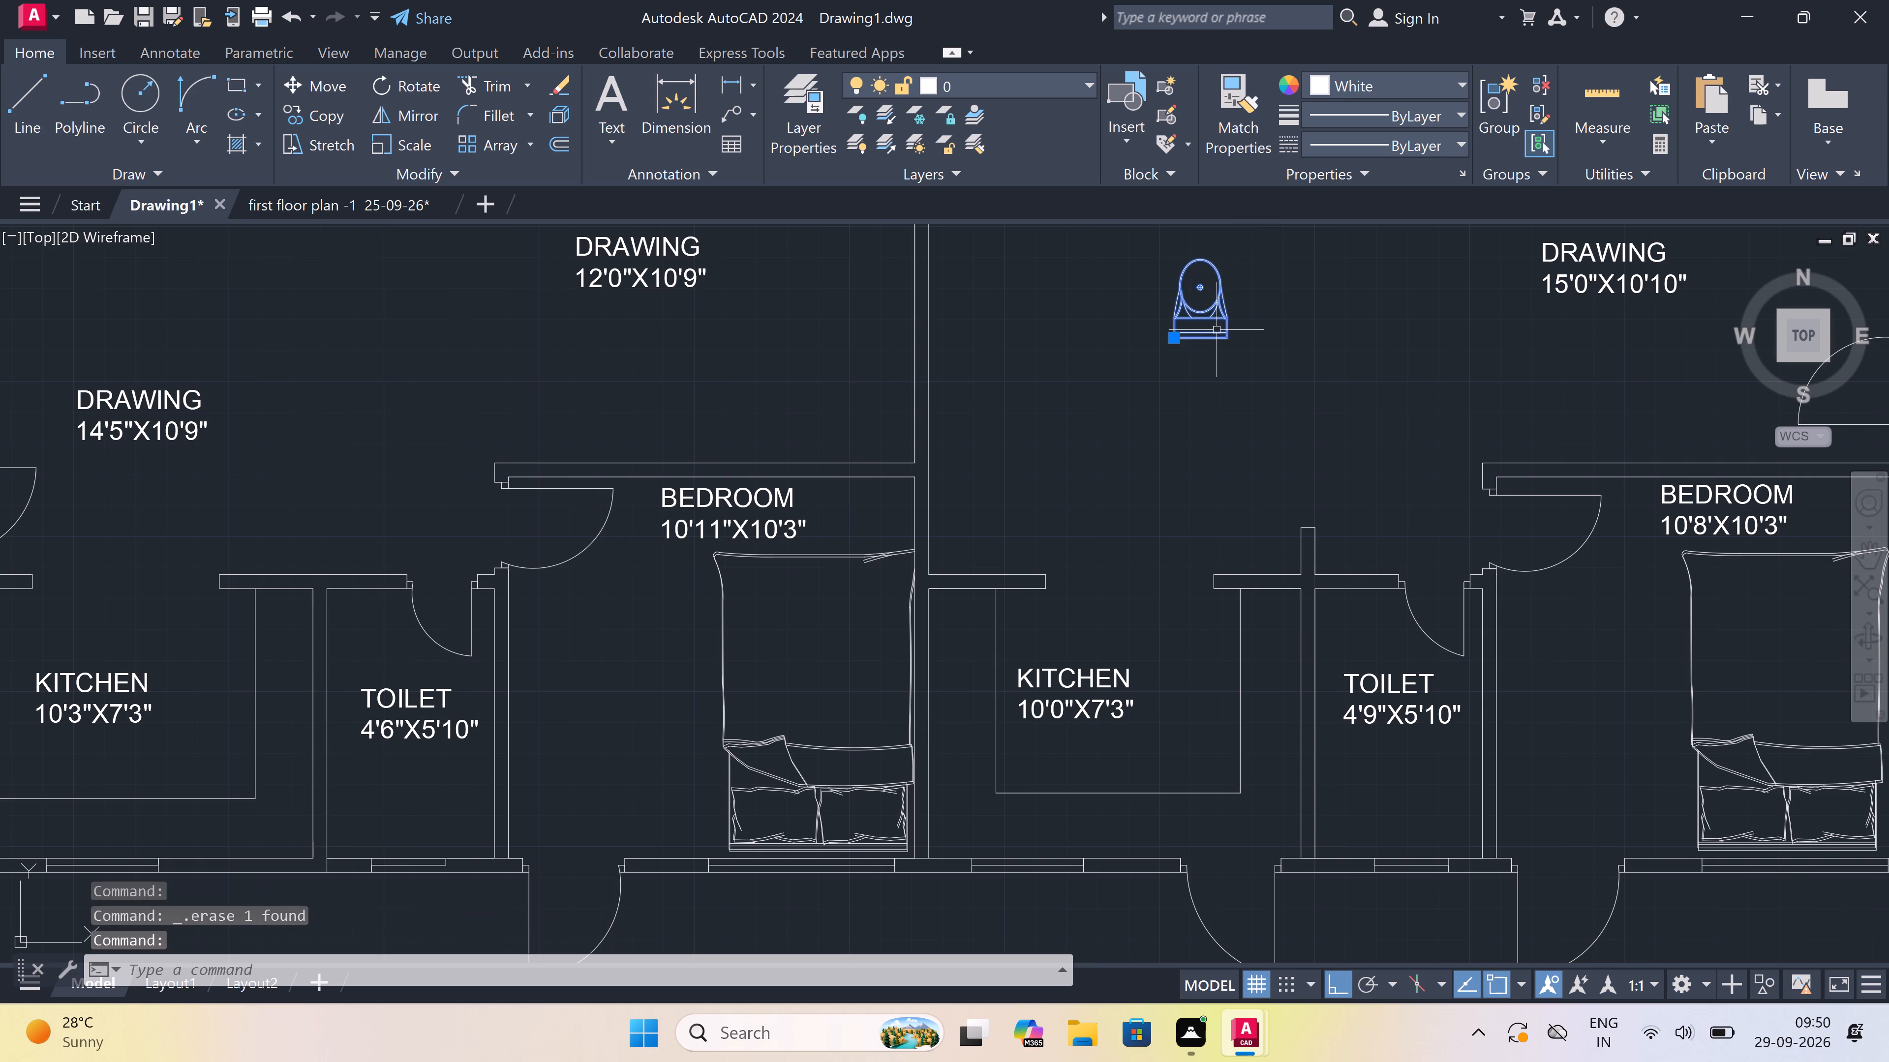
pyautogui.click(331, 115)
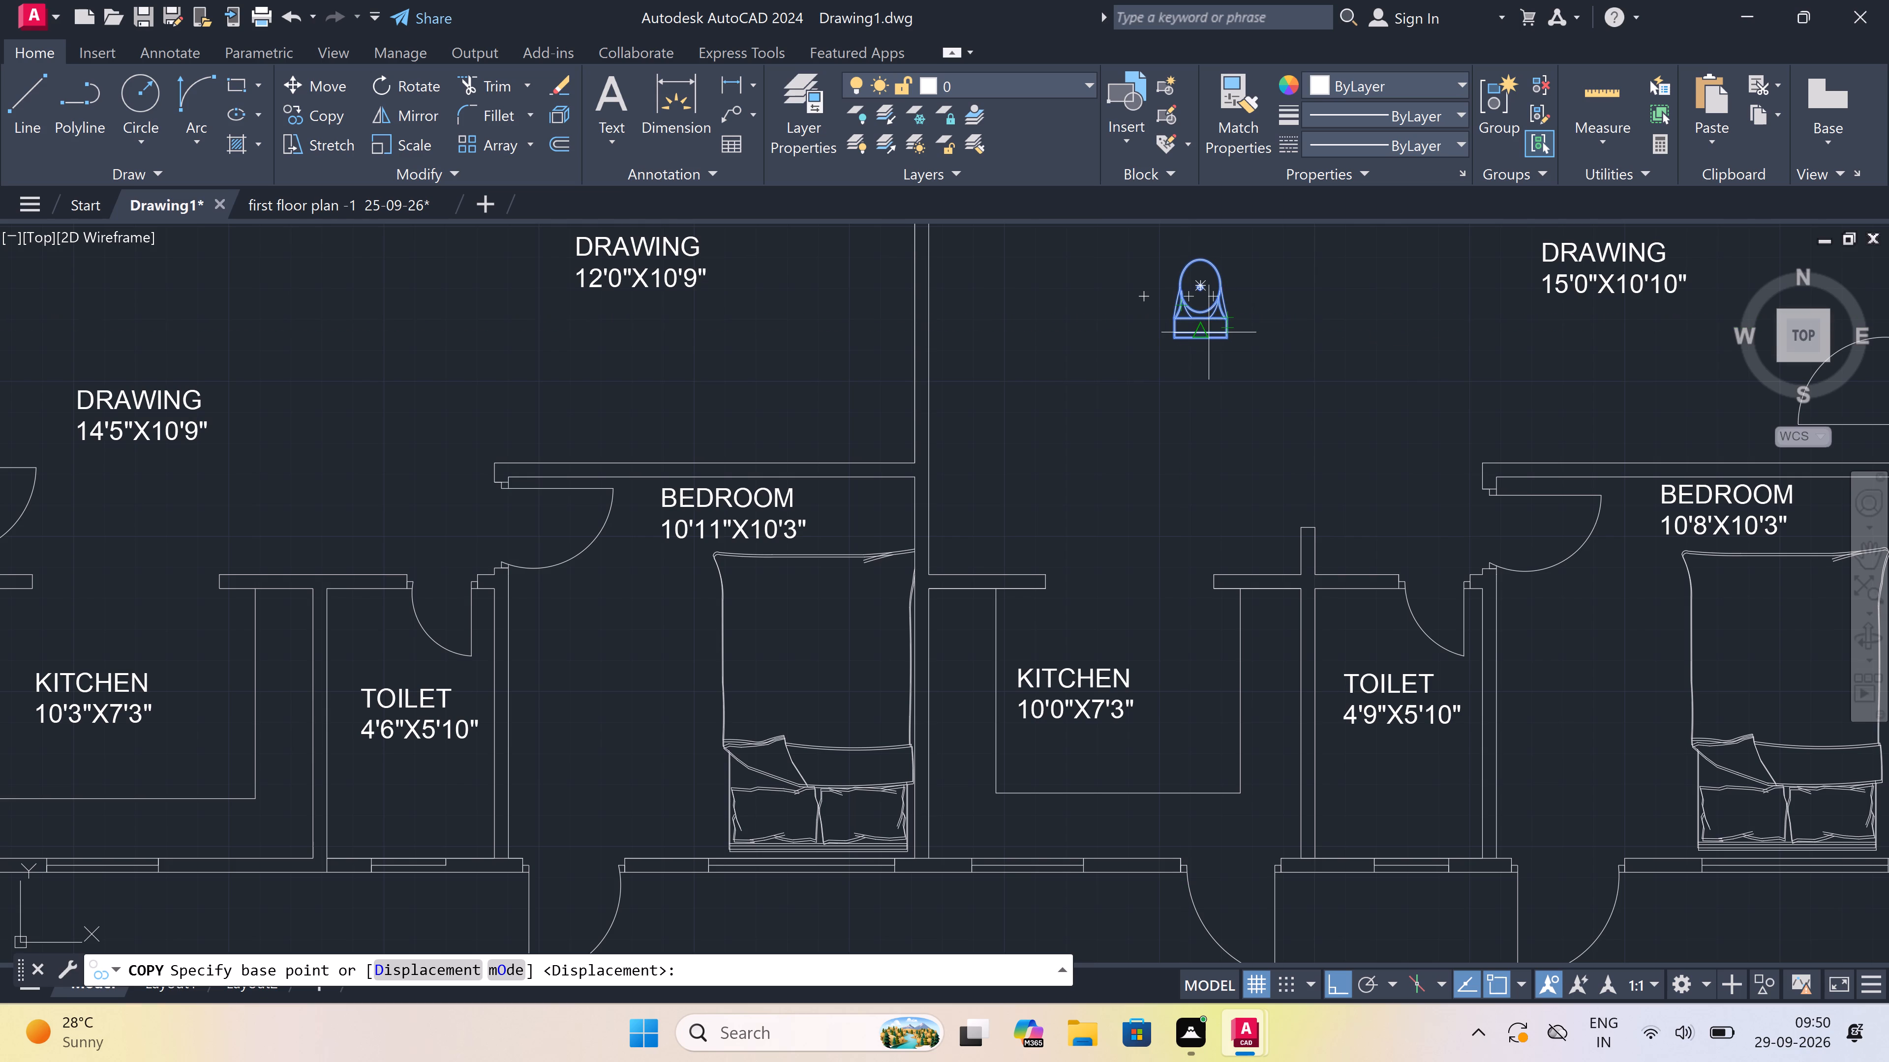
pyautogui.click(1201, 345)
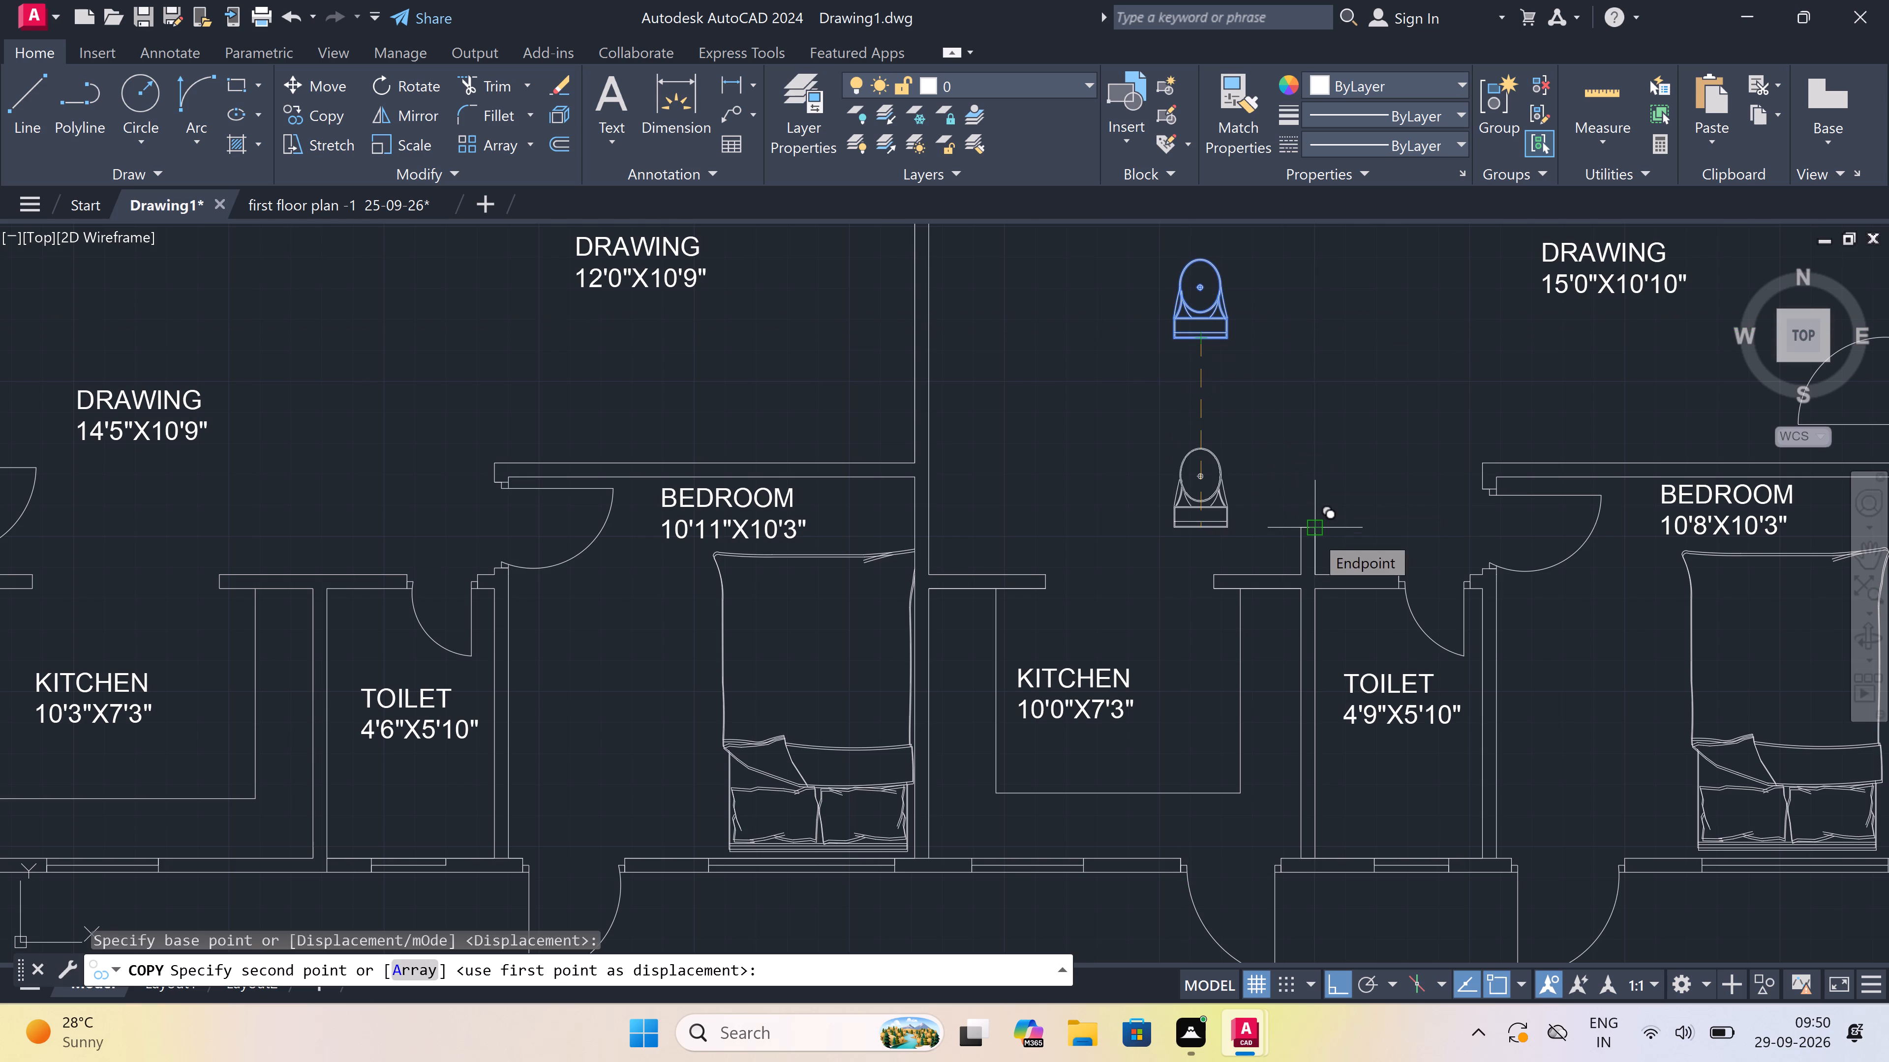
pyautogui.press('F8')
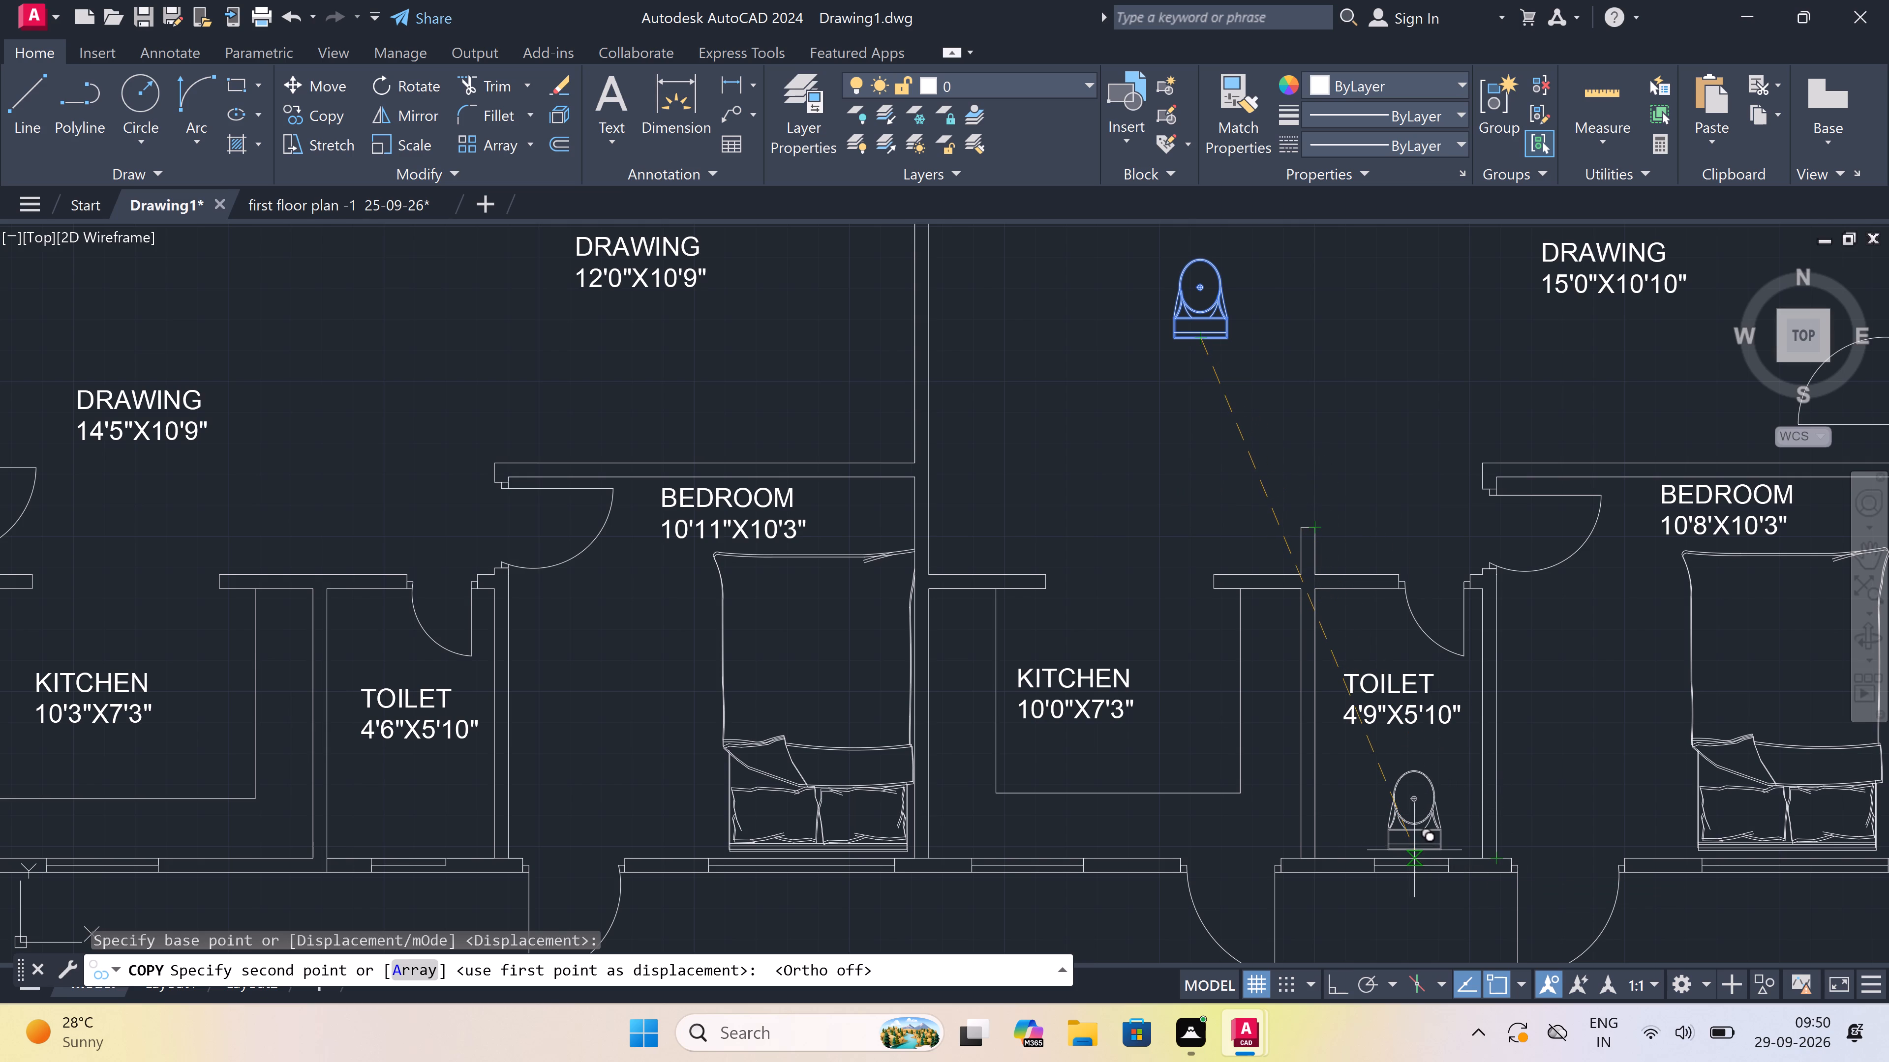
pyautogui.click(1414, 850)
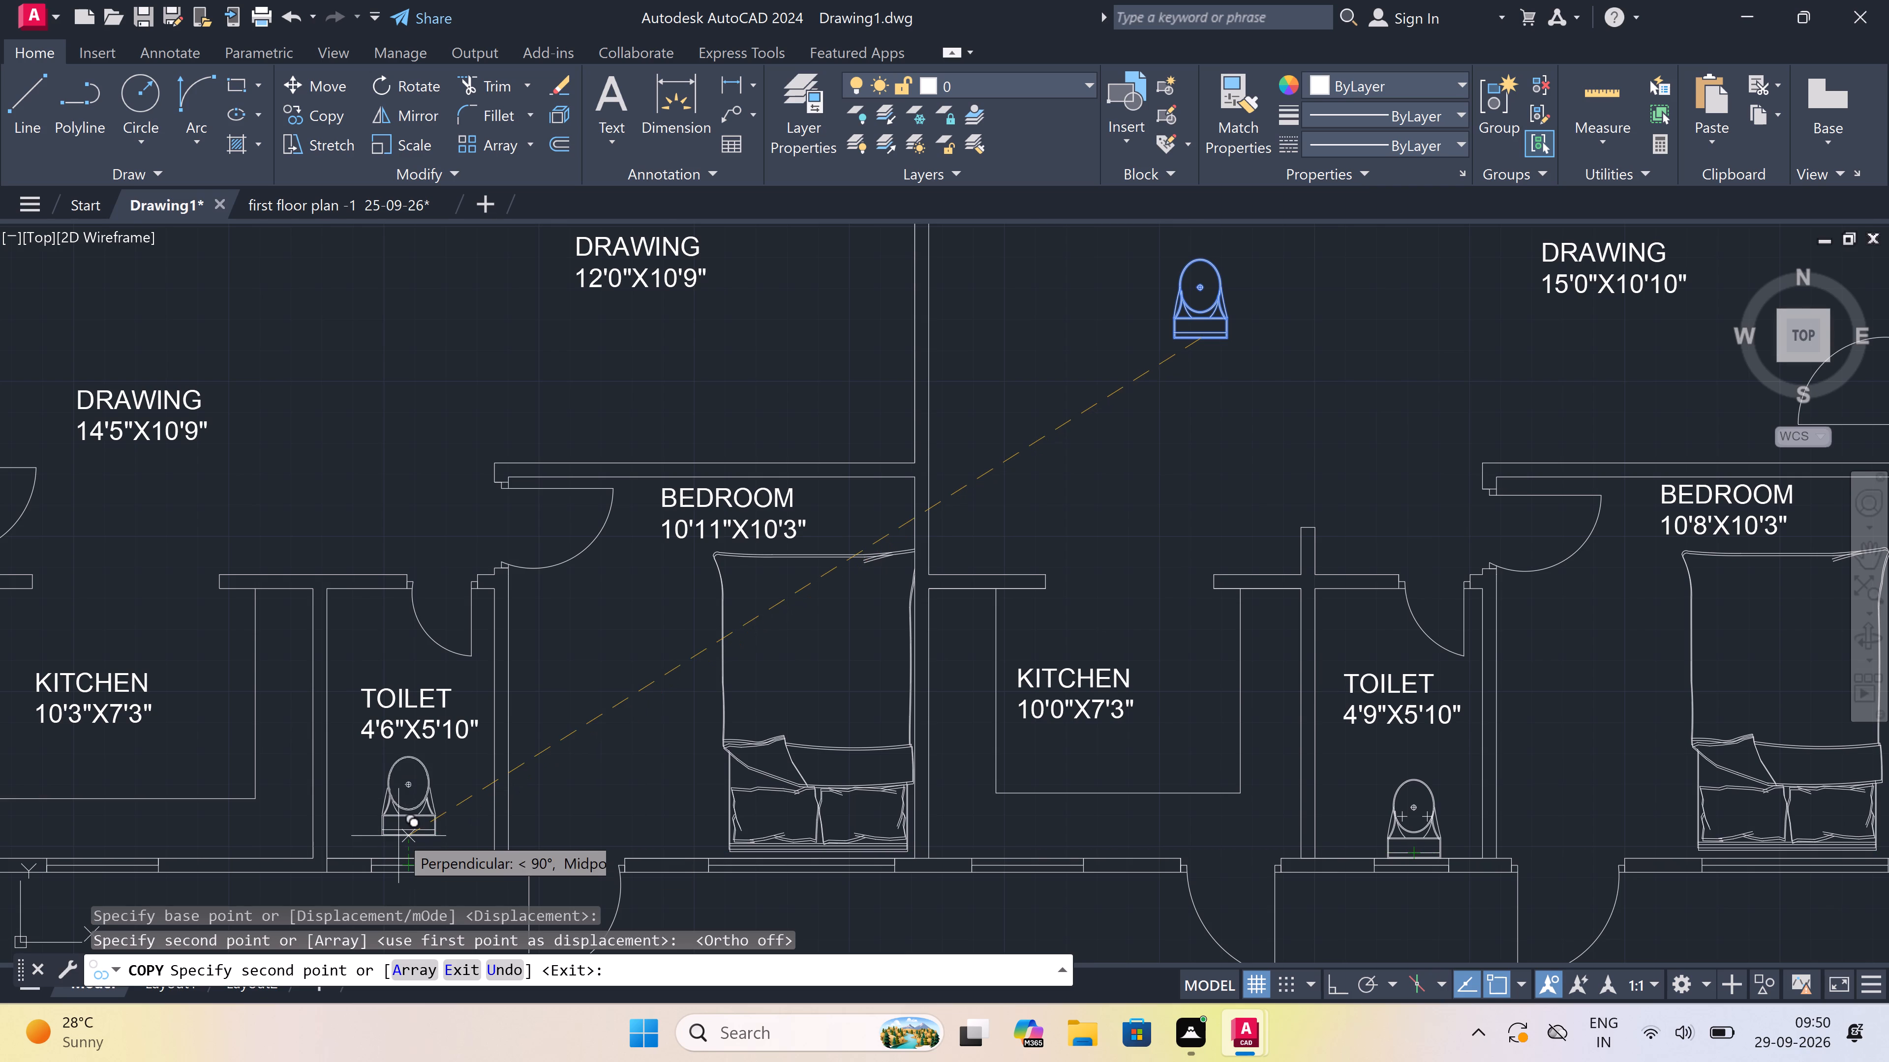
pyautogui.click(397, 850)
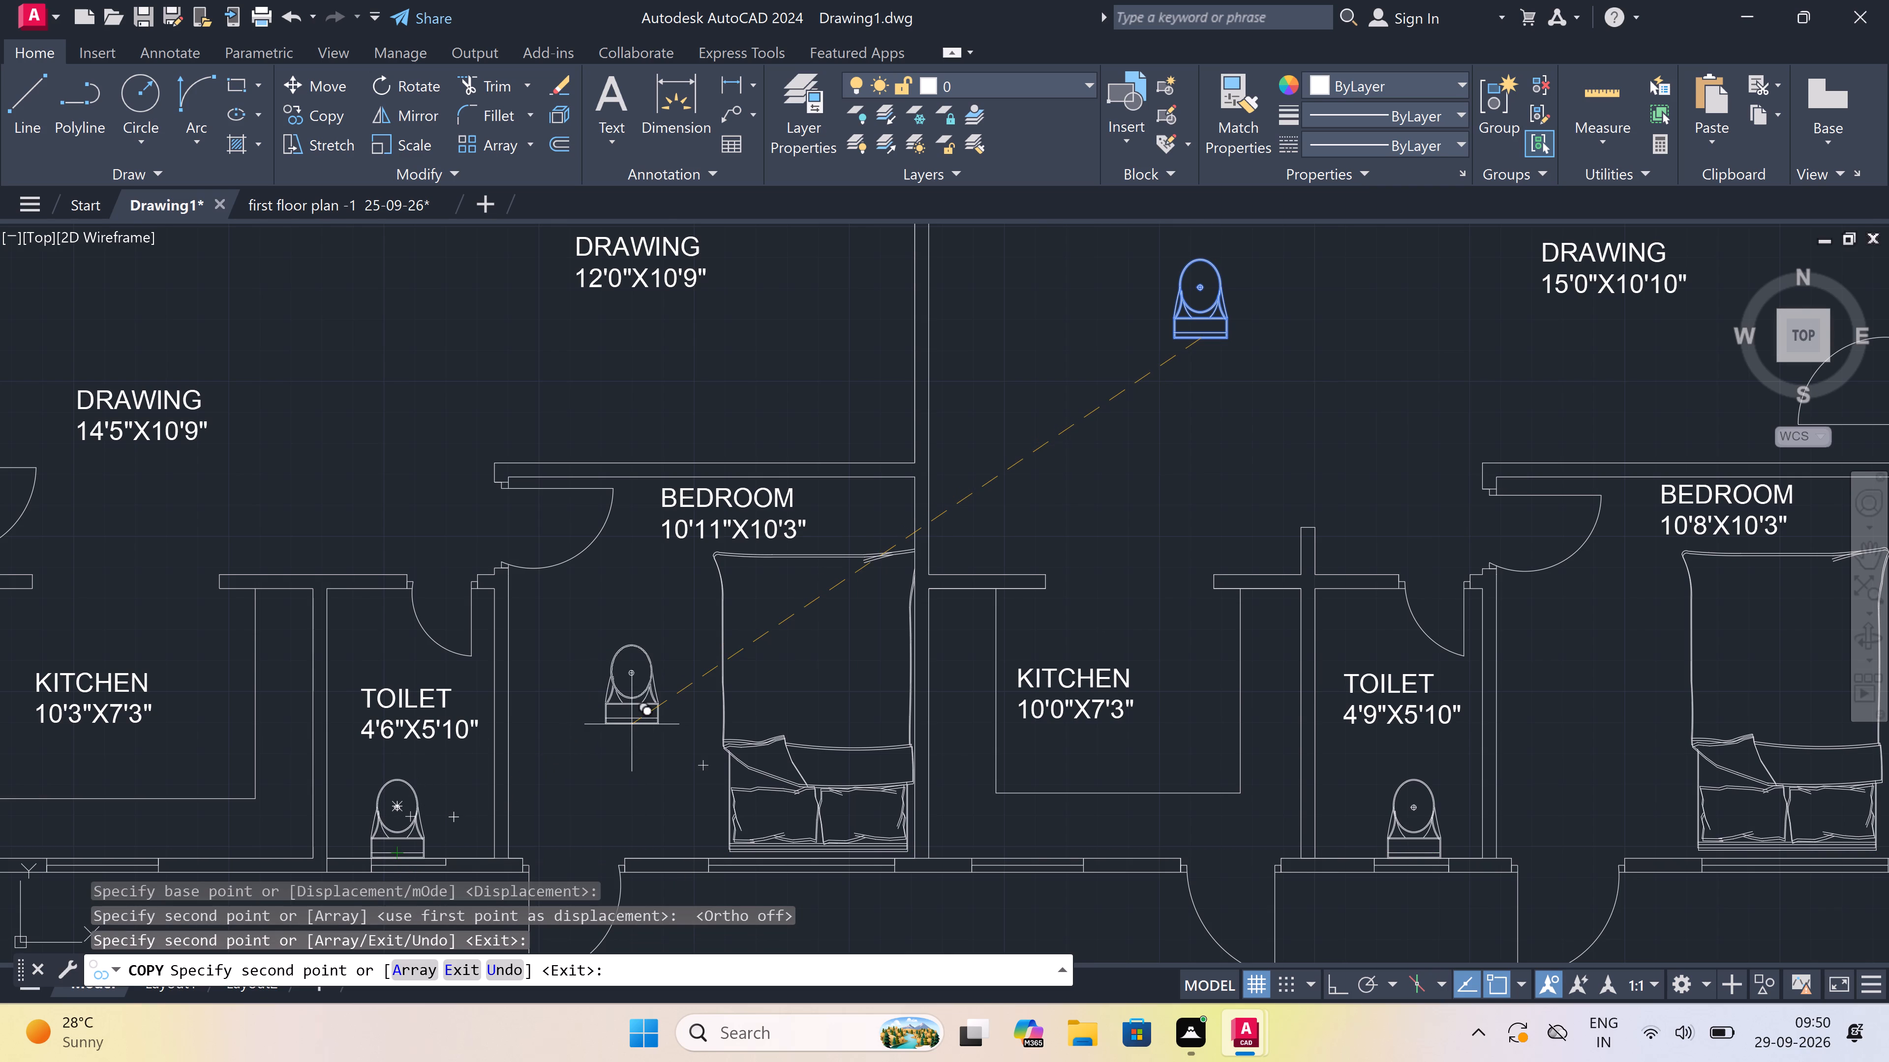
pyautogui.press('Escape')
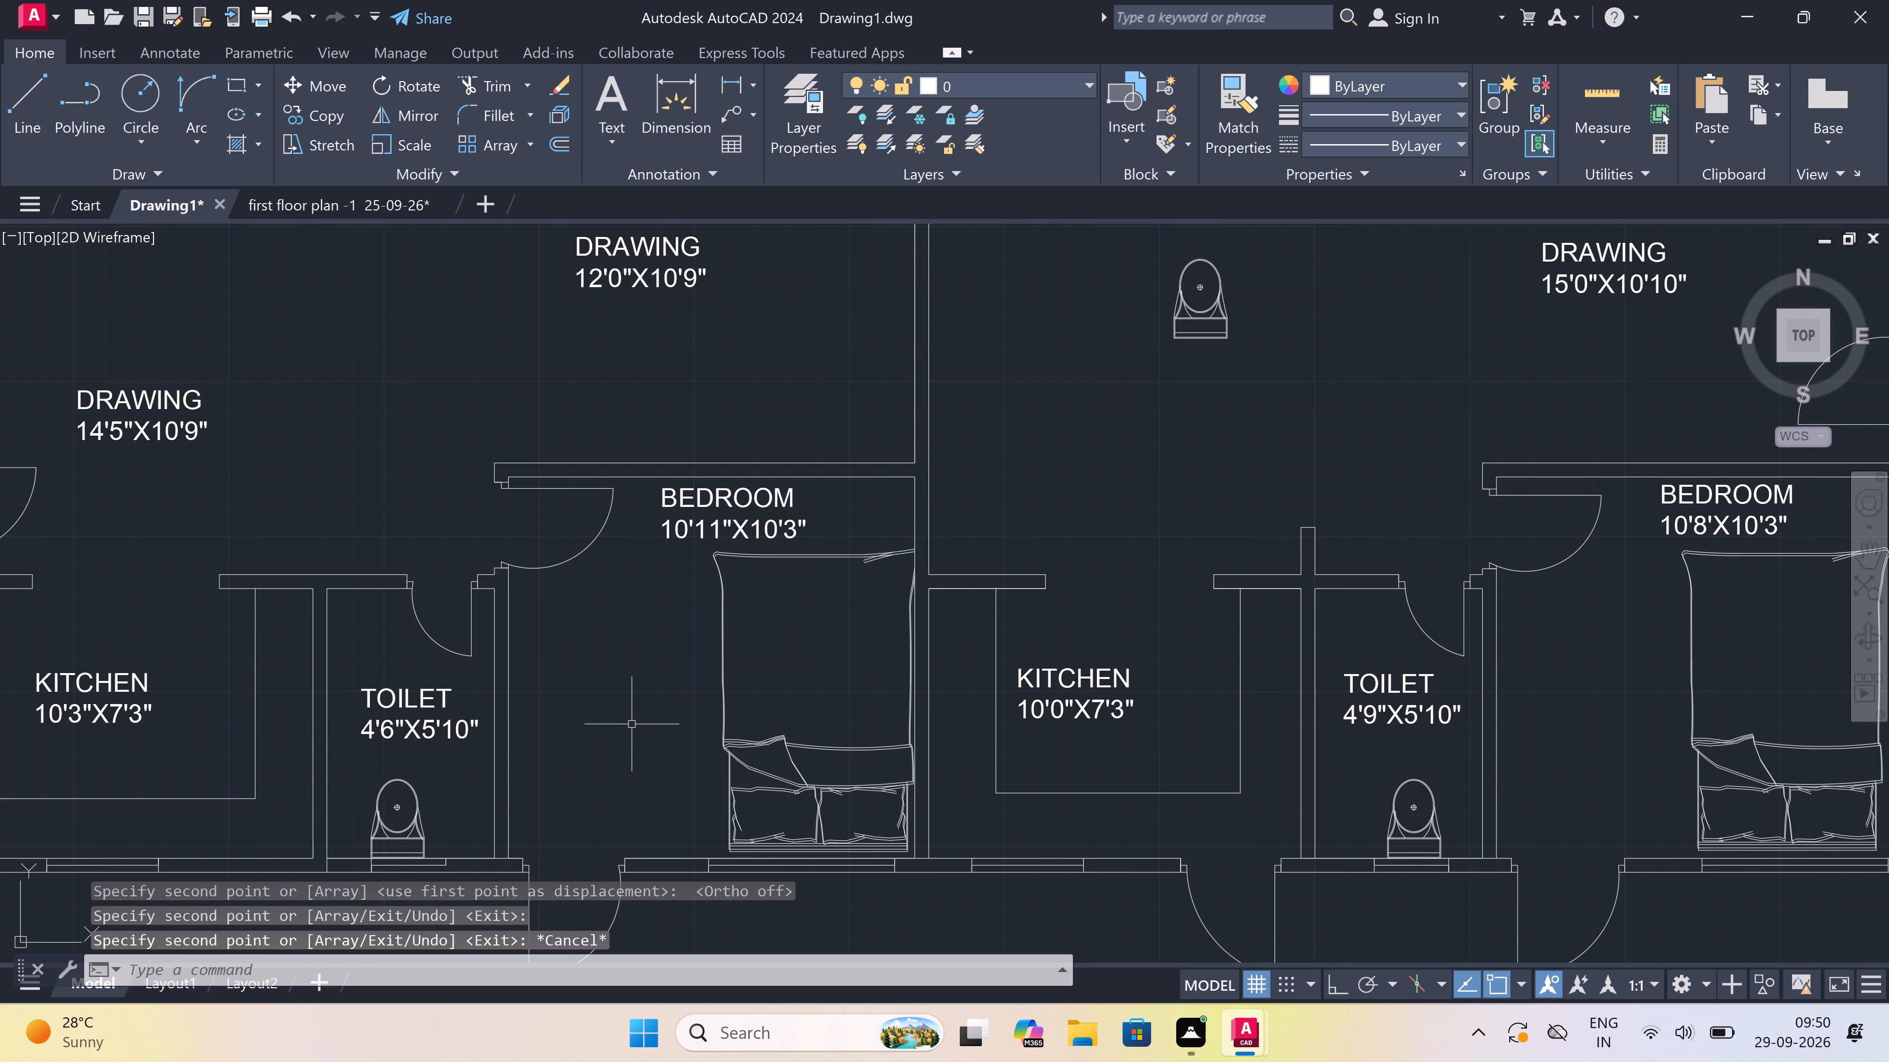
# Erase the leftover source WC in the open area north of the 10'0"X7'3" kitchen.
pyautogui.keyDown('ctrl'); pyautogui.scroll(-2, 632, 720); pyautogui.keyUp('ctrl')
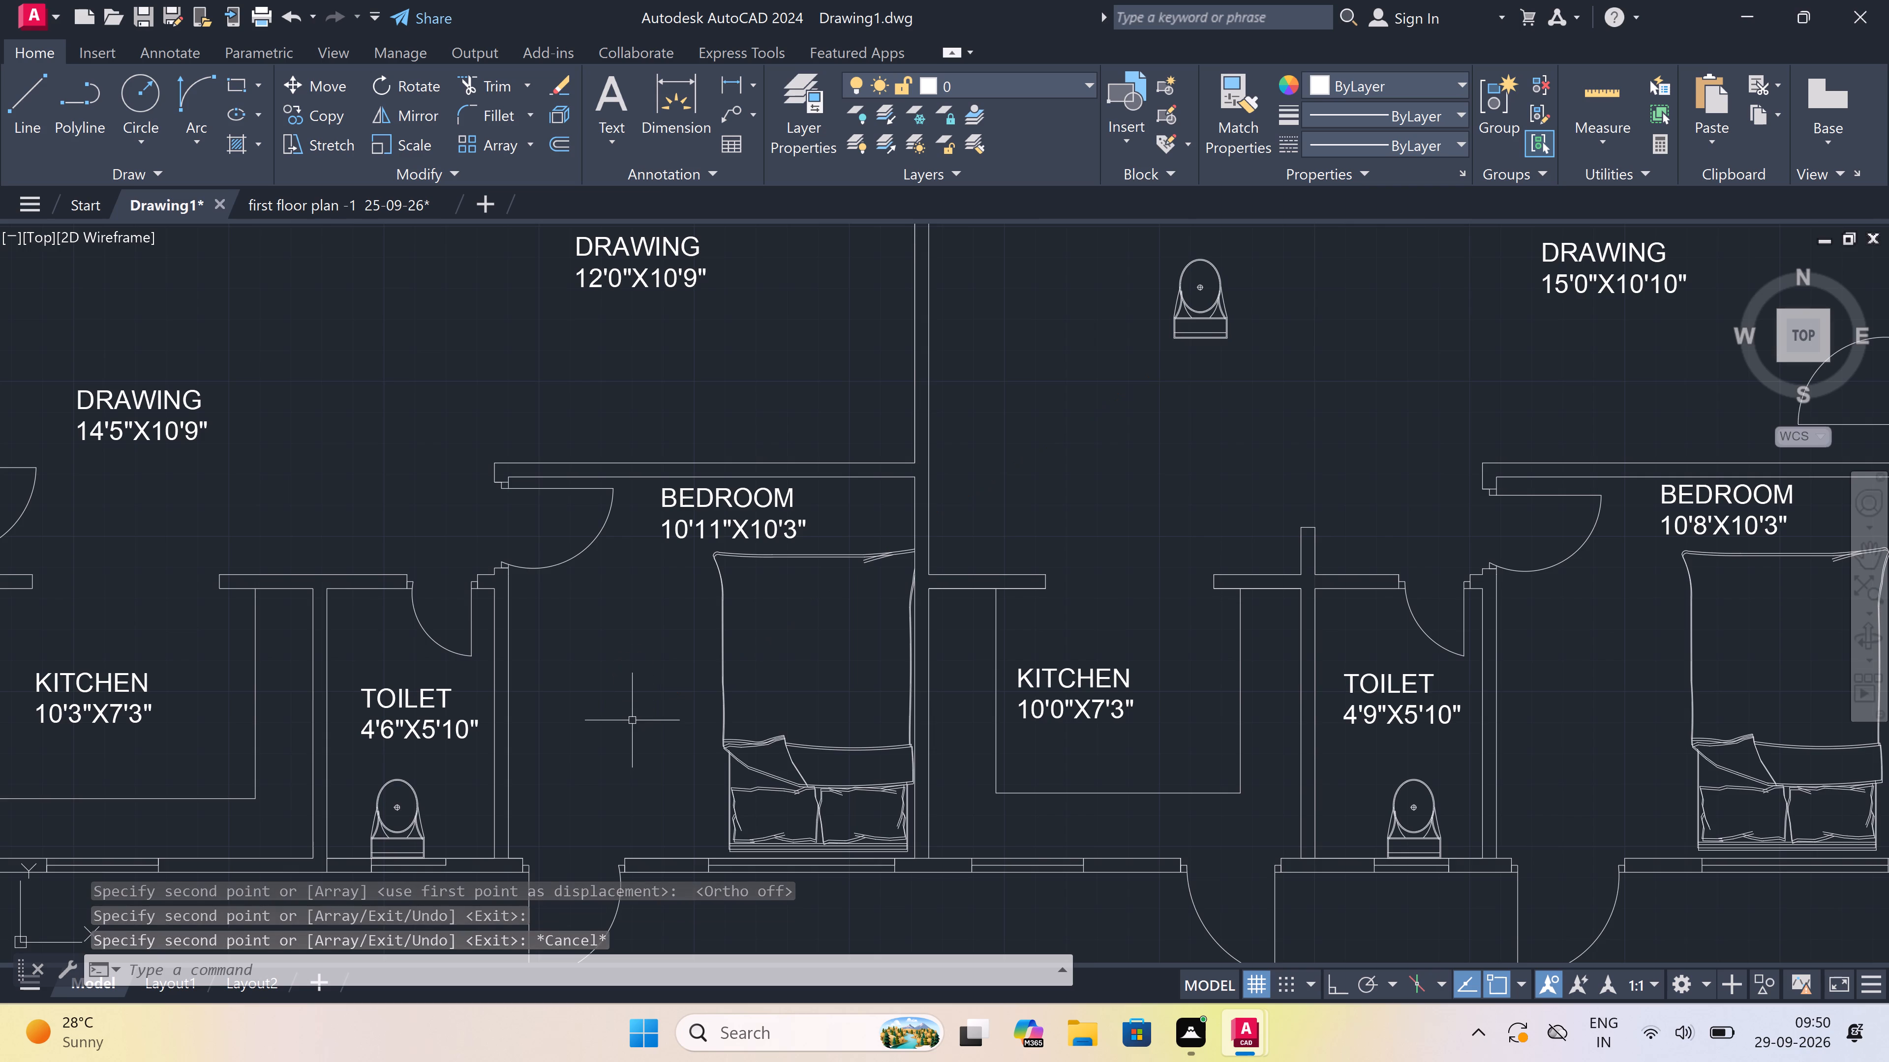
pyautogui.keyDown('ctrl'); pyautogui.scroll(-3, 632, 720); pyautogui.keyUp('ctrl')
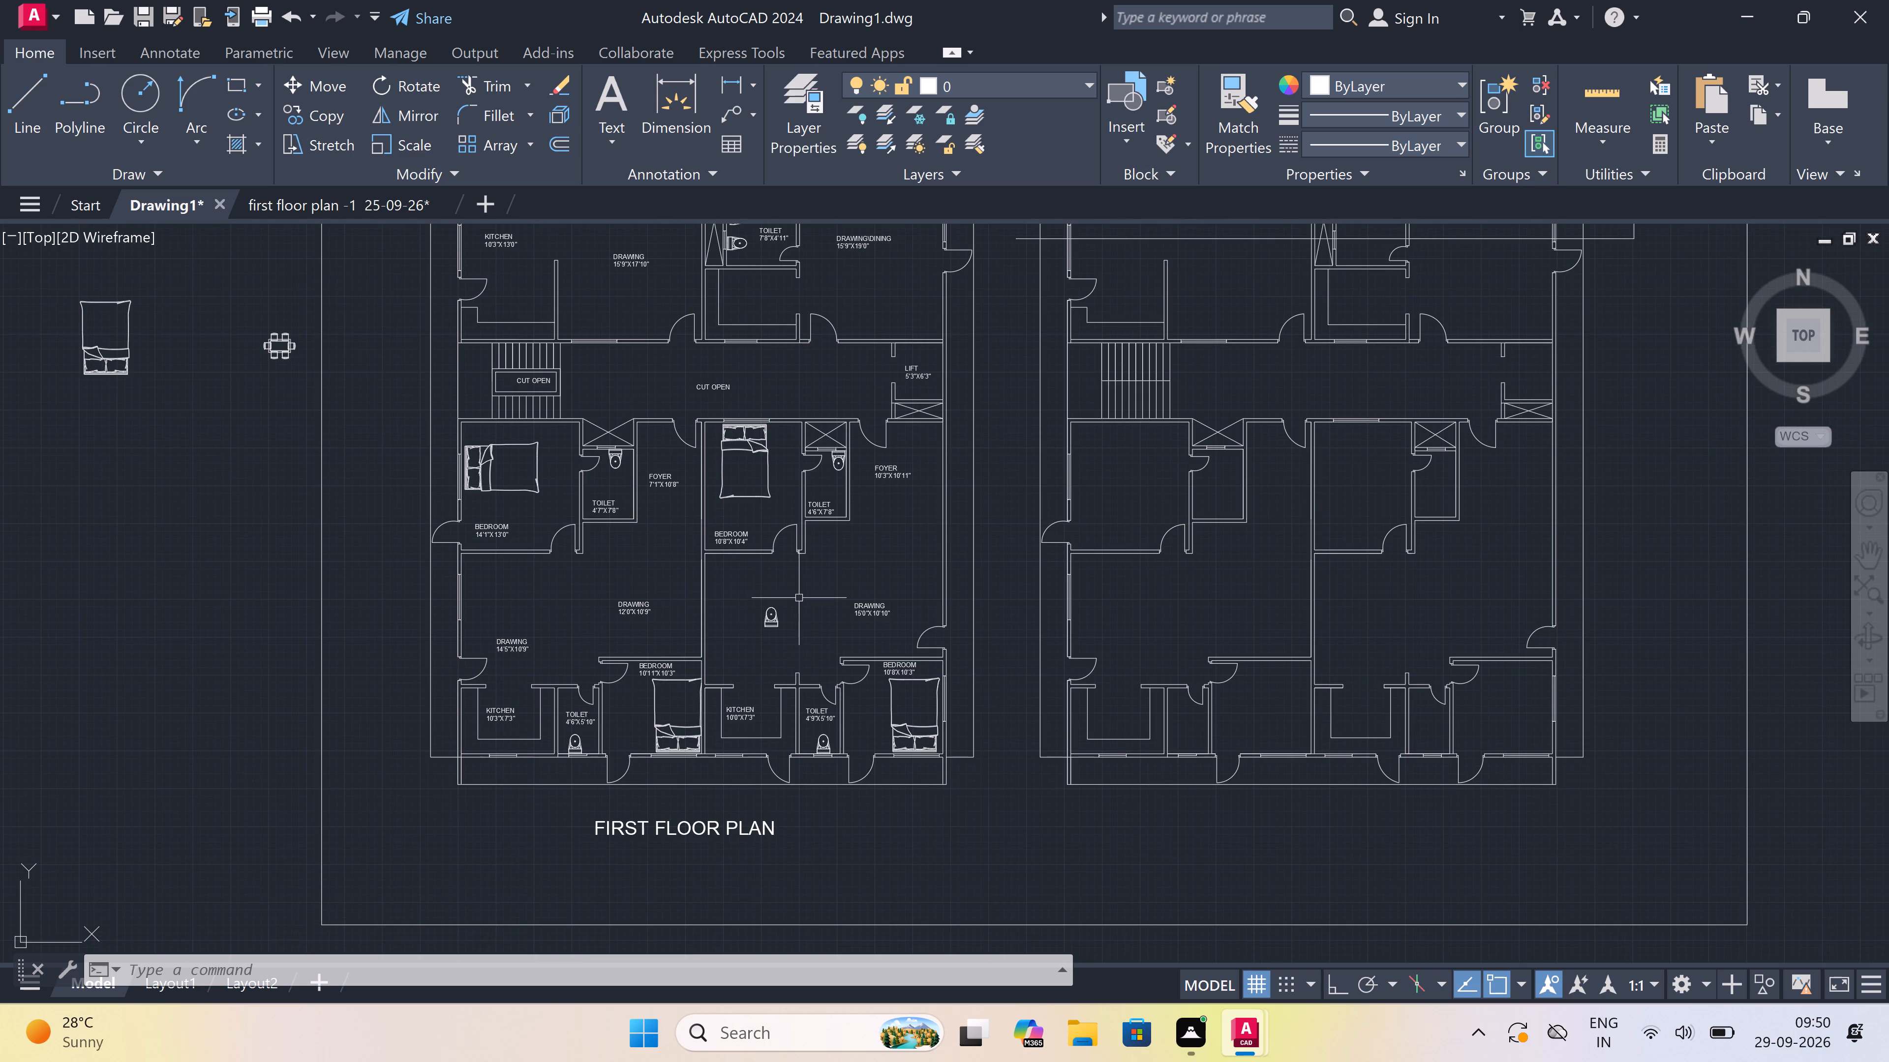
pyautogui.click(764, 622)
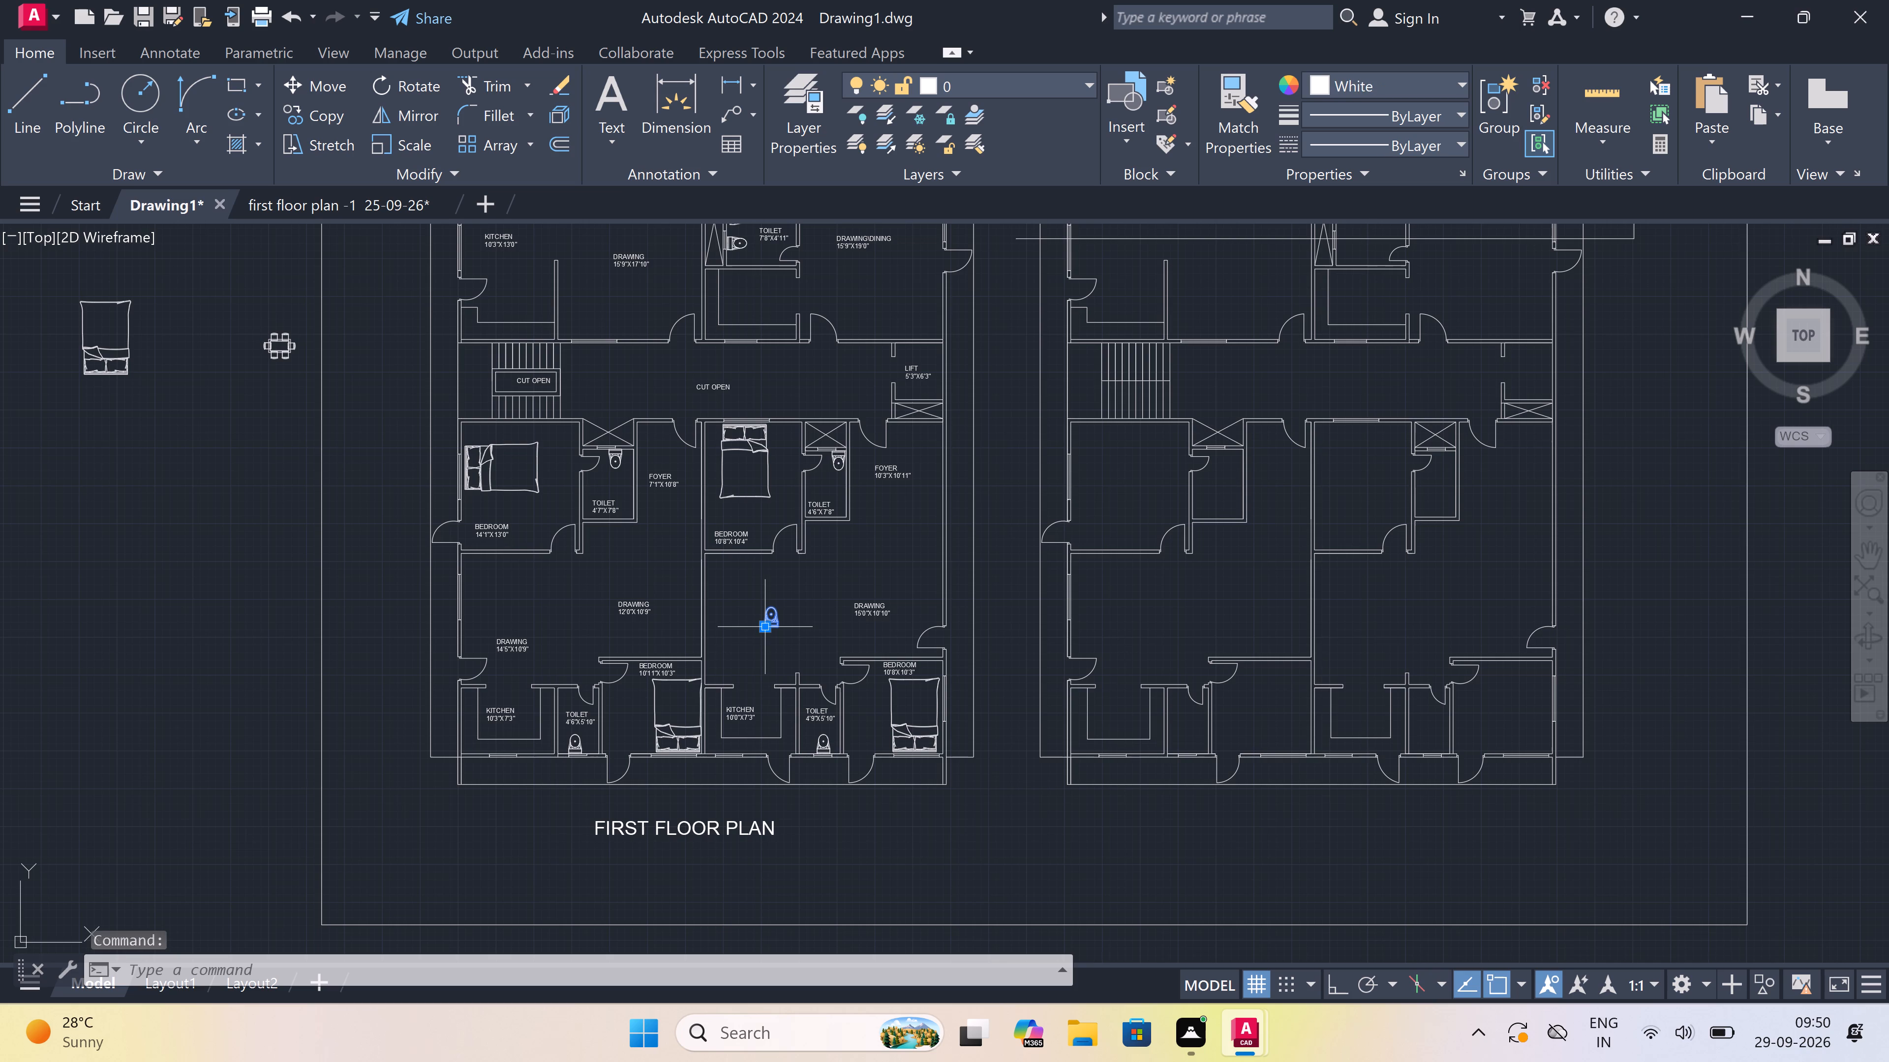
pyautogui.press('Delete')
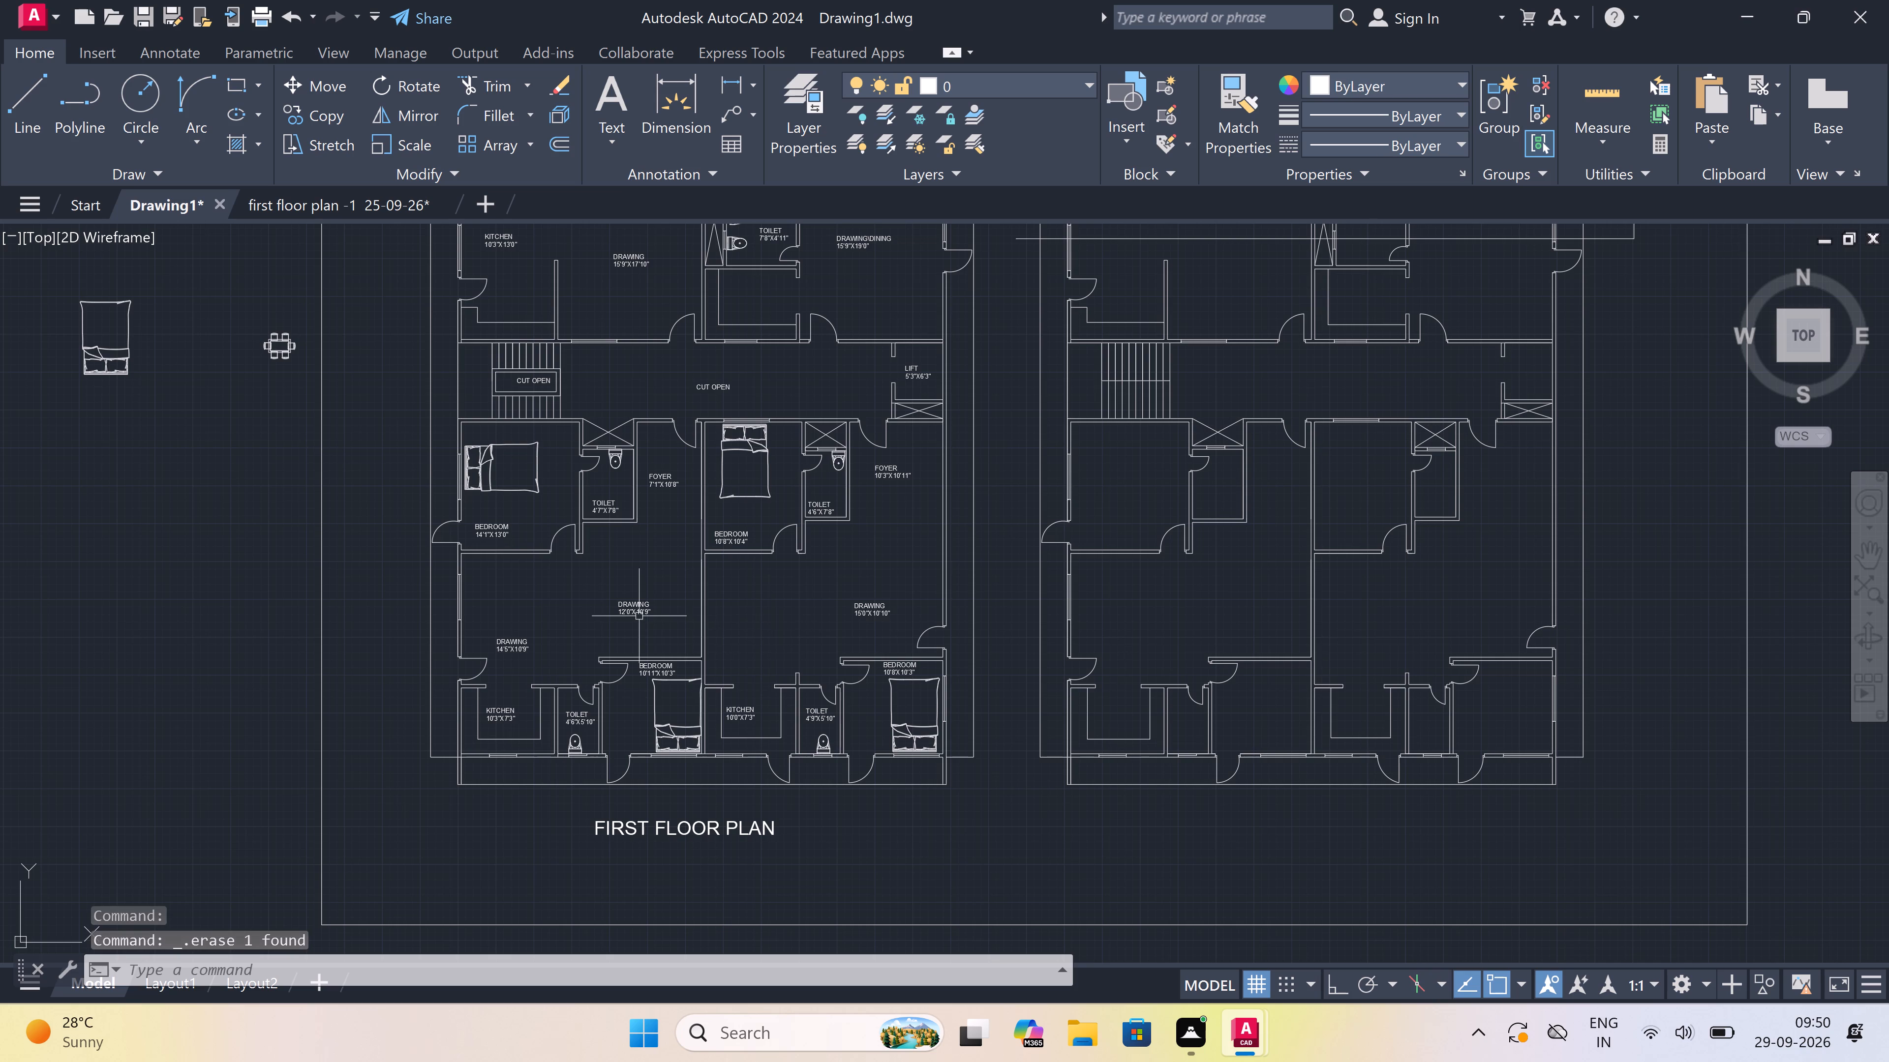
# Copy the dining table set from outside the sheet border into the 14'5"X10'9" drawing room and just north of the 10'0"X7'3" kitchen.
pyautogui.keyDown('ctrl'); pyautogui.scroll(2, 639, 616); pyautogui.keyUp('ctrl')
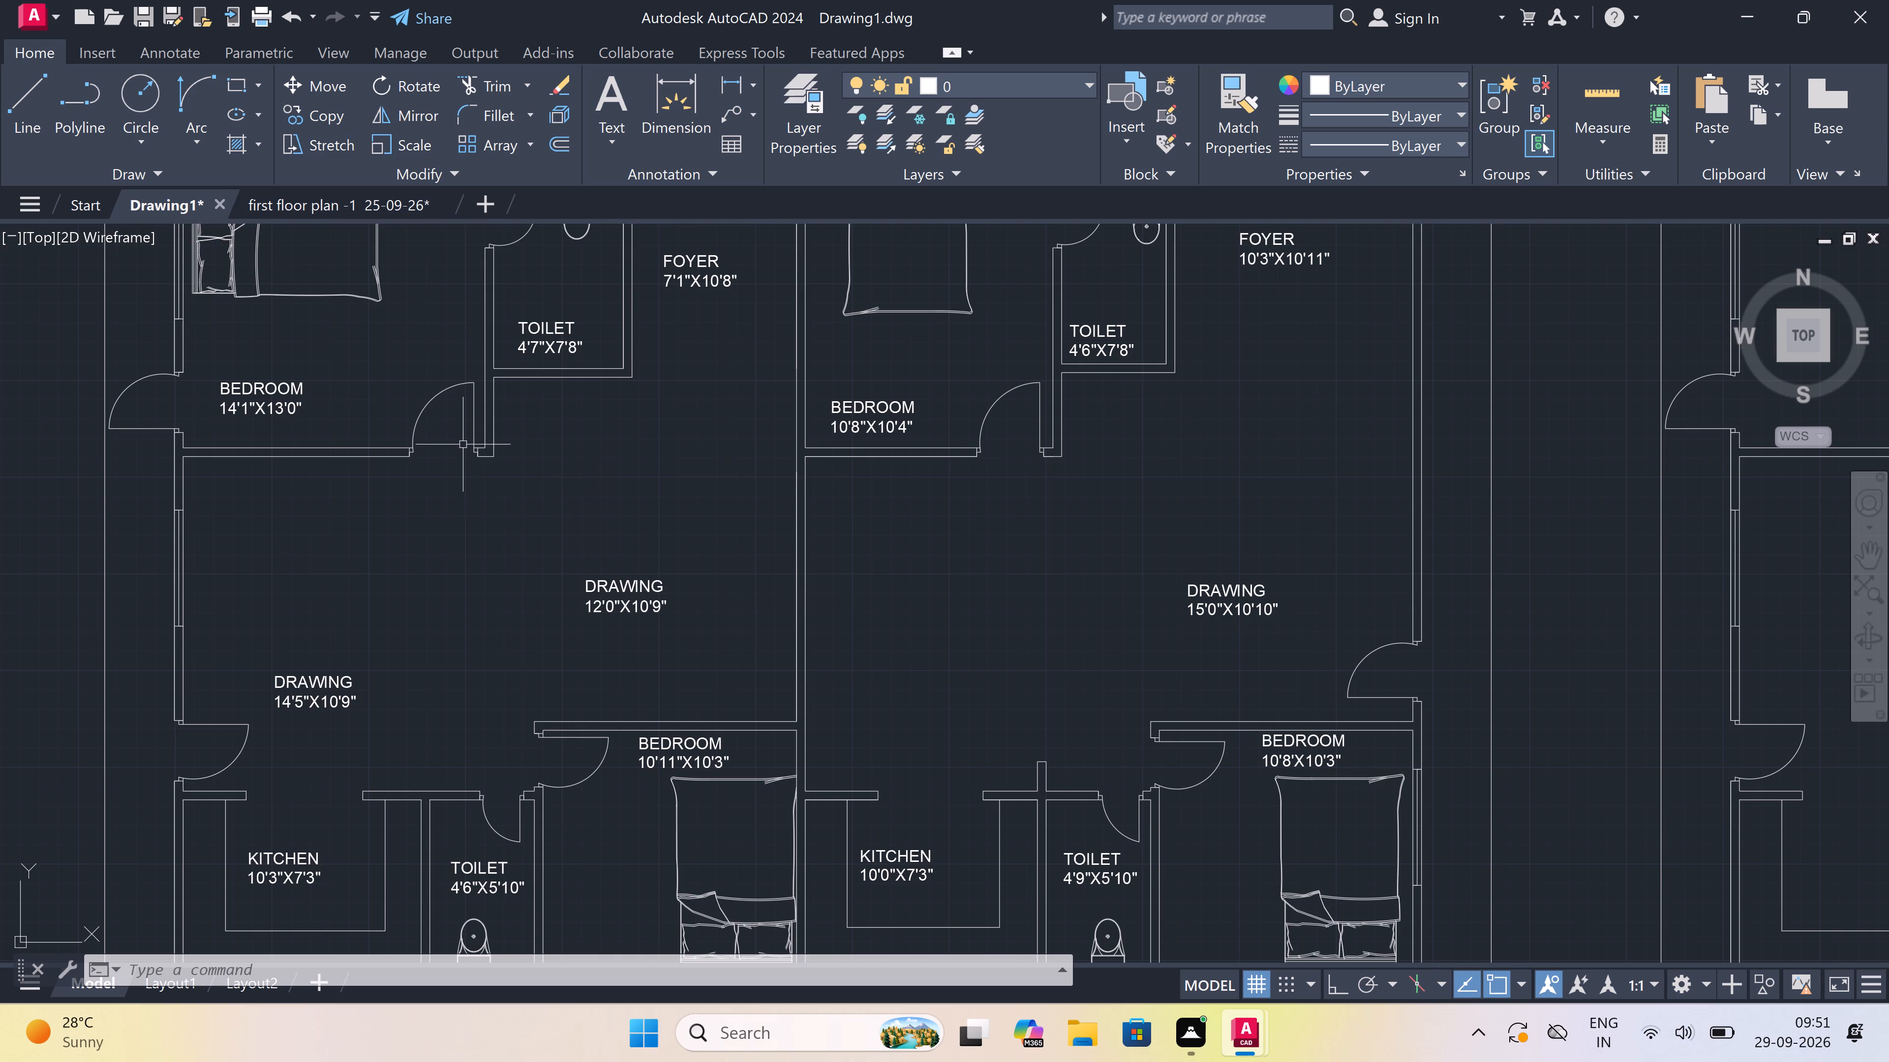
pyautogui.keyDown('ctrl'); pyautogui.scroll(-3, 458, 463); pyautogui.keyUp('ctrl')
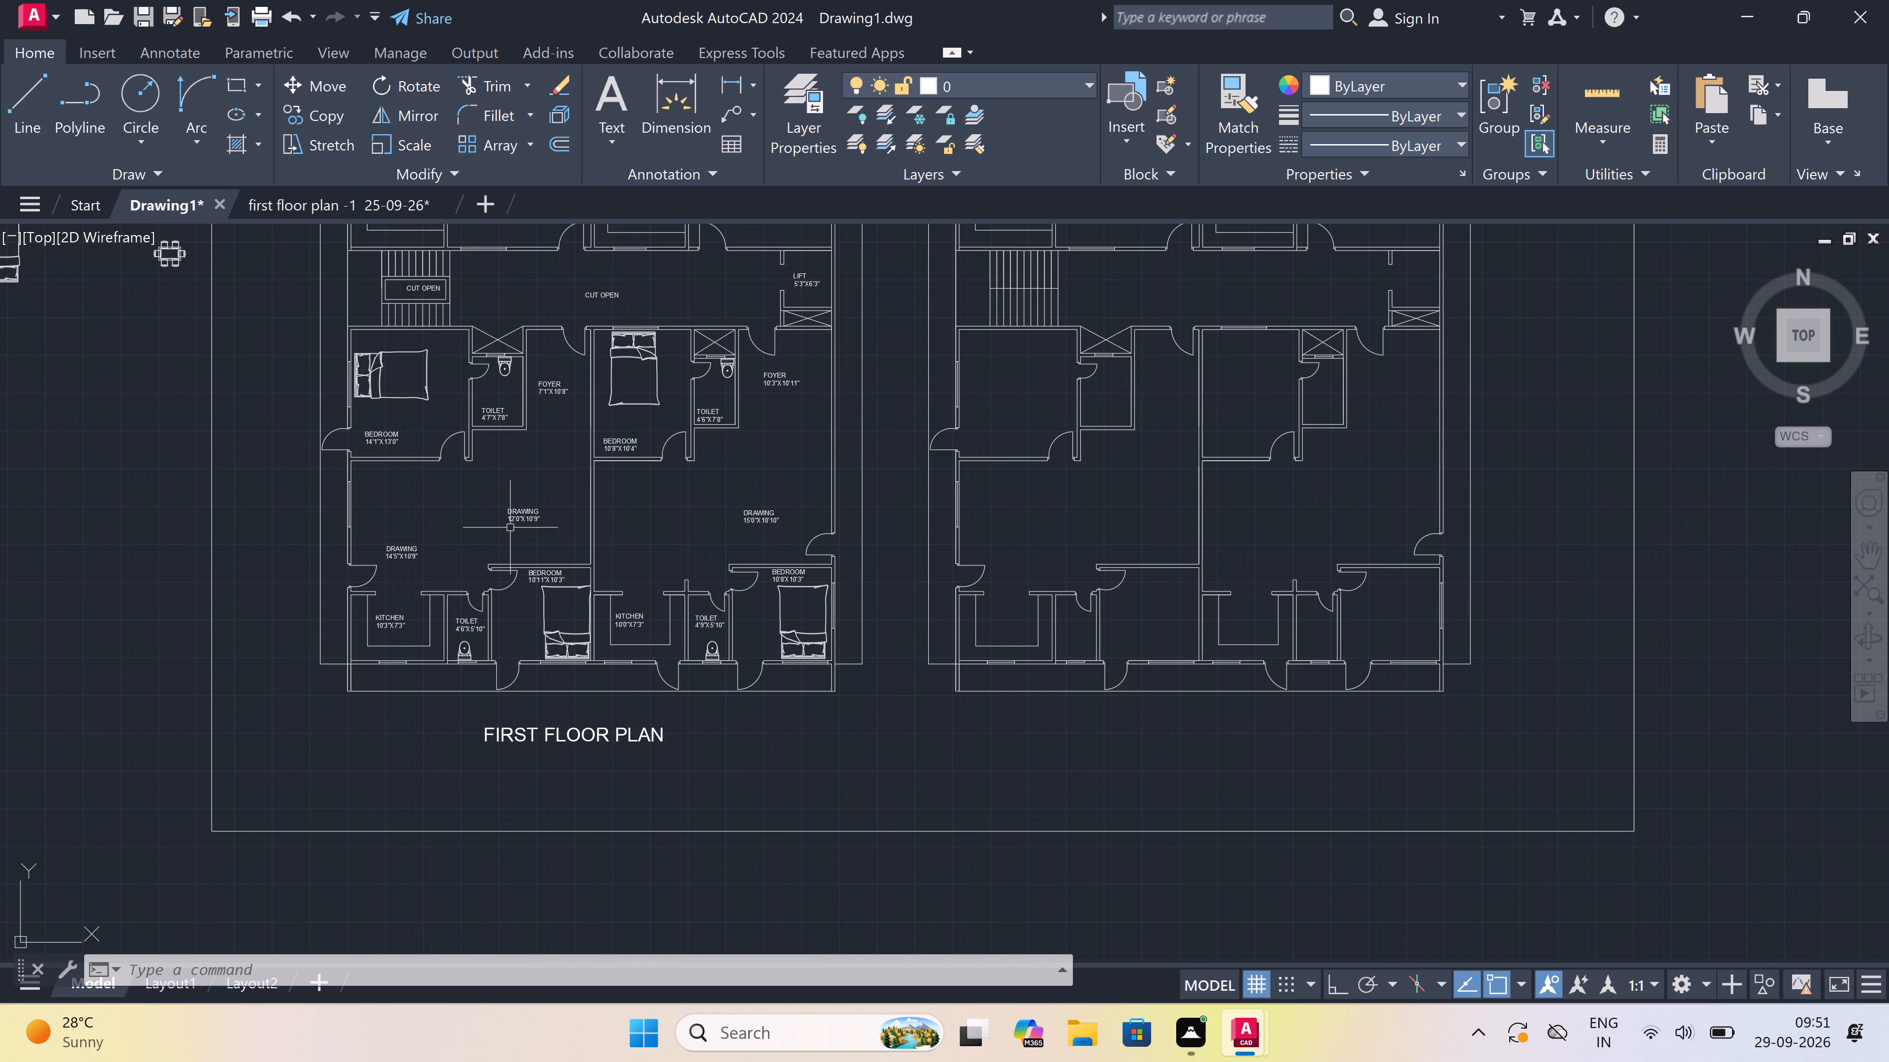
pyautogui.keyDown('ctrl'); pyautogui.scroll(-3, 515, 529); pyautogui.keyUp('ctrl')
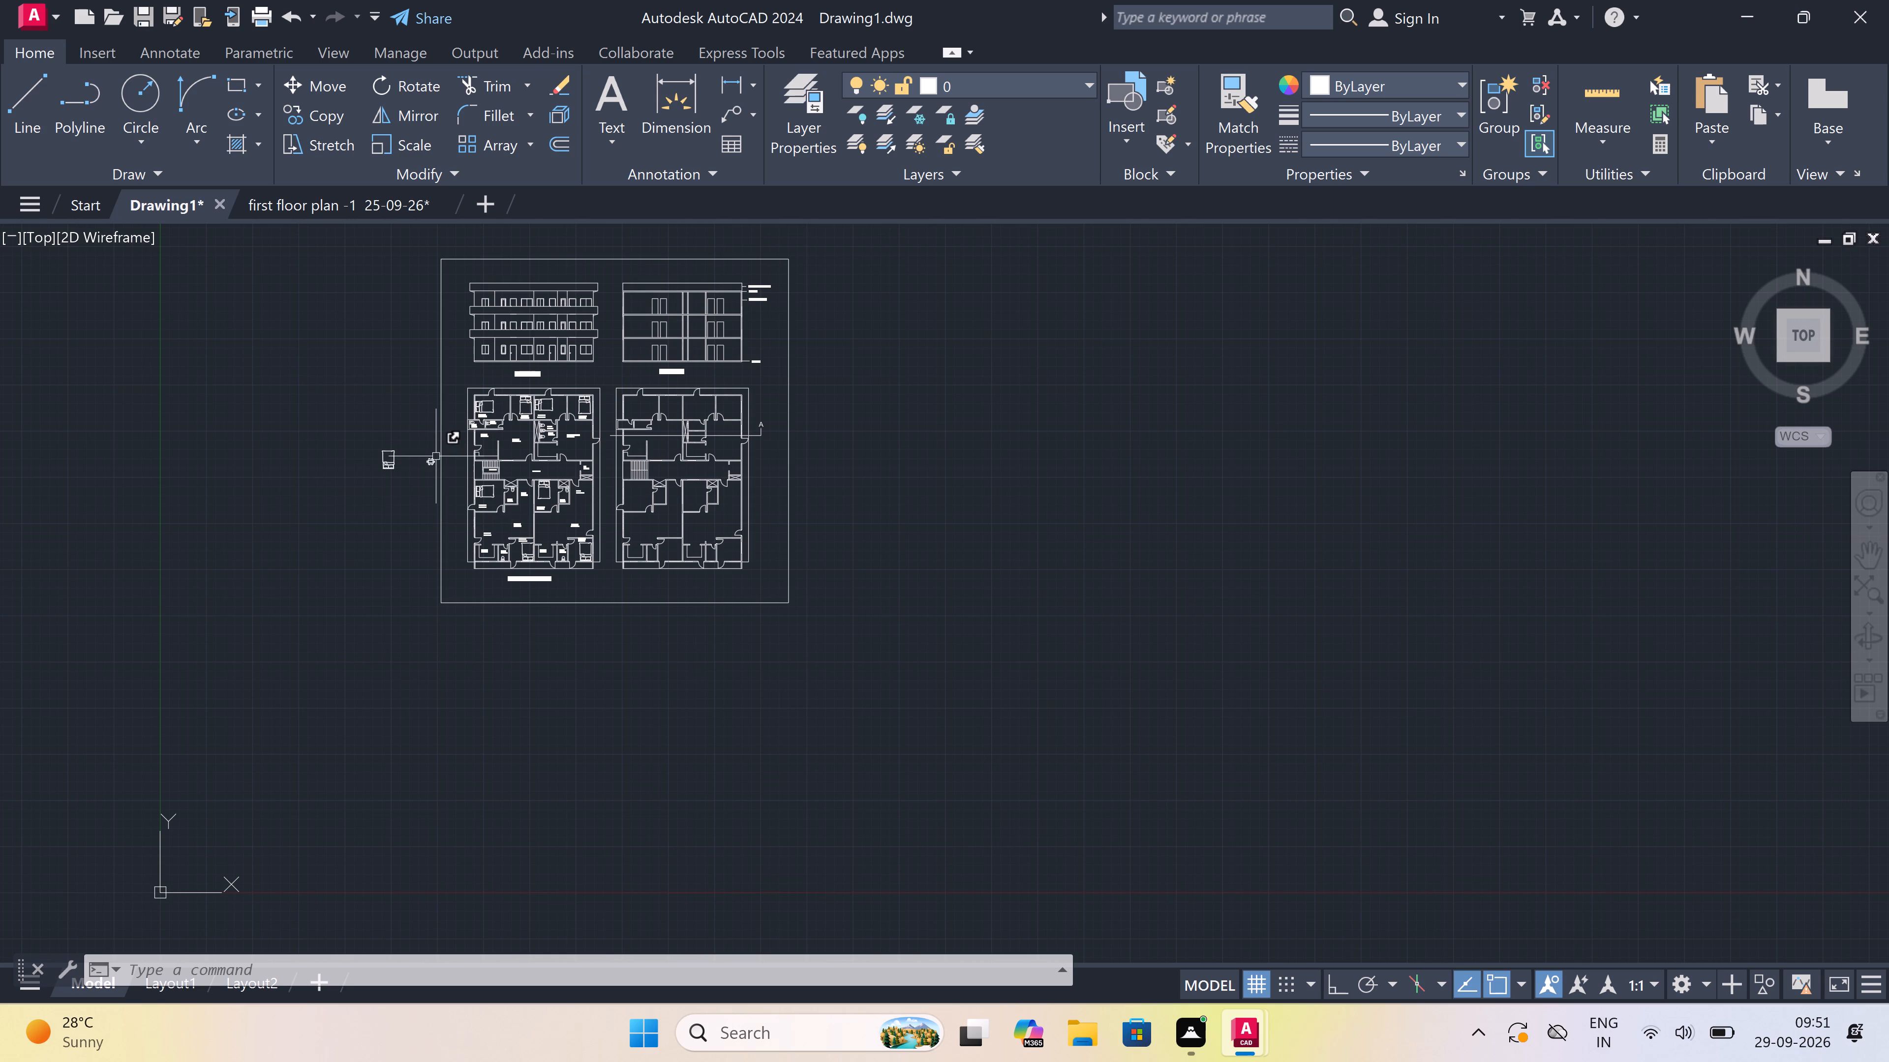
pyautogui.hscroll(1, 436, 456)
pyautogui.hscroll(-1, 436, 456)
pyautogui.keyDown('ctrl'); pyautogui.scroll(3, 436, 456); pyautogui.keyUp('ctrl')
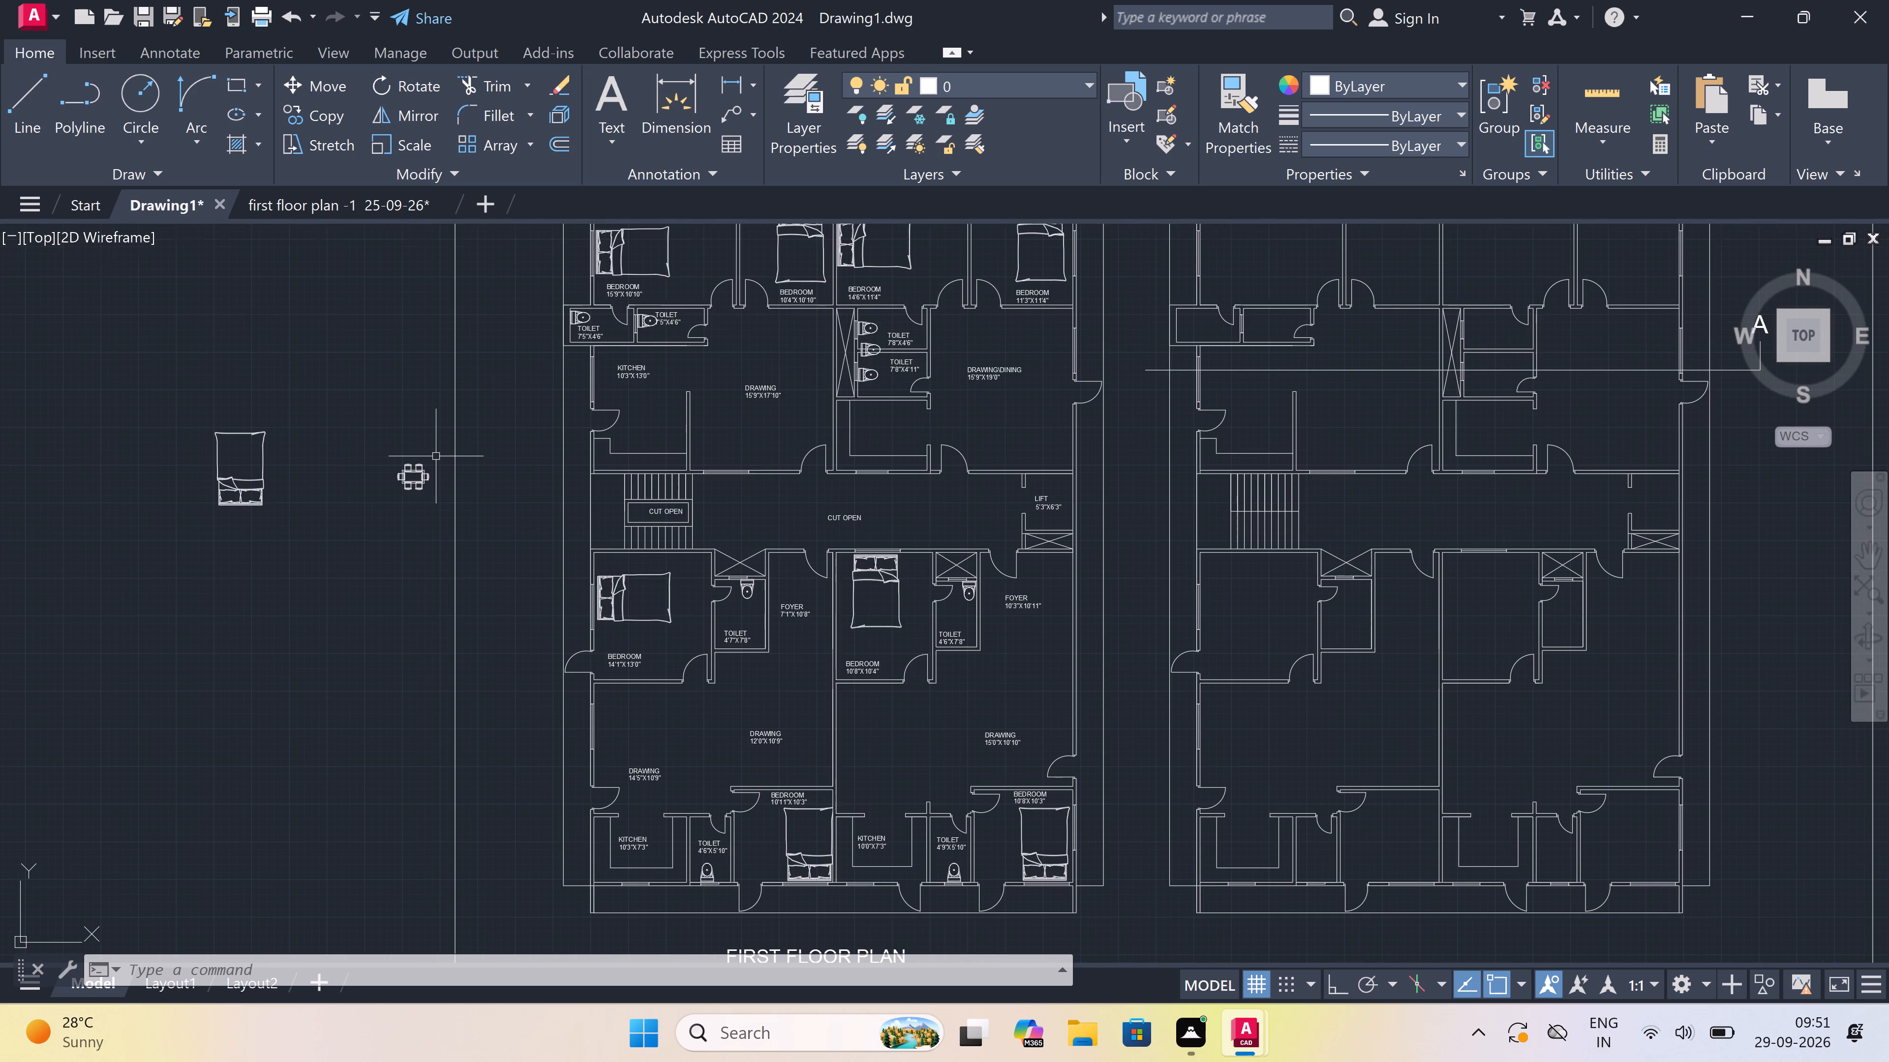
pyautogui.click(436, 456)
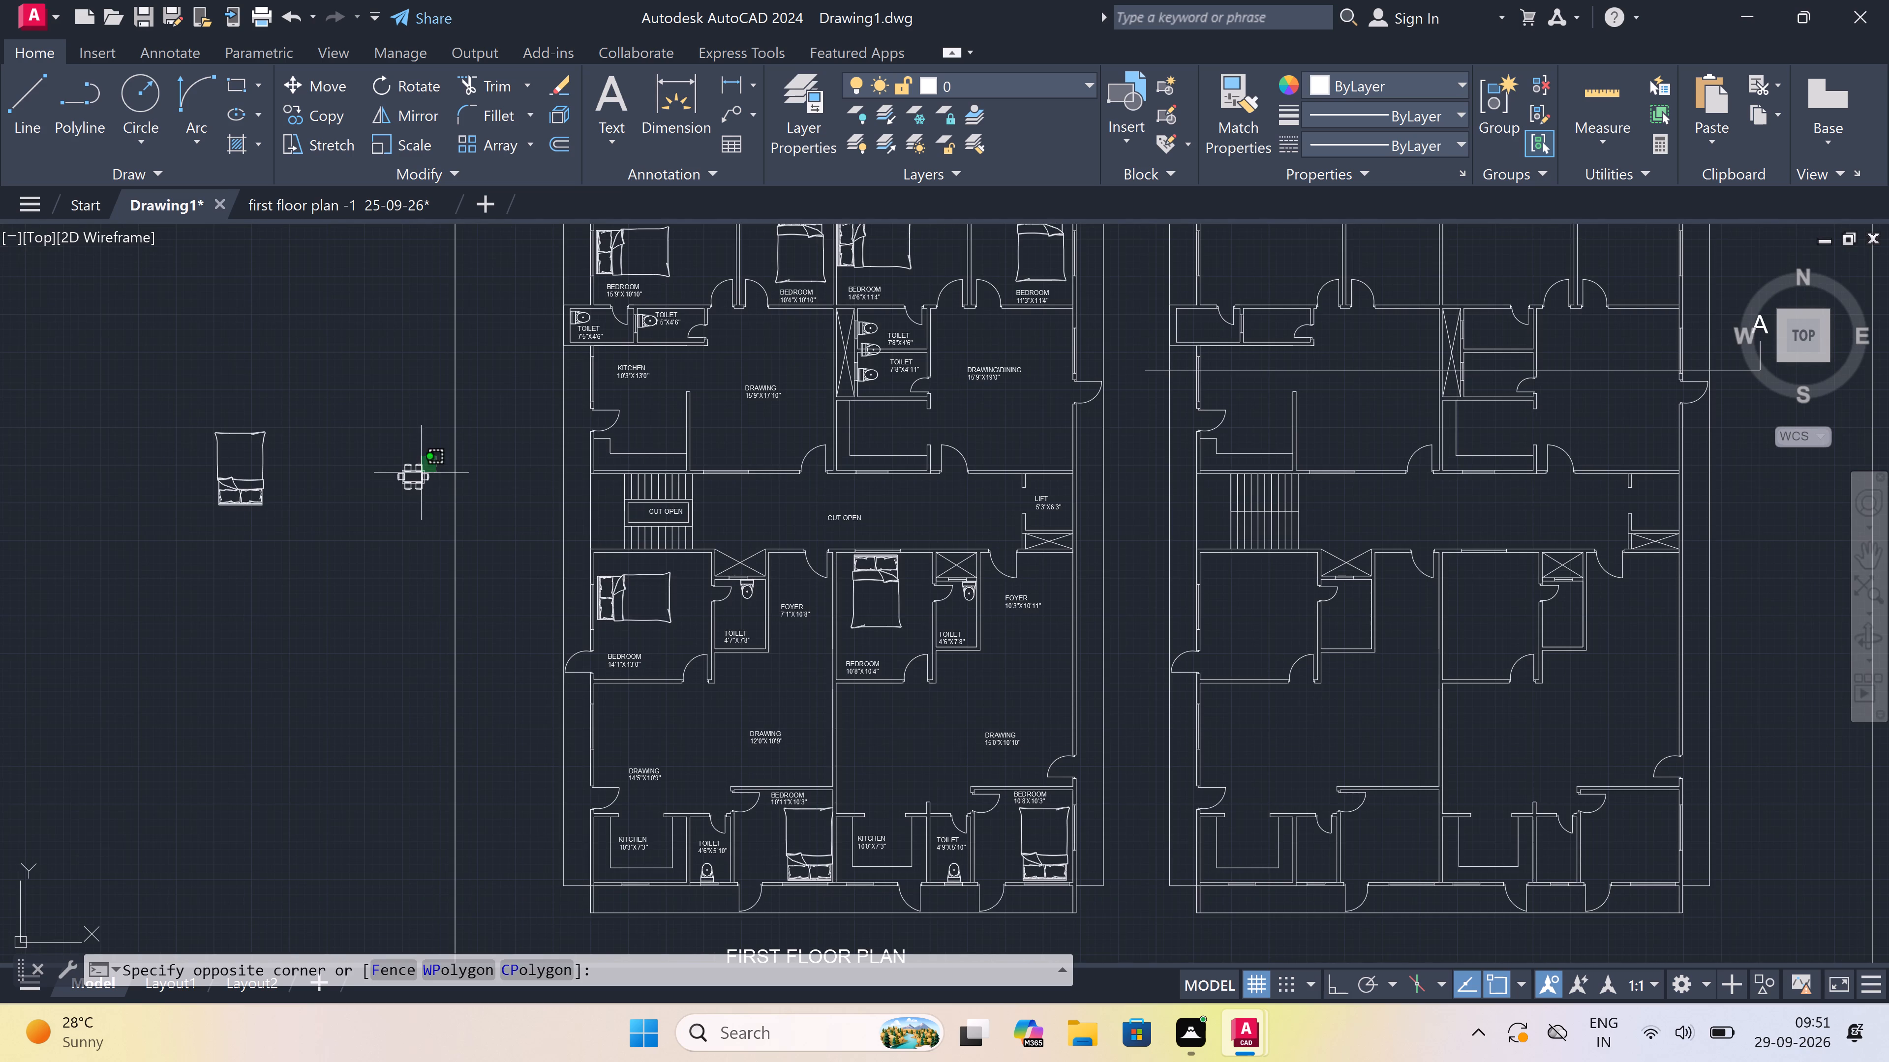
pyautogui.click(369, 602)
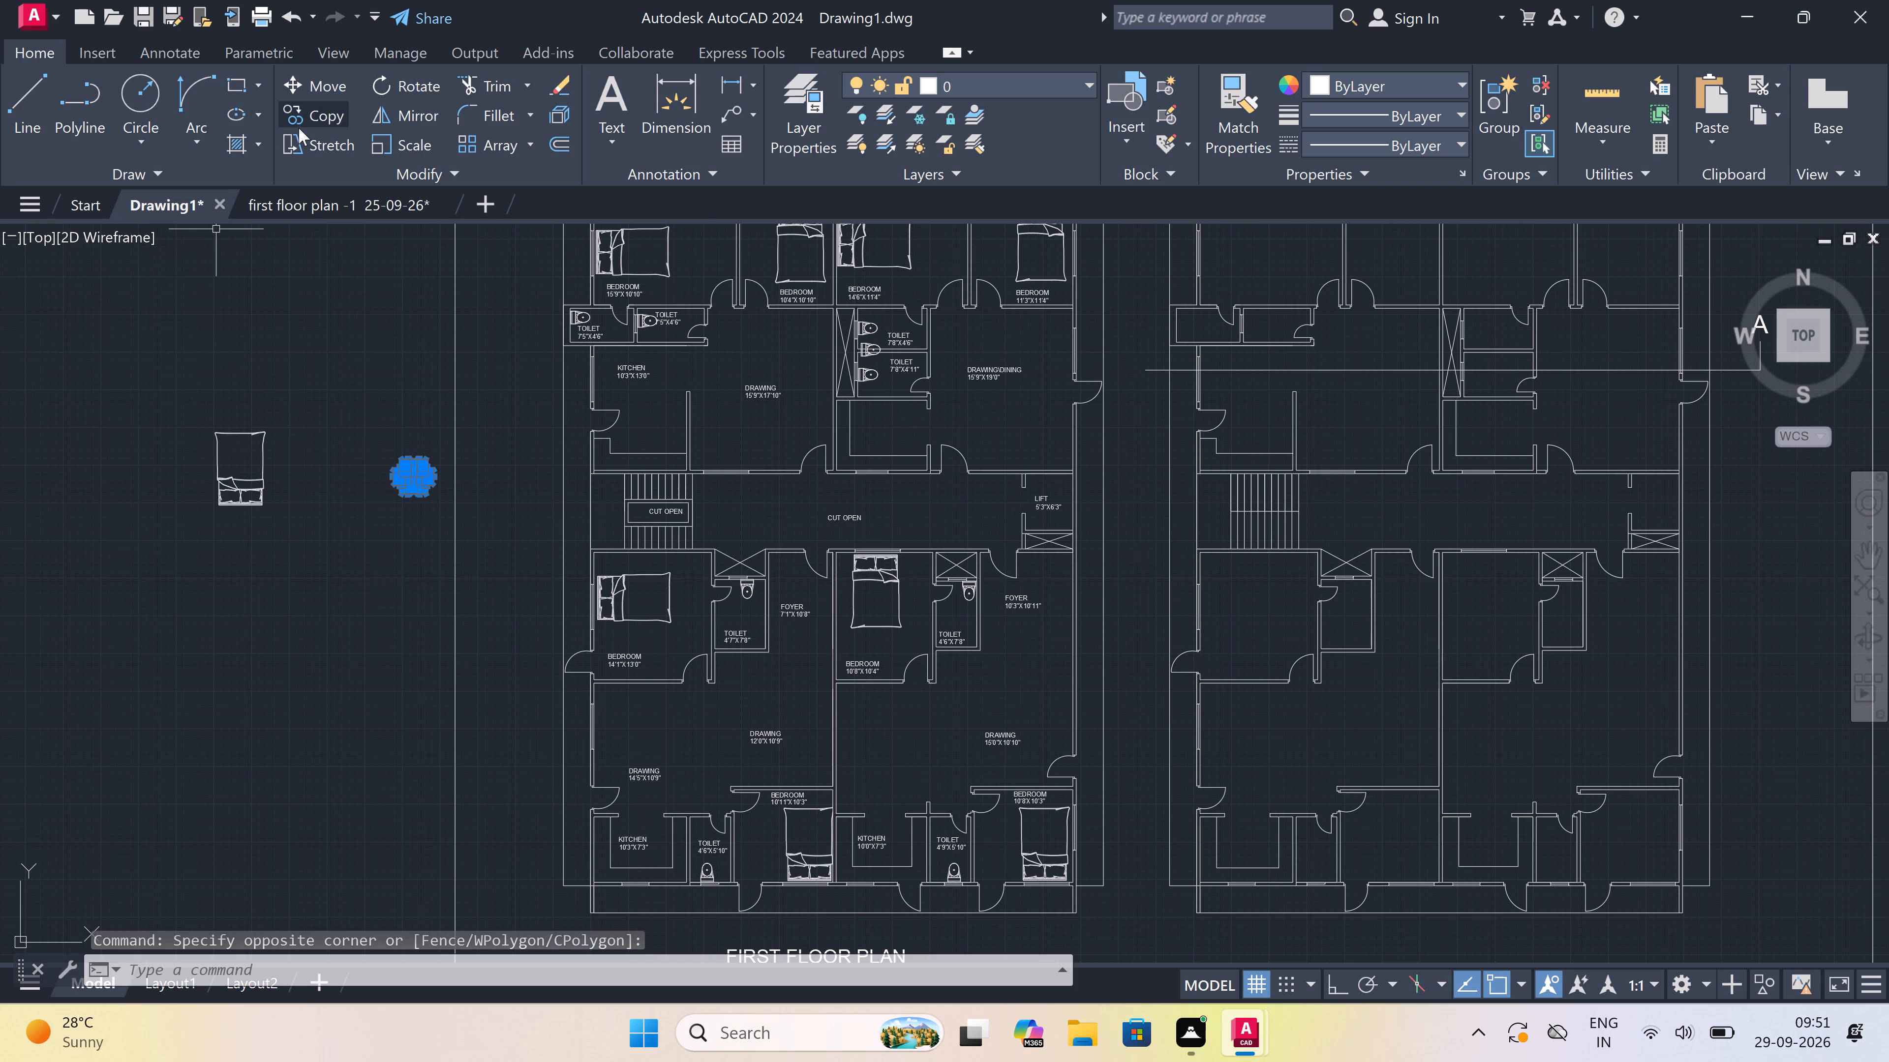
pyautogui.click(334, 114)
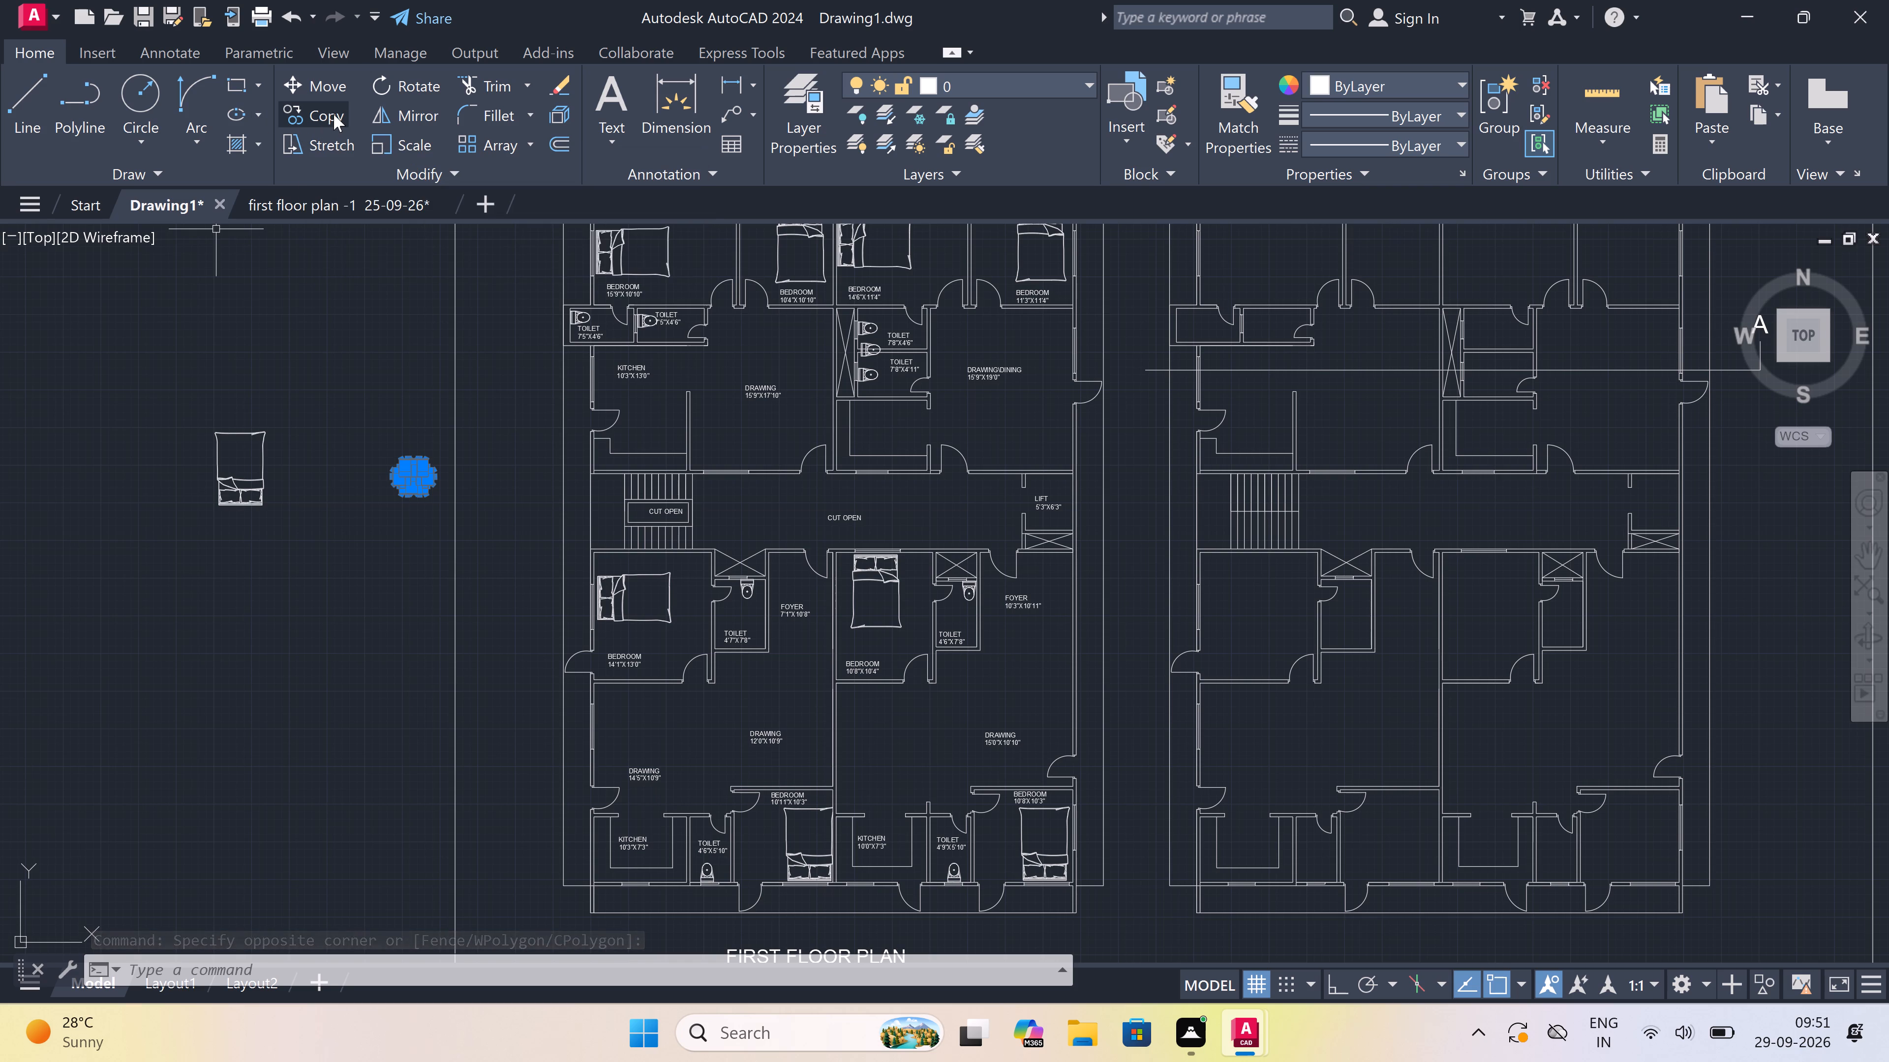
pyautogui.click(410, 478)
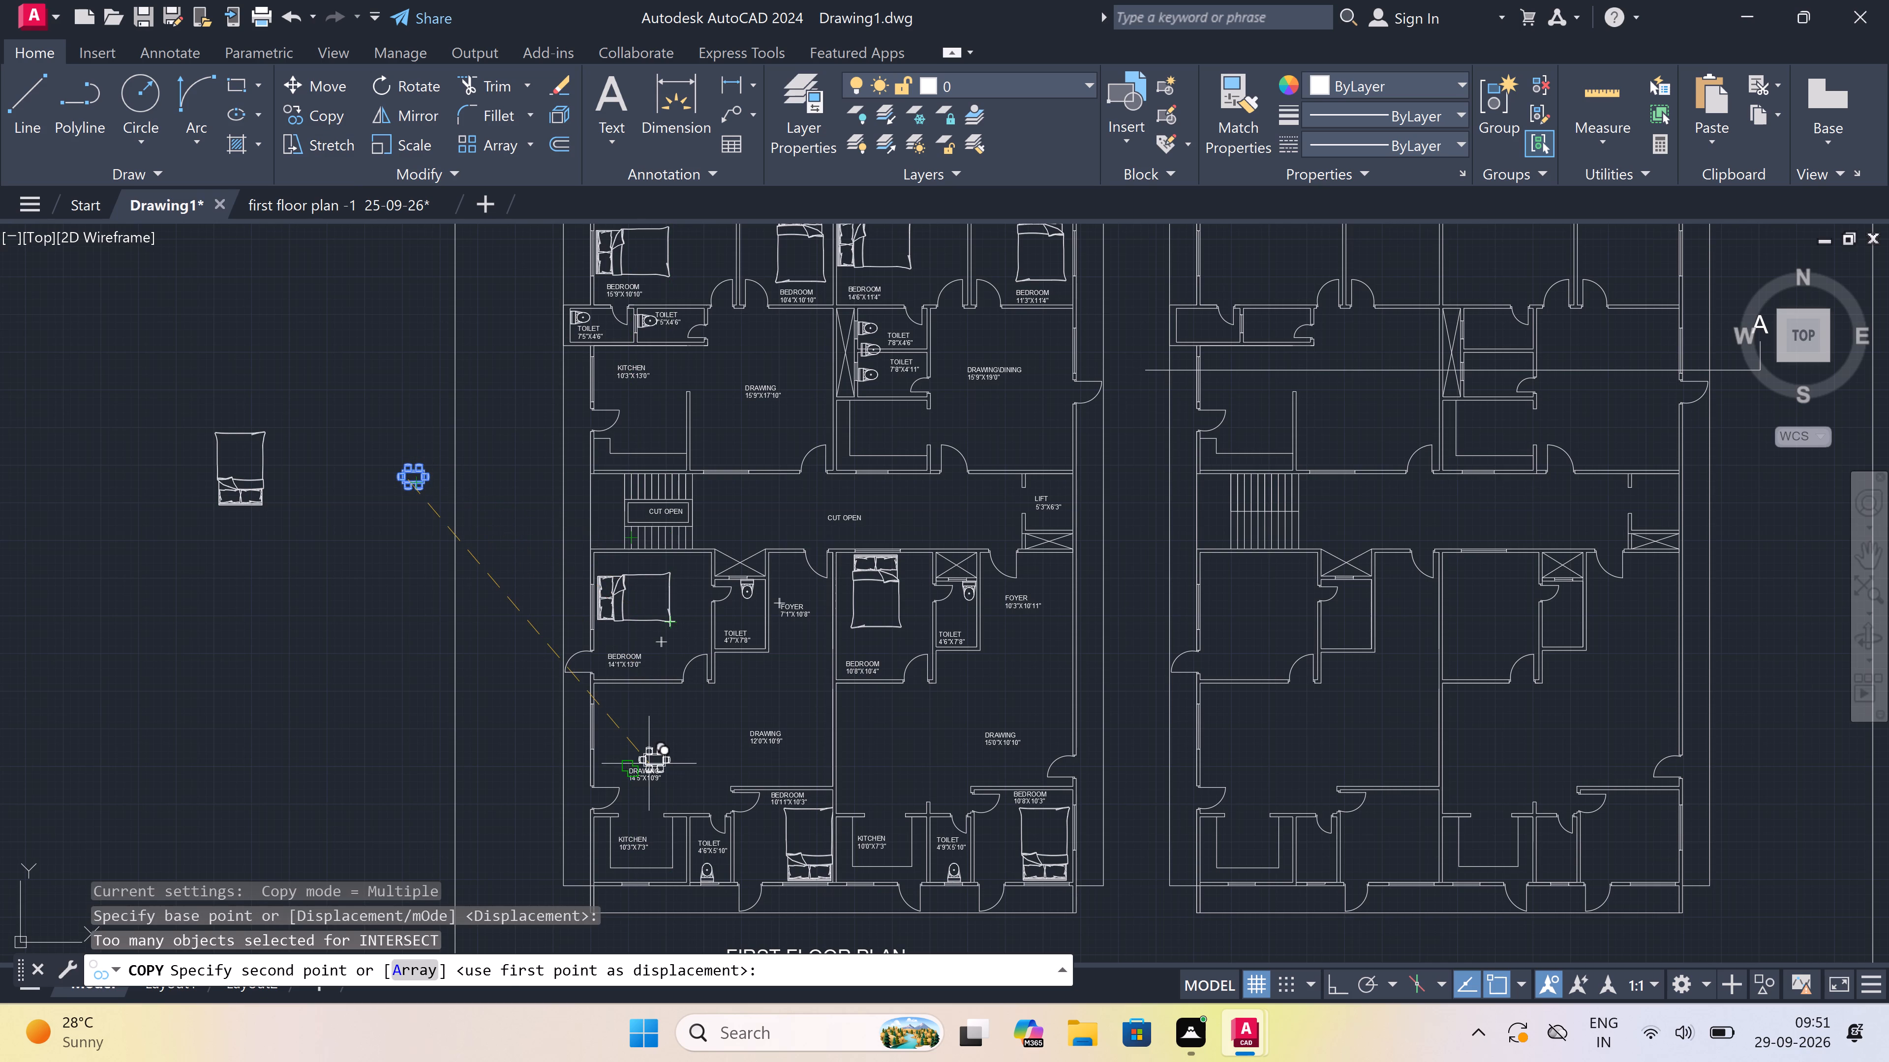
pyautogui.click(618, 740)
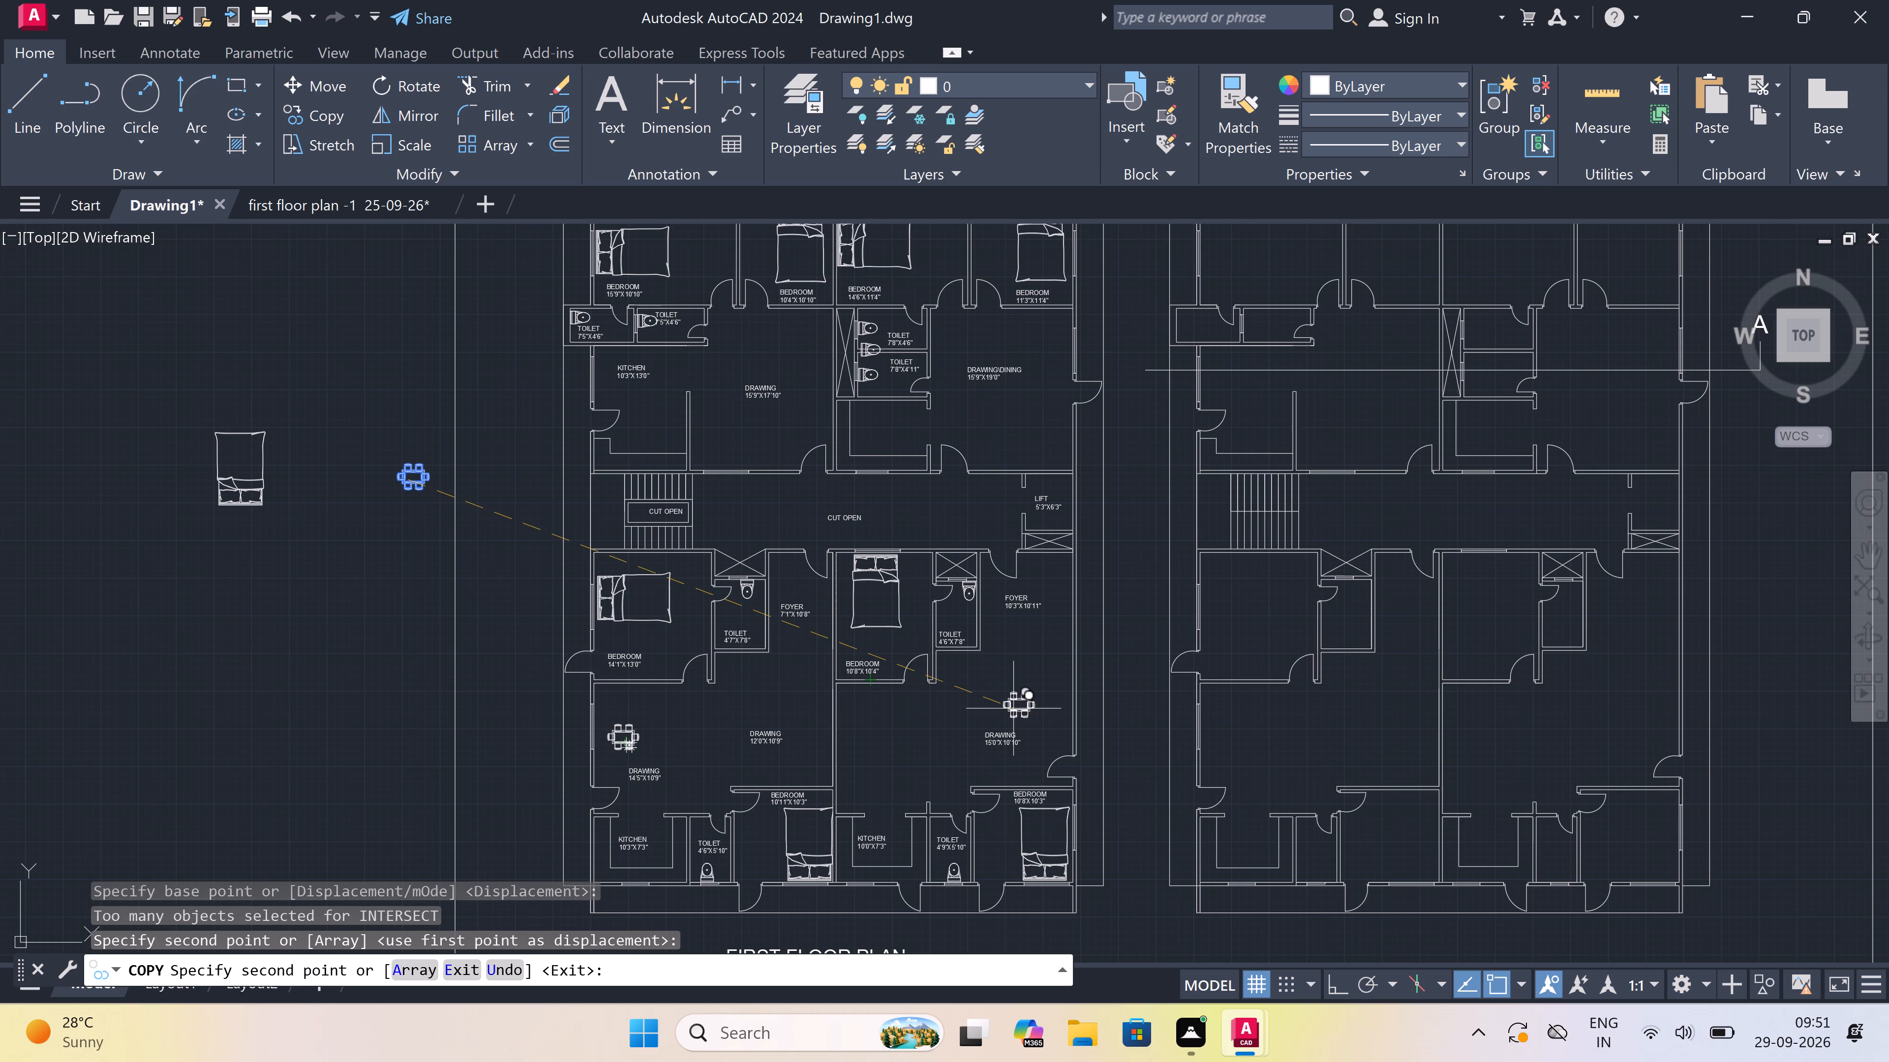
pyautogui.click(856, 772)
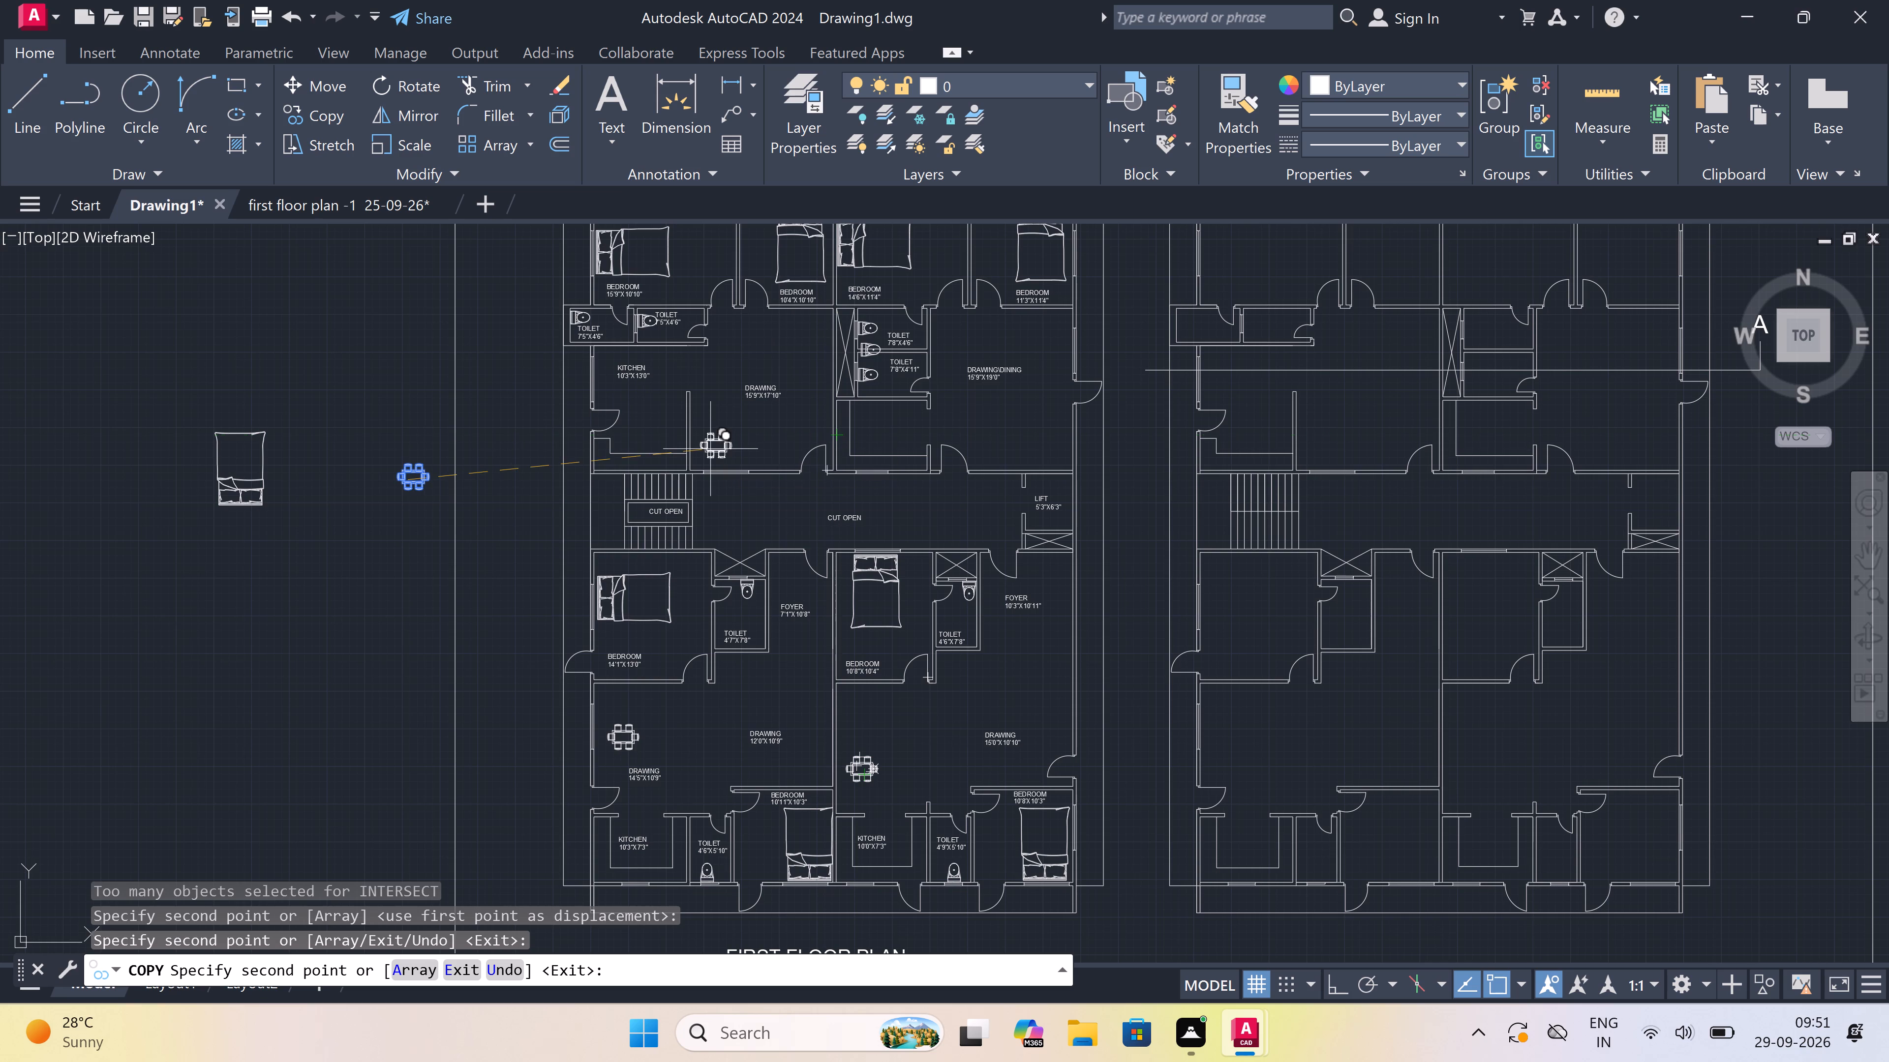
# Place further dining table copies in the 15'9"X17'10" drawing room's southwest corner and the 15'9"X19'0" drawing/dining room's southeast corner, then end the copying.
pyautogui.click(710, 449)
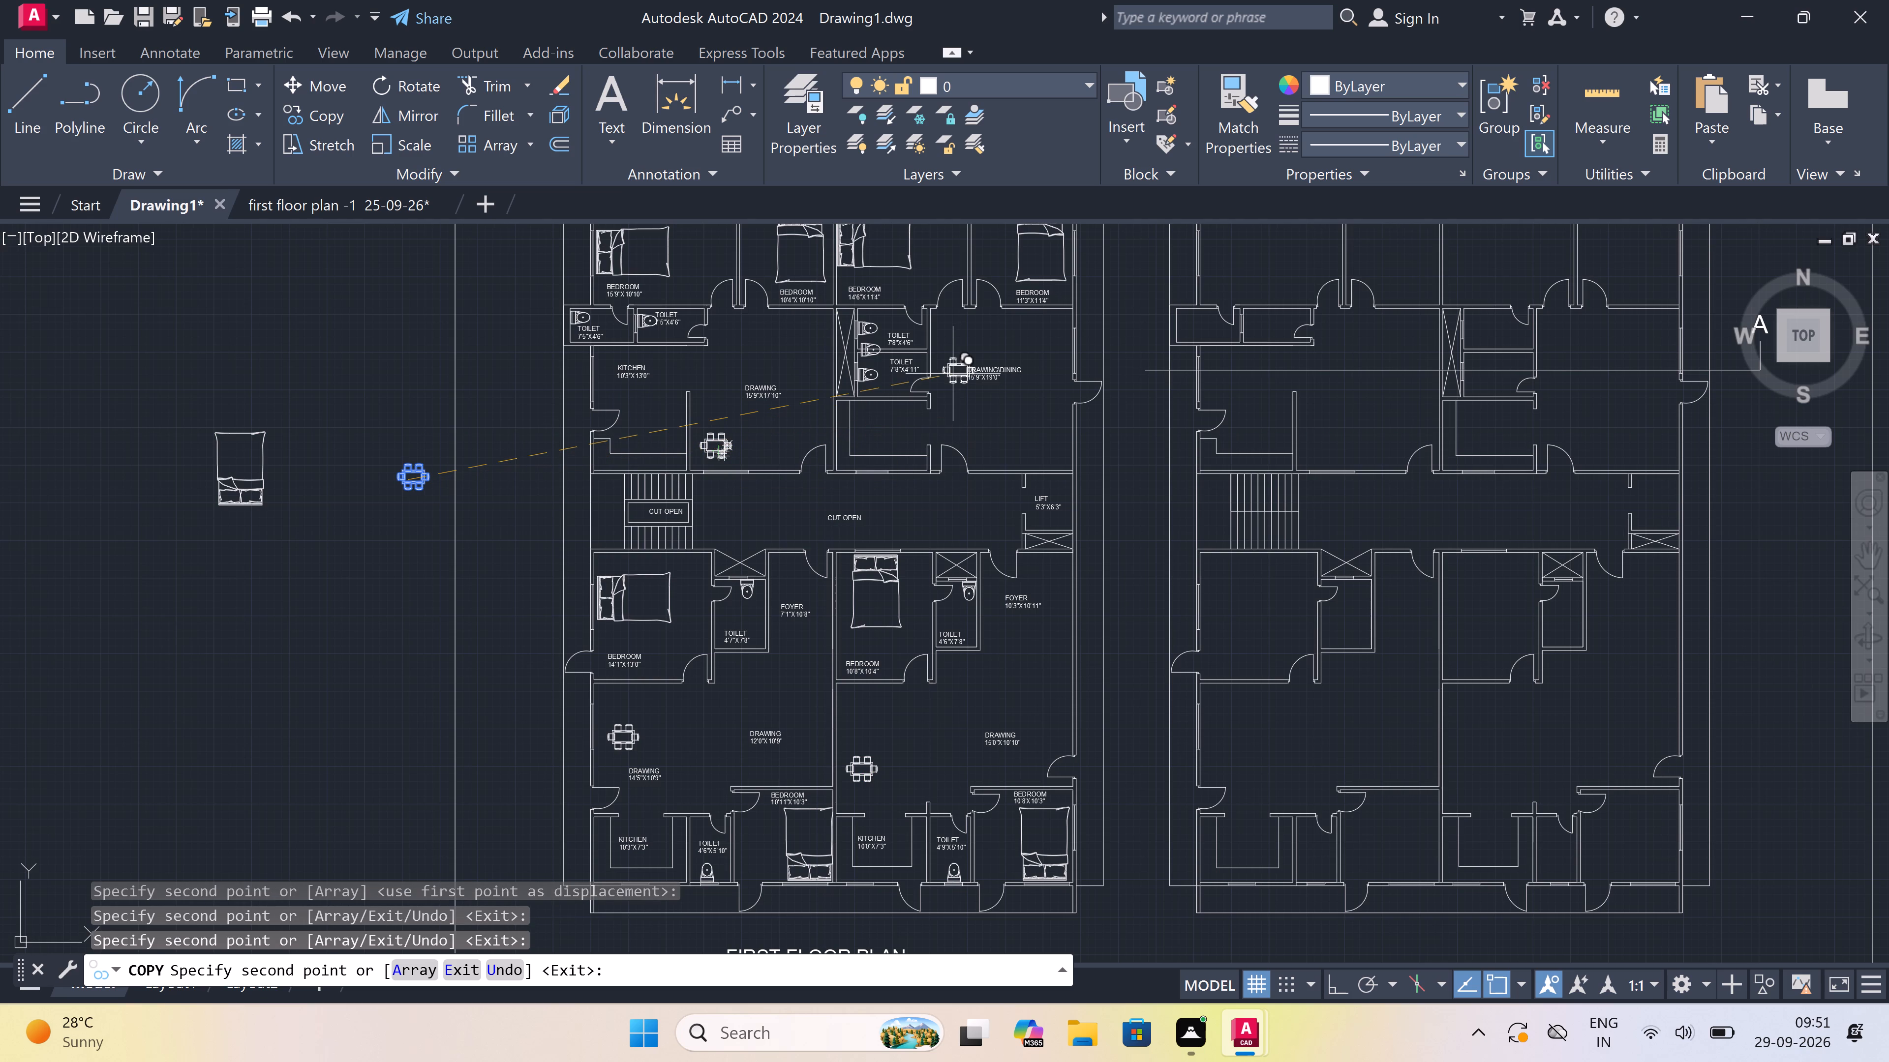
pyautogui.keyDown('ctrl'); pyautogui.scroll(2, 953, 374); pyautogui.keyUp('ctrl')
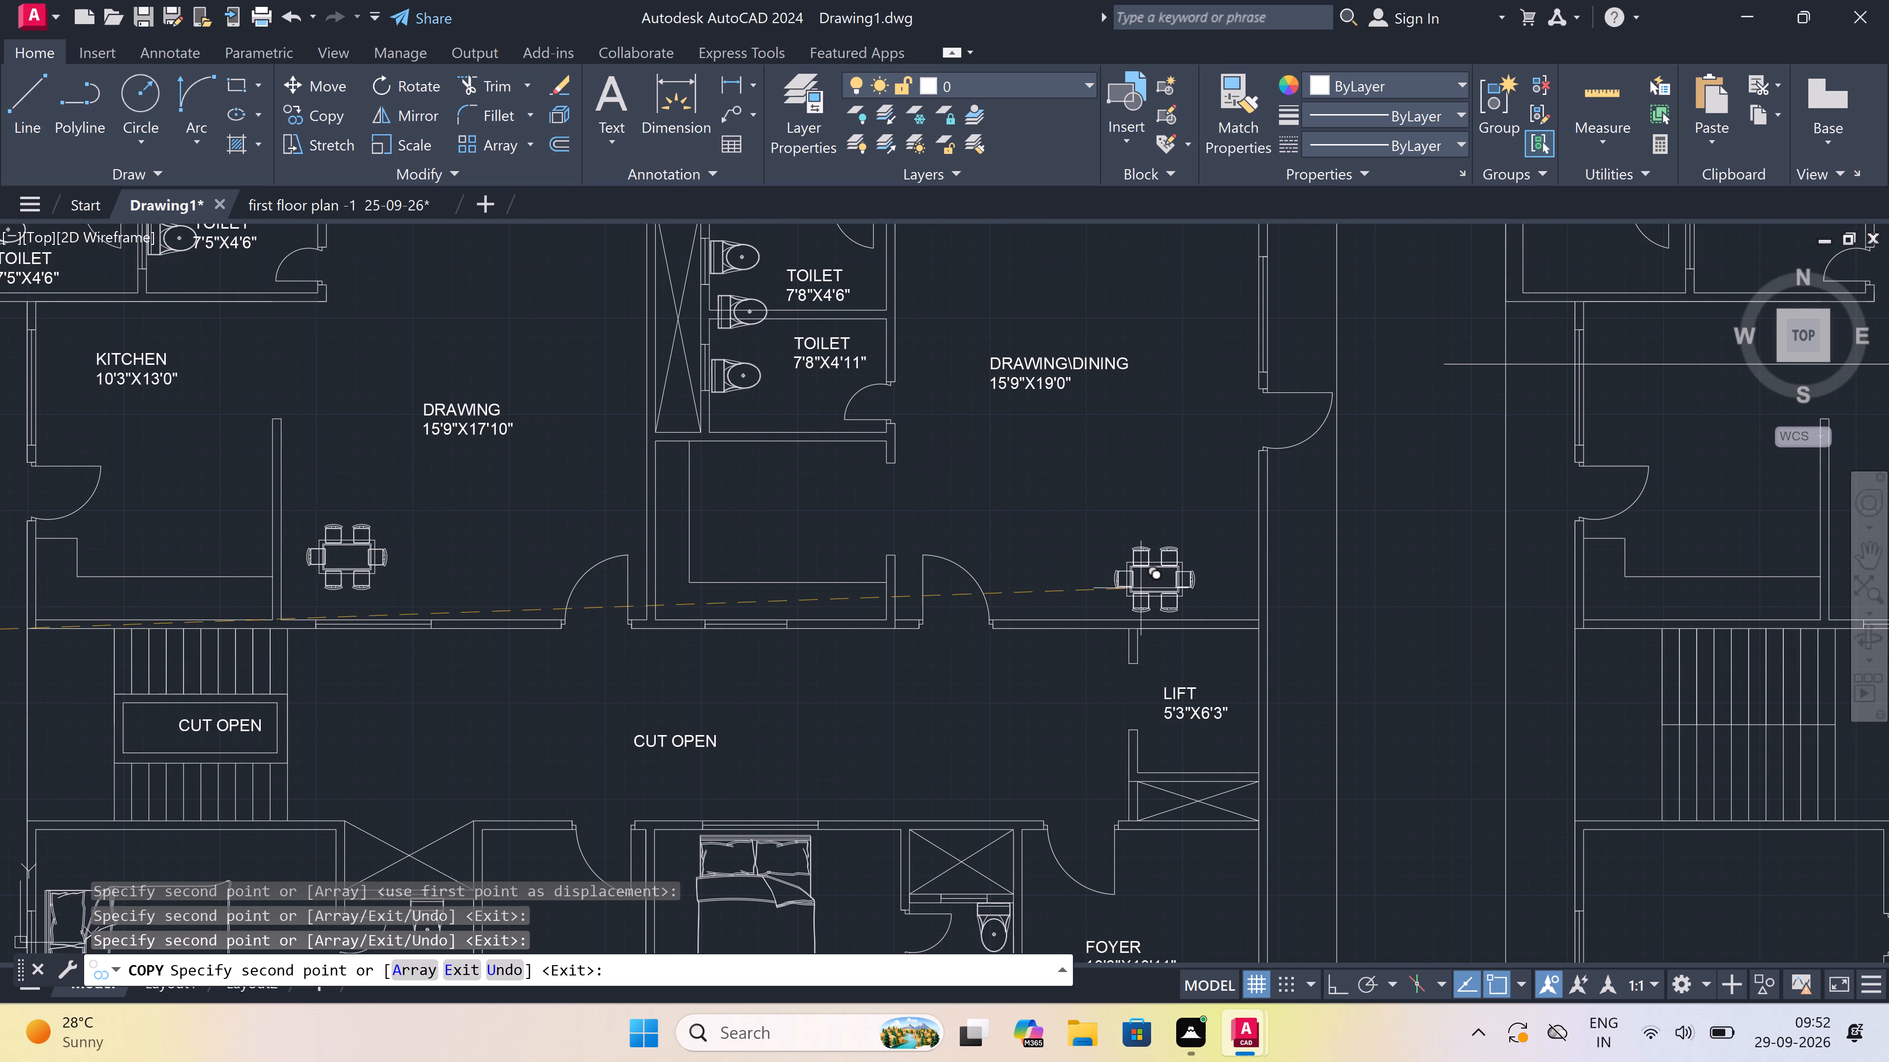
pyautogui.click(1144, 575)
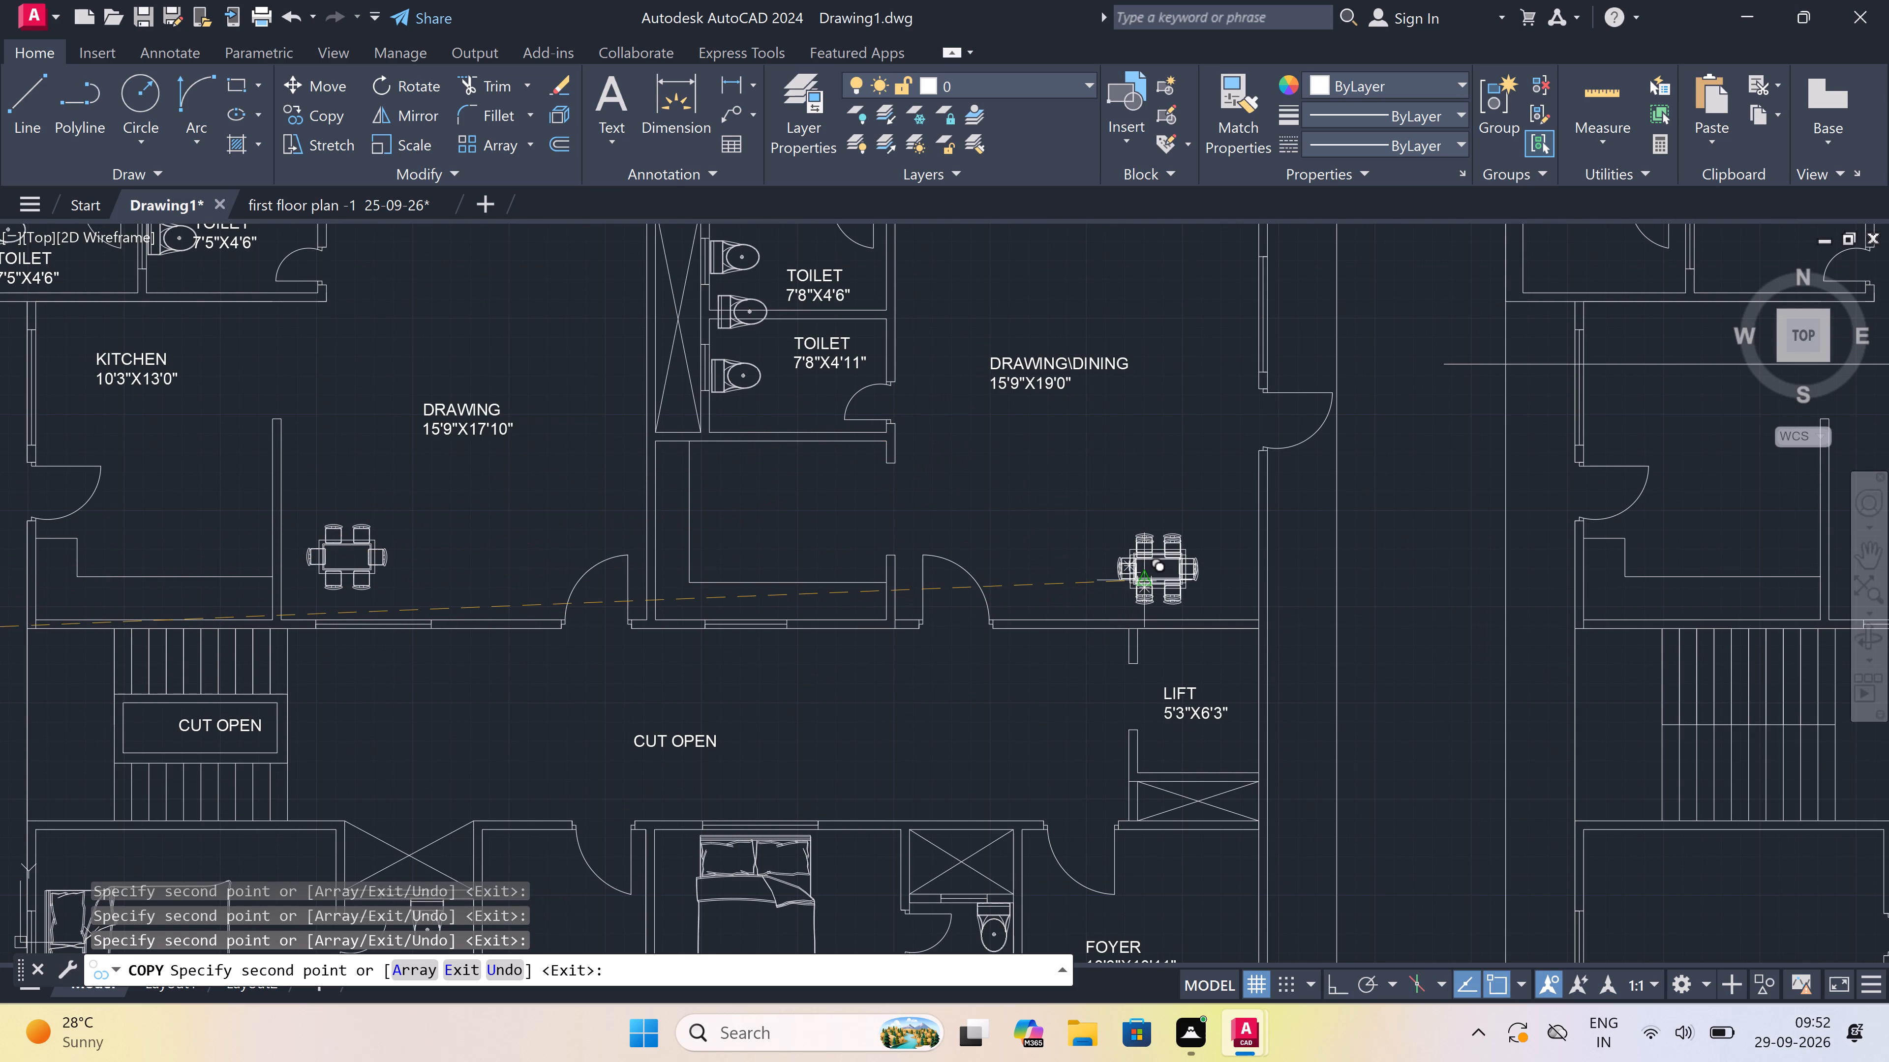
pyautogui.press('Escape')
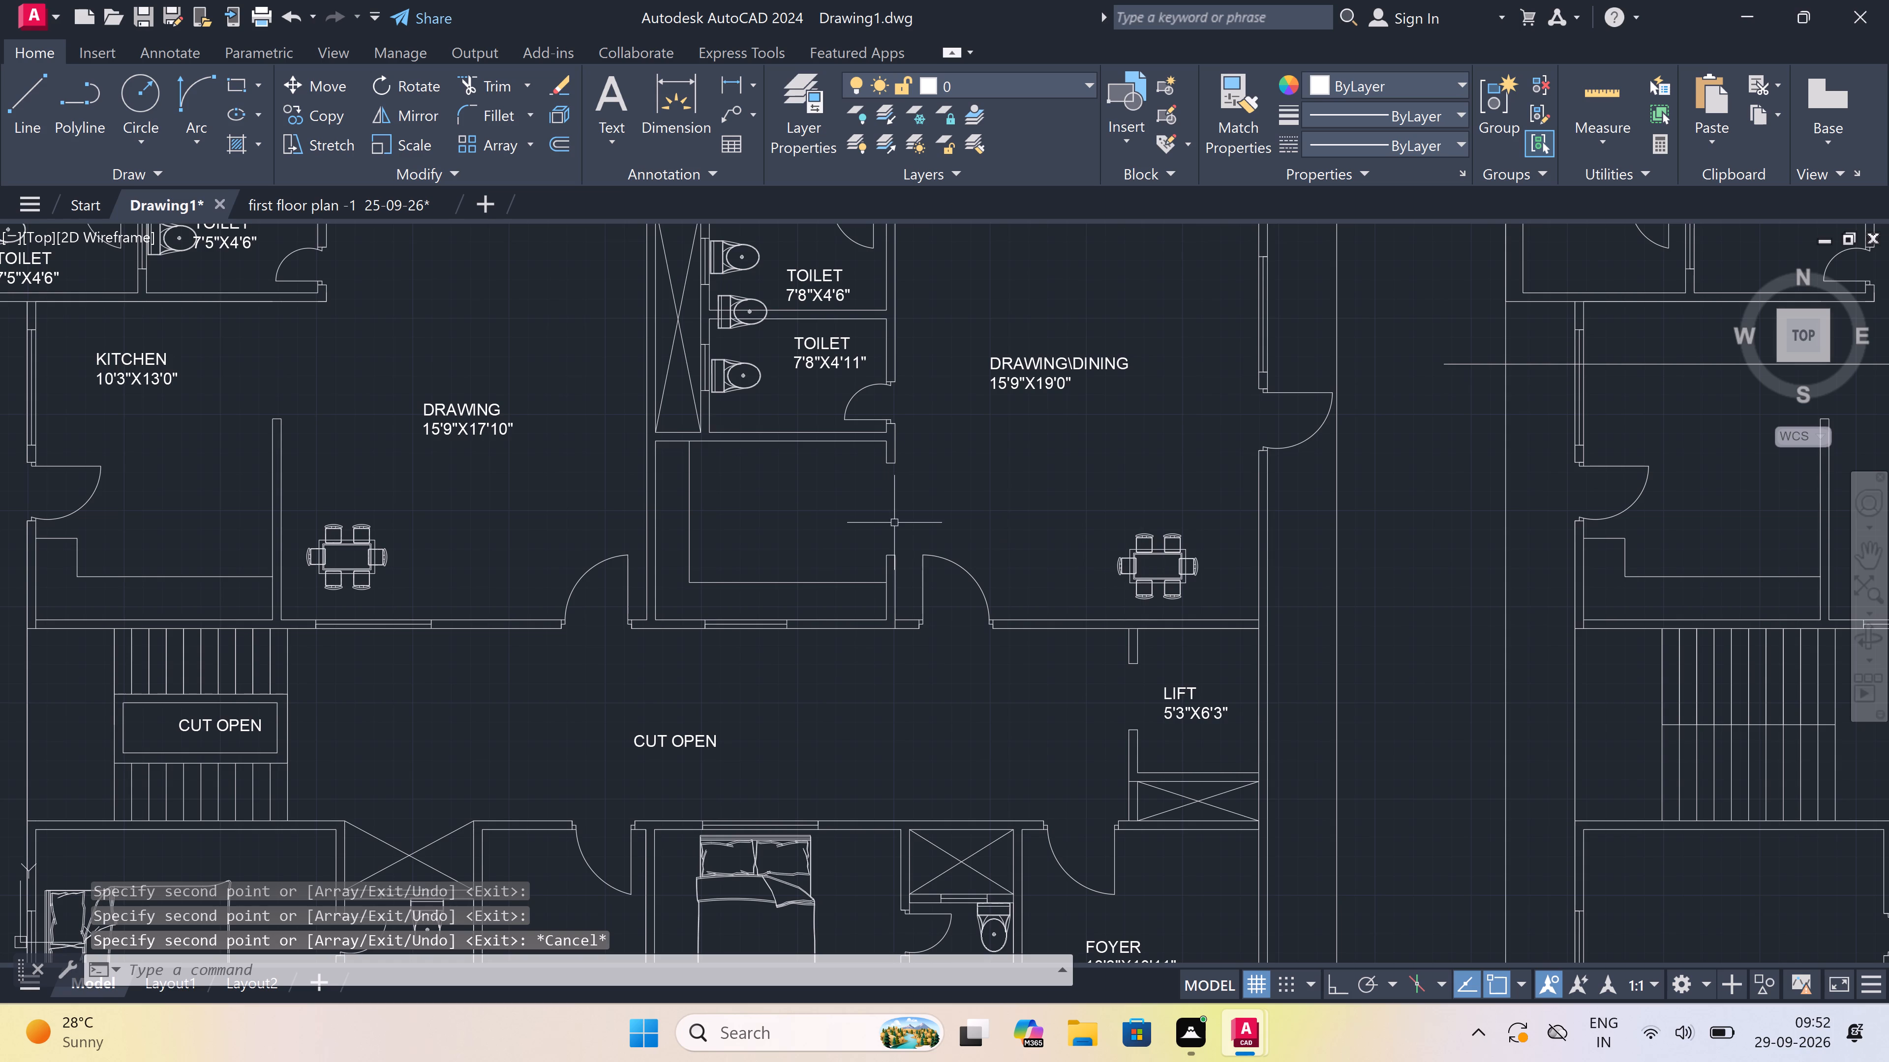
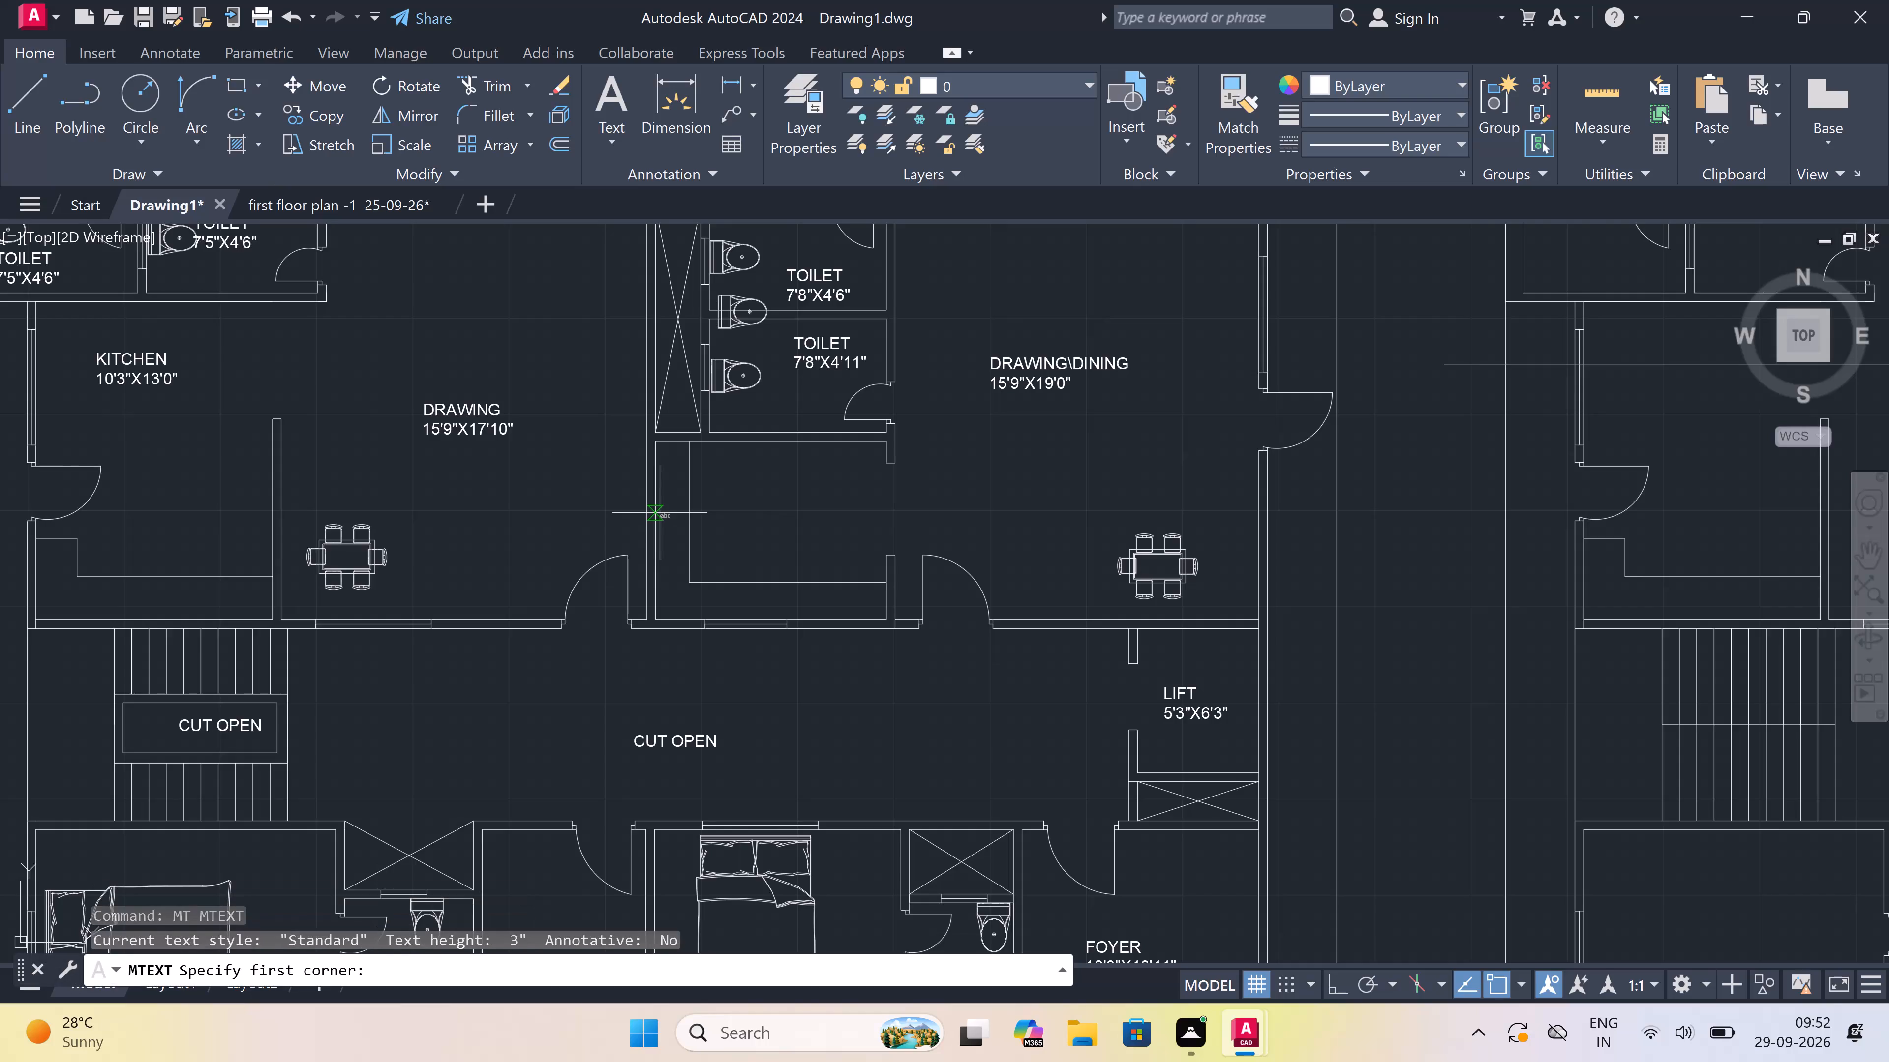
# Add the multiline text label KITCHEN 10'0"X7'9" in the unlabelled kitchen south of the 7'8"X4'11" toilet.
pyautogui.click(740, 513)
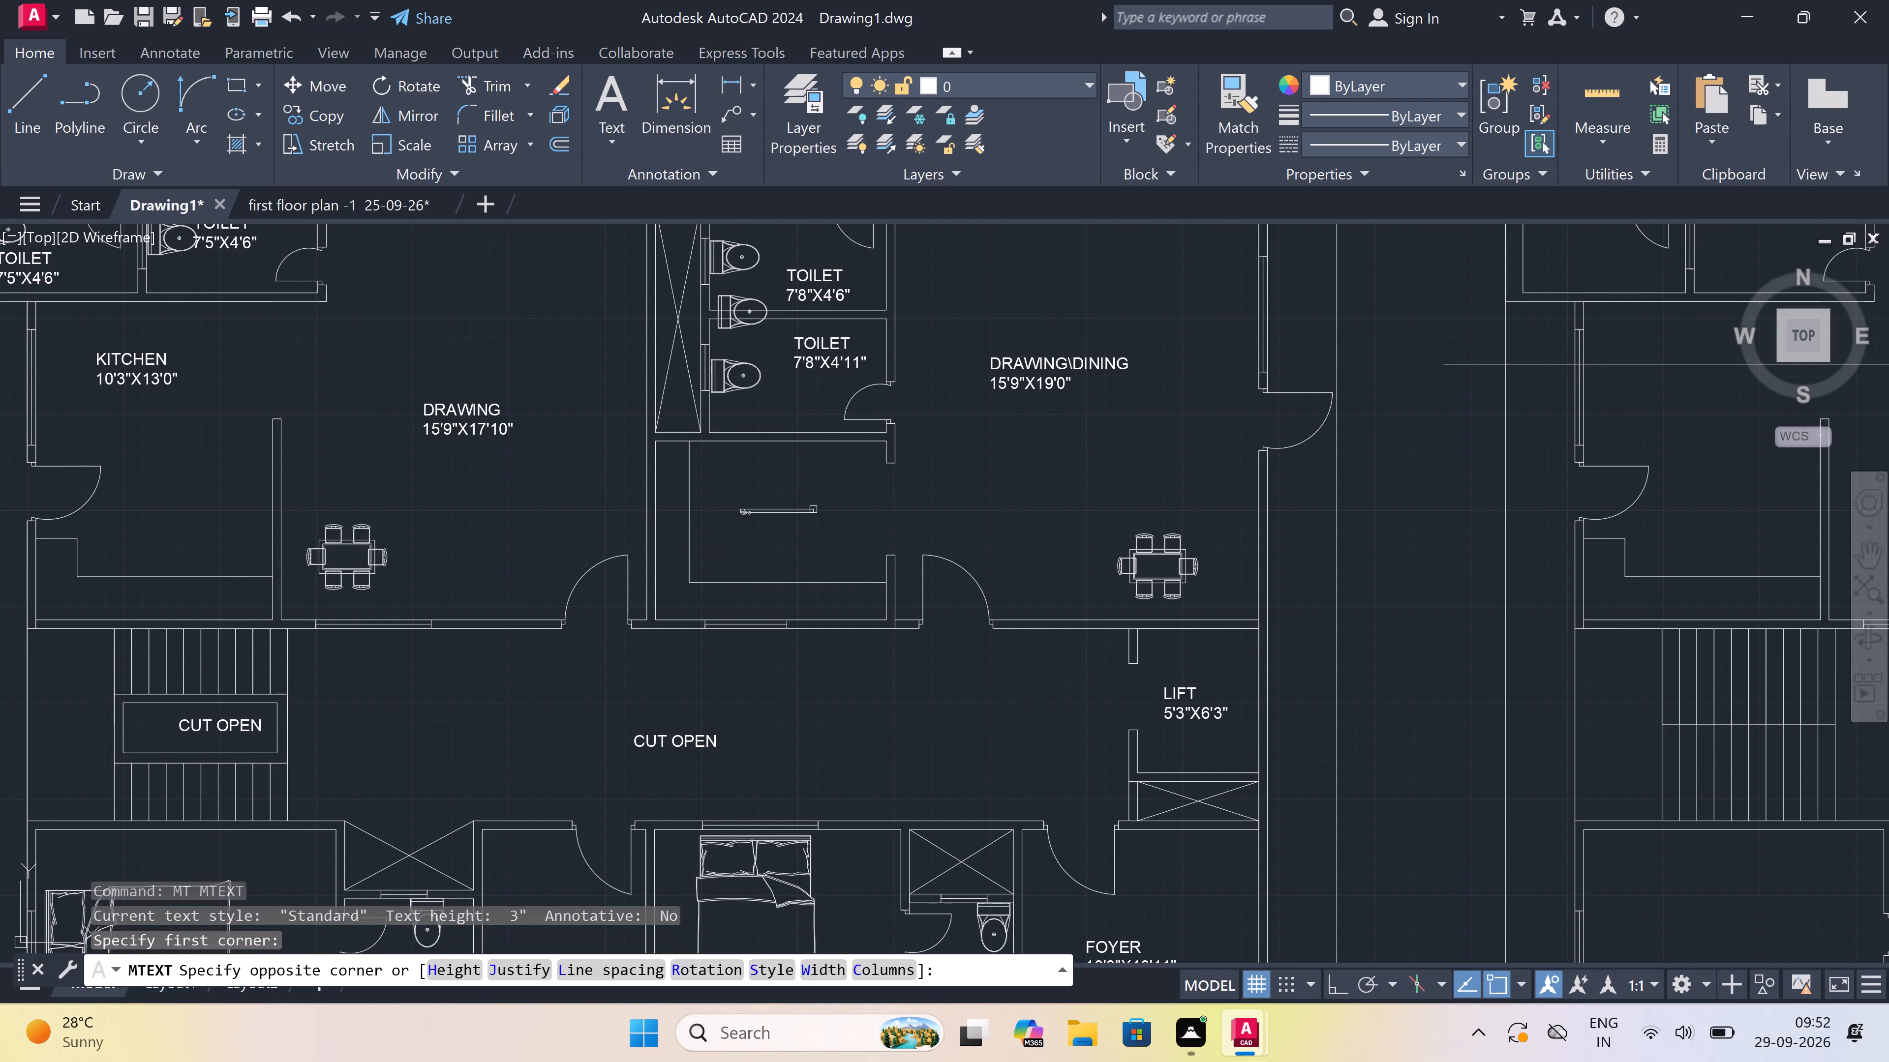
pyautogui.click(1147, 469)
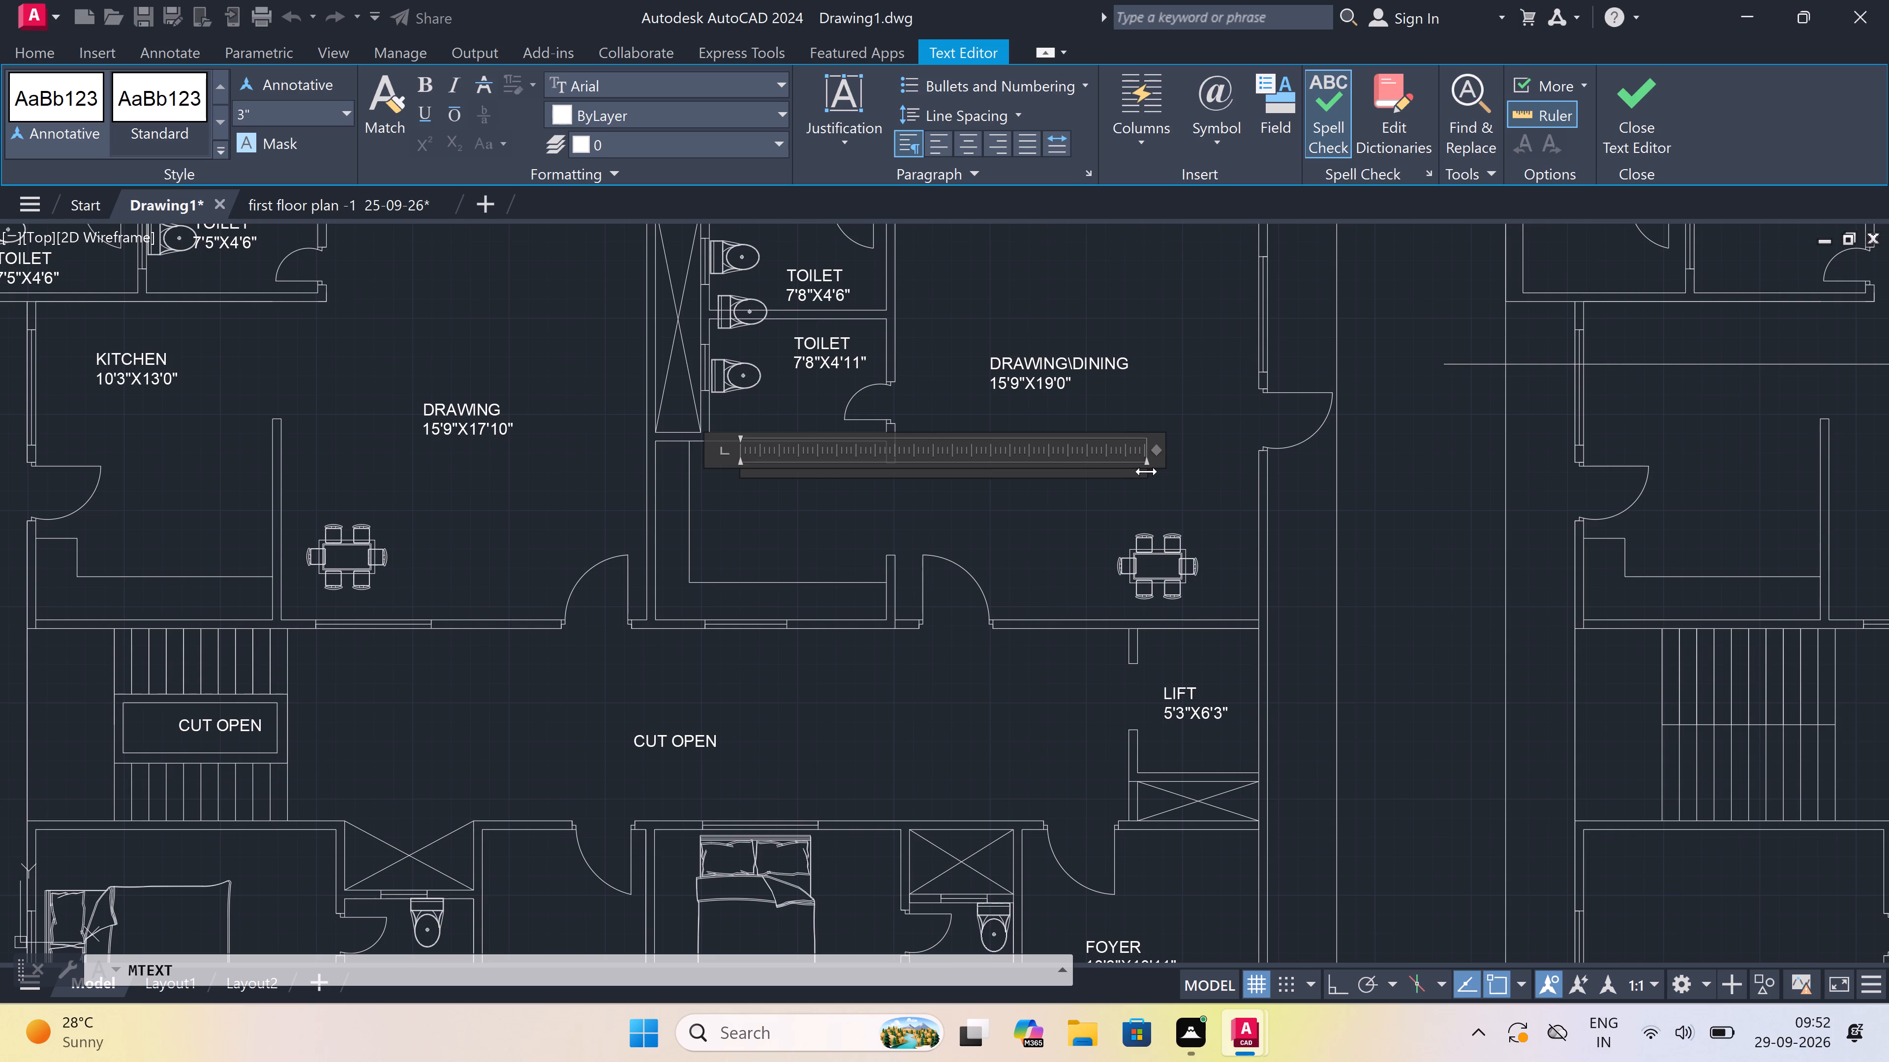
pyautogui.write('KITCHE')
pyautogui.press('m')
pyautogui.press('BackSpace')
pyautogui.press('n')
pyautogui.keyDown('ctrl'); pyautogui.scroll(2, 809, 502); pyautogui.keyUp('ctrl')
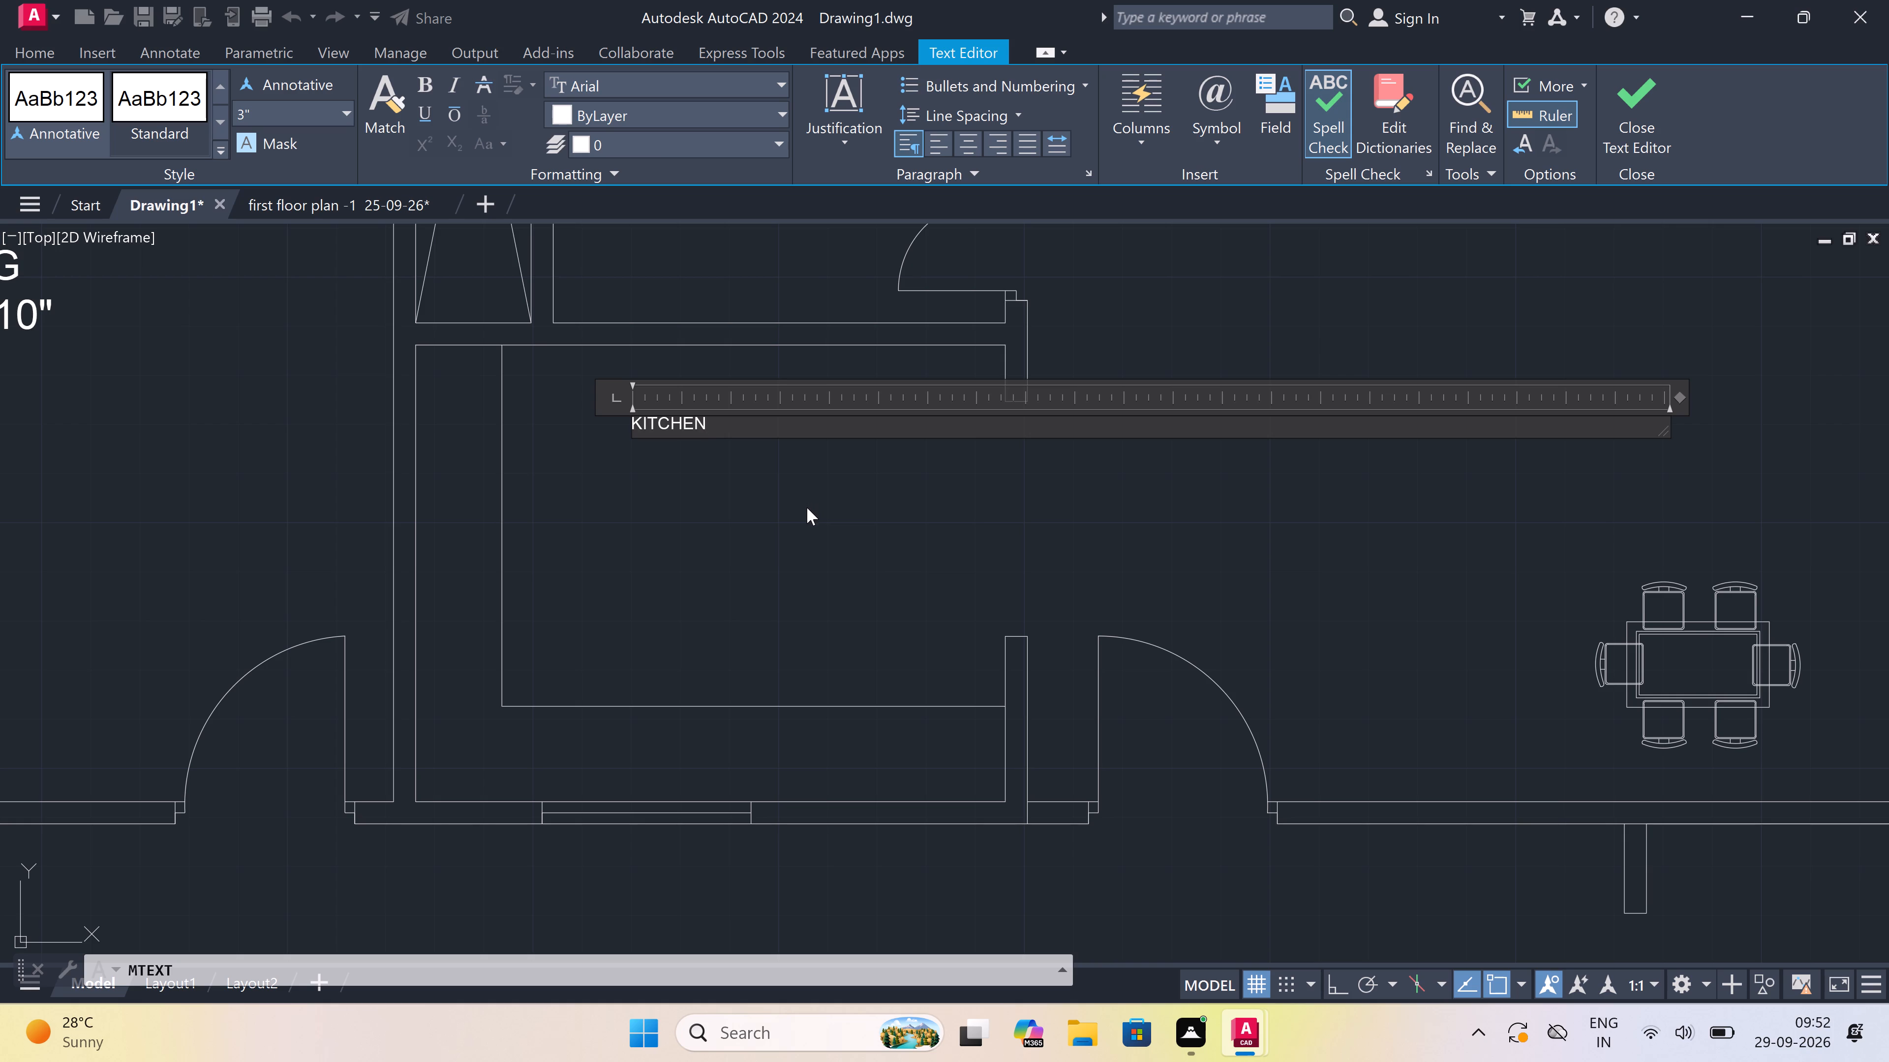
pyautogui.press('Return')
pyautogui.press('1')
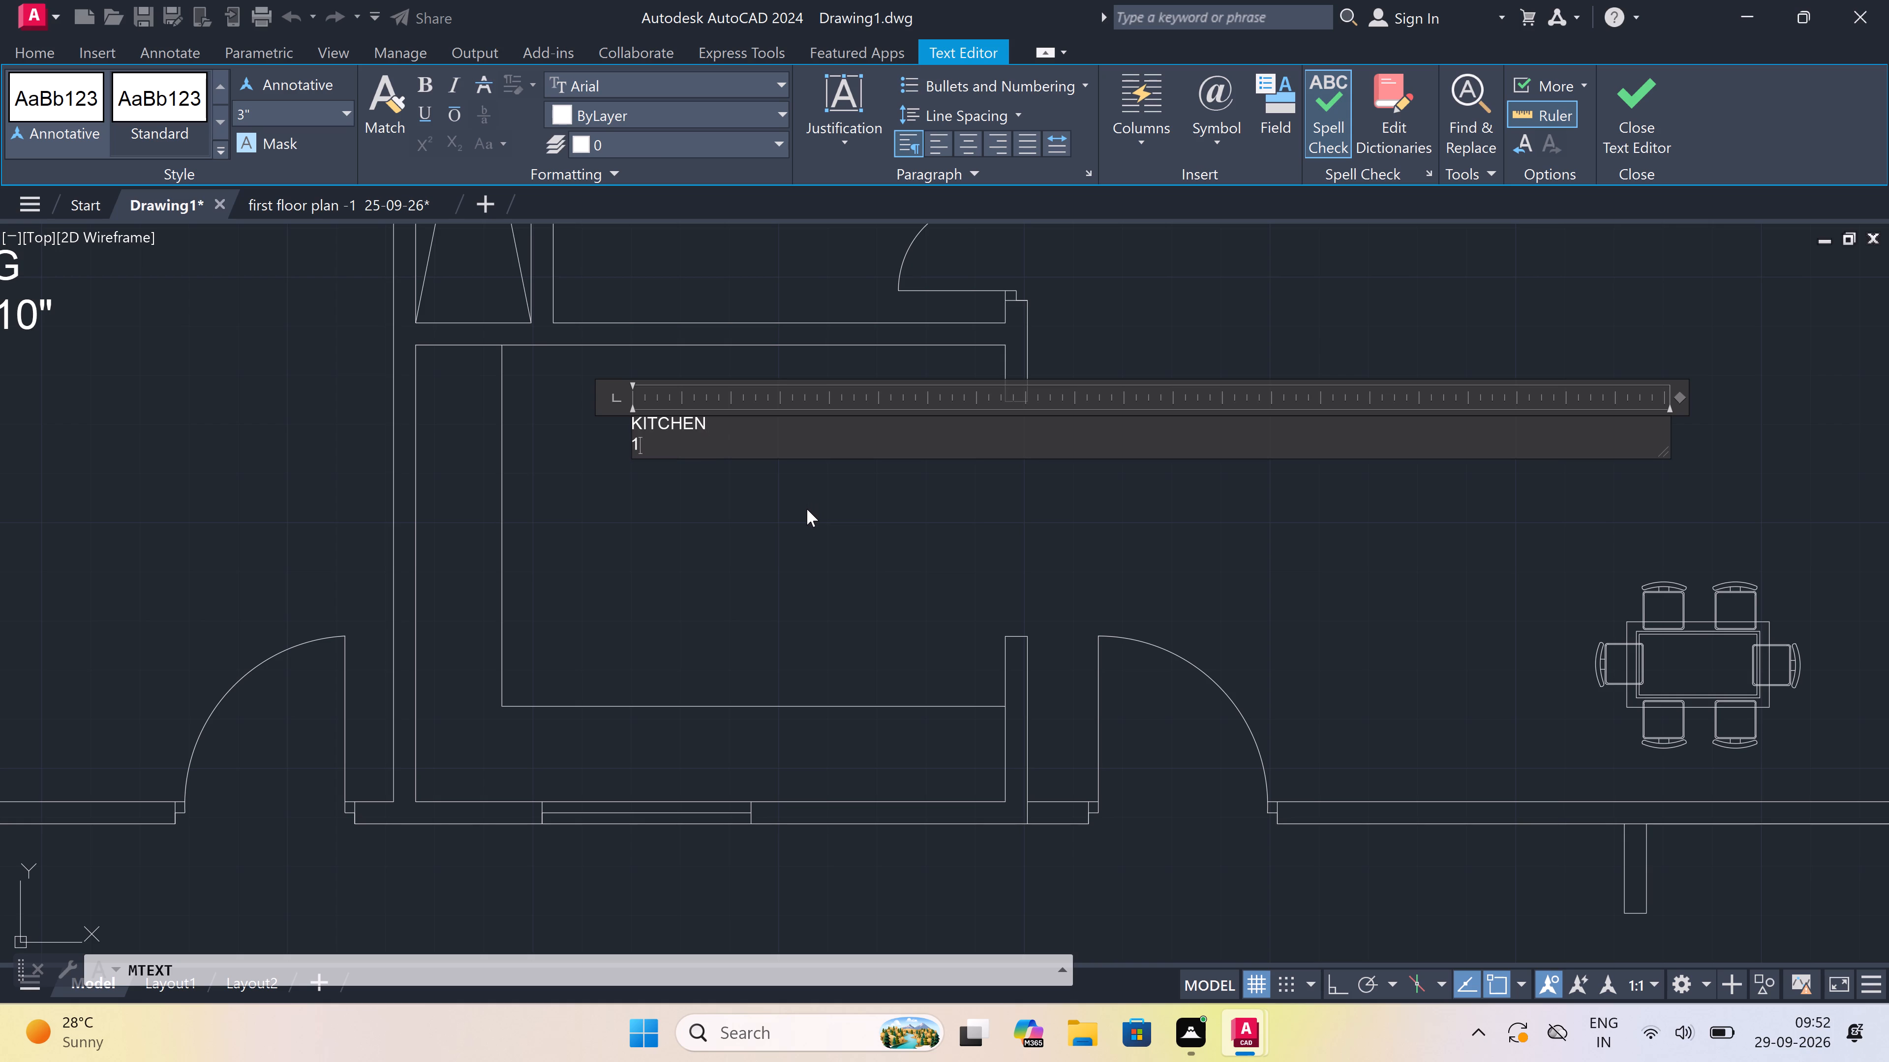
pyautogui.write("0'0")
pyautogui.hotkey('shift', '"')
pyautogui.press('x')
pyautogui.write('7\'9"')
pyautogui.click(667, 533)
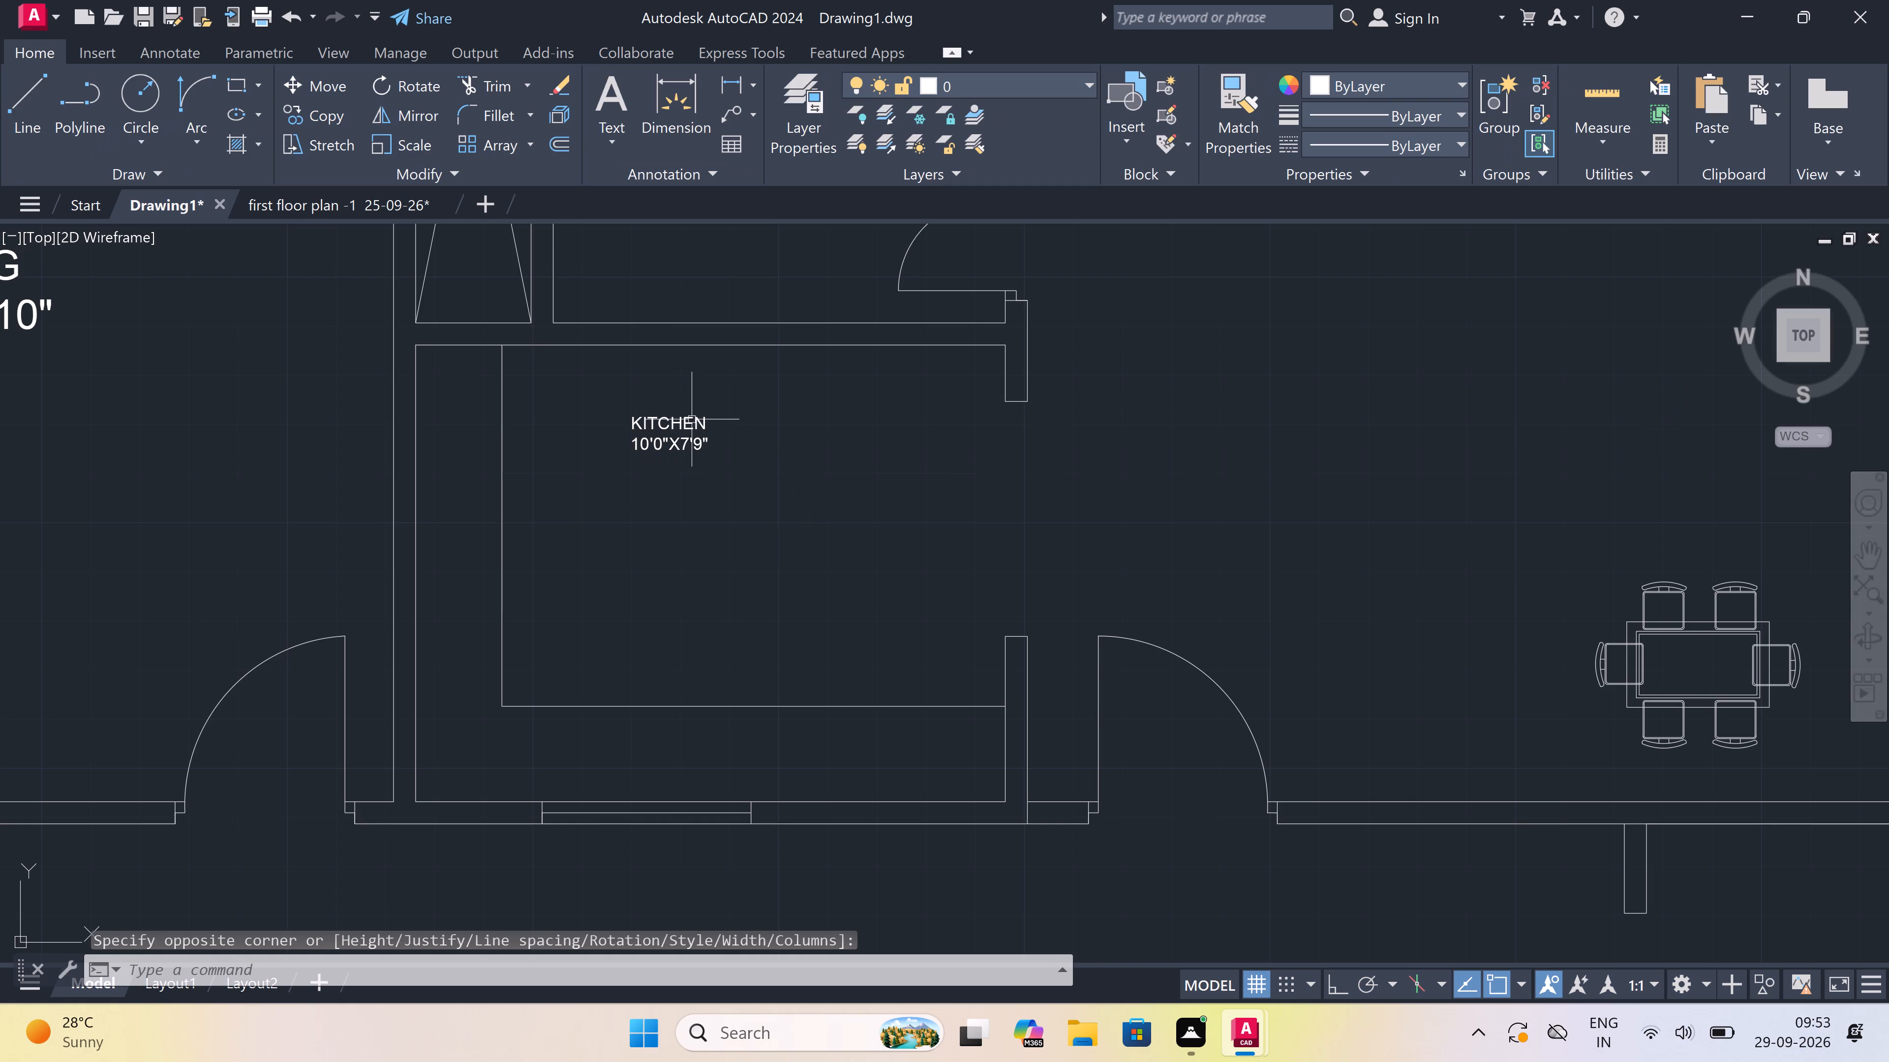
# Set the text height of the KITCHEN 10'0"X7'9" label to 6".
pyautogui.click(692, 419)
pyautogui.moveTo(713, 463); pyautogui.dragTo(713, 468, button='right')
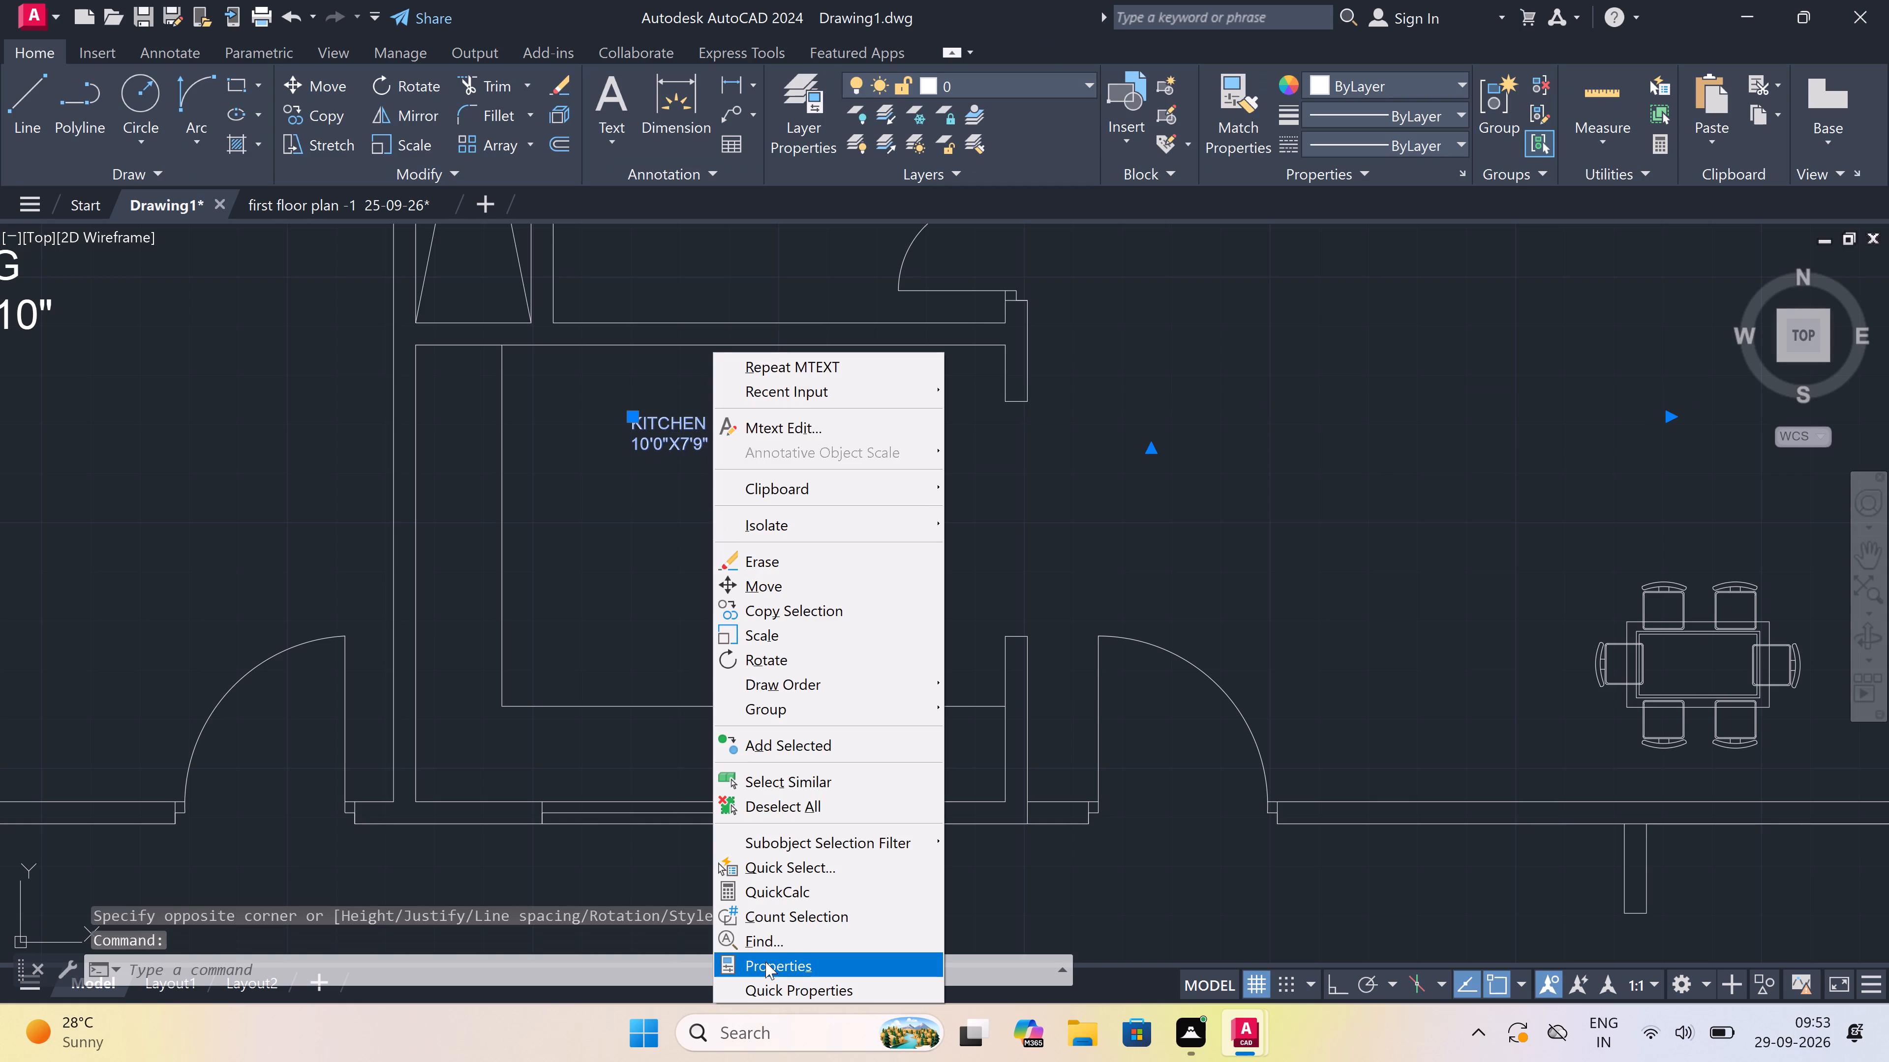
pyautogui.click(765, 960)
pyautogui.moveTo(212, 556); pyautogui.dragTo(208, 548)
pyautogui.press('BackSpace')
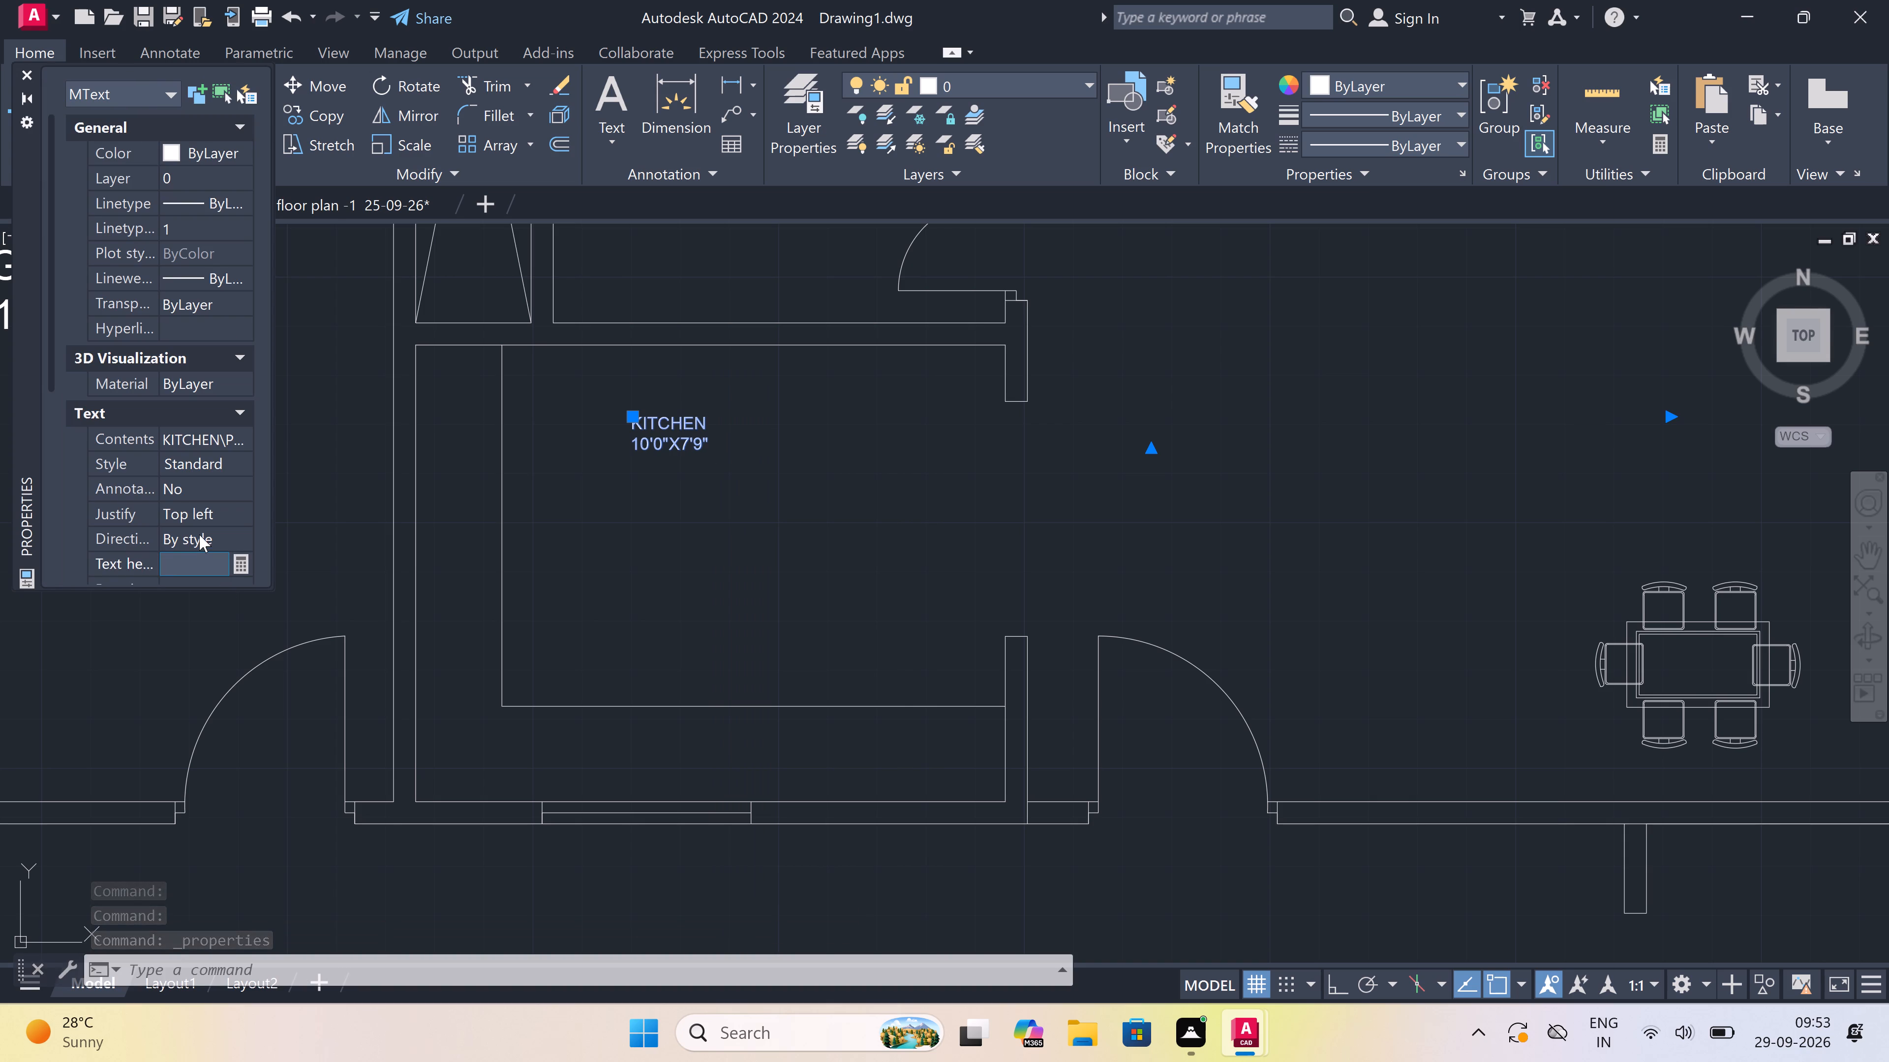
pyautogui.press('6')
pyautogui.hotkey('shift', '"')
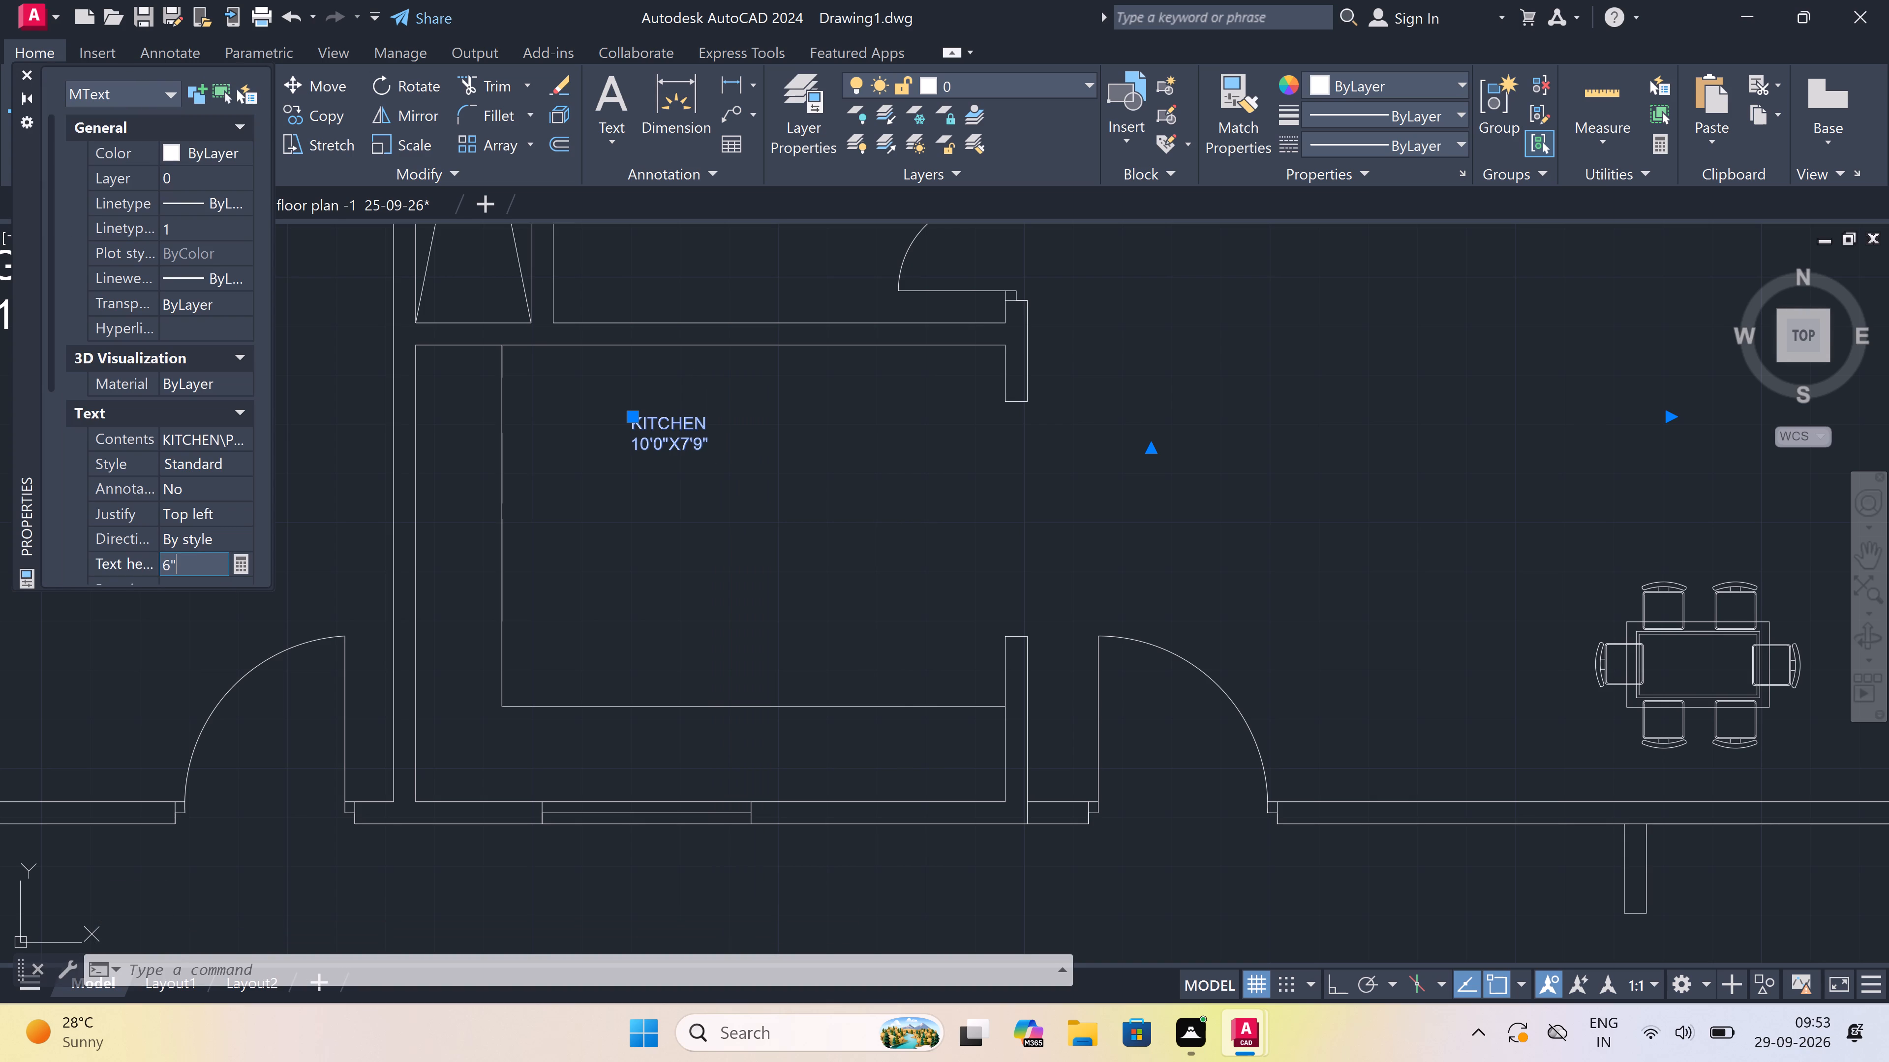
pyautogui.click(692, 534)
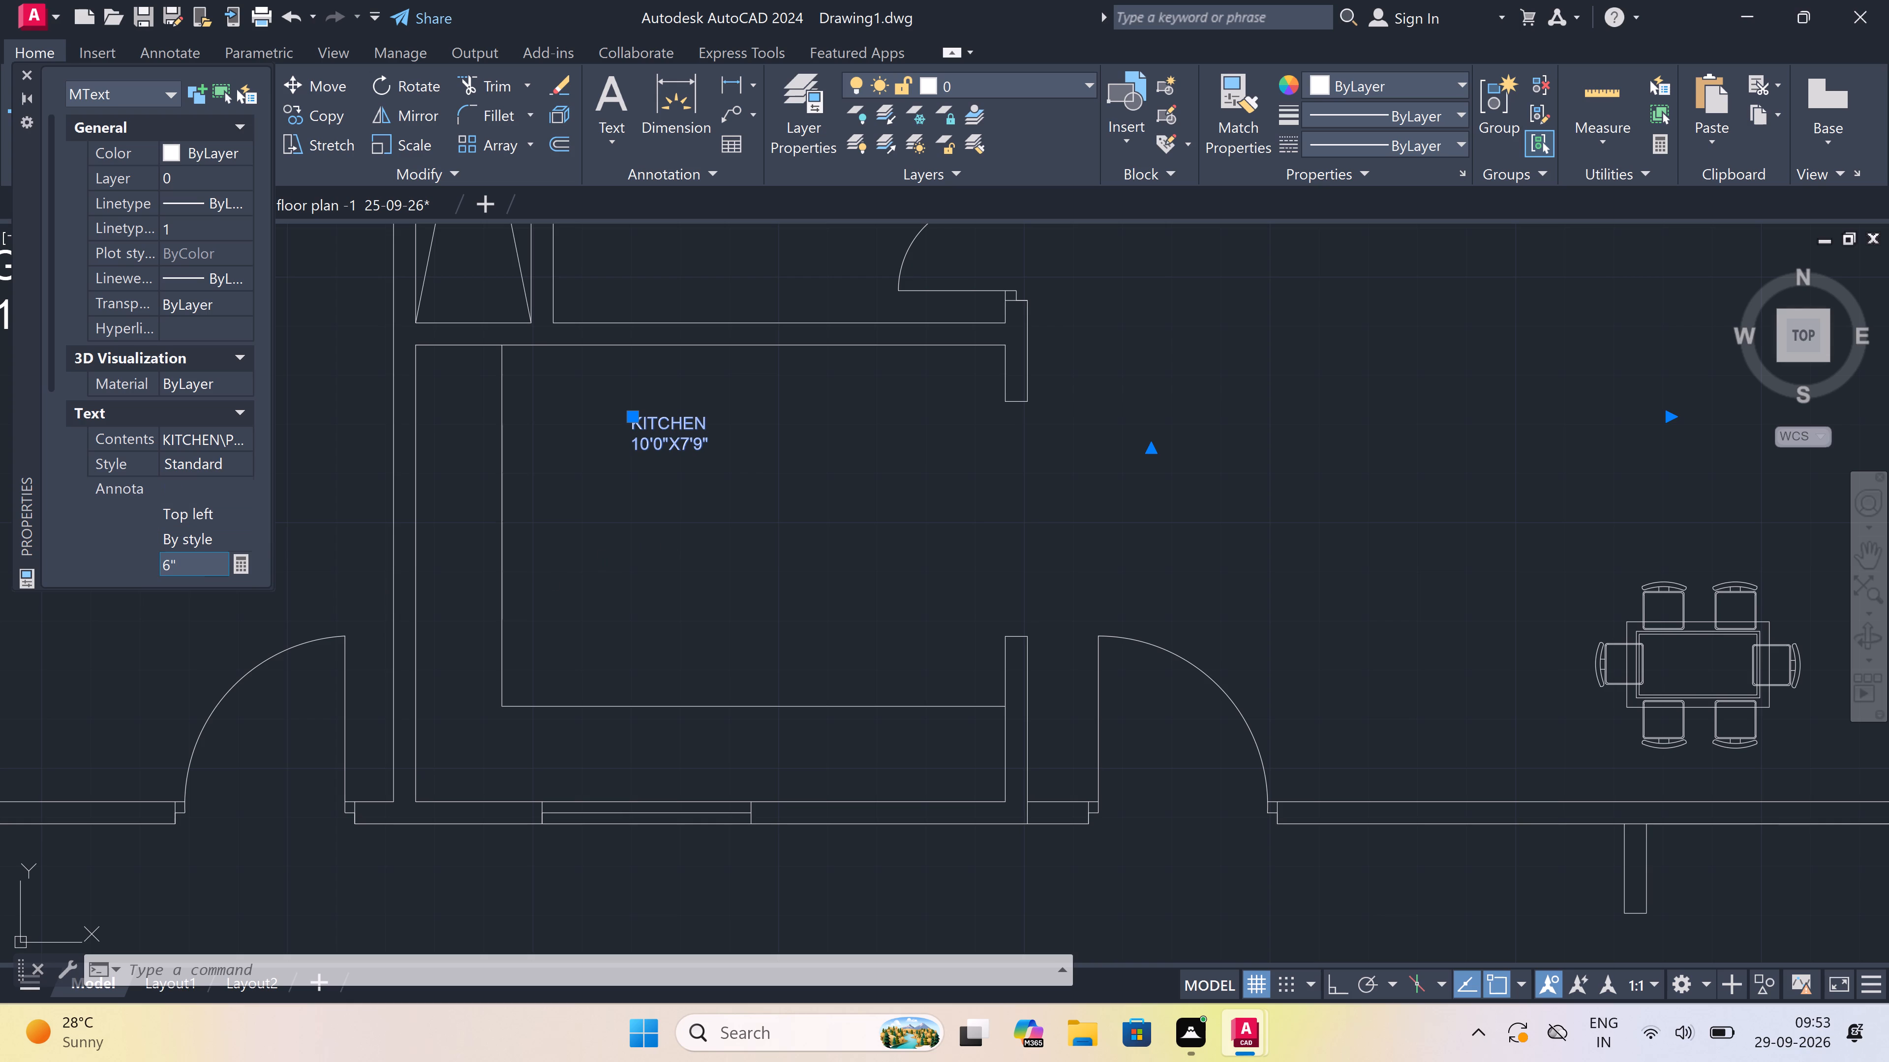
pyautogui.press('Escape')
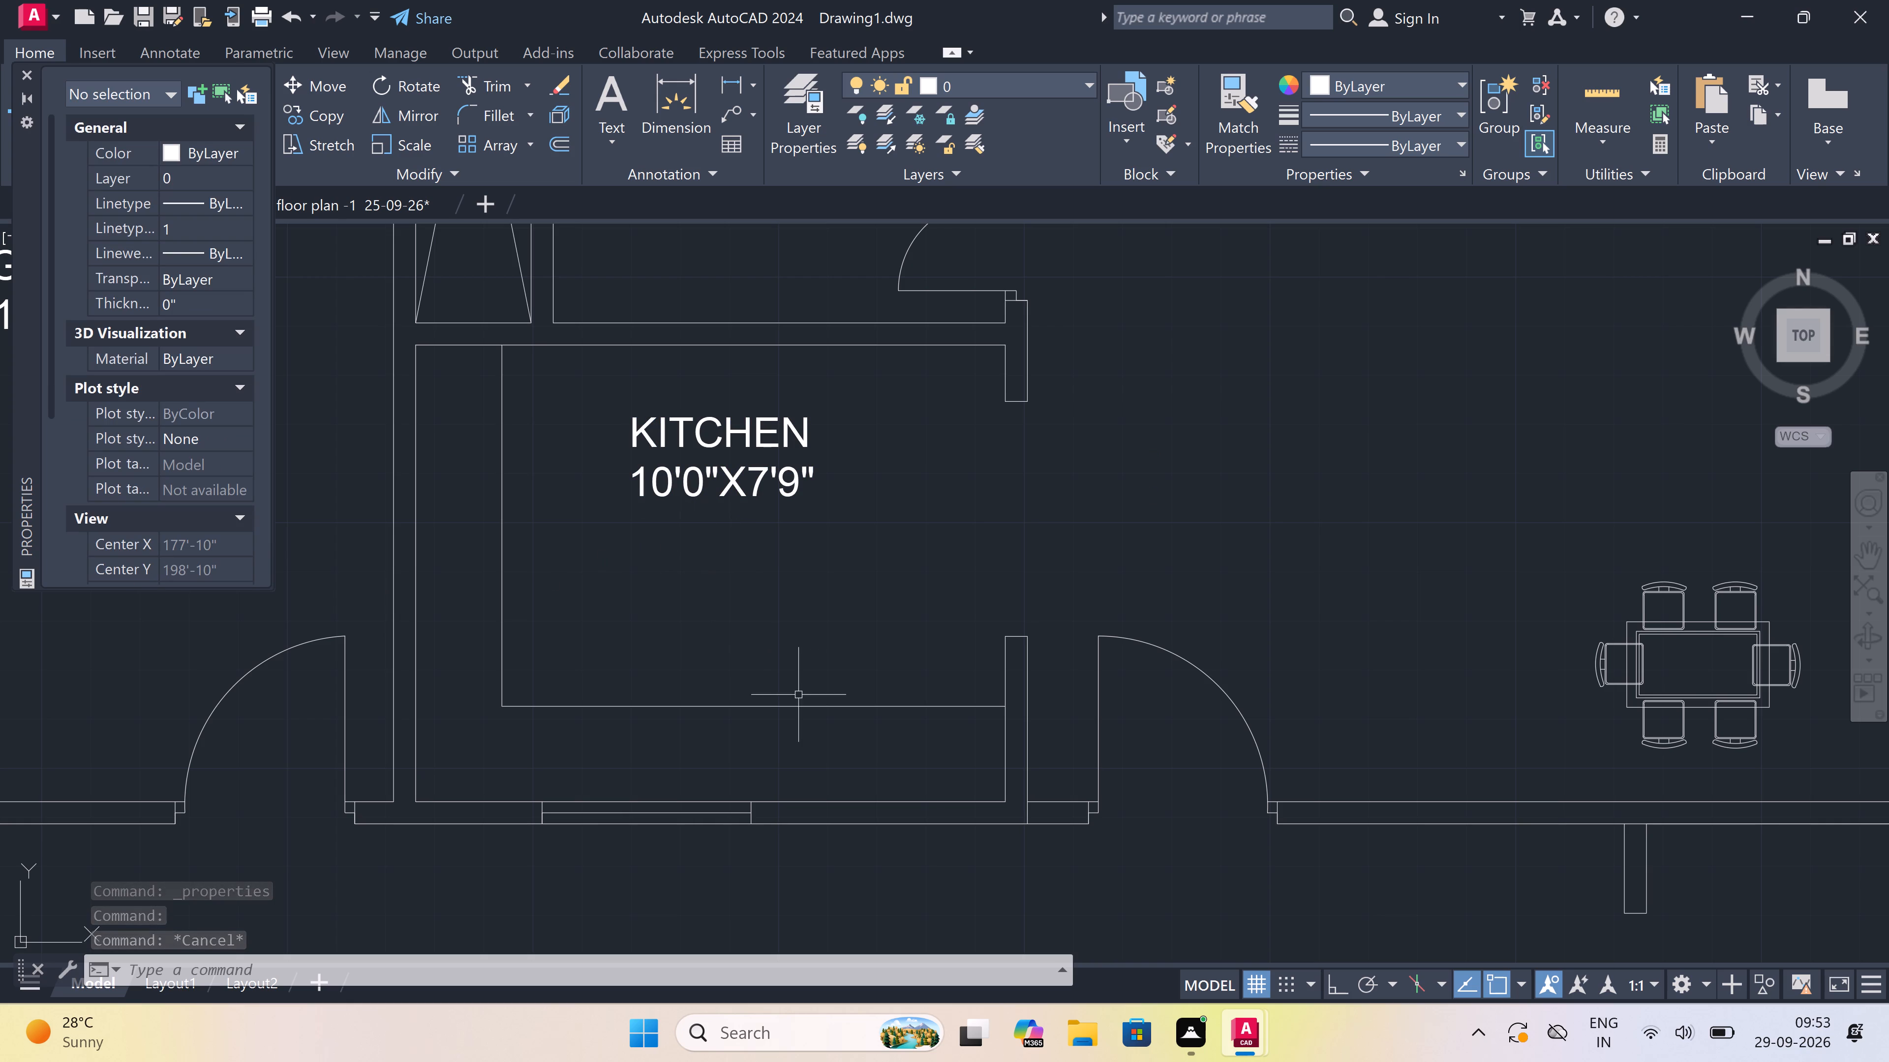
# Trim the stray wall line crossing the south wall at the 10'0"X7'9" kitchen's southeast corner.
pyautogui.write('TR')
pyautogui.press('space')
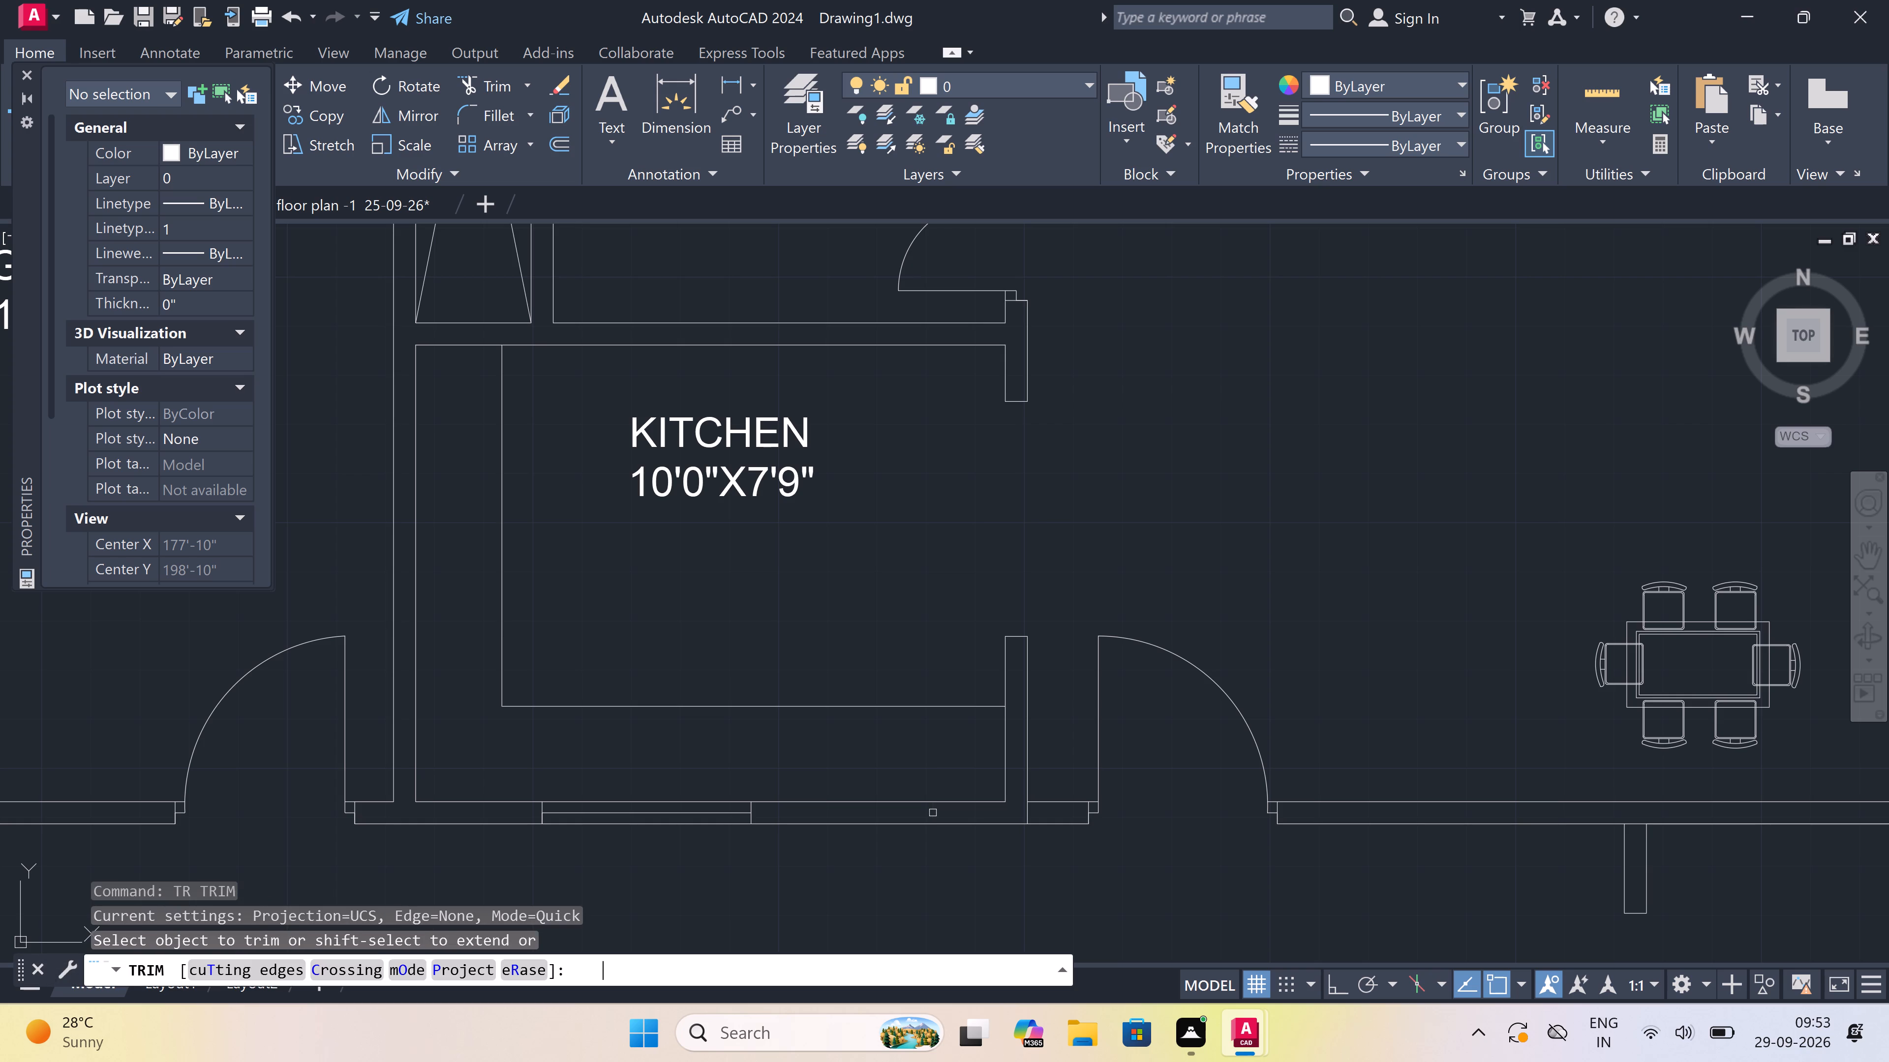
pyautogui.click(1028, 811)
pyautogui.scroll(-2, 945, 799)
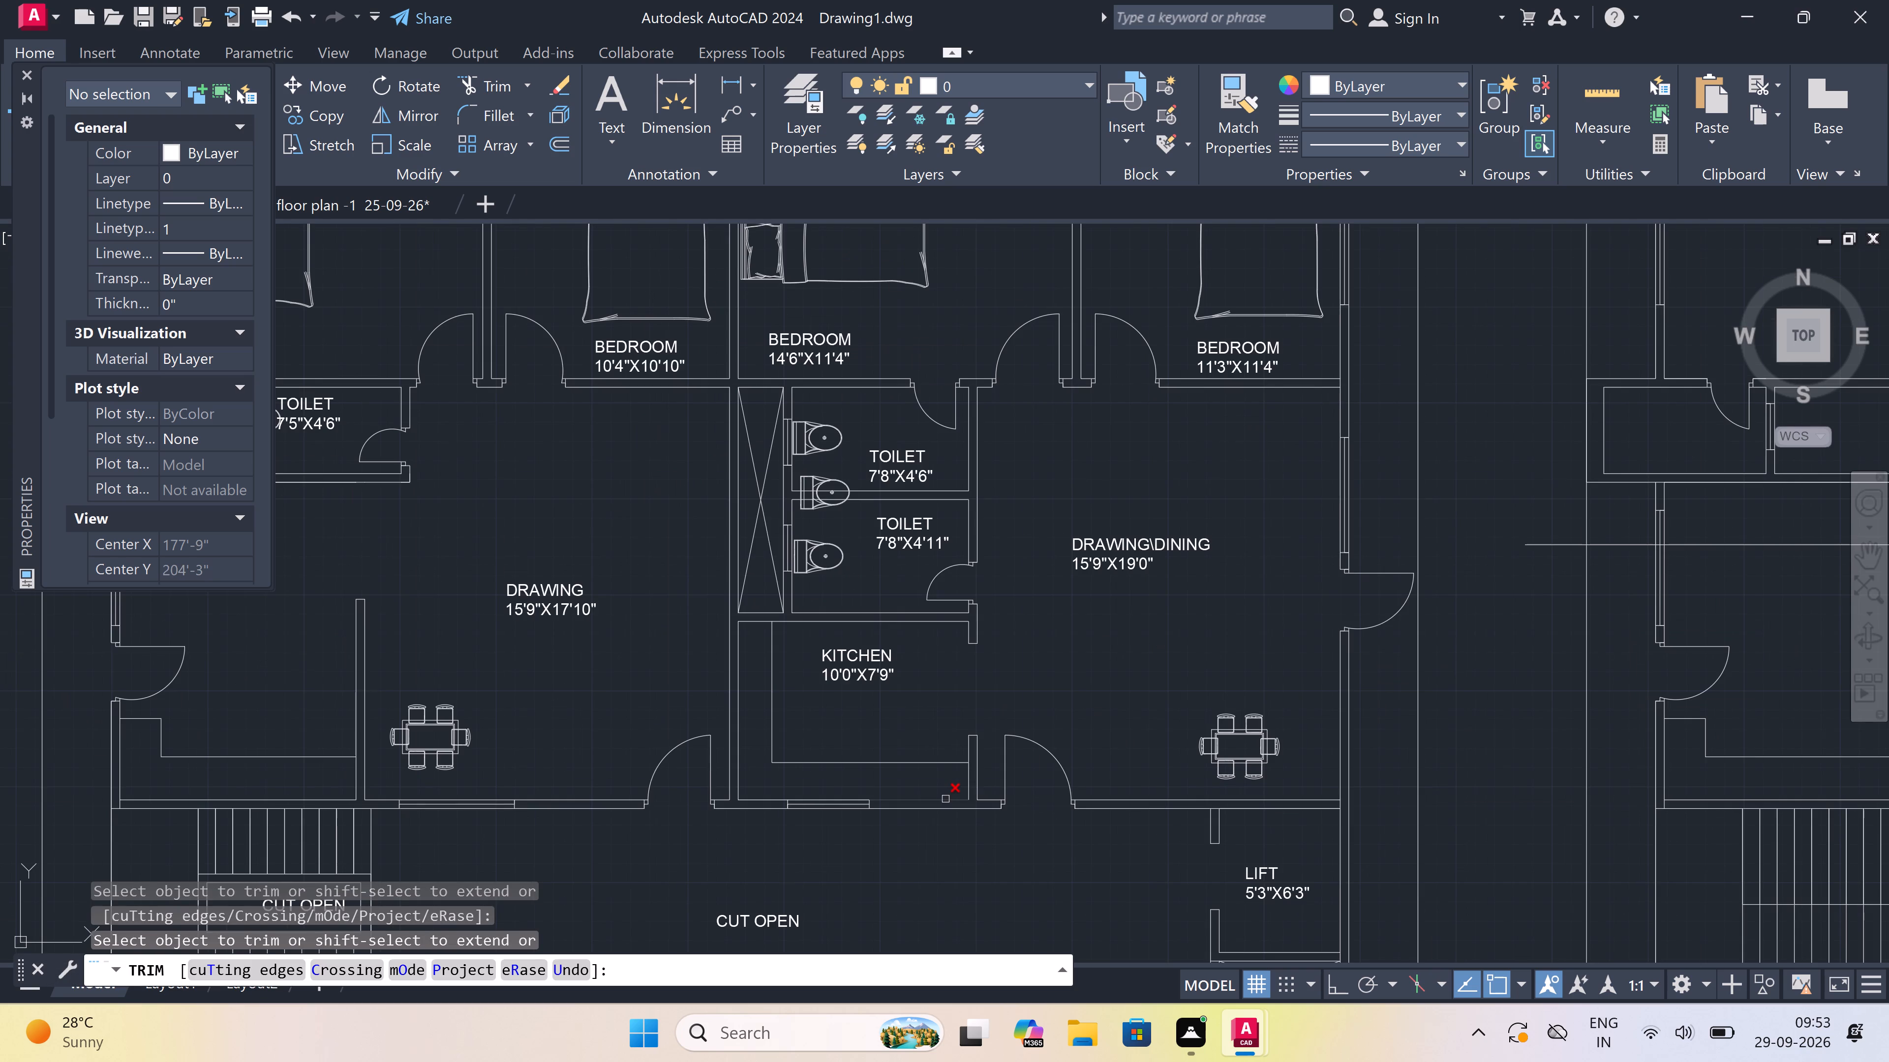
pyautogui.scroll(1, 951, 738)
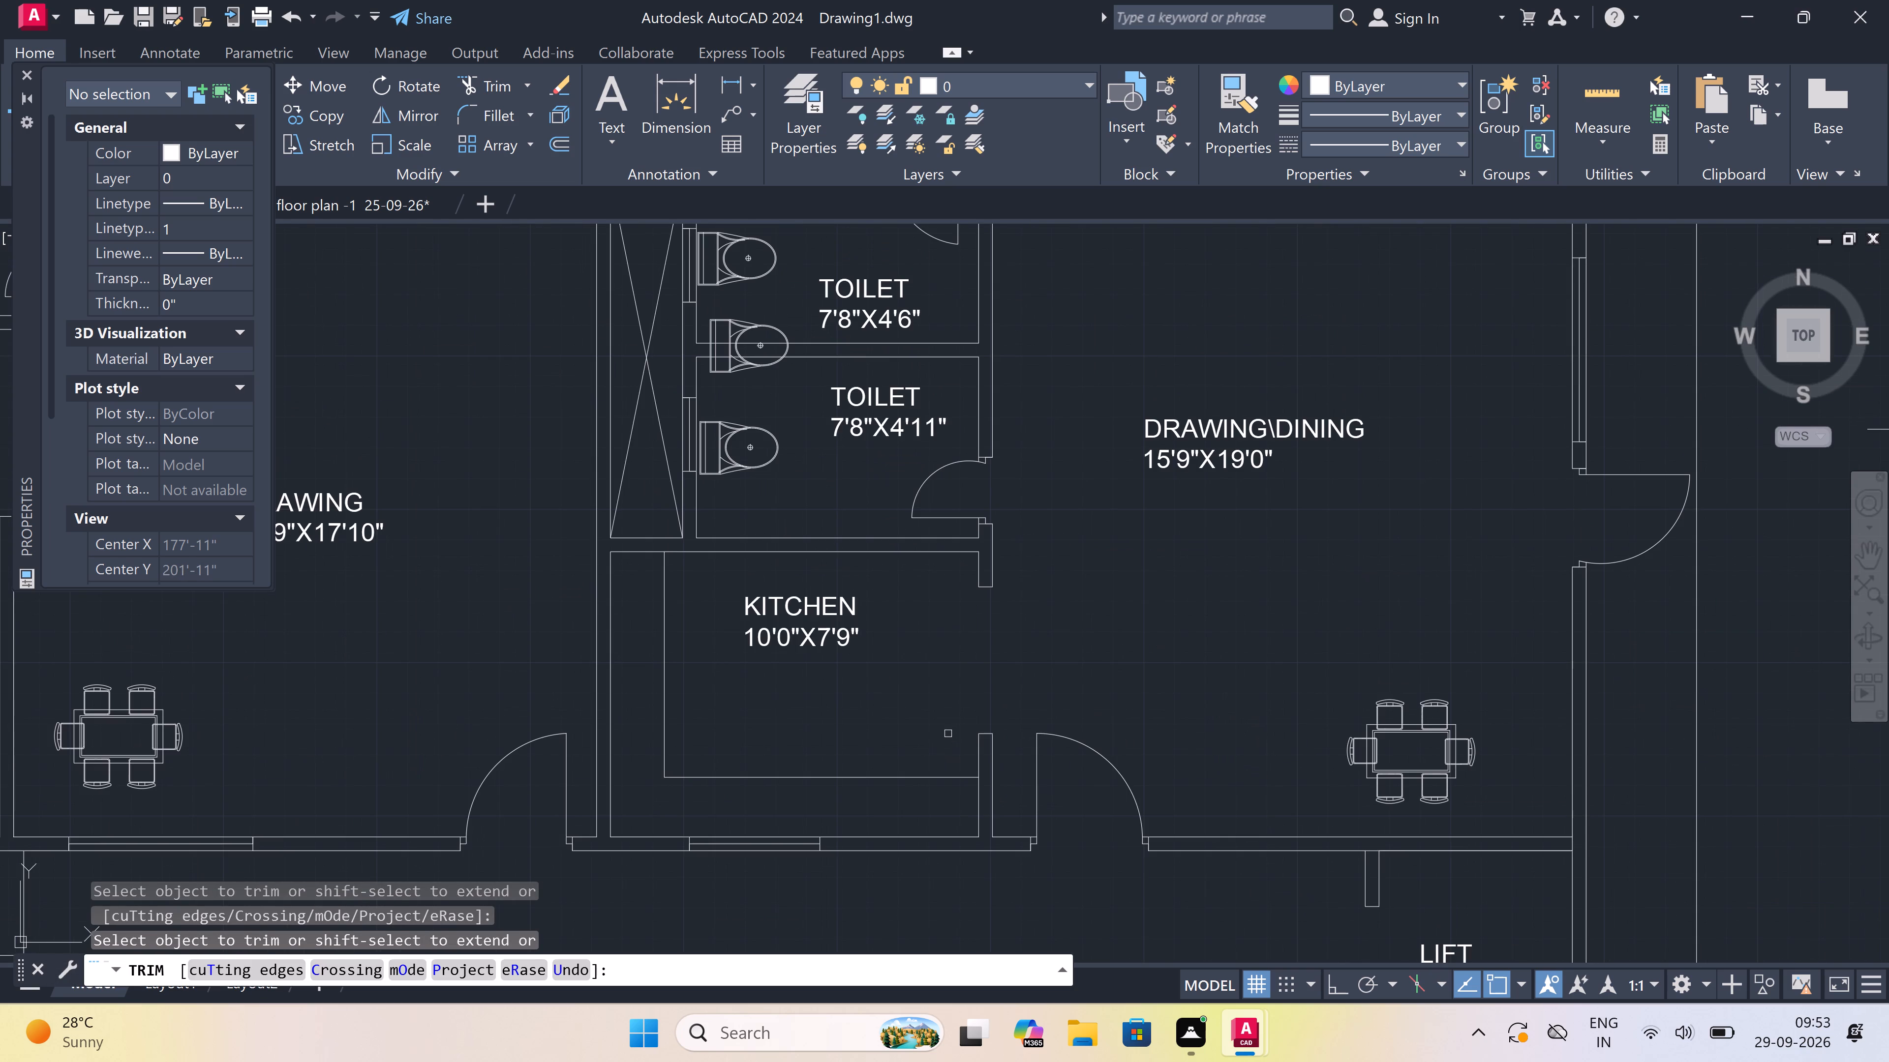
pyautogui.press('Escape')
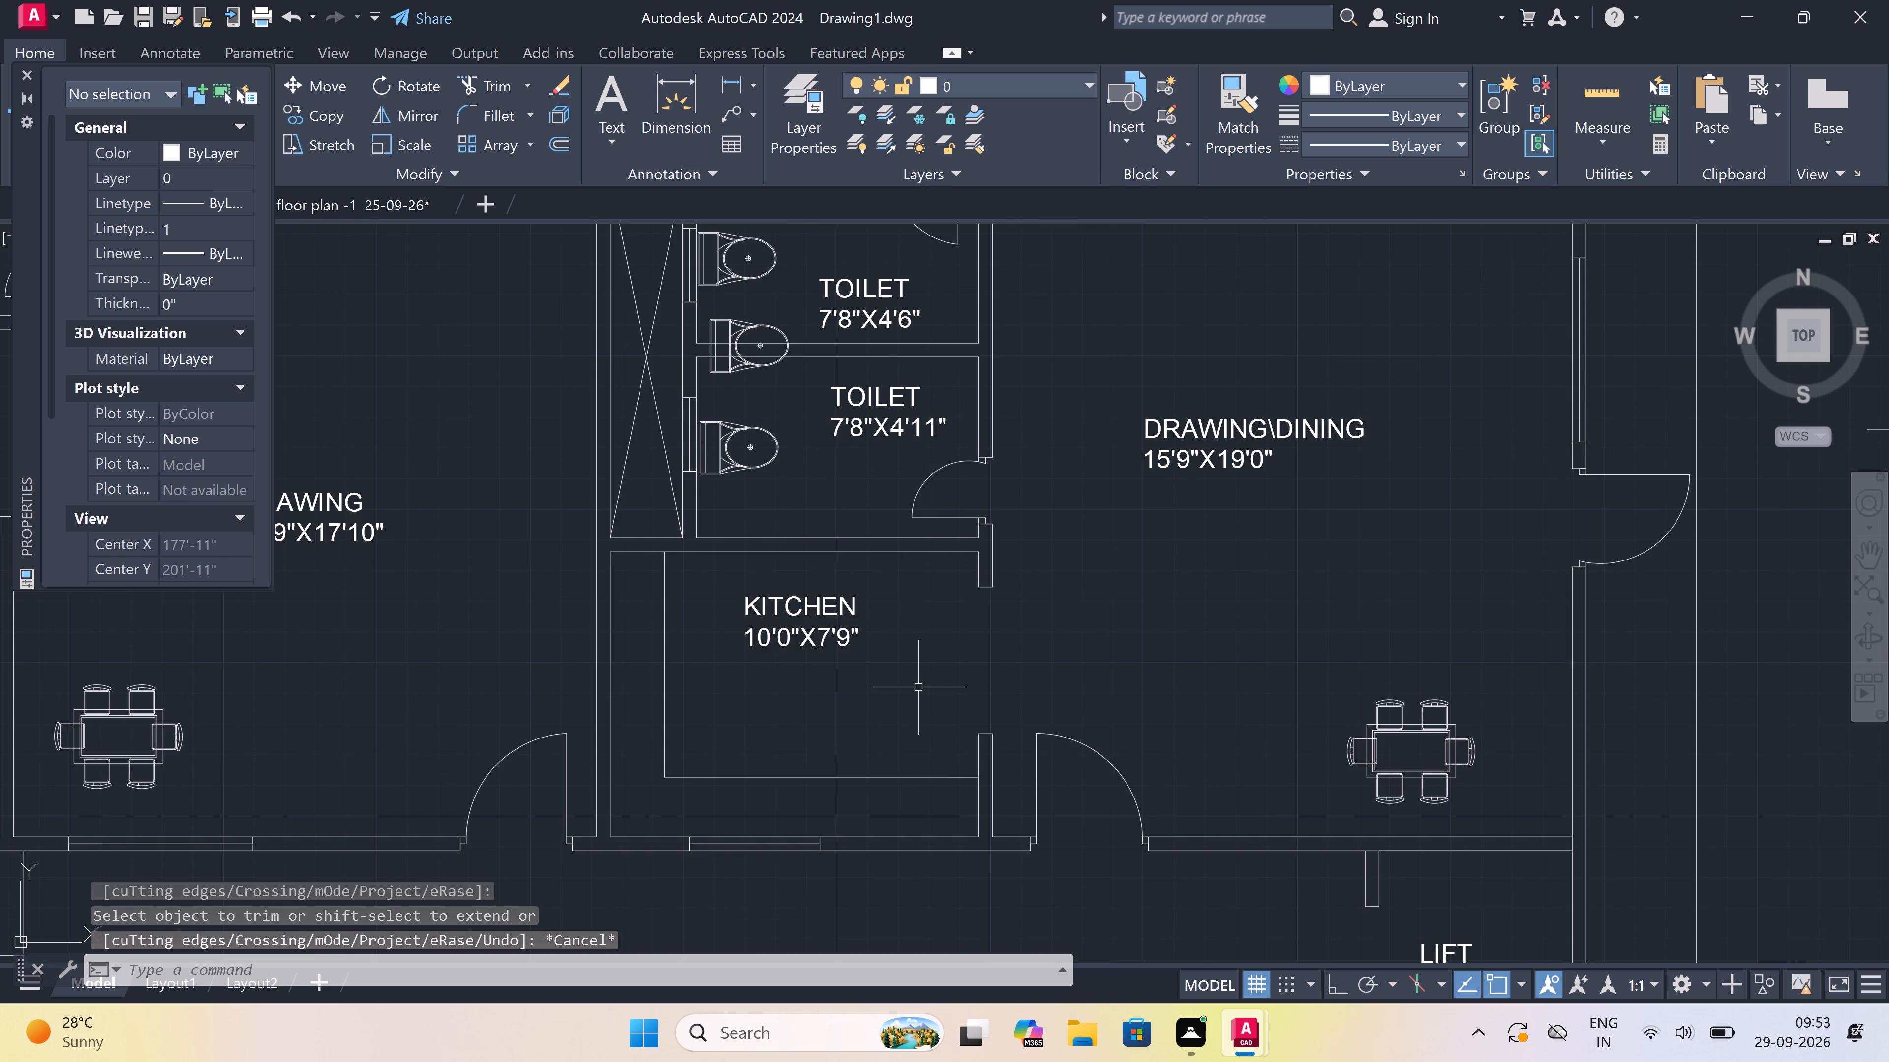
# Erase the extra WC overlapping the wall between the 7'8"X4'6" and 7'8"X4'11" toilets.
pyautogui.scroll(-2, 878, 688)
pyautogui.scroll(1, 876, 688)
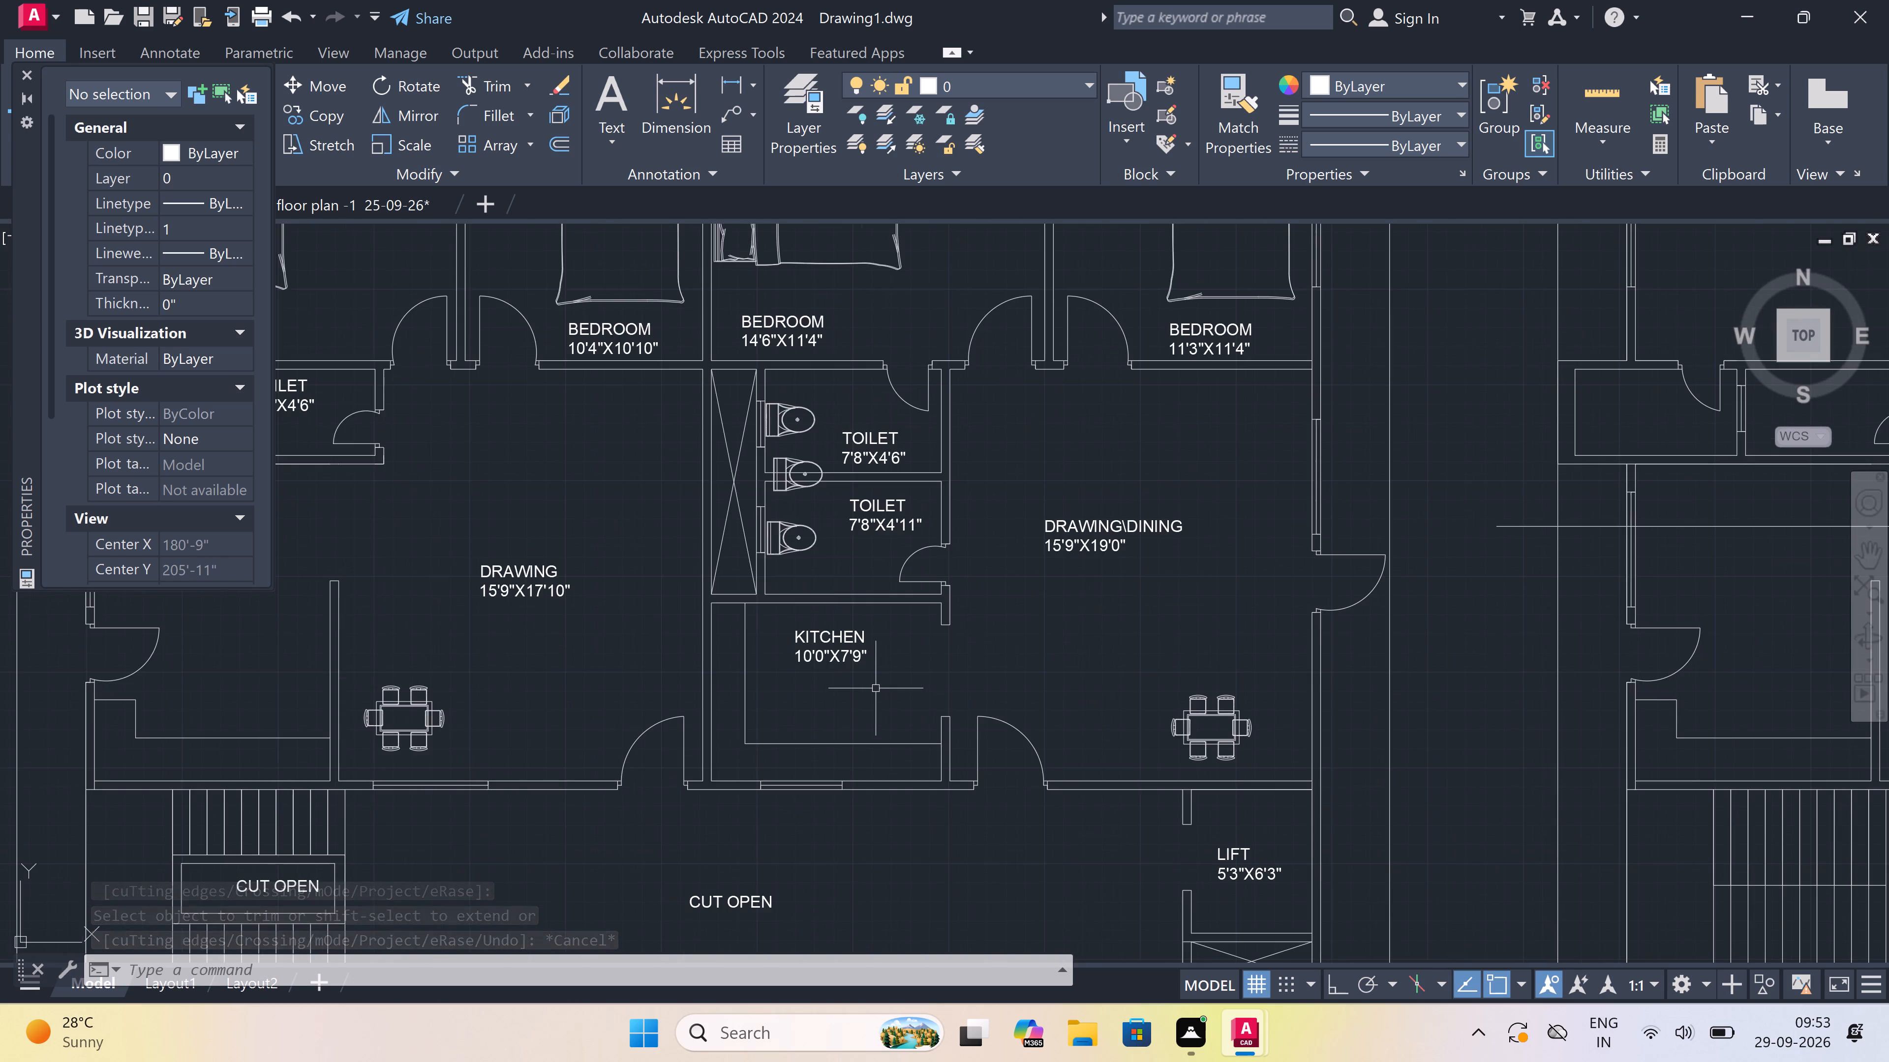
pyautogui.scroll(-2, 877, 688)
pyautogui.scroll(2, 882, 609)
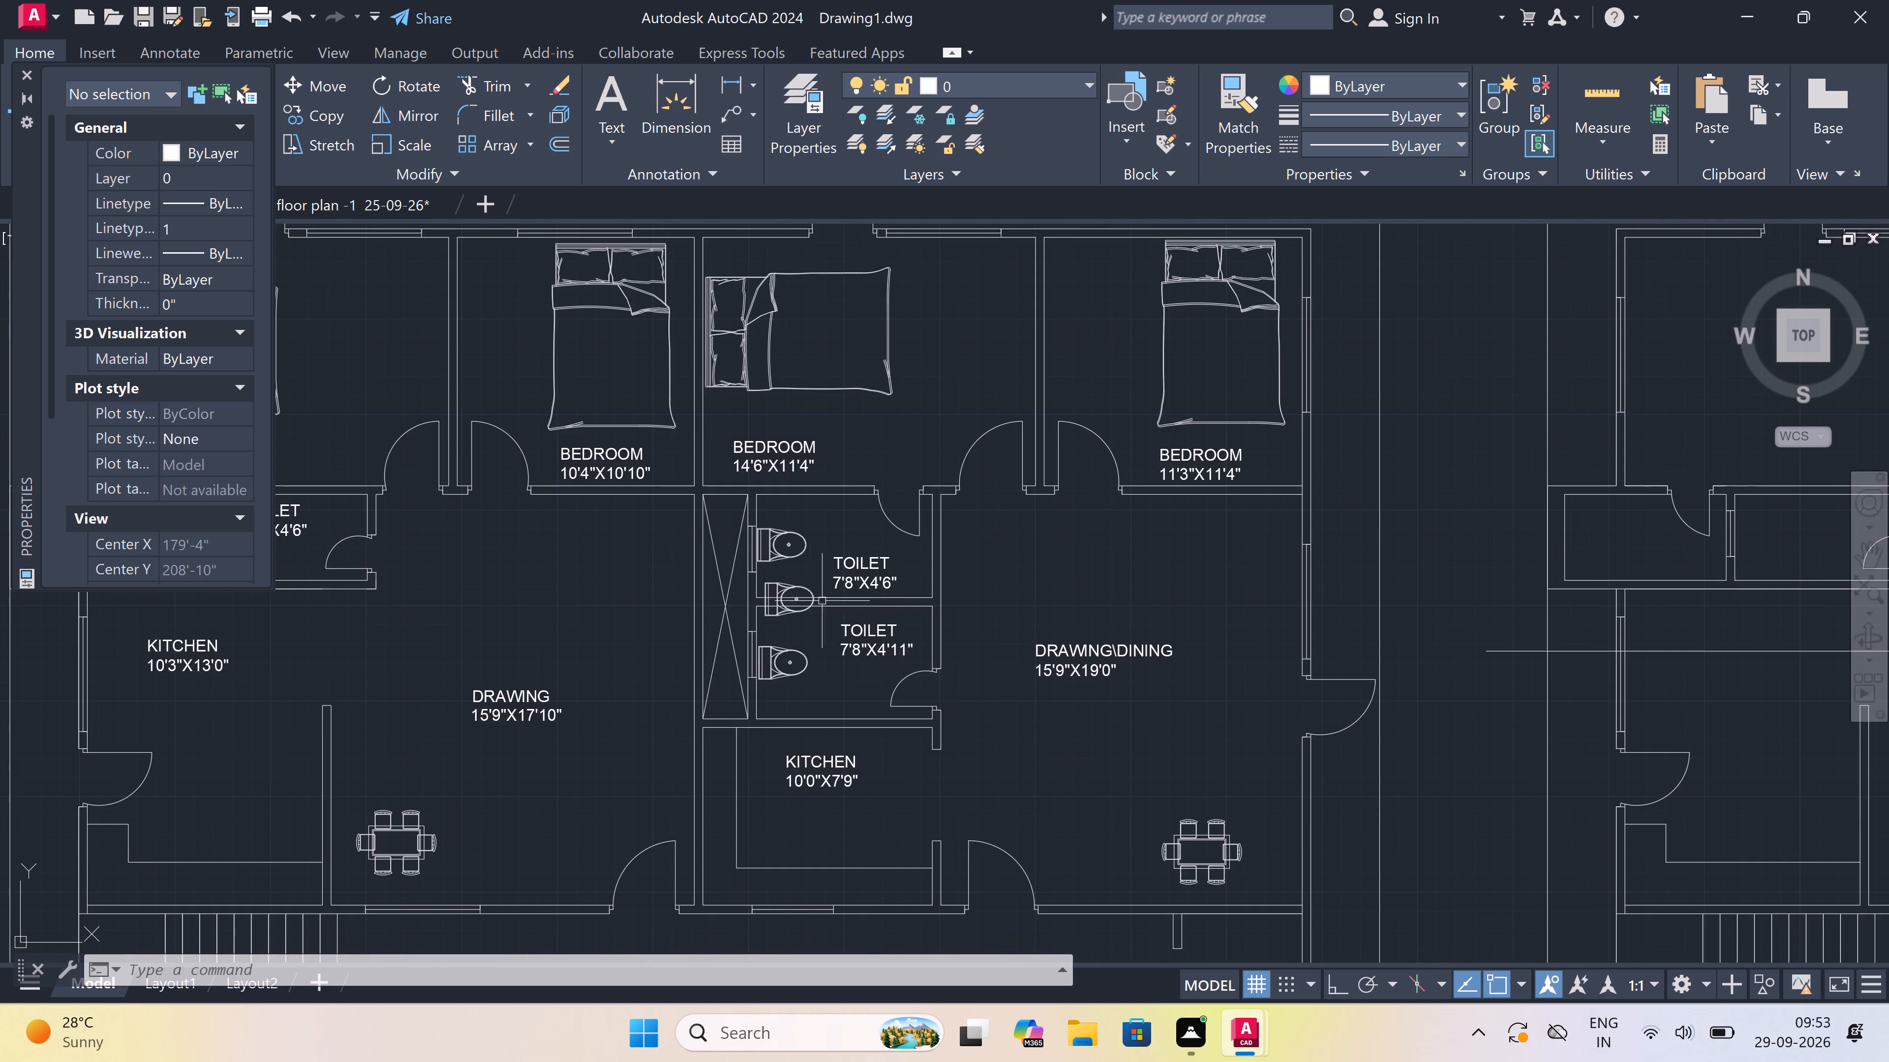
pyautogui.scroll(4, 811, 586)
pyautogui.click(694, 577)
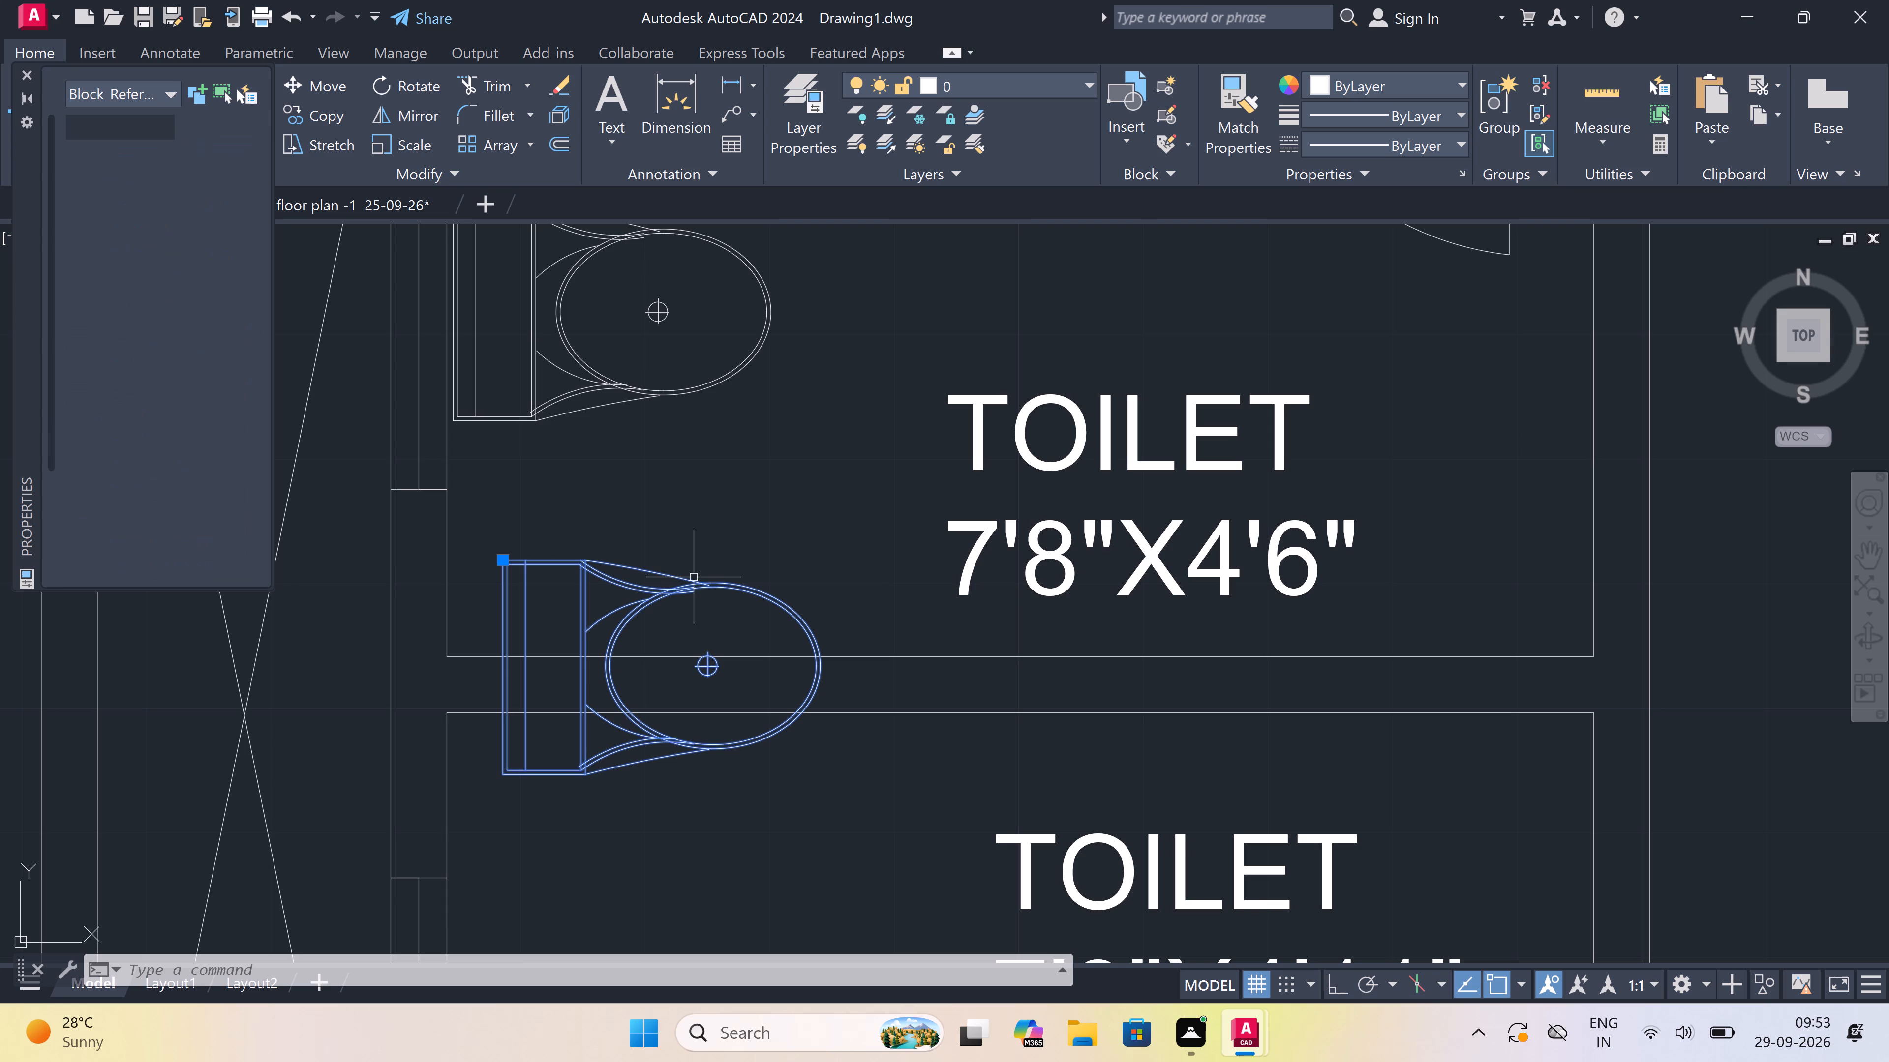
pyautogui.press('Delete')
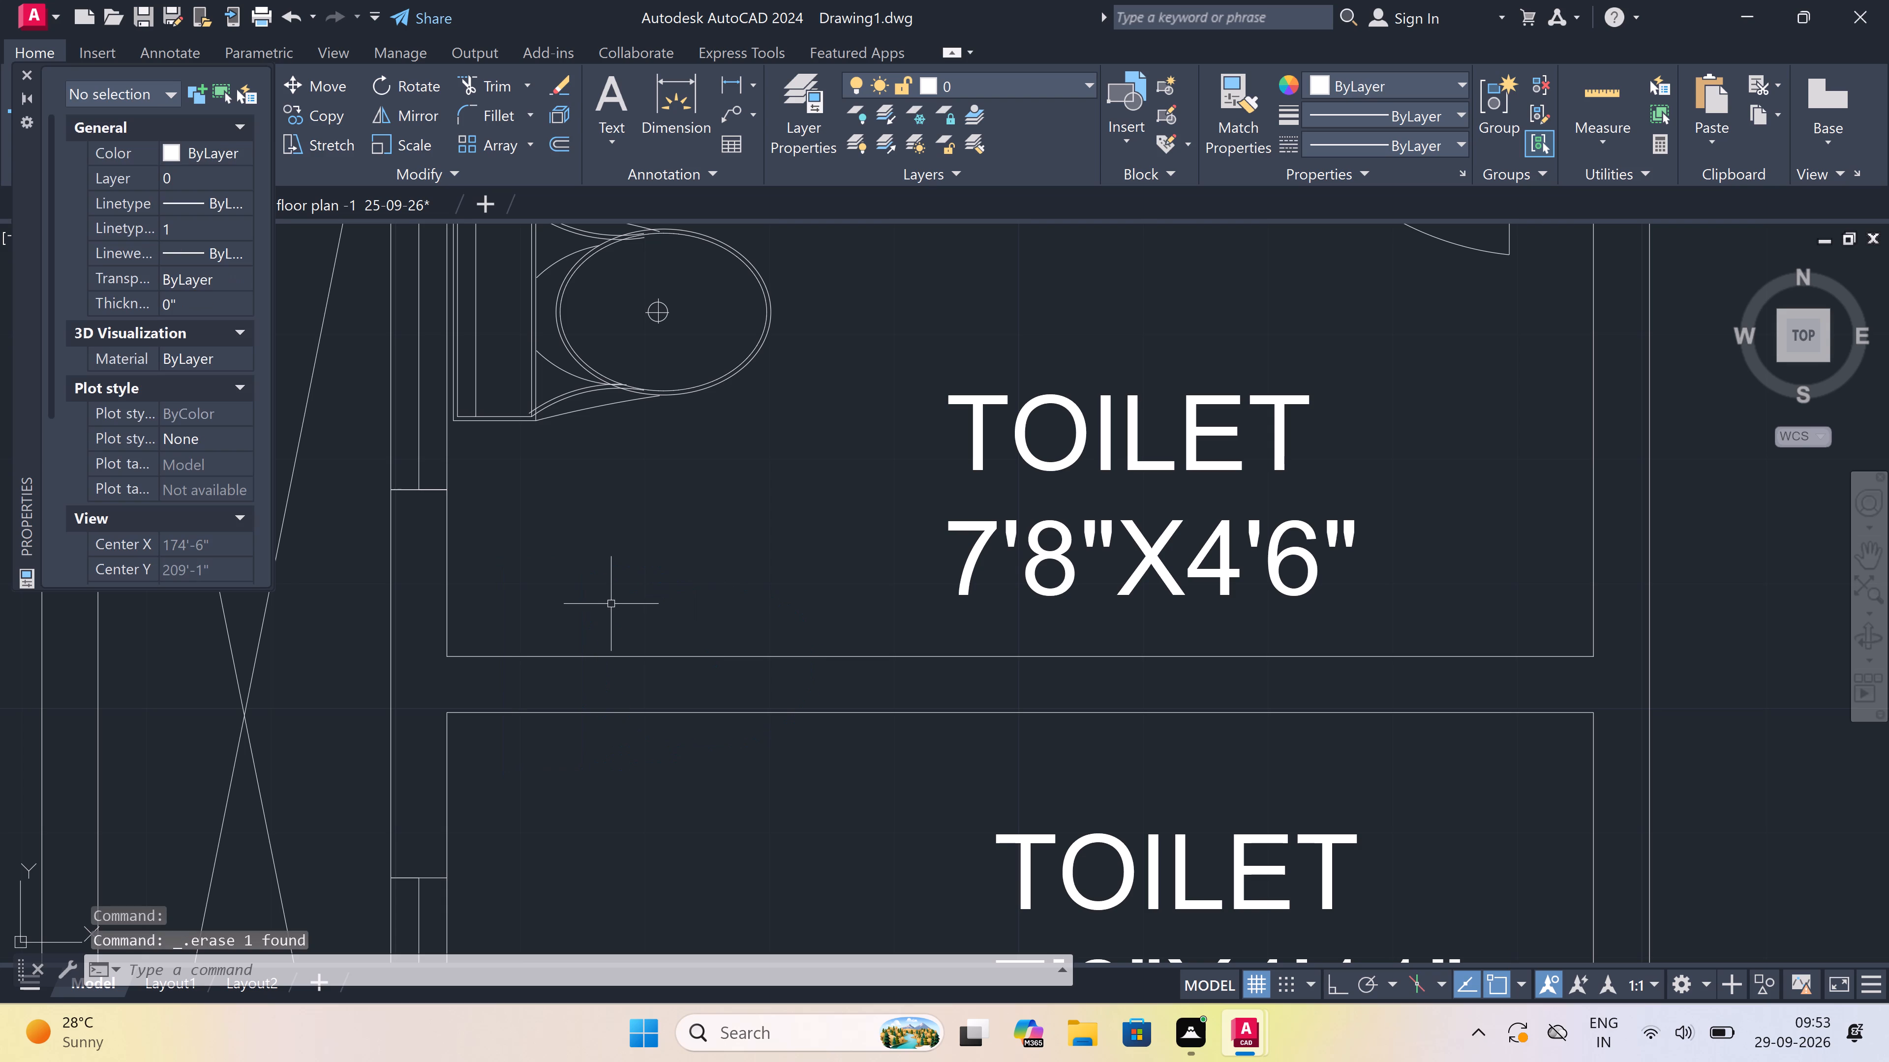
# Erase the leftover source bed and dining table set outside the sheet border, west of the first floor plan.
pyautogui.scroll(-6, 630, 578)
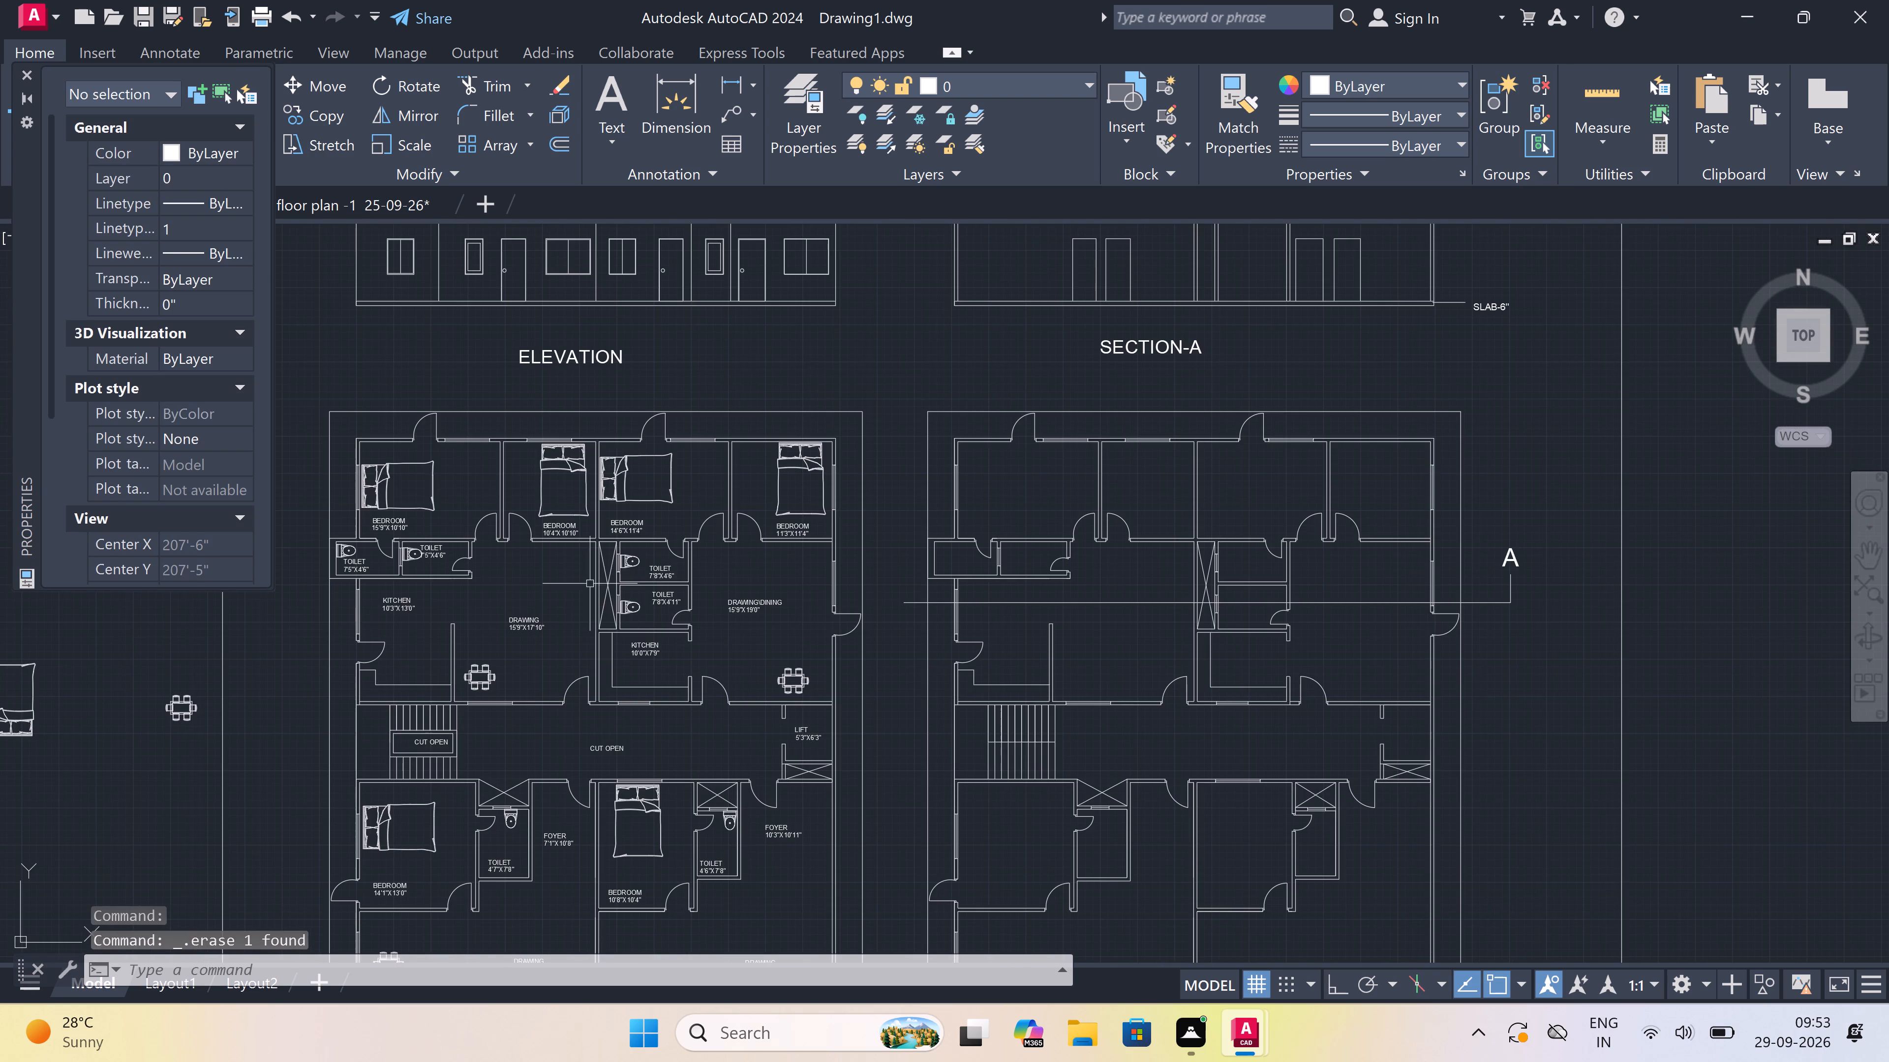
pyautogui.scroll(-2, 506, 588)
pyautogui.scroll(2, 478, 642)
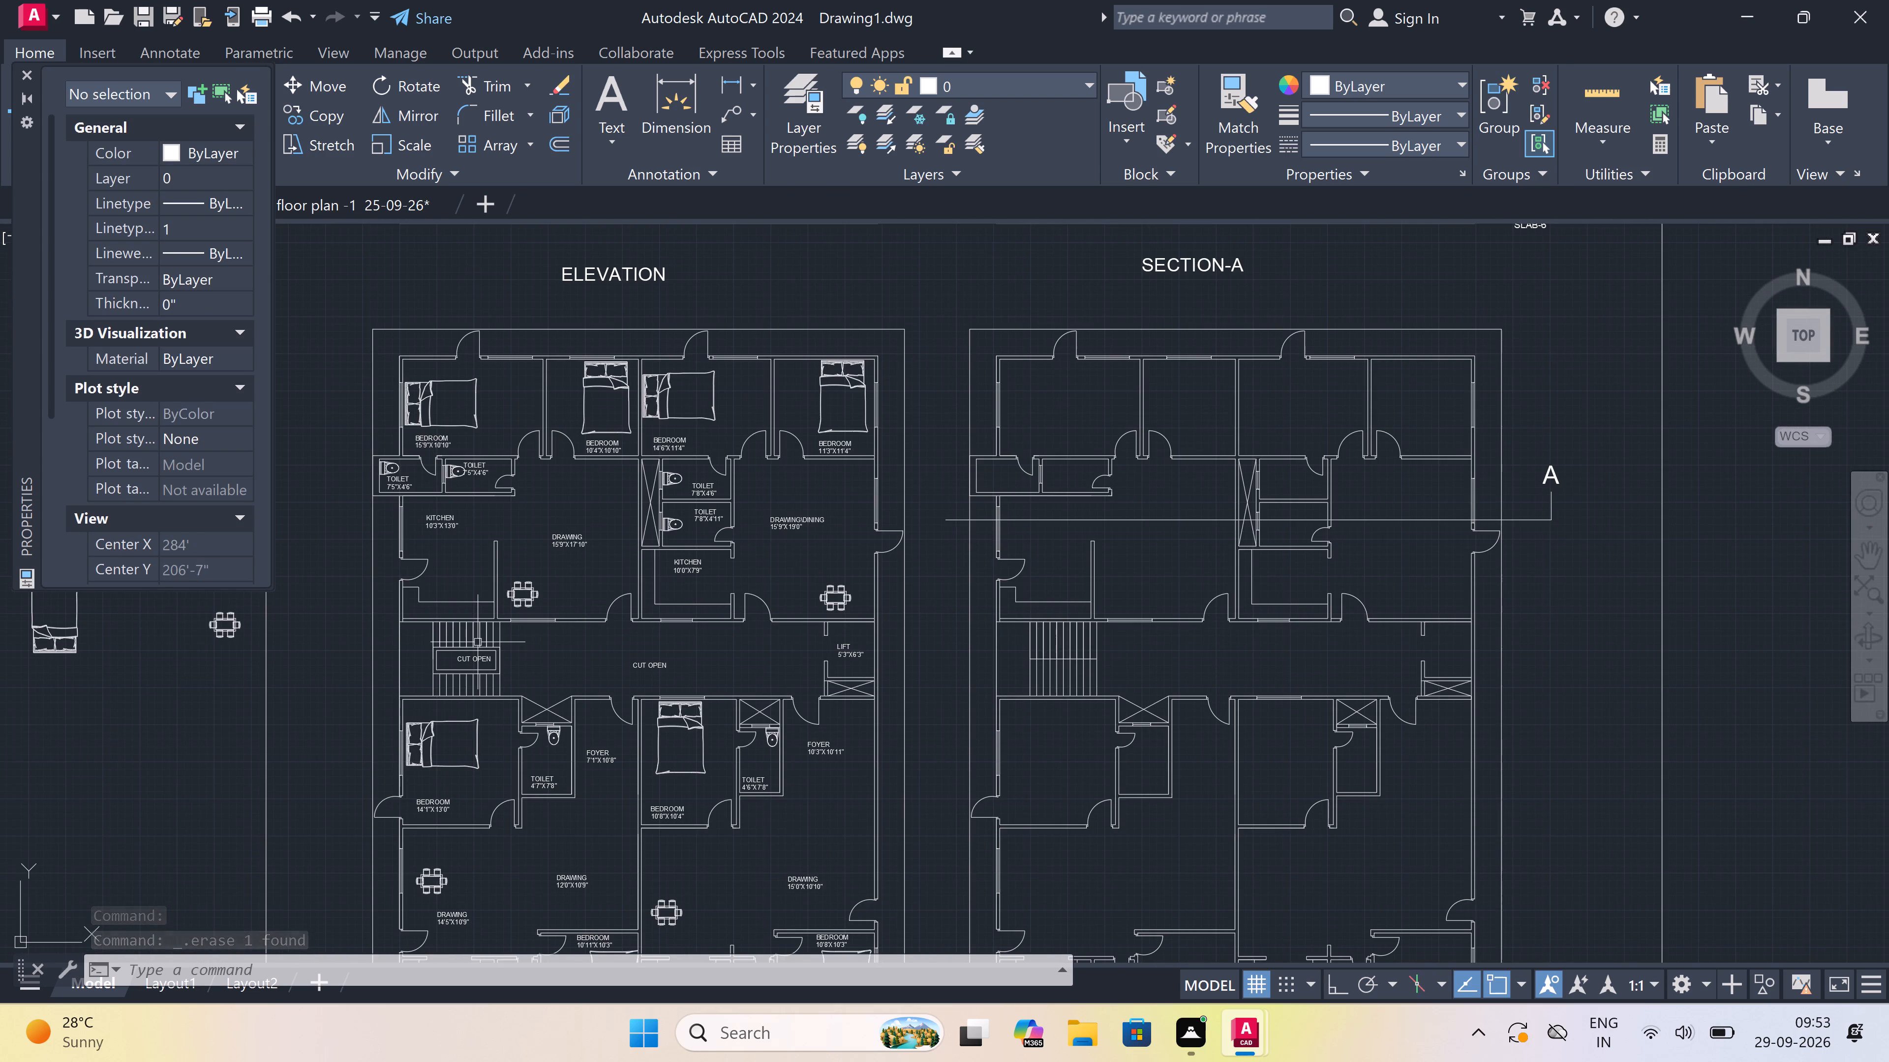
pyautogui.scroll(-3, 477, 642)
pyautogui.scroll(3, 382, 639)
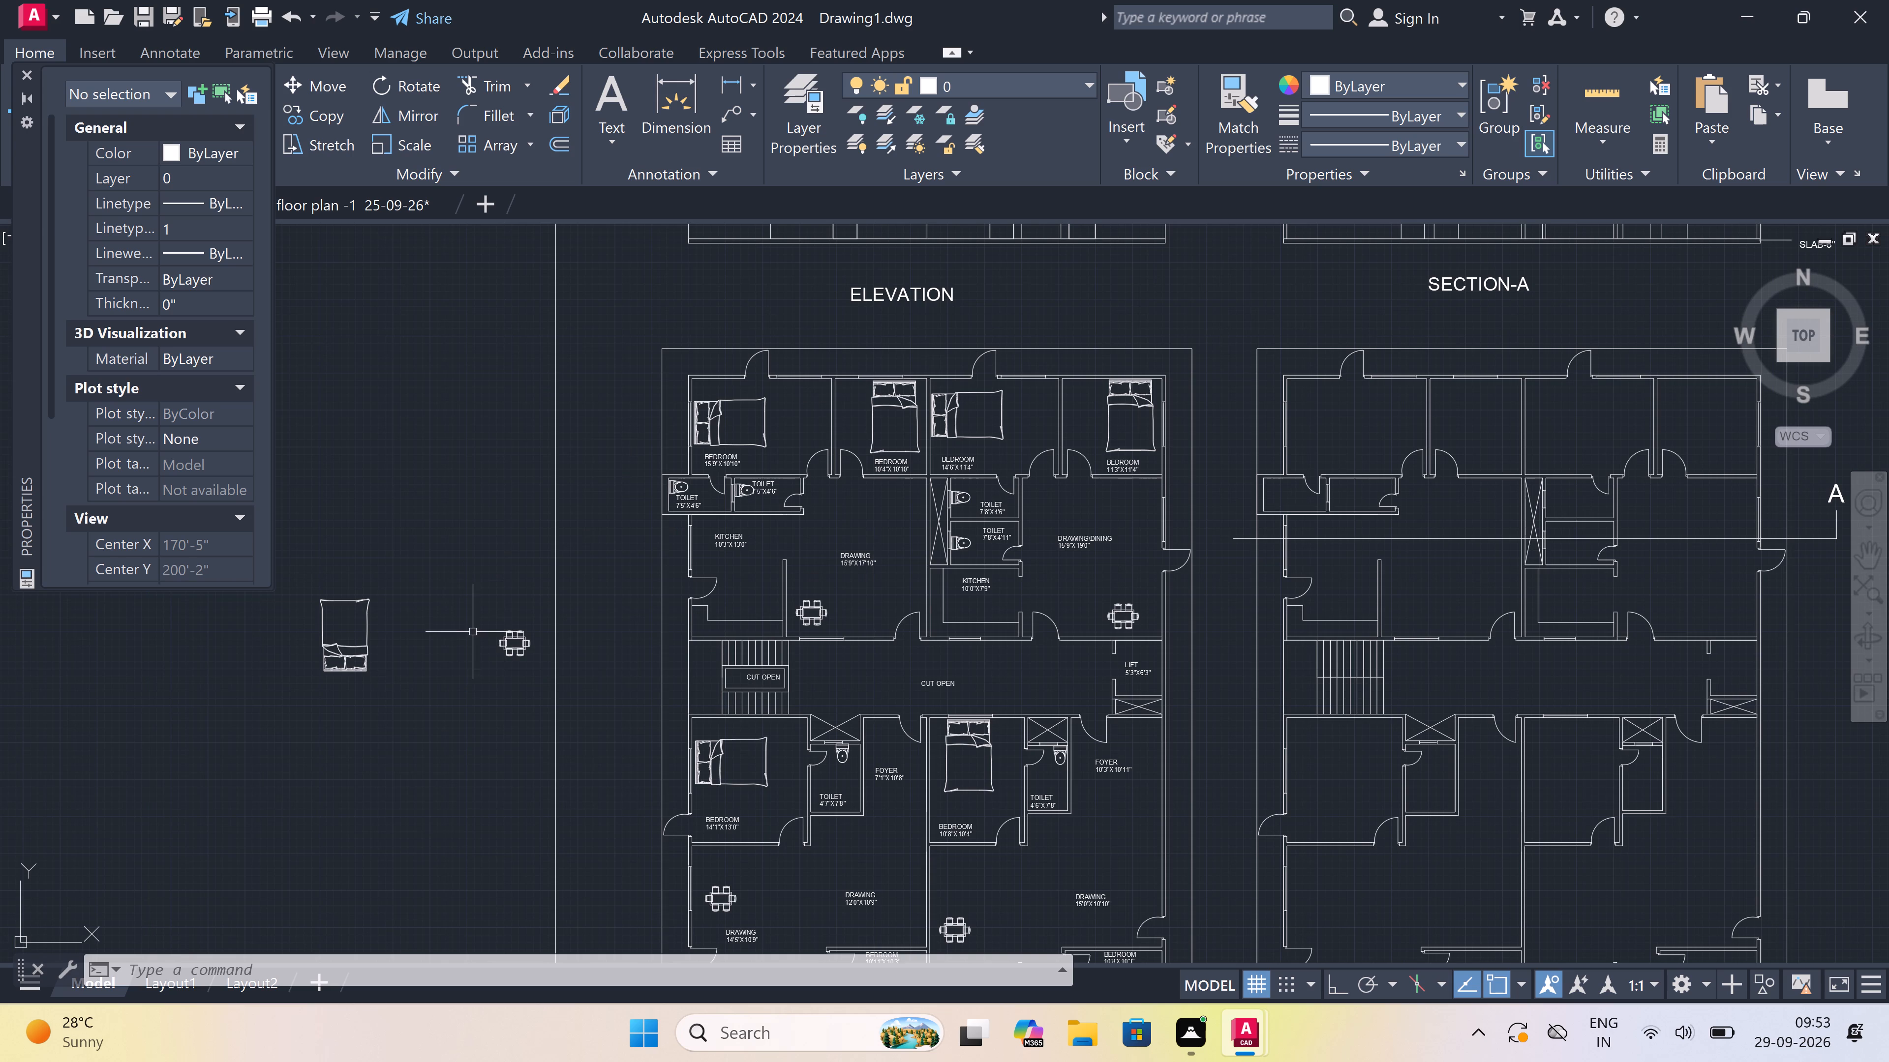
pyautogui.scroll(1, 474, 632)
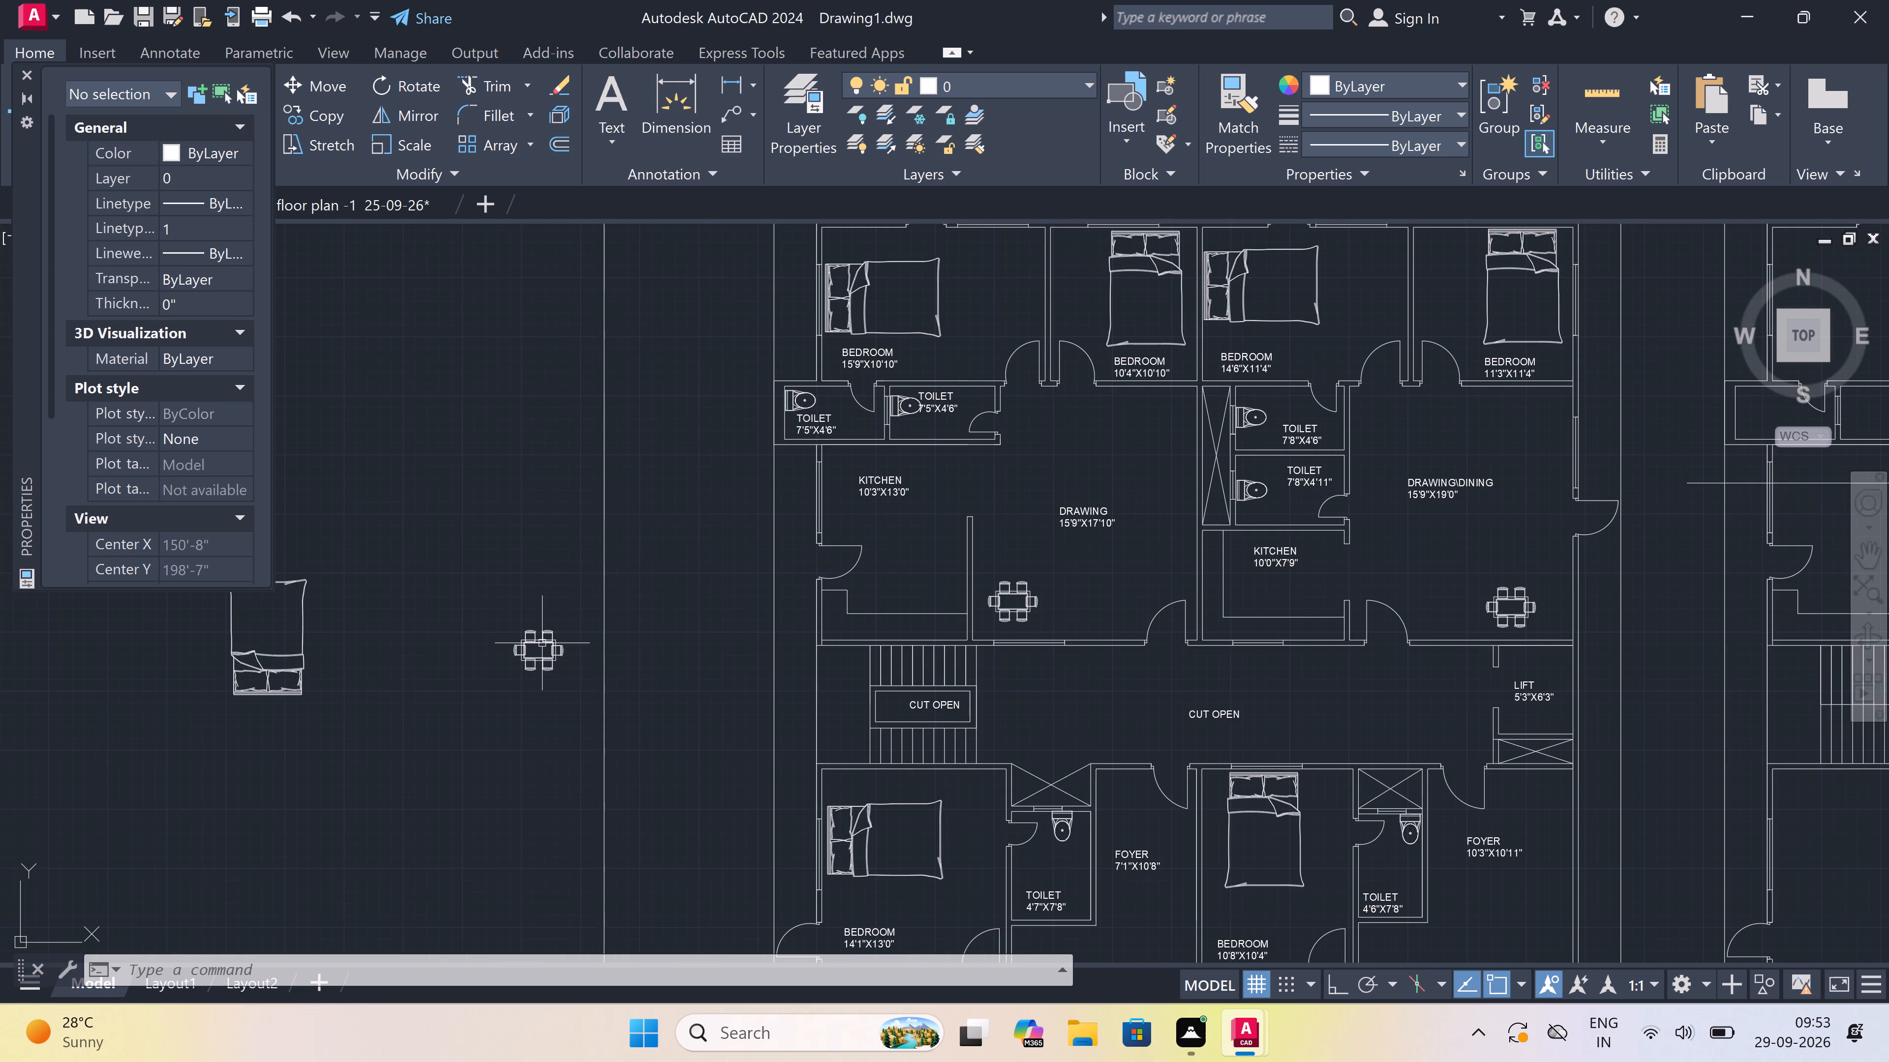
pyautogui.moveTo(597, 613); pyautogui.dragTo(594, 619)
pyautogui.scroll(-2, 402, 774)
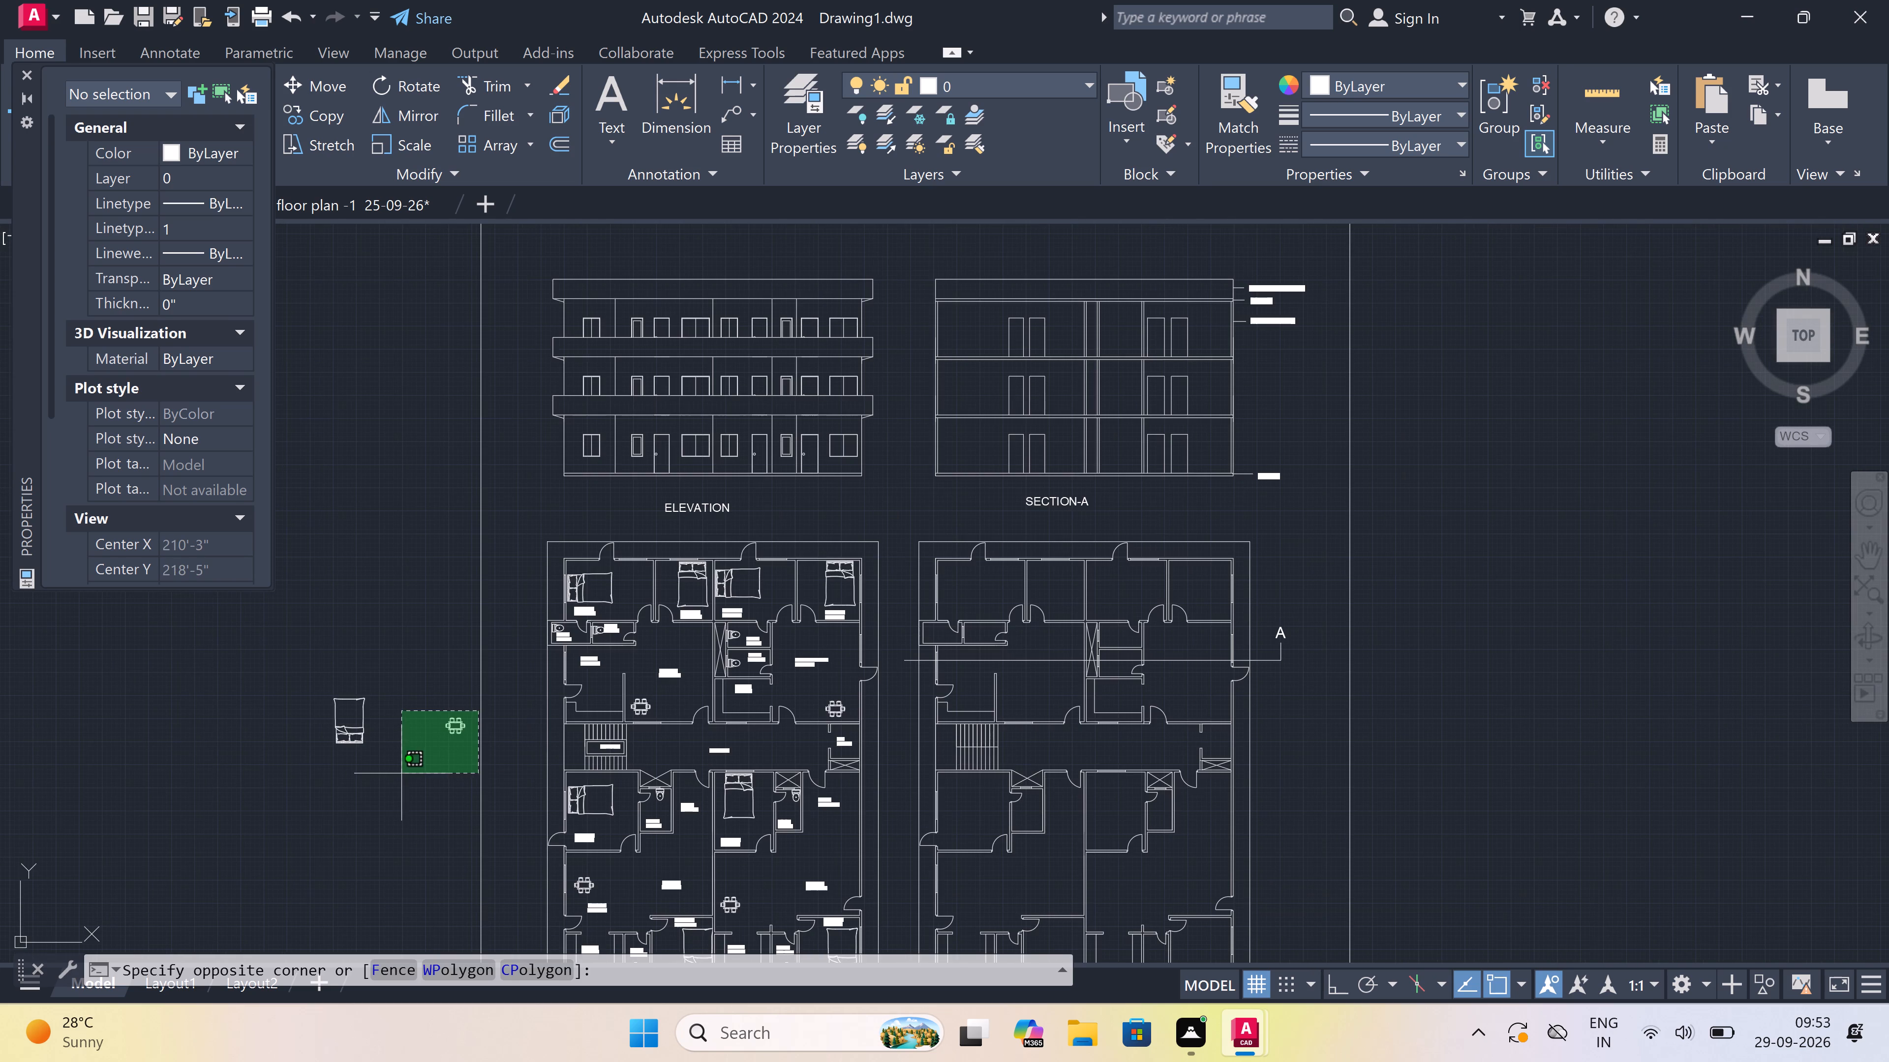
pyautogui.click(234, 758)
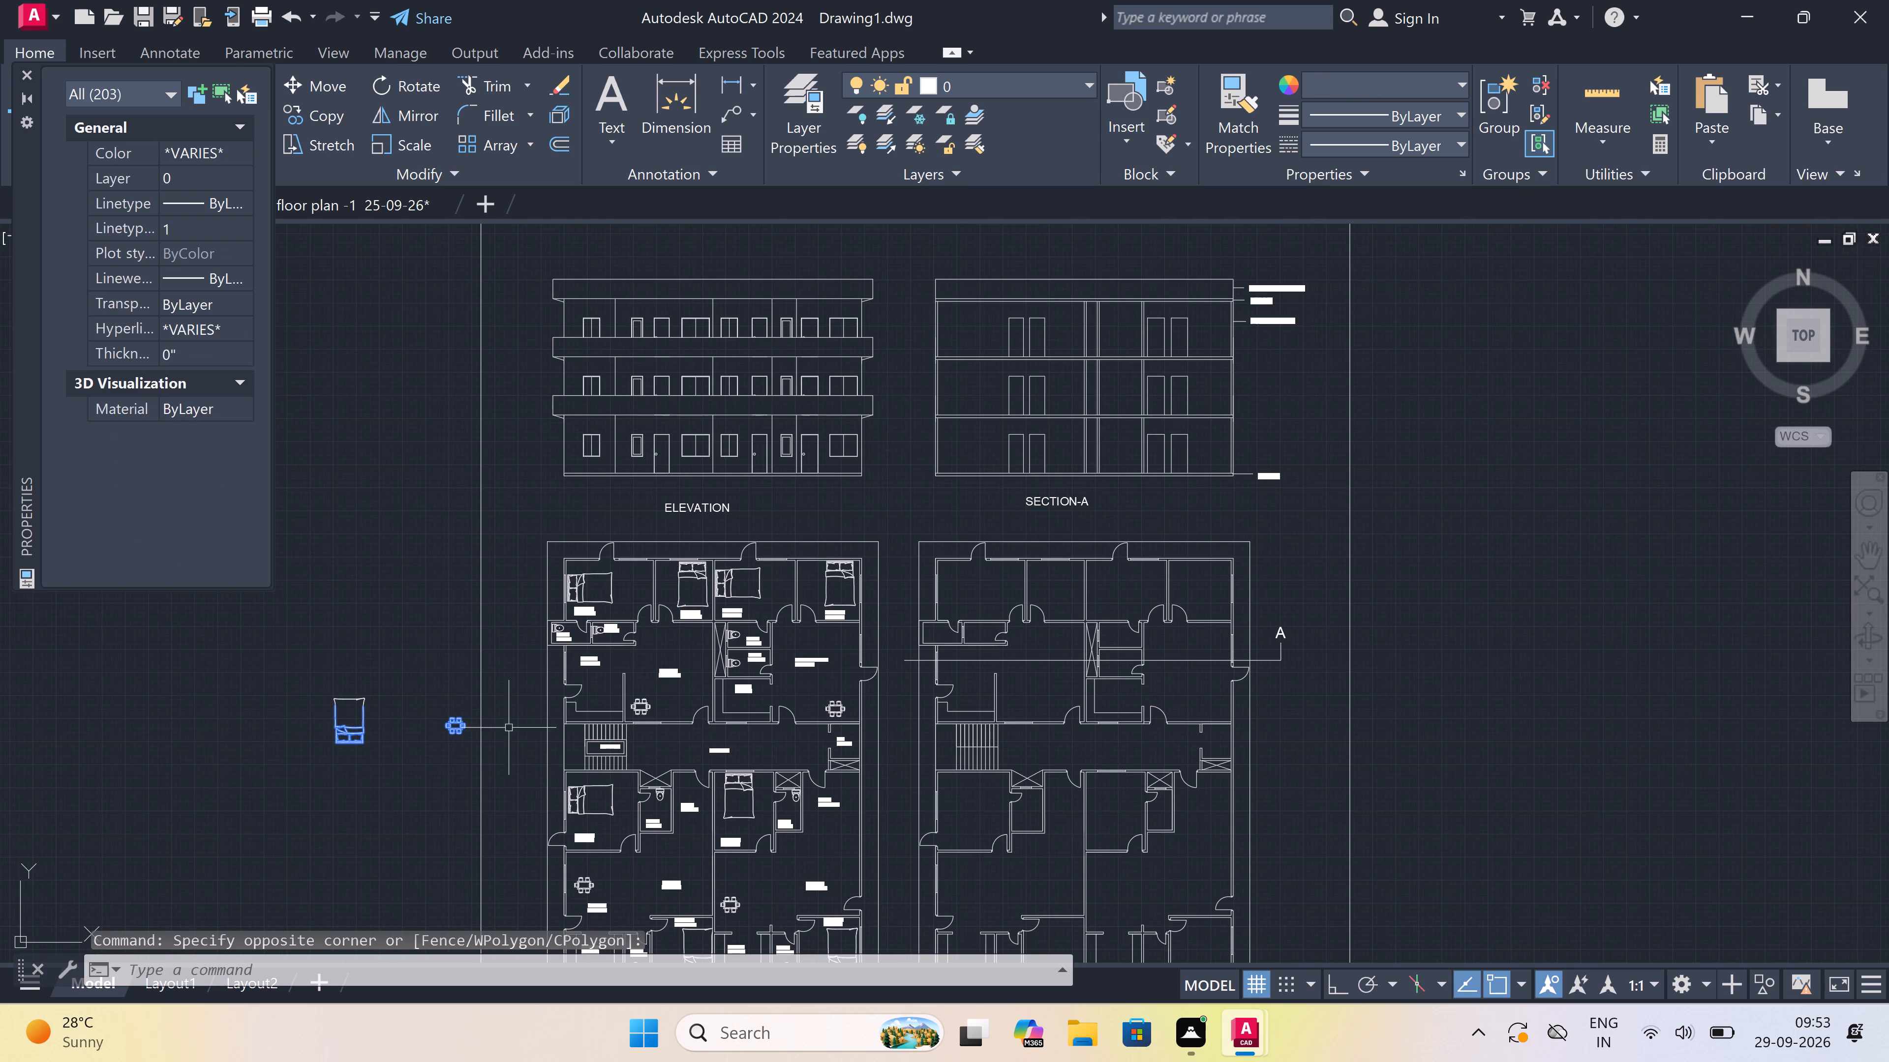
pyautogui.click(387, 652)
pyautogui.moveTo(252, 777); pyautogui.dragTo(241, 777)
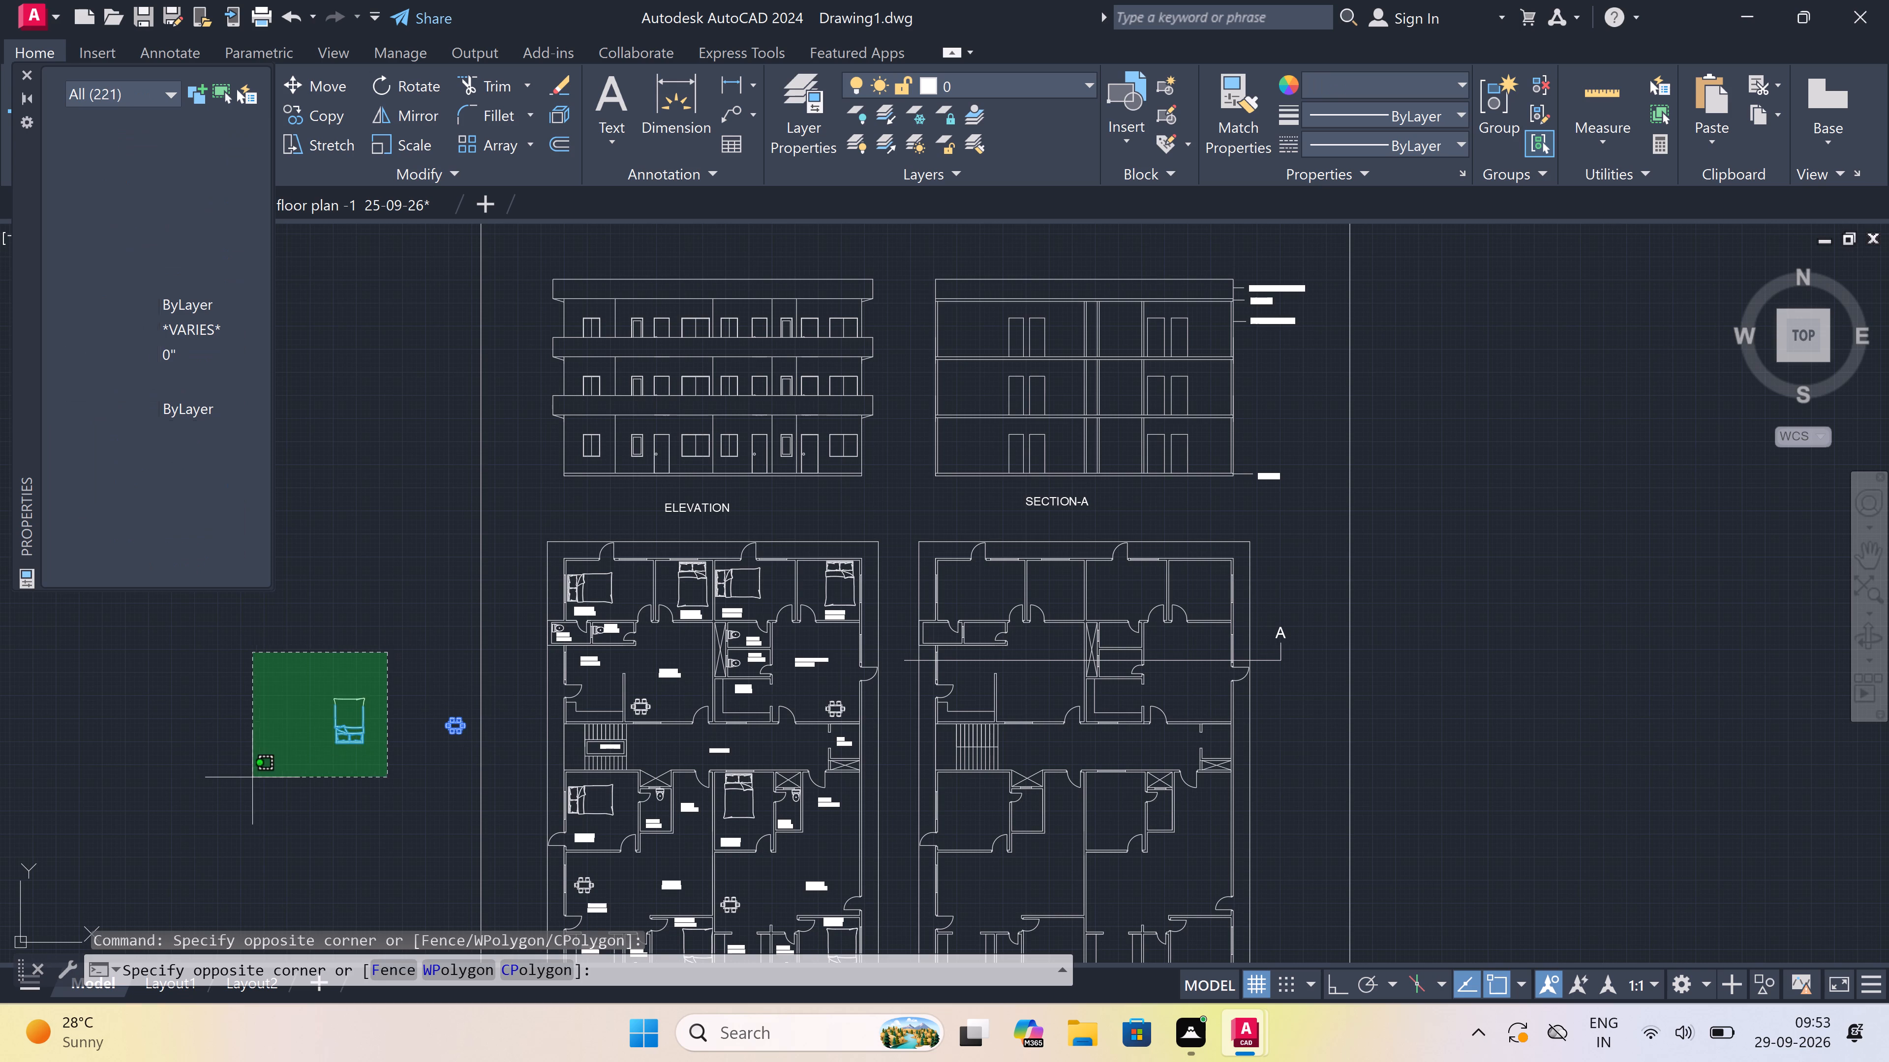
pyautogui.press('Delete')
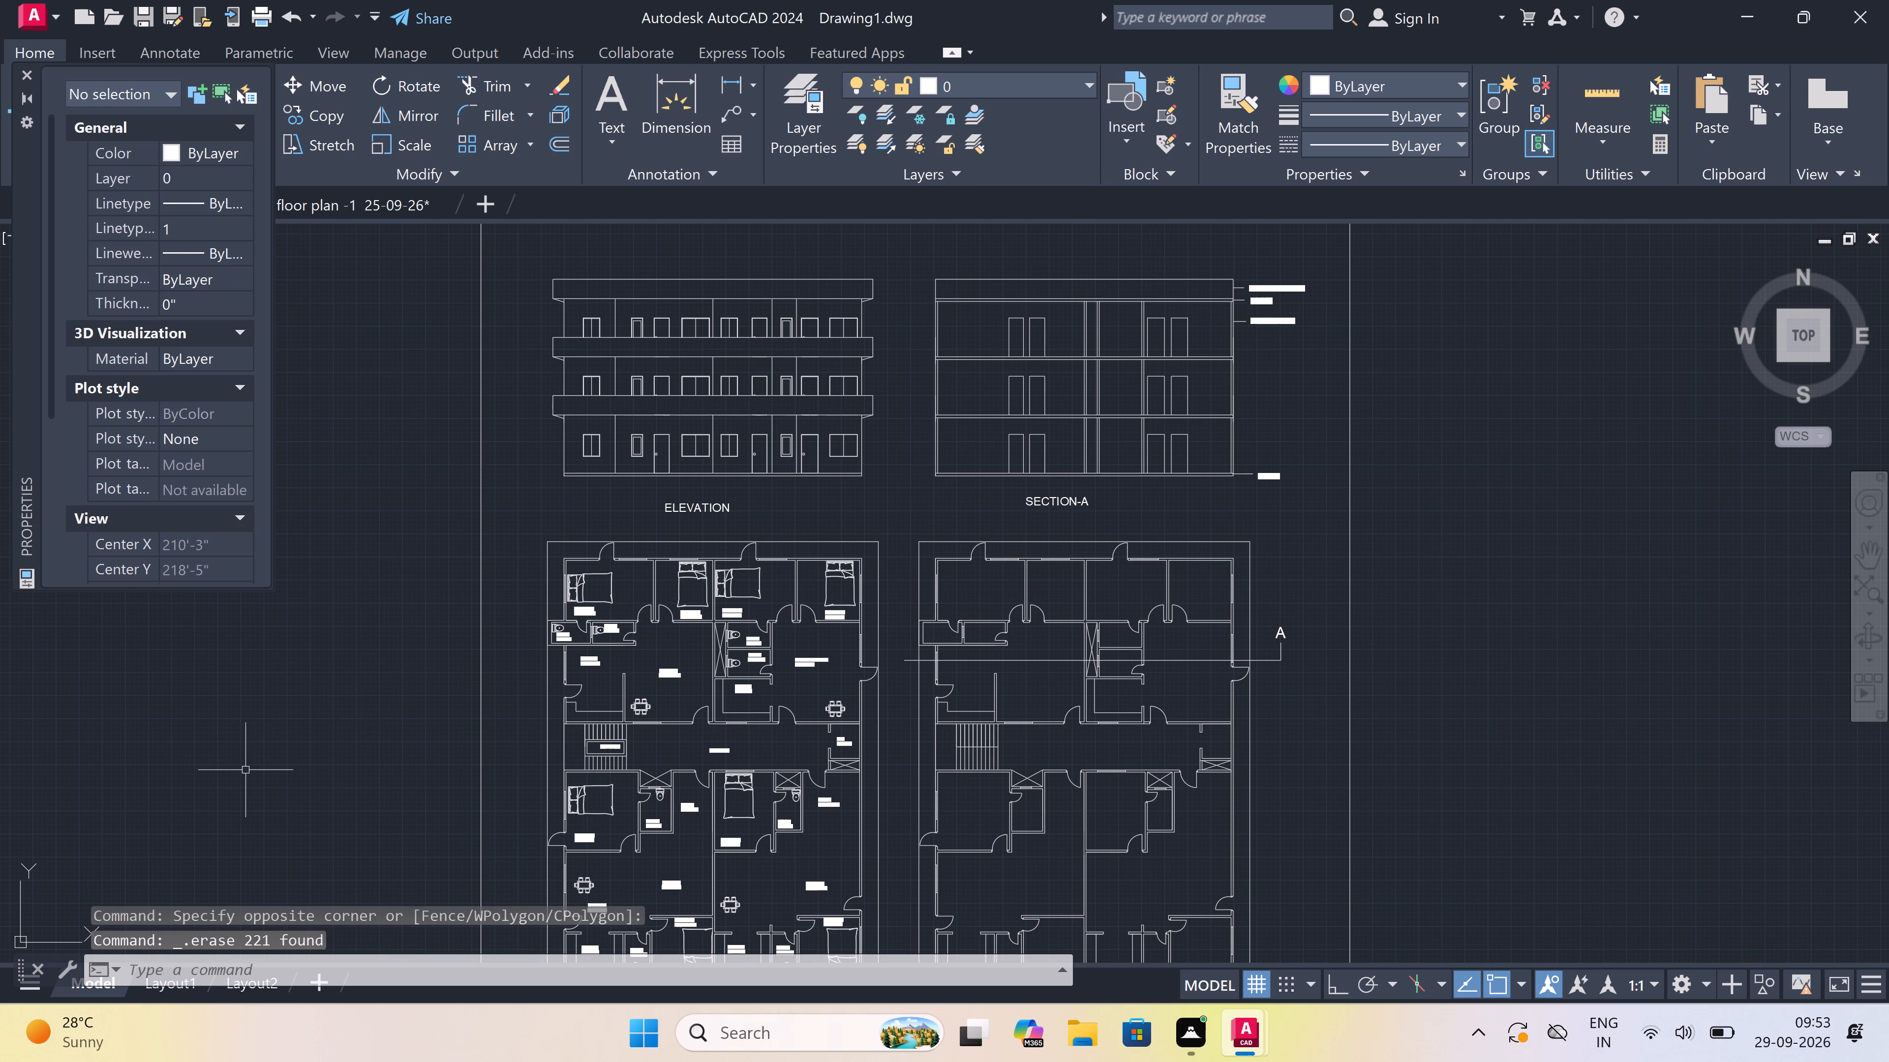
# Review the whole sheet, then examine Section-A and its parapet, slab and brick wall labels.
pyautogui.scroll(-3, 632, 505)
pyautogui.scroll(3, 657, 501)
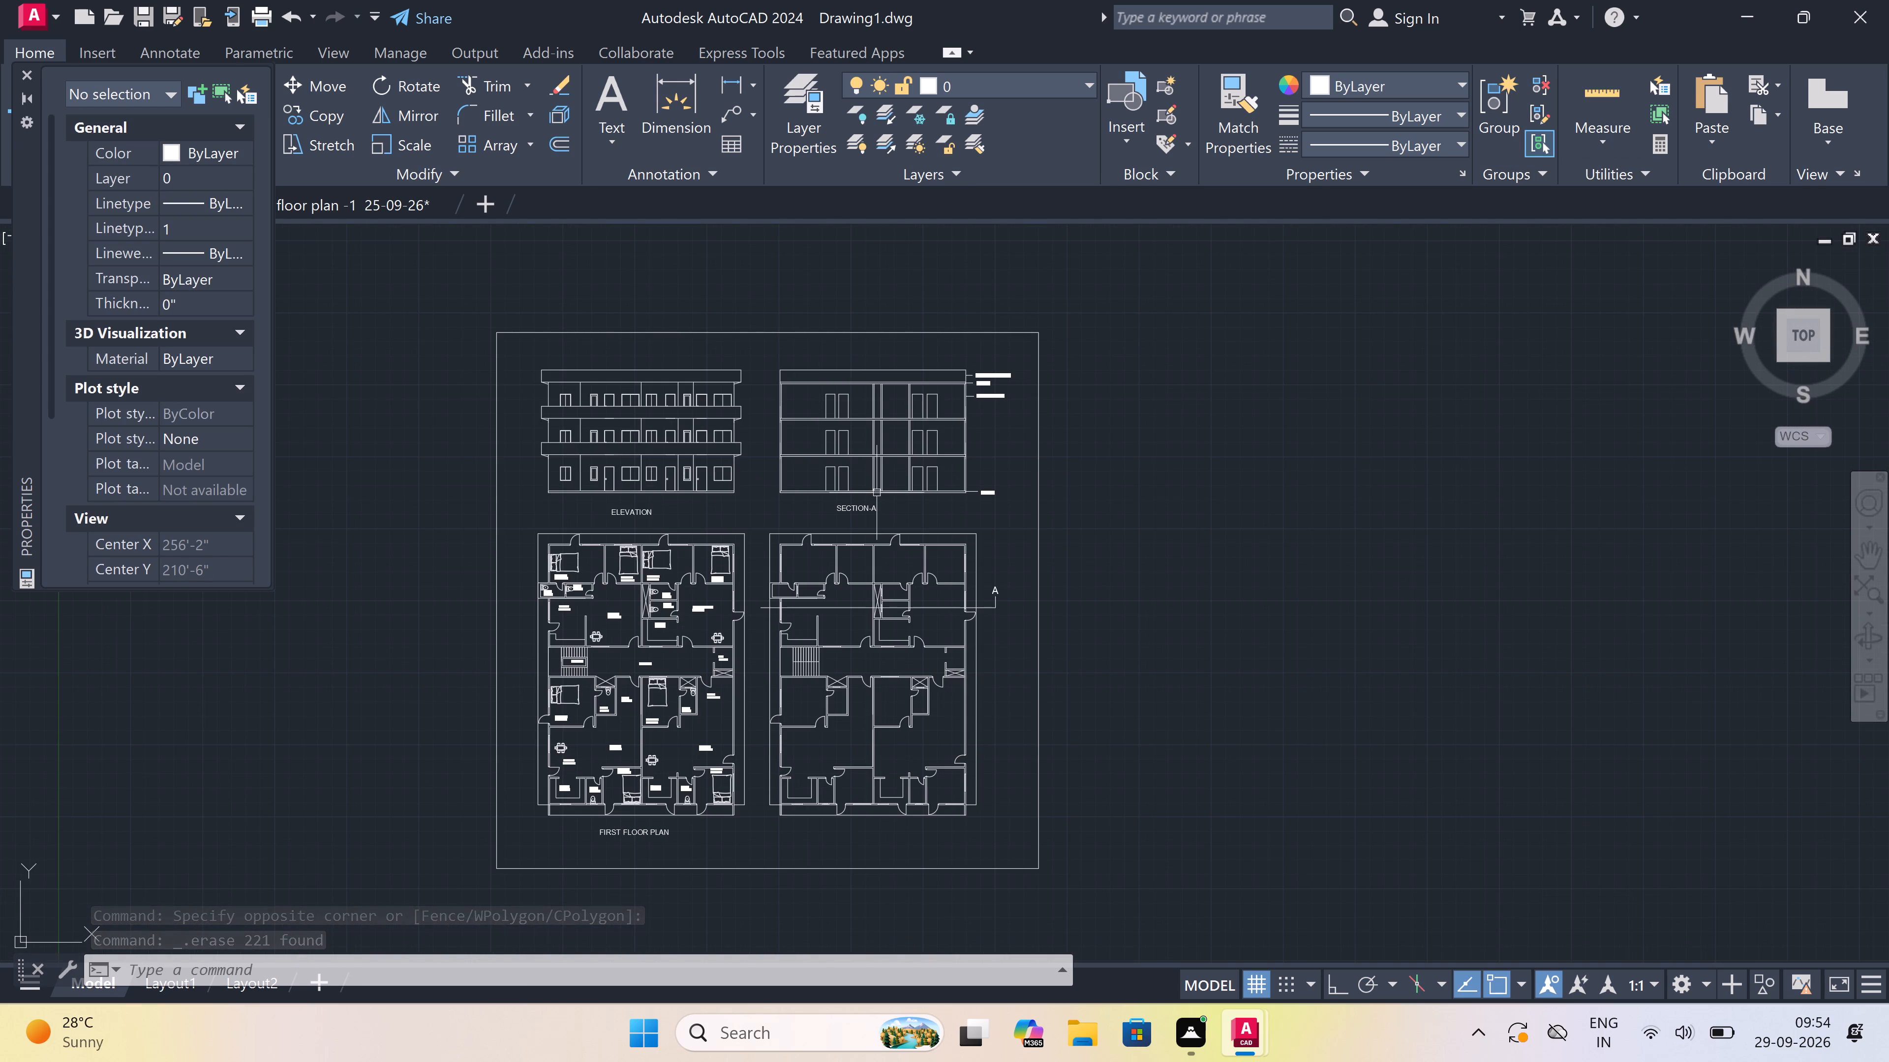
pyautogui.scroll(2, 877, 493)
pyautogui.scroll(-2, 877, 491)
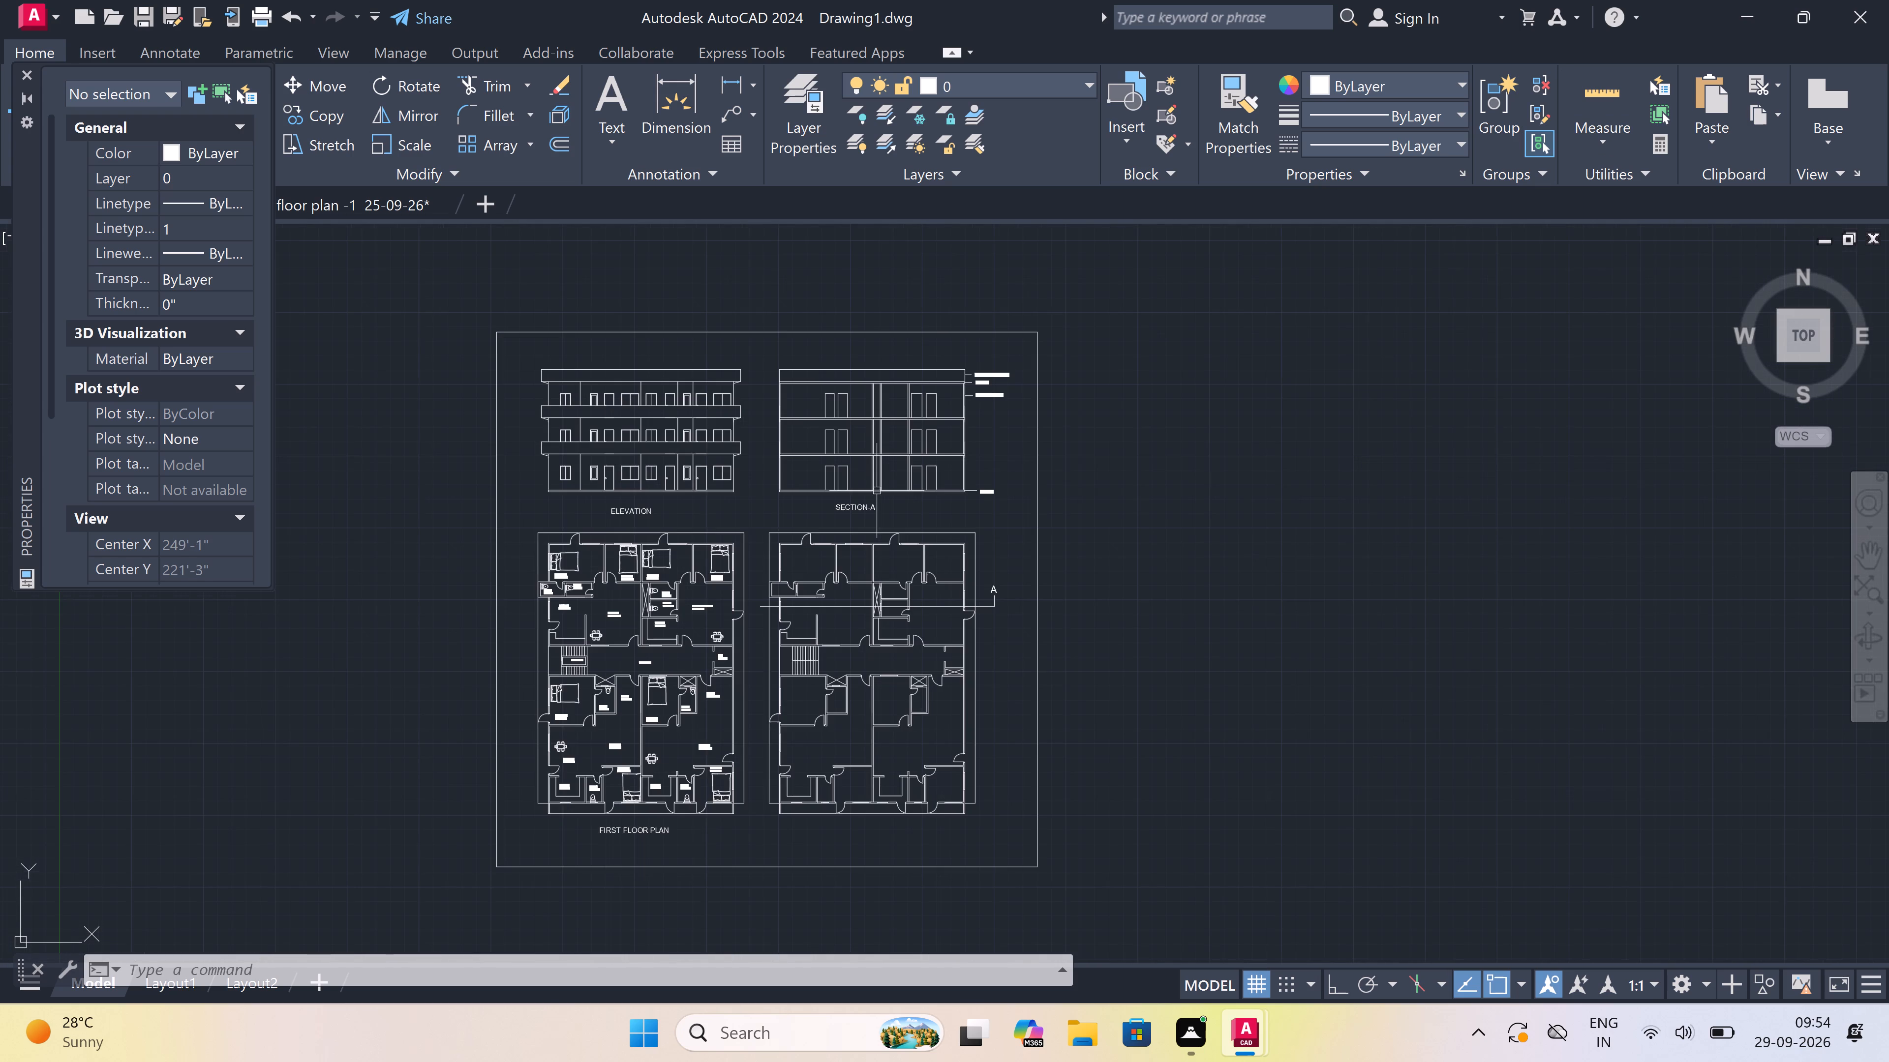
pyautogui.scroll(3, 881, 355)
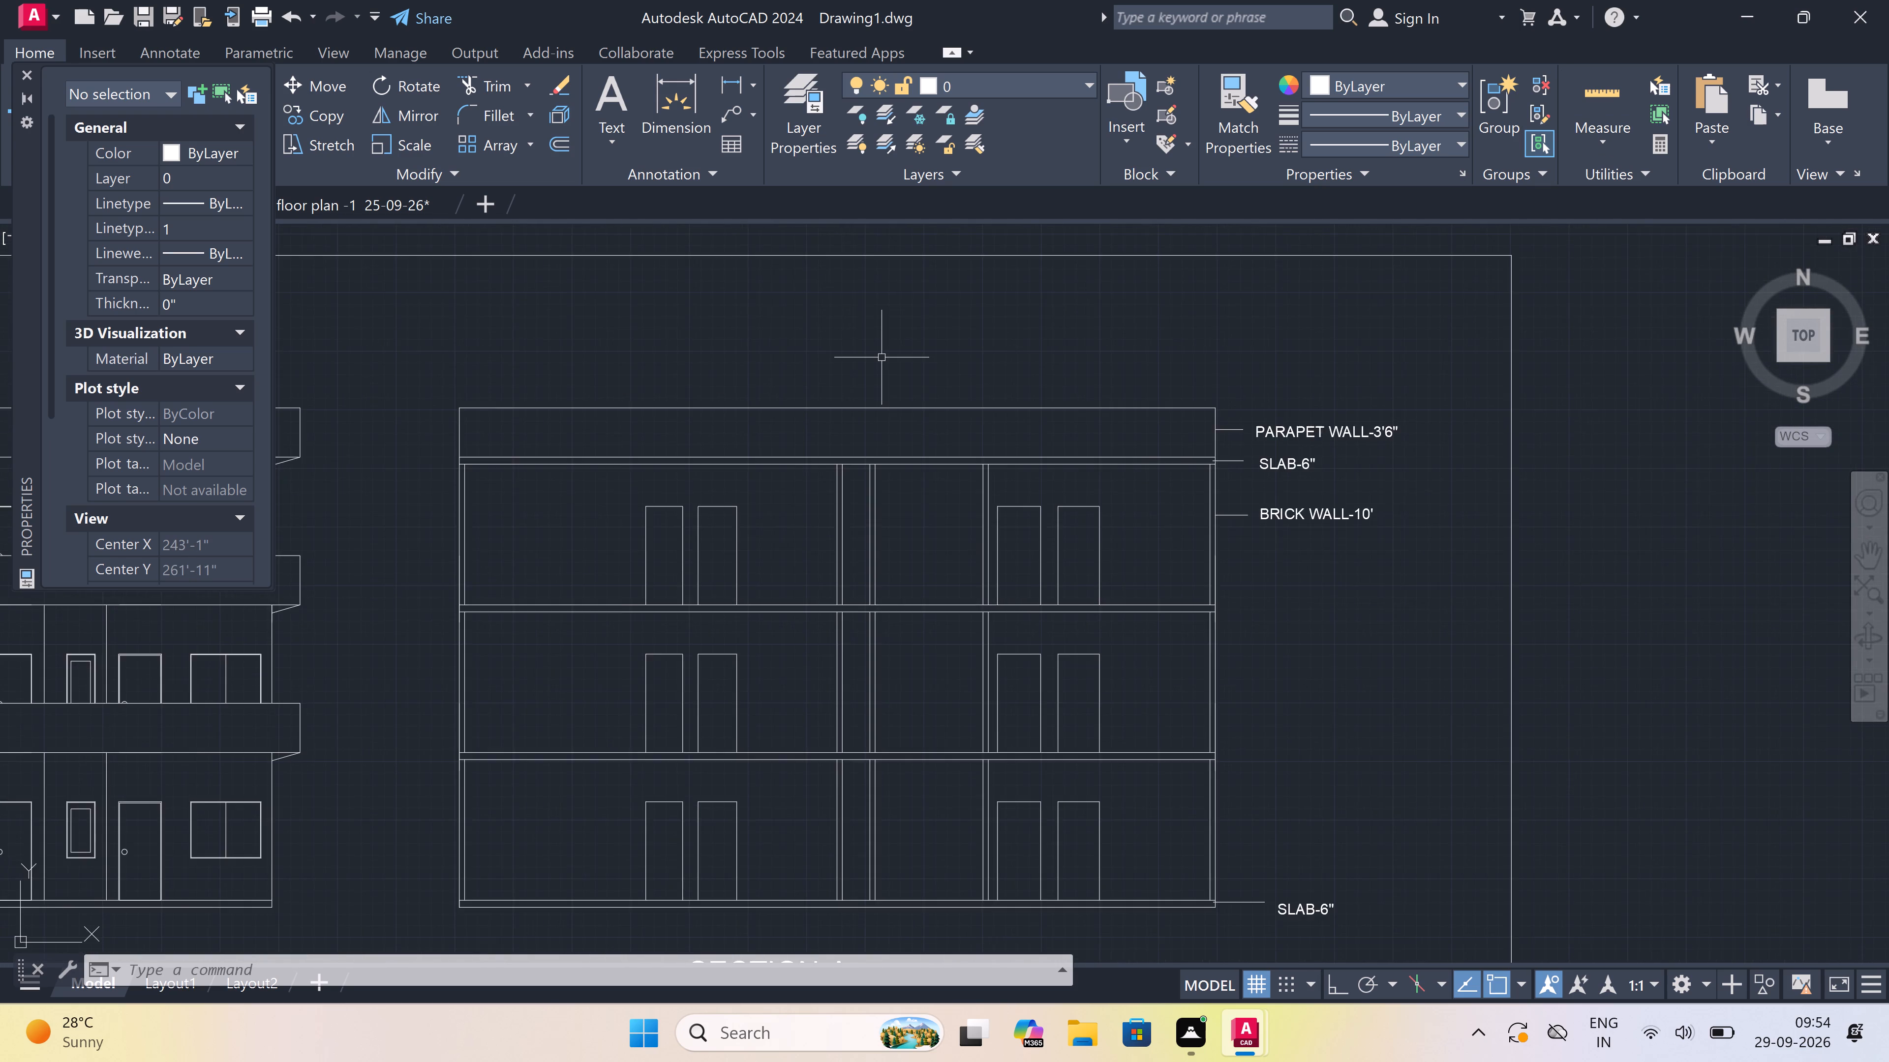
# Examine Section-A and its labels, then the three-storey elevation beside it.
pyautogui.scroll(-2, 882, 358)
pyautogui.scroll(3, 878, 436)
pyautogui.scroll(-1, 878, 436)
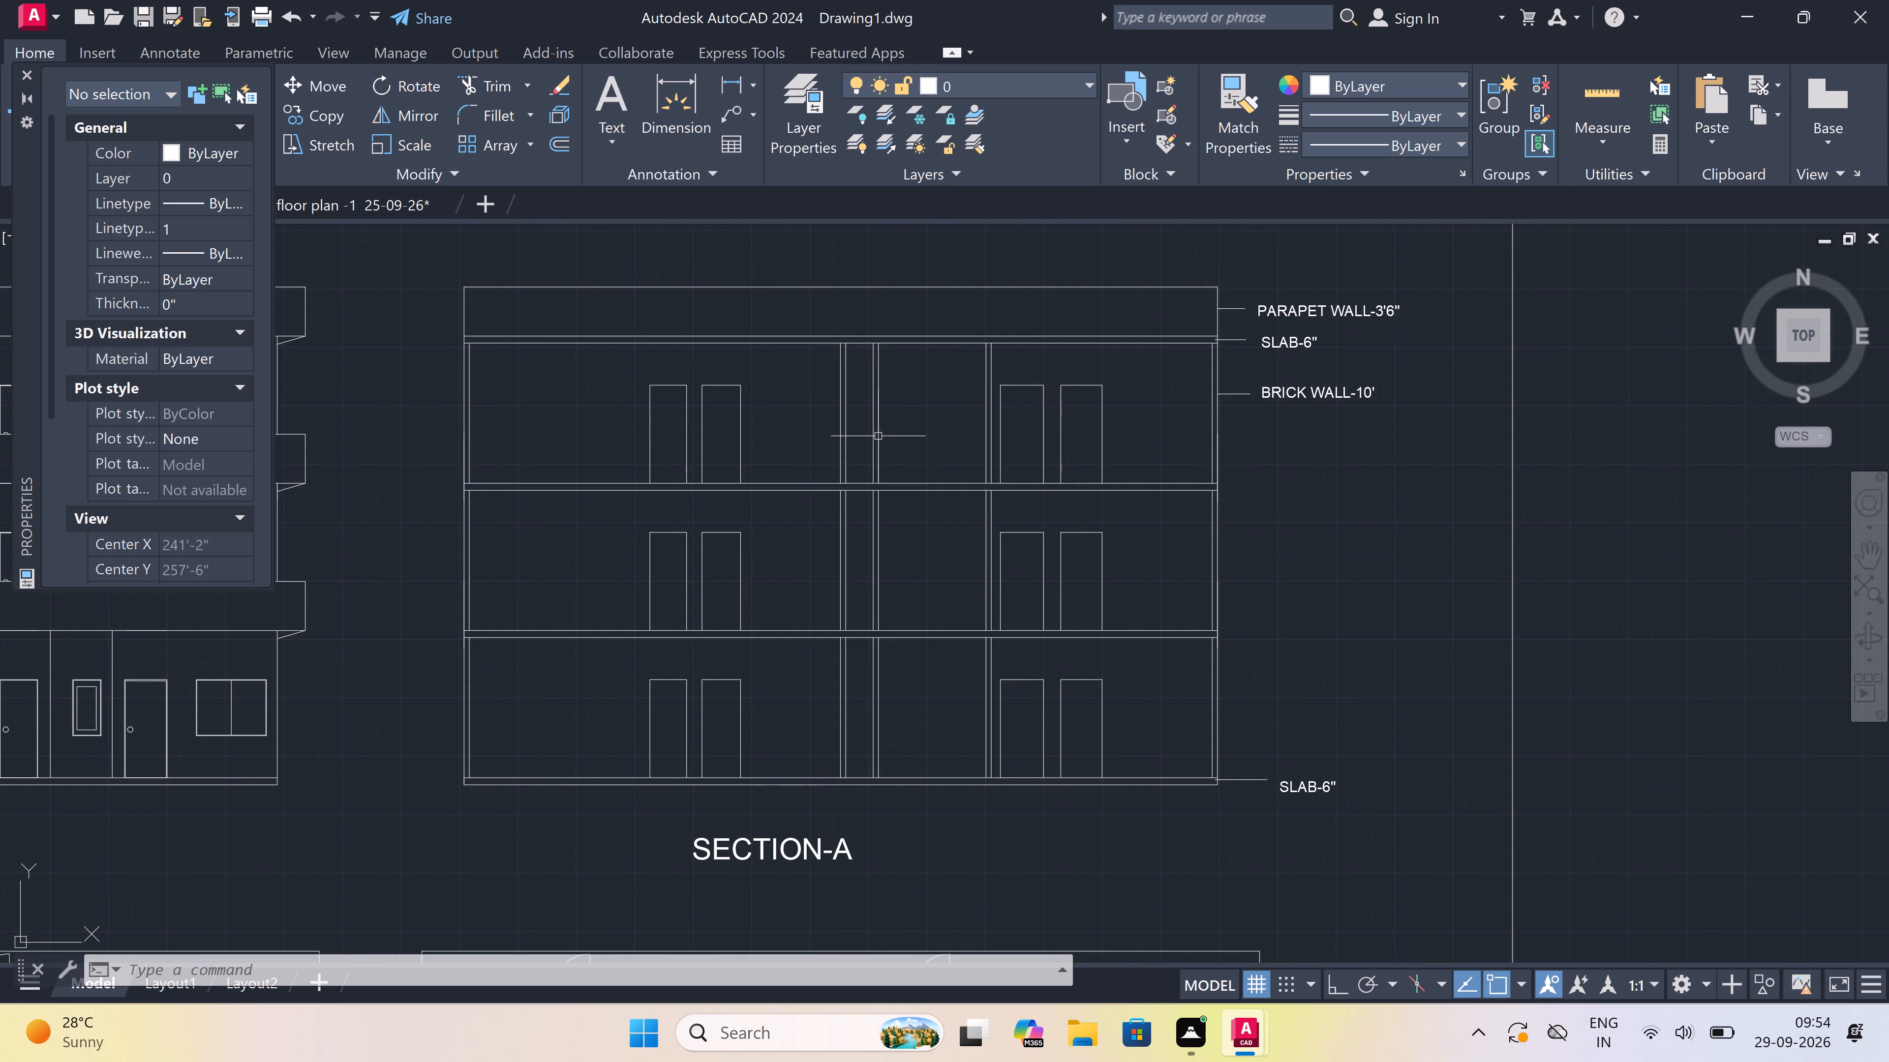
pyautogui.scroll(-3, 878, 436)
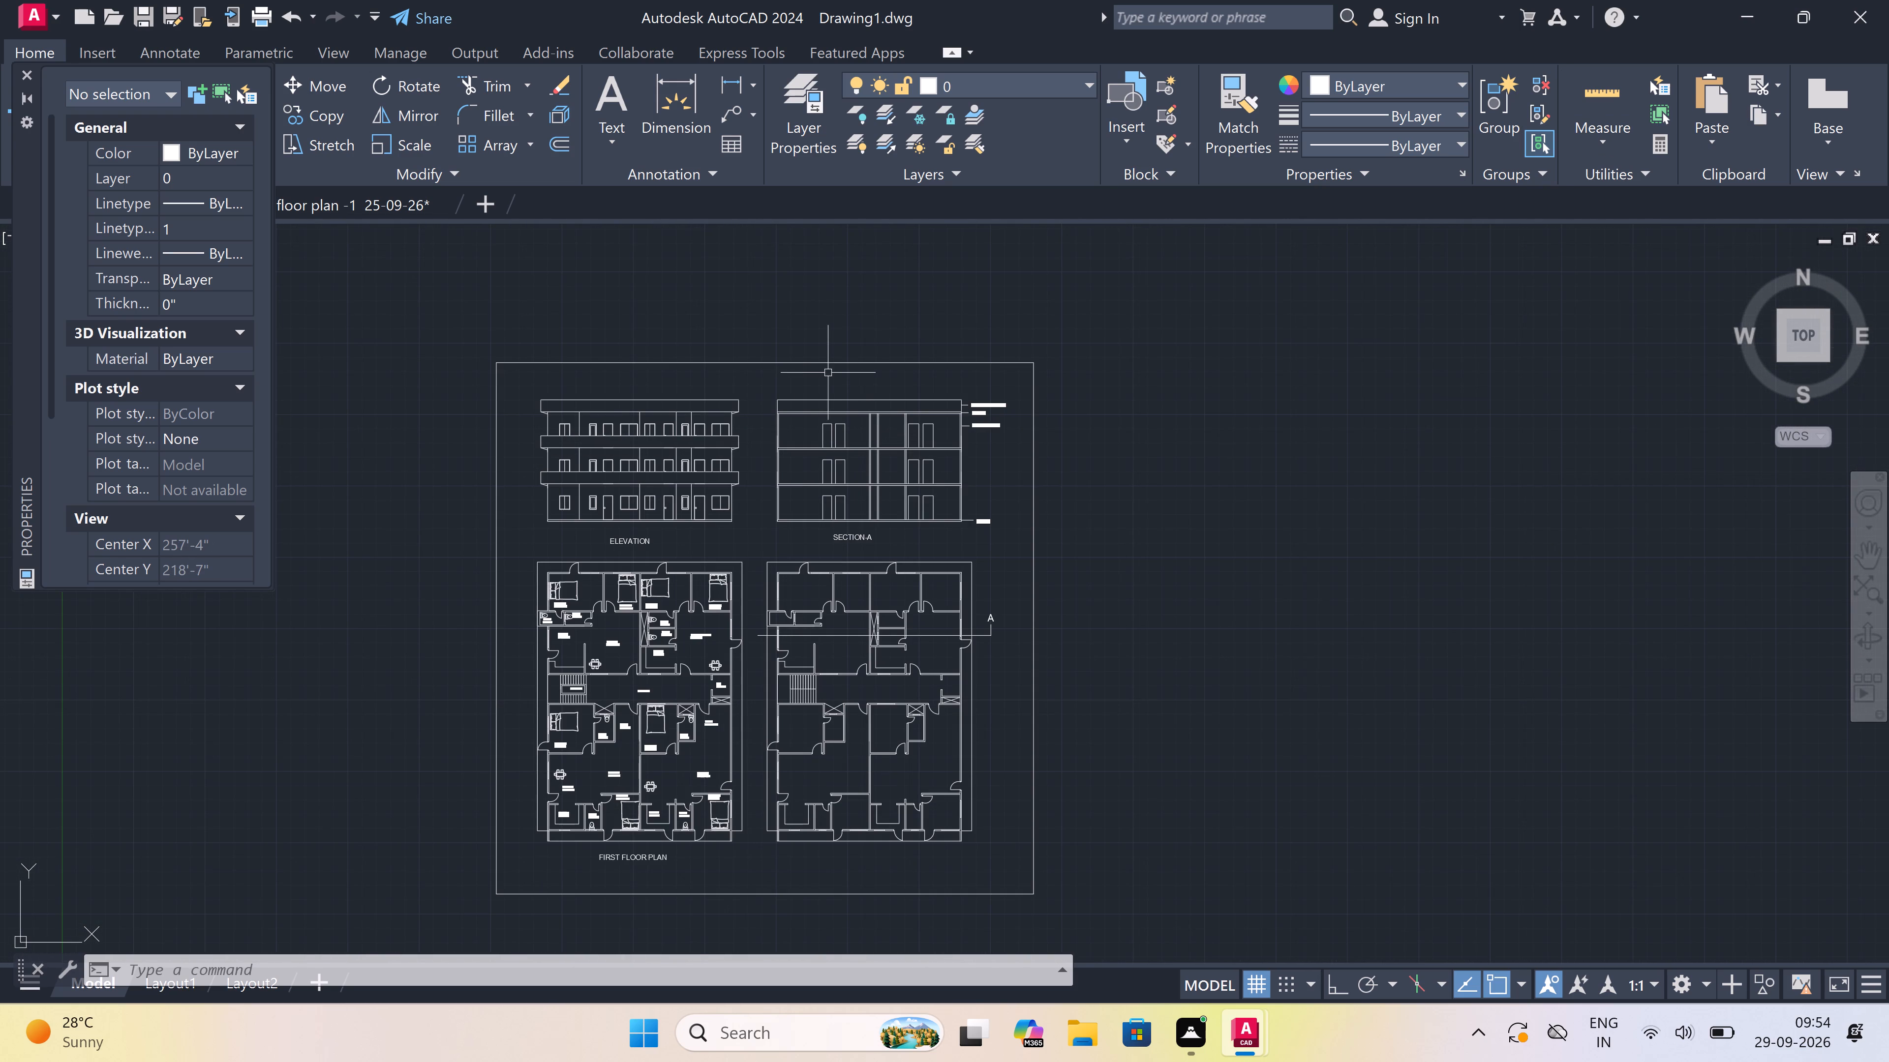
pyautogui.scroll(2, 756, 395)
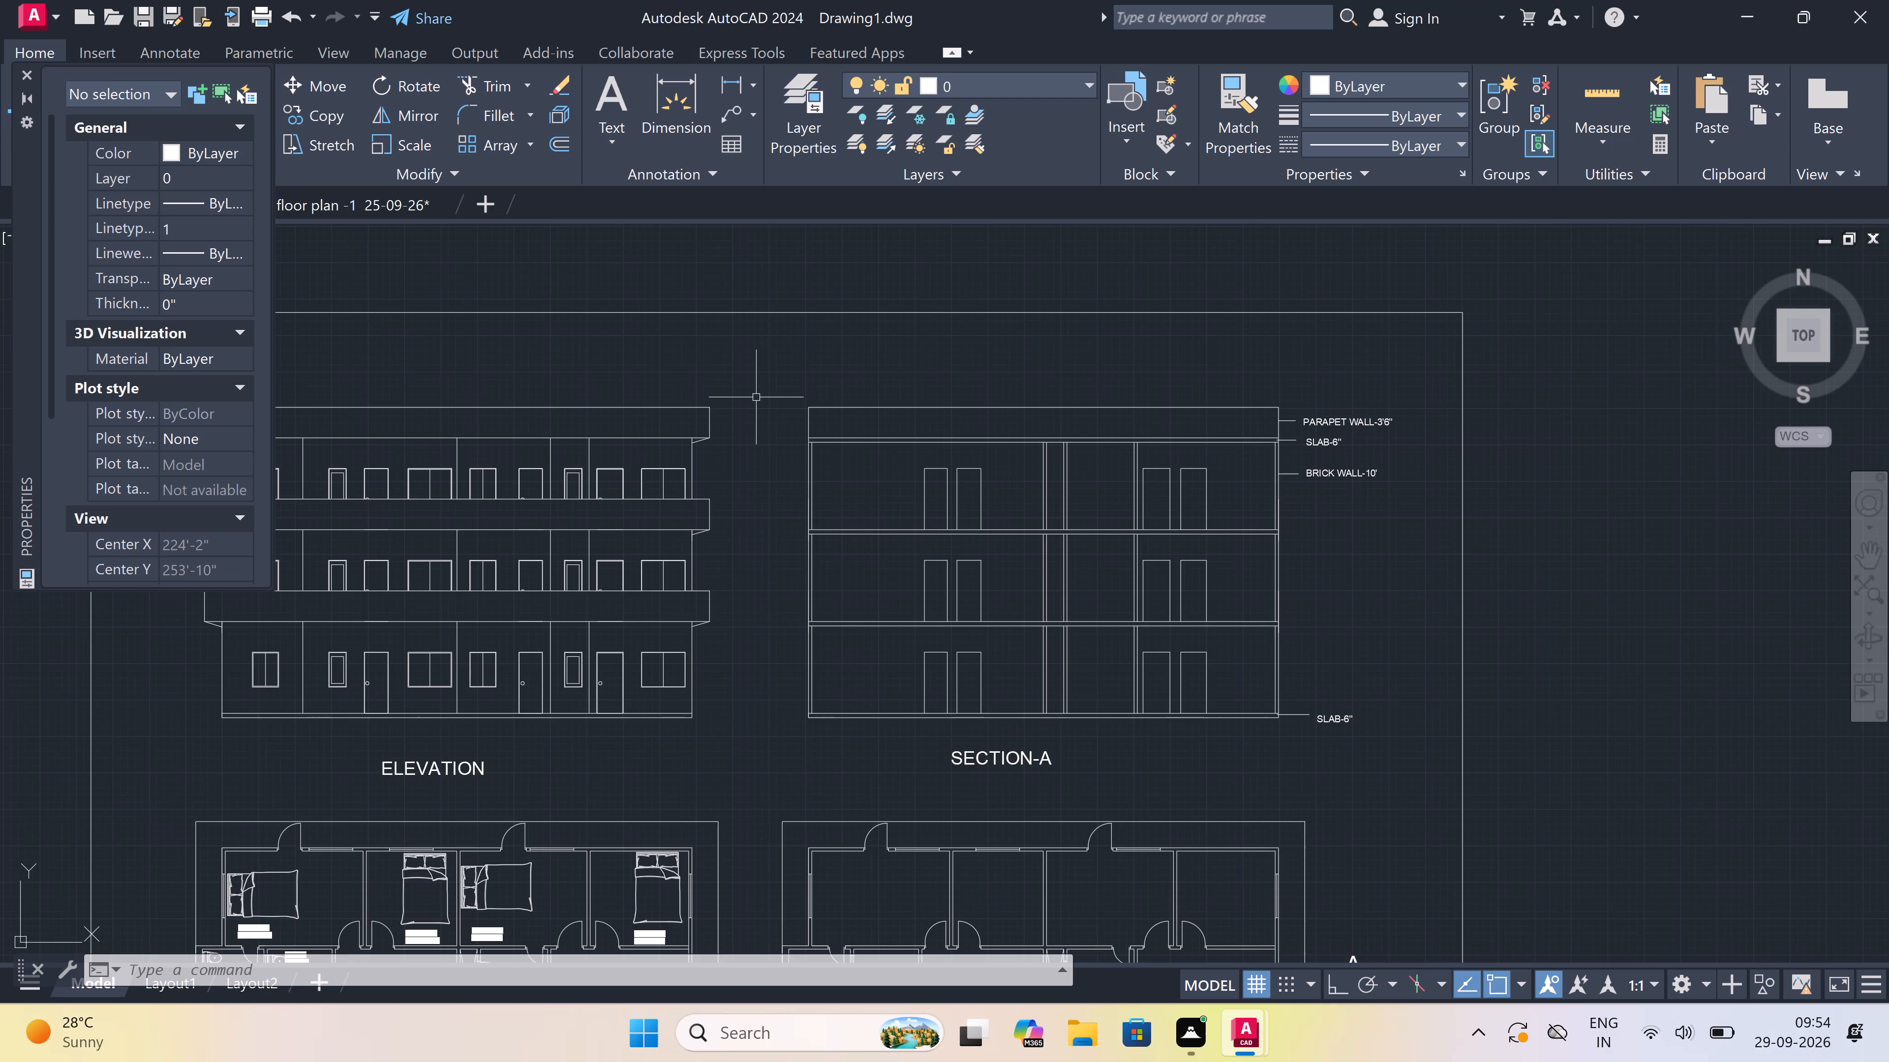
pyautogui.scroll(-2, 755, 397)
pyautogui.scroll(3, 638, 438)
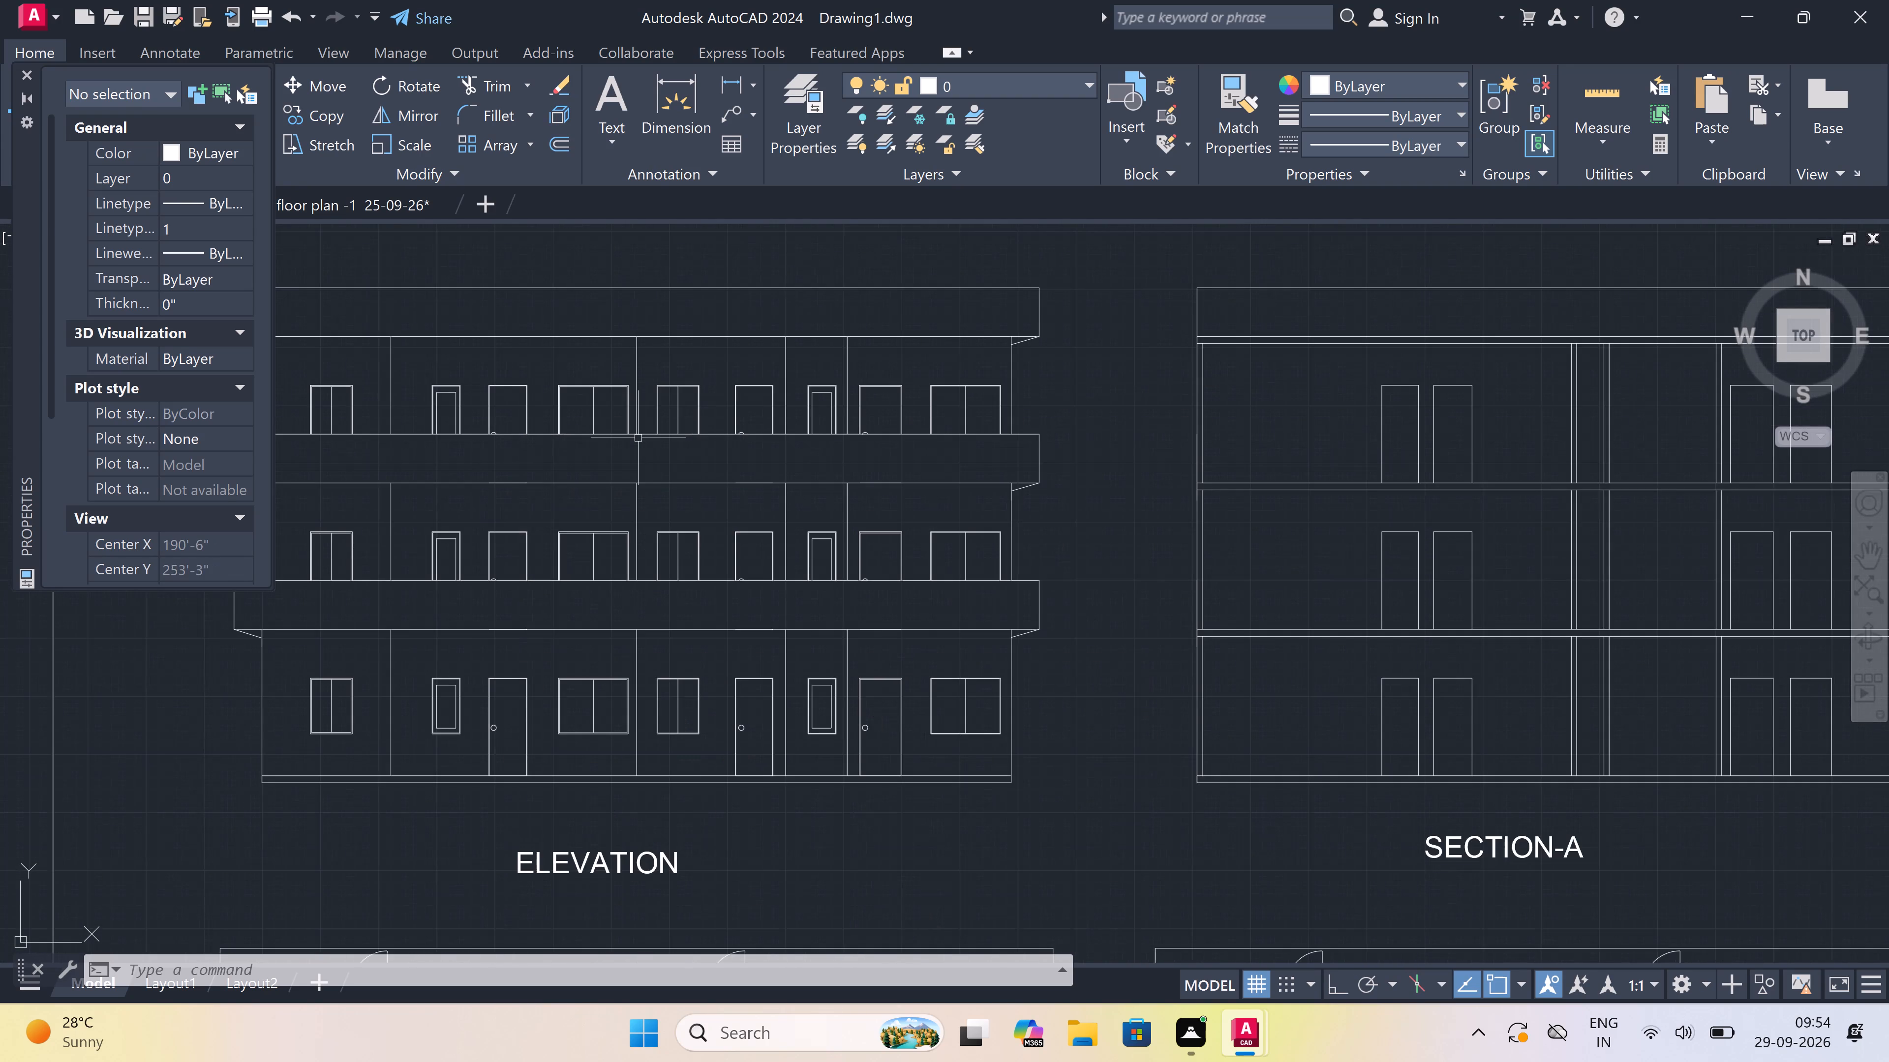
pyautogui.scroll(-3, 638, 438)
pyautogui.scroll(2, 638, 439)
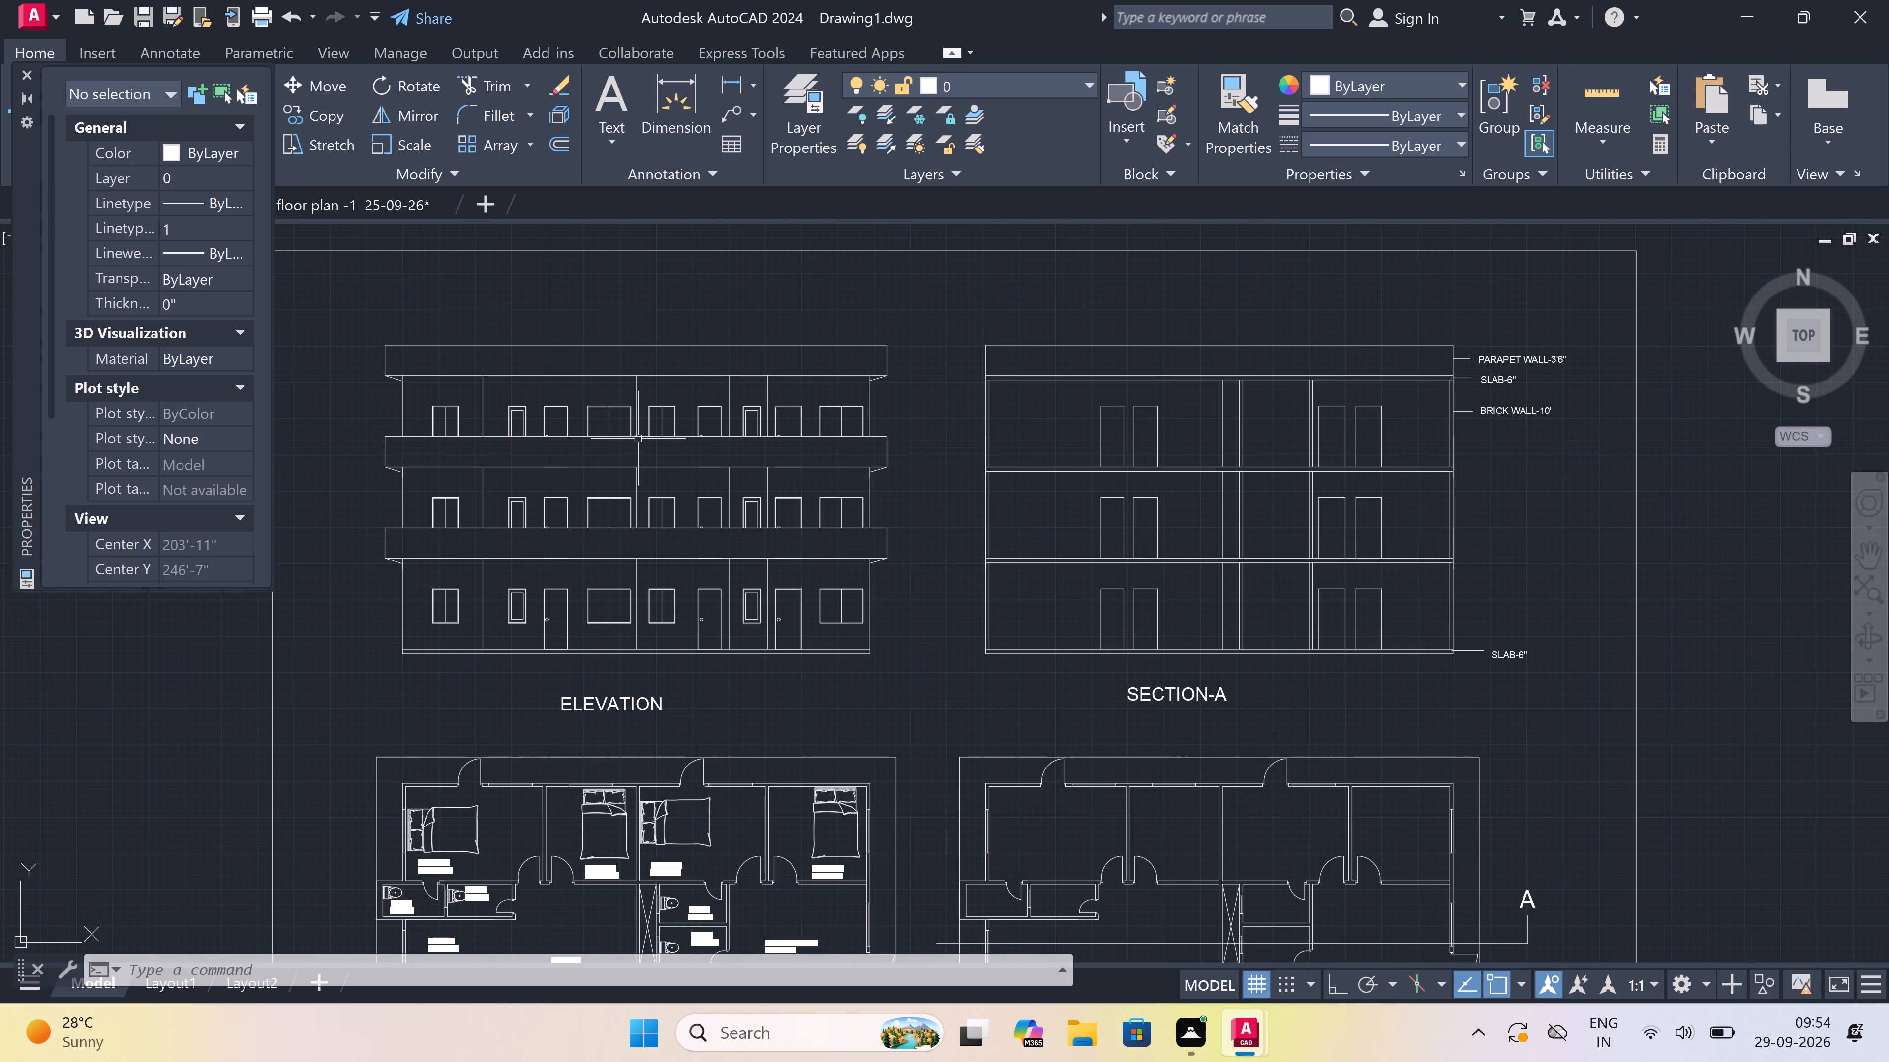
pyautogui.scroll(-2, 746, 554)
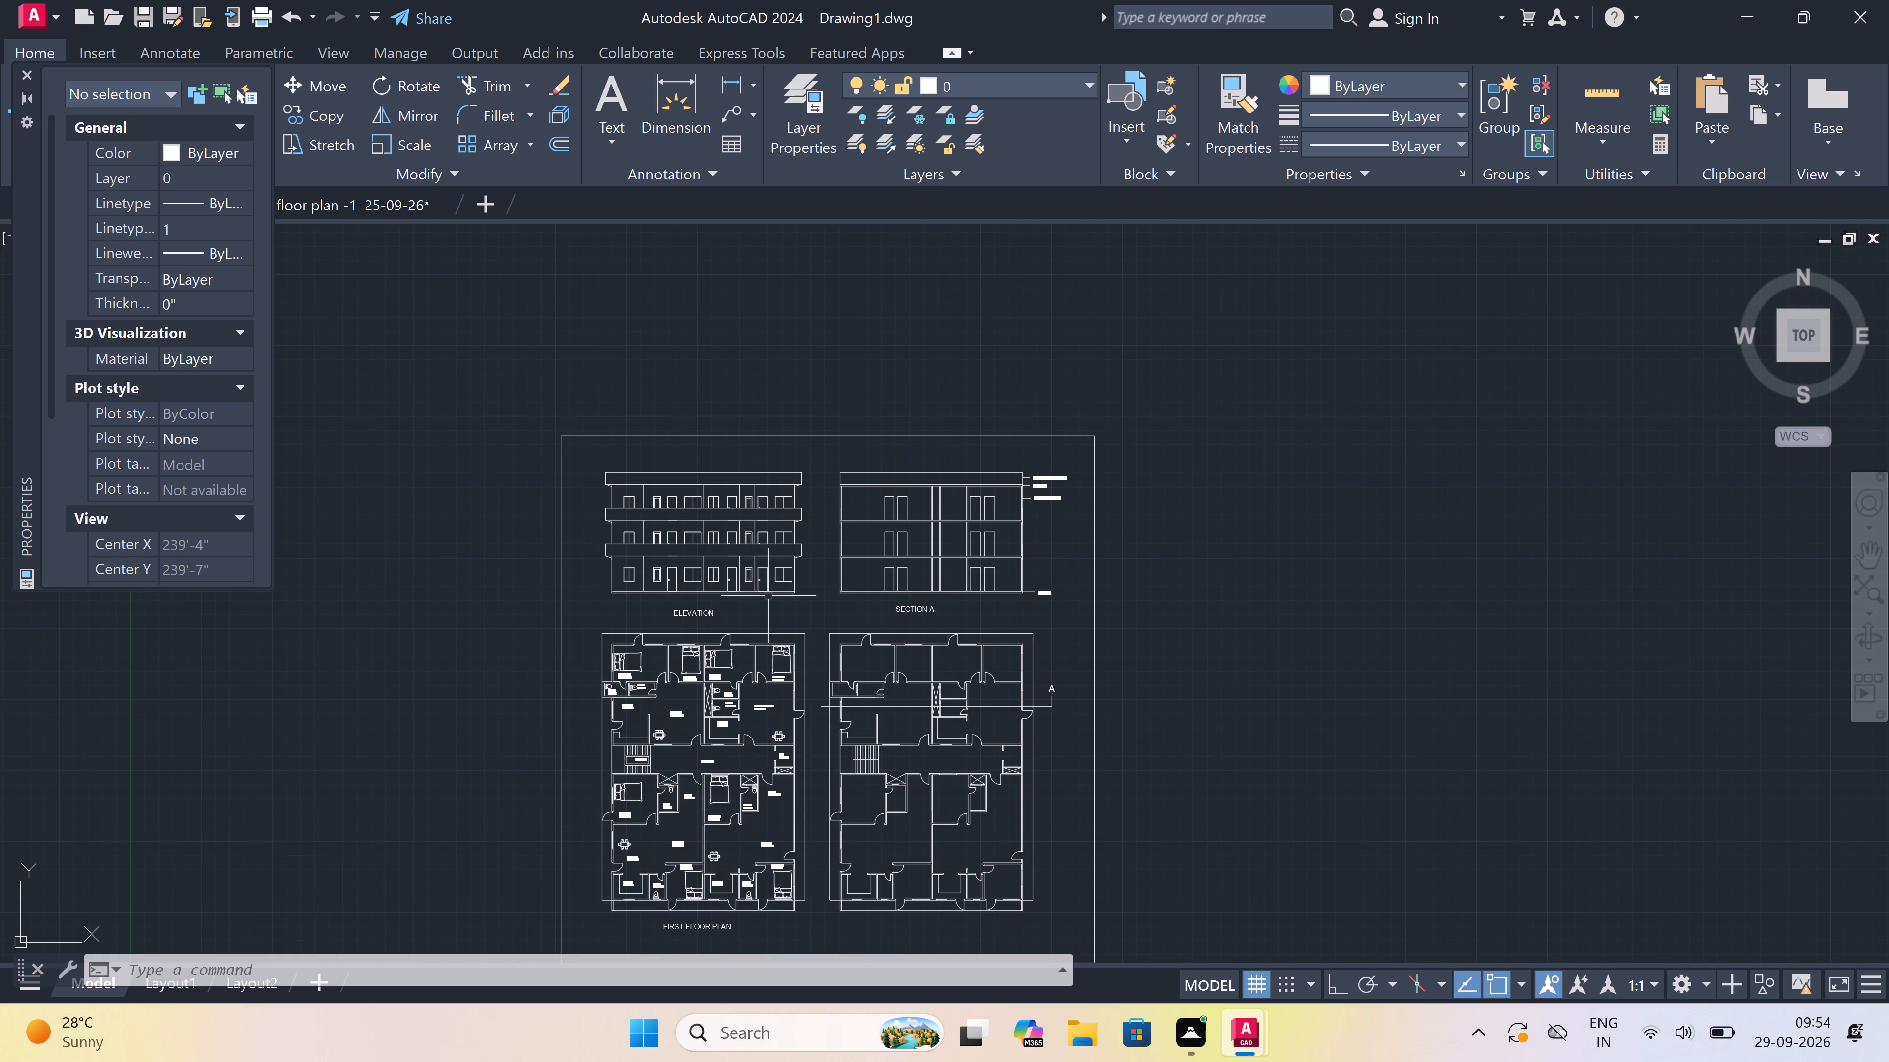
# Check the first floor plan's southern kitchens, toilets, bedrooms and title against the whole sheet.
pyautogui.scroll(2, 729, 908)
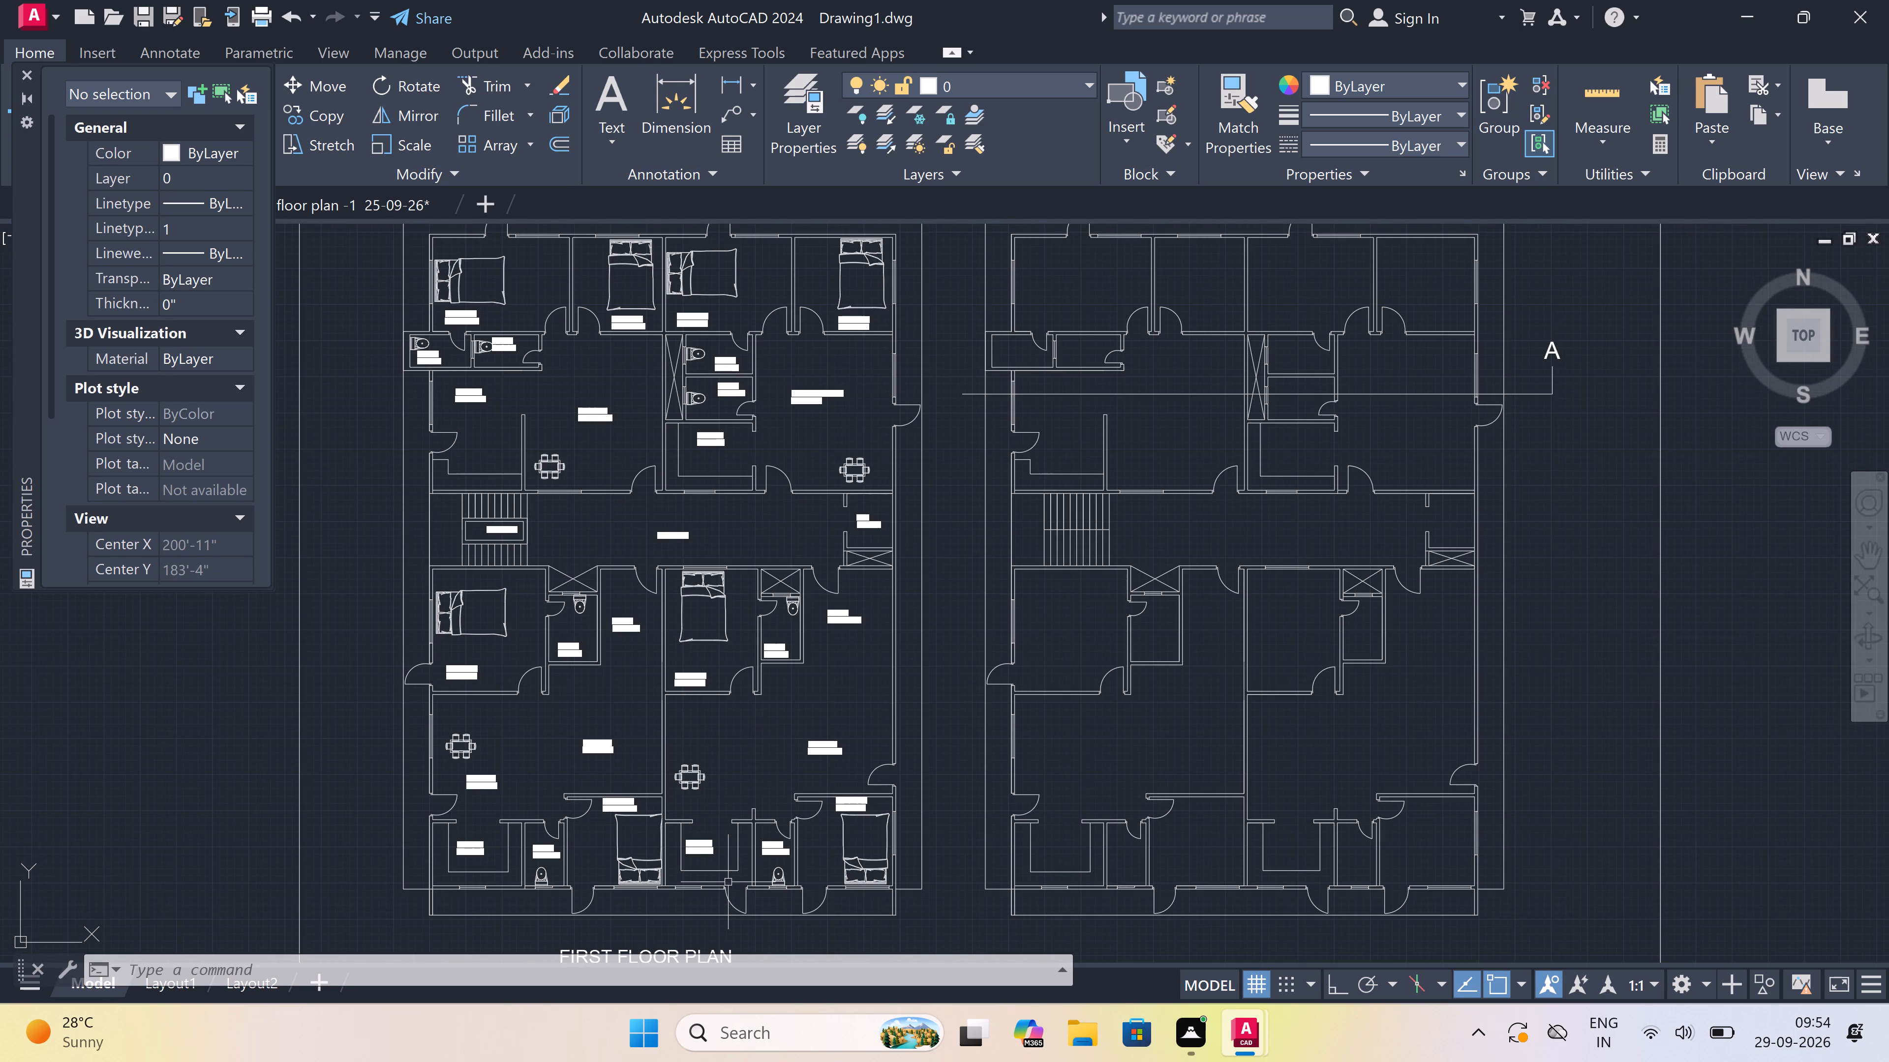
pyautogui.scroll(-1, 728, 882)
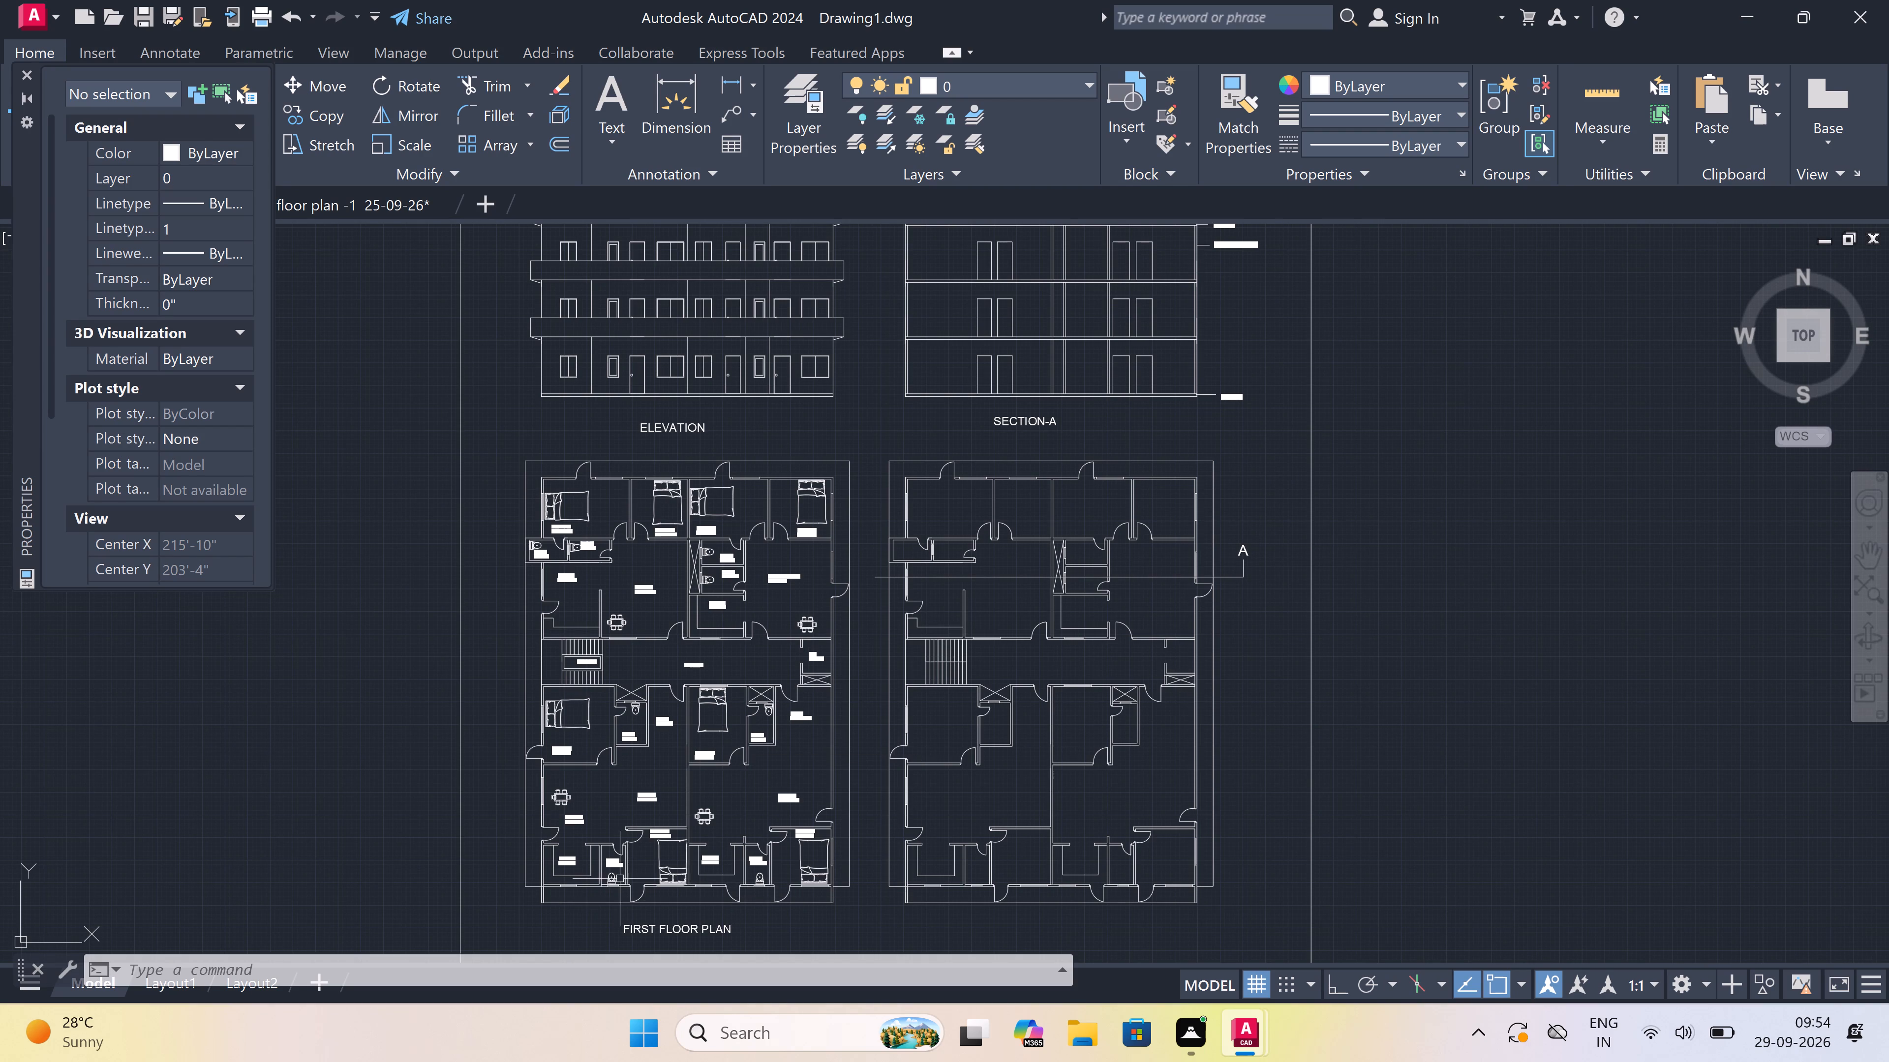
pyautogui.scroll(-2, 624, 839)
pyautogui.scroll(5, 655, 876)
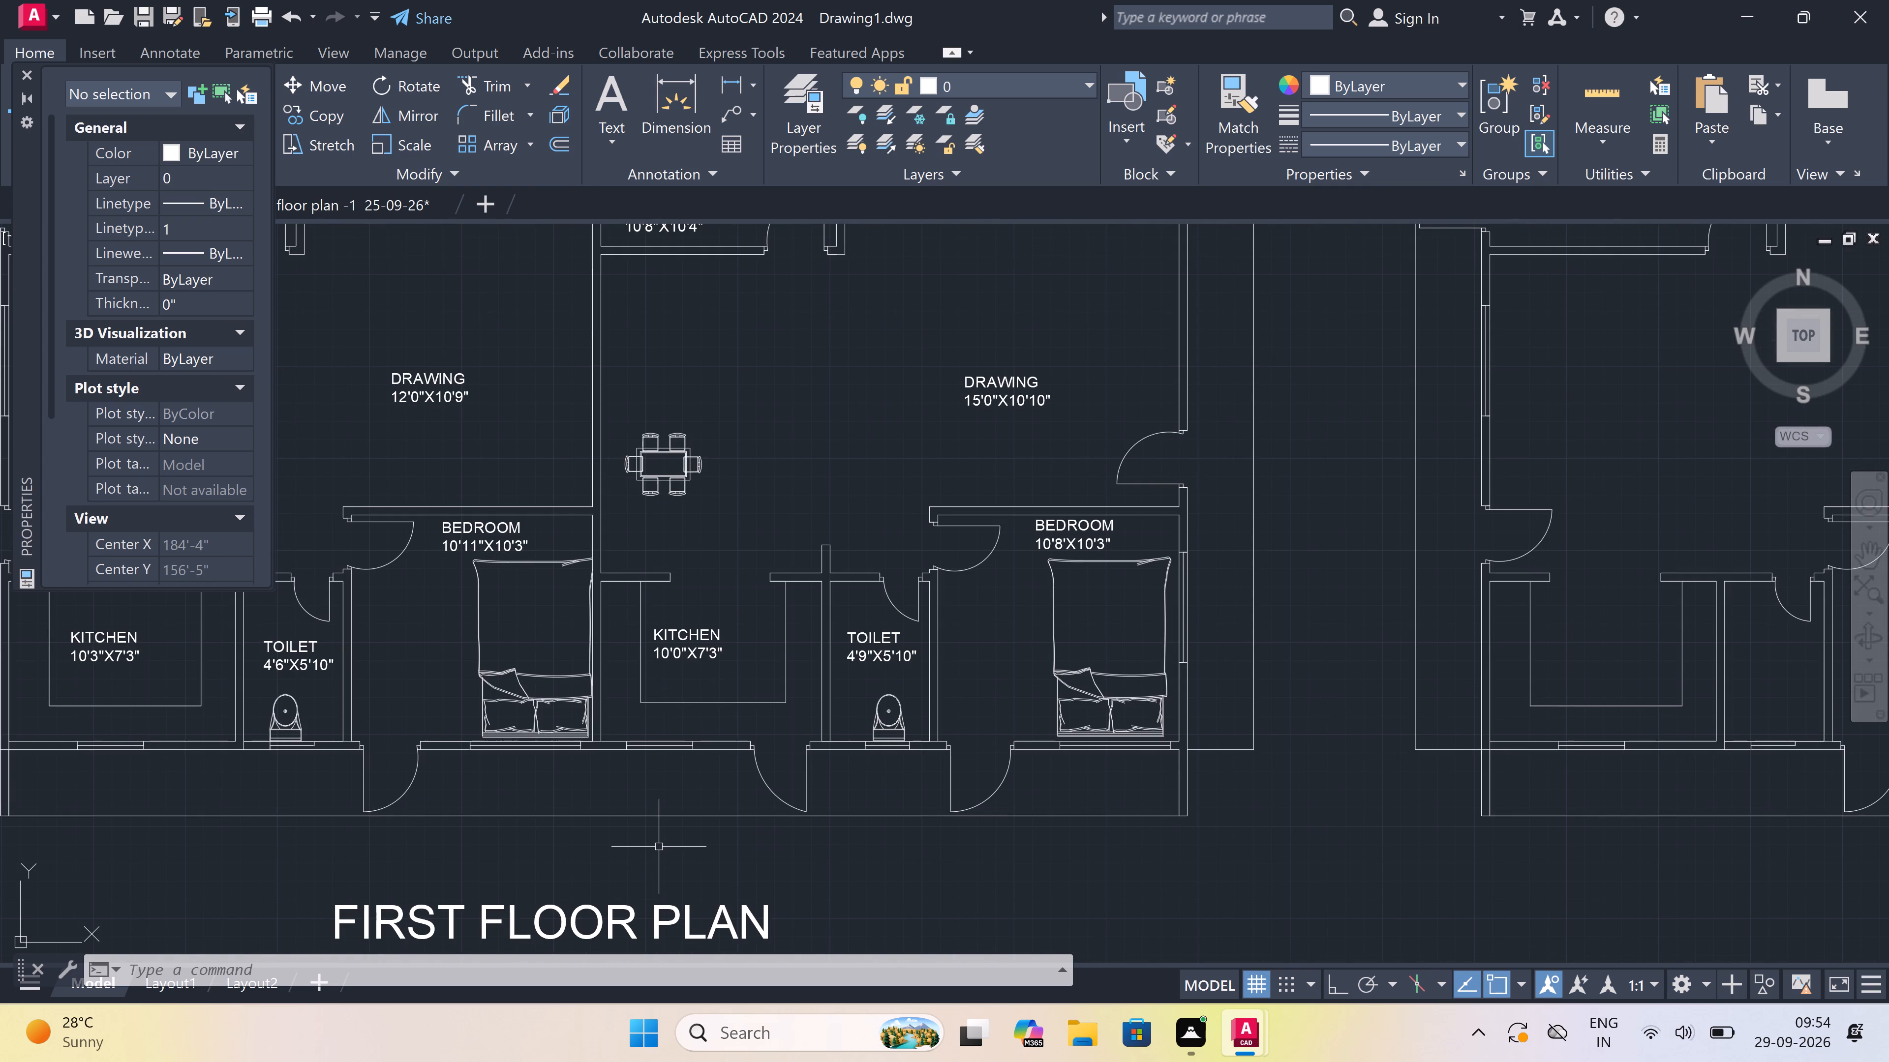
pyautogui.keyDown('ctrl'); pyautogui.scroll(-4, 659, 847); pyautogui.keyUp('ctrl')
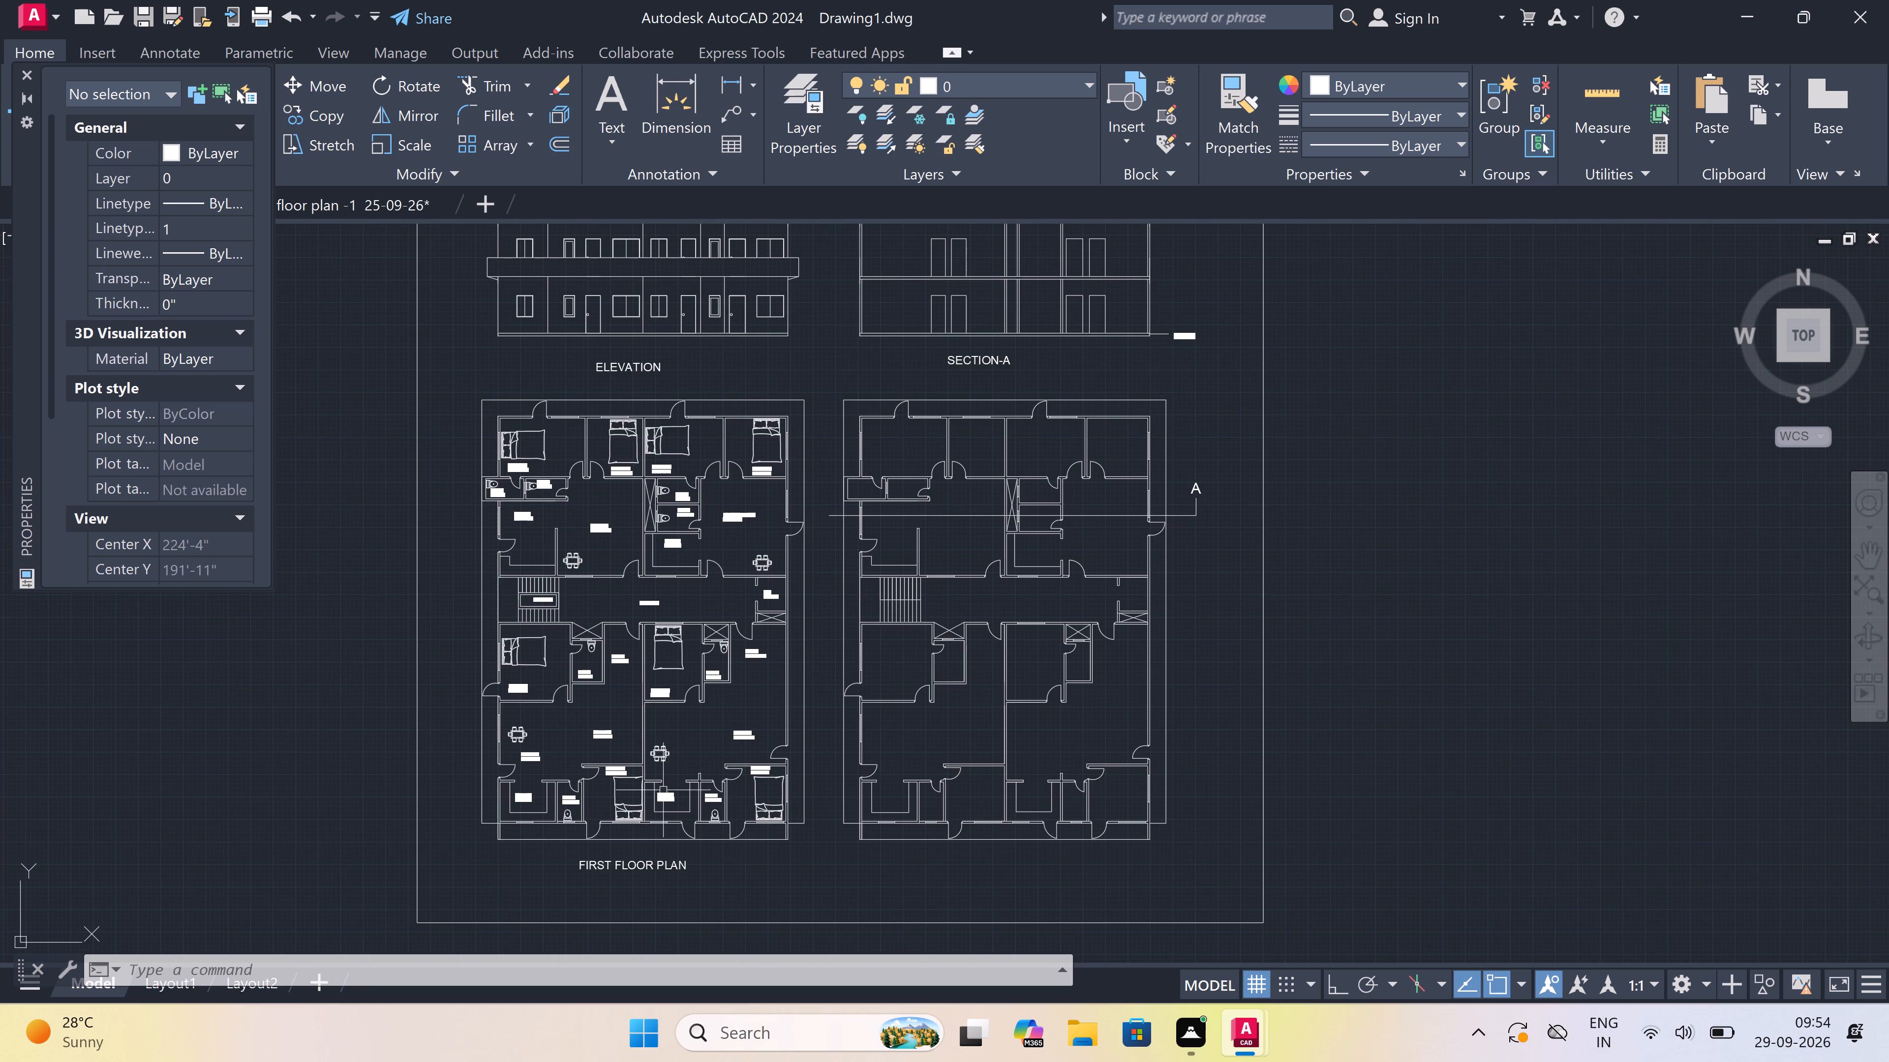
pyautogui.keyDown('ctrl'); pyautogui.scroll(3, 683, 889); pyautogui.keyUp('ctrl')
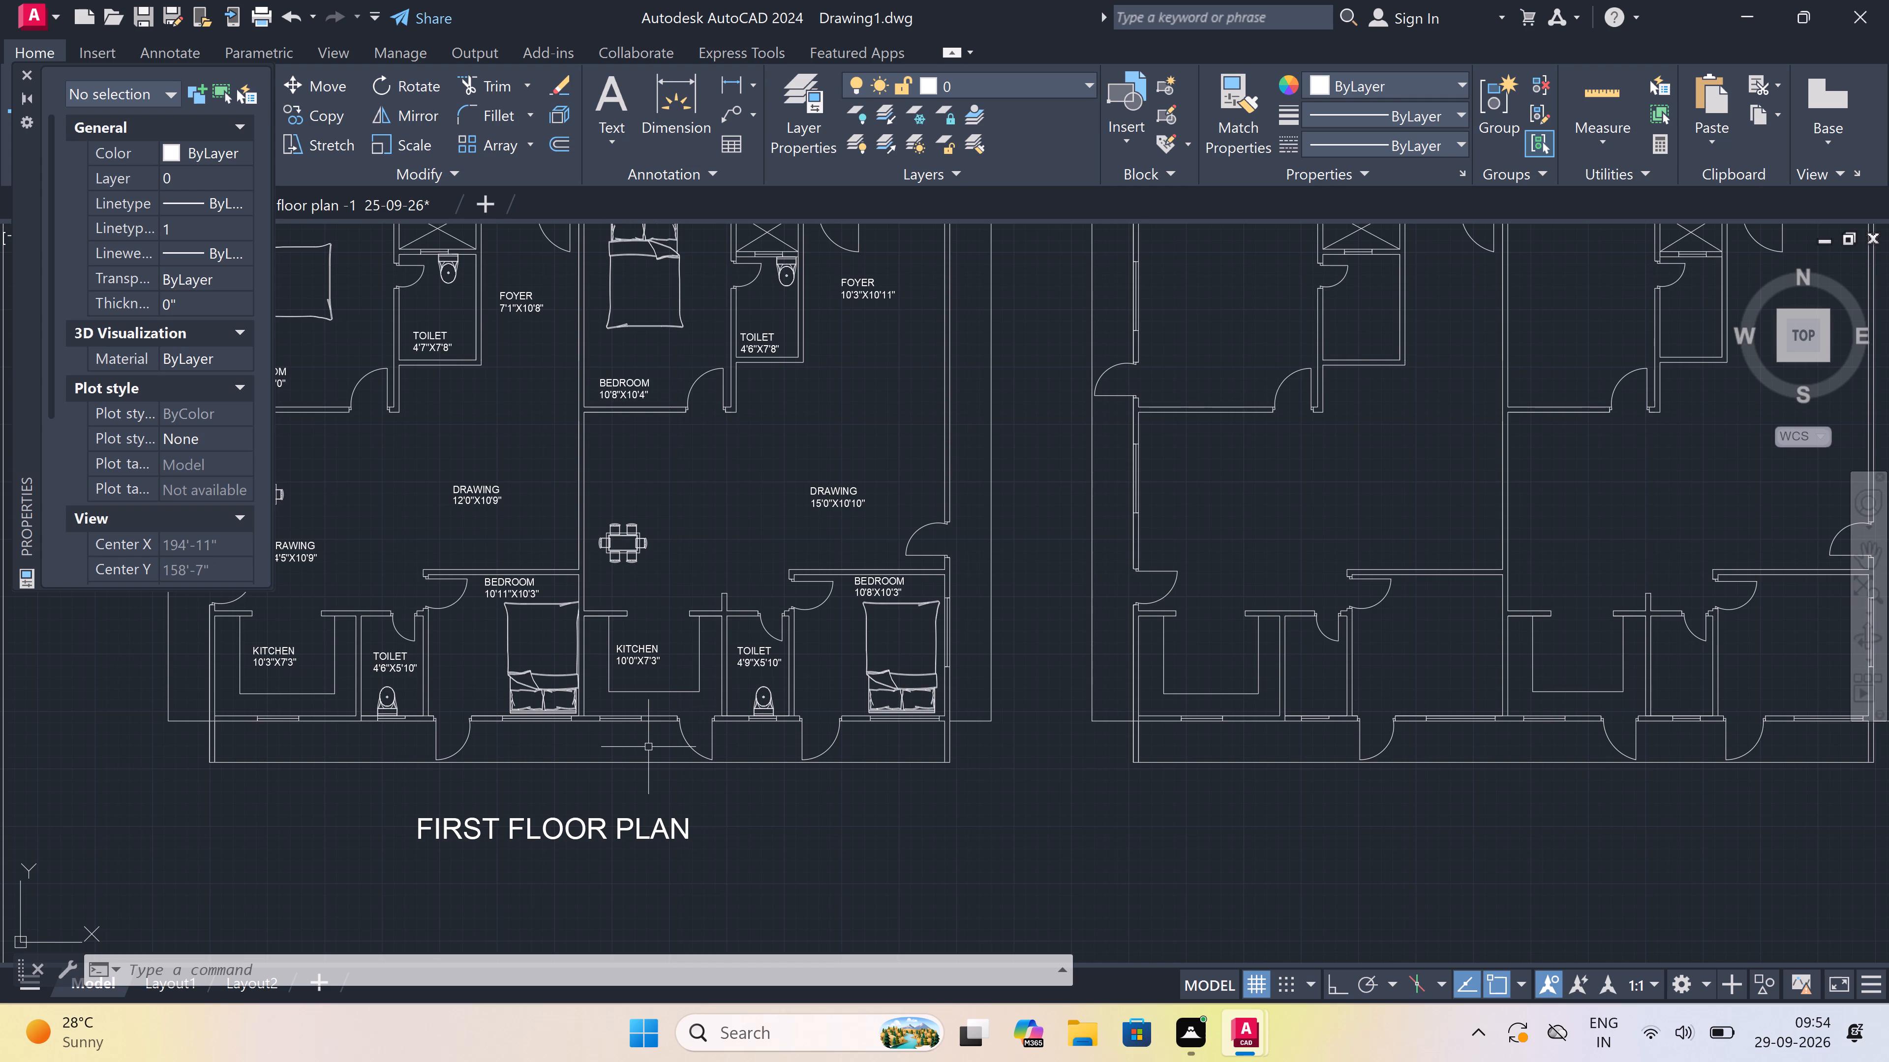
pyautogui.keyDown('ctrl'); pyautogui.scroll(-5, 654, 752); pyautogui.keyUp('ctrl')
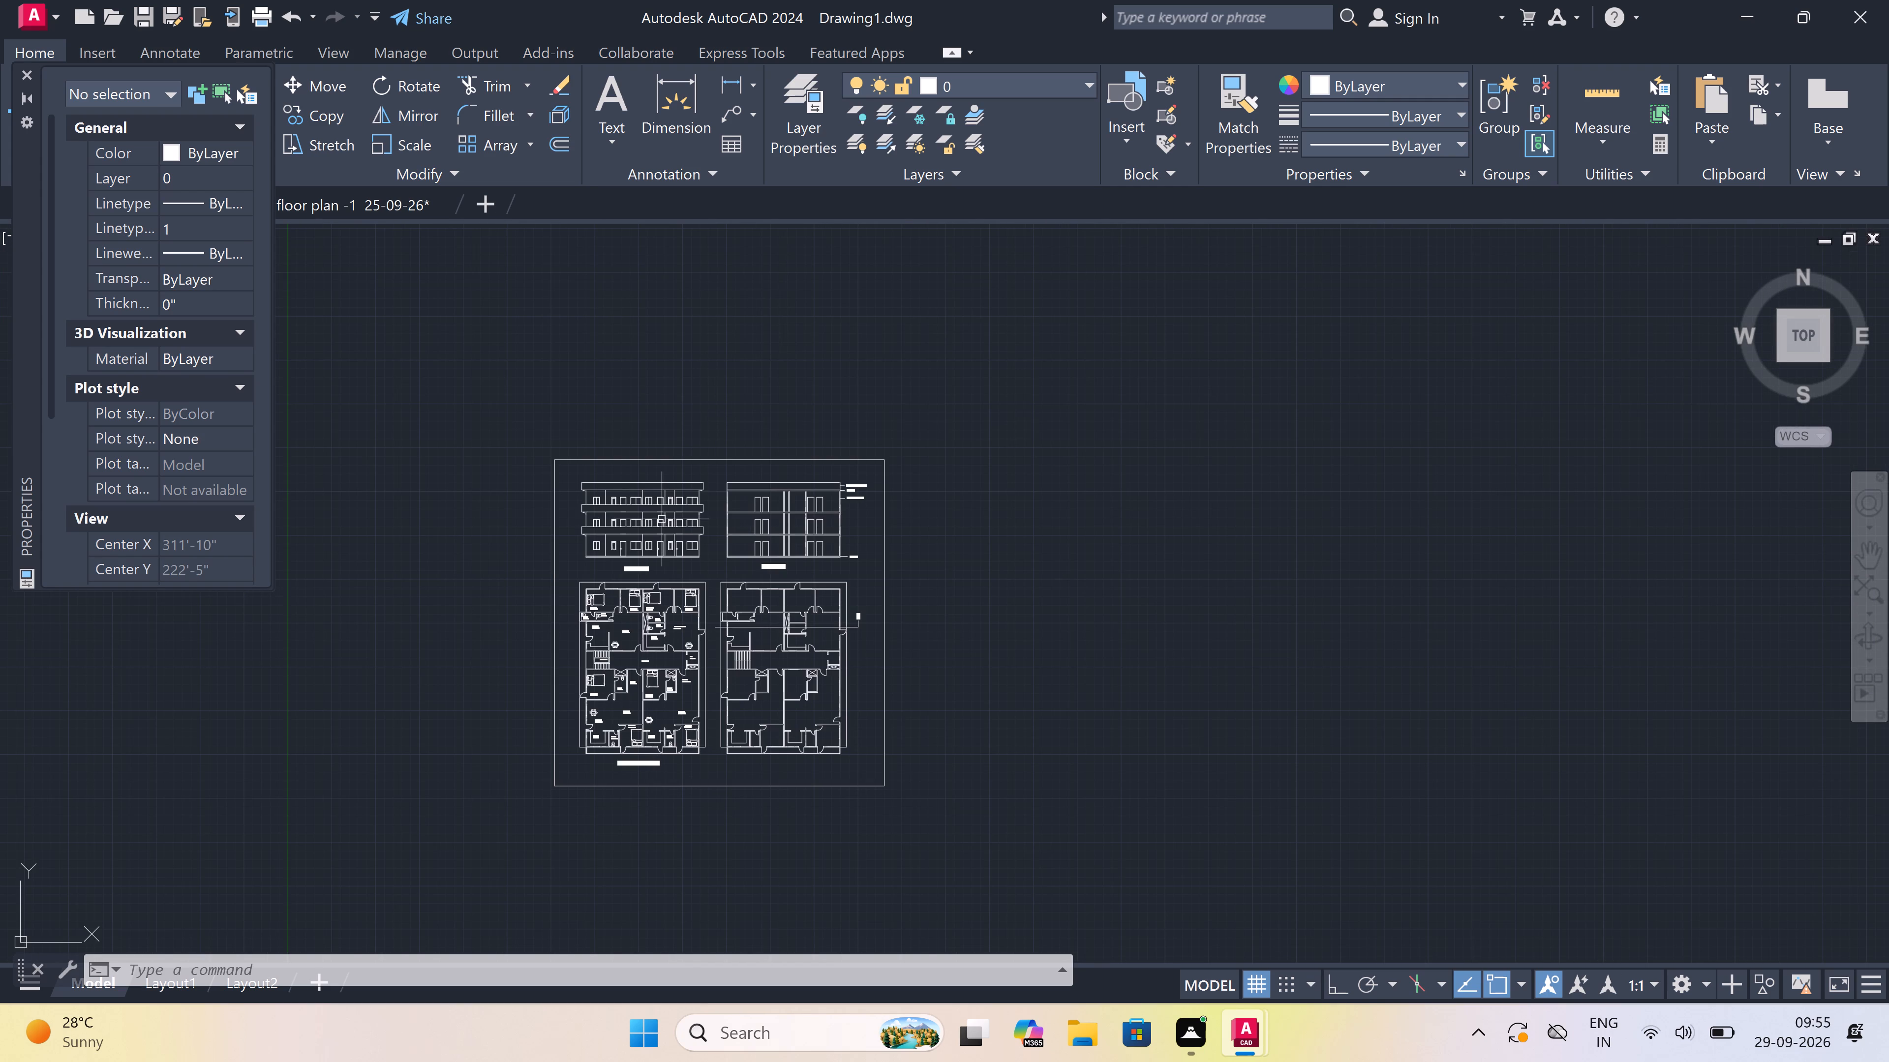
# Review the elevation and sheet overview, then inspect the first floor plan's northern drawing rooms, toilets and 10'0"X7'9" kitchen.
pyautogui.keyDown('ctrl'); pyautogui.scroll(3, 662, 519); pyautogui.keyUp('ctrl')
pyautogui.keyDown('ctrl'); pyautogui.scroll(-3, 662, 519); pyautogui.keyUp('ctrl')
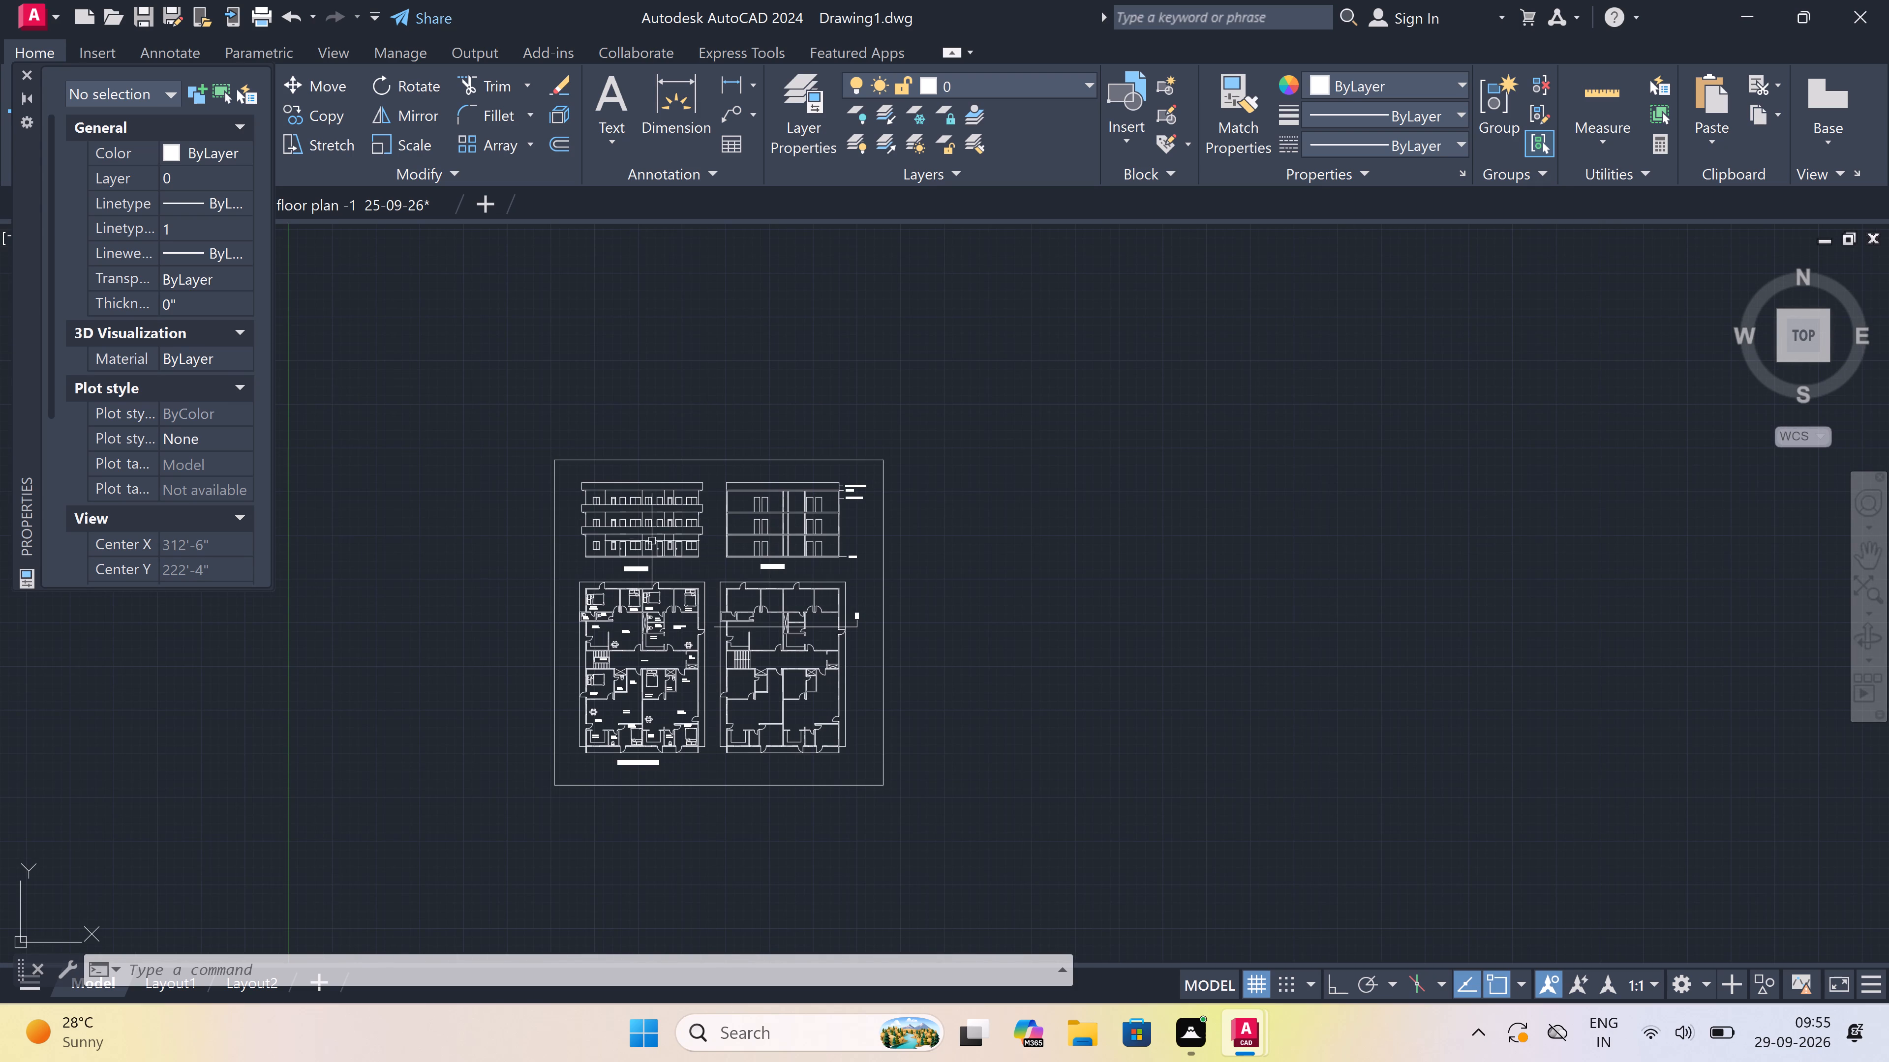
pyautogui.keyDown('ctrl'); pyautogui.scroll(3, 652, 539); pyautogui.keyUp('ctrl')
pyautogui.keyDown('ctrl'); pyautogui.scroll(-2, 652, 539); pyautogui.keyUp('ctrl')
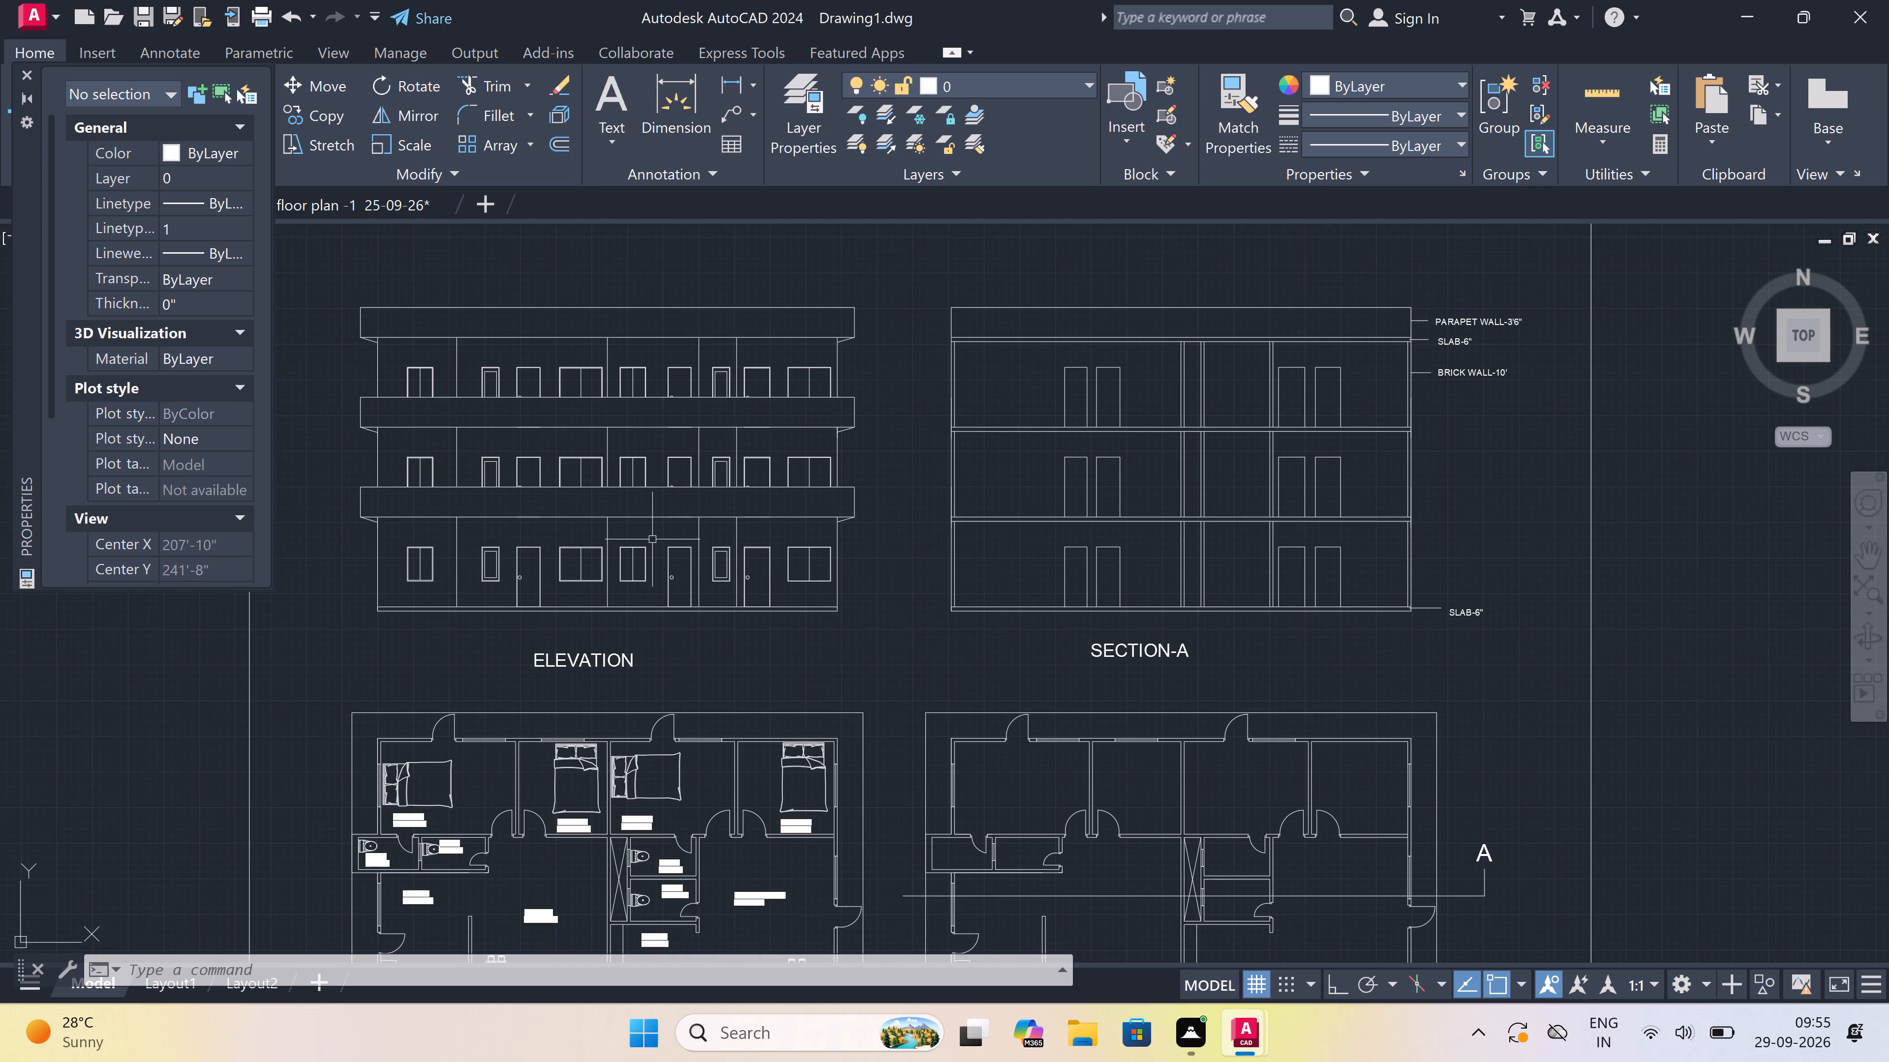
pyautogui.keyDown('ctrl'); pyautogui.scroll(-3, 652, 539); pyautogui.keyUp('ctrl')
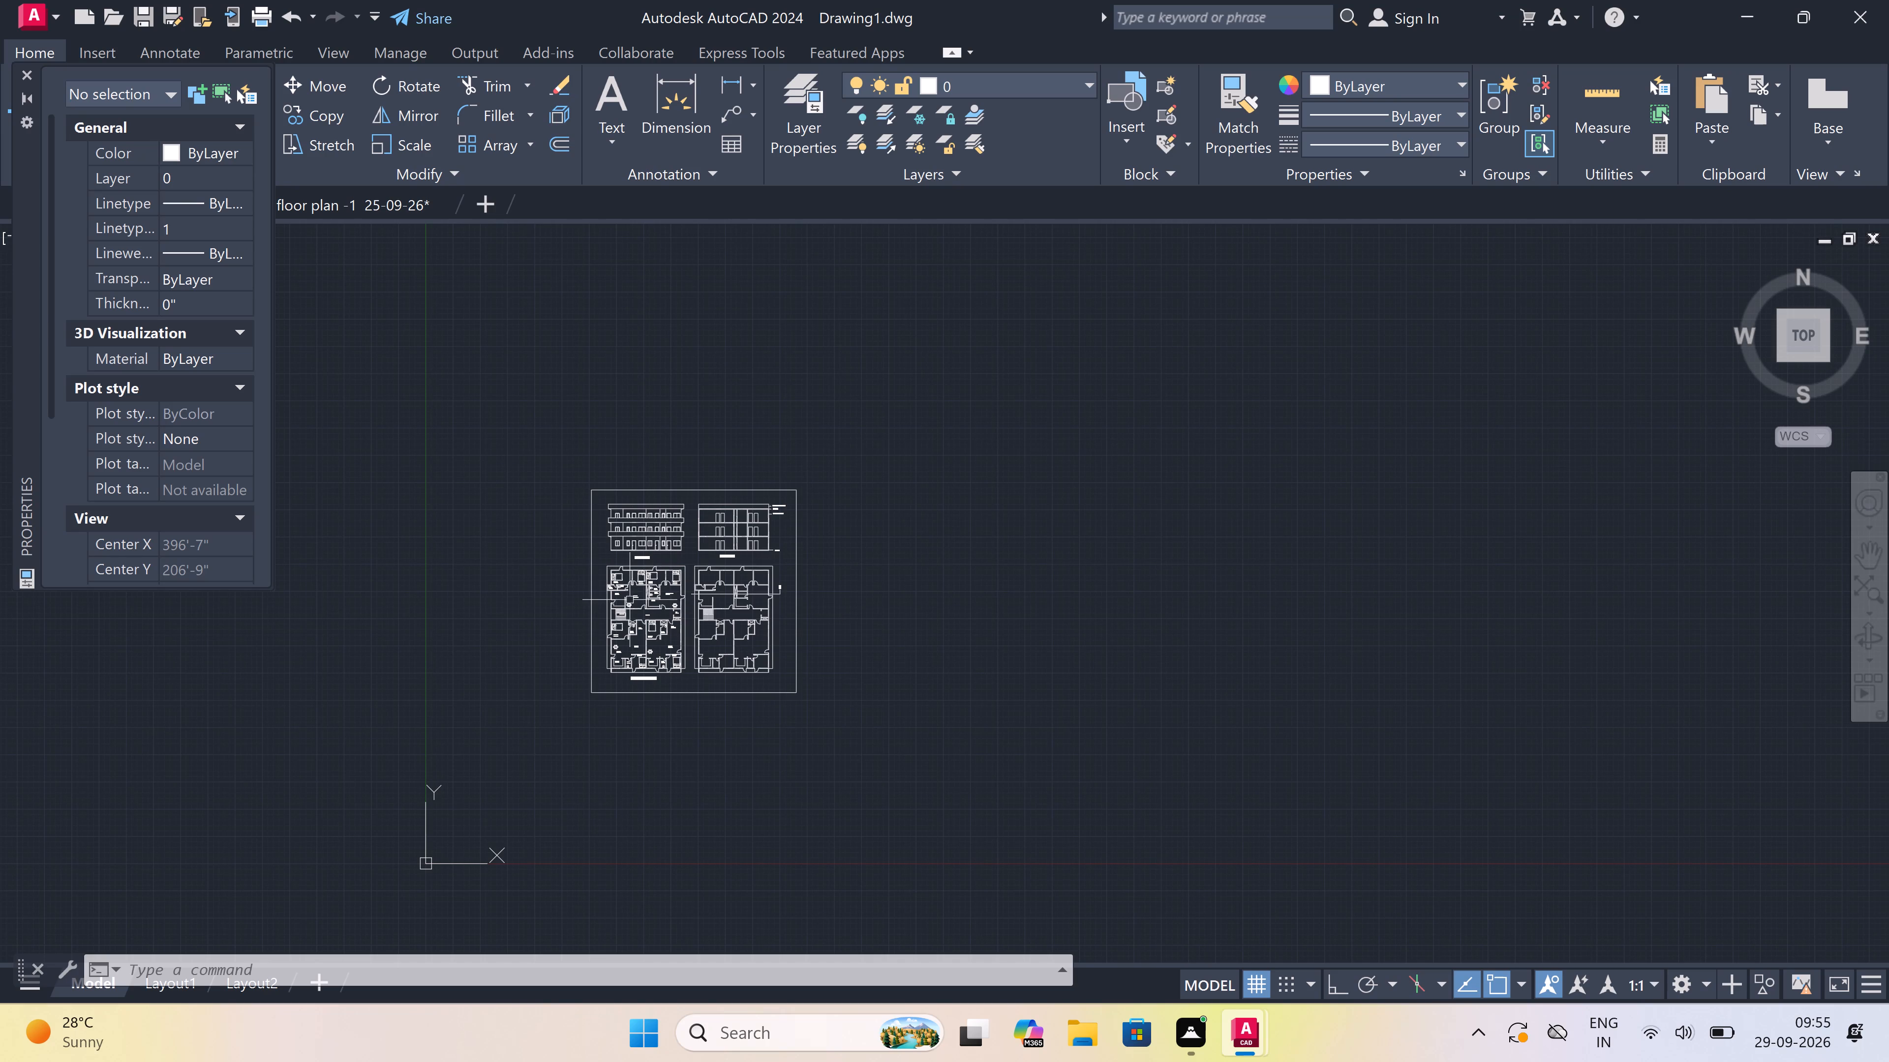
pyautogui.keyDown('ctrl'); pyautogui.scroll(-3, 640, 600); pyautogui.keyUp('ctrl')
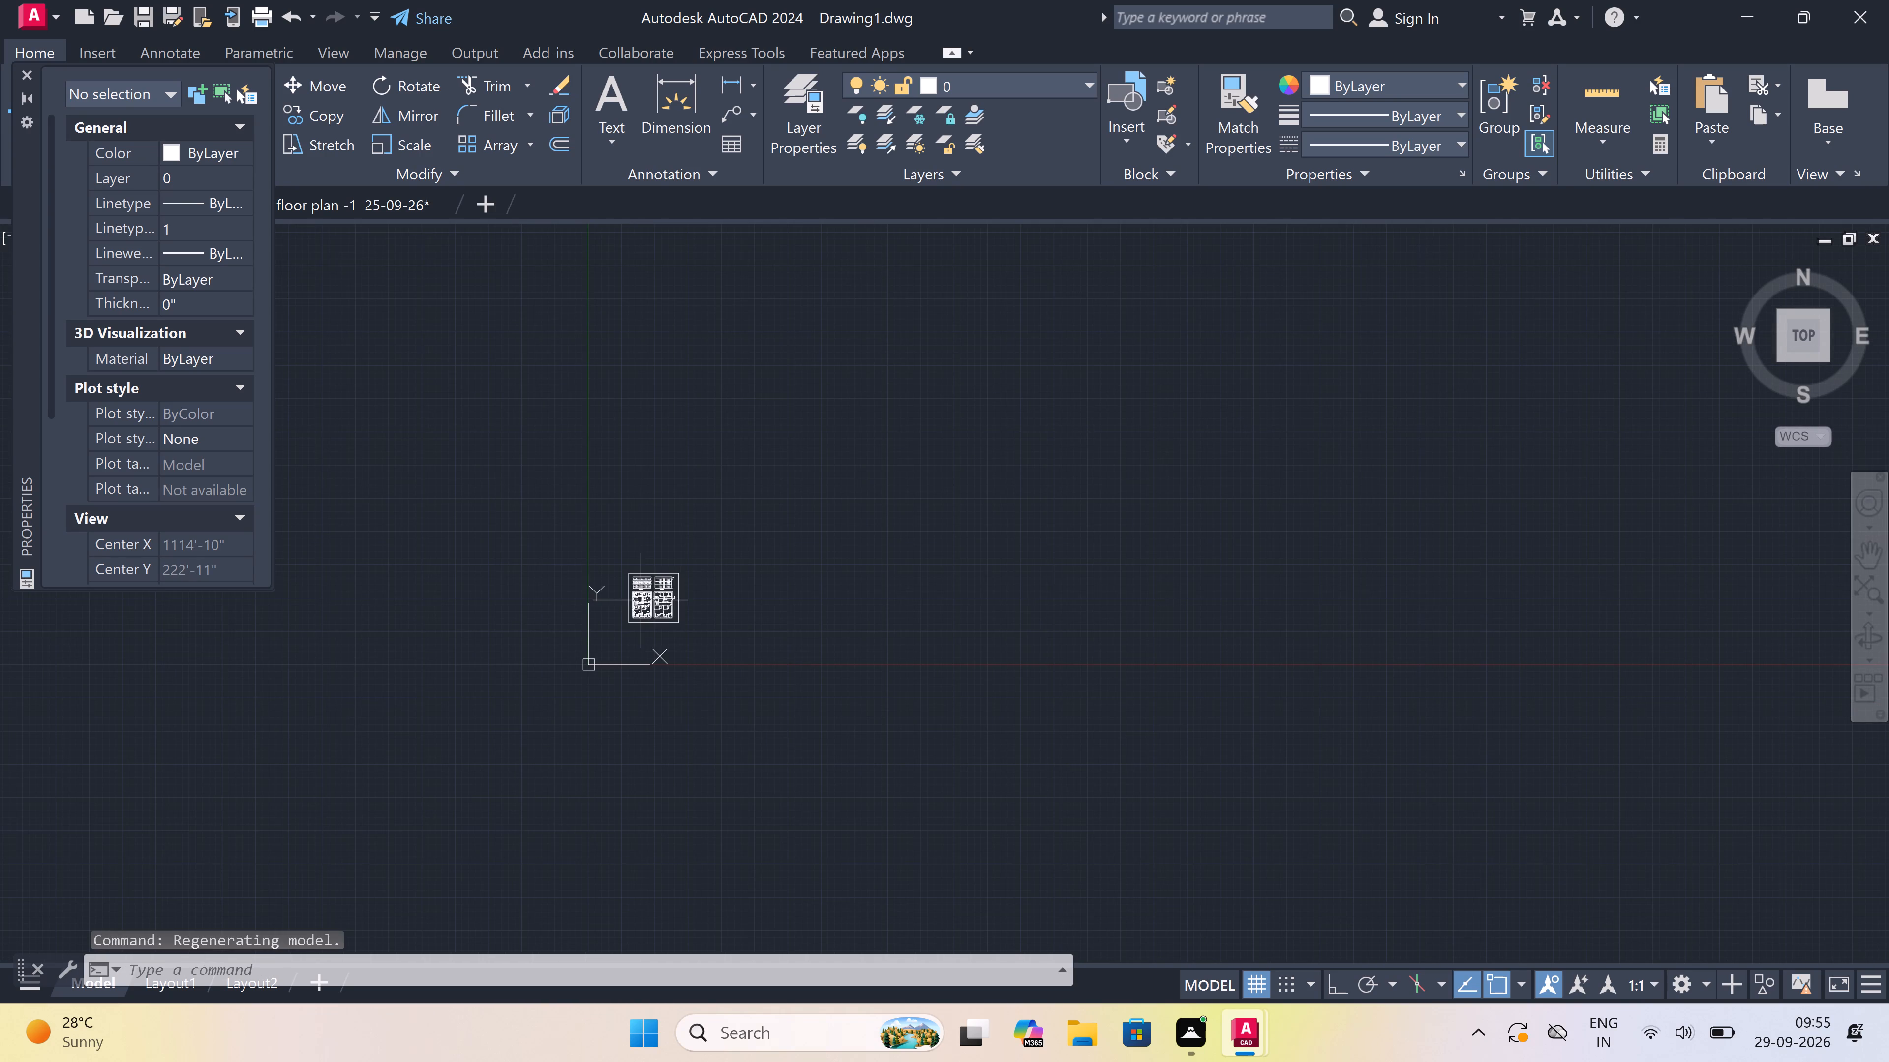
pyautogui.keyDown('ctrl'); pyautogui.scroll(4, 640, 600); pyautogui.keyUp('ctrl')
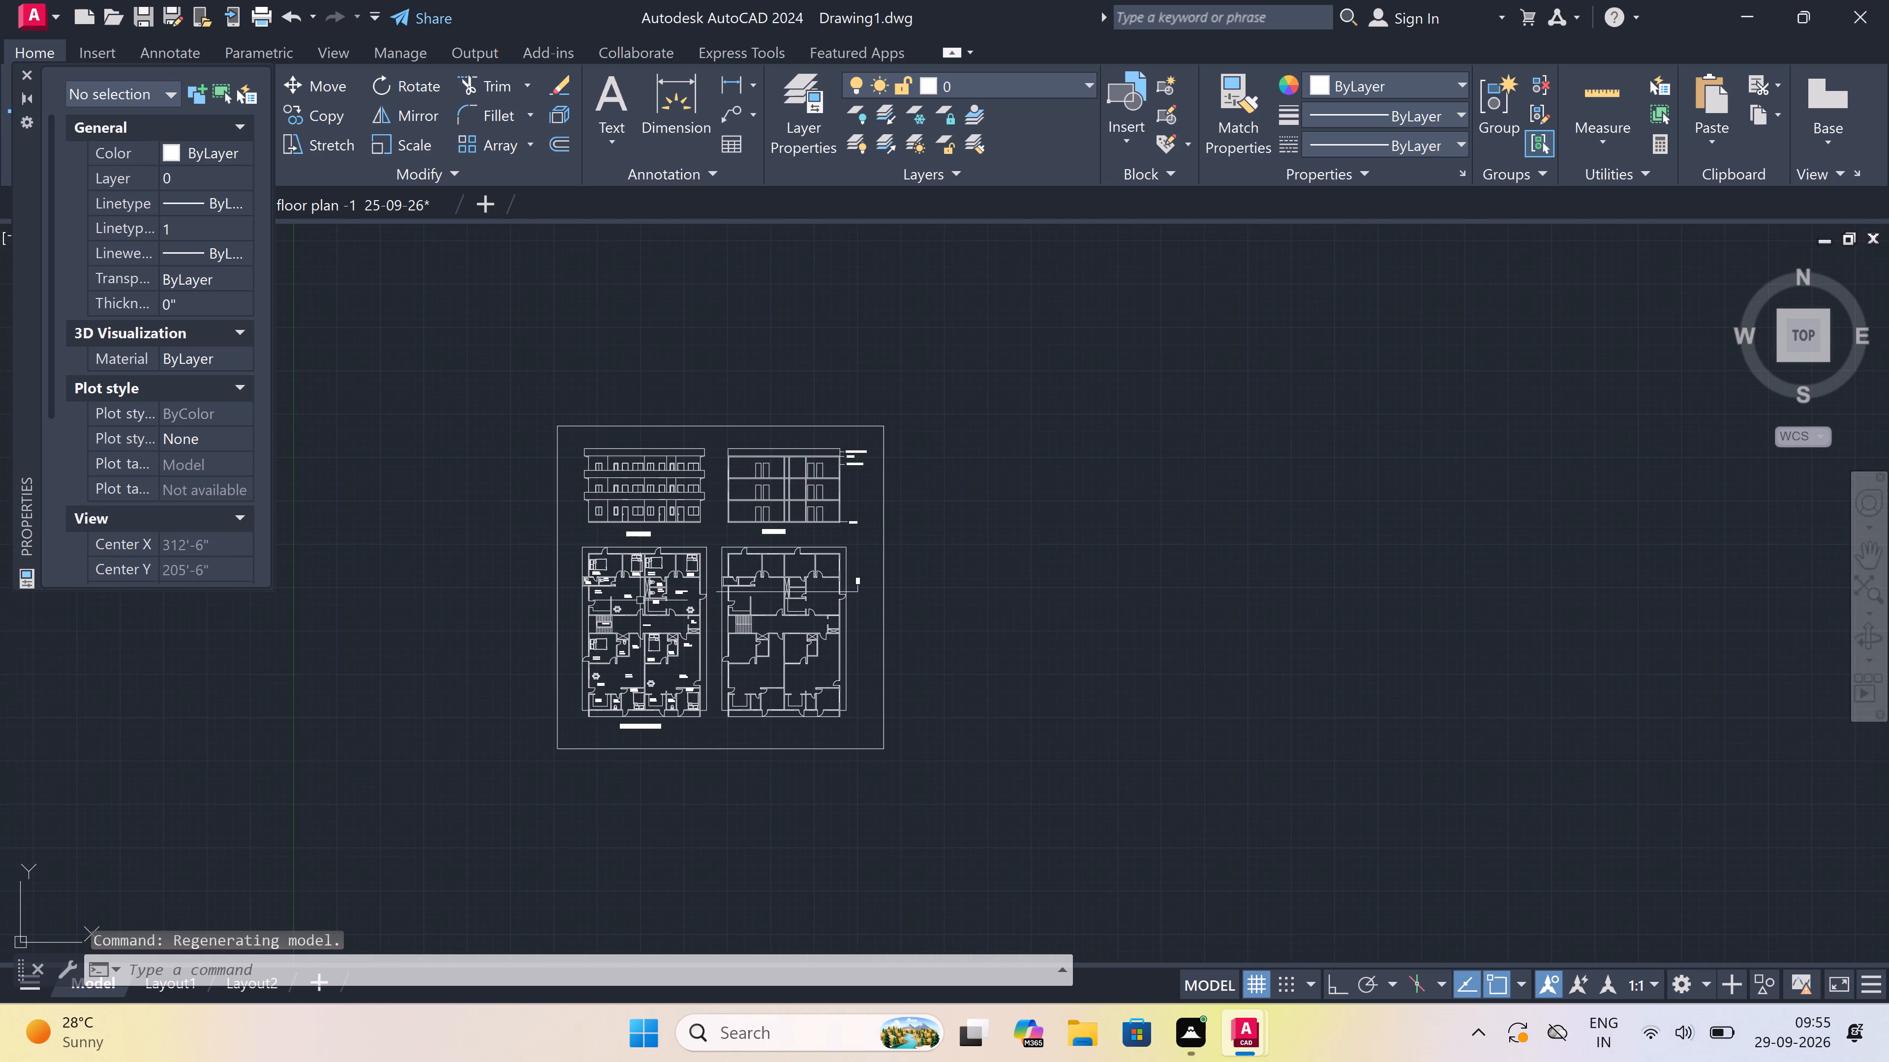
pyautogui.keyDown('ctrl'); pyautogui.scroll(4, 640, 600); pyautogui.keyUp('ctrl')
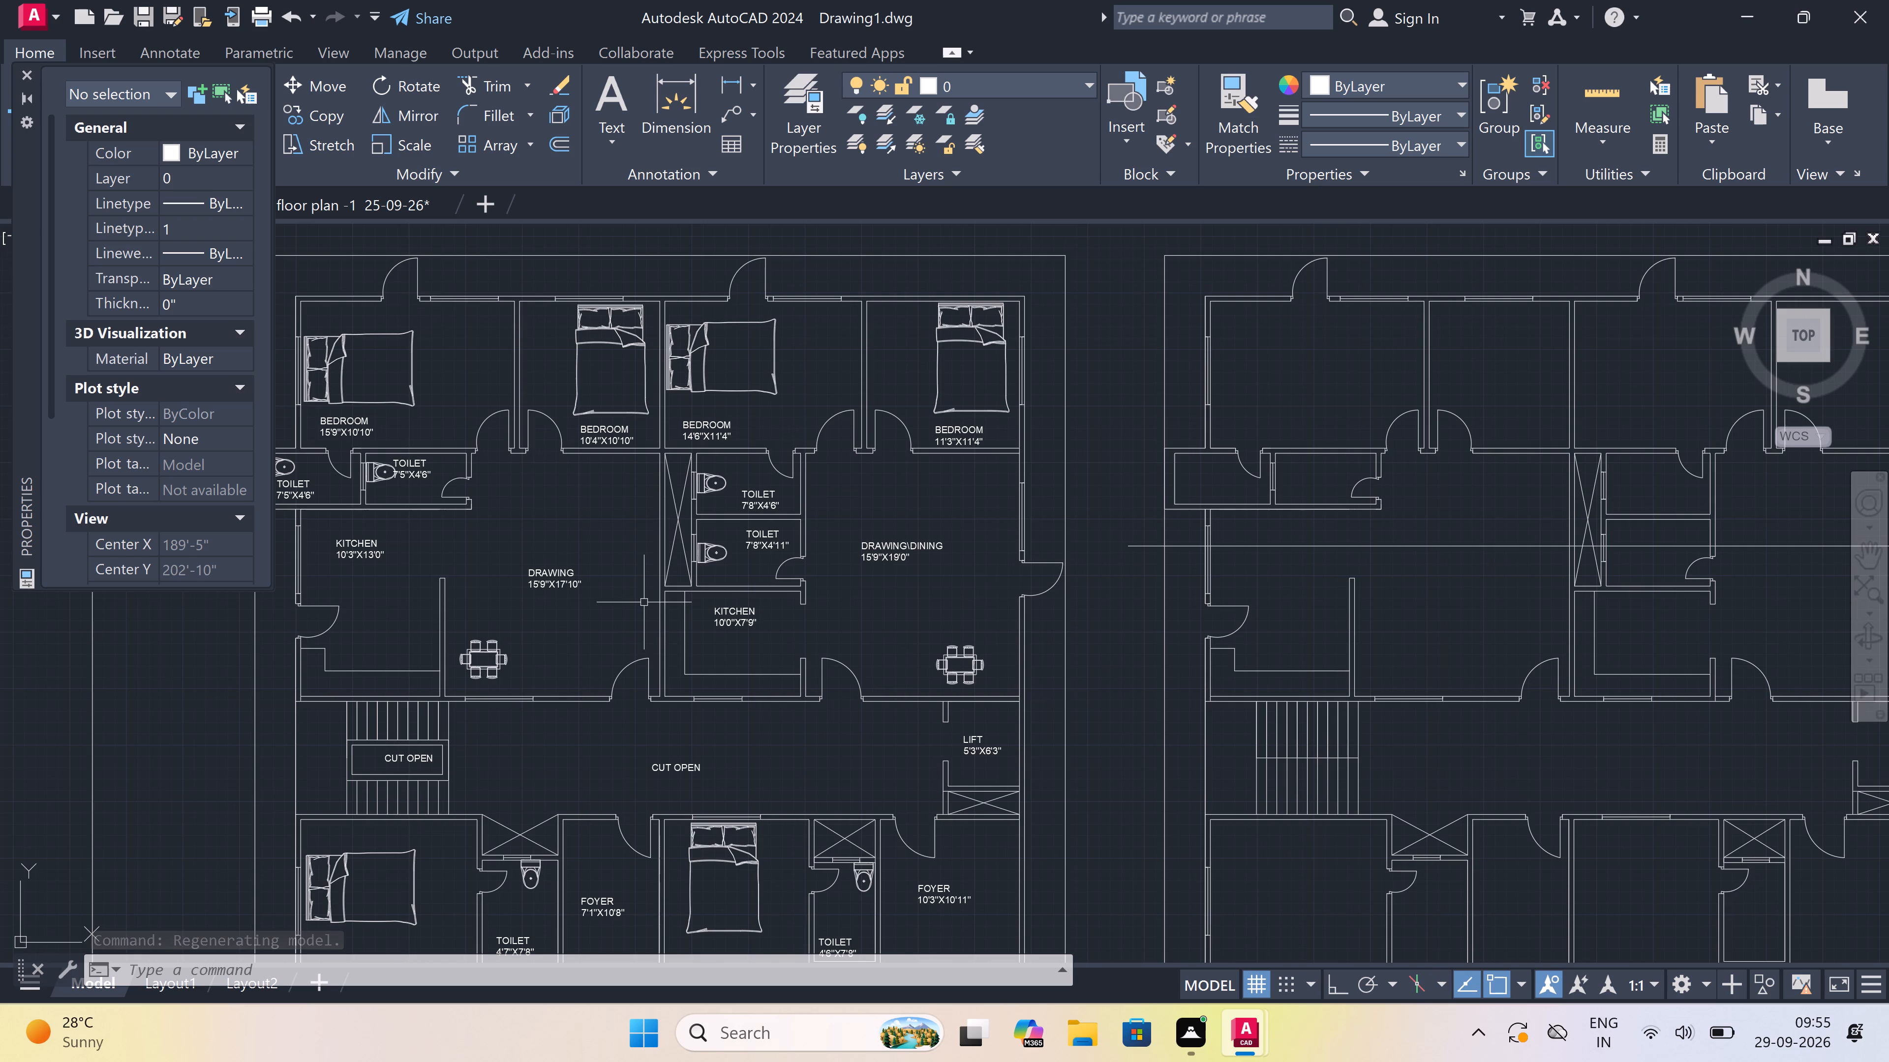
pyautogui.keyDown('ctrl'); pyautogui.scroll(-2, 644, 602); pyautogui.keyUp('ctrl')
pyautogui.keyDown('ctrl'); pyautogui.scroll(5, 644, 602); pyautogui.keyUp('ctrl')
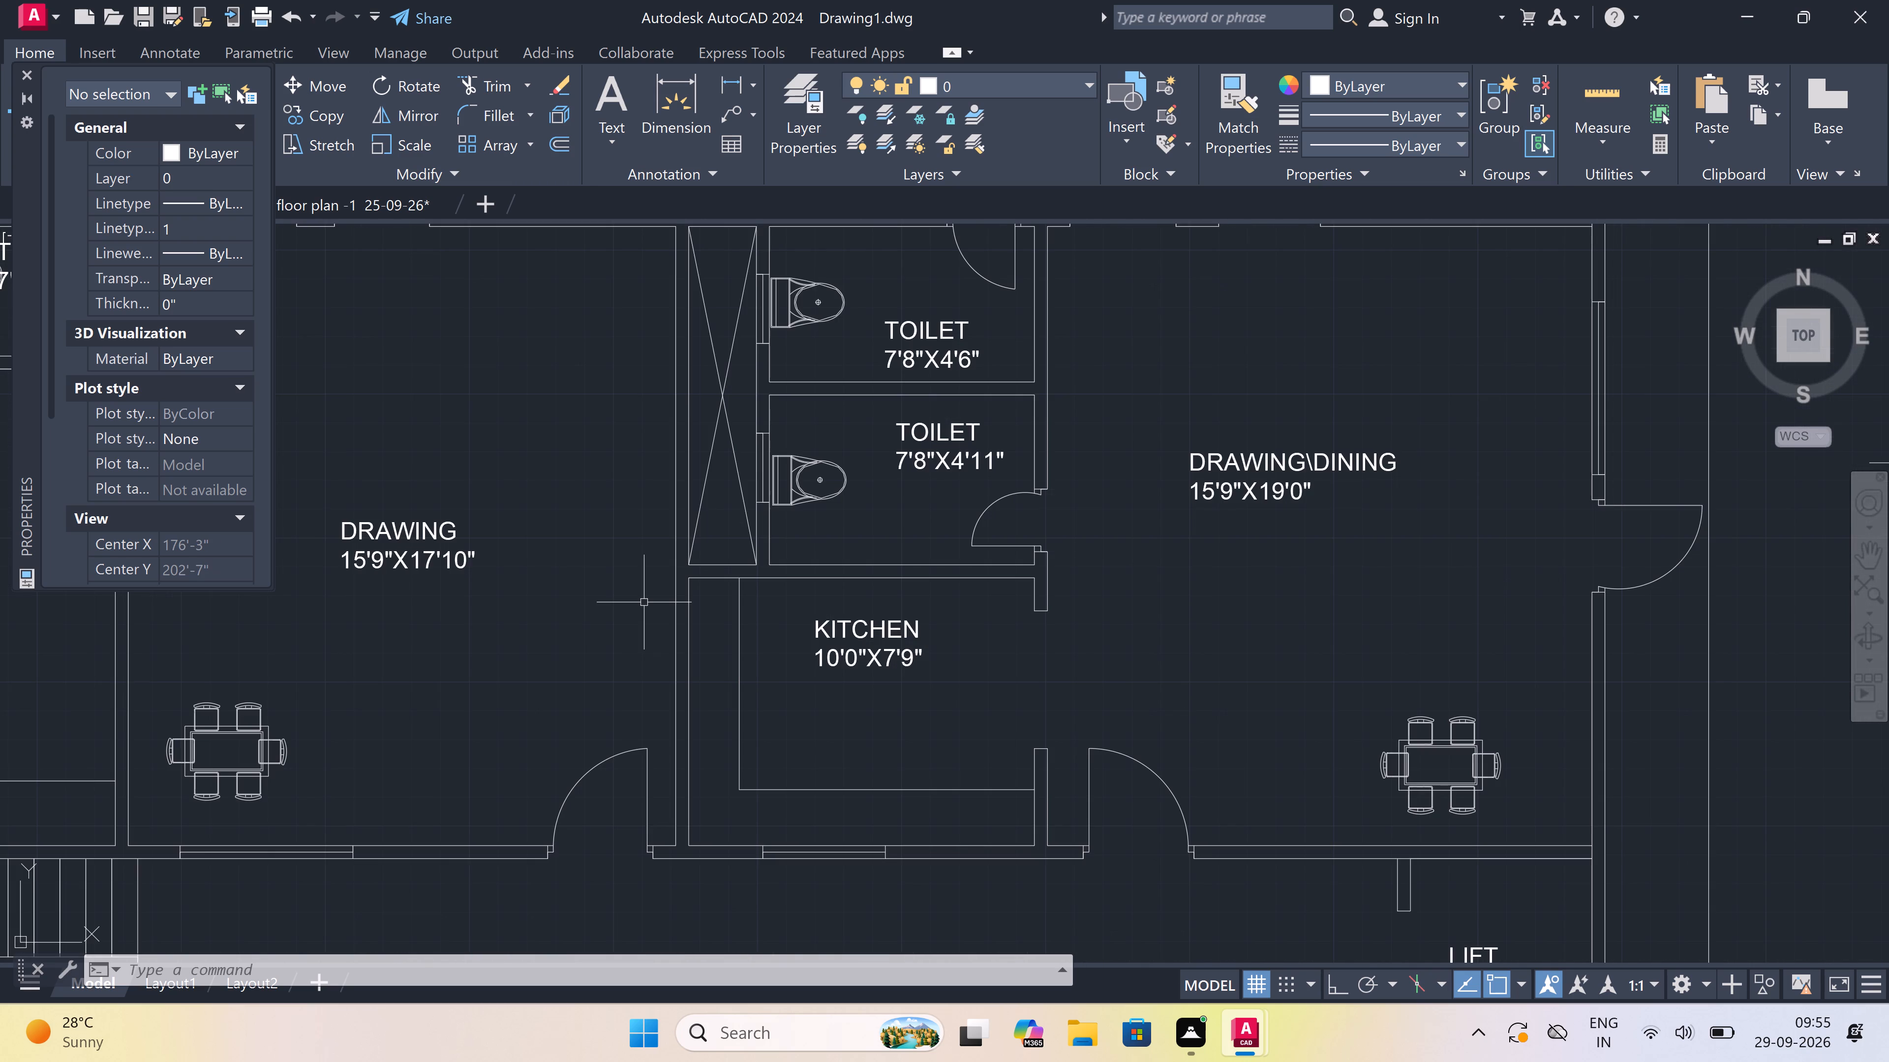
# Move the staircase's CUT OPEN label about 0'-11" west to centre it in the rectangle between the stair flights.
pyautogui.keyDown('ctrl'); pyautogui.scroll(-3, 642, 600); pyautogui.keyUp('ctrl')
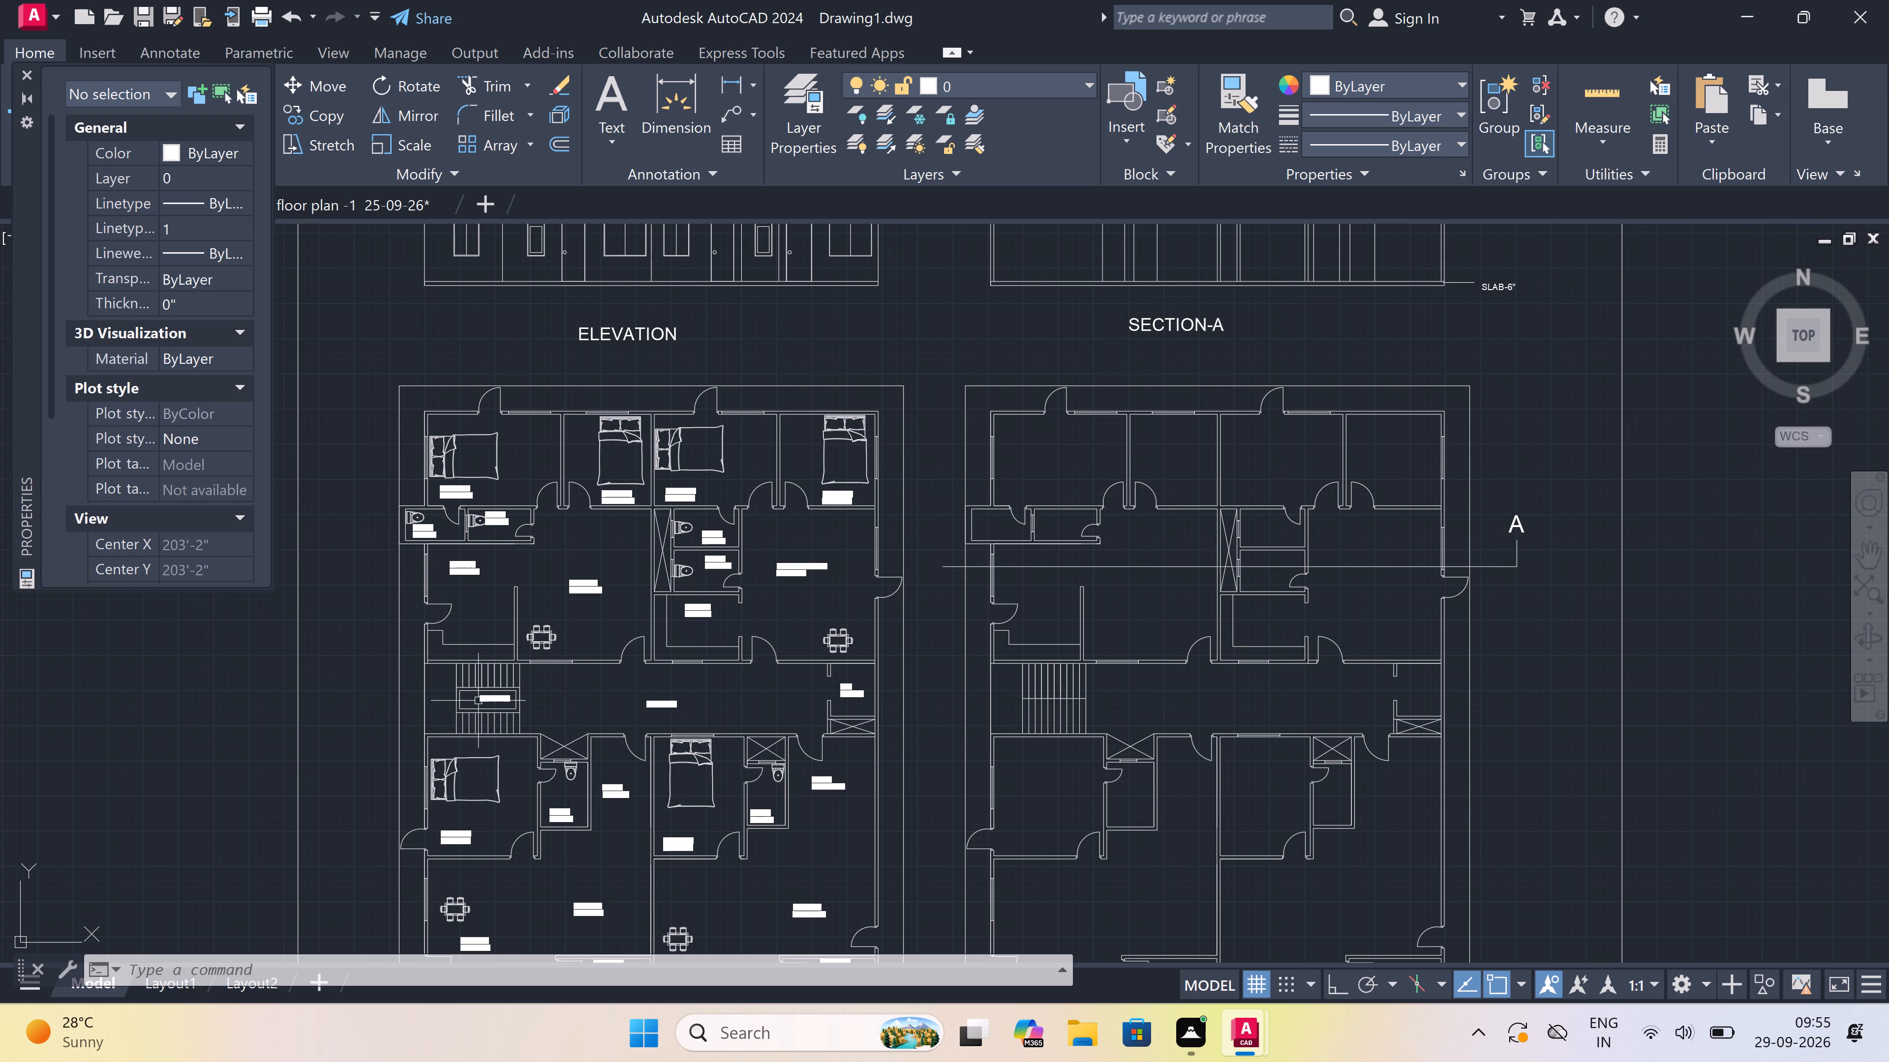
pyautogui.keyDown('ctrl'); pyautogui.scroll(4, 484, 697); pyautogui.keyUp('ctrl')
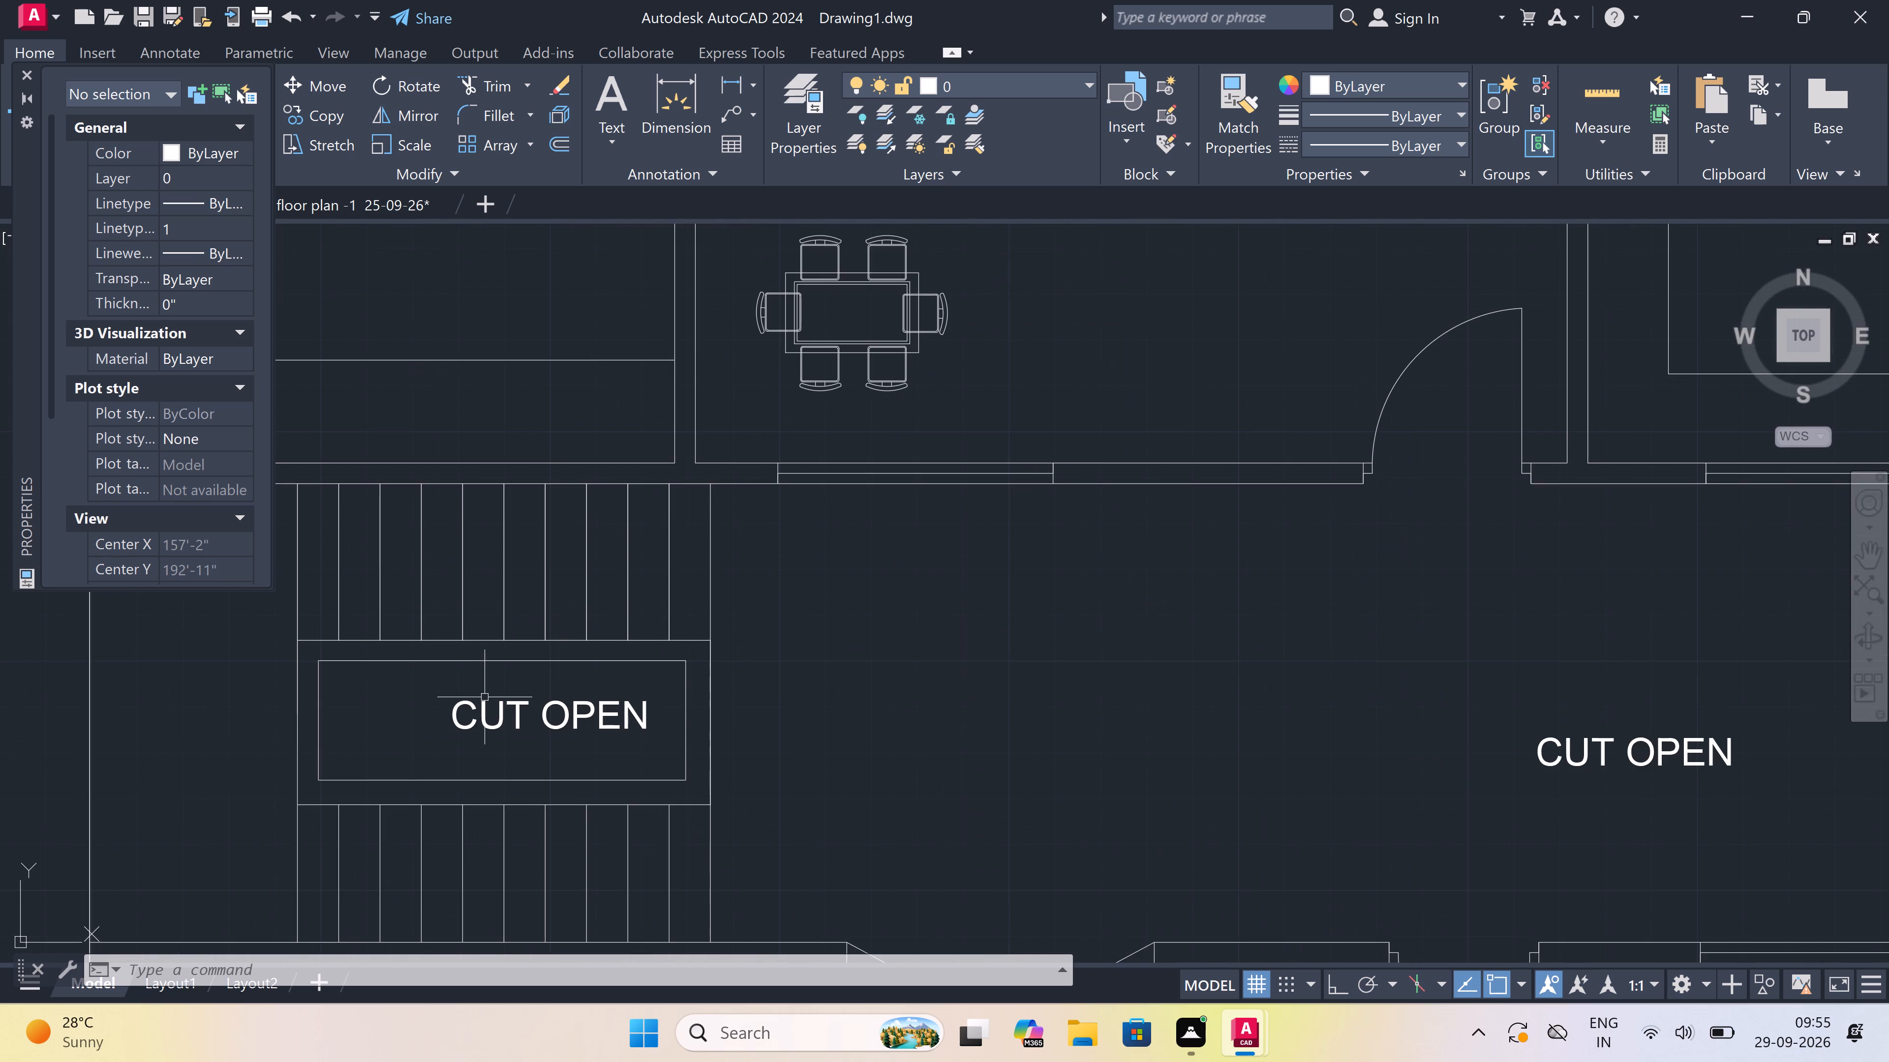
pyautogui.click(486, 701)
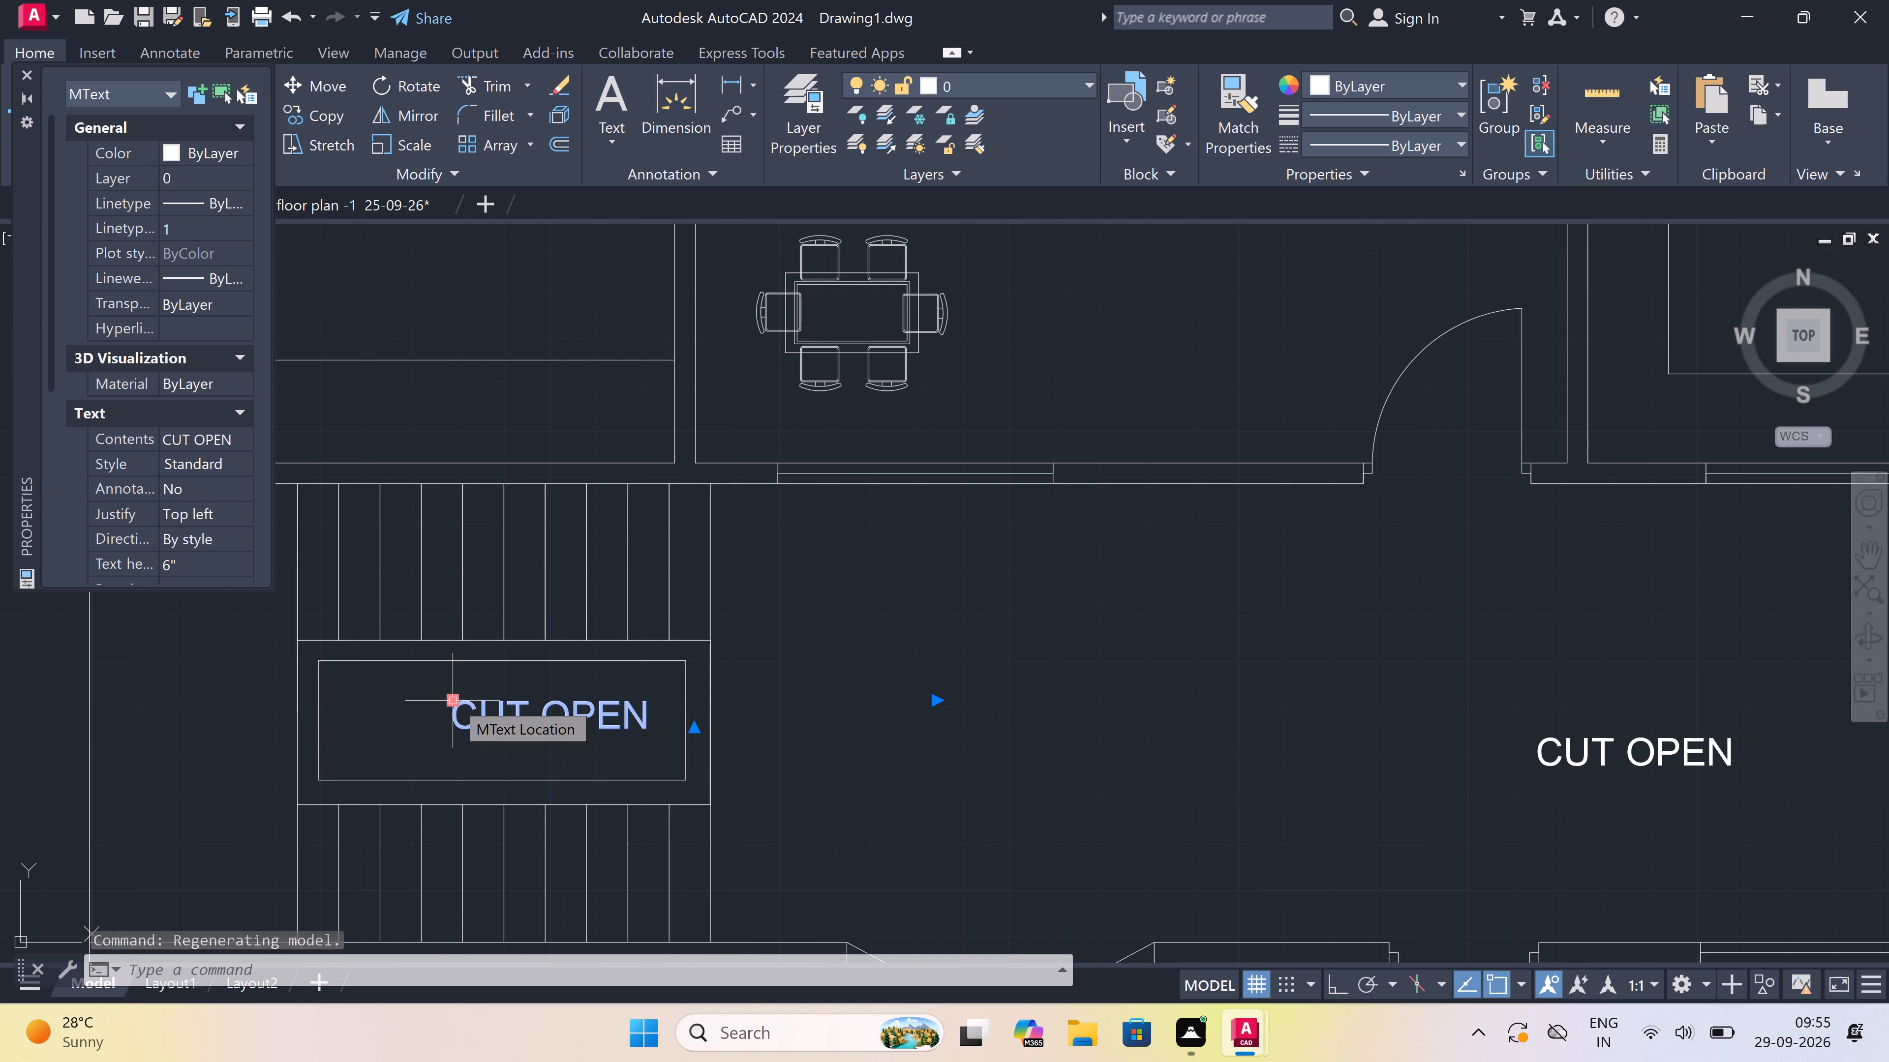
pyautogui.click(454, 700)
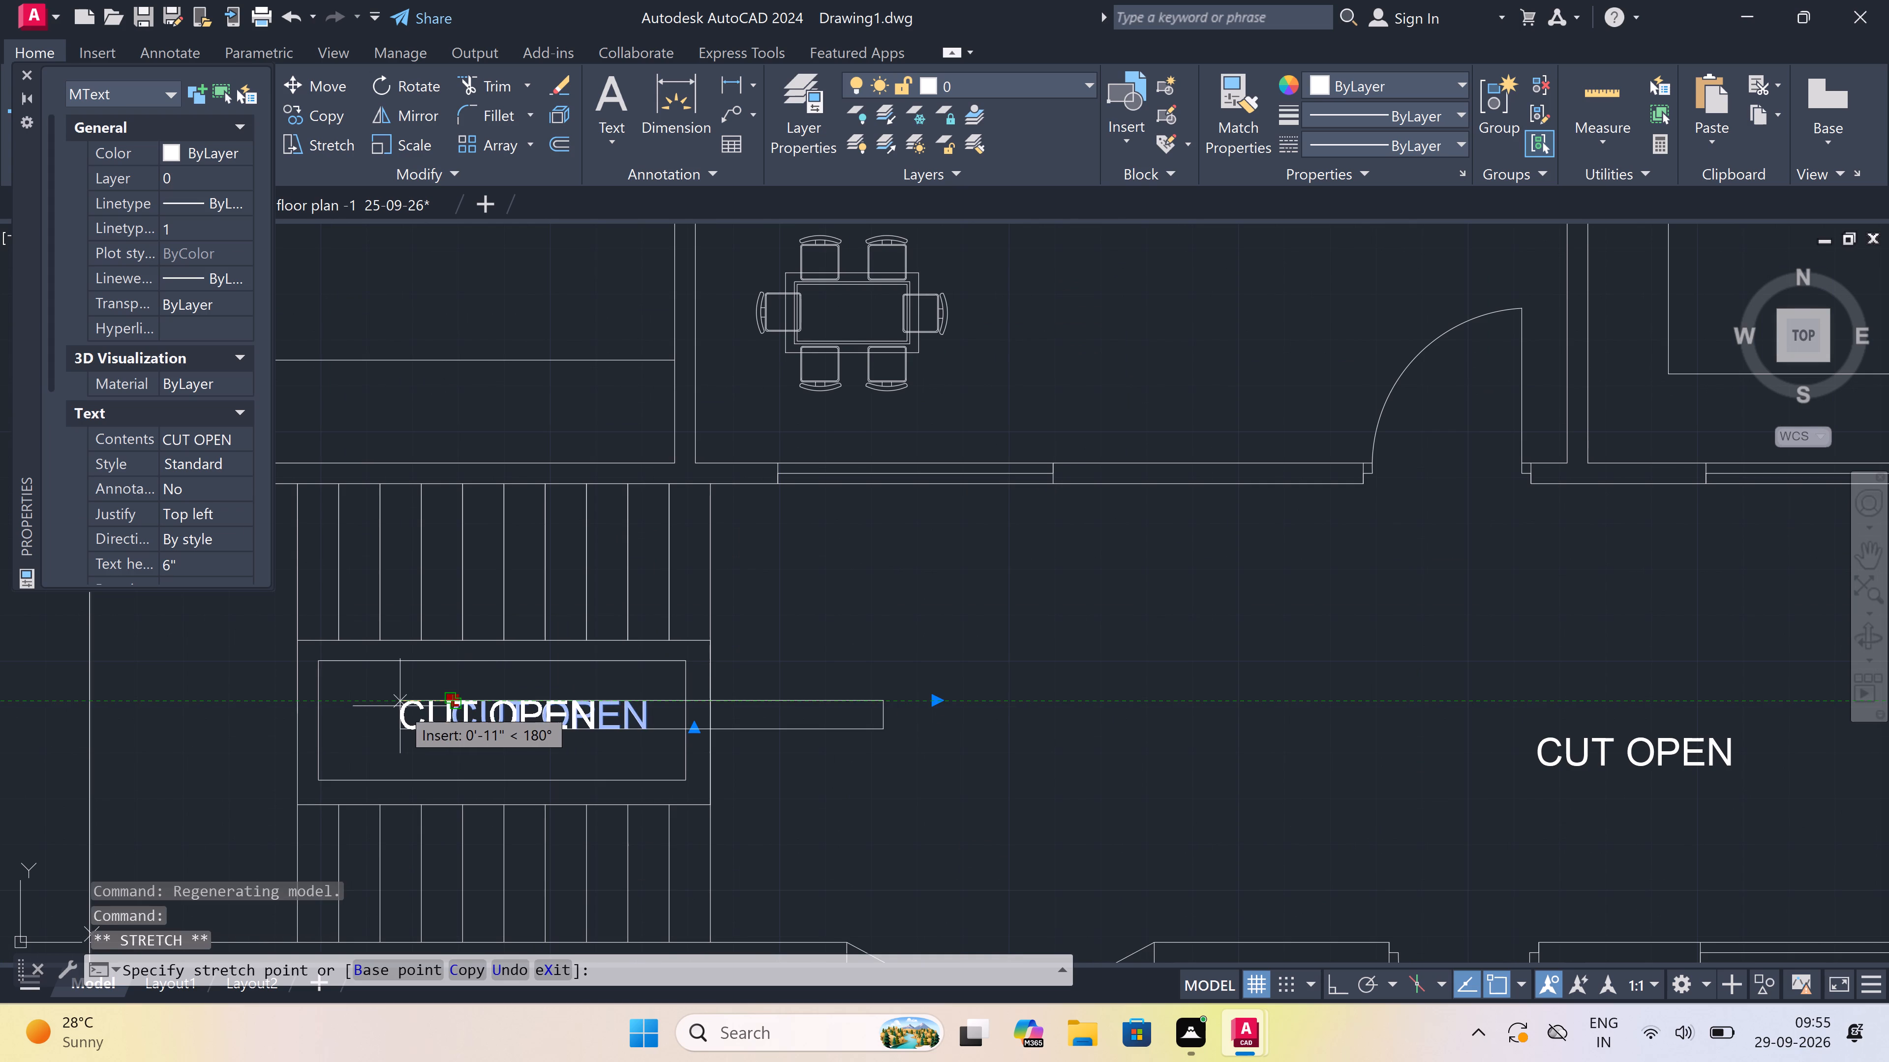
pyautogui.click(400, 706)
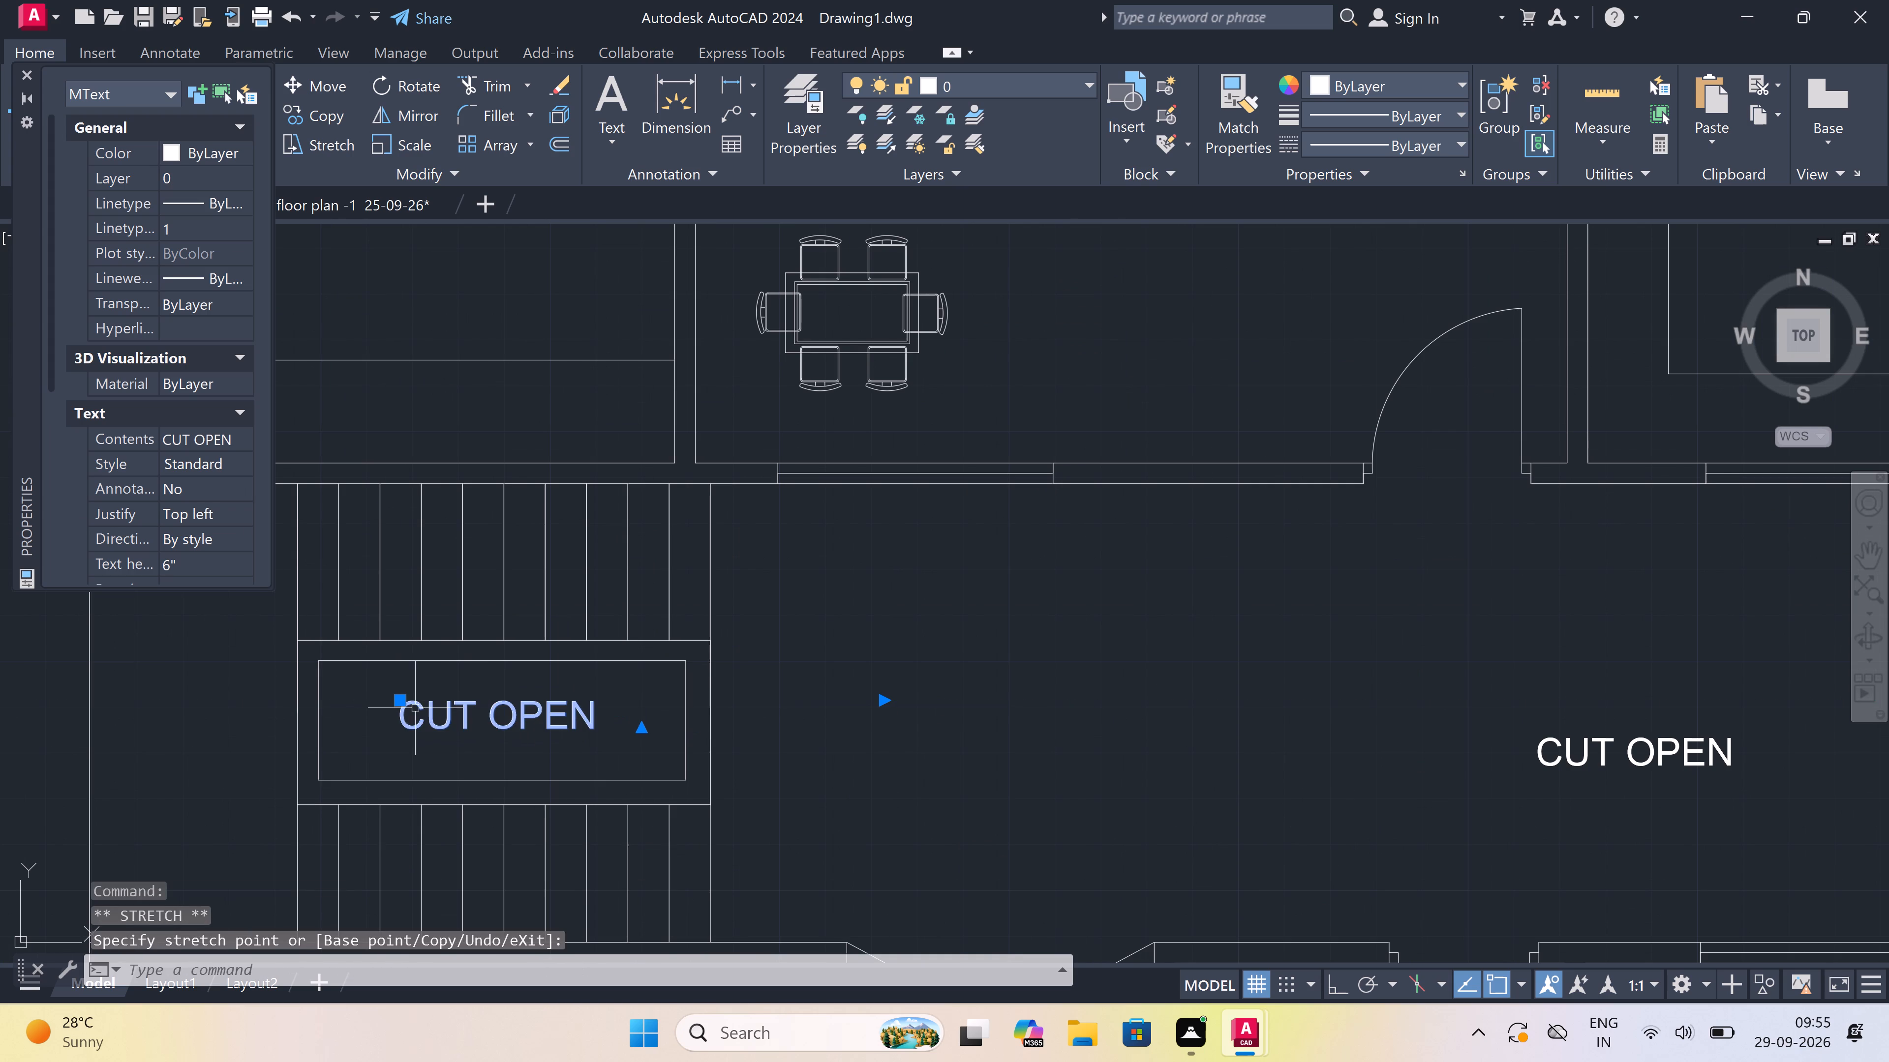
pyautogui.press('Escape')
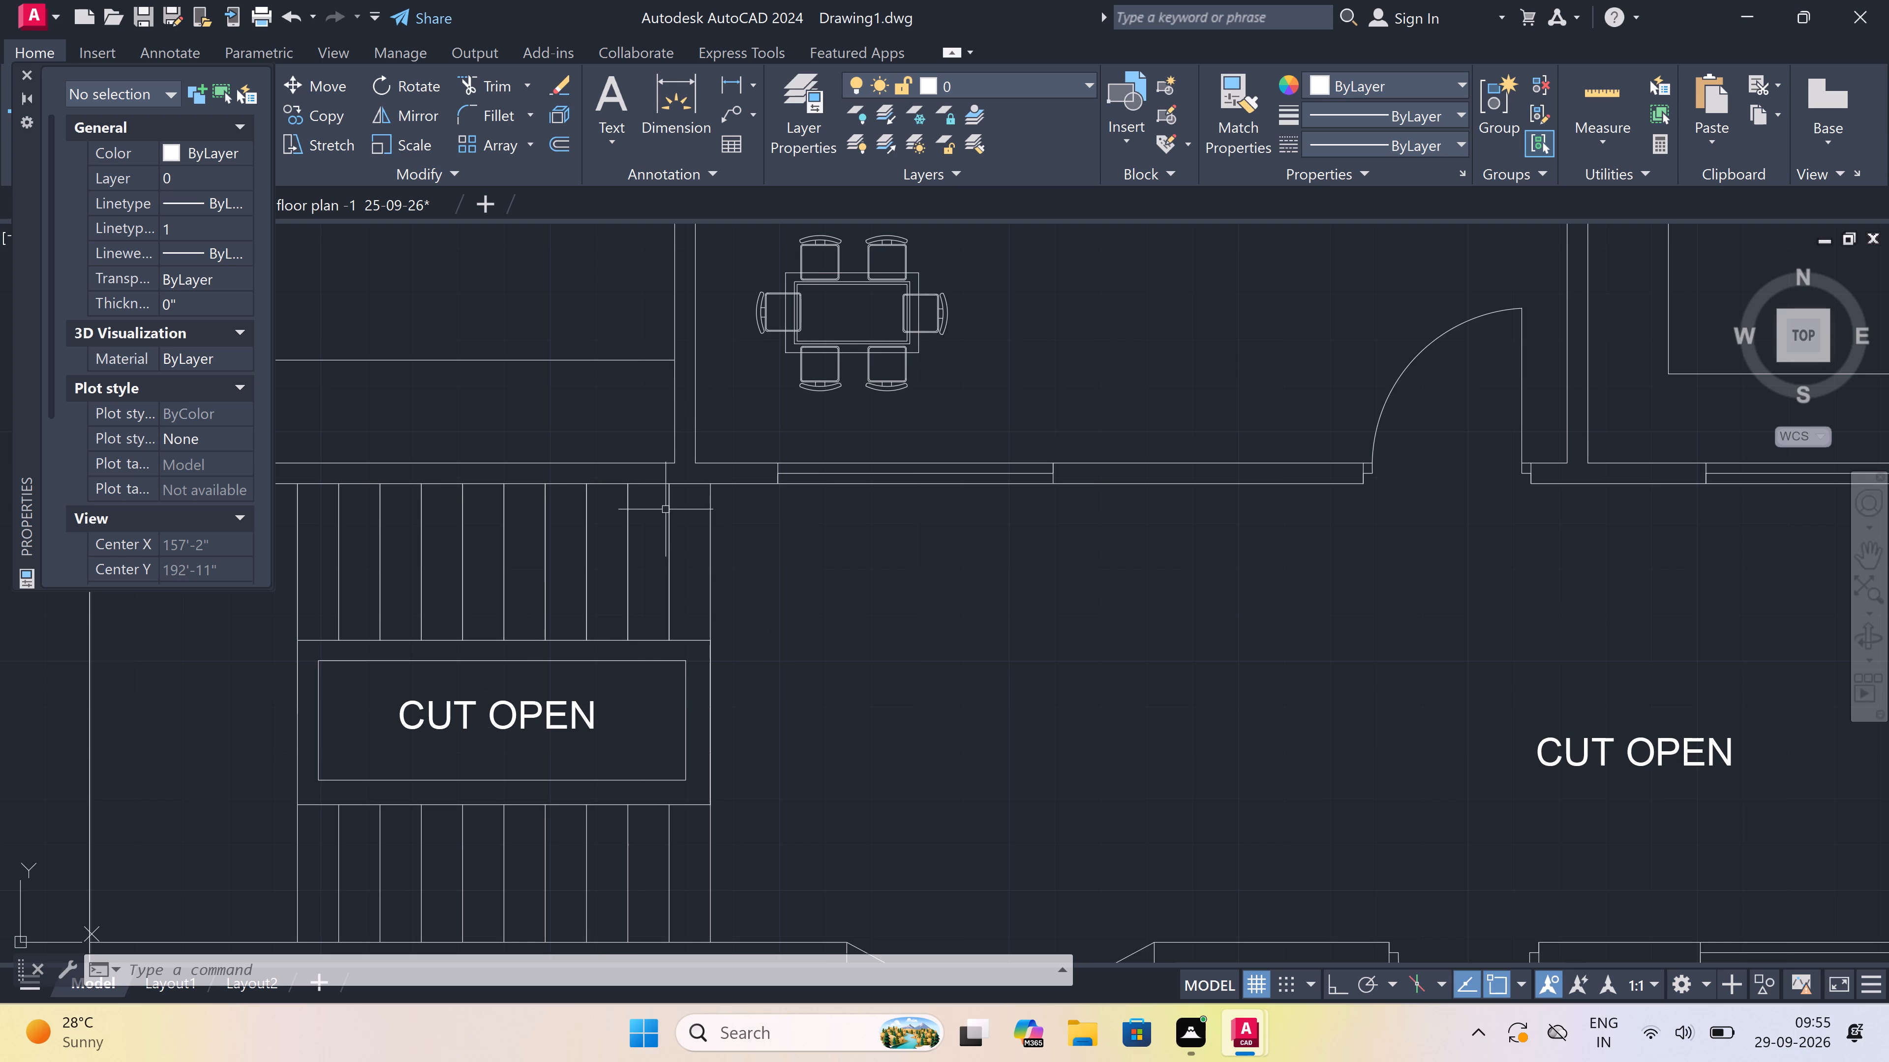
# Review the whole sheet again and examine the first floor plan's northern rooms around the DRAWING\DINING label.
pyautogui.keyDown('ctrl'); pyautogui.scroll(-6, 778, 476); pyautogui.keyUp('ctrl')
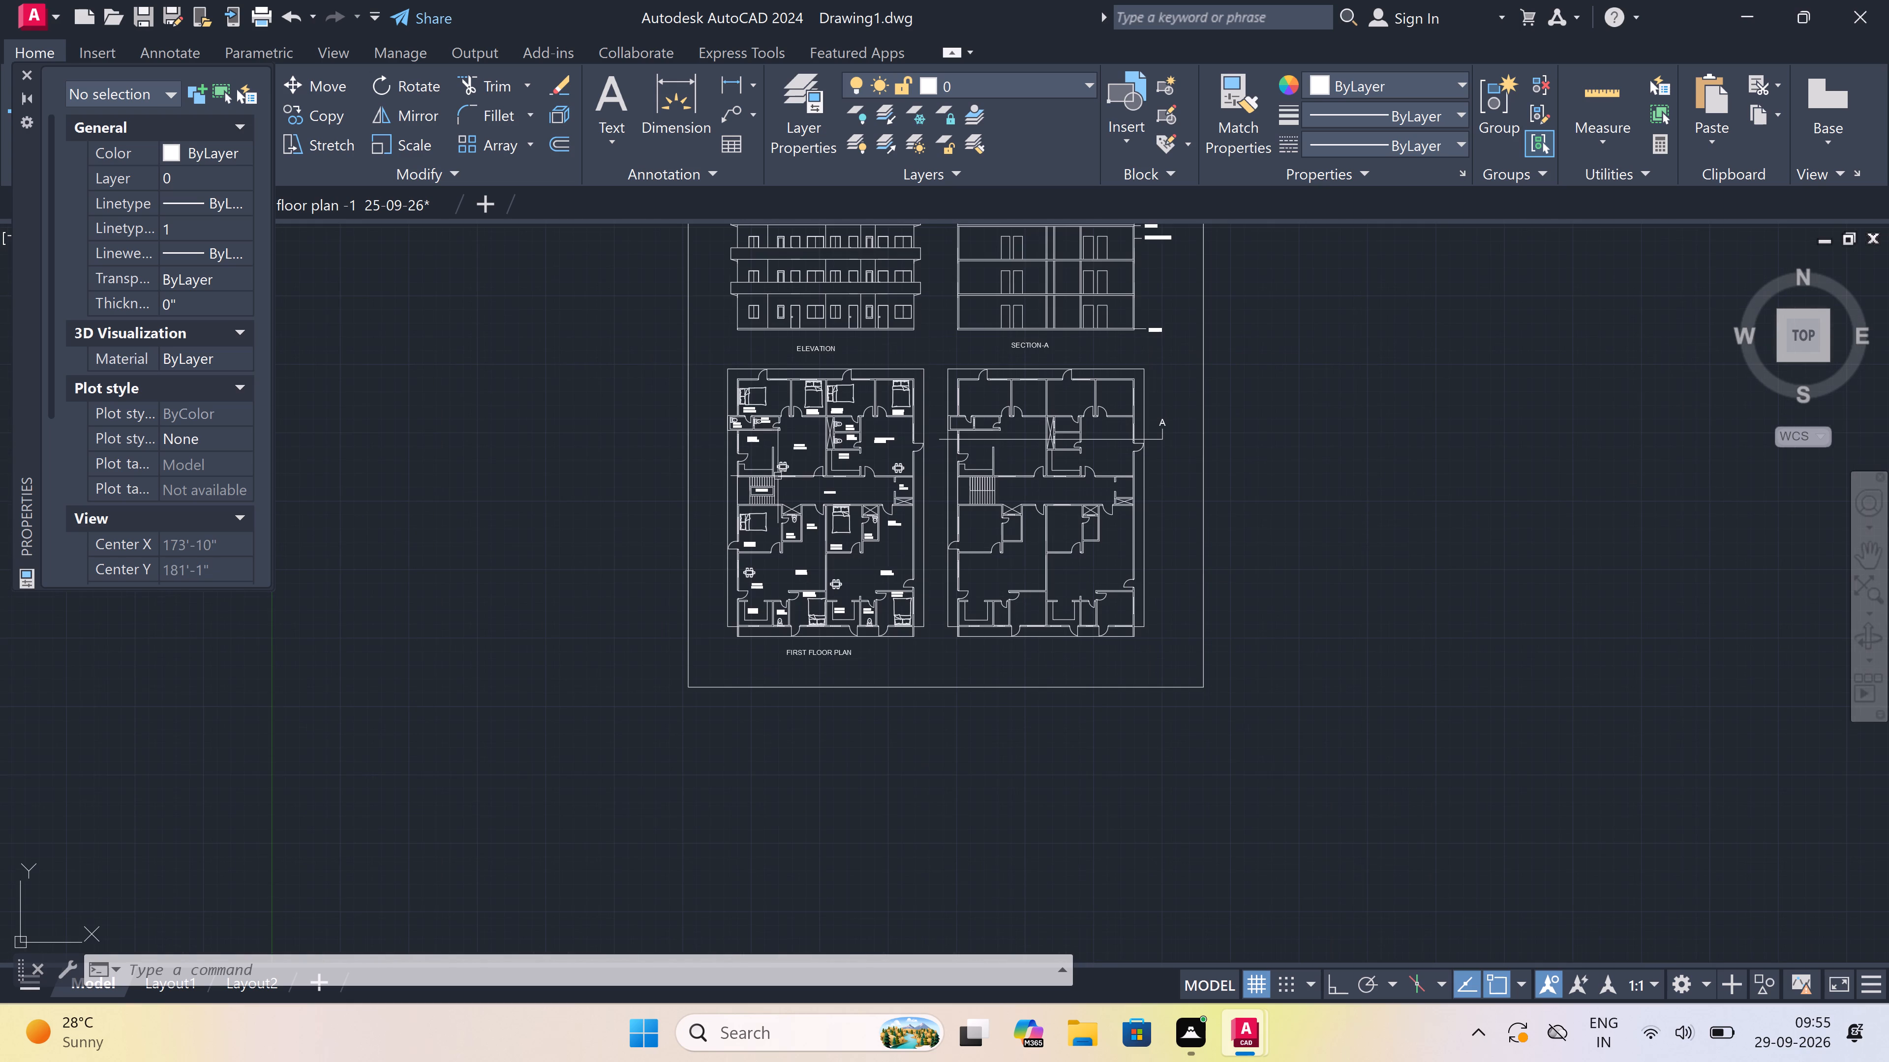
pyautogui.keyDown('ctrl'); pyautogui.scroll(3, 911, 379); pyautogui.keyUp('ctrl')
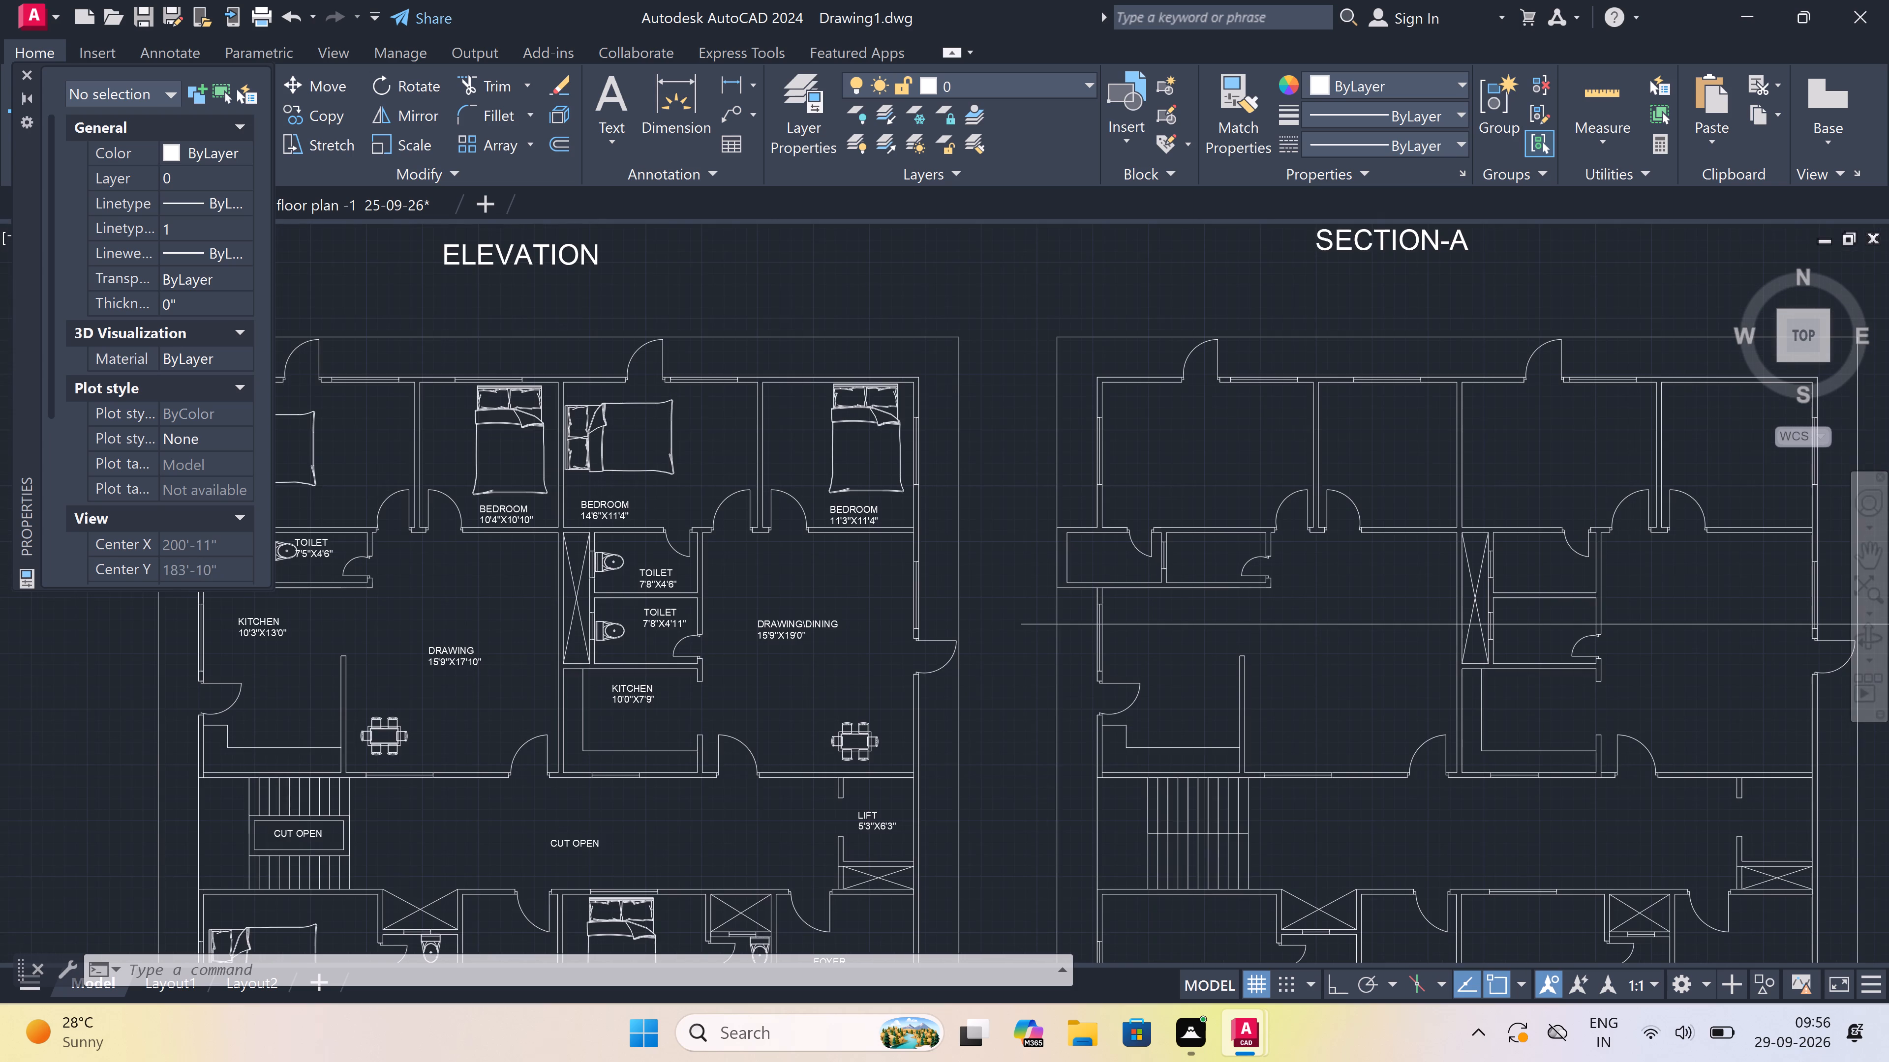
pyautogui.keyDown('ctrl'); pyautogui.scroll(-3, 911, 379); pyautogui.keyUp('ctrl')
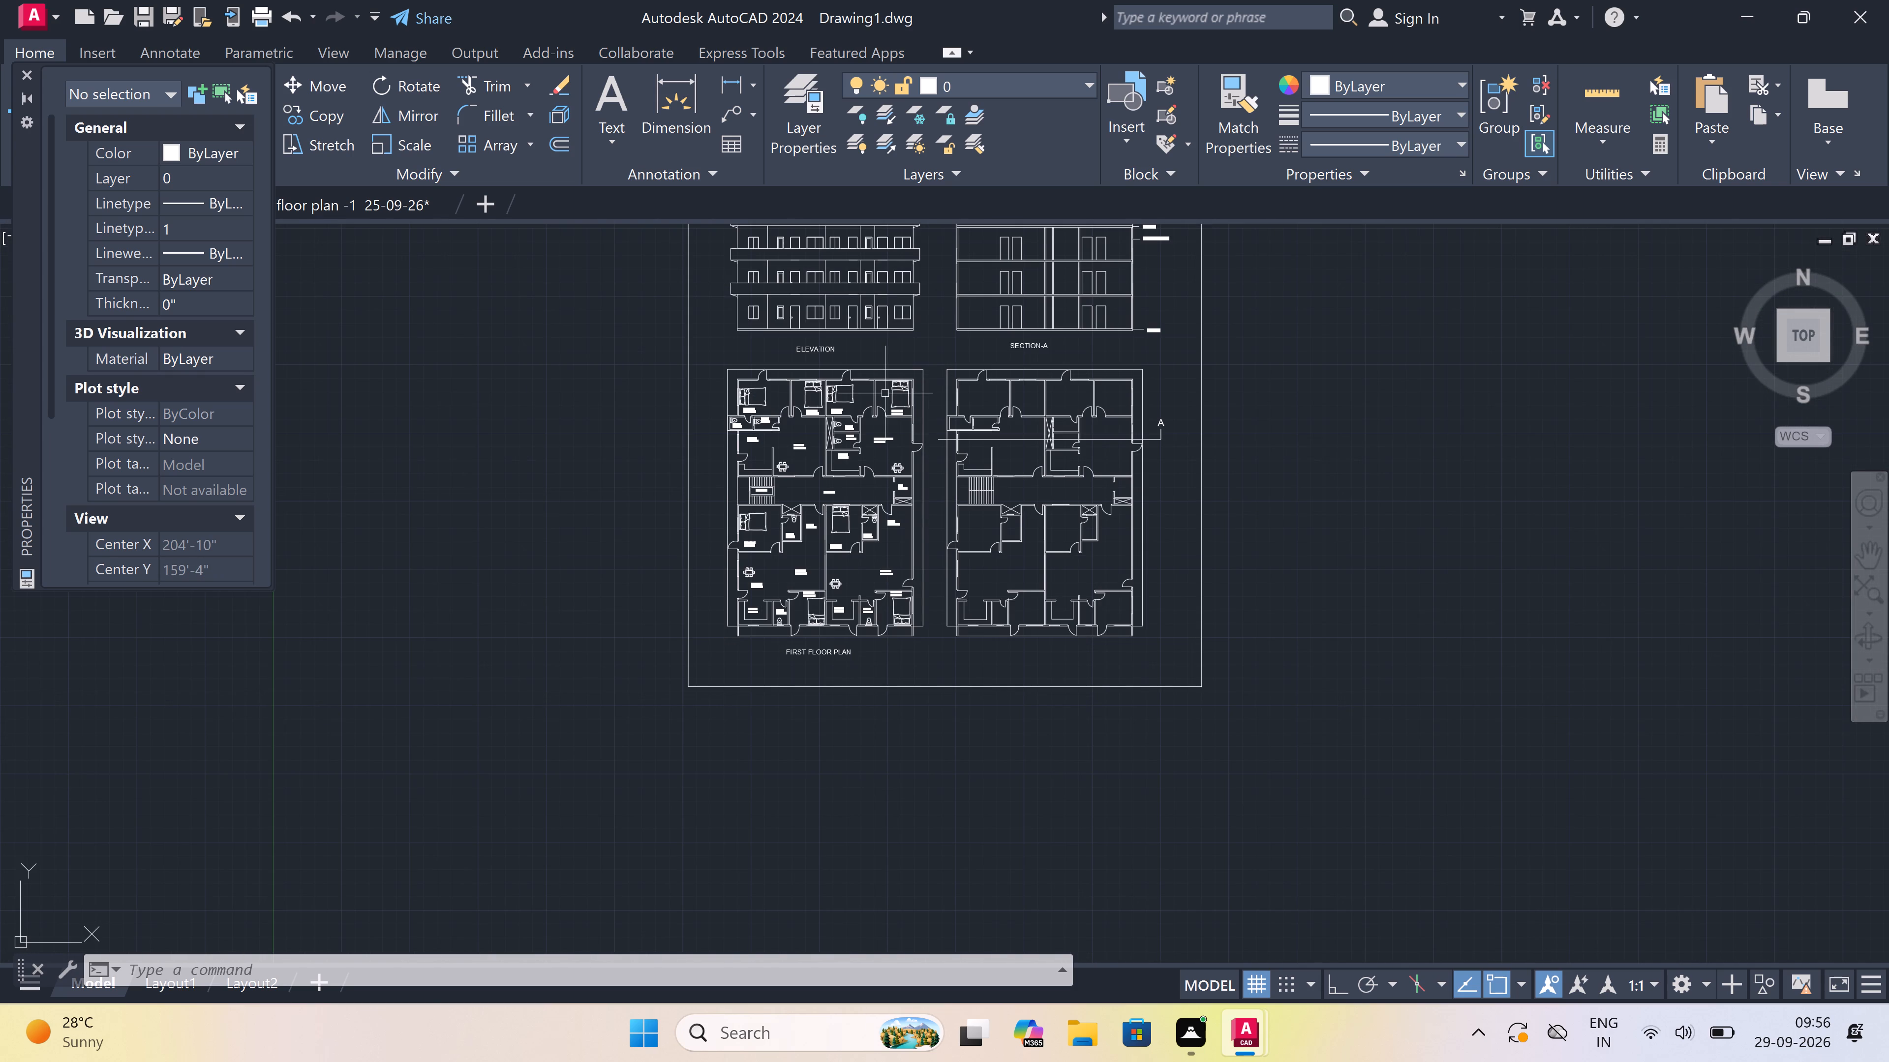
pyautogui.keyDown('ctrl'); pyautogui.scroll(3, 885, 393); pyautogui.keyUp('ctrl')
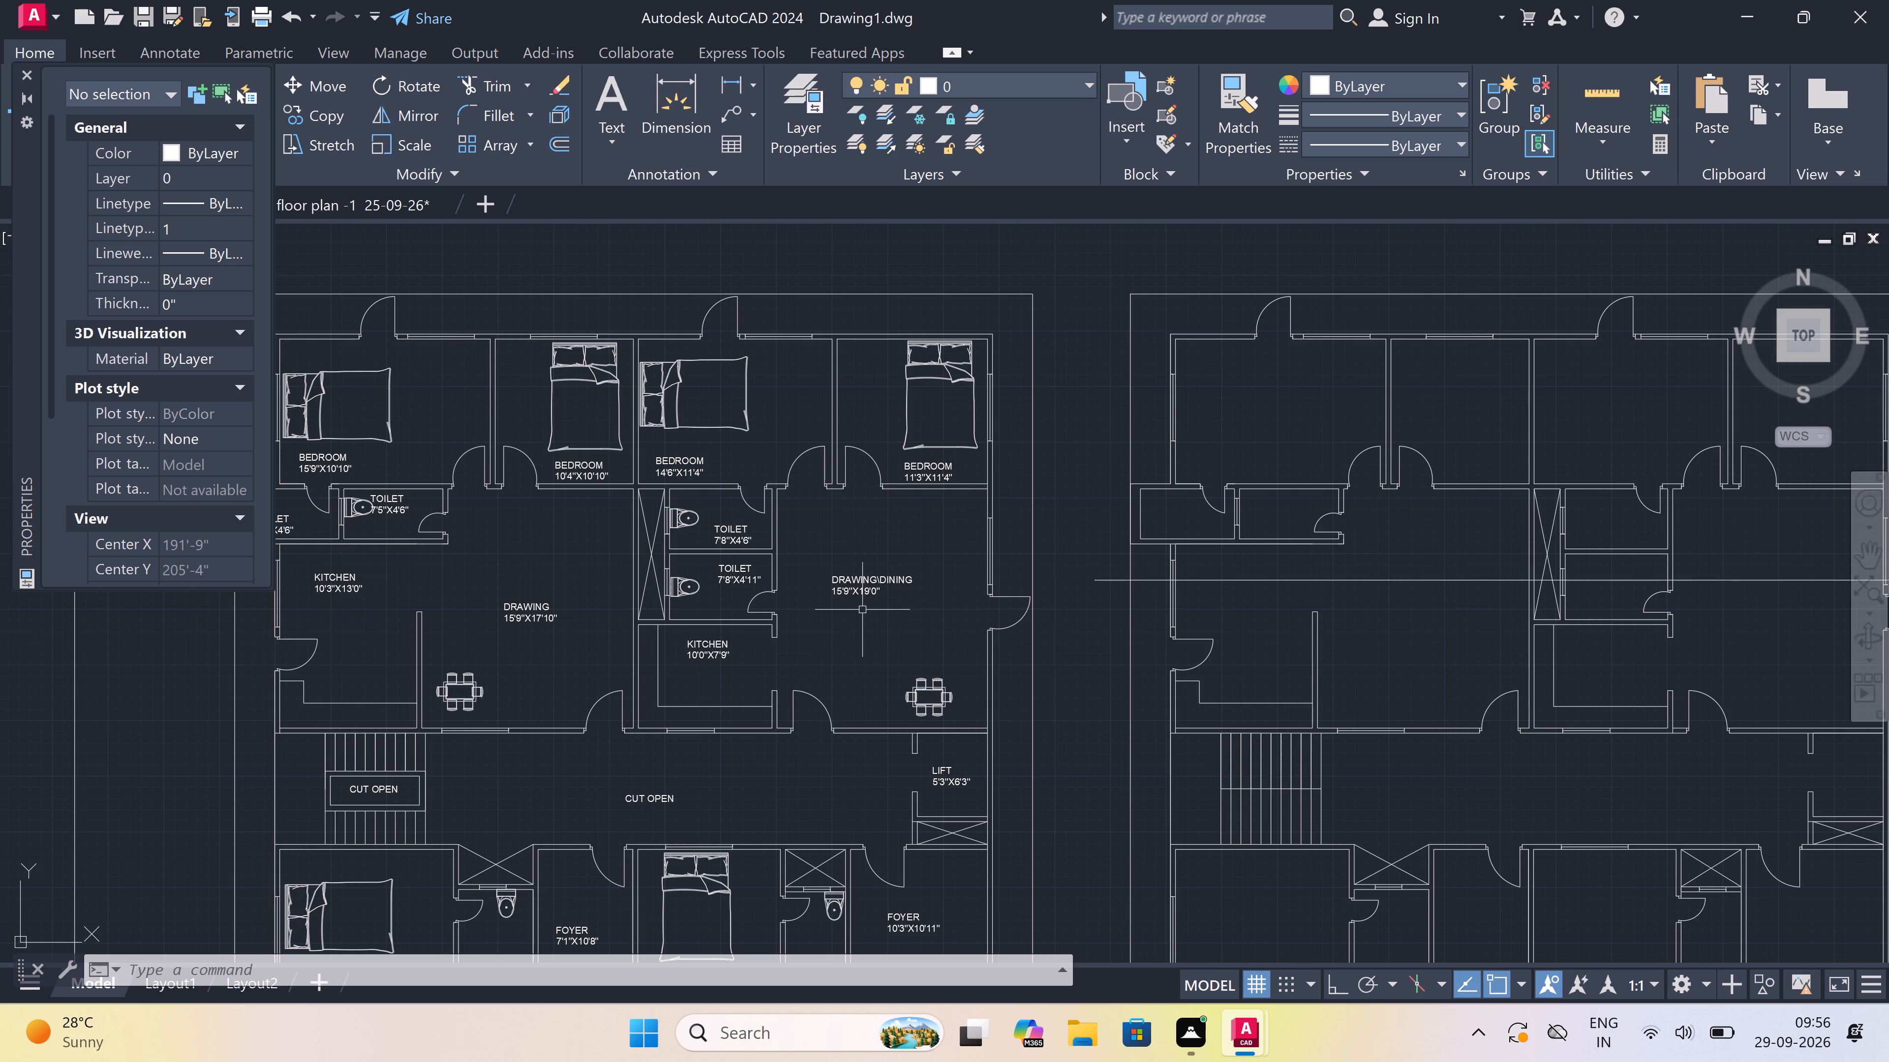
pyautogui.keyDown('ctrl'); pyautogui.scroll(3, 862, 610); pyautogui.keyUp('ctrl')
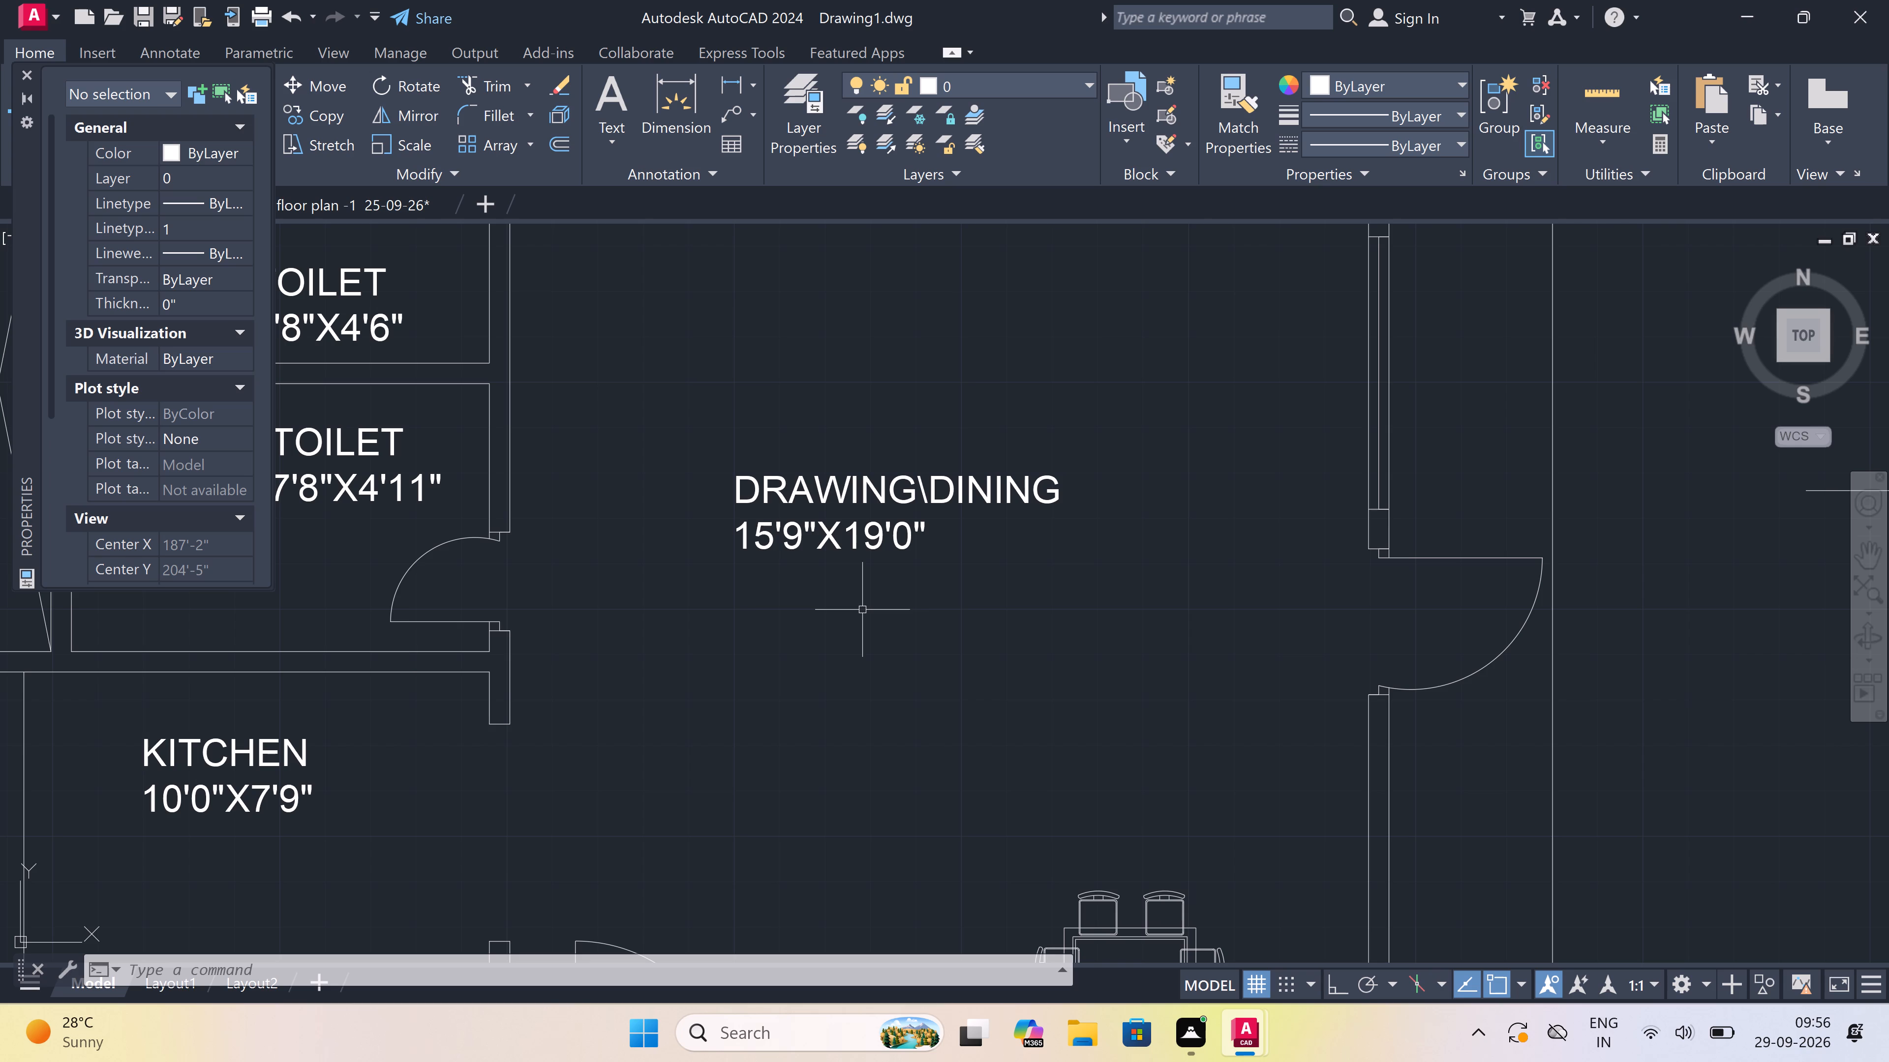
pyautogui.keyDown('ctrl'); pyautogui.scroll(-6, 862, 610); pyautogui.keyUp('ctrl')
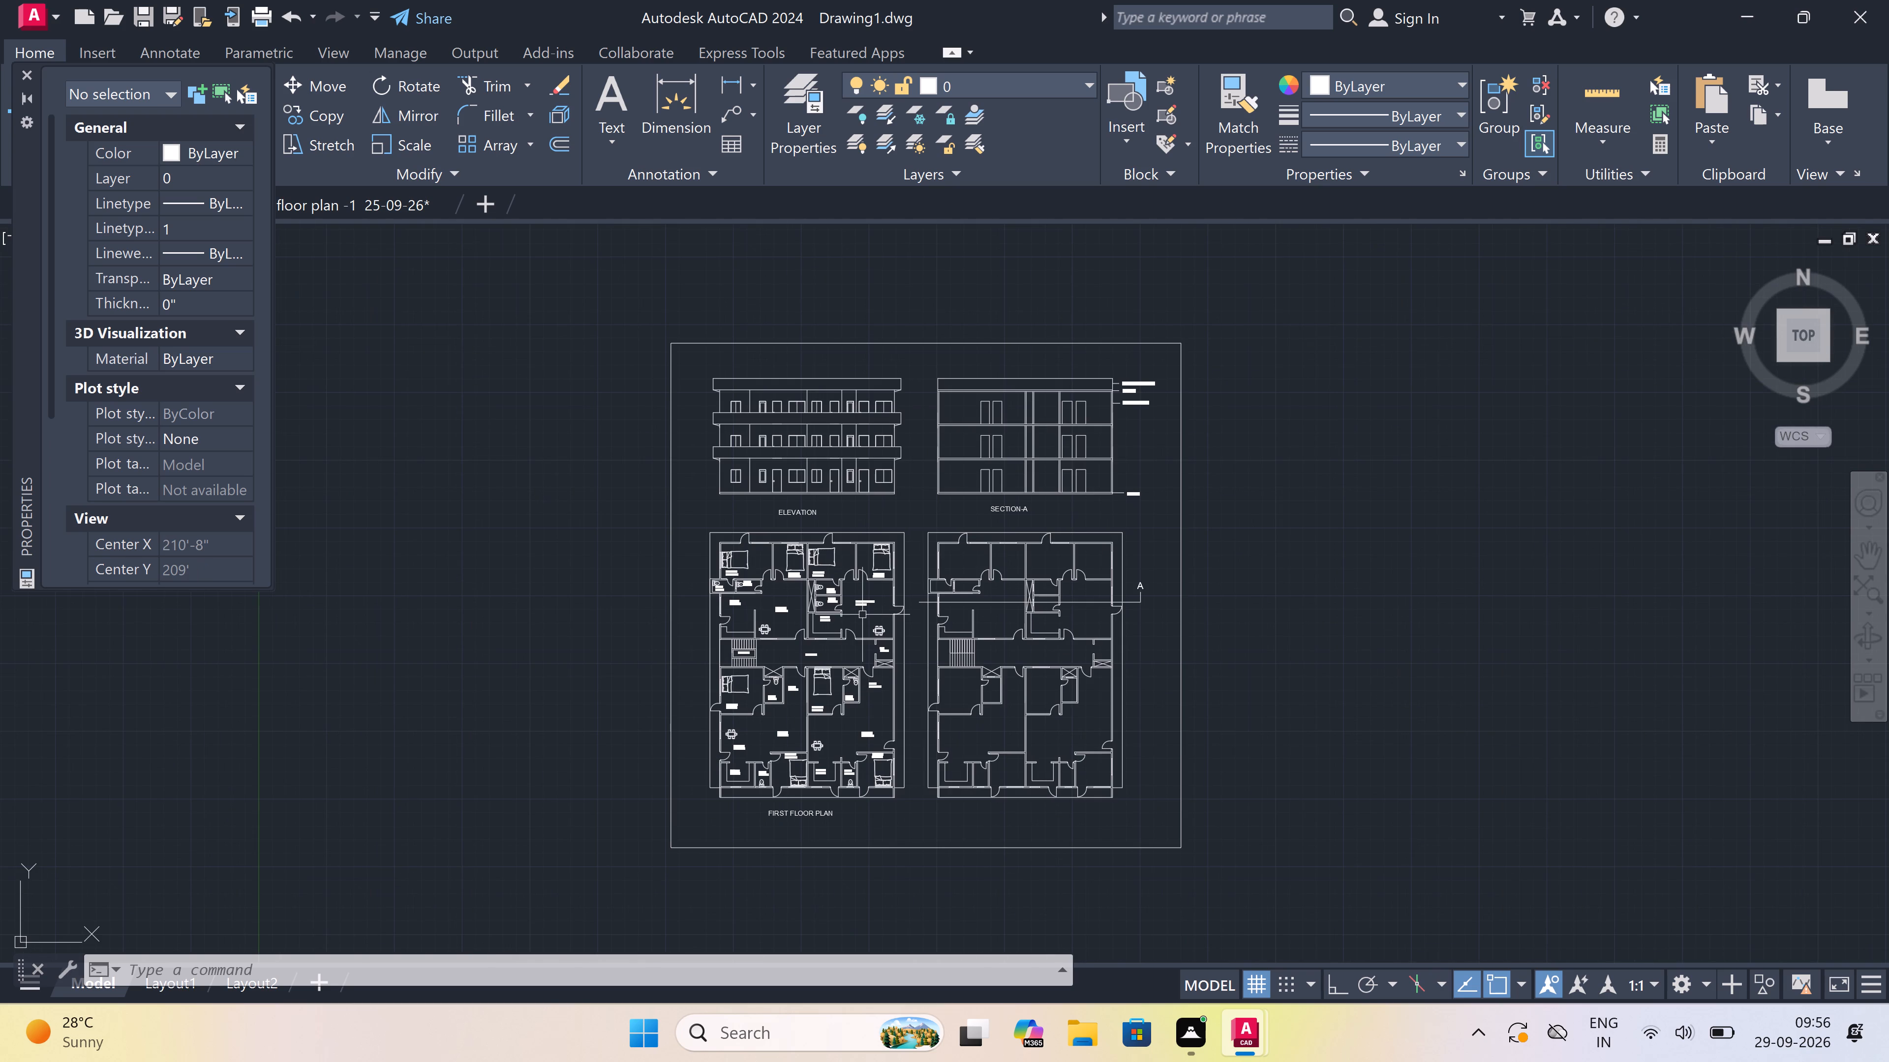
pyautogui.keyDown('ctrl'); pyautogui.scroll(5, 861, 611); pyautogui.keyUp('ctrl')
pyautogui.keyDown('ctrl'); pyautogui.scroll(-1, 861, 611); pyautogui.keyUp('ctrl')
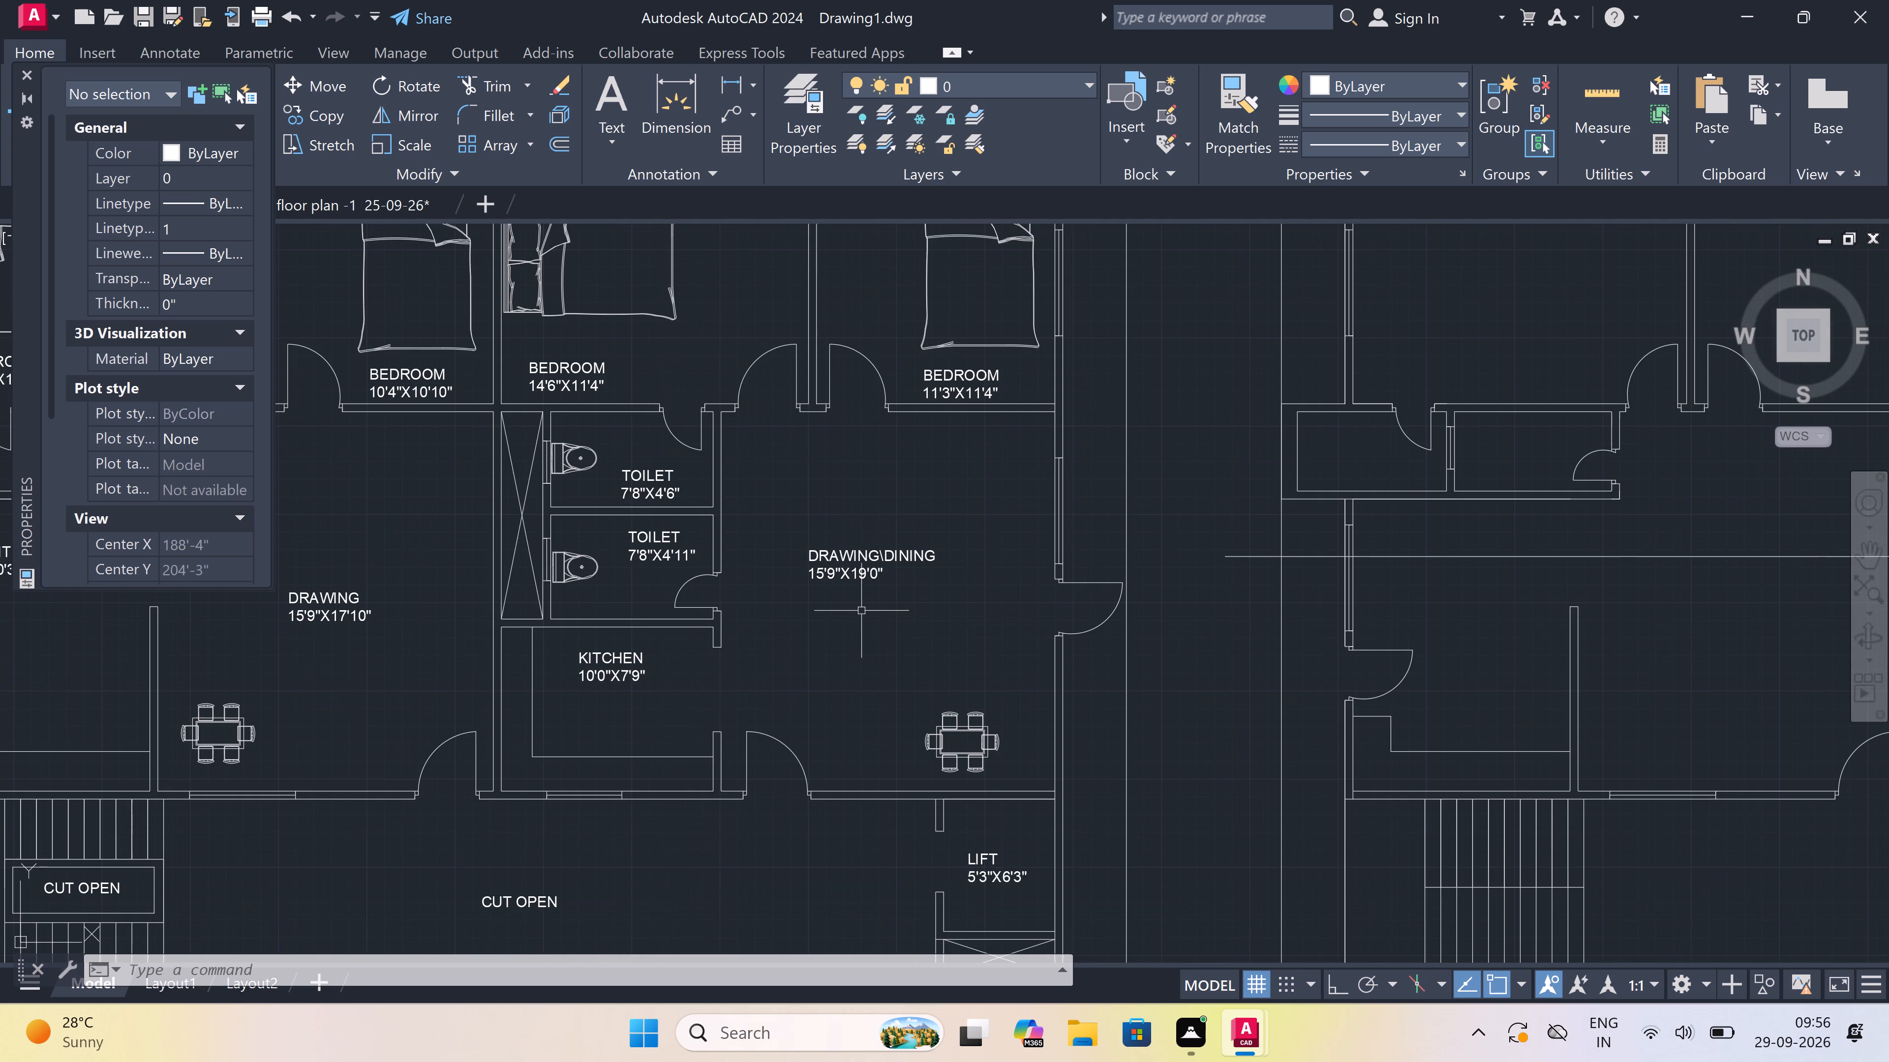
pyautogui.keyDown('ctrl'); pyautogui.scroll(-1, 861, 611); pyautogui.keyUp('ctrl')
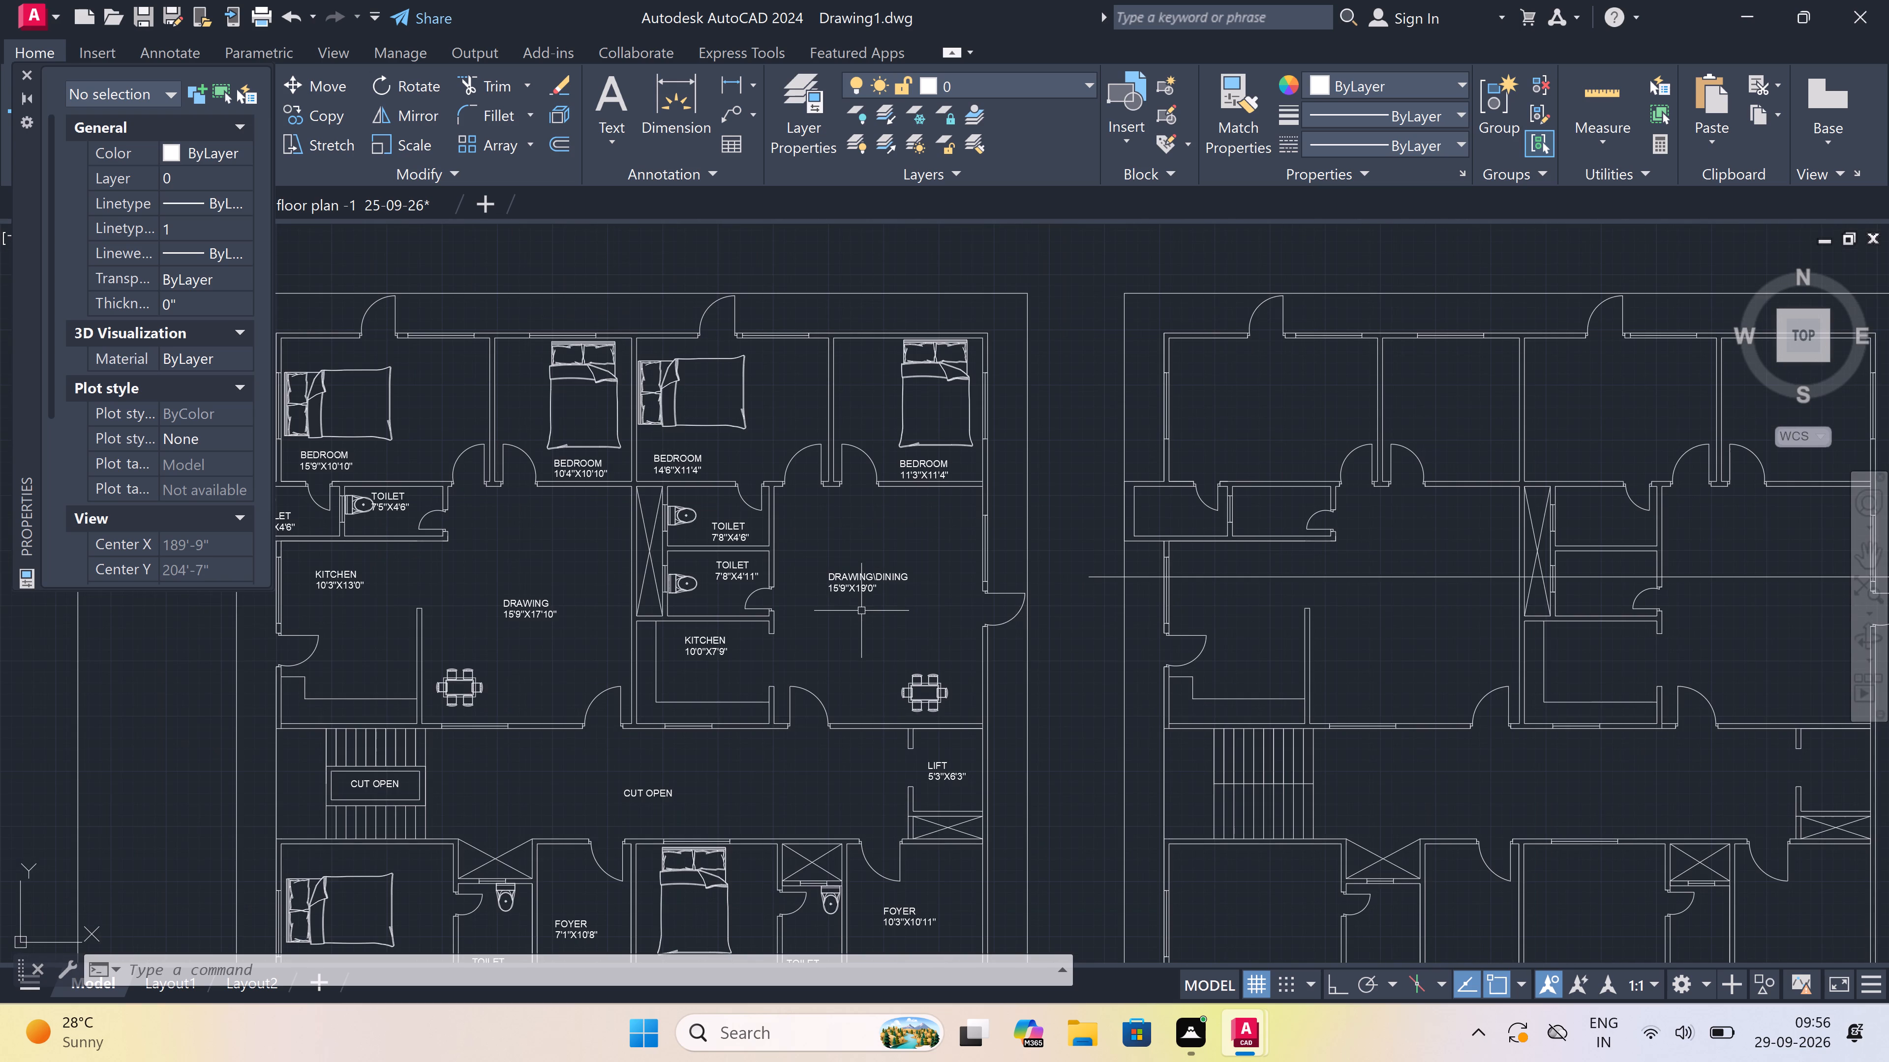
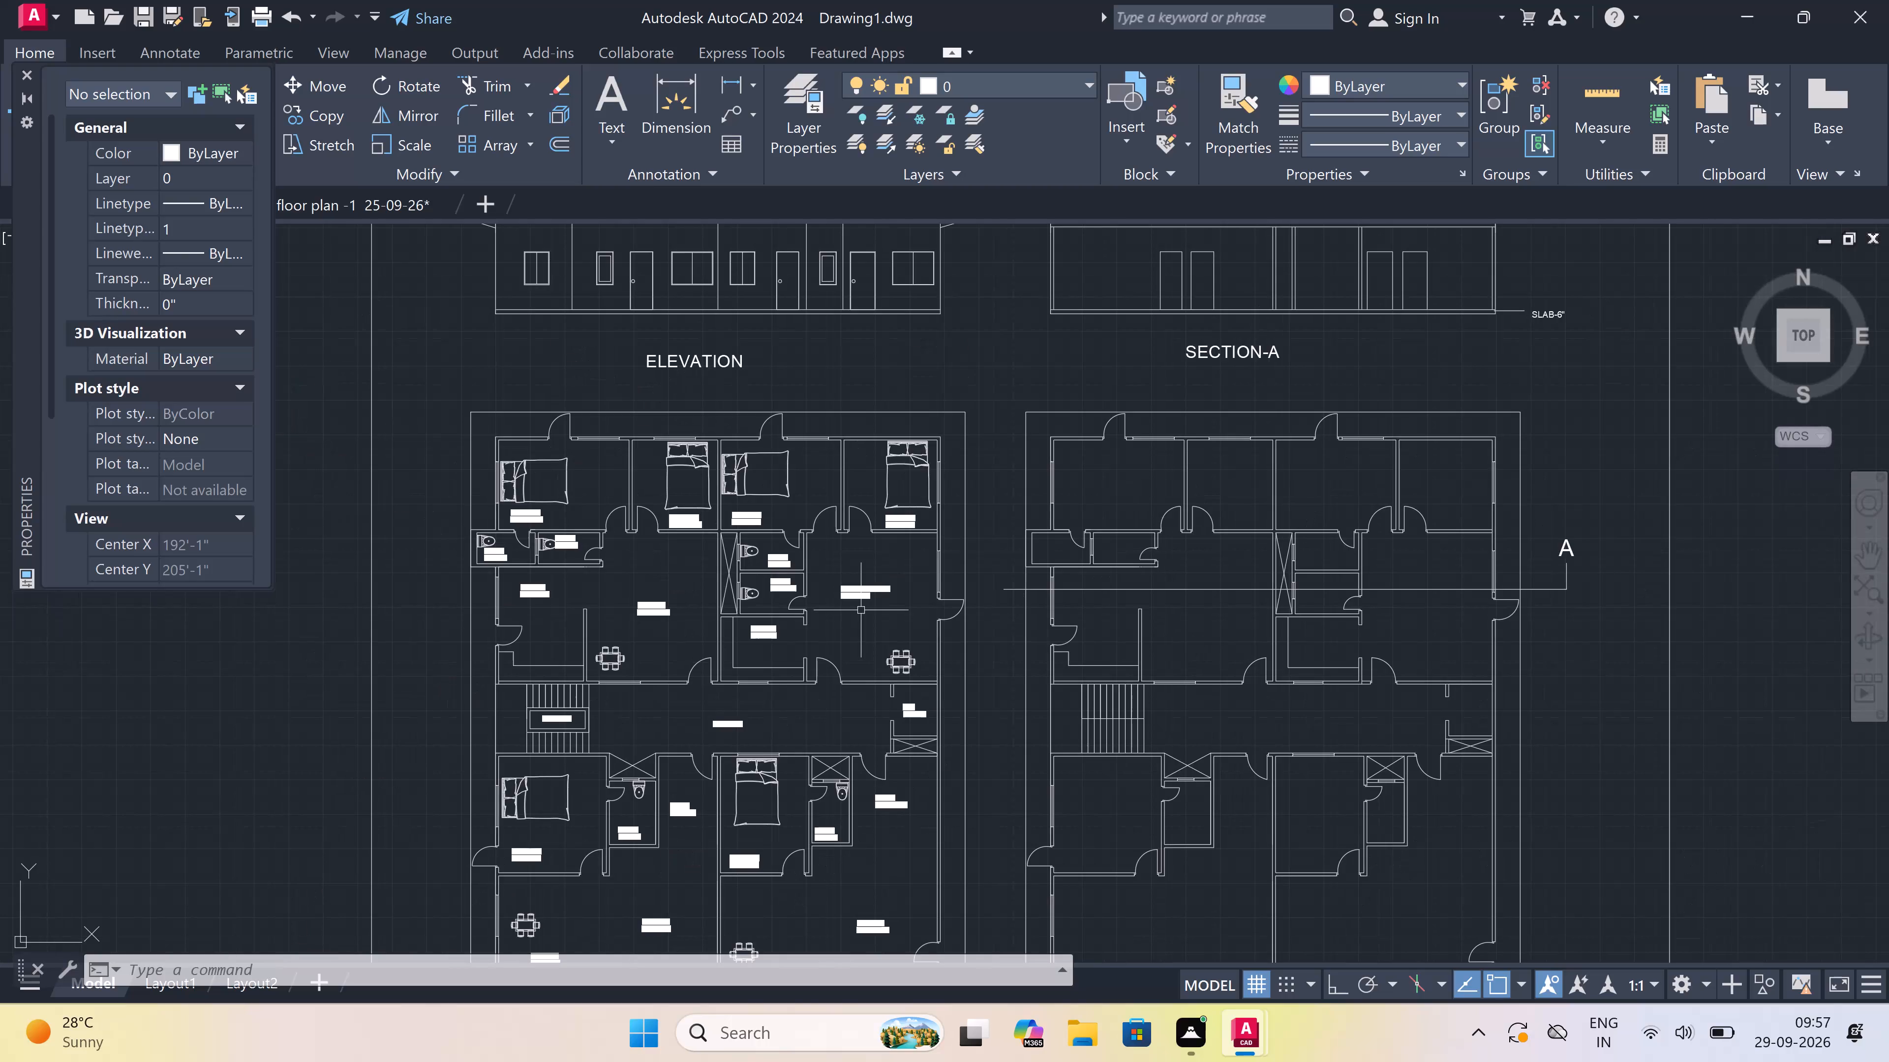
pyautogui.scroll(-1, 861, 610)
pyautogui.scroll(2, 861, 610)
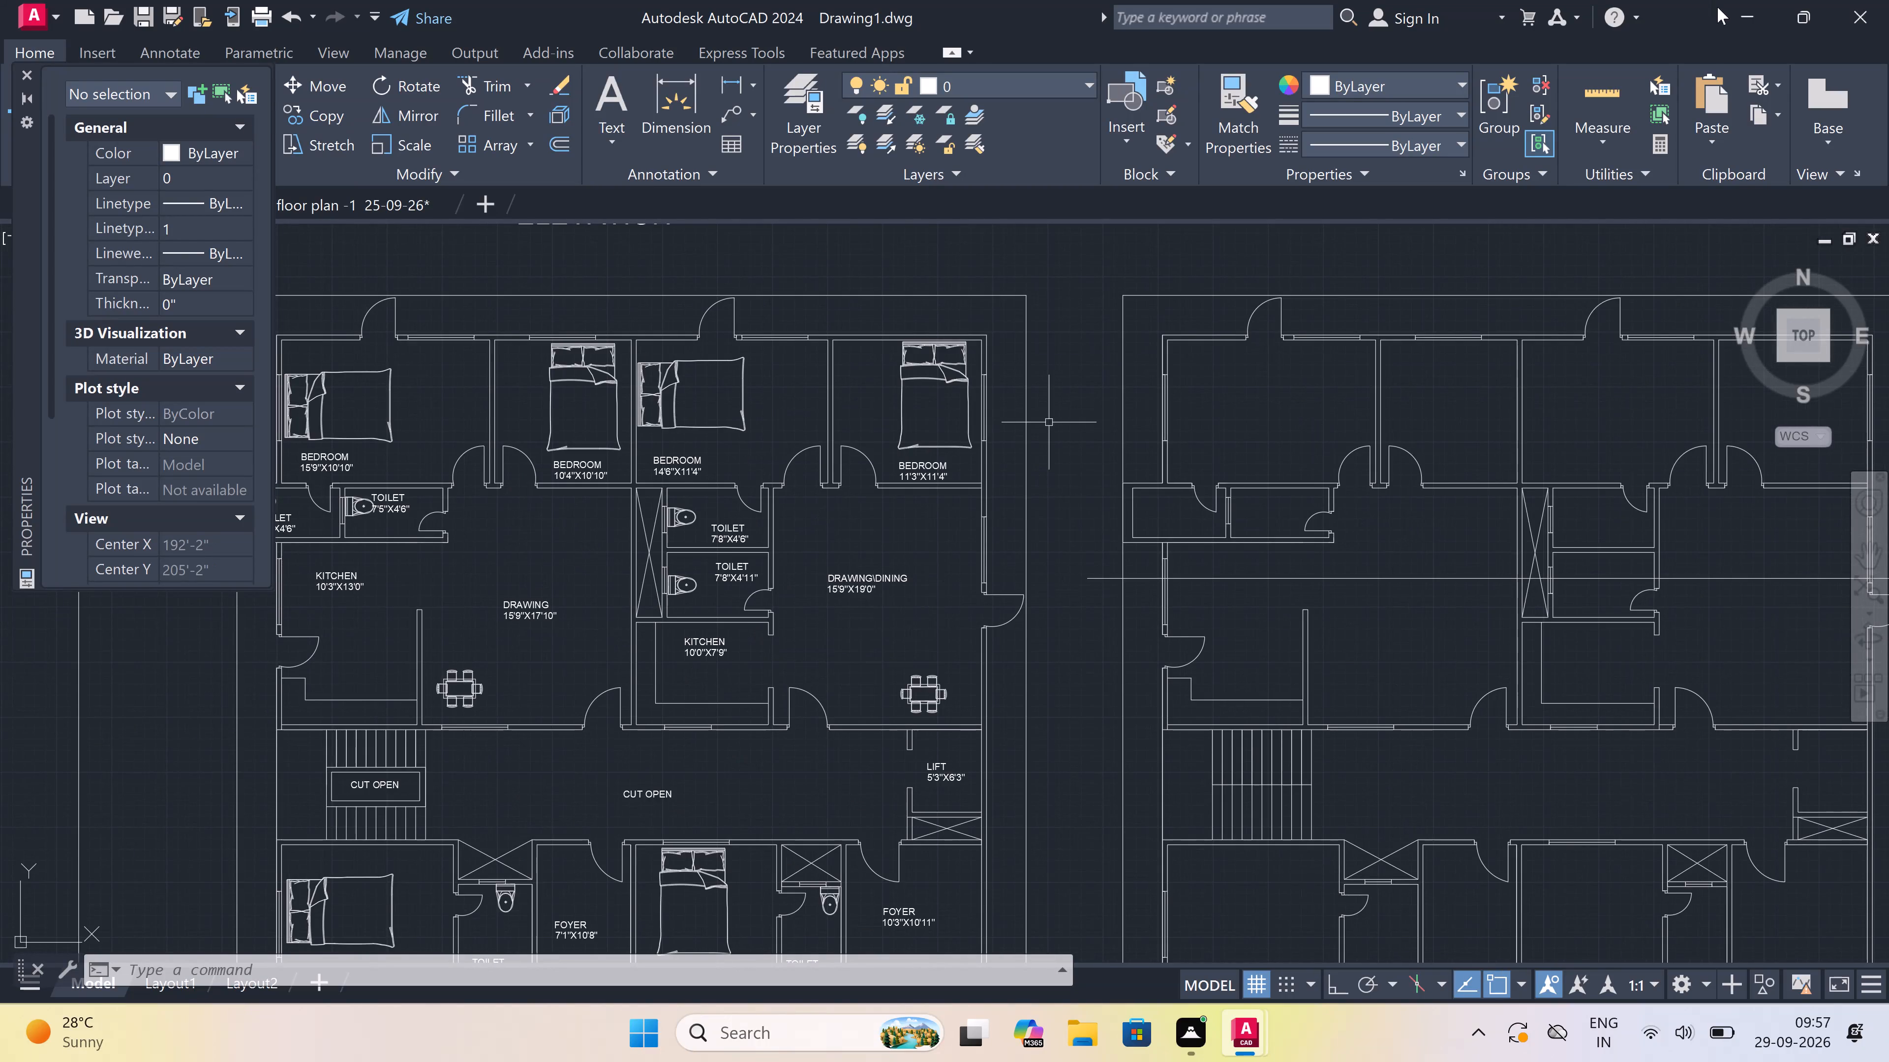
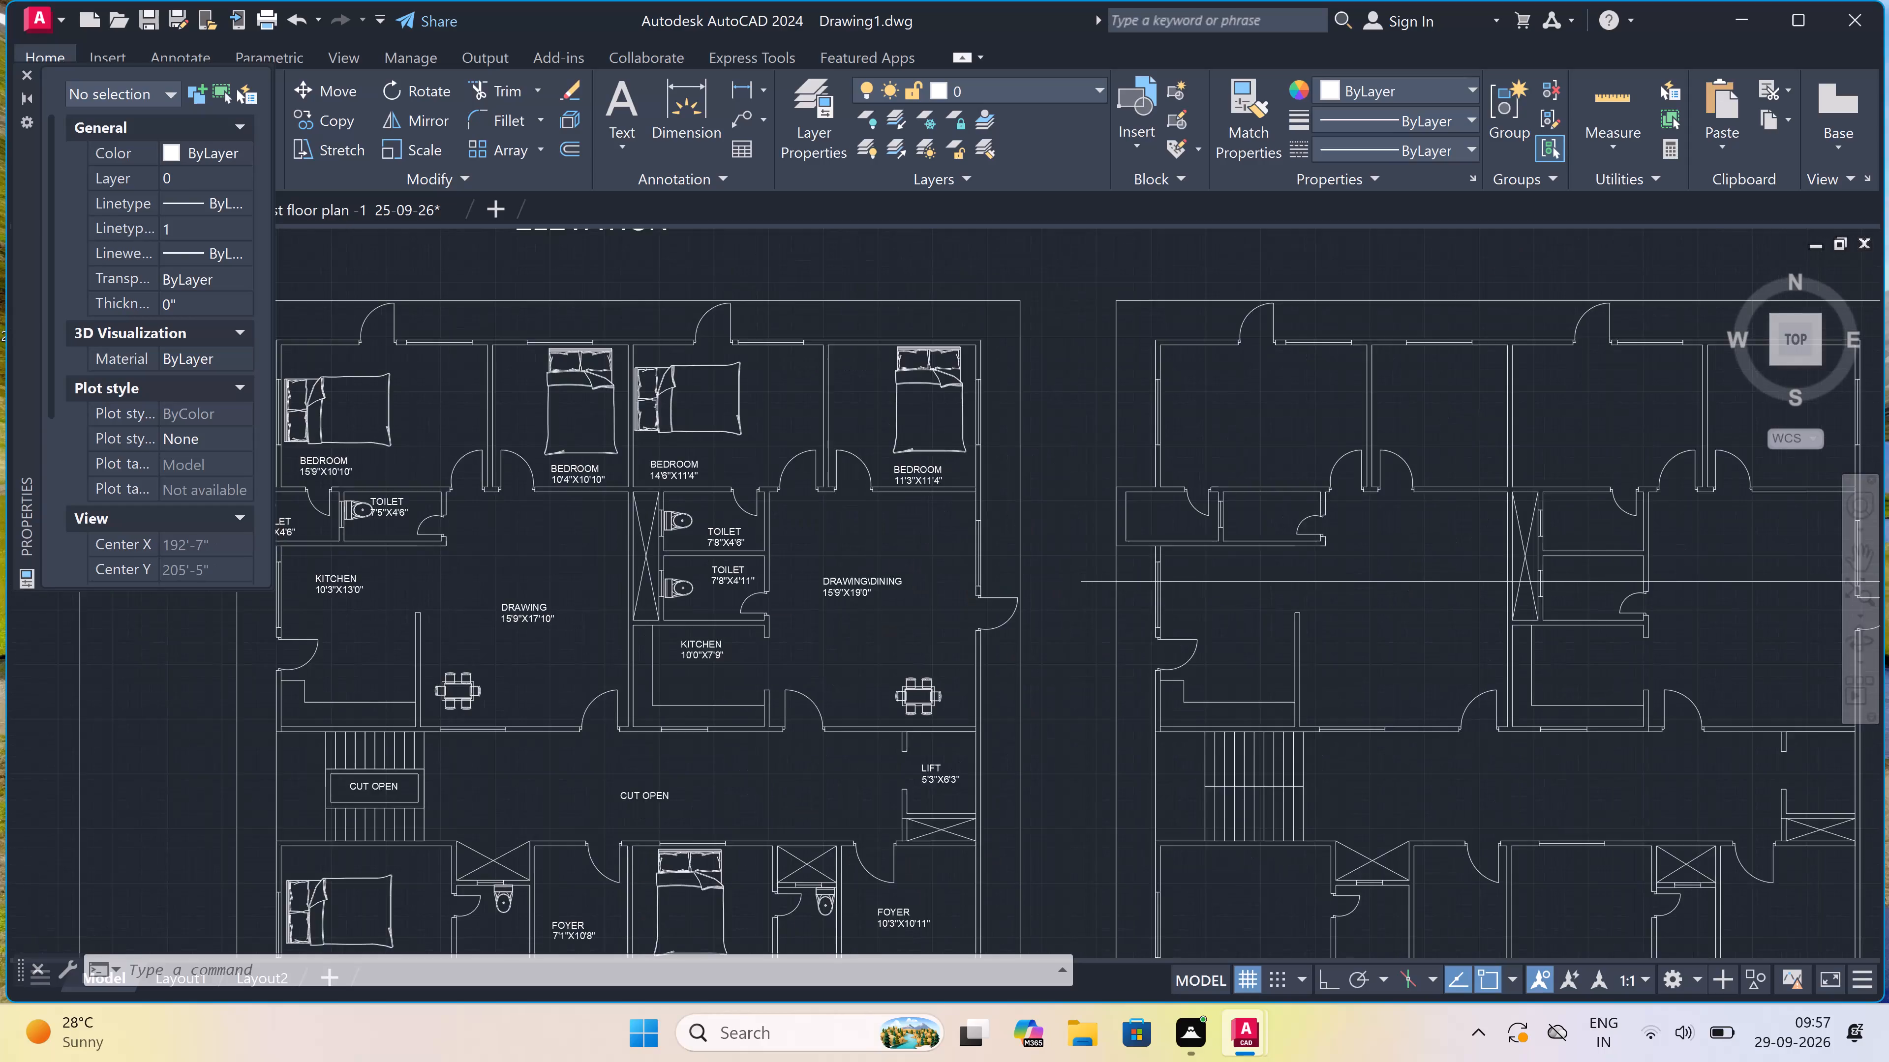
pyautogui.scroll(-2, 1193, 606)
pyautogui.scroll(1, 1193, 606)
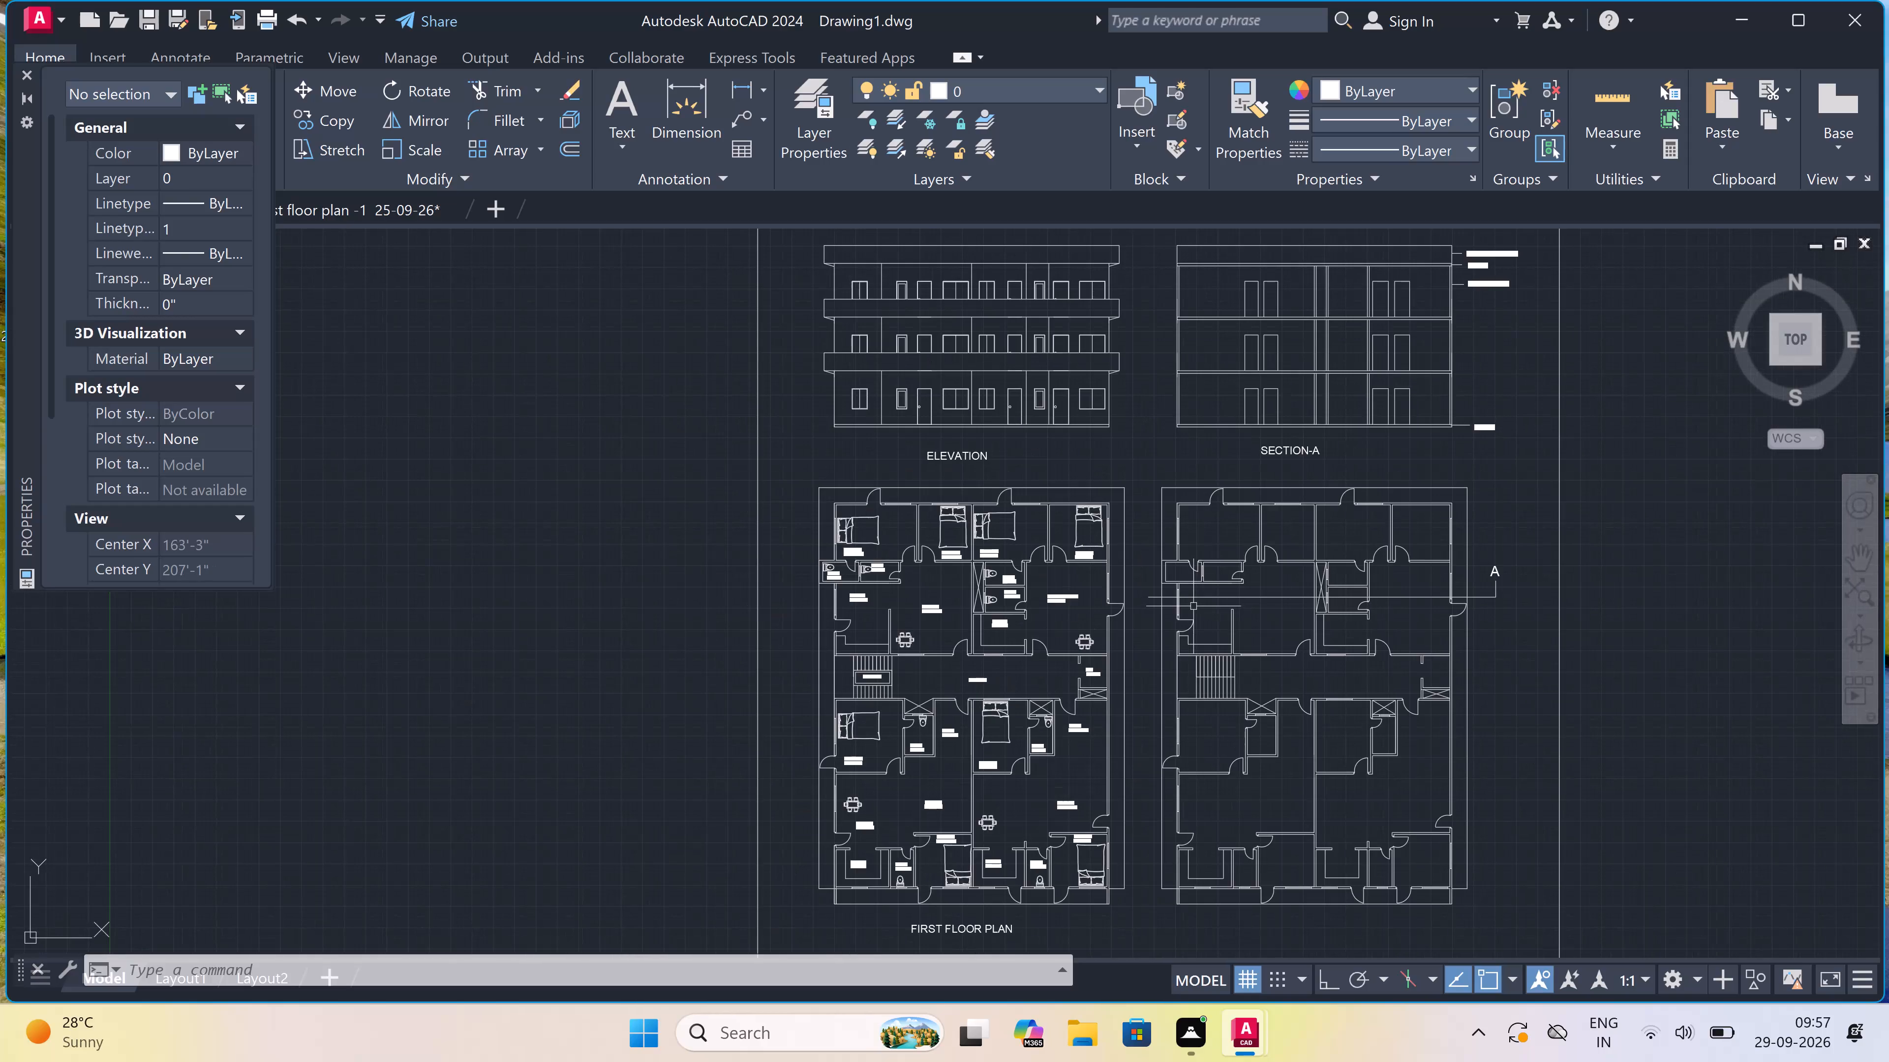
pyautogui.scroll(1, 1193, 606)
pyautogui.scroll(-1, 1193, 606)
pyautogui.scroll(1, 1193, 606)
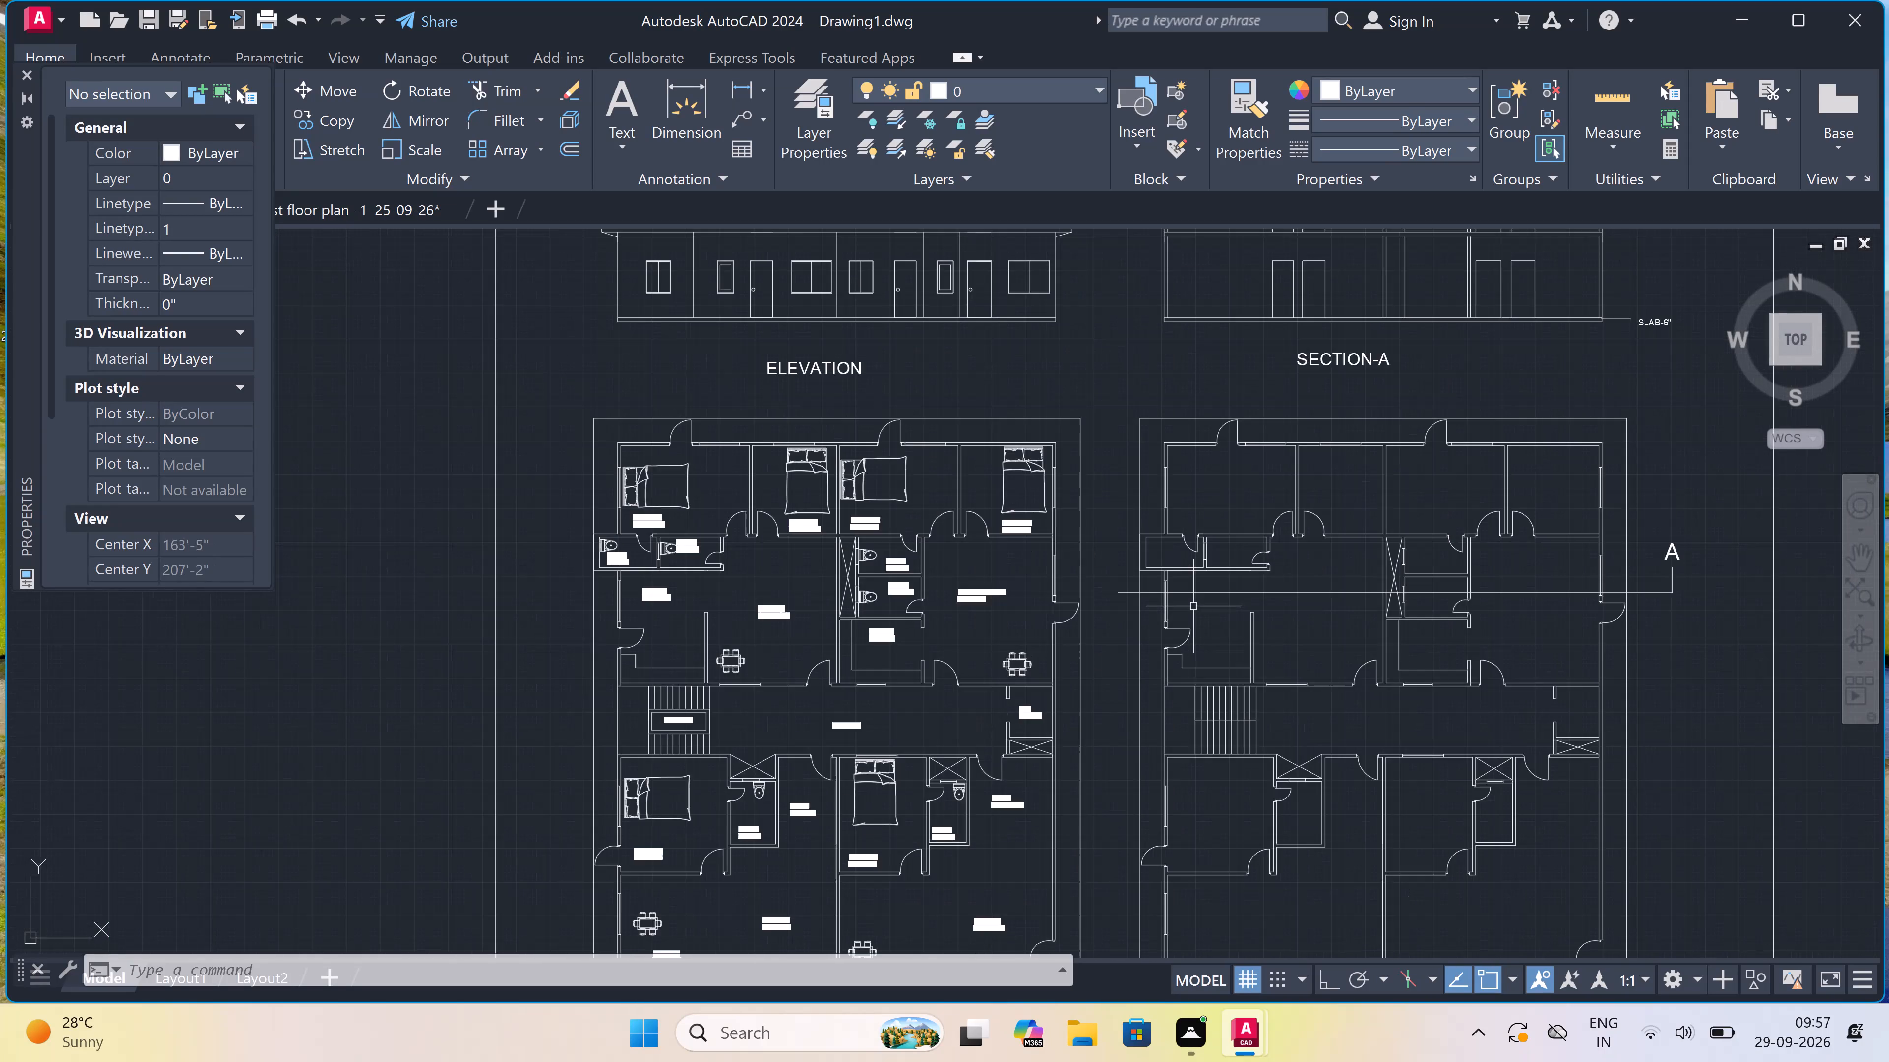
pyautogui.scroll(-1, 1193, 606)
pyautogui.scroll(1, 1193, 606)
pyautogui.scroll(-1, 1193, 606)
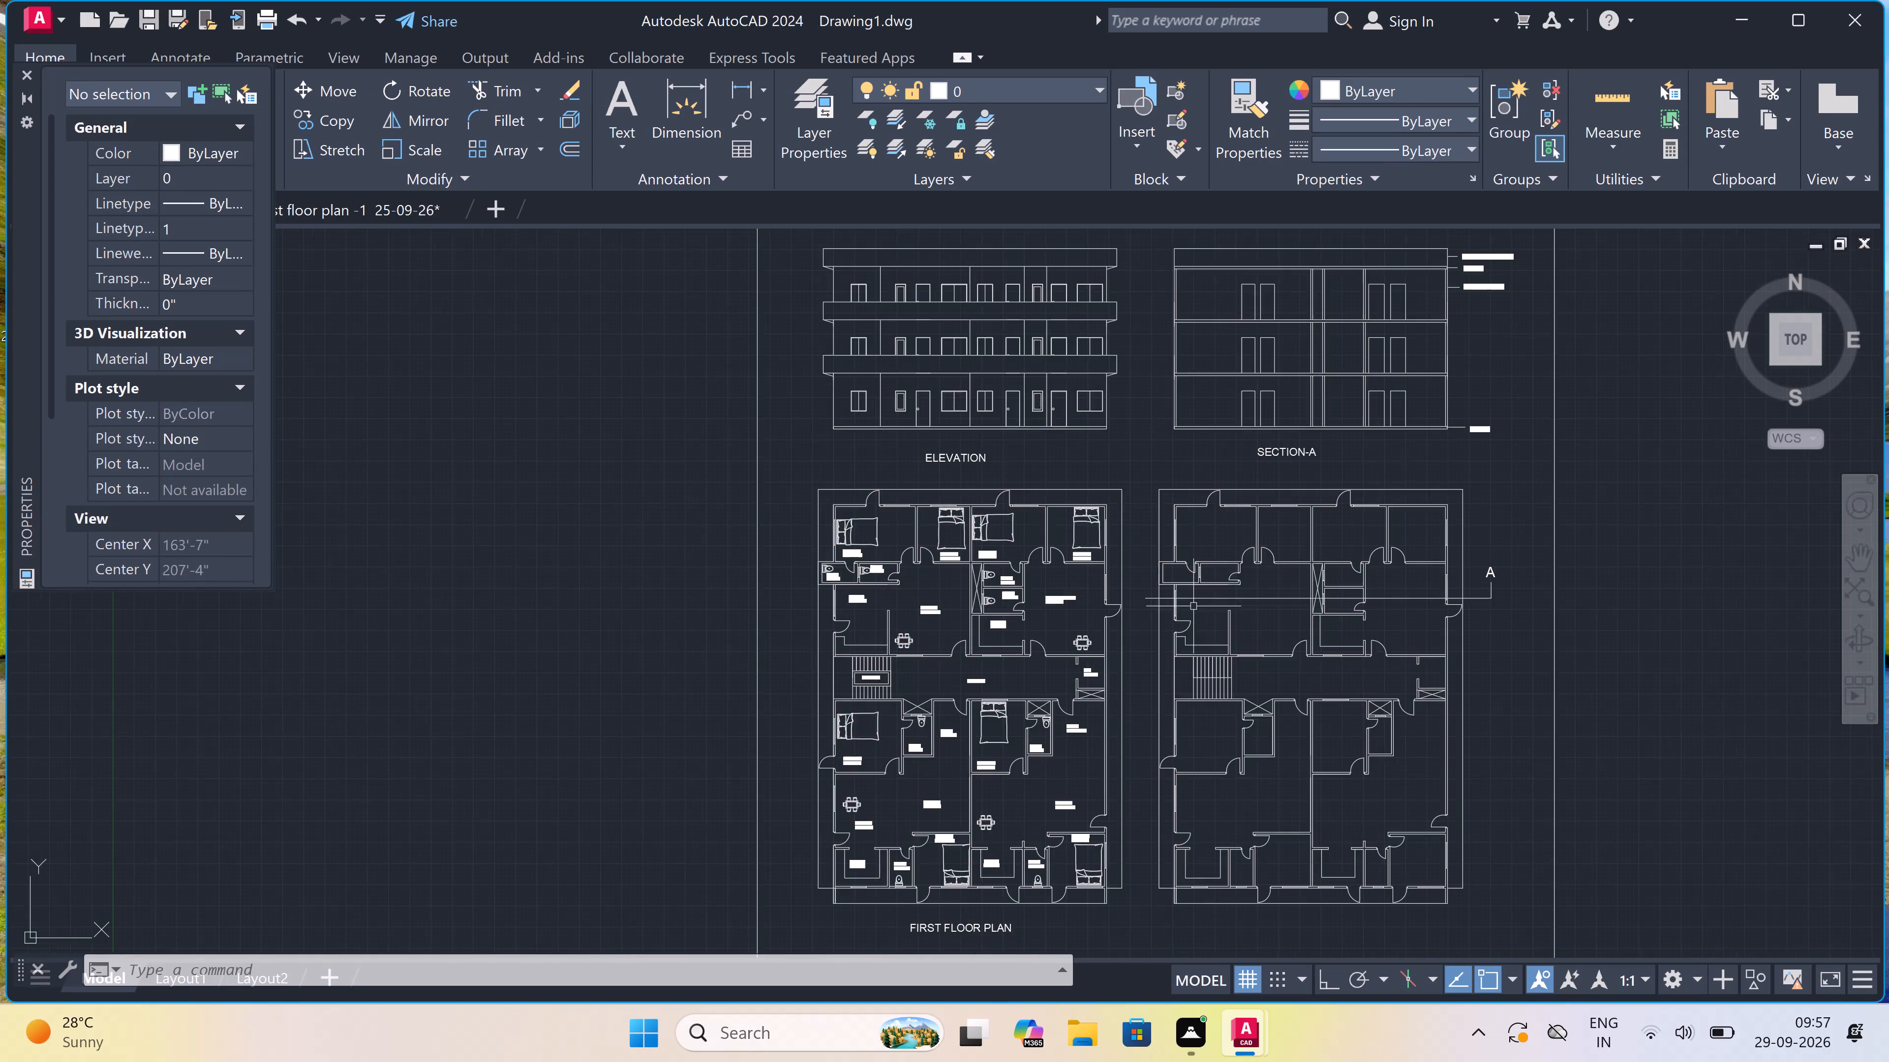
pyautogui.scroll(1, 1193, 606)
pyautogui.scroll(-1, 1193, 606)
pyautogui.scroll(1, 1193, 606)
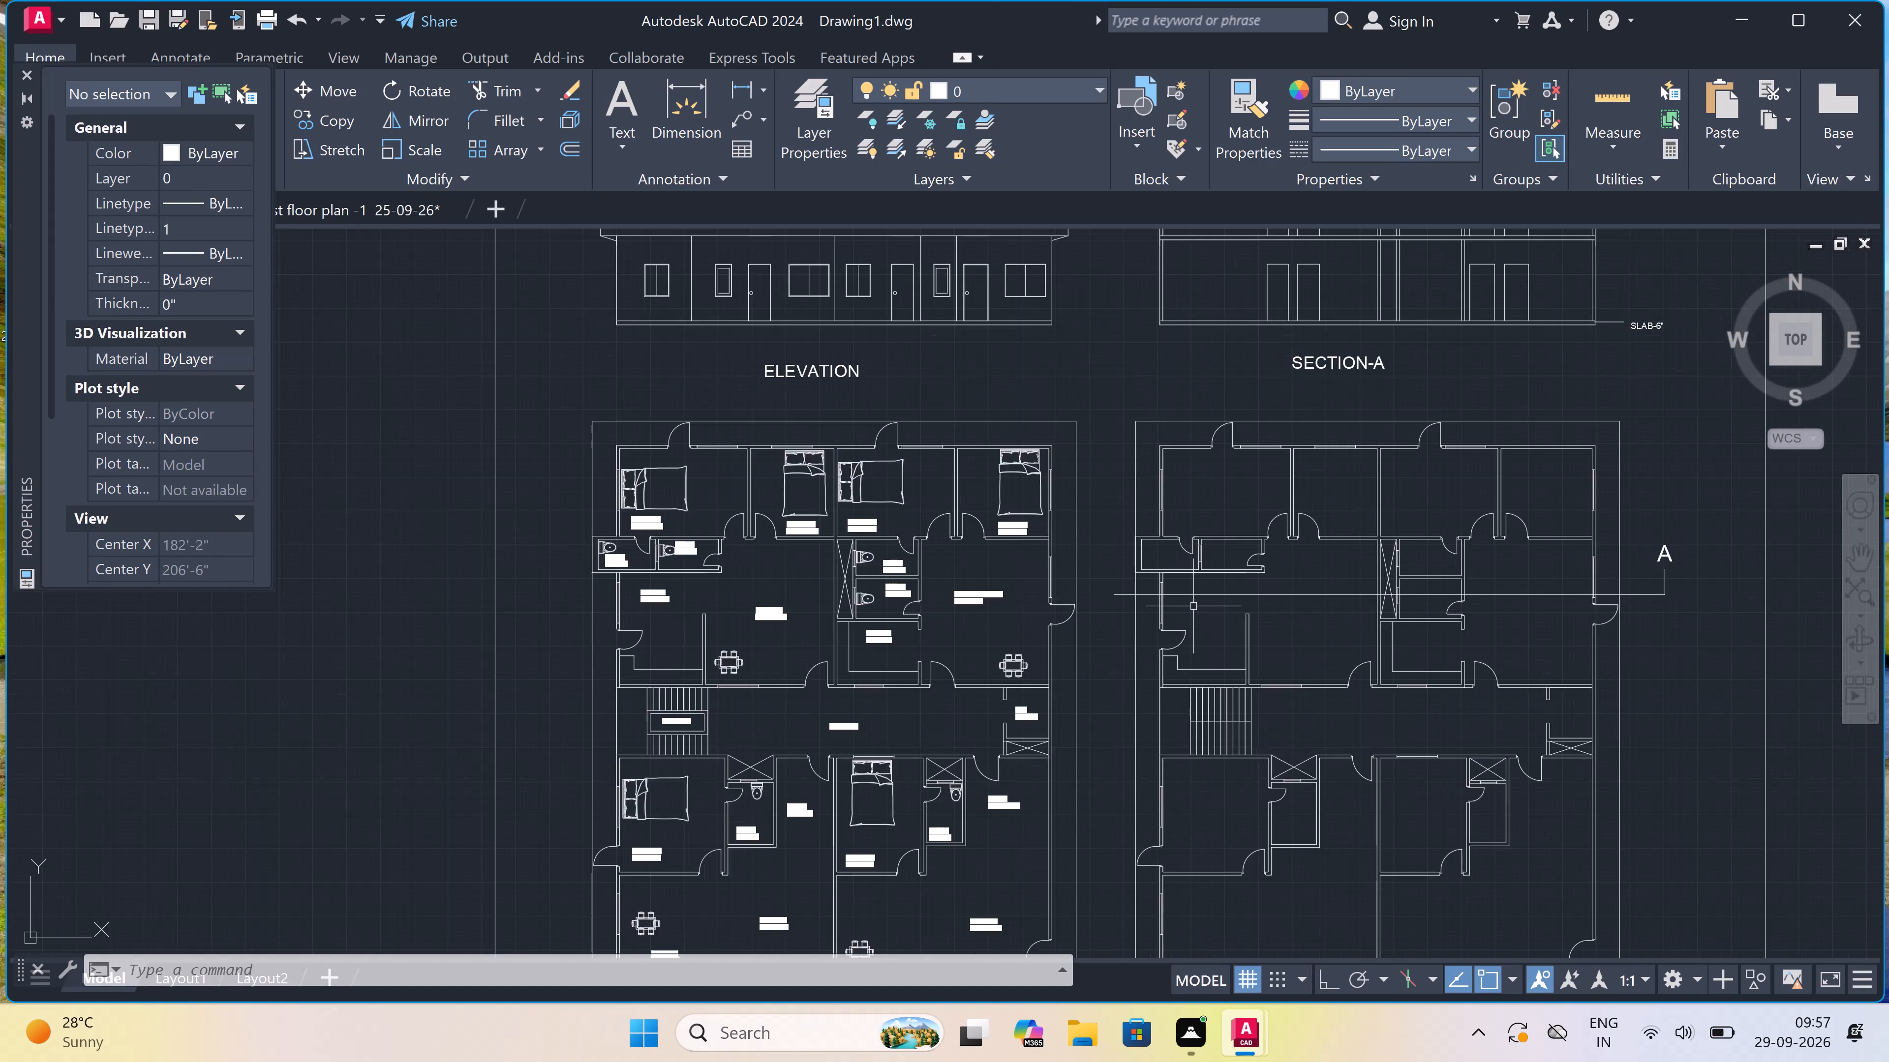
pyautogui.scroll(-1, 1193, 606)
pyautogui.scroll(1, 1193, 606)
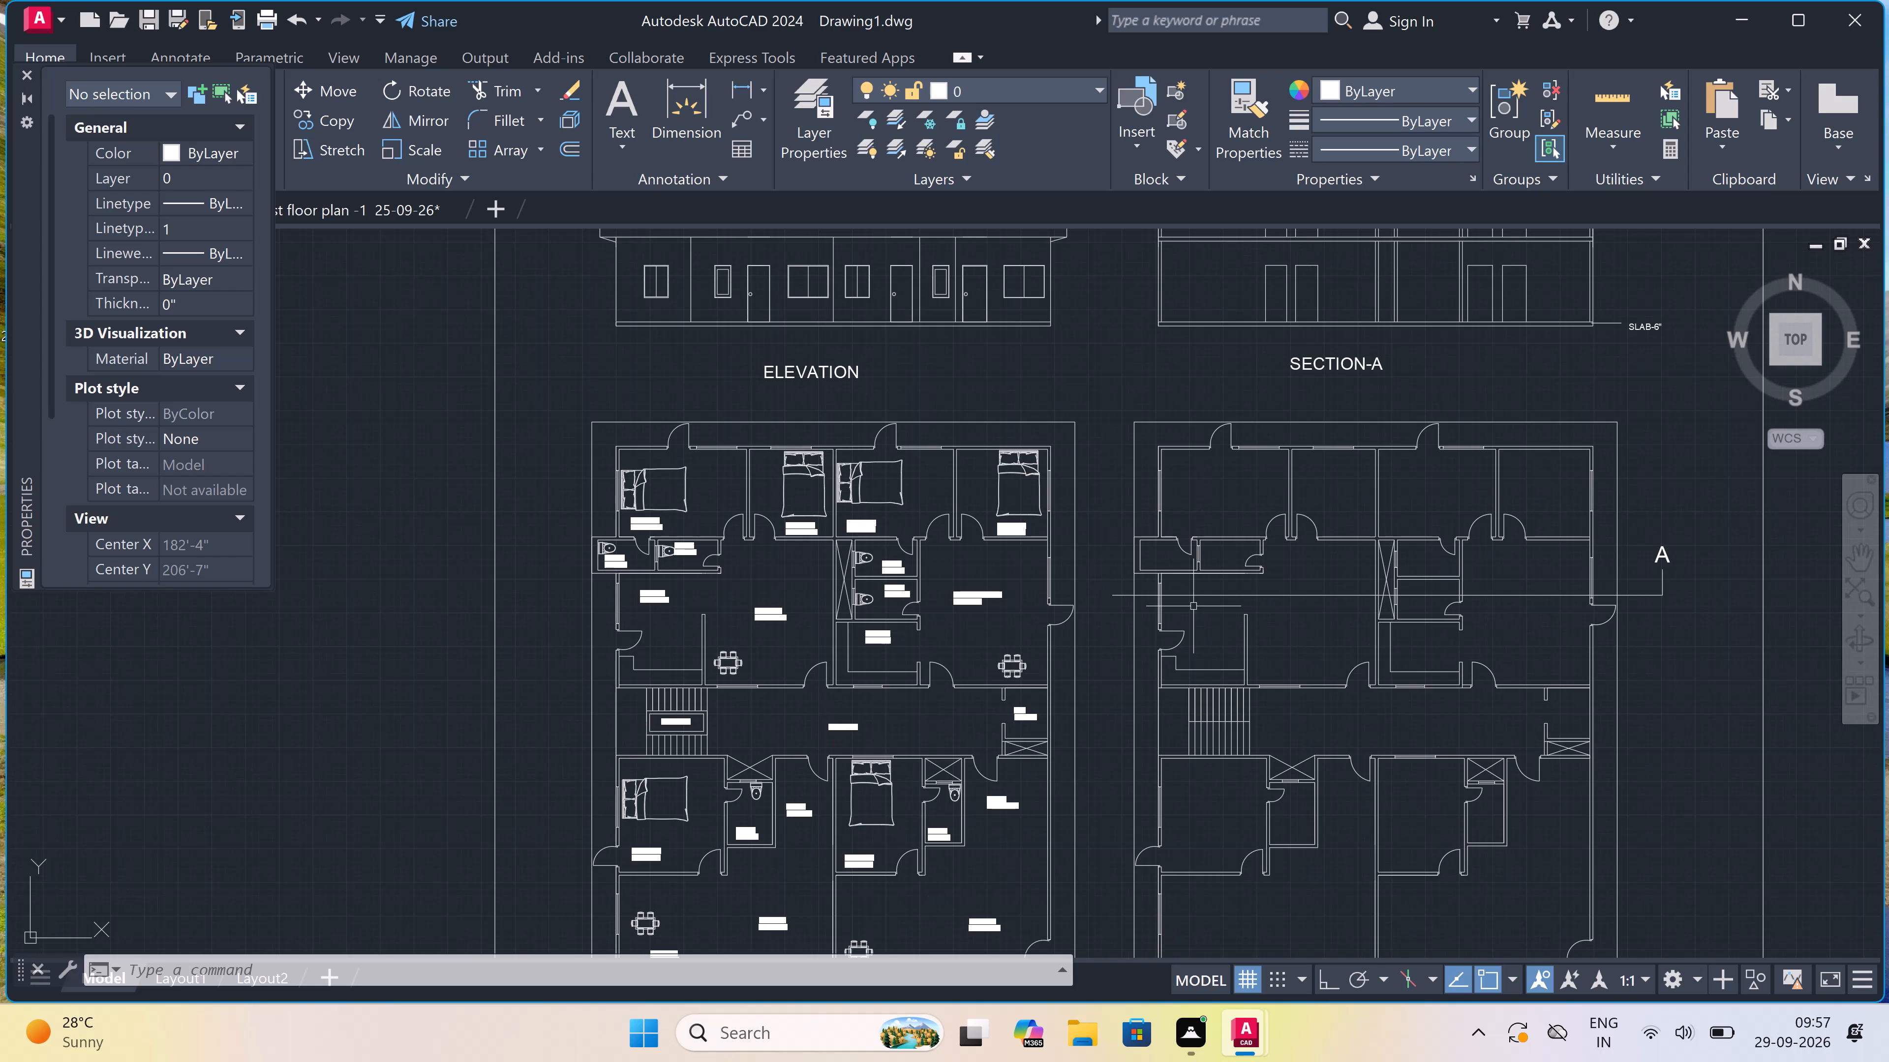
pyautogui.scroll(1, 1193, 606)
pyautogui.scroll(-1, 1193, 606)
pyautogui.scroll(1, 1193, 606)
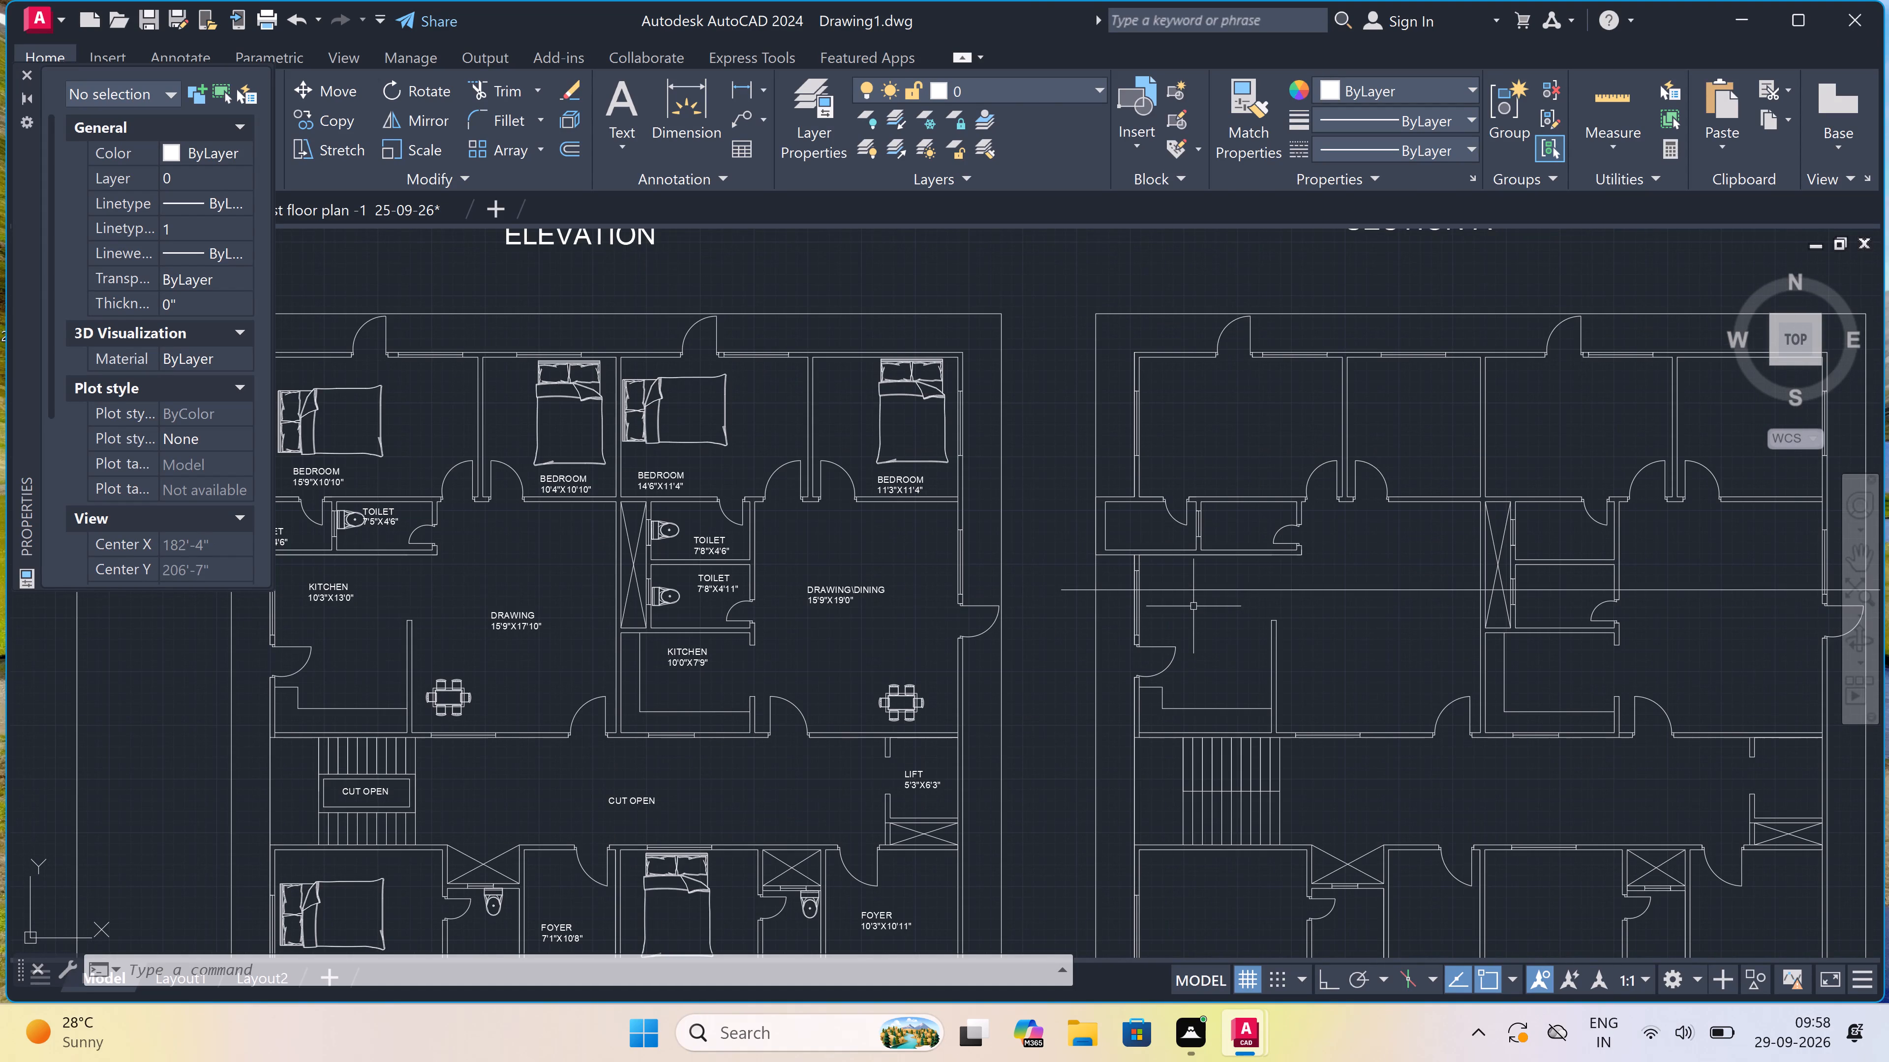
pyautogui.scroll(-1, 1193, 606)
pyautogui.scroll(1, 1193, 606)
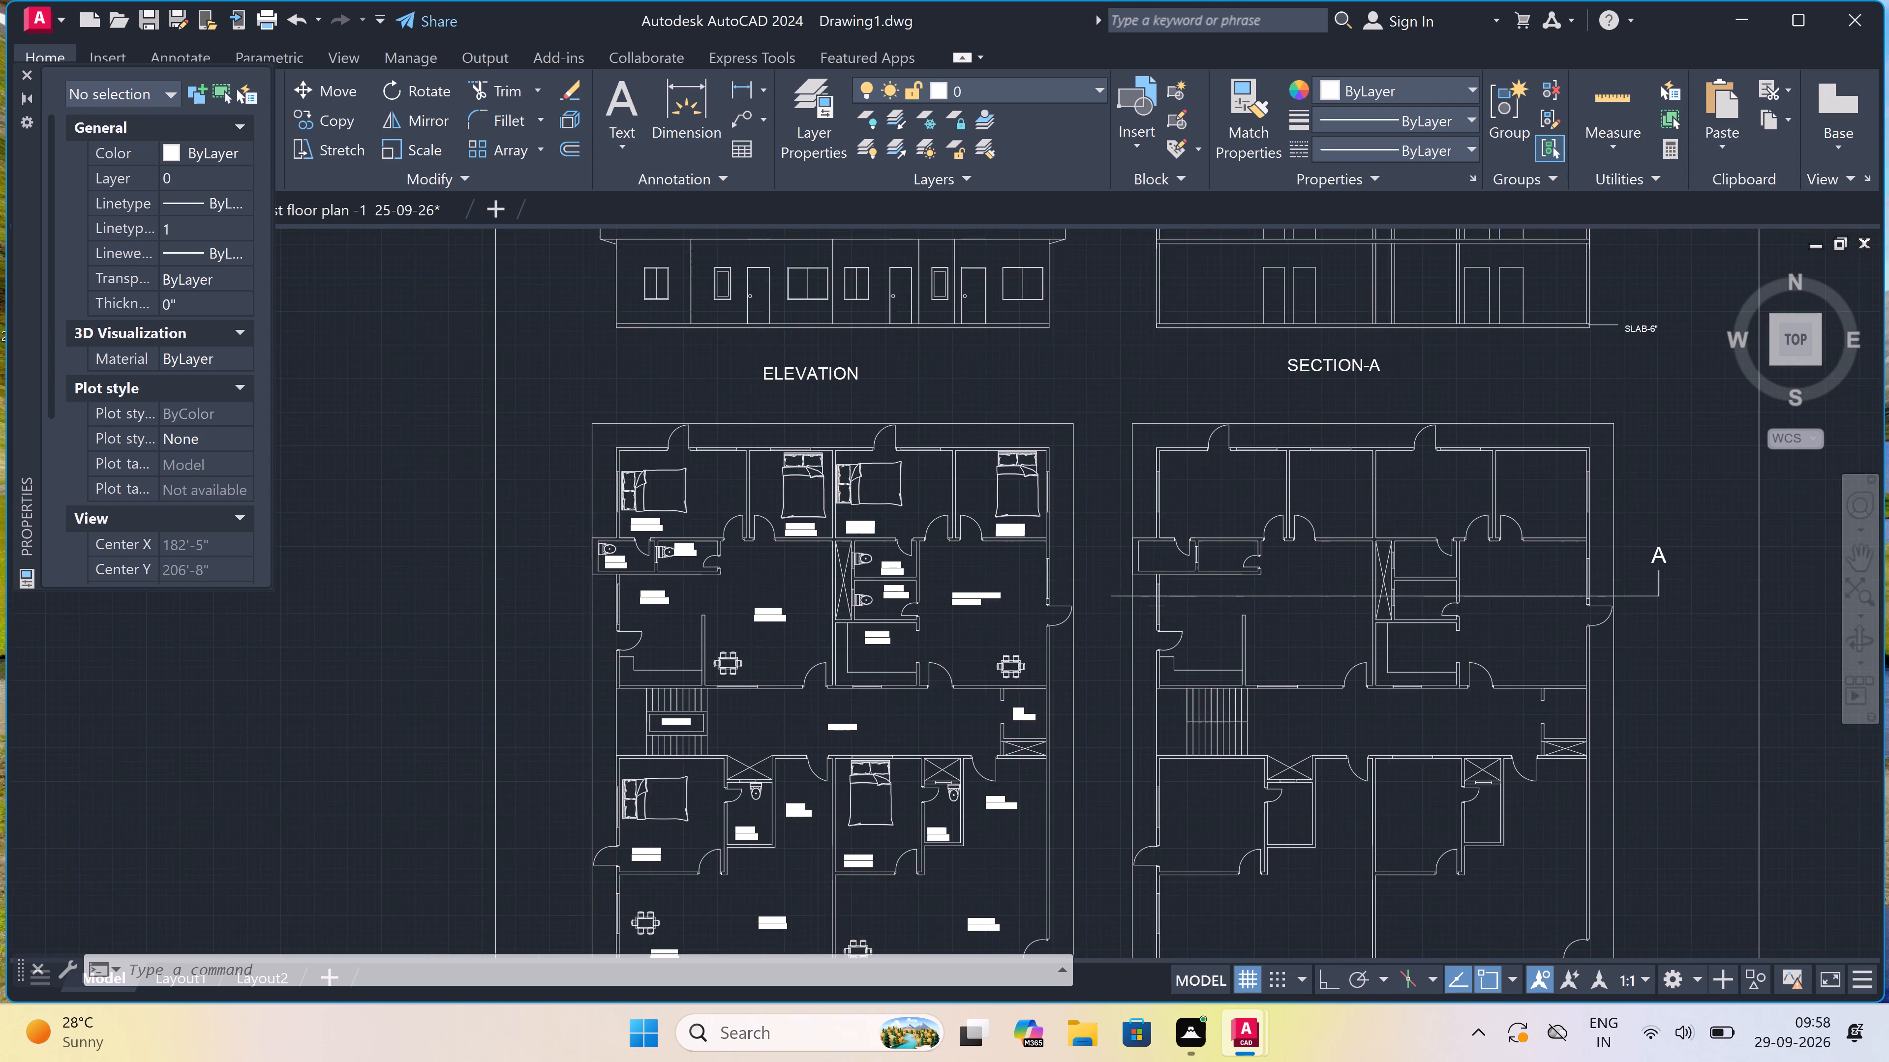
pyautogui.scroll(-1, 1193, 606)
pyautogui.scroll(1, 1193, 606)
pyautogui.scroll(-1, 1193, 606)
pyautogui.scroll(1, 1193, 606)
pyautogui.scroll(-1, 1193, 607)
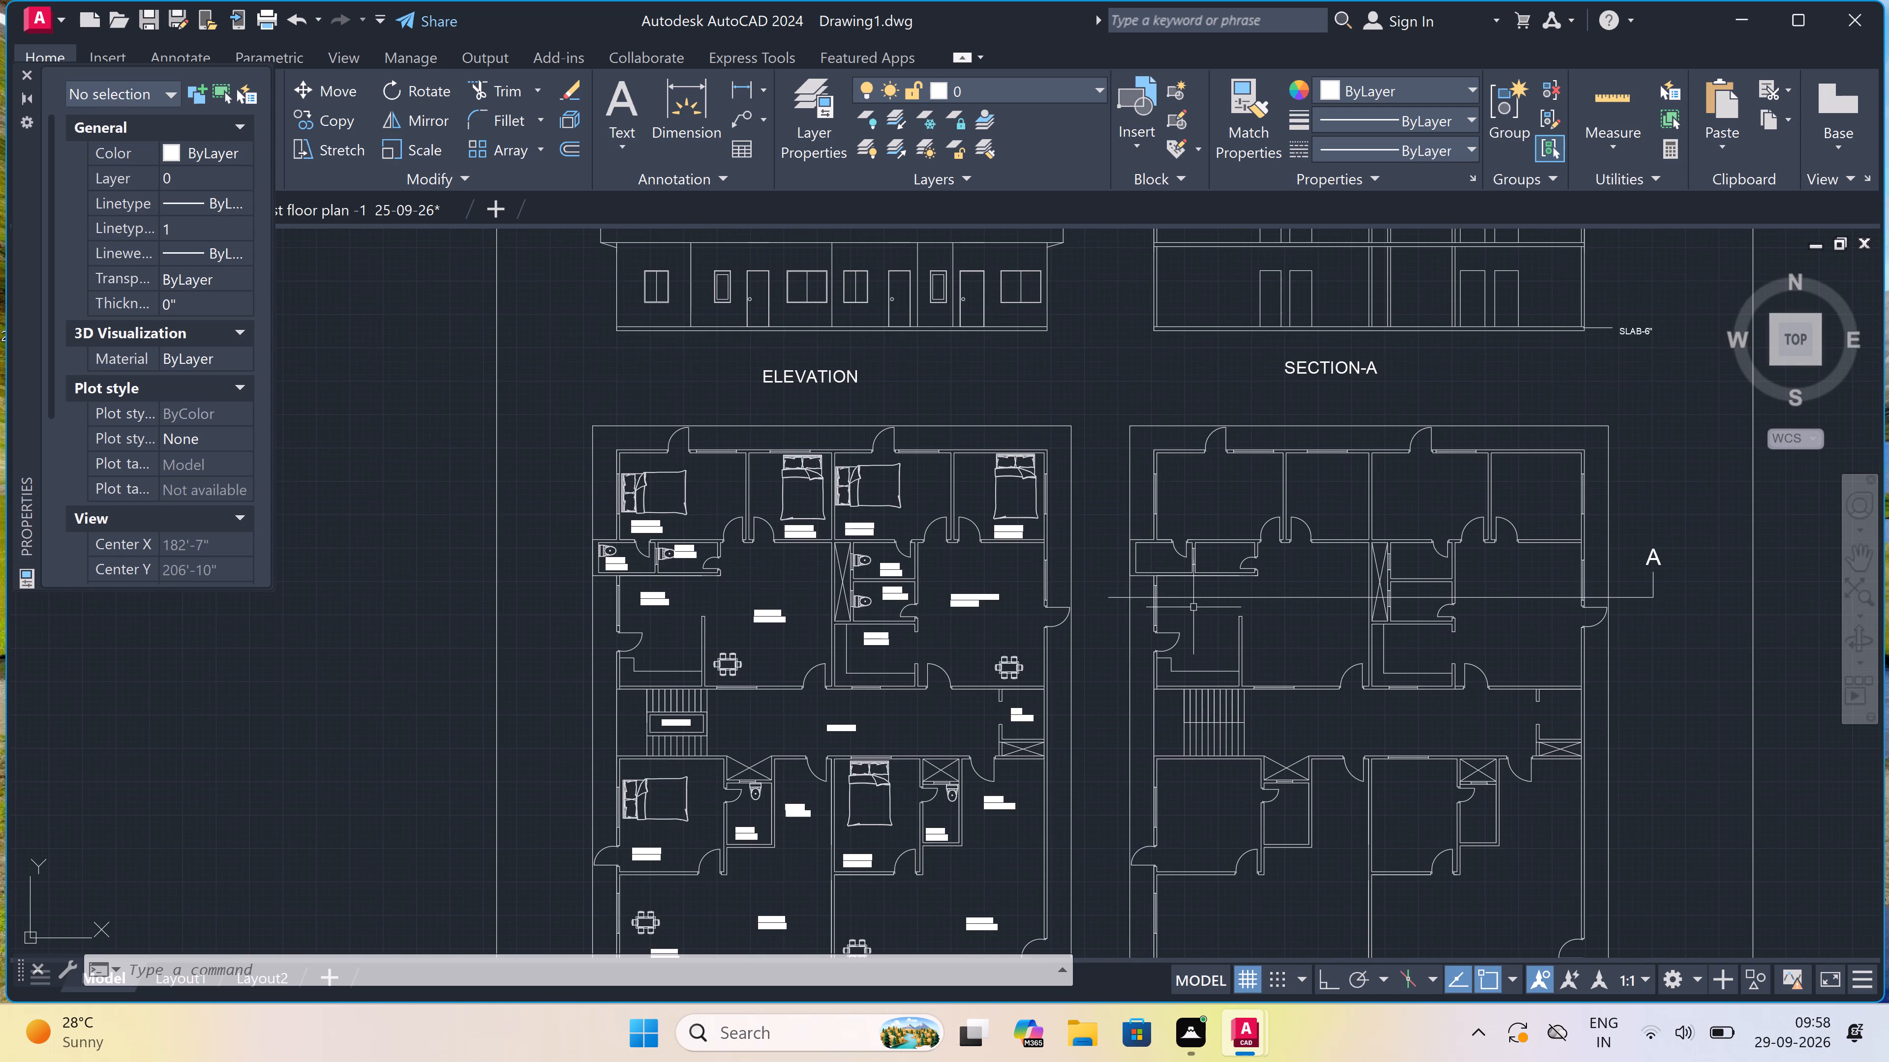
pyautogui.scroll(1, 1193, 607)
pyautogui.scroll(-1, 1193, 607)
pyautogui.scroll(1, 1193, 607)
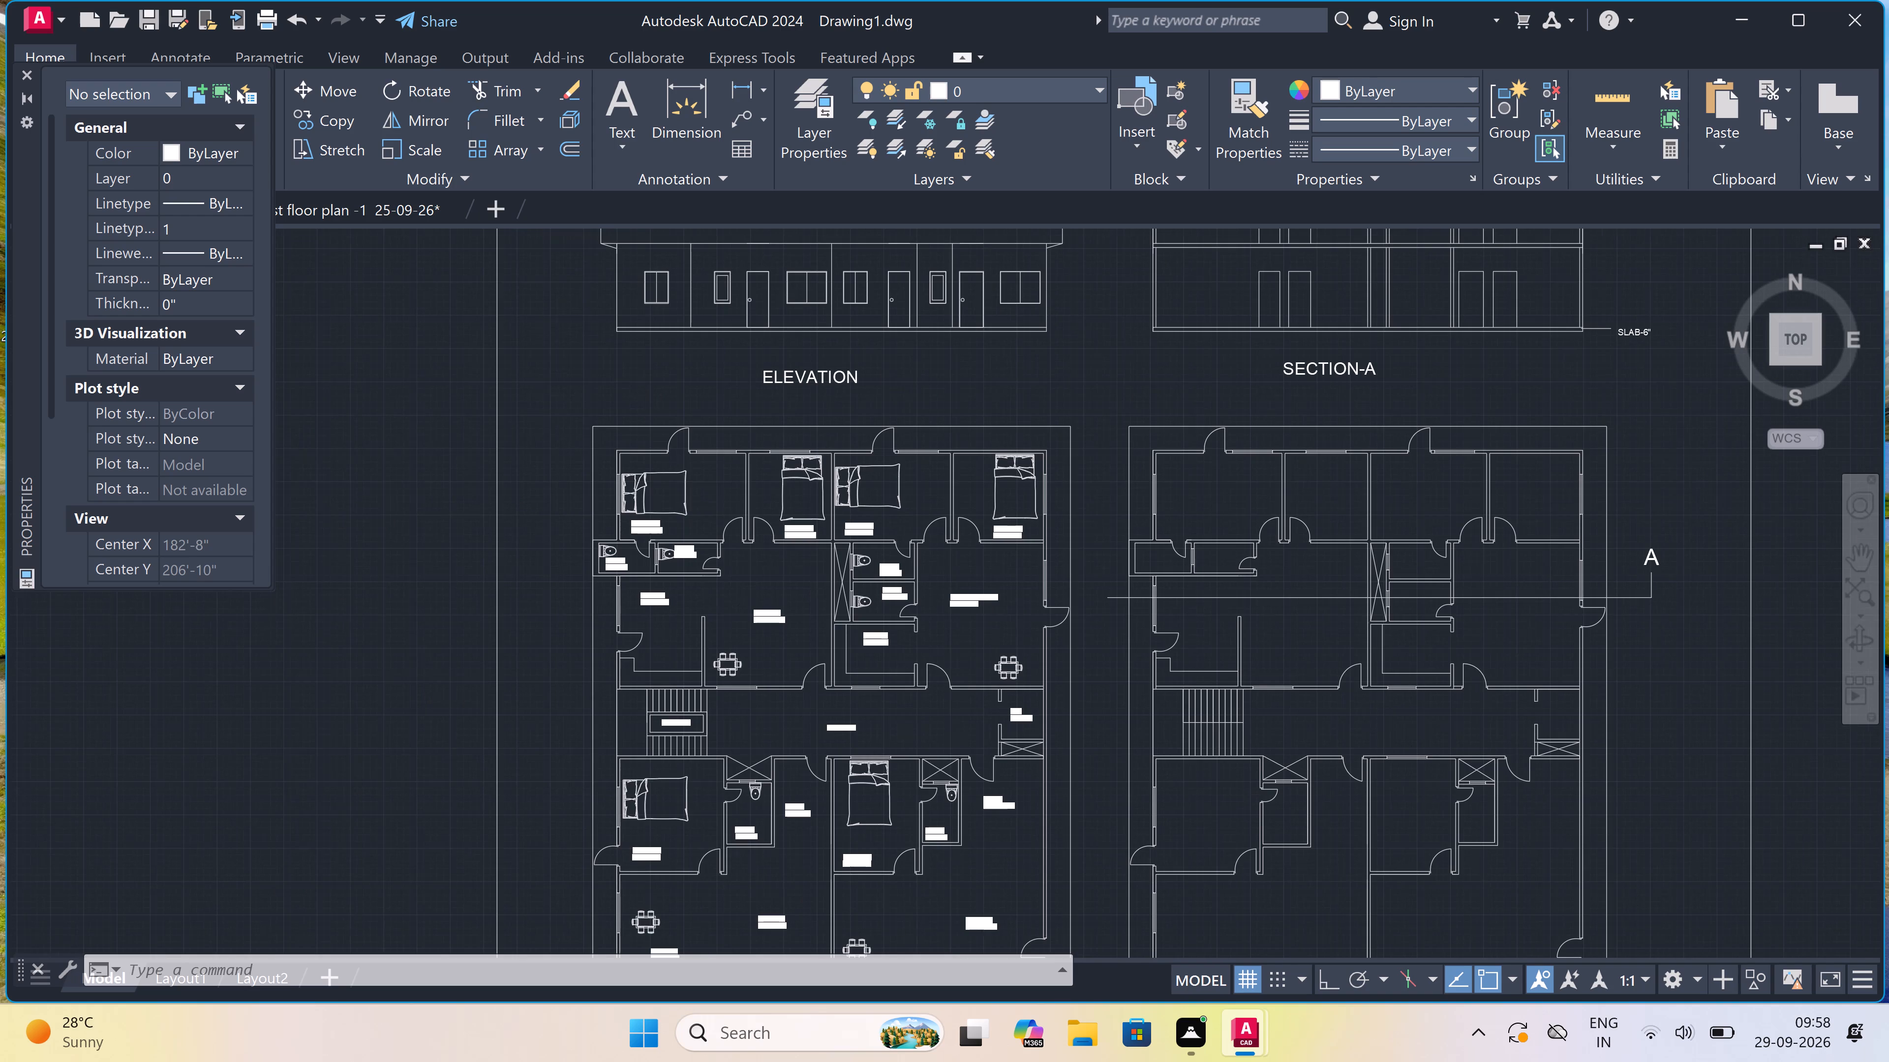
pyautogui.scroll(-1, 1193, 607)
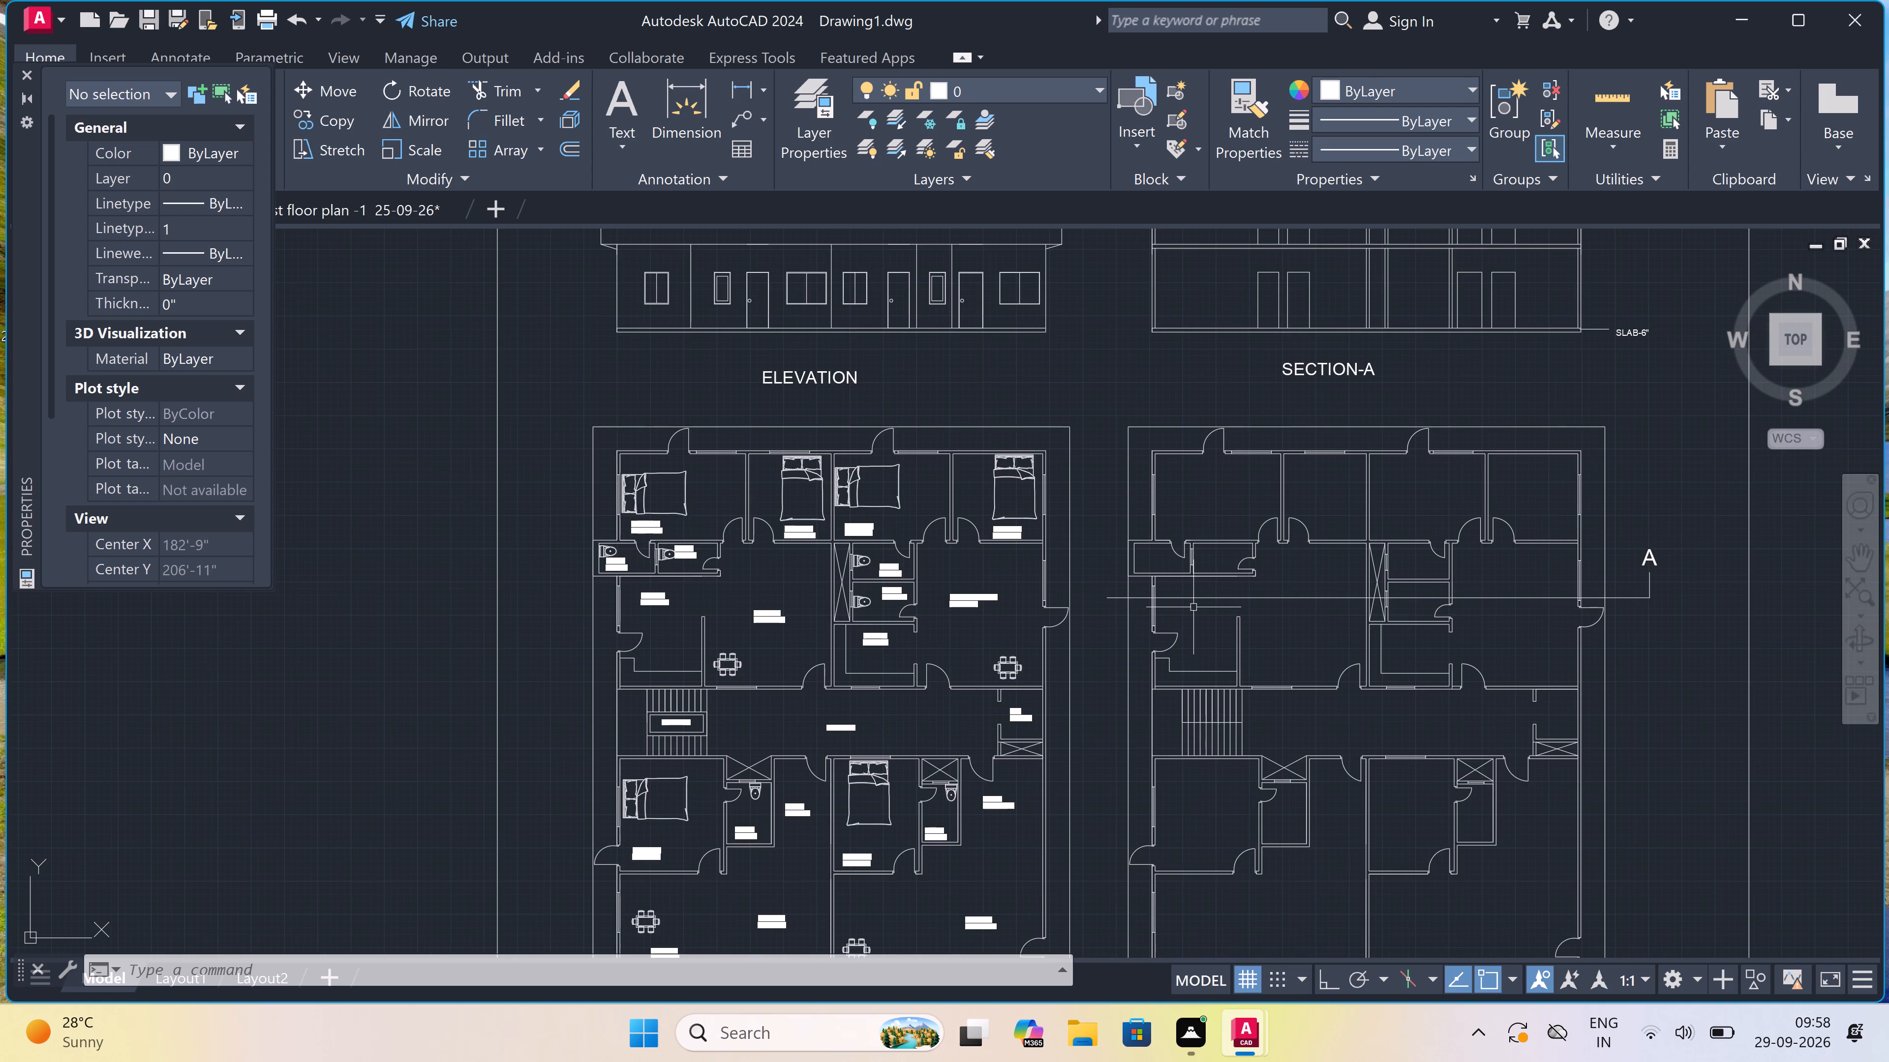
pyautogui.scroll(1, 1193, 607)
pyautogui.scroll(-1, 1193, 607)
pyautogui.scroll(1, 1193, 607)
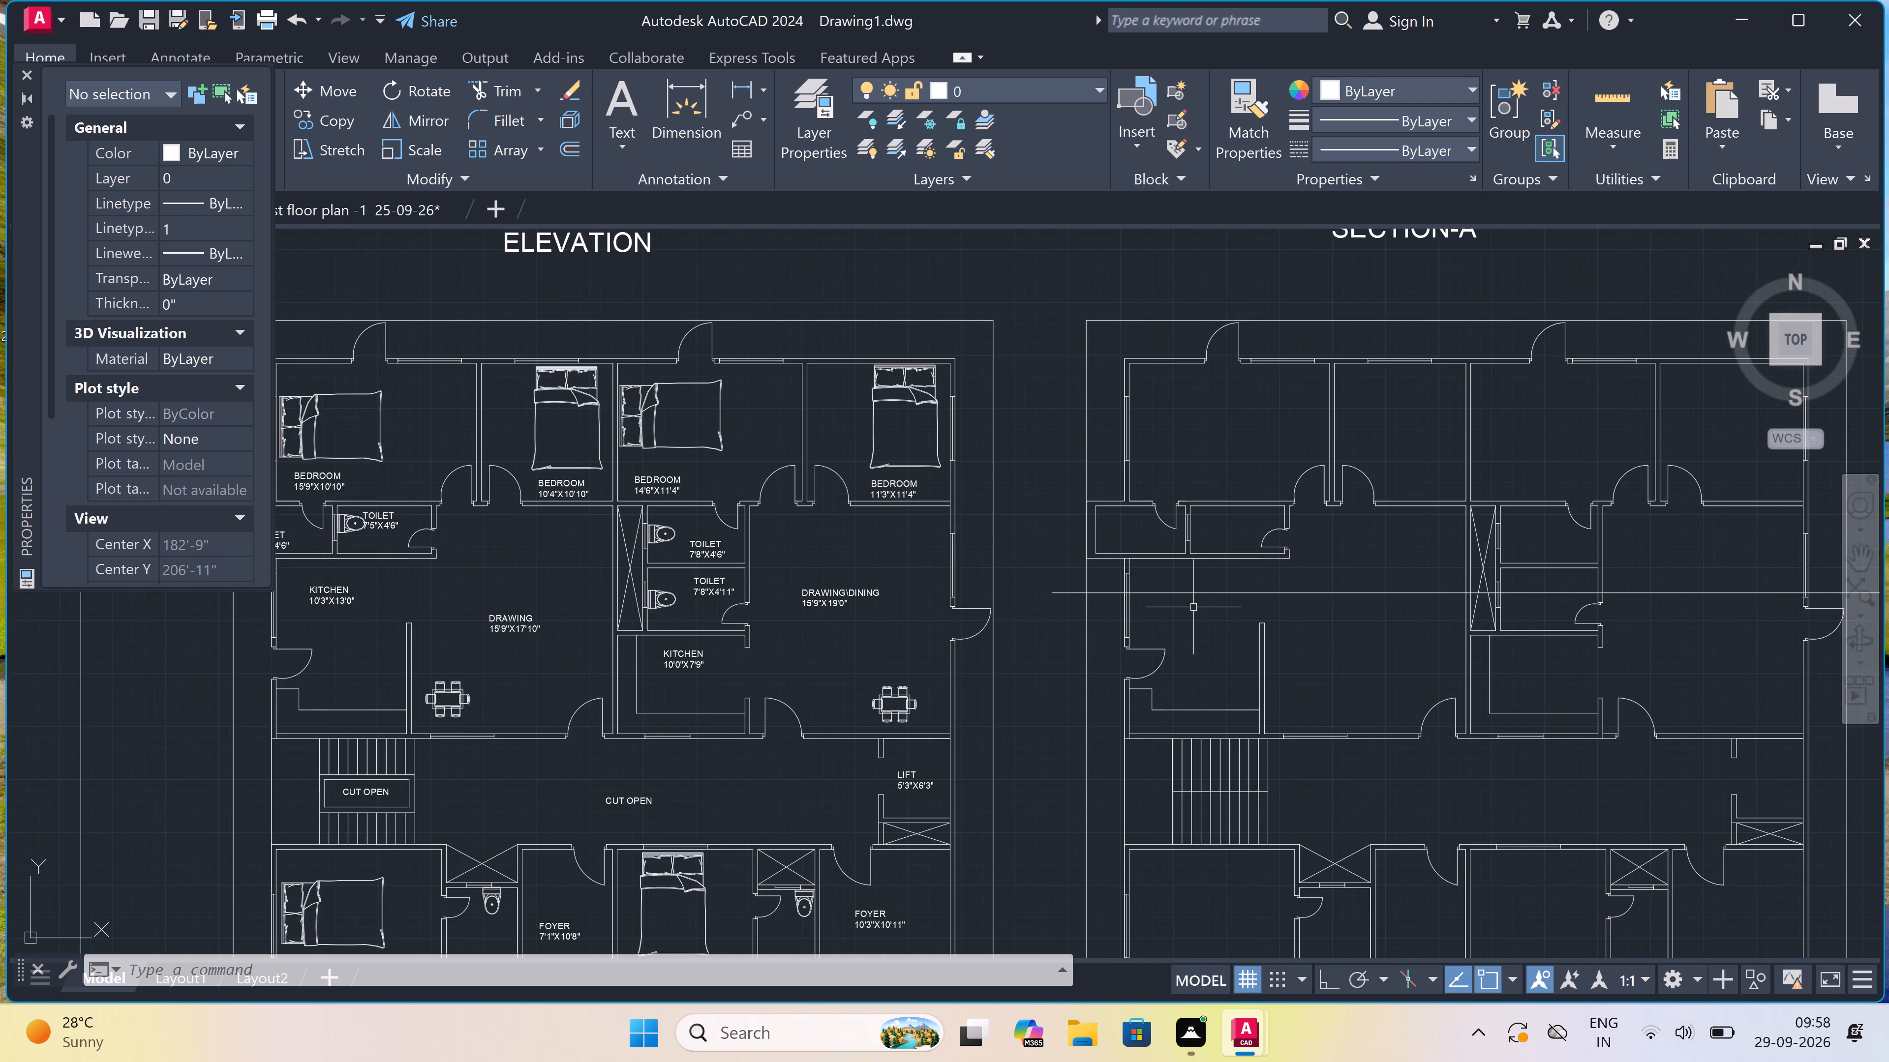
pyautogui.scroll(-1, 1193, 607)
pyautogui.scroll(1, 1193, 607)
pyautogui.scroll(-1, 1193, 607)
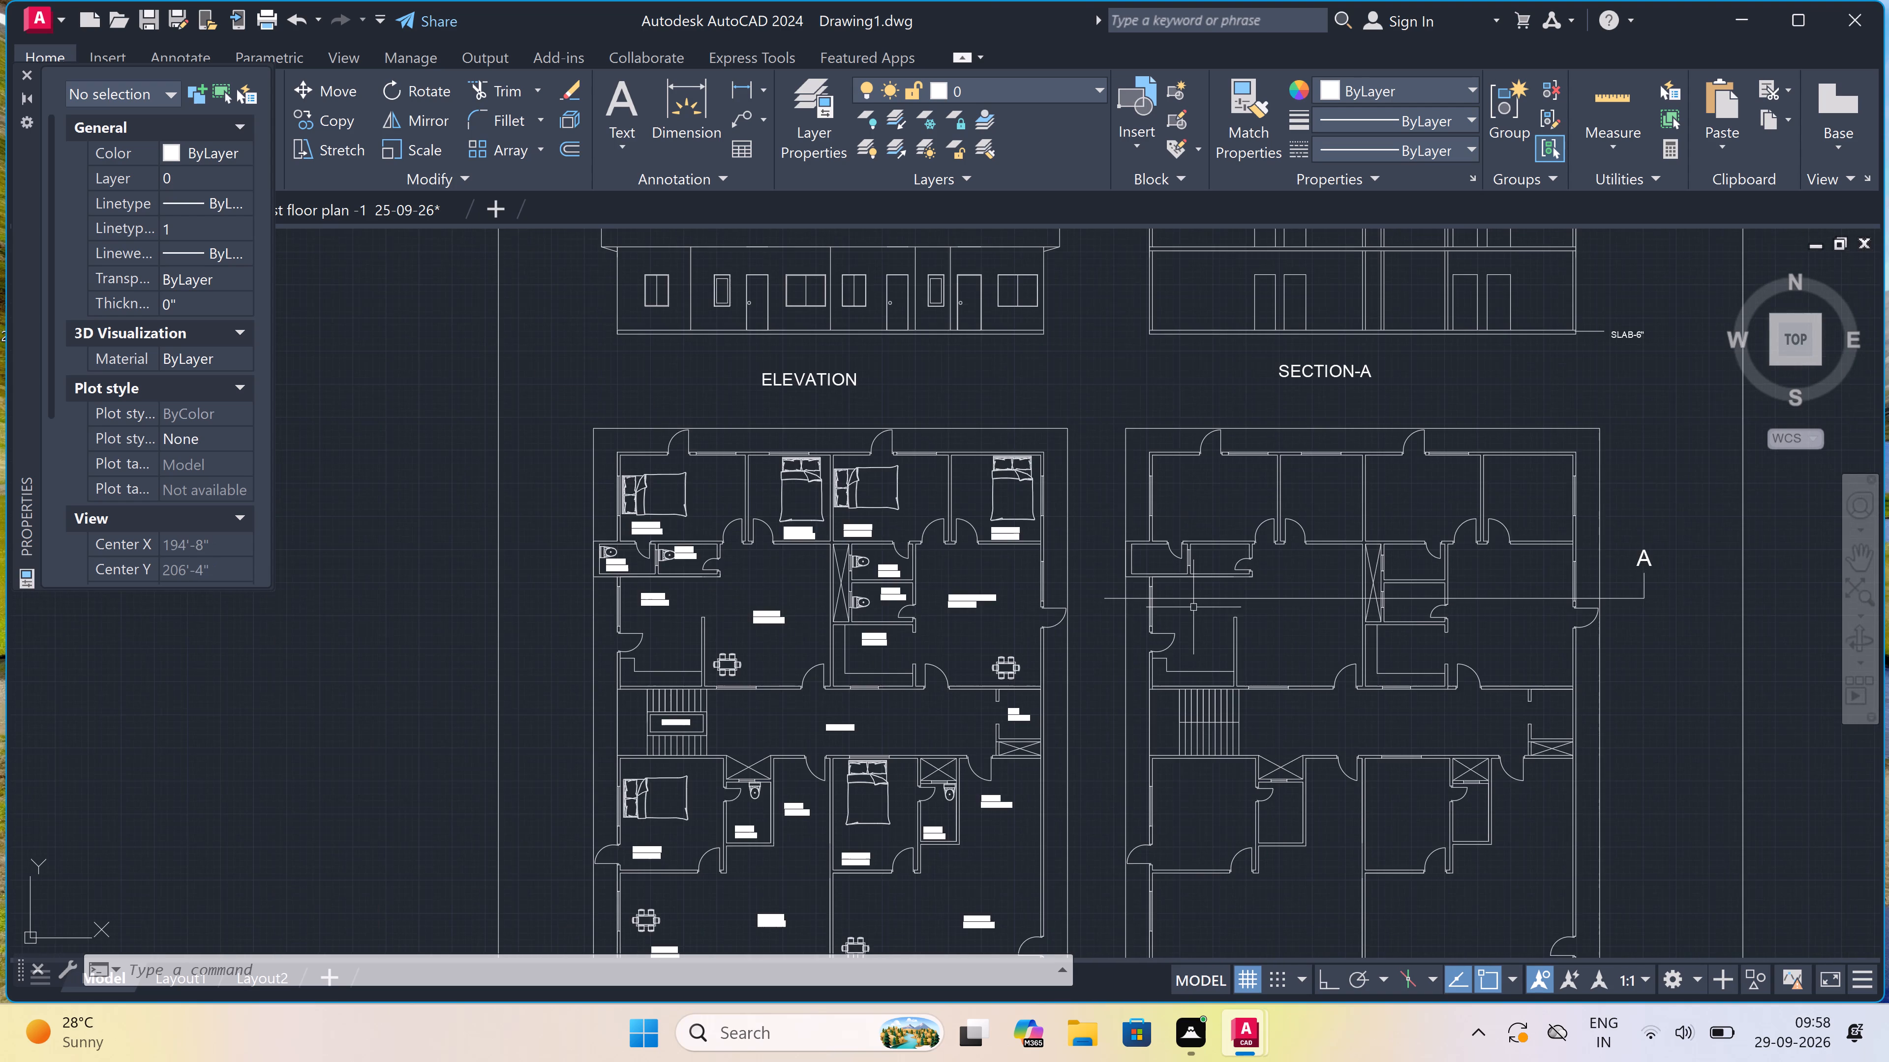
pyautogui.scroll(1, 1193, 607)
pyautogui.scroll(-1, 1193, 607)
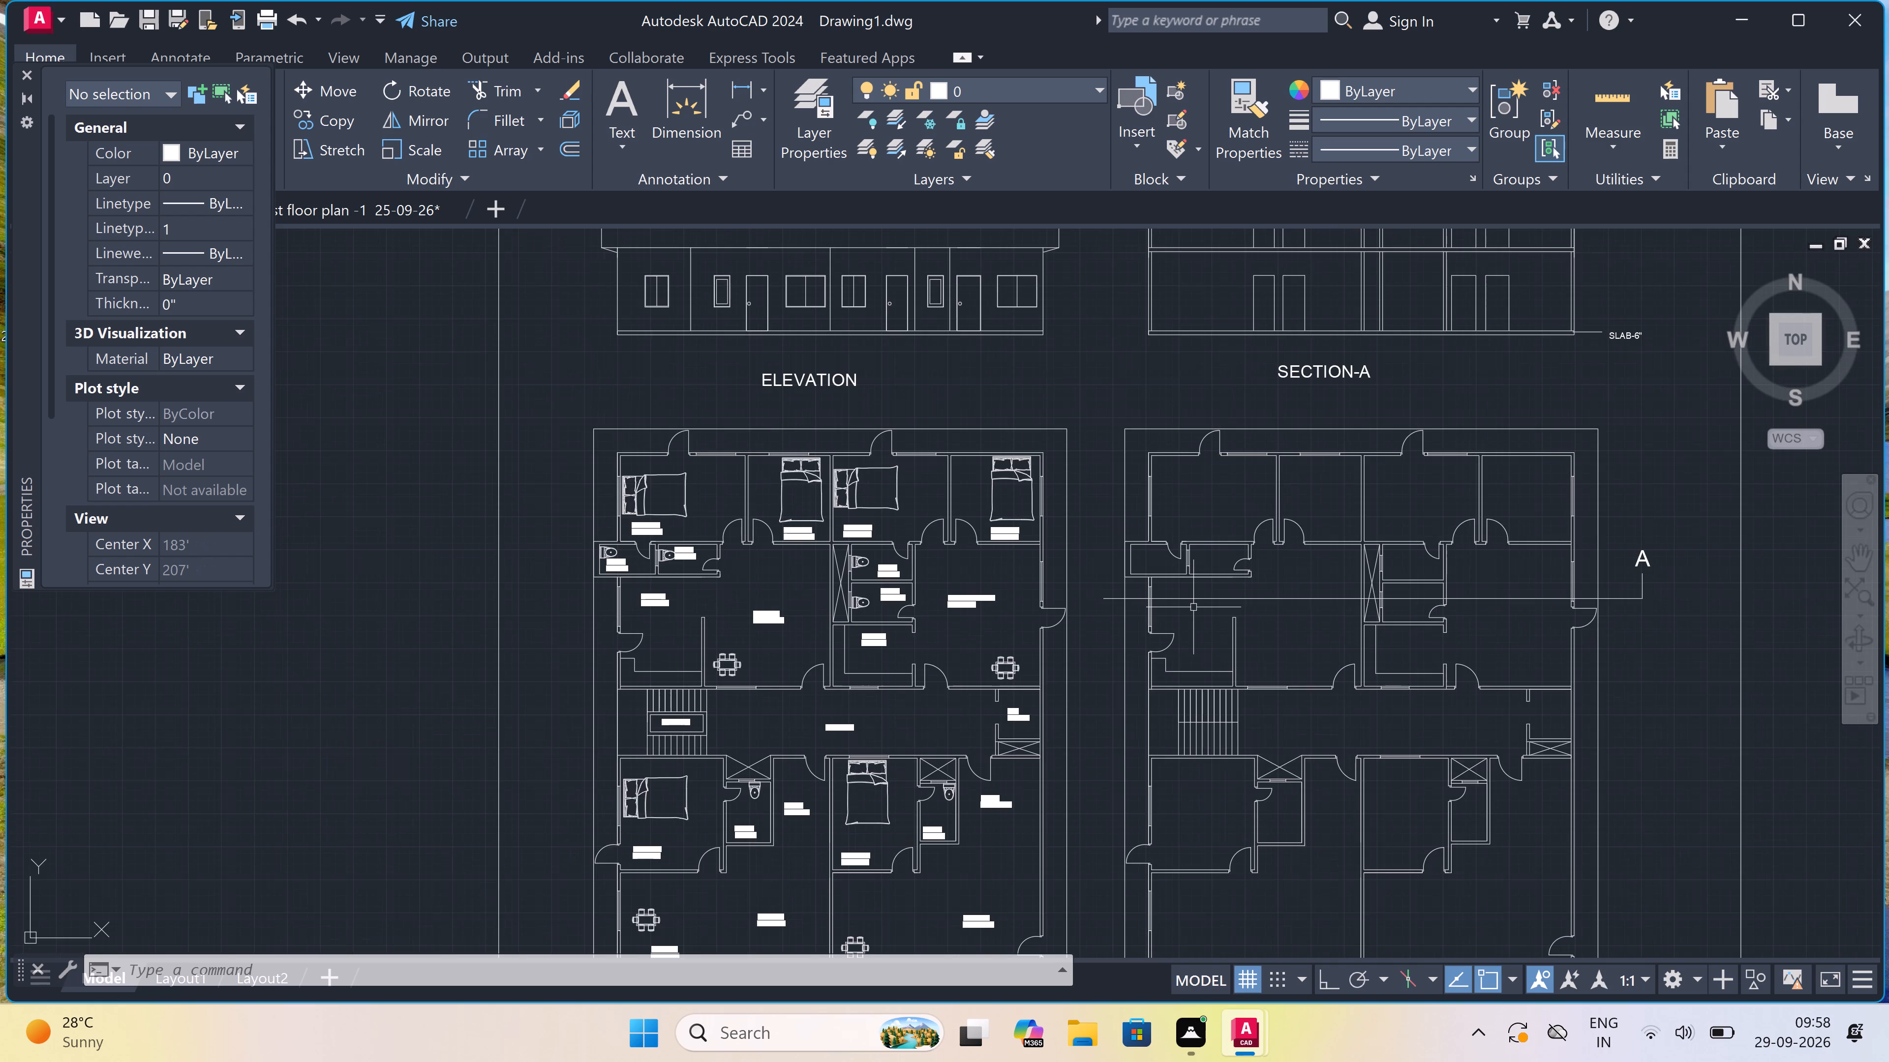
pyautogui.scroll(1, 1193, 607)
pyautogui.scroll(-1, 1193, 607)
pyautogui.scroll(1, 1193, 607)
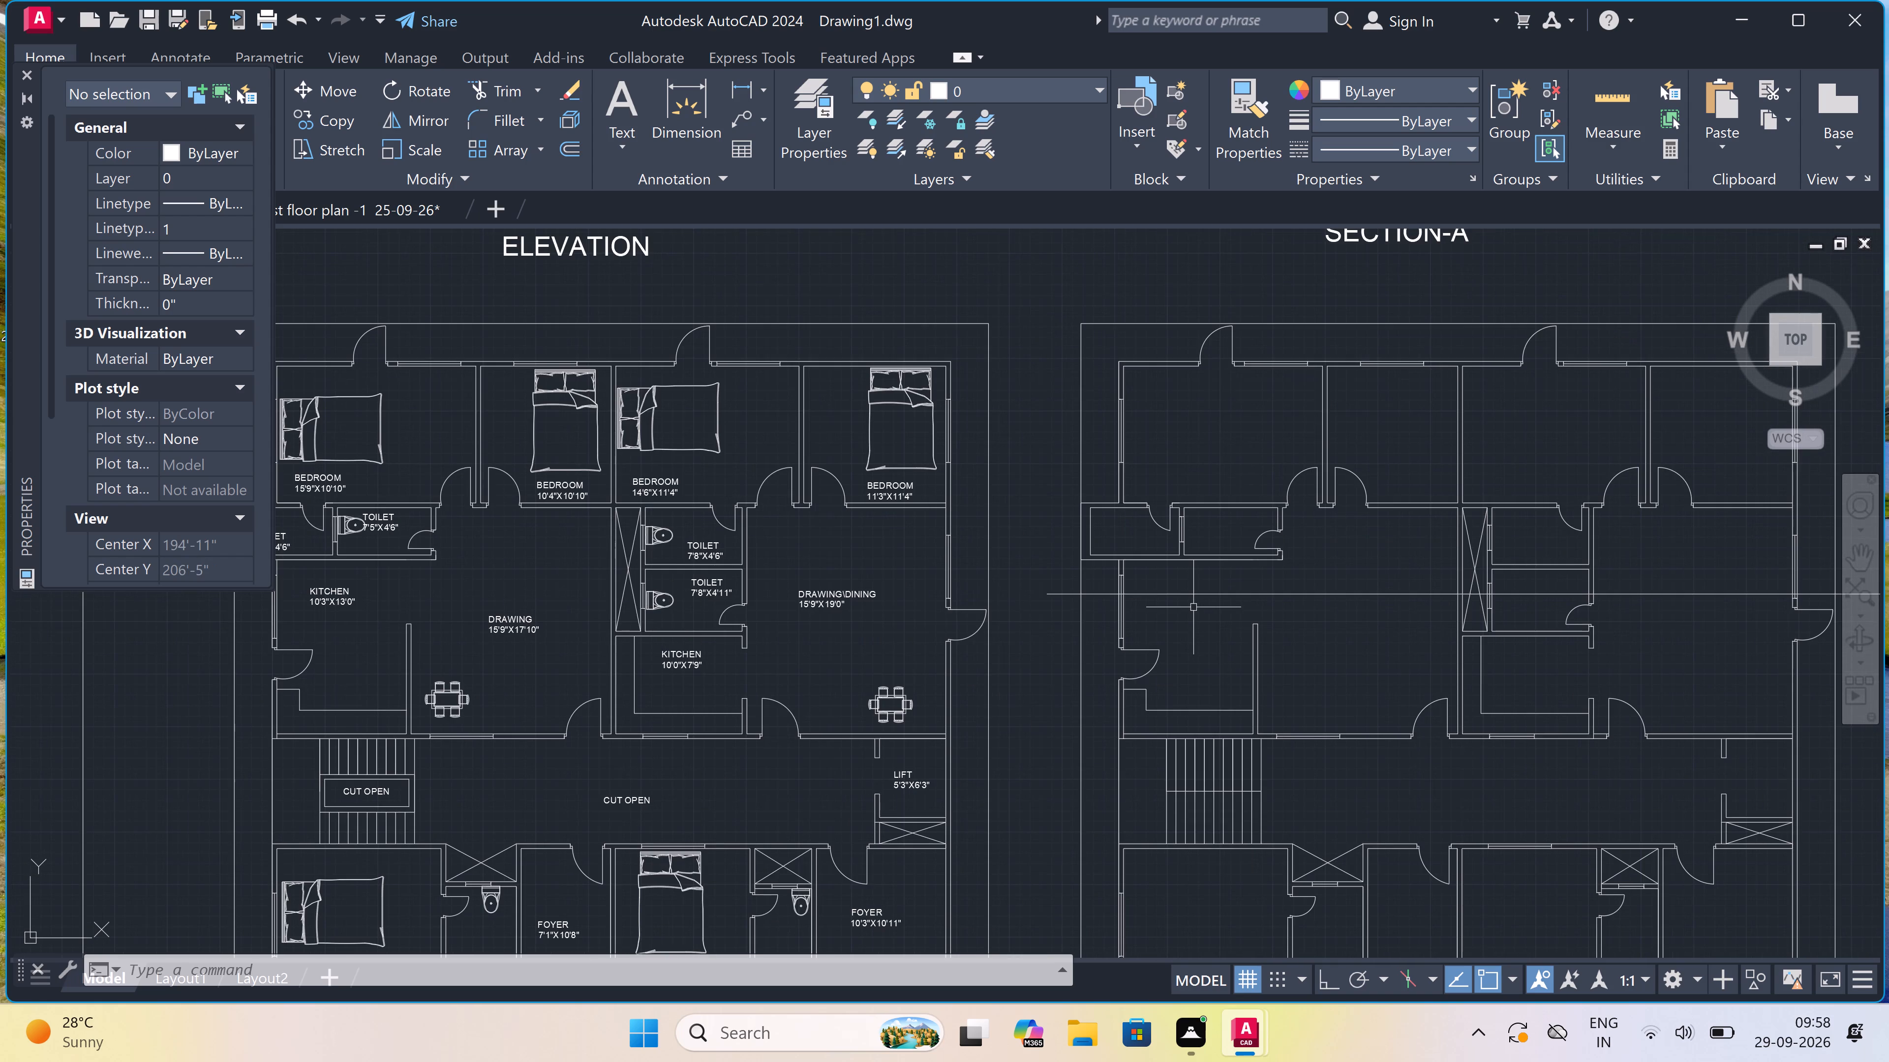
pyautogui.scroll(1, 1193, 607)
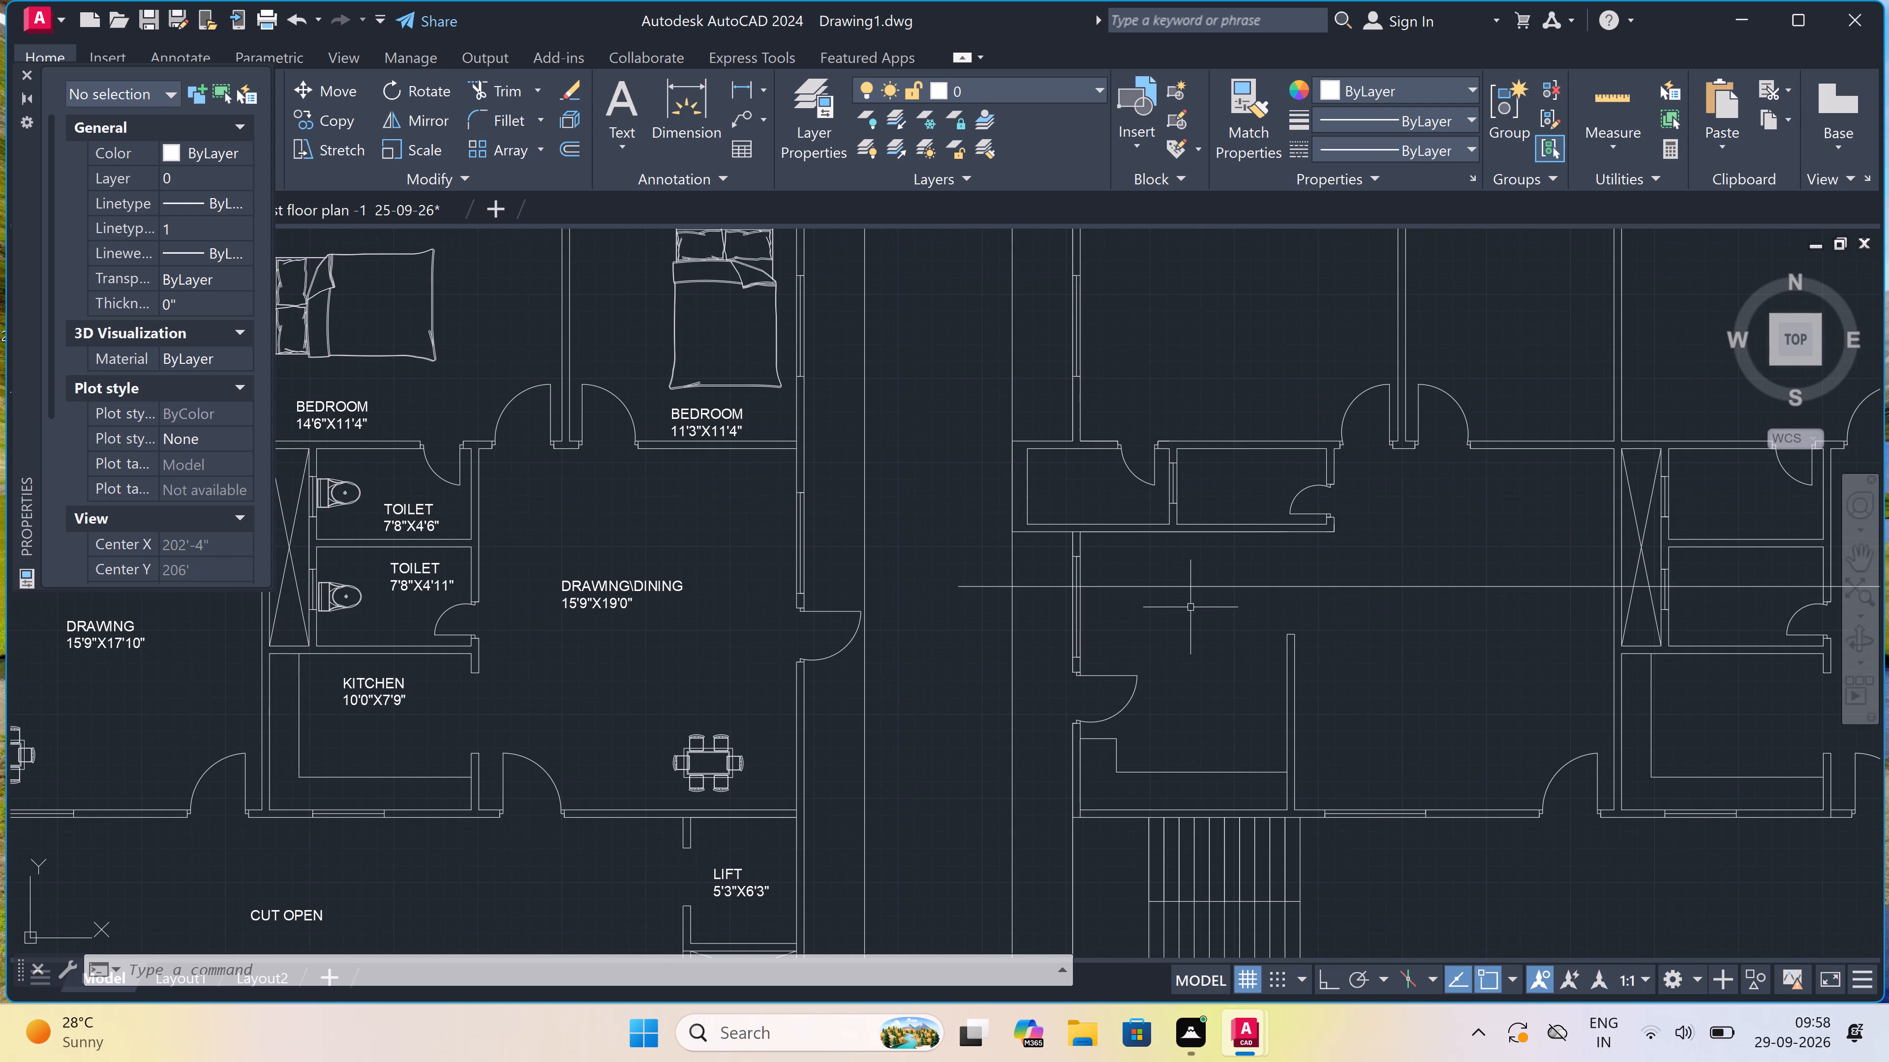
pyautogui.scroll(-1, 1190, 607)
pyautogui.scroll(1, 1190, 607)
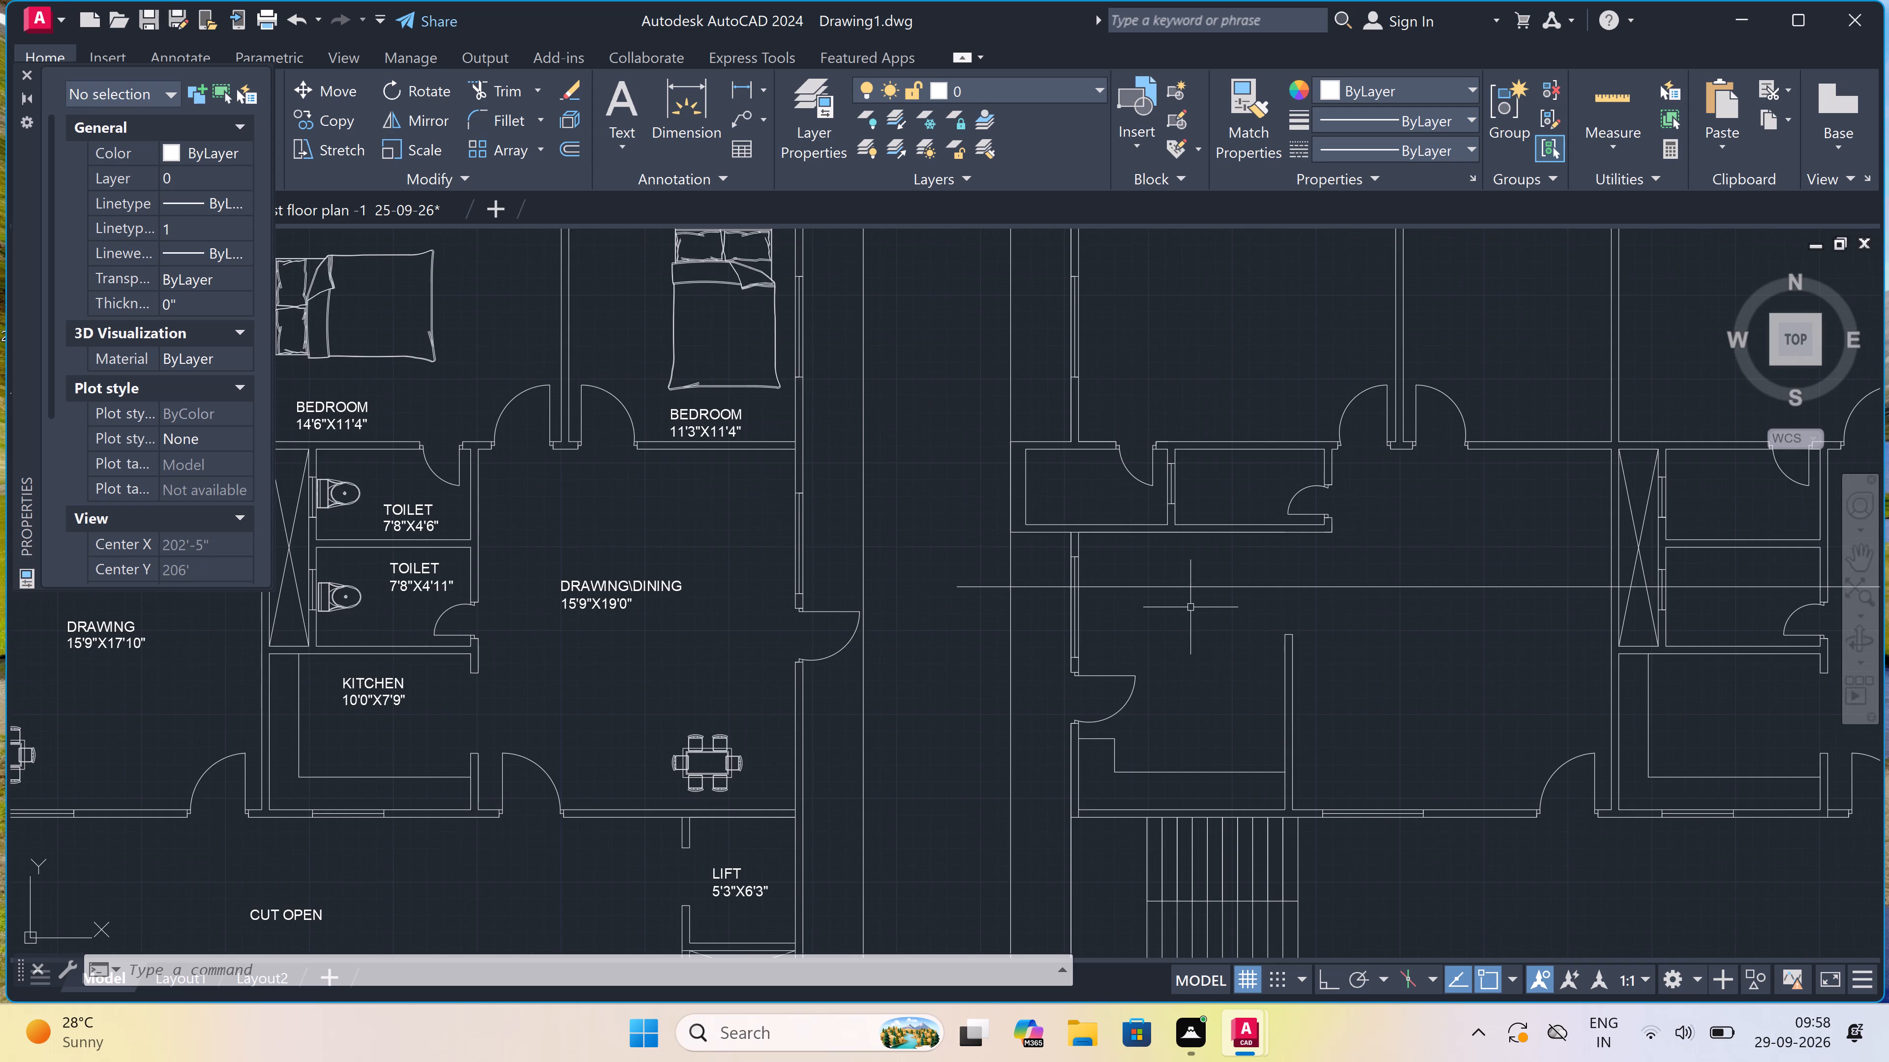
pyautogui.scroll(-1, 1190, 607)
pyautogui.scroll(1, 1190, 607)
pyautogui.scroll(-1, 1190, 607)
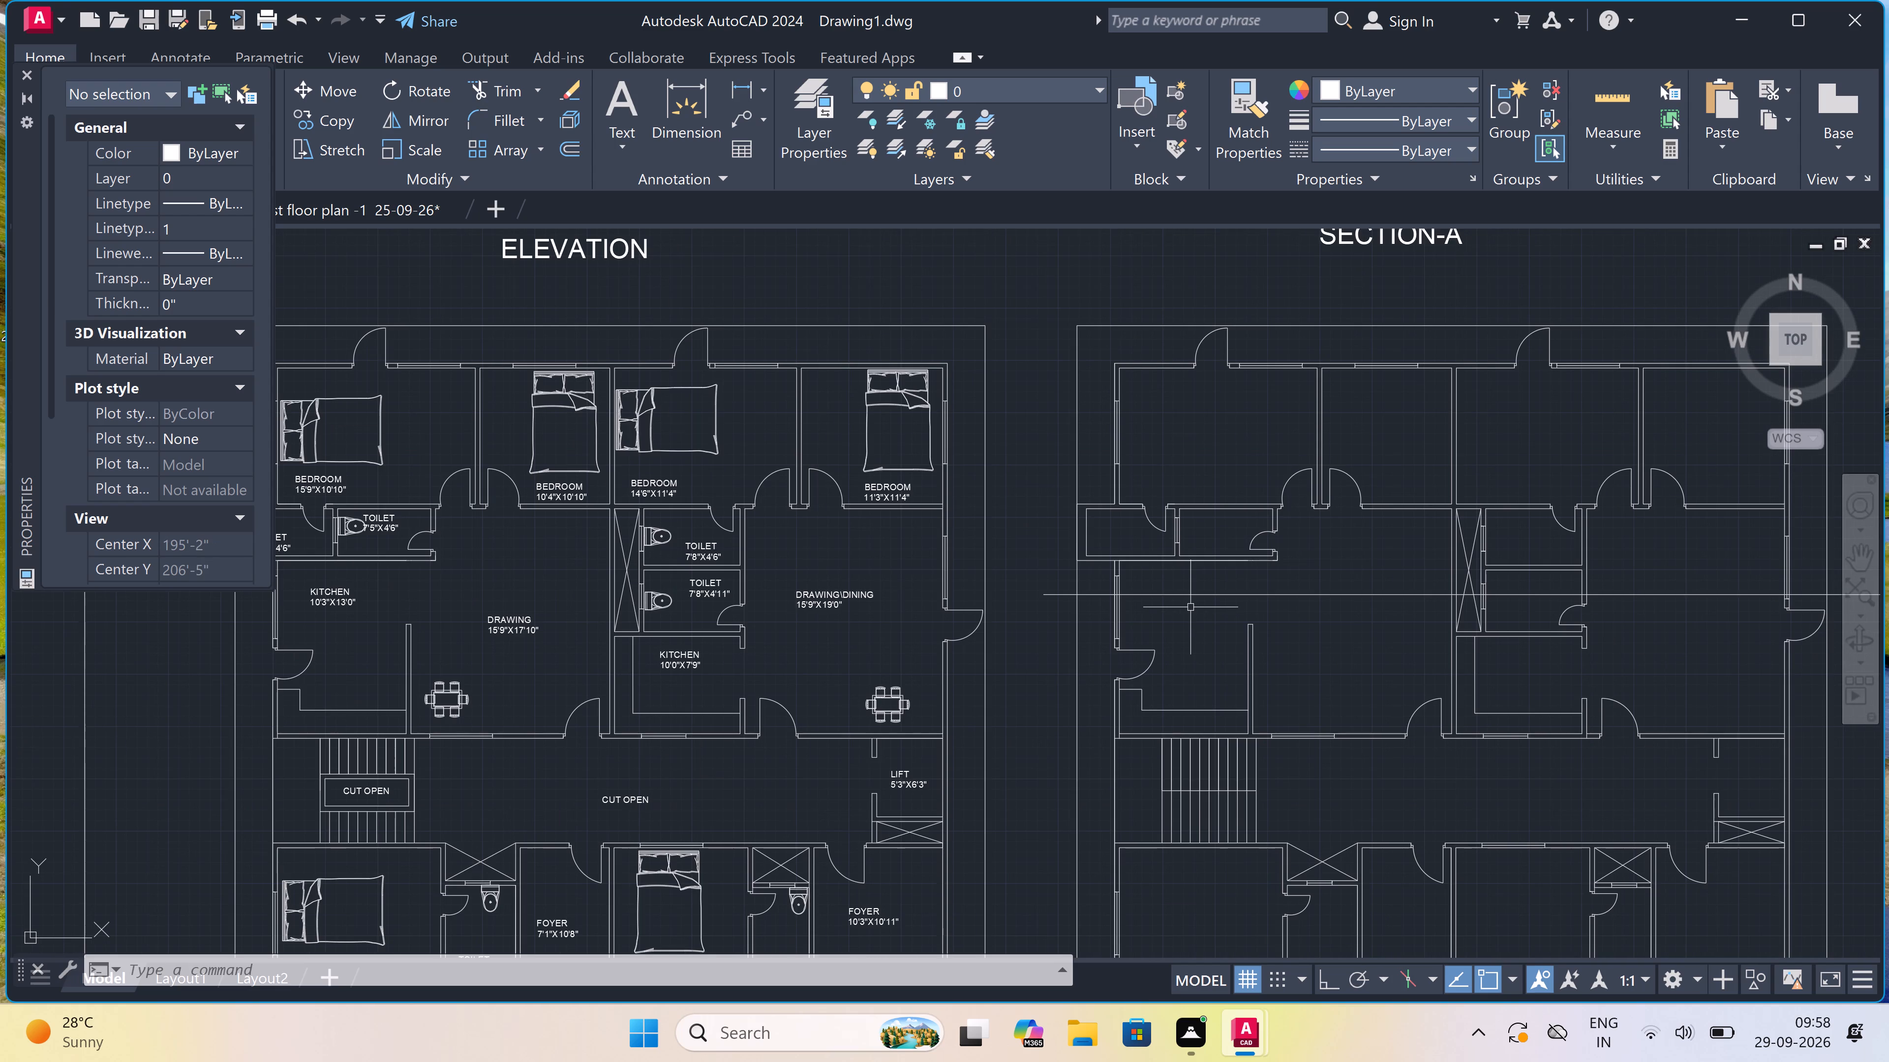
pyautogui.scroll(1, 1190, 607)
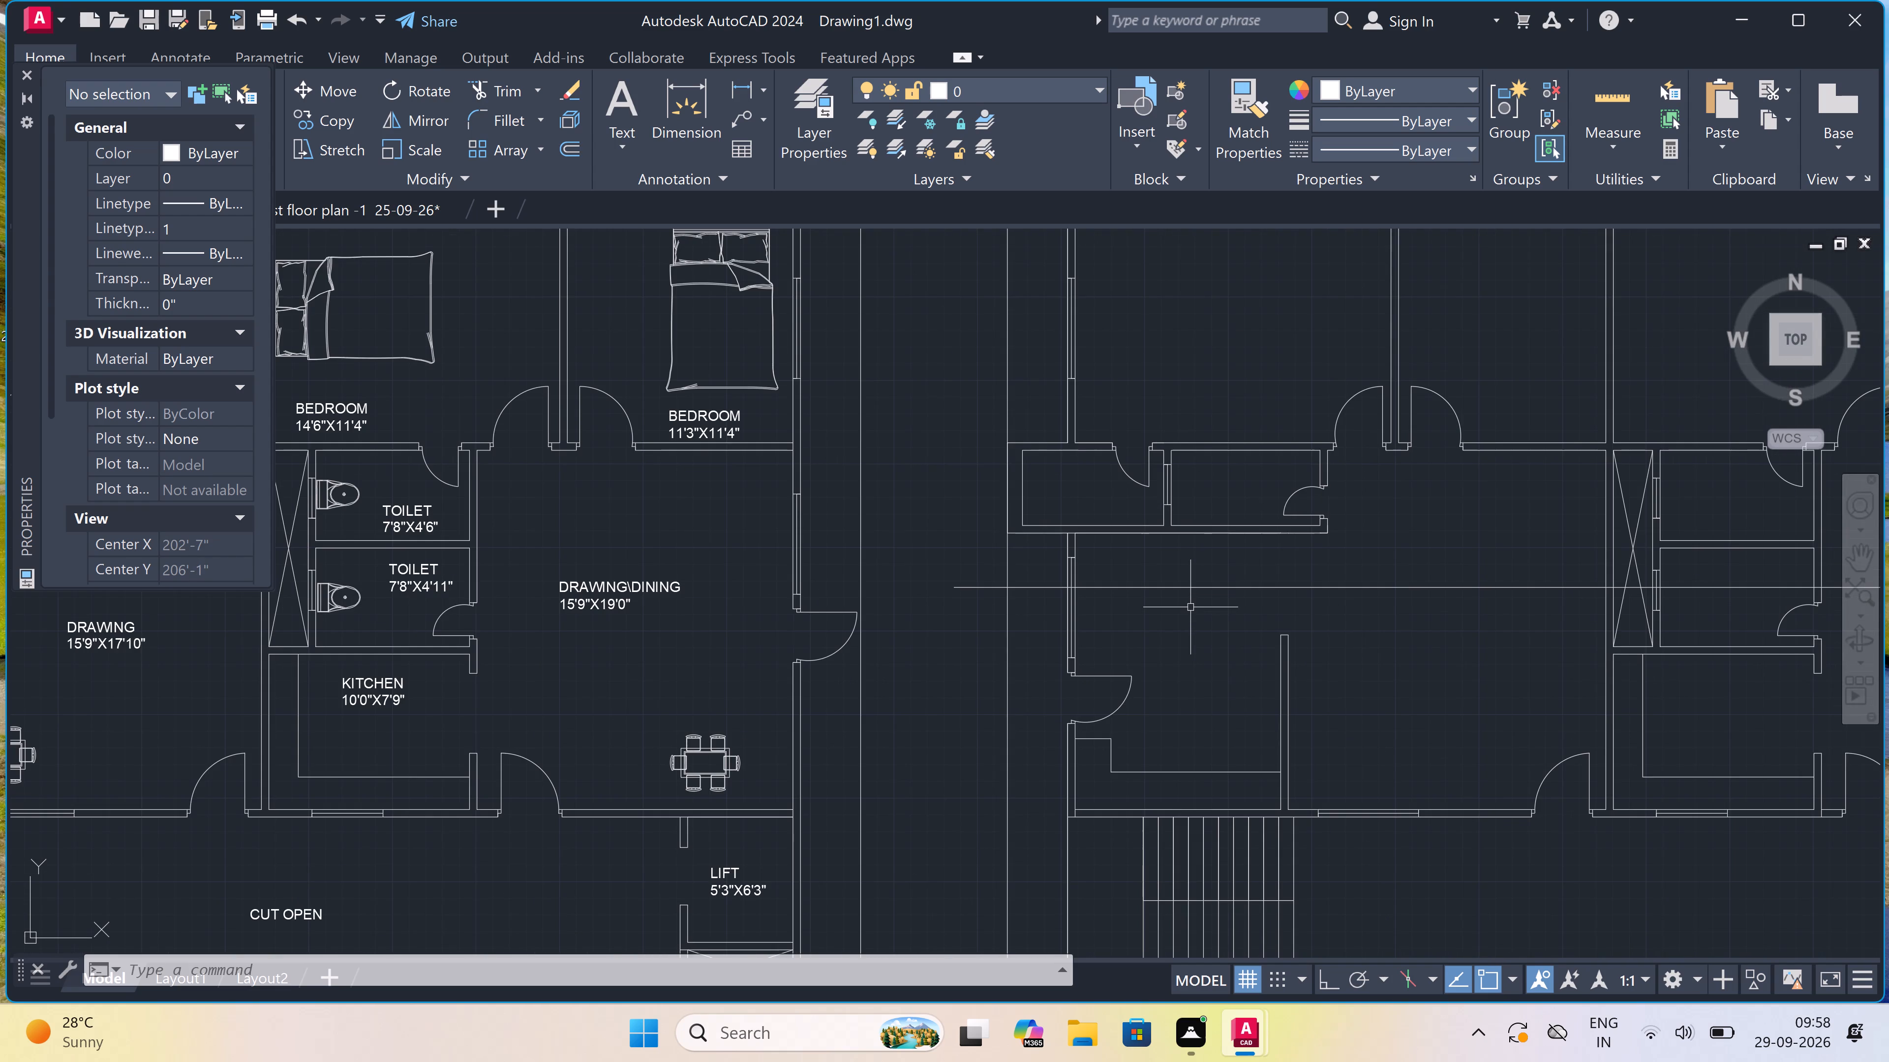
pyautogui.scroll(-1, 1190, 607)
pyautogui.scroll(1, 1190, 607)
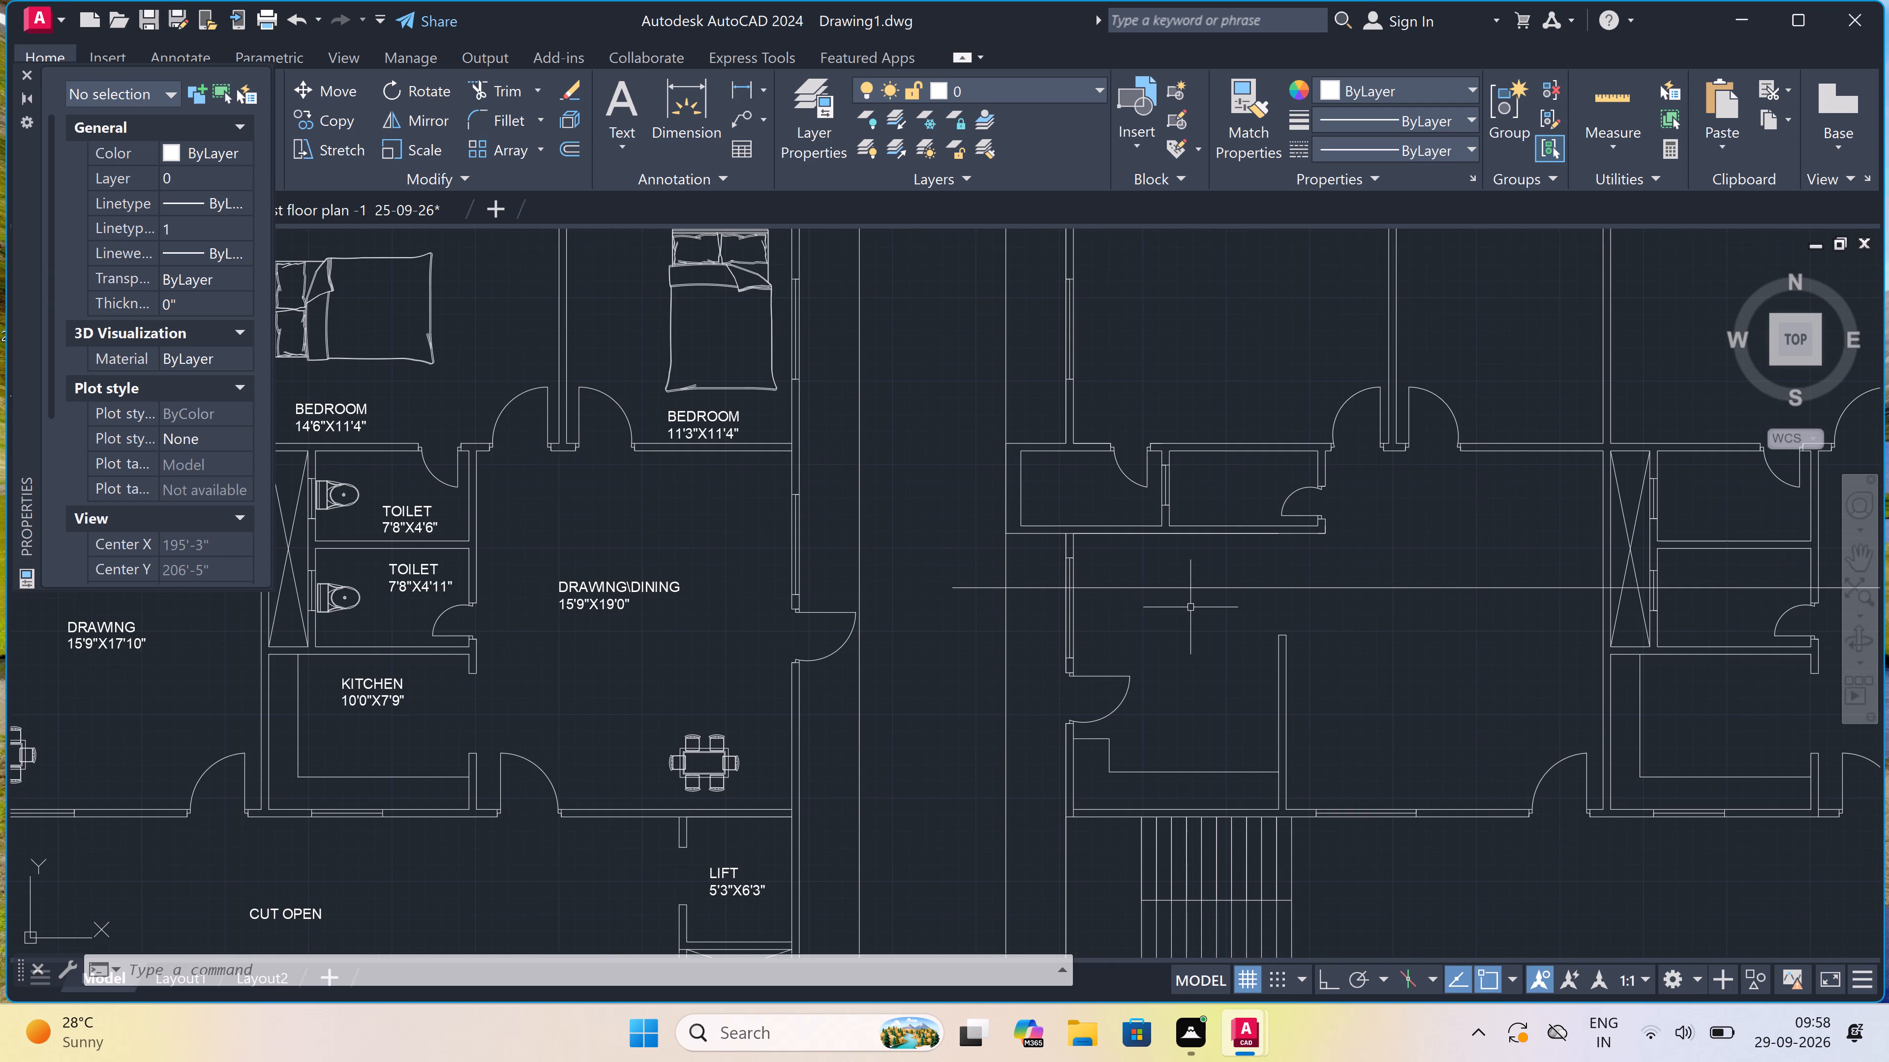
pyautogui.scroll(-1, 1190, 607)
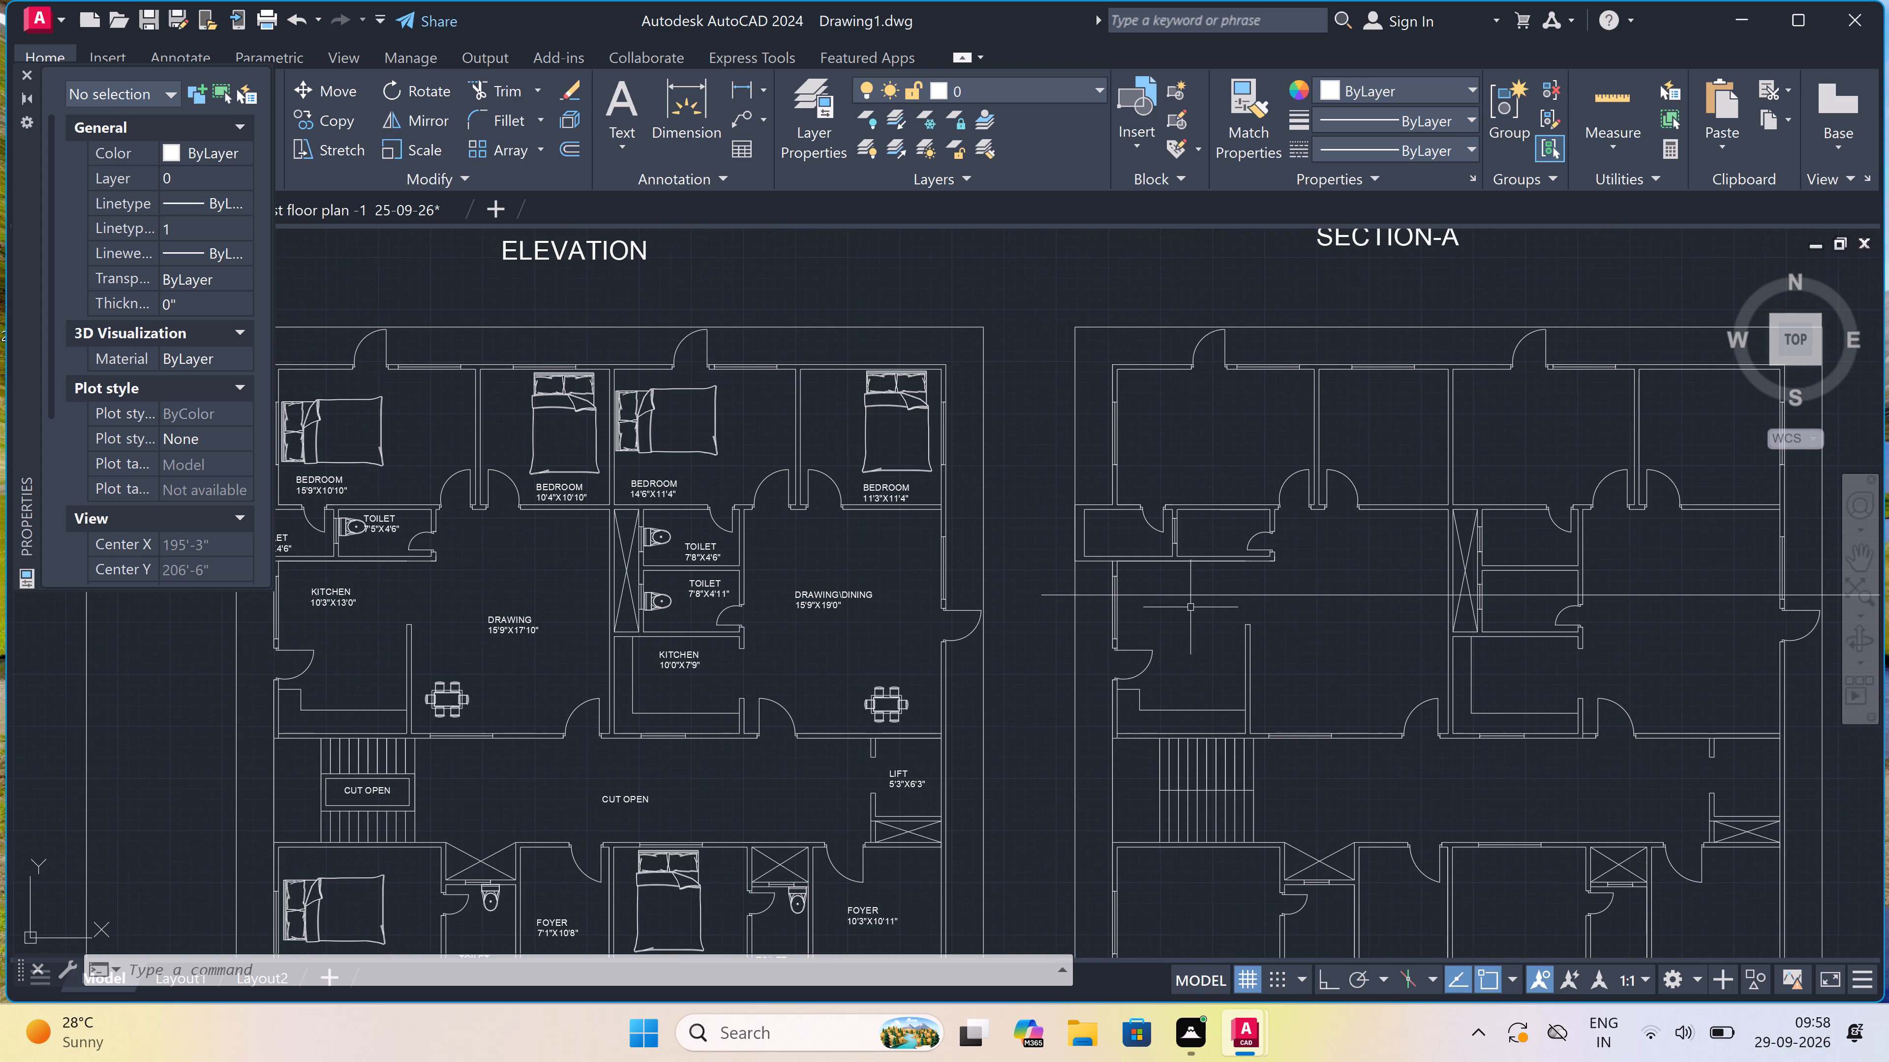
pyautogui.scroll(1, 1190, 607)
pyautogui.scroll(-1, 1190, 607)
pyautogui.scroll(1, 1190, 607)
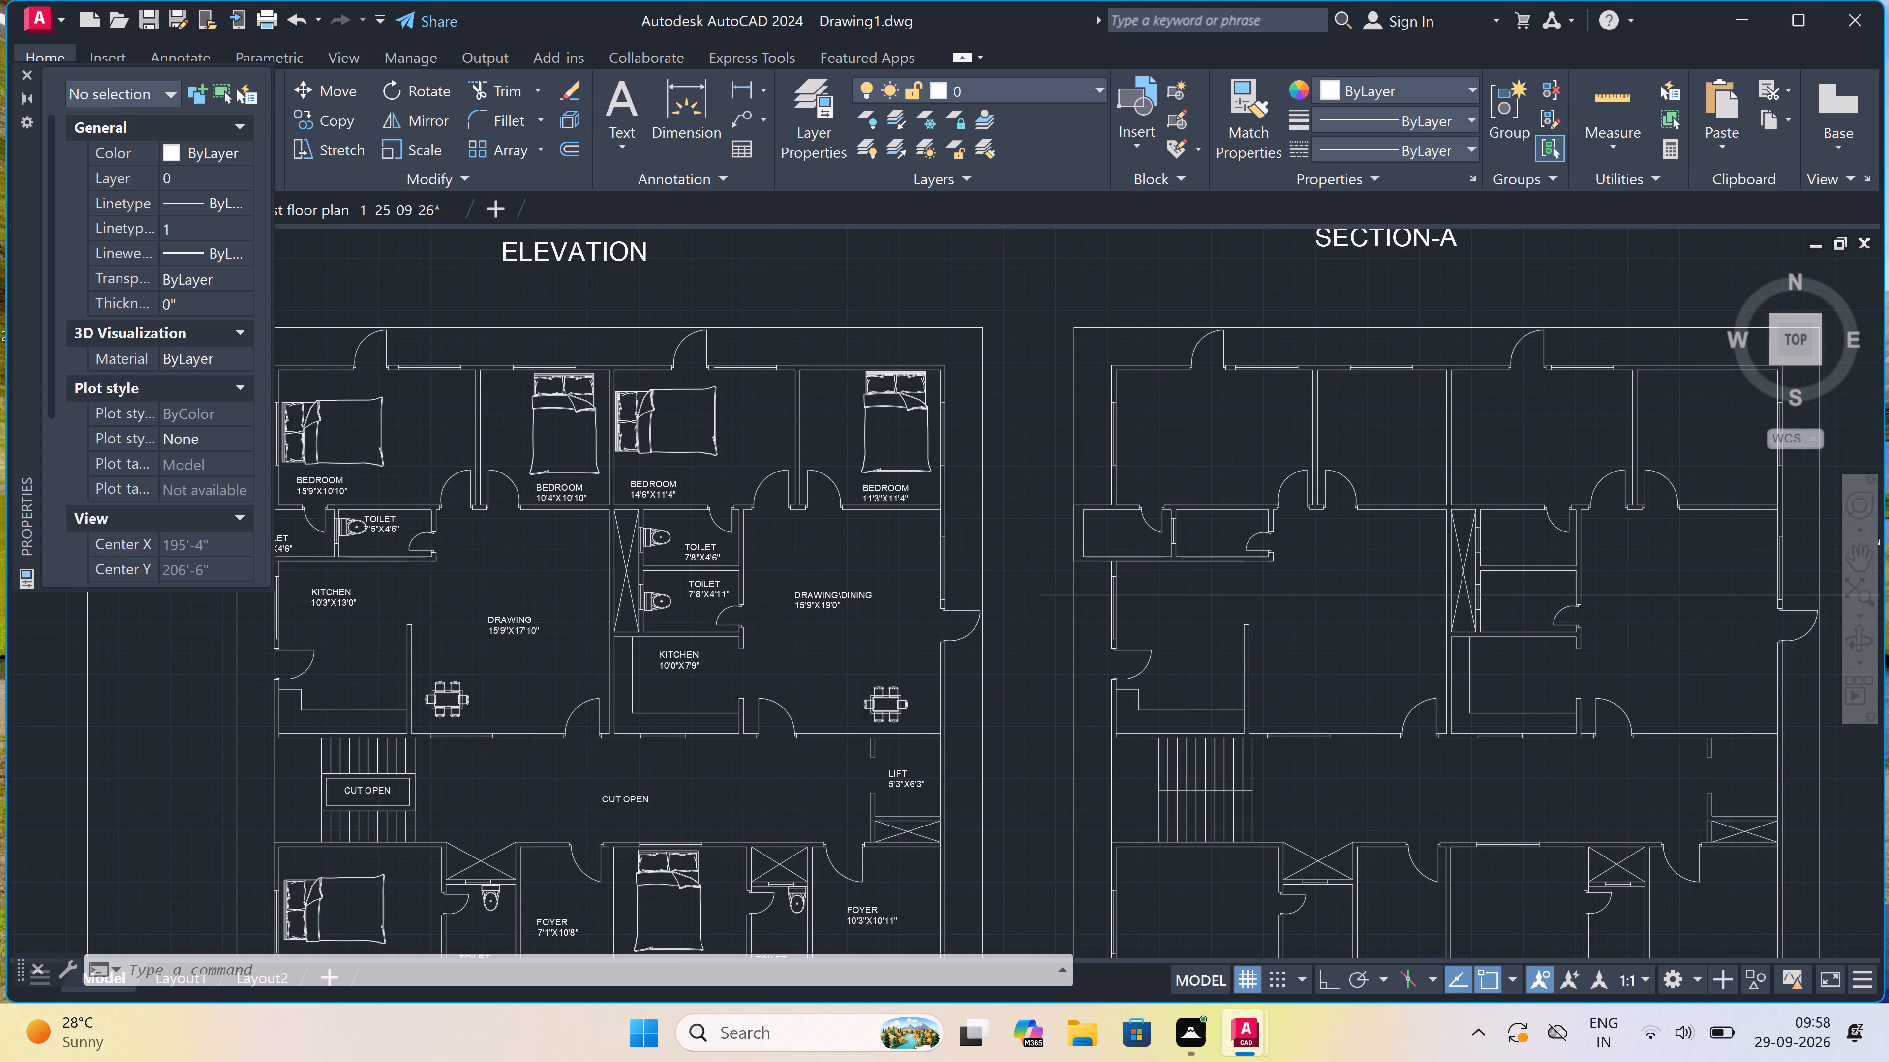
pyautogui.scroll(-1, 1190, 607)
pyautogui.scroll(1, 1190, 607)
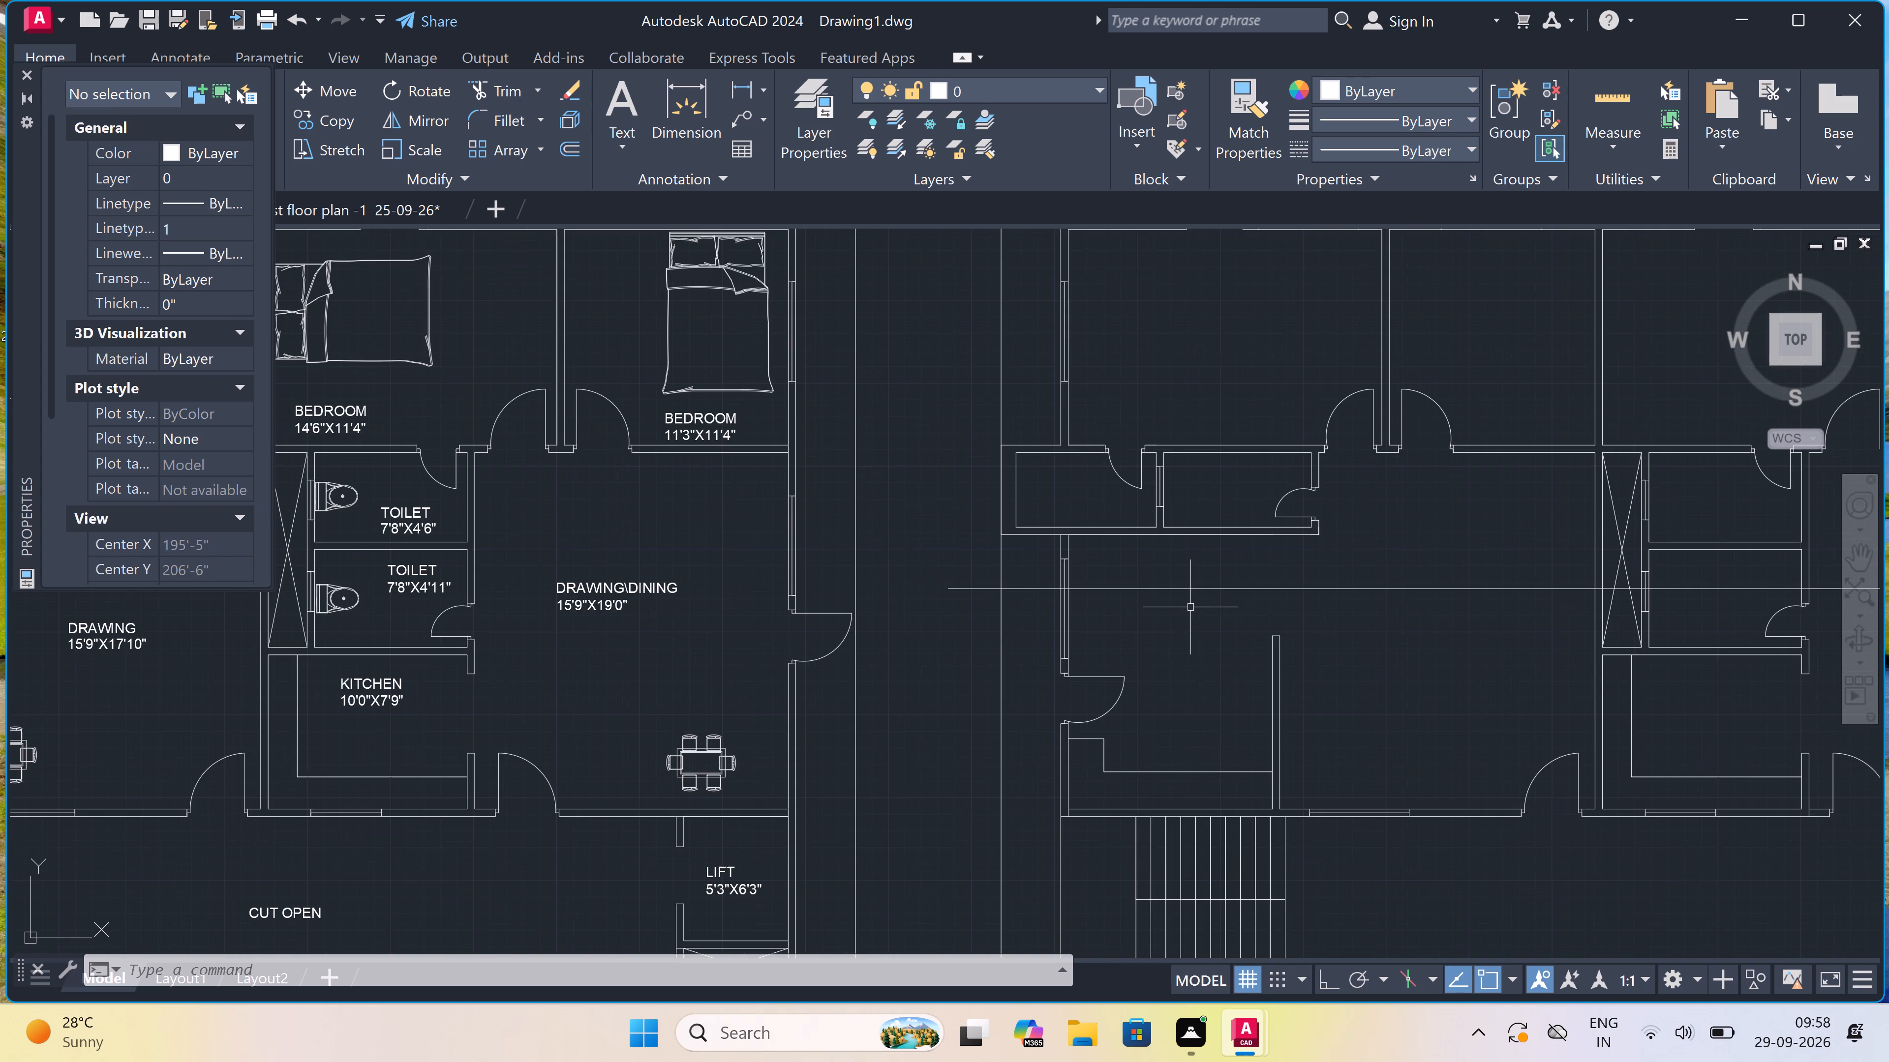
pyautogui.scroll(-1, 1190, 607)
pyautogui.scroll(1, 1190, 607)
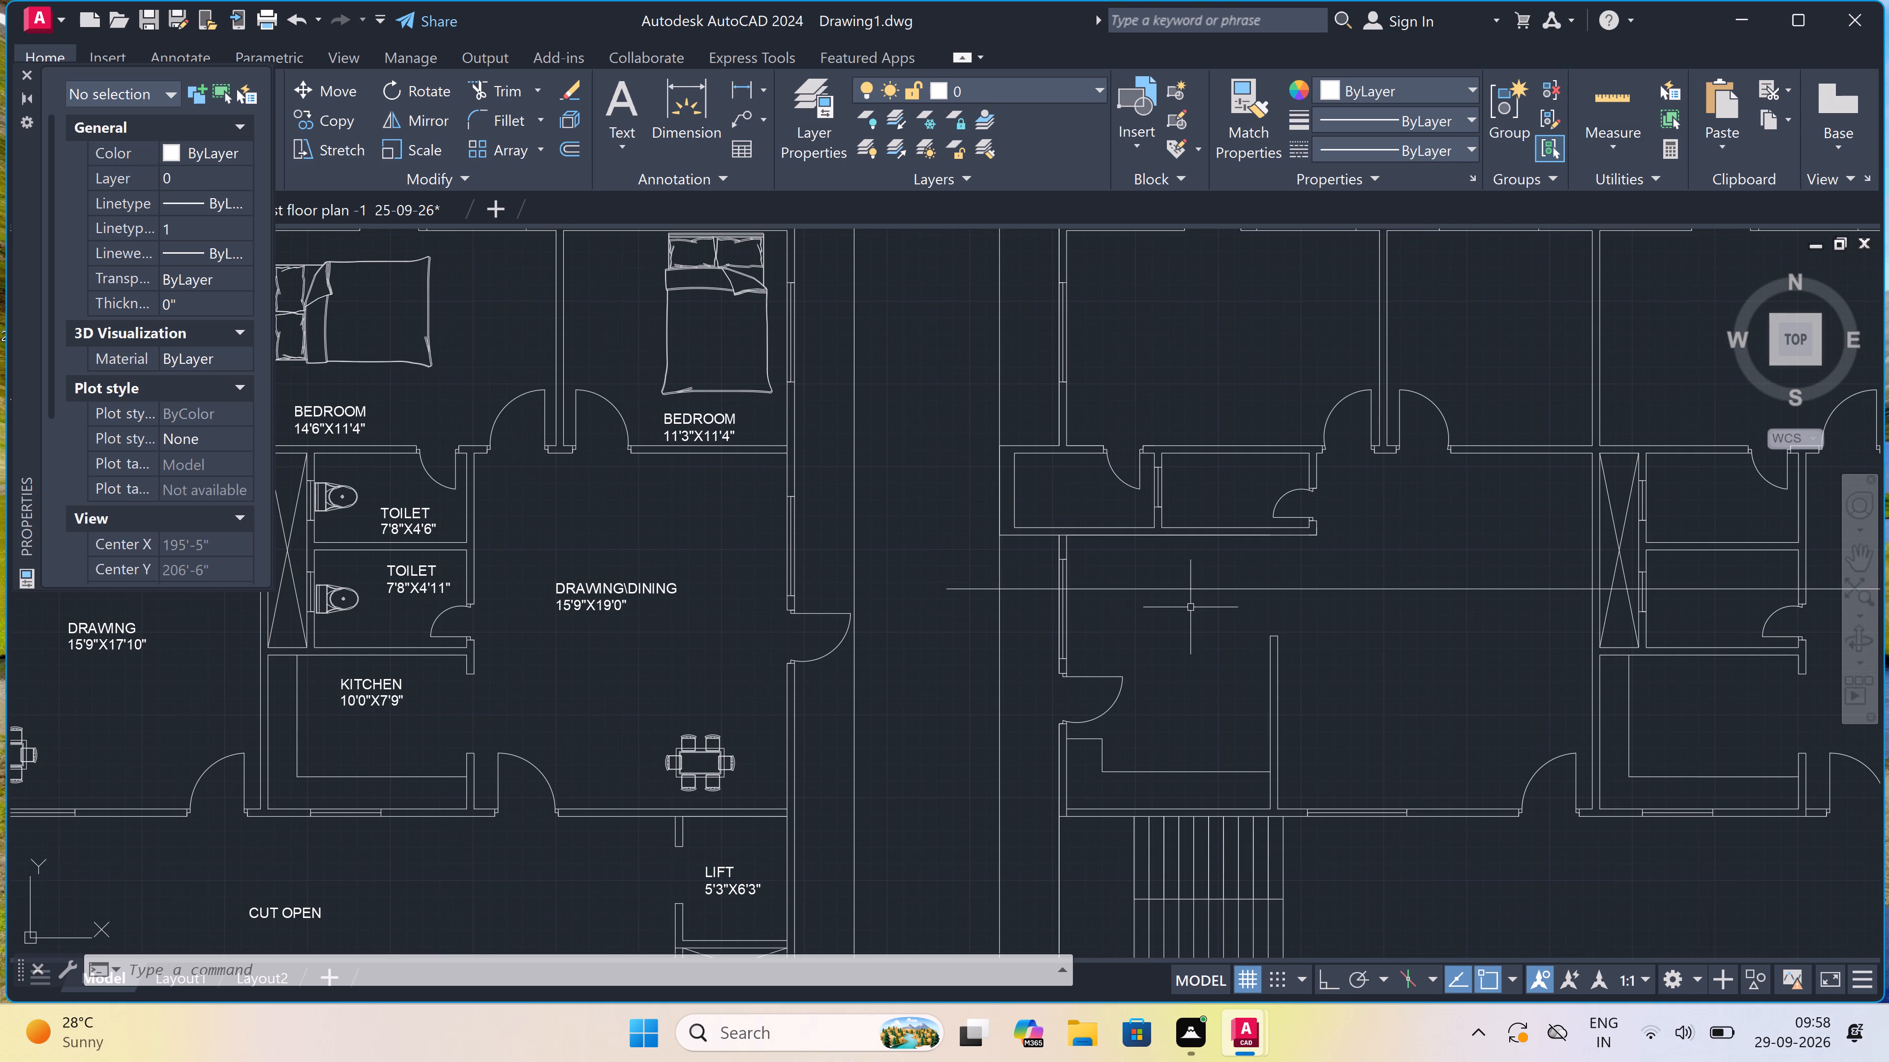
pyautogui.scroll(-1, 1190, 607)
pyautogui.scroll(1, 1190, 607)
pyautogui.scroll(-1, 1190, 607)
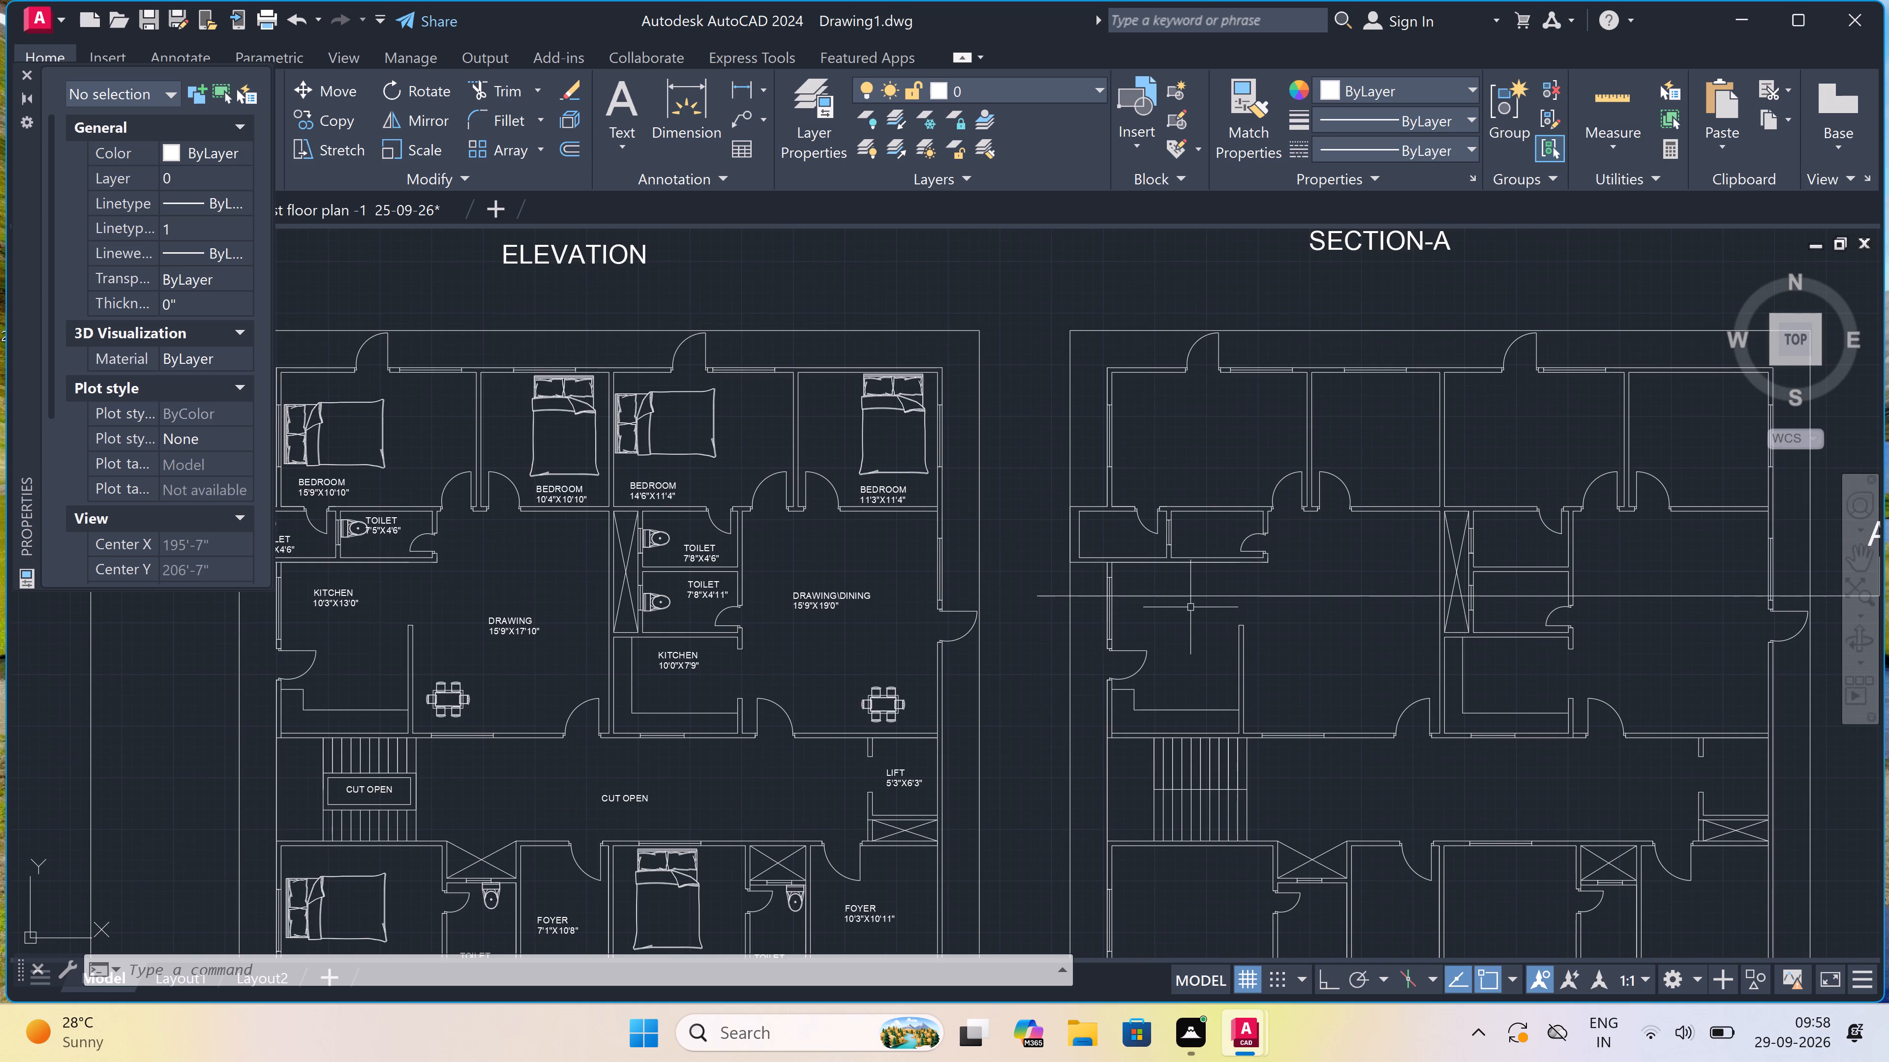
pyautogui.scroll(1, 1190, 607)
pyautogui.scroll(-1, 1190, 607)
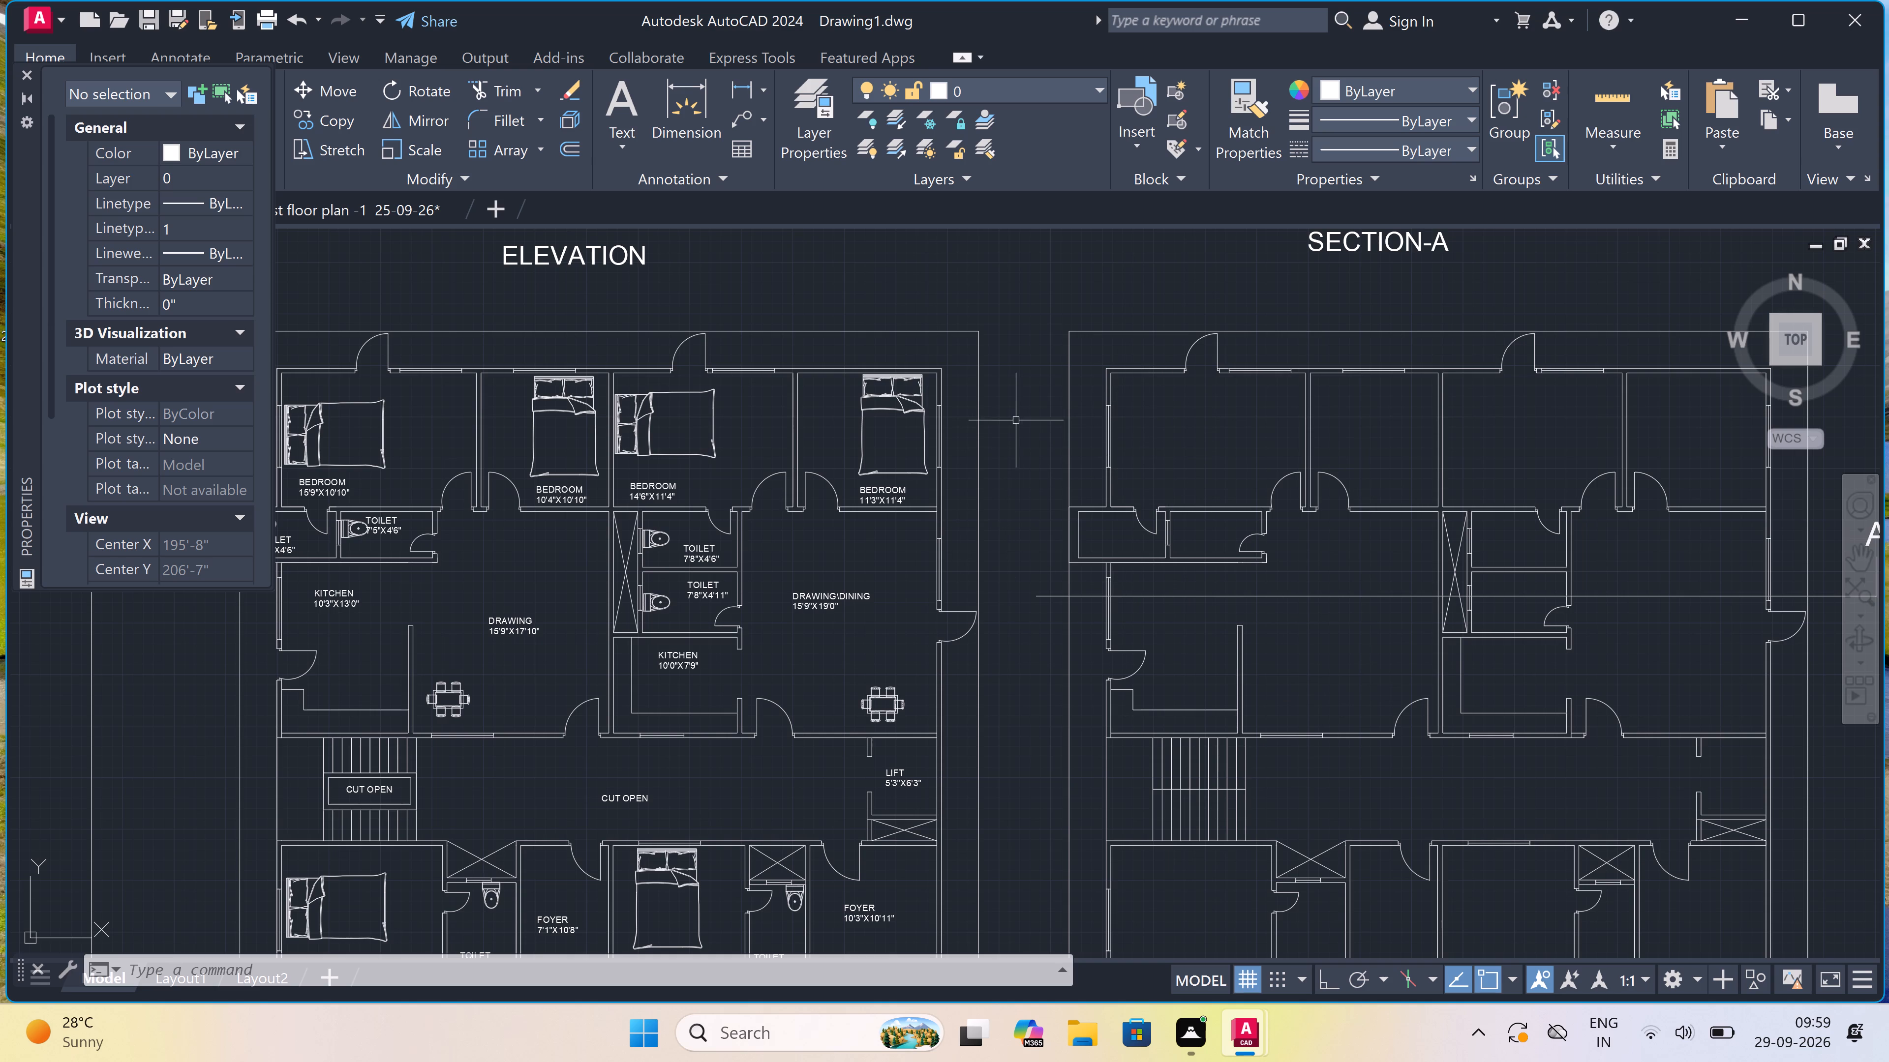
# Examine the first floor plan around the 11'3"X11'4" bedroom and the drawing/dining room, along with the surrounding sheet.
pyautogui.keyDown('ctrl'); pyautogui.scroll(-3, 829, 351); pyautogui.keyUp('ctrl')
pyautogui.keyDown('ctrl'); pyautogui.scroll(3, 829, 351); pyautogui.keyUp('ctrl')
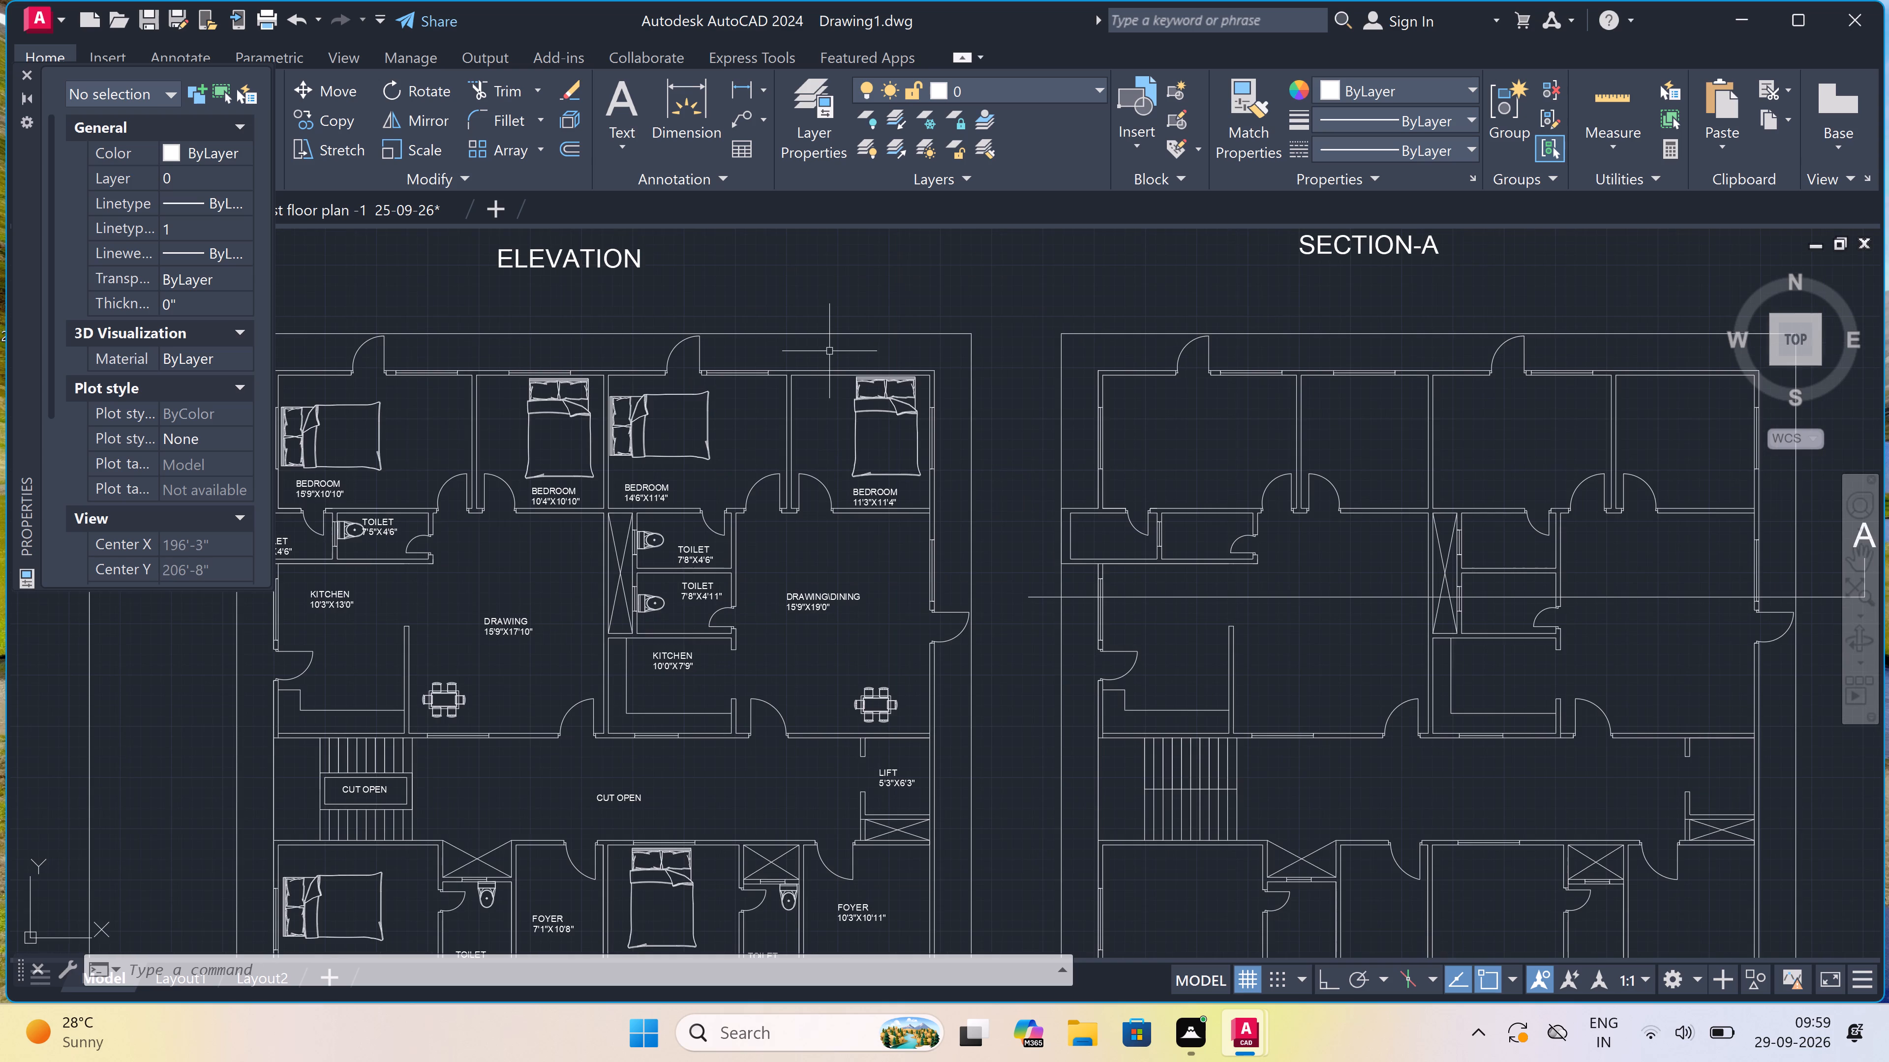
pyautogui.keyDown('ctrl'); pyautogui.scroll(-2, 829, 351); pyautogui.keyUp('ctrl')
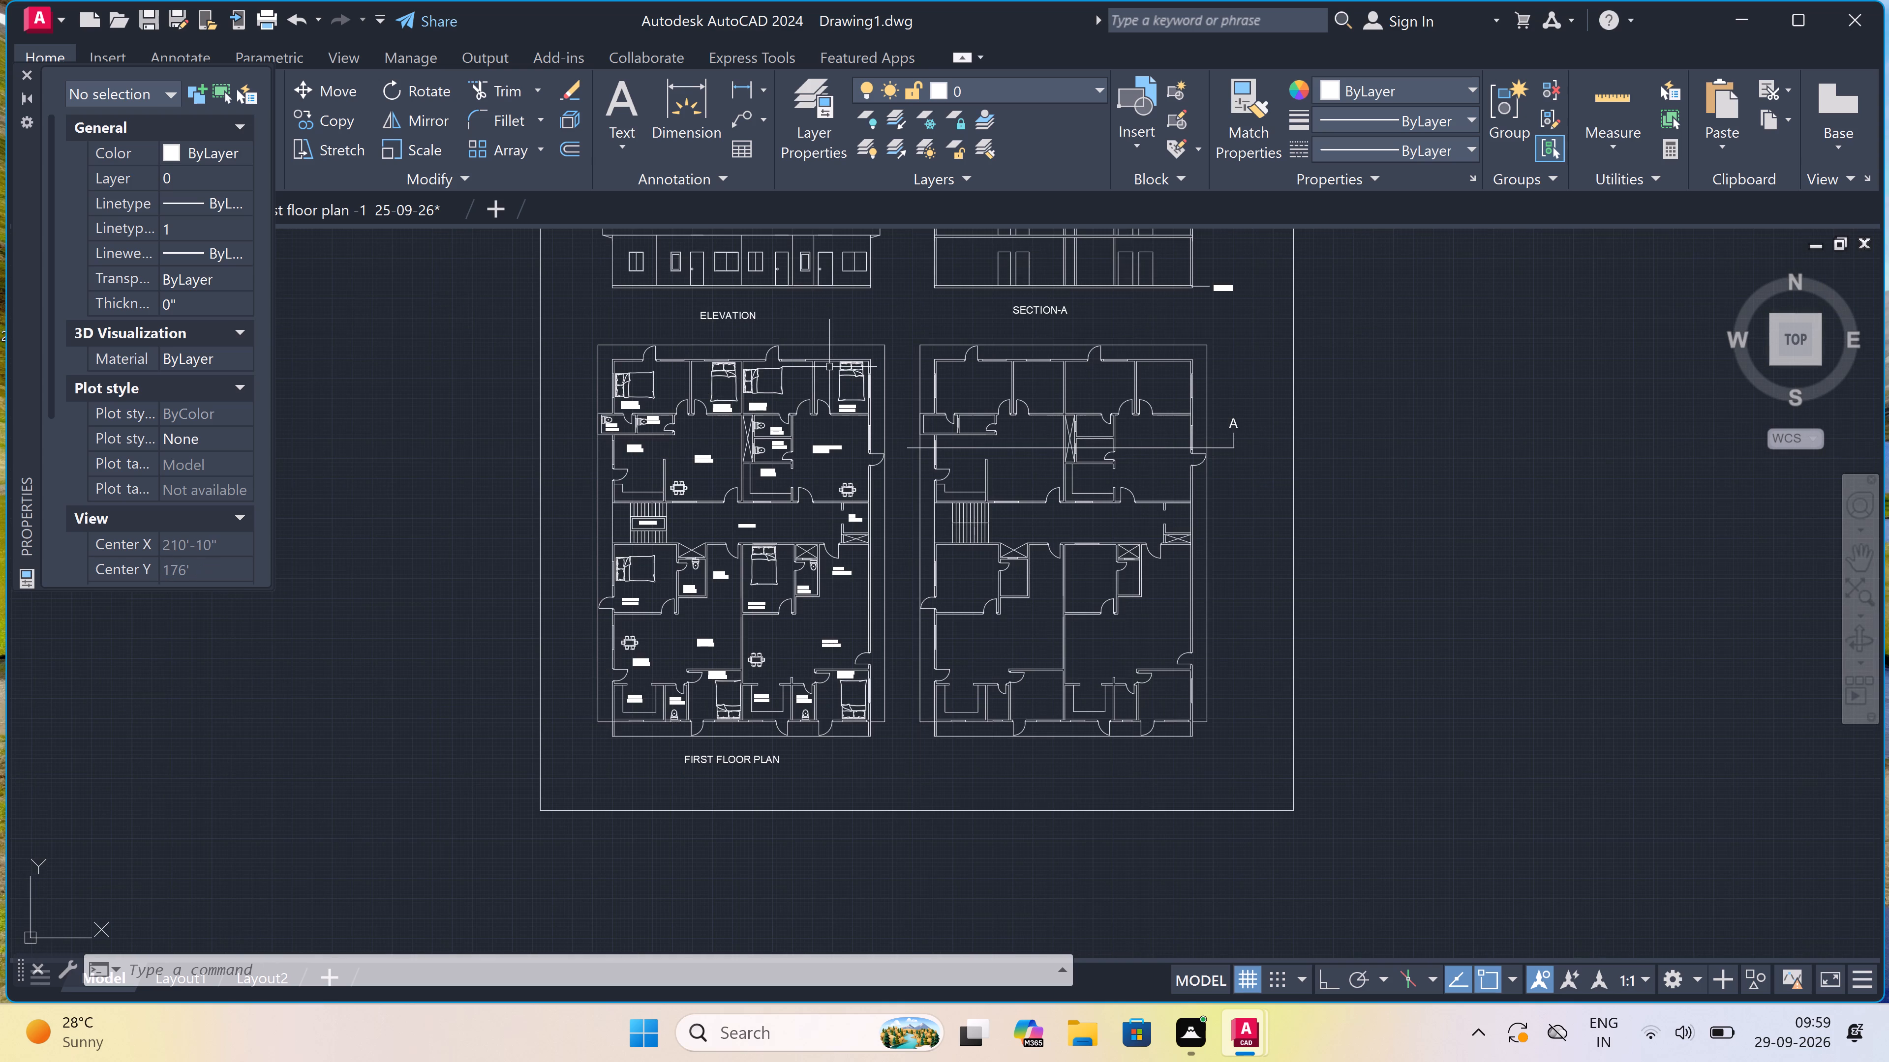
pyautogui.keyDown('ctrl'); pyautogui.scroll(5, 824, 388); pyautogui.keyUp('ctrl')
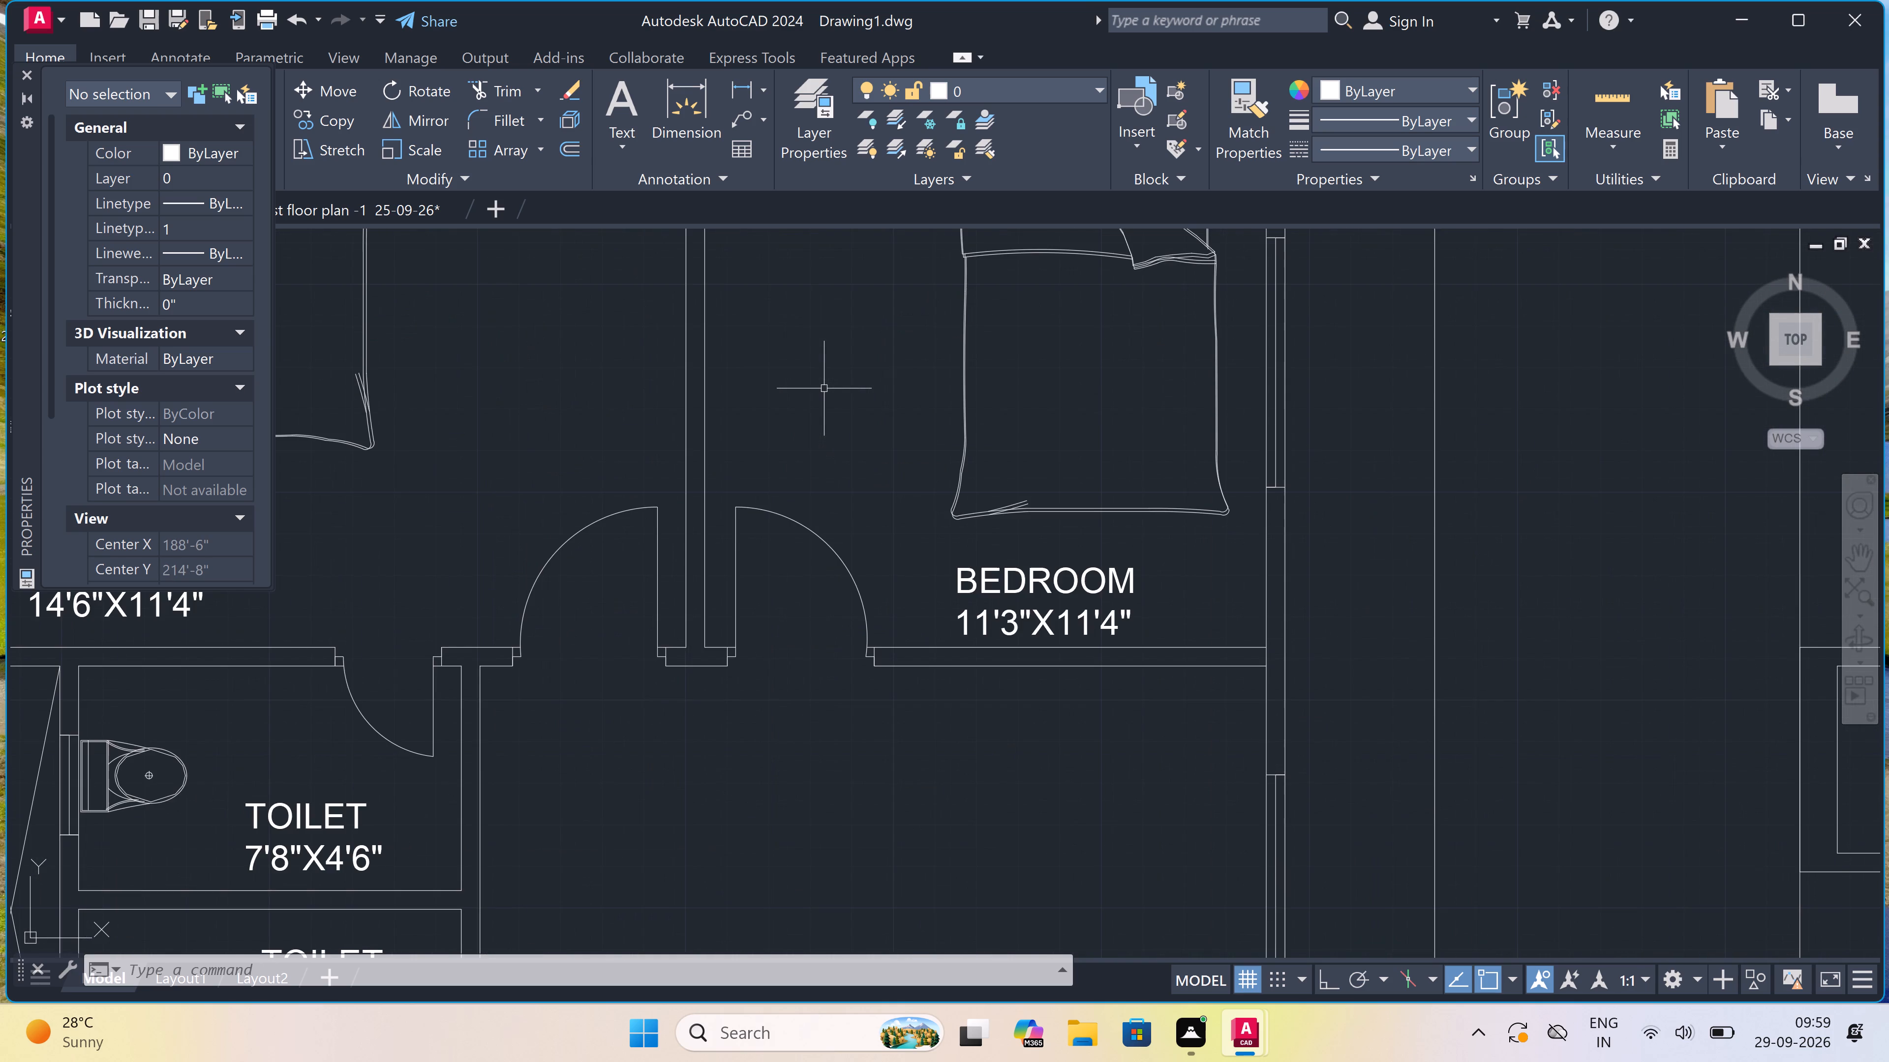
pyautogui.keyDown('ctrl'); pyautogui.scroll(-4, 824, 388); pyautogui.keyUp('ctrl')
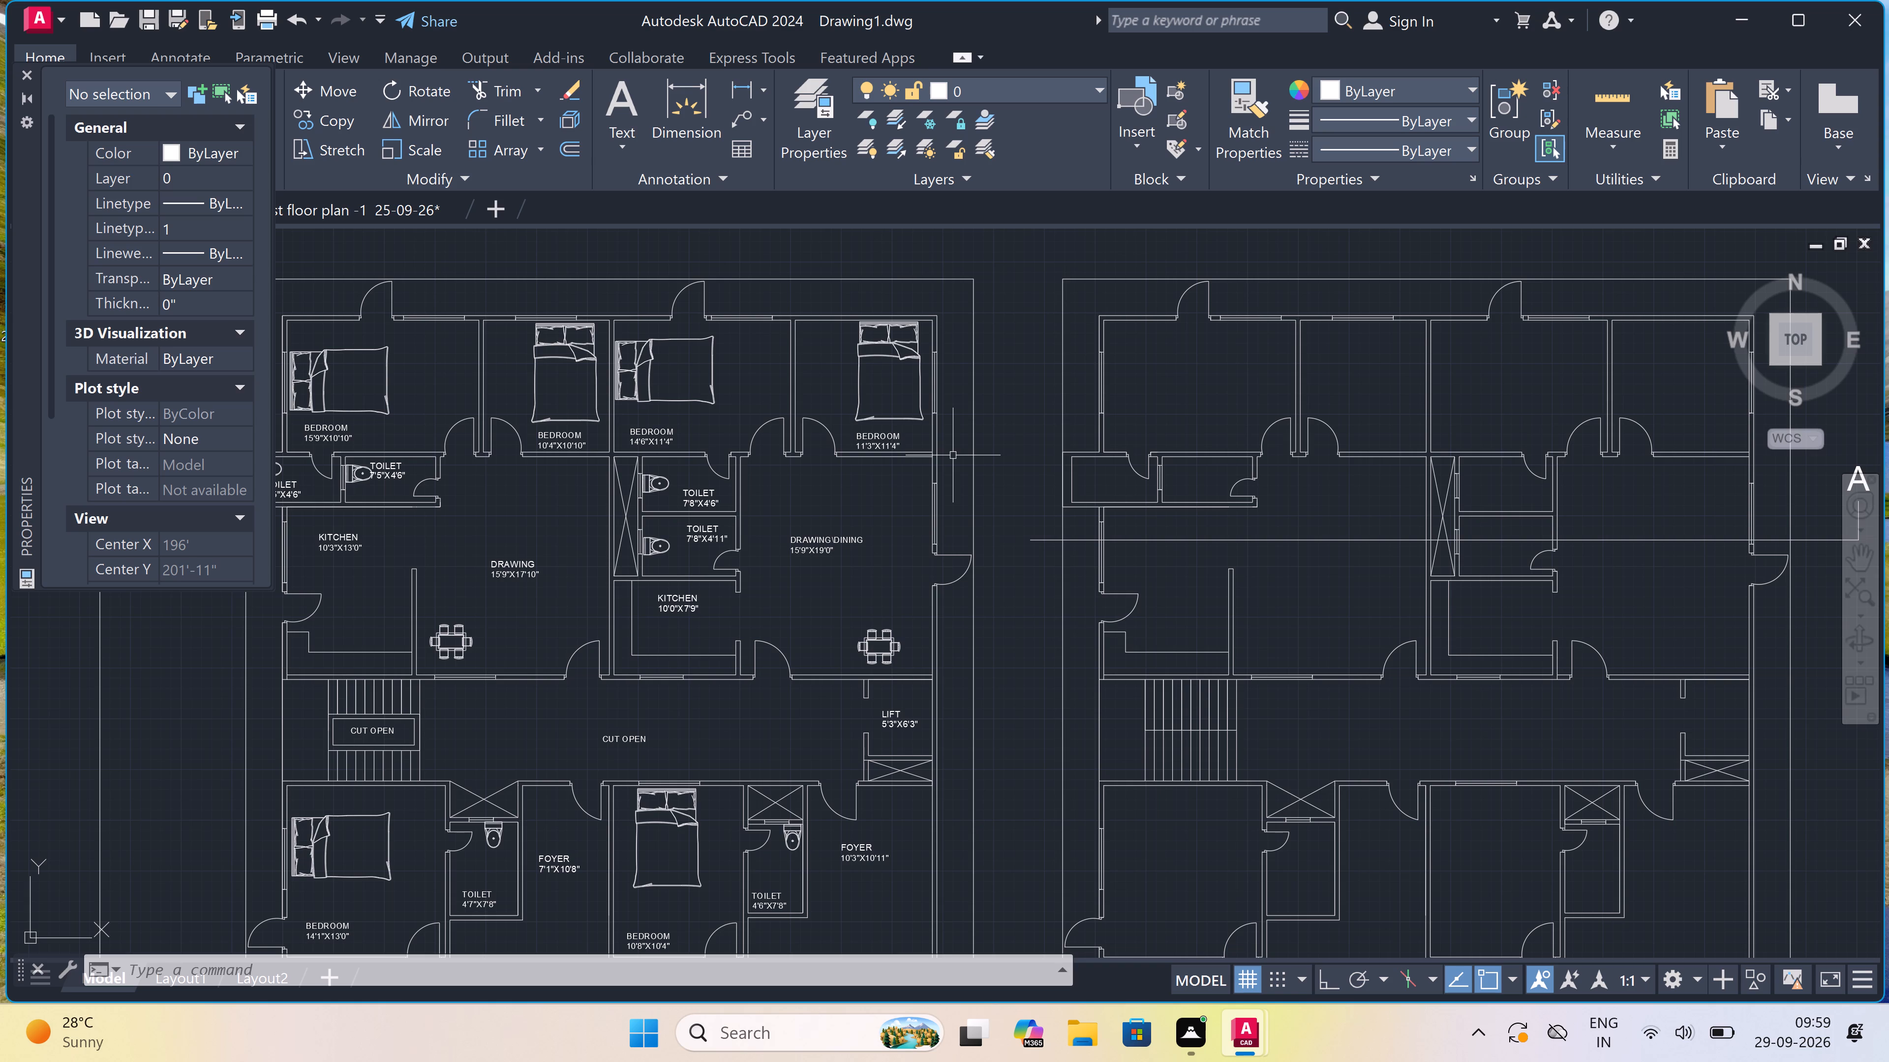
pyautogui.keyDown('ctrl'); pyautogui.scroll(-2, 953, 455); pyautogui.keyUp('ctrl')
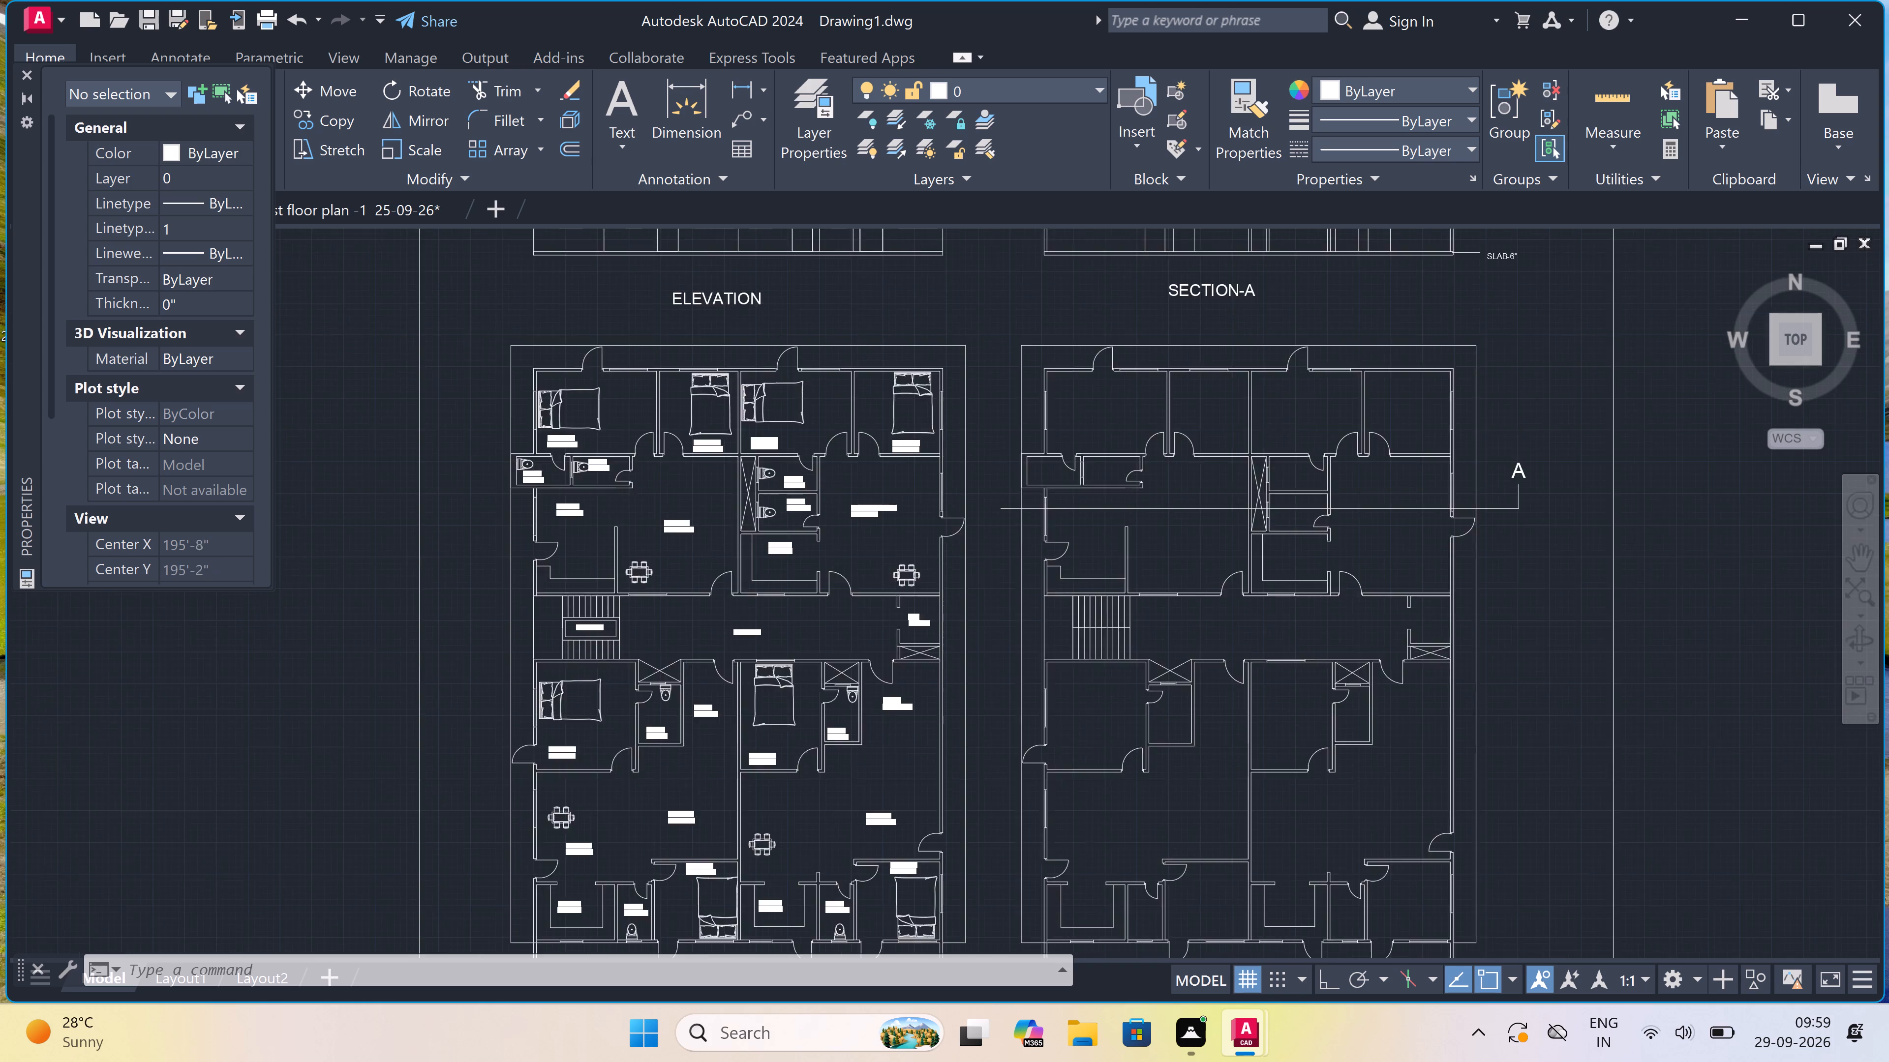
pyautogui.keyDown('ctrl'); pyautogui.scroll(5, 953, 455); pyautogui.keyUp('ctrl')
pyautogui.keyDown('ctrl'); pyautogui.scroll(-4, 953, 455); pyautogui.keyUp('ctrl')
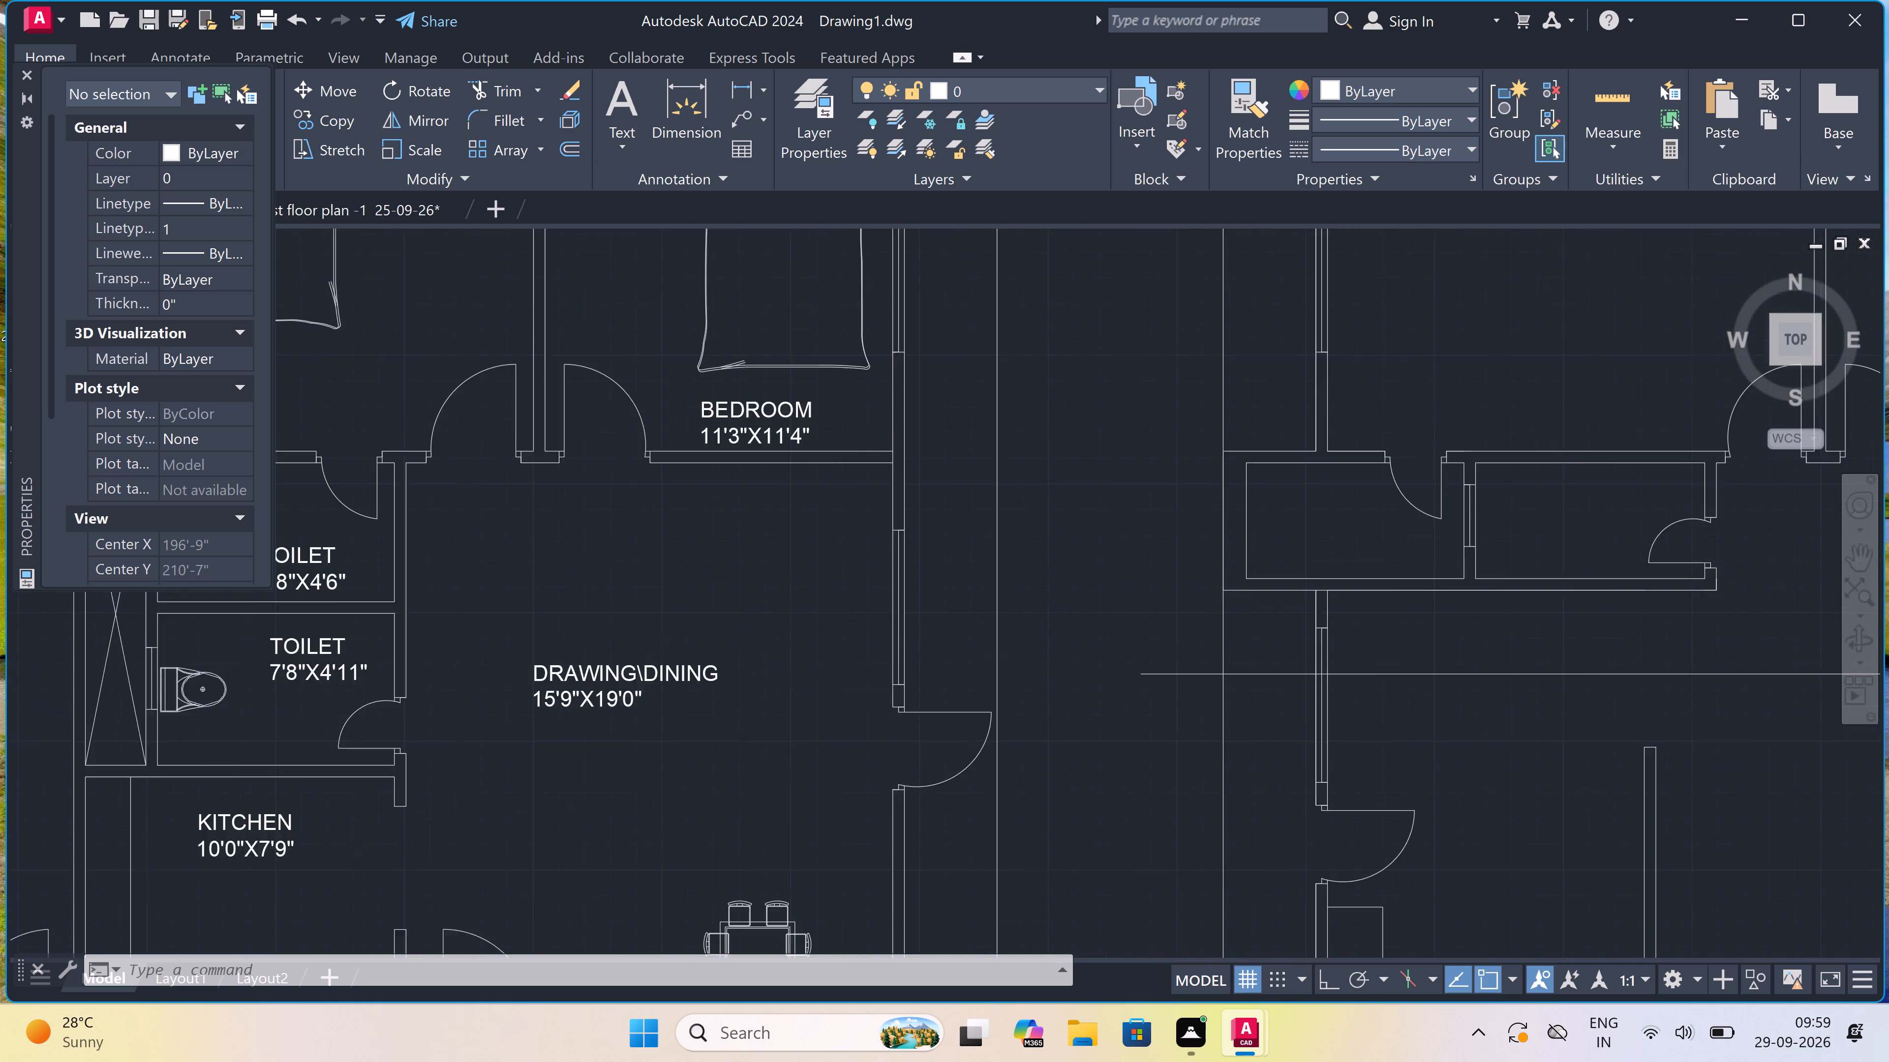
pyautogui.keyDown('ctrl'); pyautogui.scroll(-2, 953, 455); pyautogui.keyUp('ctrl')
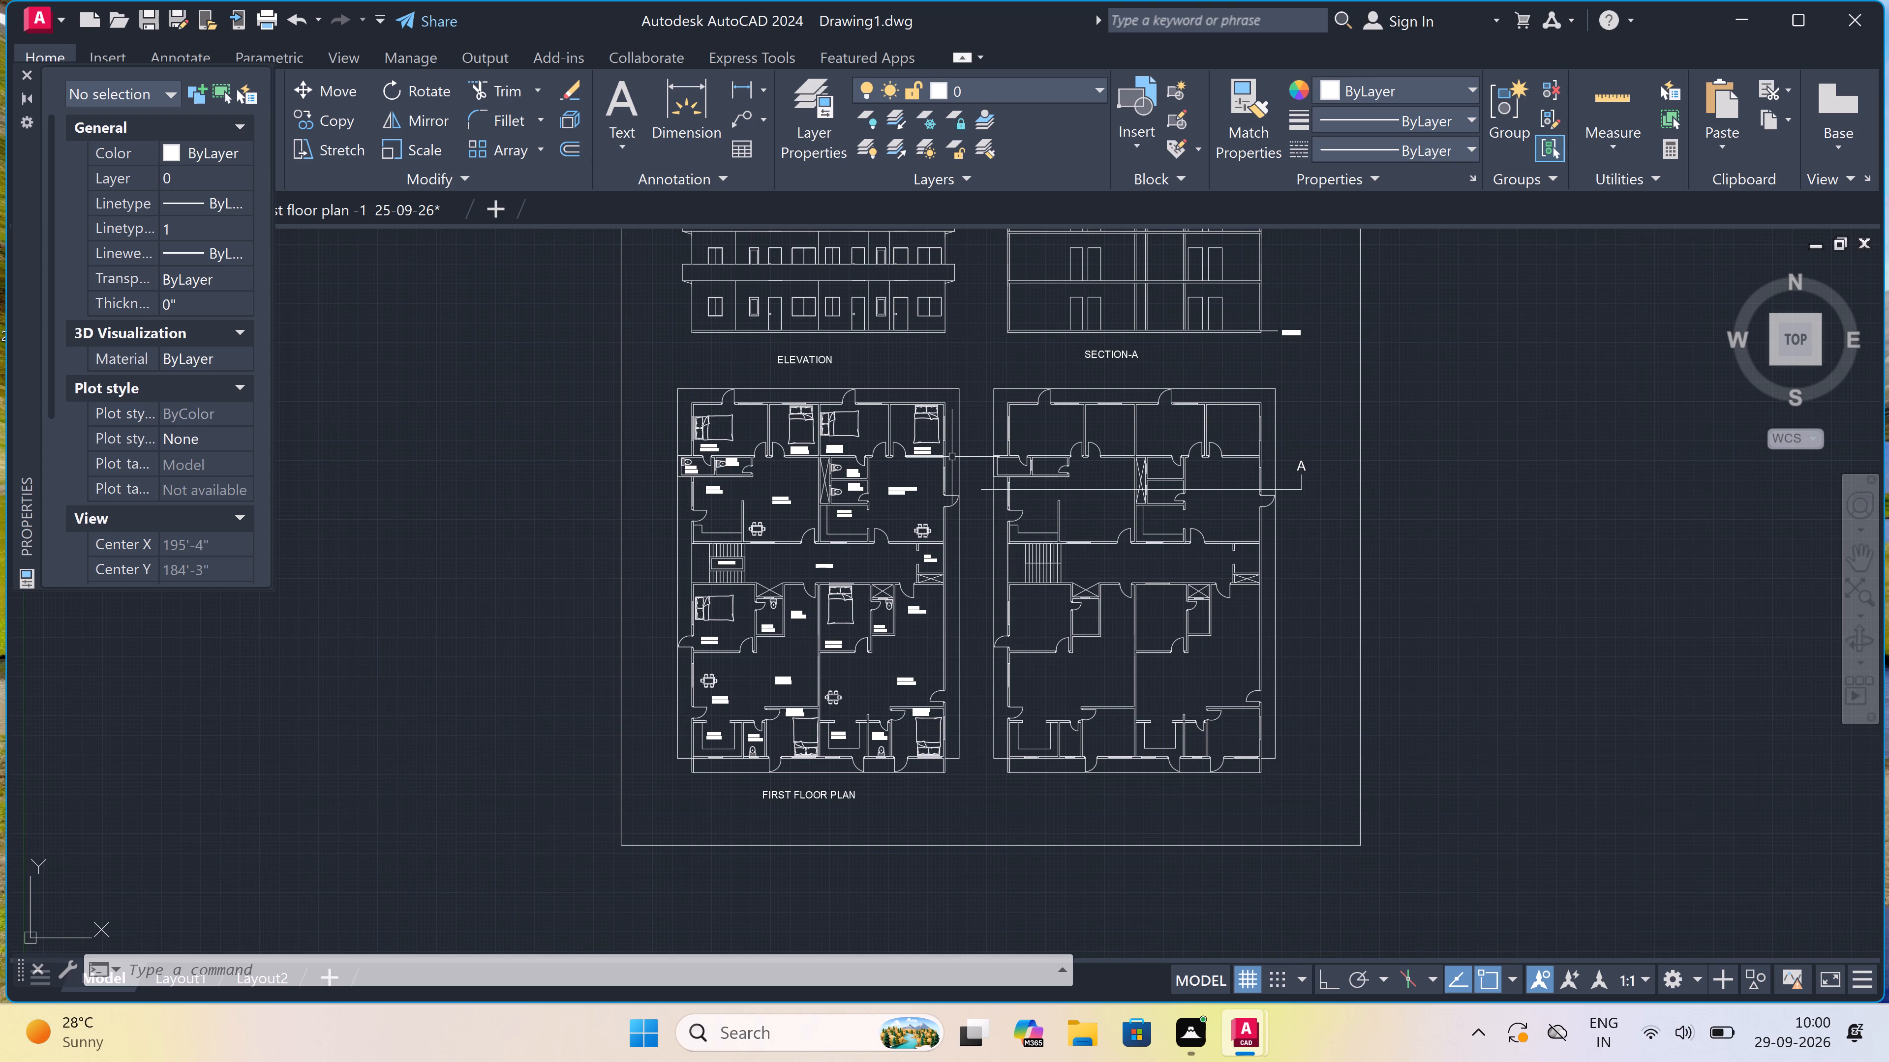
# Examine the first floor plan around the 15'9"X17'10" drawing room, the 10'0"X7'9" kitchen and the toilets, along with the whole sheet.
pyautogui.click(946, 467)
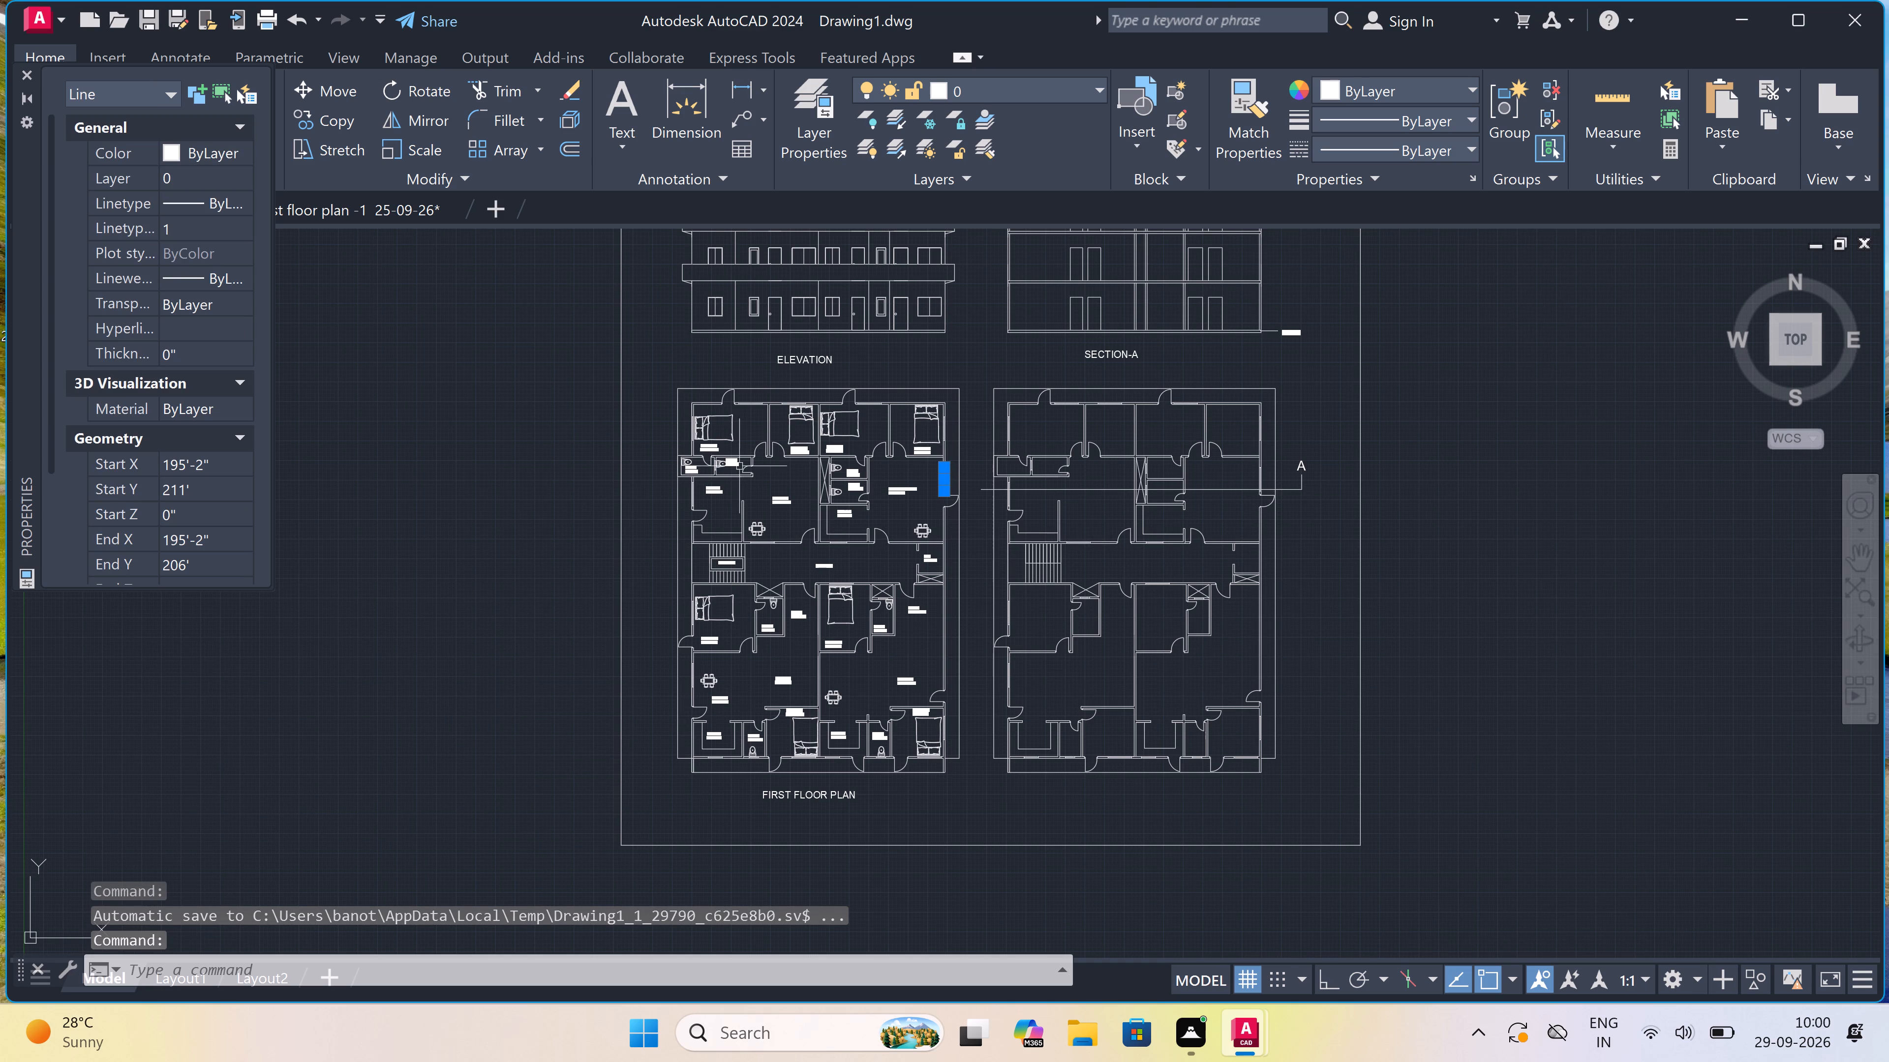
pyautogui.press('Escape')
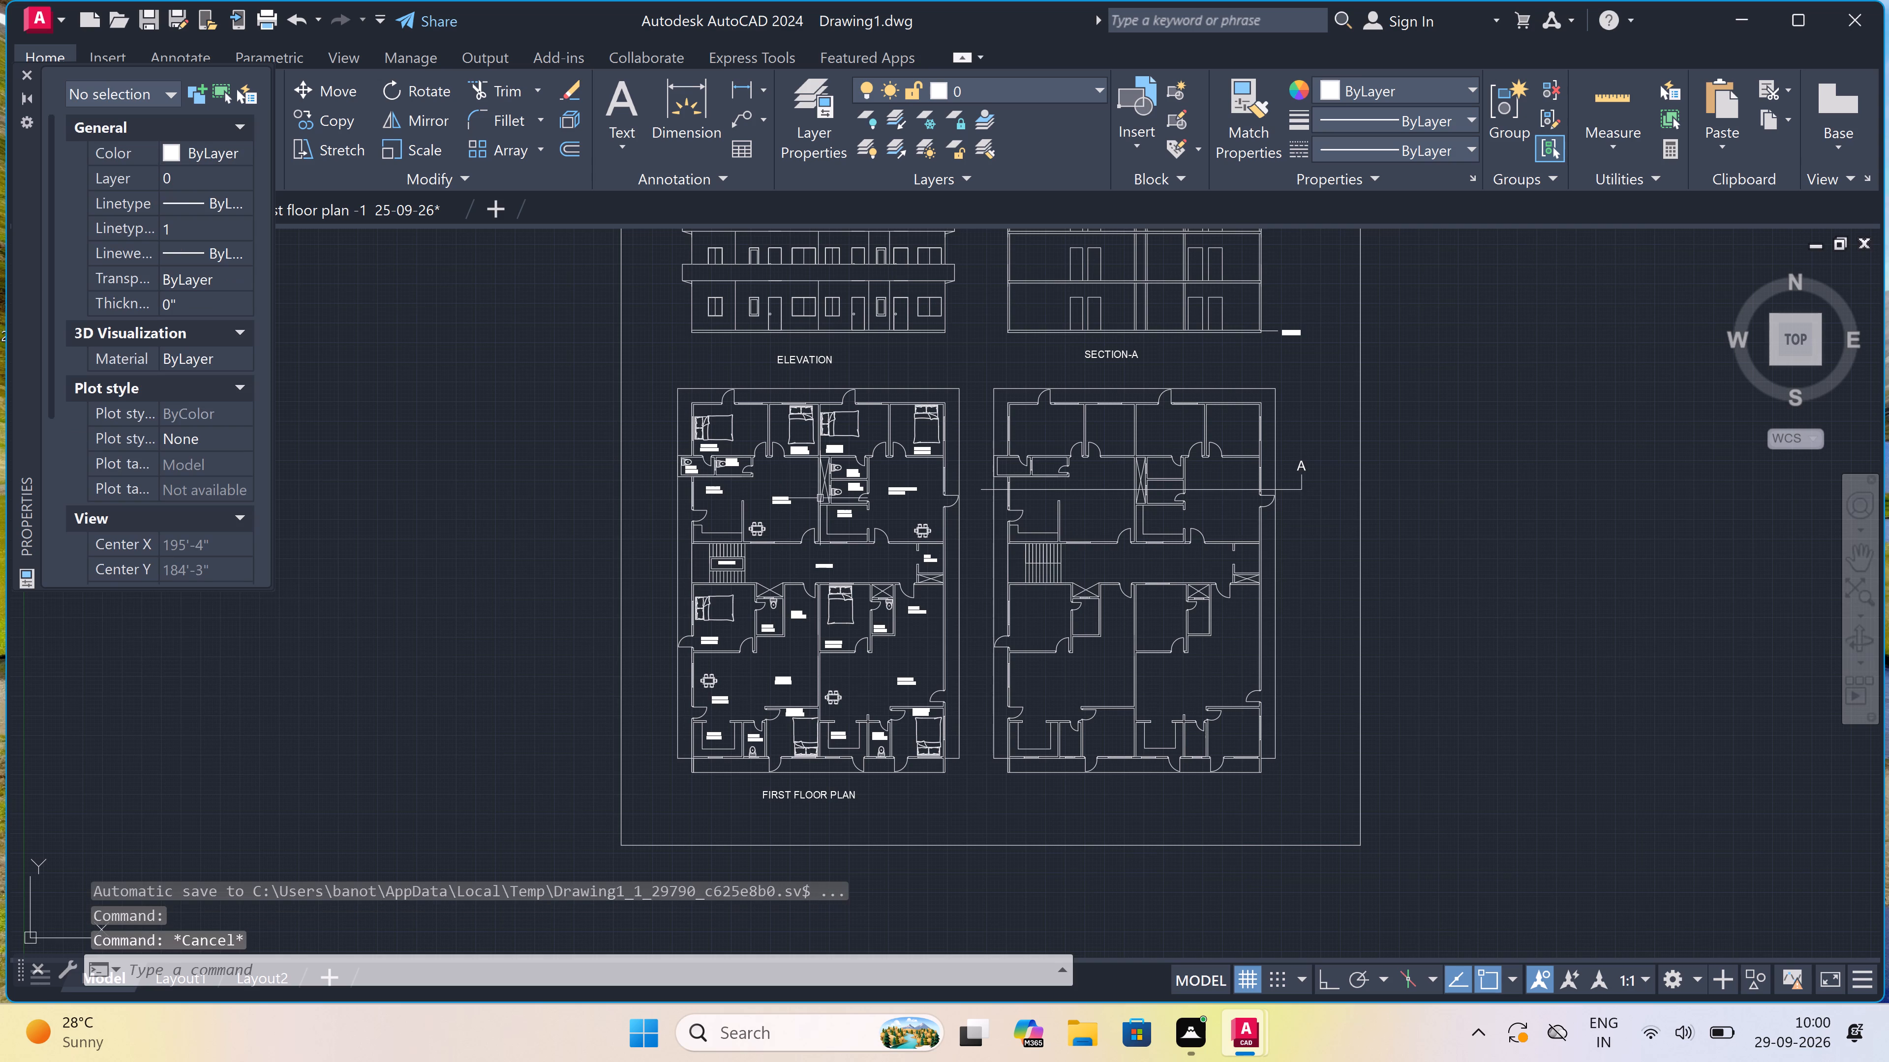
pyautogui.keyDown('ctrl'); pyautogui.scroll(3, 820, 498); pyautogui.keyUp('ctrl')
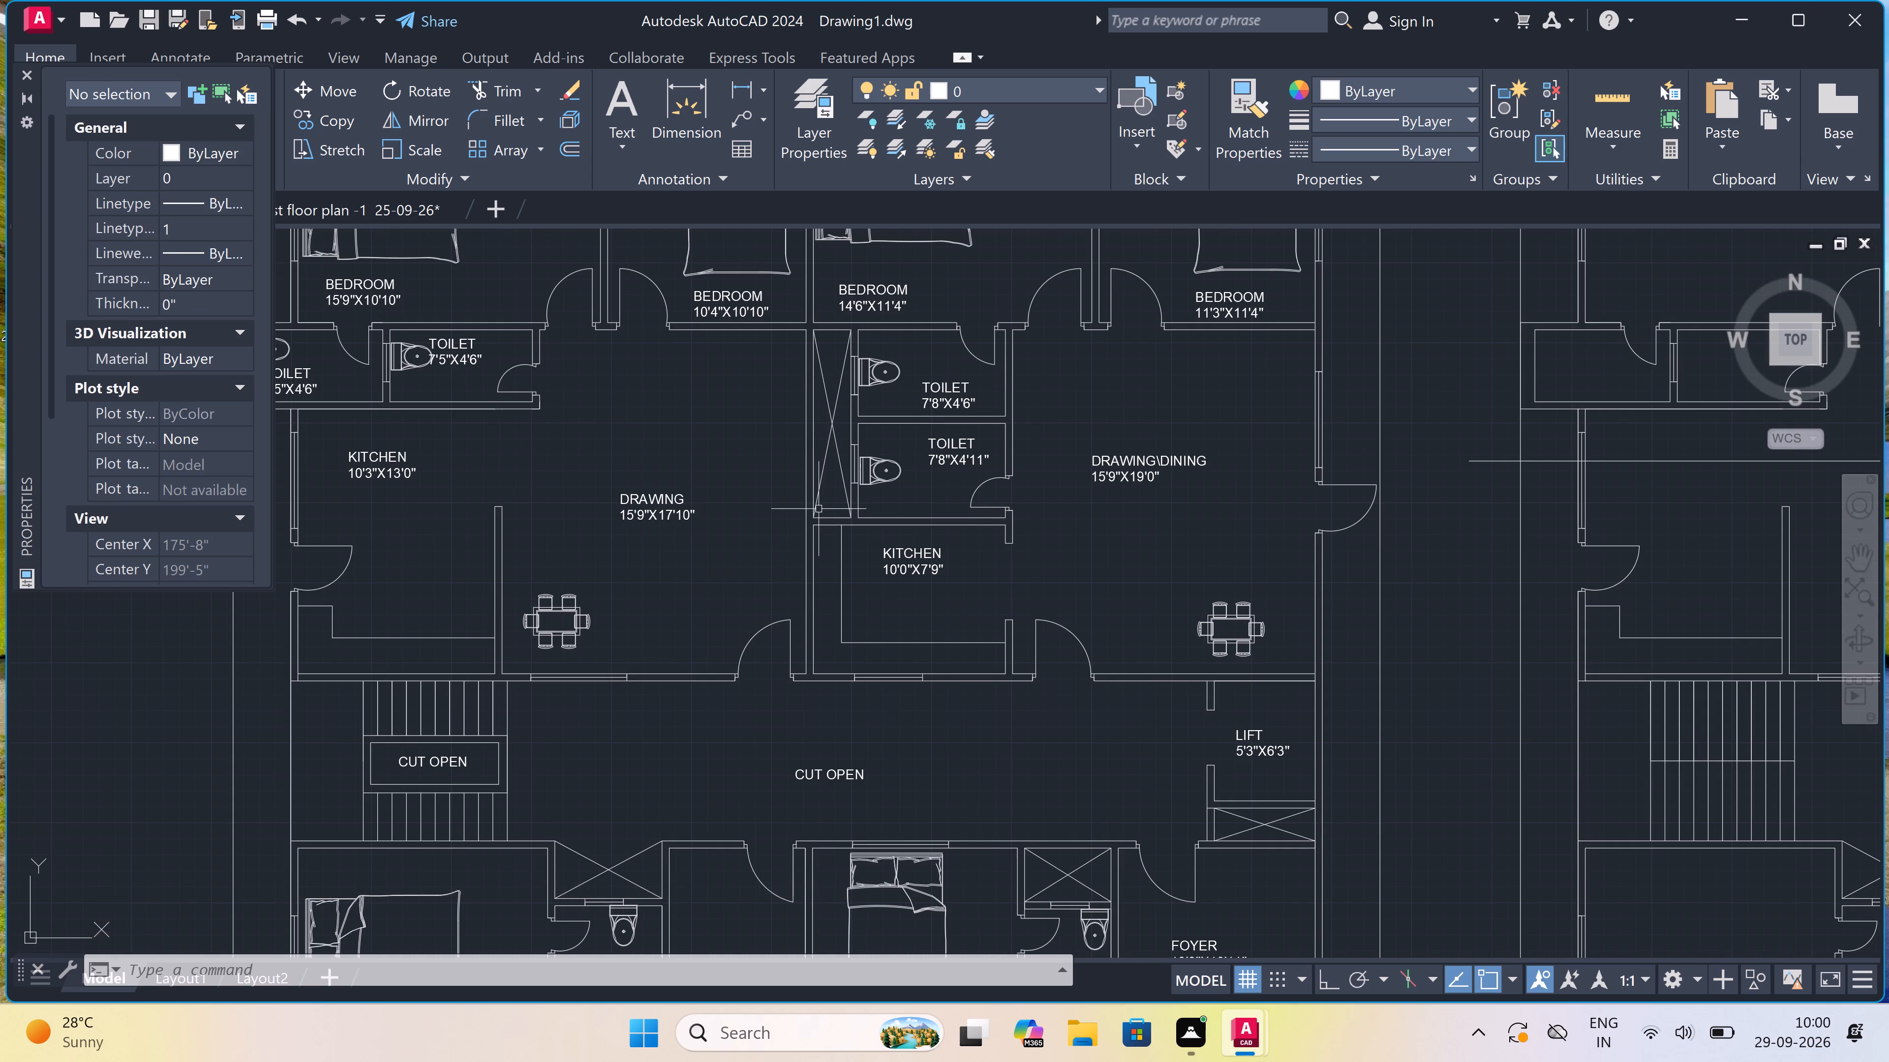
pyautogui.keyDown('ctrl'); pyautogui.scroll(-2, 819, 509); pyautogui.keyUp('ctrl')
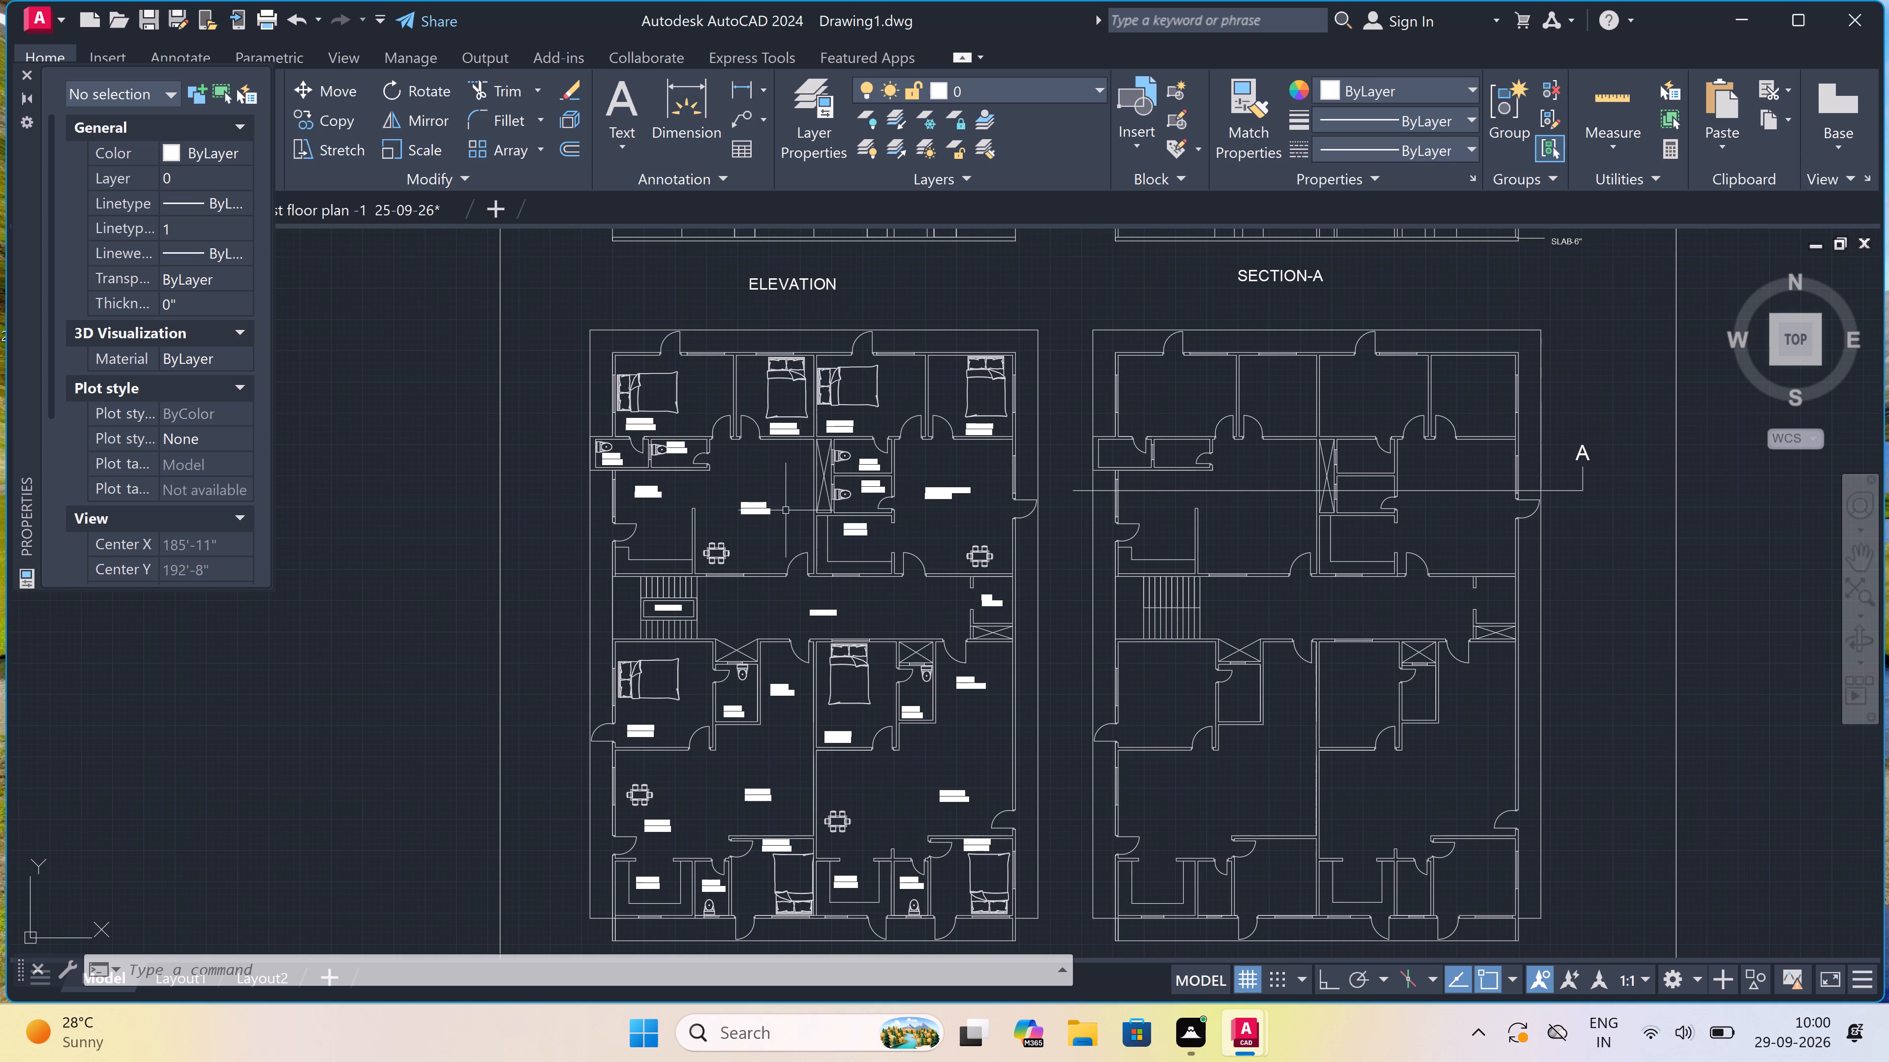
pyautogui.keyDown('ctrl'); pyautogui.scroll(-3, 786, 510); pyautogui.keyUp('ctrl')
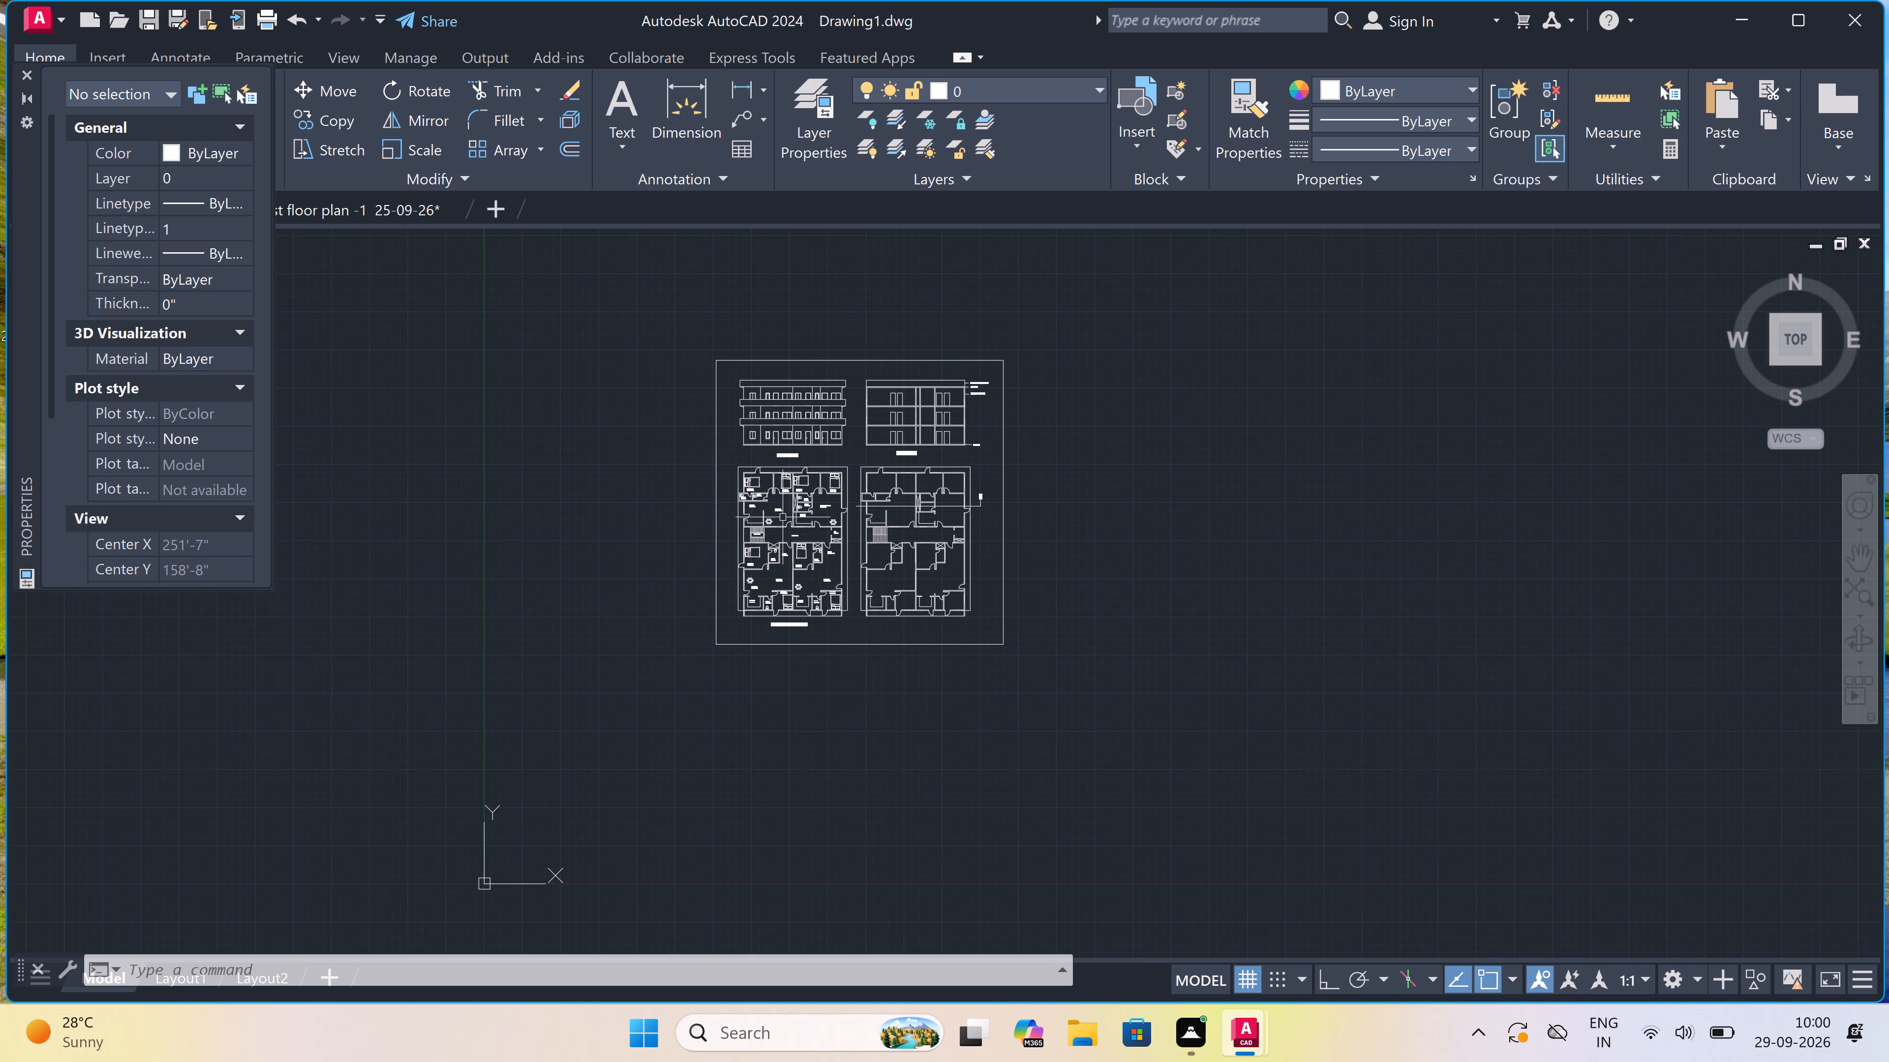
pyautogui.keyDown('ctrl'); pyautogui.scroll(5, 783, 517); pyautogui.keyUp('ctrl')
pyautogui.keyDown('ctrl'); pyautogui.scroll(-2, 783, 517); pyautogui.keyUp('ctrl')
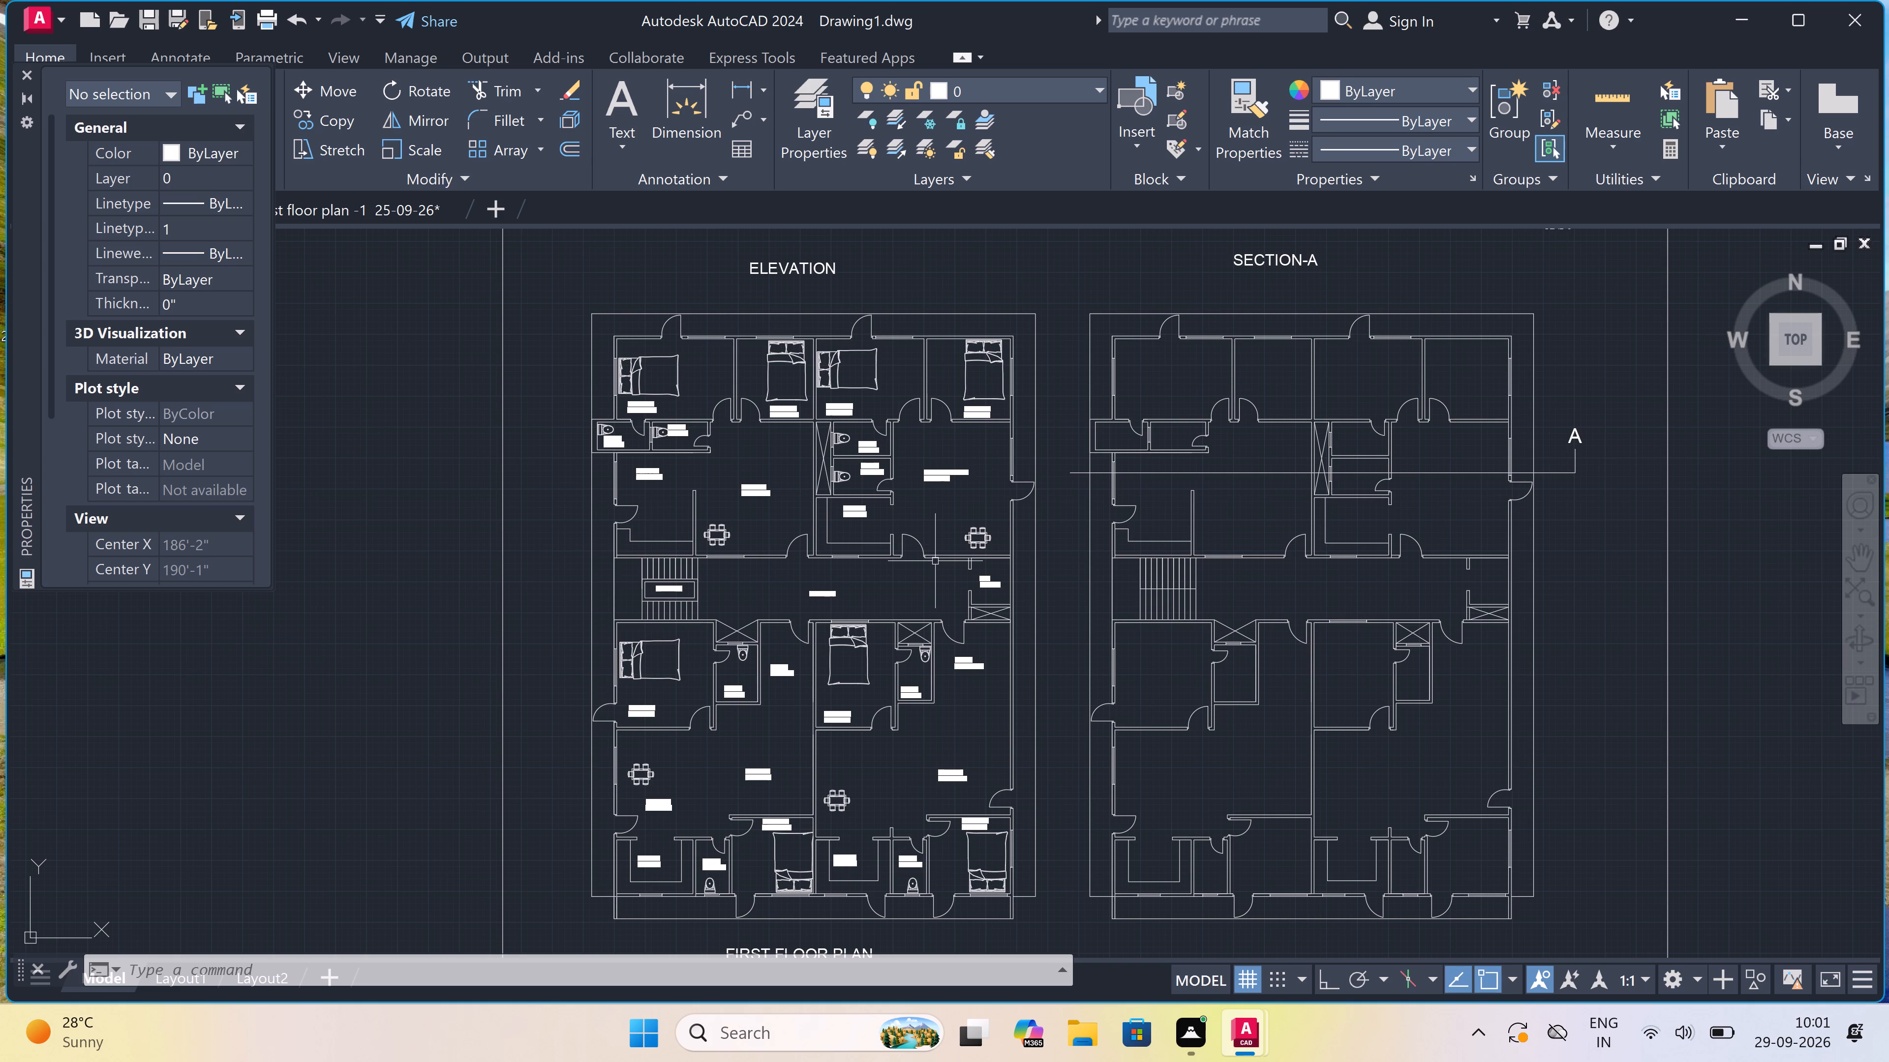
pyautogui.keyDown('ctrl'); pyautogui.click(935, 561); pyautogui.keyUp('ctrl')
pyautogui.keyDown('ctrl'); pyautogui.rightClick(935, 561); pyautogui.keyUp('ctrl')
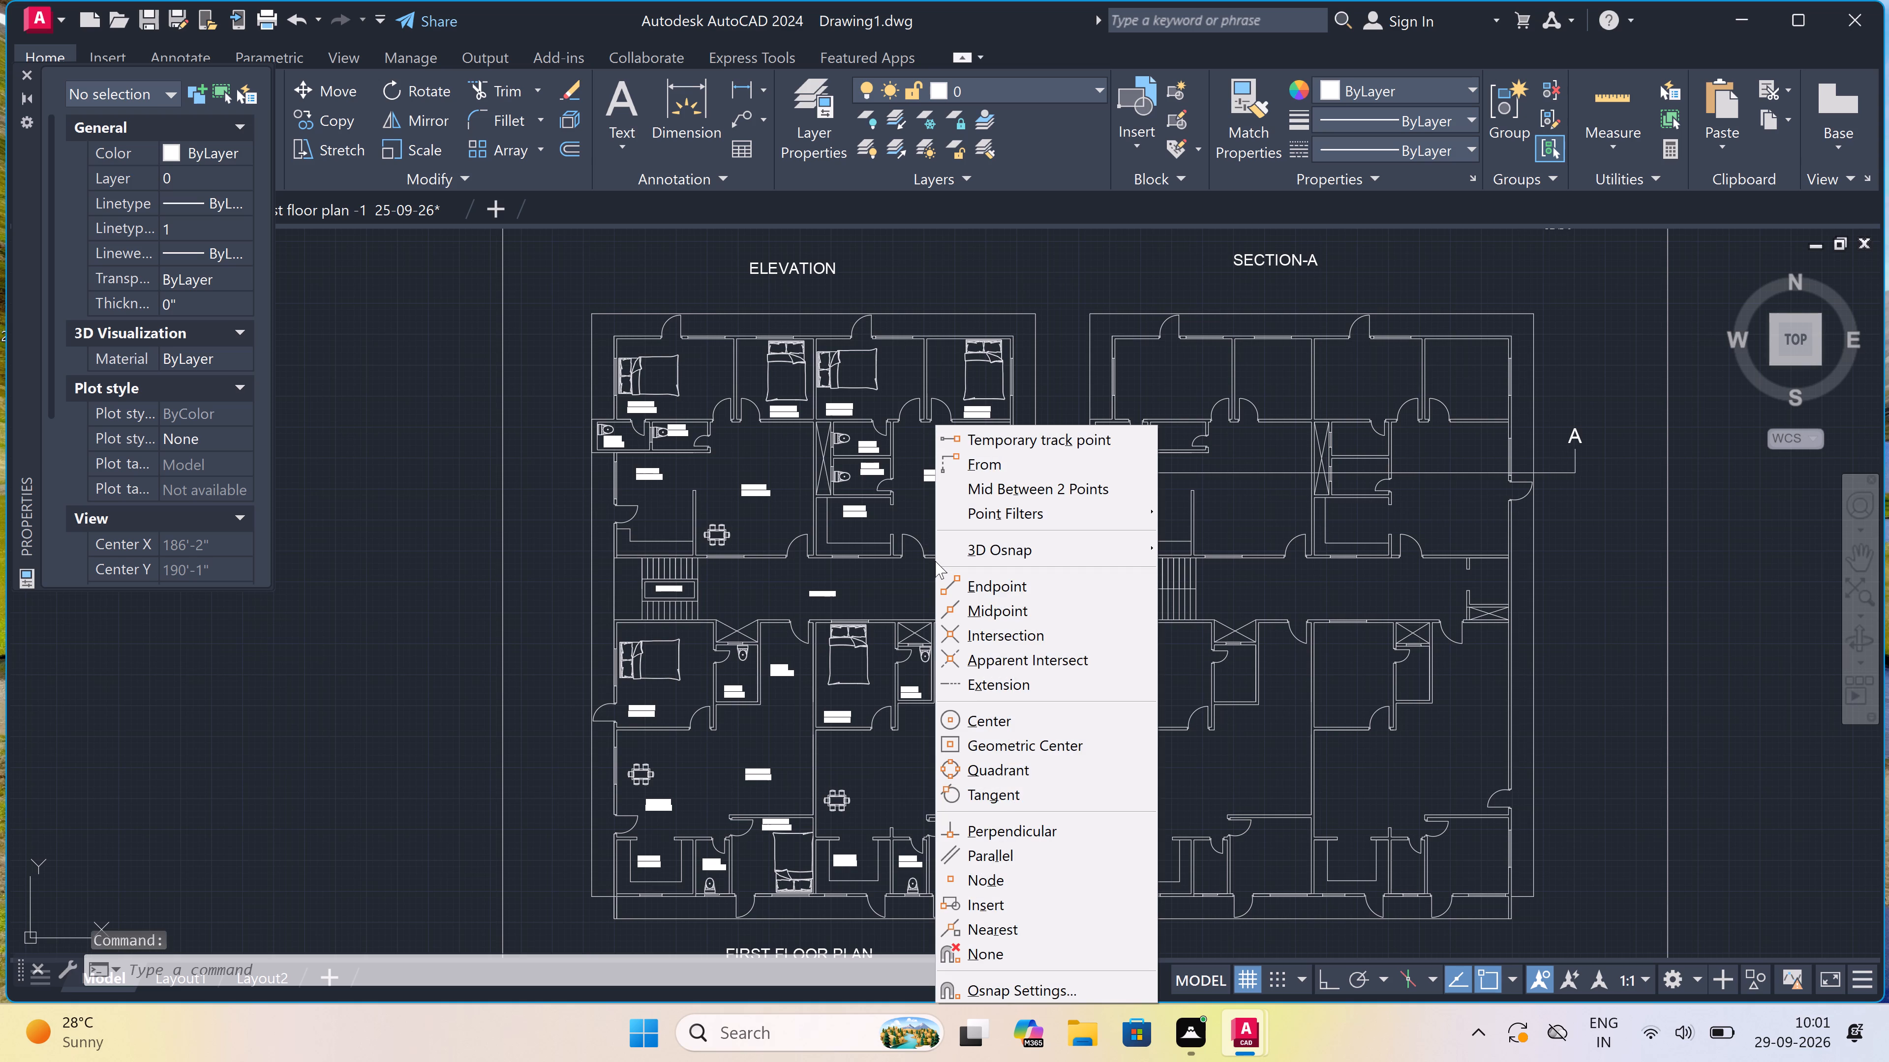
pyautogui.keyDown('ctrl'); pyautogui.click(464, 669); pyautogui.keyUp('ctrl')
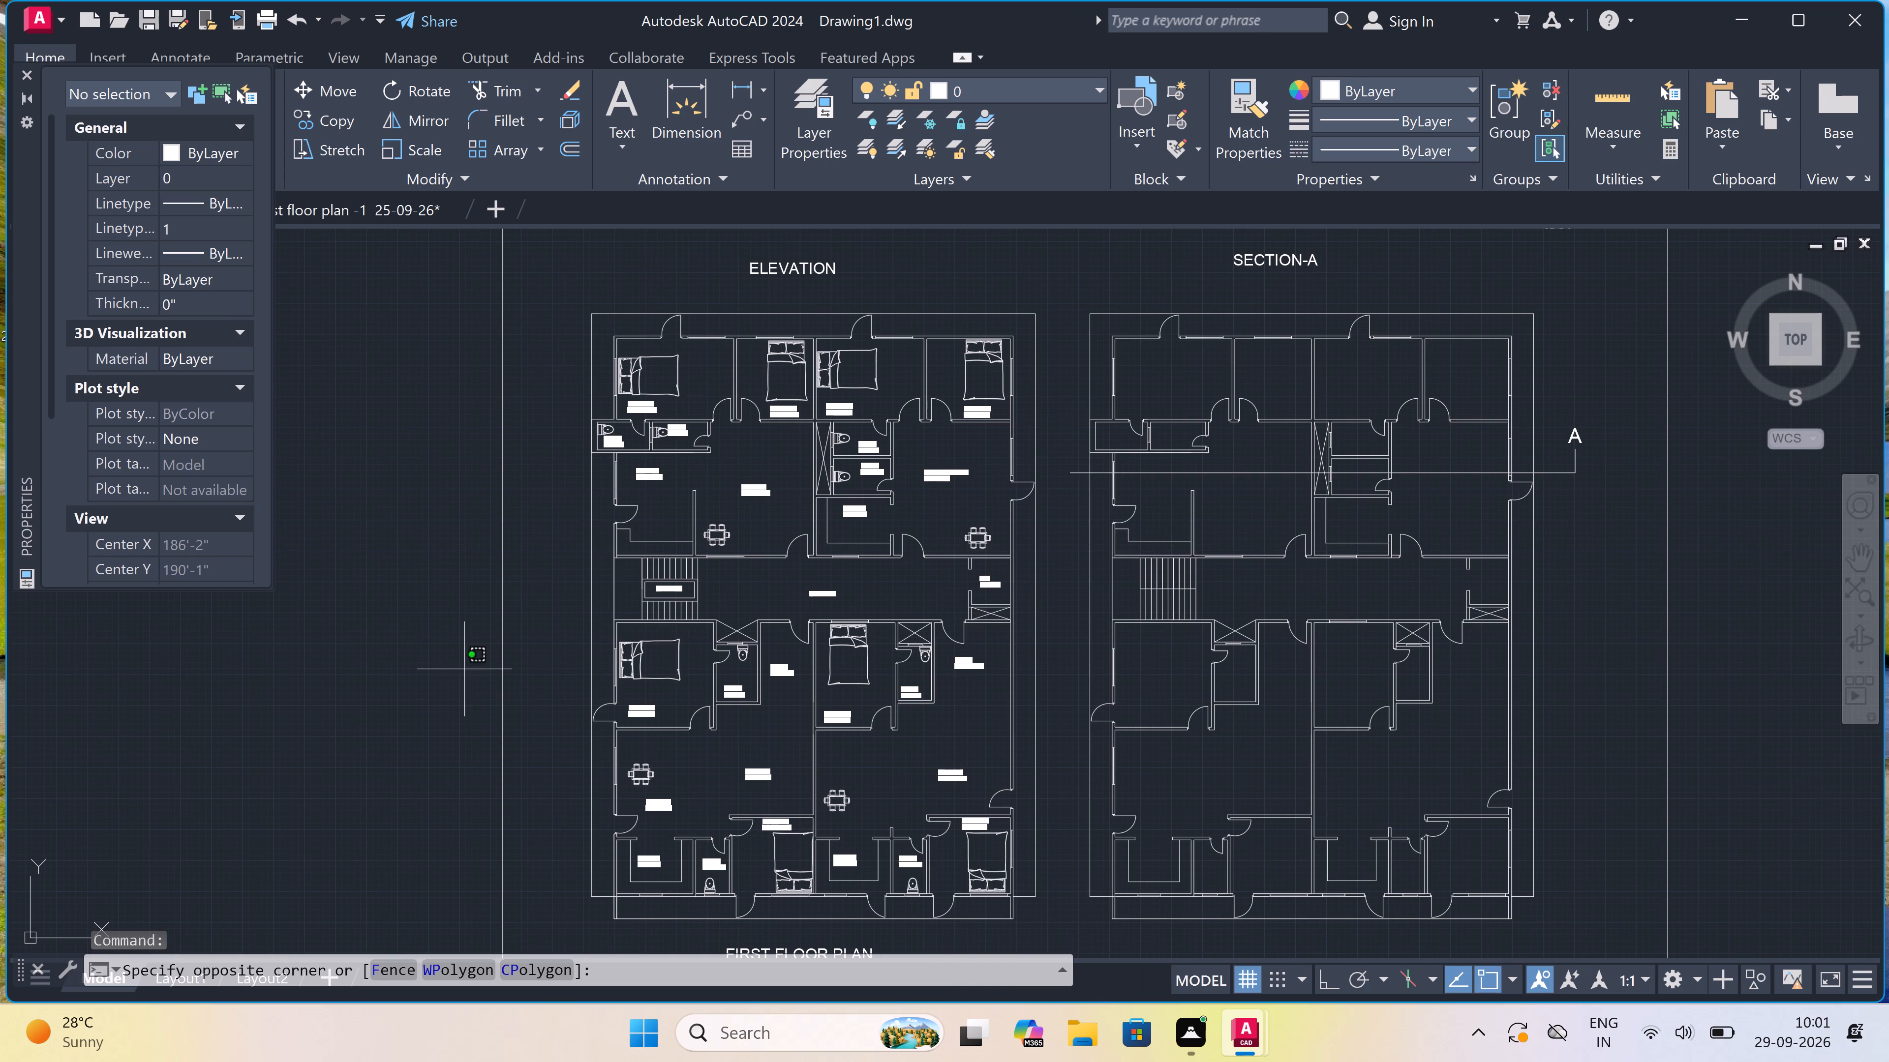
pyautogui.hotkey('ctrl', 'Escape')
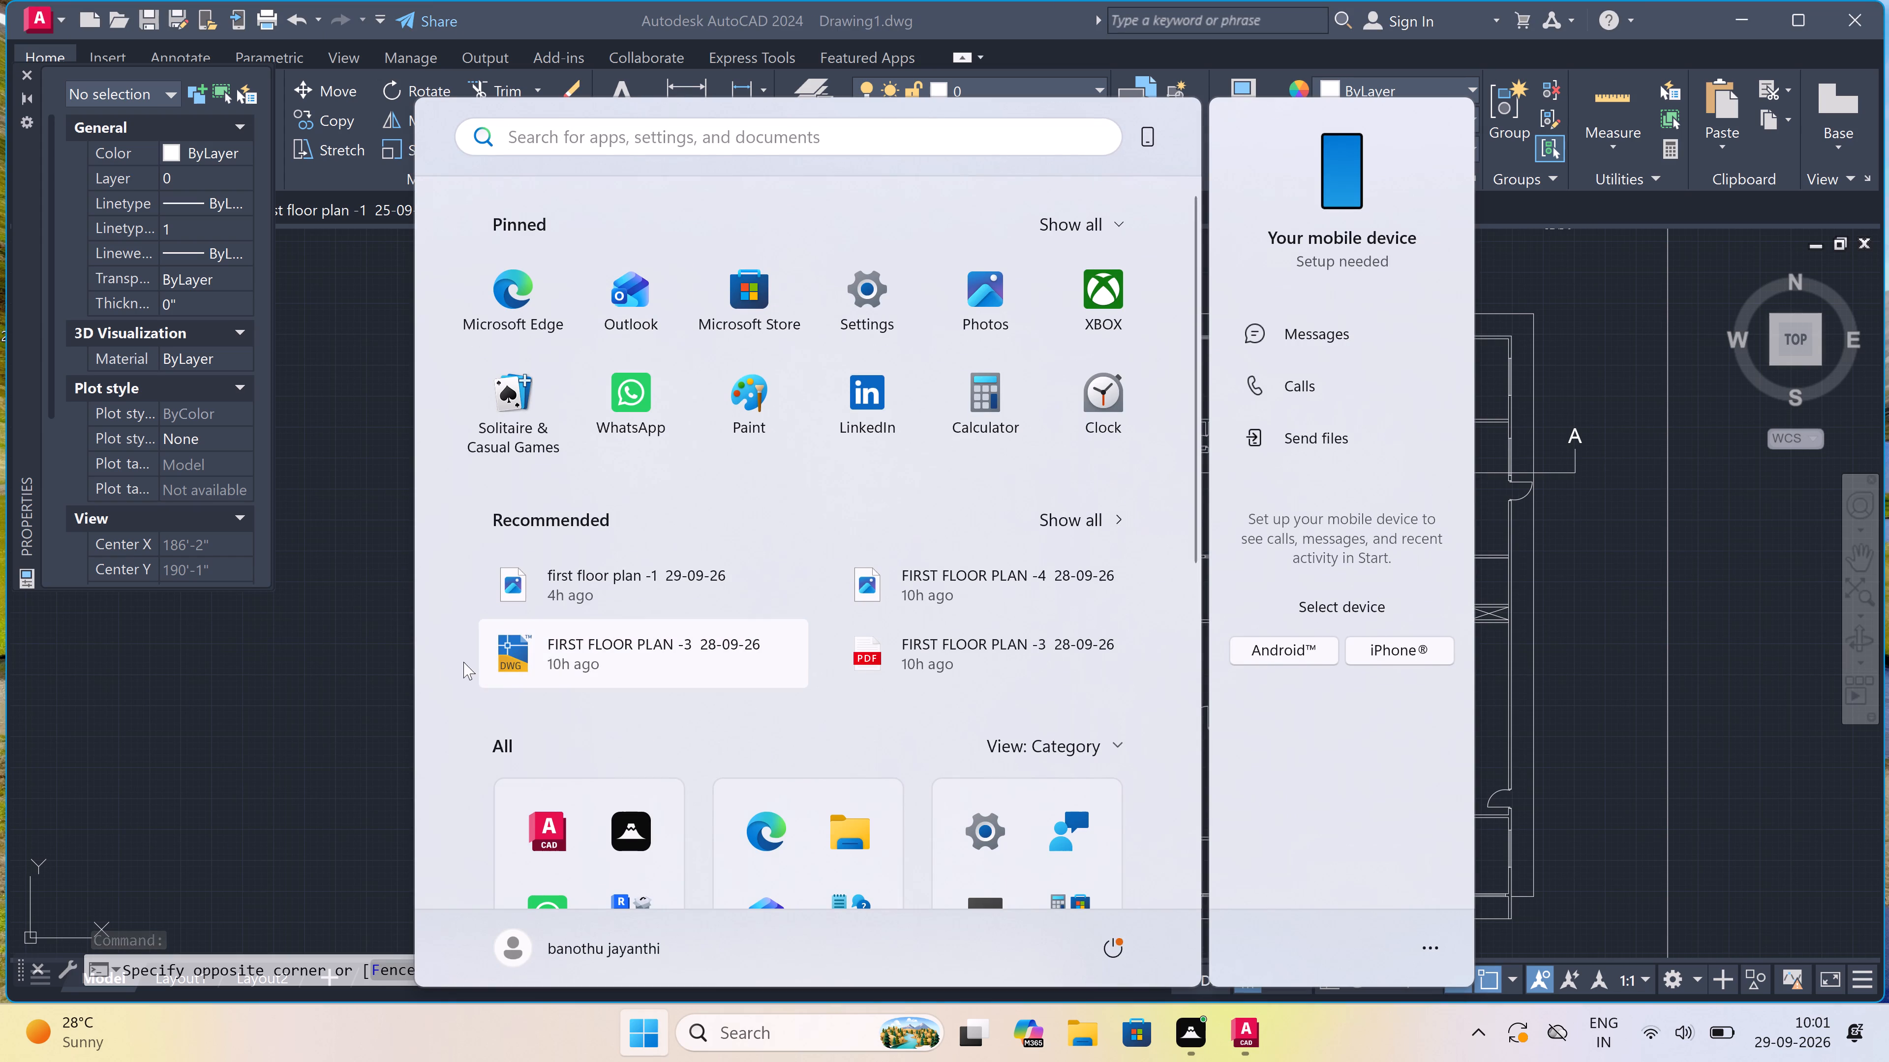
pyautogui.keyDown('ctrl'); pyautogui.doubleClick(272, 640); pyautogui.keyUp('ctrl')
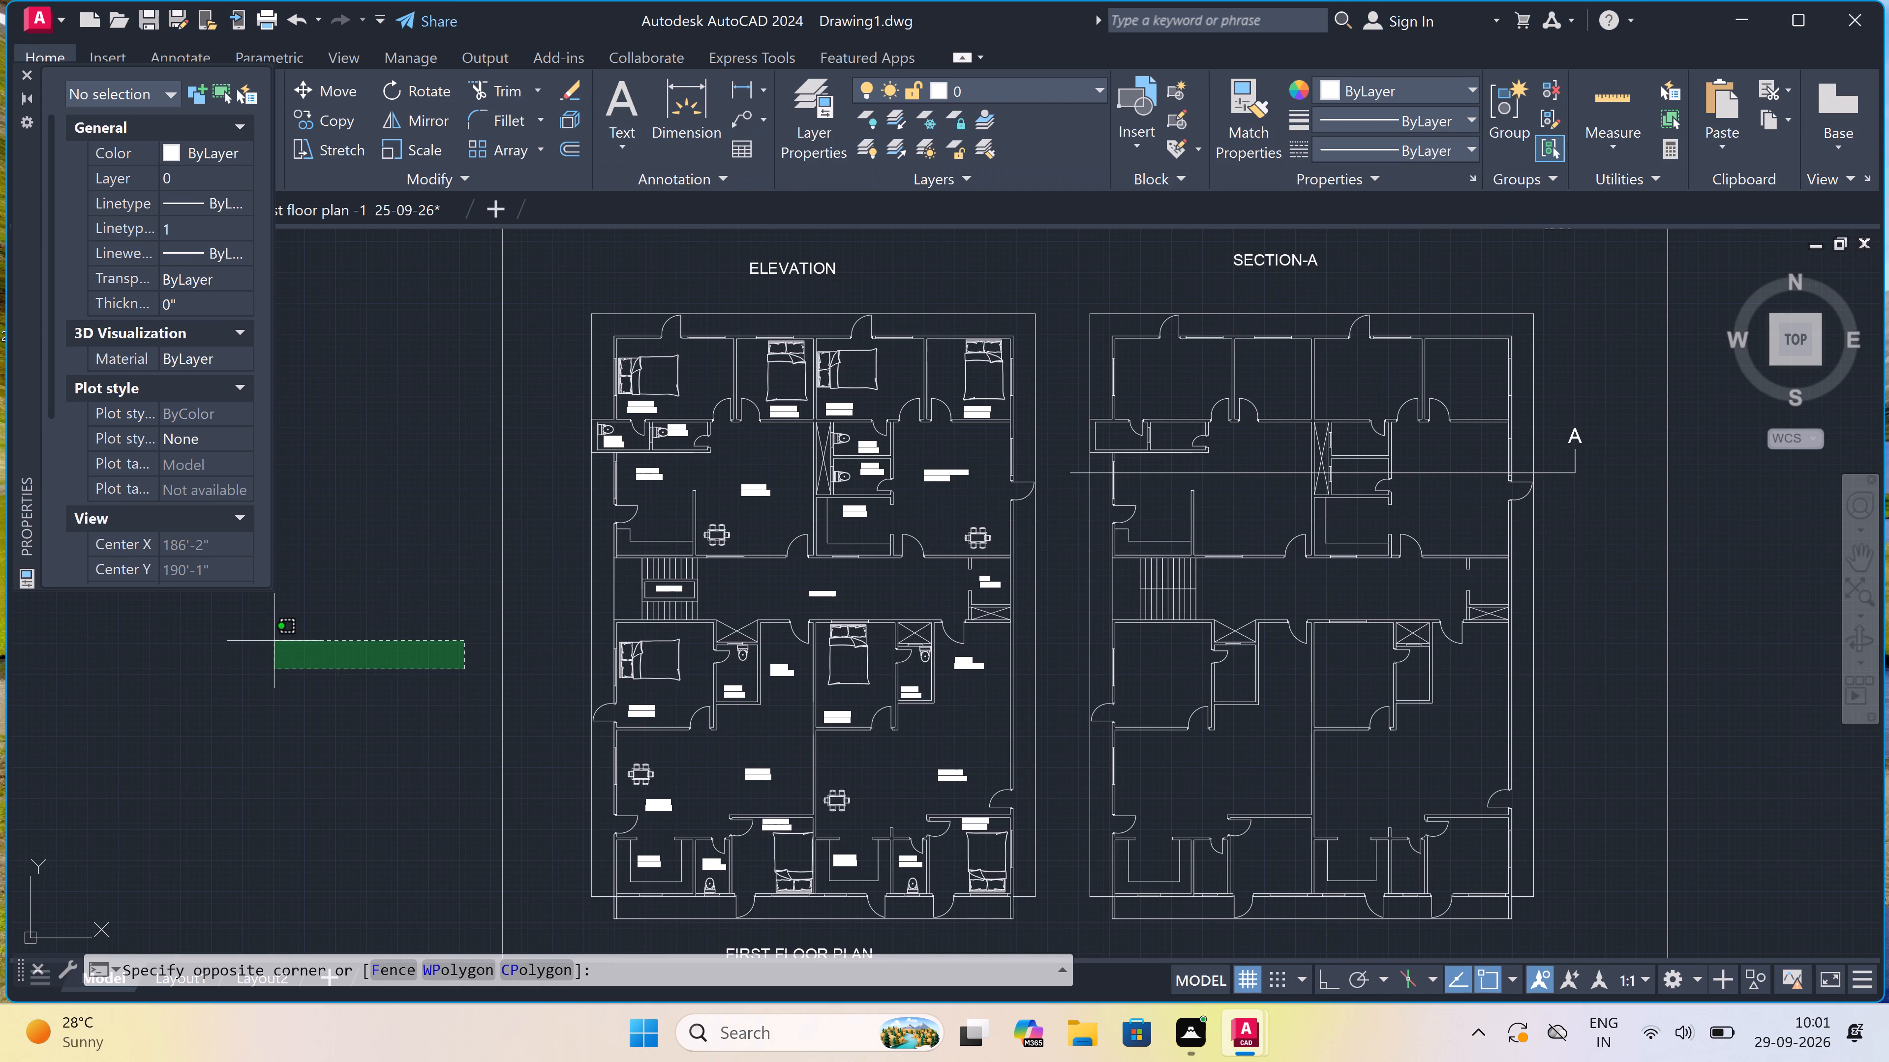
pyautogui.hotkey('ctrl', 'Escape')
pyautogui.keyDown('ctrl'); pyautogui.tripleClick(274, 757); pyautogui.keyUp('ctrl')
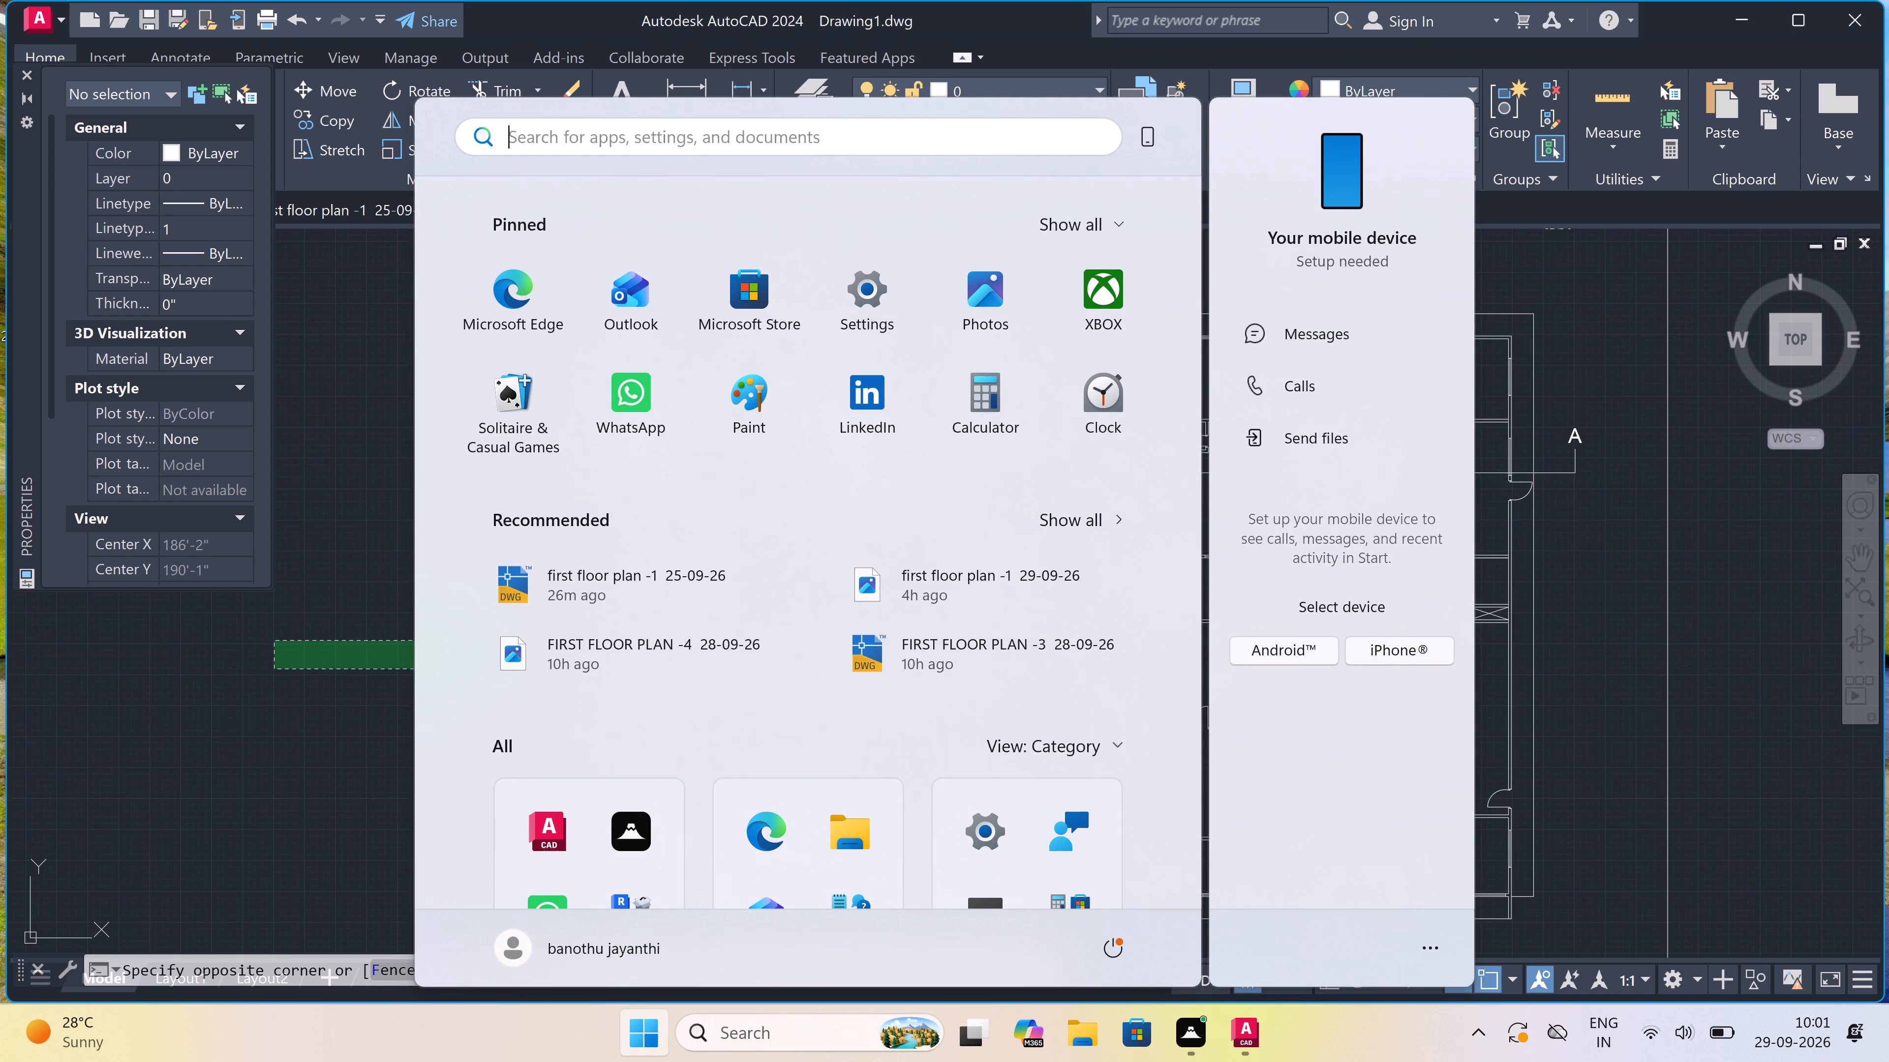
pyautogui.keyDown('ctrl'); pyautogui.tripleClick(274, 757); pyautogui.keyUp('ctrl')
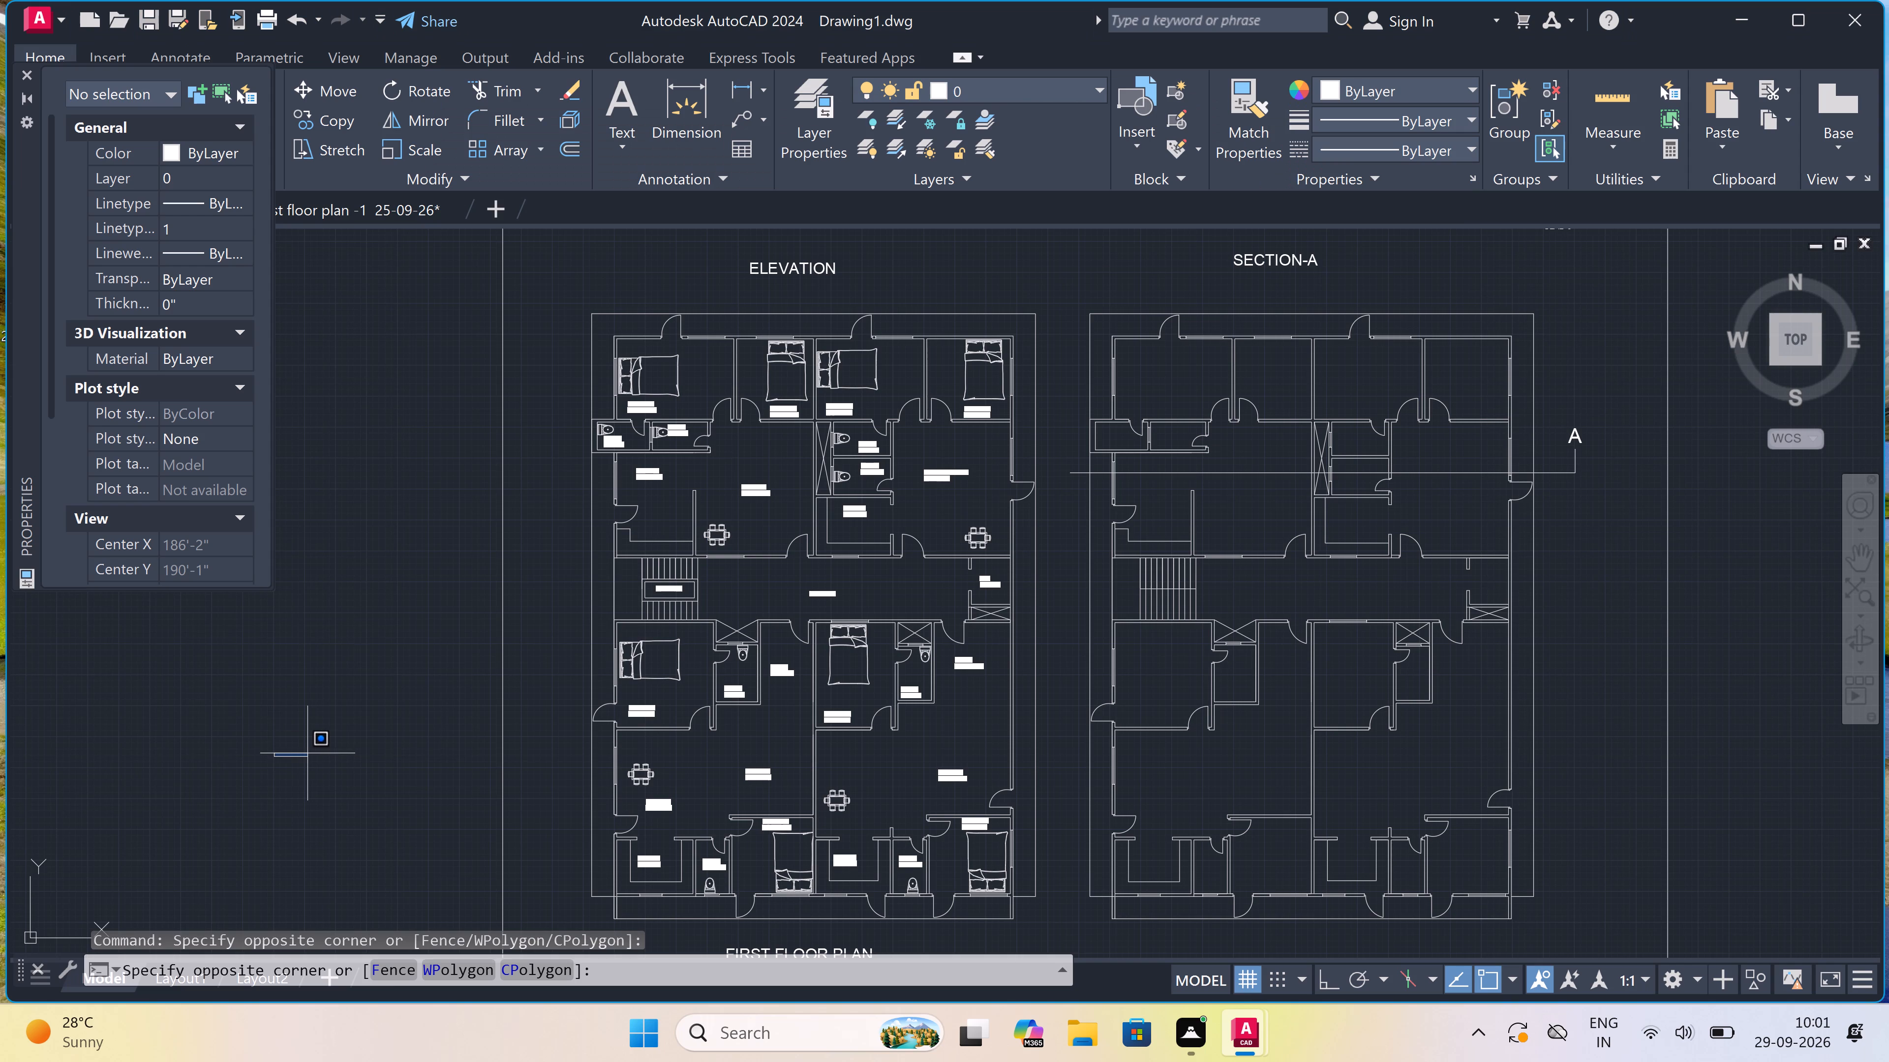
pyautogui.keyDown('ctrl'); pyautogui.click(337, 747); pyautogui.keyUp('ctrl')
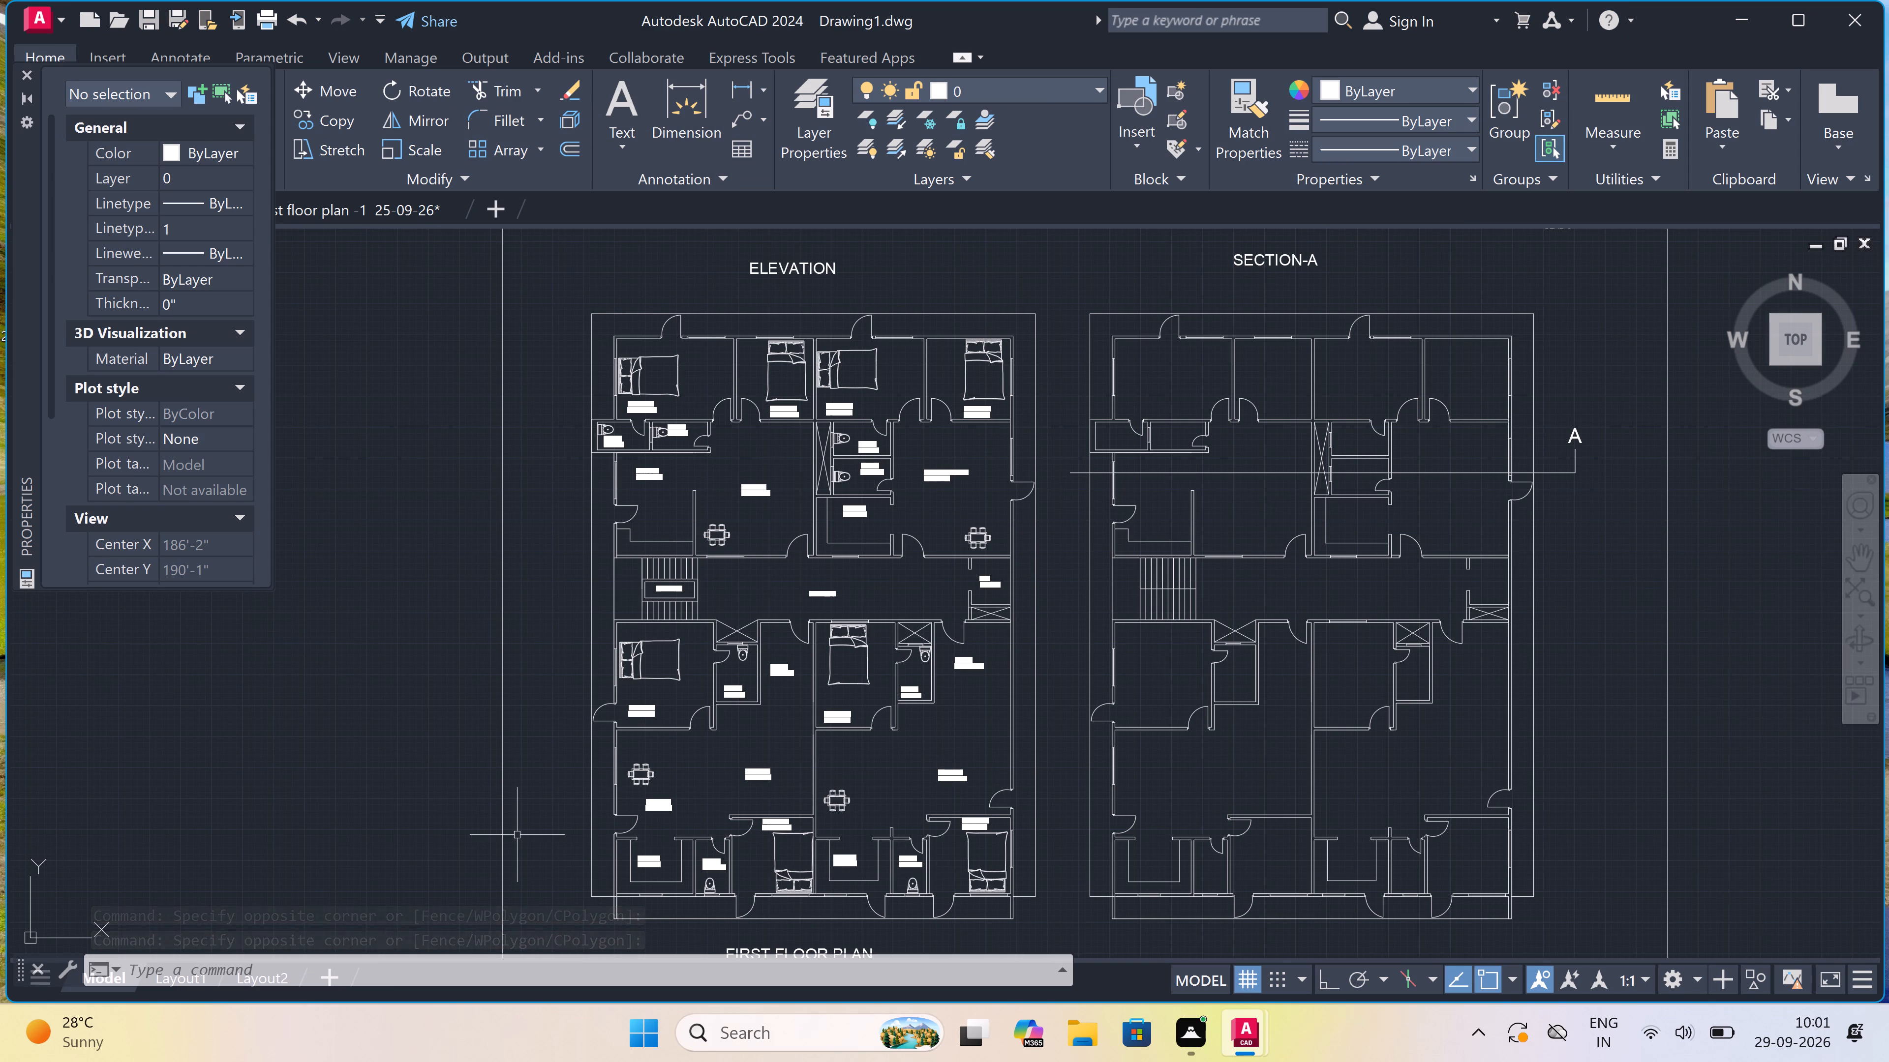
# Examine the lower half of the first floor plan around the 10'11"X10'3" bedroom and the drawing rooms, along with the whole sheet.
pyautogui.keyDown('ctrl'); pyautogui.scroll(-1, 770, 830); pyautogui.keyUp('ctrl')
pyautogui.keyDown('ctrl'); pyautogui.scroll(2, 770, 828); pyautogui.keyUp('ctrl')
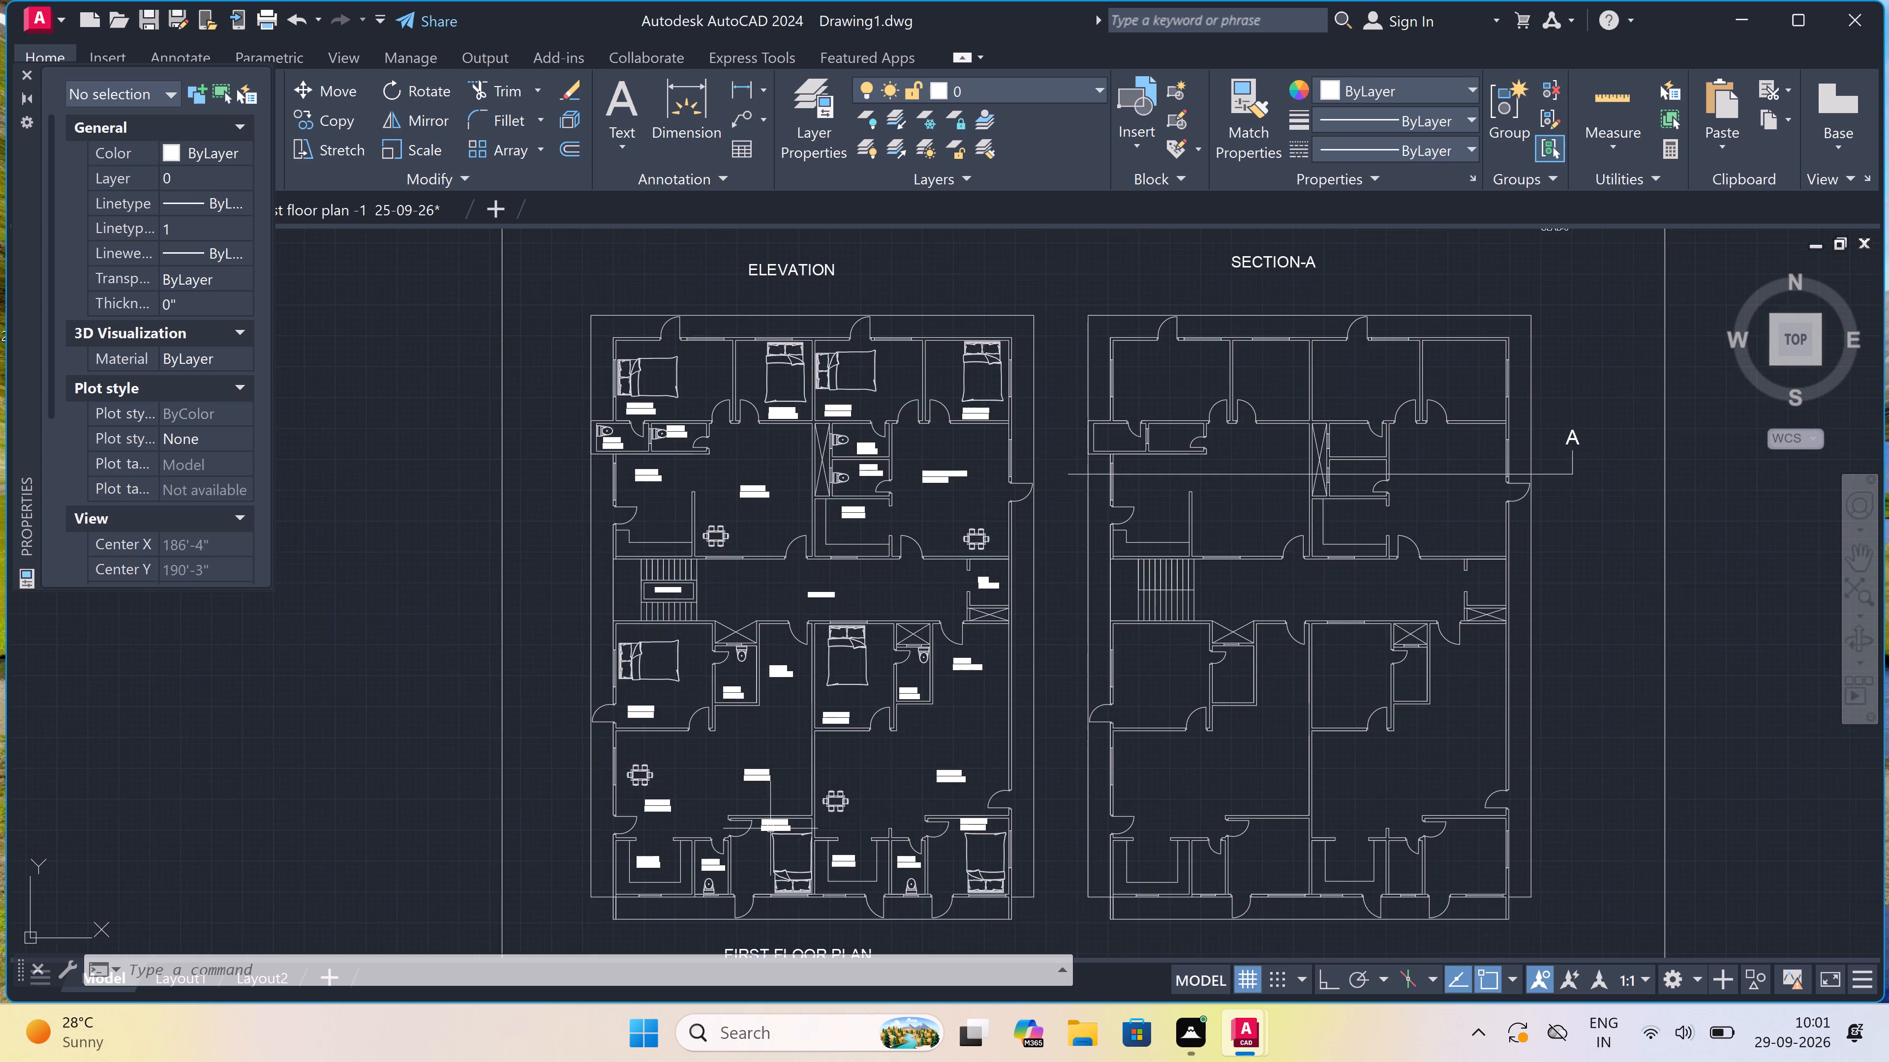
pyautogui.keyDown('ctrl'); pyautogui.scroll(1, 770, 828); pyautogui.keyUp('ctrl')
pyautogui.keyDown('ctrl'); pyautogui.scroll(-2, 770, 828); pyautogui.keyUp('ctrl')
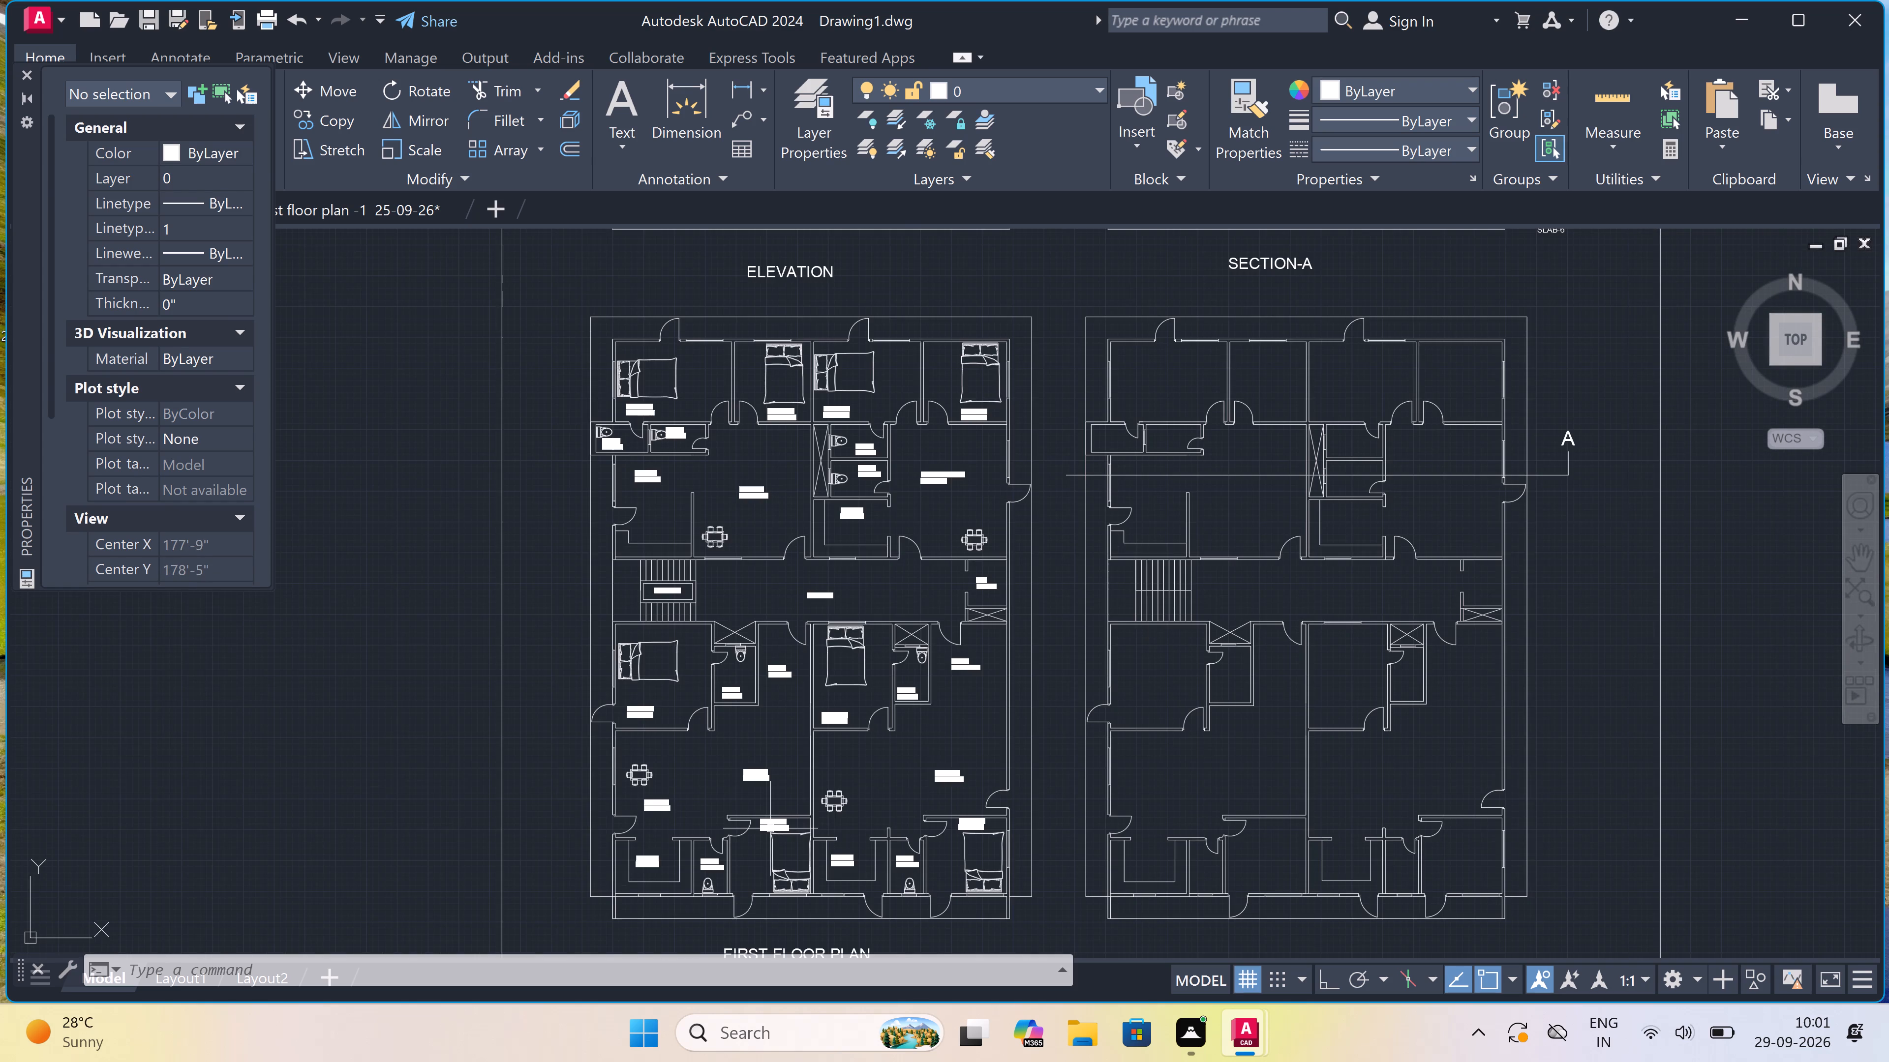
pyautogui.keyDown('ctrl'); pyautogui.scroll(2, 770, 828); pyautogui.keyUp('ctrl')
pyautogui.keyDown('ctrl'); pyautogui.scroll(-1, 770, 828); pyautogui.keyUp('ctrl')
pyautogui.keyDown('ctrl'); pyautogui.scroll(1, 770, 828); pyautogui.keyUp('ctrl')
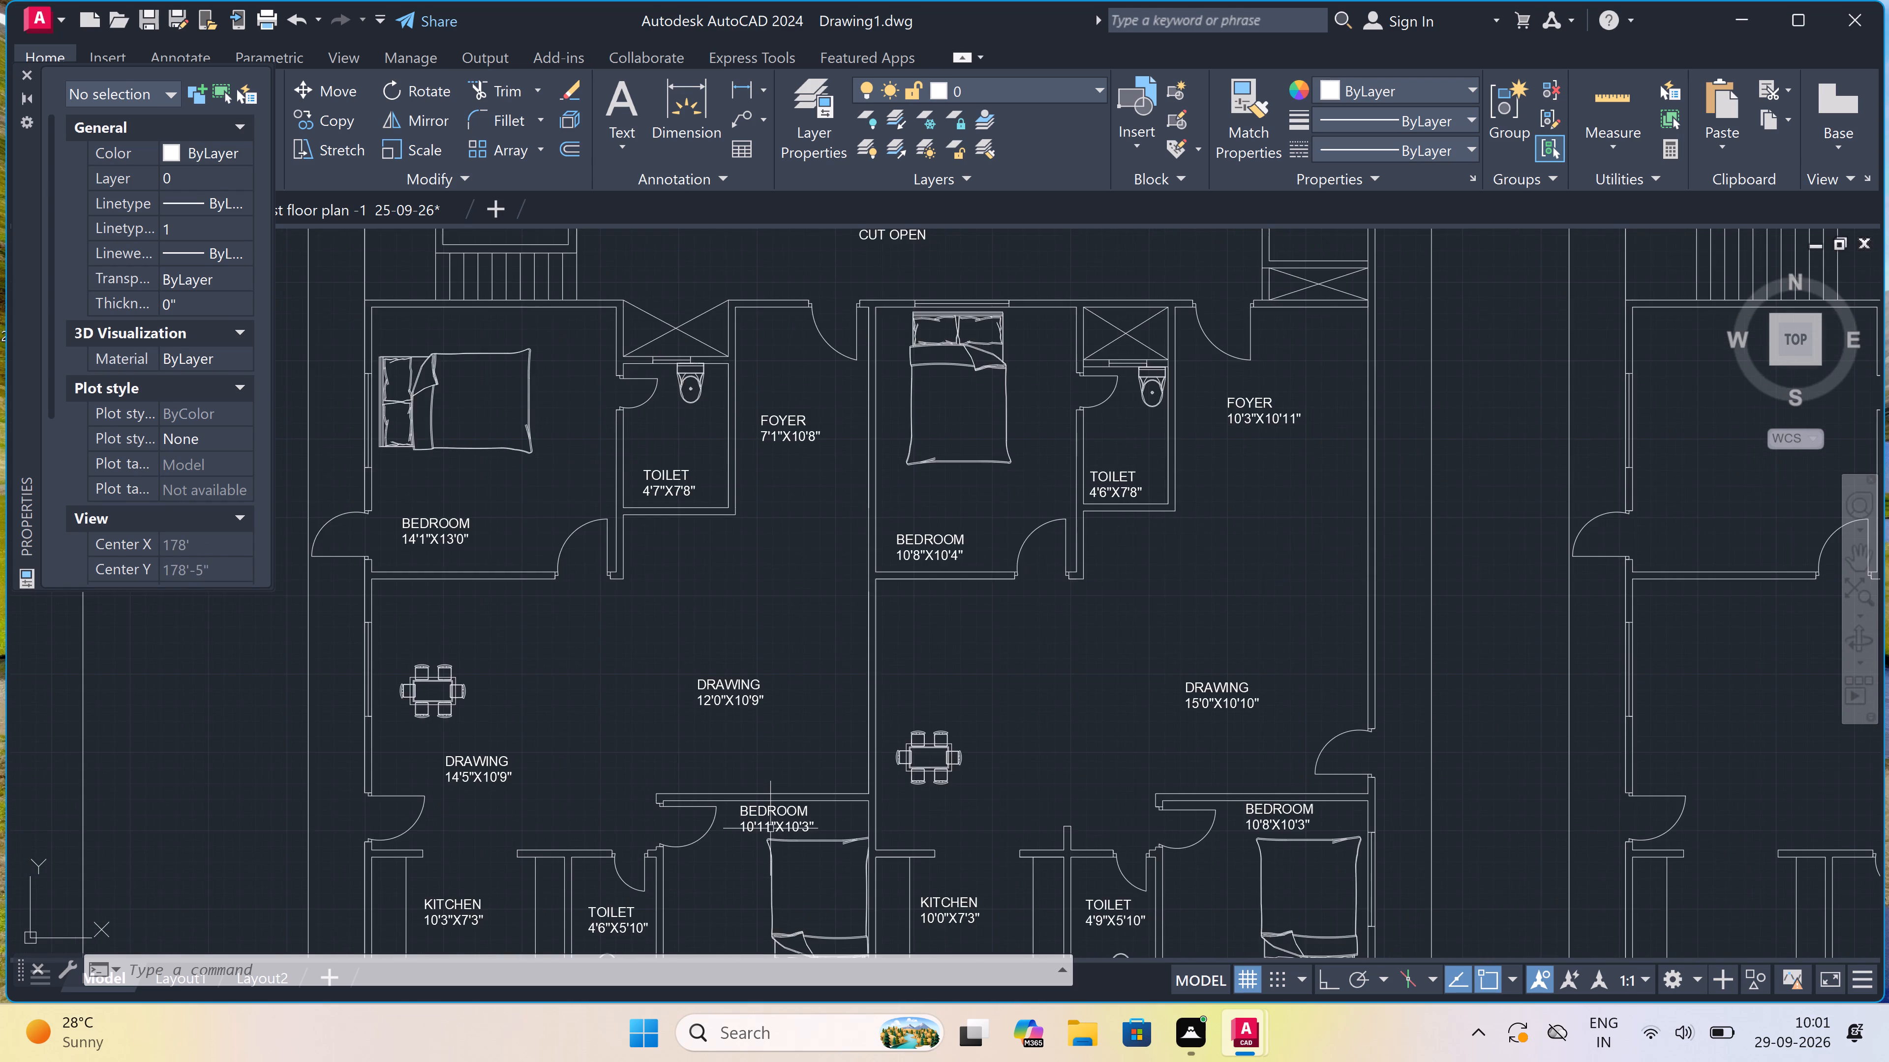
pyautogui.keyDown('ctrl'); pyautogui.scroll(-1, 770, 828); pyautogui.keyUp('ctrl')
pyautogui.keyDown('ctrl'); pyautogui.scroll(3, 770, 828); pyautogui.keyUp('ctrl')
pyautogui.keyDown('ctrl'); pyautogui.scroll(-2, 770, 828); pyautogui.keyUp('ctrl')
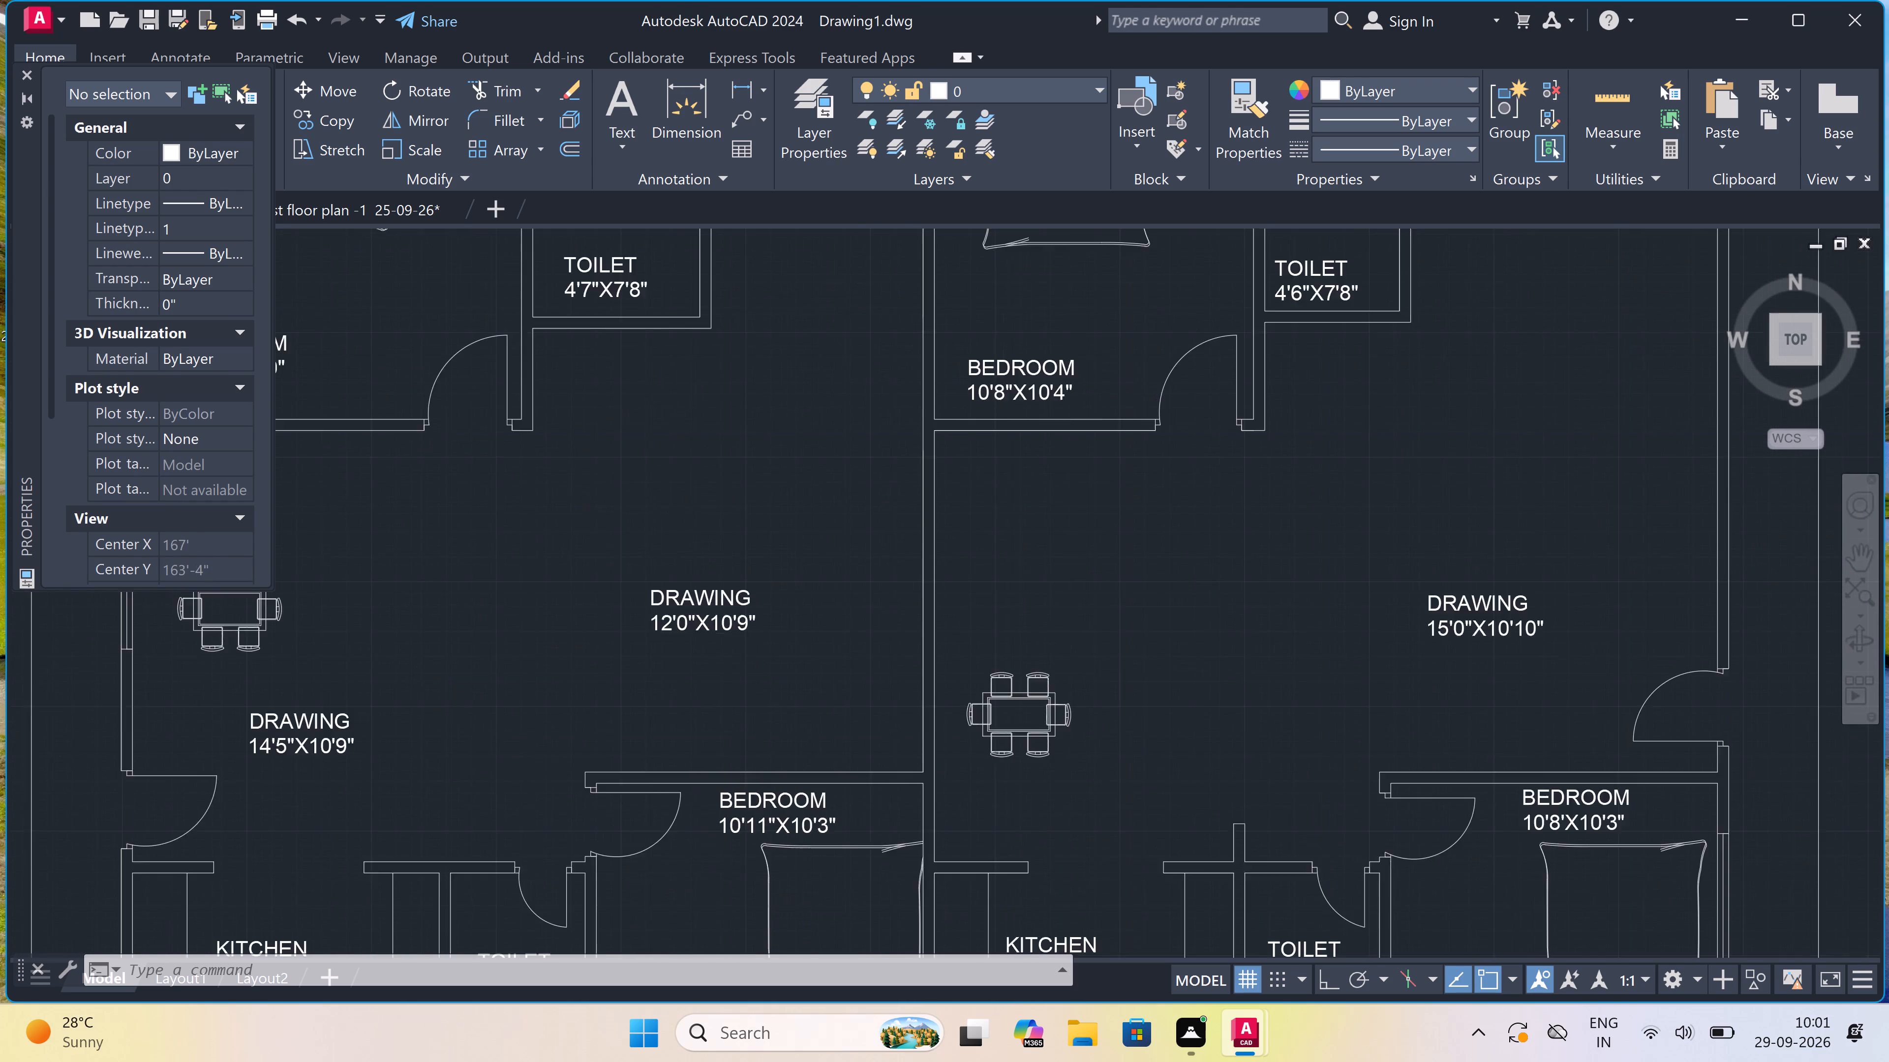
pyautogui.keyDown('ctrl'); pyautogui.scroll(1, 770, 828); pyautogui.keyUp('ctrl')
pyautogui.keyDown('ctrl'); pyautogui.scroll(-1, 770, 828); pyautogui.keyUp('ctrl')
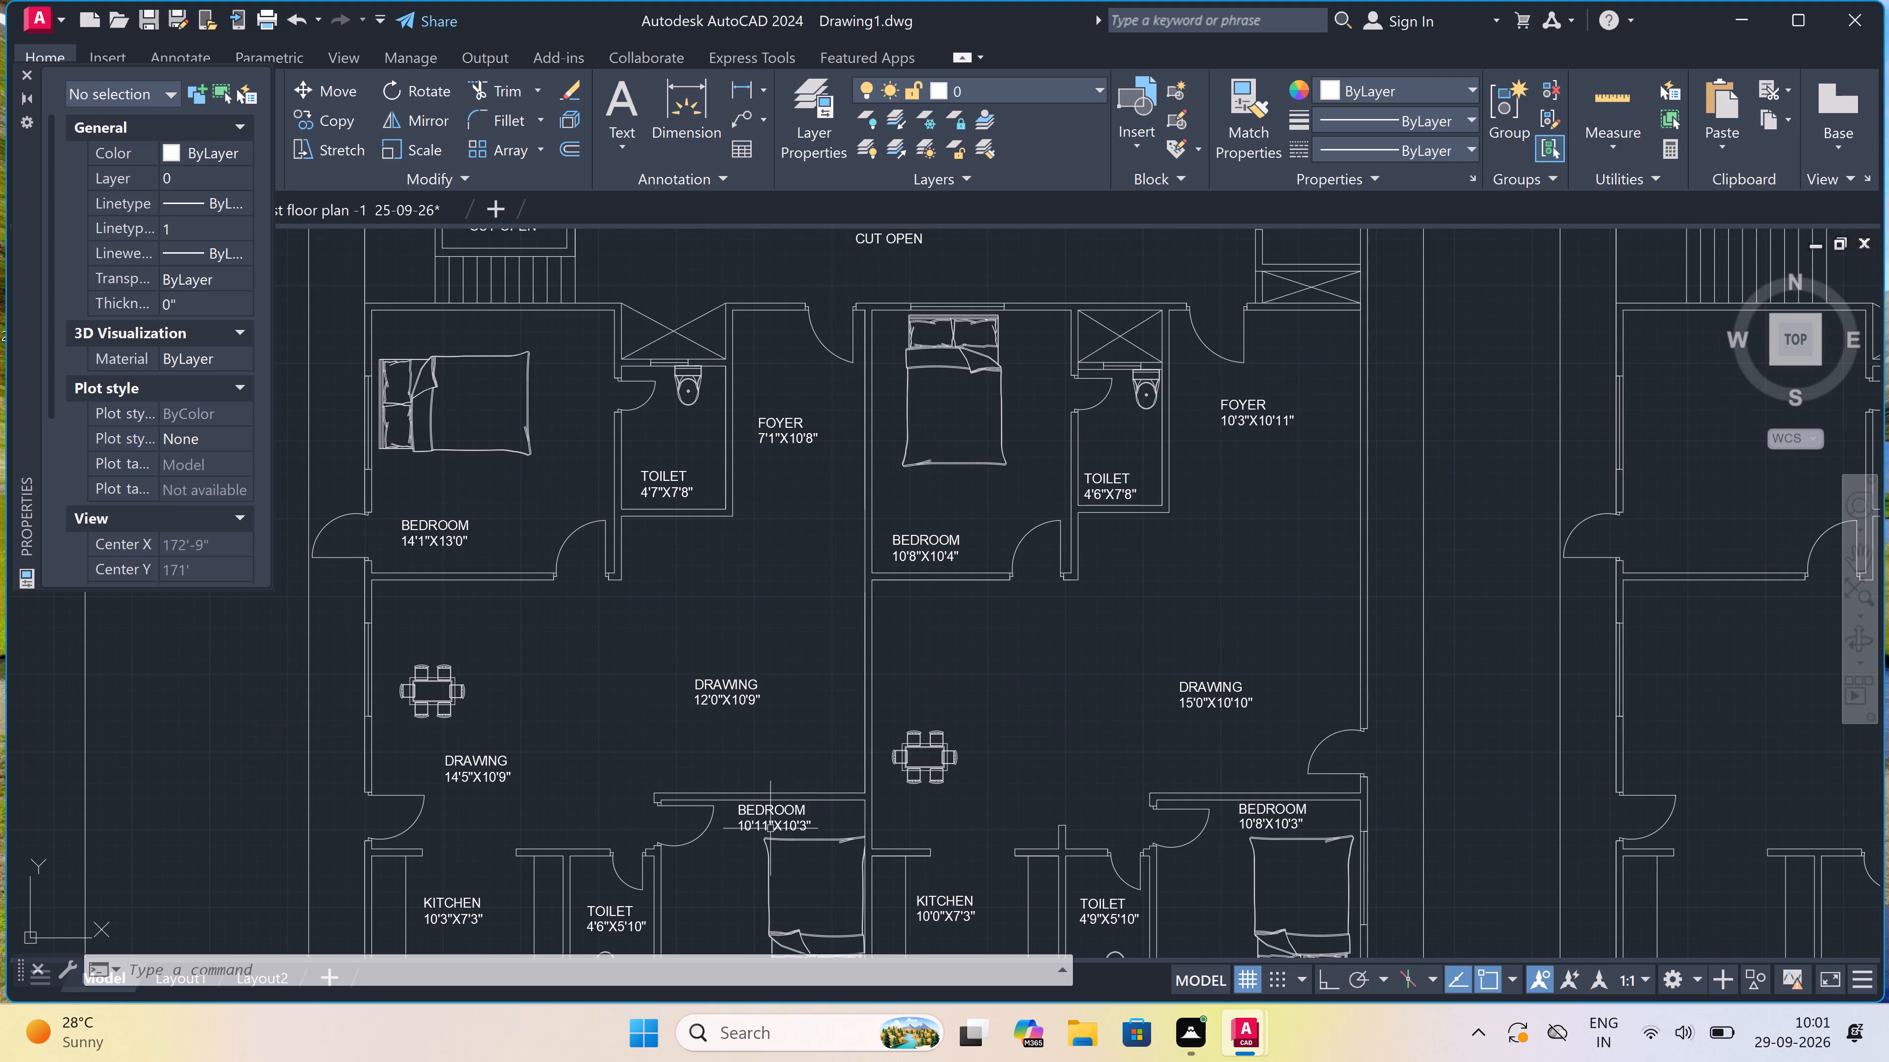
pyautogui.keyDown('ctrl'); pyautogui.scroll(1, 770, 828); pyautogui.keyUp('ctrl')
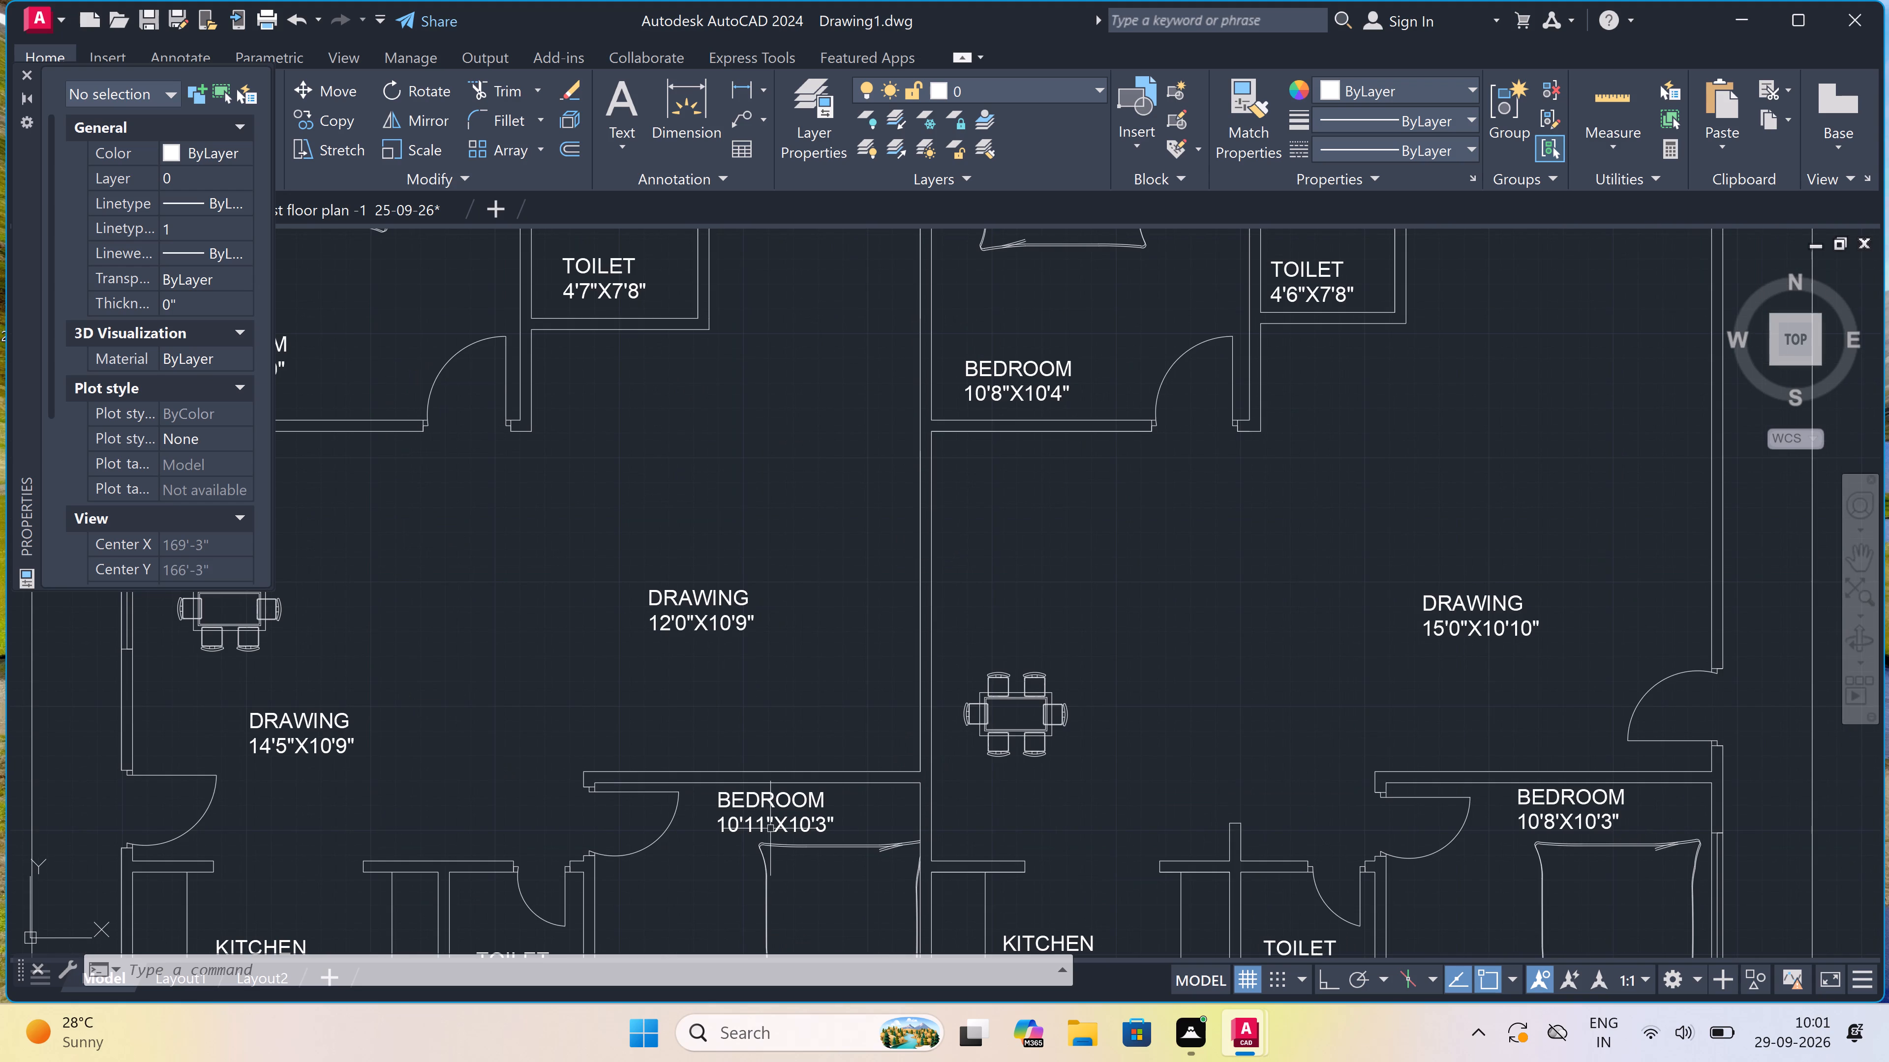
pyautogui.keyDown('ctrl'); pyautogui.scroll(-7, 770, 828); pyautogui.keyUp('ctrl')
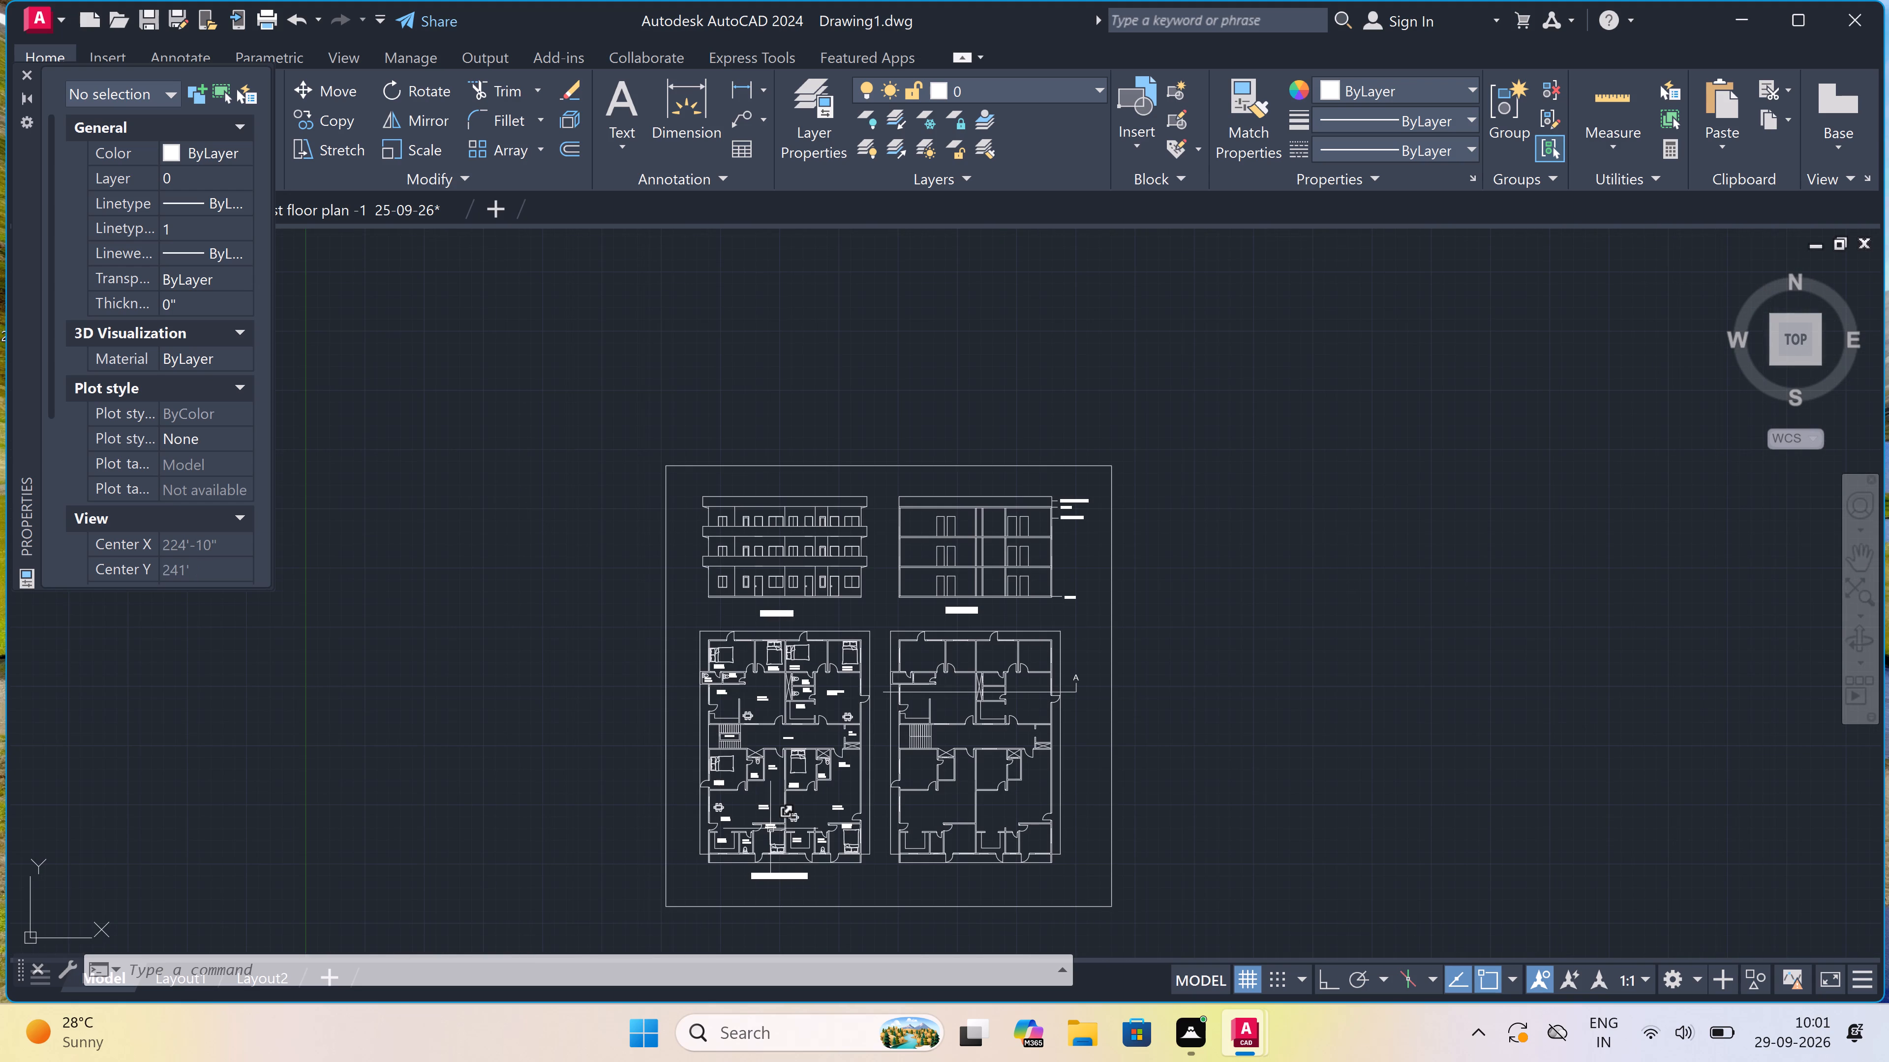
pyautogui.scroll(1, 742, 688)
pyautogui.keyDown('ctrl'); pyautogui.scroll(-4, 742, 688); pyautogui.keyUp('ctrl')
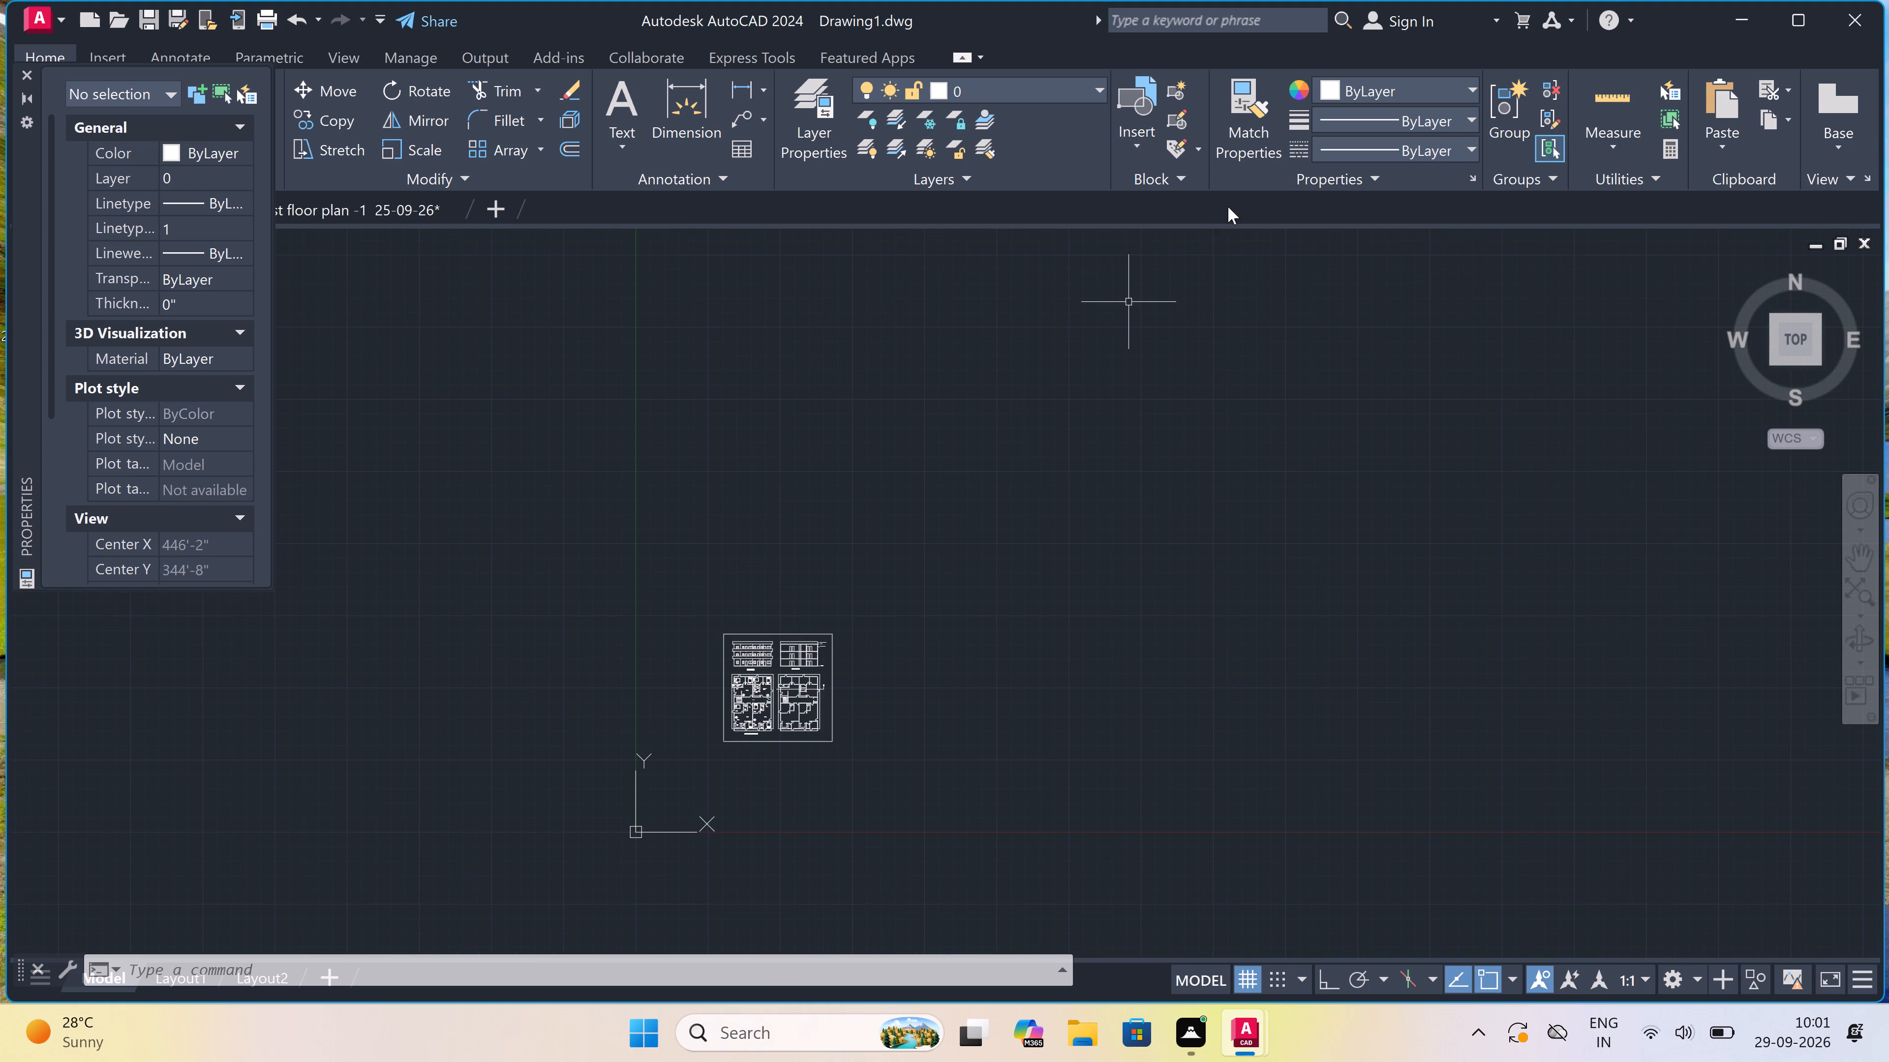
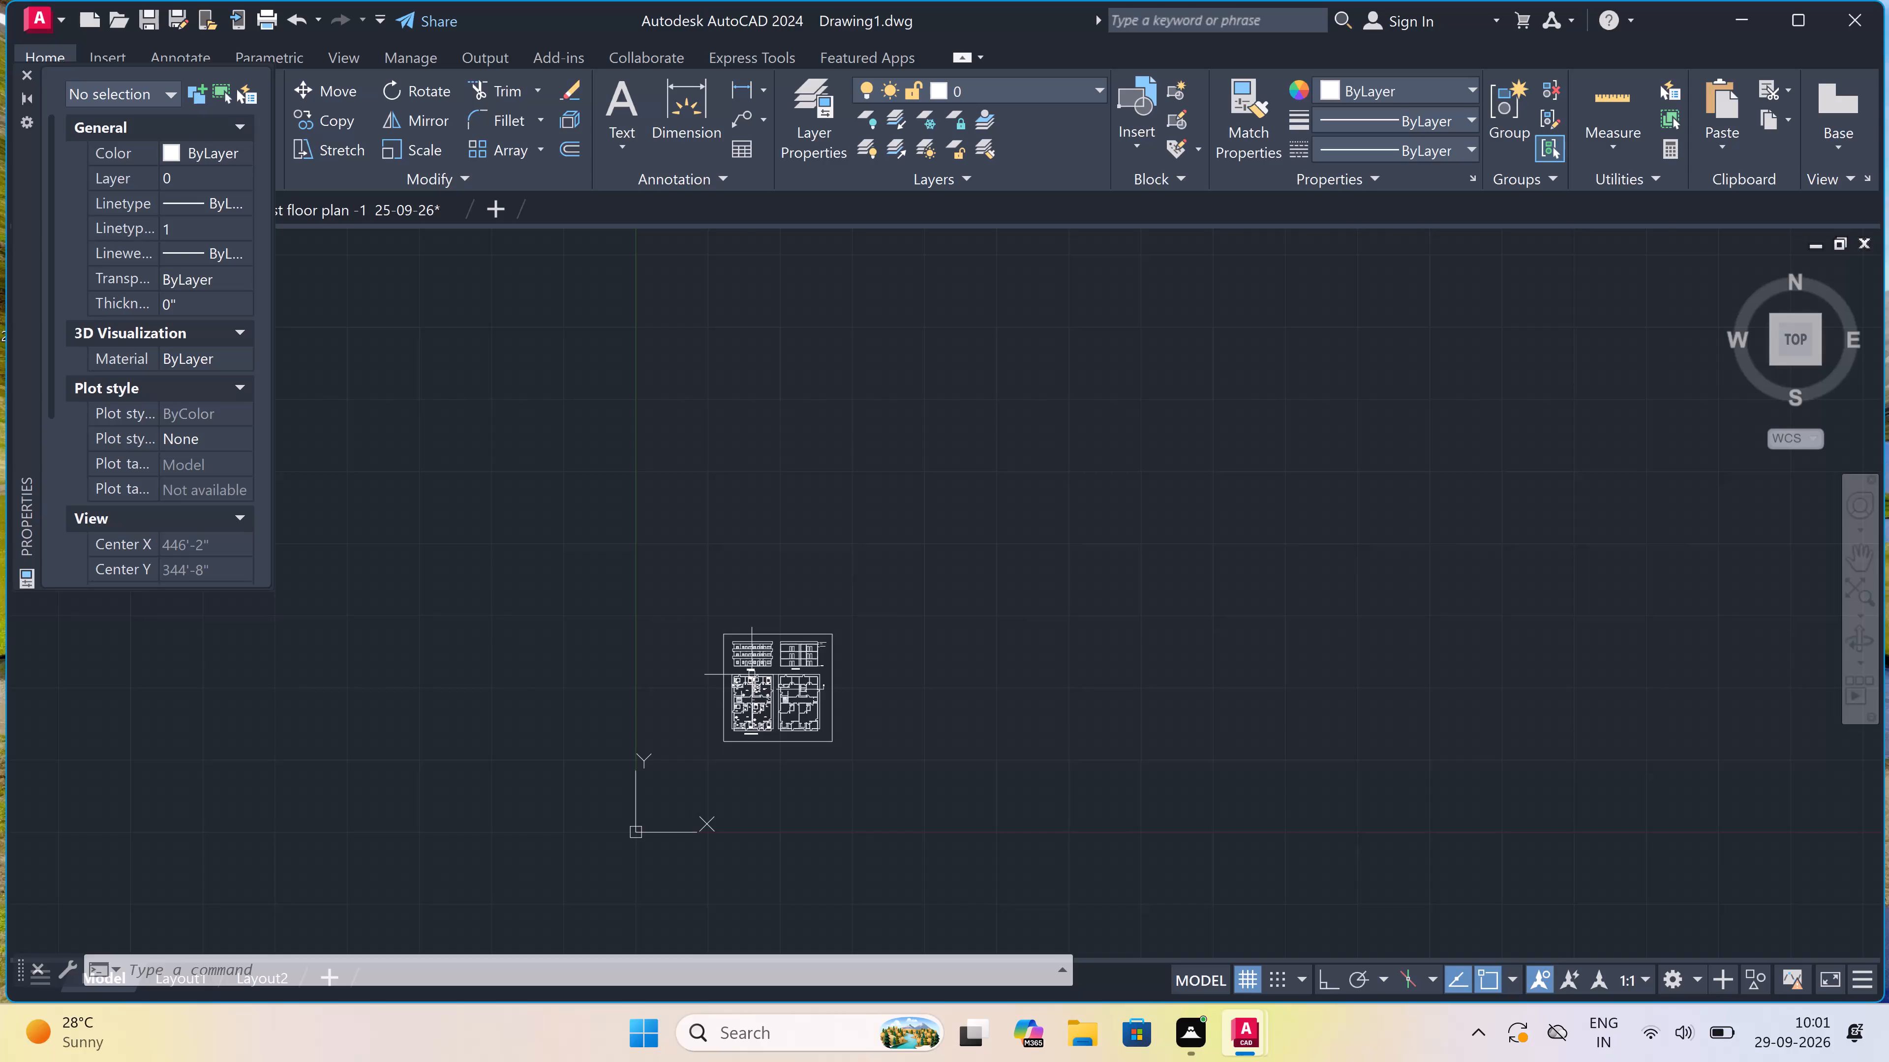
# Examine the elevation and Section-A above the floor plans, including the area around the ELEVATION title, along with the whole sheet.
pyautogui.keyDown('ctrl'); pyautogui.scroll(5, 752, 675); pyautogui.keyUp('ctrl')
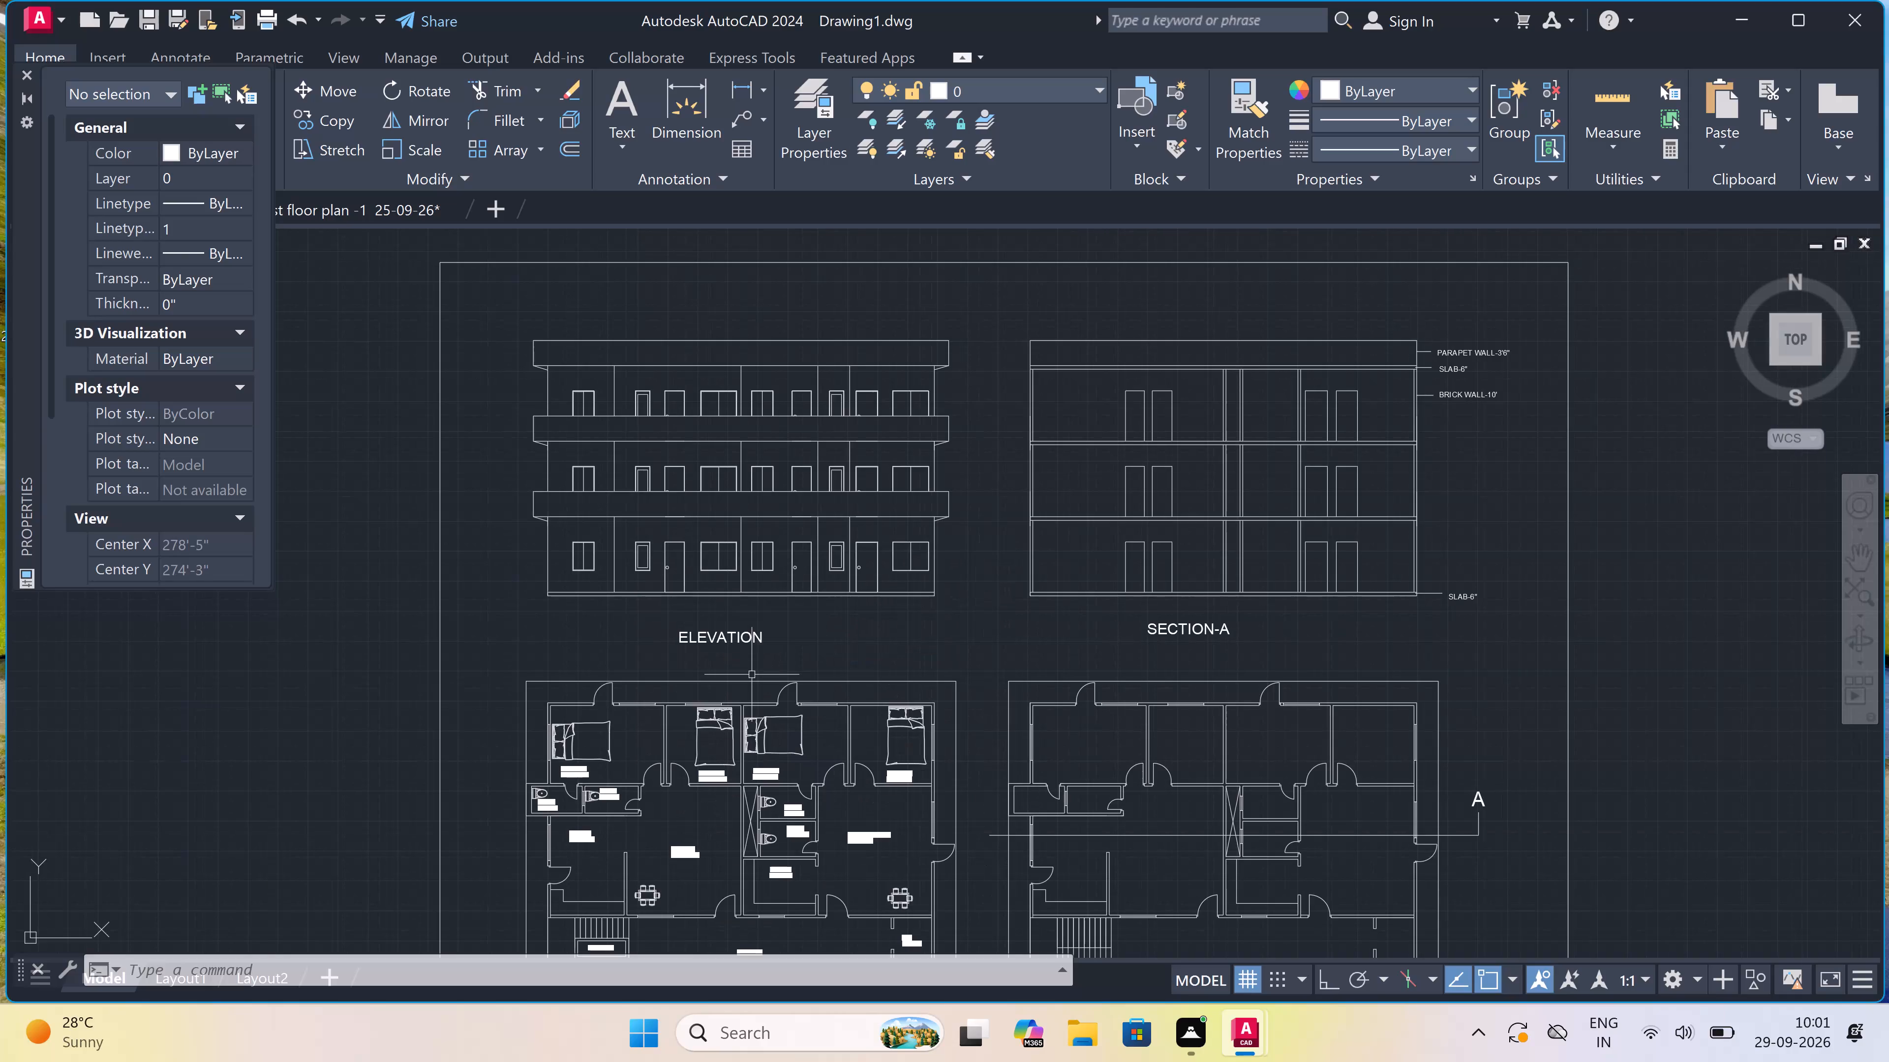
pyautogui.keyDown('ctrl'); pyautogui.scroll(-4, 752, 675); pyautogui.keyUp('ctrl')
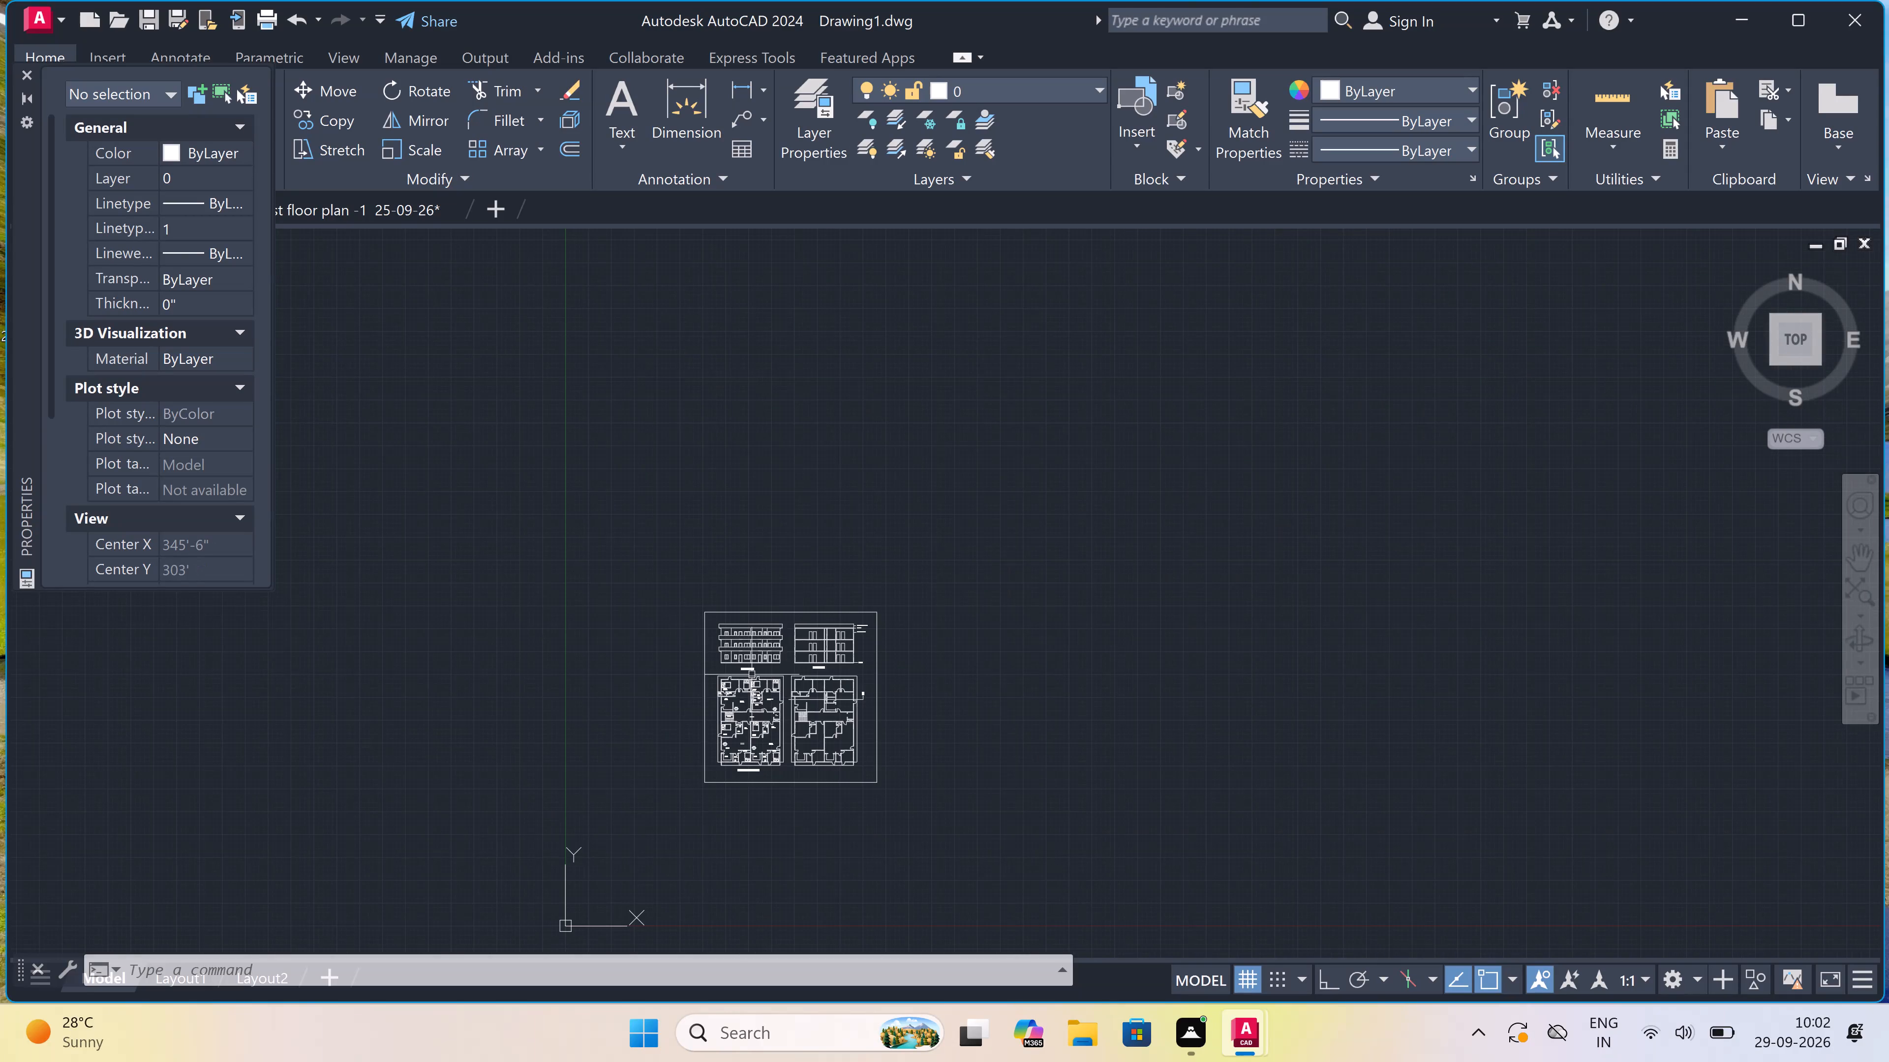
pyautogui.keyDown('ctrl'); pyautogui.scroll(4, 752, 675); pyautogui.keyUp('ctrl')
pyautogui.keyDown('ctrl'); pyautogui.scroll(-1, 752, 675); pyautogui.keyUp('ctrl')
pyautogui.keyDown('ctrl'); pyautogui.scroll(3, 752, 675); pyautogui.keyUp('ctrl')
pyautogui.keyDown('ctrl'); pyautogui.scroll(-2, 752, 675); pyautogui.keyUp('ctrl')
pyautogui.keyDown('ctrl'); pyautogui.scroll(3, 752, 675); pyautogui.keyUp('ctrl')
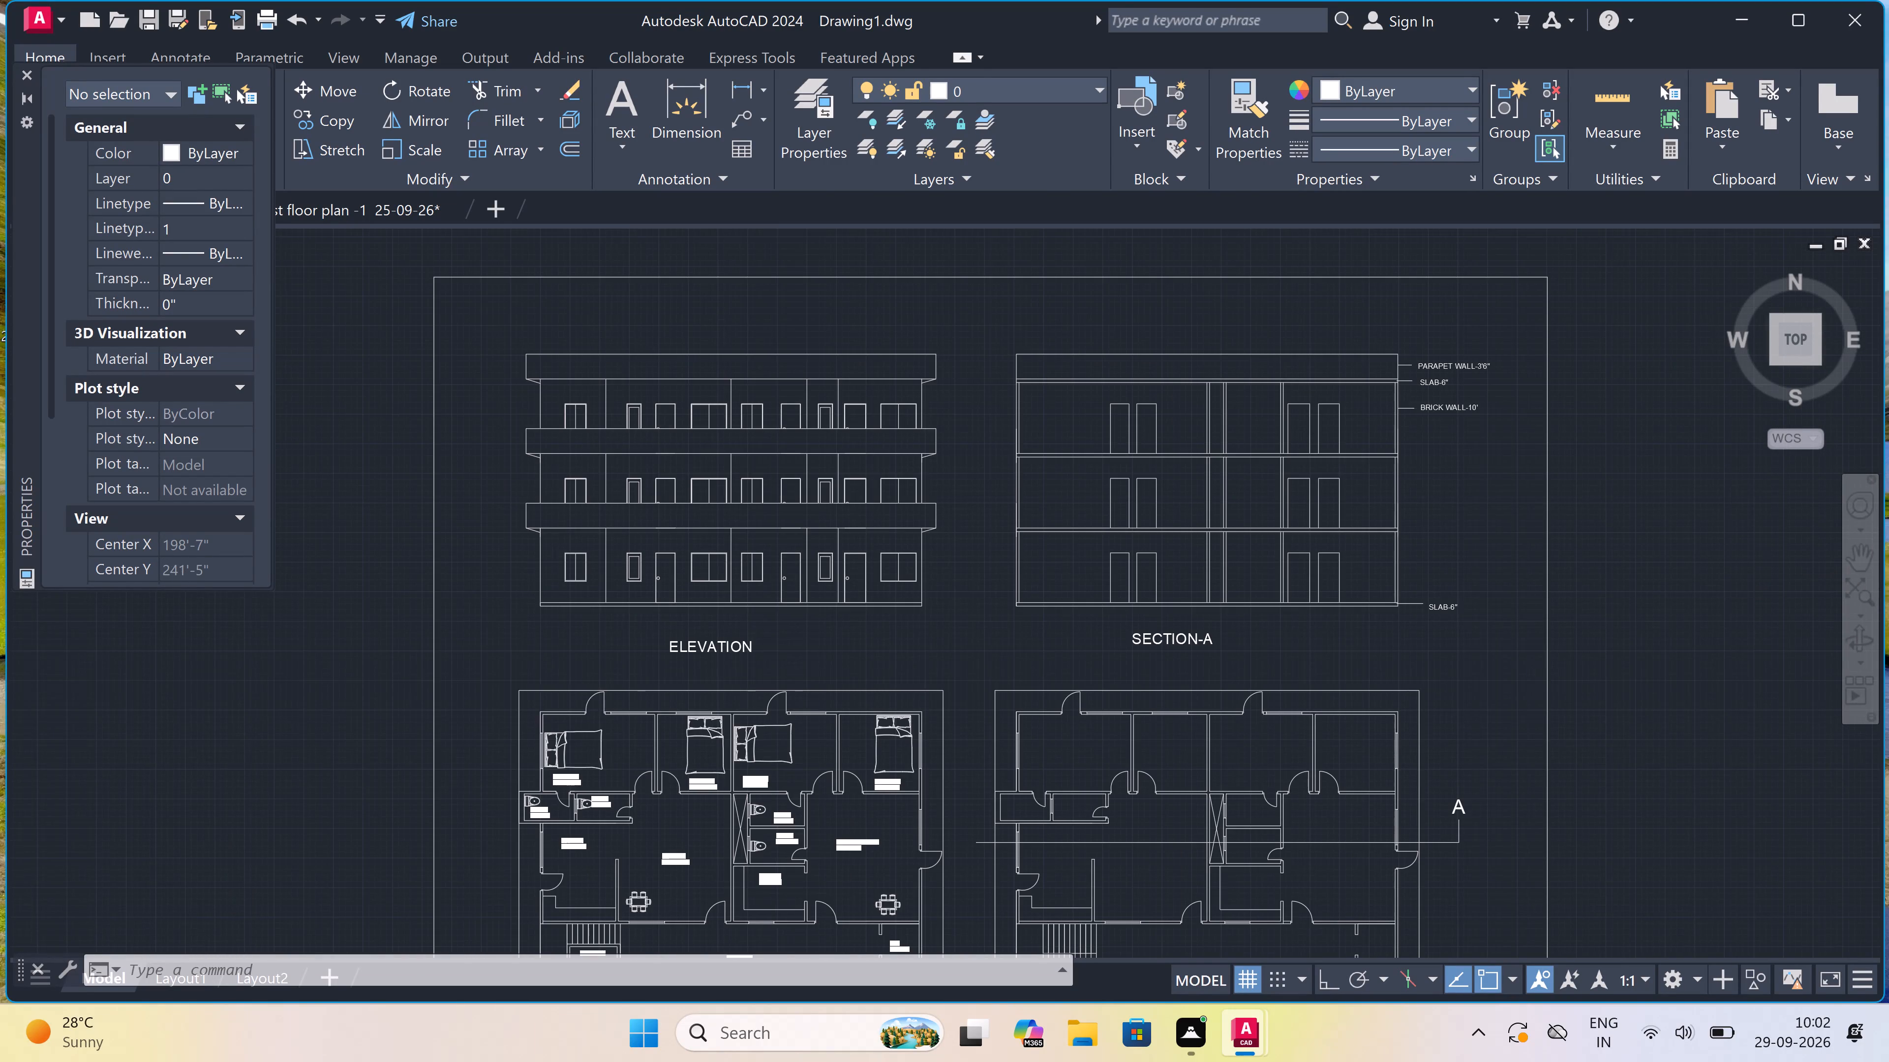
pyautogui.keyDown('ctrl'); pyautogui.scroll(-1, 752, 675); pyautogui.keyUp('ctrl')
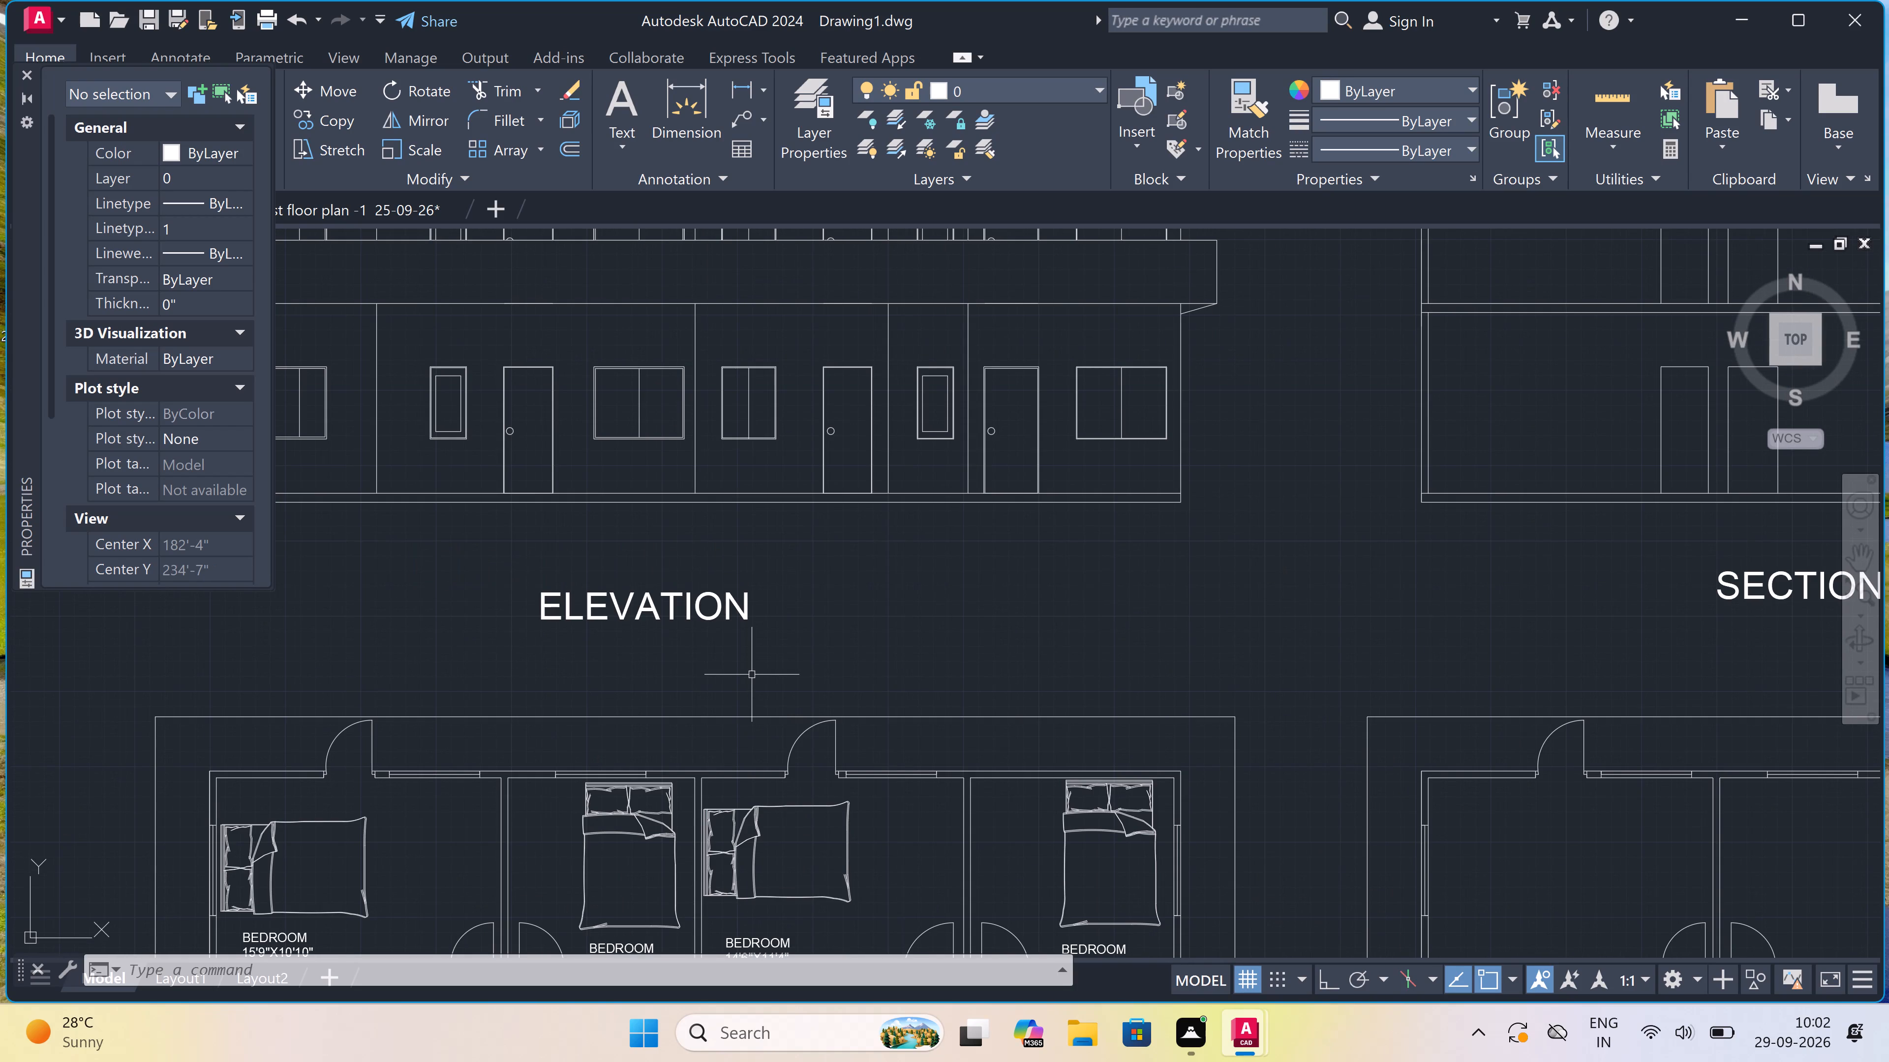
pyautogui.keyDown('ctrl'); pyautogui.scroll(-1, 752, 675); pyautogui.keyUp('ctrl')
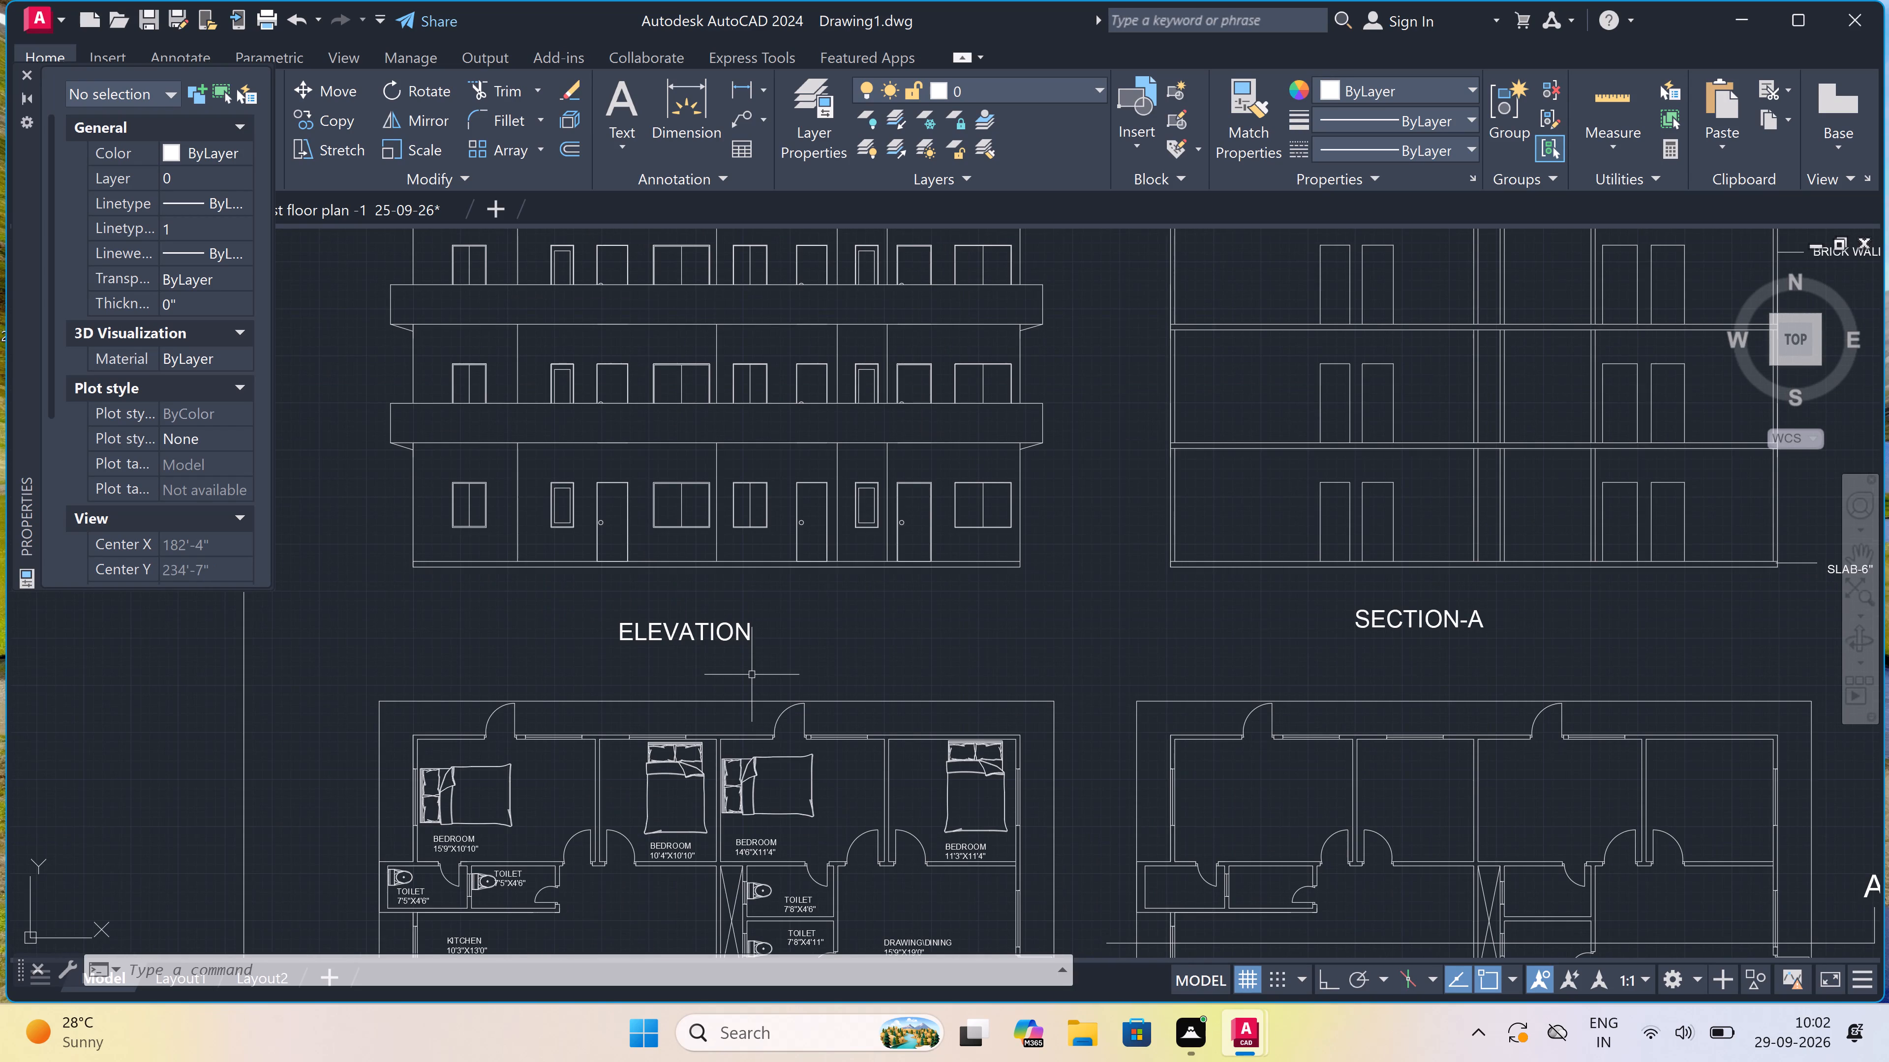
pyautogui.click(751, 675)
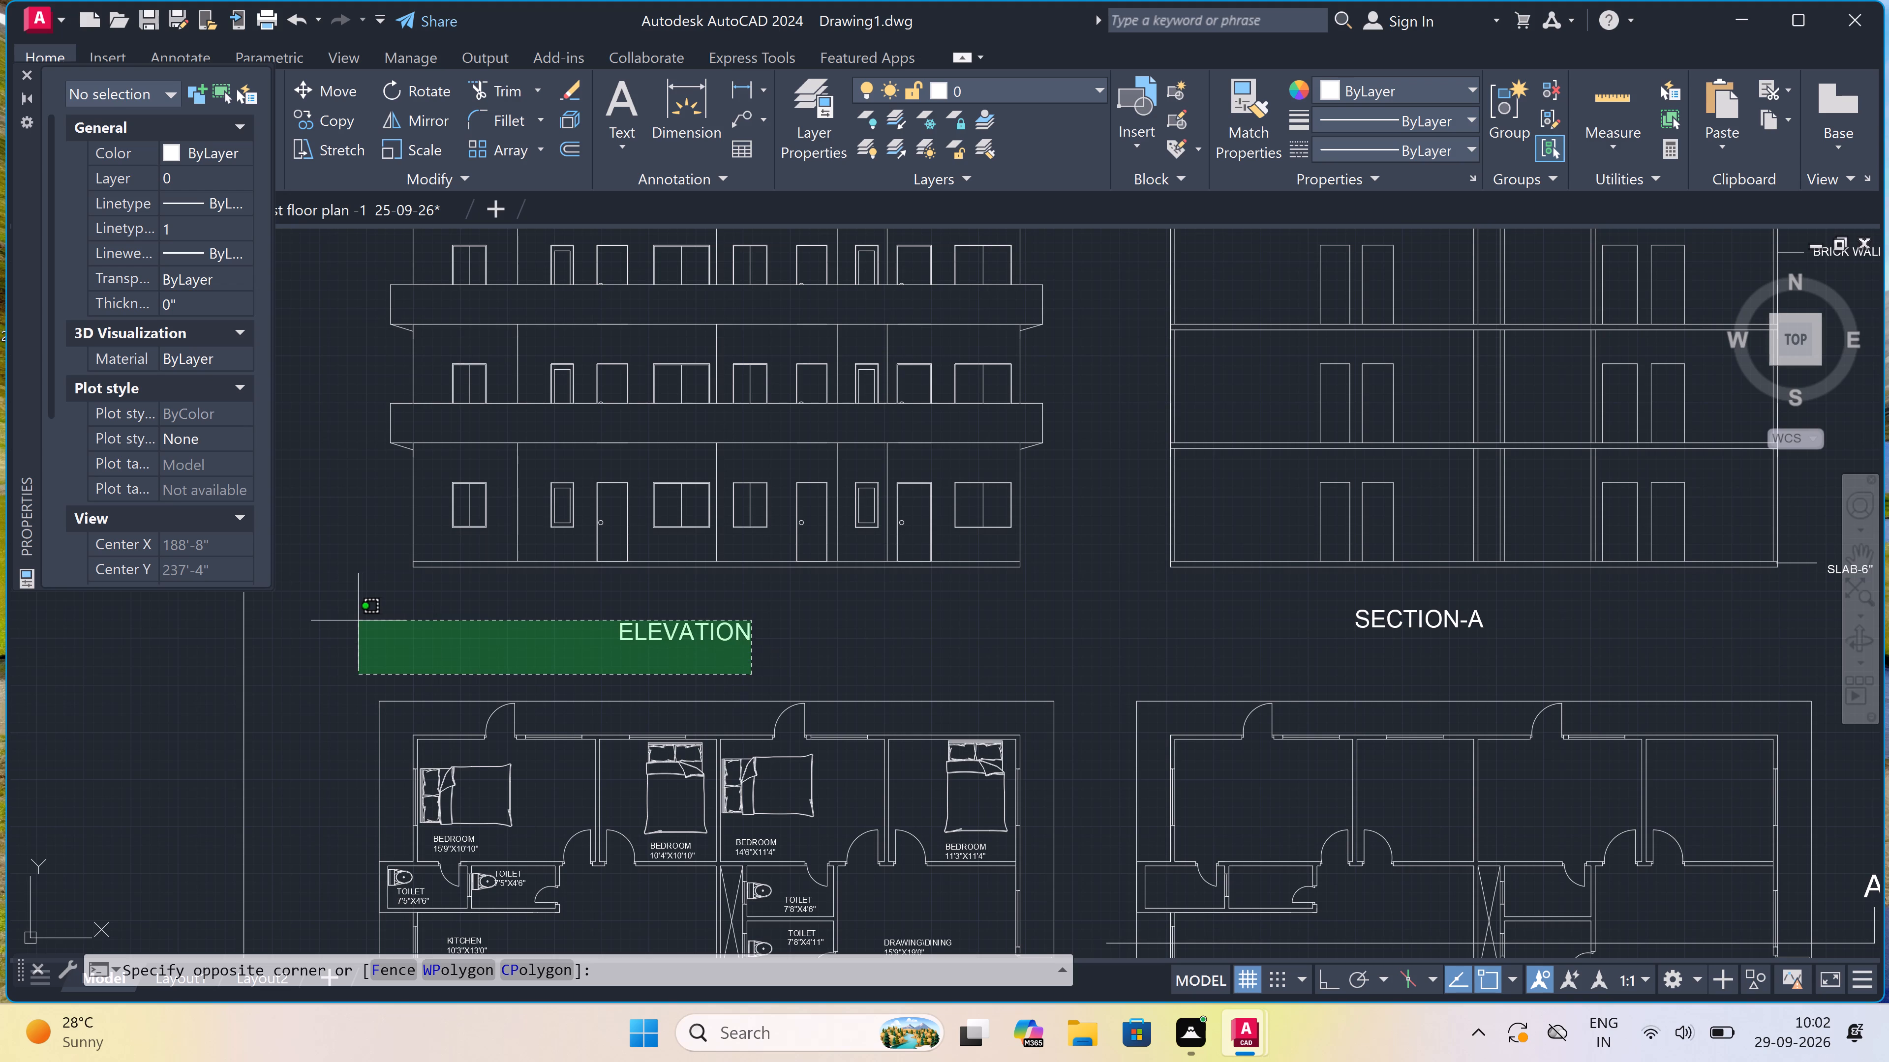
pyautogui.press('Escape')
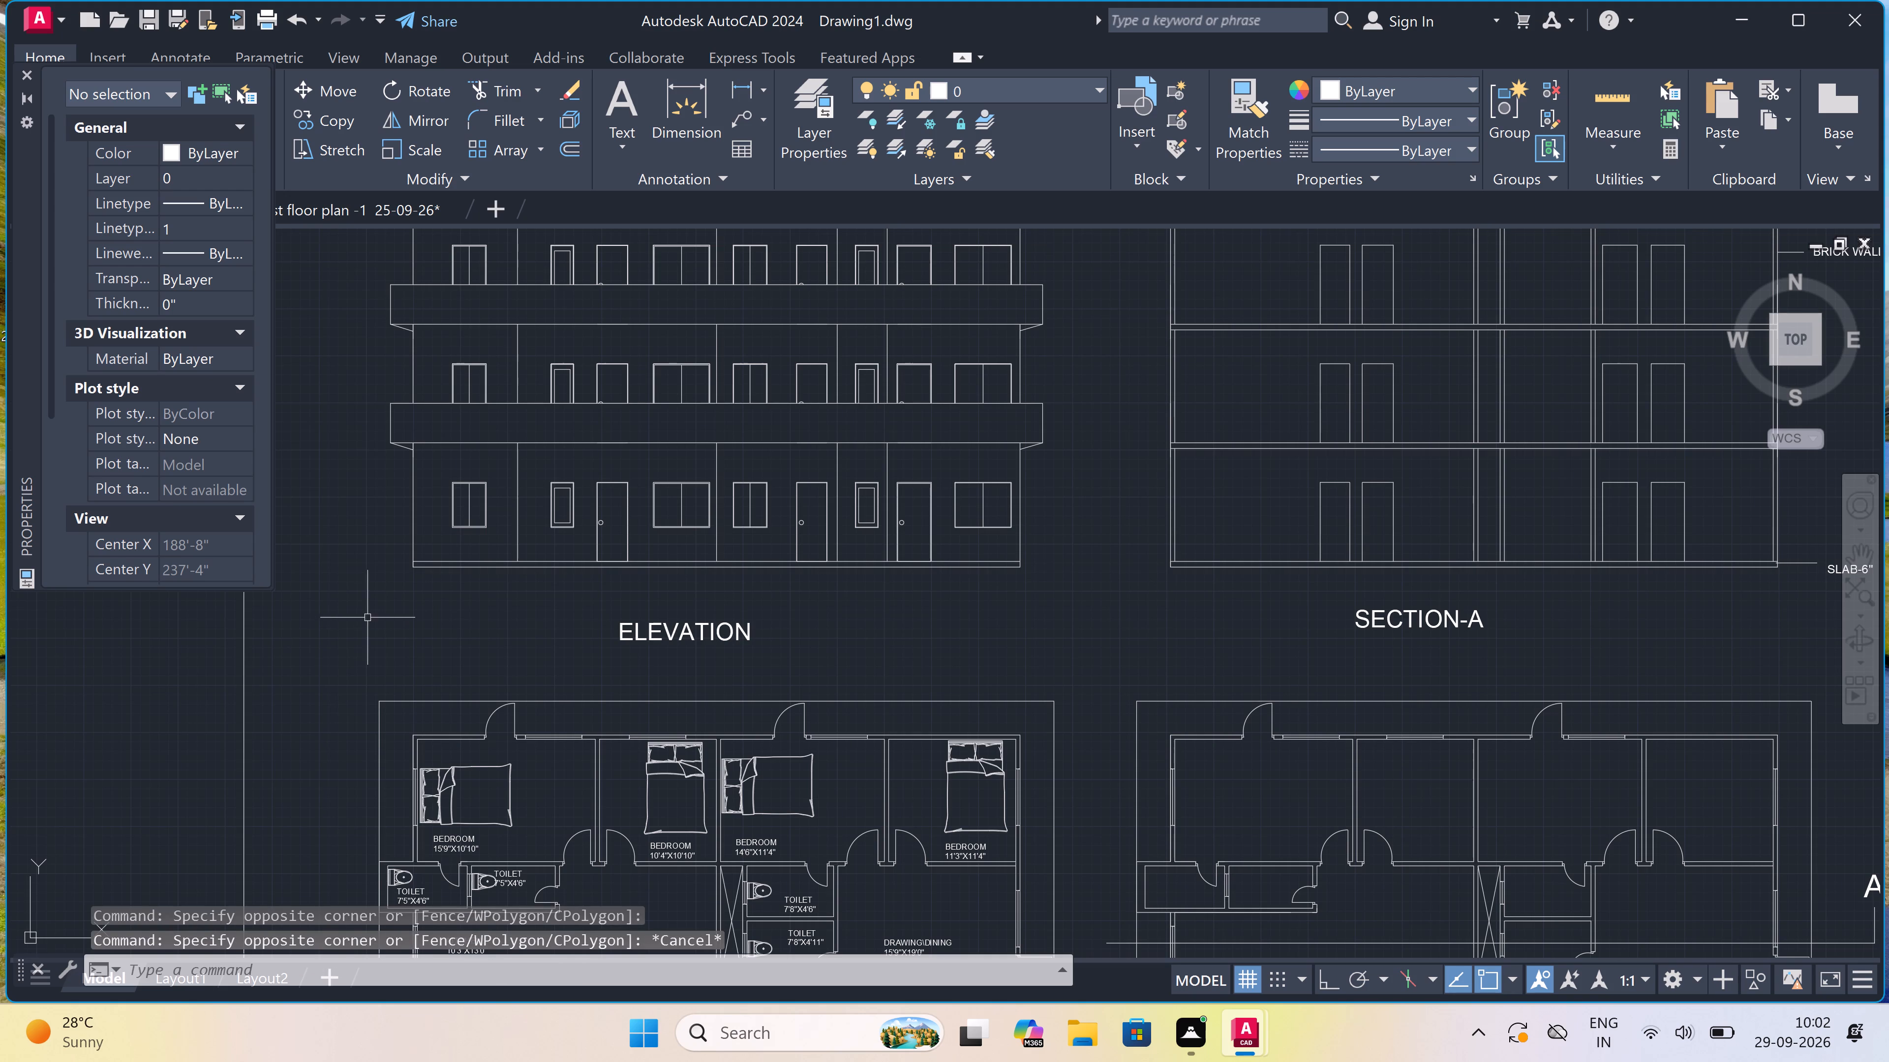
pyautogui.keyDown('ctrl'); pyautogui.scroll(-4, 636, 649); pyautogui.keyUp('ctrl')
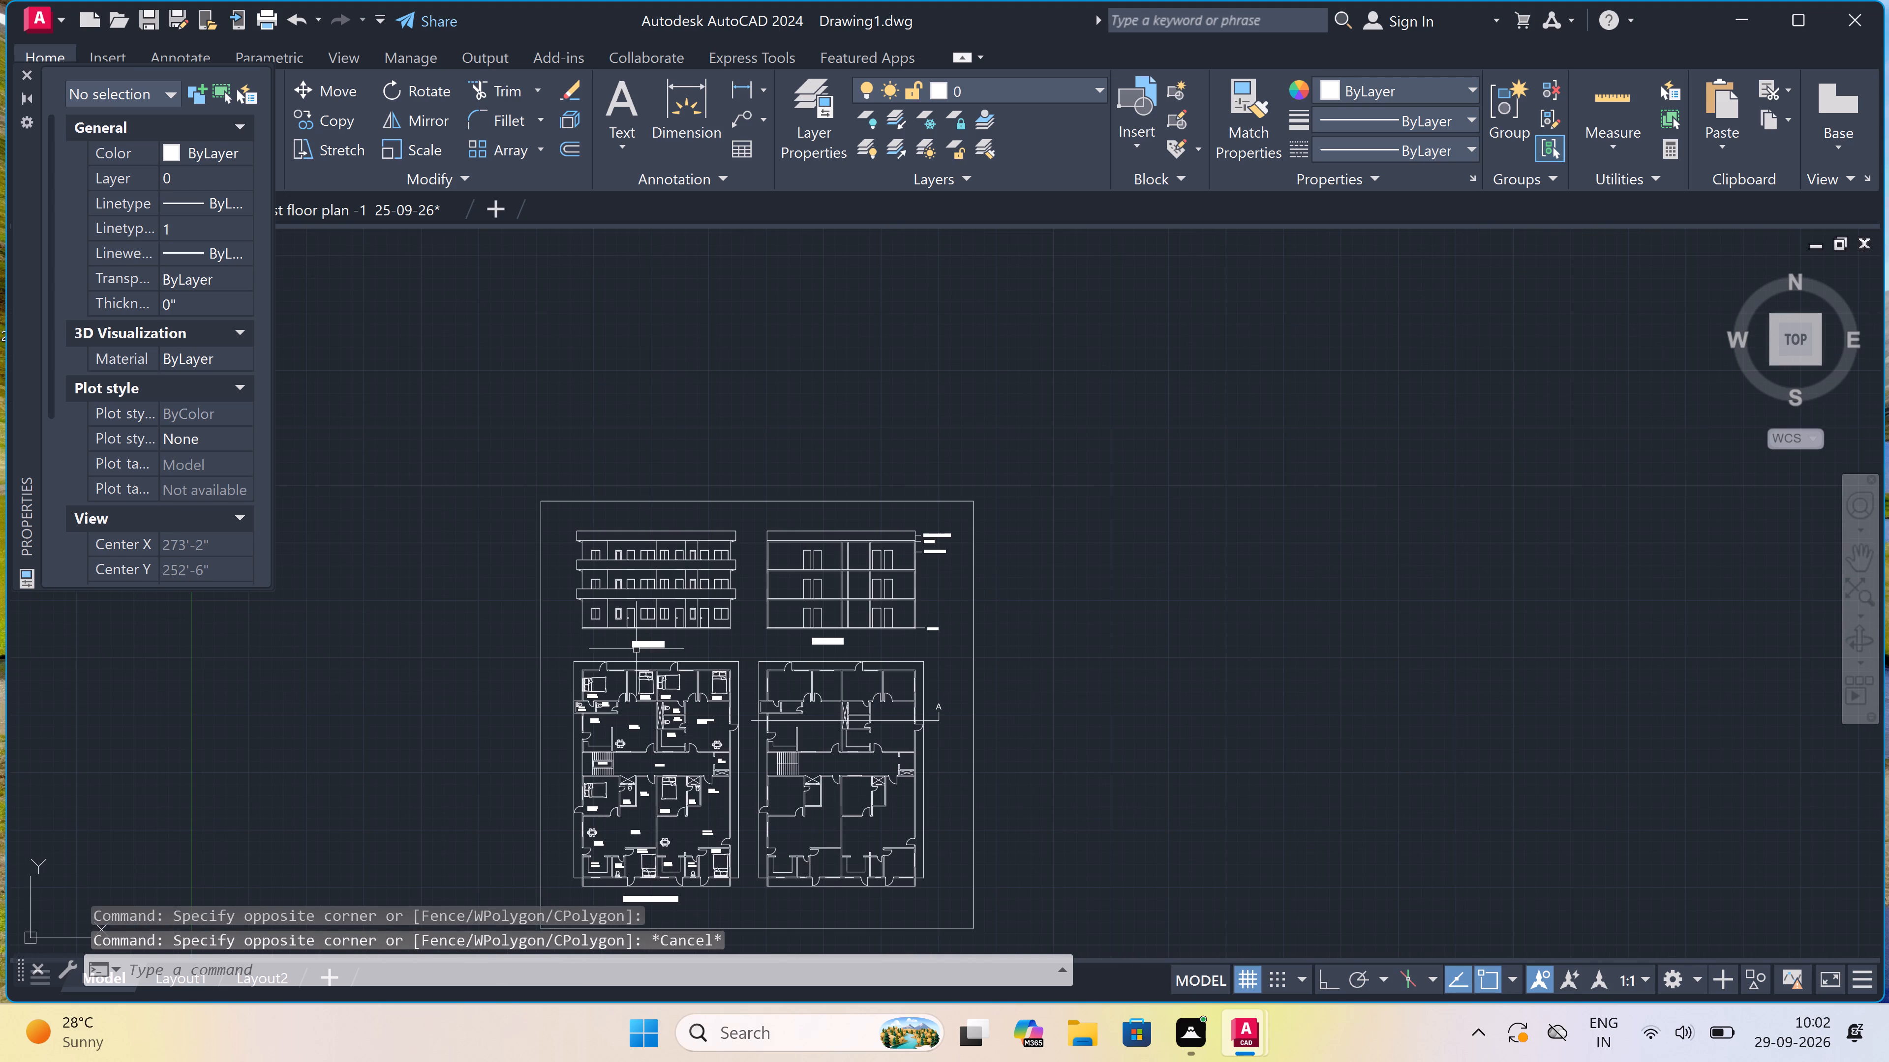
pyautogui.scroll(5, 636, 649)
pyautogui.keyDown('ctrl'); pyautogui.scroll(-3, 636, 649); pyautogui.keyUp('ctrl')
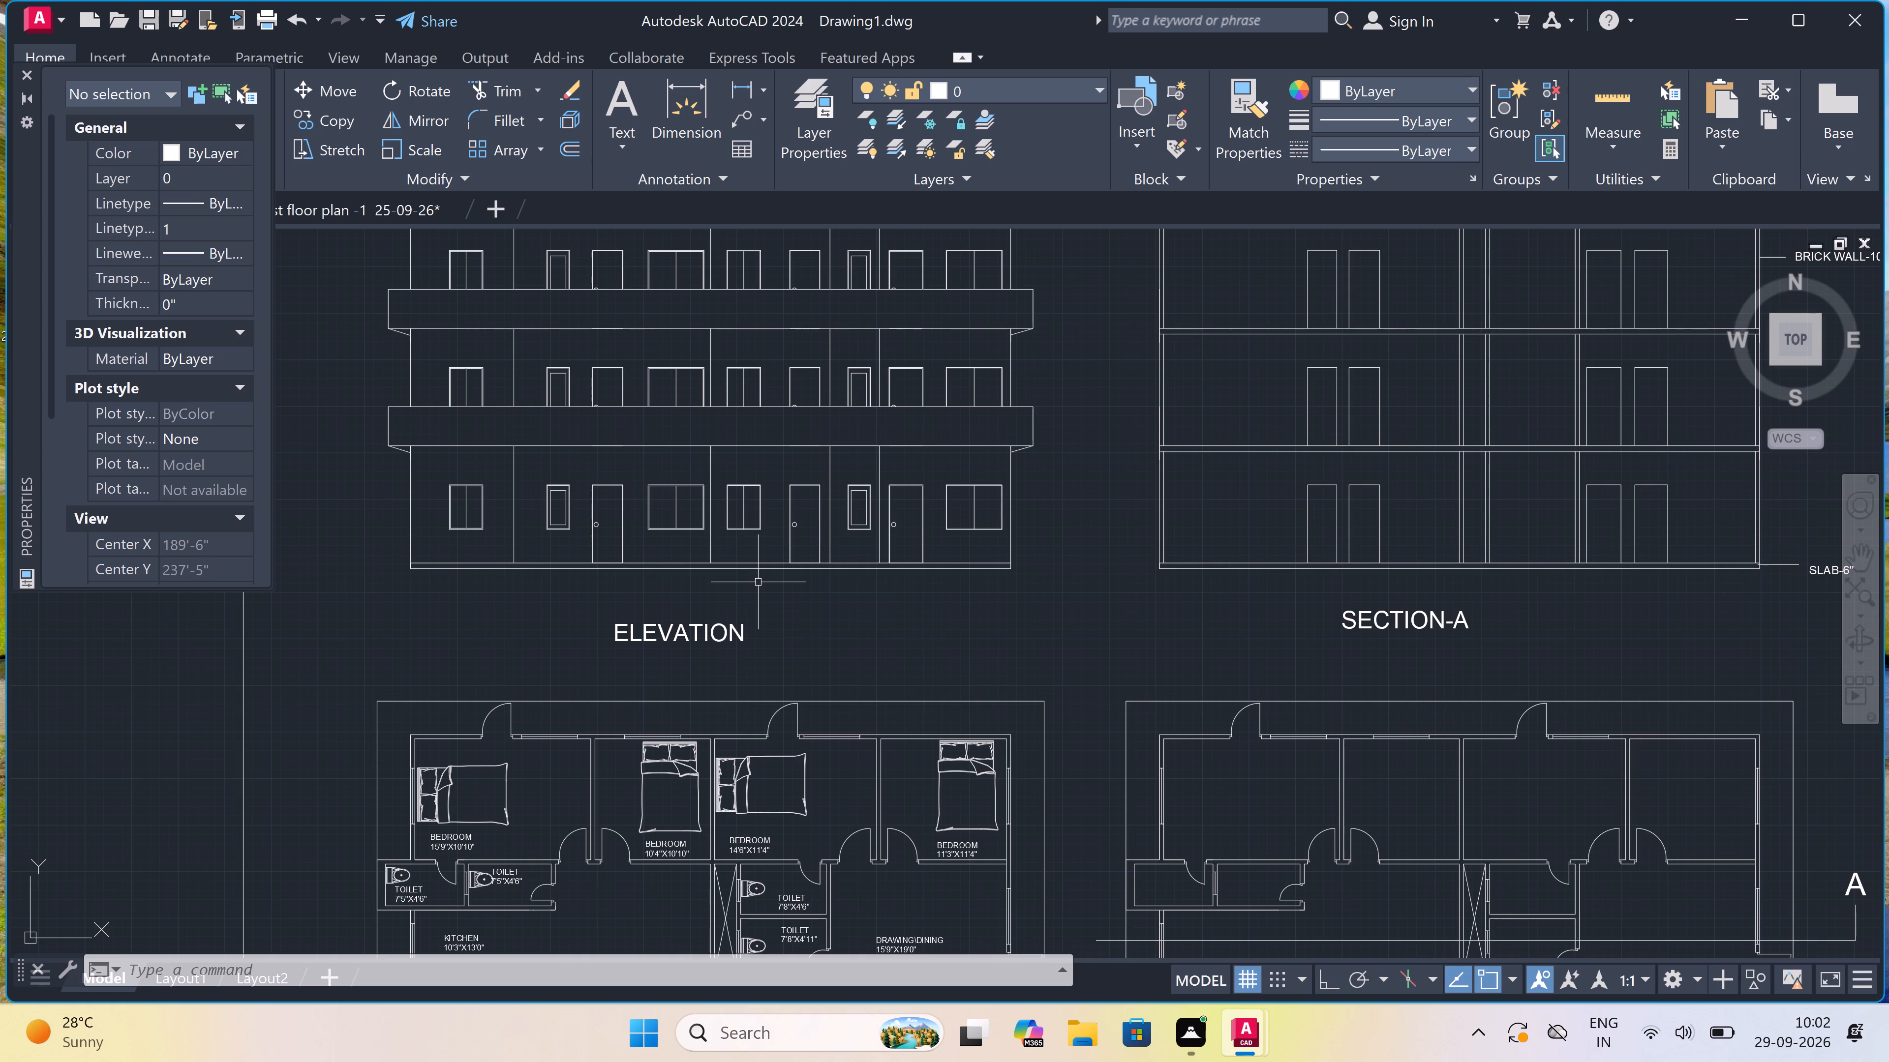
pyautogui.keyDown('ctrl'); pyautogui.scroll(-3, 758, 582); pyautogui.keyUp('ctrl')
pyautogui.keyDown('ctrl'); pyautogui.scroll(1, 758, 582); pyautogui.keyUp('ctrl')
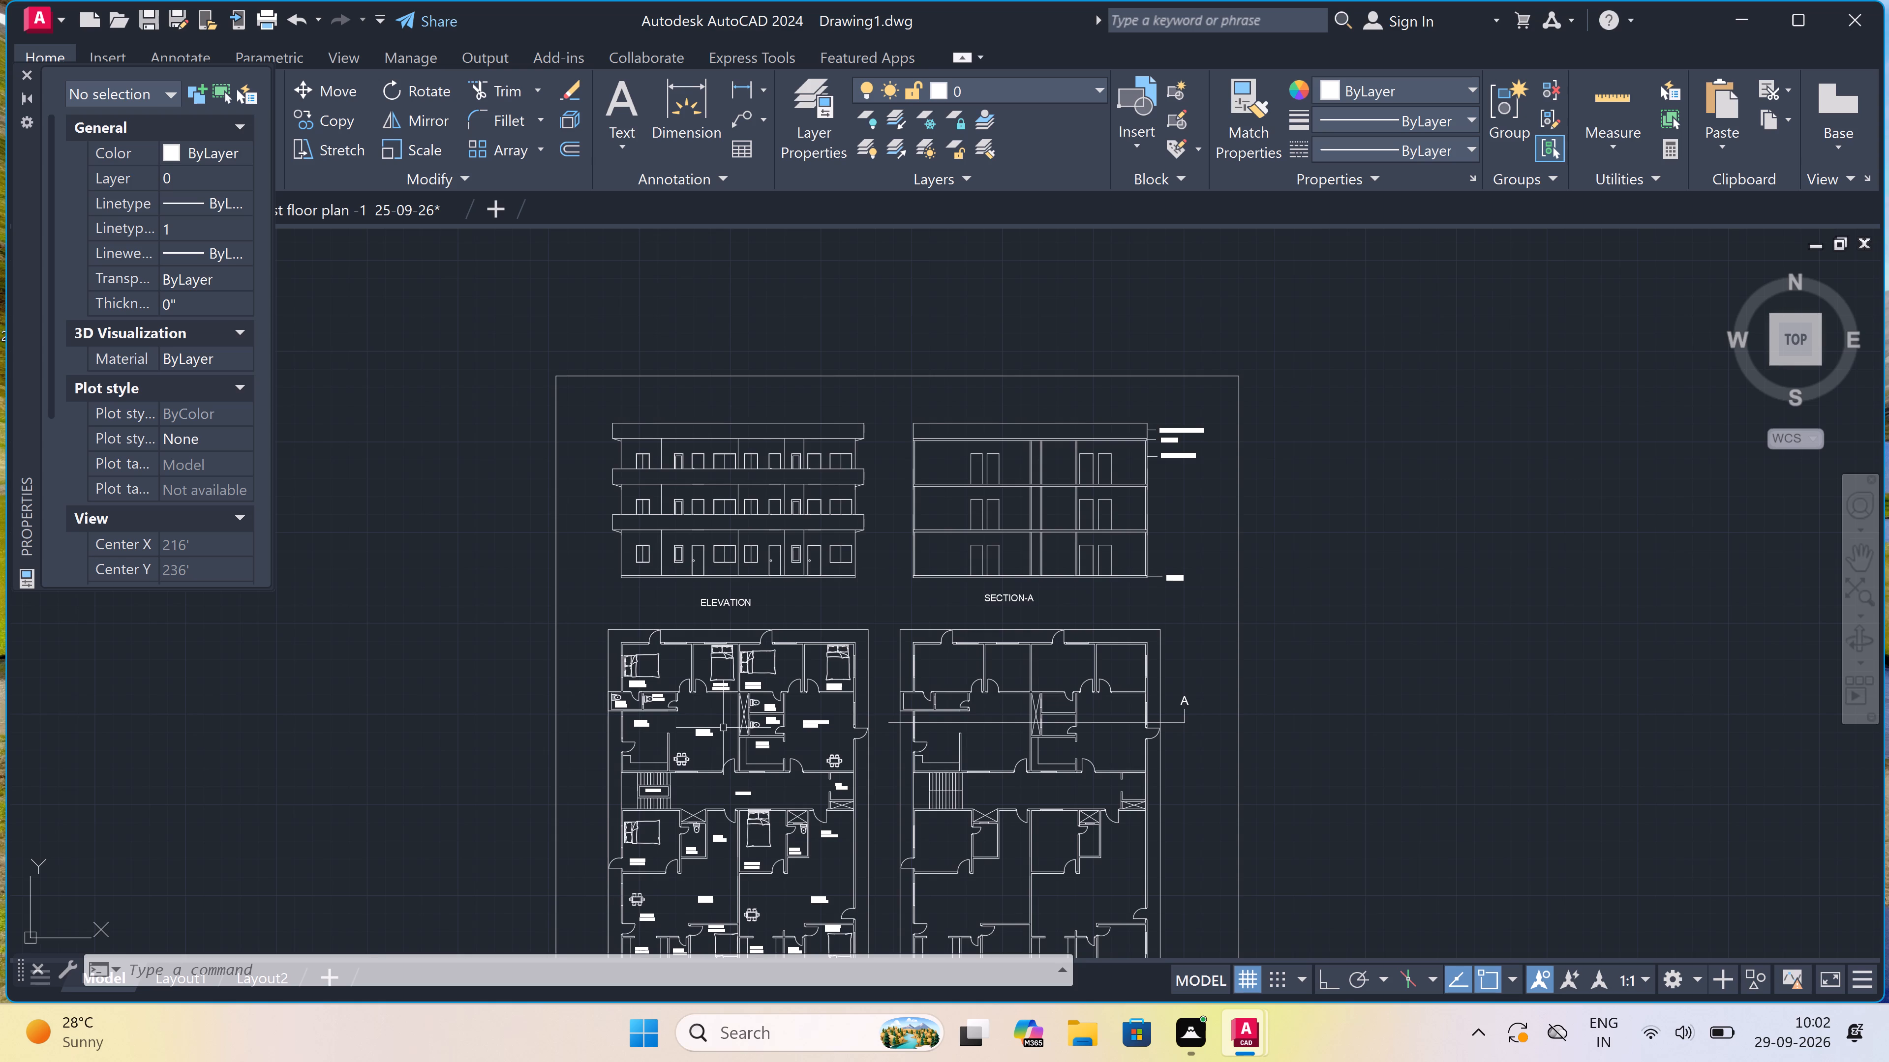
# Examine the upper half of the first floor plan around the bedrooms, toilets, kitchens and drawing rooms, along with the whole sheet.
pyautogui.keyDown('ctrl'); pyautogui.scroll(3, 723, 728); pyautogui.keyUp('ctrl')
pyautogui.keyDown('ctrl'); pyautogui.scroll(-4, 723, 728); pyautogui.keyUp('ctrl')
pyautogui.keyDown('ctrl'); pyautogui.scroll(3, 723, 728); pyautogui.keyUp('ctrl')
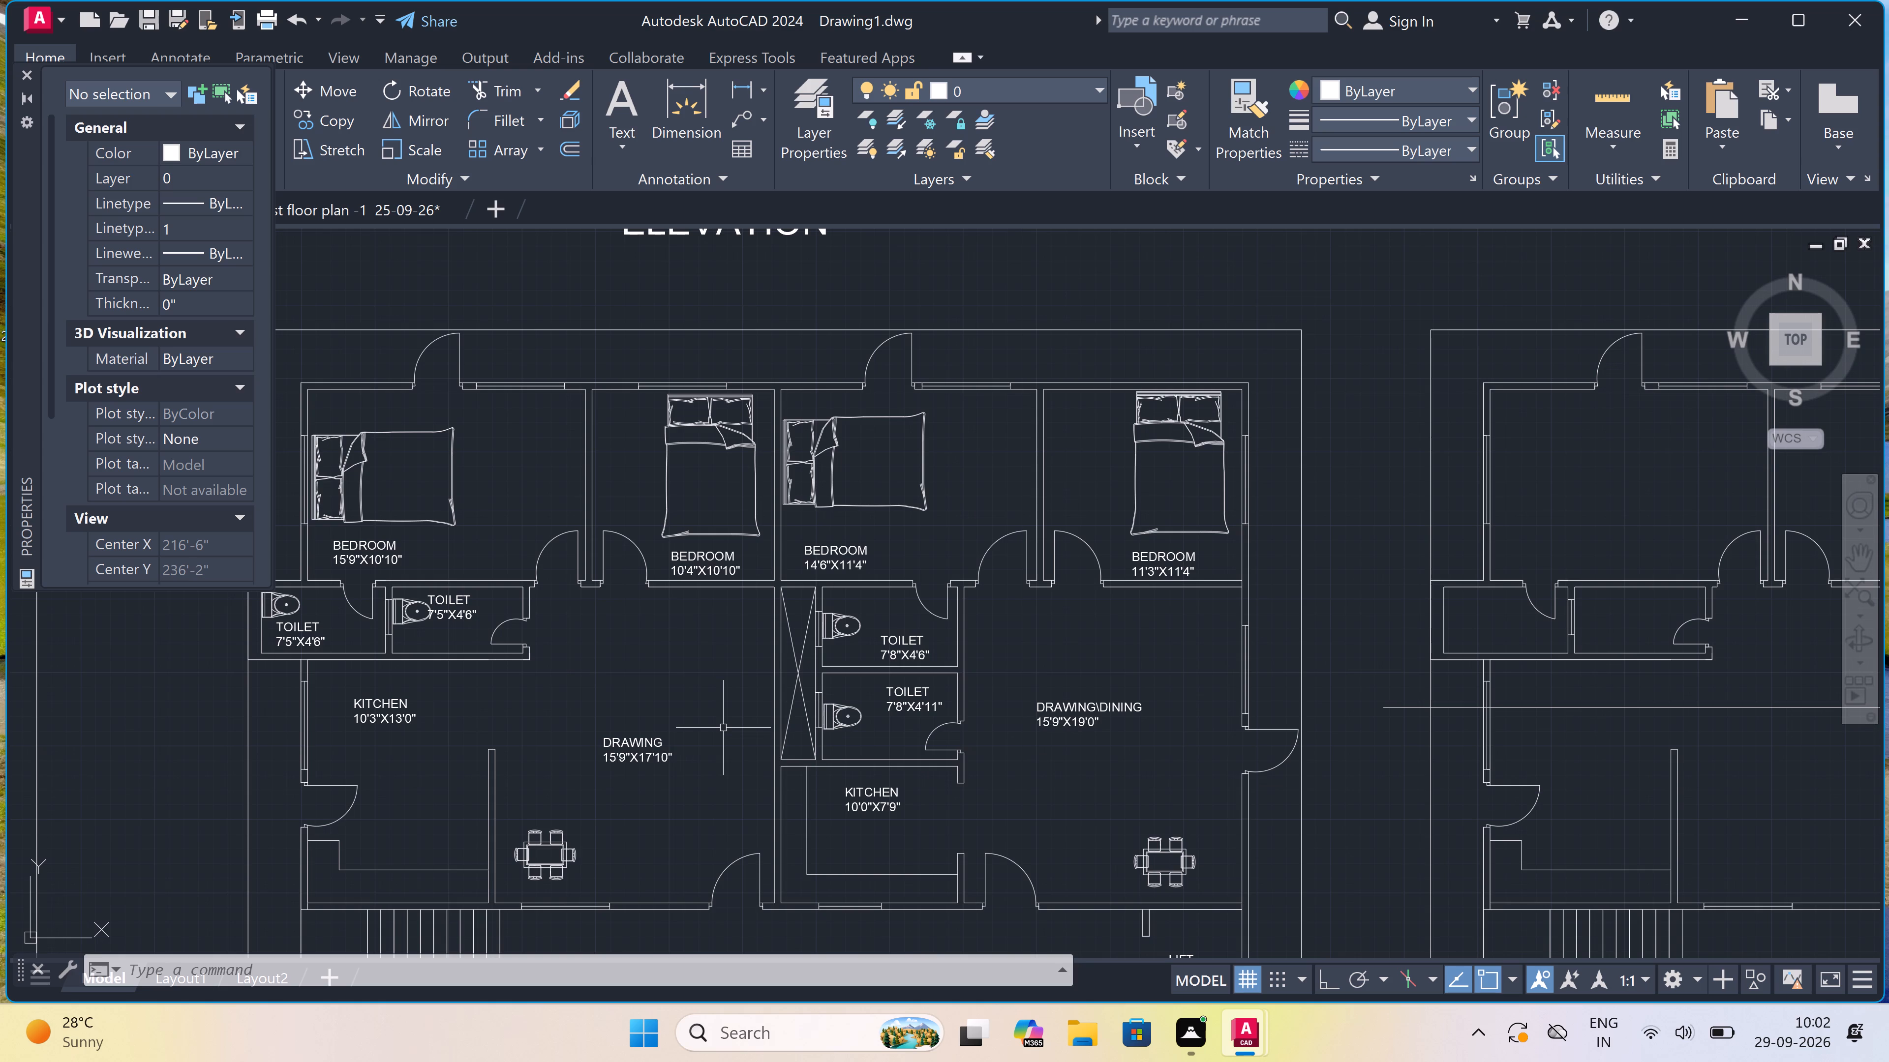
pyautogui.keyDown('ctrl'); pyautogui.scroll(-4, 723, 728); pyautogui.keyUp('ctrl')
pyautogui.keyDown('ctrl'); pyautogui.scroll(2, 723, 728); pyautogui.keyUp('ctrl')
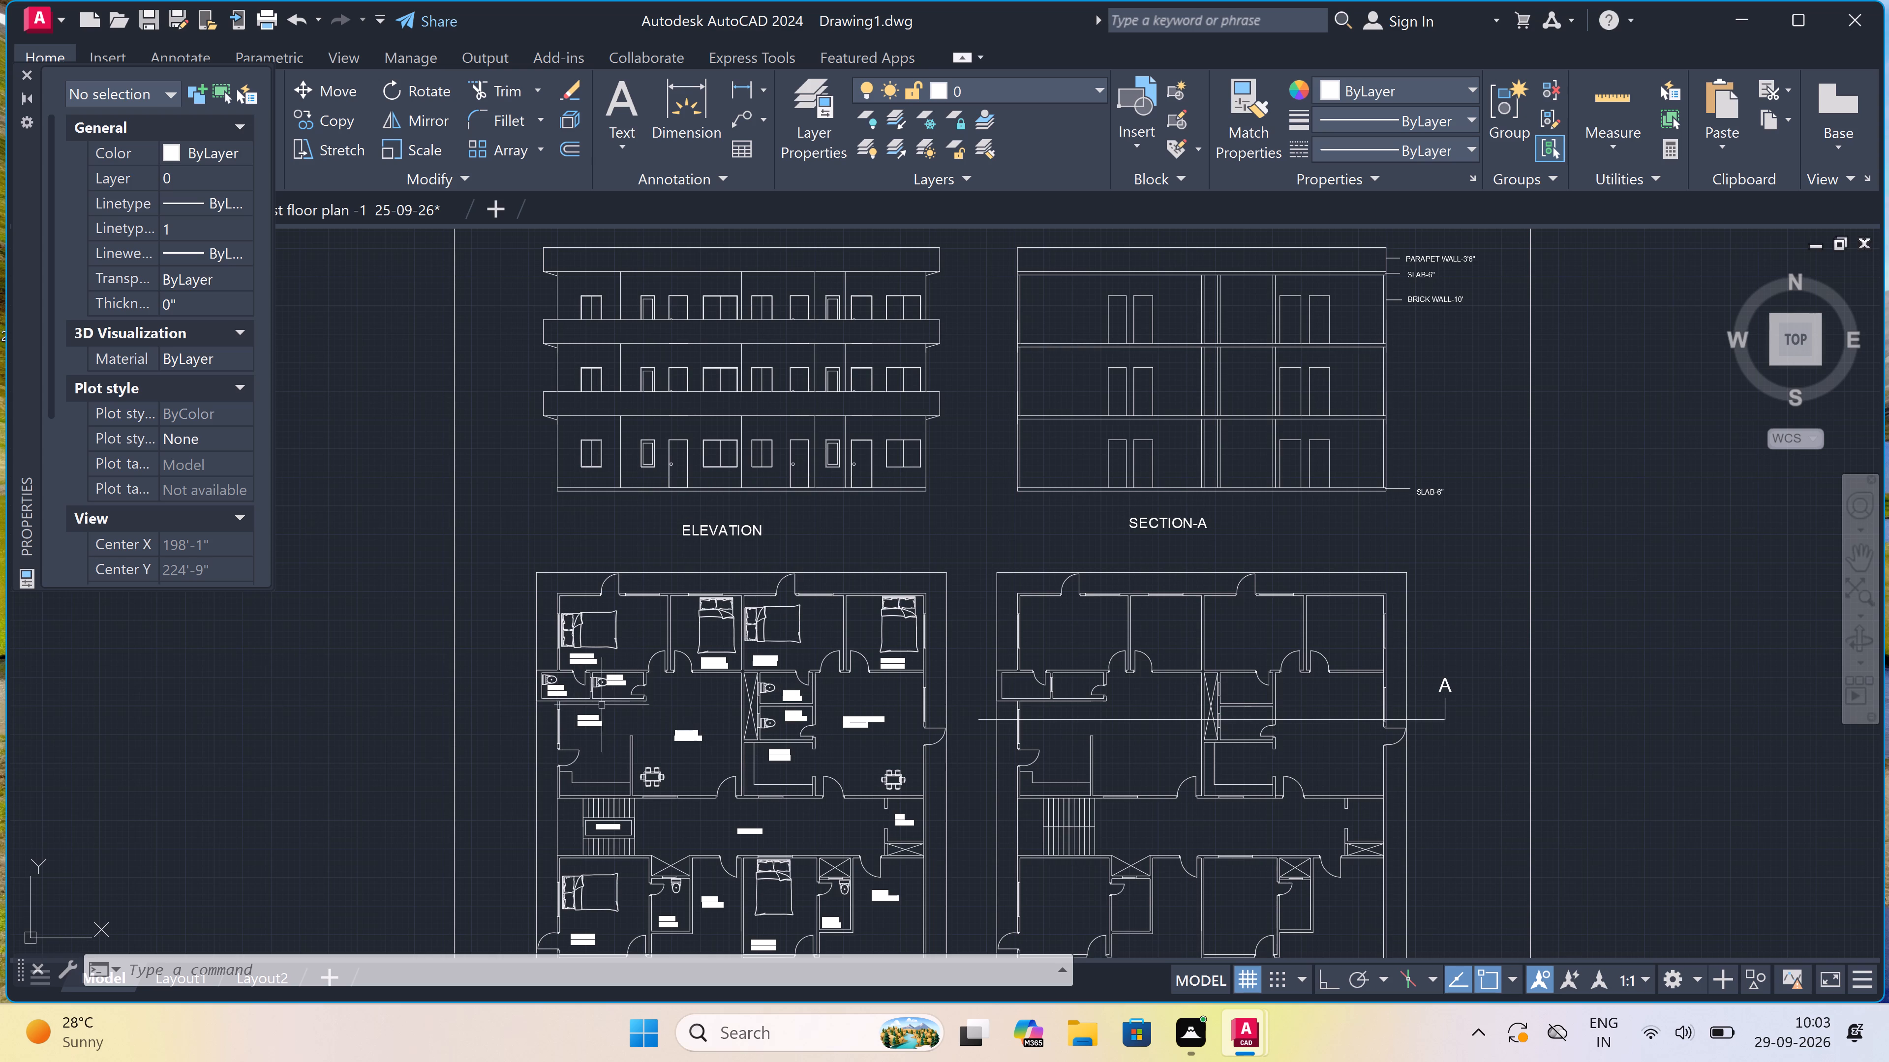
pyautogui.keyDown('ctrl'); pyautogui.scroll(-4, 738, 629); pyautogui.keyUp('ctrl')
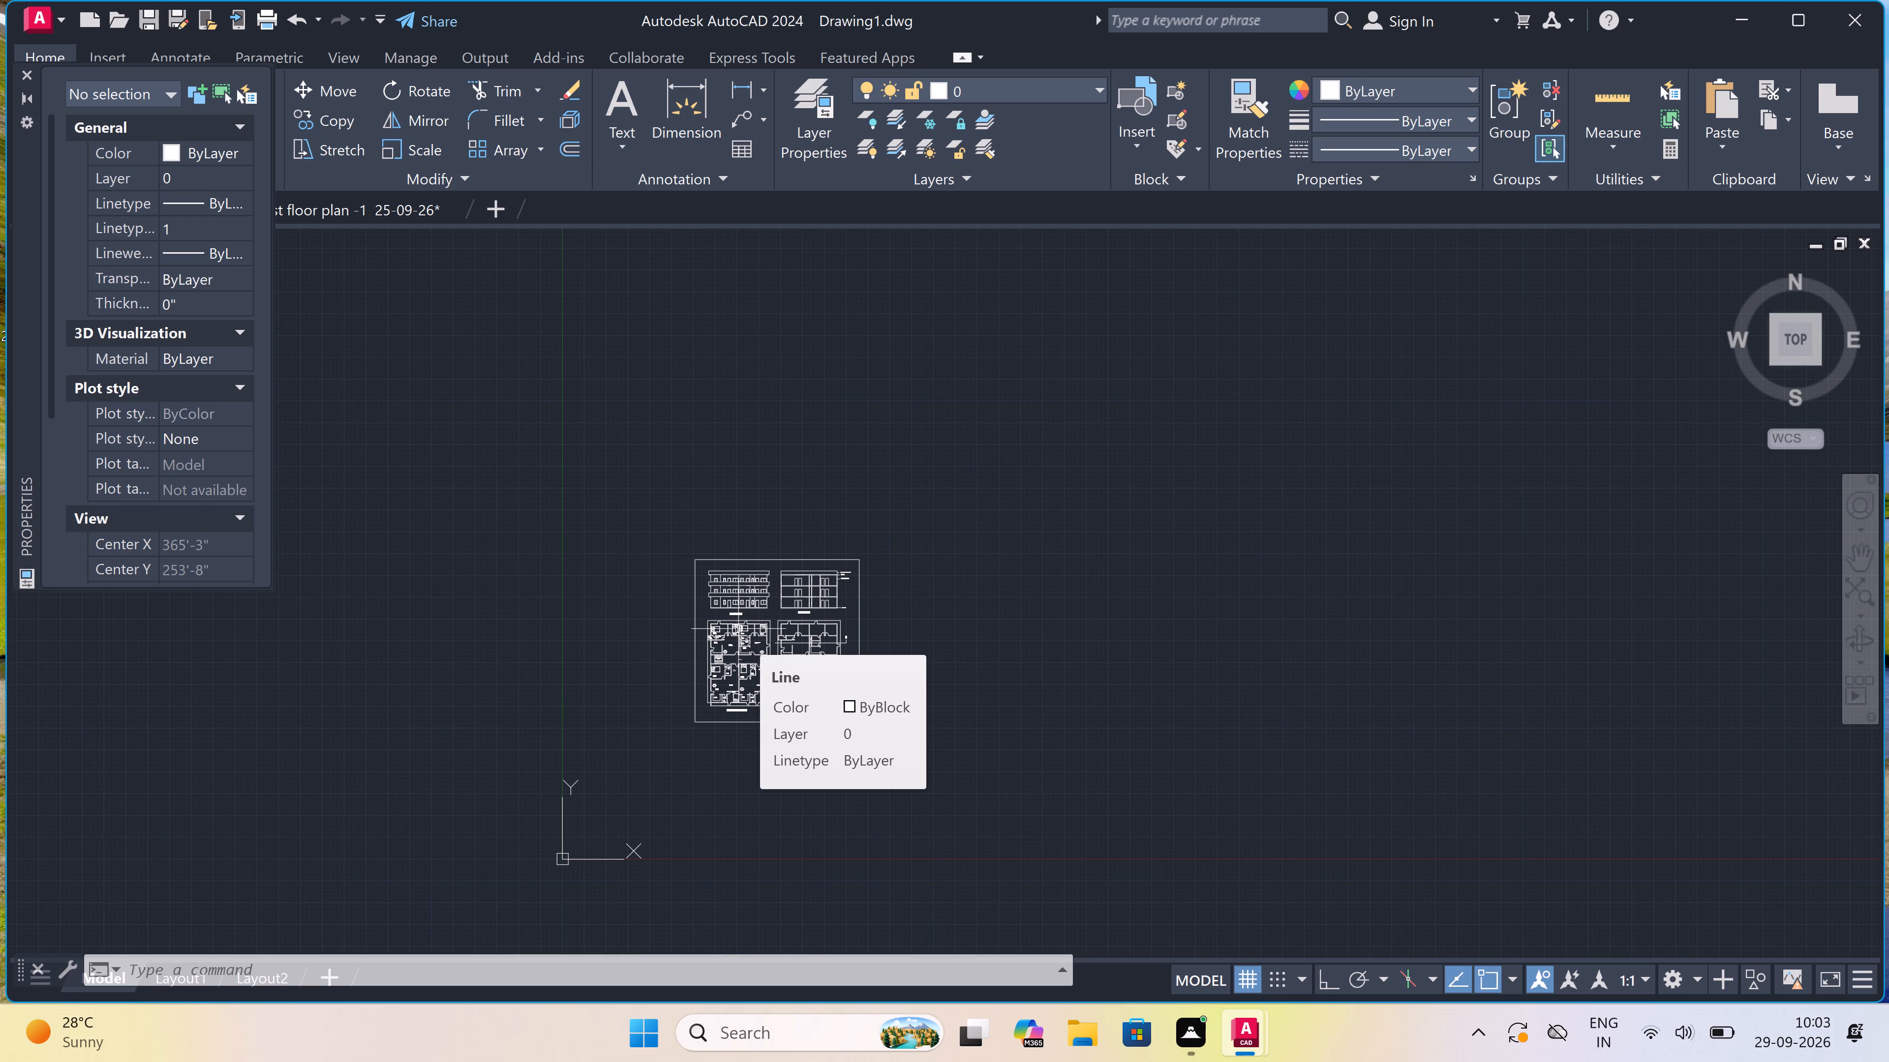
pyautogui.keyDown('ctrl'); pyautogui.scroll(-1, 738, 629); pyautogui.keyUp('ctrl')
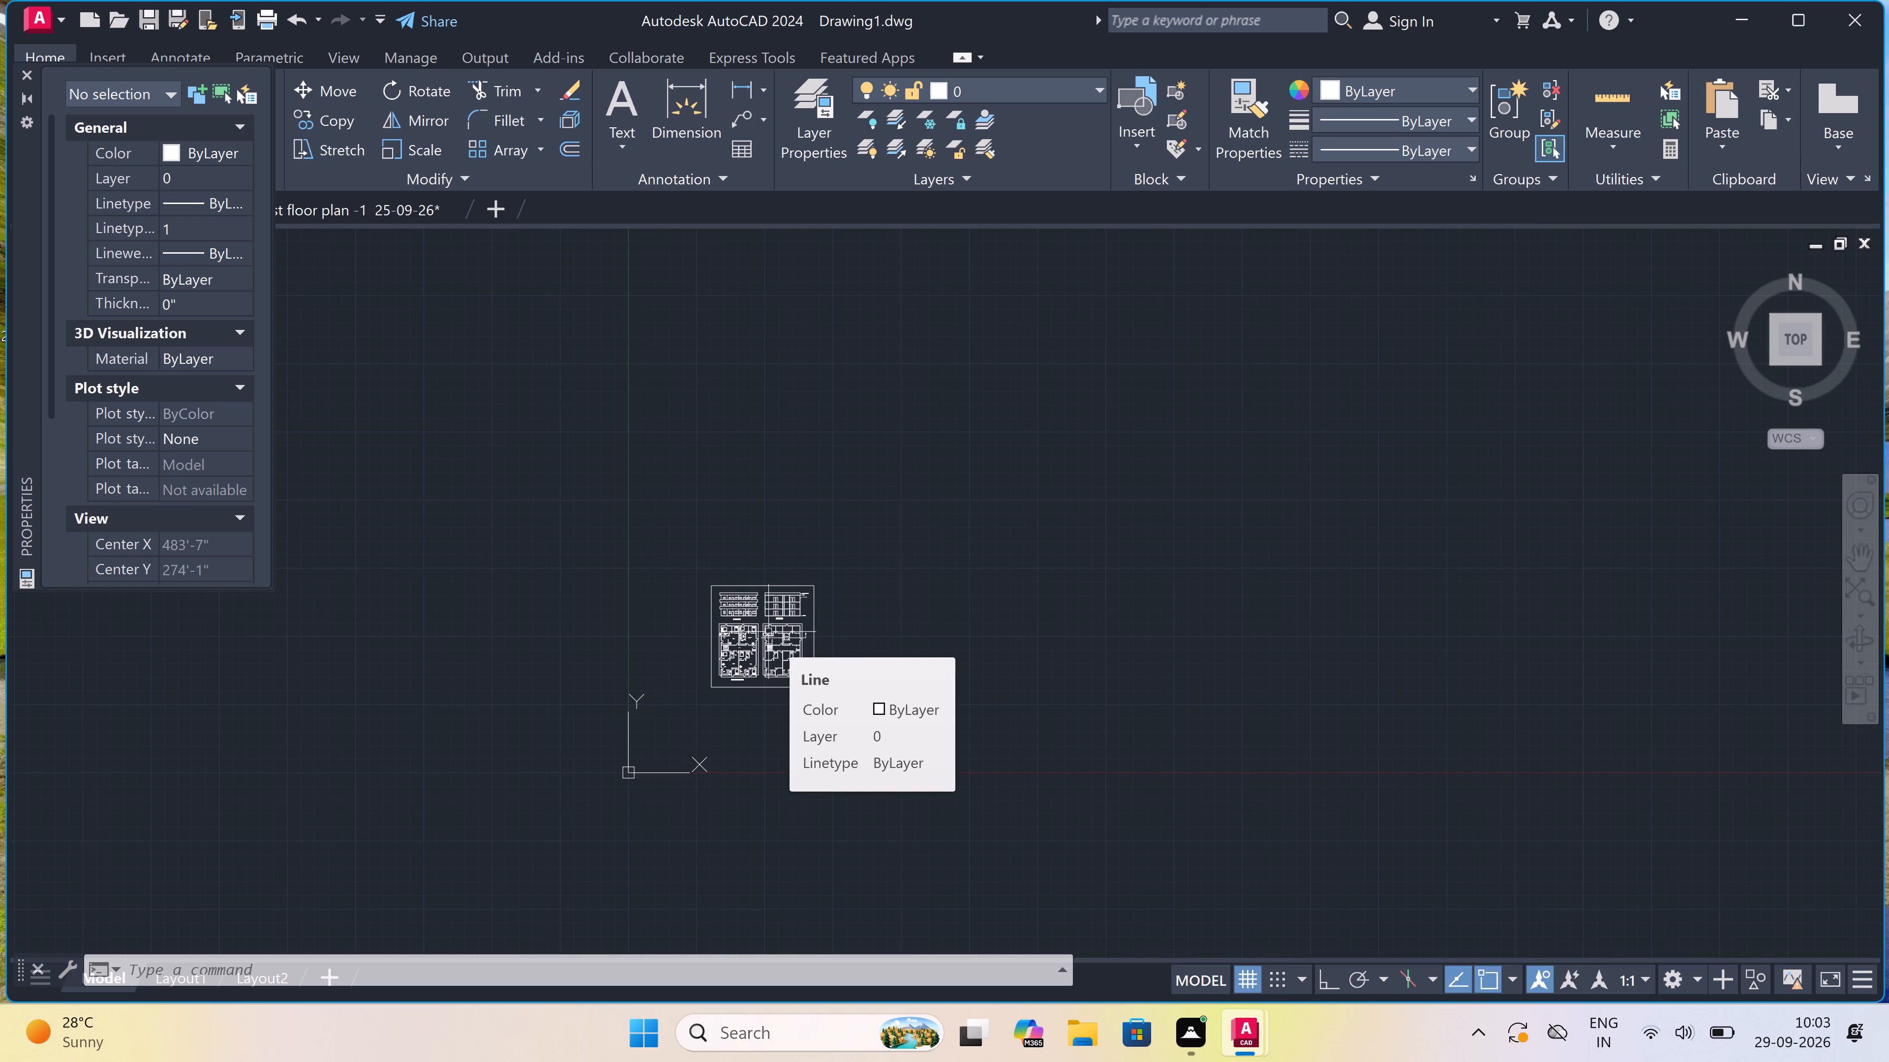
# Examine the unlabelled floor plan with section line A and the SECTION-A title above it, along with the whole sheet.
pyautogui.keyDown('ctrl'); pyautogui.scroll(3, 768, 632); pyautogui.keyUp('ctrl')
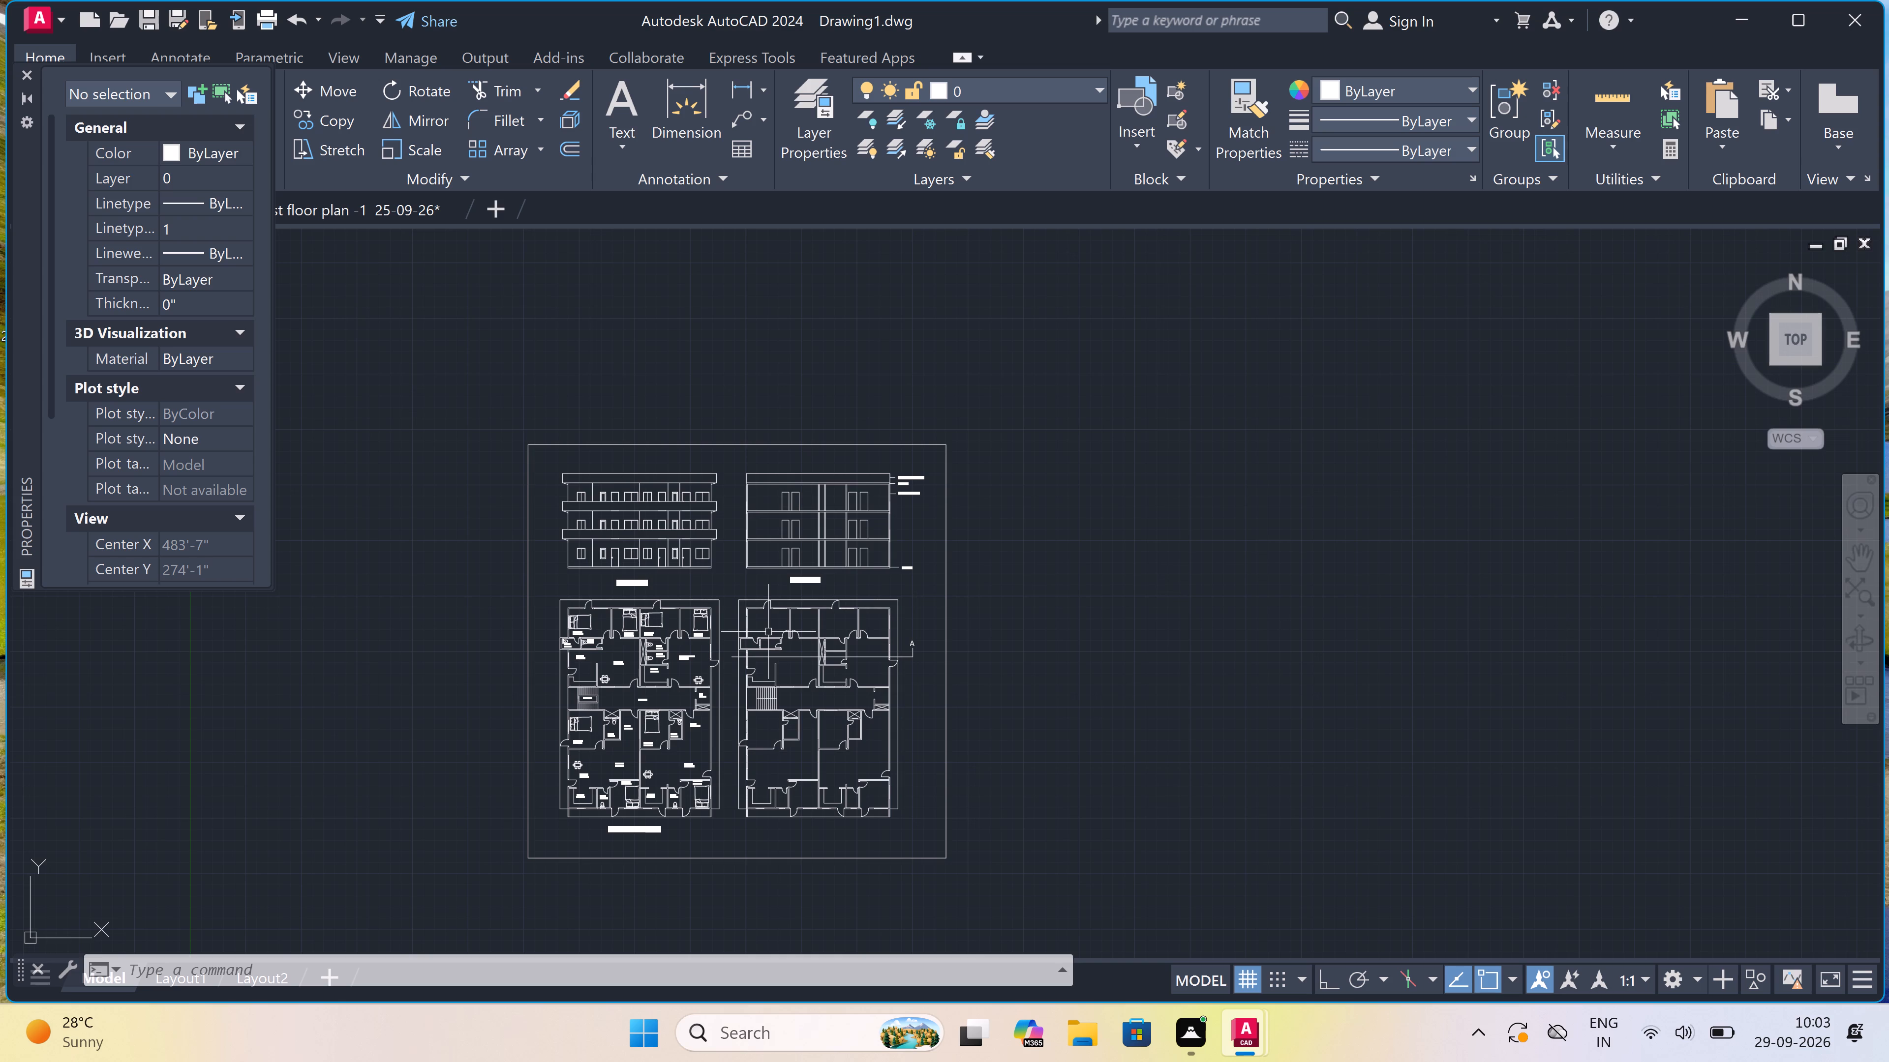
pyautogui.keyDown('ctrl'); pyautogui.scroll(-2, 768, 632); pyautogui.keyUp('ctrl')
pyautogui.keyDown('ctrl'); pyautogui.scroll(6, 768, 632); pyautogui.keyUp('ctrl')
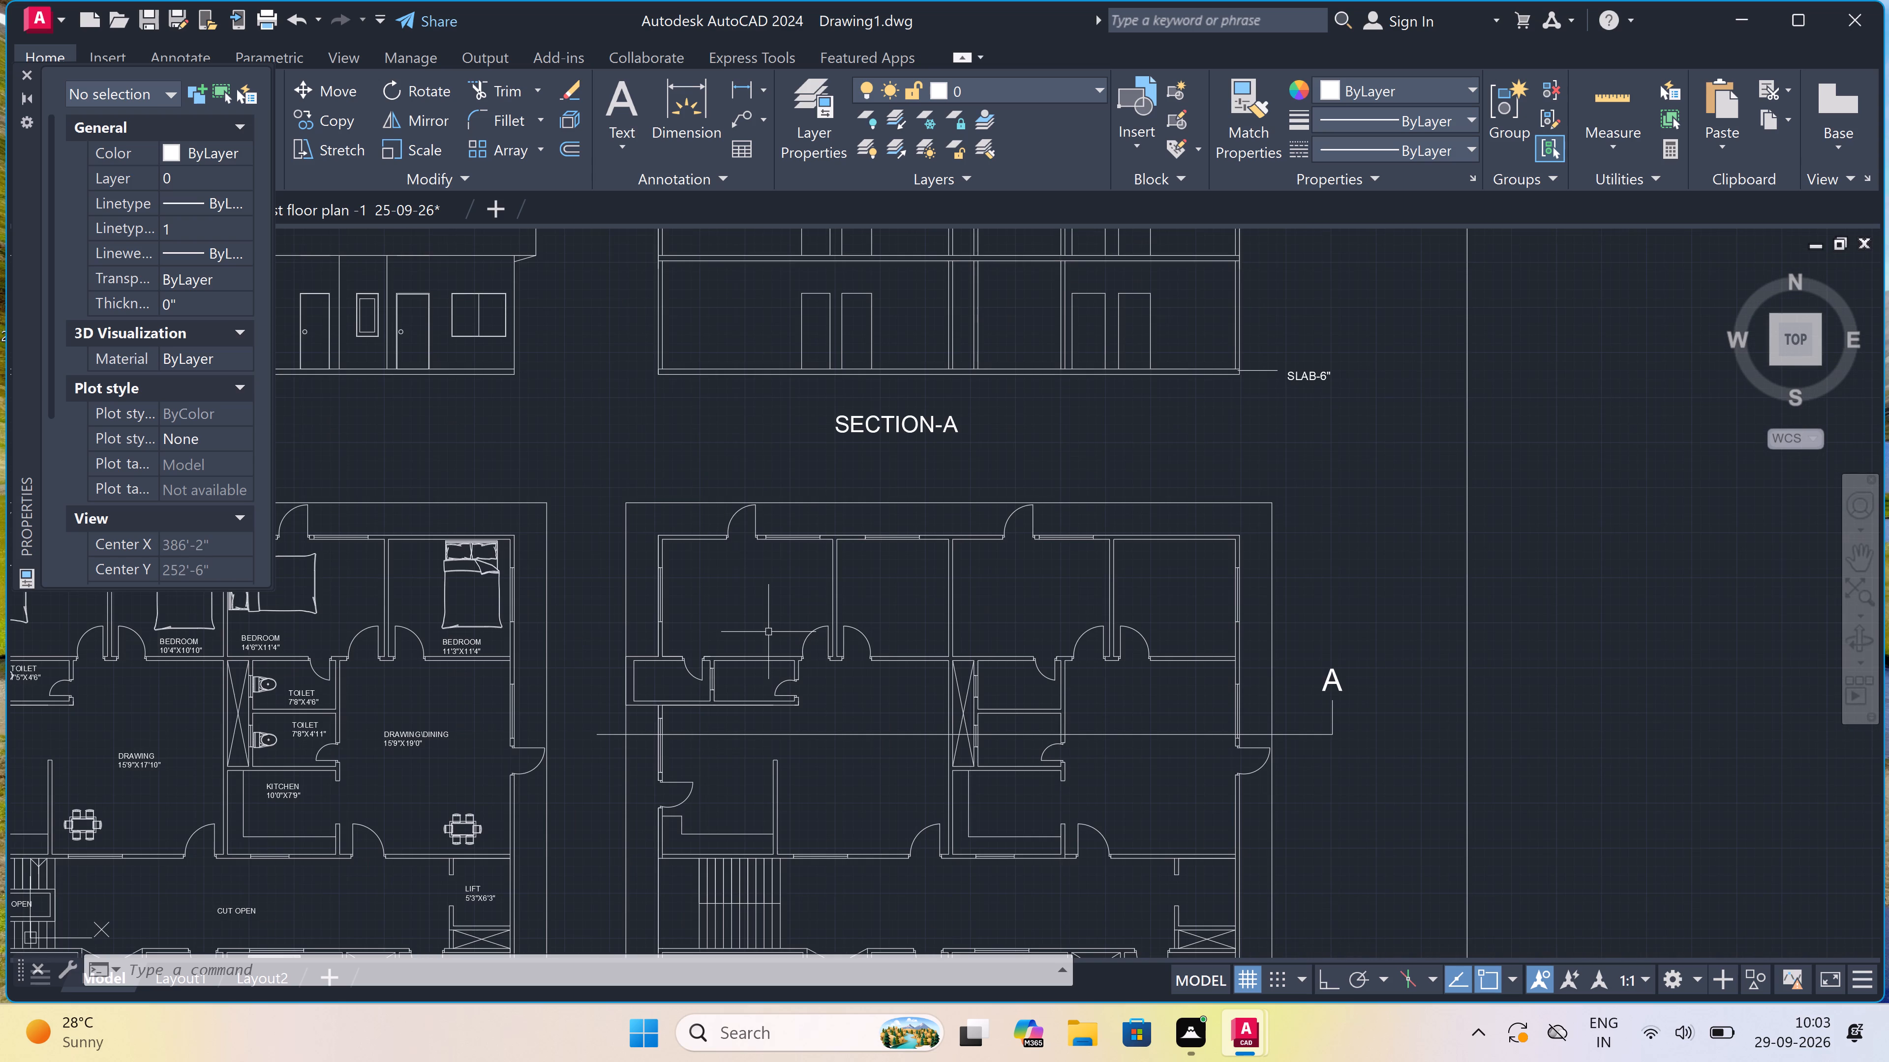
pyautogui.keyDown('ctrl'); pyautogui.scroll(-1, 768, 632); pyautogui.keyUp('ctrl')
pyautogui.keyDown('ctrl'); pyautogui.scroll(1, 768, 632); pyautogui.keyUp('ctrl')
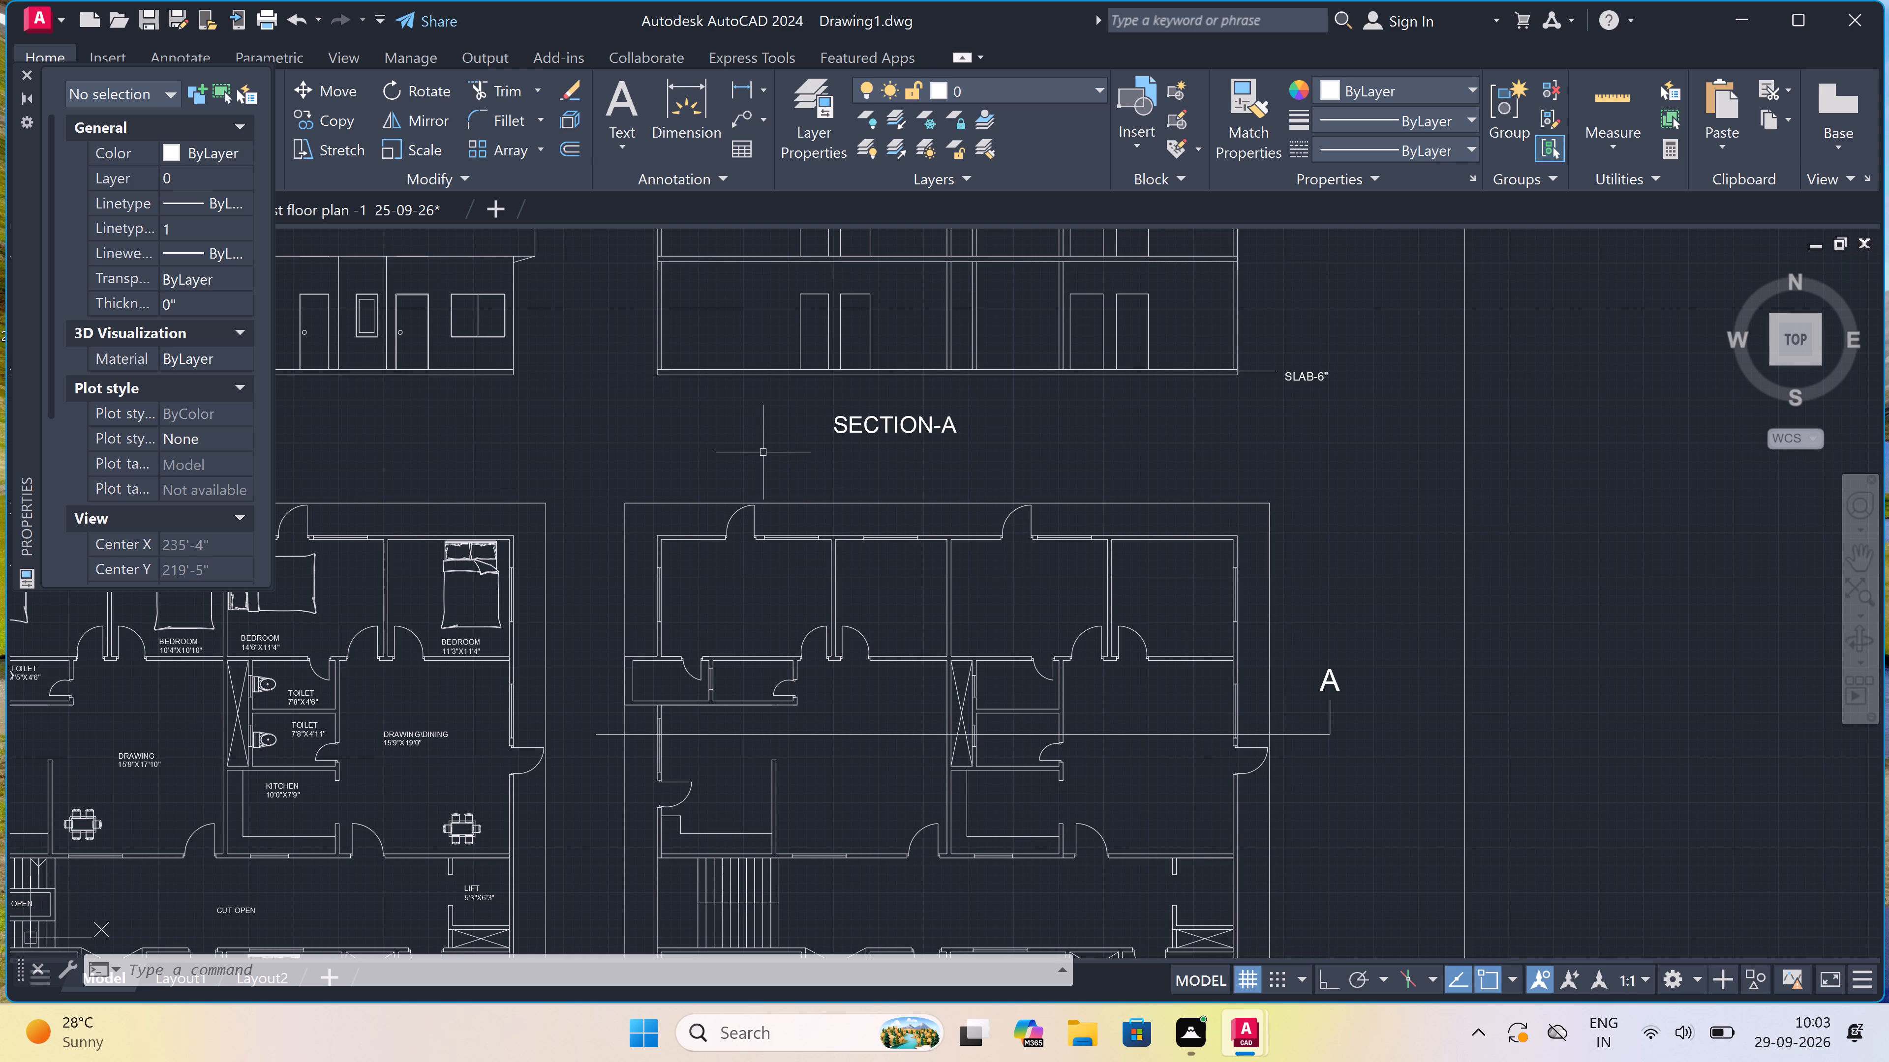
pyautogui.keyDown('ctrl'); pyautogui.scroll(-9, 763, 452); pyautogui.keyUp('ctrl')
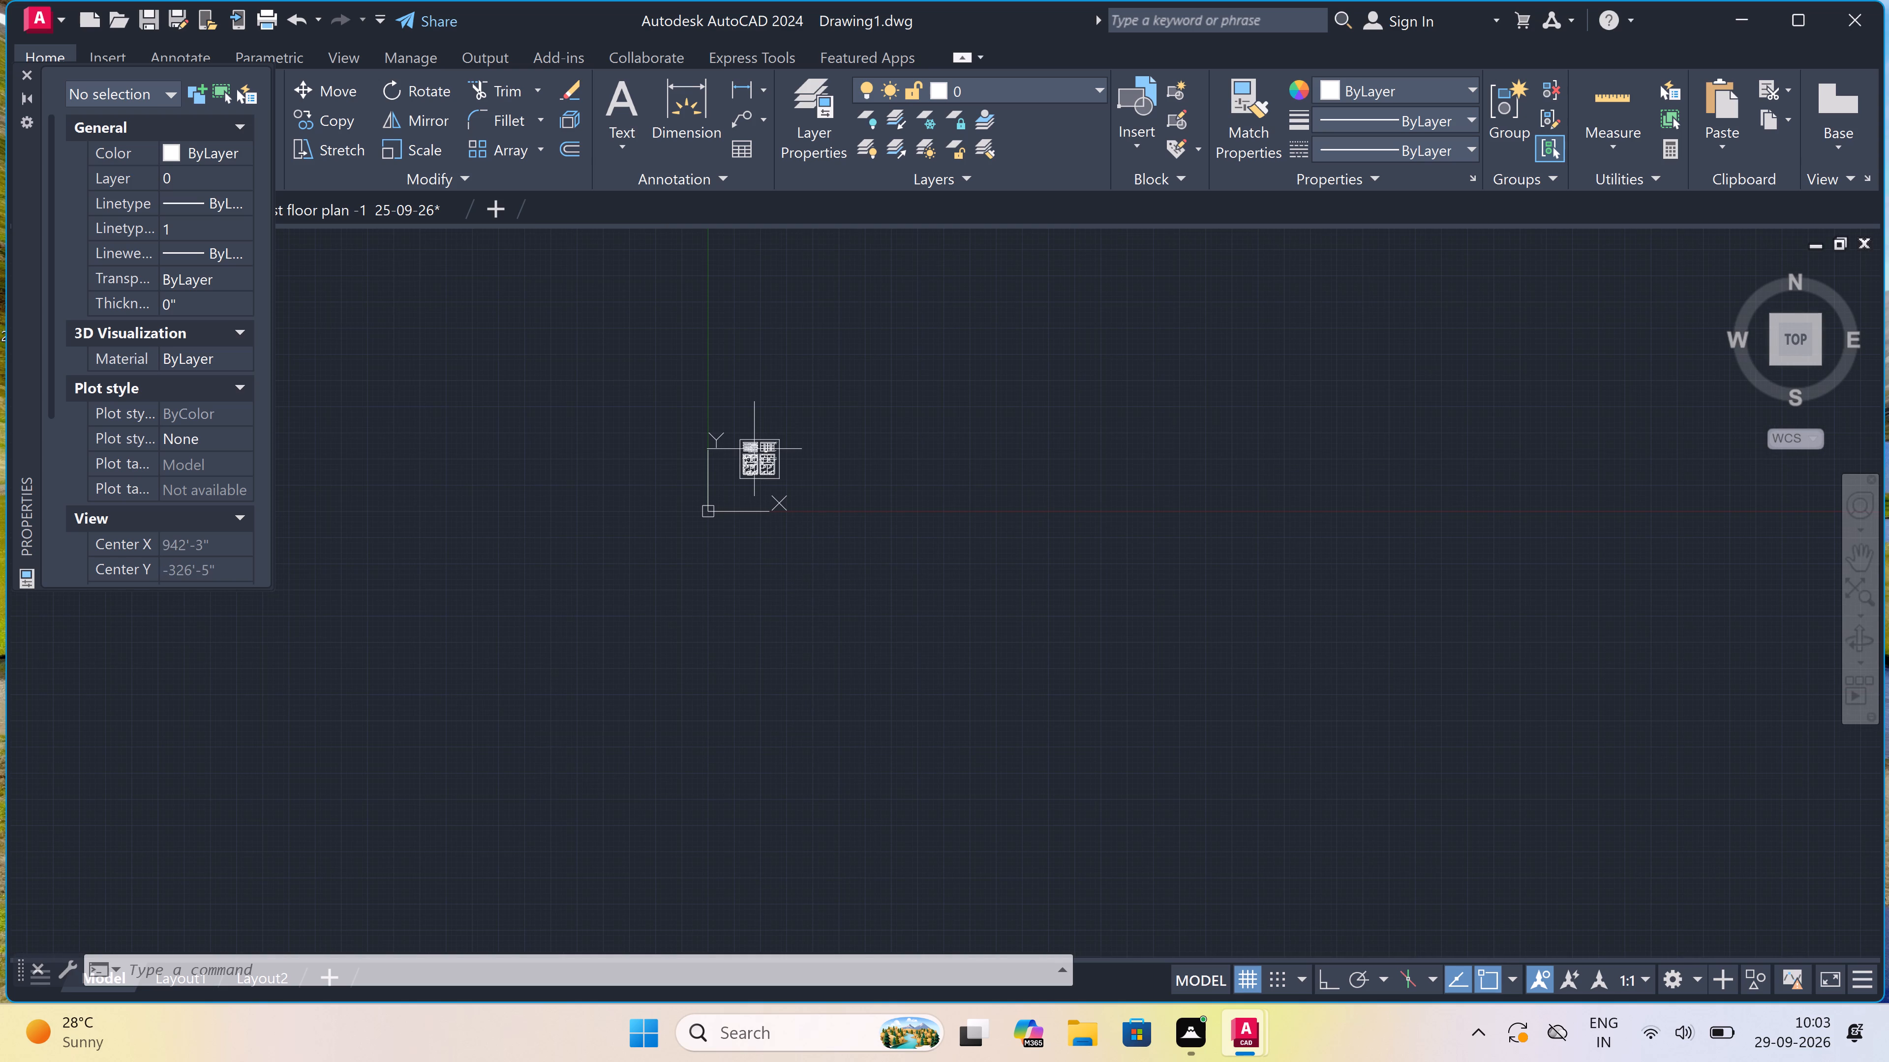
pyautogui.keyDown('ctrl'); pyautogui.scroll(6, 754, 449); pyautogui.keyUp('ctrl')
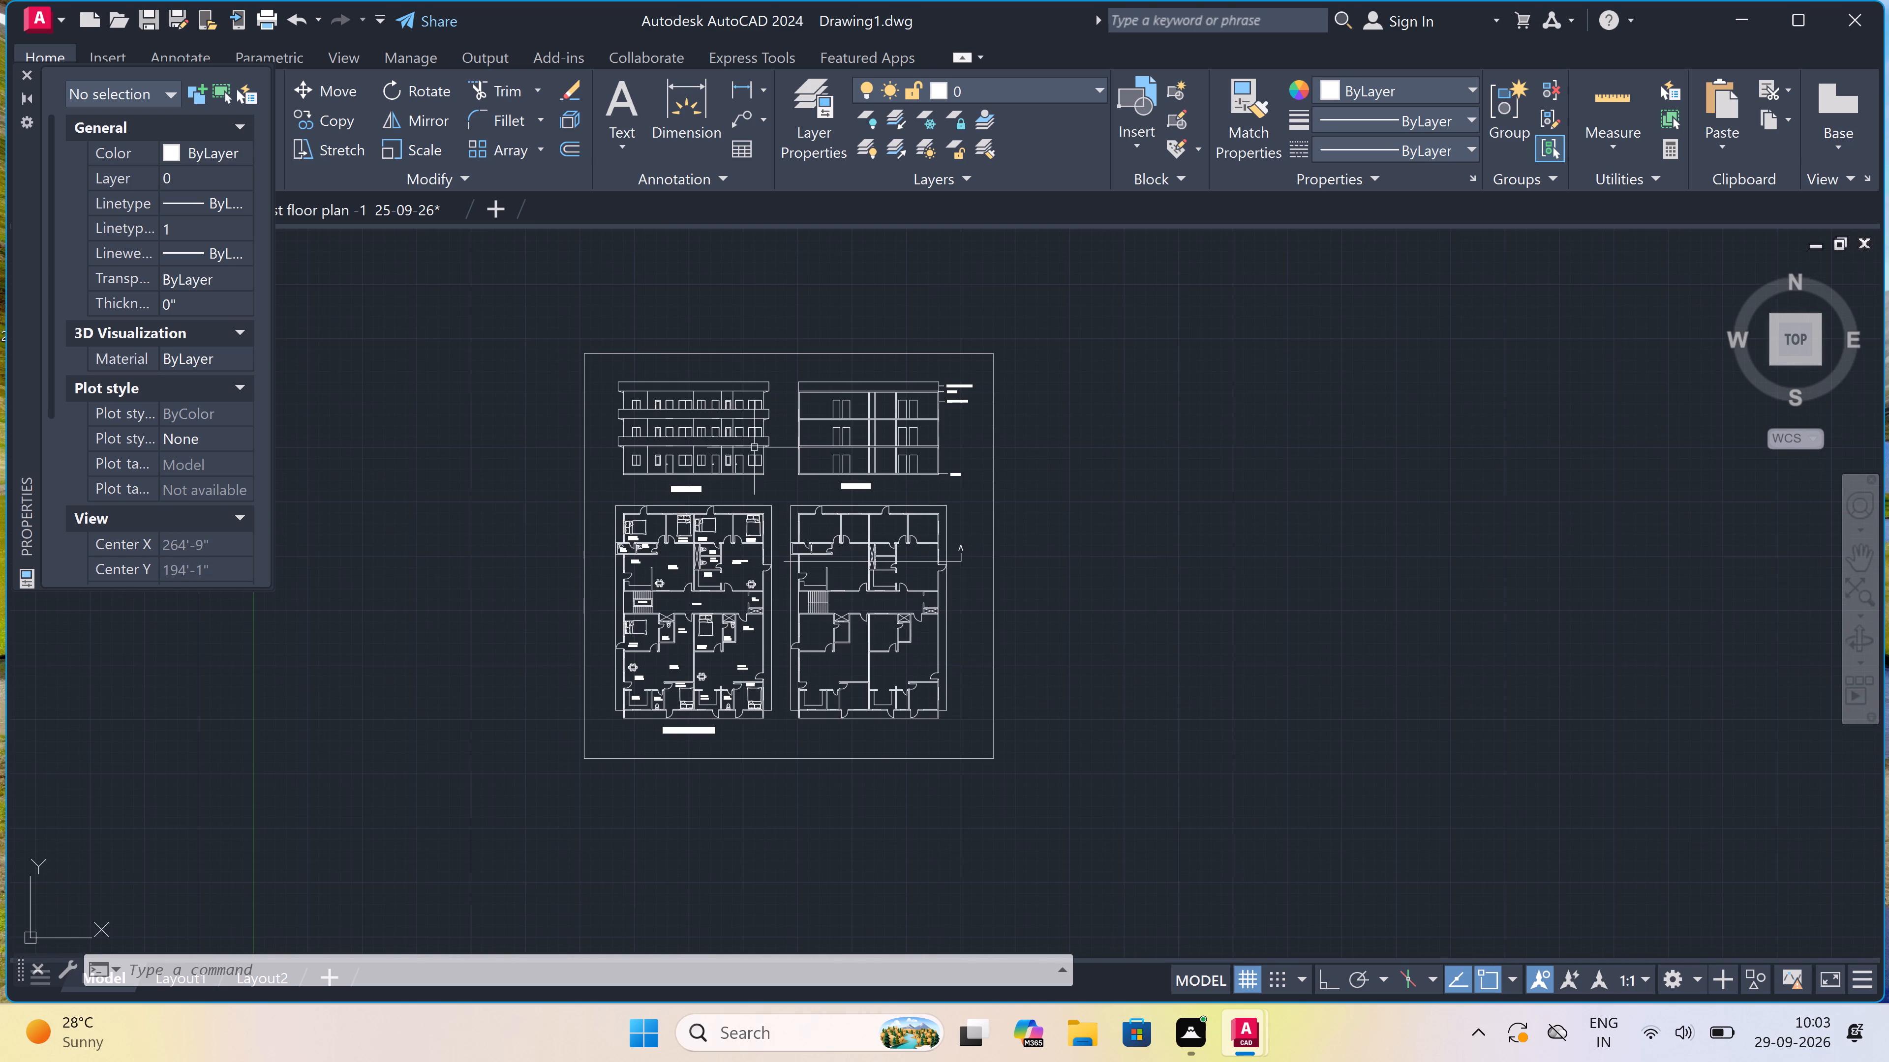
# Examine the lower storeys and titles of the elevation and Section-A, with their doors, windows and slab lines, along with the whole sheet.
pyautogui.keyDown('ctrl'); pyautogui.scroll(2, 754, 447); pyautogui.keyUp('ctrl')
pyautogui.keyDown('ctrl'); pyautogui.scroll(-3, 754, 447); pyautogui.keyUp('ctrl')
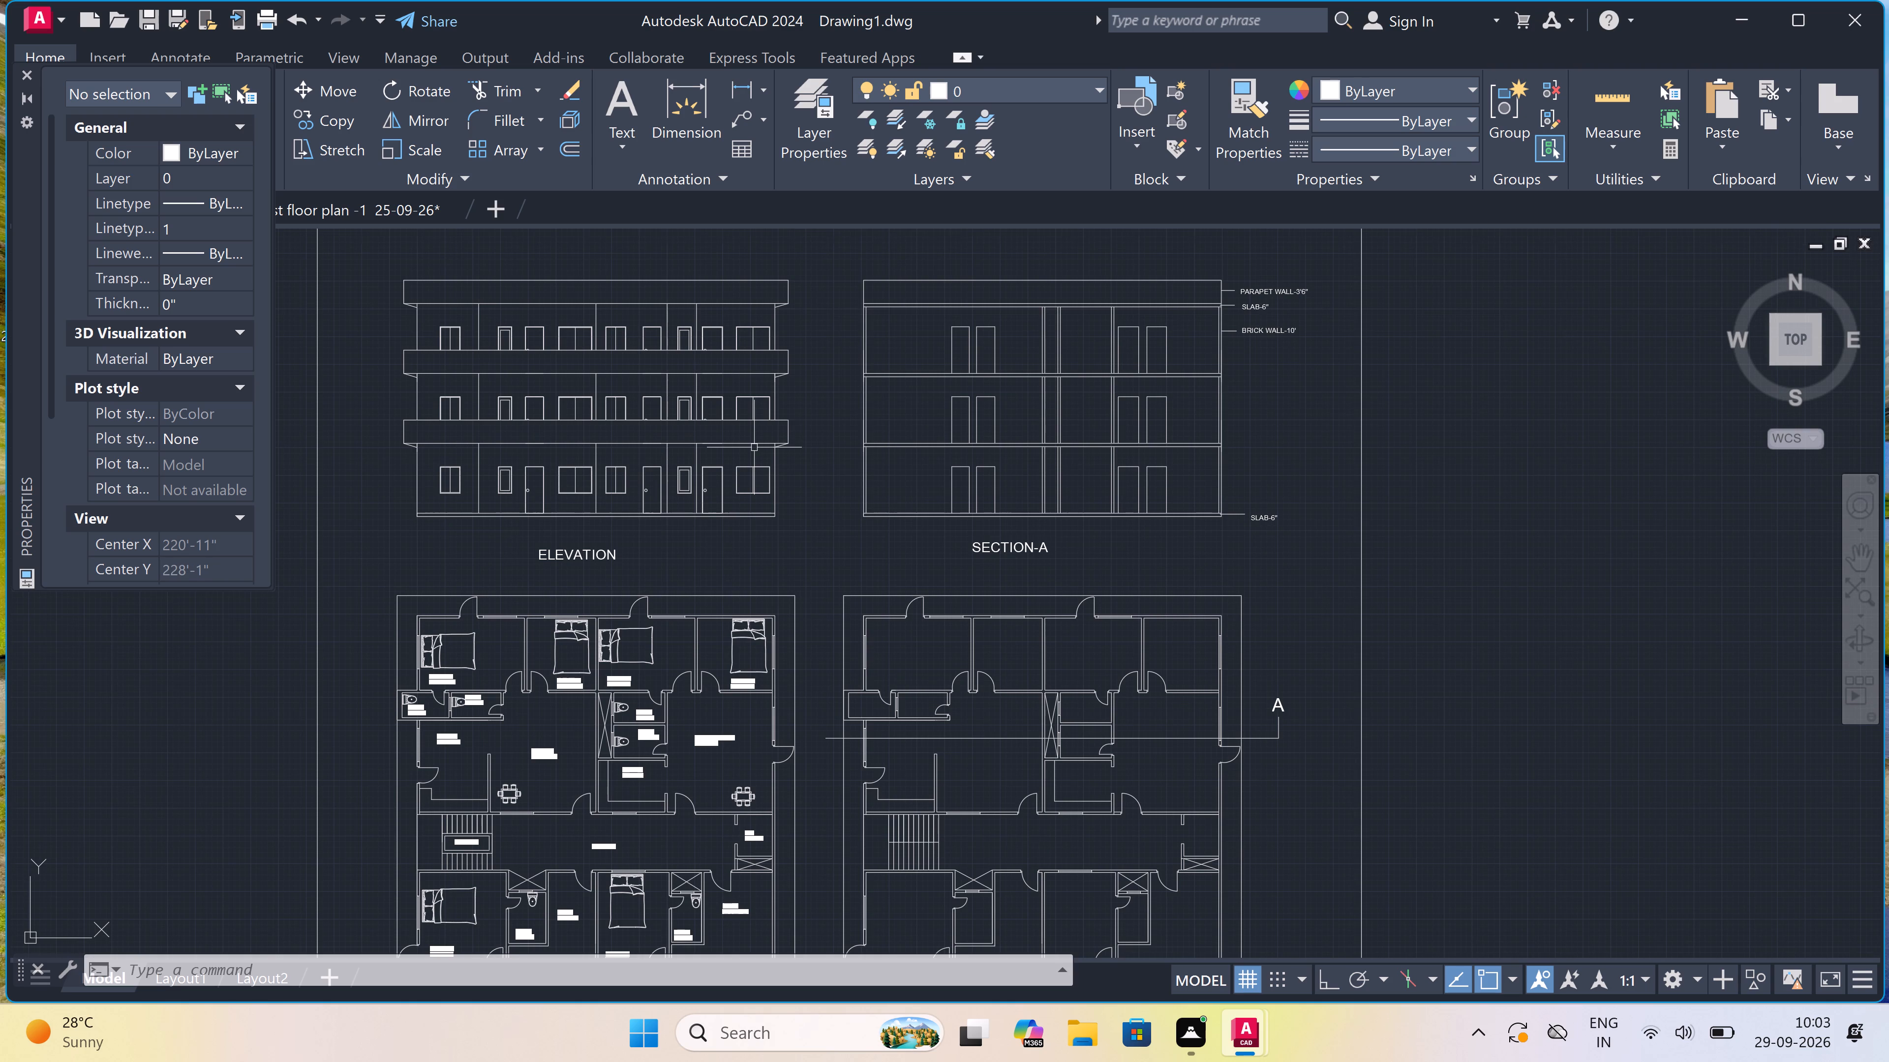
pyautogui.keyDown('ctrl'); pyautogui.scroll(-3, 754, 447); pyautogui.keyUp('ctrl')
pyautogui.keyDown('ctrl'); pyautogui.scroll(3, 754, 447); pyautogui.keyUp('ctrl')
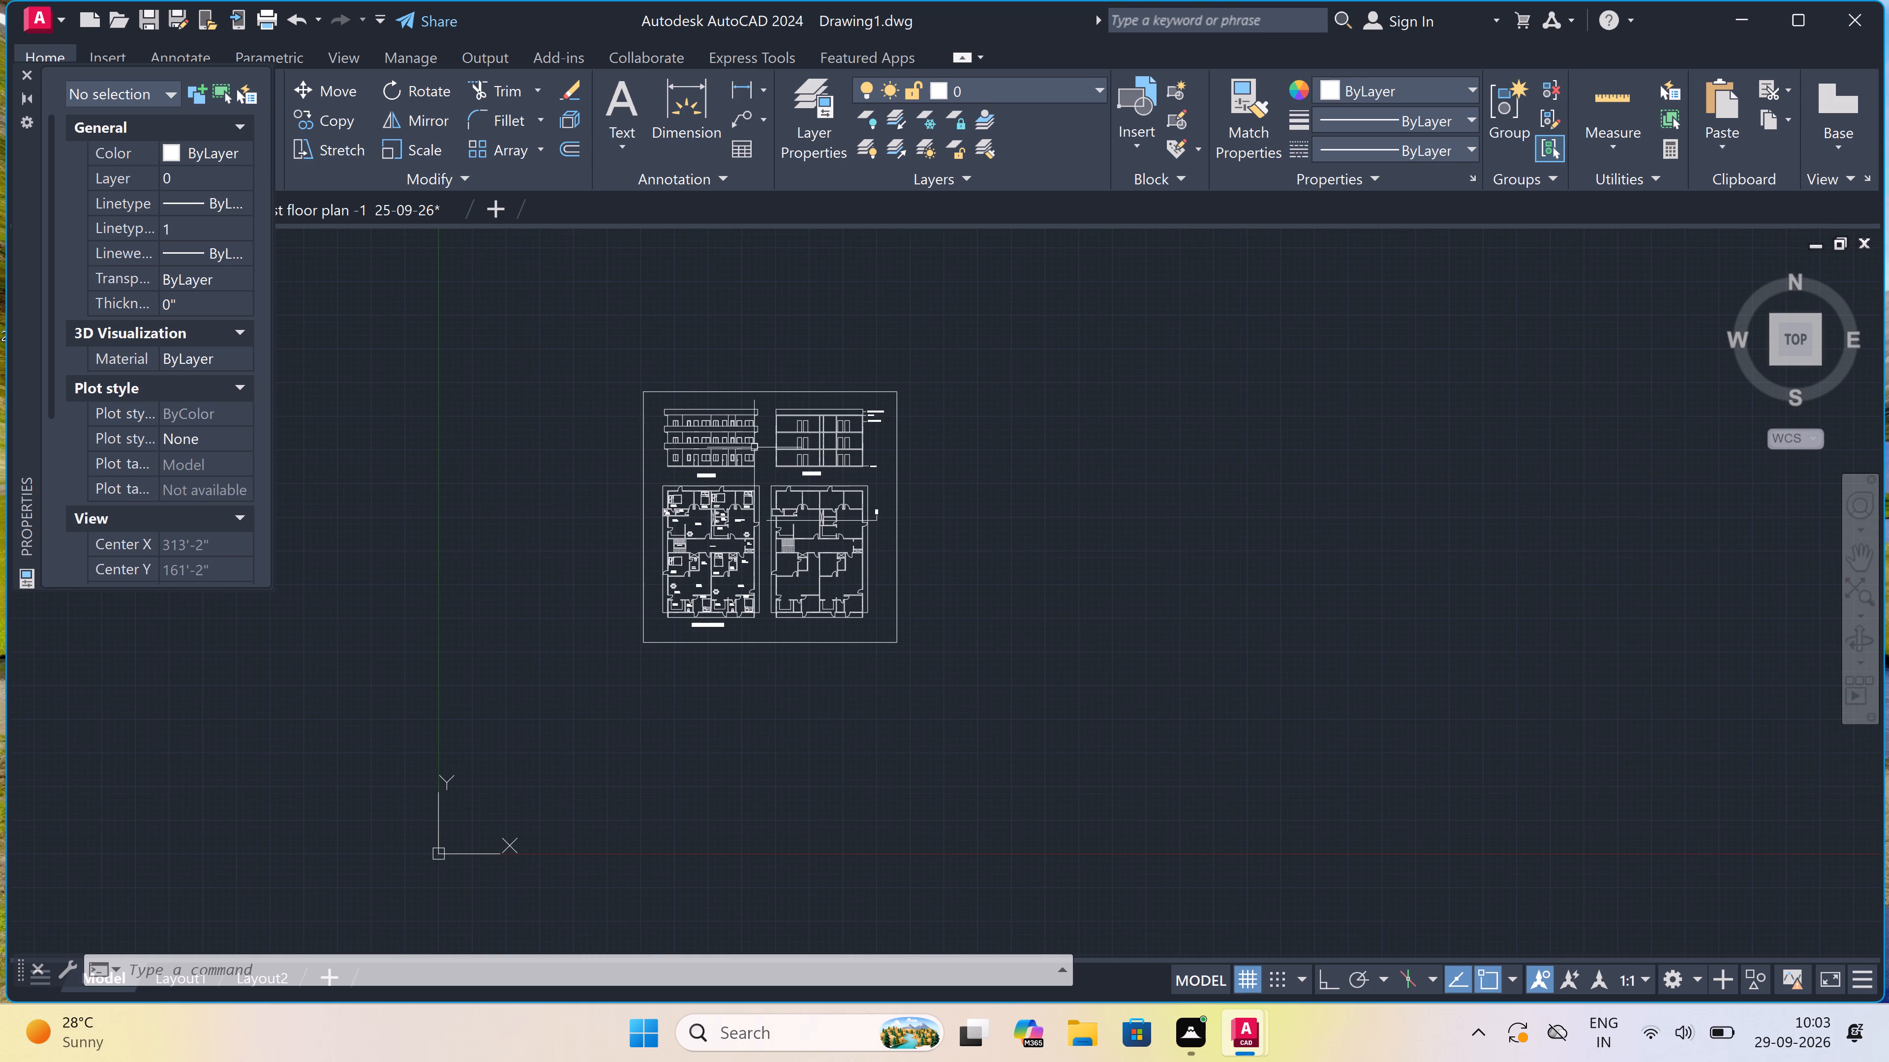
pyautogui.scroll(1, 754, 447)
pyautogui.keyDown('ctrl'); pyautogui.scroll(-2, 754, 447); pyautogui.keyUp('ctrl')
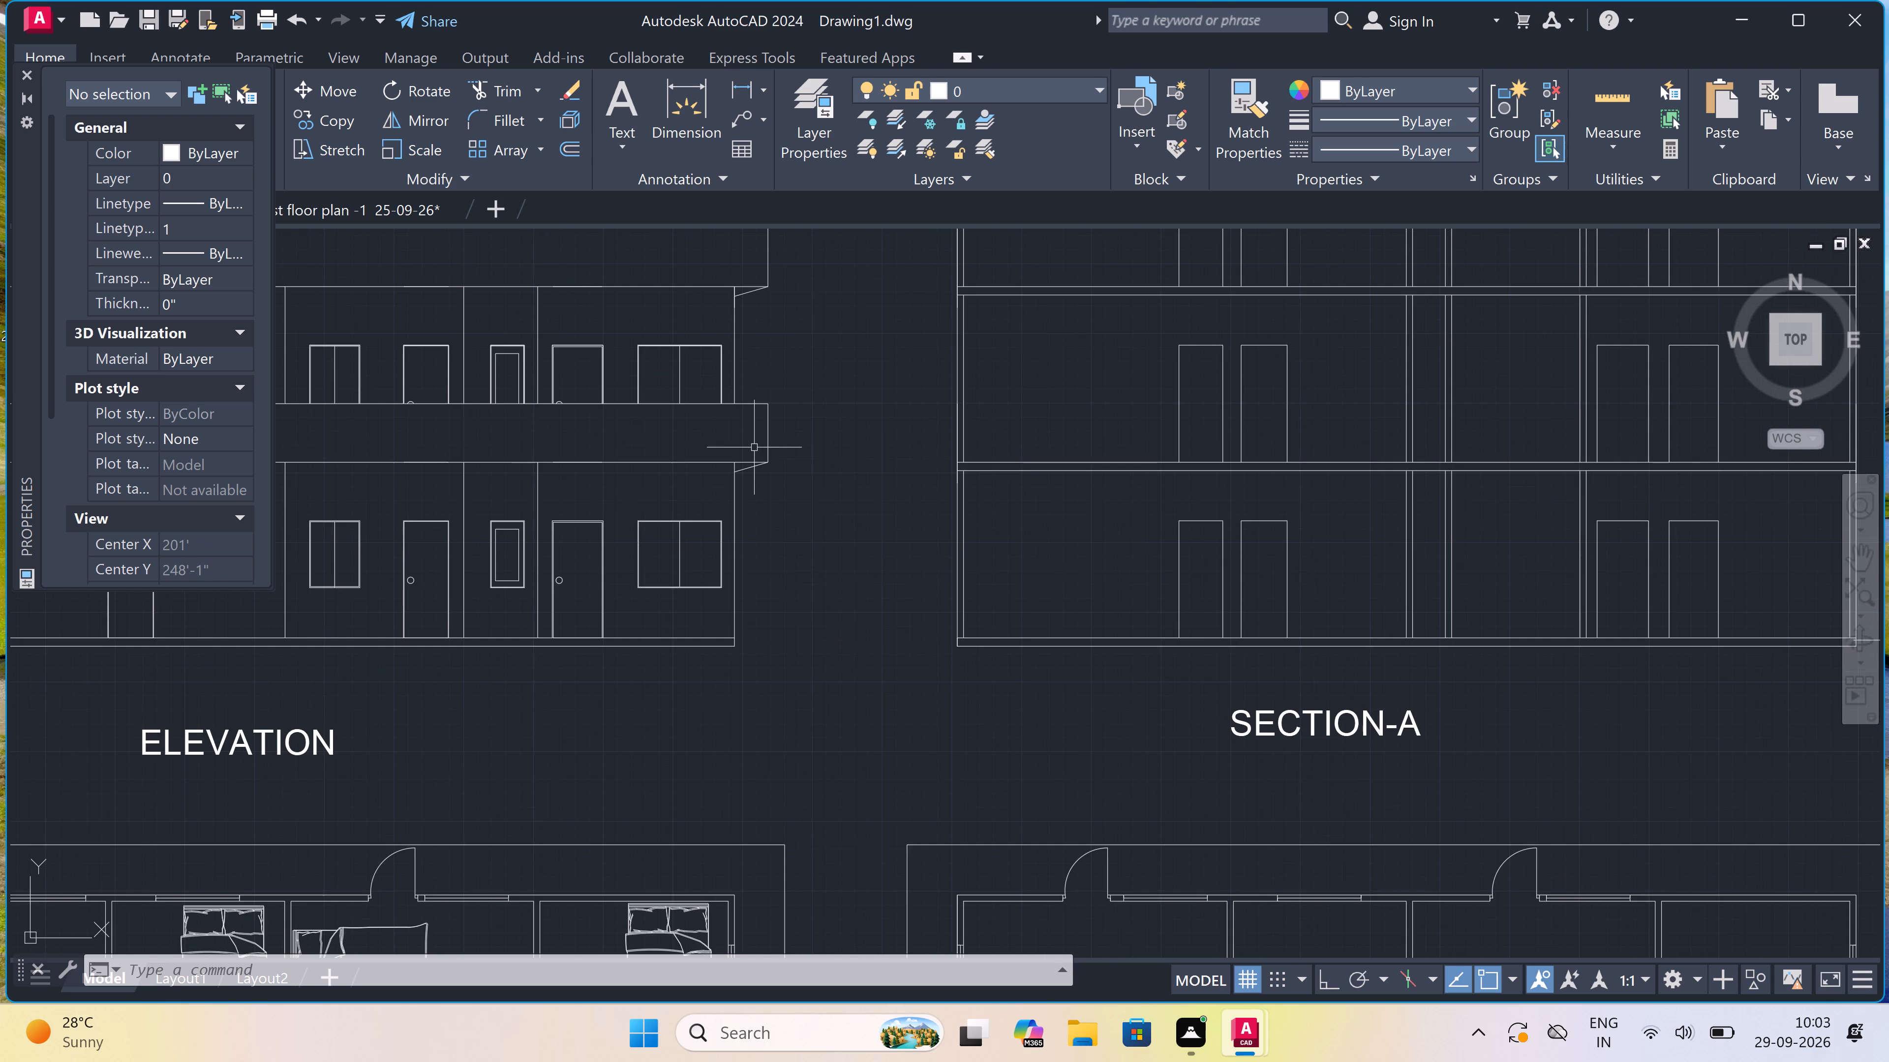
pyautogui.keyDown('ctrl'); pyautogui.scroll(-1, 754, 447); pyautogui.keyUp('ctrl')
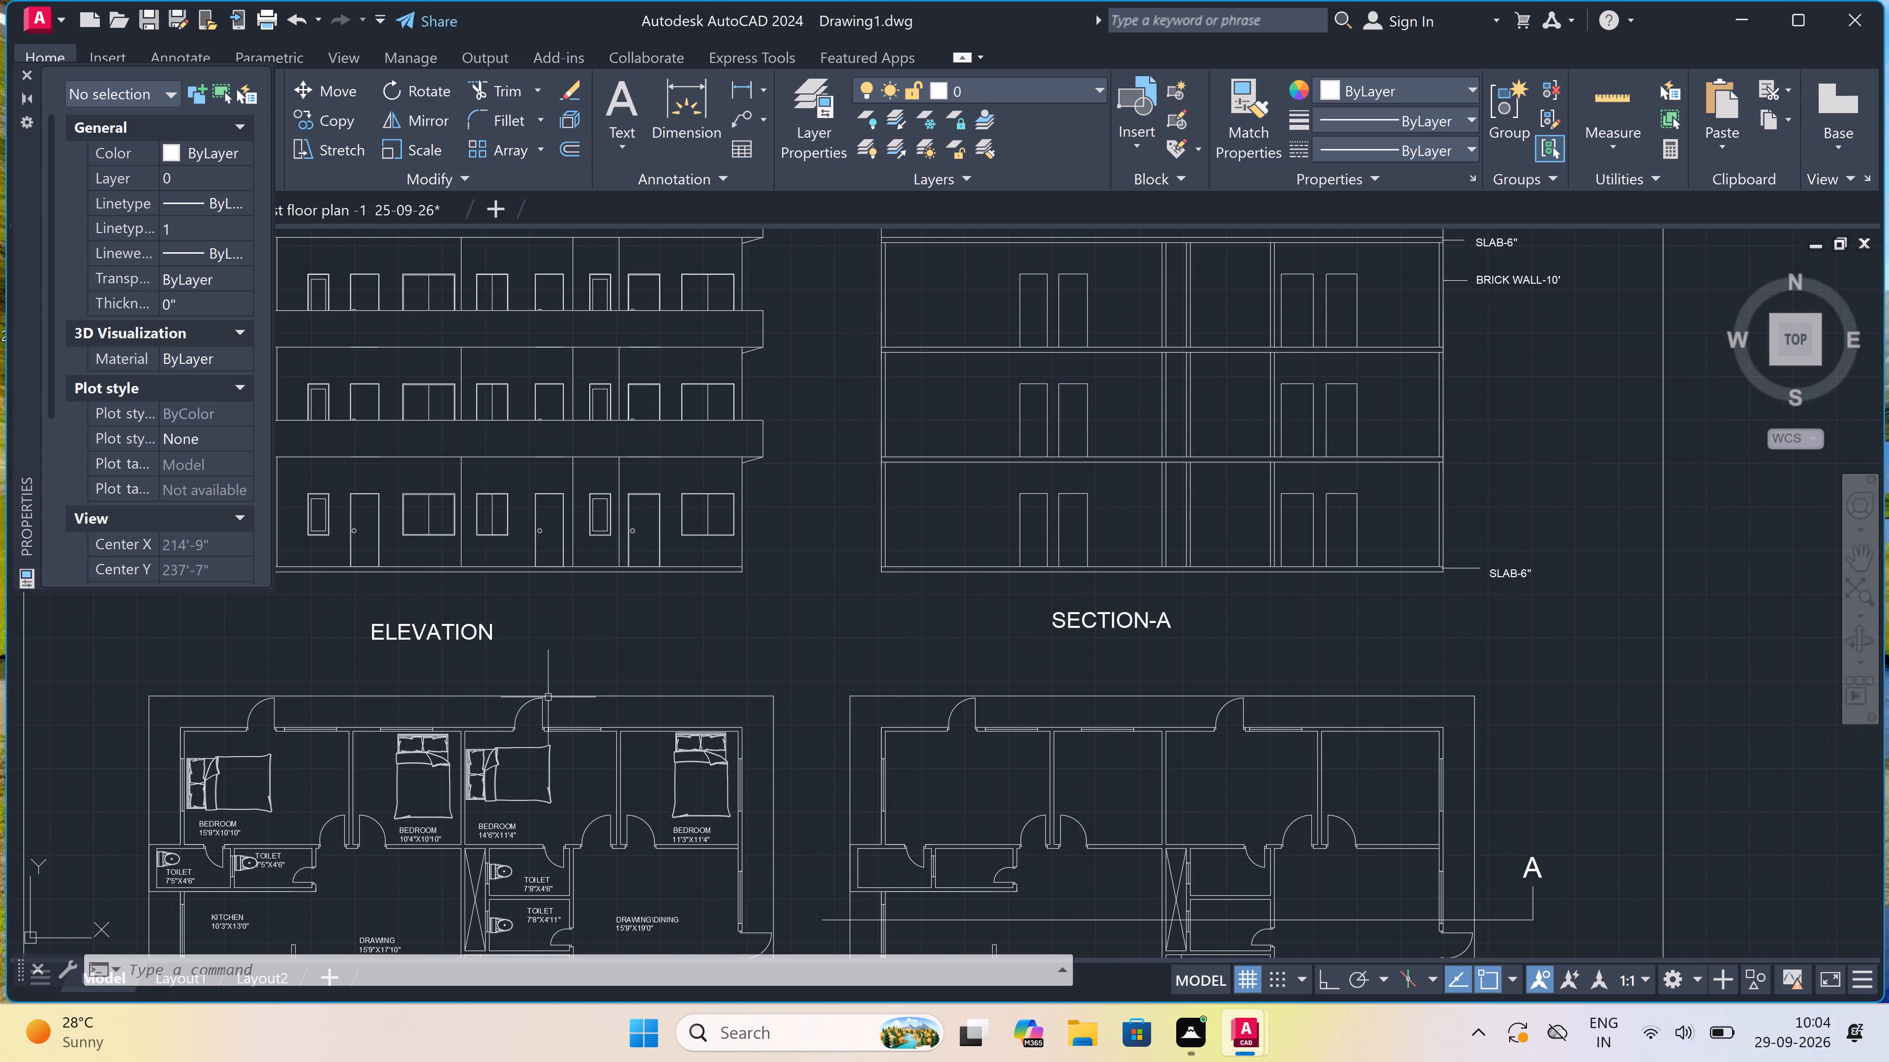
pyautogui.keyDown('ctrl'); pyautogui.scroll(-4, 451, 649); pyautogui.keyUp('ctrl')
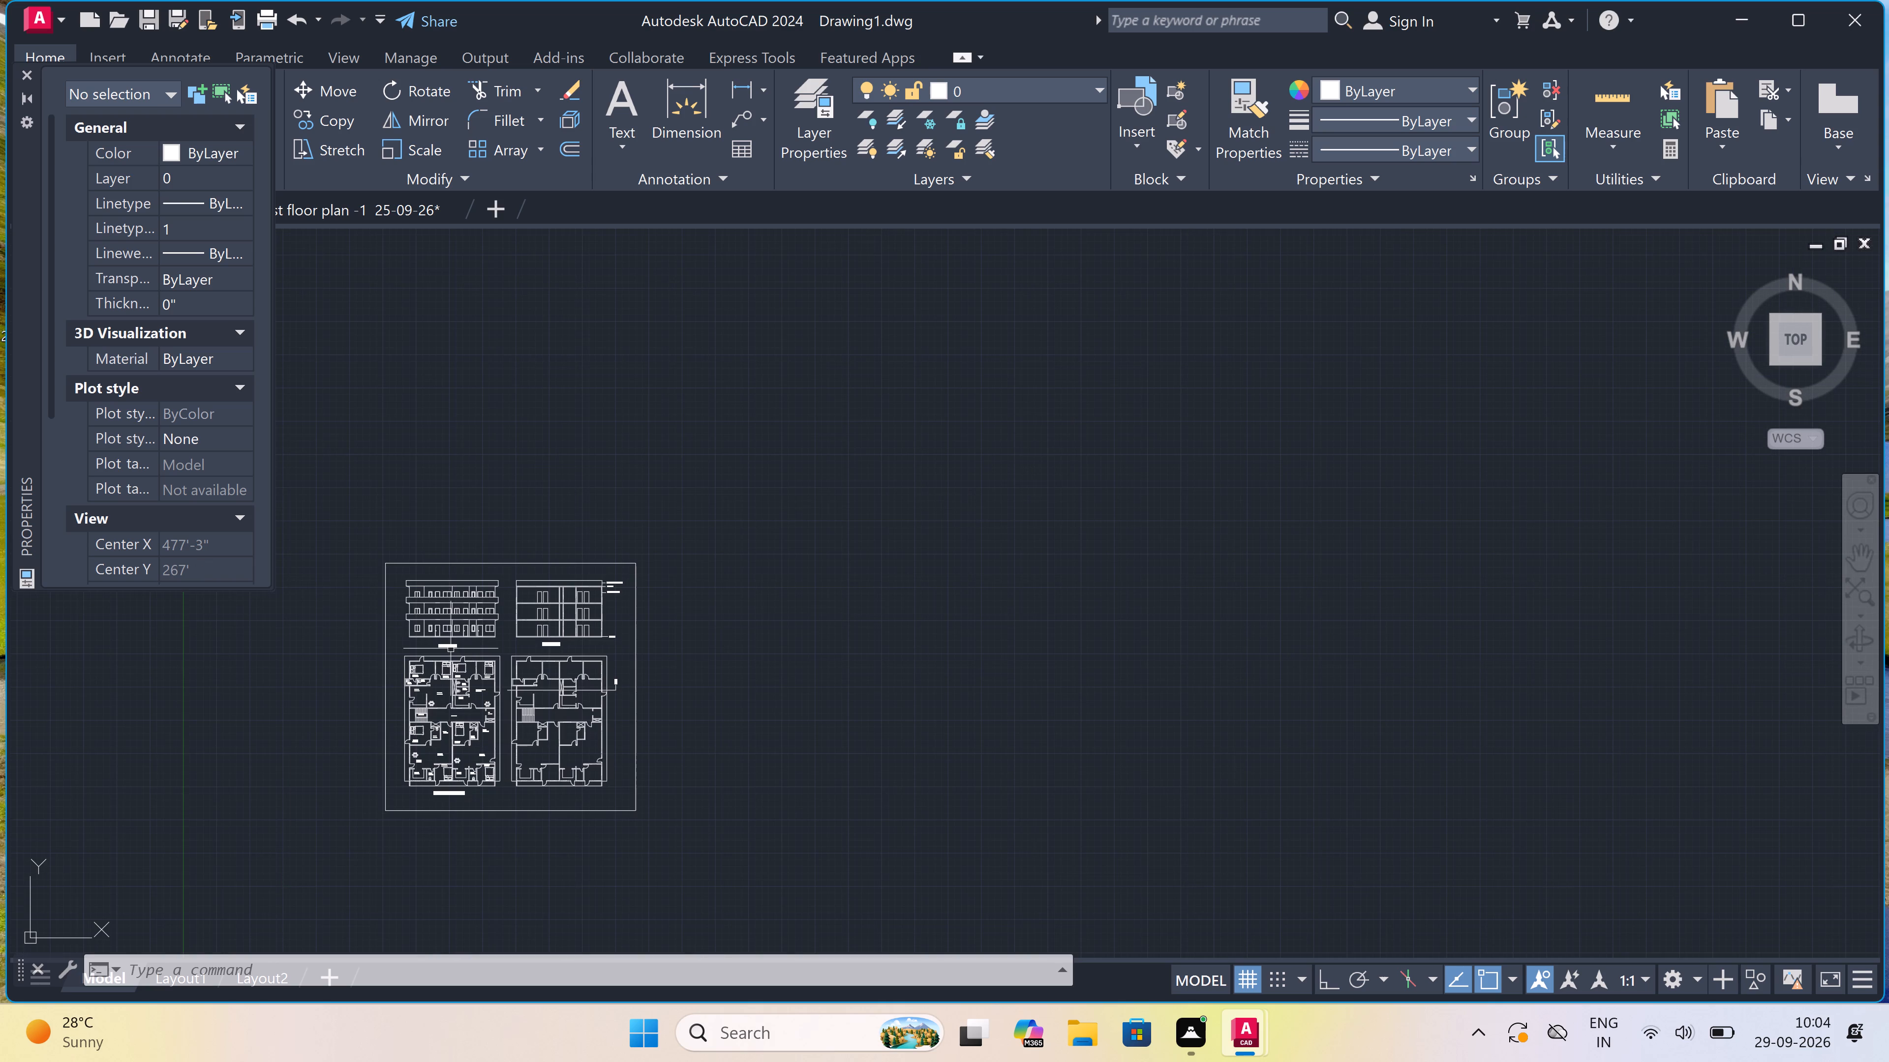
pyautogui.keyDown('ctrl'); pyautogui.scroll(2, 451, 649); pyautogui.keyUp('ctrl')
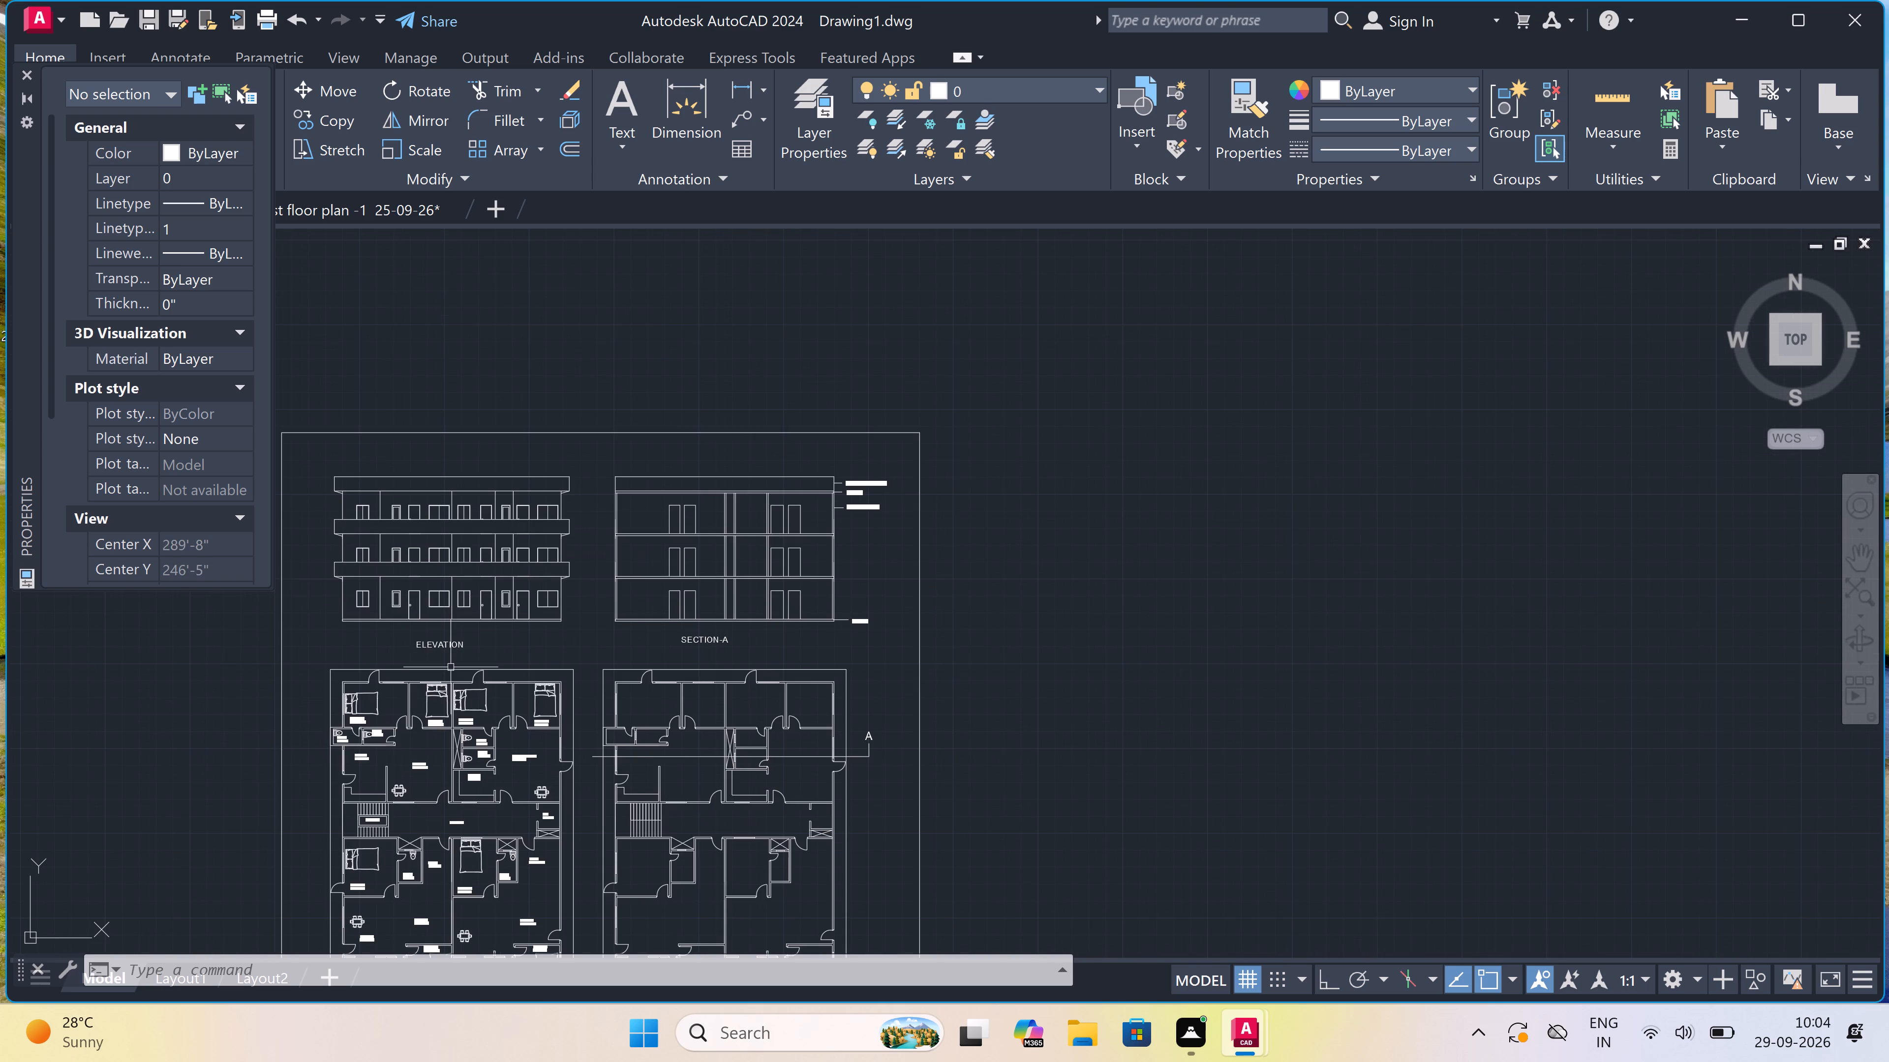
pyautogui.keyDown('ctrl'); pyautogui.scroll(5, 406, 617); pyautogui.keyUp('ctrl')
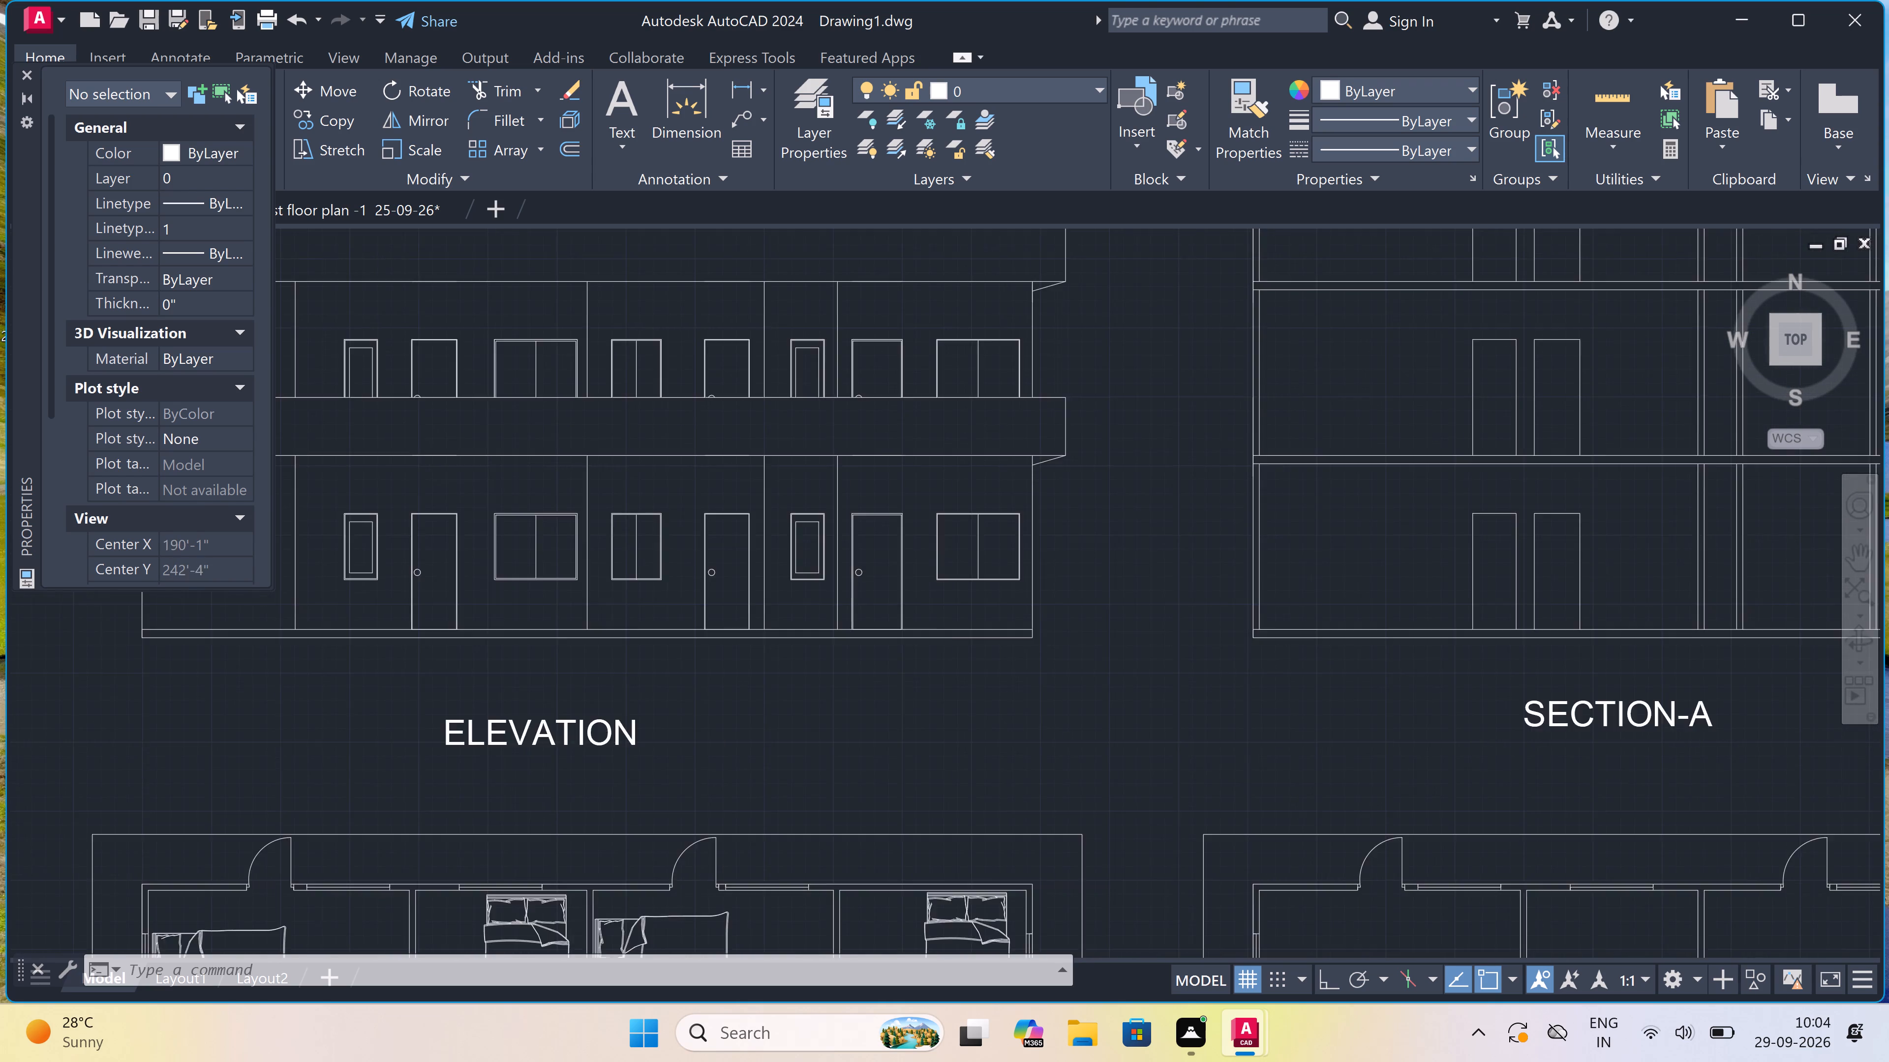
pyautogui.keyDown('ctrl'); pyautogui.scroll(-3, 406, 617); pyautogui.keyUp('ctrl')
pyautogui.keyDown('ctrl'); pyautogui.scroll(3, 406, 617); pyautogui.keyUp('ctrl')
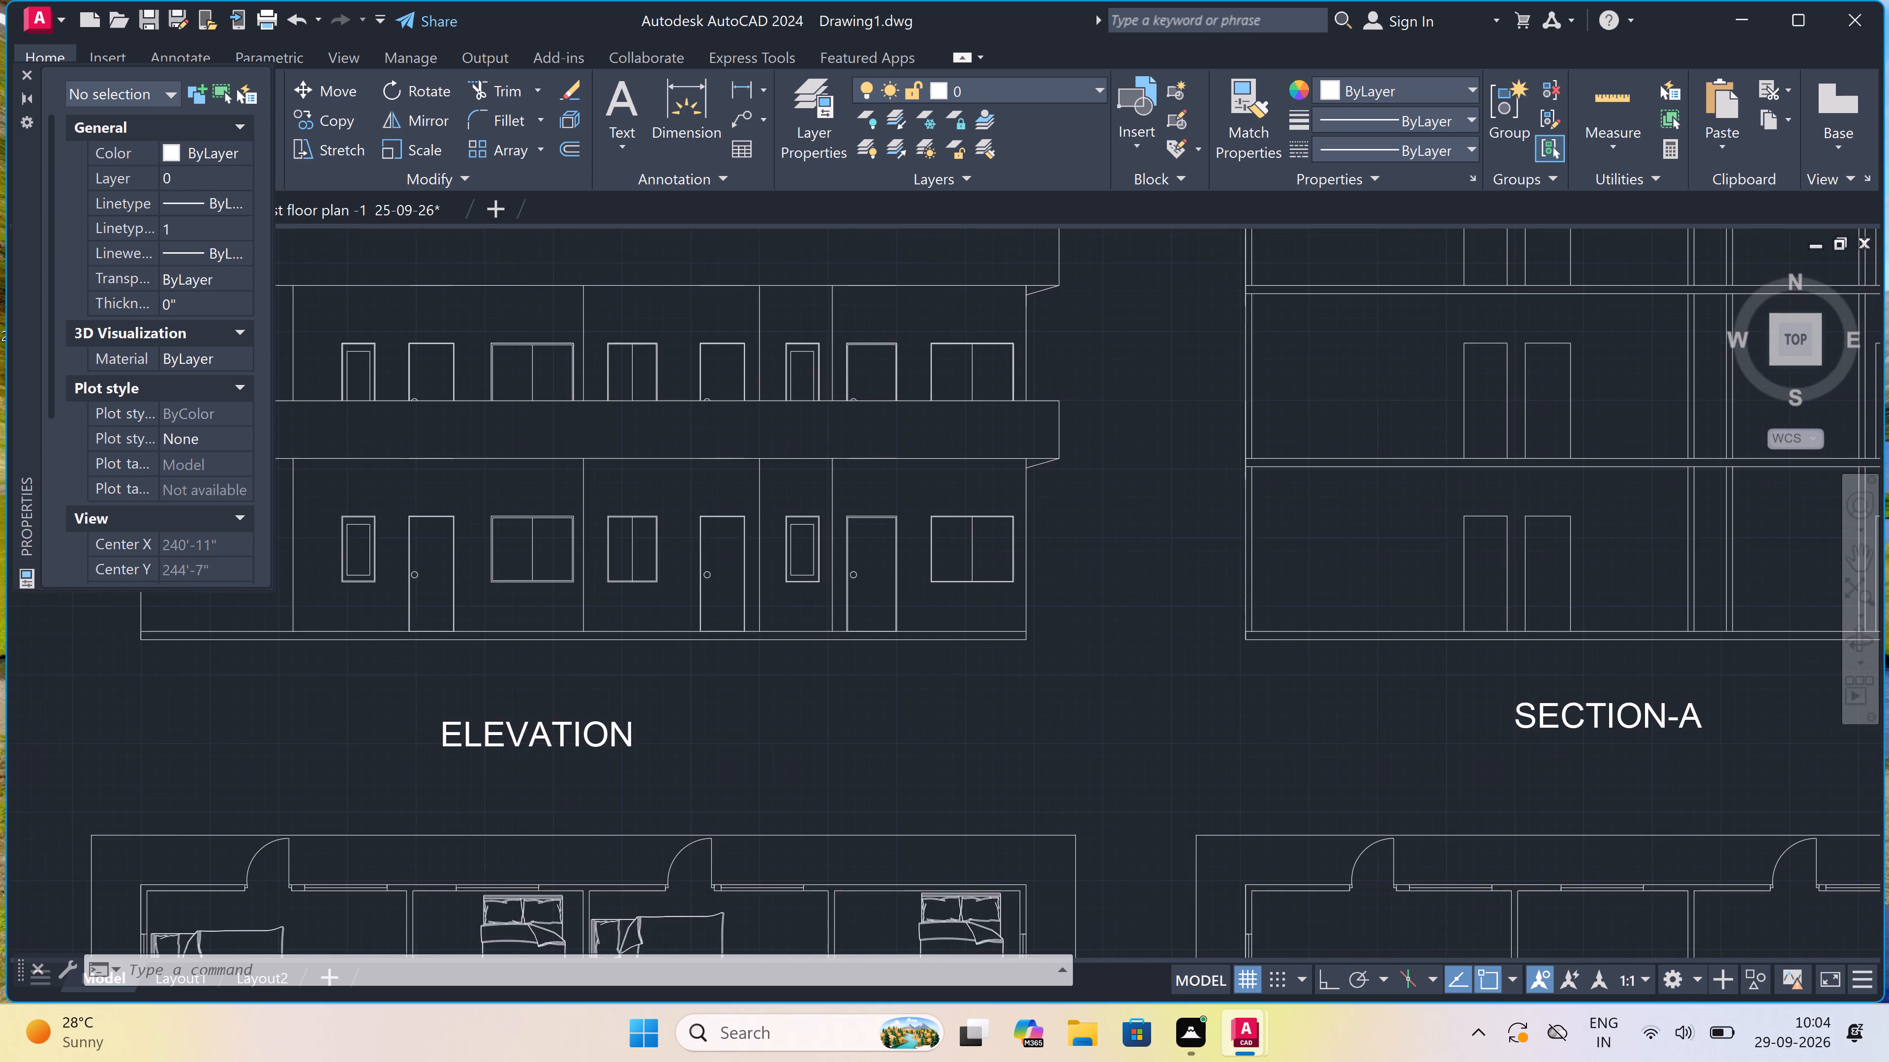
pyautogui.keyDown('ctrl'); pyautogui.scroll(-4, 406, 617); pyautogui.keyUp('ctrl')
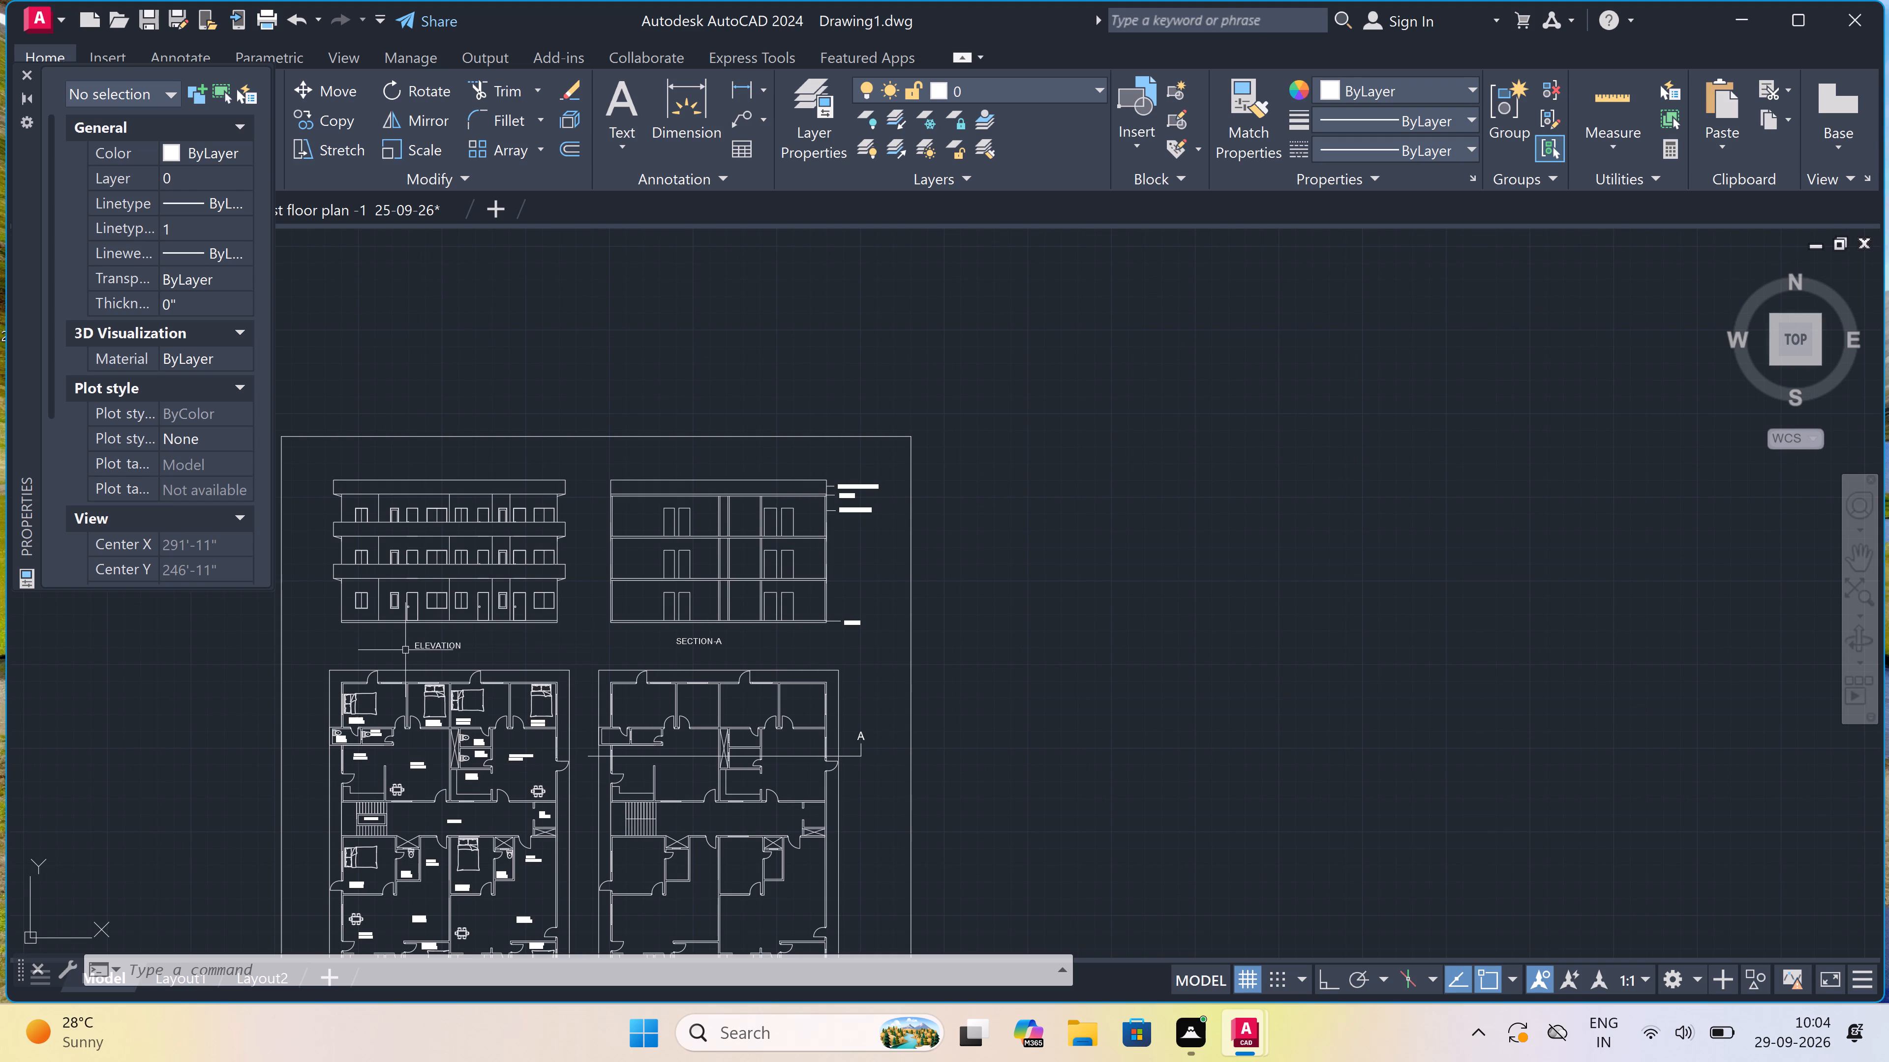
# Examine the top bedrooms of the first floor plan and the adjacent unlabelled plan around section line A, along with the whole sheet.
pyautogui.hscroll(-1, 403, 694)
pyautogui.keyDown('ctrl'); pyautogui.scroll(4, 497, 680); pyautogui.keyUp('ctrl')
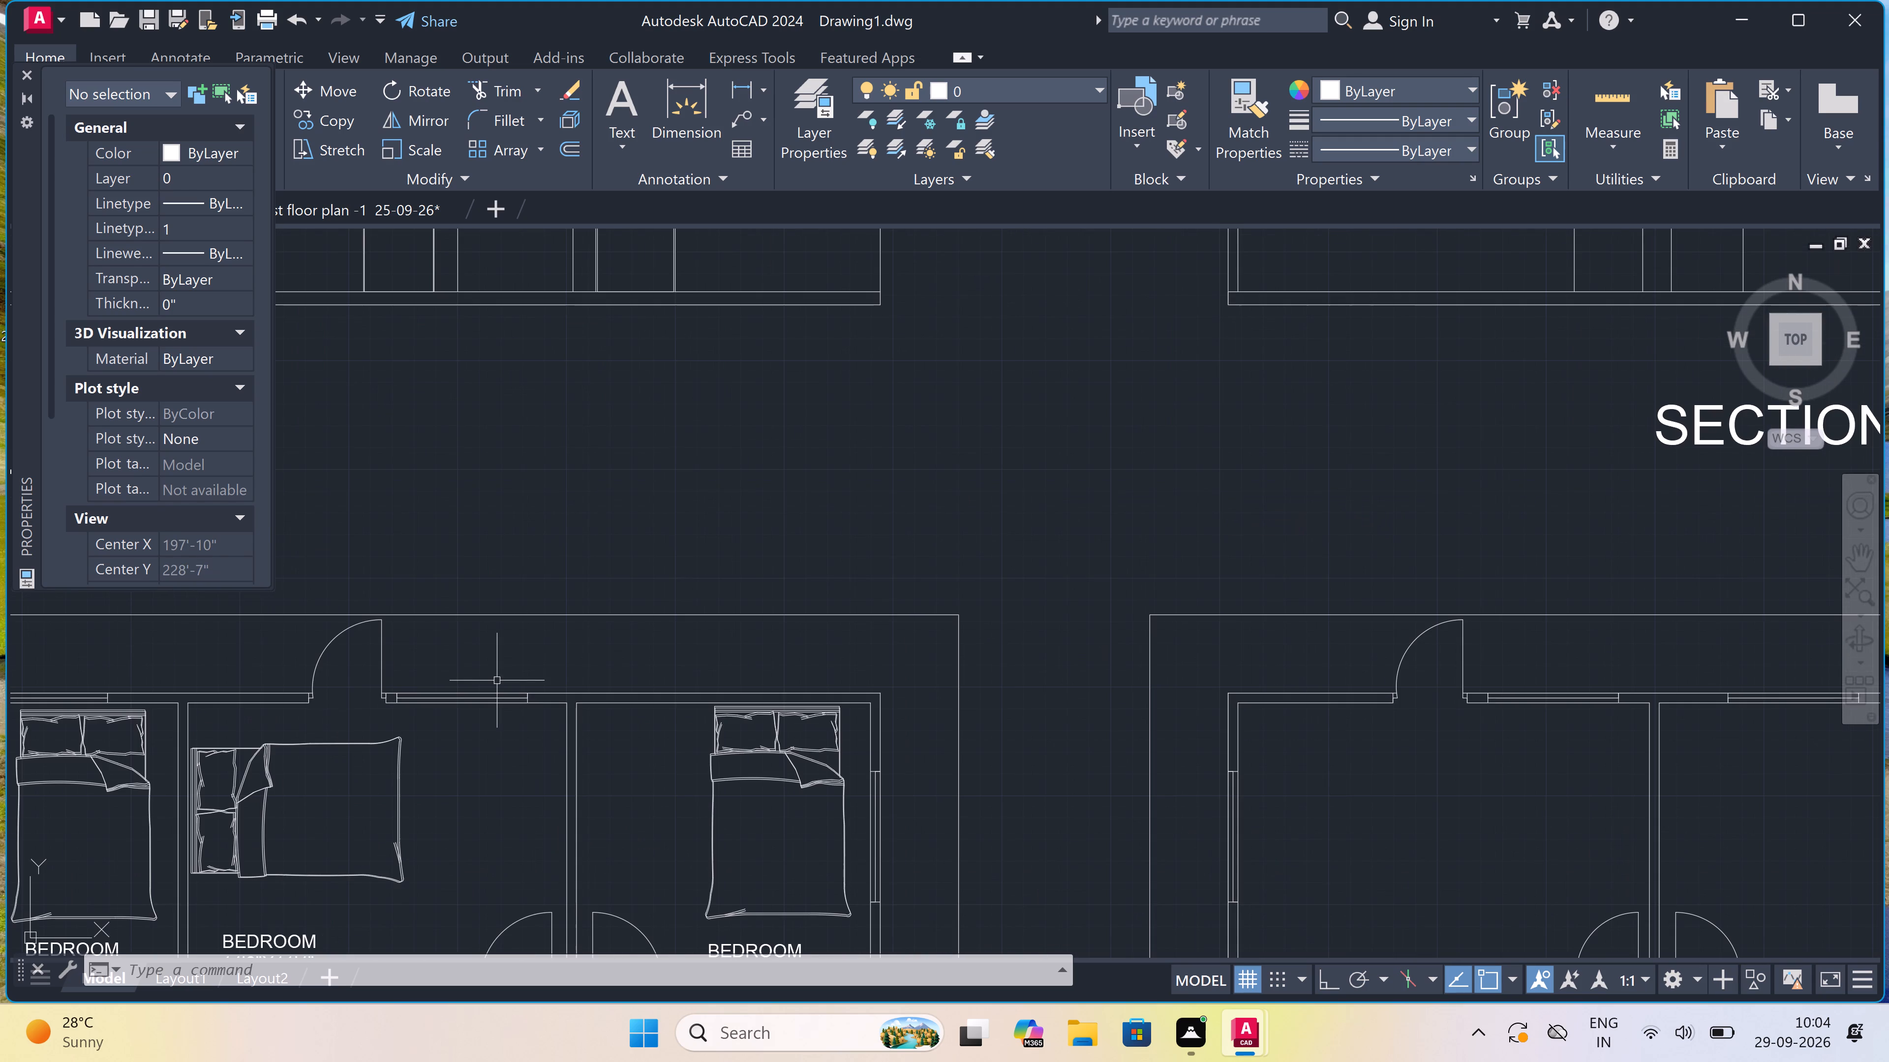
pyautogui.keyDown('ctrl'); pyautogui.scroll(-5, 497, 680); pyautogui.keyUp('ctrl')
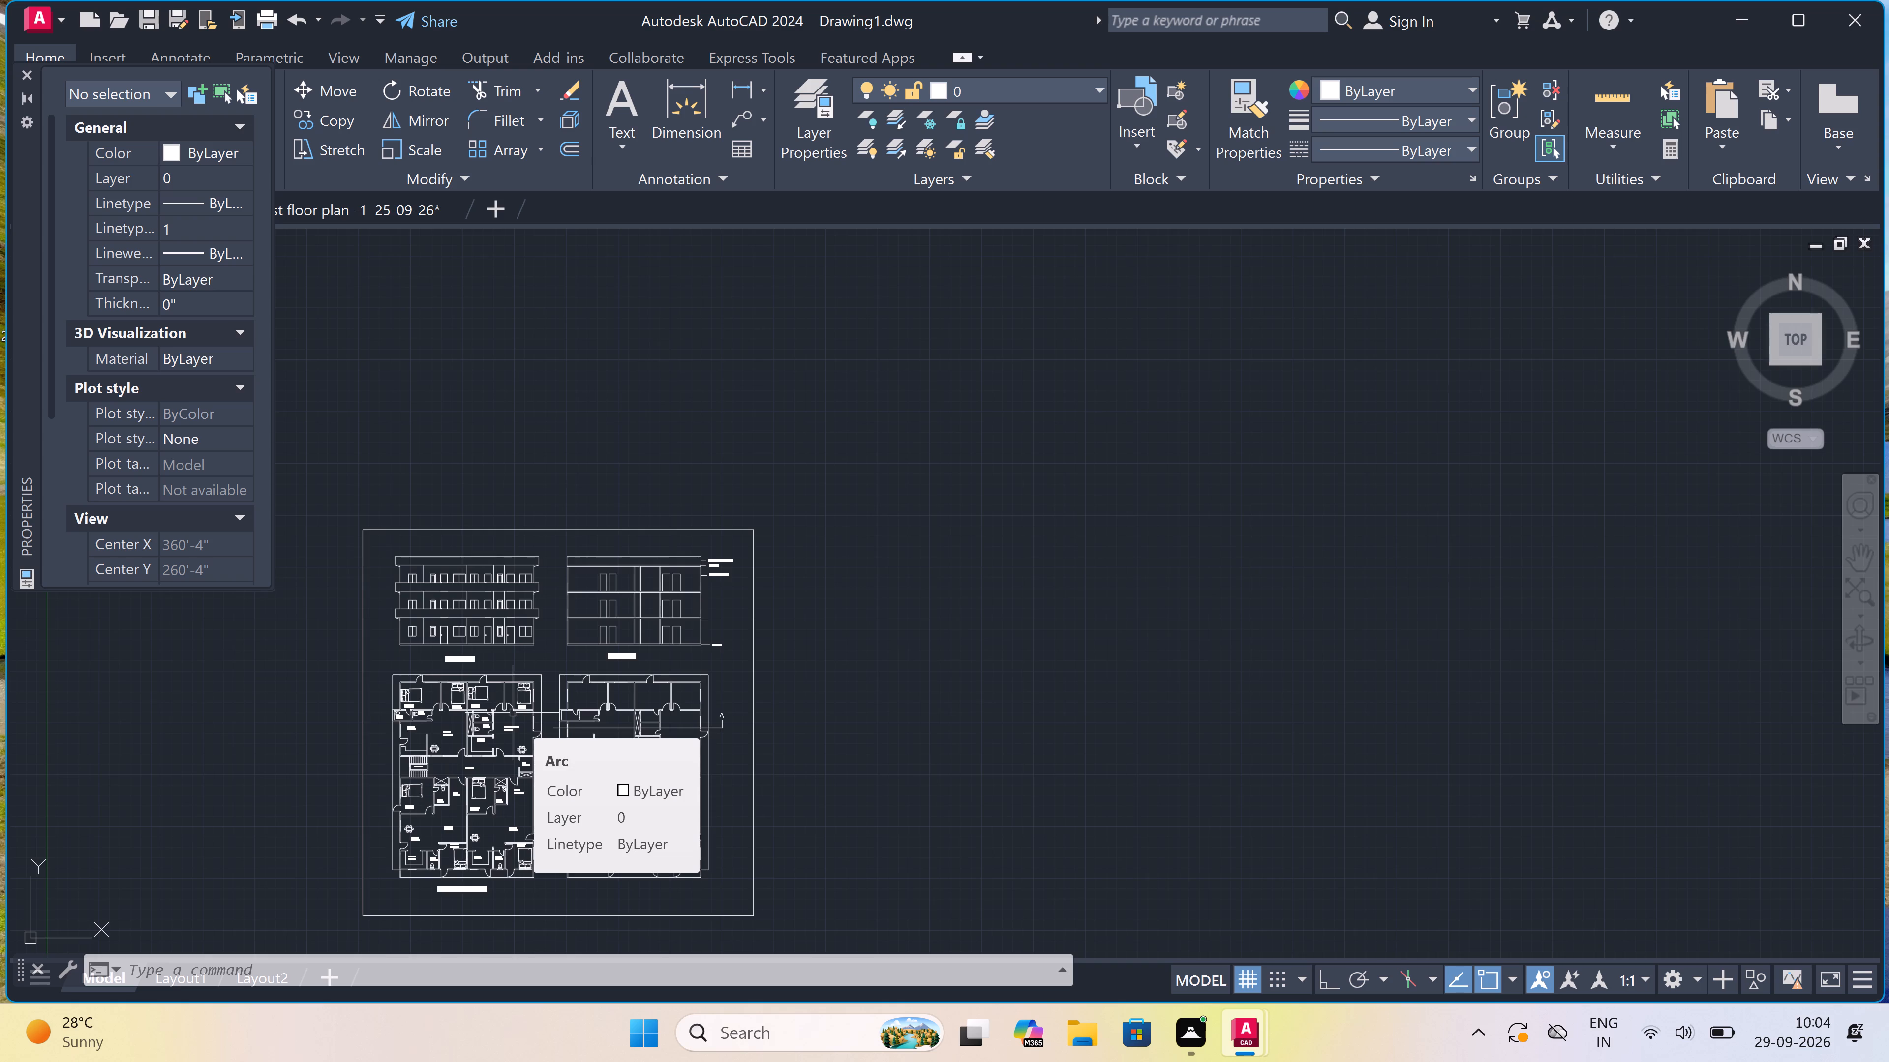
pyautogui.keyDown('ctrl'); pyautogui.scroll(2, 513, 713); pyautogui.keyUp('ctrl')
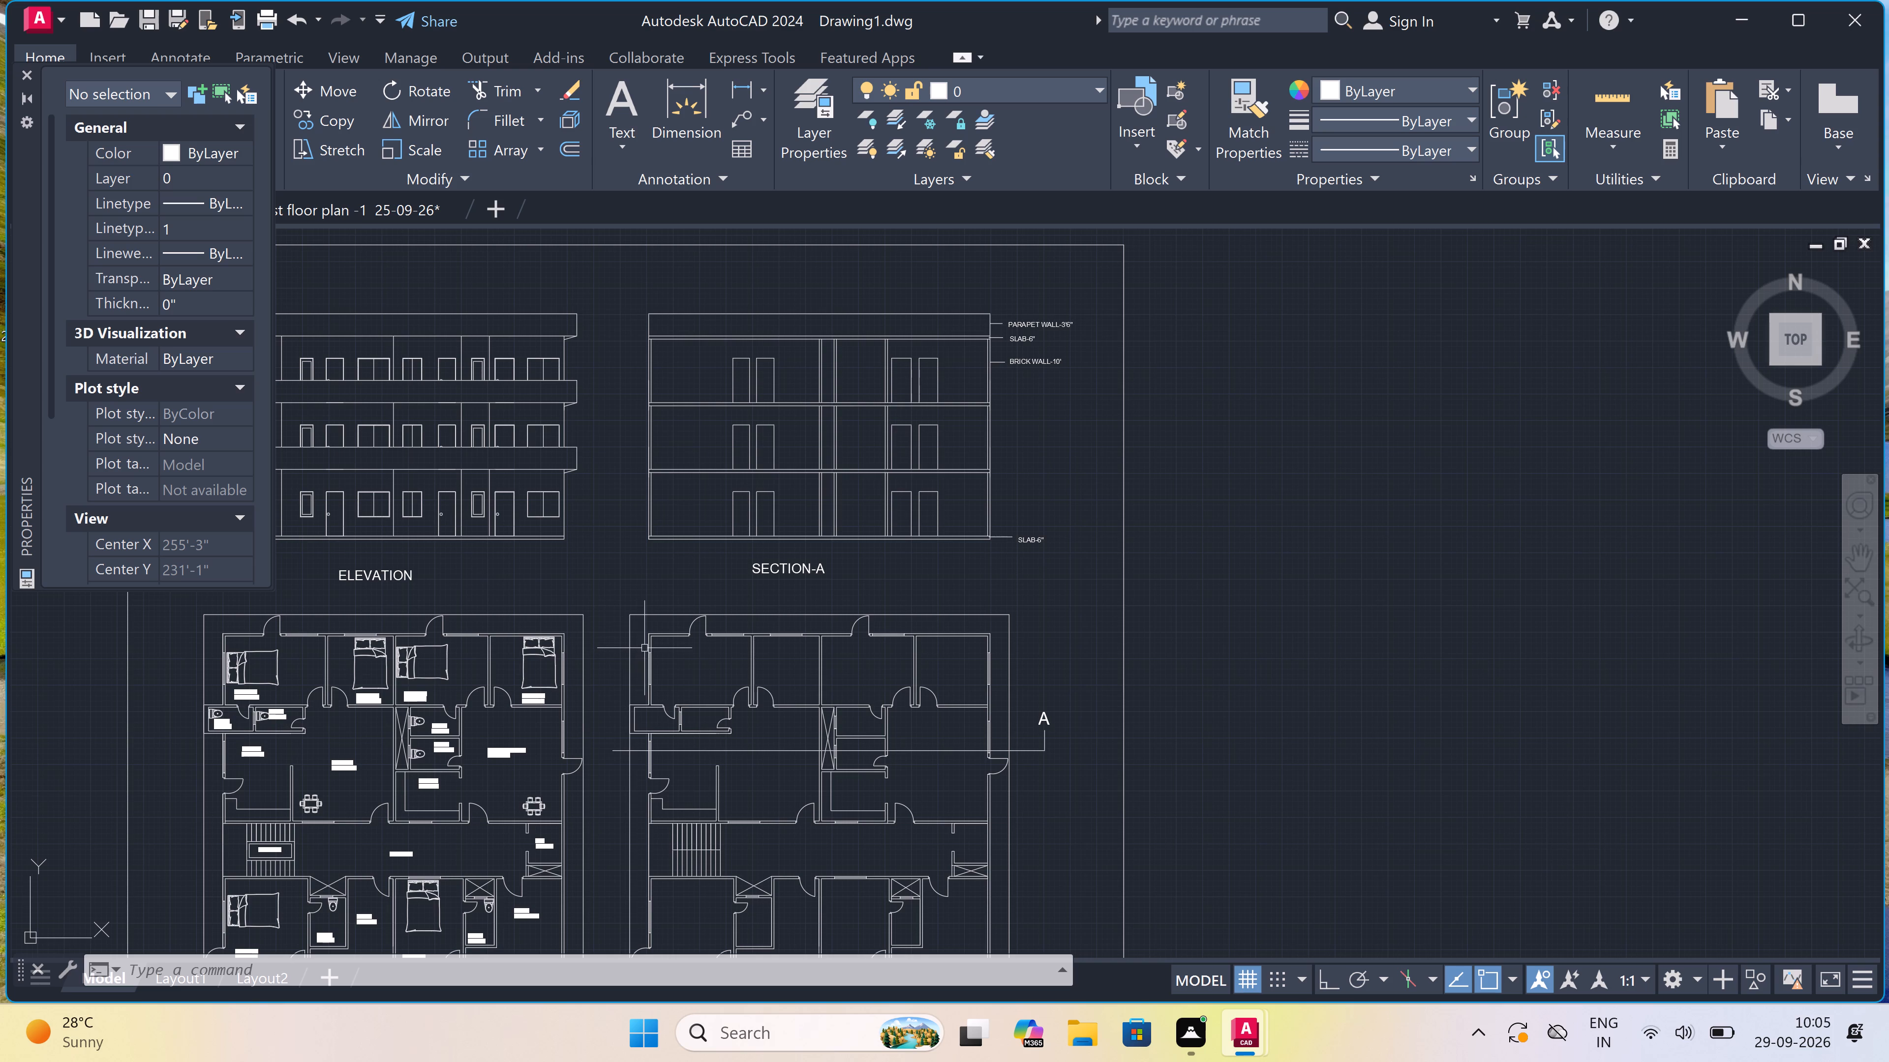
pyautogui.keyDown('ctrl'); pyautogui.scroll(-6, 684, 674); pyautogui.keyUp('ctrl')
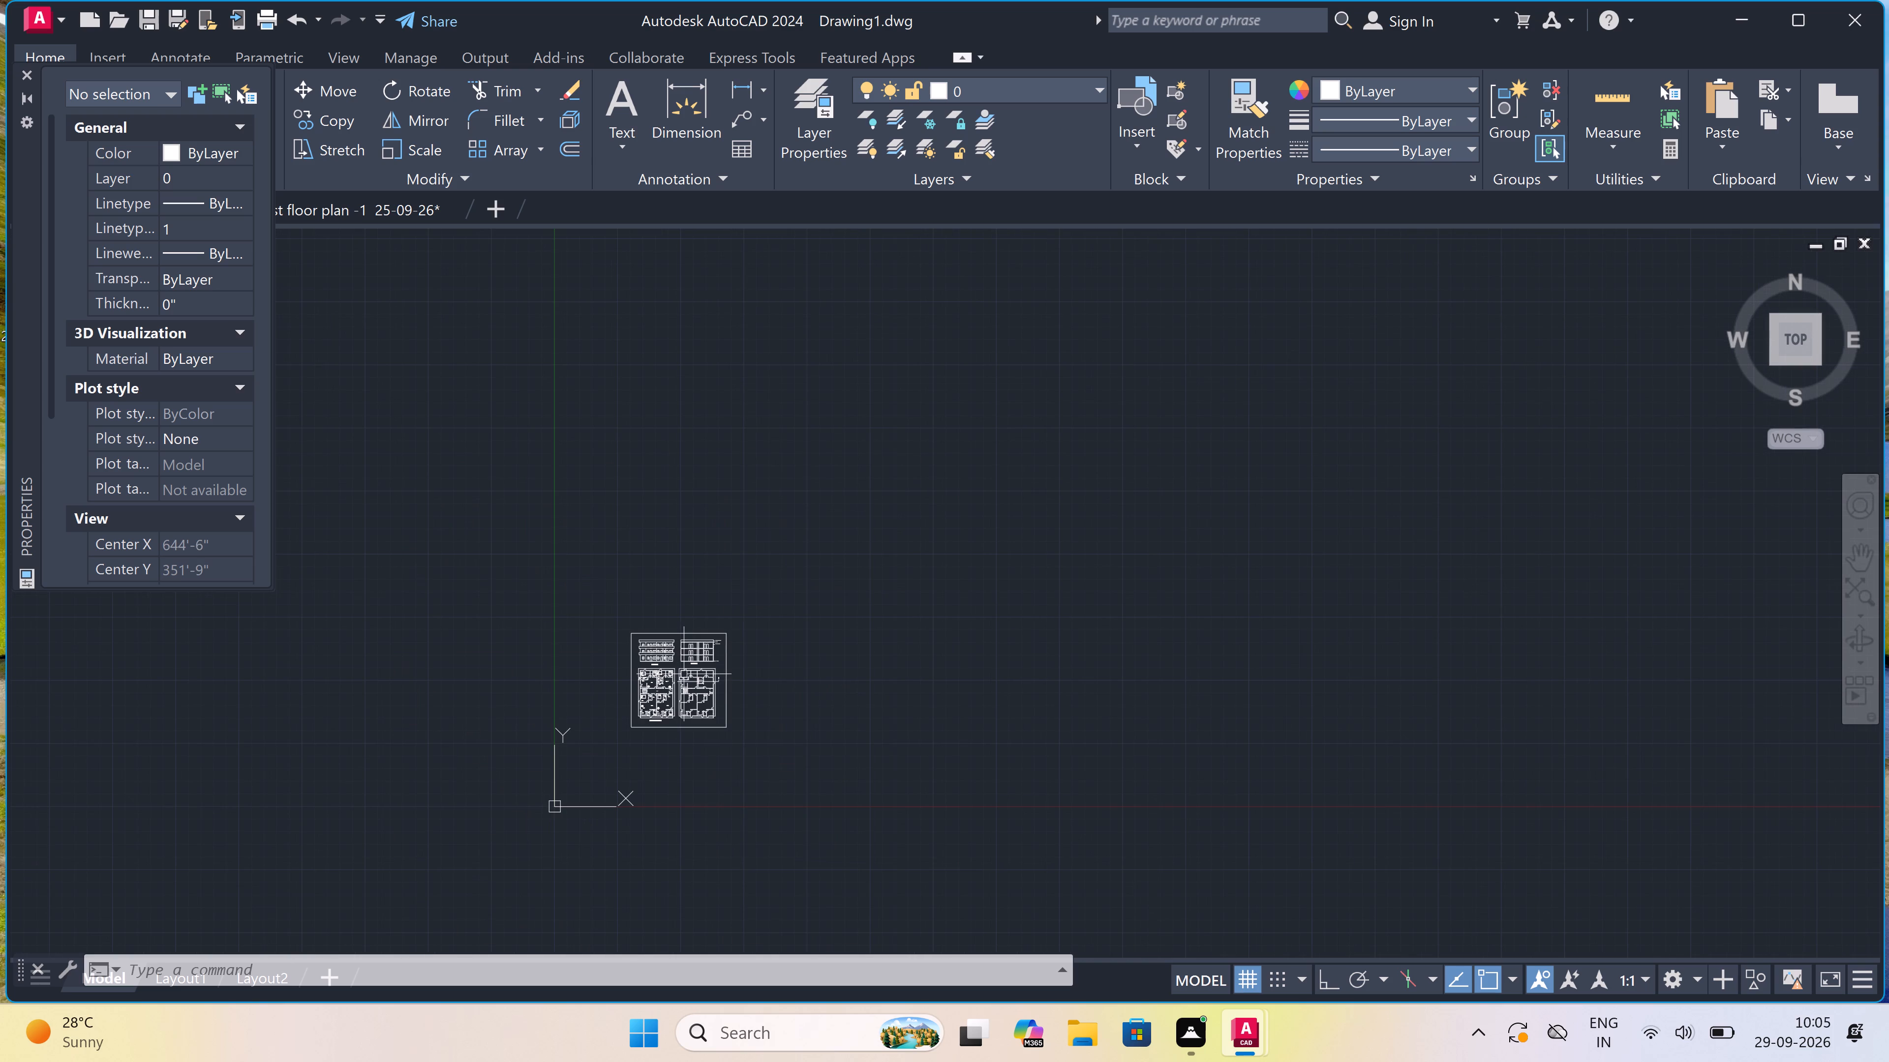
pyautogui.keyDown('ctrl'); pyautogui.scroll(8, 684, 674); pyautogui.keyUp('ctrl')
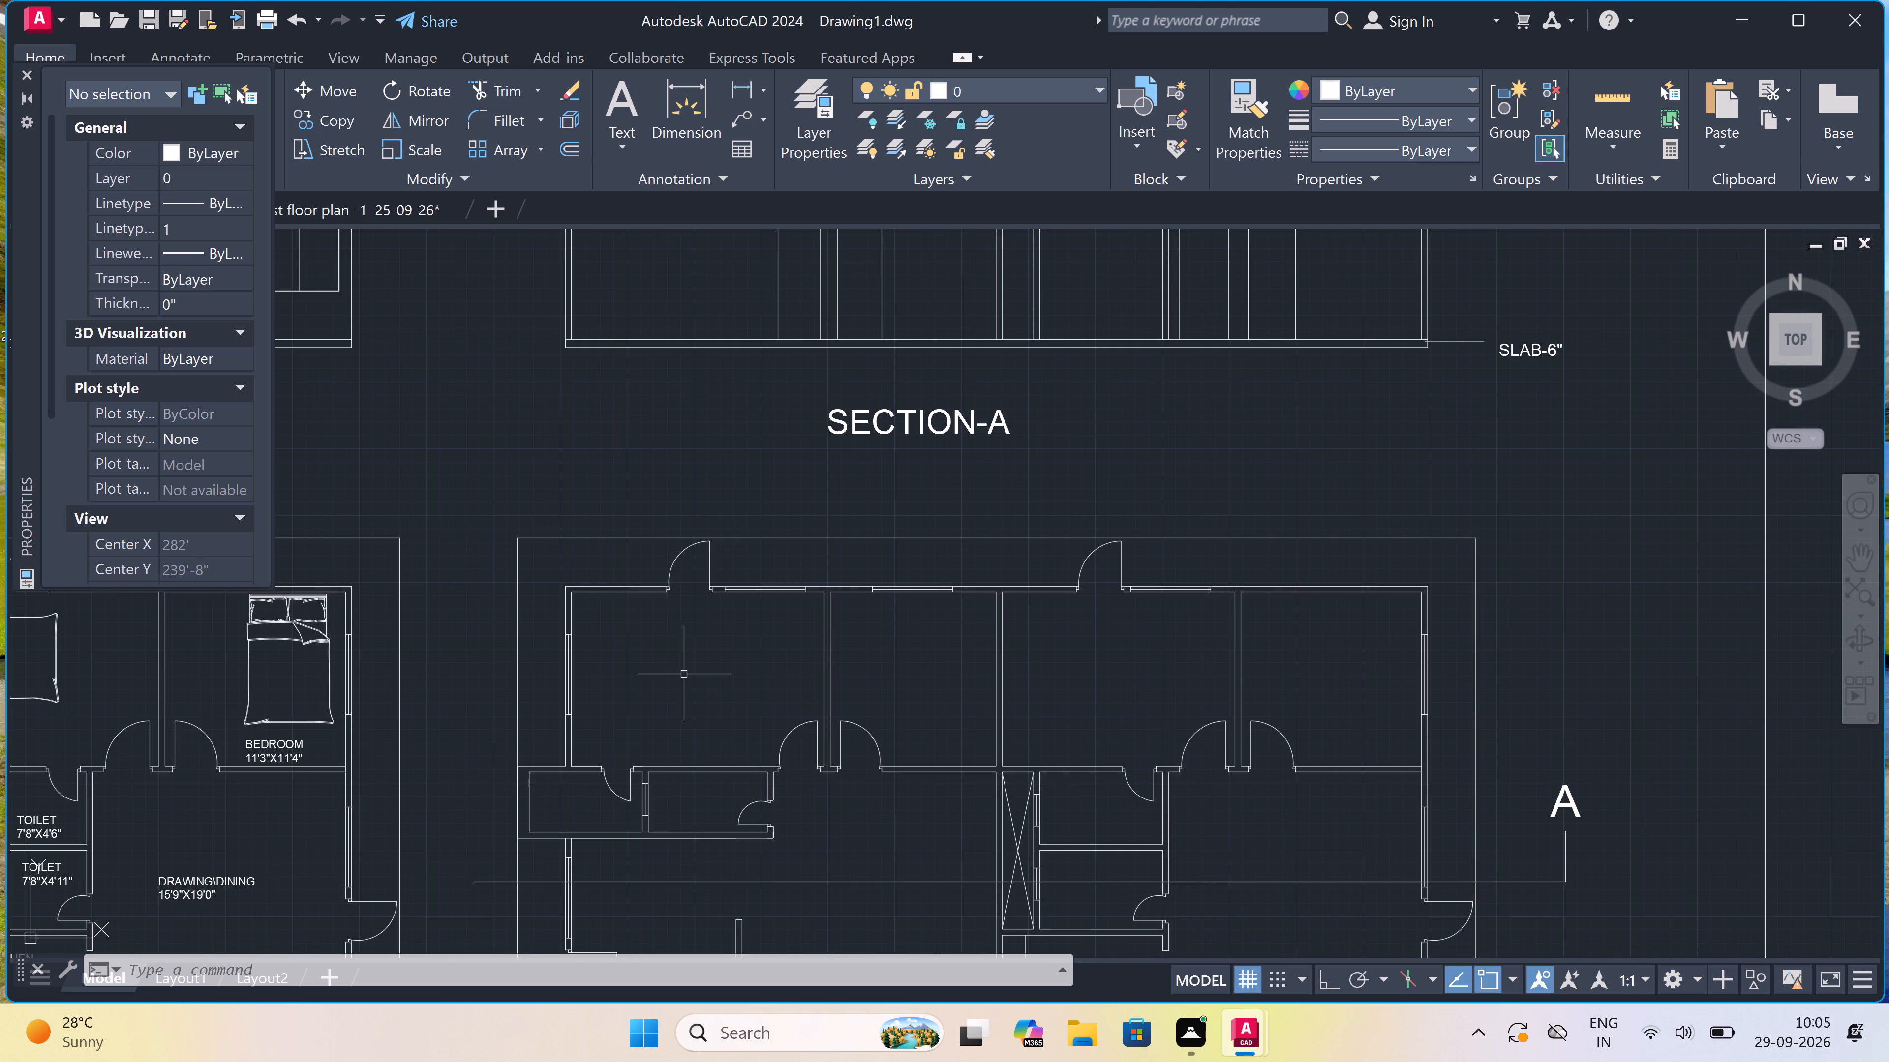
# Examine the elevation and Section-A above the two floor plans, along with the whole sheet.
pyautogui.keyDown('ctrl'); pyautogui.scroll(-5, 684, 674); pyautogui.keyUp('ctrl')
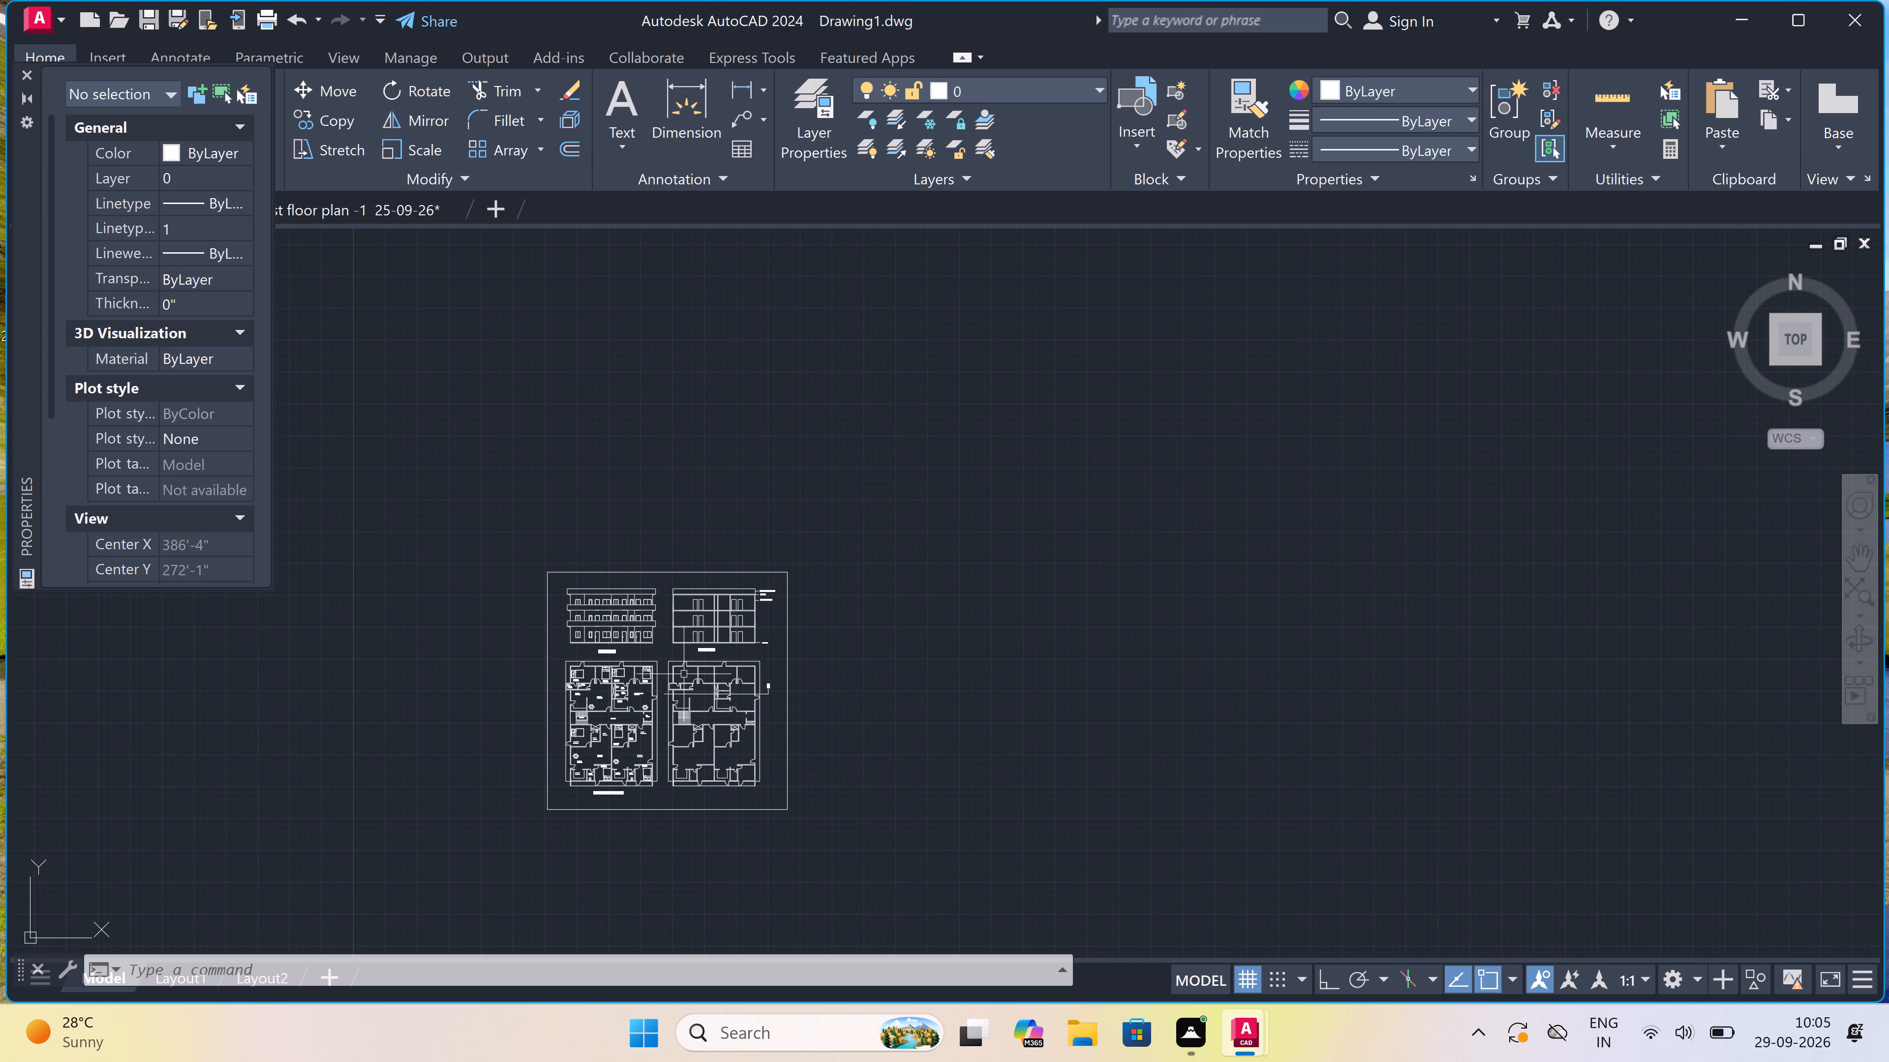
pyautogui.keyDown('ctrl'); pyautogui.scroll(4, 684, 674); pyautogui.keyUp('ctrl')
pyautogui.keyDown('ctrl'); pyautogui.scroll(-5, 684, 674); pyautogui.keyUp('ctrl')
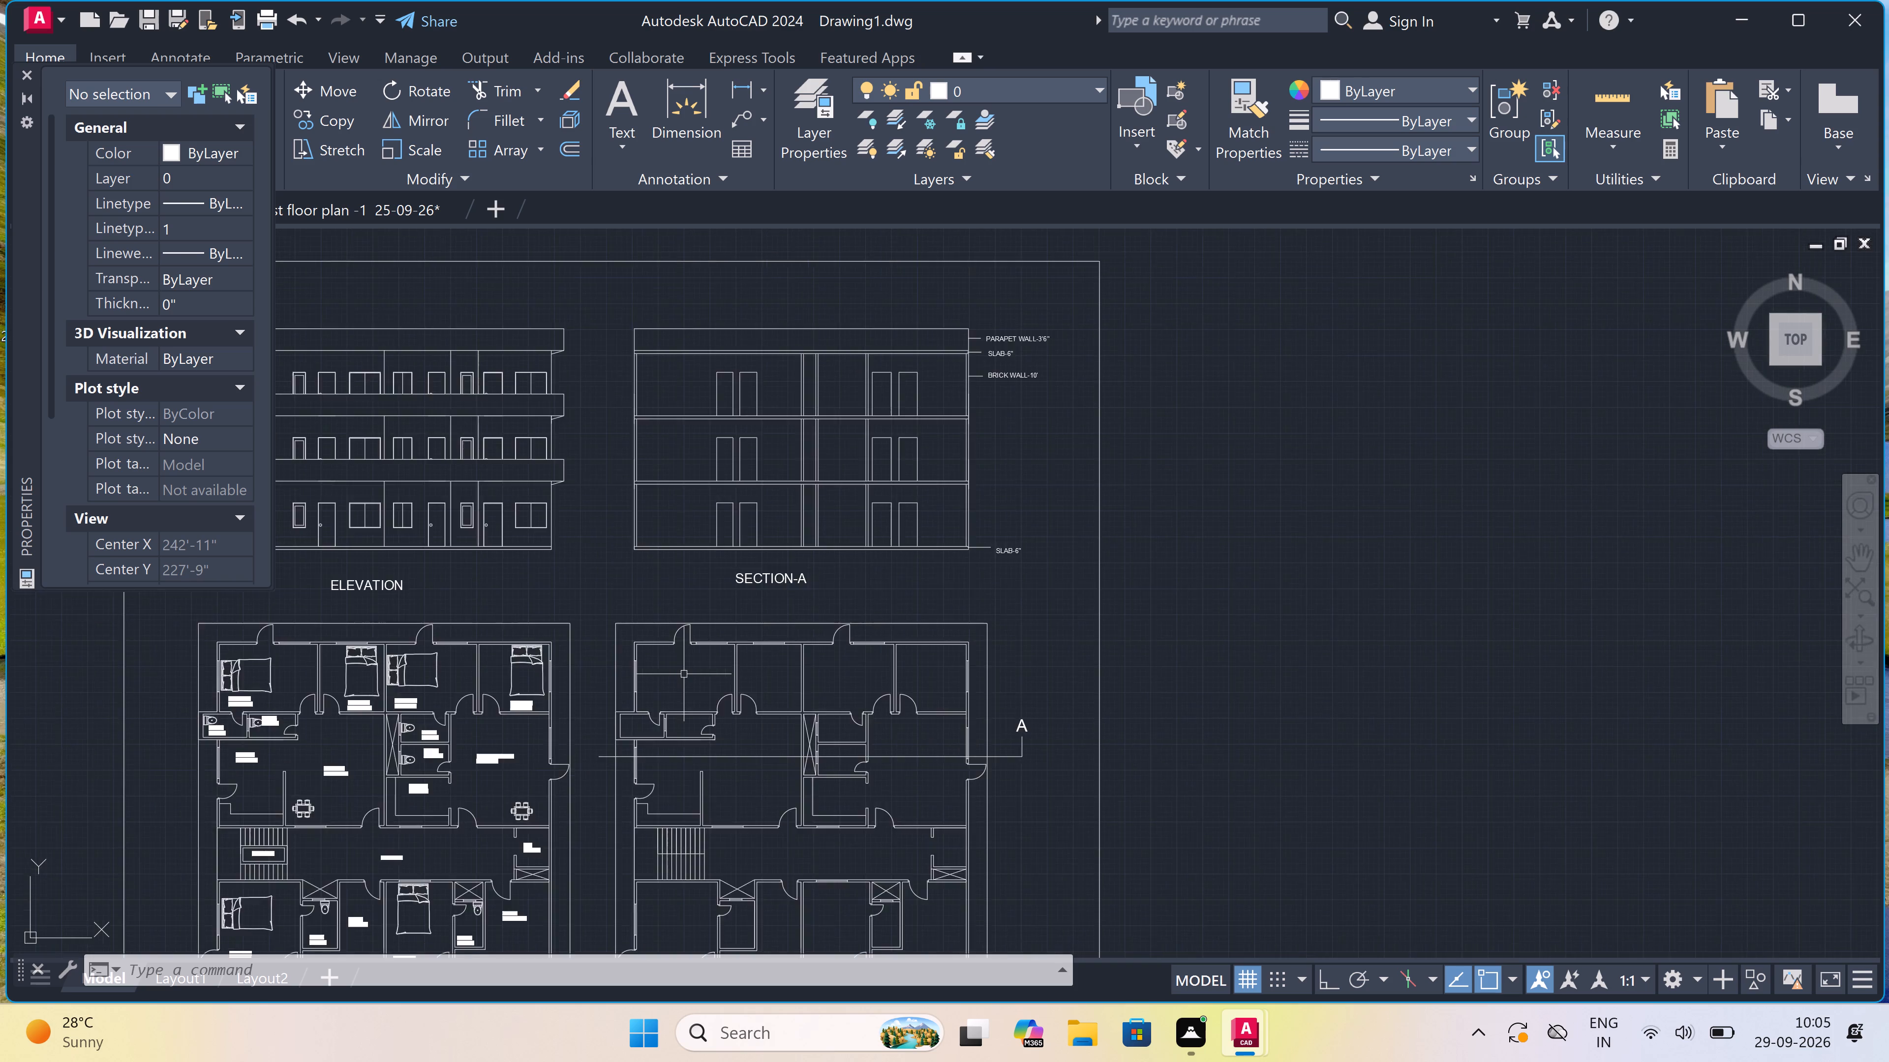
pyautogui.keyDown('ctrl'); pyautogui.scroll(2, 696, 739); pyautogui.keyUp('ctrl')
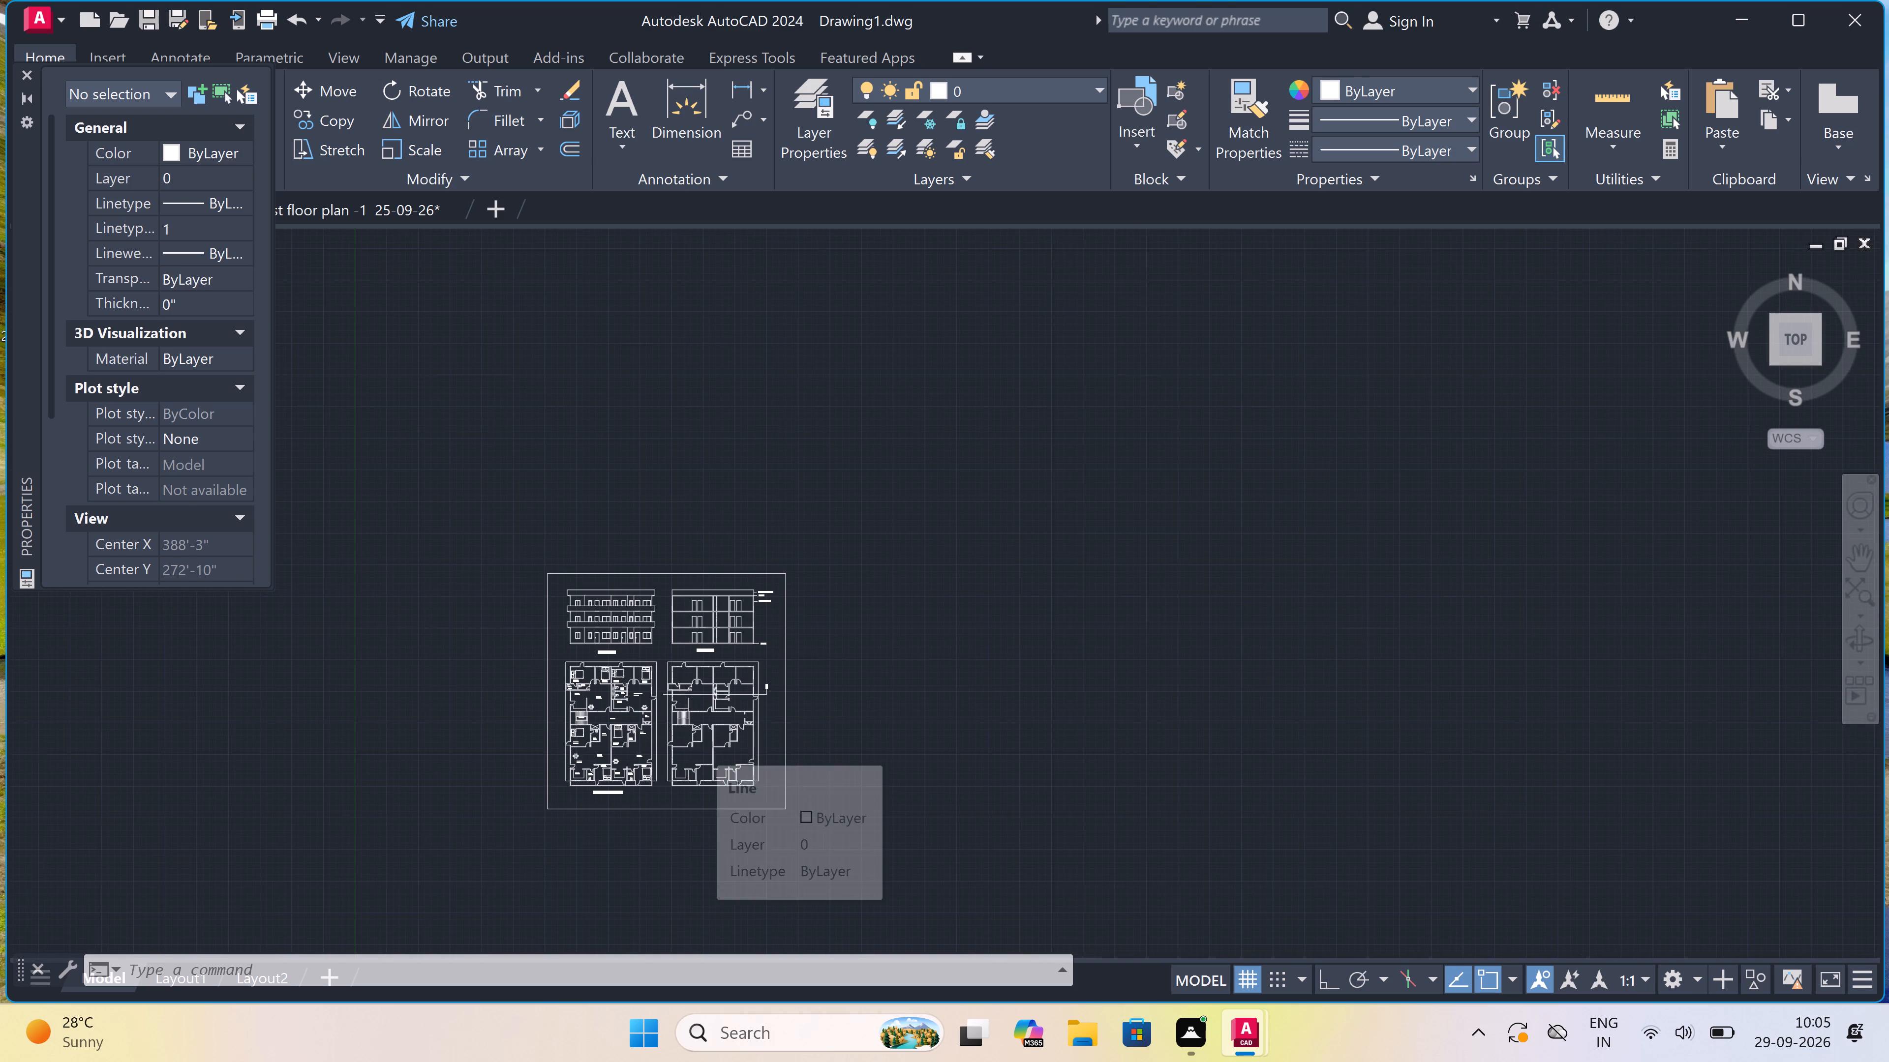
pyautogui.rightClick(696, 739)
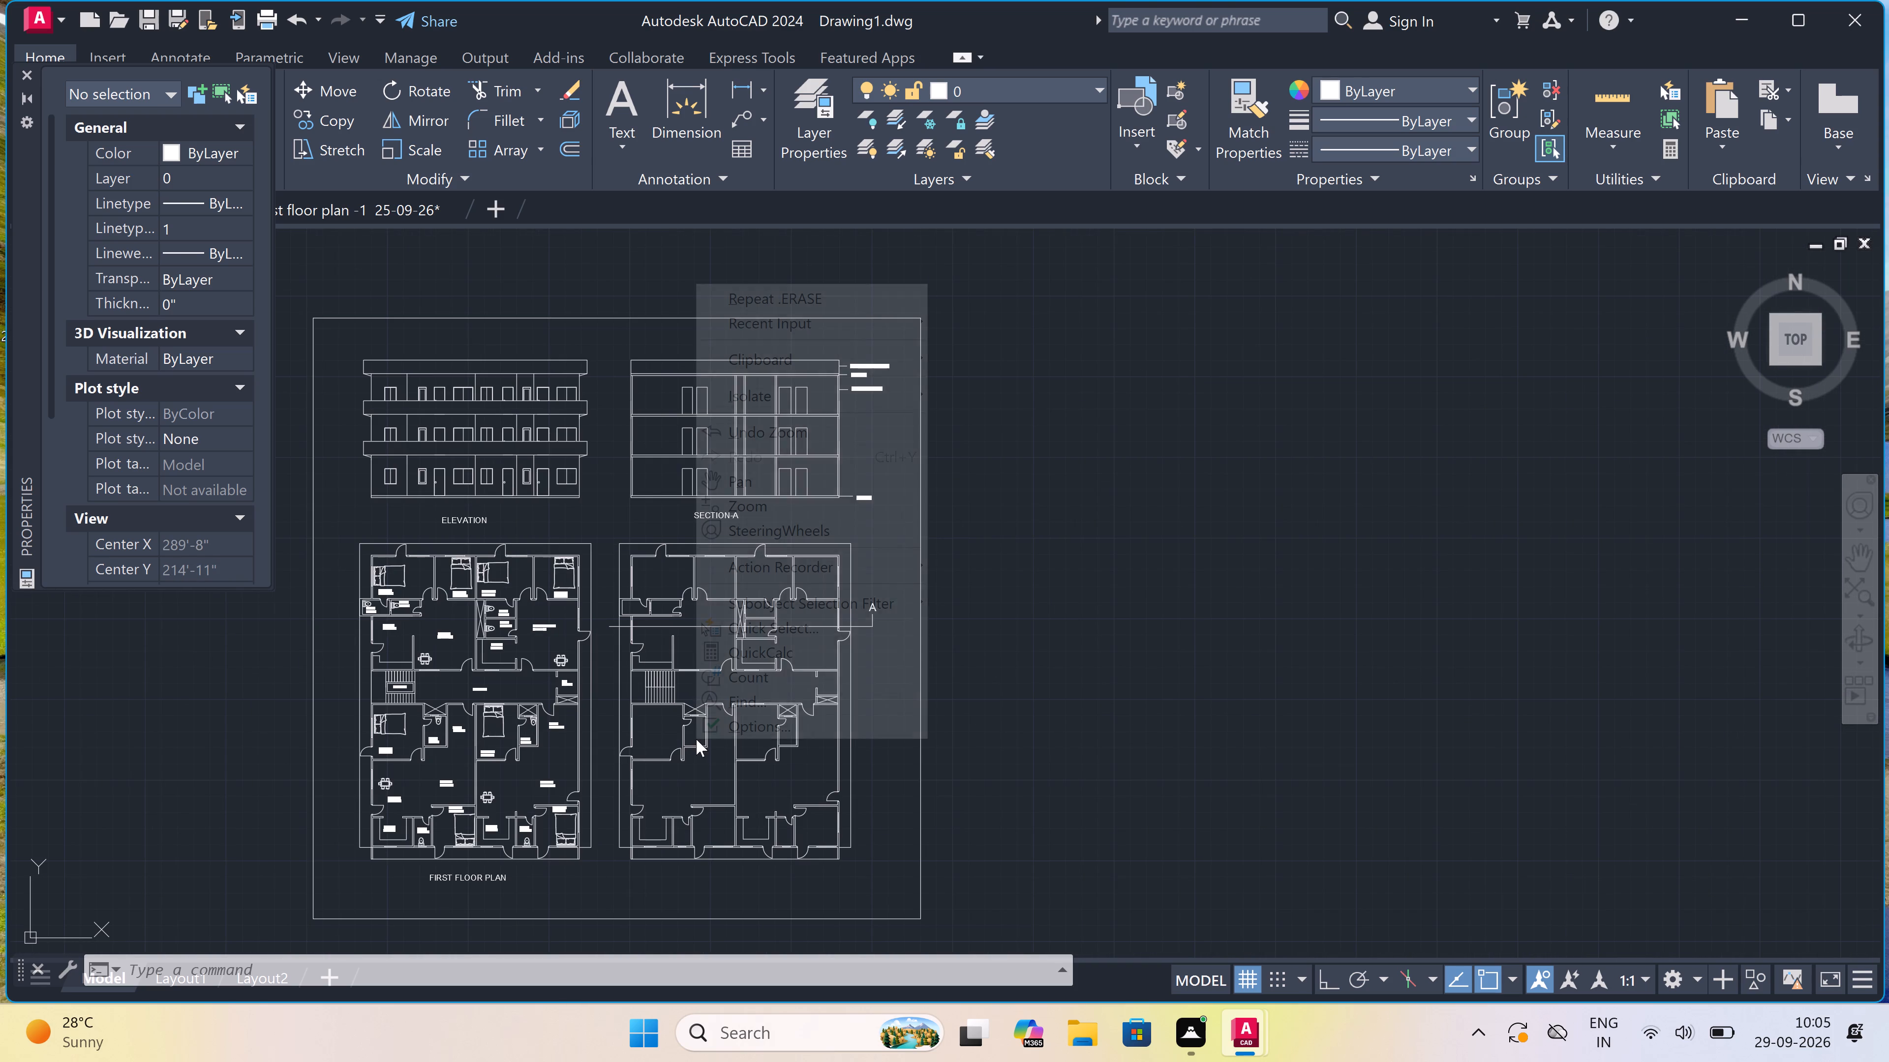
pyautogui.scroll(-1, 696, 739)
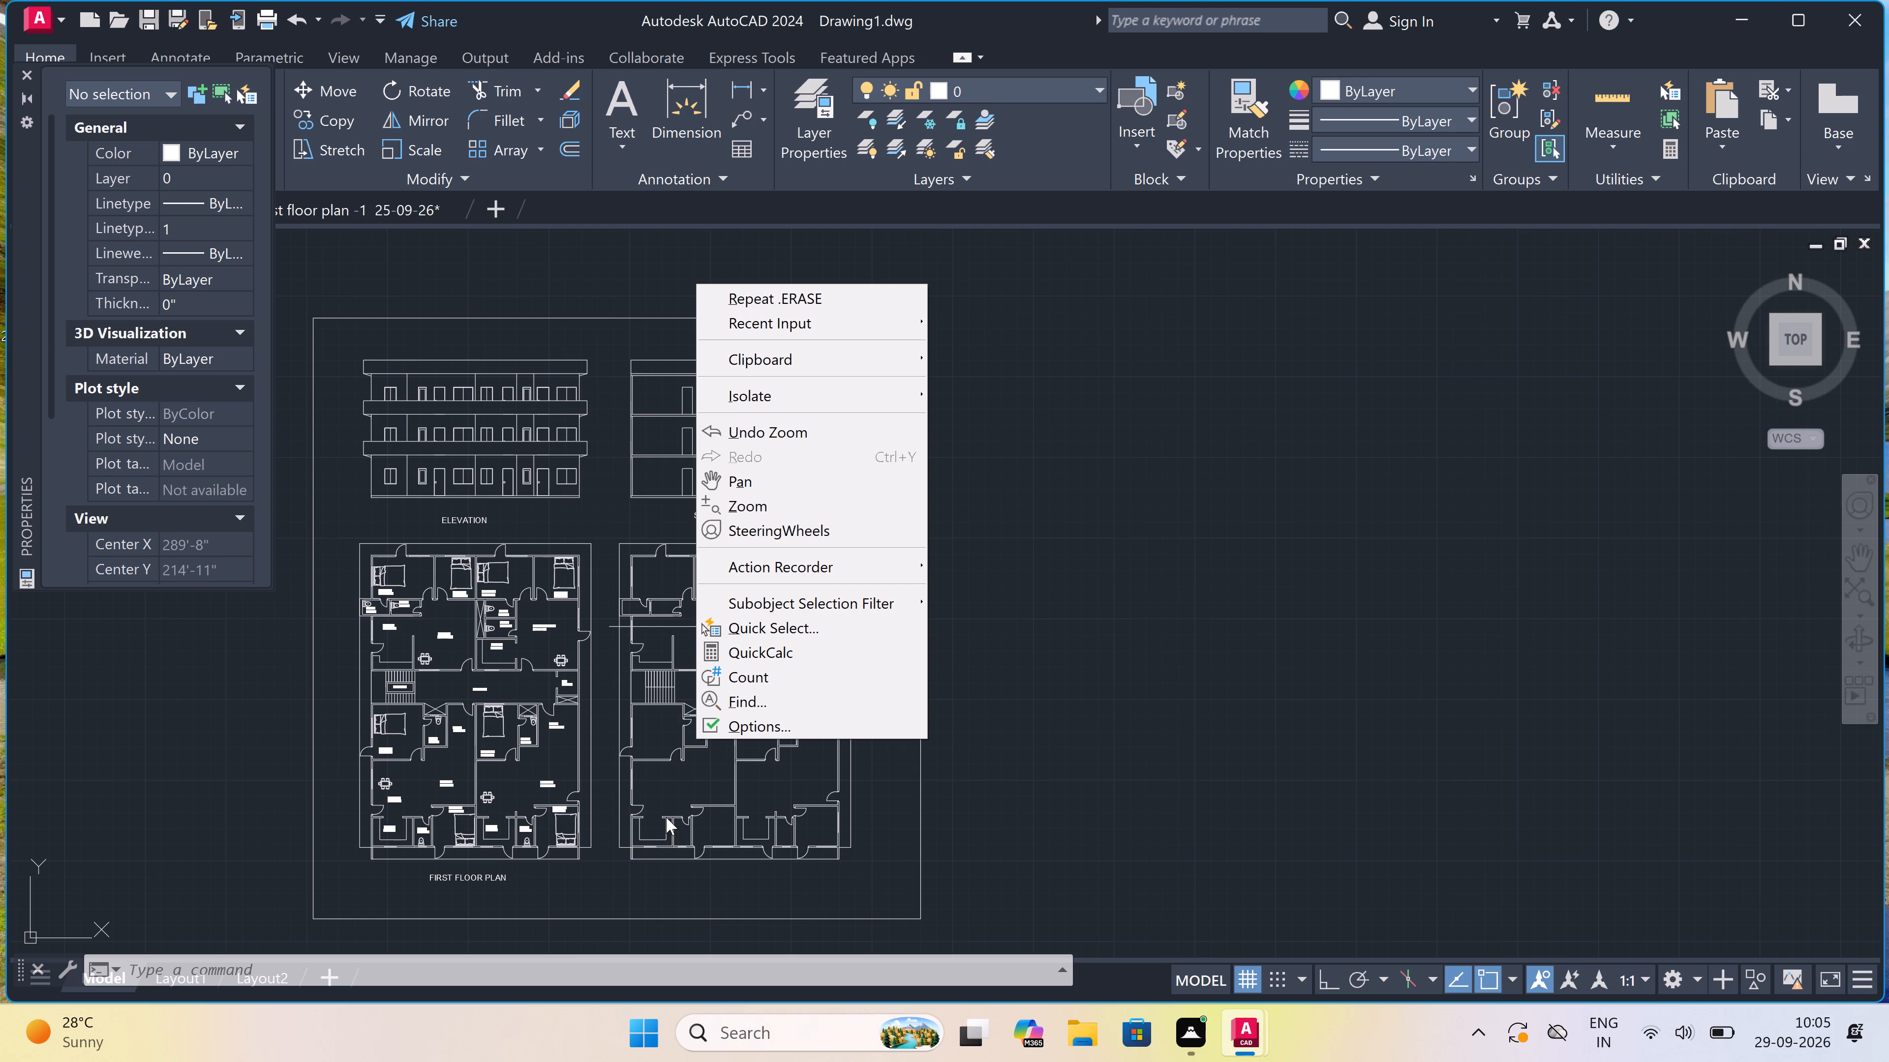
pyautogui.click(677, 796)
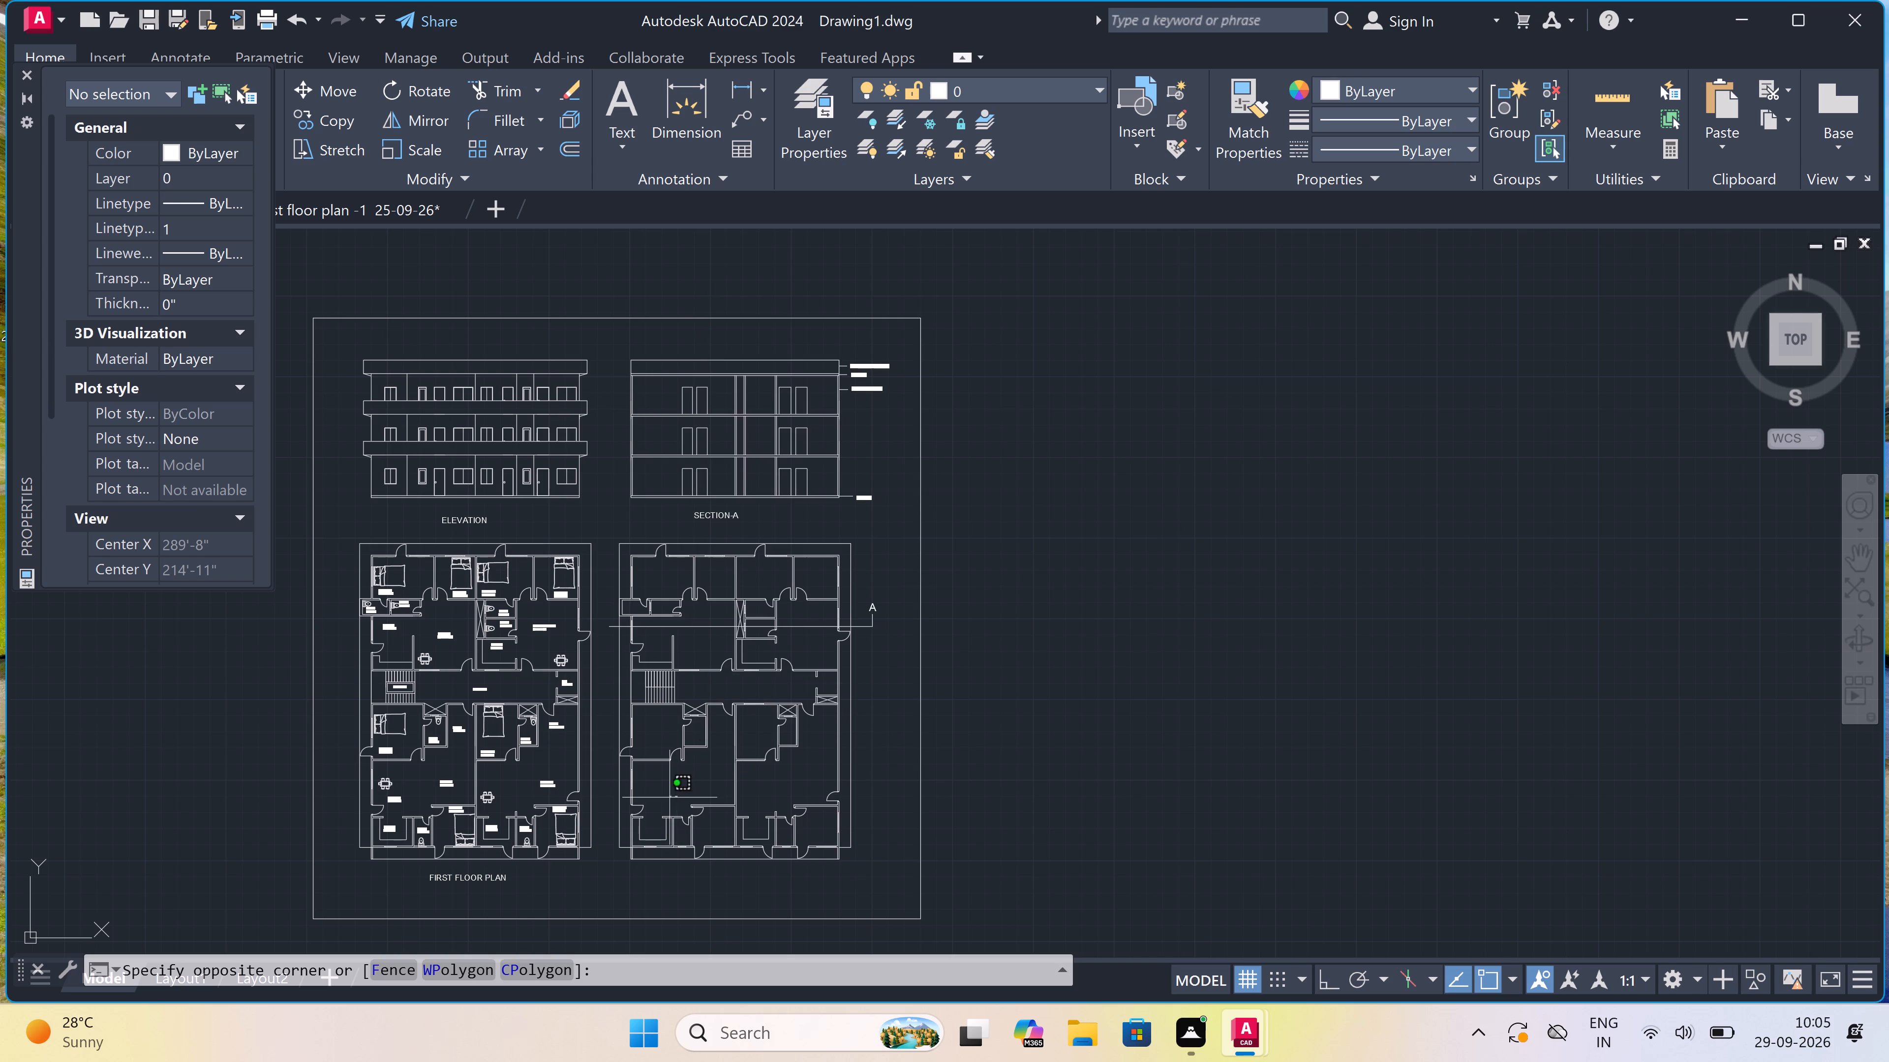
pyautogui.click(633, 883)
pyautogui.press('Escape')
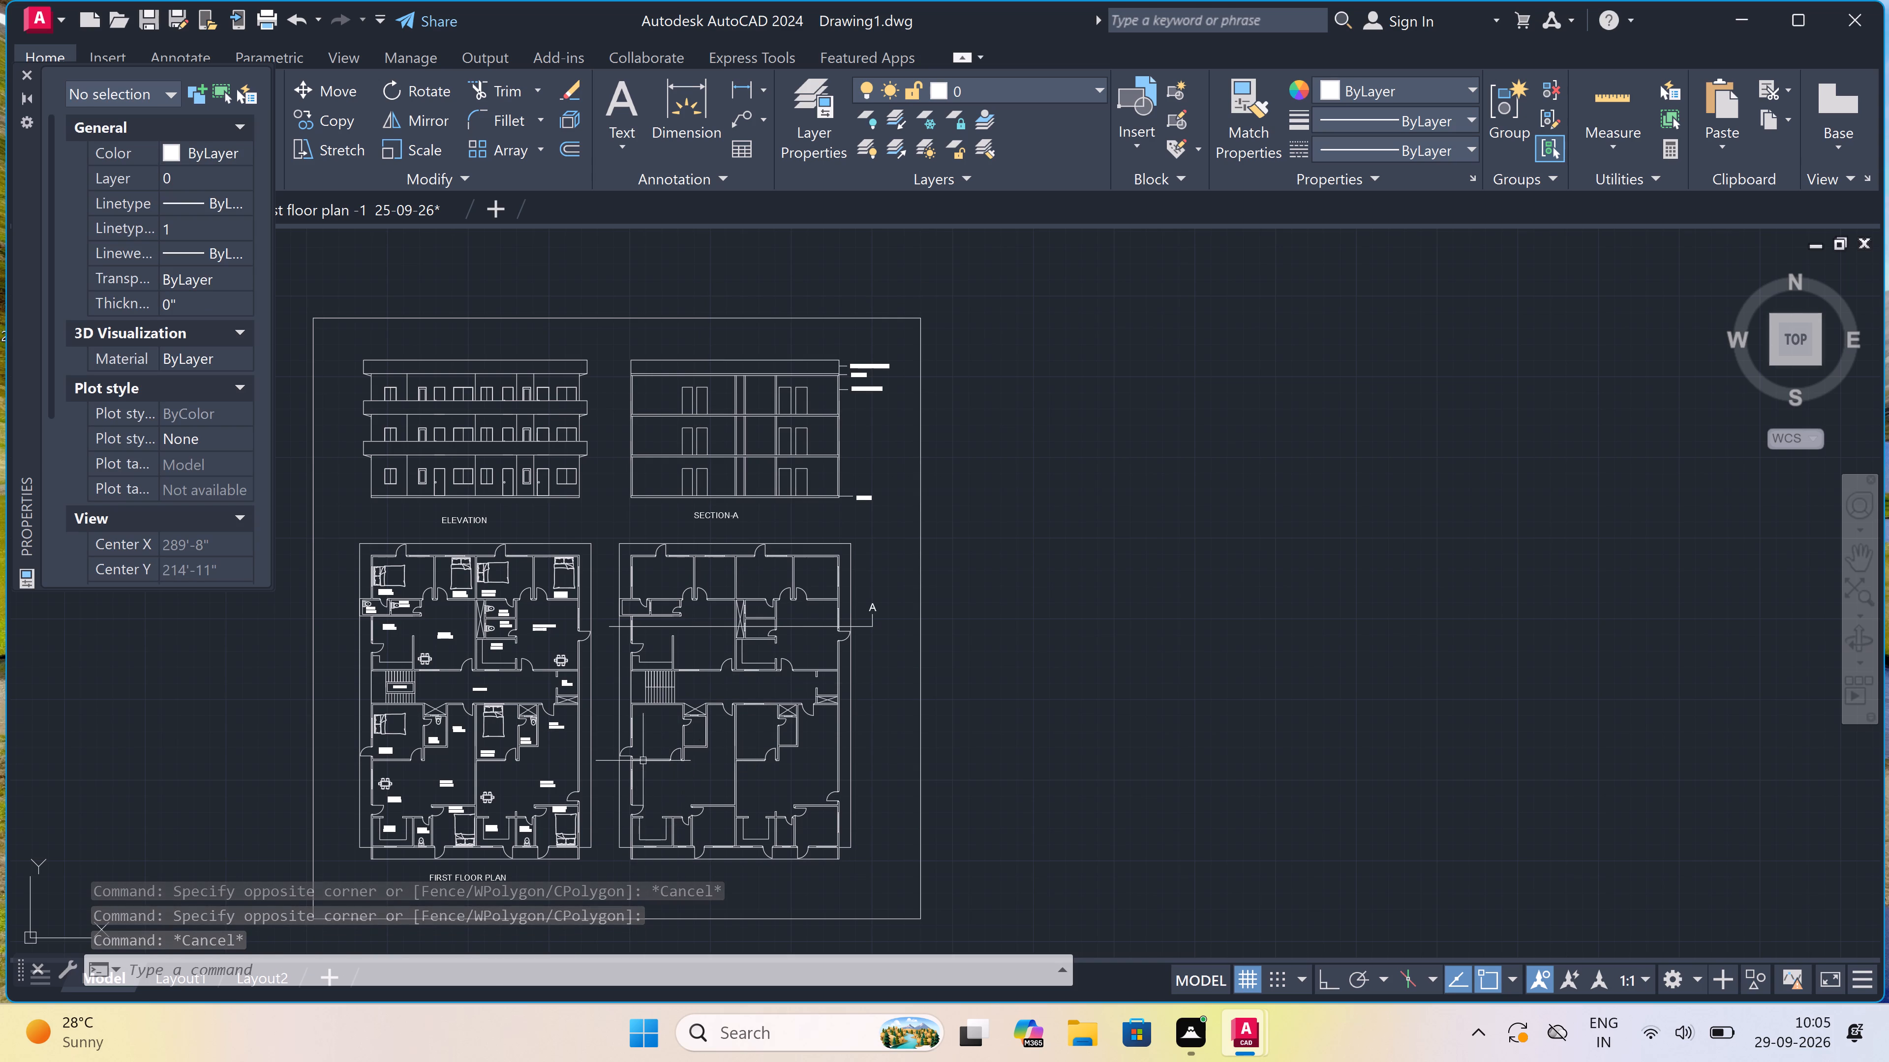
# Examine the middle and lower rooms of the first floor plan and the adjacent unlabelled plan, including the foyers, toilets, lift and stairs.
pyautogui.scroll(2, 642, 684)
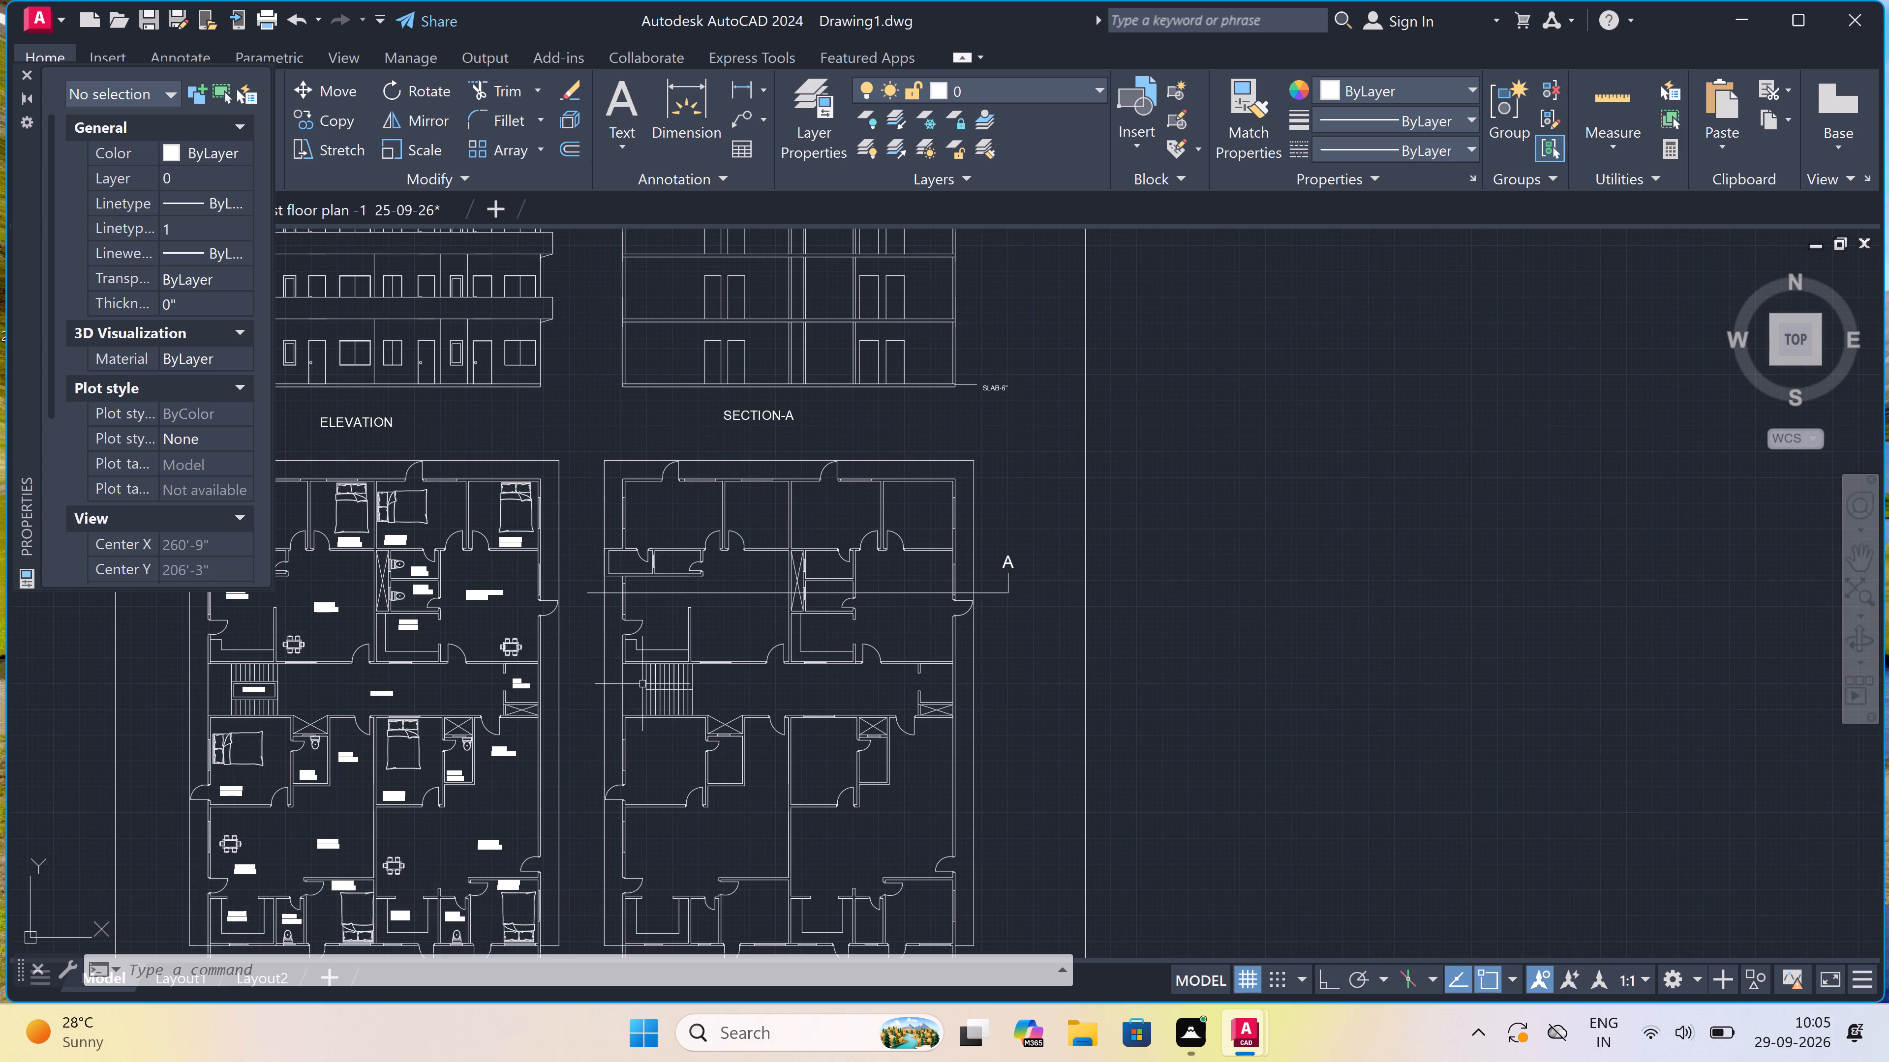
pyautogui.keyDown('ctrl'); pyautogui.scroll(-4, 642, 684); pyautogui.keyUp('ctrl')
pyautogui.keyDown('ctrl'); pyautogui.scroll(1, 636, 696); pyautogui.keyUp('ctrl')
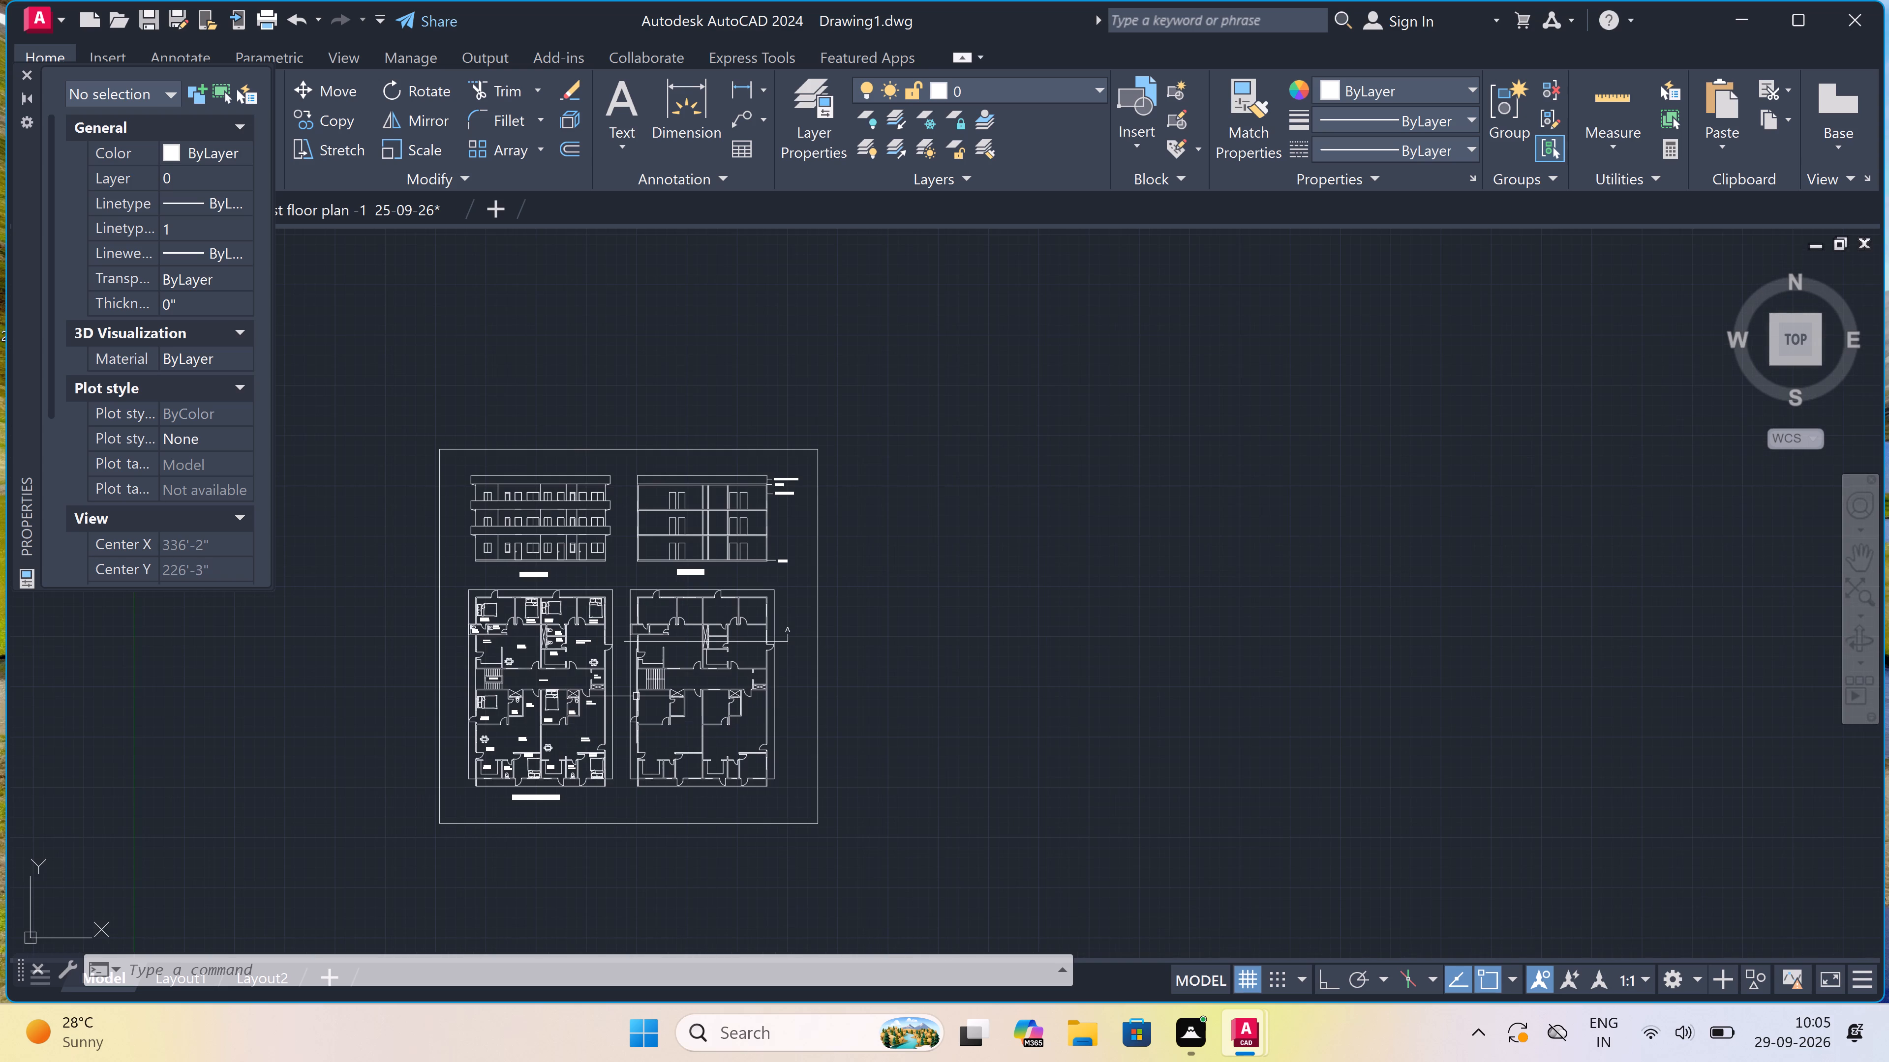
pyautogui.keyDown('ctrl'); pyautogui.scroll(5, 636, 696); pyautogui.keyUp('ctrl')
pyautogui.keyDown('ctrl'); pyautogui.scroll(-4, 636, 696); pyautogui.keyUp('ctrl')
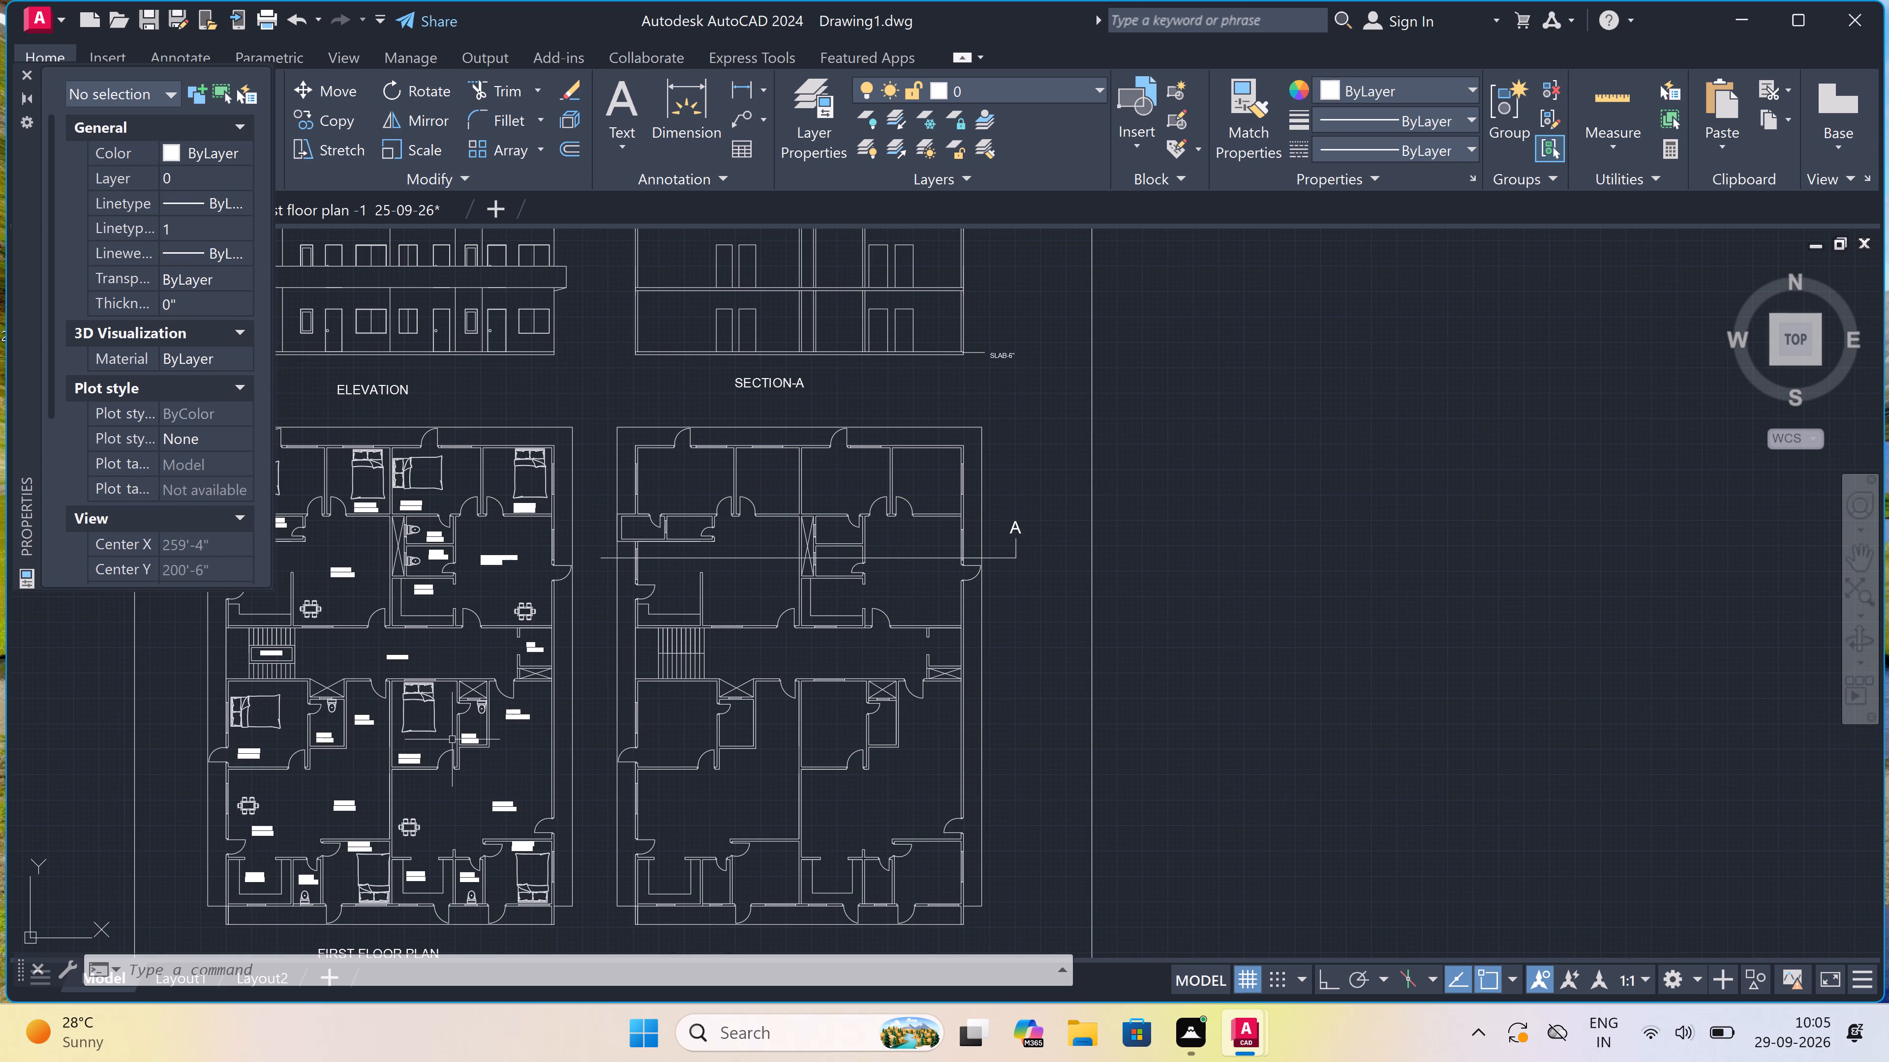
pyautogui.keyDown('ctrl'); pyautogui.scroll(4, 430, 783); pyautogui.keyUp('ctrl')
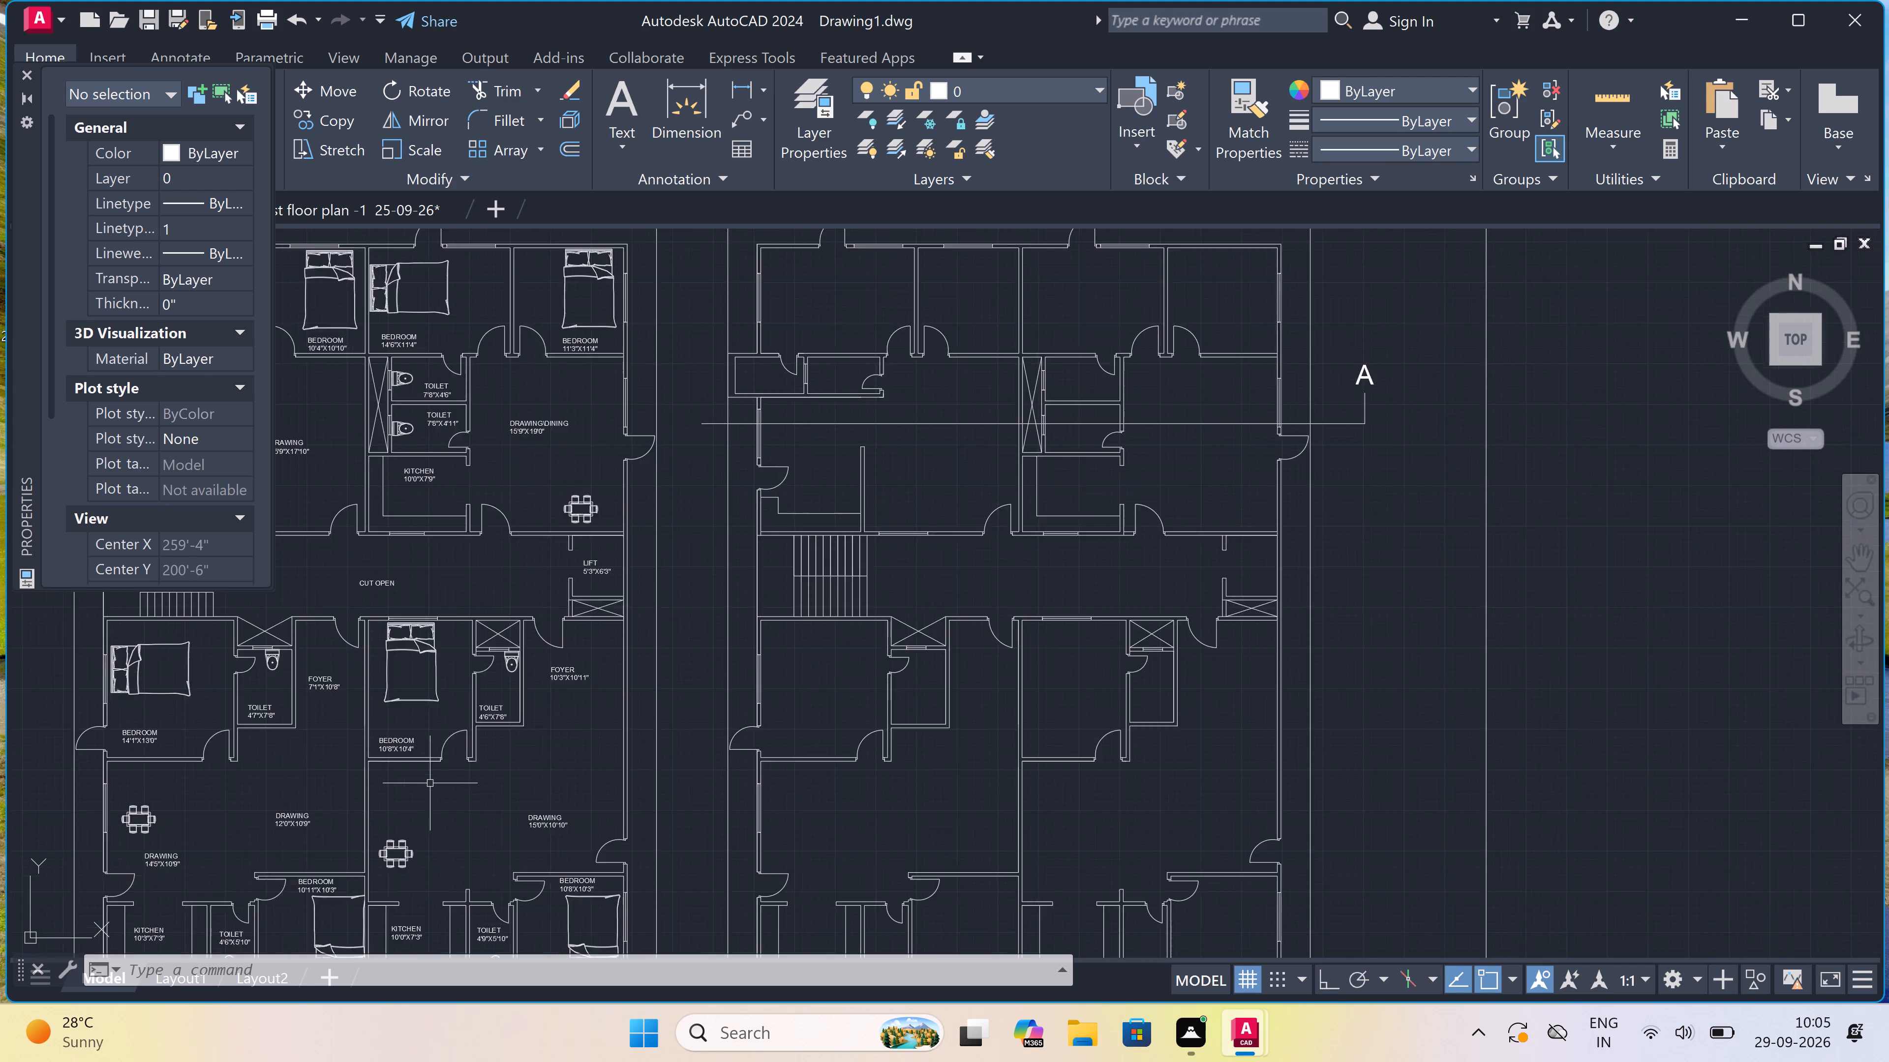
pyautogui.keyDown('ctrl'); pyautogui.scroll(-5, 270, 786); pyautogui.keyUp('ctrl')
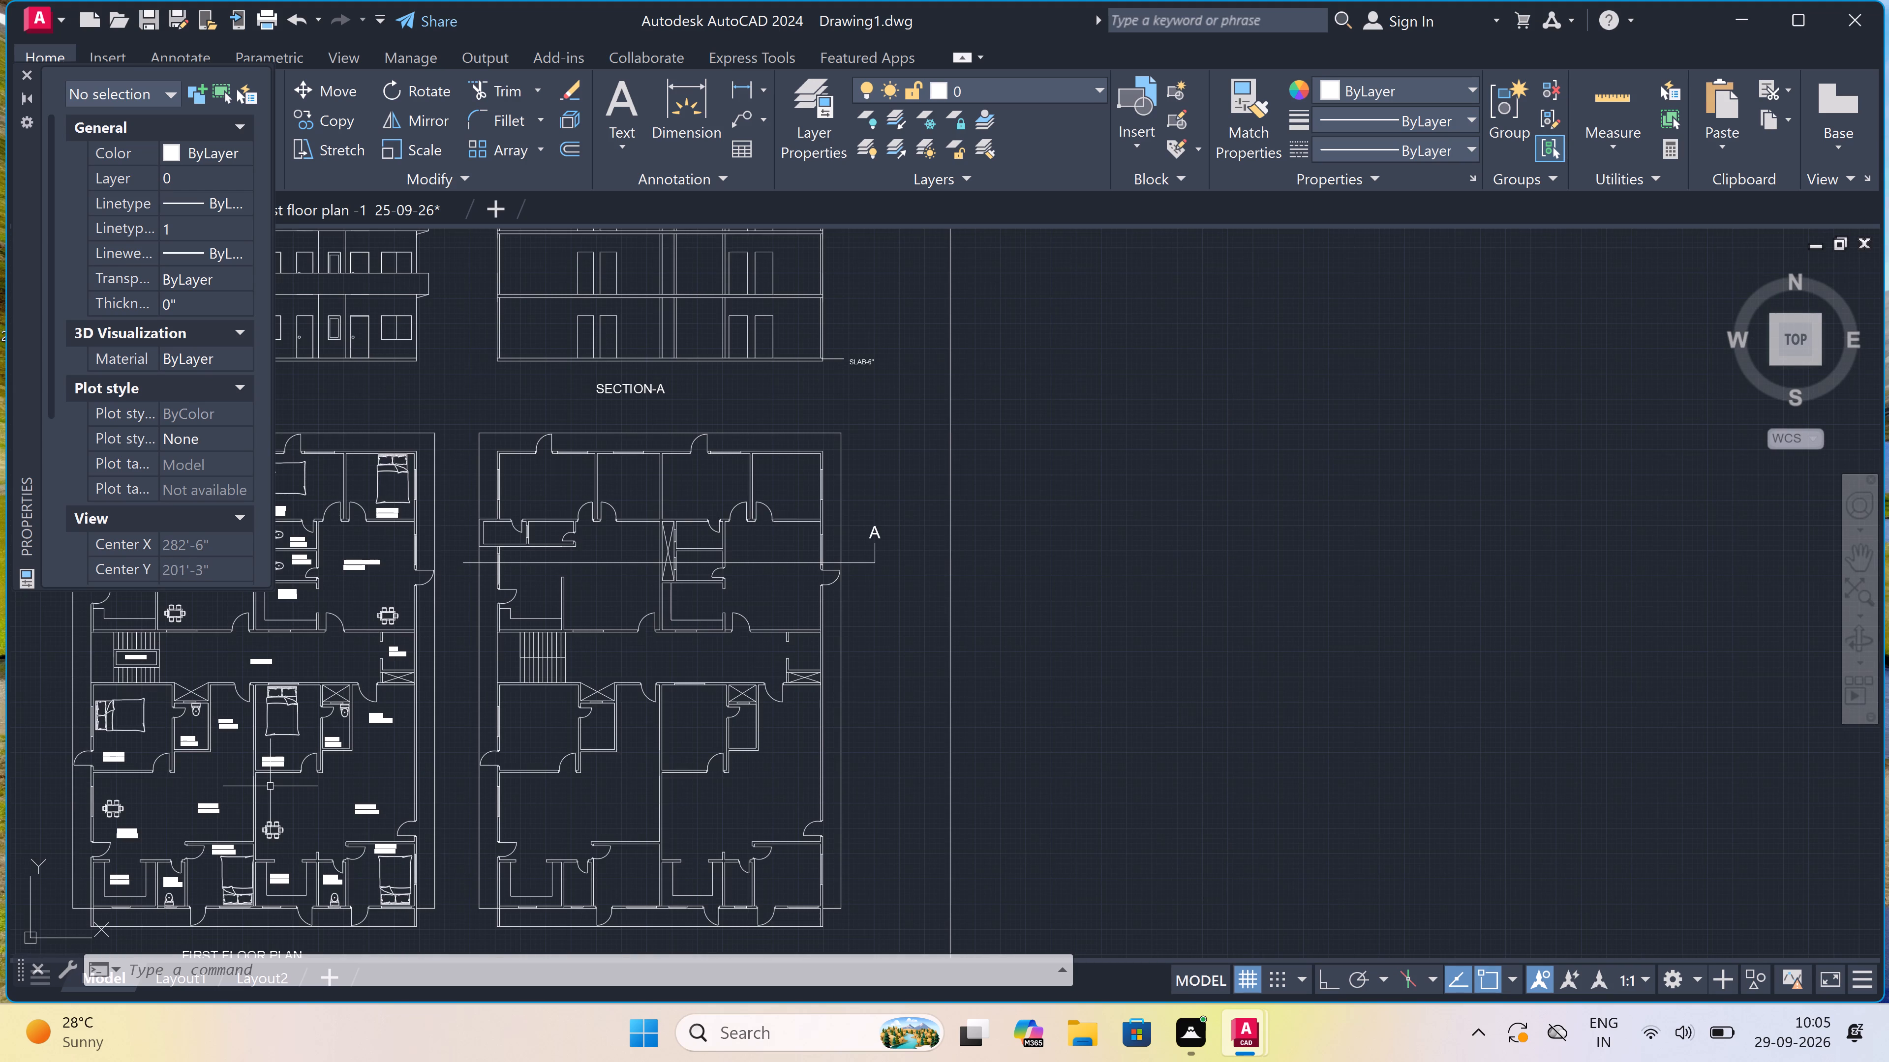
pyautogui.keyDown('ctrl'); pyautogui.scroll(-4, 270, 786); pyautogui.keyUp('ctrl')
pyautogui.keyDown('ctrl'); pyautogui.scroll(1, 270, 786); pyautogui.keyUp('ctrl')
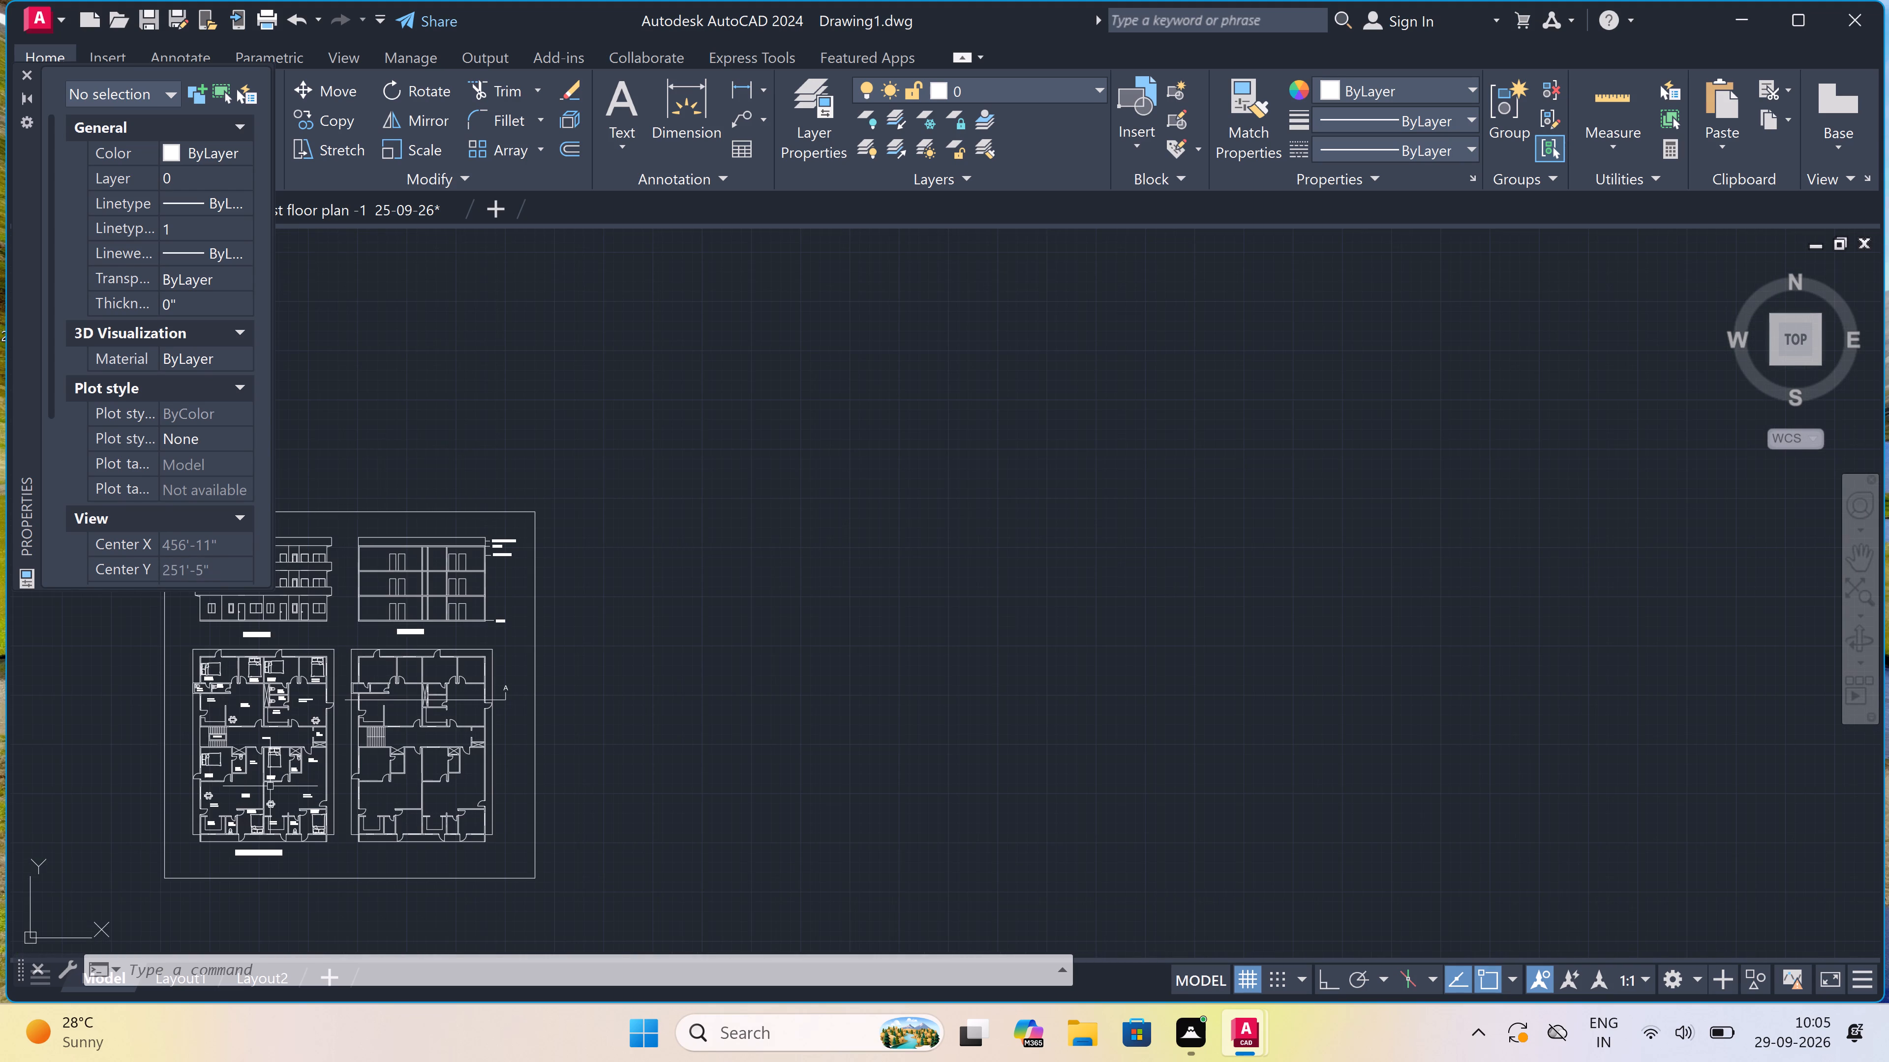
pyautogui.keyDown('ctrl'); pyautogui.scroll(4, 270, 786); pyautogui.keyUp('ctrl')
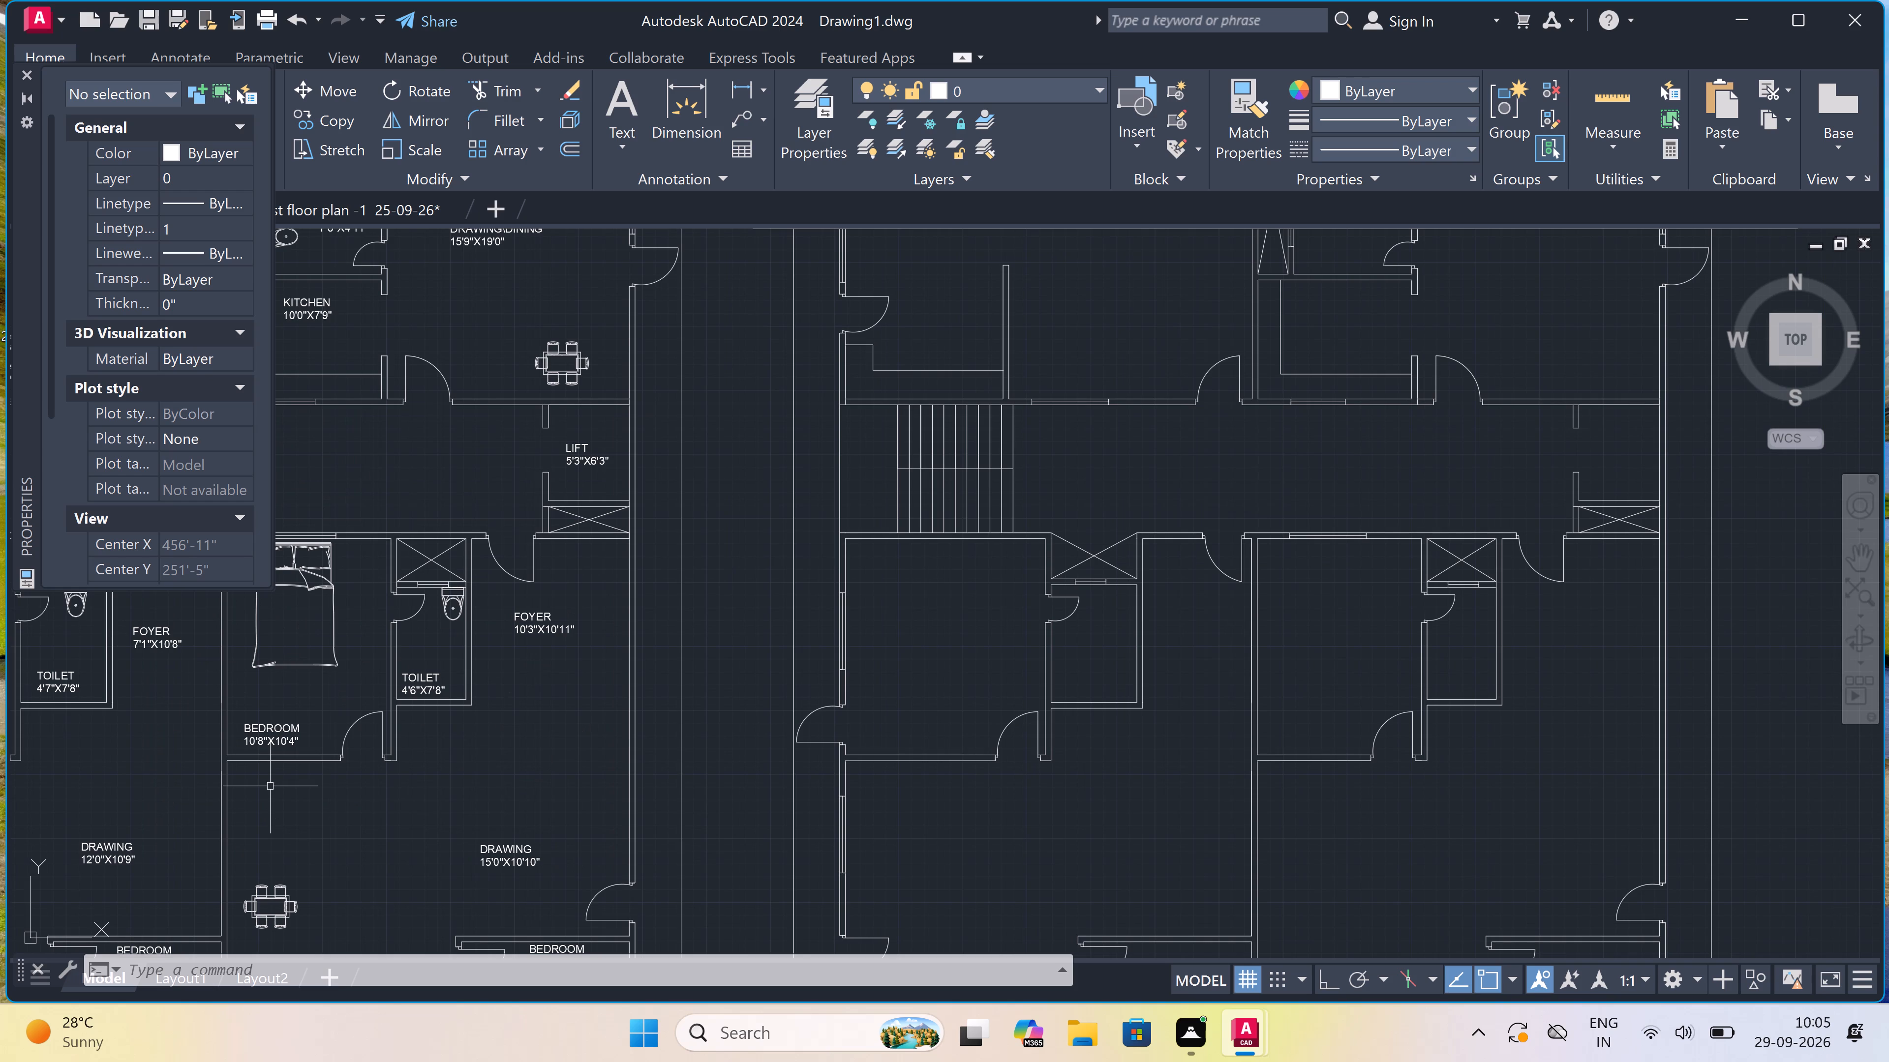
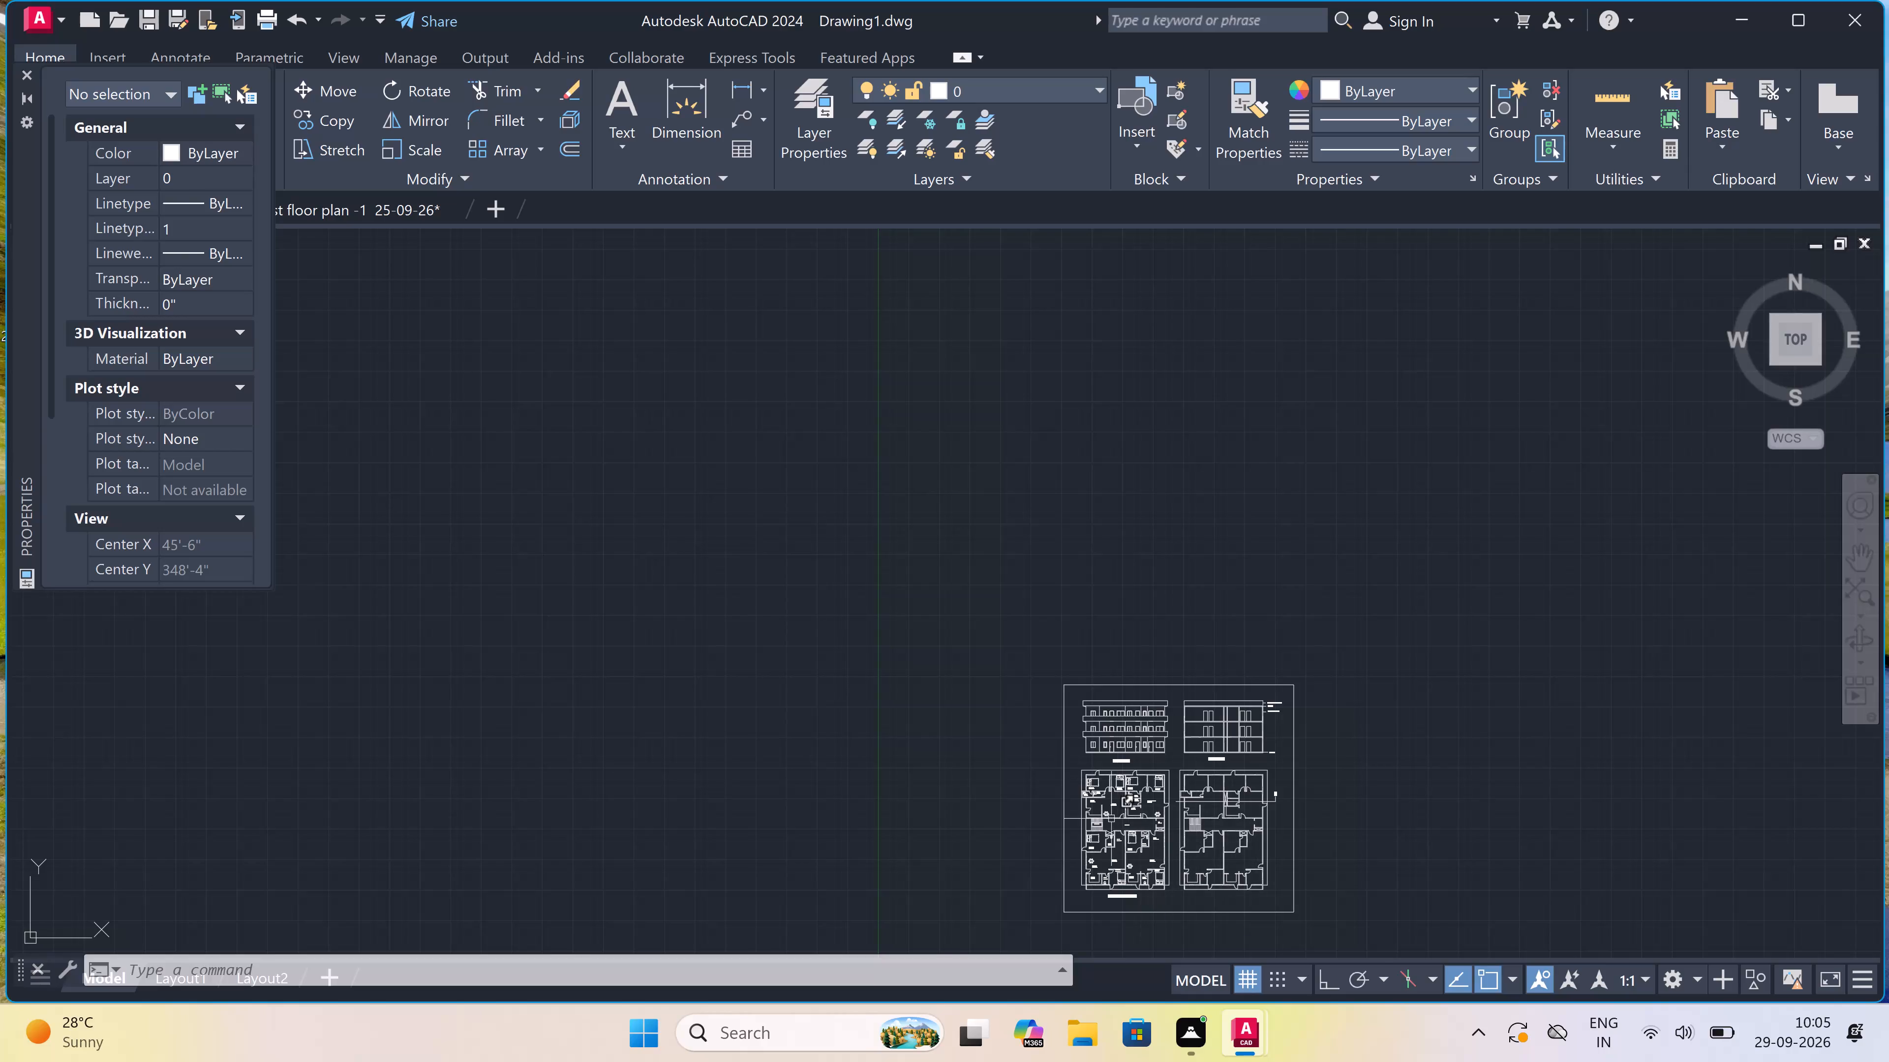
# Underline the ELEVATION title with a horizontal line about 13' long, drawn with Ortho on and extending slightly past both ends of the text.
pyautogui.keyDown('ctrl'); pyautogui.scroll(6, 1111, 819); pyautogui.keyUp('ctrl')
pyautogui.keyDown('ctrl'); pyautogui.scroll(-2, 1112, 759); pyautogui.keyUp('ctrl')
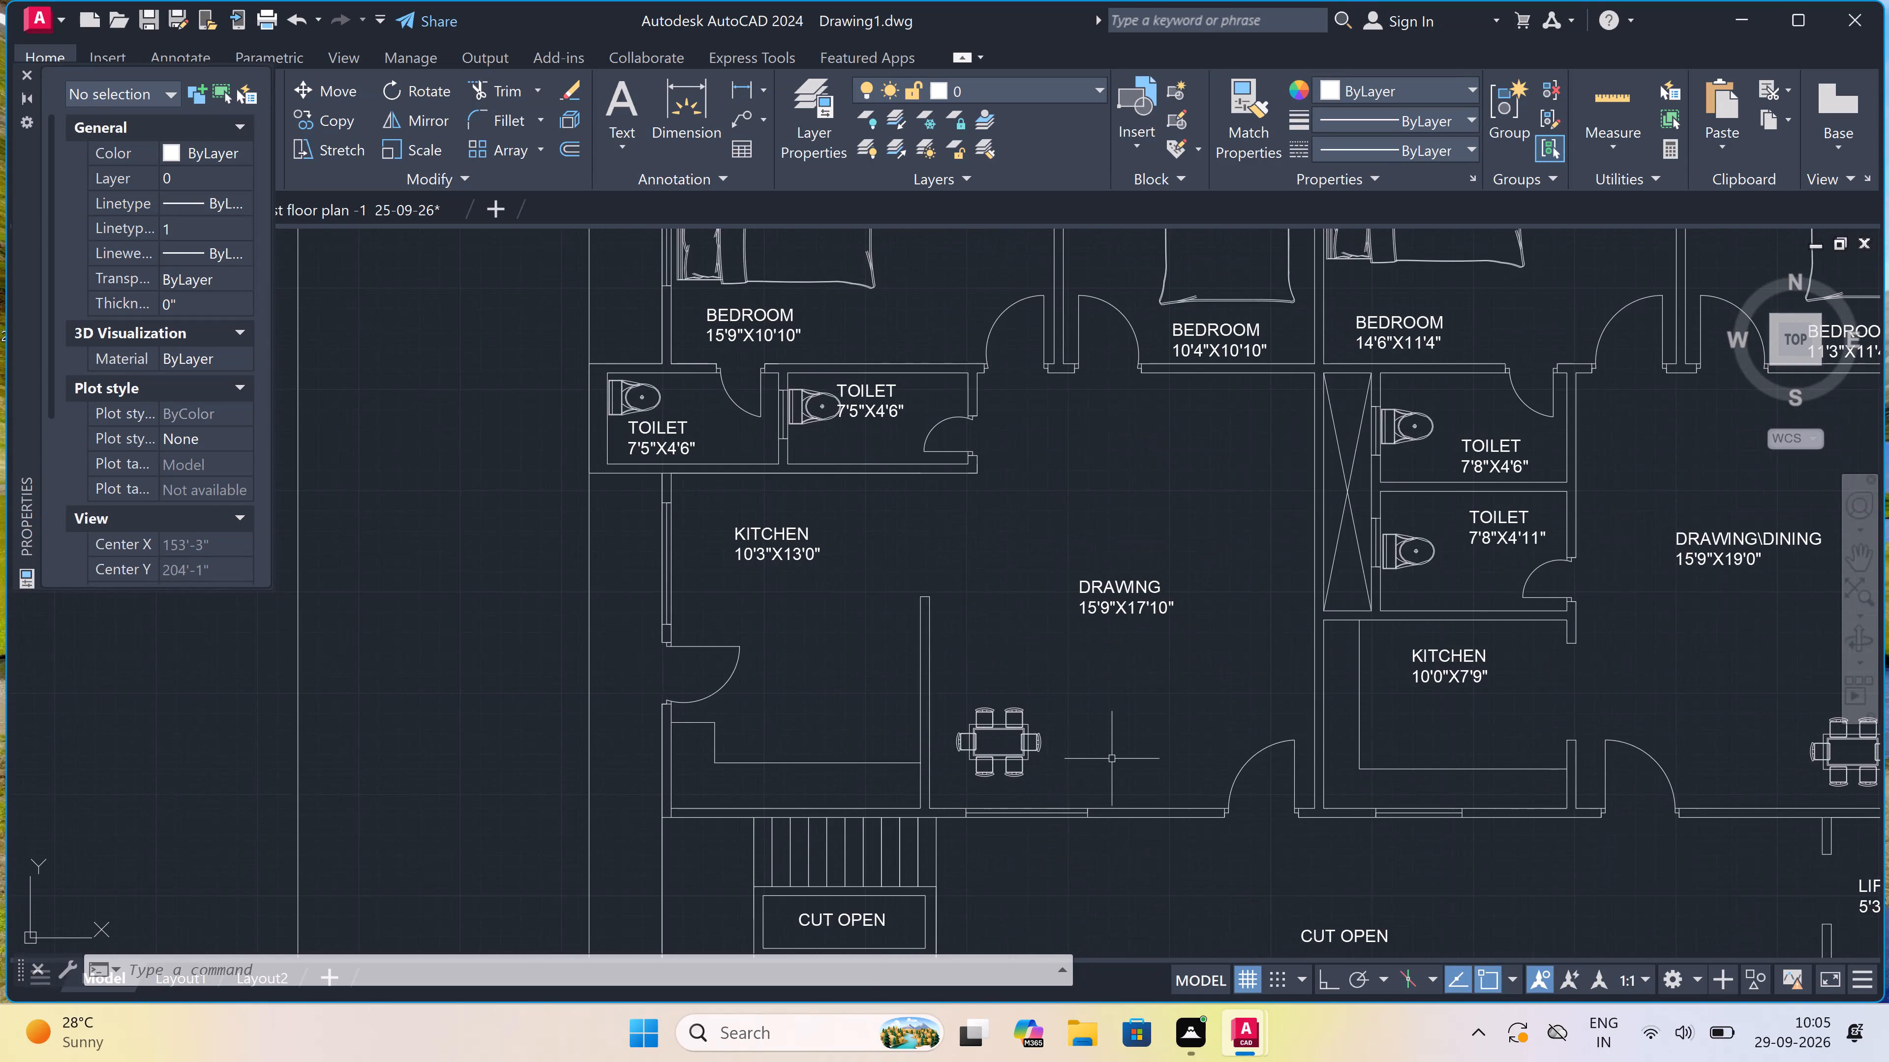
pyautogui.keyDown('ctrl'); pyautogui.scroll(-2, 1112, 759); pyautogui.keyUp('ctrl')
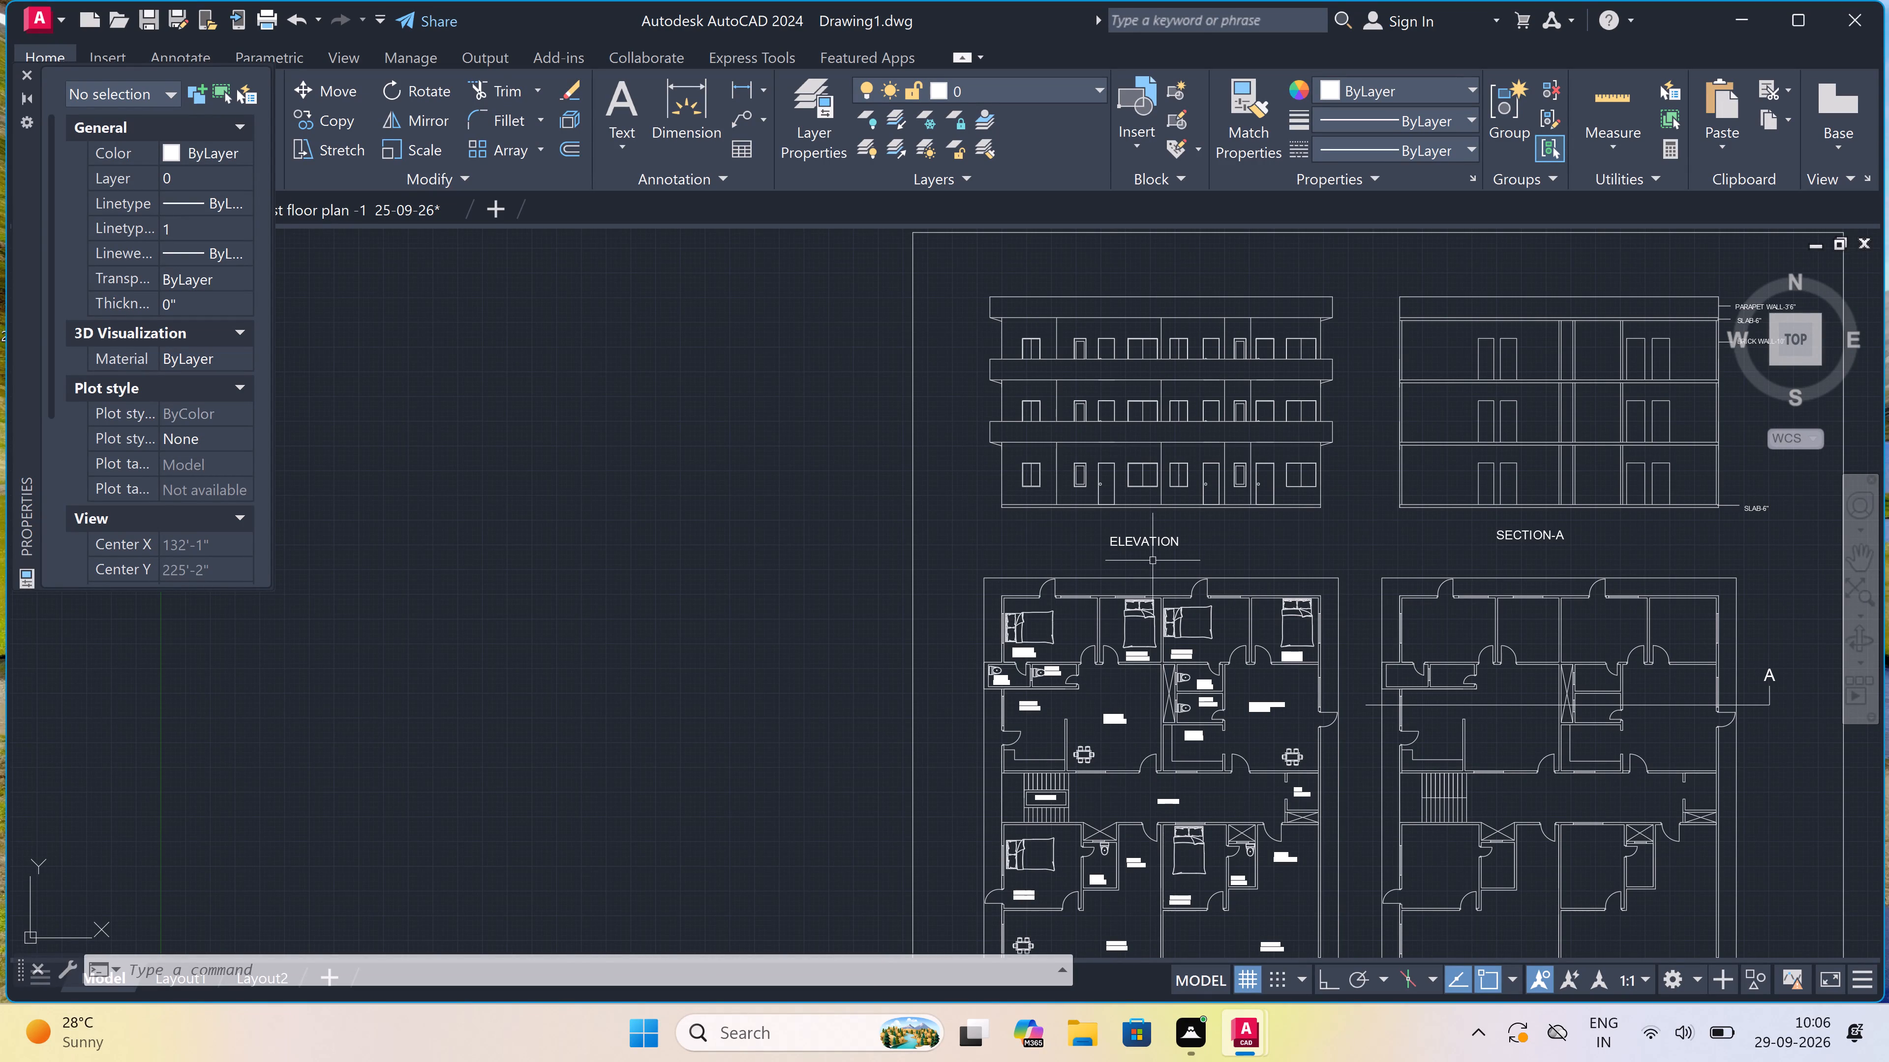
pyautogui.keyDown('ctrl'); pyautogui.scroll(5, 1162, 536); pyautogui.keyUp('ctrl')
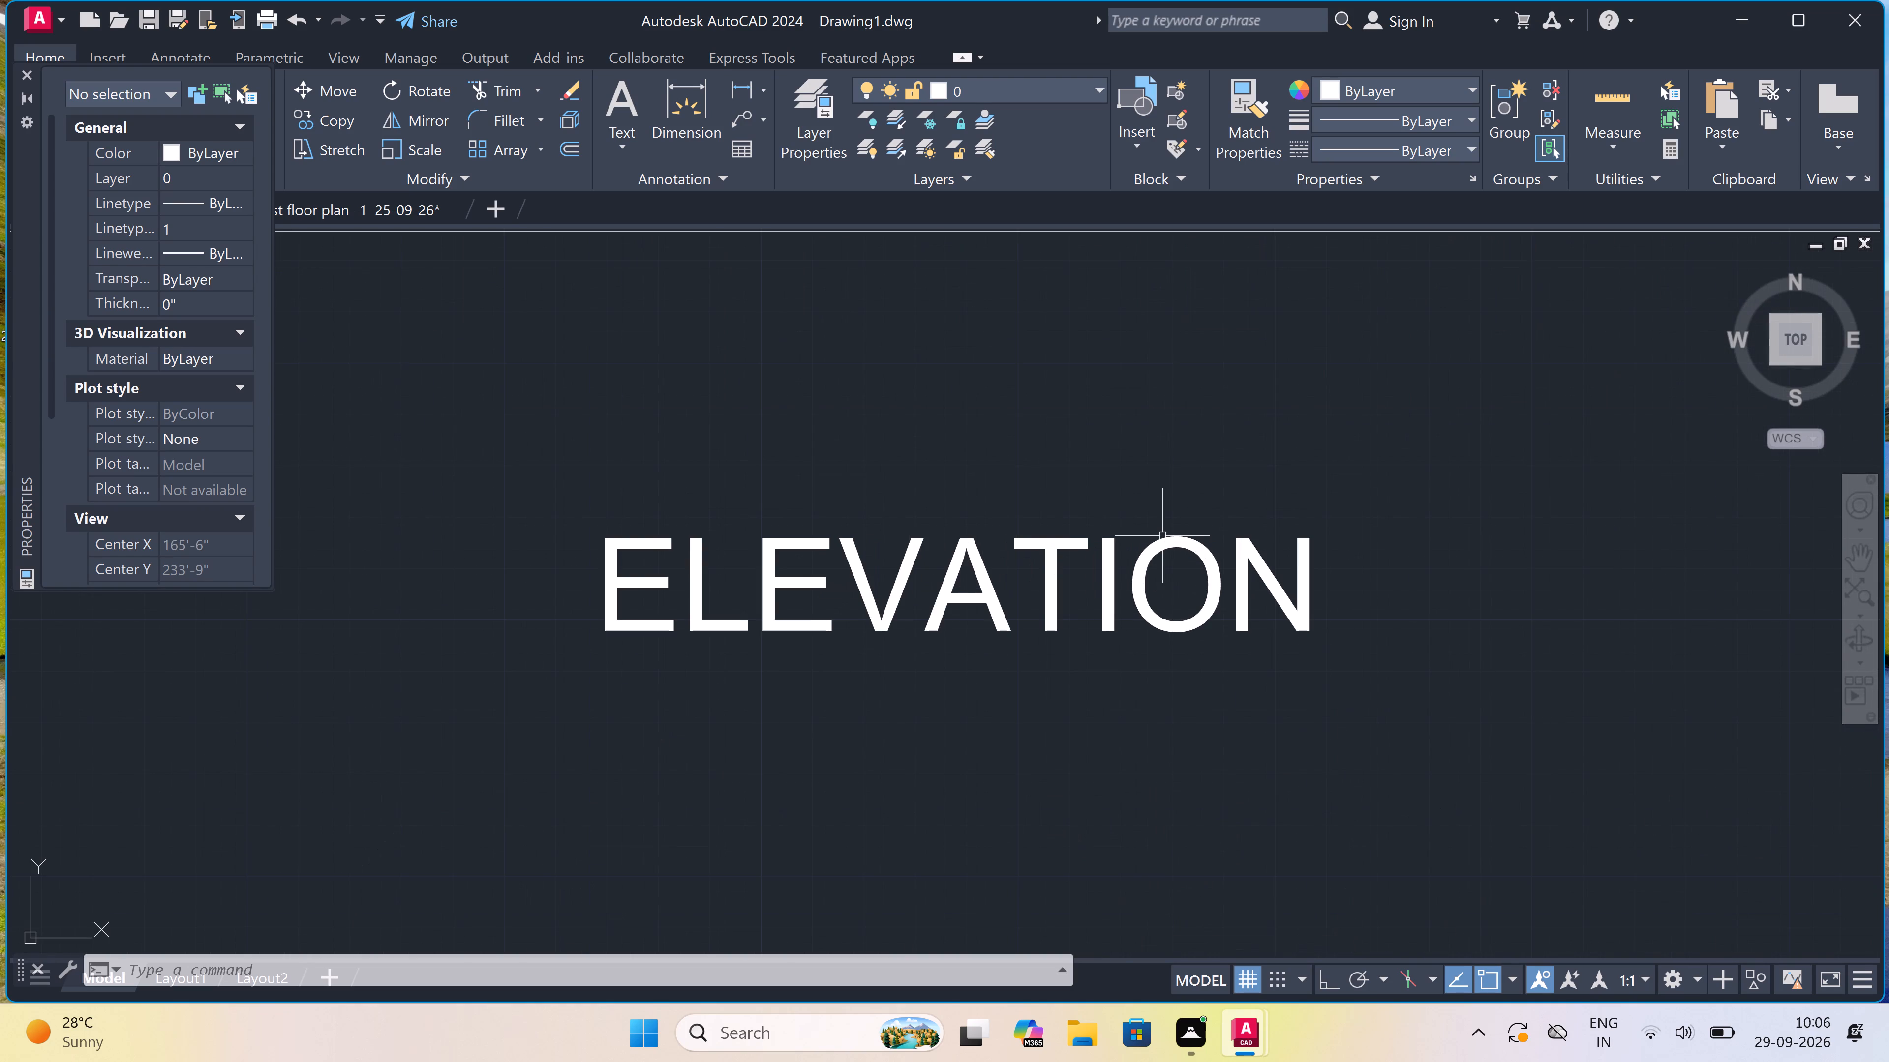
pyautogui.write('L')
pyautogui.press('space')
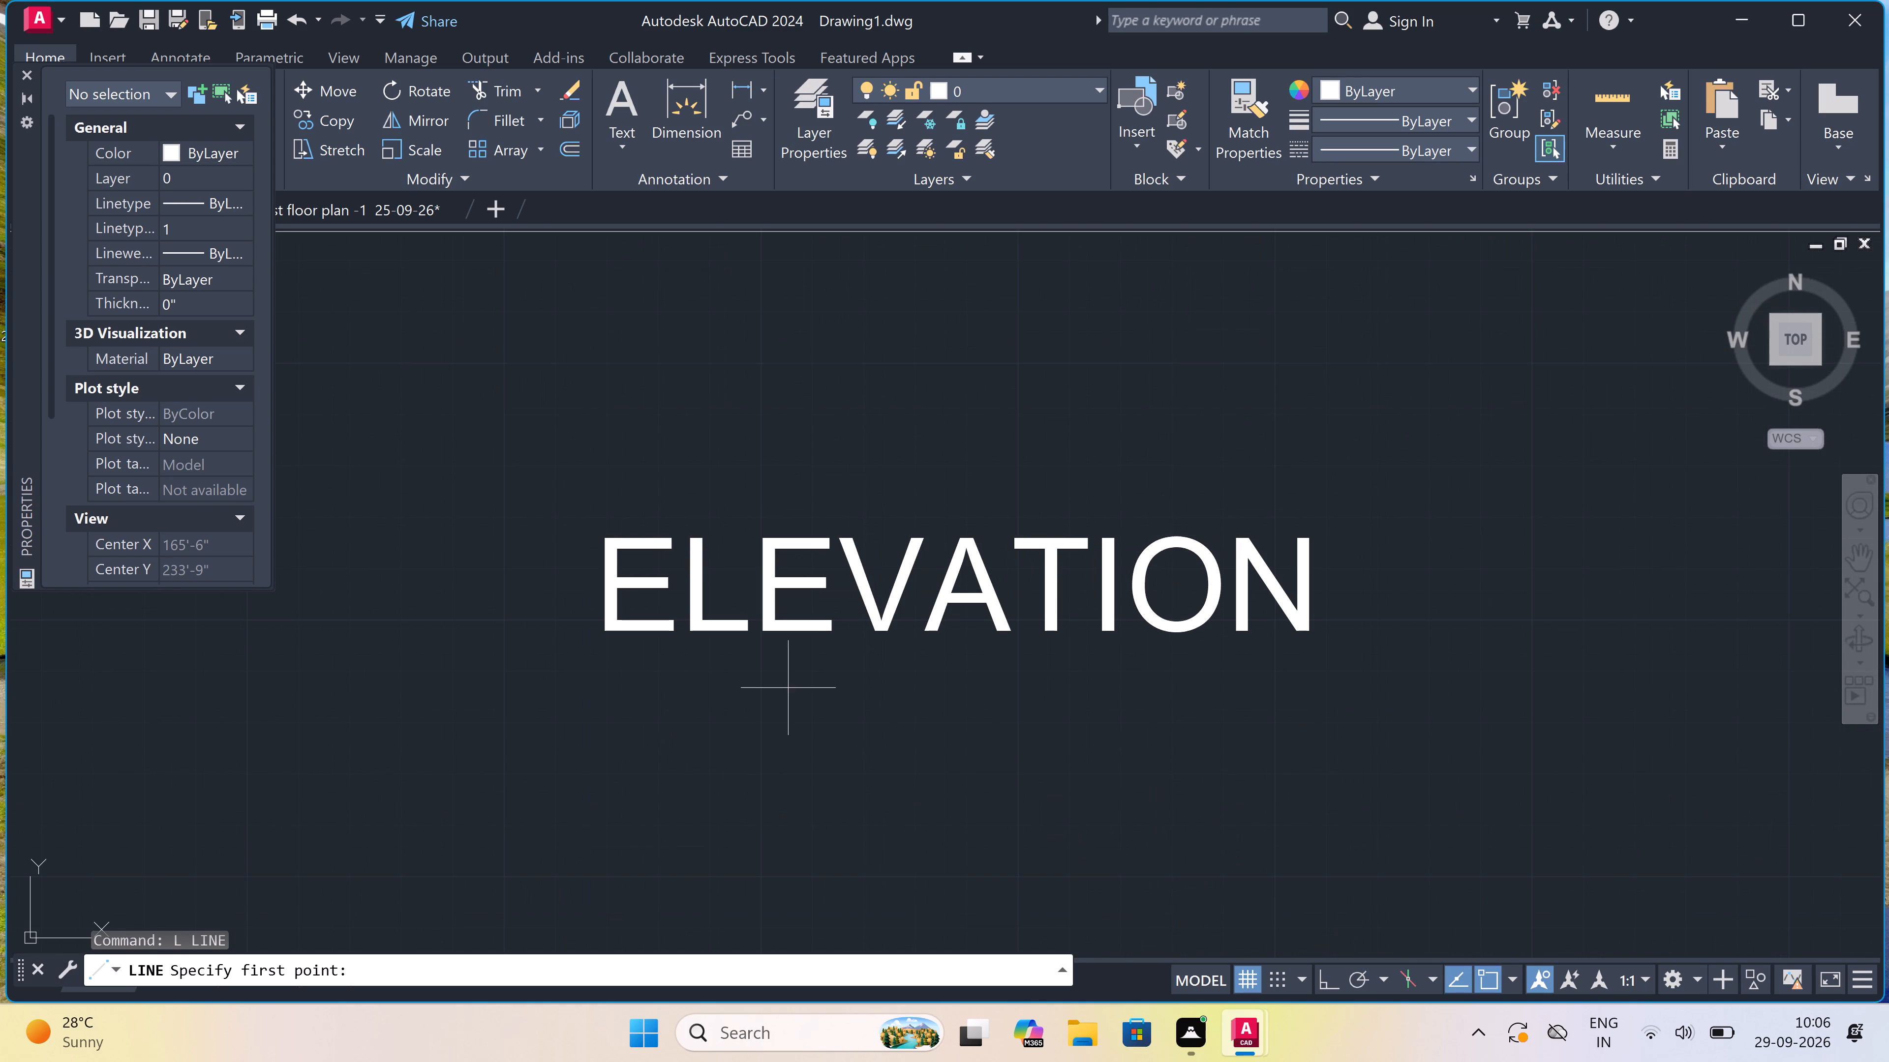
pyautogui.click(566, 681)
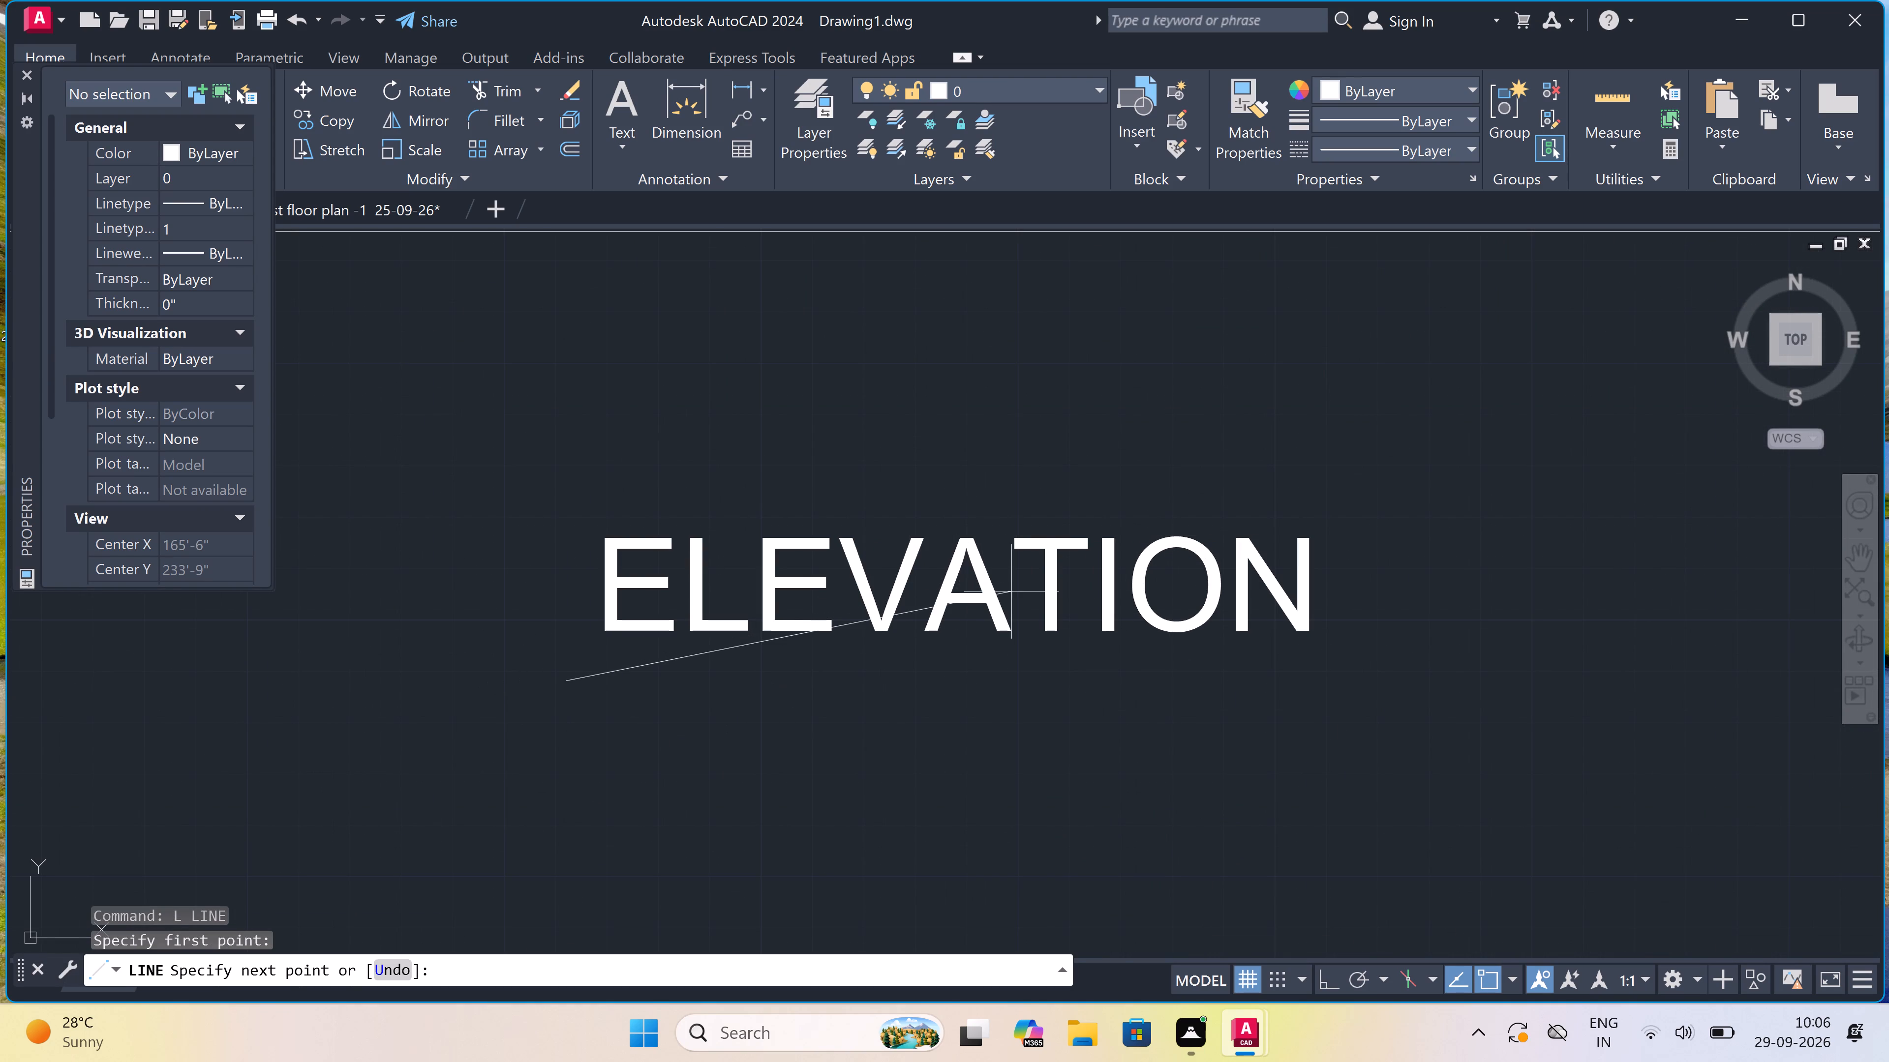
pyautogui.press('F8')
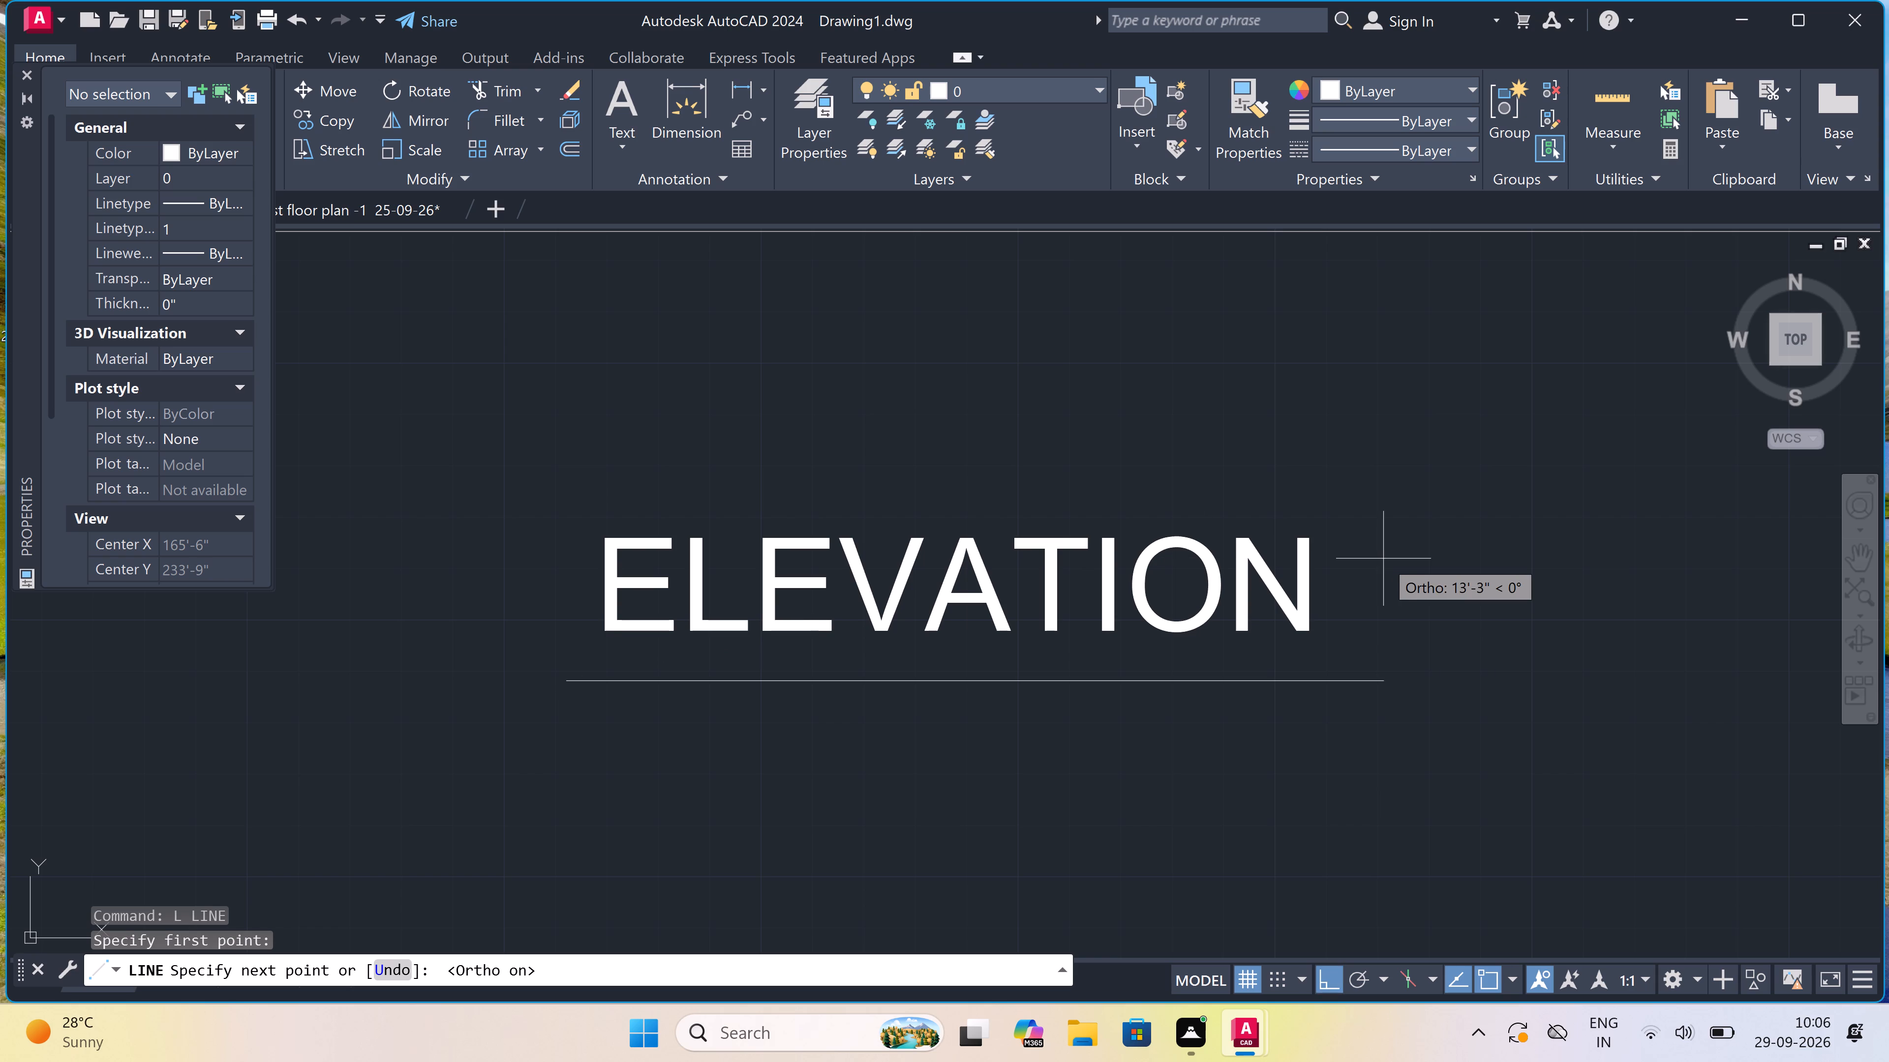
pyautogui.click(1401, 560)
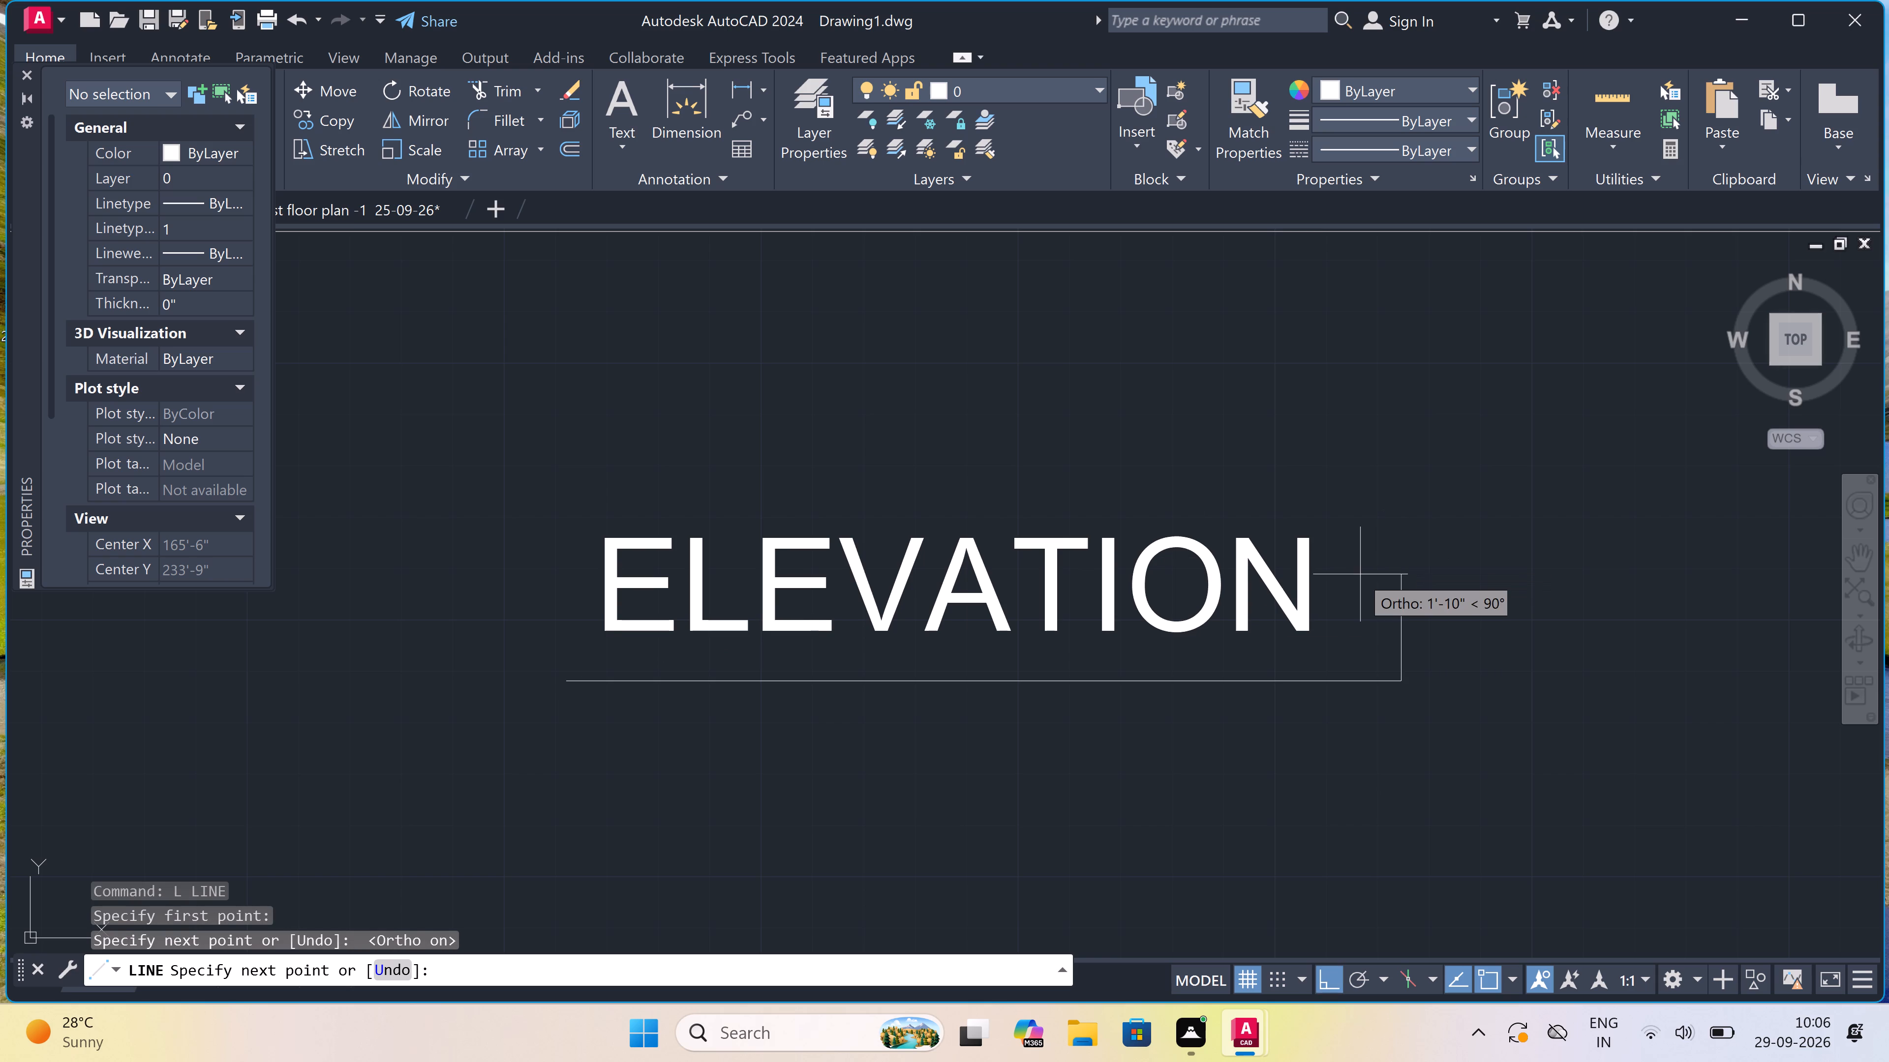
pyautogui.press('Escape')
# Underline the SECTION-A title with a horizontal line just below the text, extending slightly past both ends.
pyautogui.keyDown('ctrl'); pyautogui.scroll(-5, 1247, 592); pyautogui.keyUp('ctrl')
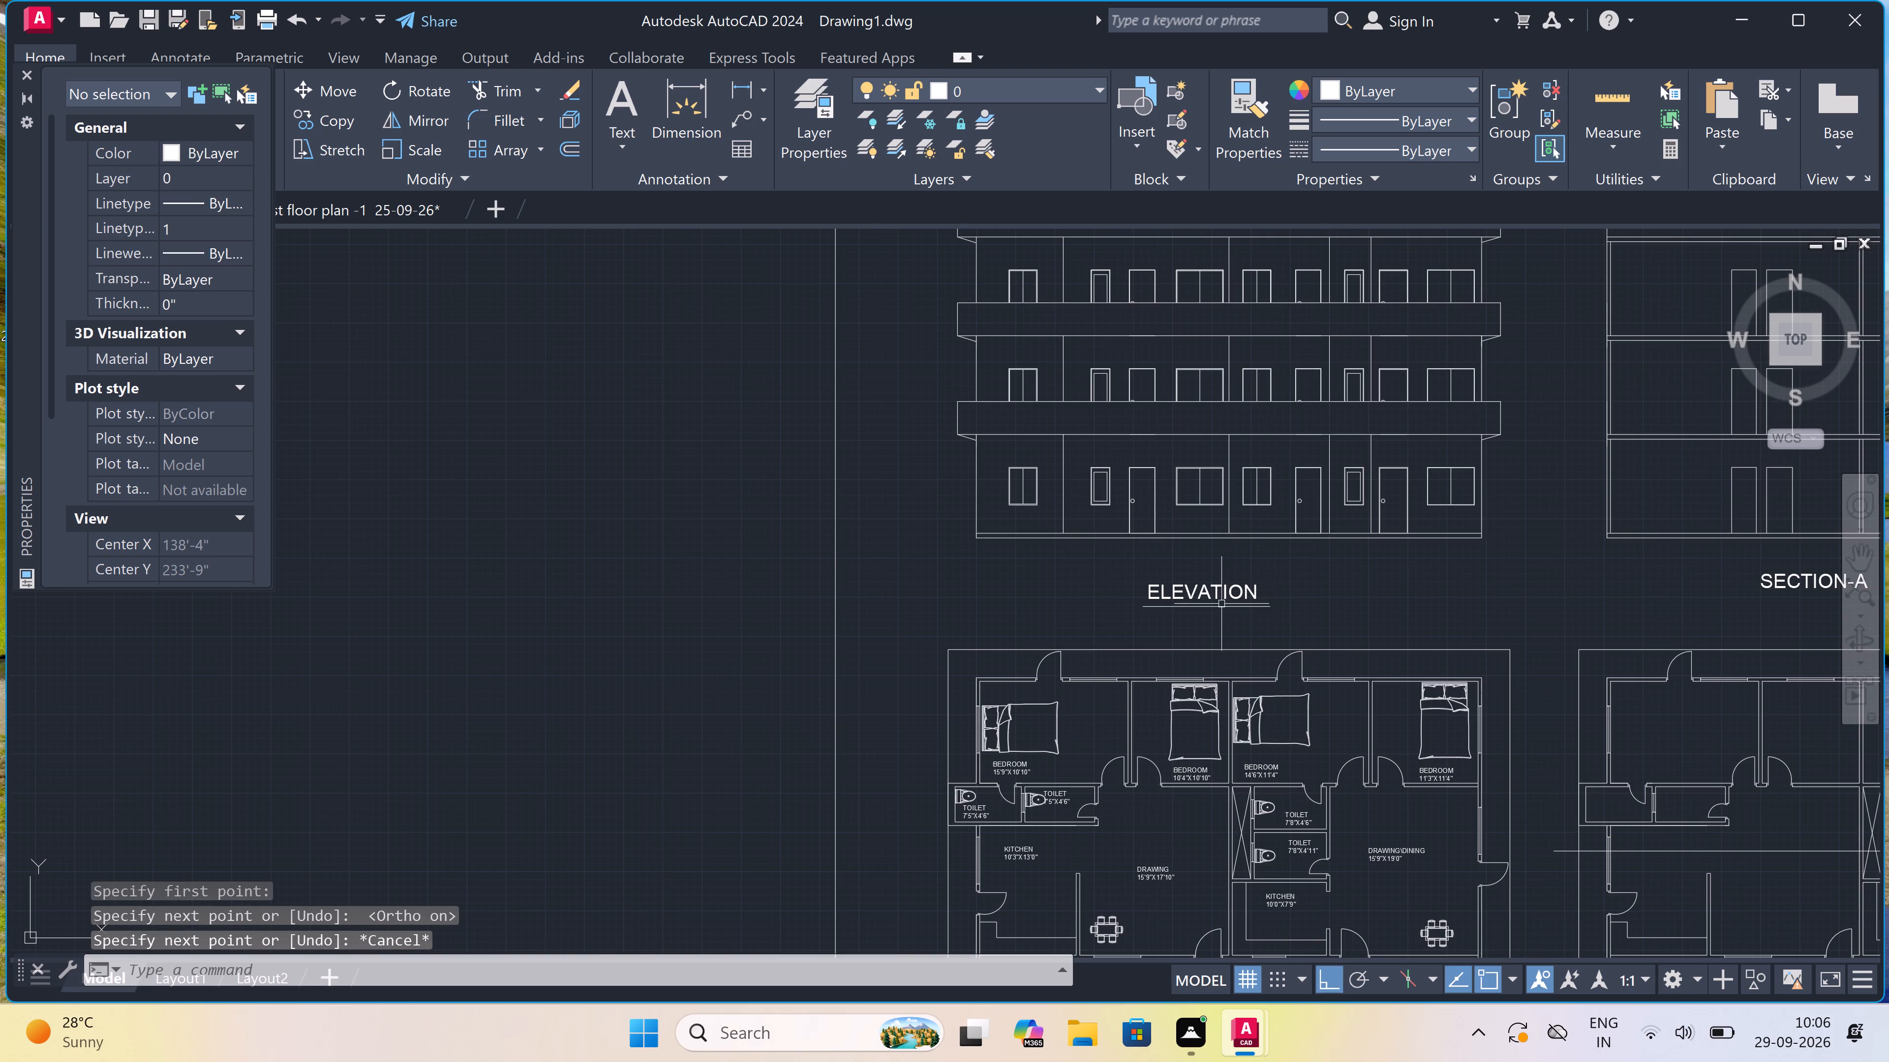
pyautogui.keyDown('ctrl'); pyautogui.scroll(-2, 1097, 650); pyautogui.keyUp('ctrl')
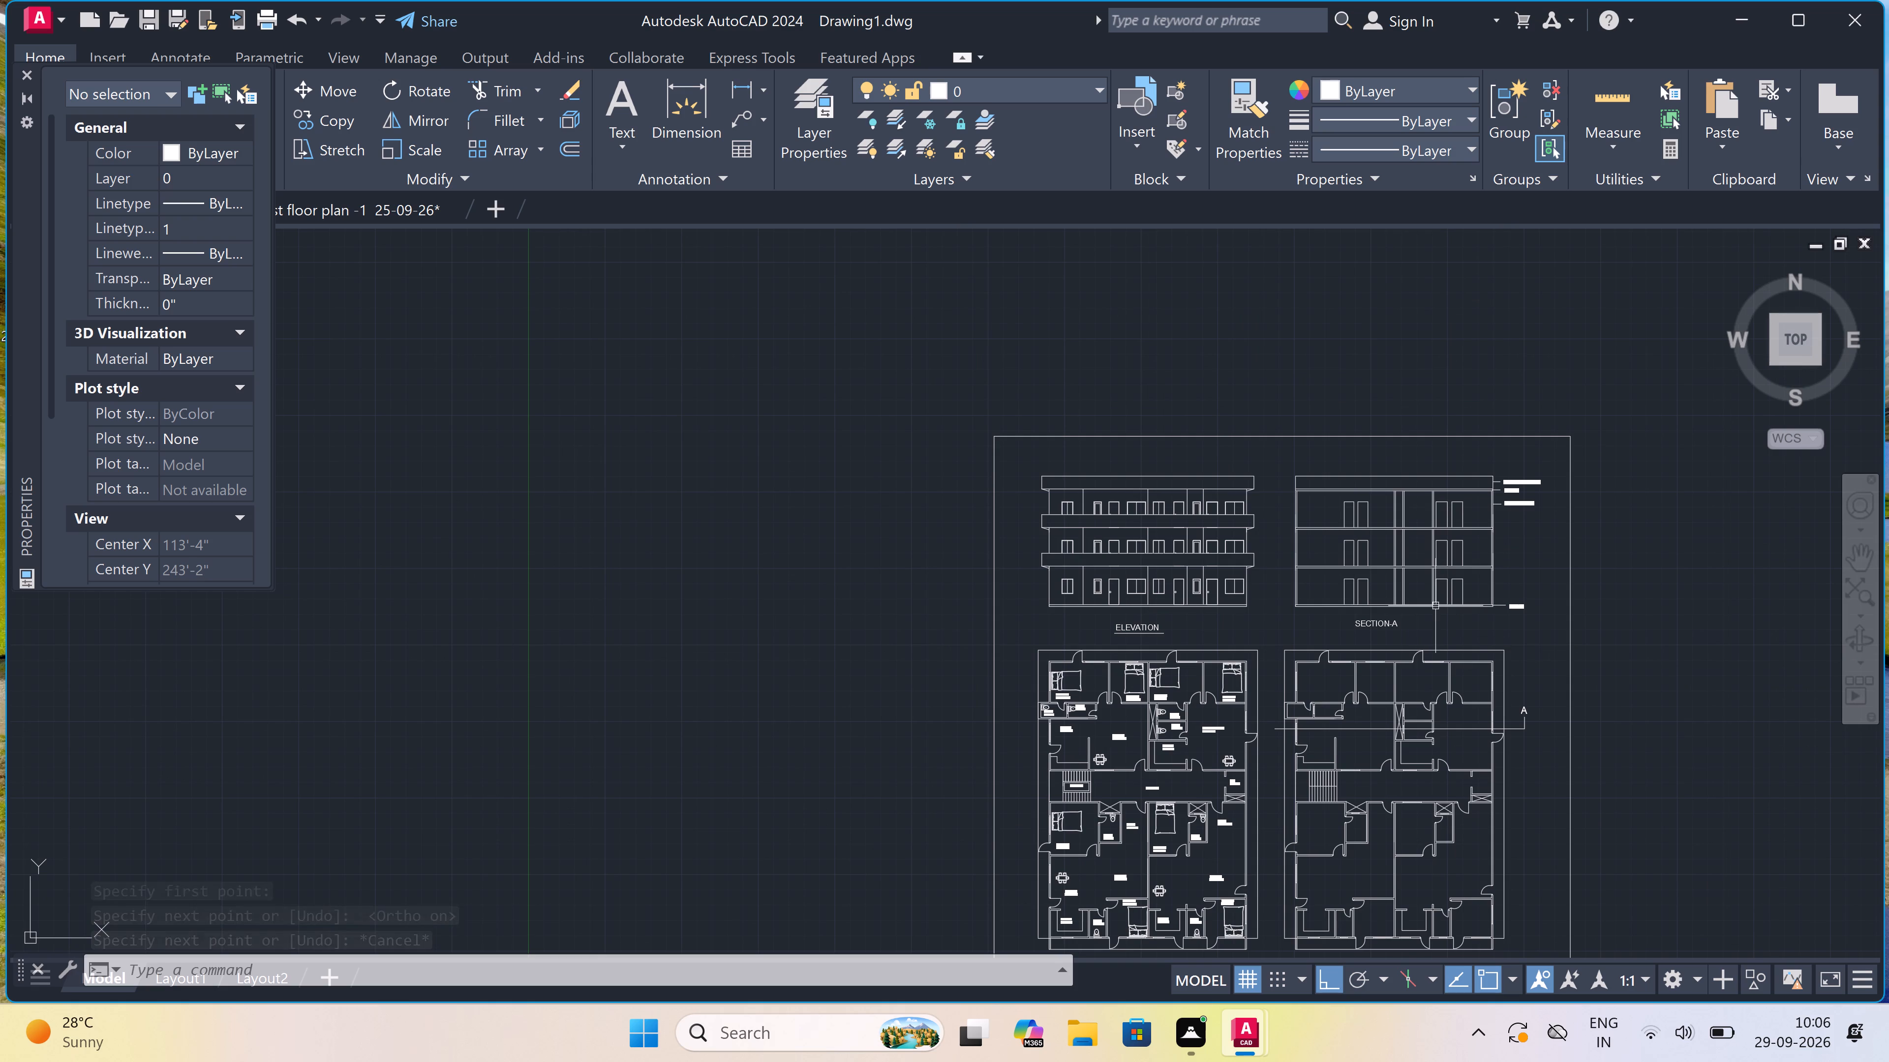
pyautogui.keyDown('ctrl'); pyautogui.scroll(4, 1435, 606); pyautogui.keyUp('ctrl')
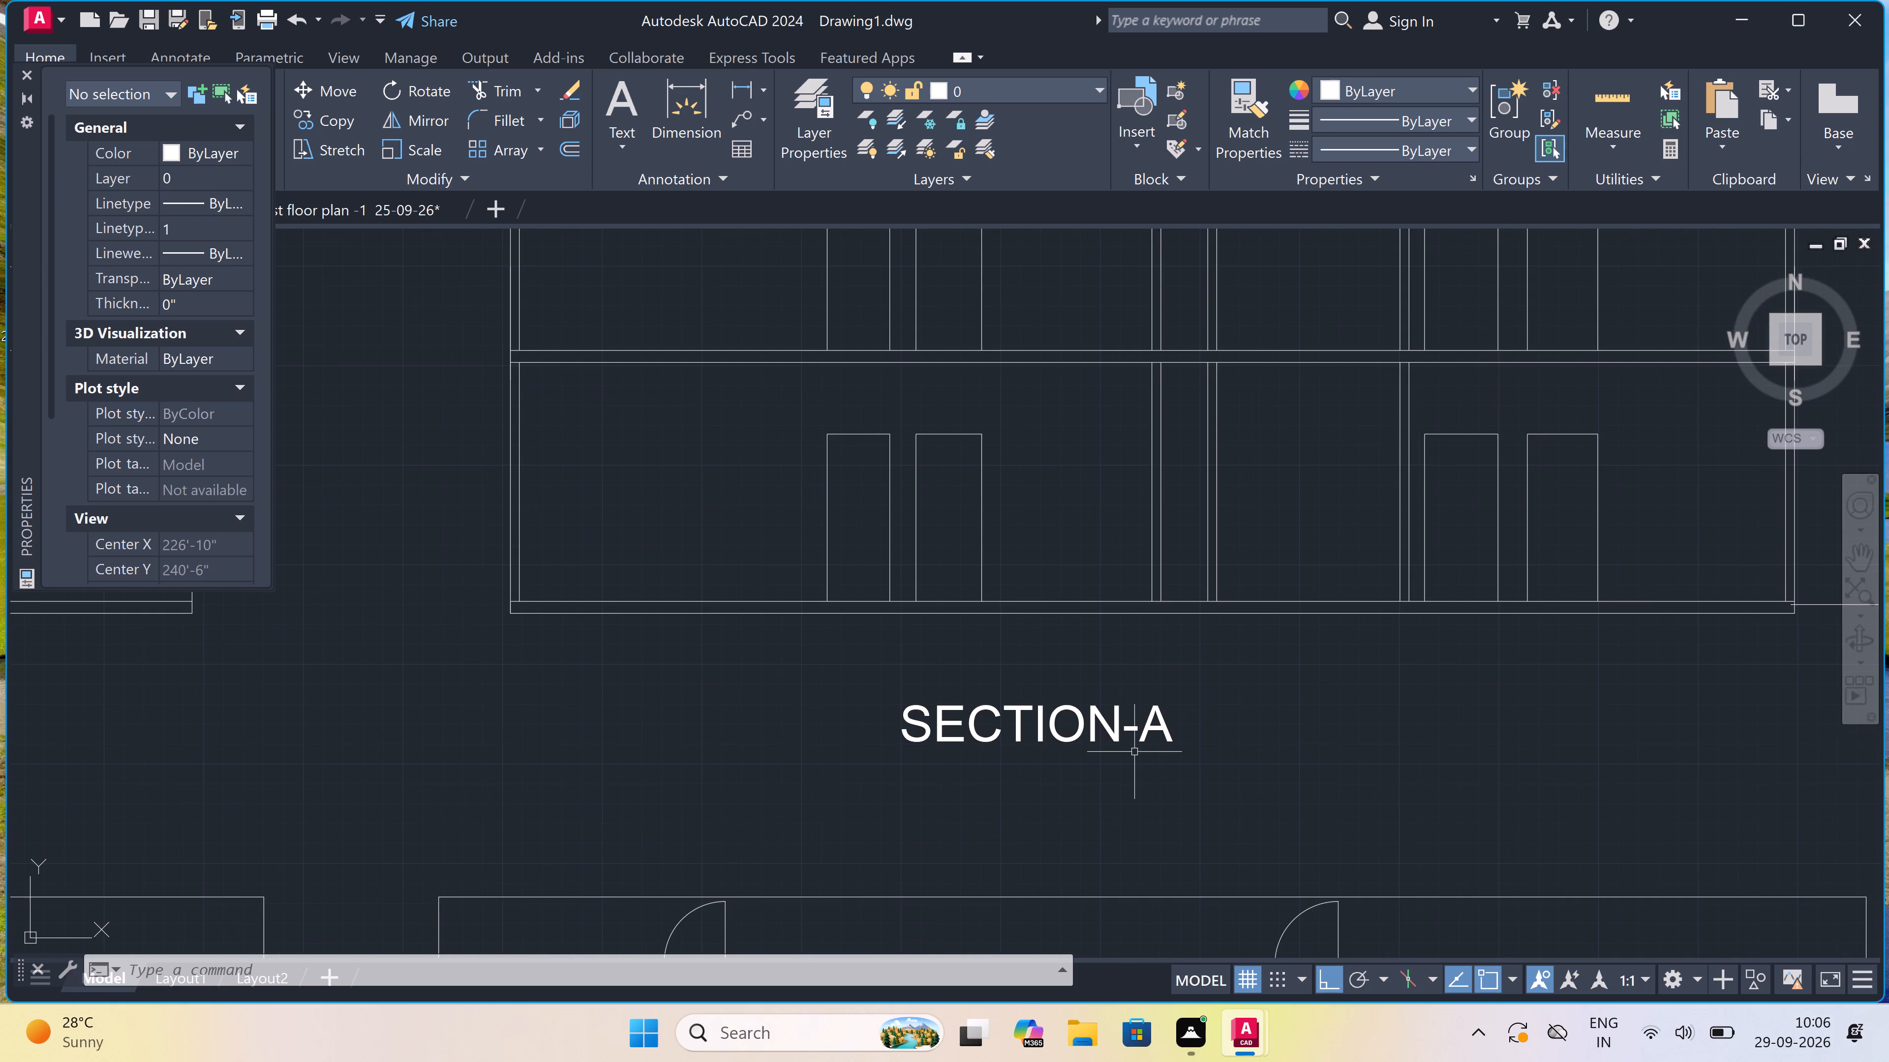
pyautogui.press('space')
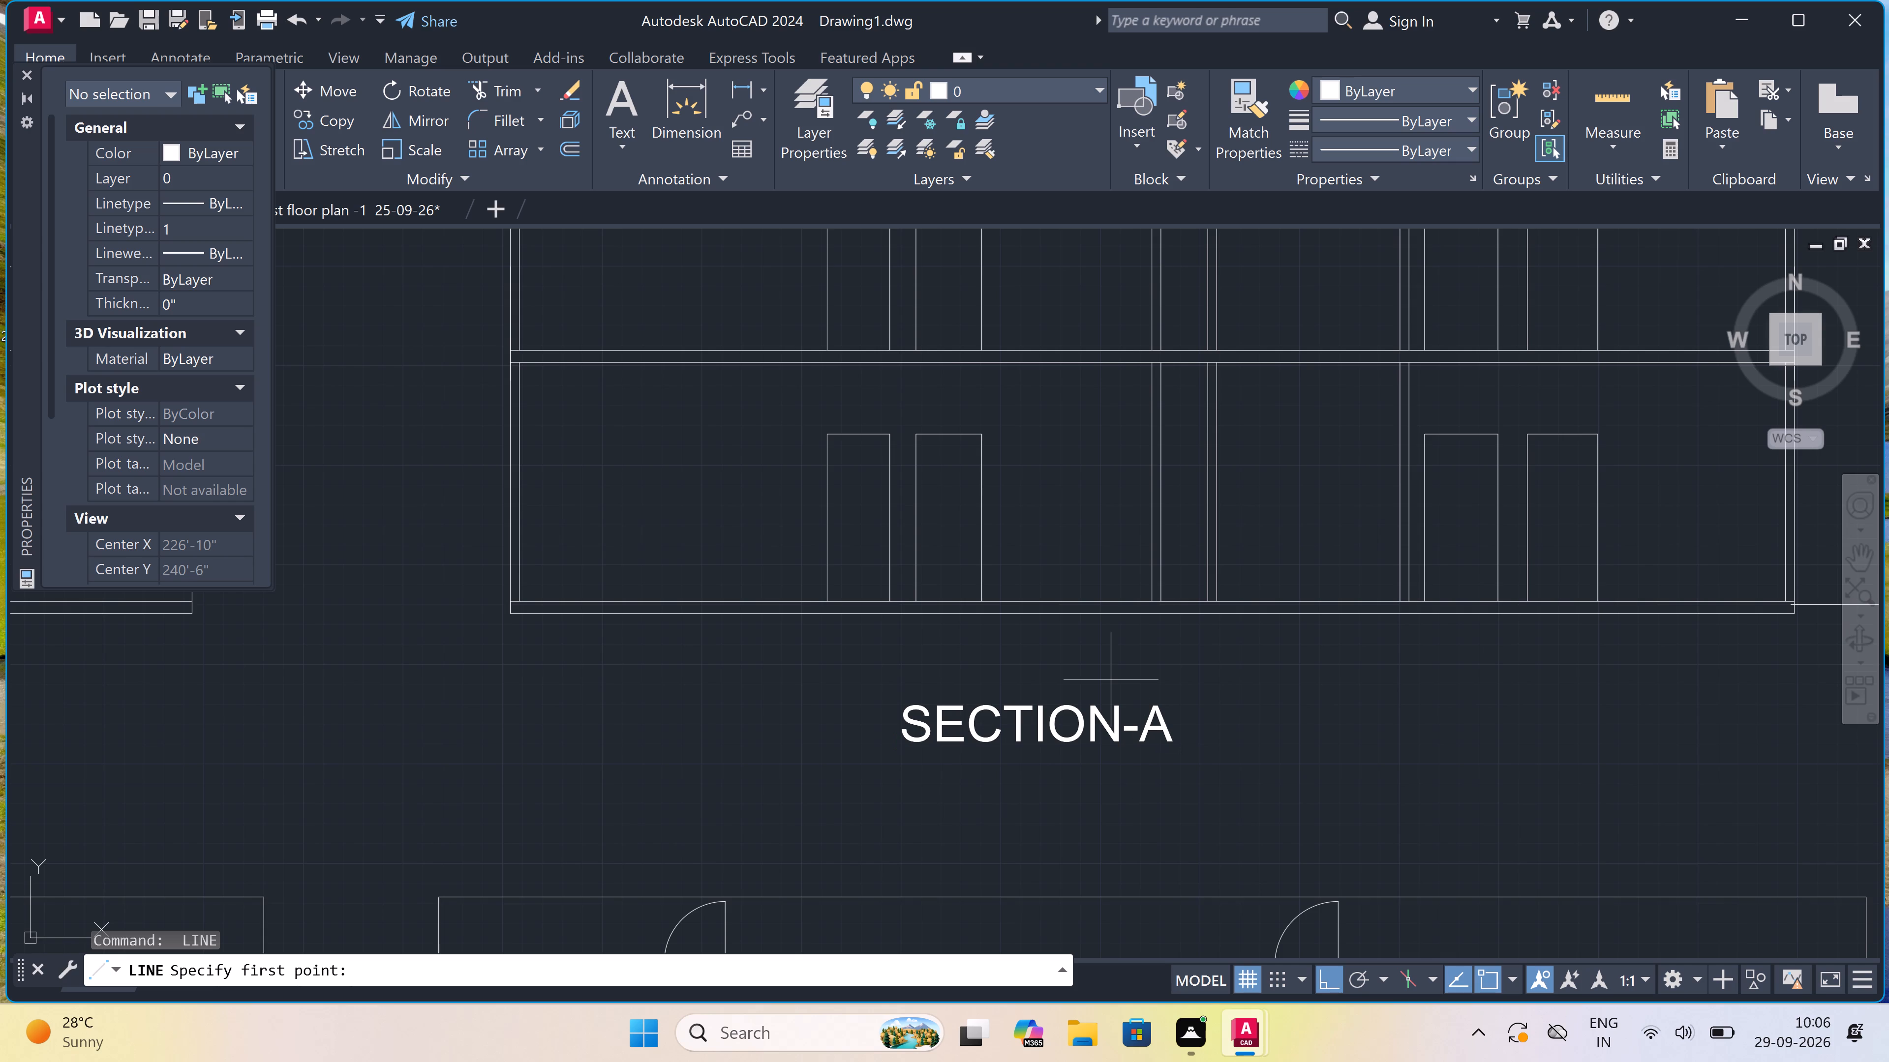
pyautogui.keyDown('ctrl'); pyautogui.scroll(3, 1111, 679); pyautogui.keyUp('ctrl')
pyautogui.keyDown('ctrl'); pyautogui.scroll(-2, 1111, 679); pyautogui.keyUp('ctrl')
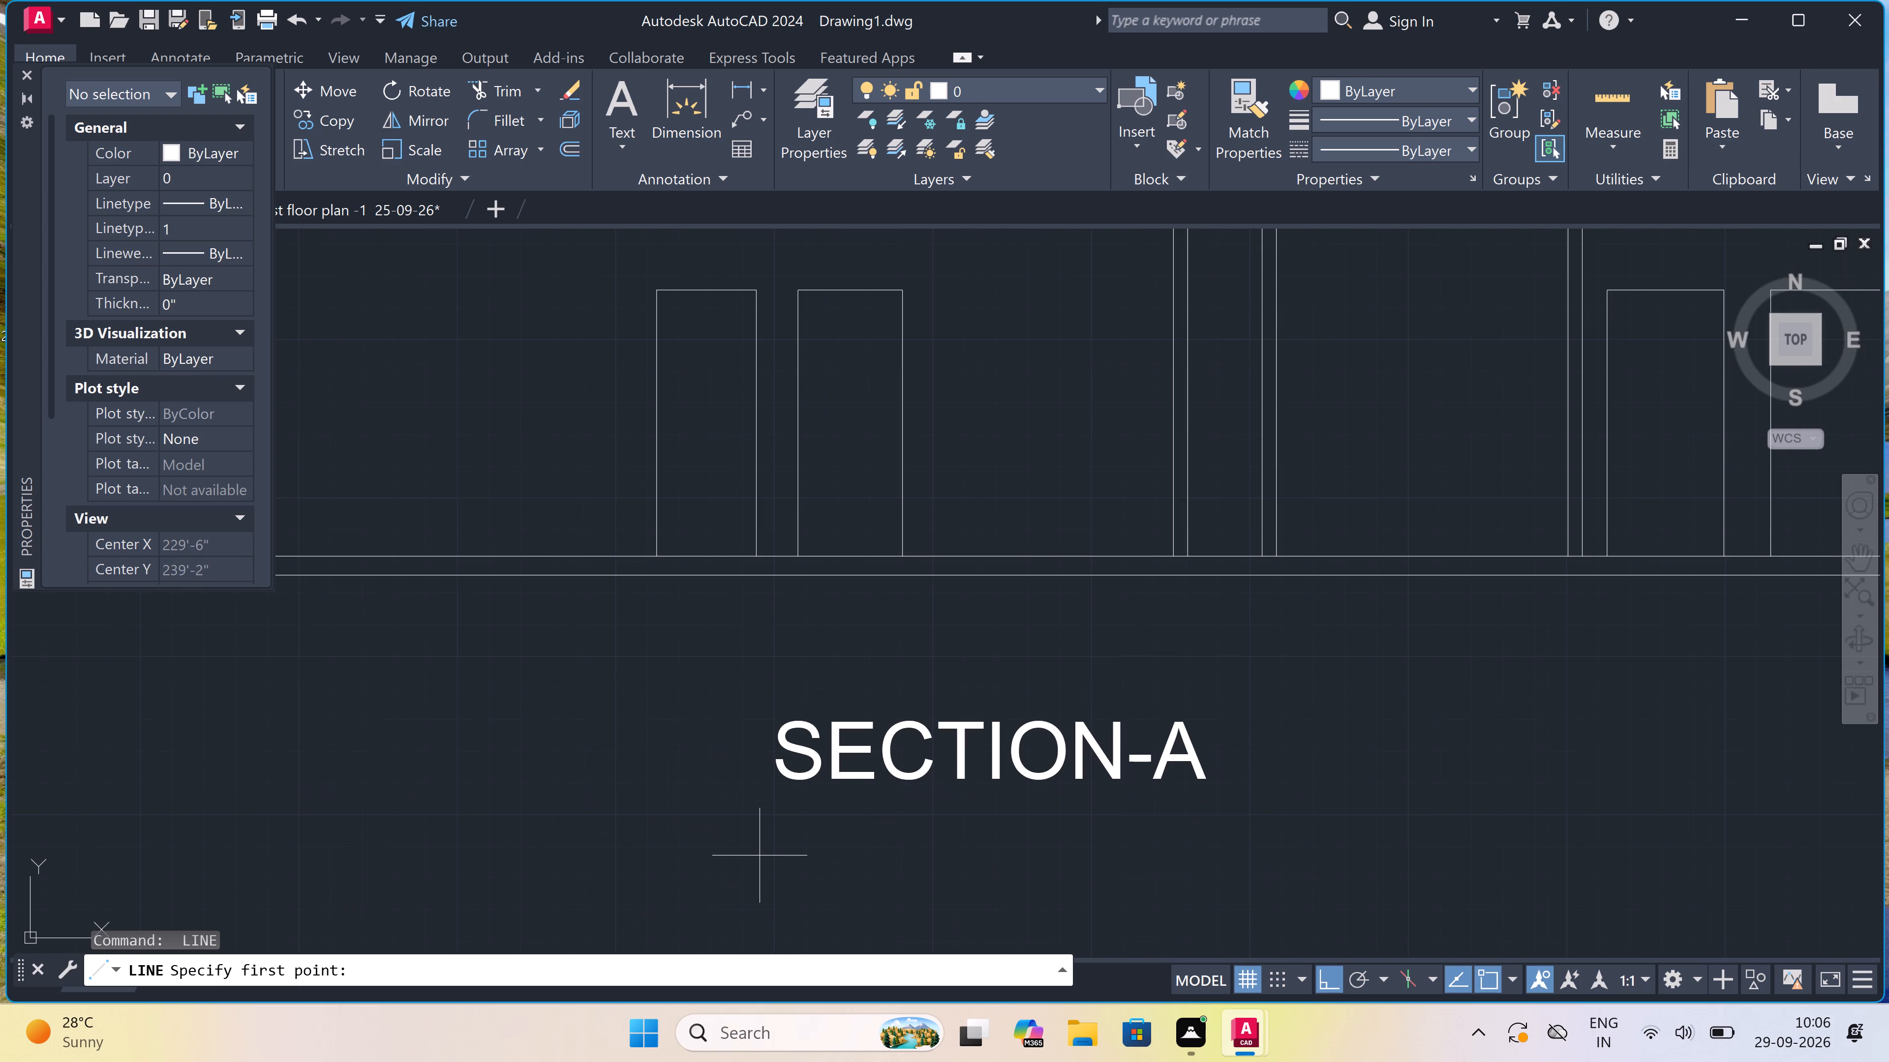
pyautogui.click(757, 814)
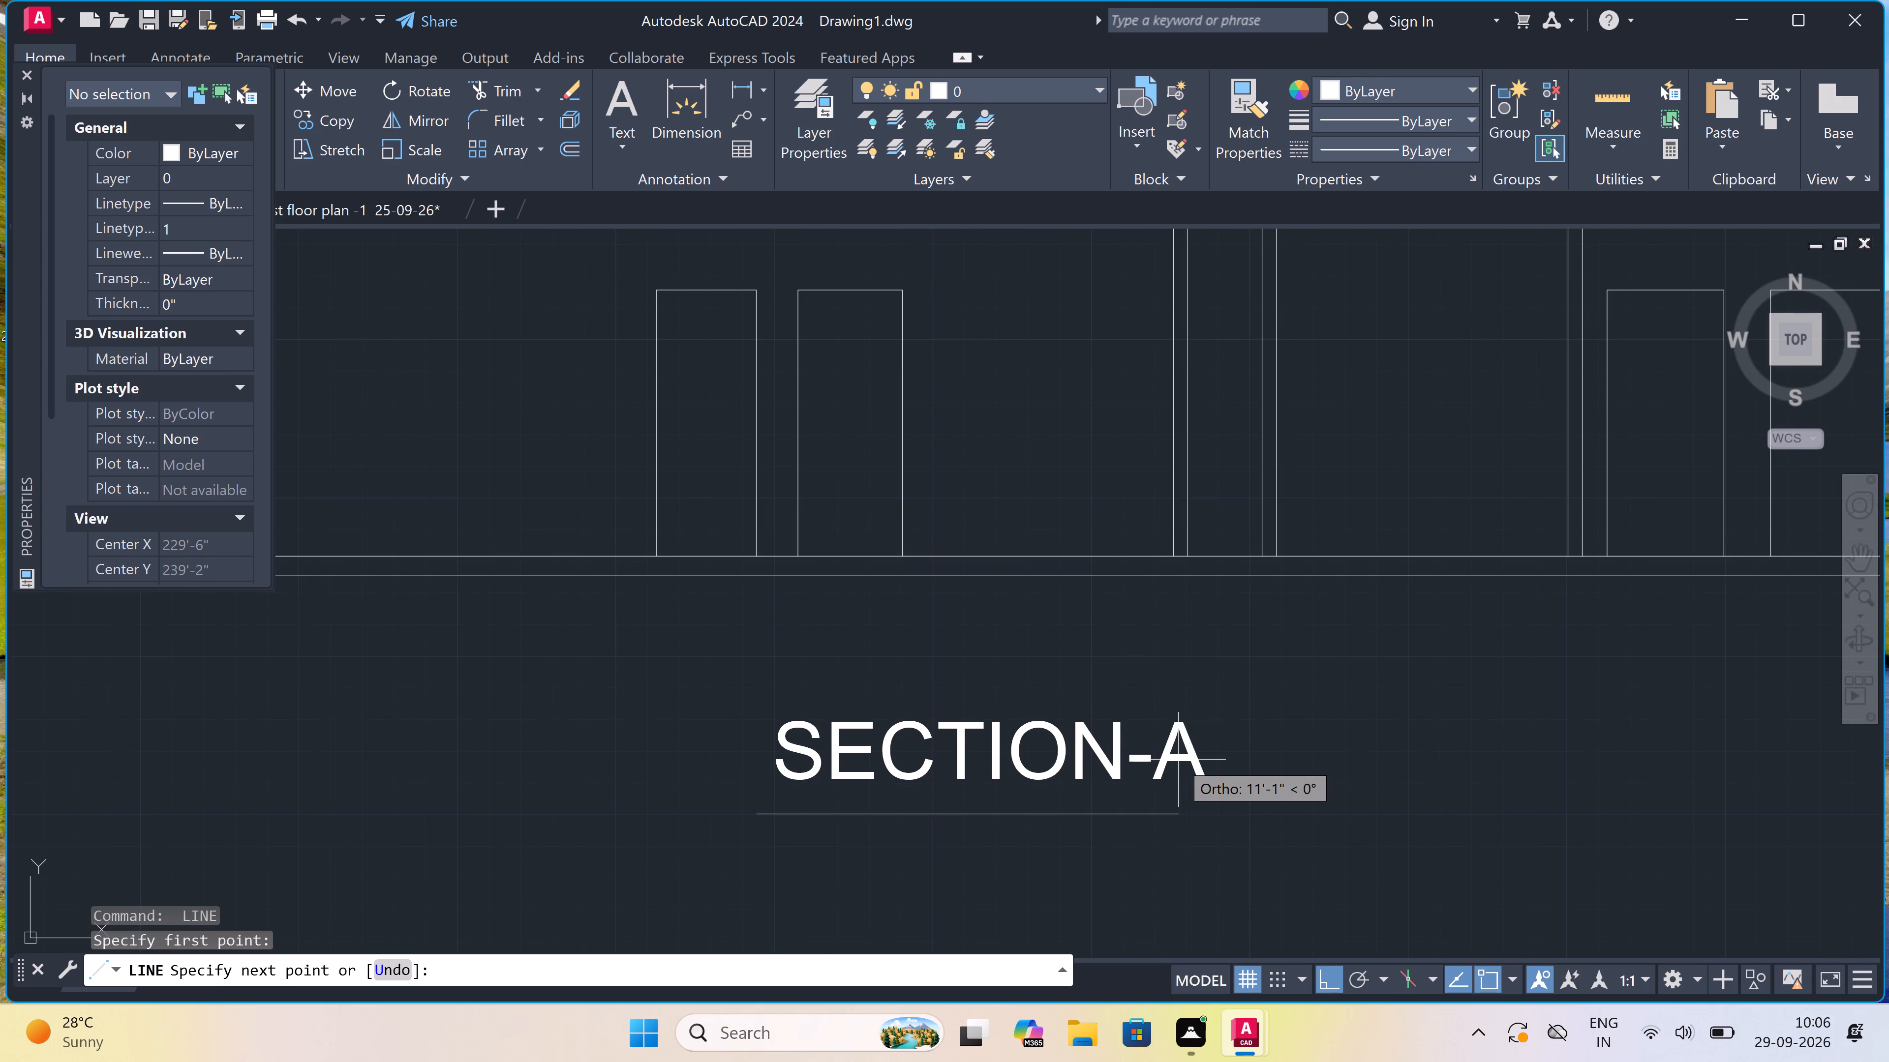
pyautogui.click(1247, 802)
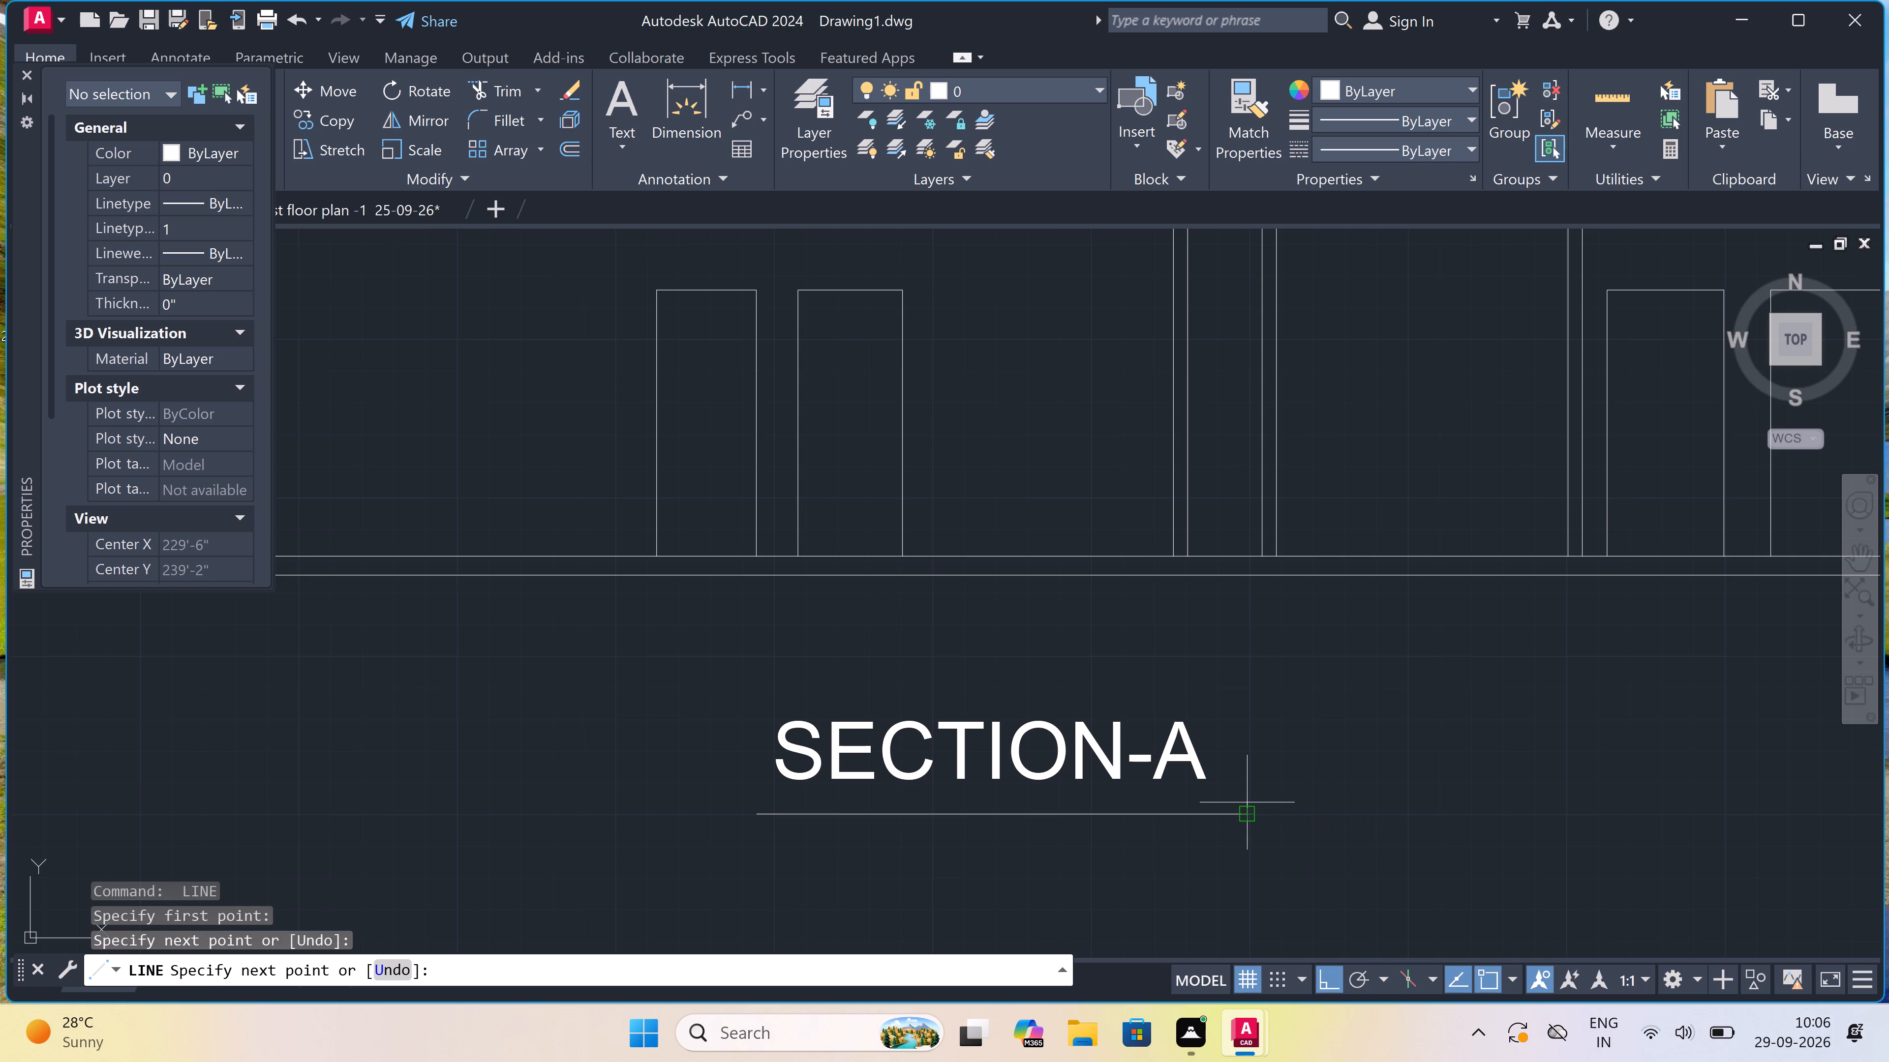
pyautogui.press('Escape')
# Underline the FIRST FLOOR PLAN title with a horizontal line about 22' long, extending slightly past both ends of the text.
pyautogui.keyDown('ctrl'); pyautogui.scroll(-4, 1247, 802); pyautogui.keyUp('ctrl')
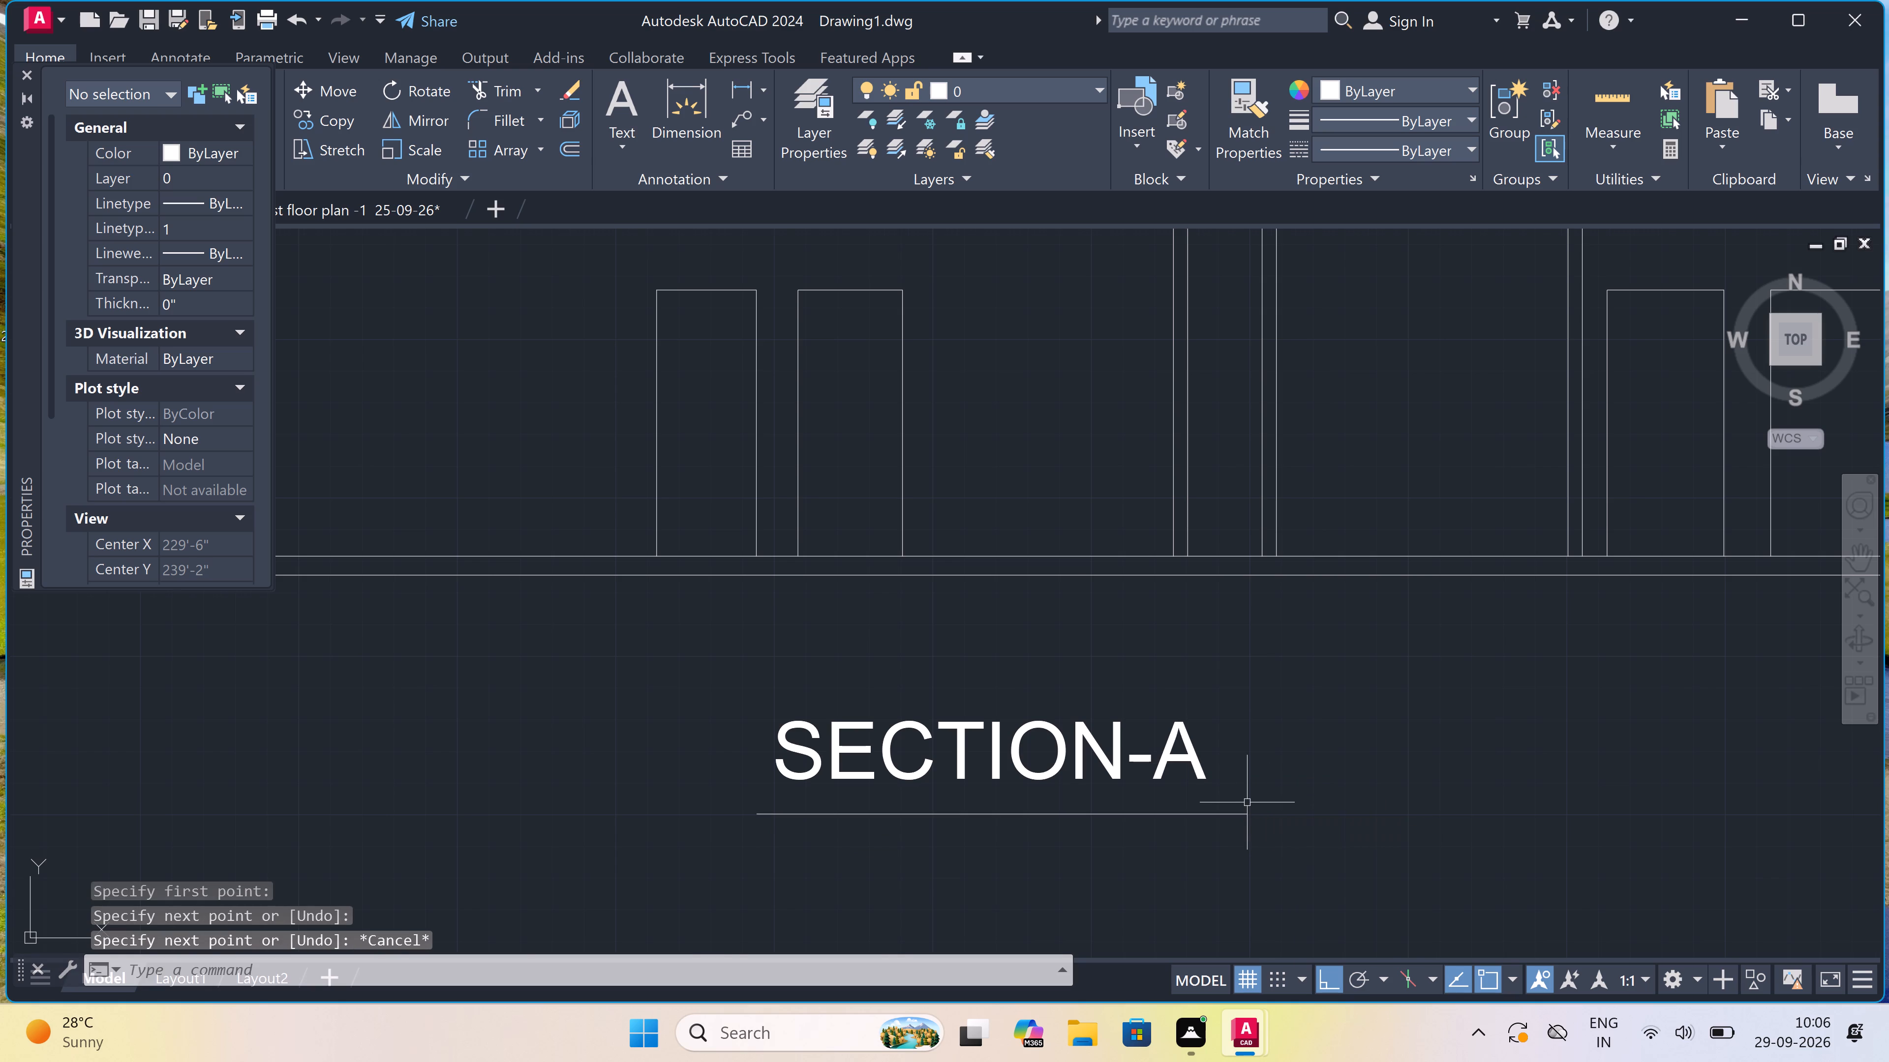
pyautogui.keyDown('ctrl'); pyautogui.scroll(-4, 1240, 819); pyautogui.keyUp('ctrl')
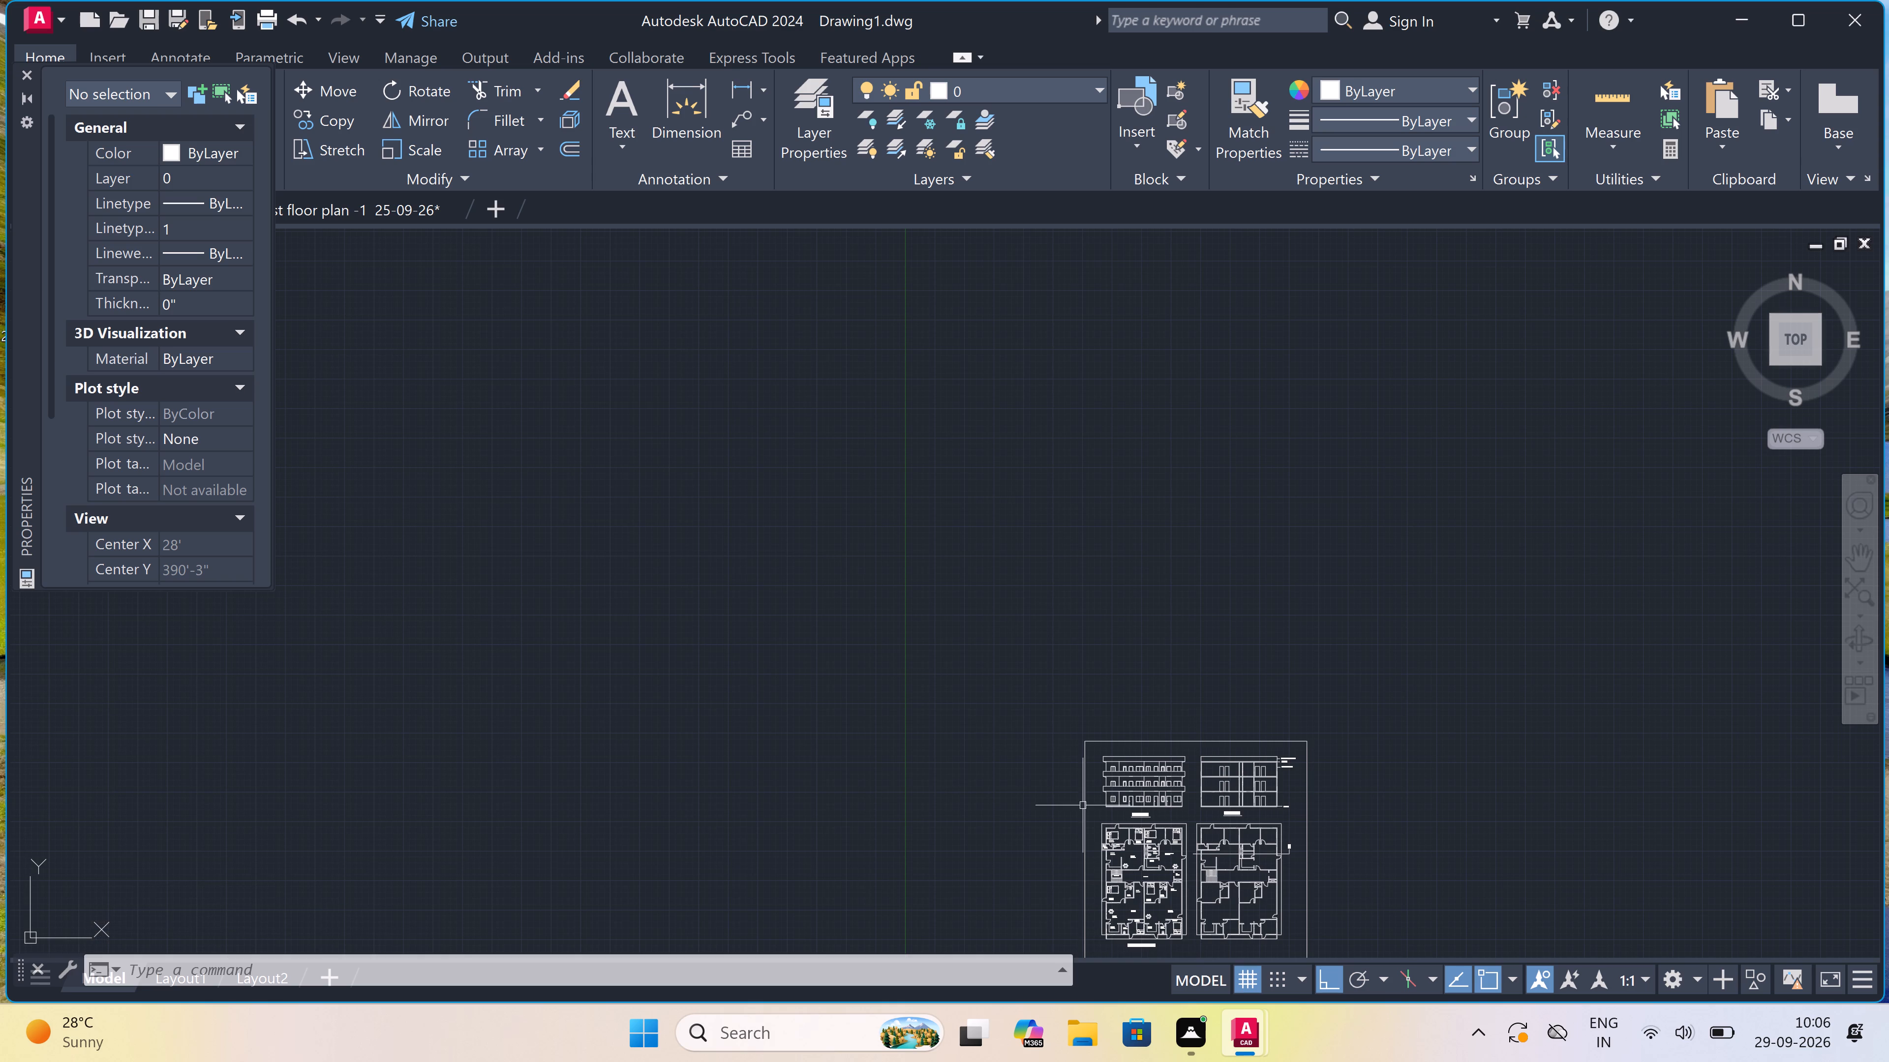
pyautogui.keyDown('ctrl'); pyautogui.scroll(-2, 1060, 785); pyautogui.keyUp('ctrl')
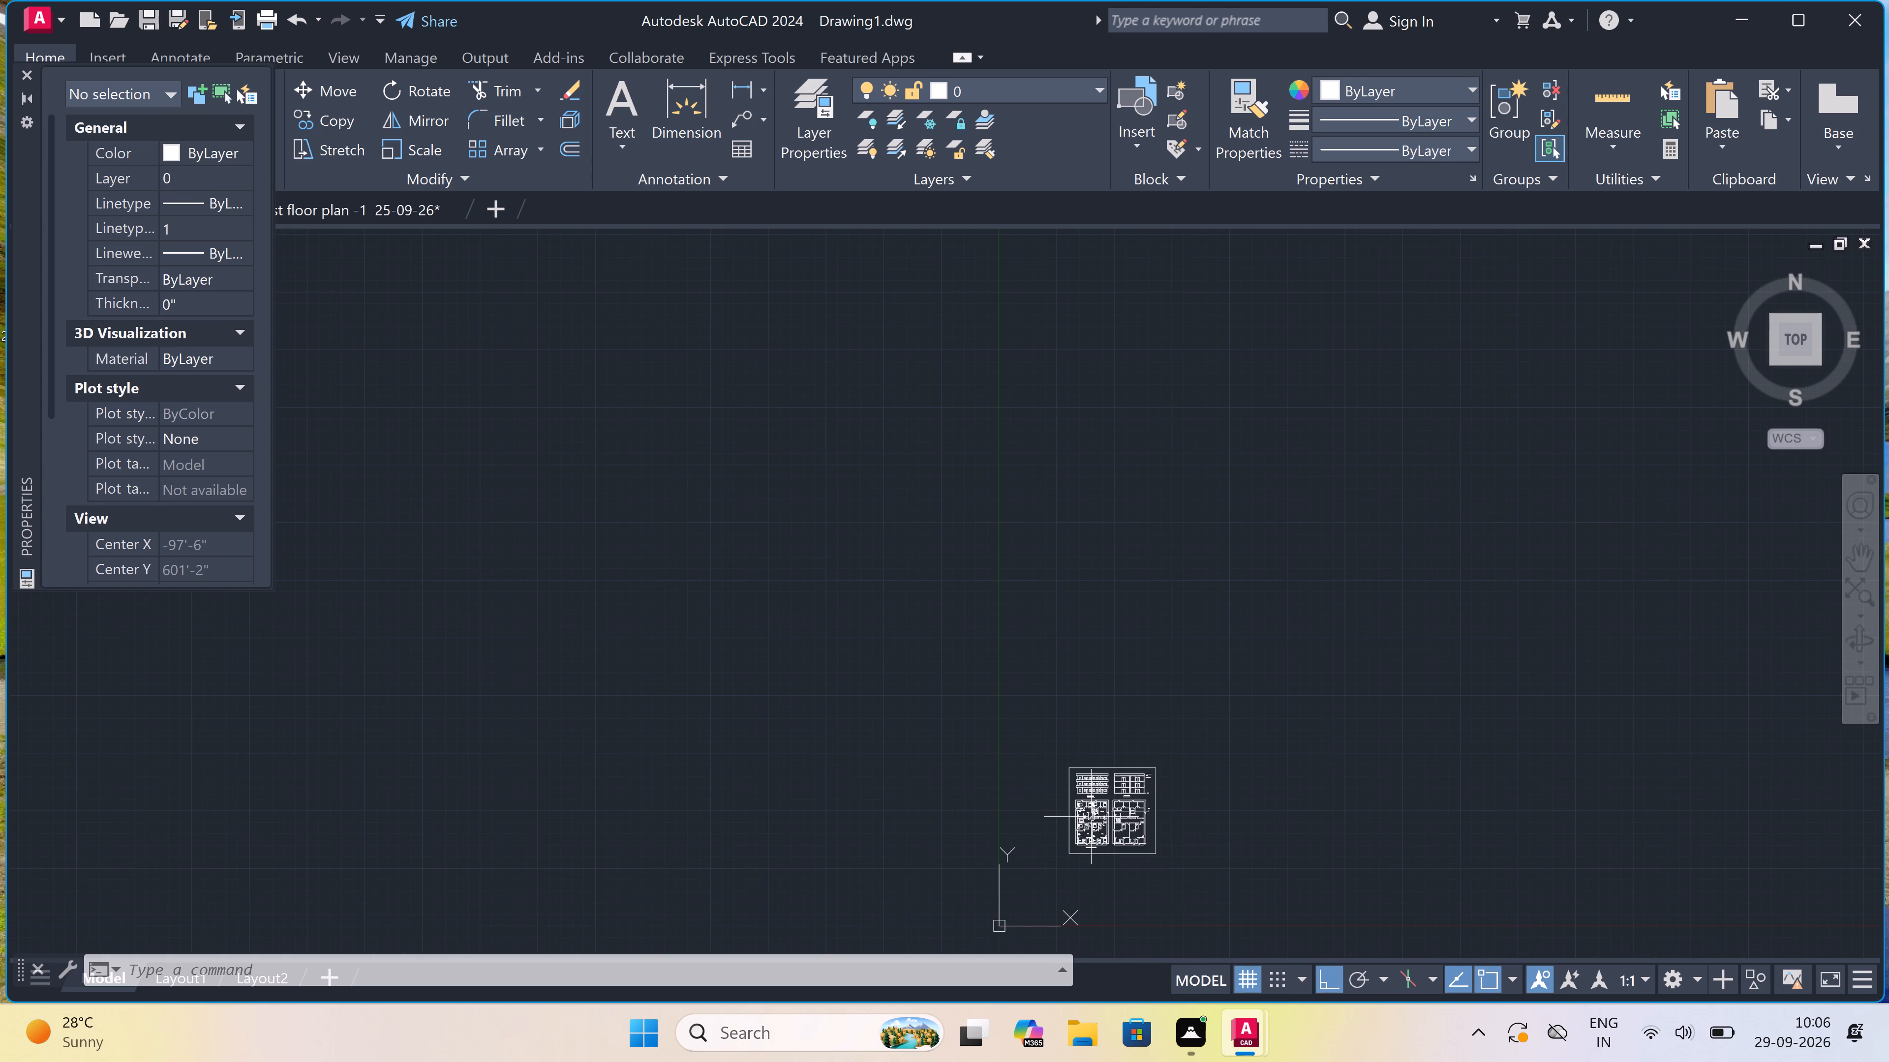
pyautogui.keyDown('ctrl'); pyautogui.scroll(4, 1106, 851); pyautogui.keyUp('ctrl')
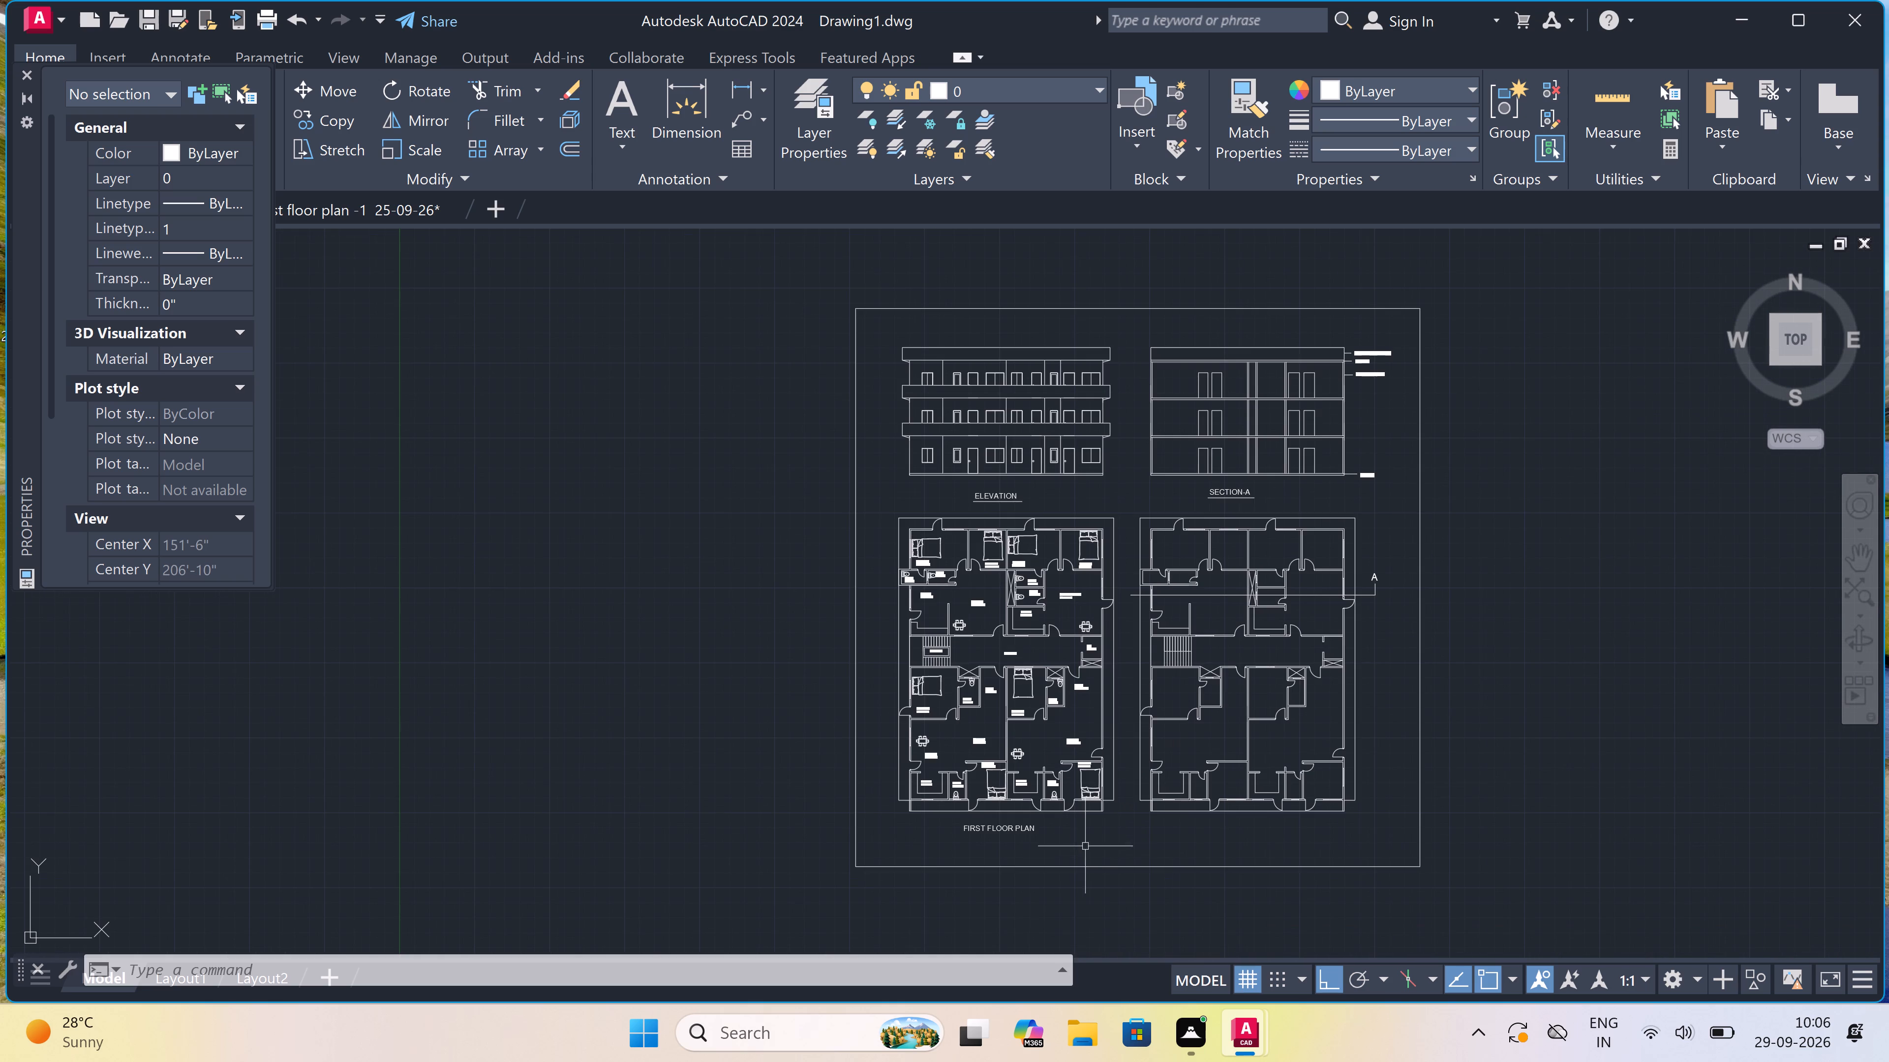
pyautogui.keyDown('ctrl'); pyautogui.scroll(6, 1032, 805); pyautogui.keyUp('ctrl')
pyautogui.keyDown('ctrl'); pyautogui.scroll(-3, 1032, 805); pyautogui.keyUp('ctrl')
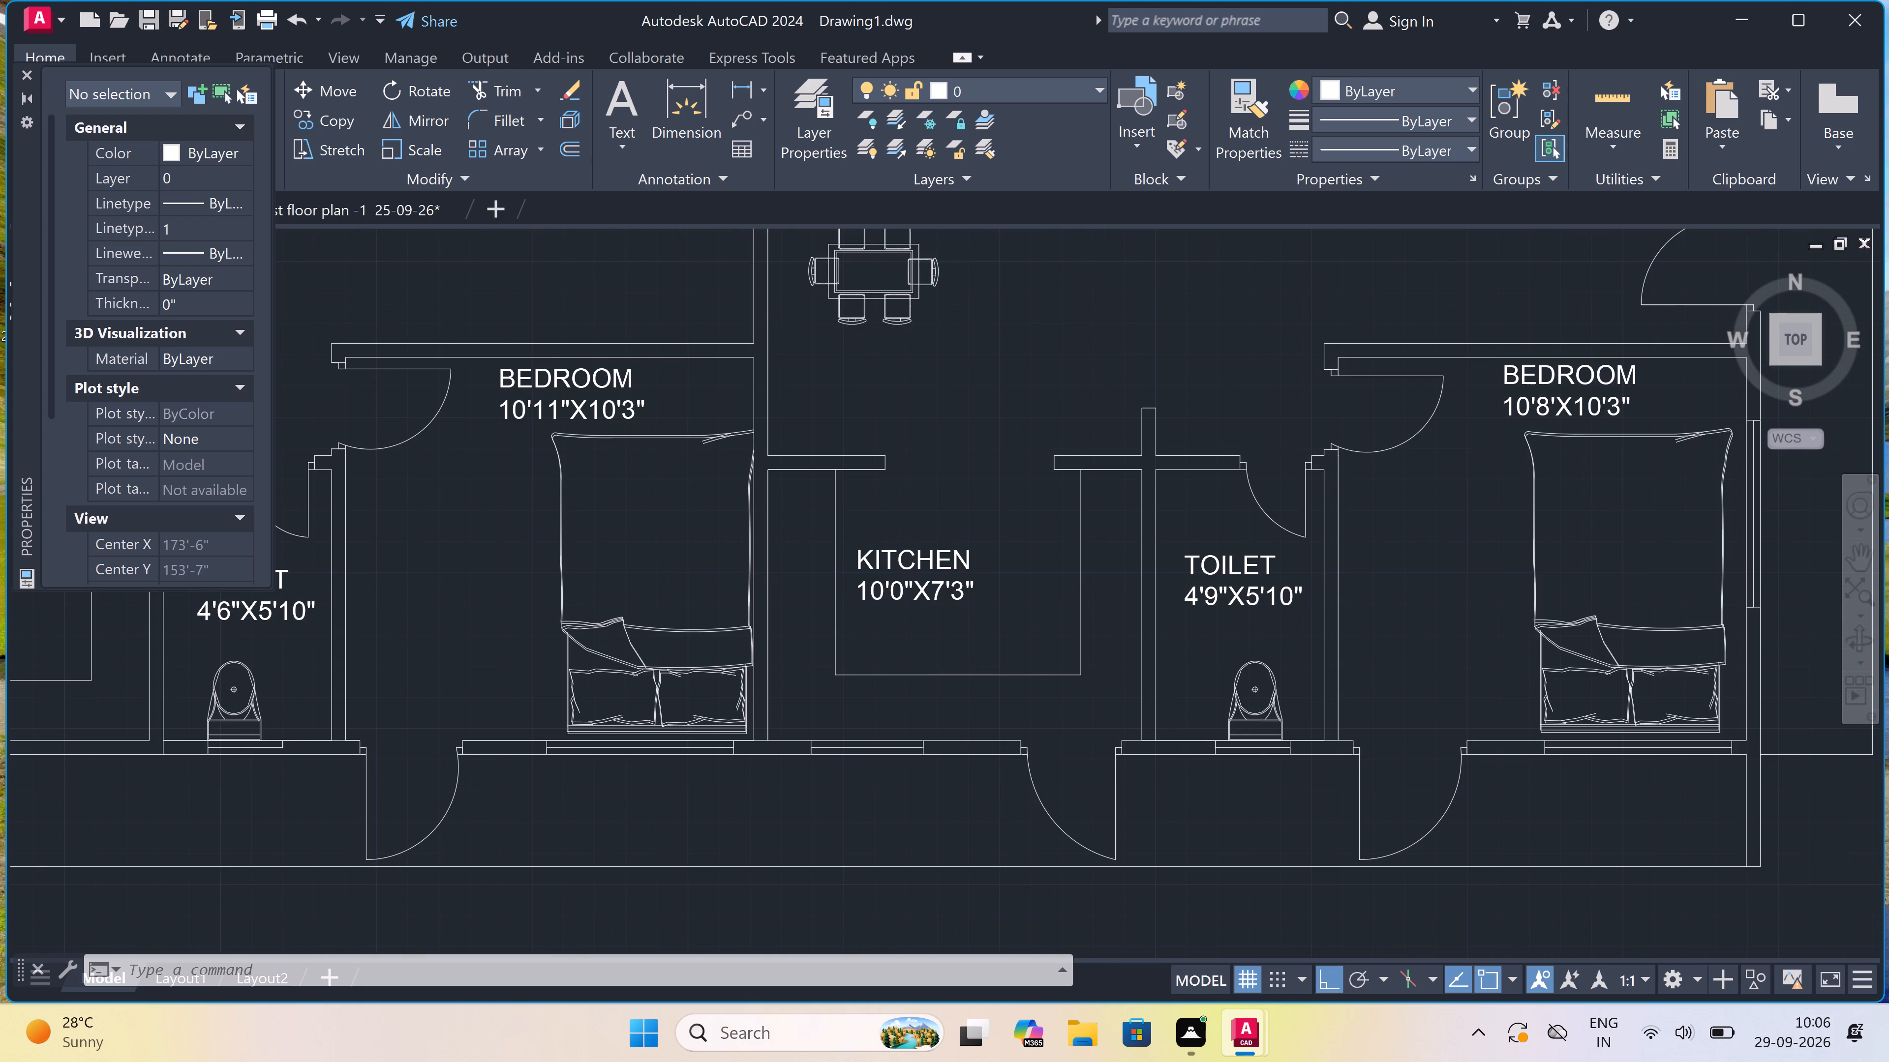
pyautogui.keyDown('ctrl'); pyautogui.scroll(-1, 1032, 805); pyautogui.keyUp('ctrl')
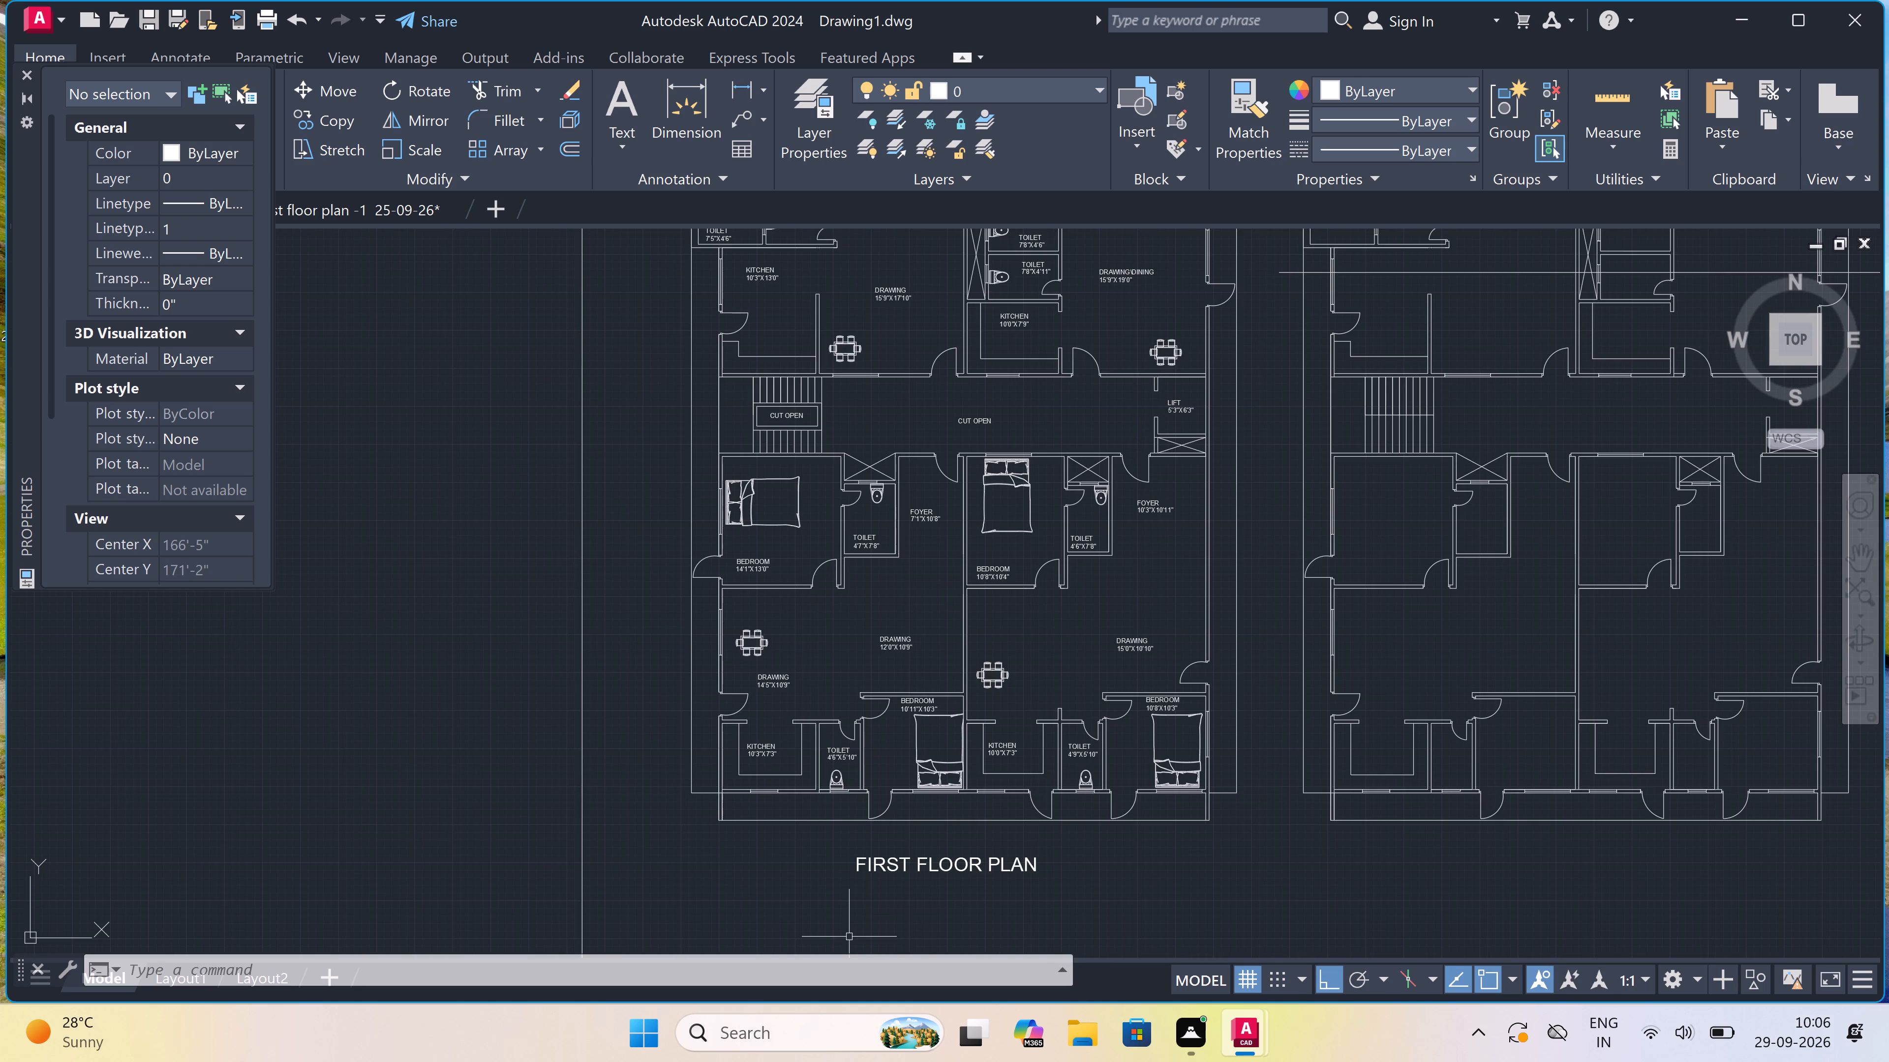
pyautogui.keyDown('ctrl'); pyautogui.scroll(2, 849, 937); pyautogui.keyUp('ctrl')
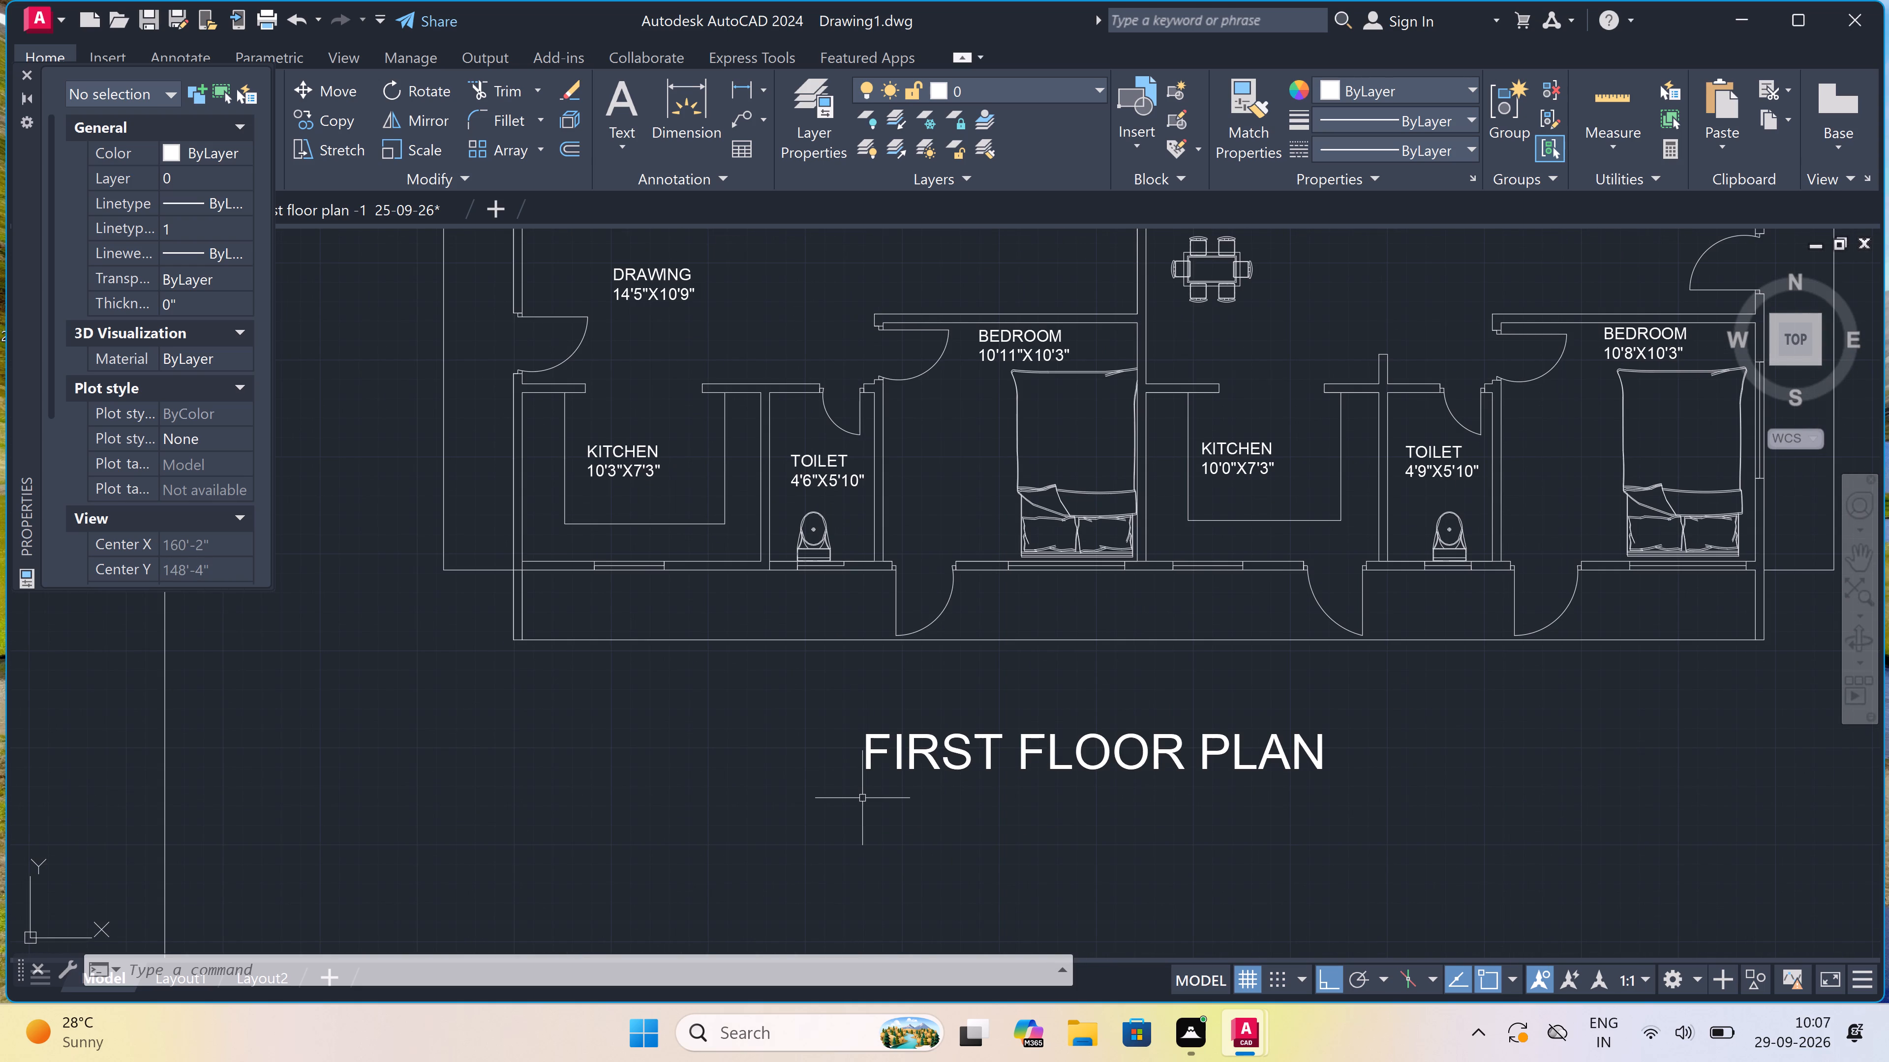
pyautogui.press('space')
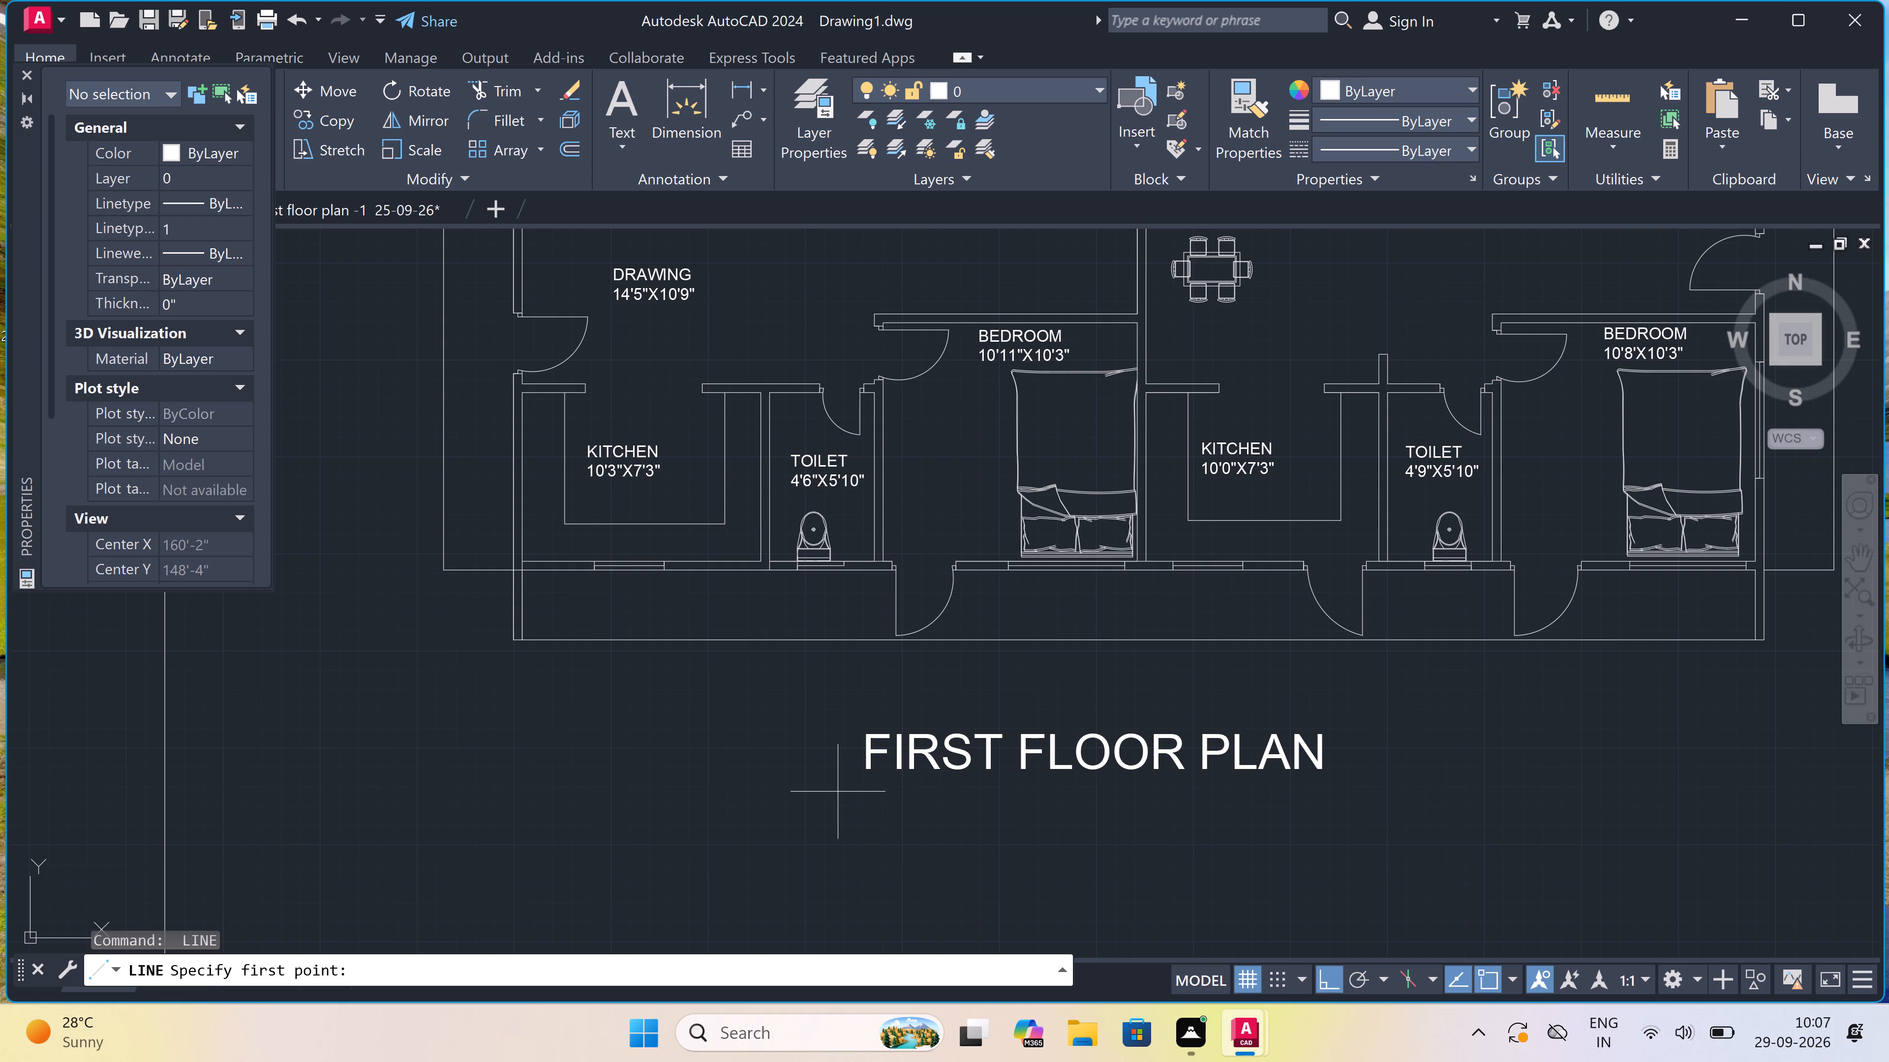
pyautogui.click(846, 784)
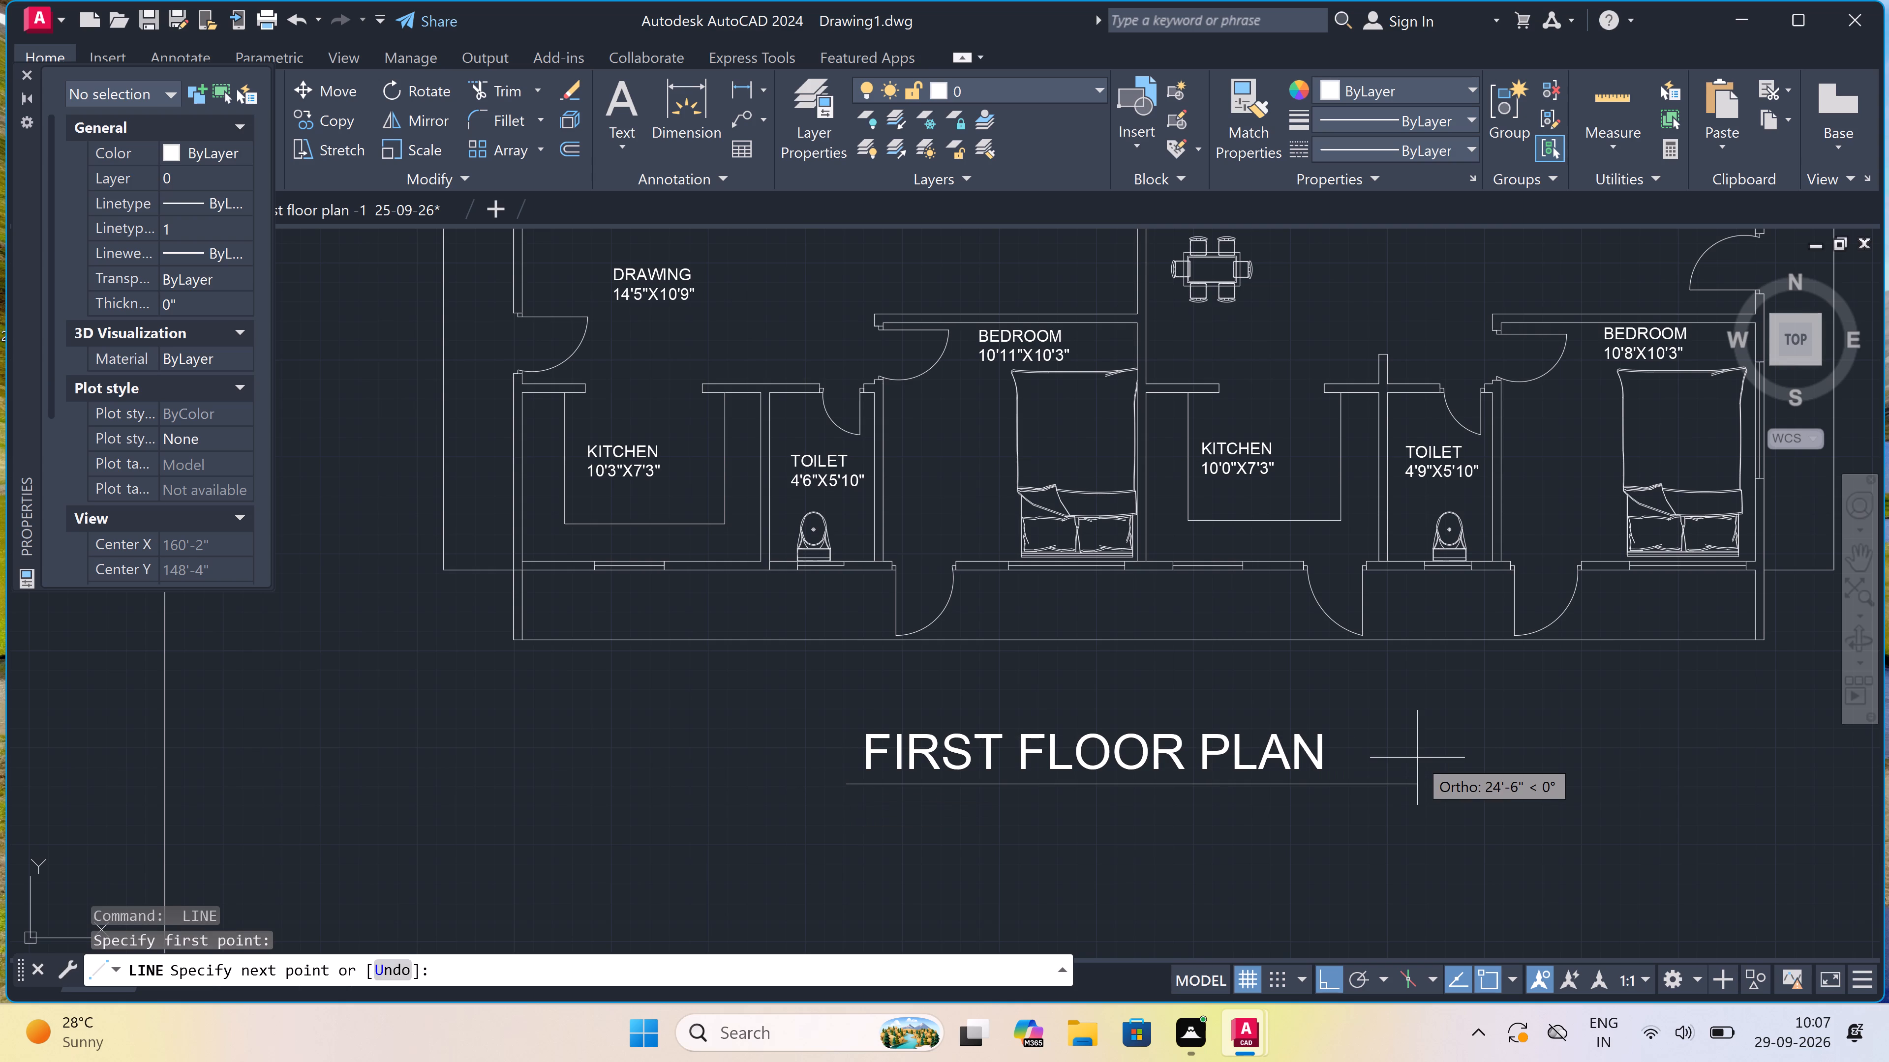
pyautogui.click(1353, 783)
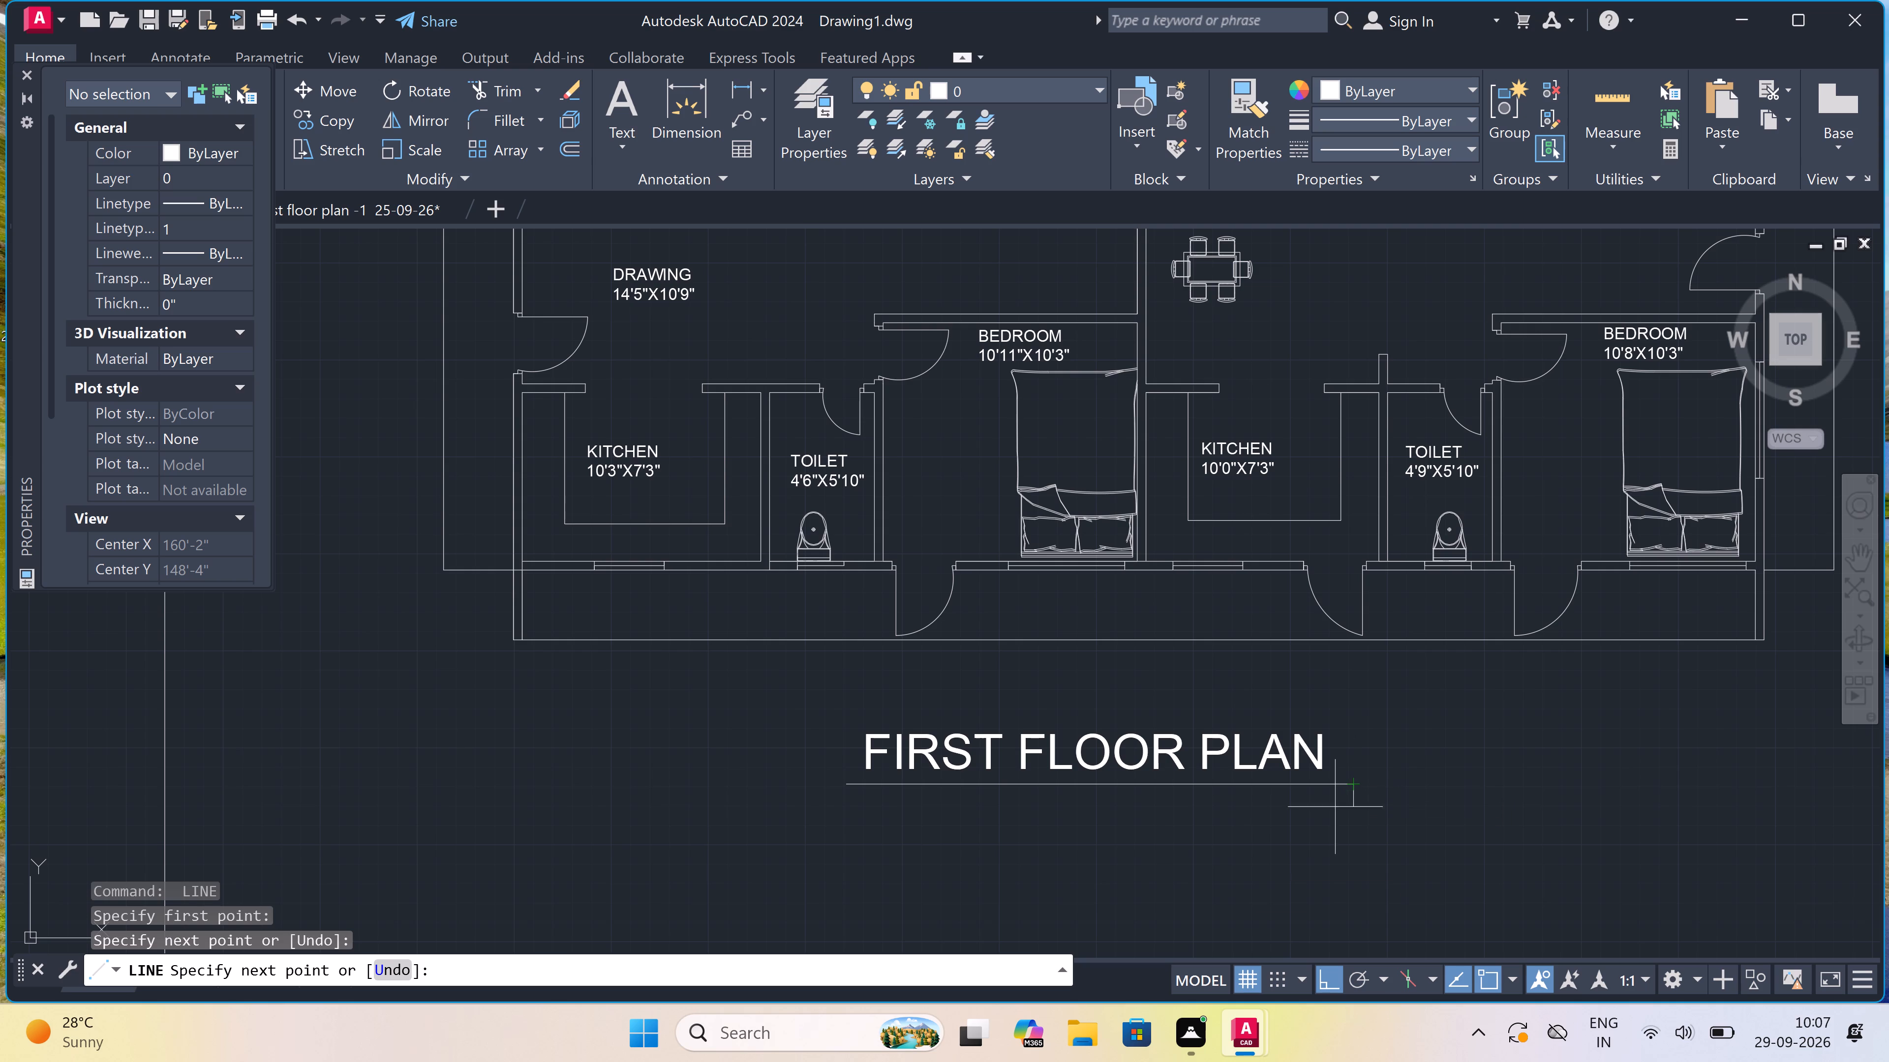
pyautogui.press('Escape')
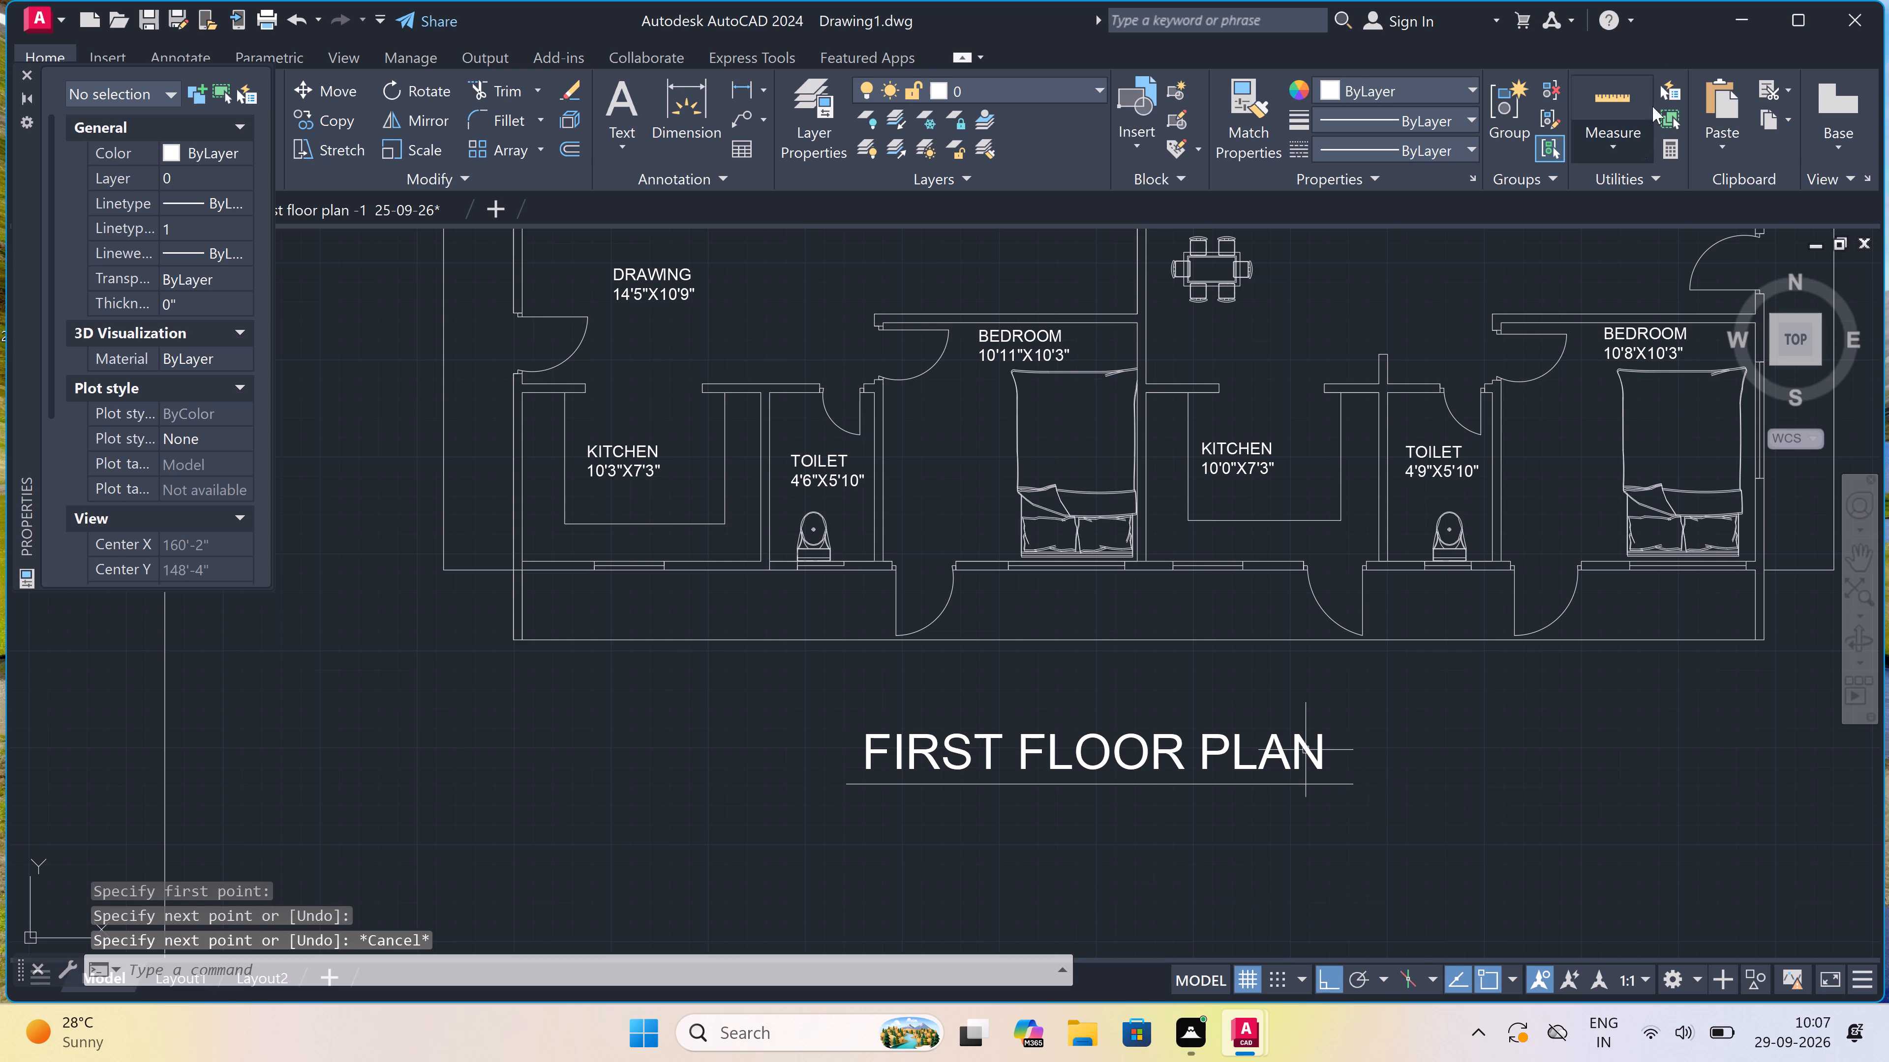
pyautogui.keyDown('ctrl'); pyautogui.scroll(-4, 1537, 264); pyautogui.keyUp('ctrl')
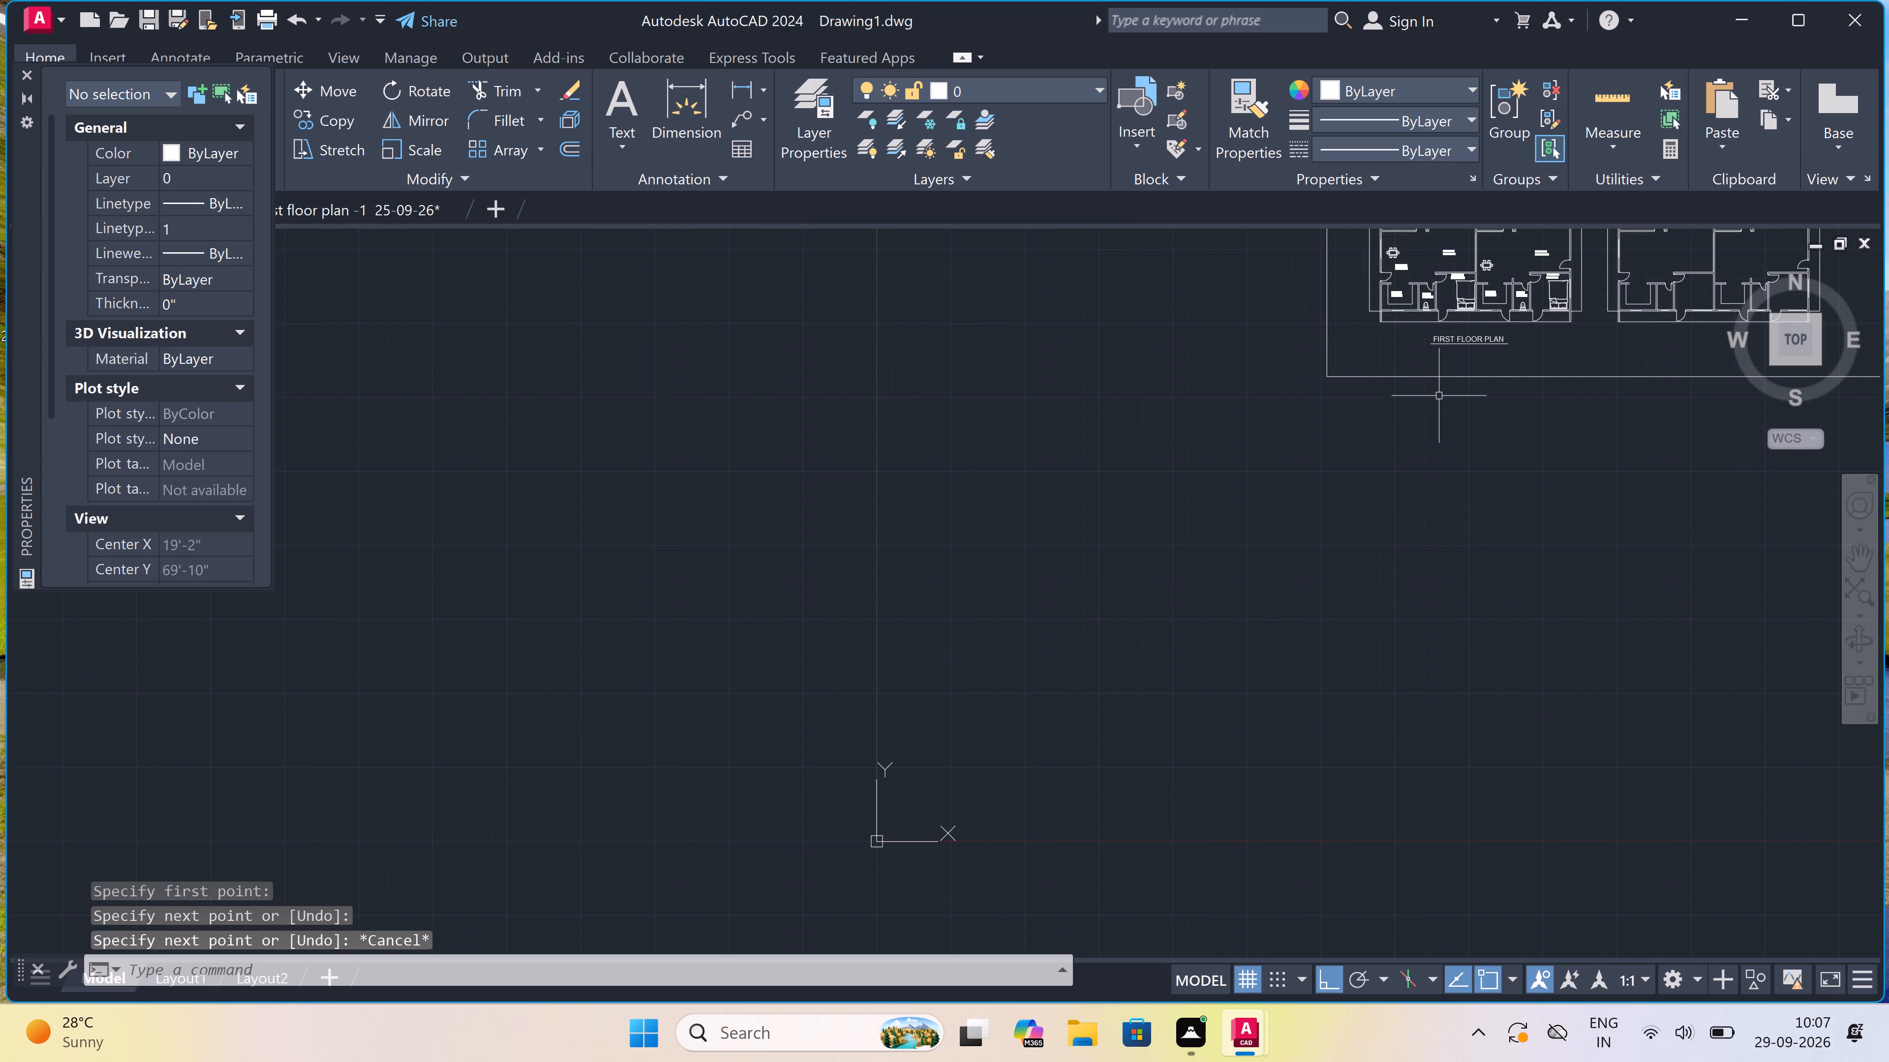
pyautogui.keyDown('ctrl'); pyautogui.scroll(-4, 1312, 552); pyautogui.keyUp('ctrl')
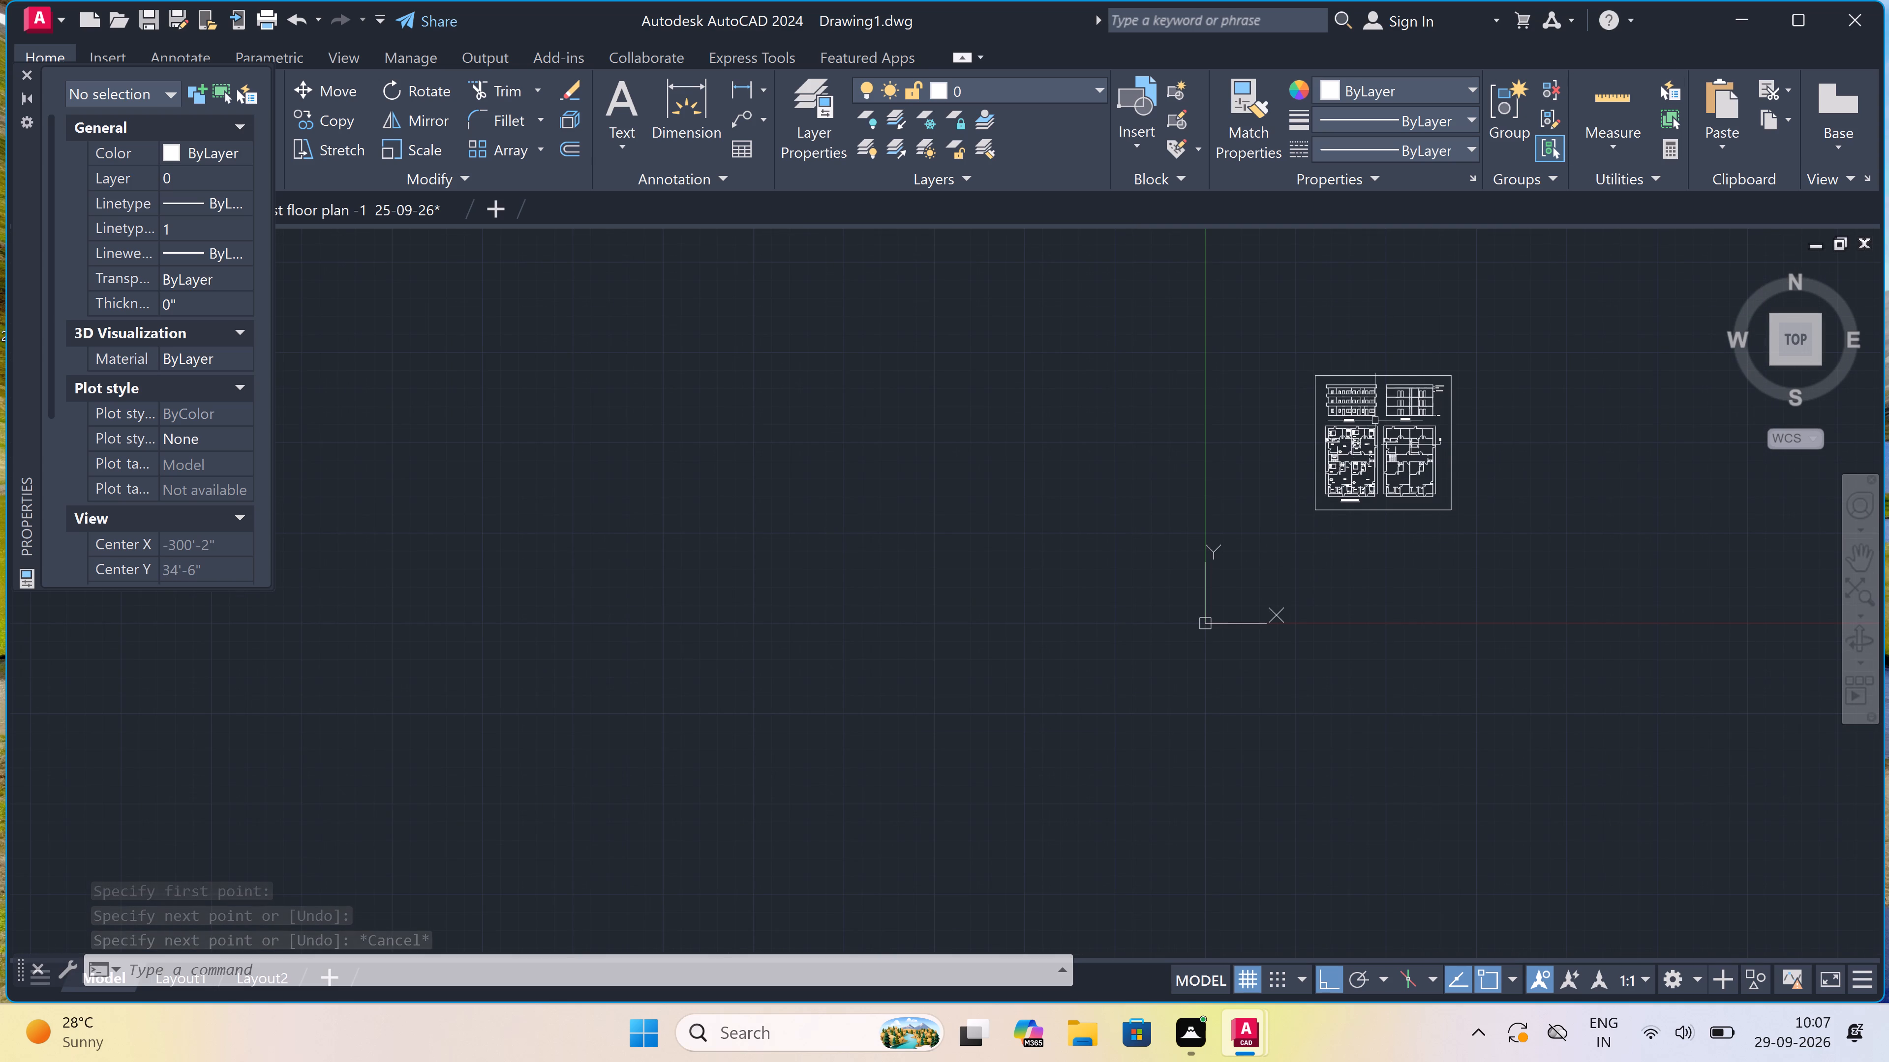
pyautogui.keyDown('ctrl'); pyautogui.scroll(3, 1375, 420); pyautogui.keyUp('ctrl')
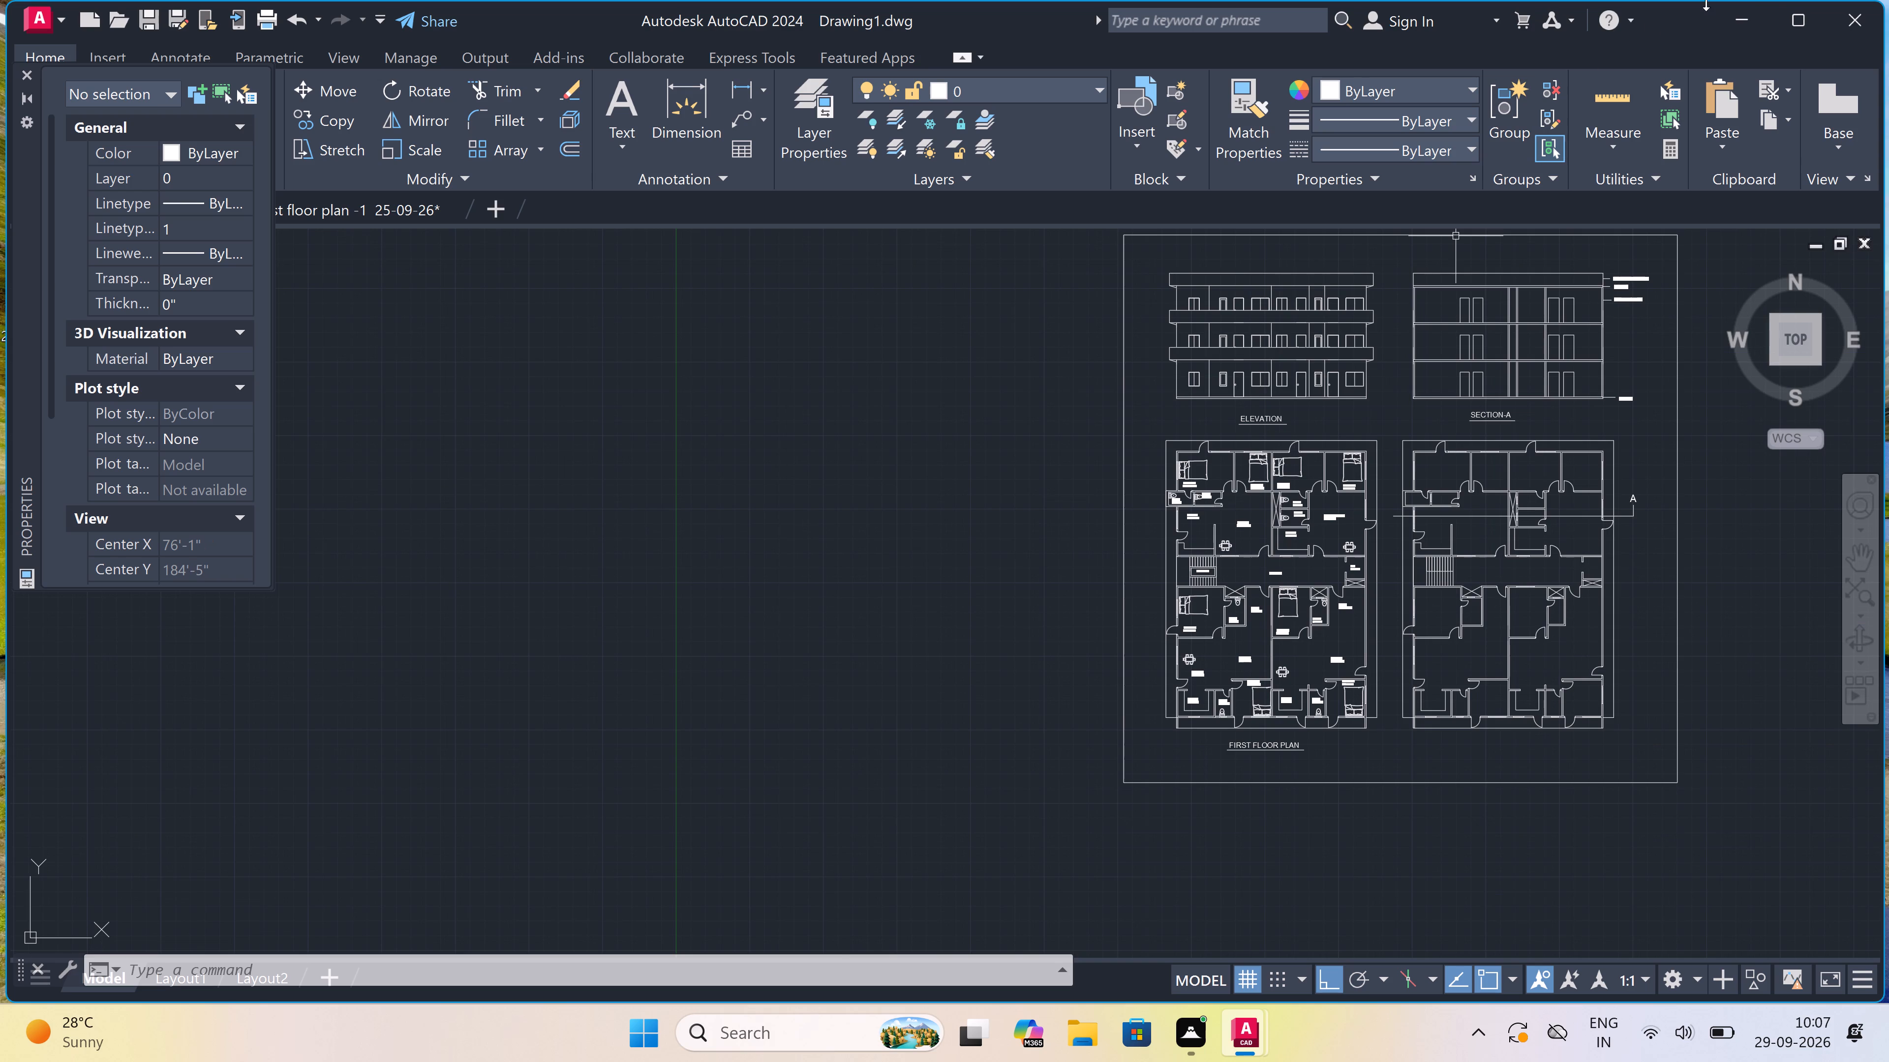
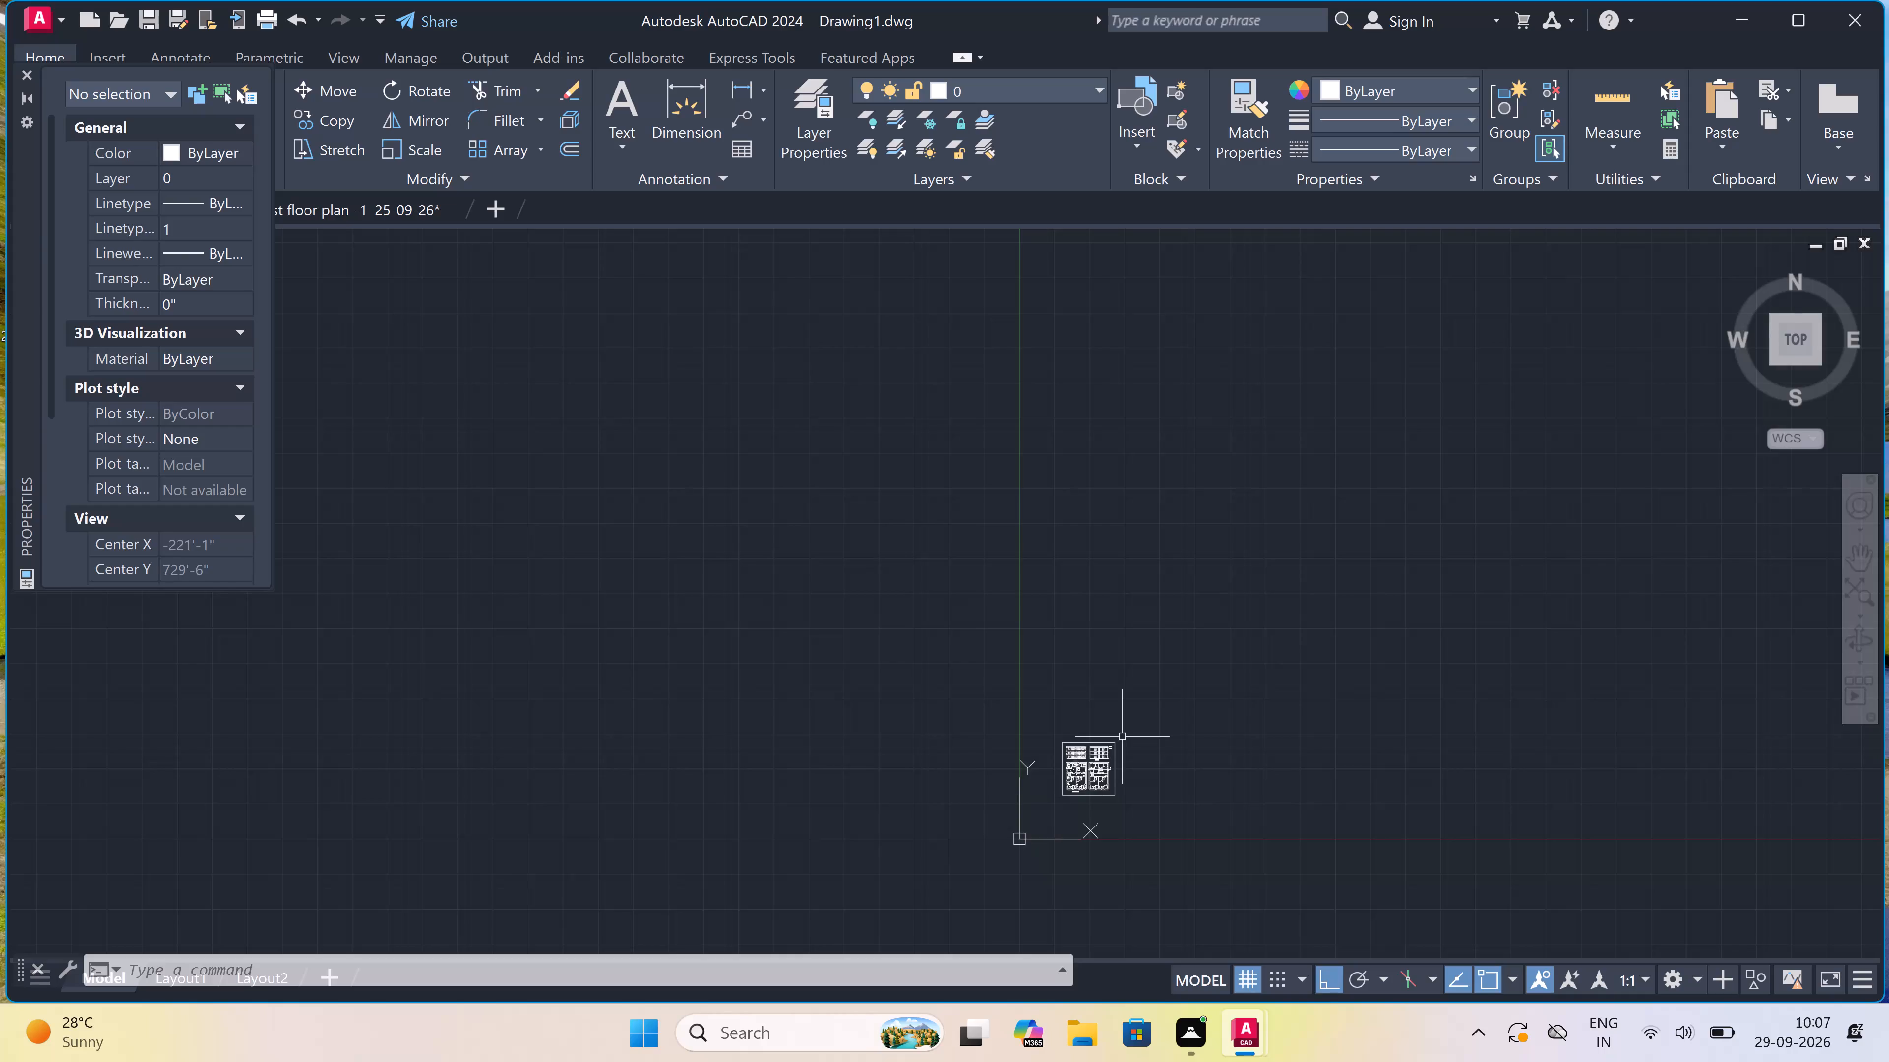
# Start a plot of the model using the DWG To PDF.pc3 plotter and ISO A4 (297.00 x 210.00 MM) paper.
pyautogui.keyDown('ctrl'); pyautogui.scroll(3, 1100, 755); pyautogui.keyUp('ctrl')
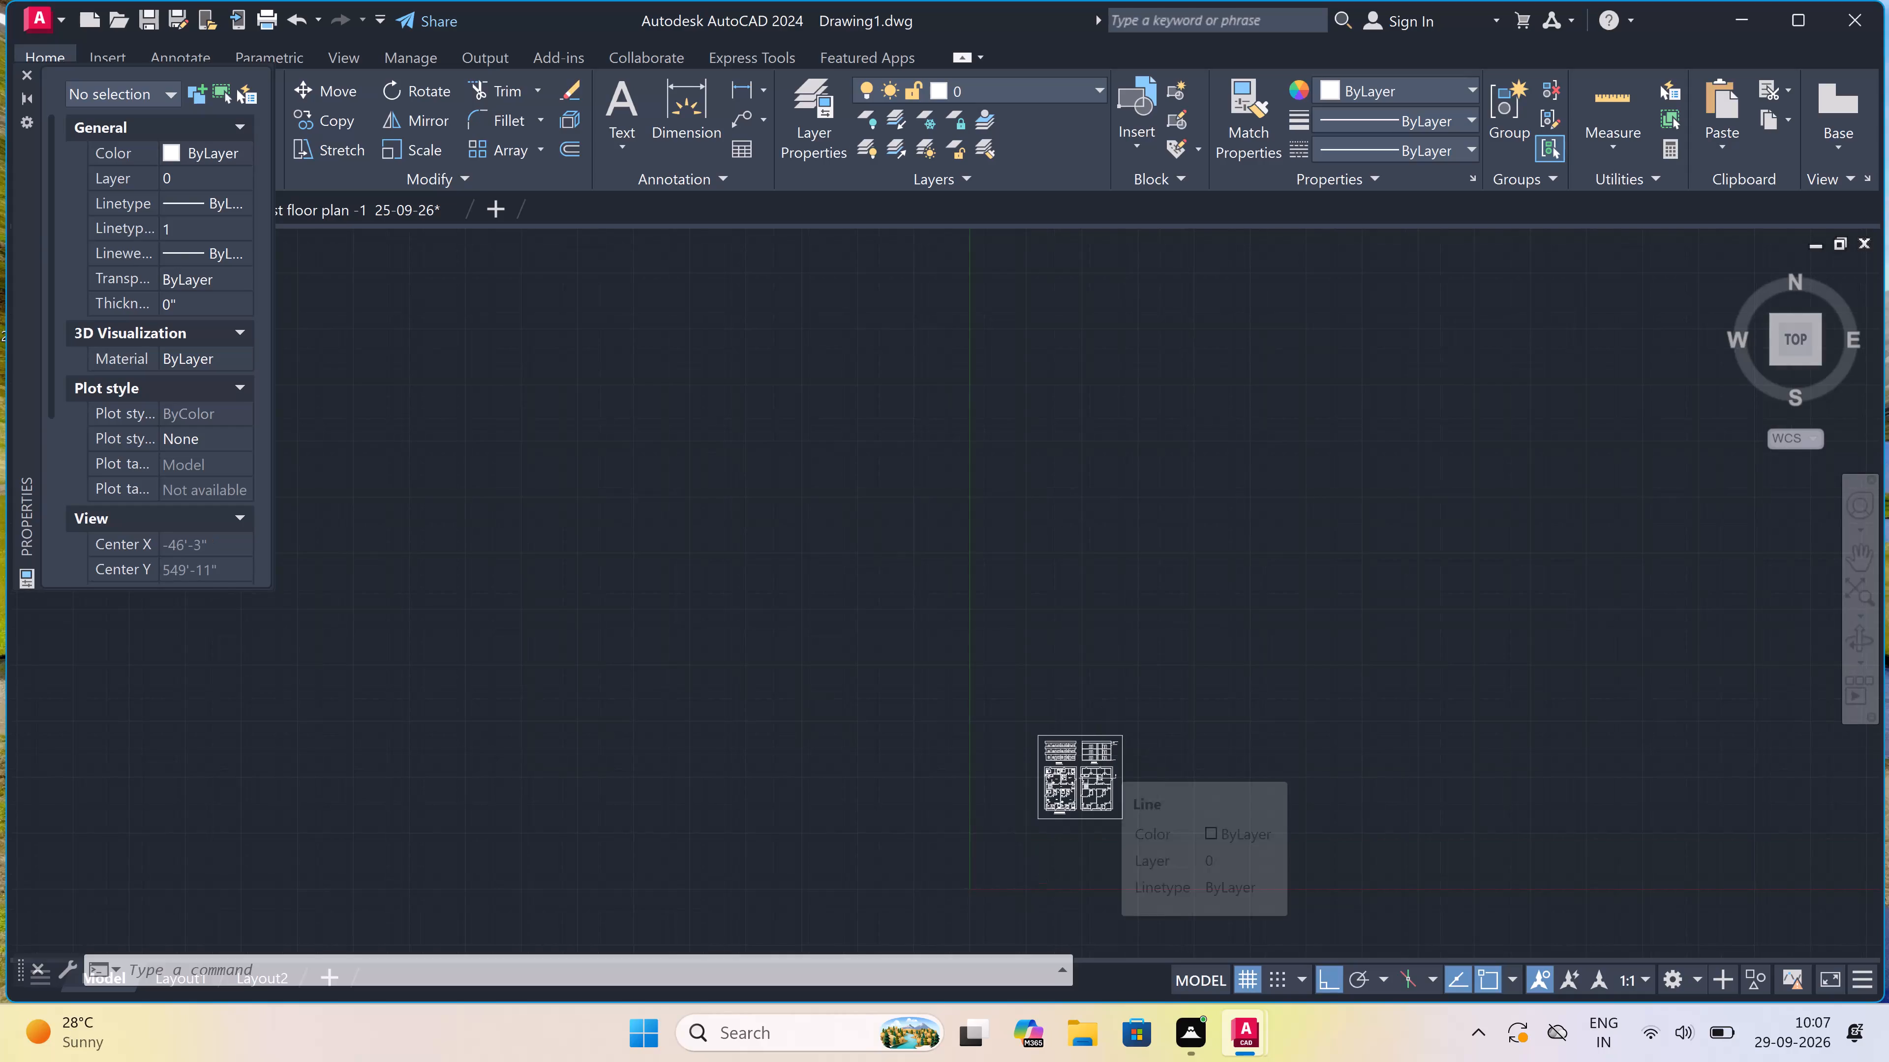
pyautogui.keyDown('ctrl'); pyautogui.scroll(1, 1100, 755); pyautogui.keyUp('ctrl')
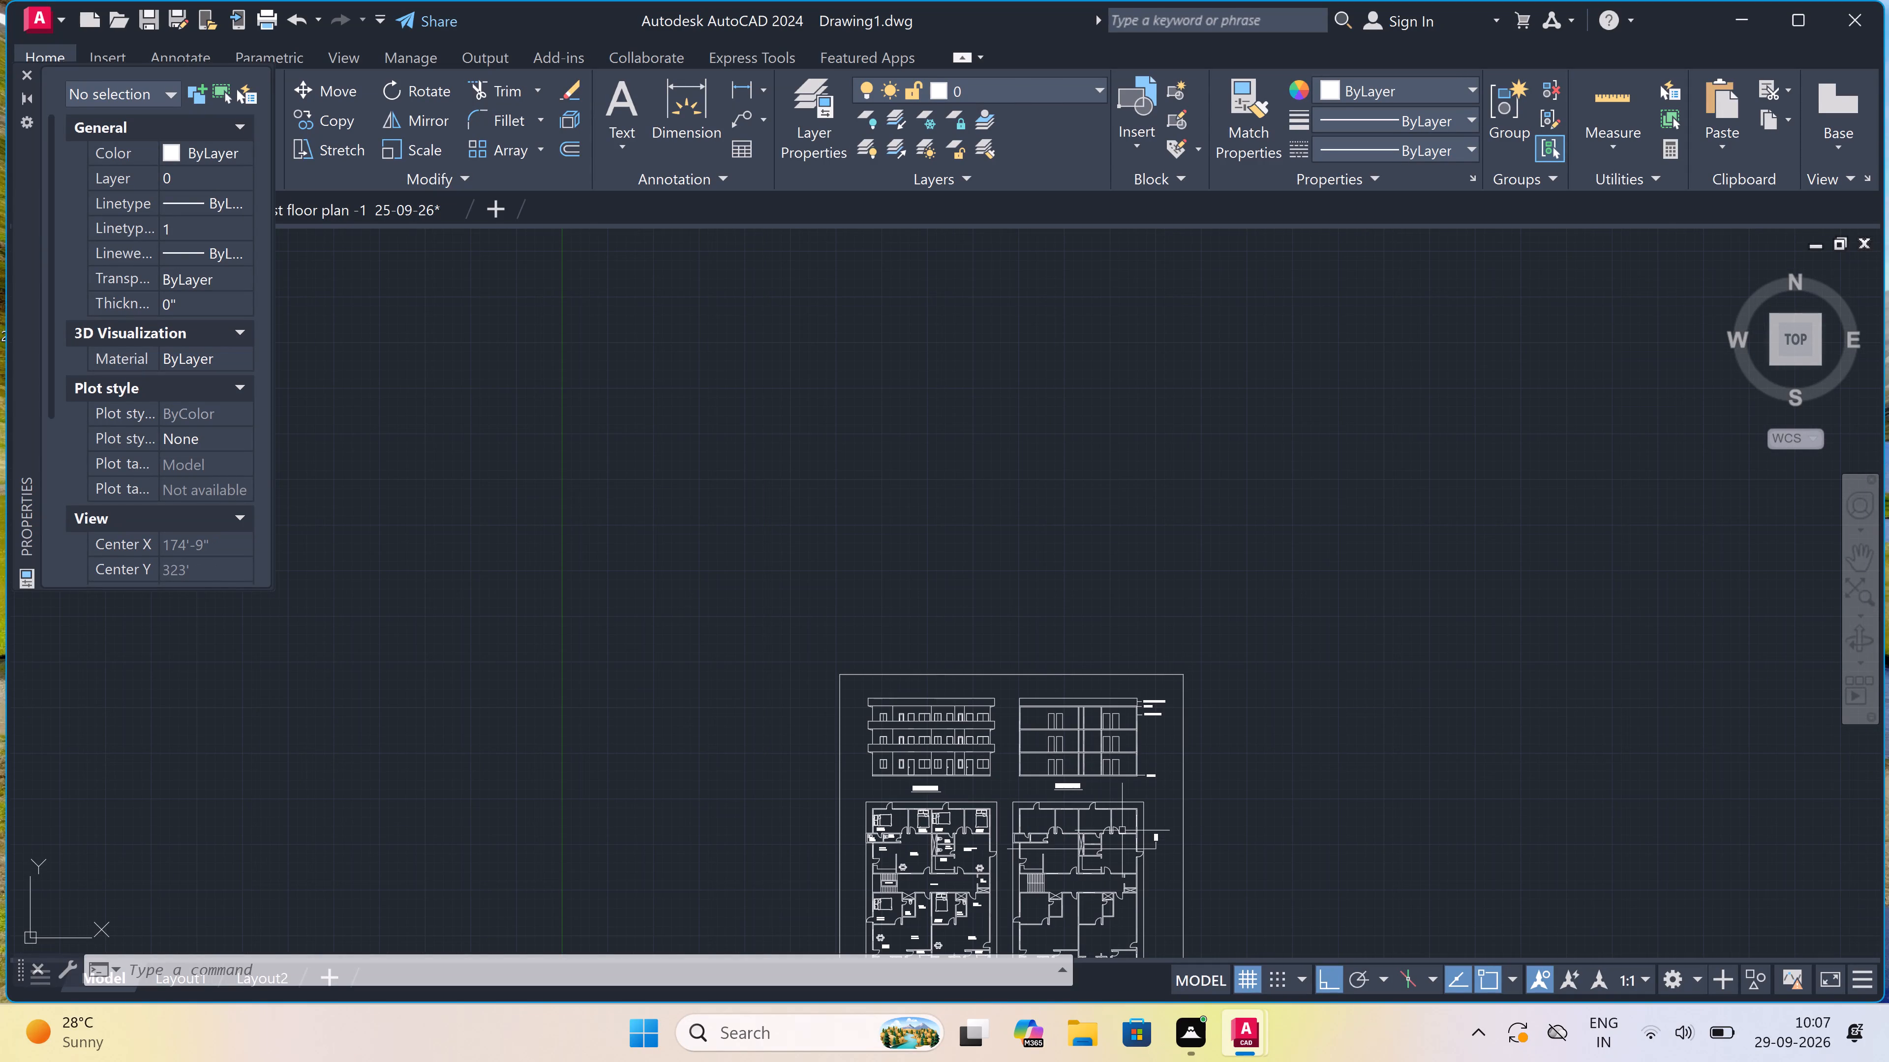
pyautogui.keyDown('ctrl'); pyautogui.scroll(-2, 1122, 830); pyautogui.keyUp('ctrl')
pyautogui.keyDown('ctrl'); pyautogui.scroll(4, 1108, 863); pyautogui.keyUp('ctrl')
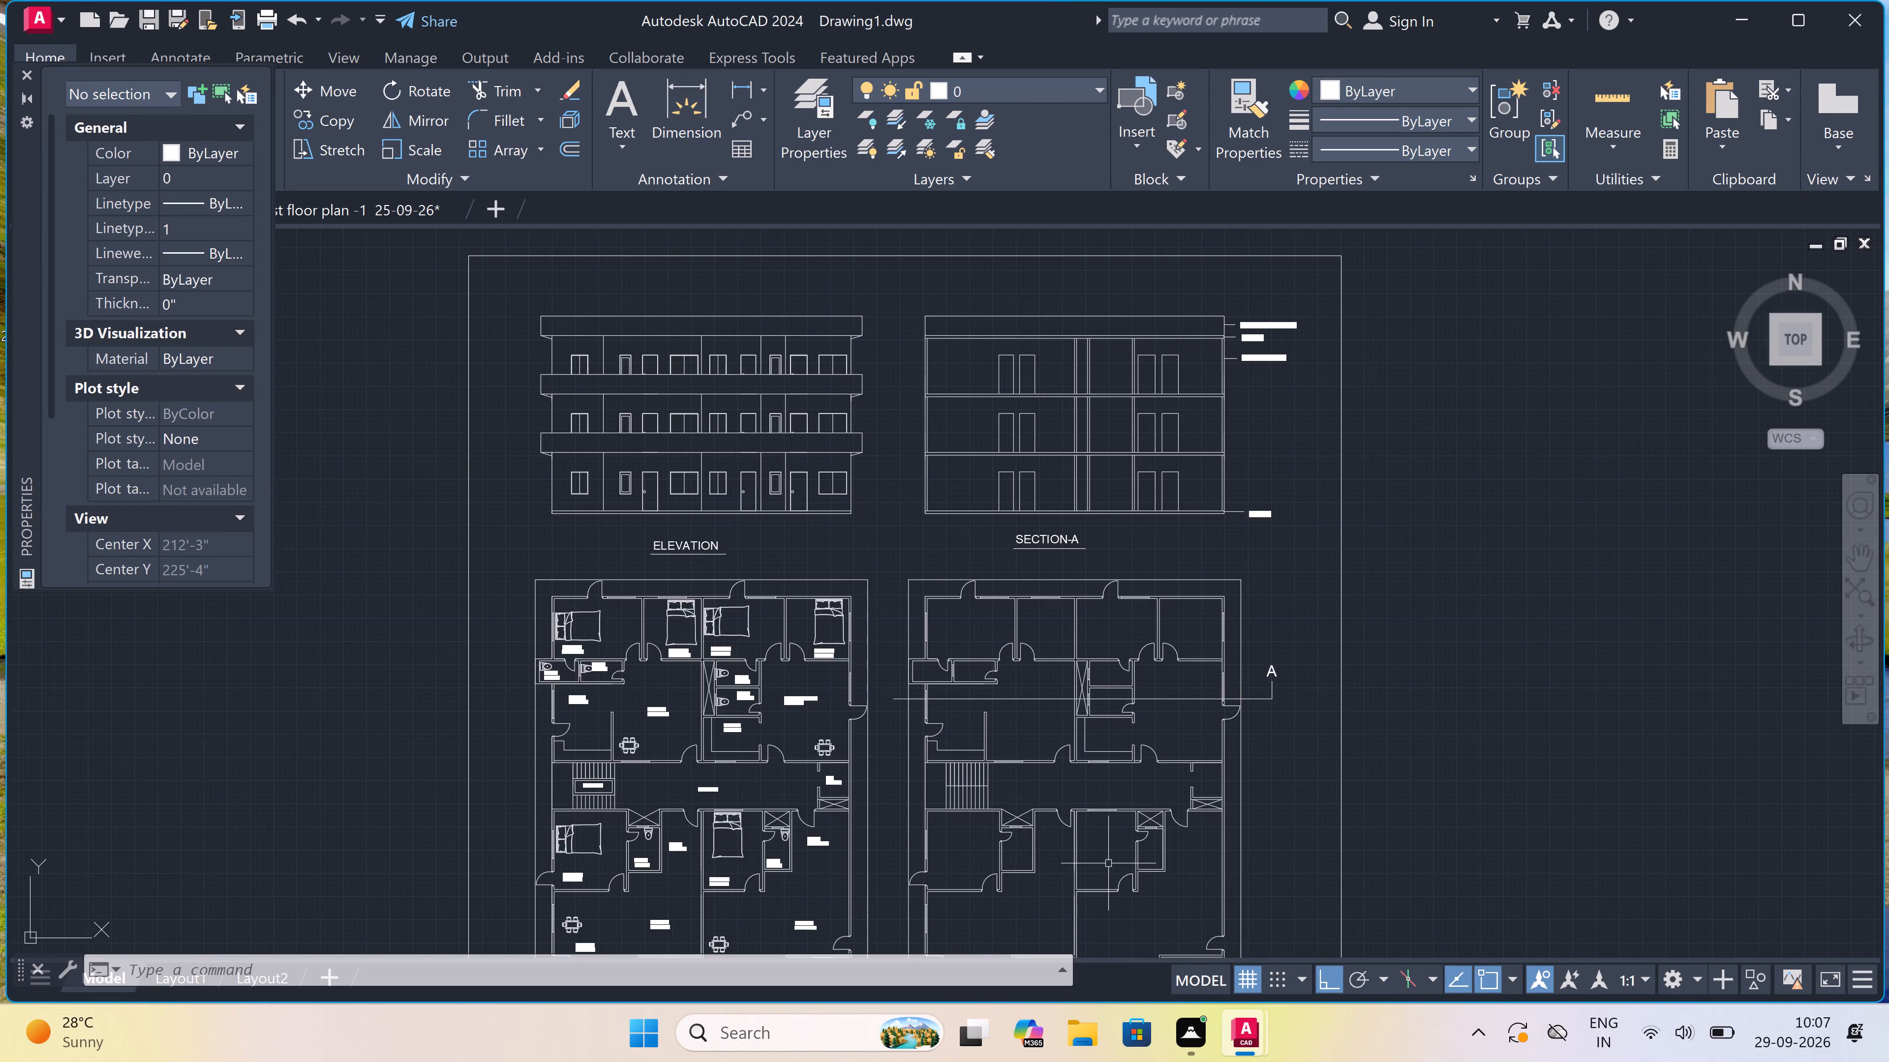
pyautogui.keyDown('ctrl'); pyautogui.scroll(-4, 1108, 863); pyautogui.keyUp('ctrl')
pyautogui.keyDown('ctrl'); pyautogui.scroll(2, 1108, 869); pyautogui.keyUp('ctrl')
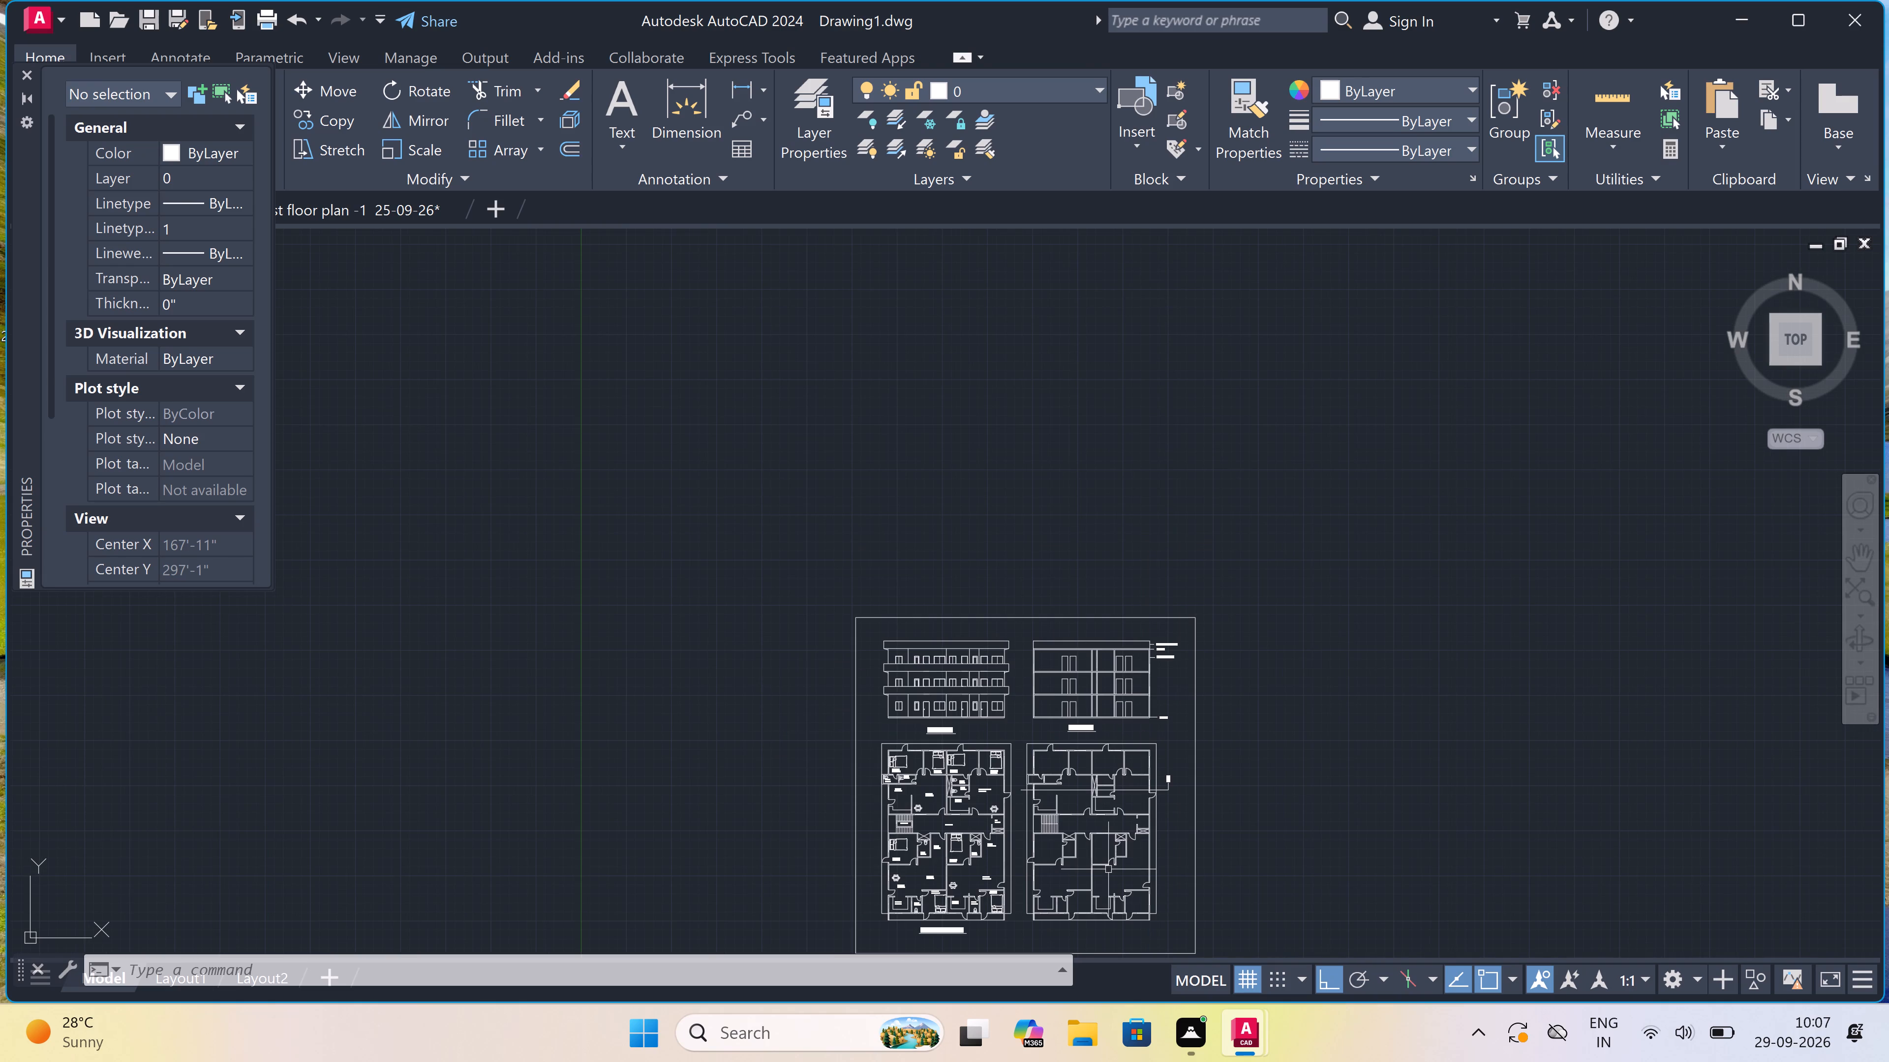
pyautogui.hotkey('ctrl', 'p')
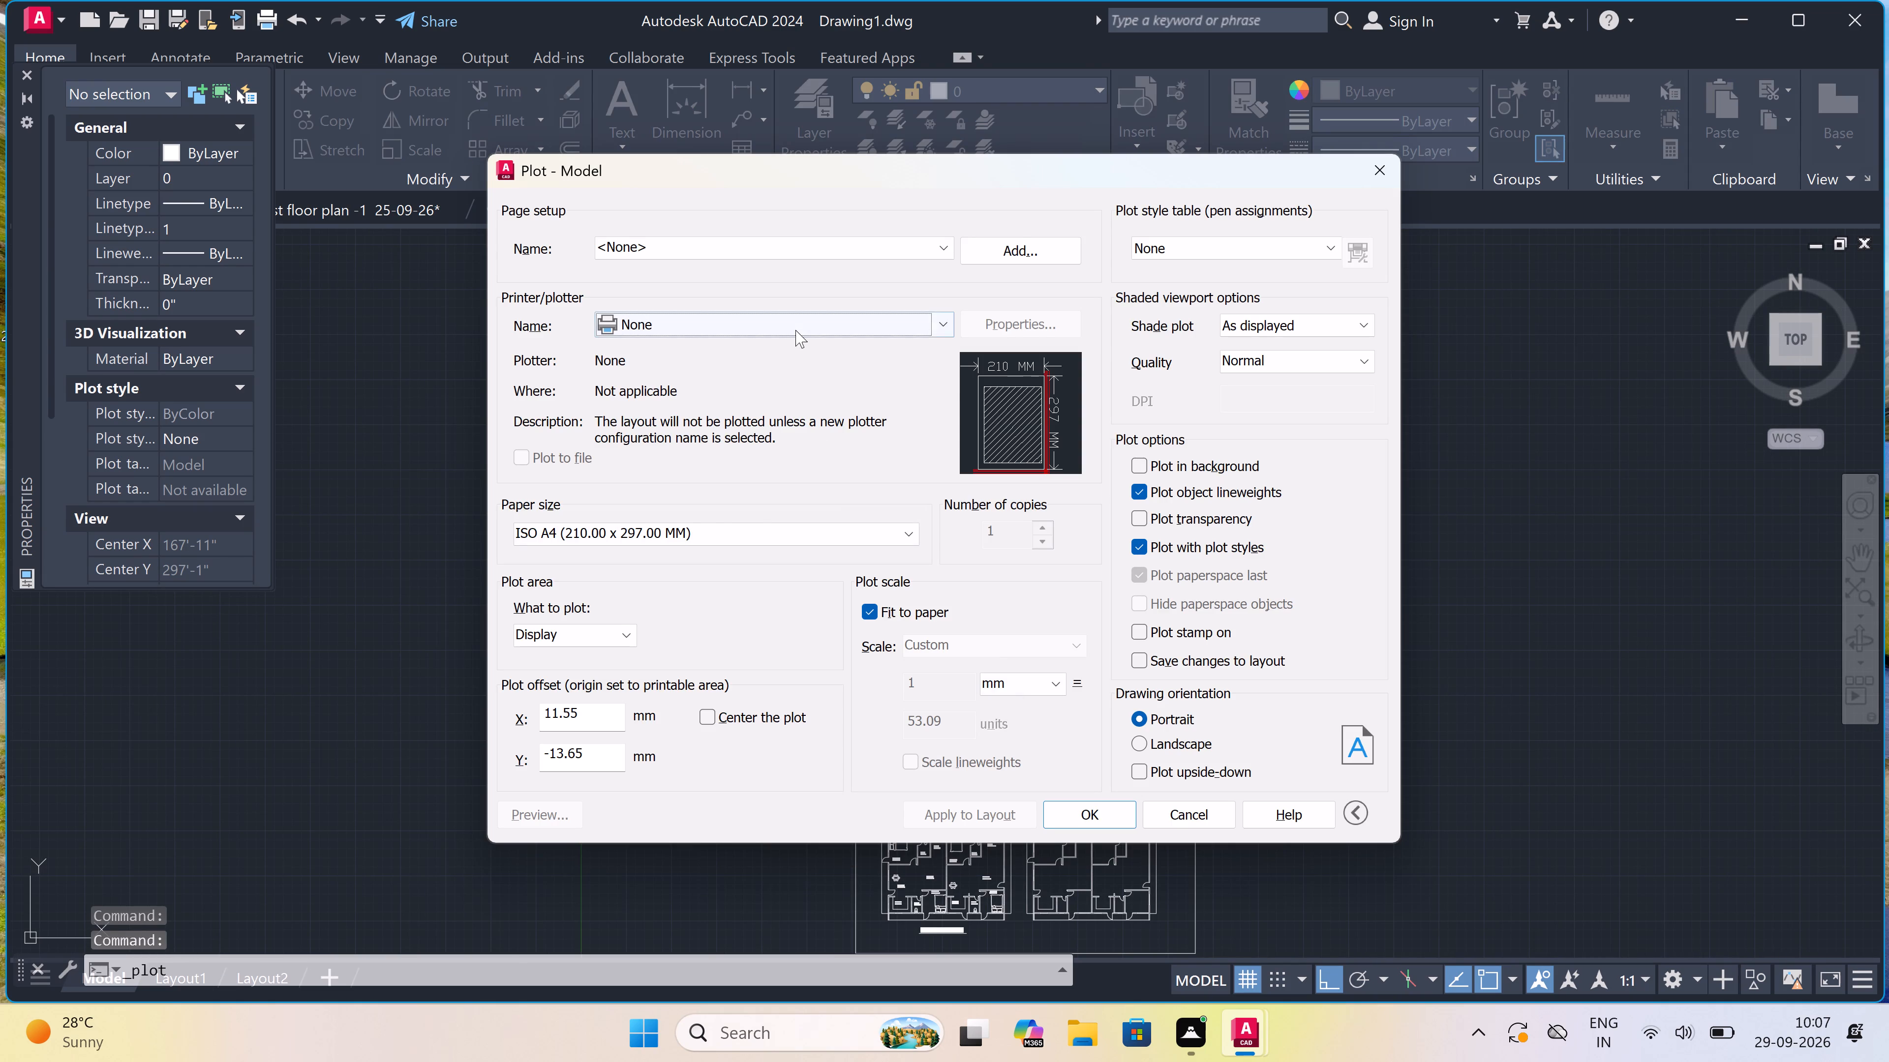
pyautogui.click(795, 330)
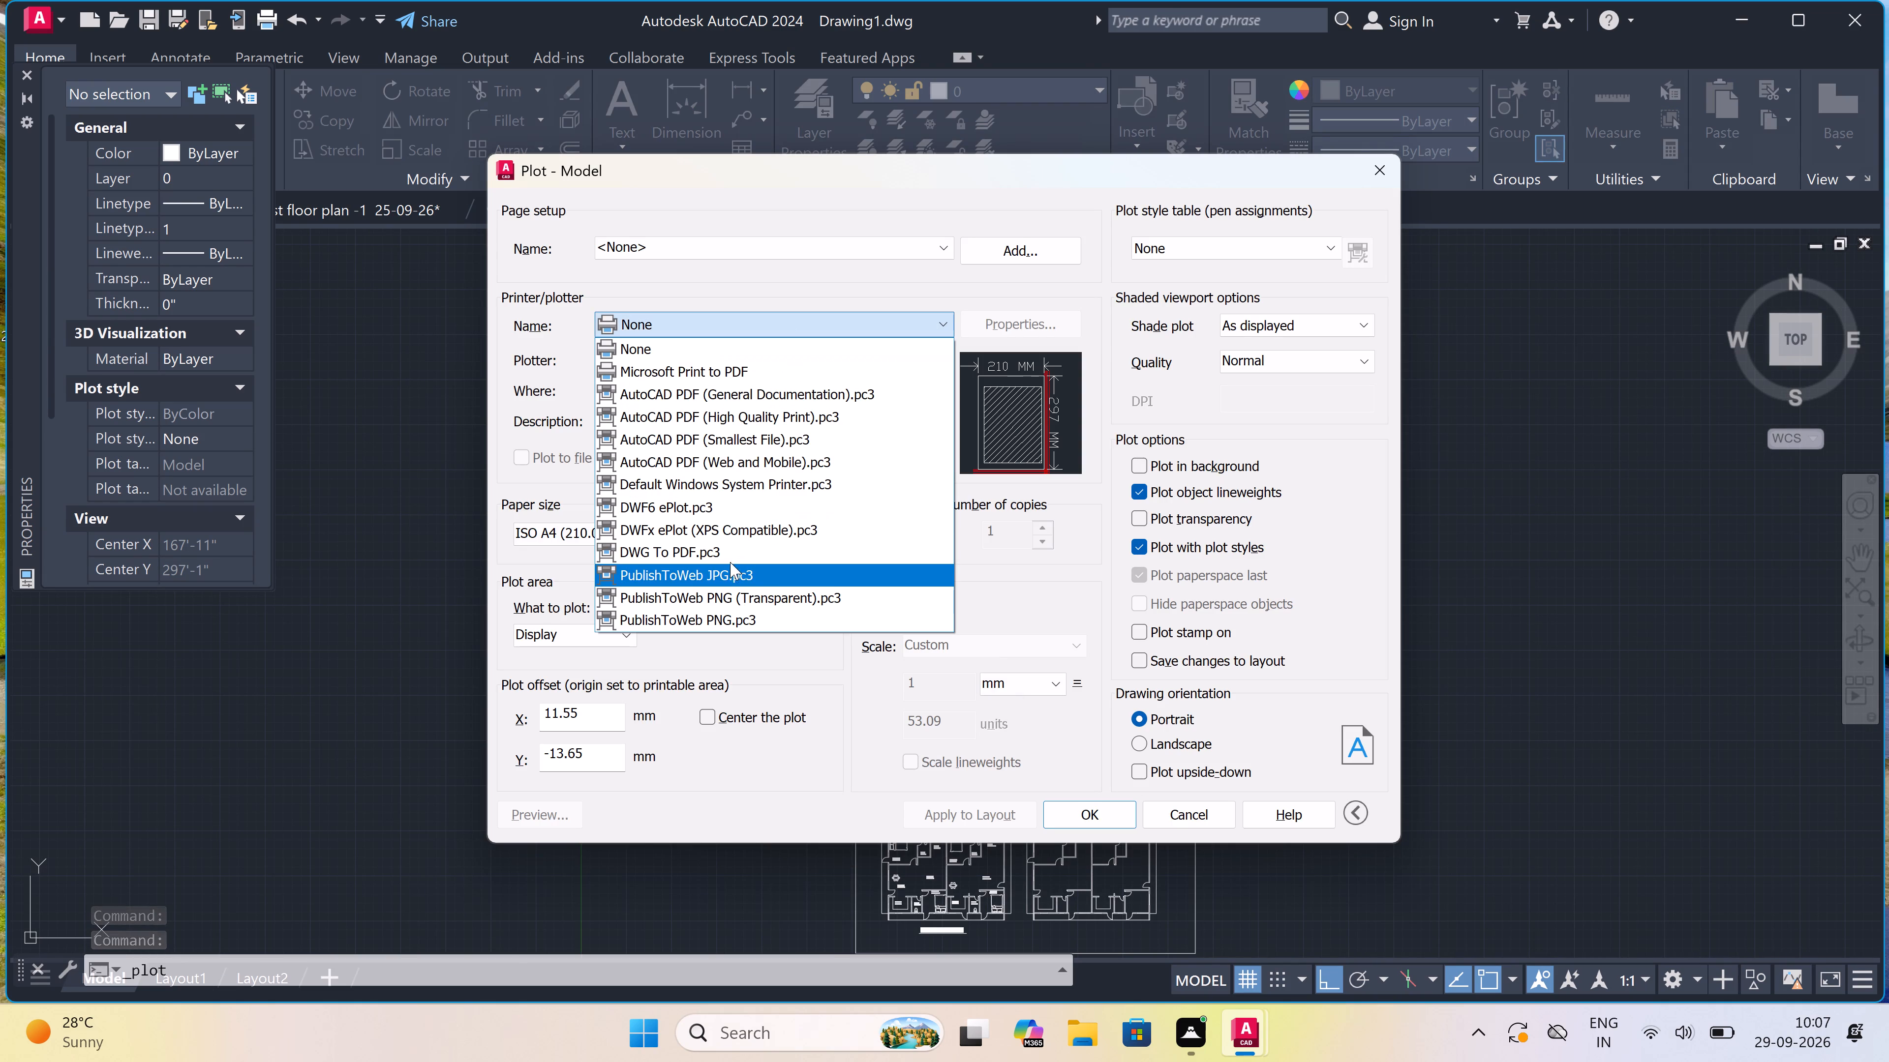
pyautogui.click(728, 556)
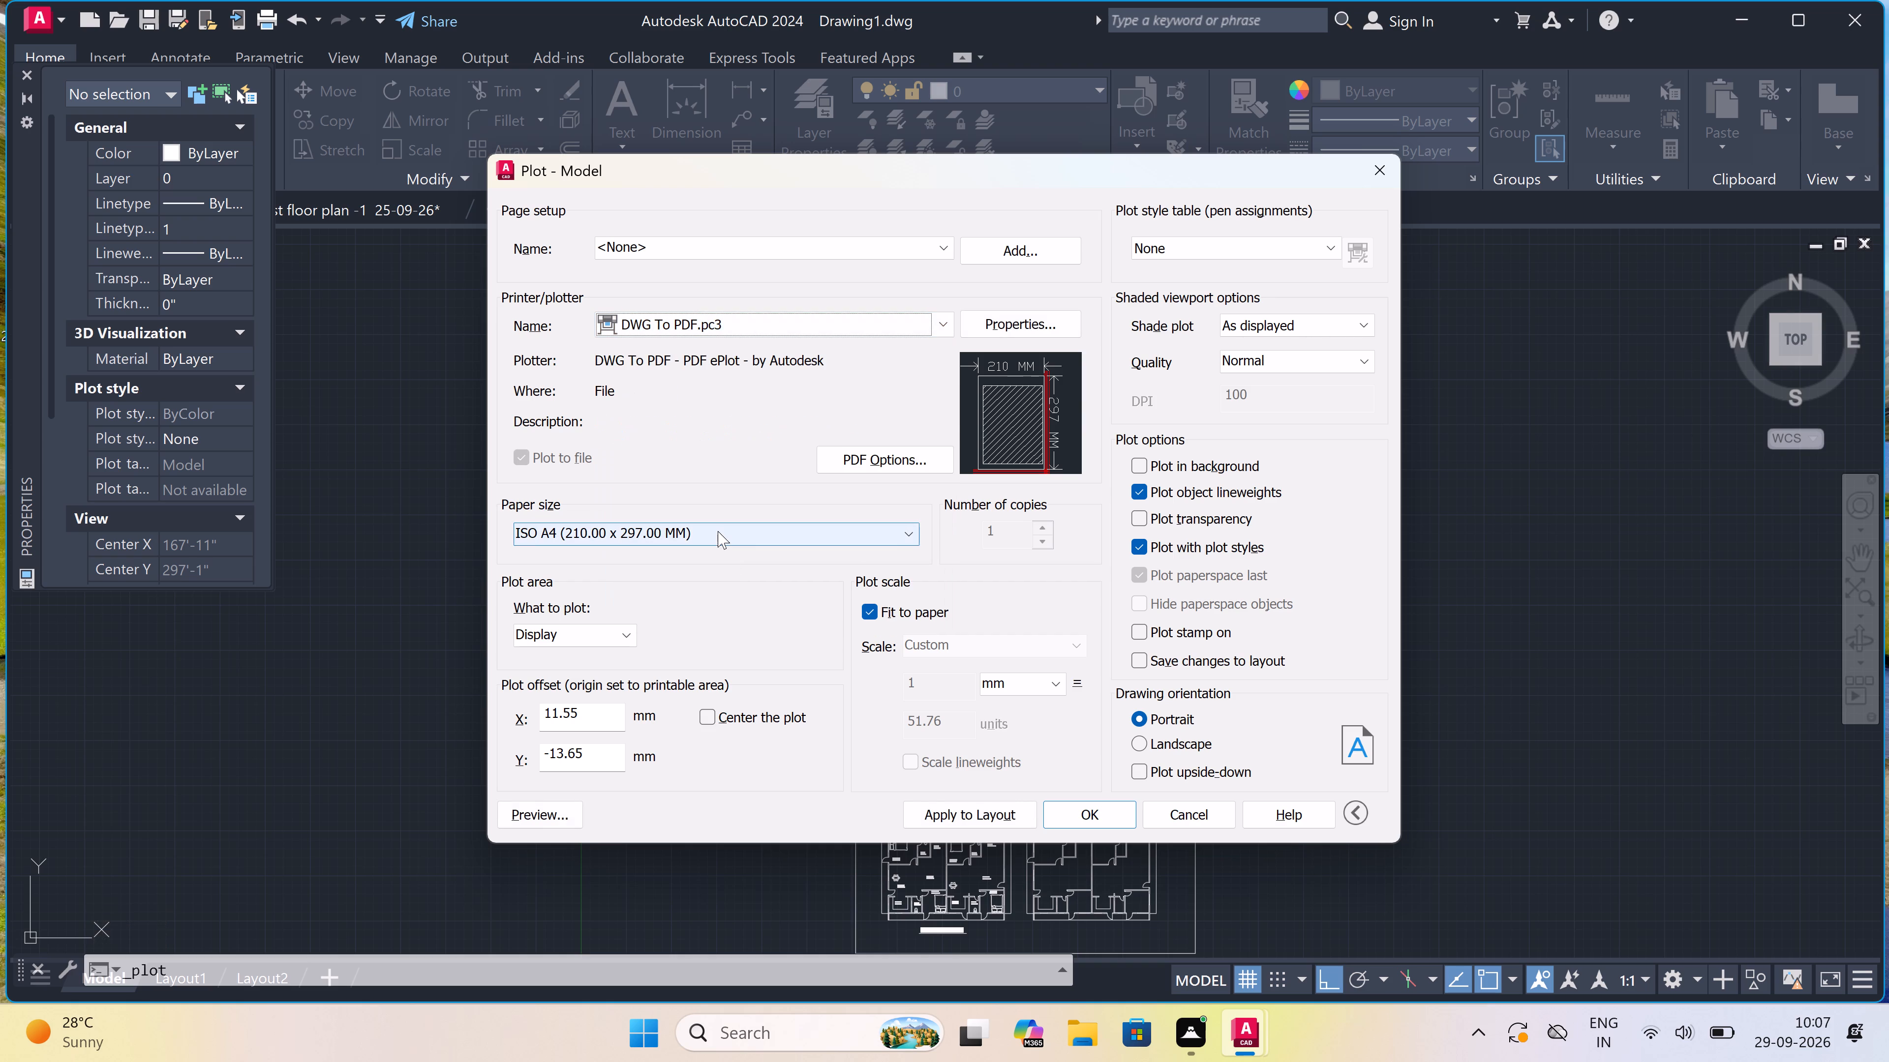
pyautogui.click(718, 531)
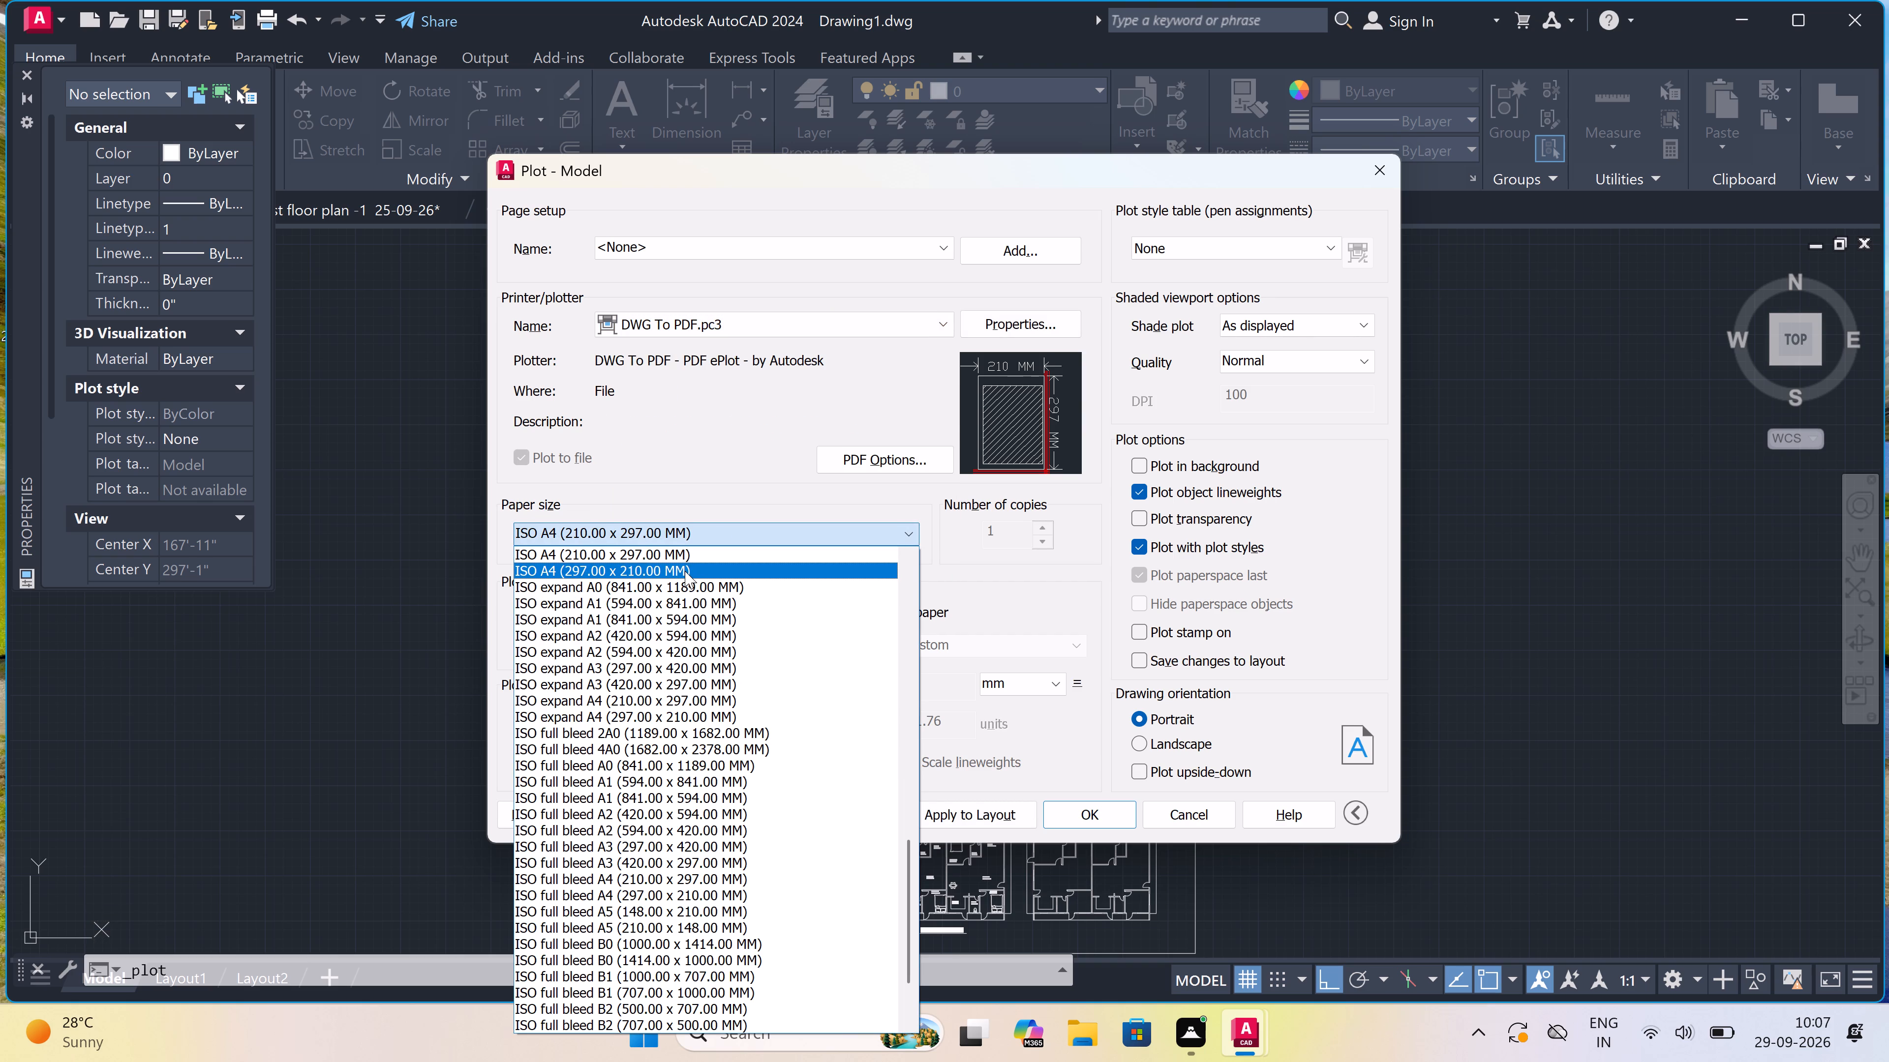
pyautogui.click(685, 571)
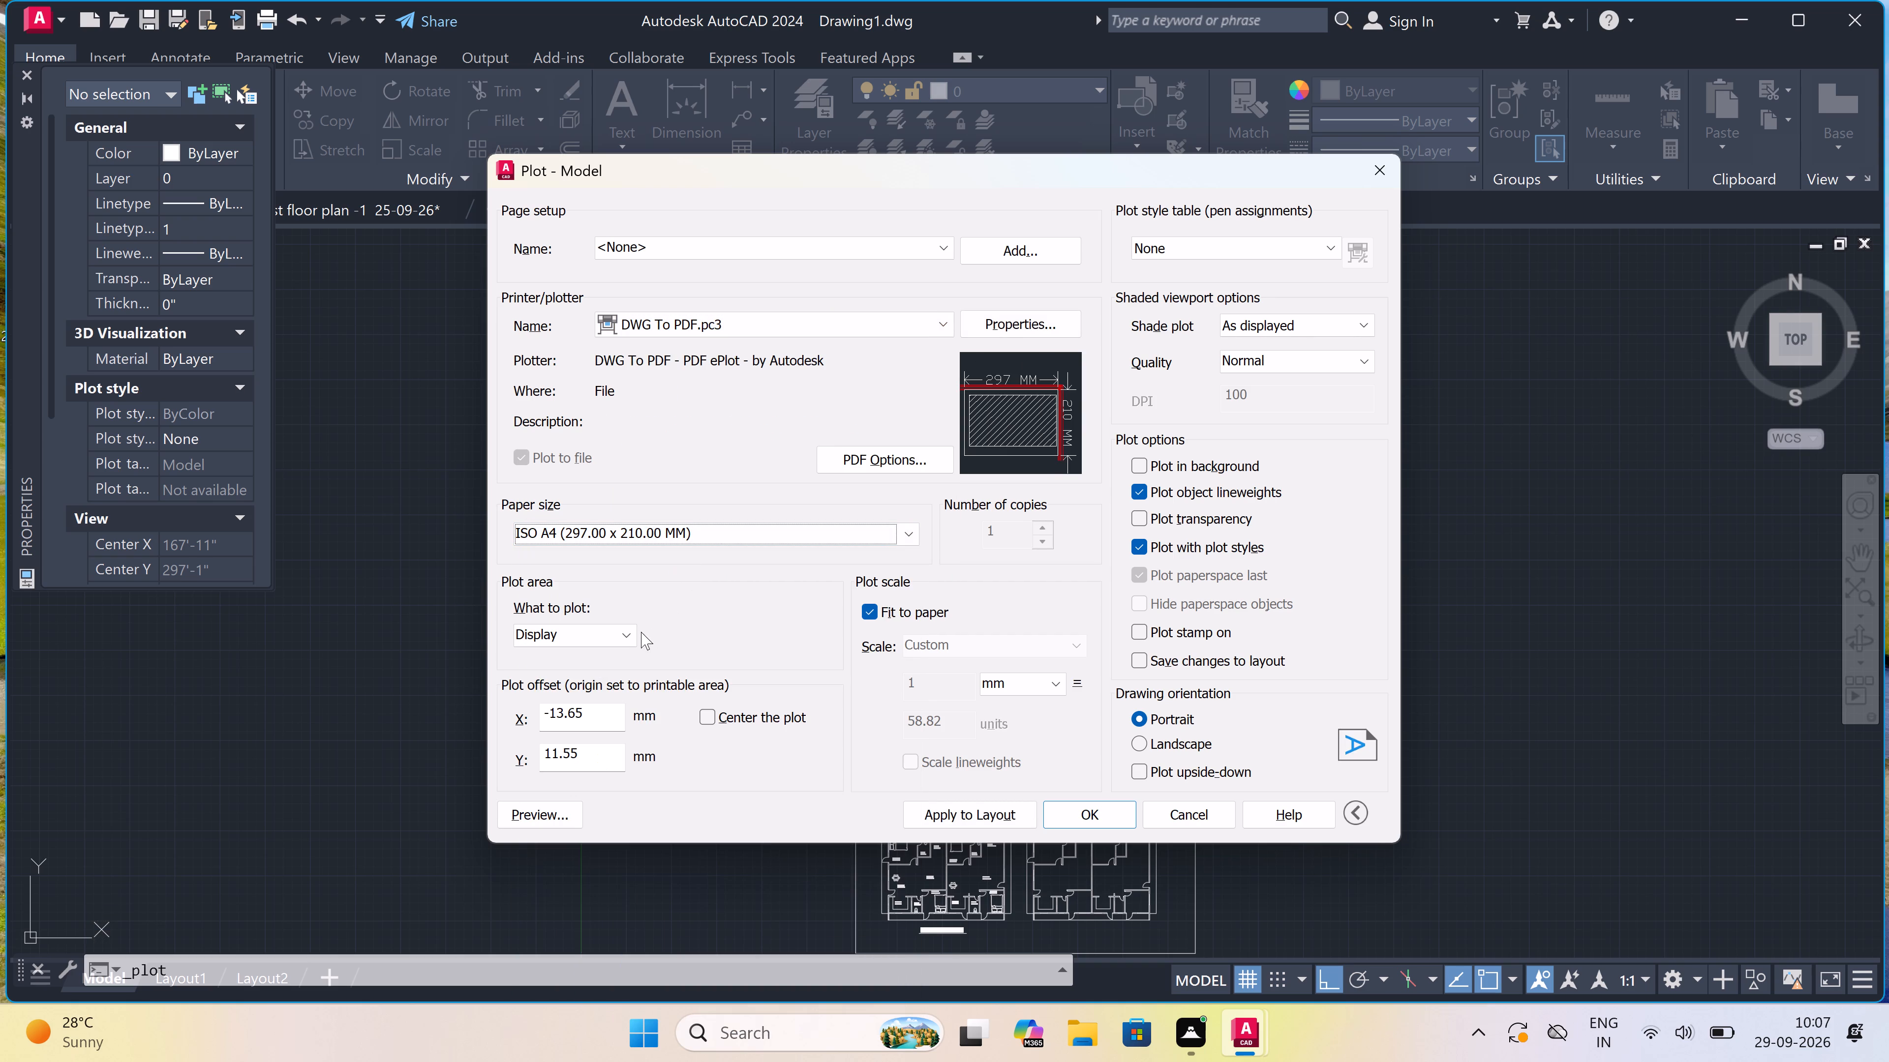
# Set the plot area to a window matching the sheet border around all the drawings, and center the plot.
pyautogui.click(620, 632)
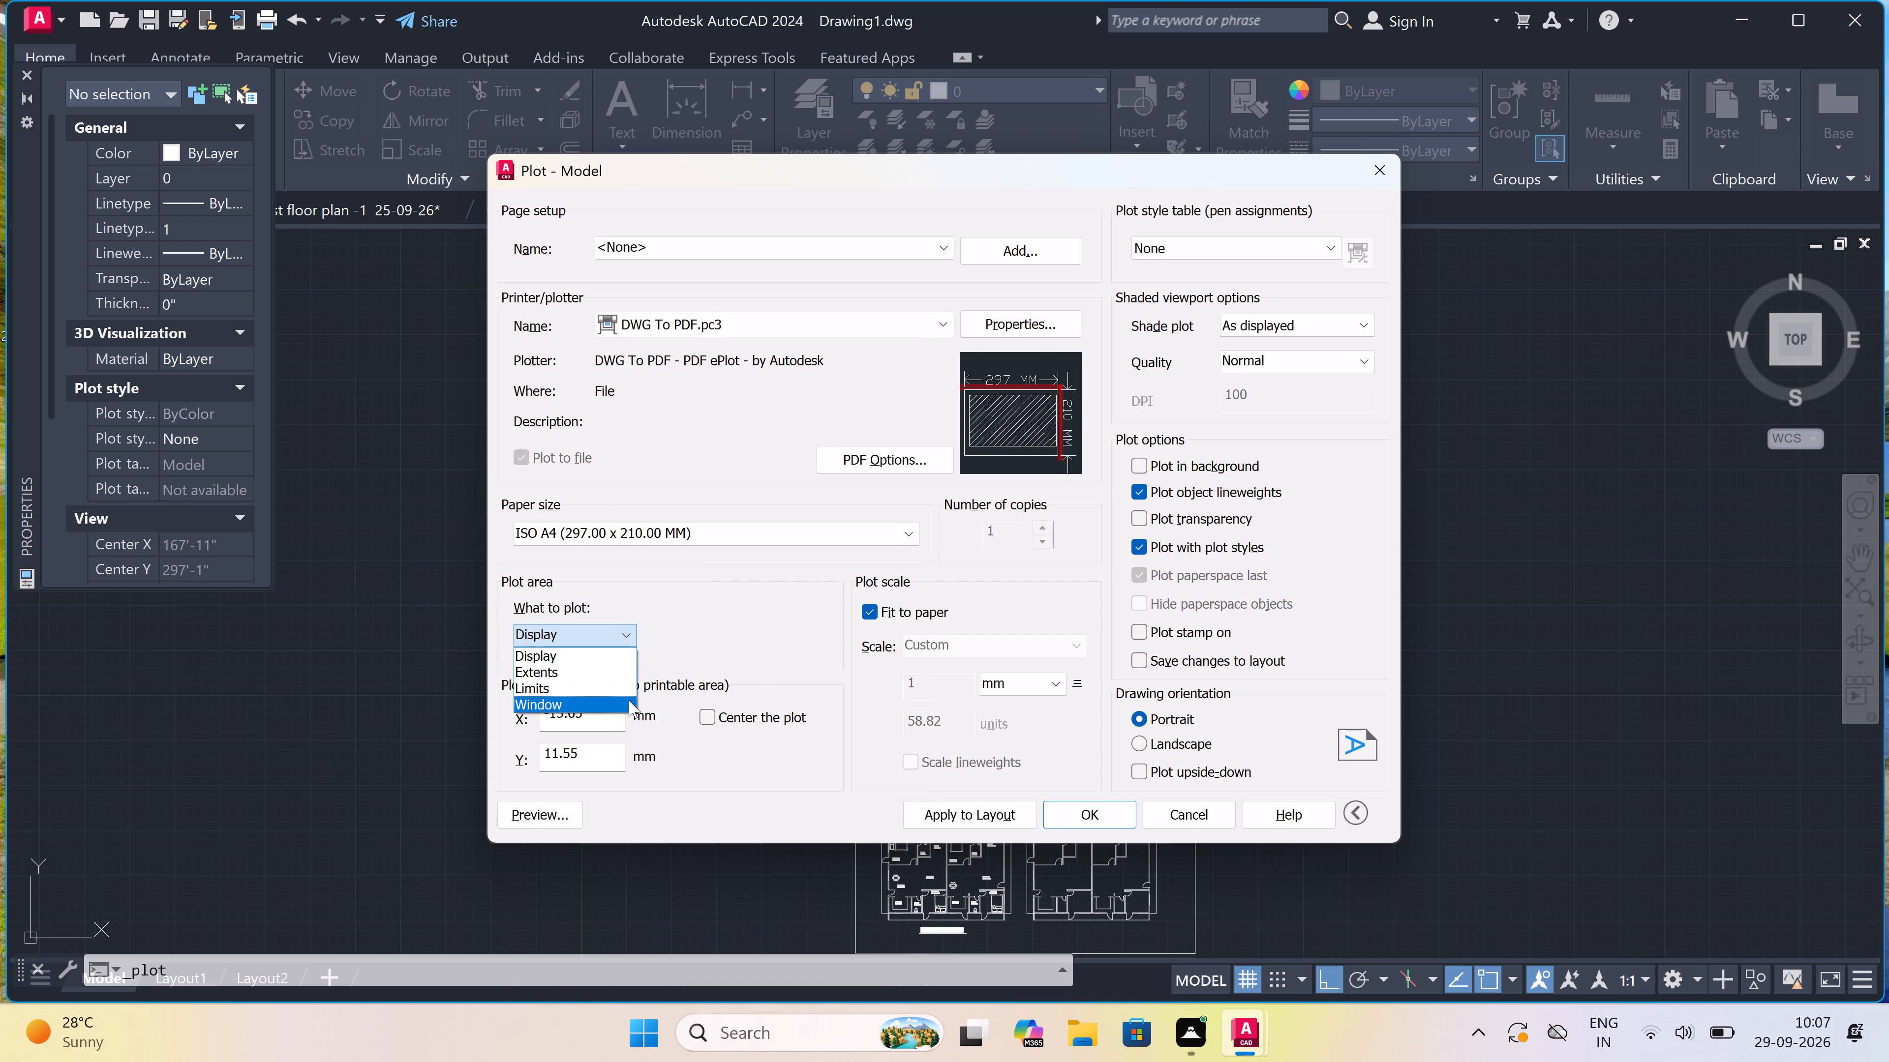
pyautogui.click(624, 700)
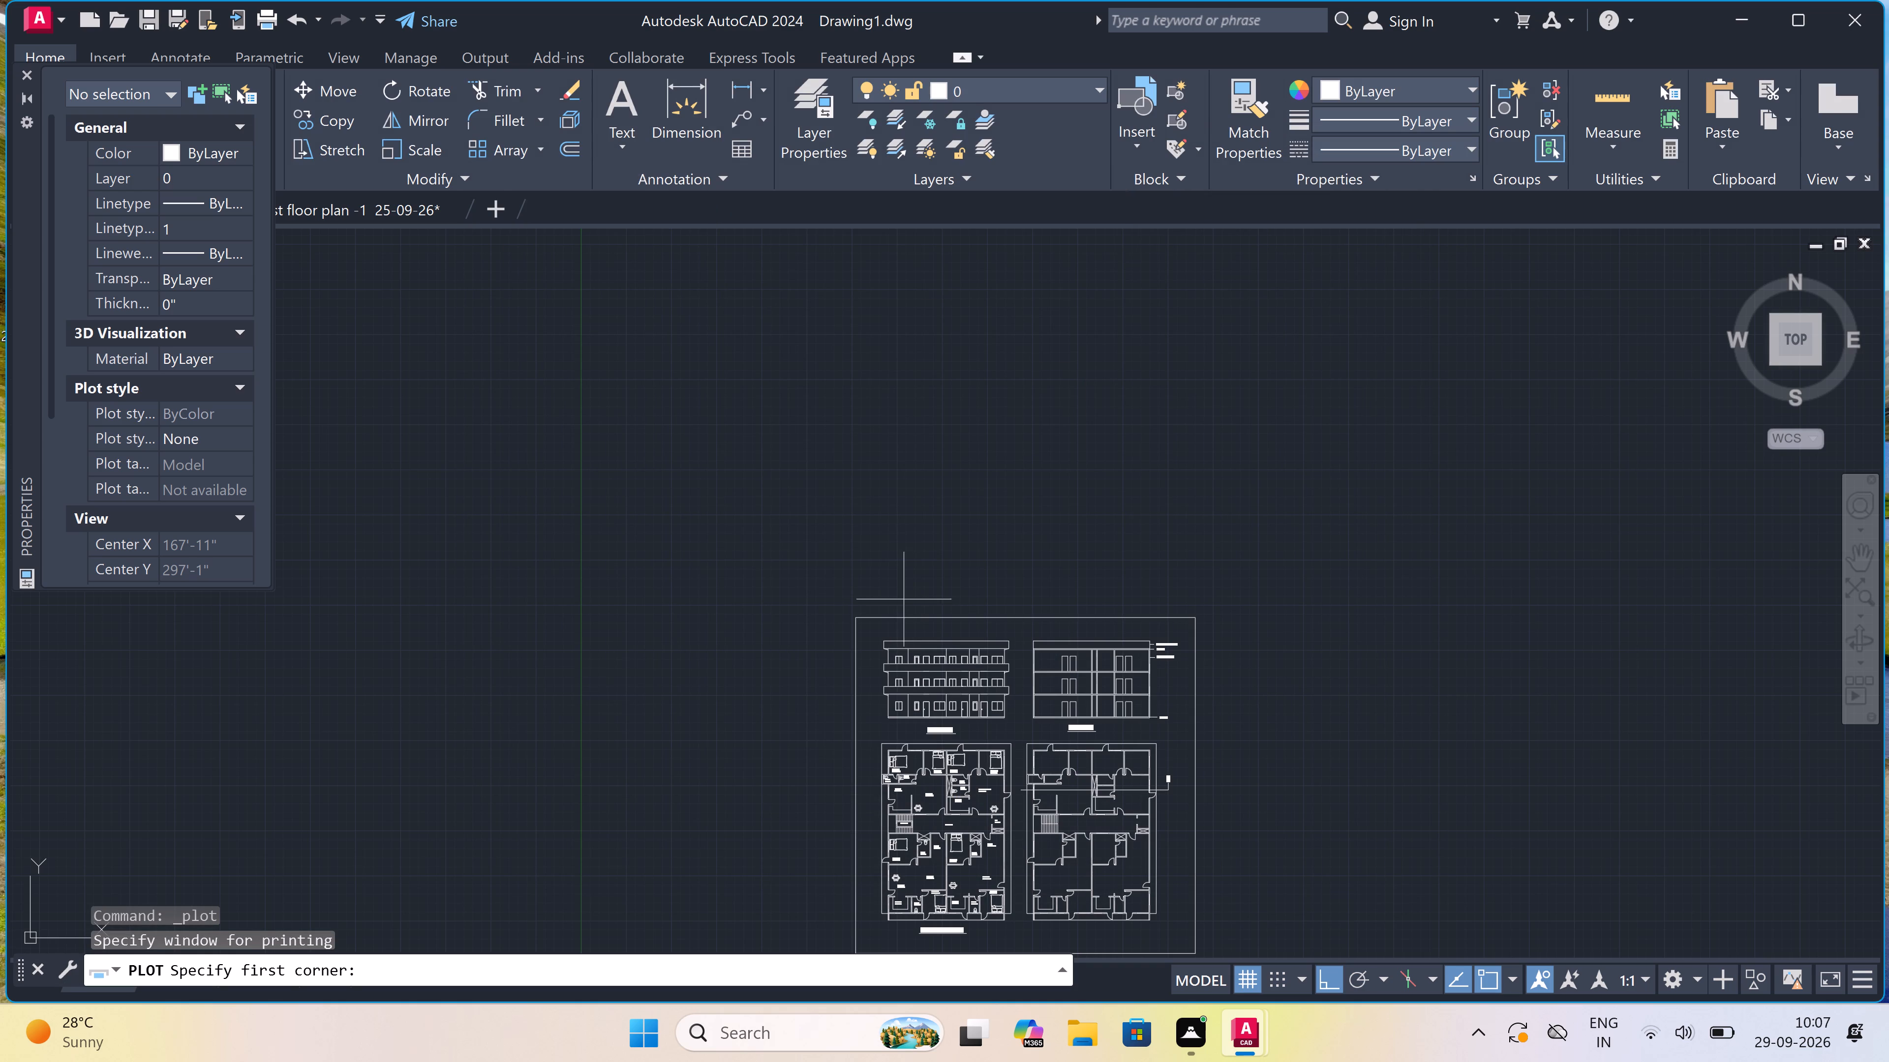
pyautogui.doubleClick(851, 615)
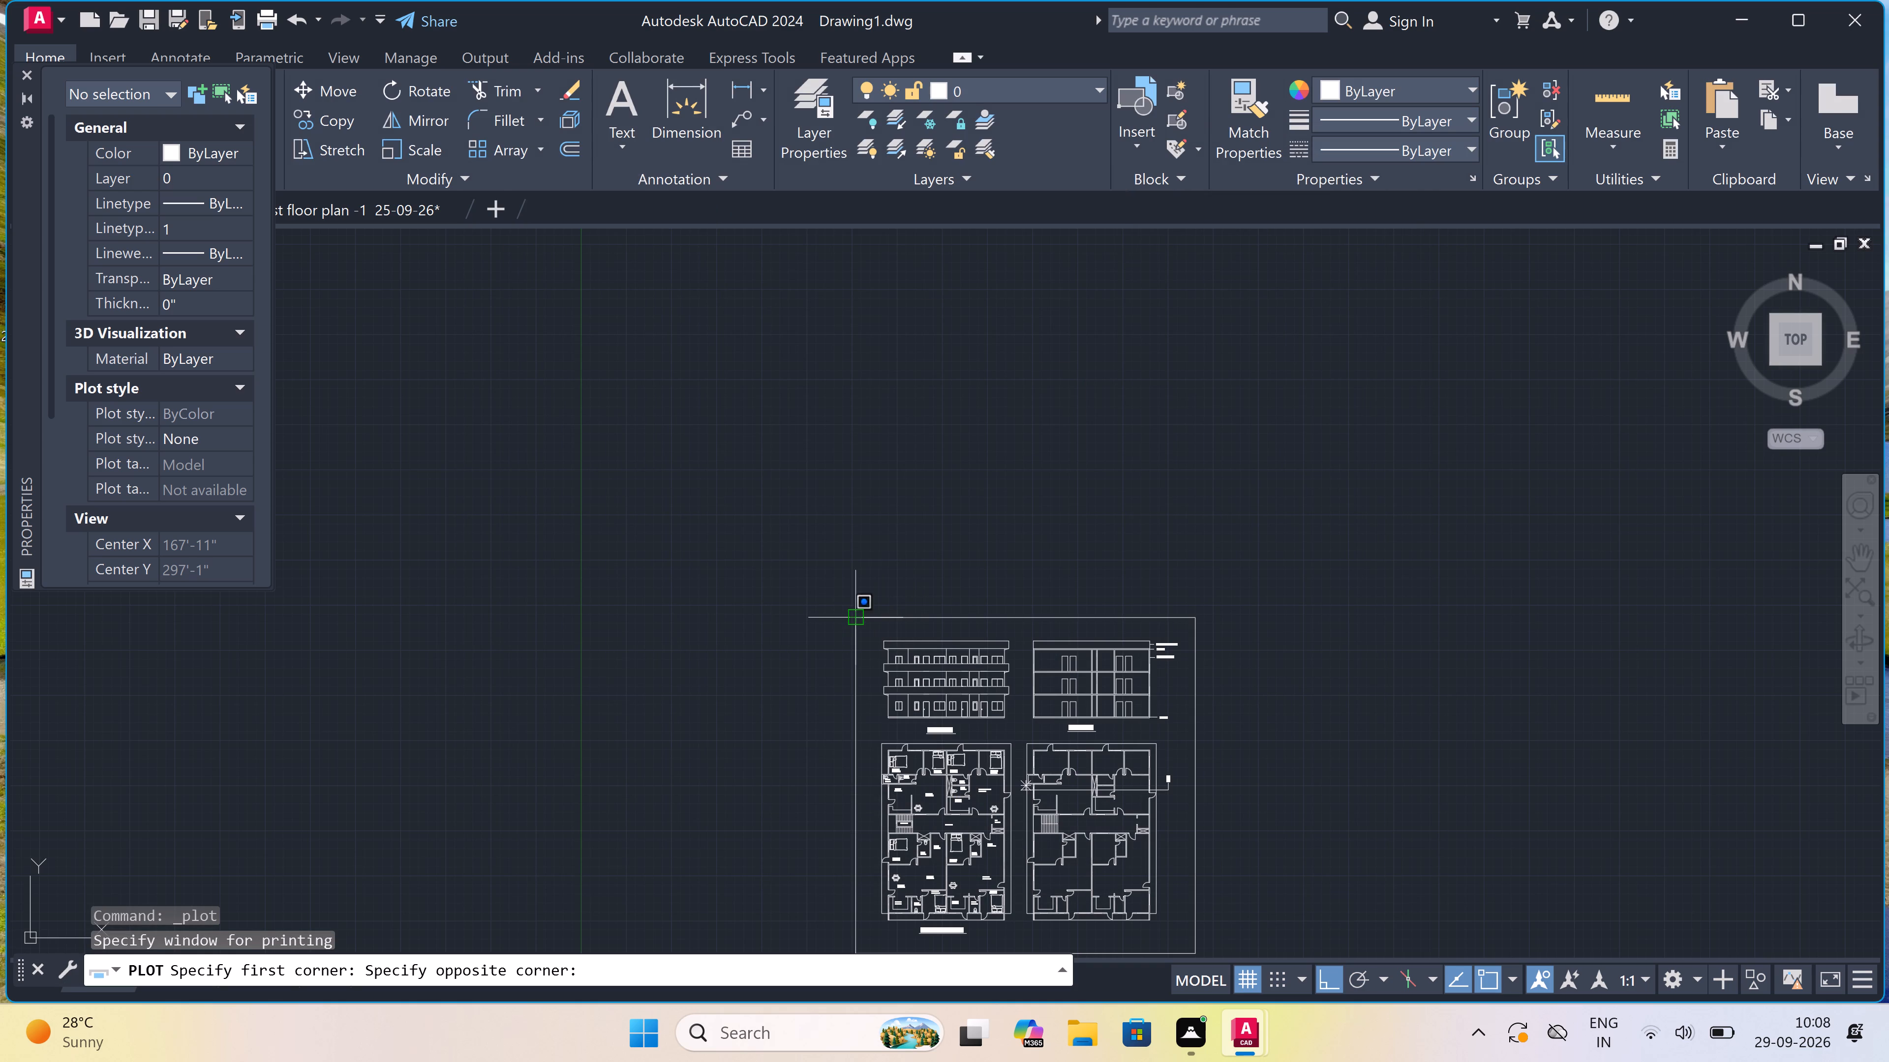
pyautogui.scroll(-2, 918, 705)
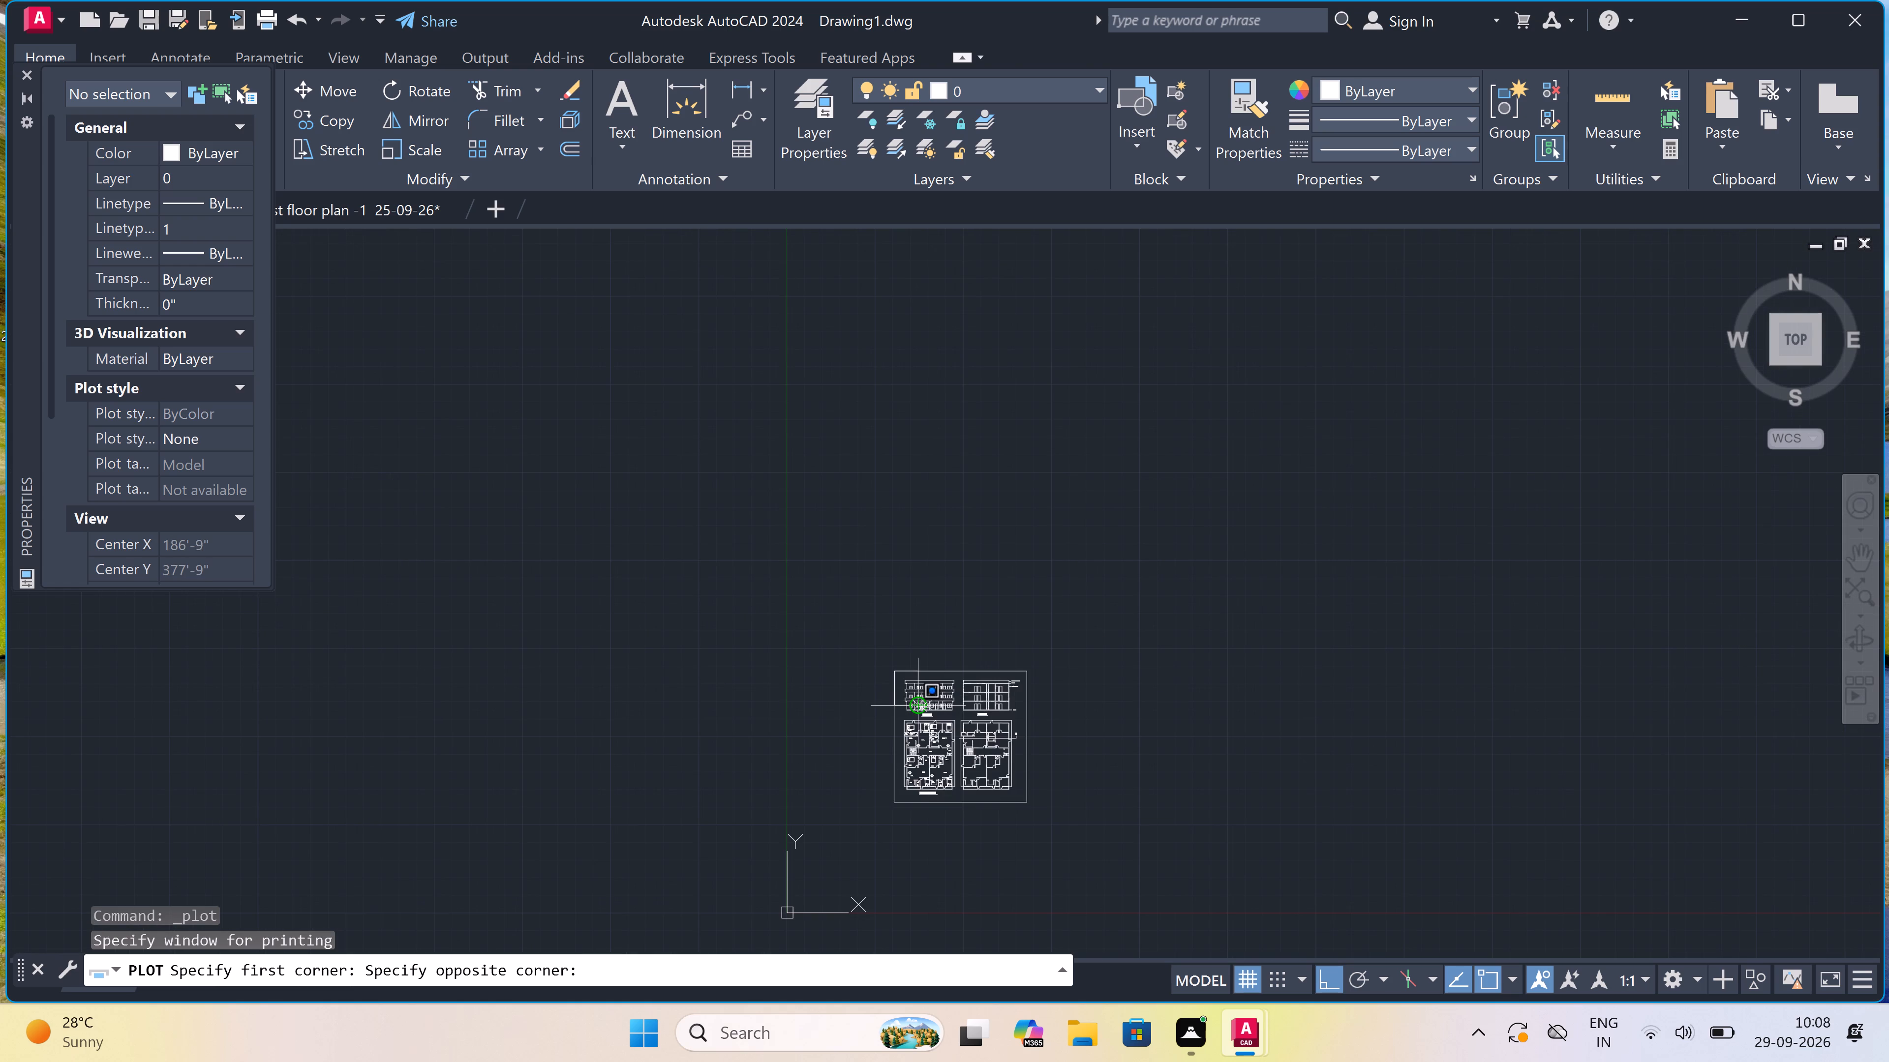
pyautogui.scroll(1, 918, 705)
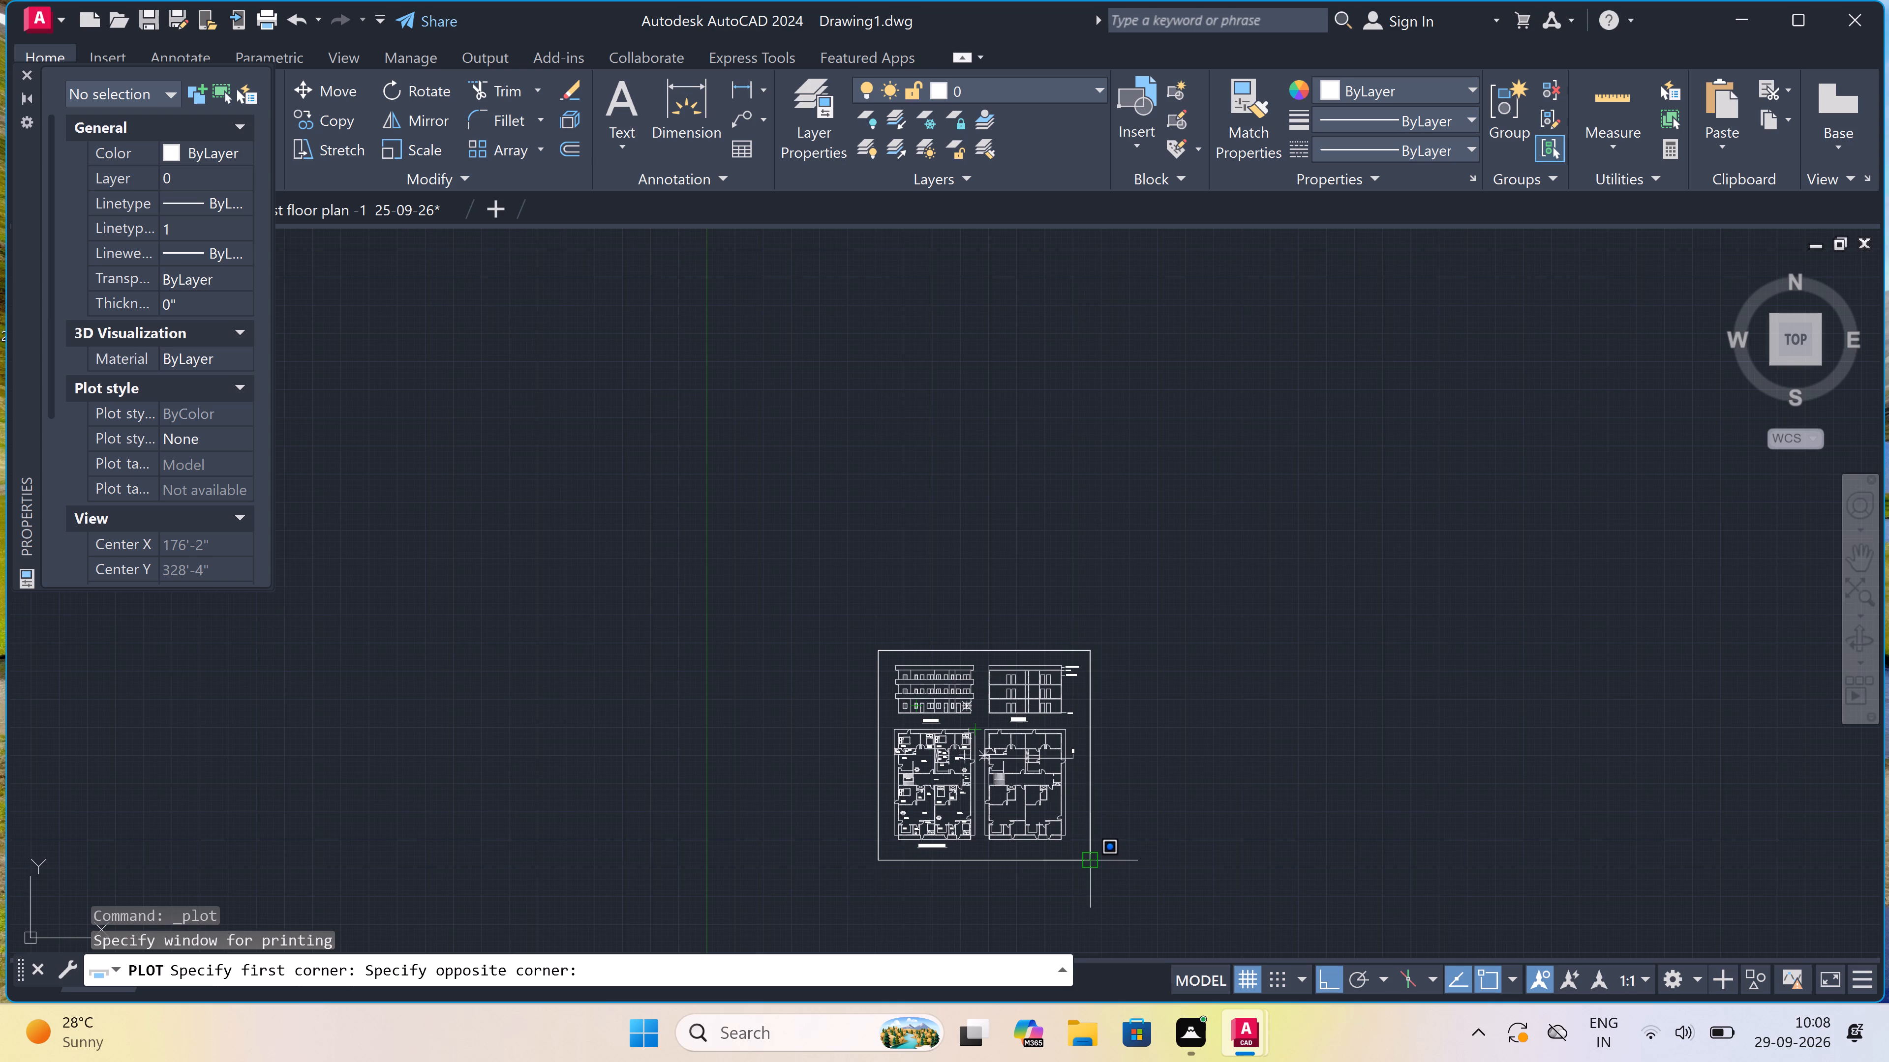
pyautogui.click(1091, 865)
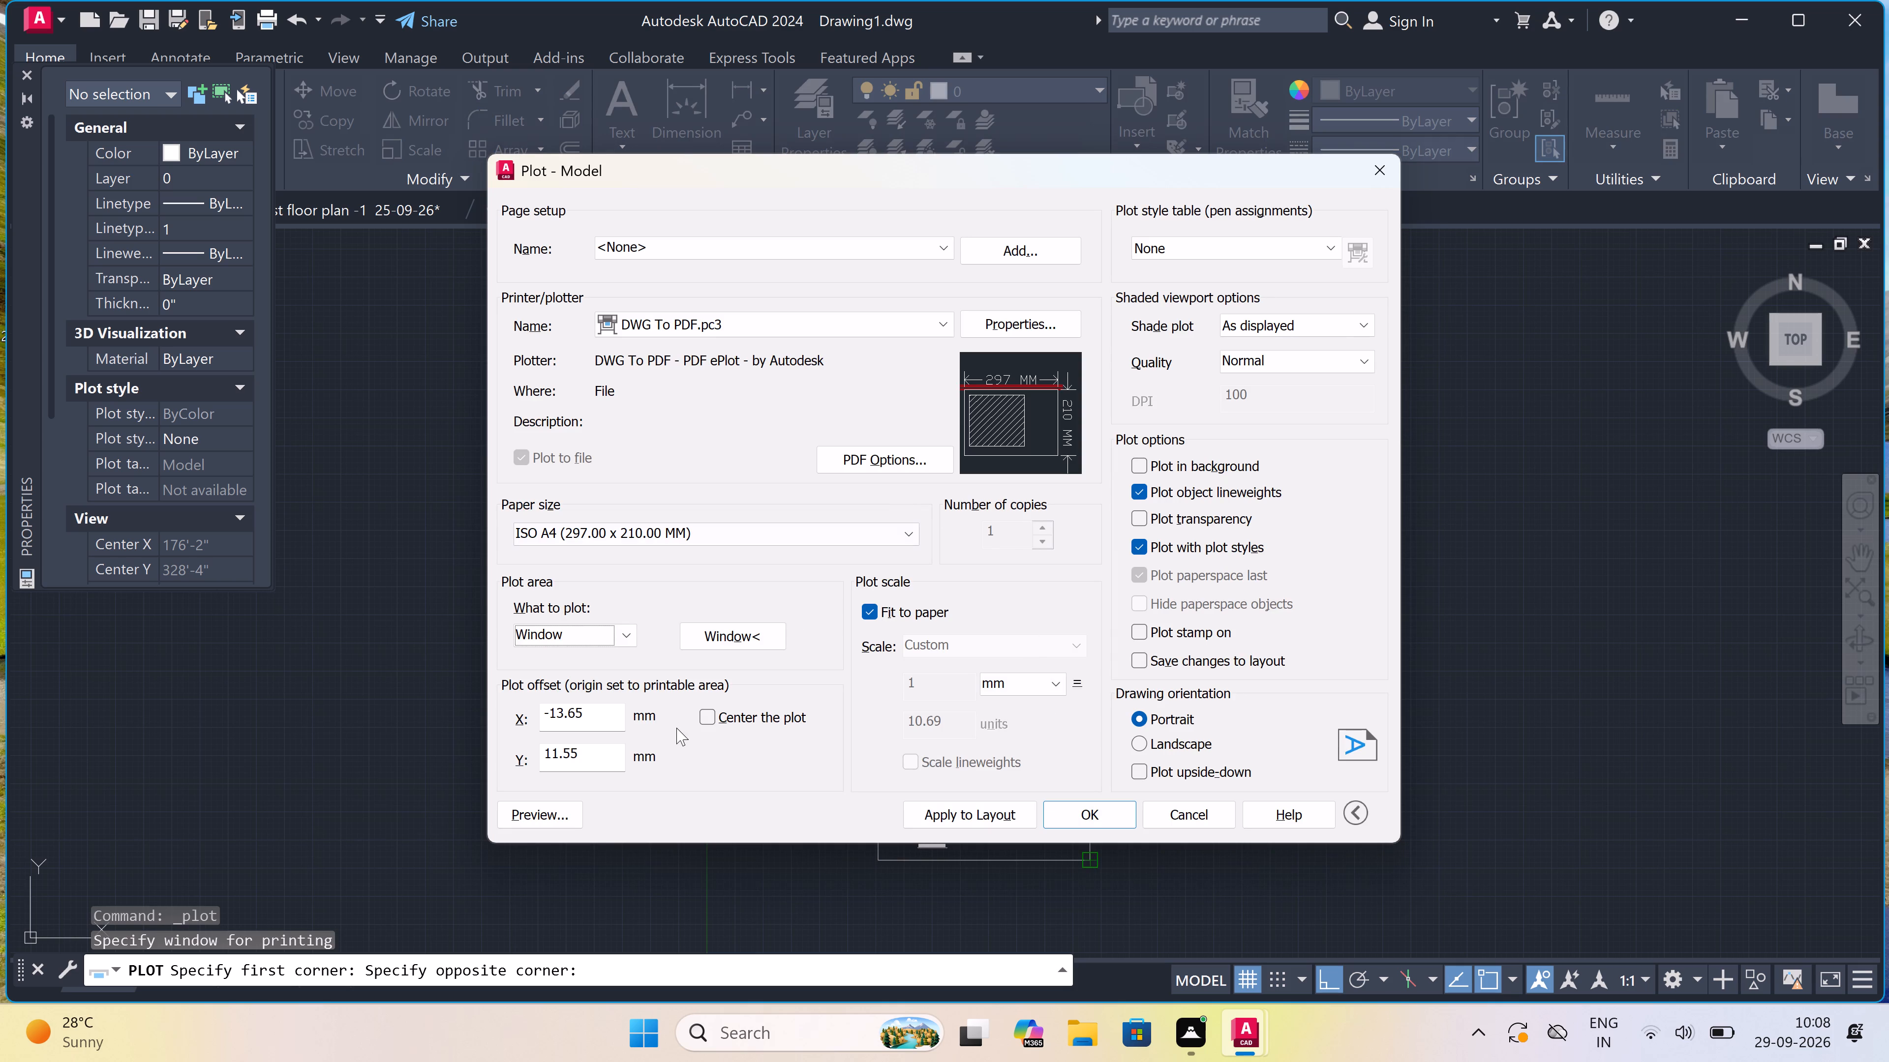
pyautogui.click(709, 719)
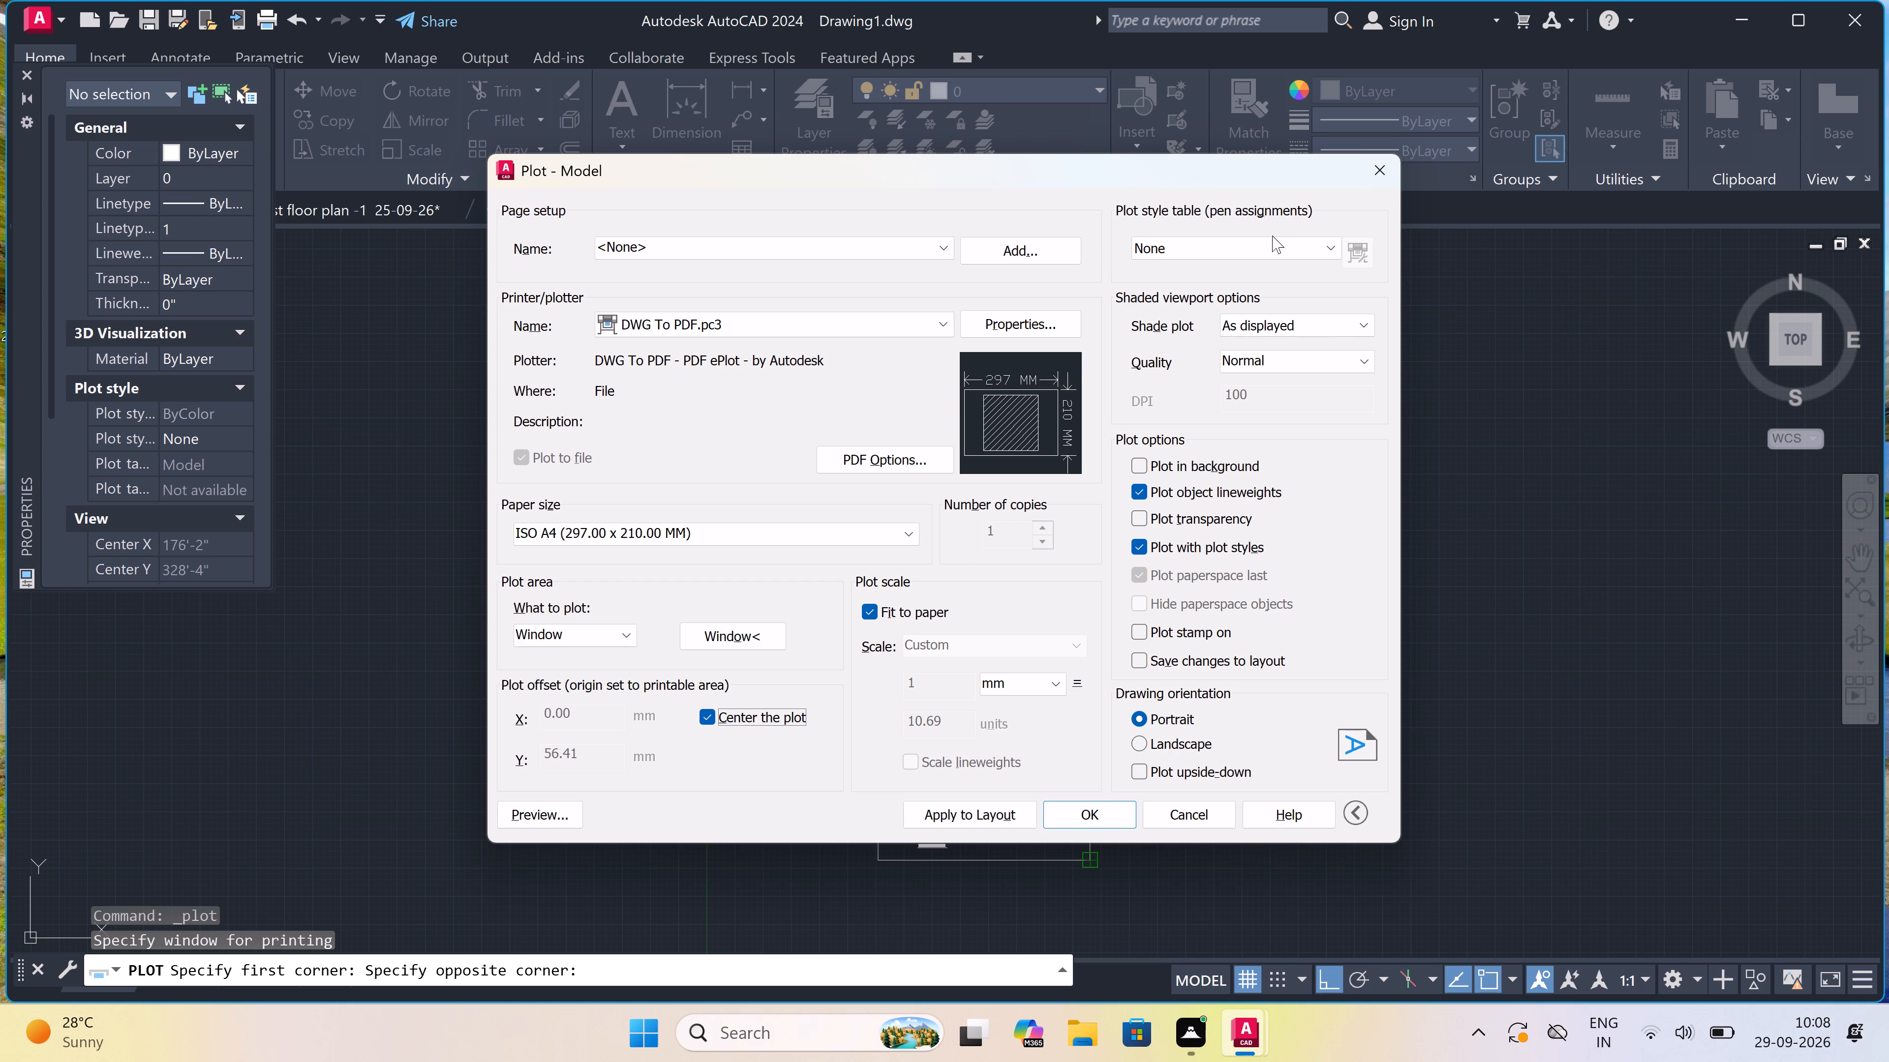
# Assign the acad.ctb plot style table to all layouts and apply the plot settings to the layout.
pyautogui.click(1266, 250)
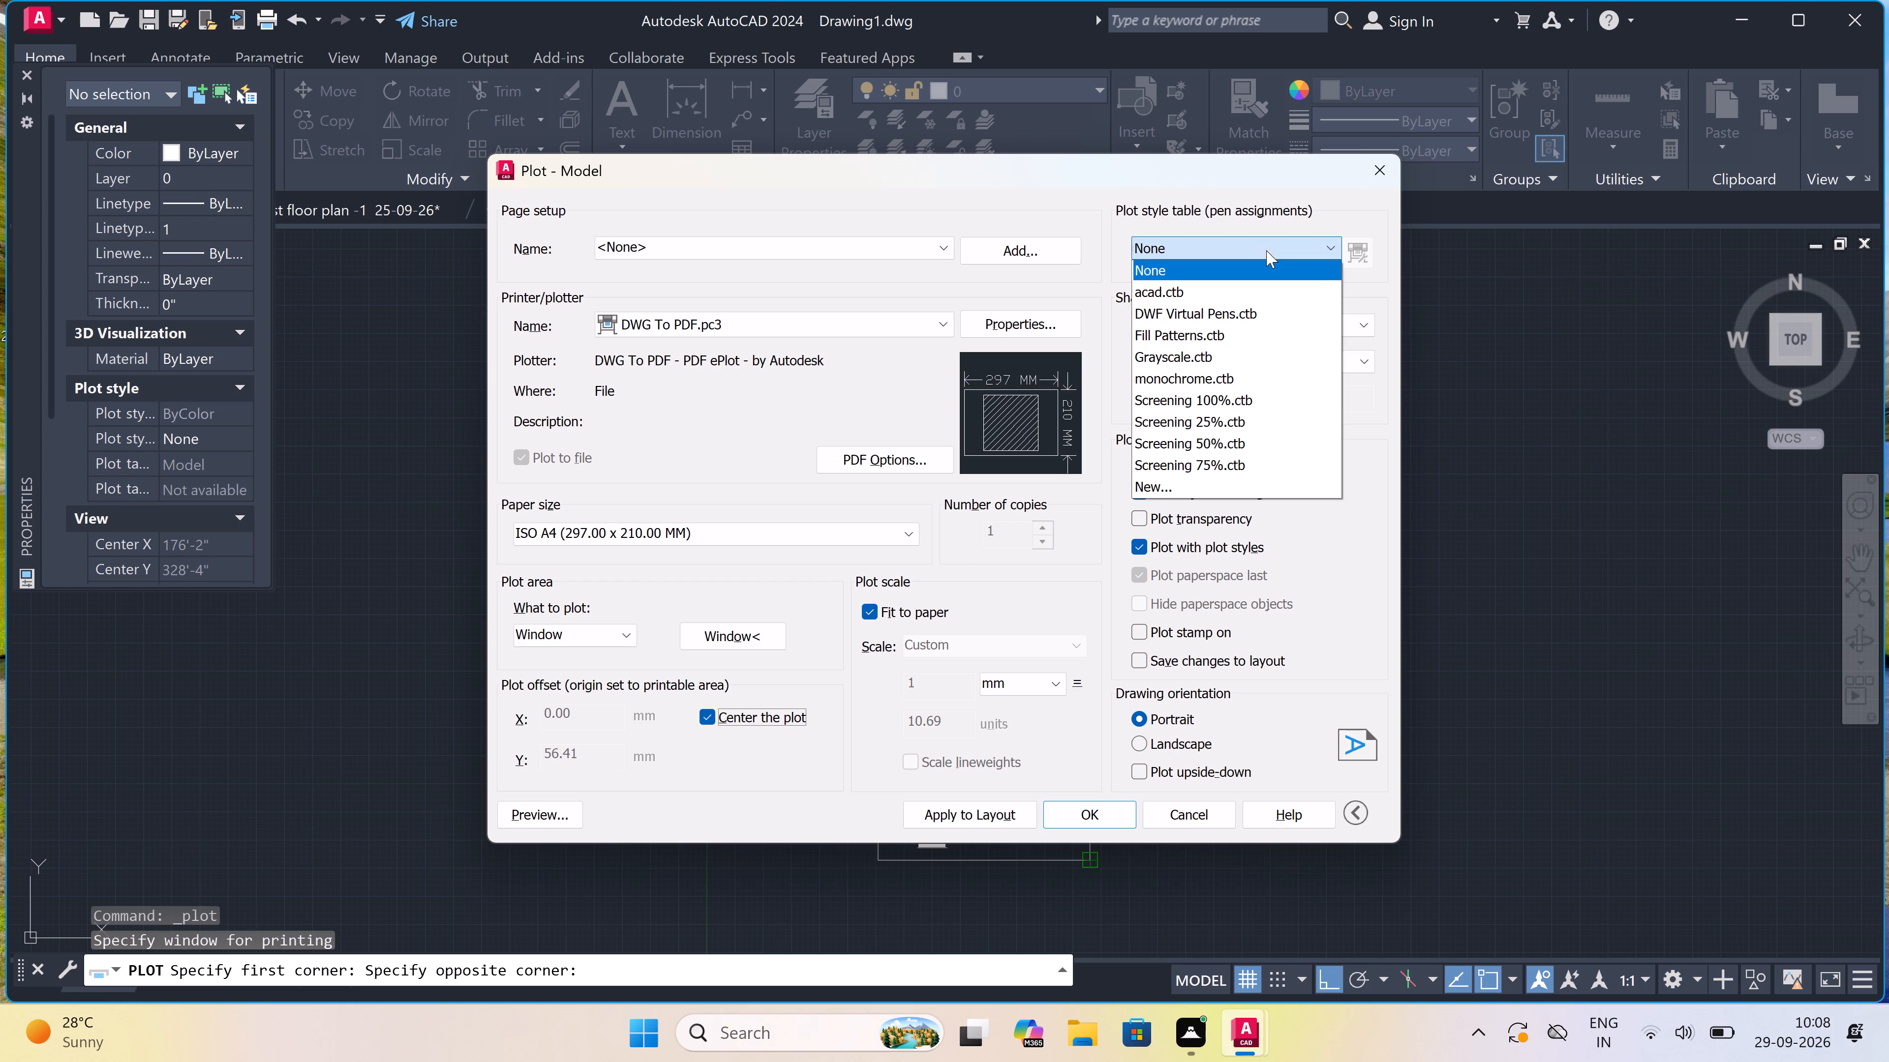
pyautogui.click(1202, 291)
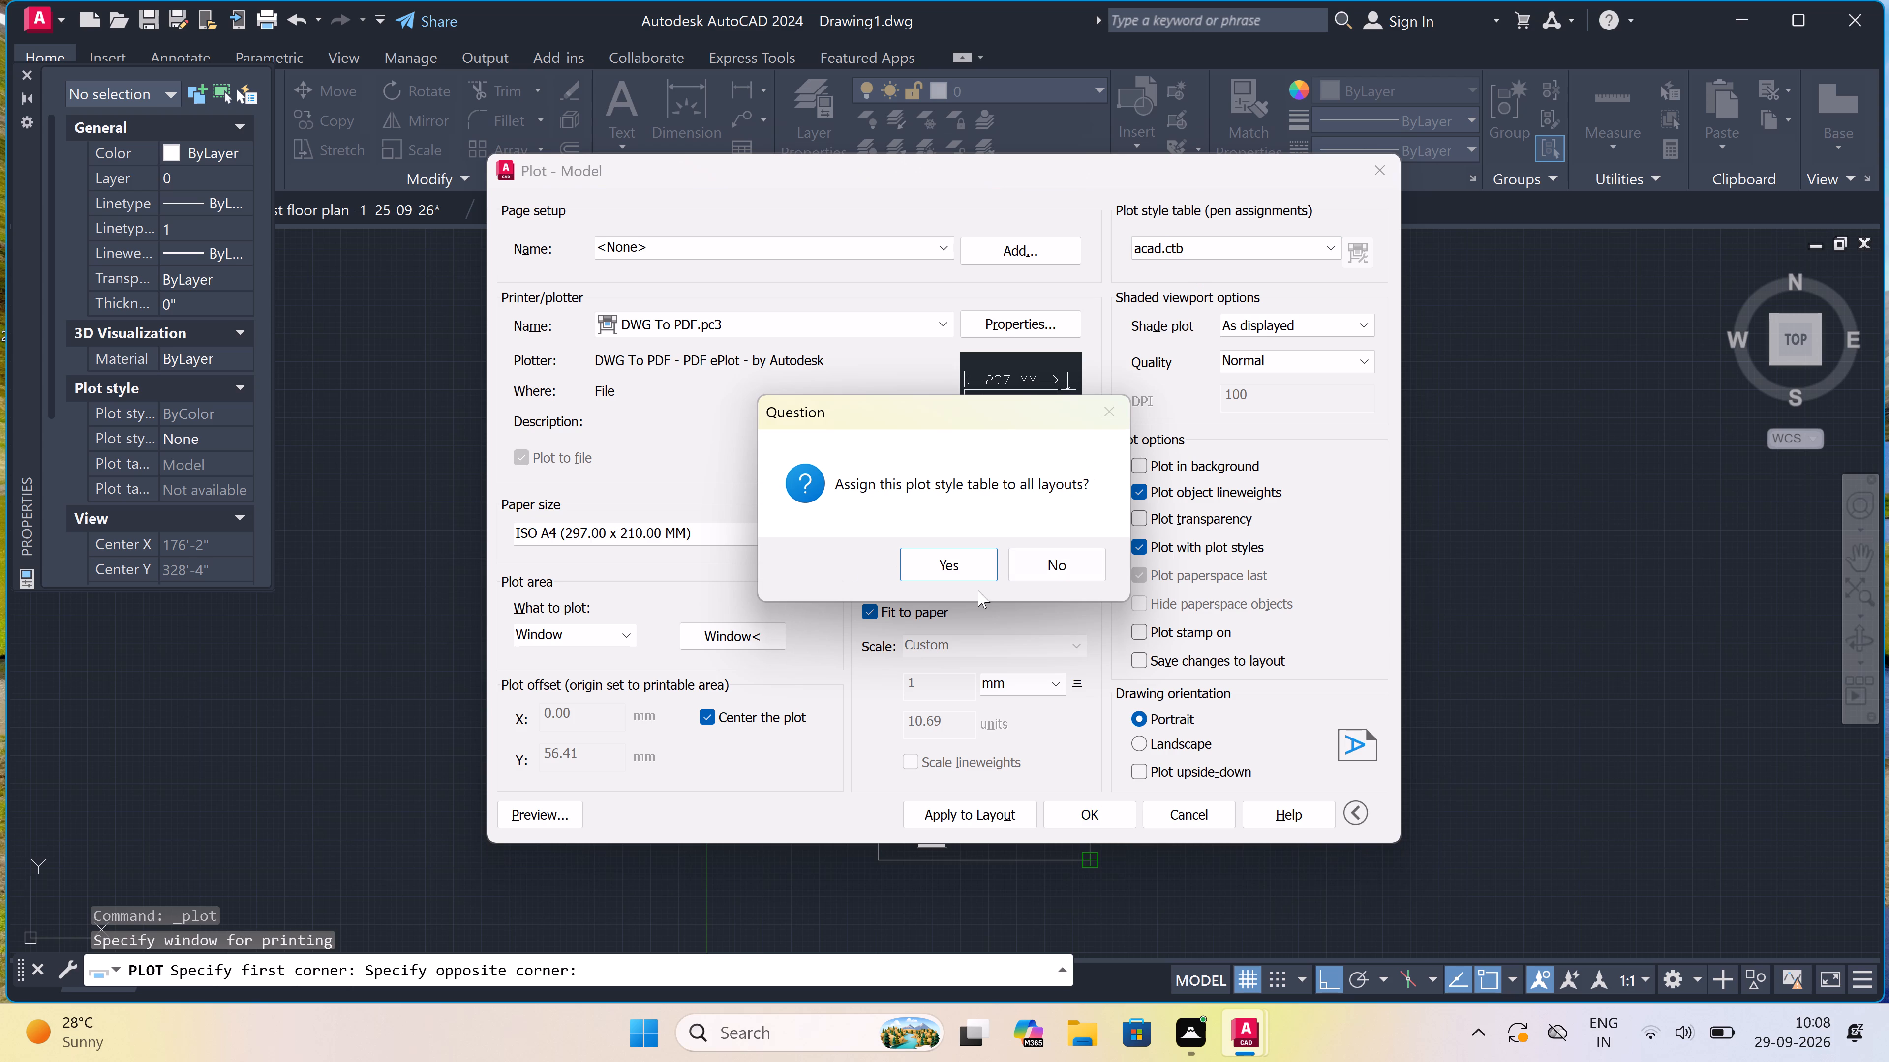
pyautogui.click(967, 578)
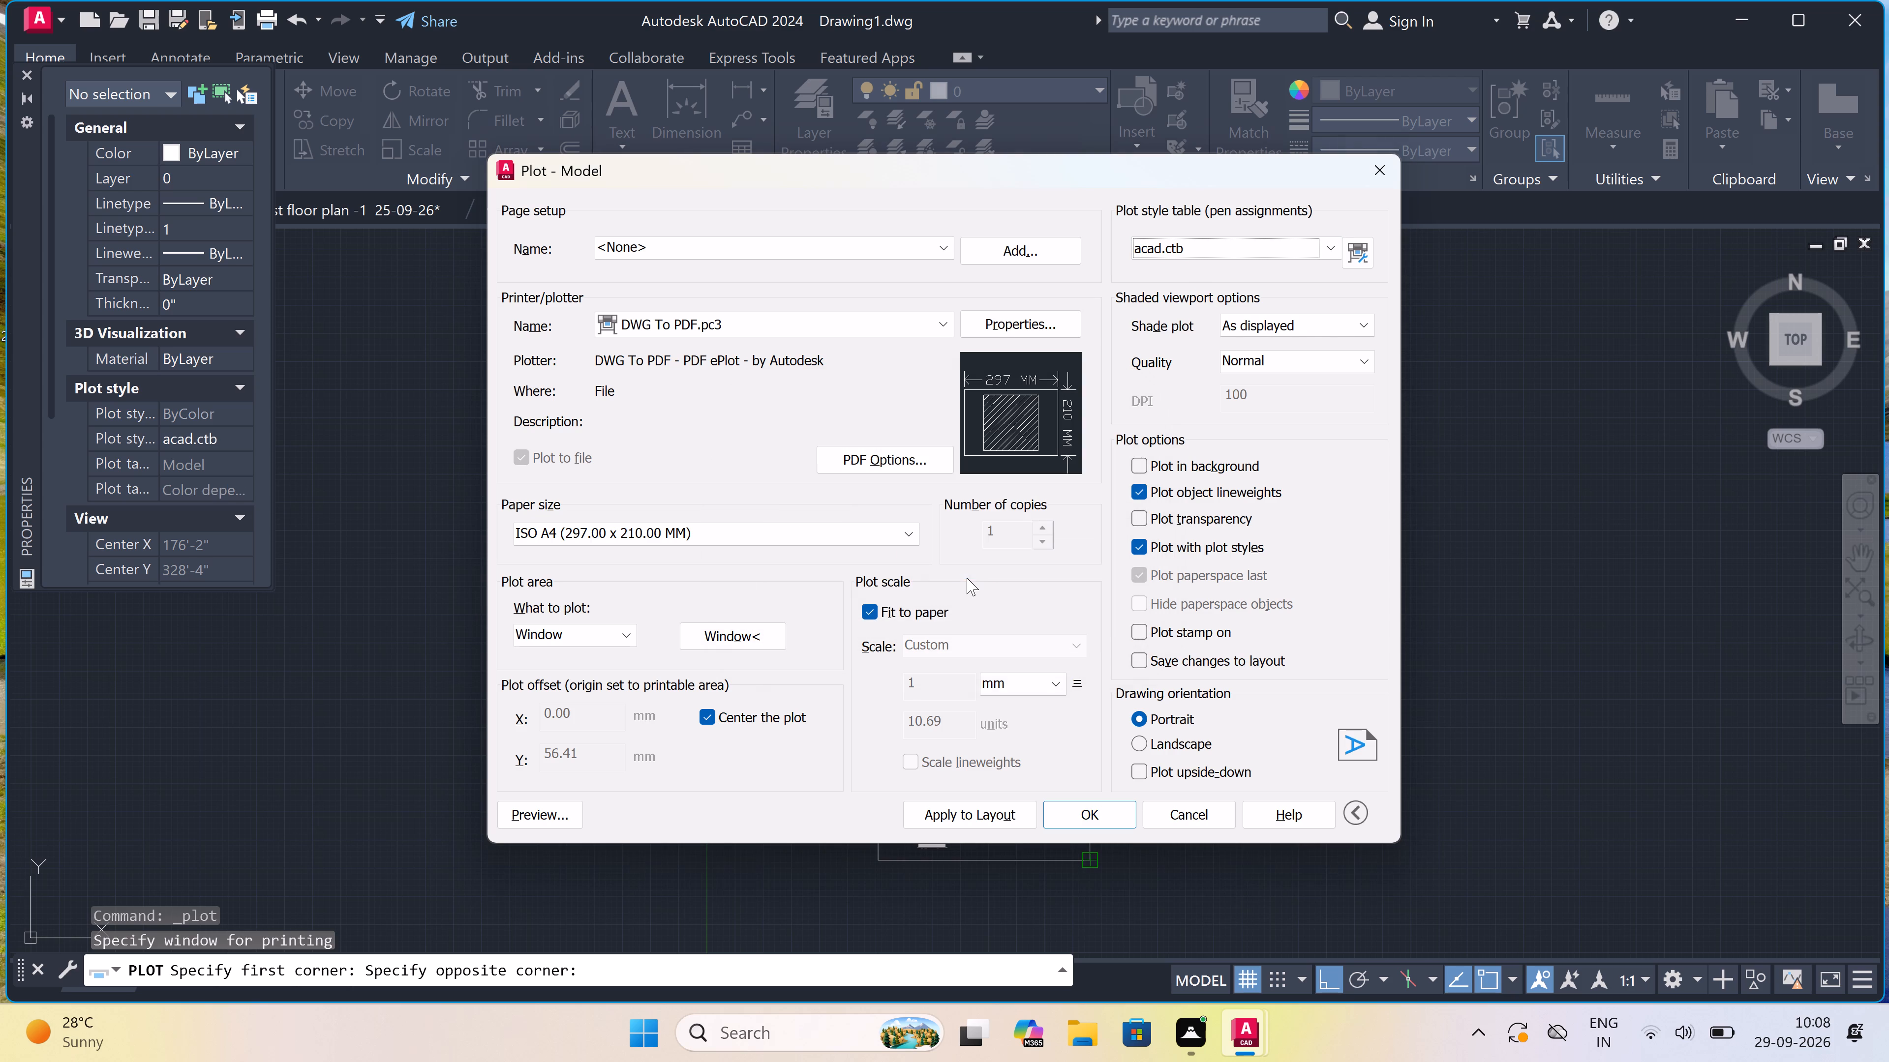
pyautogui.click(999, 813)
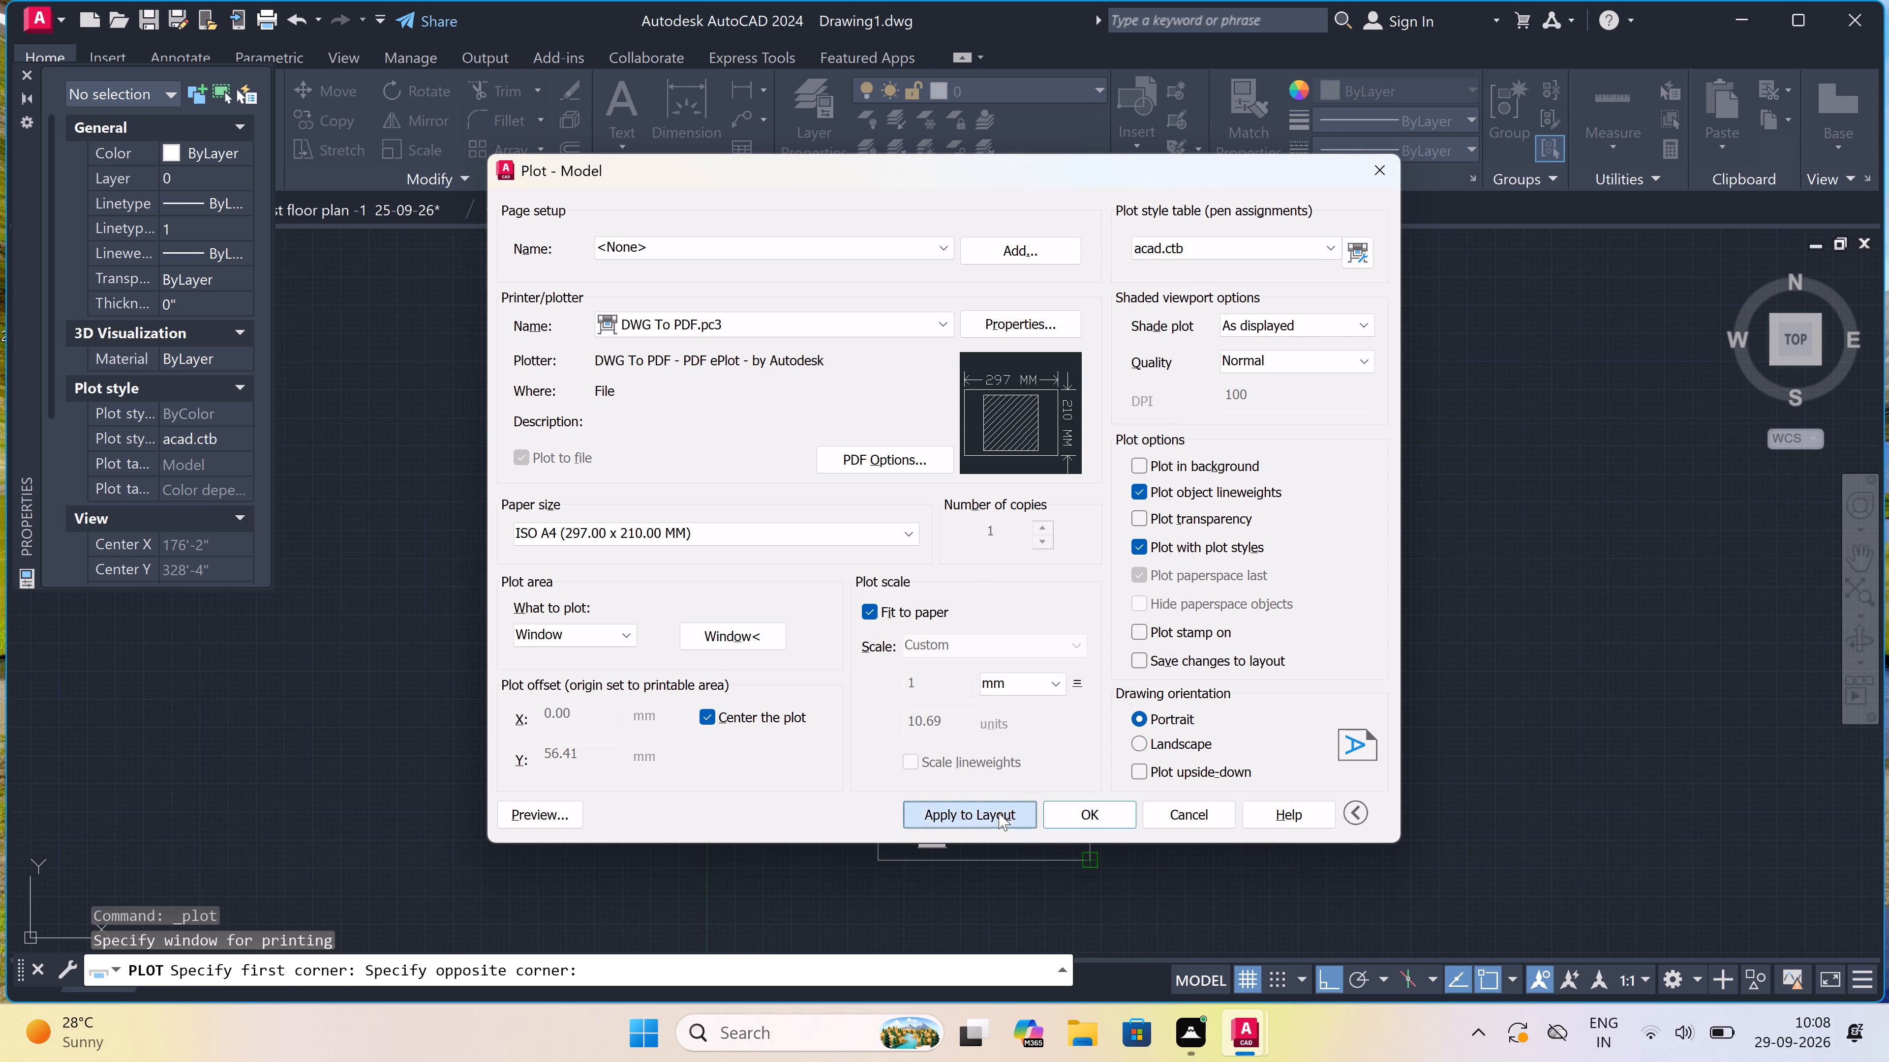
# Plot to a PDF named "FIRST FLOOR PLAN -1 29-09-26" in Documents, and close the PDF in the browser.
pyautogui.click(1093, 817)
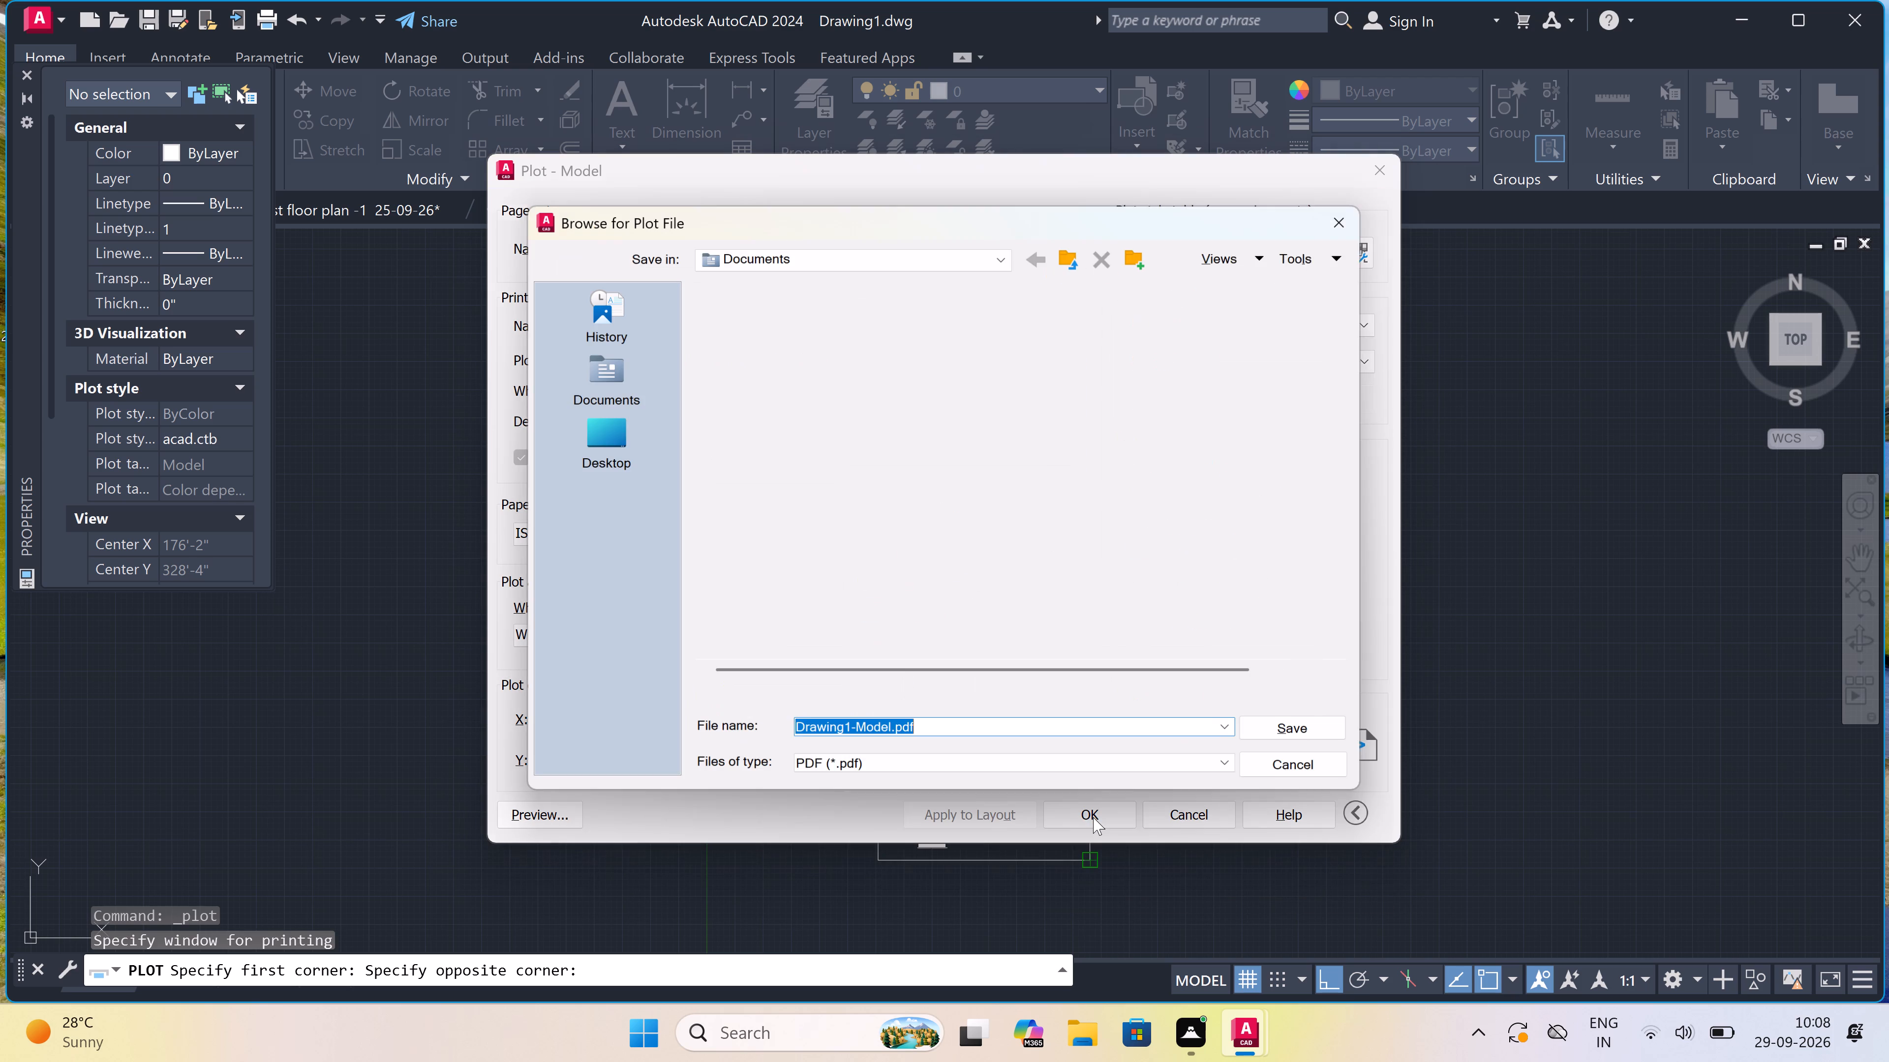
pyautogui.press('BackSpace')
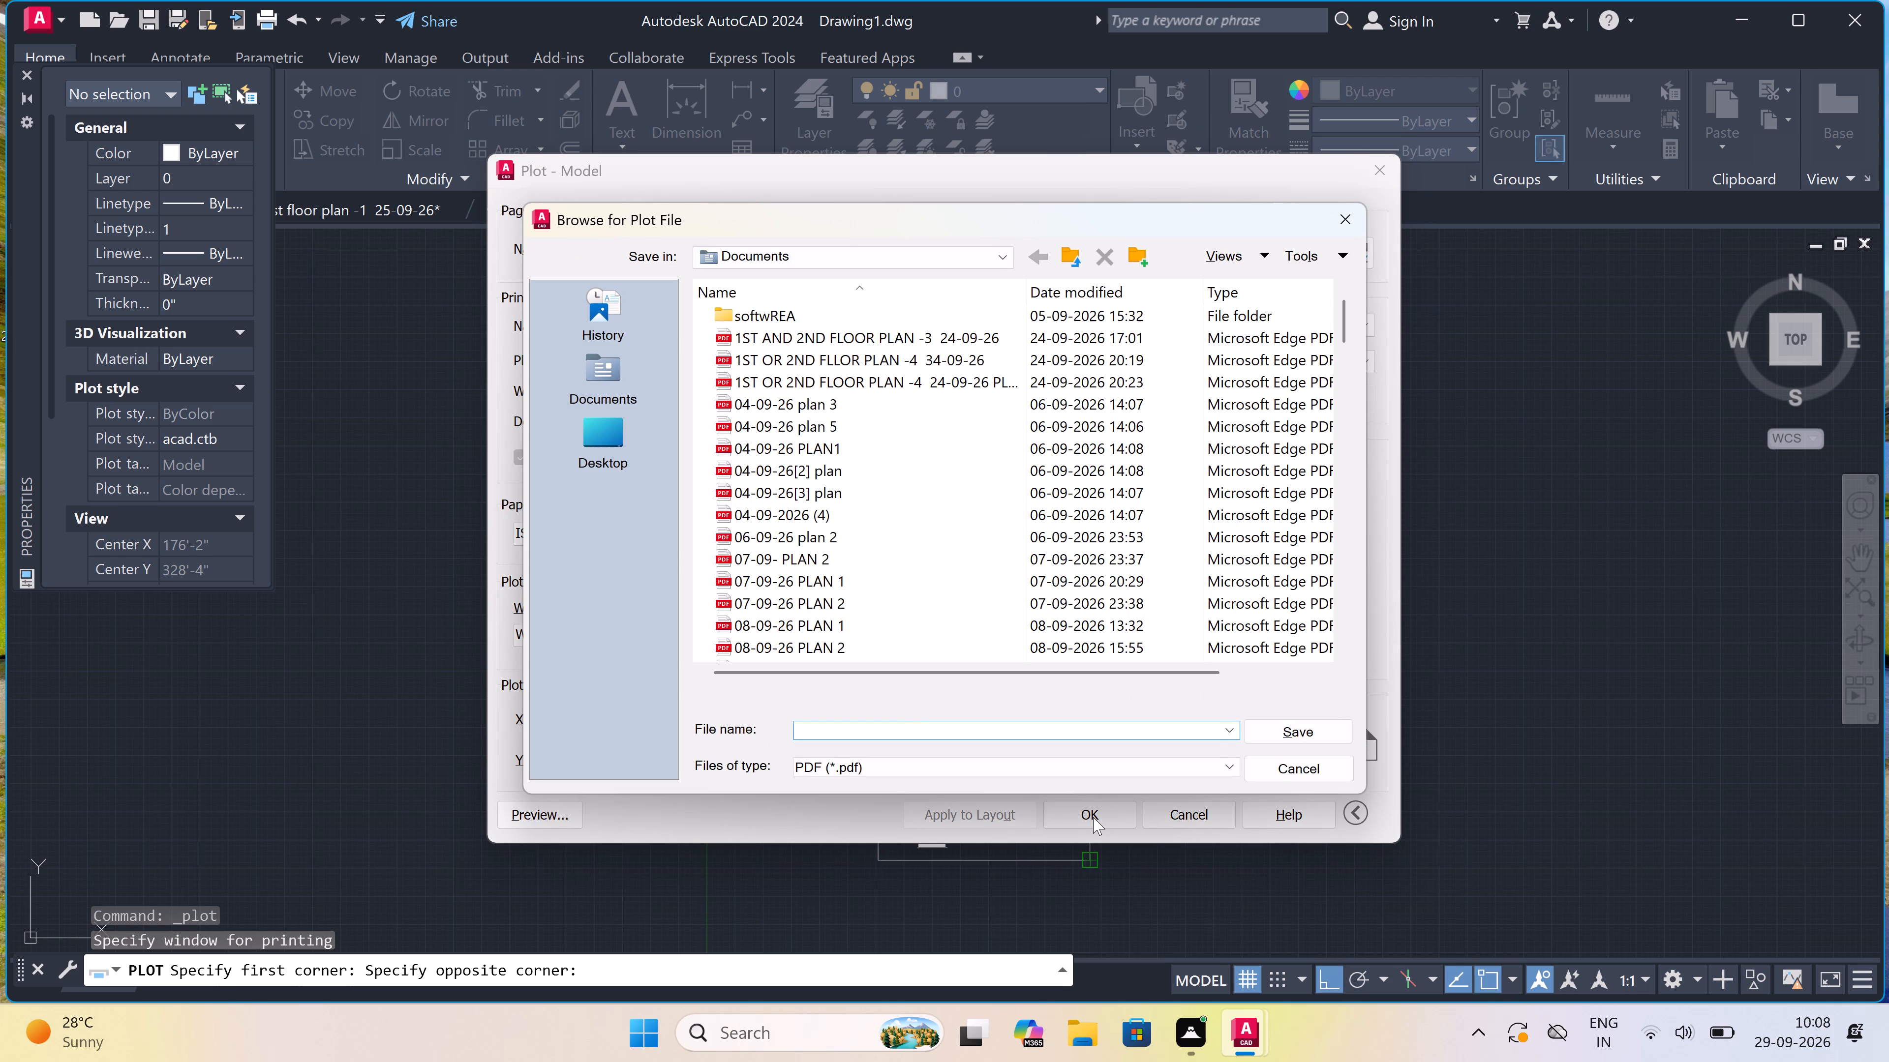
pyautogui.write('FIRST FLOOR PLAN -1')
pyautogui.press('space')
pyautogui.press('space')
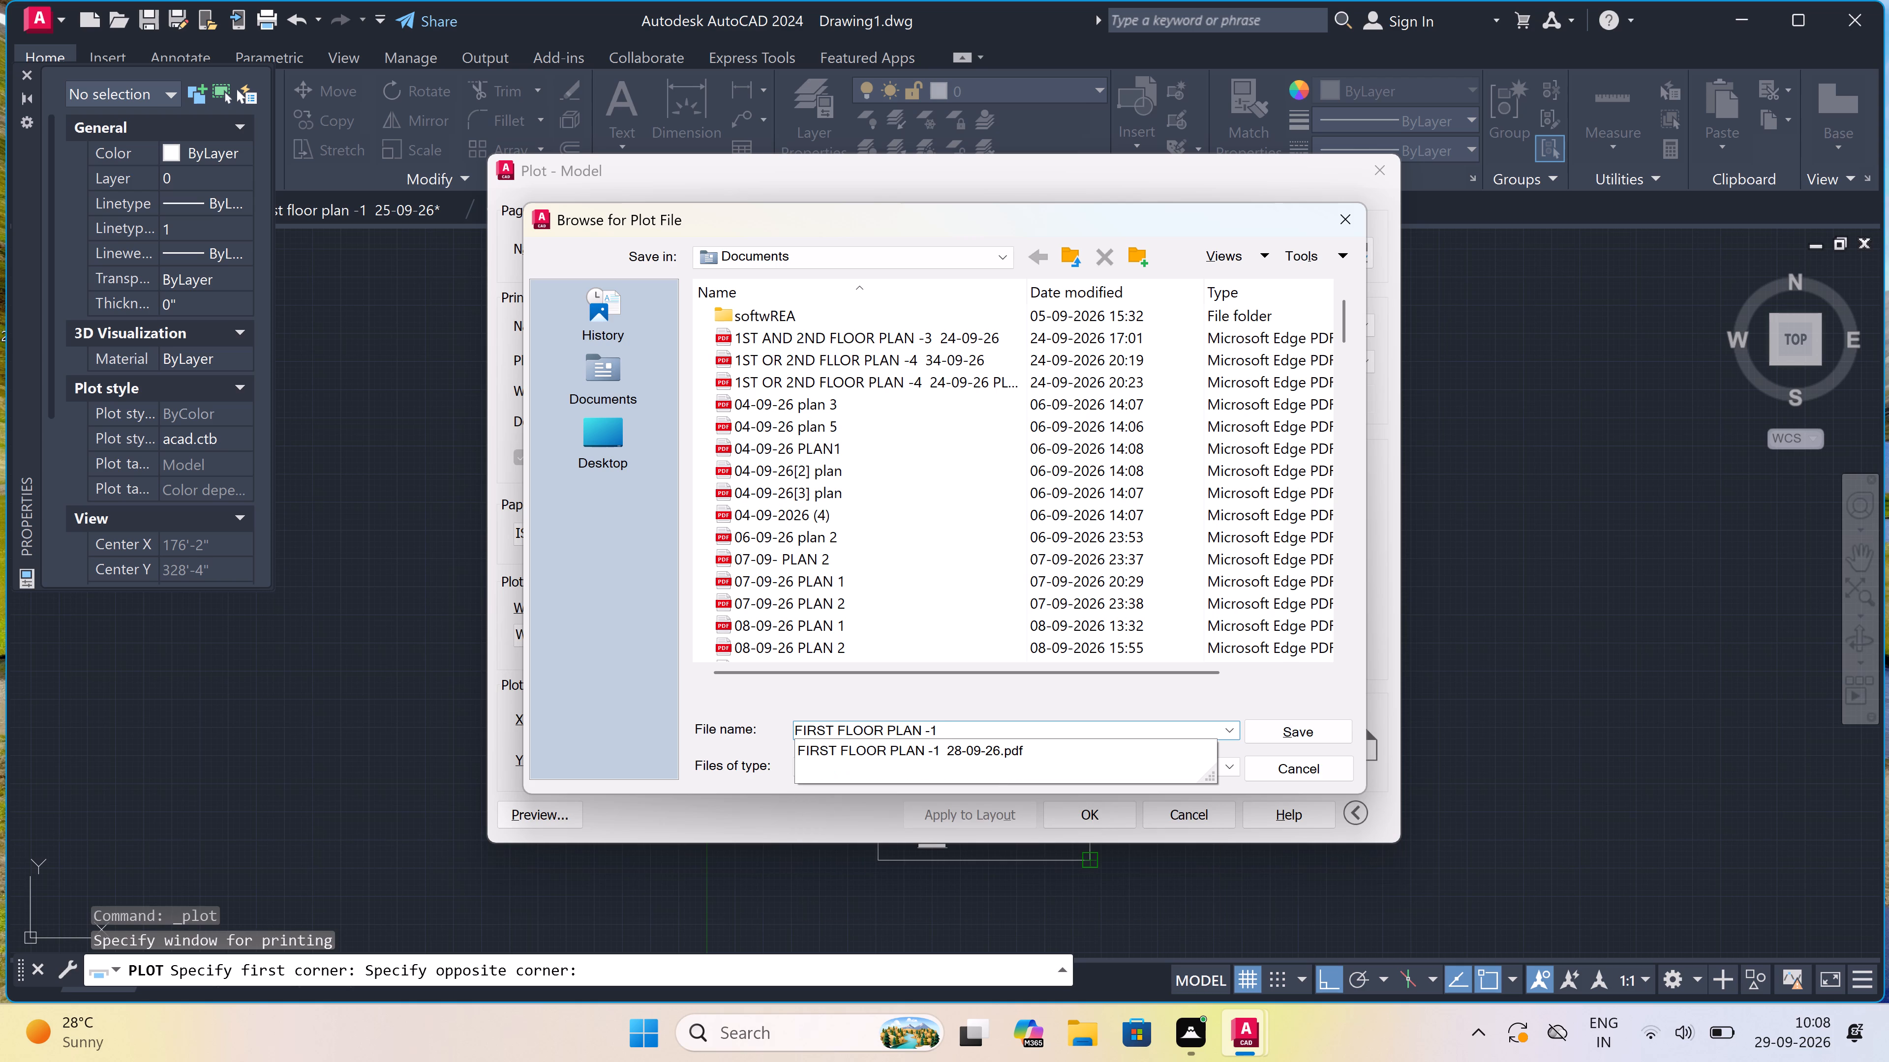
pyautogui.write('29-09-26')
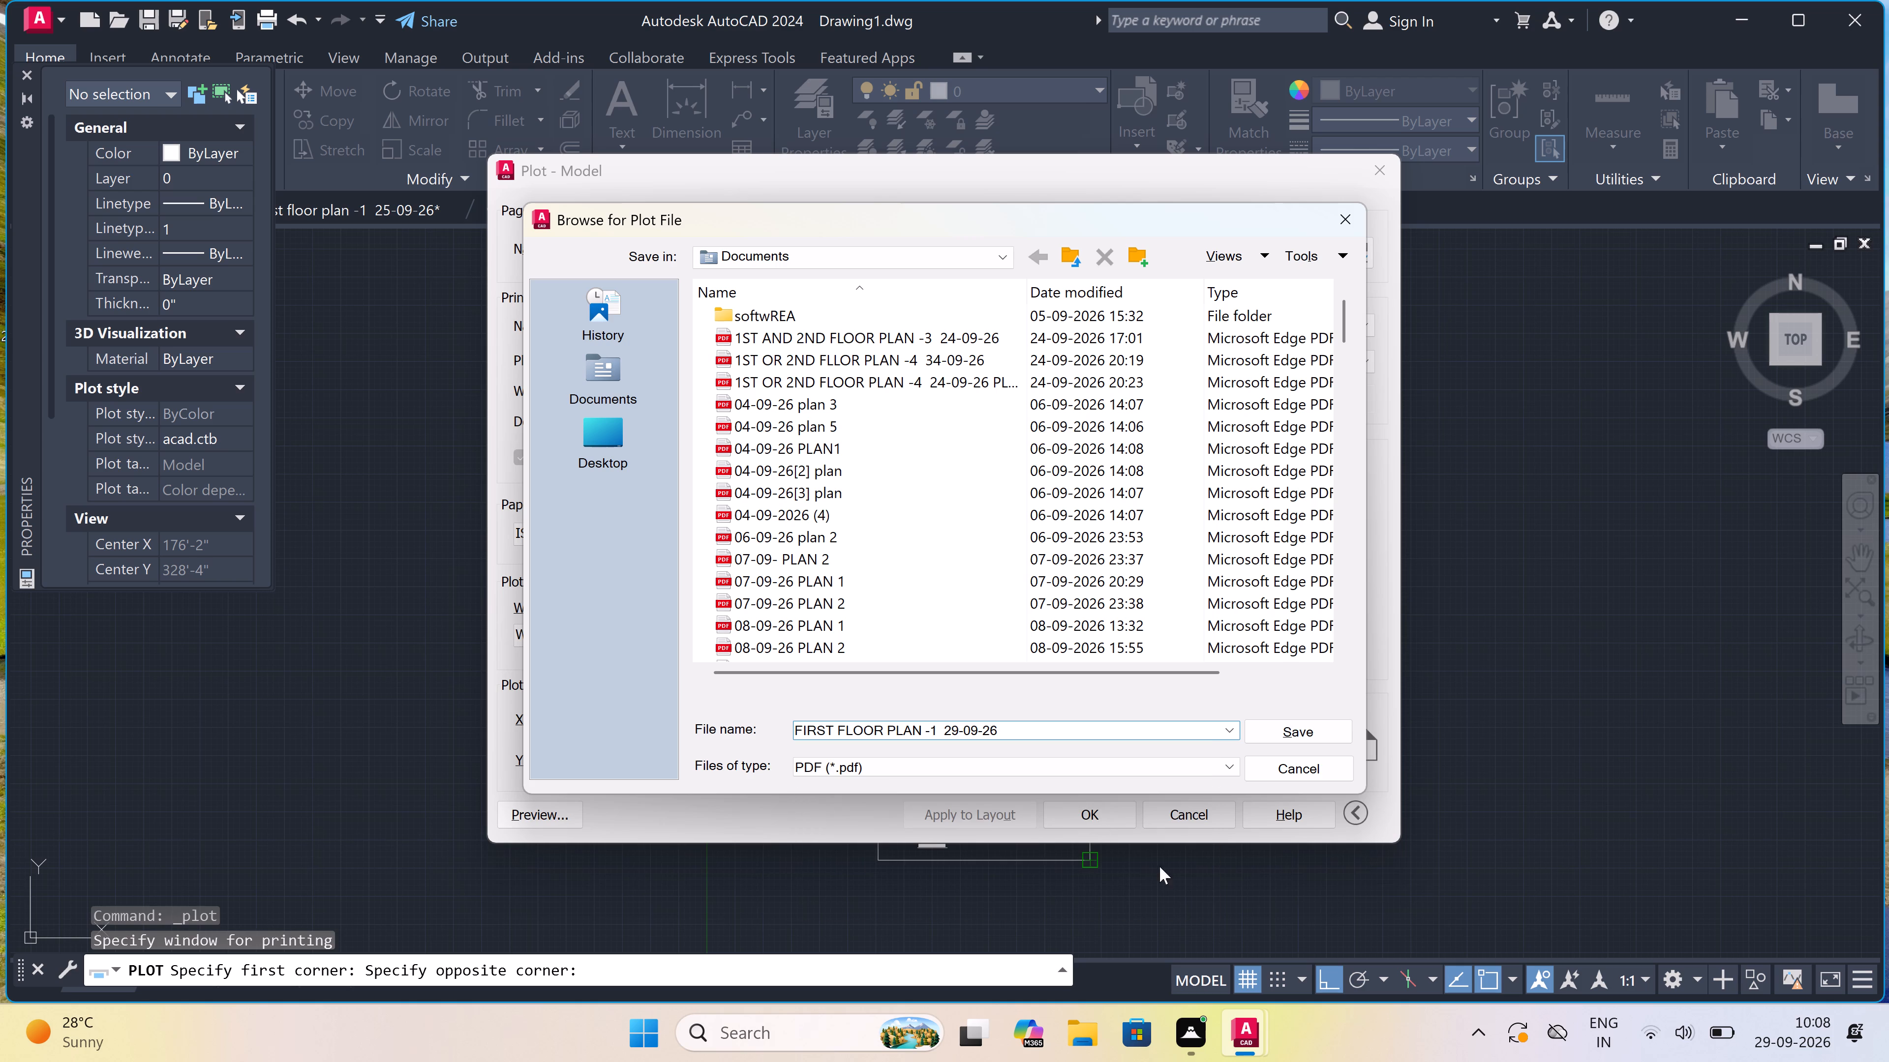
pyautogui.click(1264, 744)
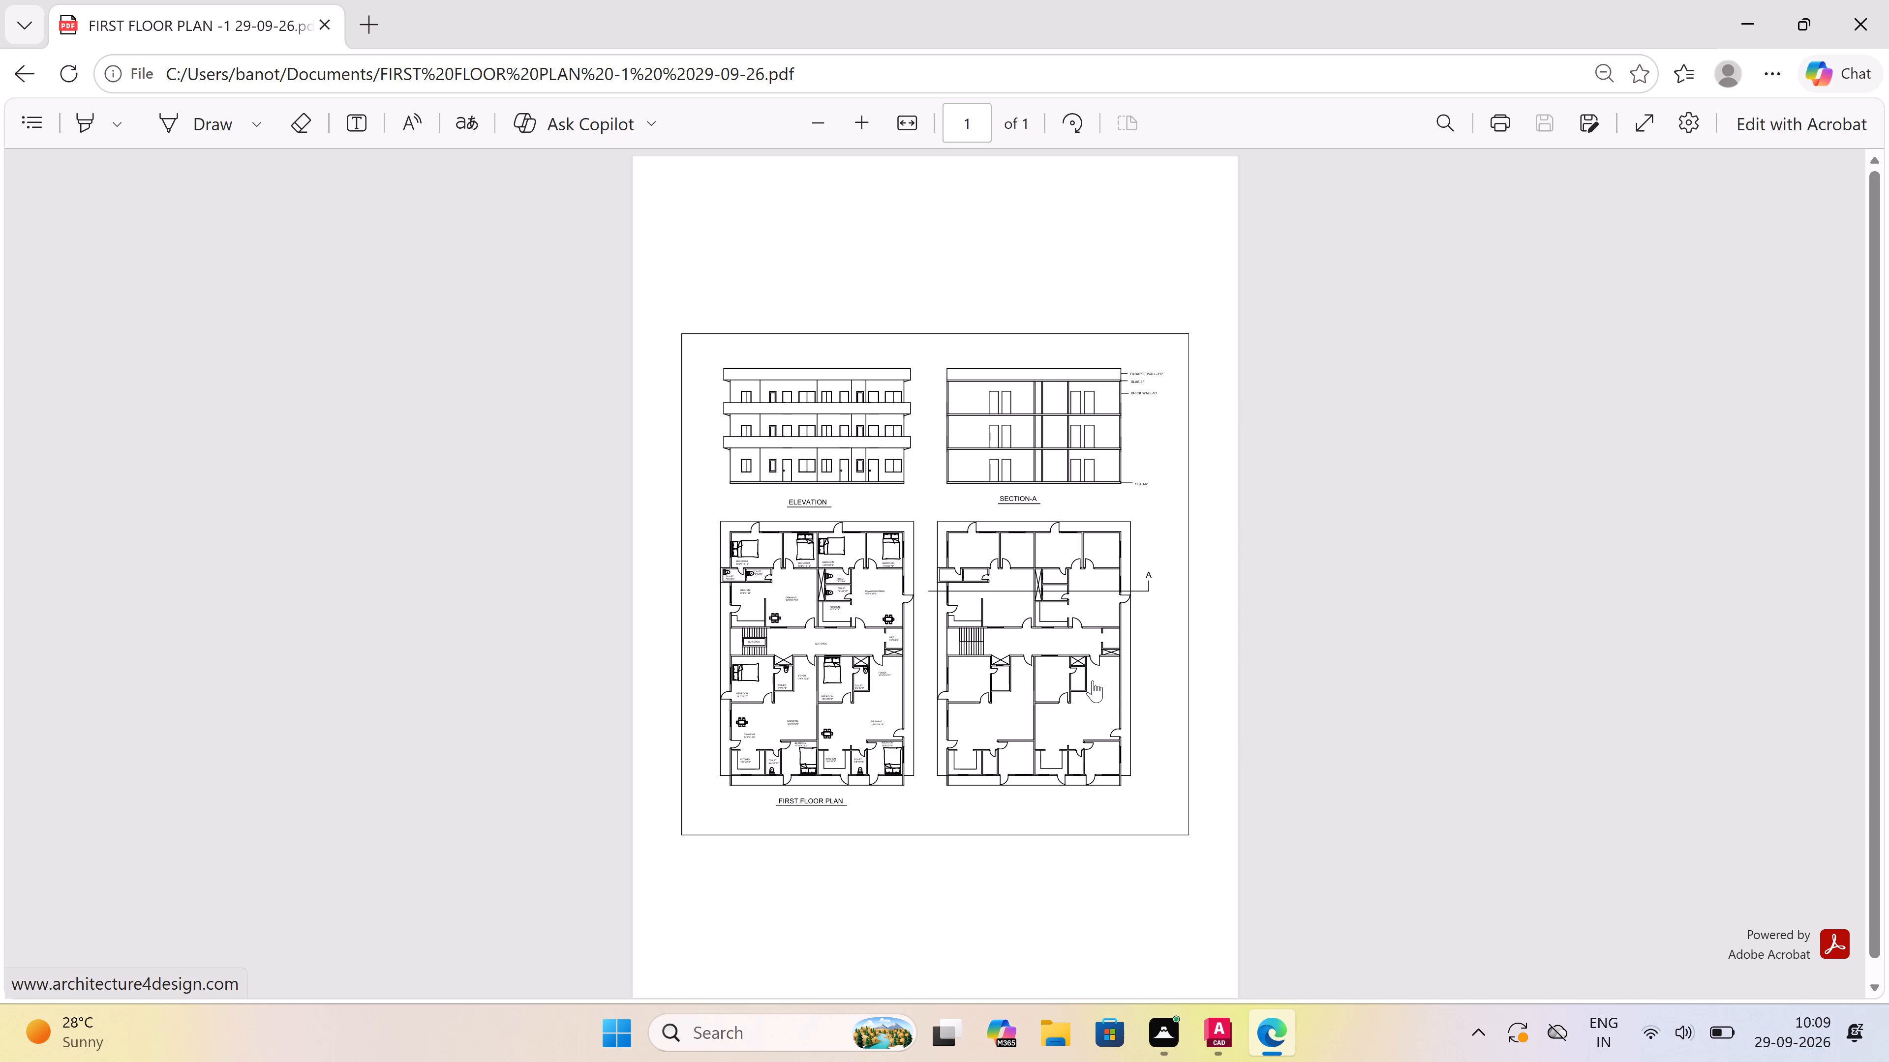
pyautogui.click(1838, 0)
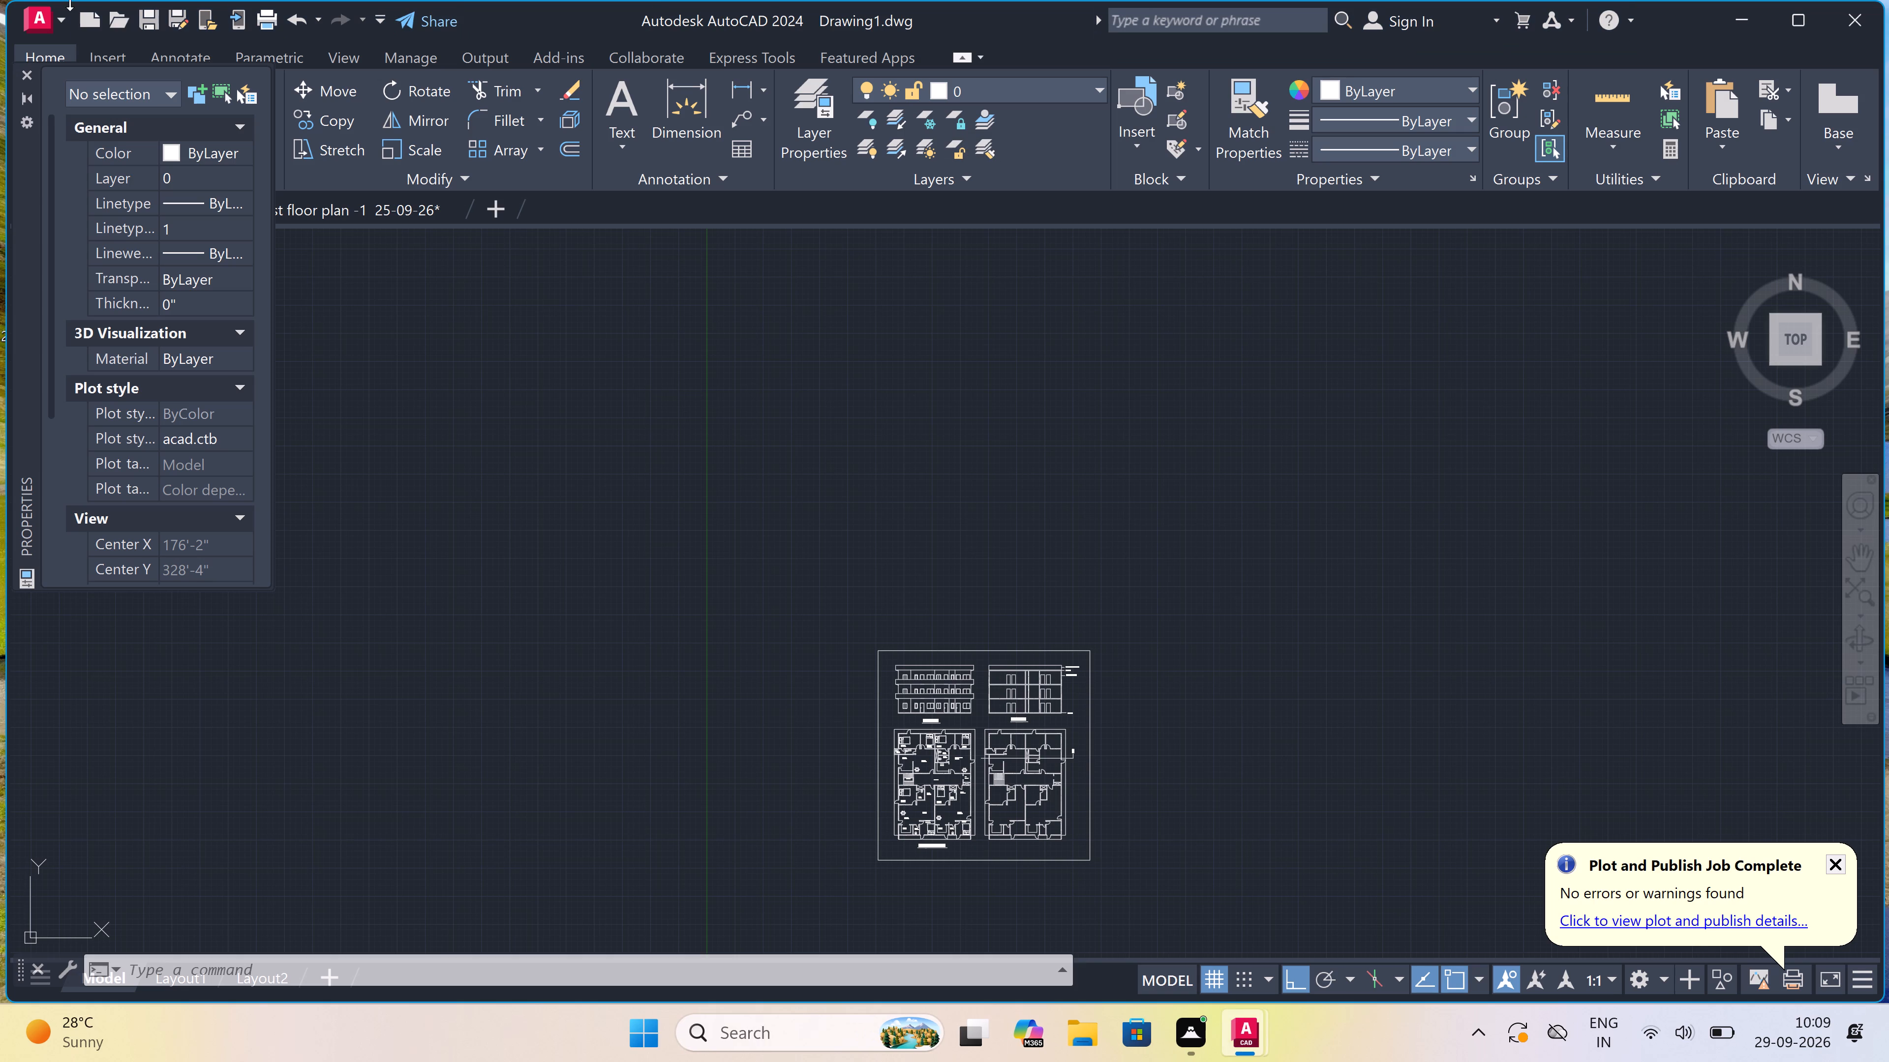
# Save the drawing in Documents under the name "FIRST FLOOR PLAN -1 29-09-26" as an AutoCAD 2018 drawing.
pyautogui.click(29, 13)
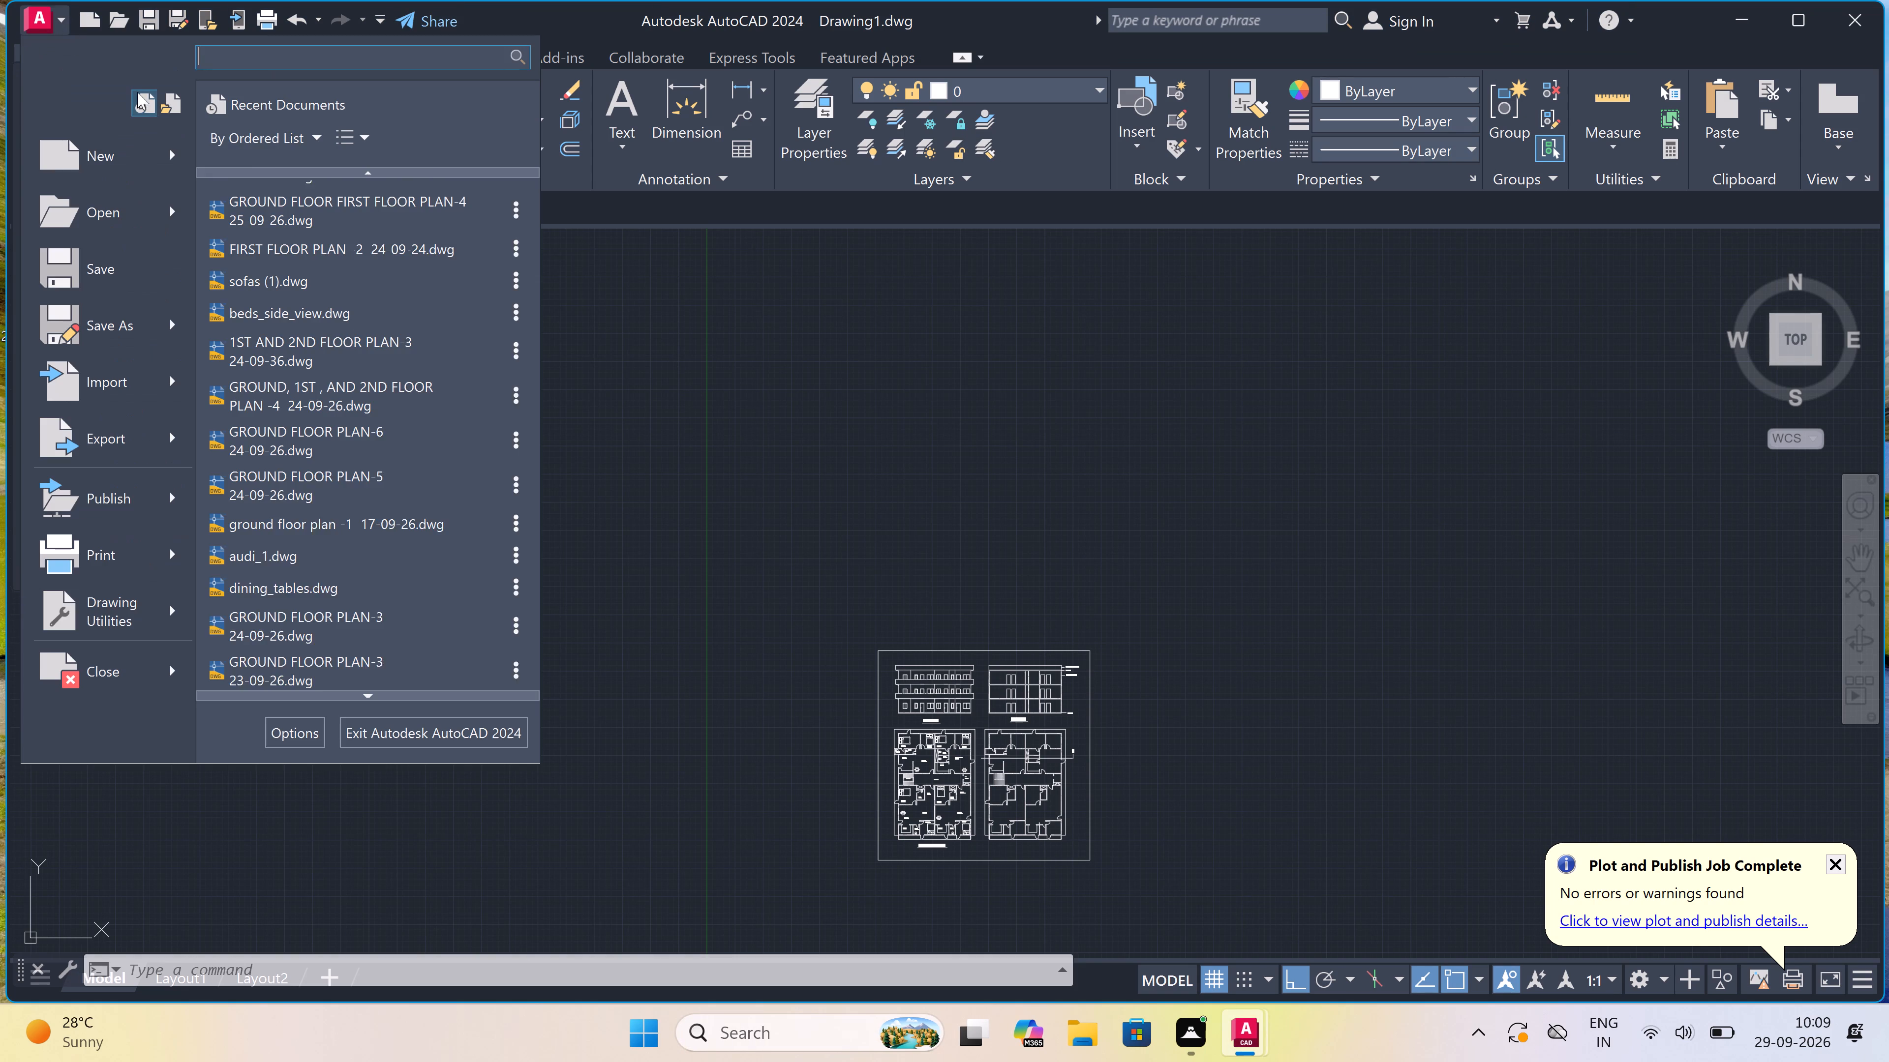
pyautogui.click(156, 320)
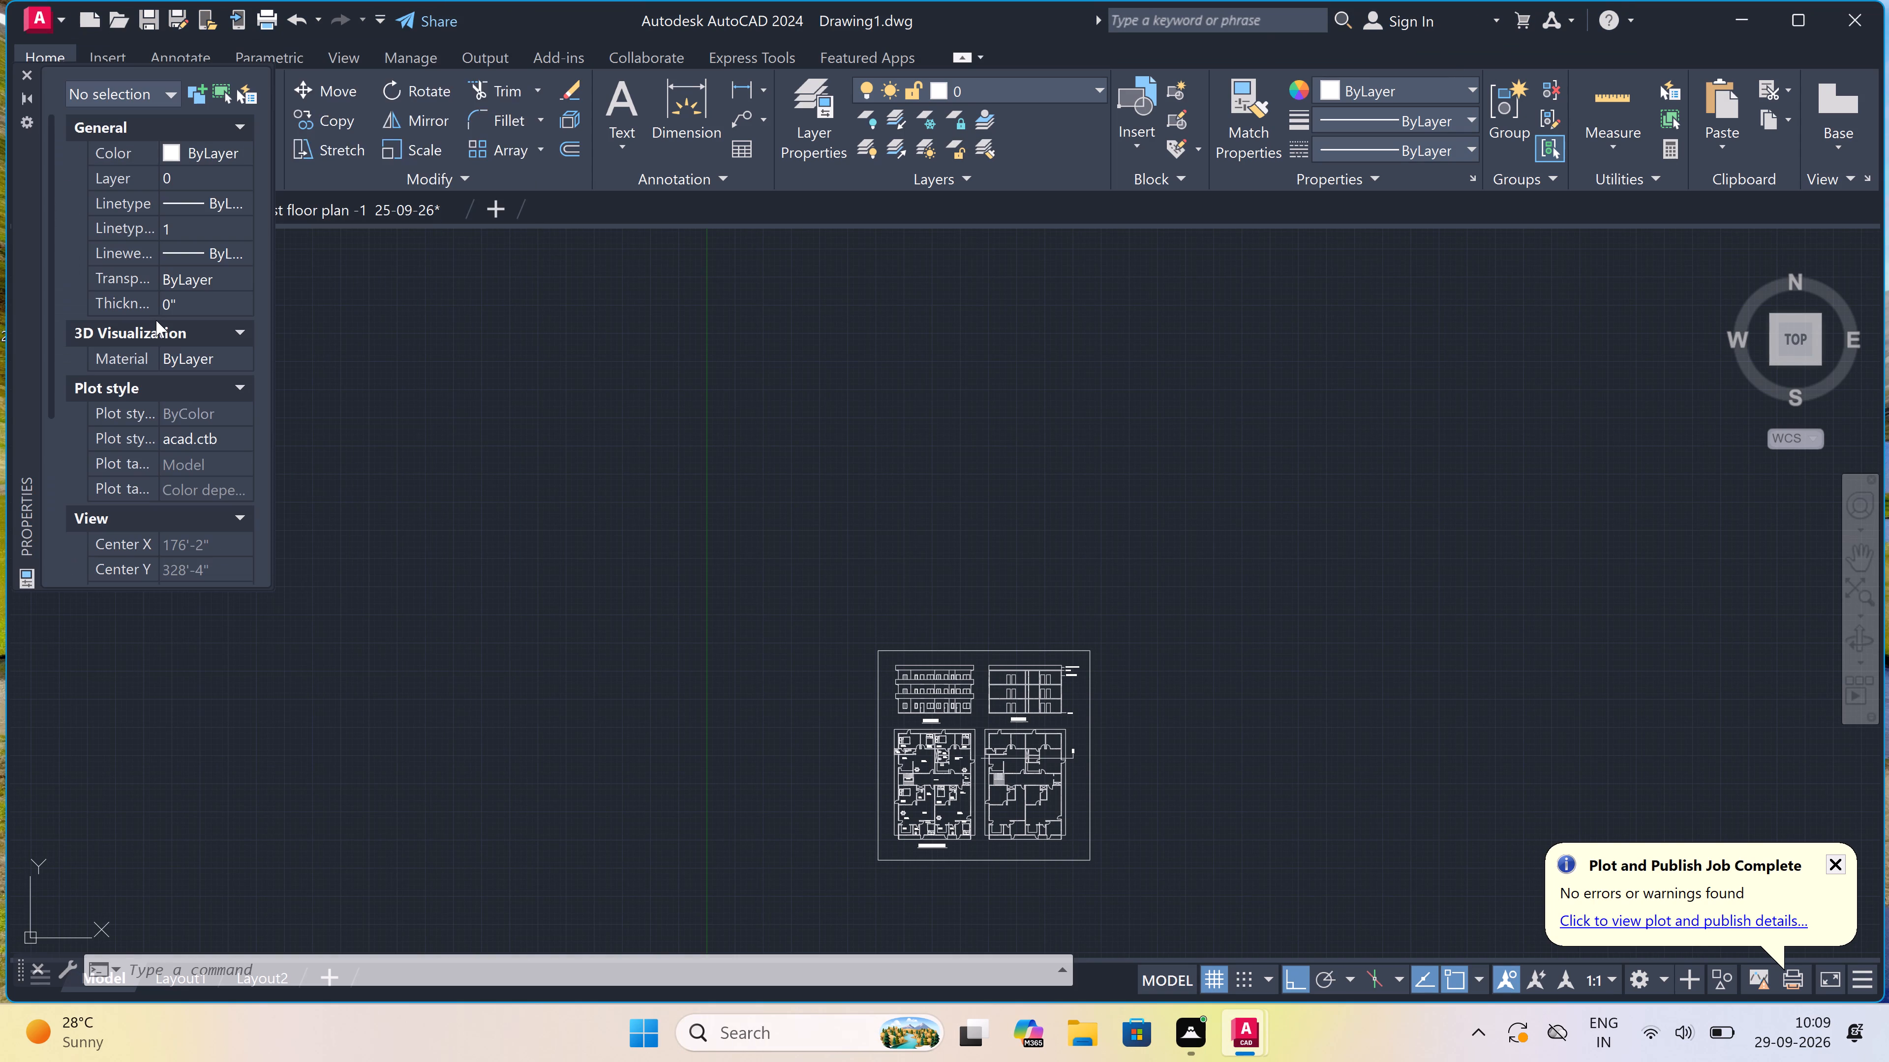
pyautogui.press('BackSpace')
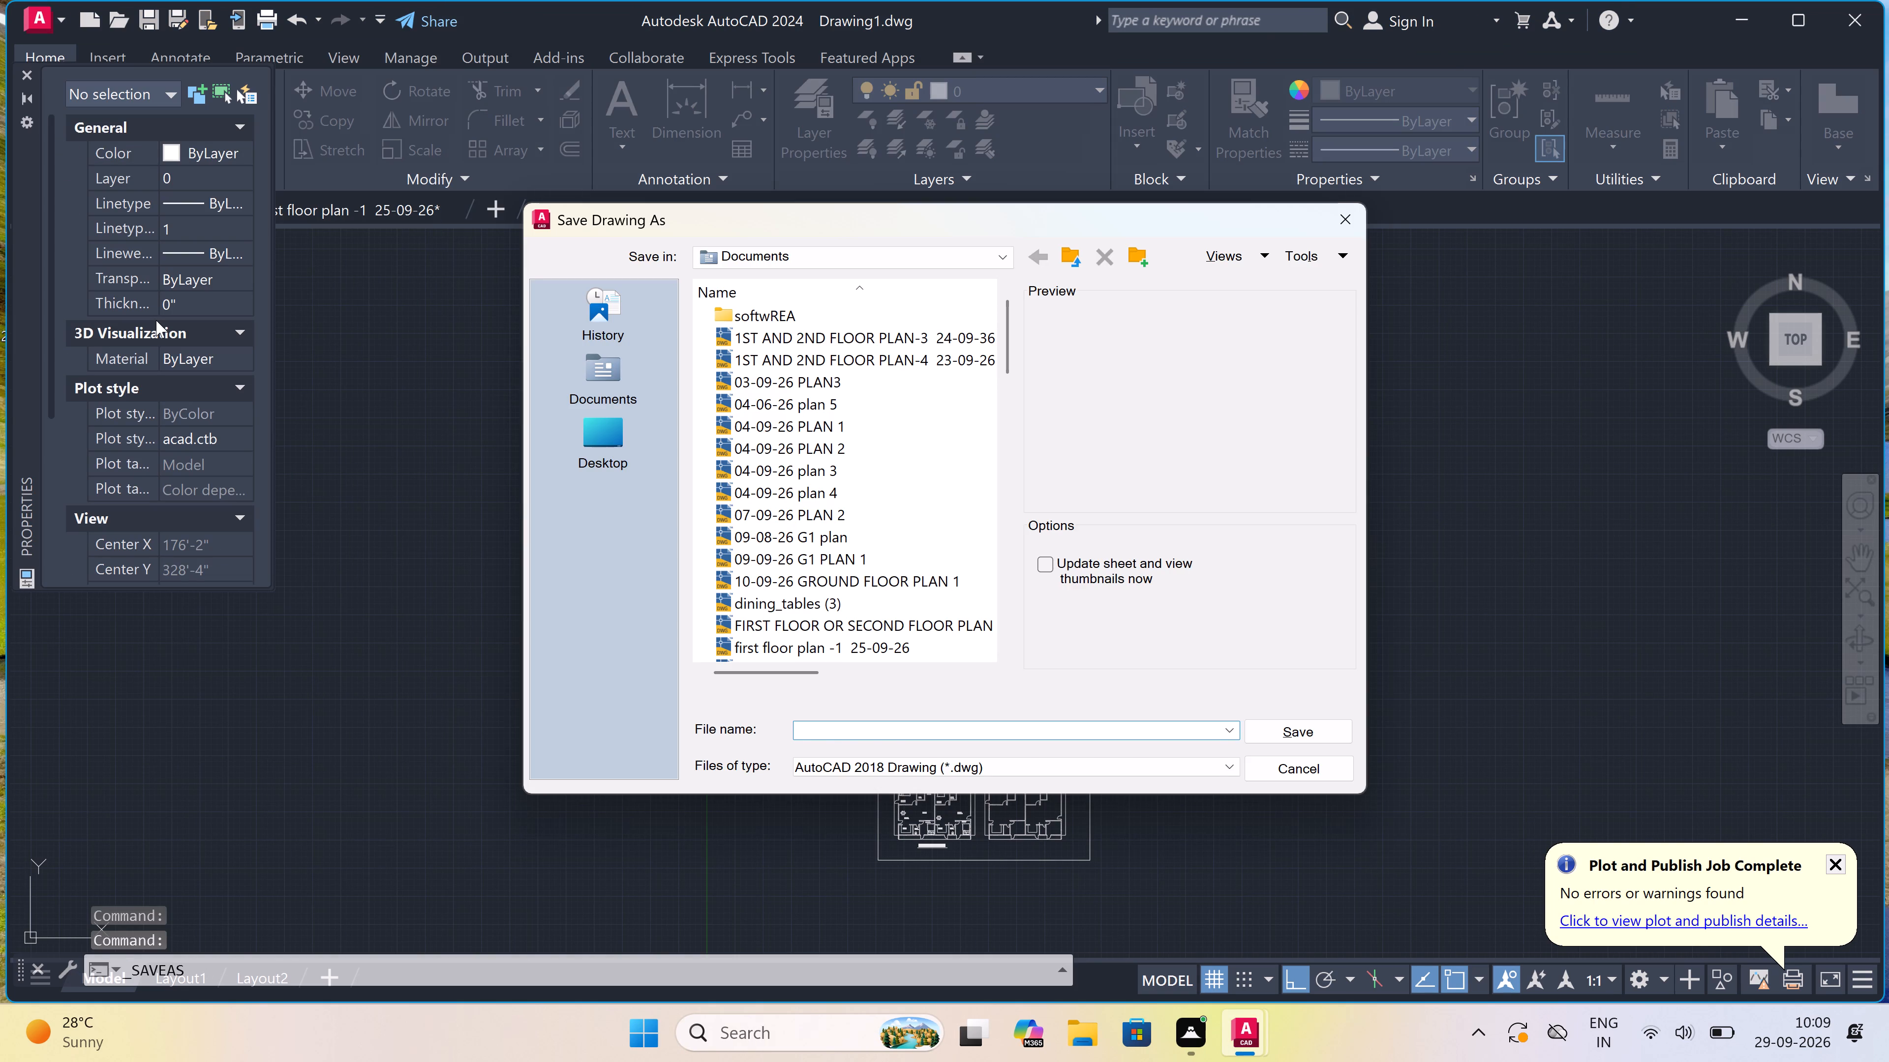
pyautogui.press('f')
pyautogui.write('IRST FLOOR PLAN -1')
pyautogui.press('space')
pyautogui.press('space')
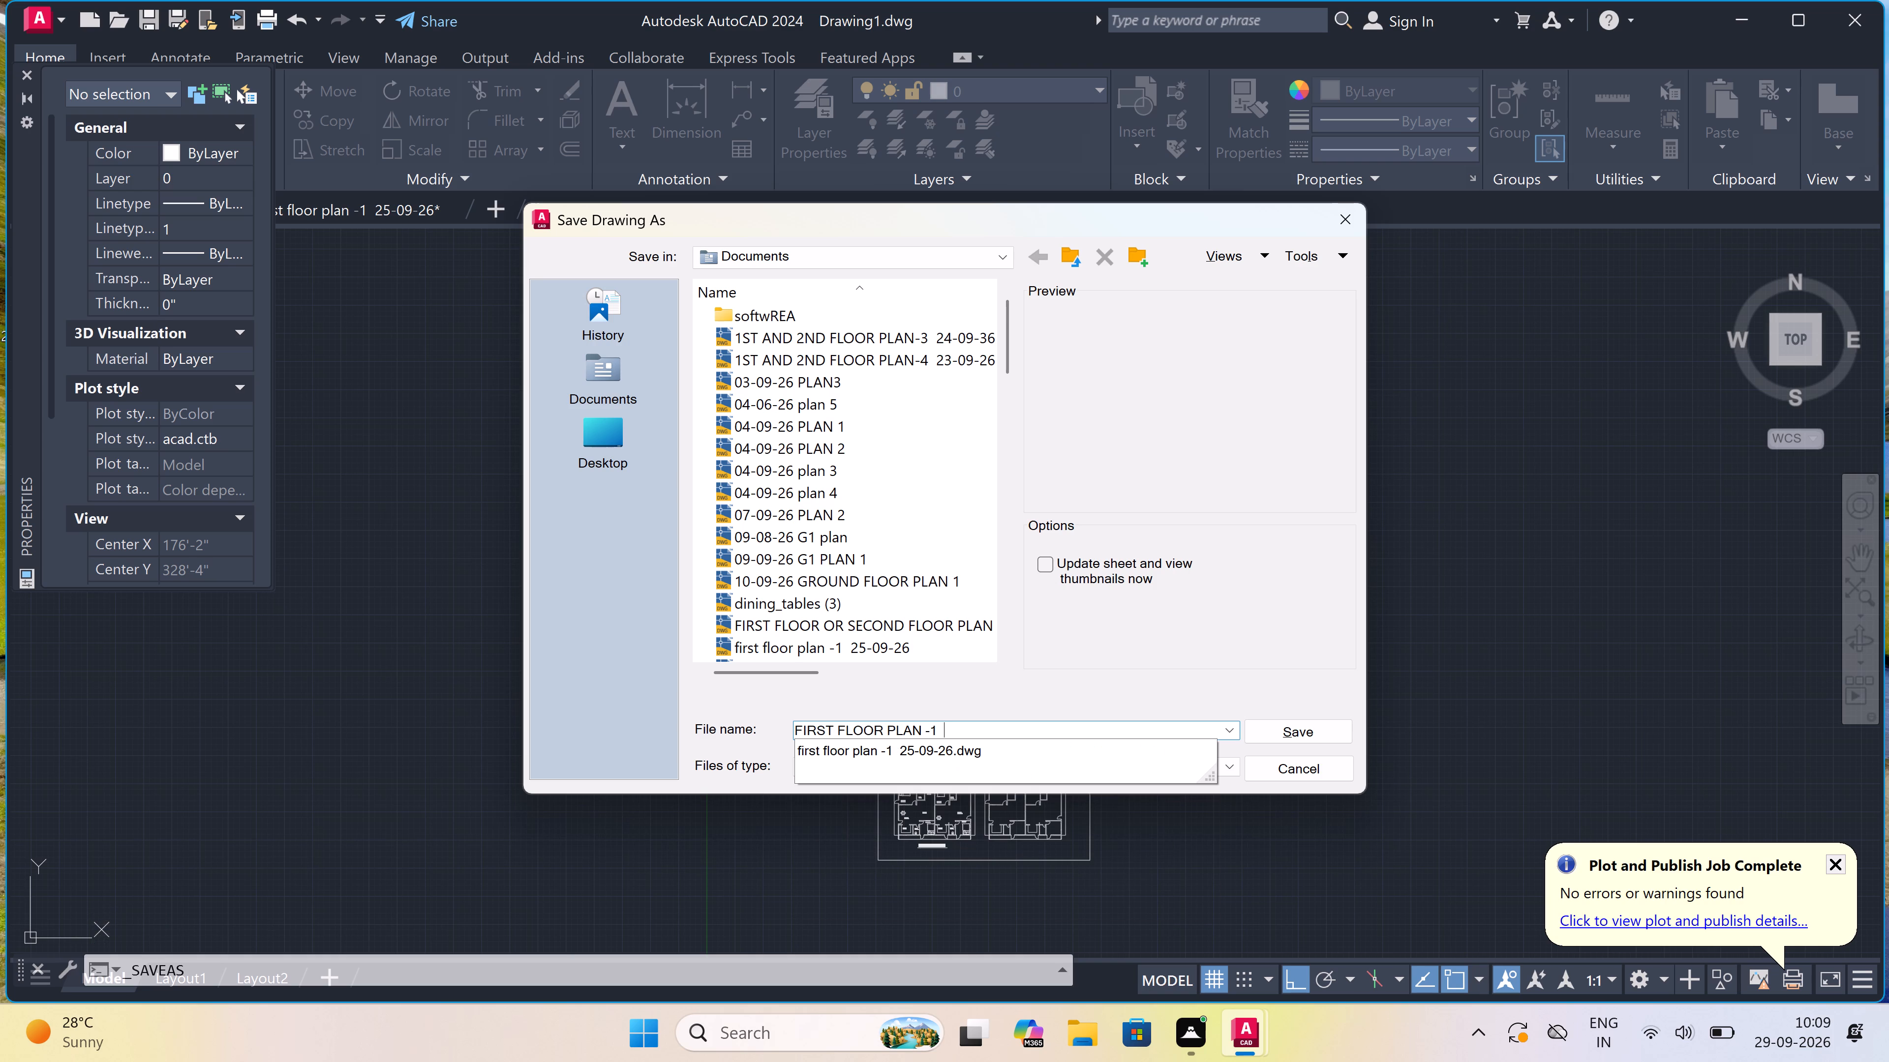
pyautogui.press('2')
pyautogui.write('9-09-26')
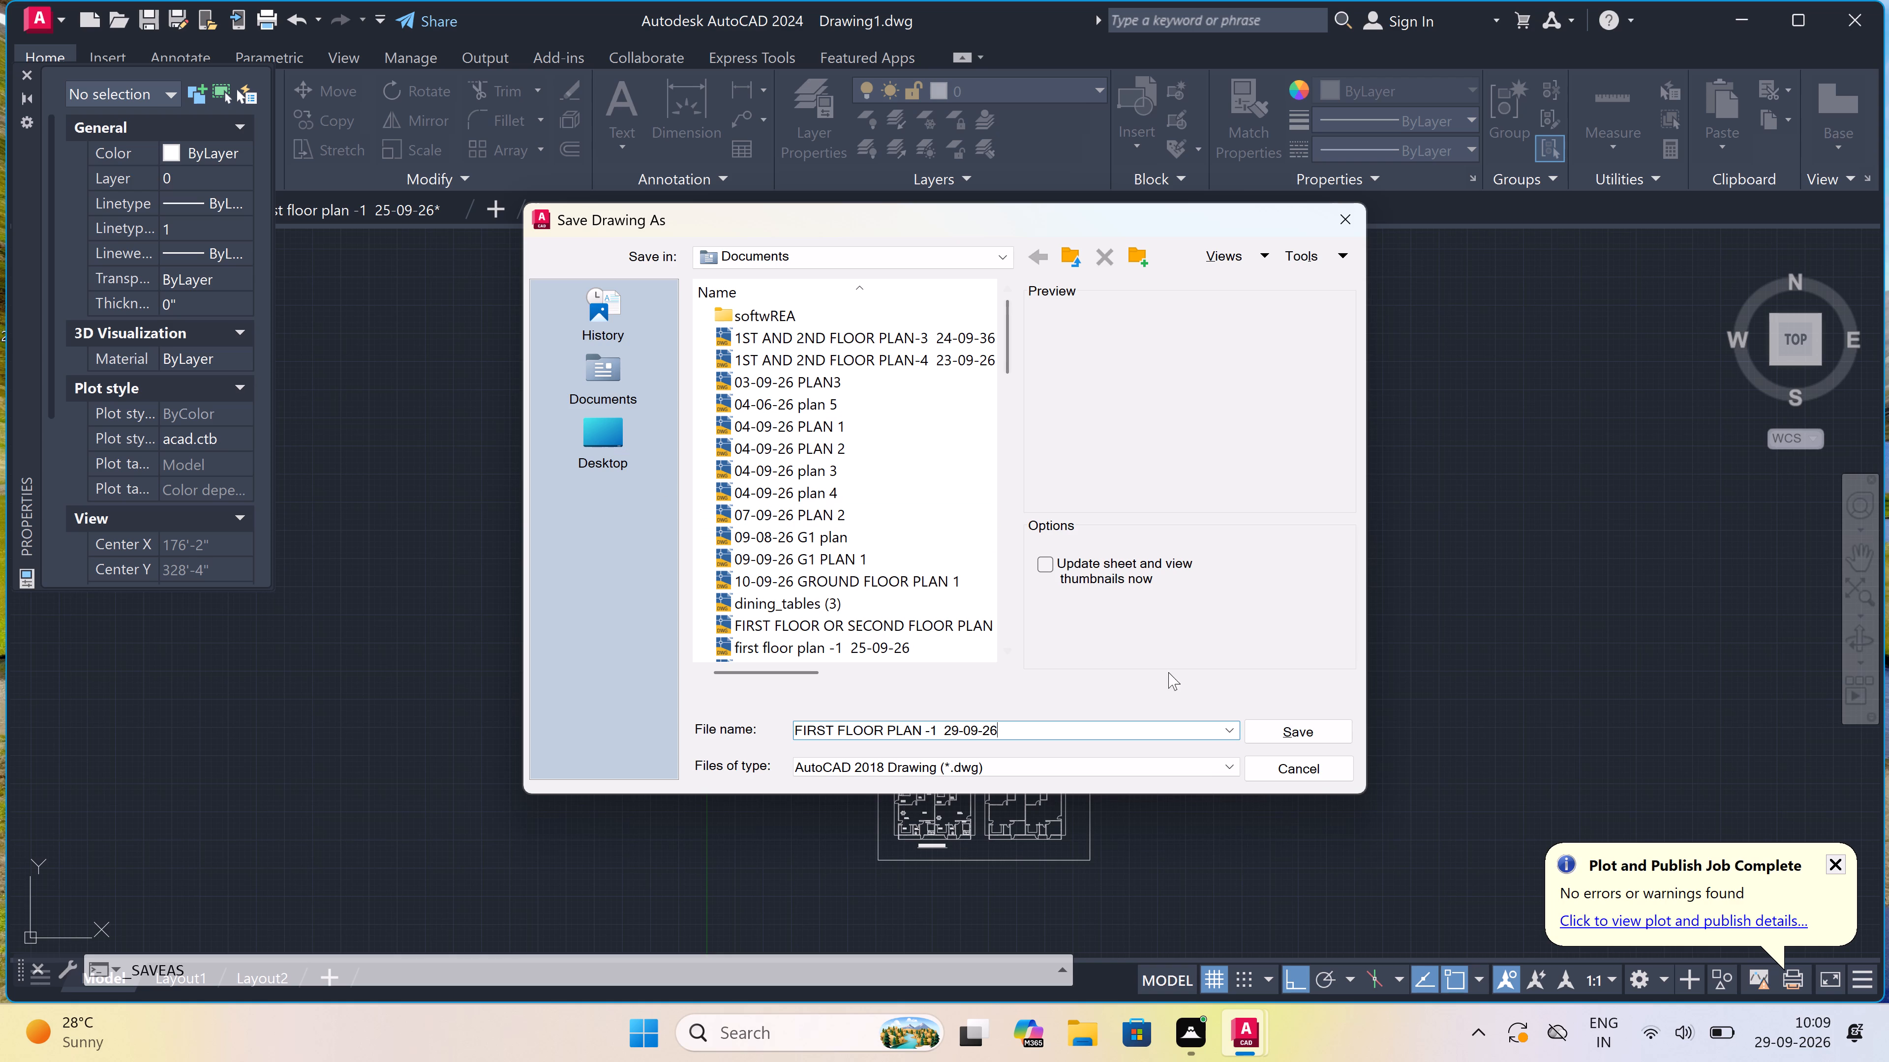
pyautogui.click(1285, 720)
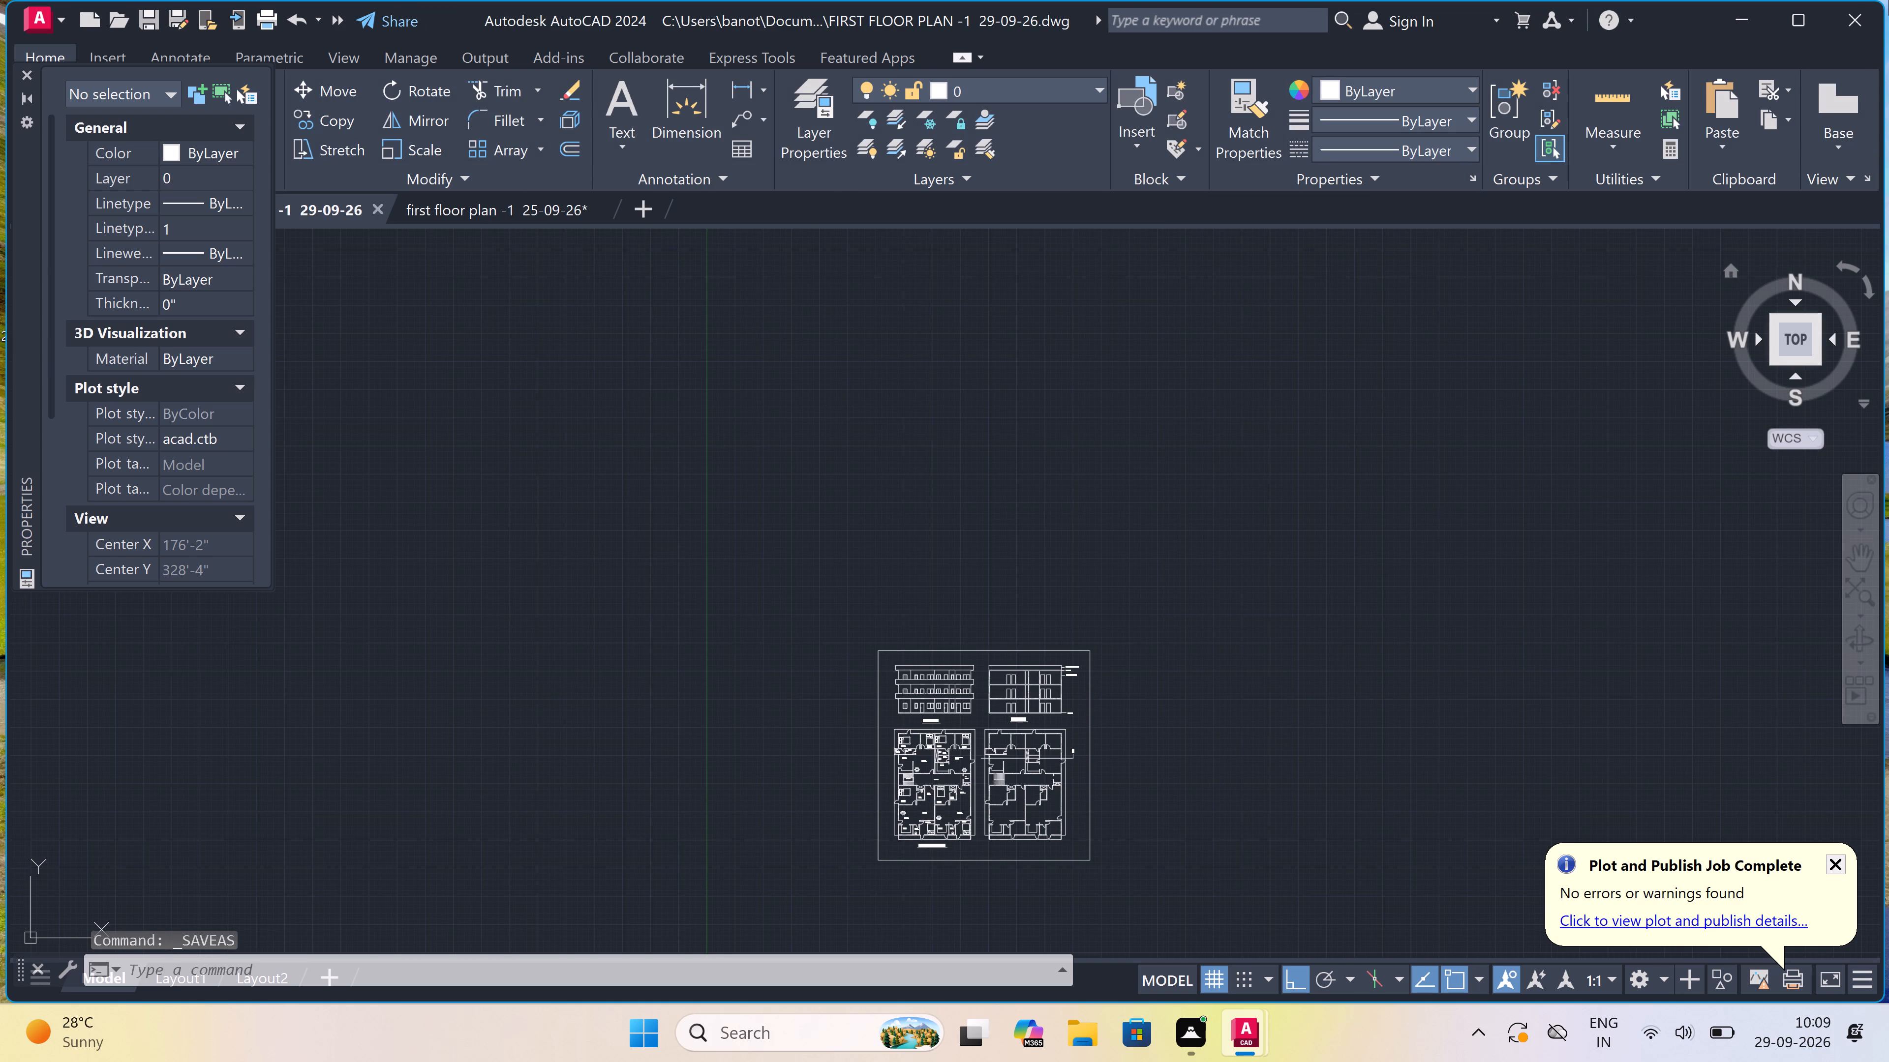
# Exit AutoCAD, saving the changes to the open drawing "first floor plan -1 25-09-26".
pyautogui.click(1843, 21)
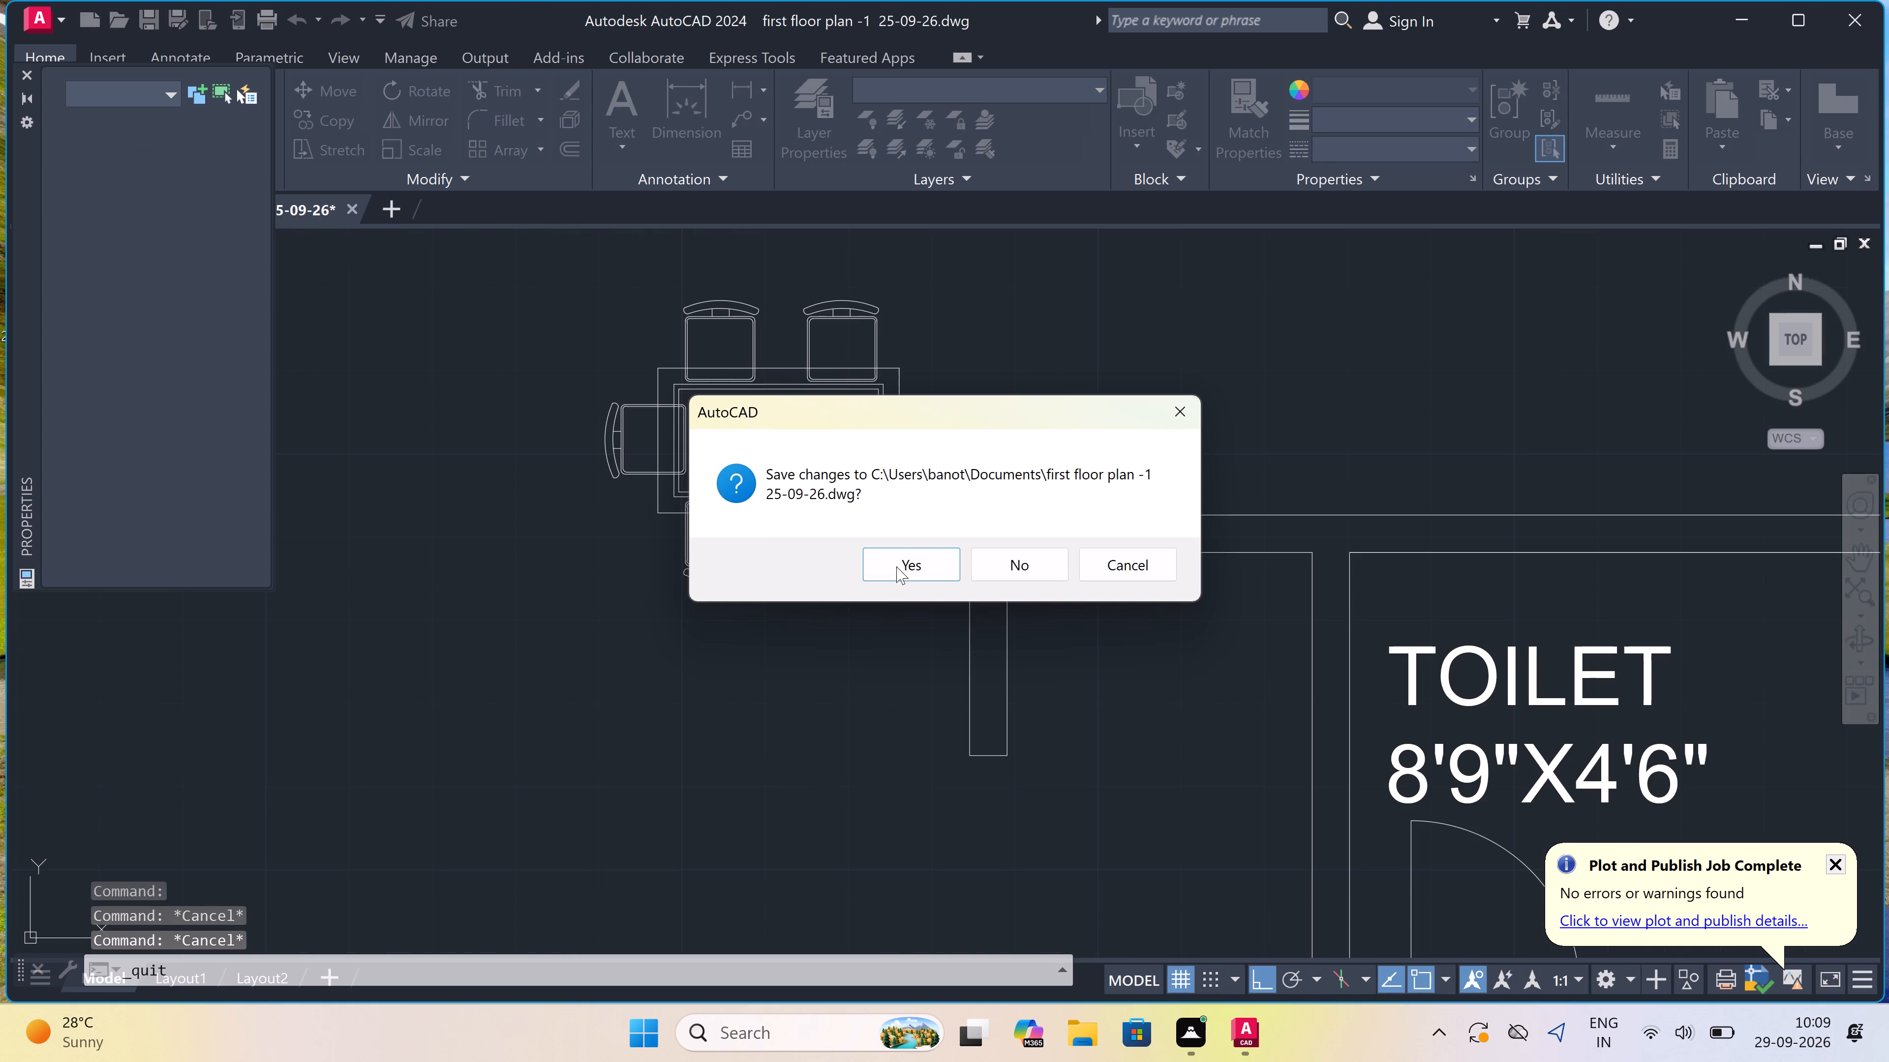
pyautogui.click(909, 557)
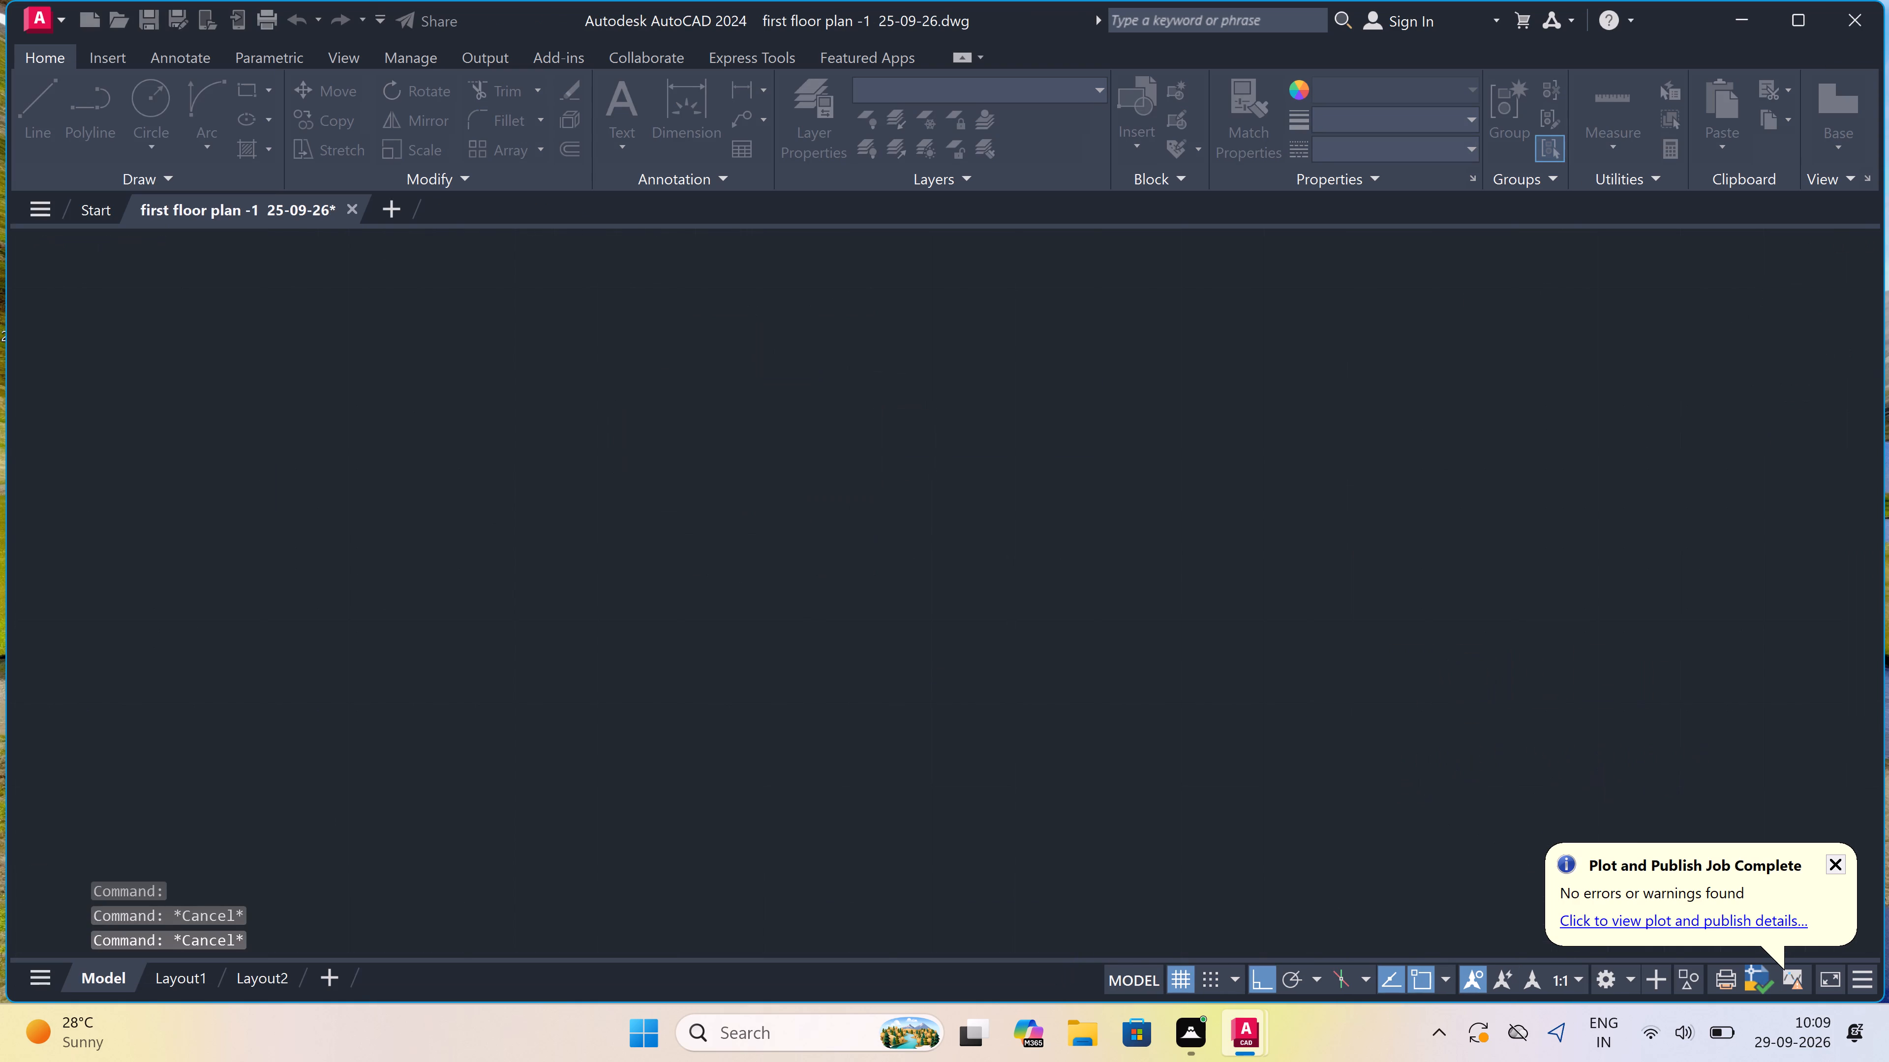